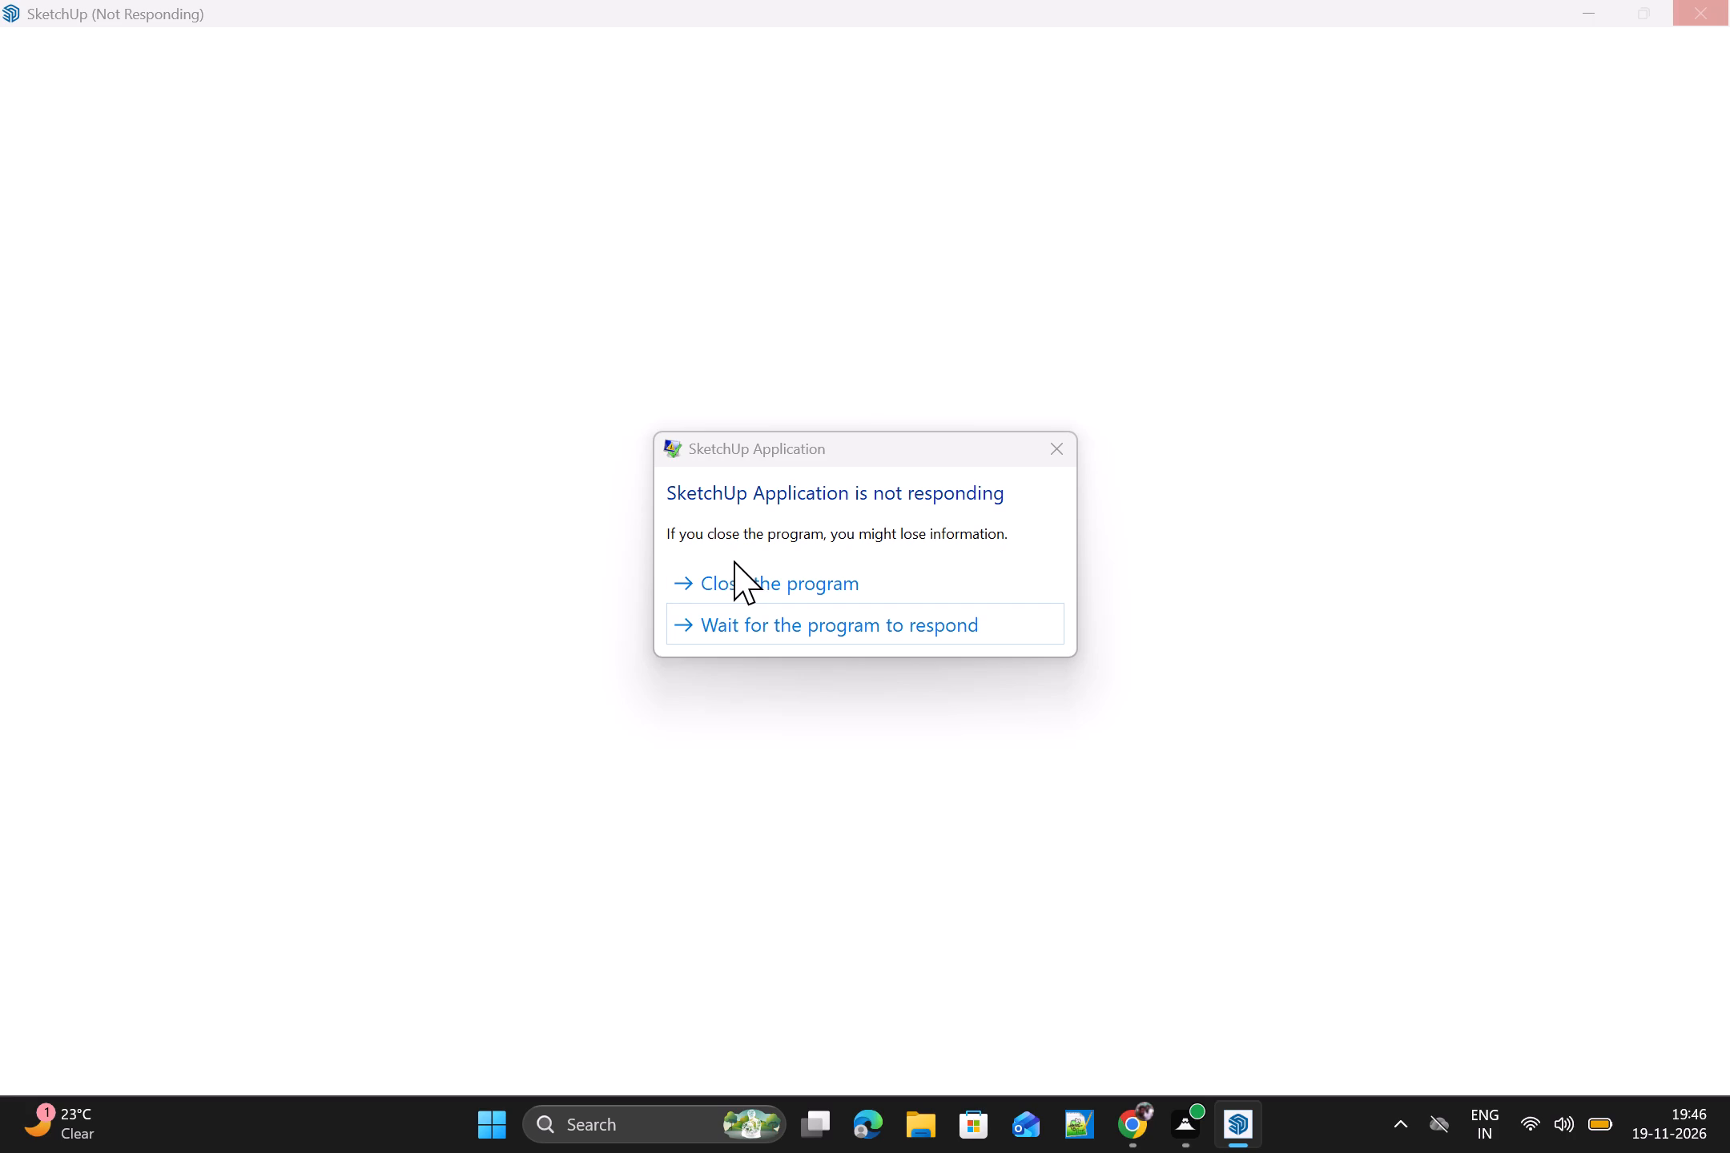
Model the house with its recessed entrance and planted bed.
Close the unresponsive SketchUp program instead of waiting for it to respond.
left_click(777, 588)
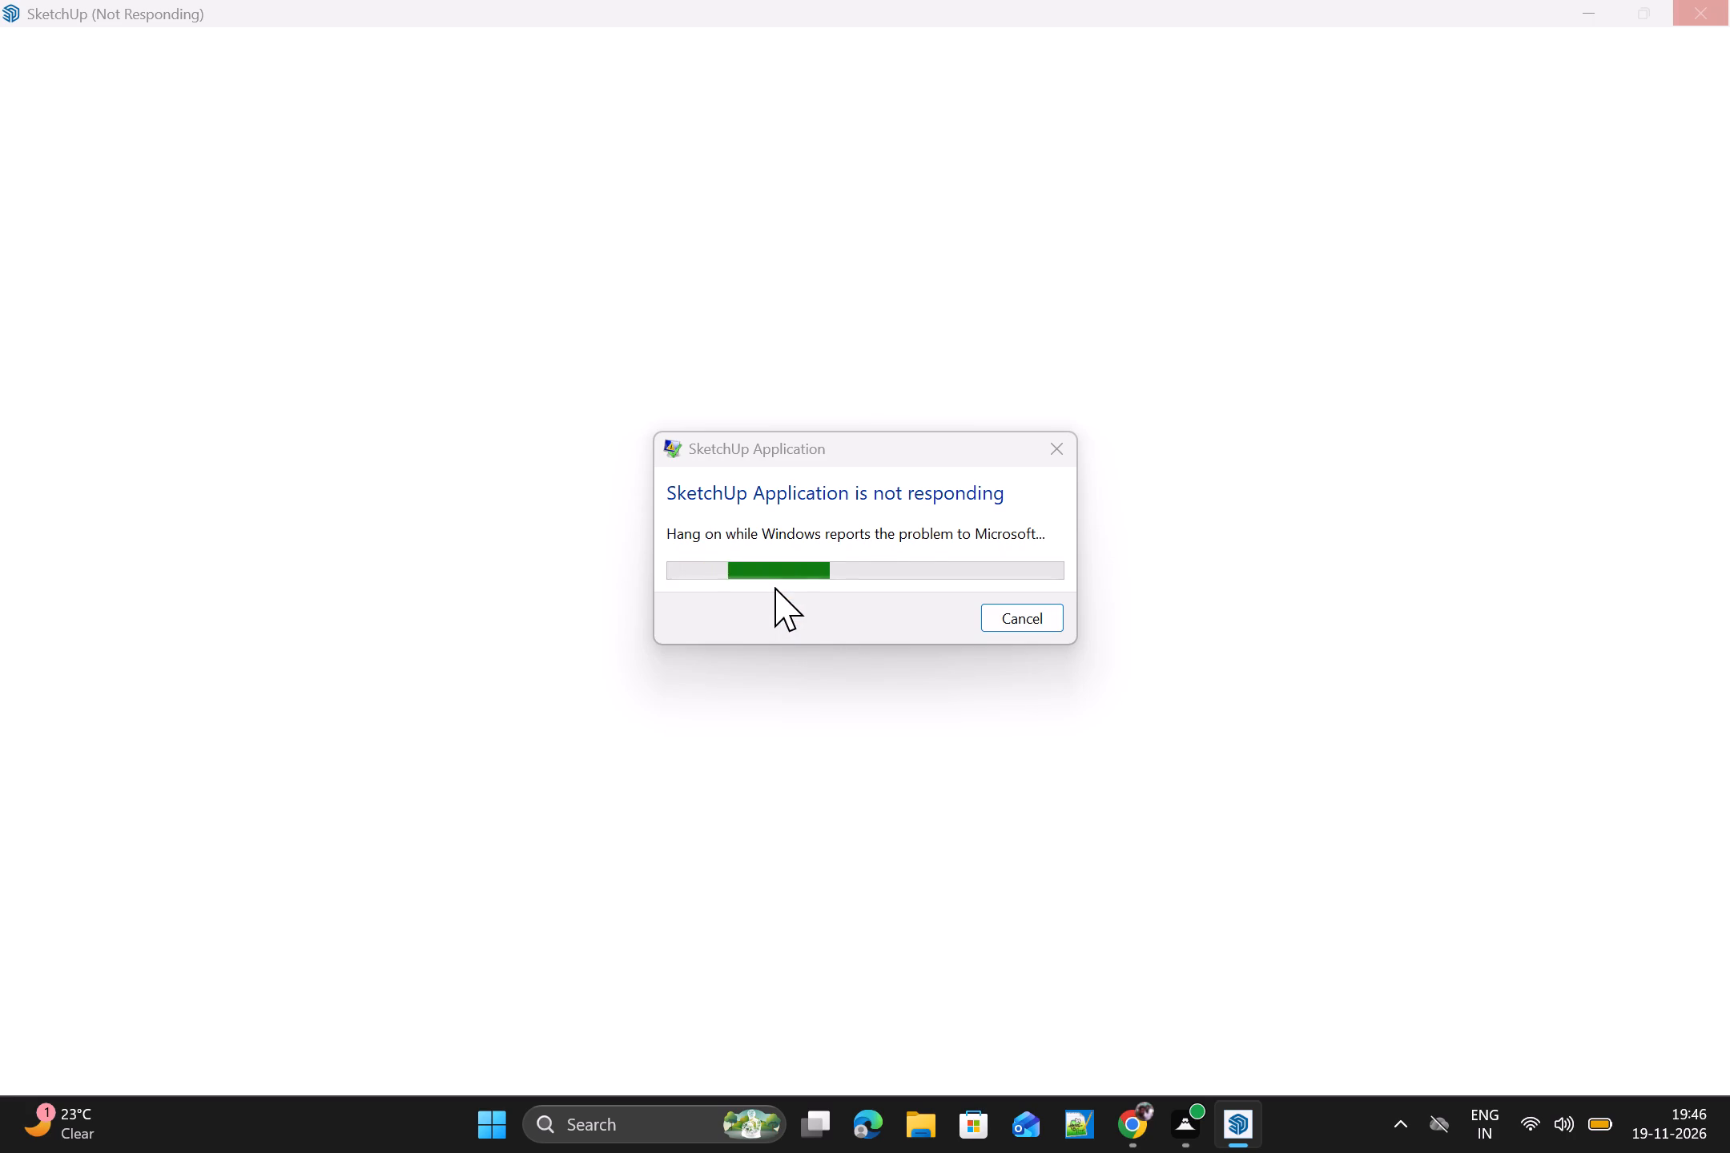
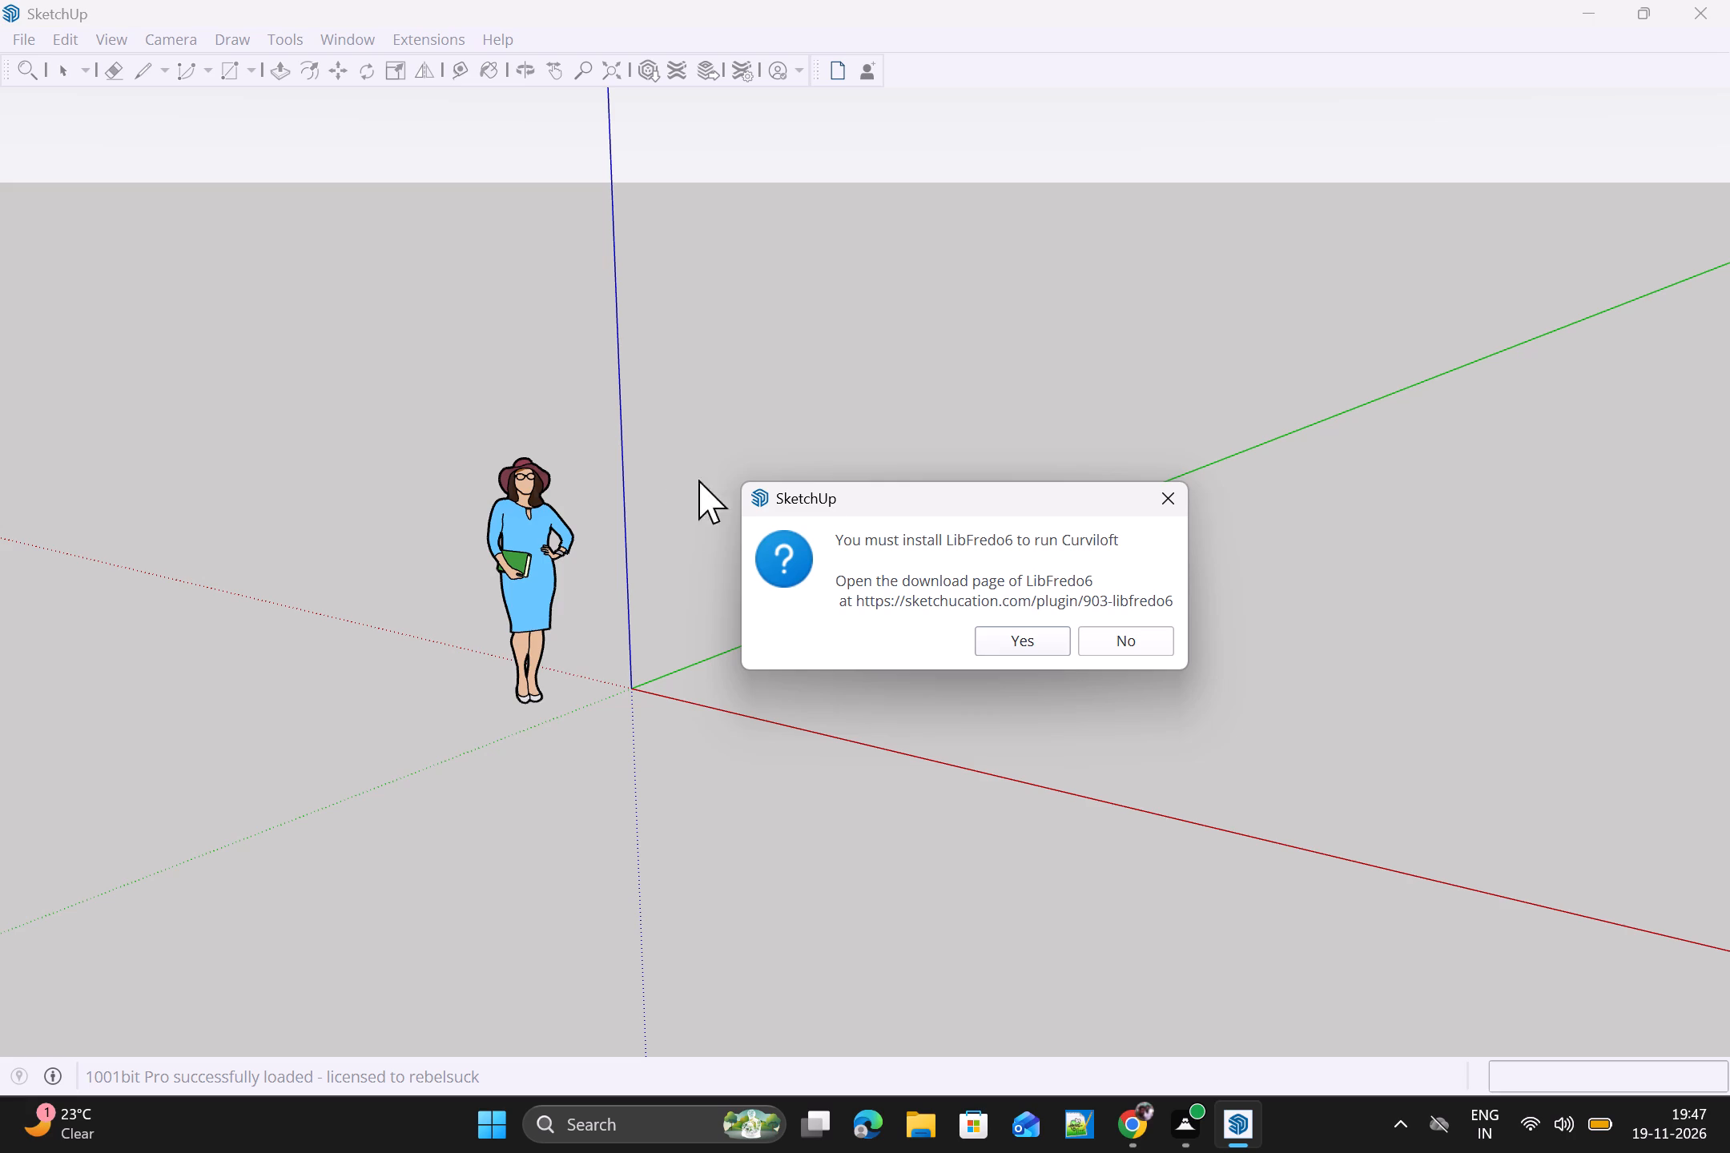
Decline opening the LibFredo6 download page for Curviloft.
left_click(1109, 624)
left_click(1112, 649)
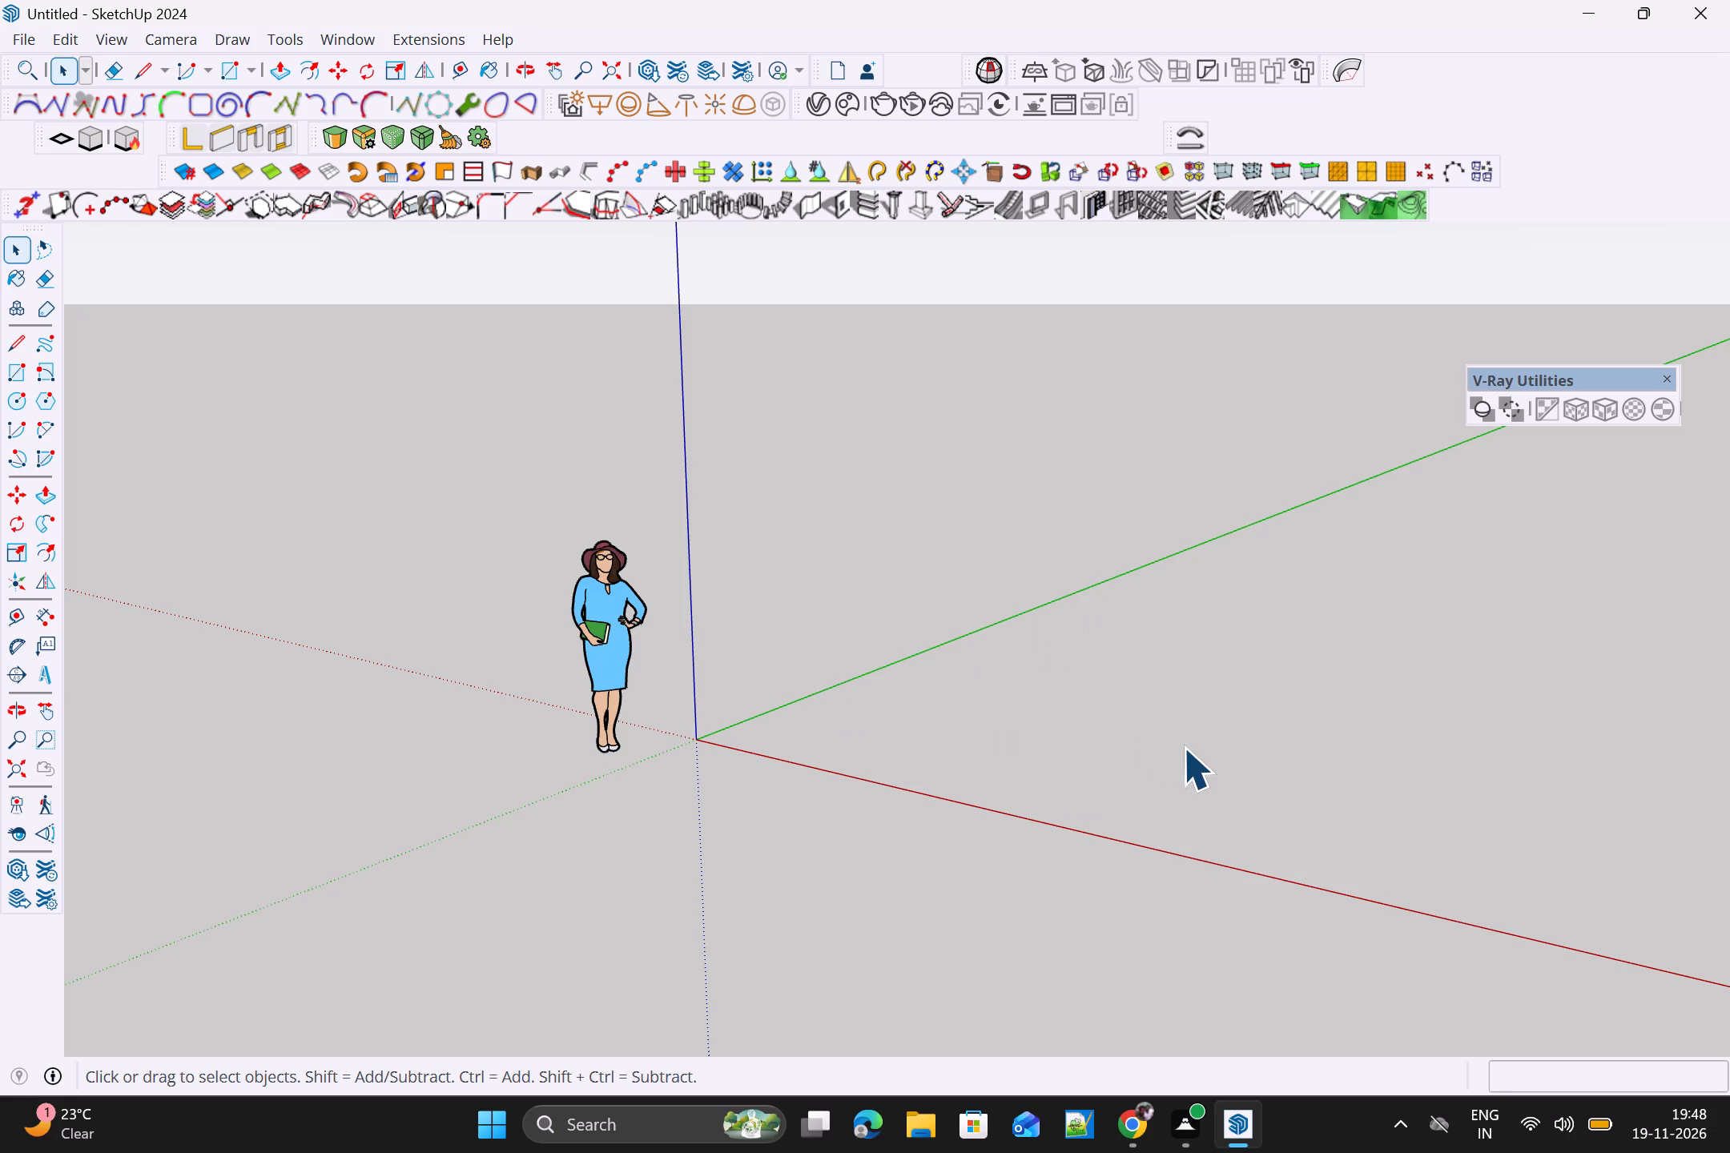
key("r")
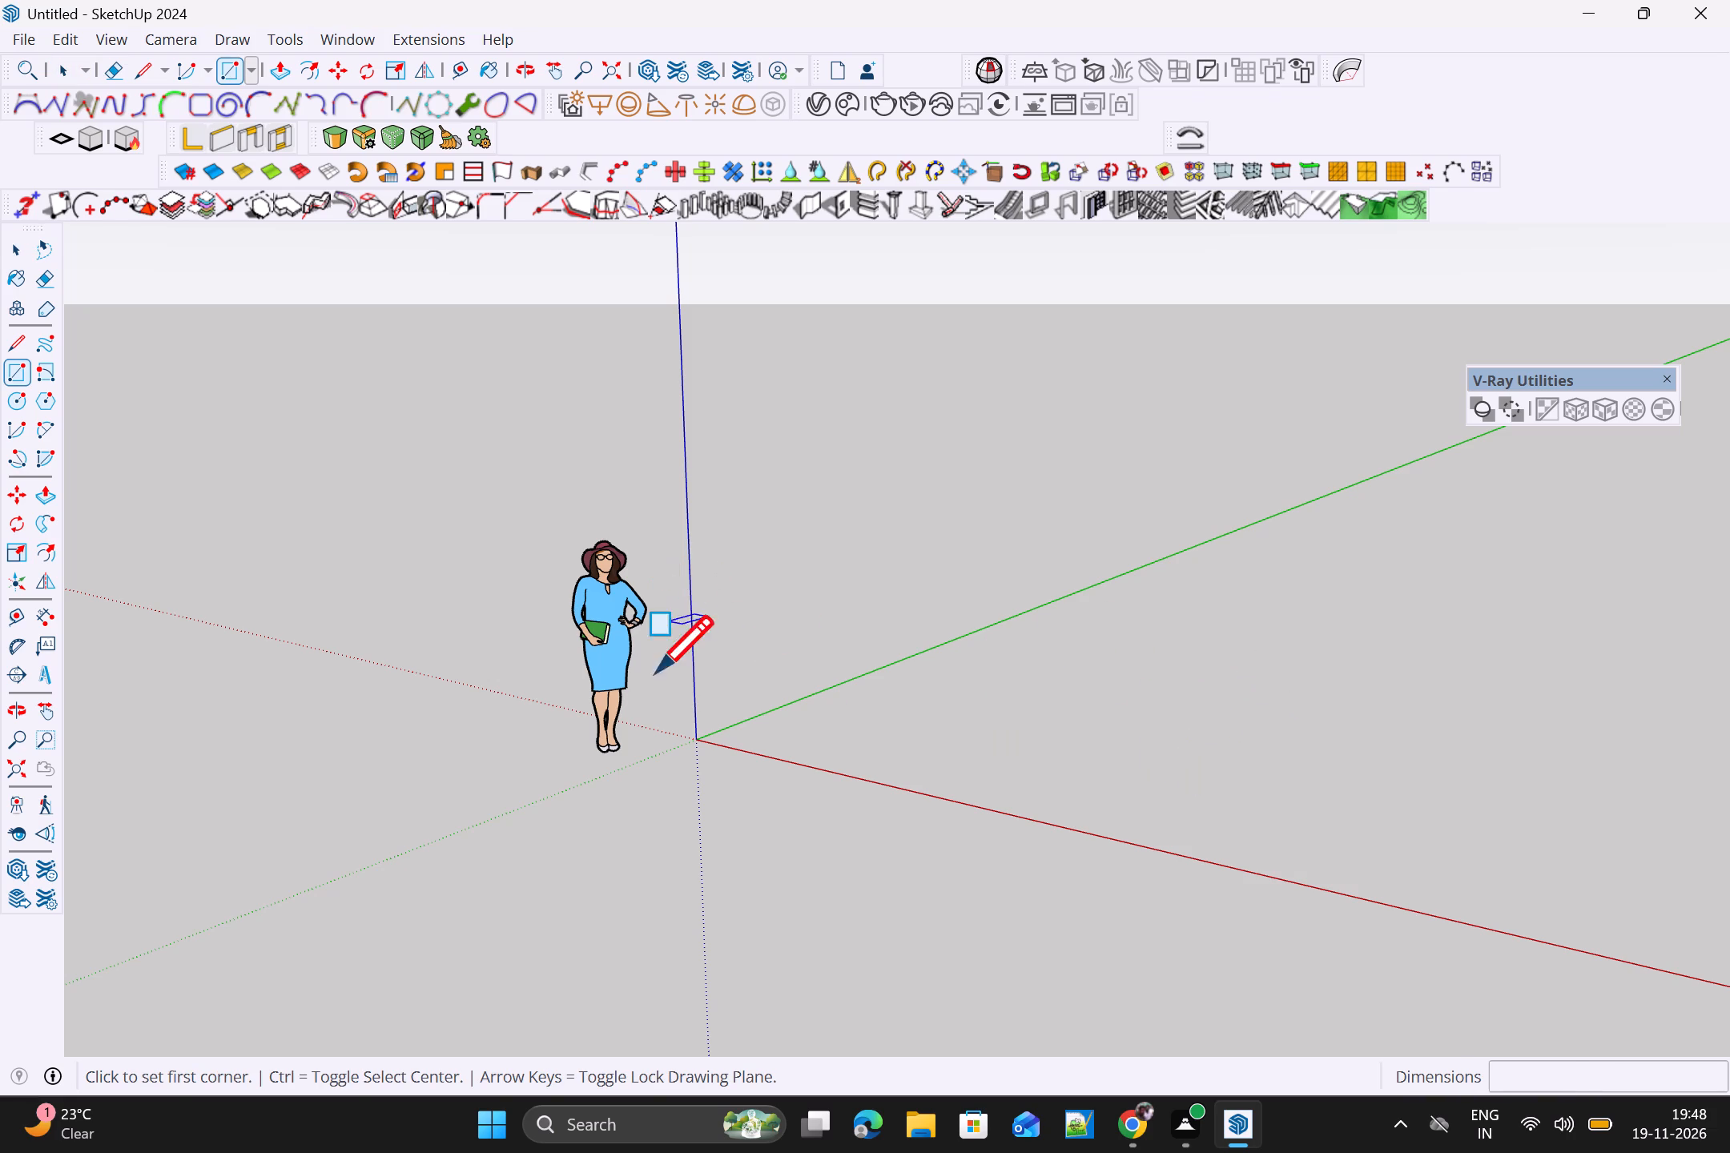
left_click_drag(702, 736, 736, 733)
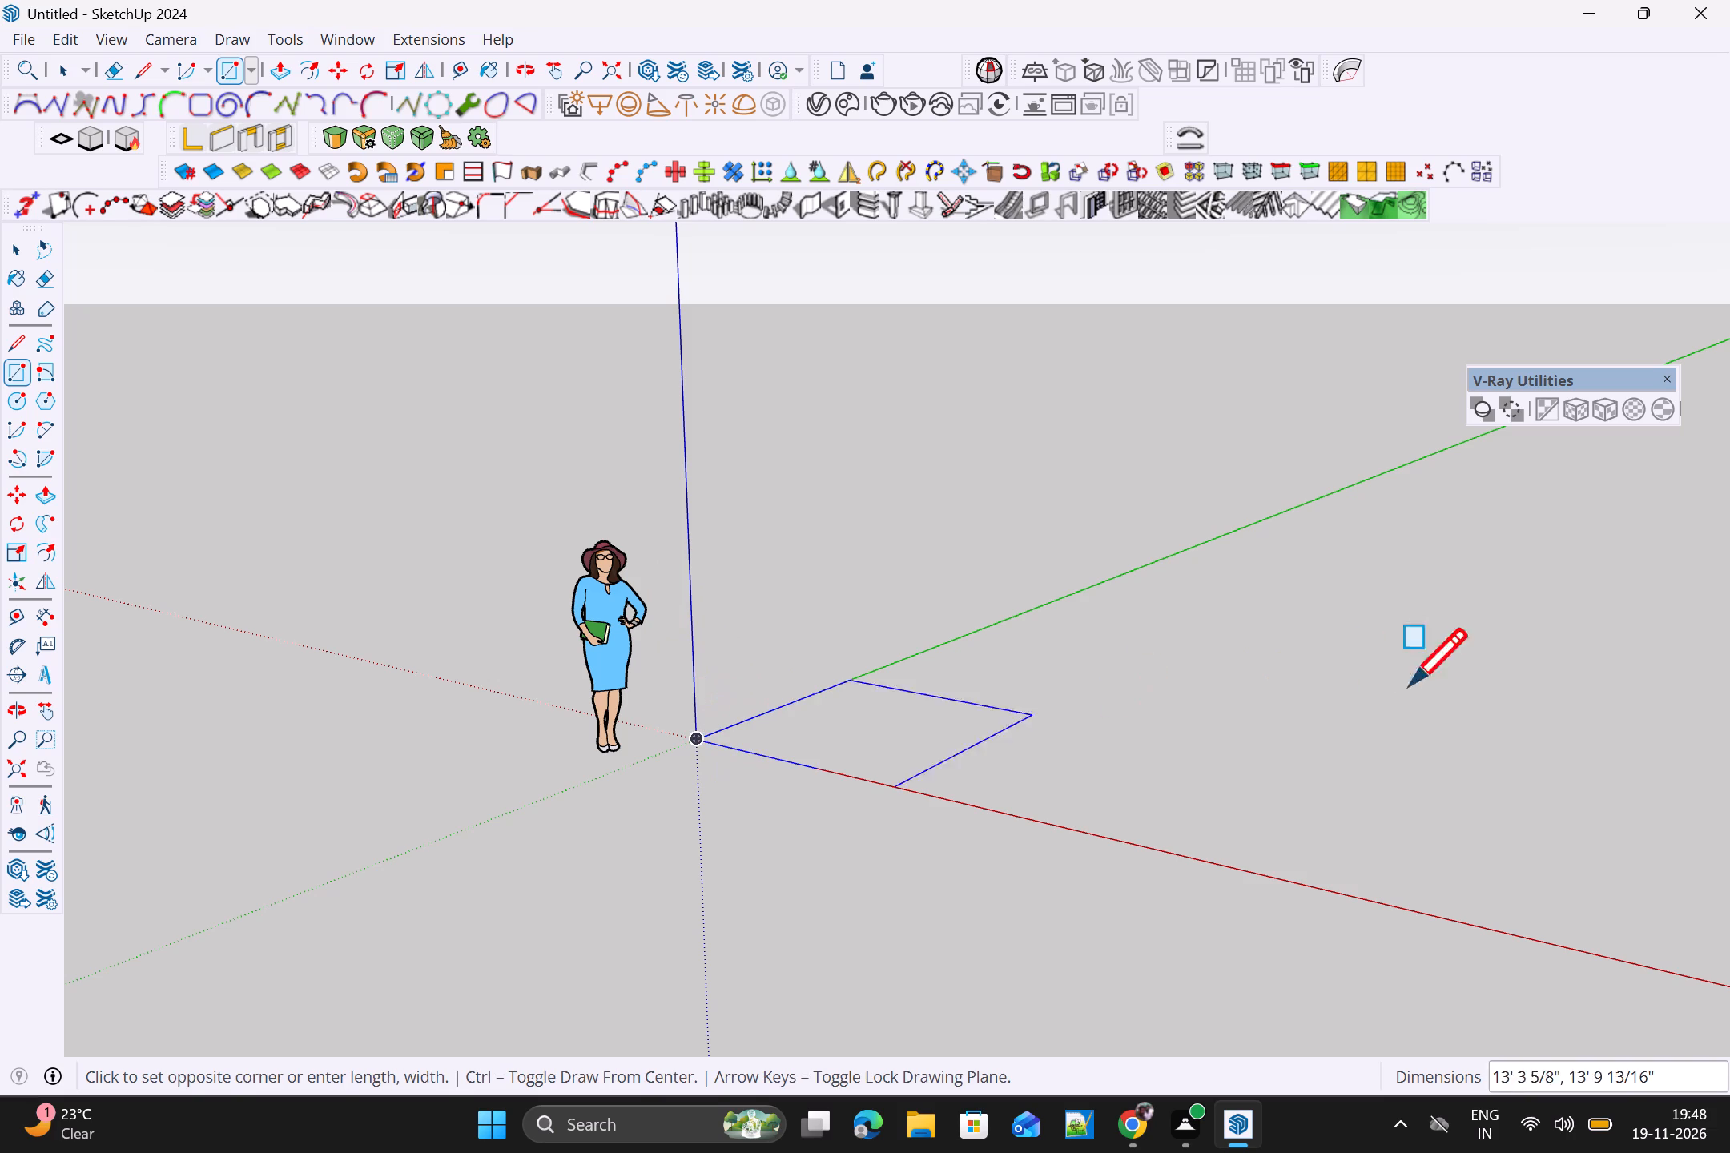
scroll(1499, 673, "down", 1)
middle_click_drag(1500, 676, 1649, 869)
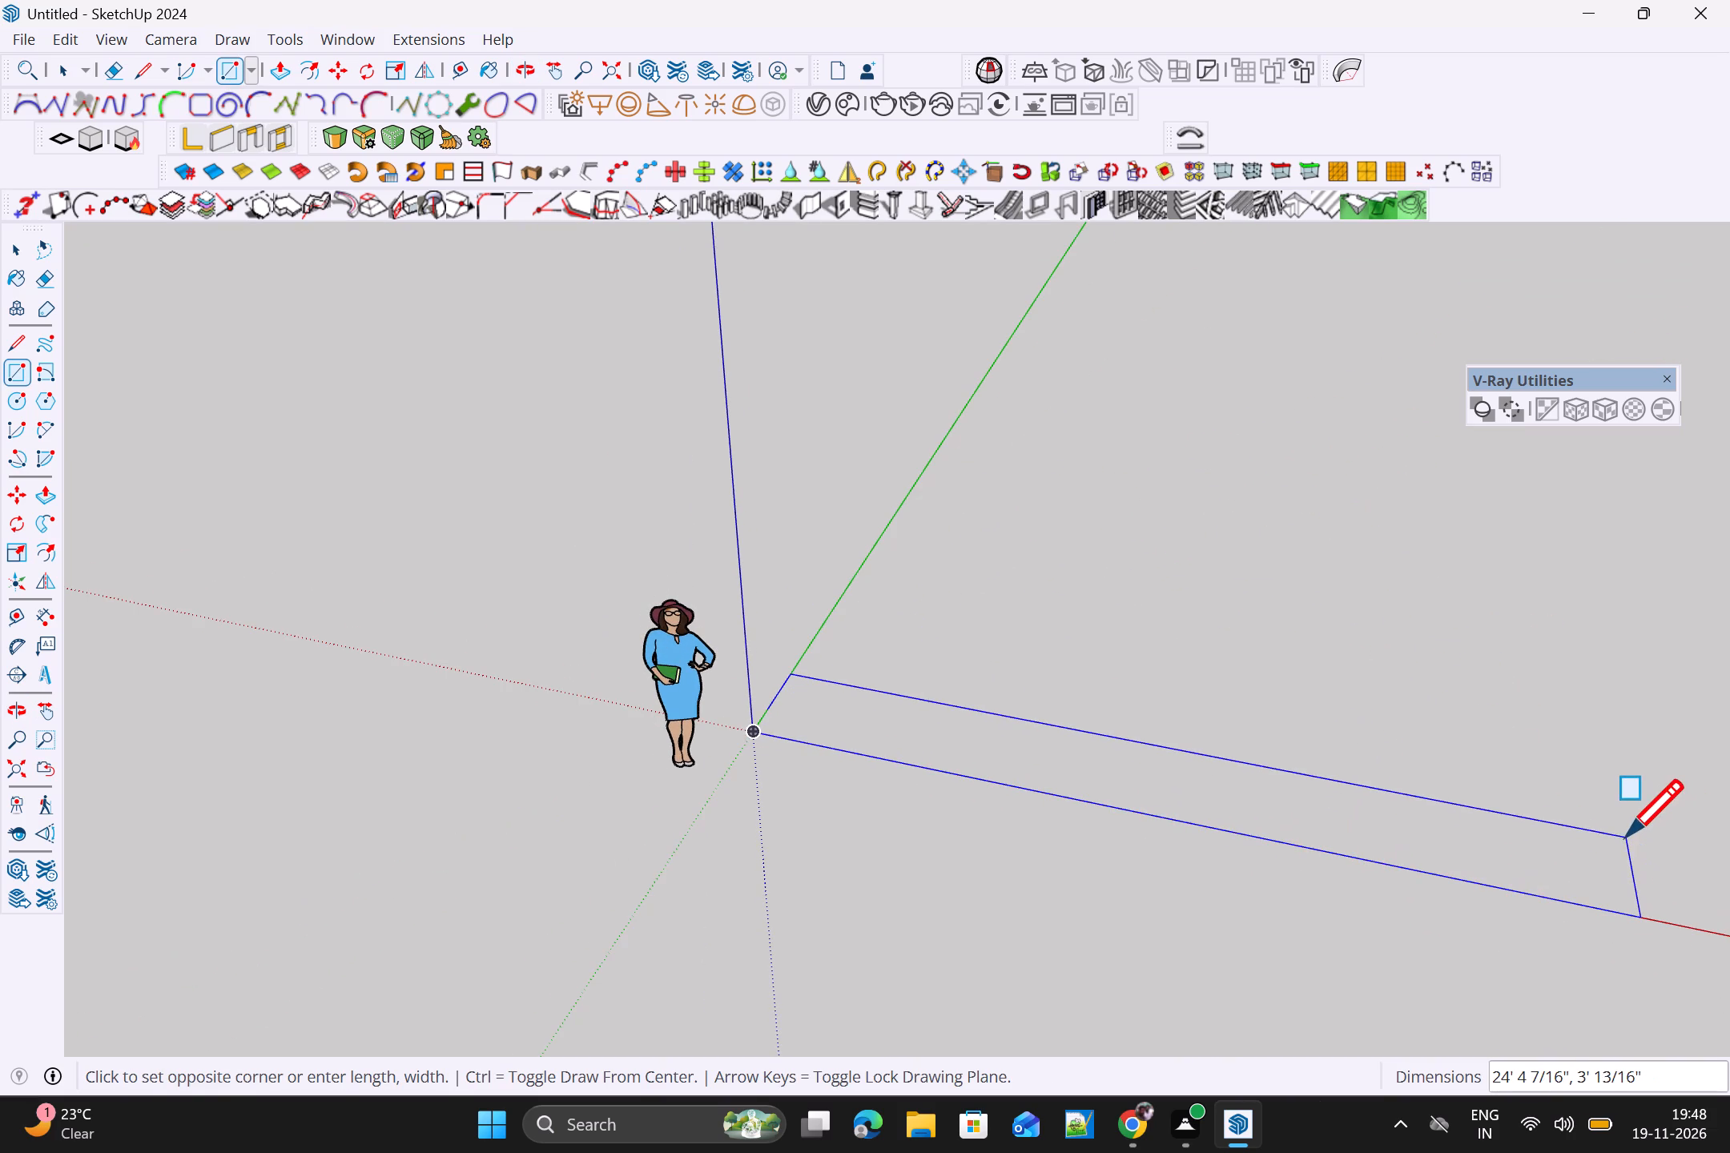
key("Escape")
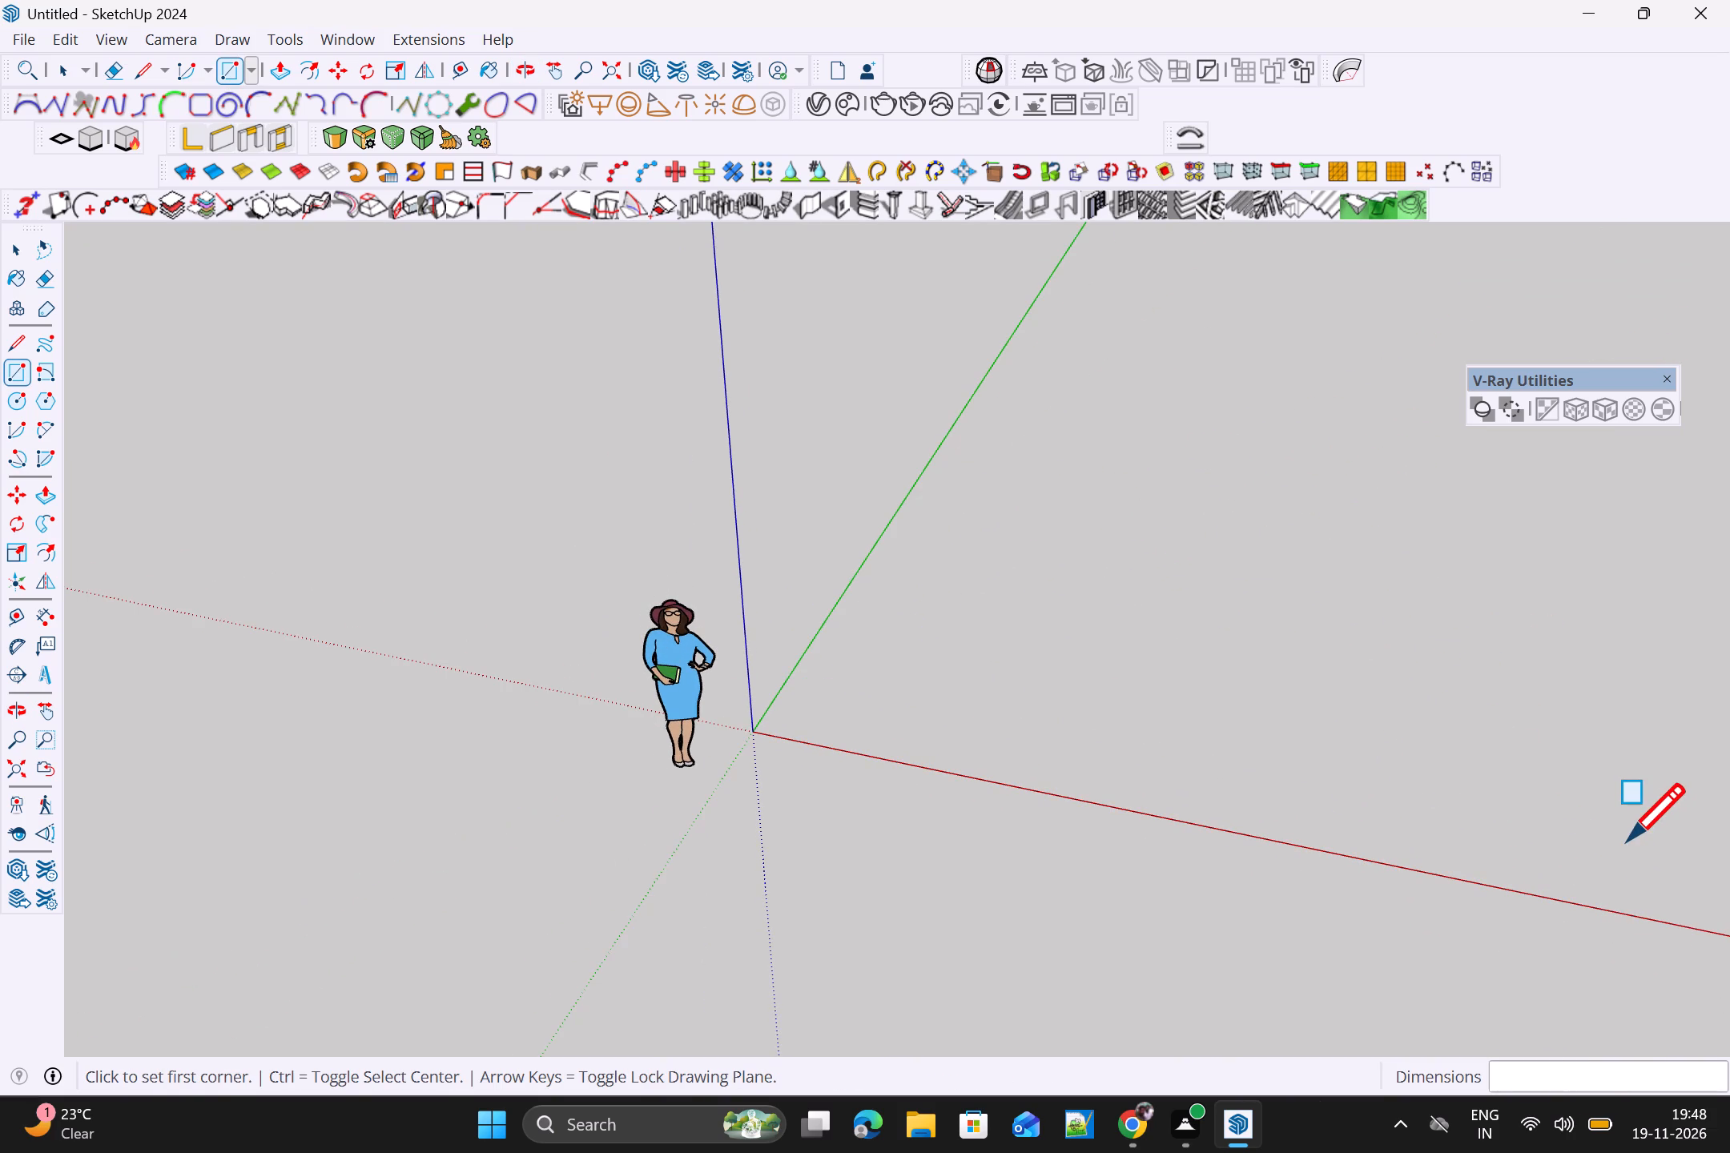
Import the DWG file 3BHK 20X45 HOUSE PLAN from the fuji folder on the D: drive and dismiss the import results.
left_click(38, 30)
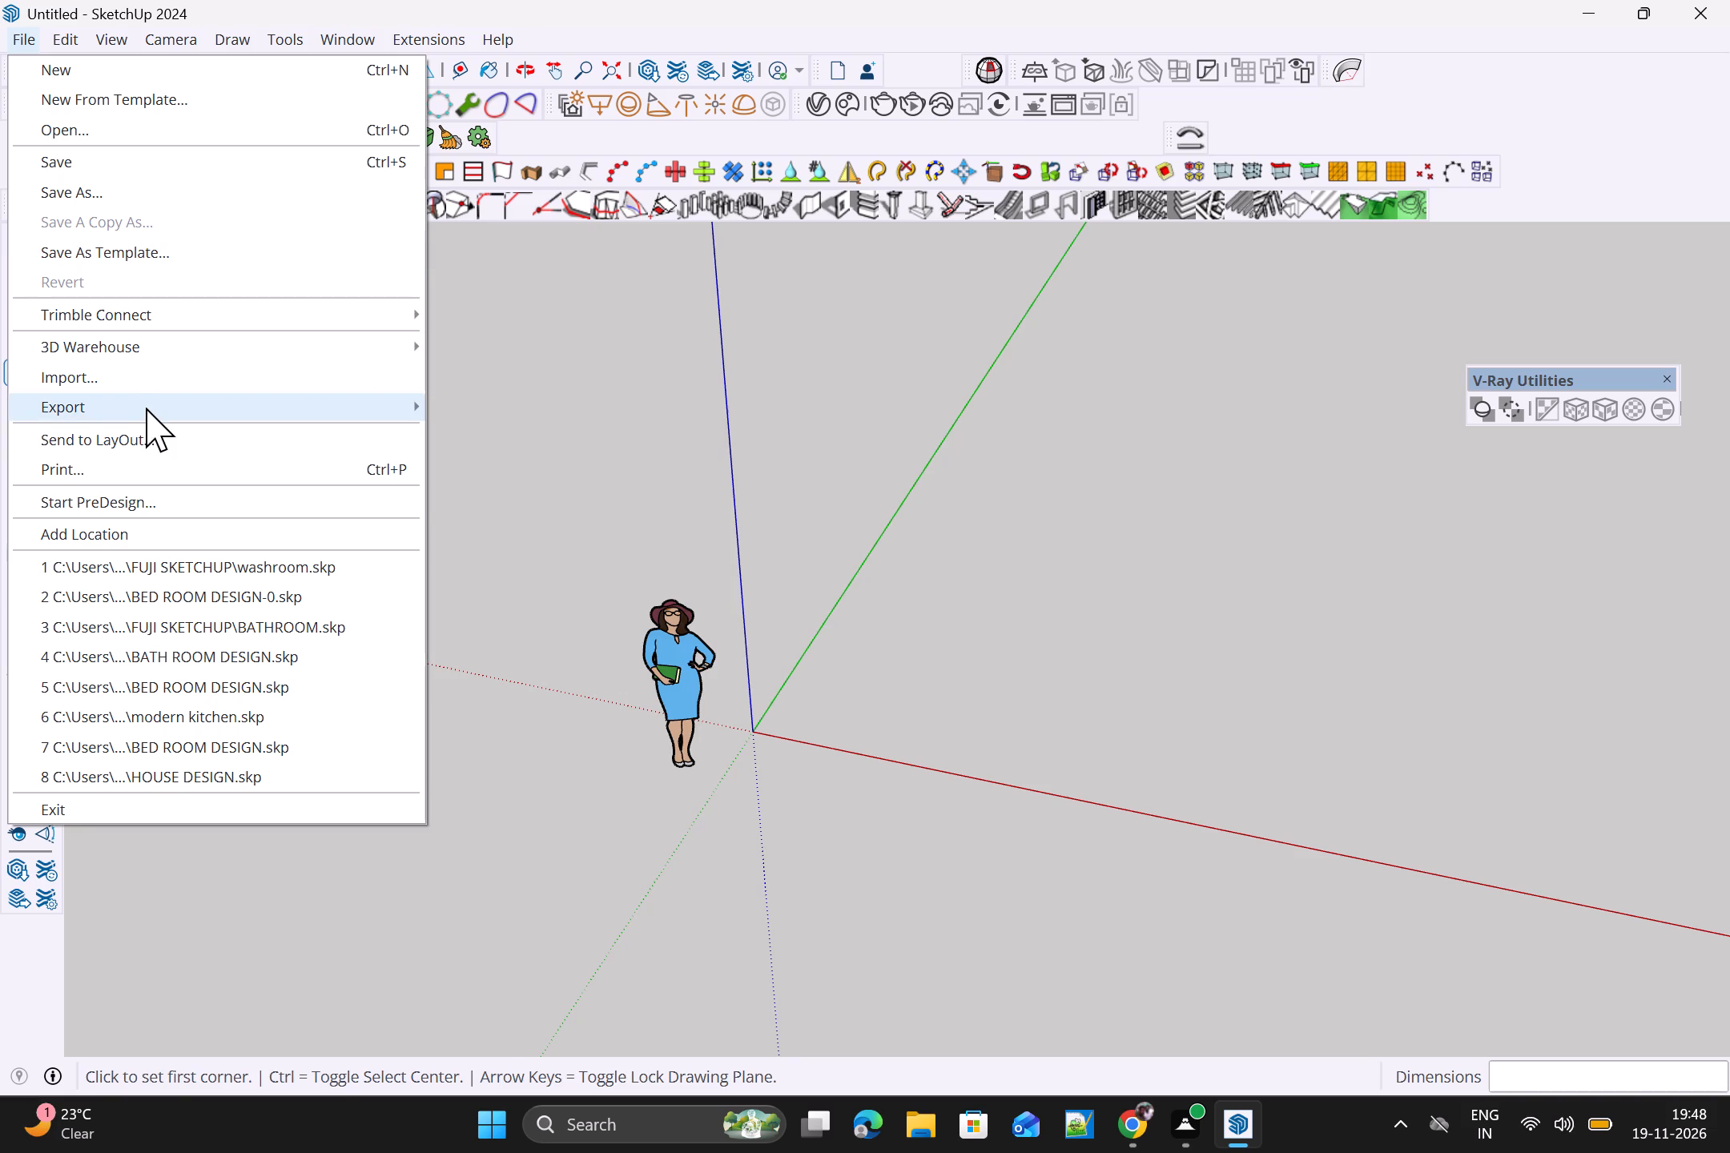
left_click(155, 384)
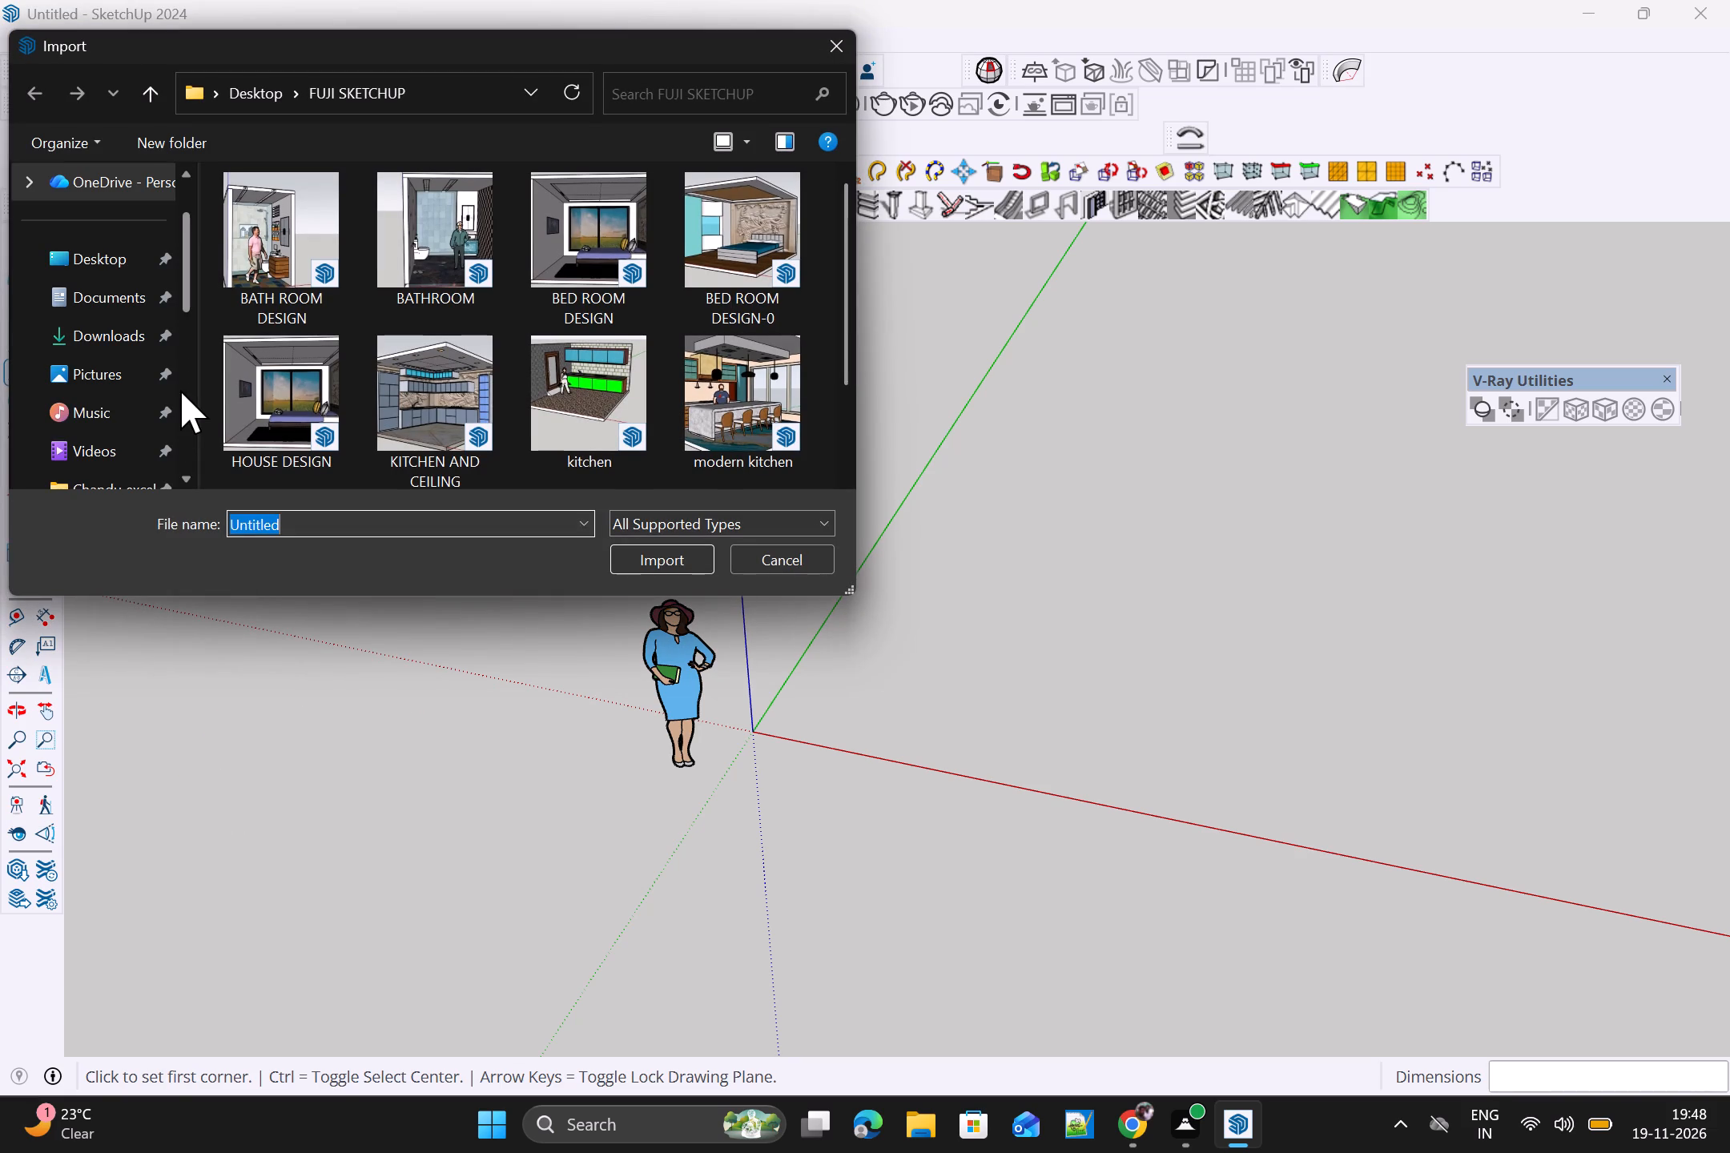
left_click(91, 321)
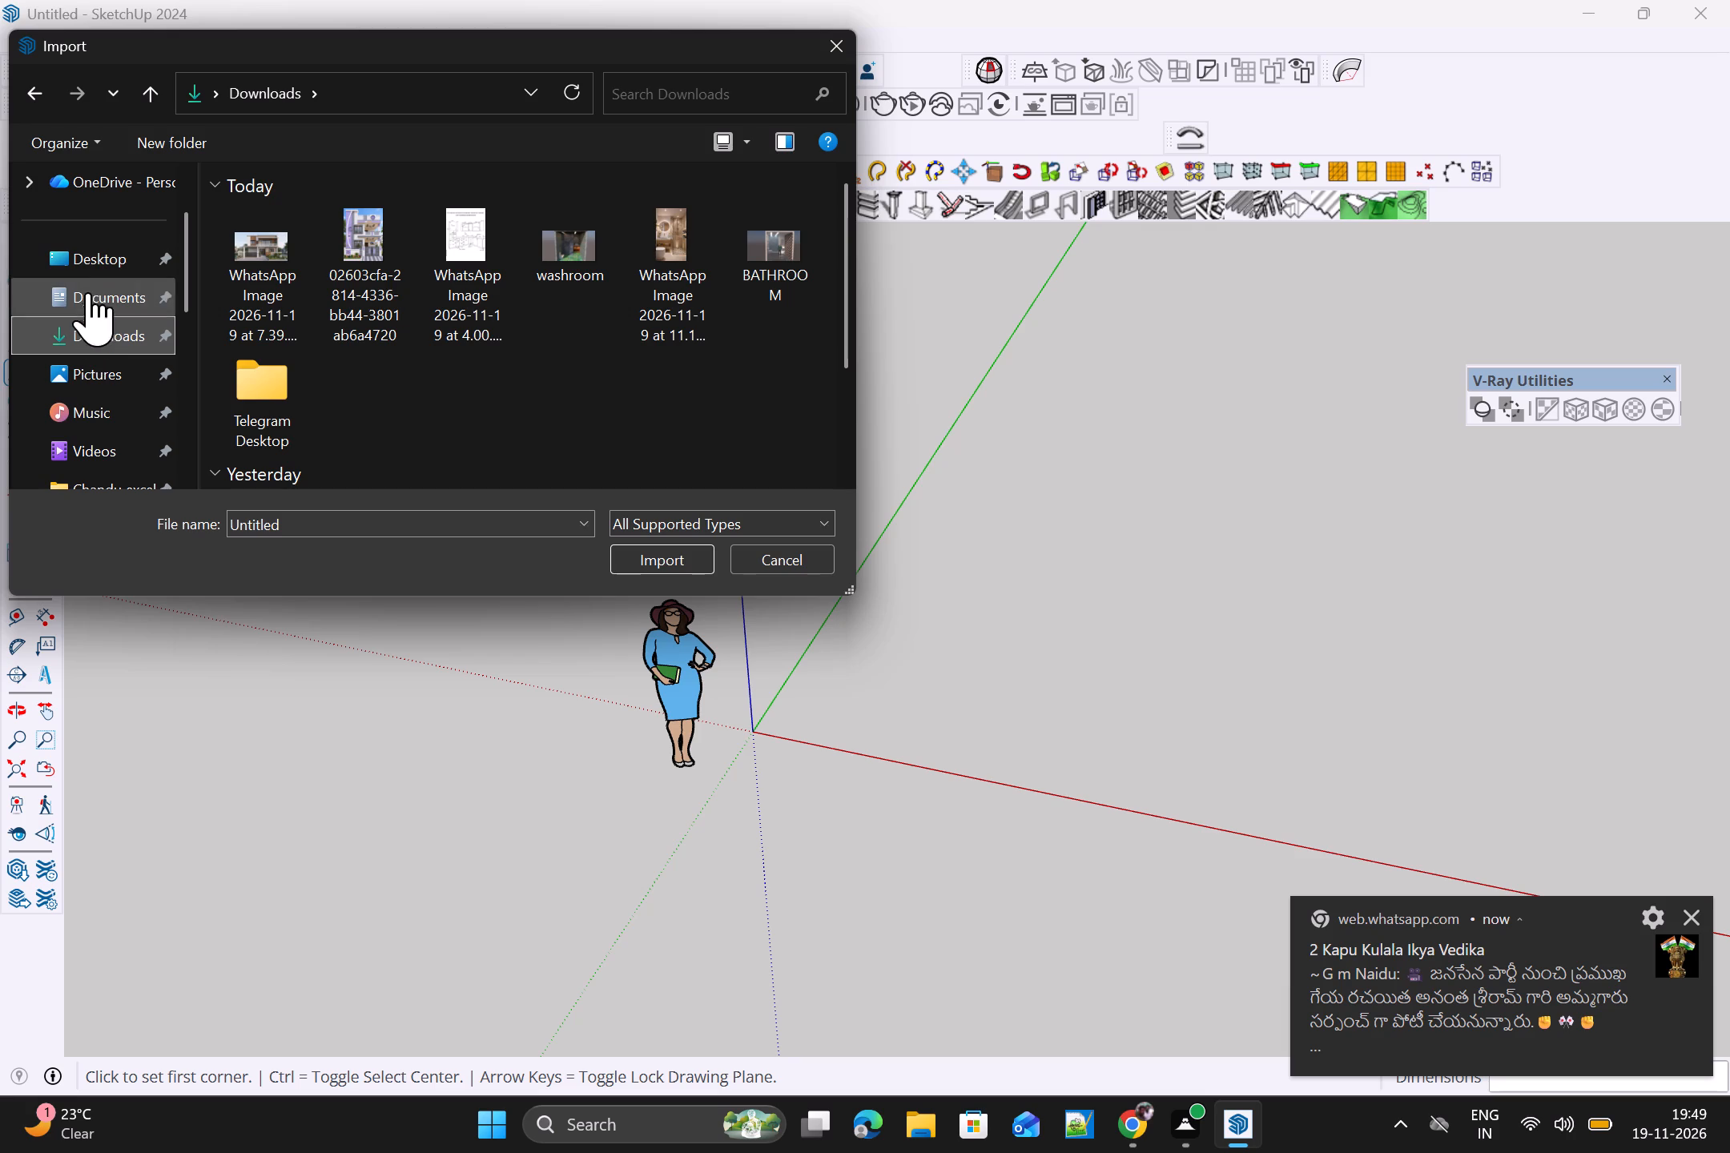
scroll(100, 333, "down", 3)
left_click(95, 370)
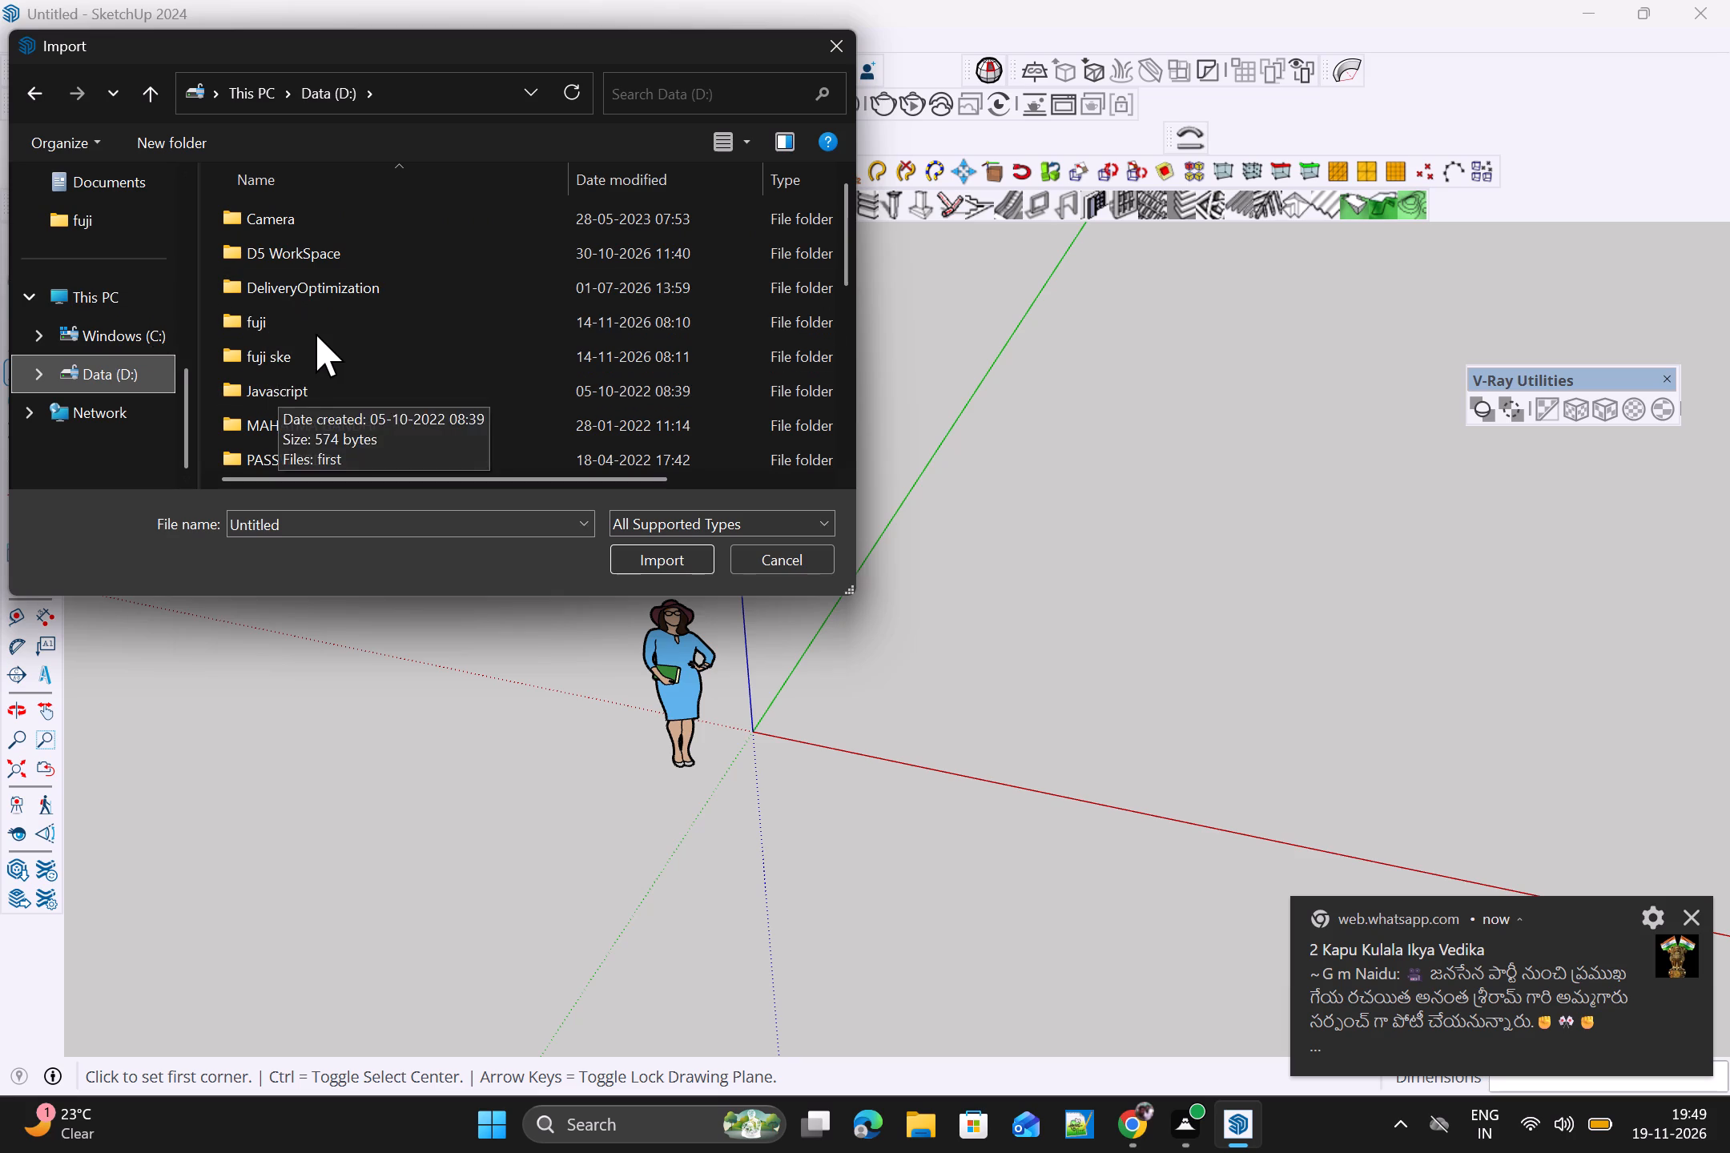
double_click(314, 332)
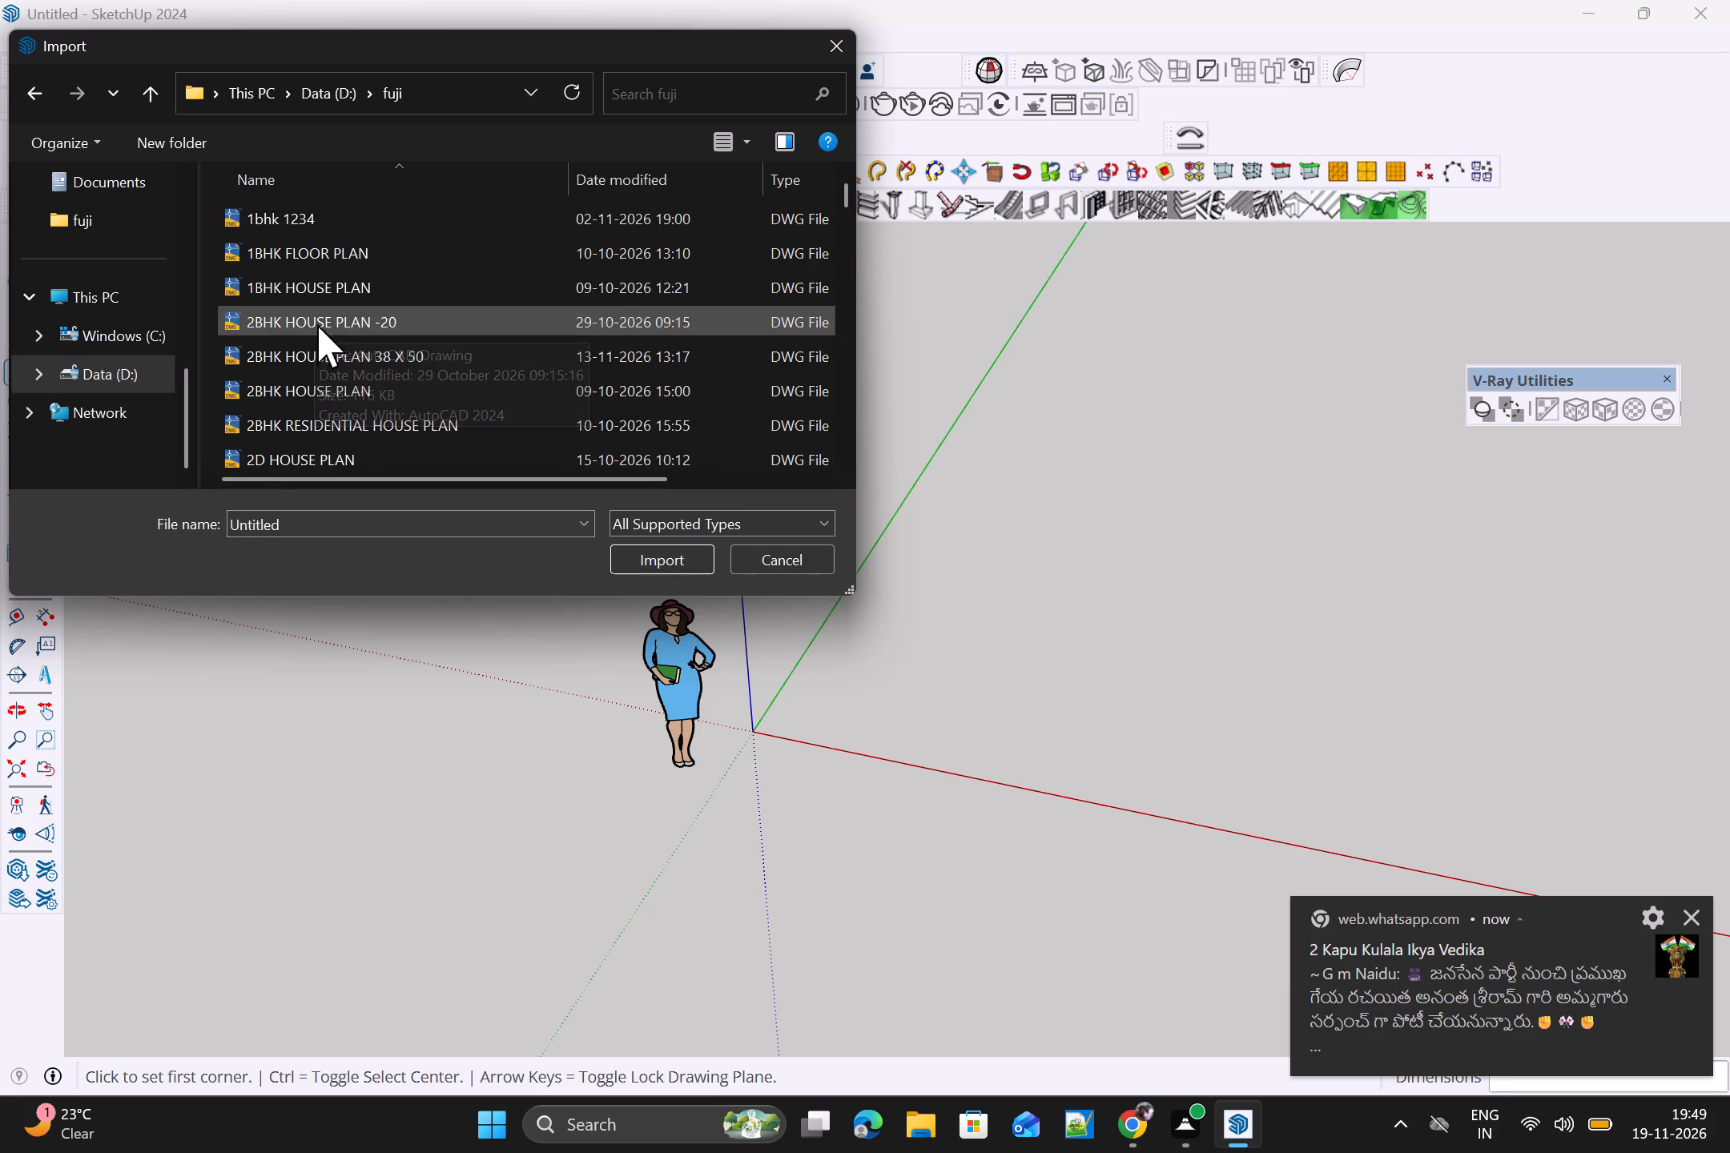
scroll(317, 329, "down", 1)
left_click(304, 240)
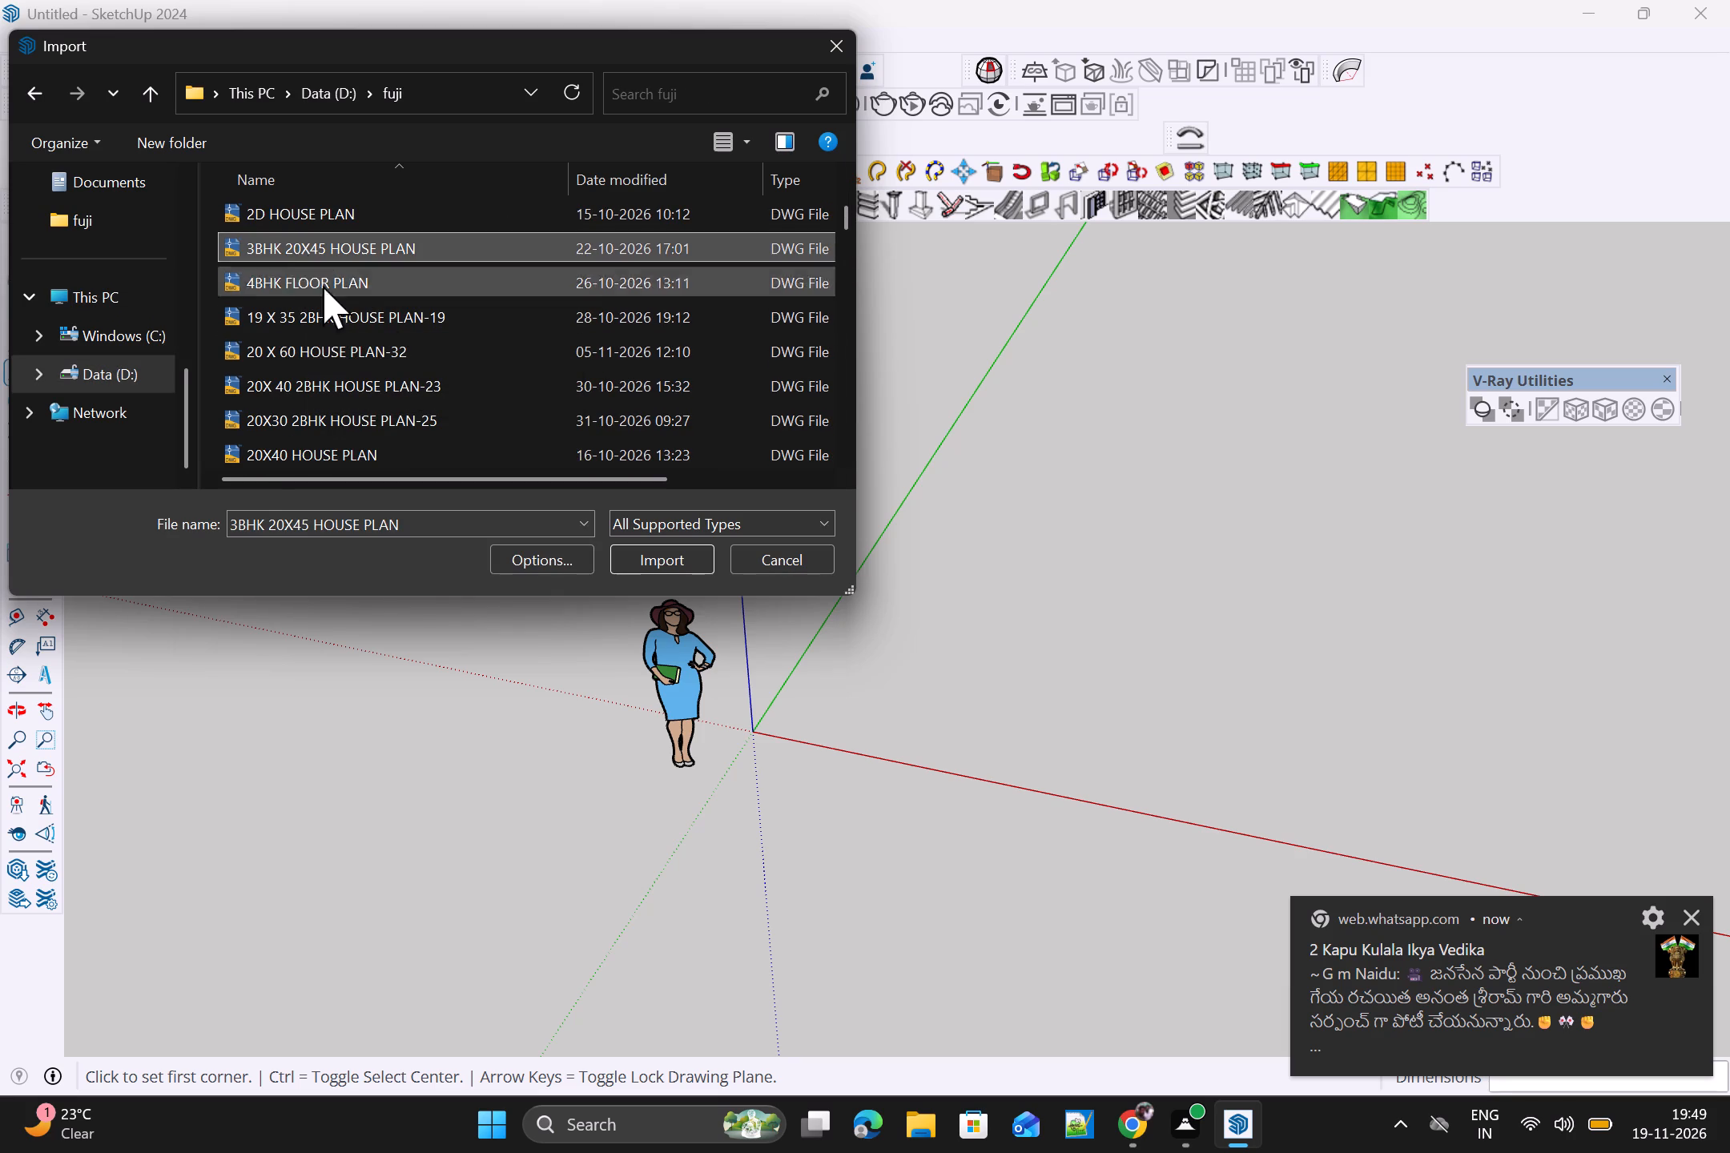
left_click(646, 557)
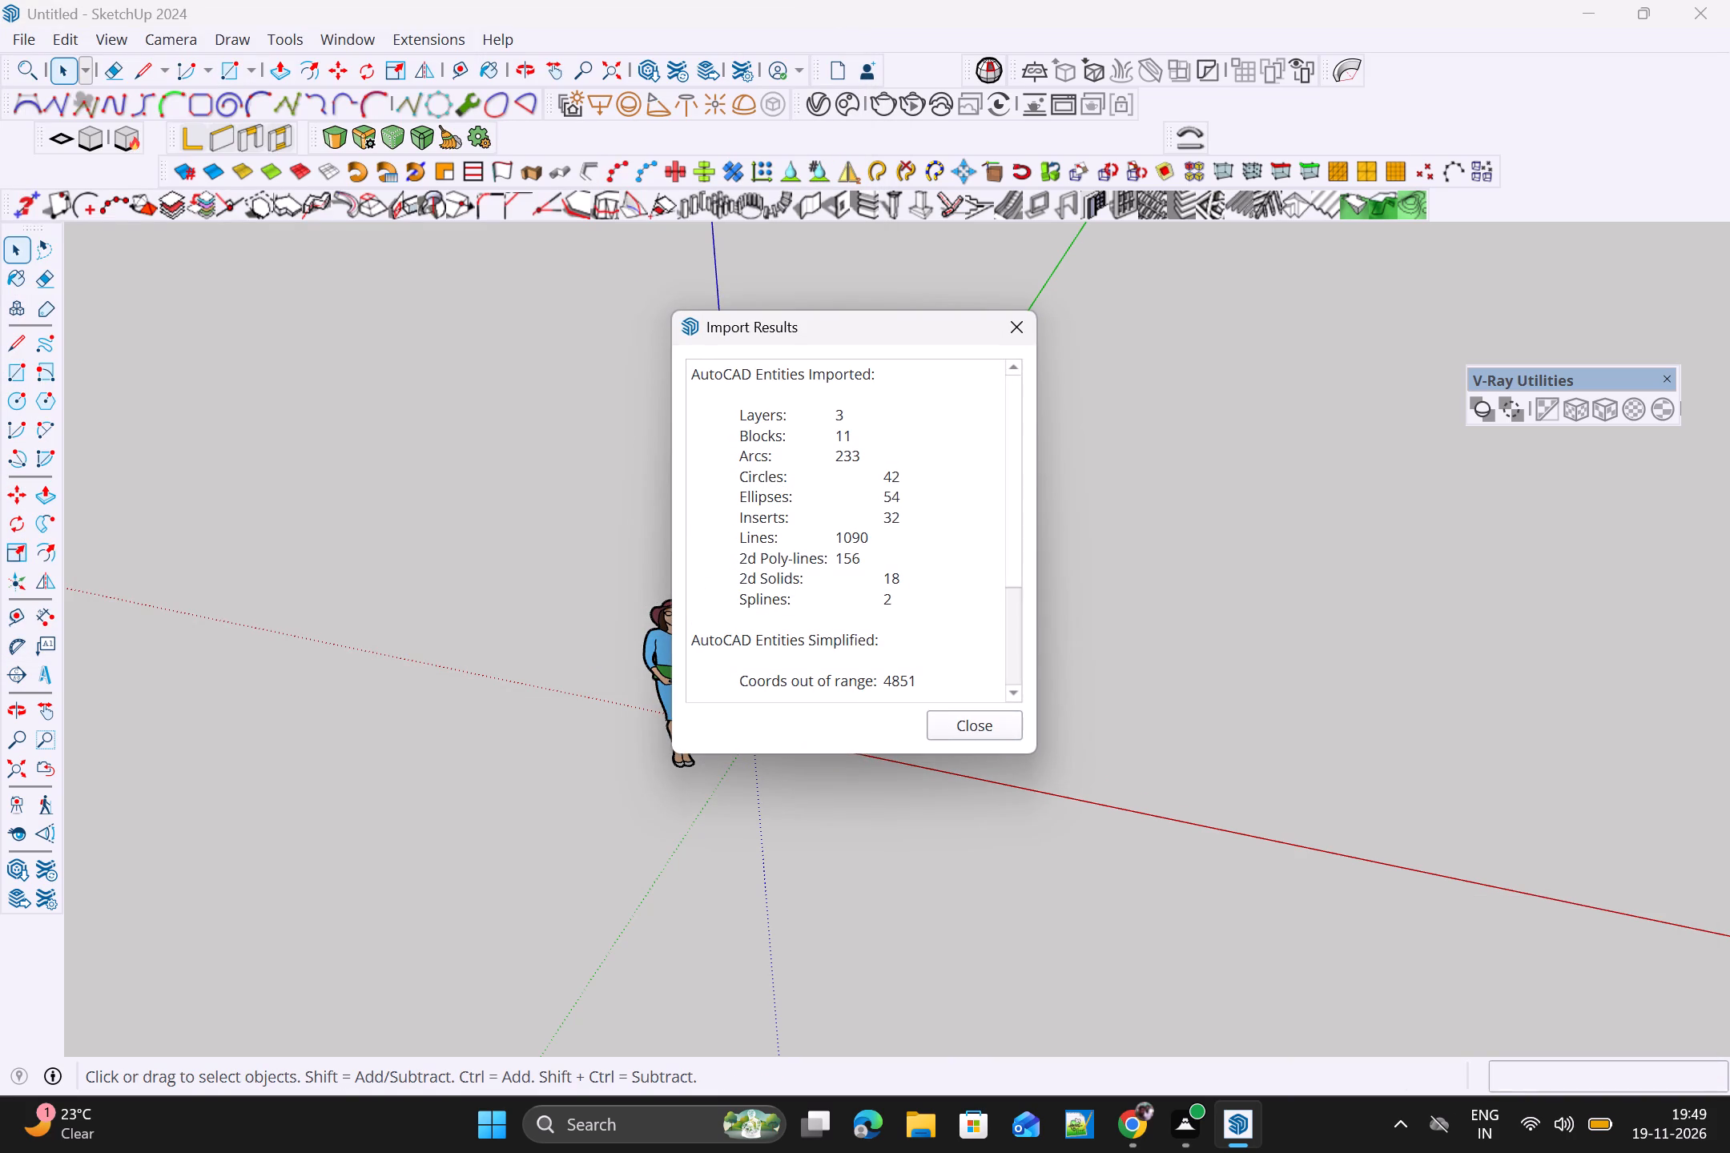
left_click(996, 715)
Explode the imported house plan component into its separate parts.
scroll(988, 713, "down", 2)
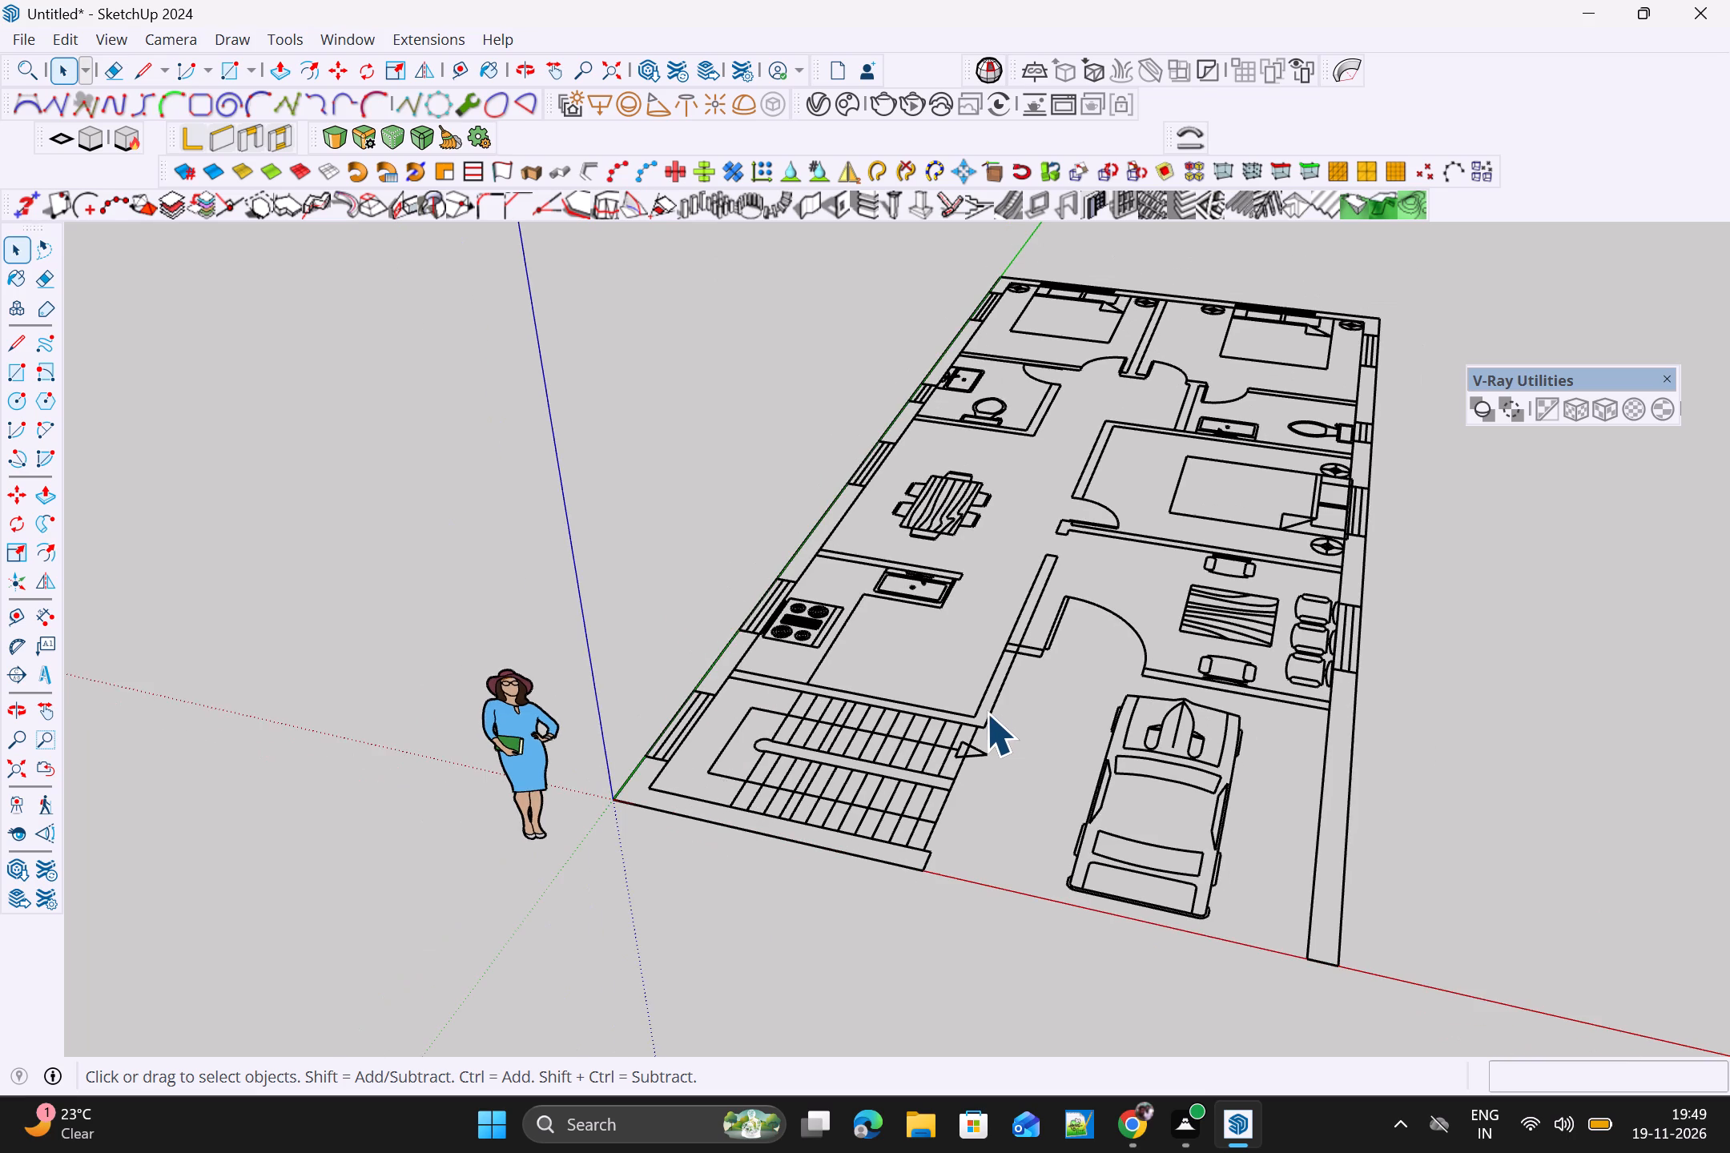
scroll(996, 722, "down", 2)
middle_click_drag(1018, 741, 1119, 727)
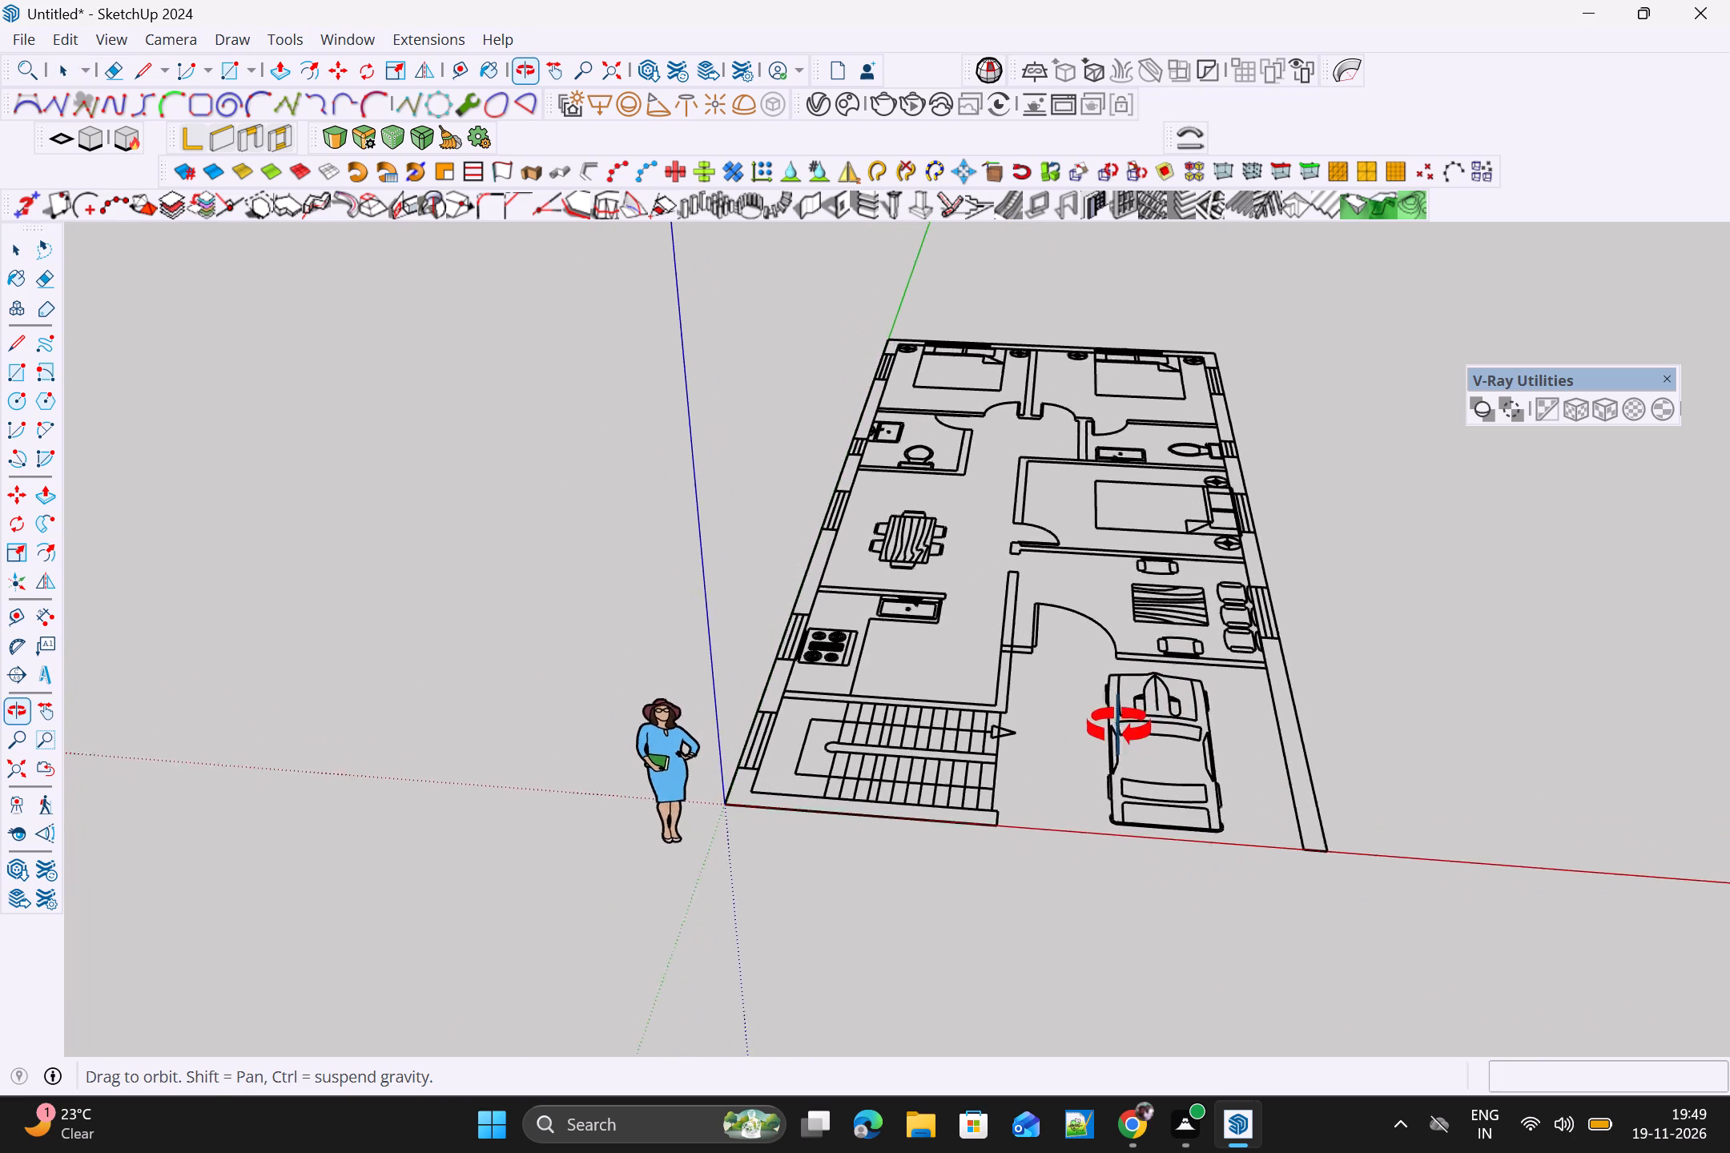
middle_click_drag(1119, 727, 1112, 730)
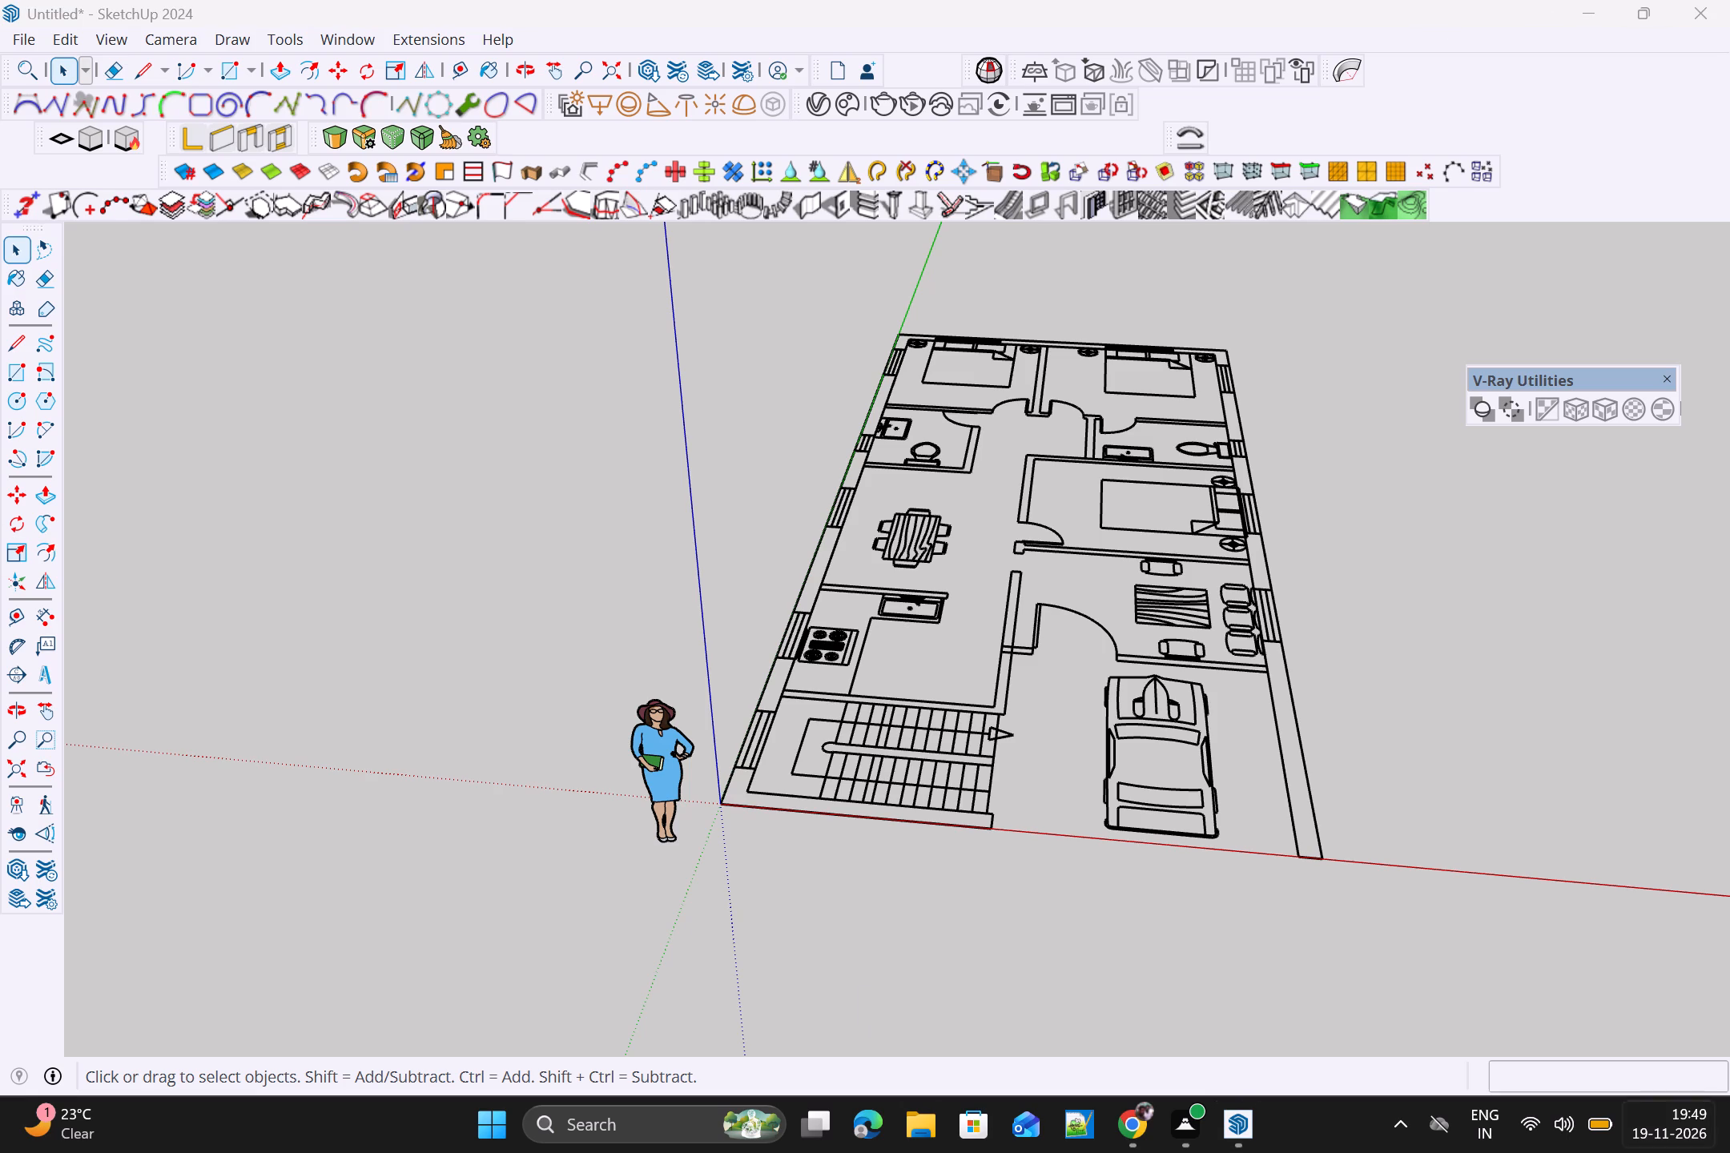
scroll(1173, 583, "down", 2)
middle_click_drag(1246, 581, 1186, 754)
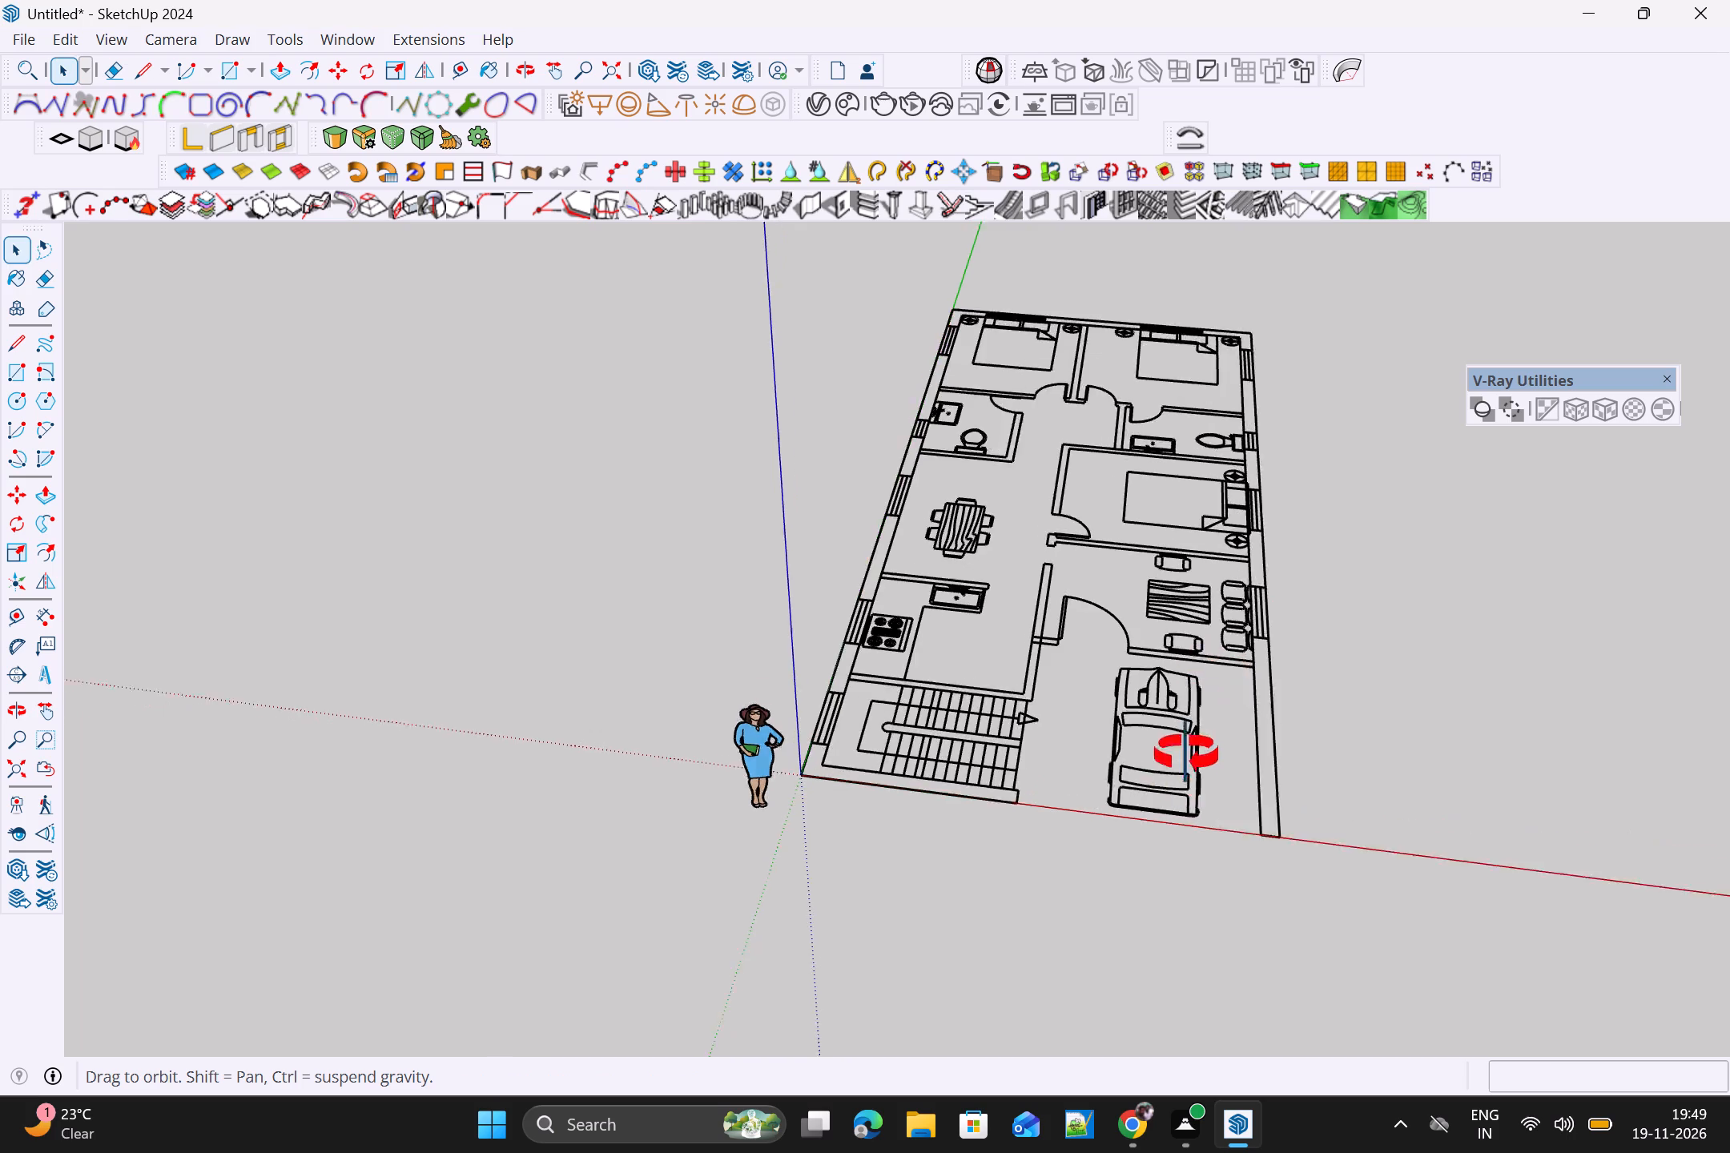
middle_click_drag(1186, 754, 1197, 614)
scroll(1196, 614, "up", 1)
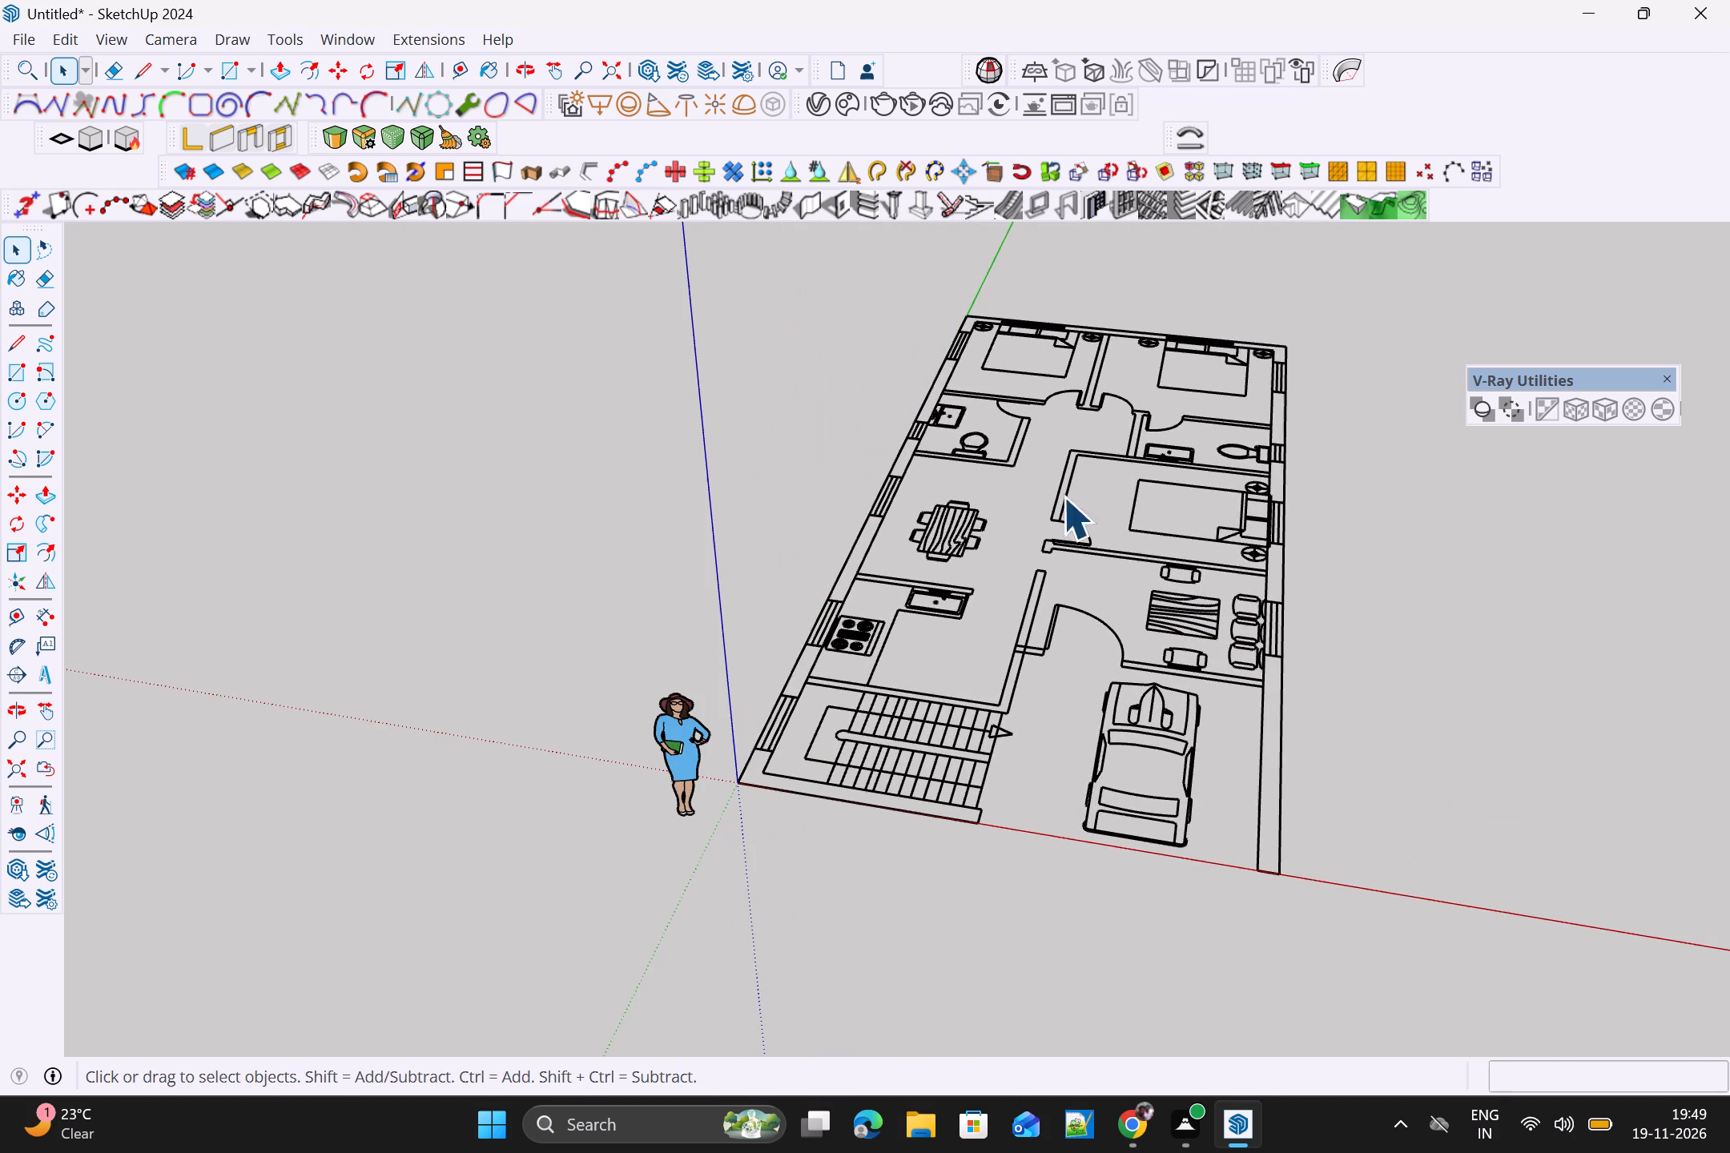
left_click(799, 266)
left_click(1195, 581)
right_click(1191, 562)
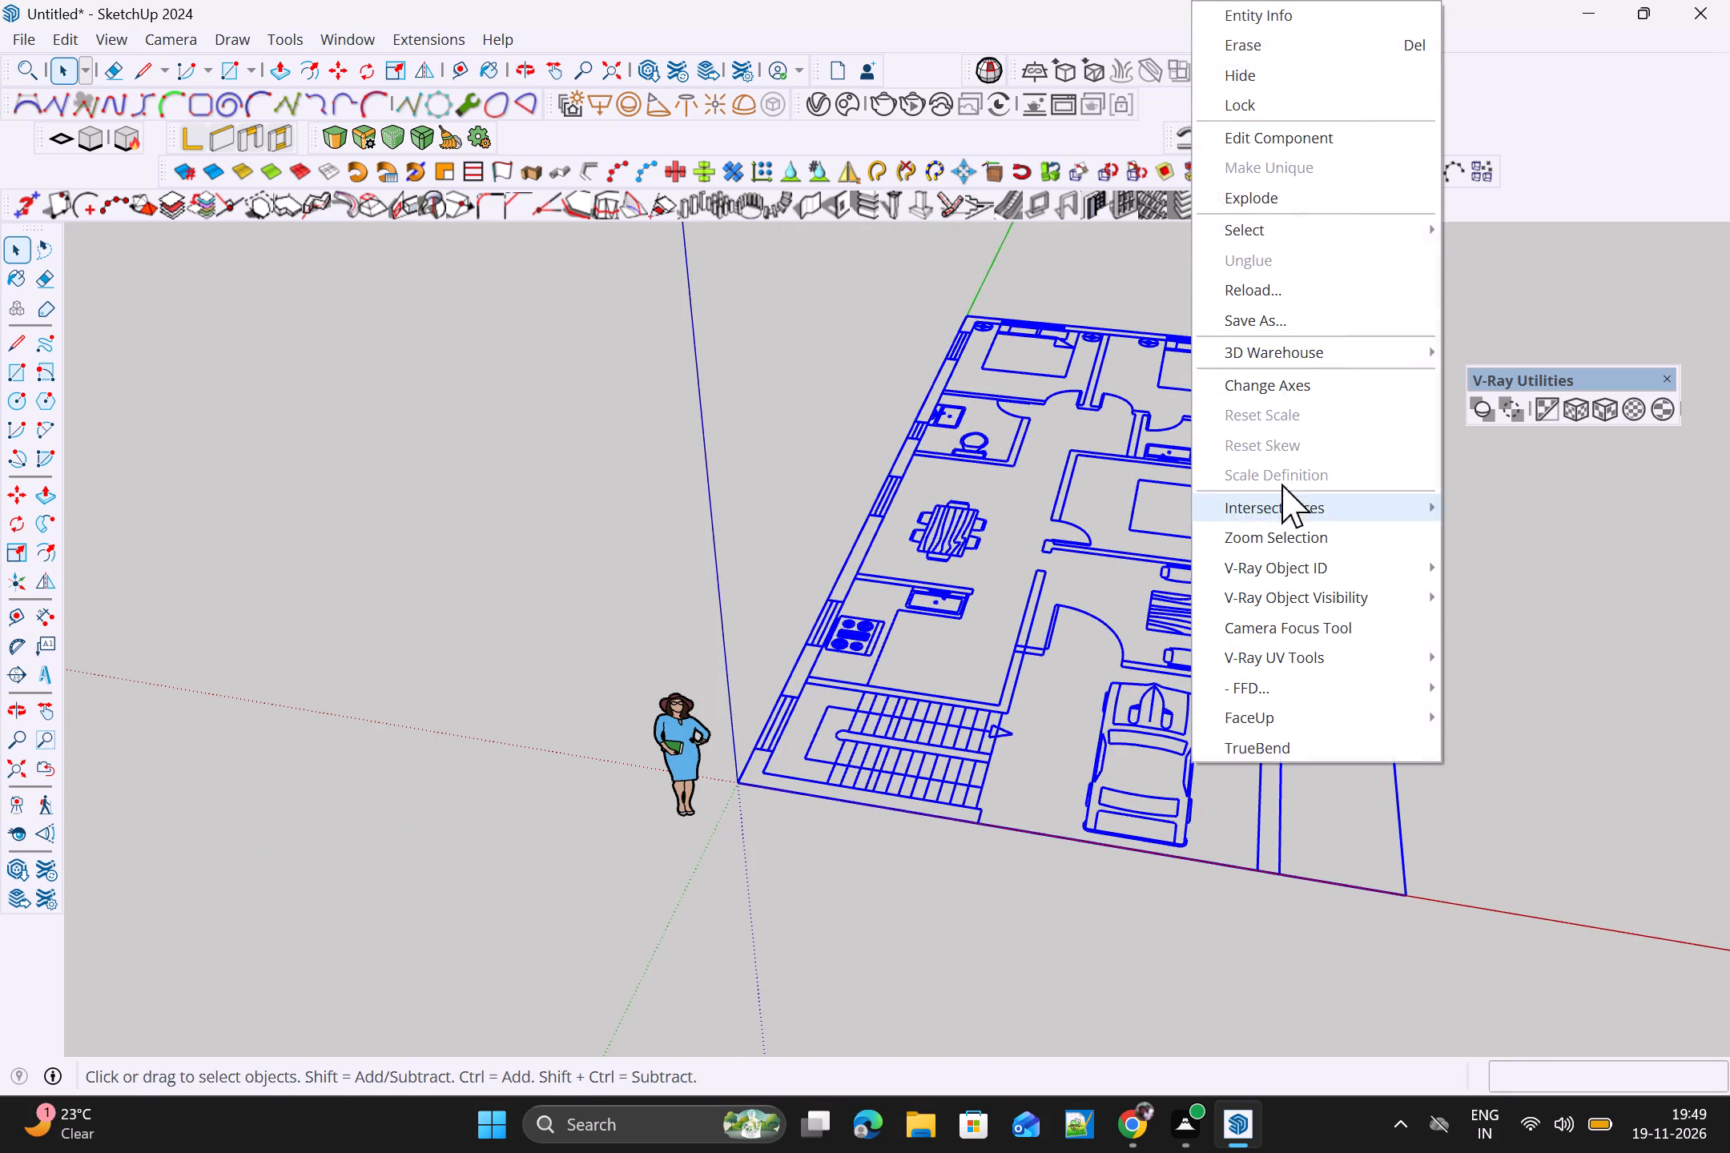
left_click(1289, 207)
Delete the toilet block from the bathroom on the side of the plan away from the green axis.
scroll(1252, 308, "down", 2)
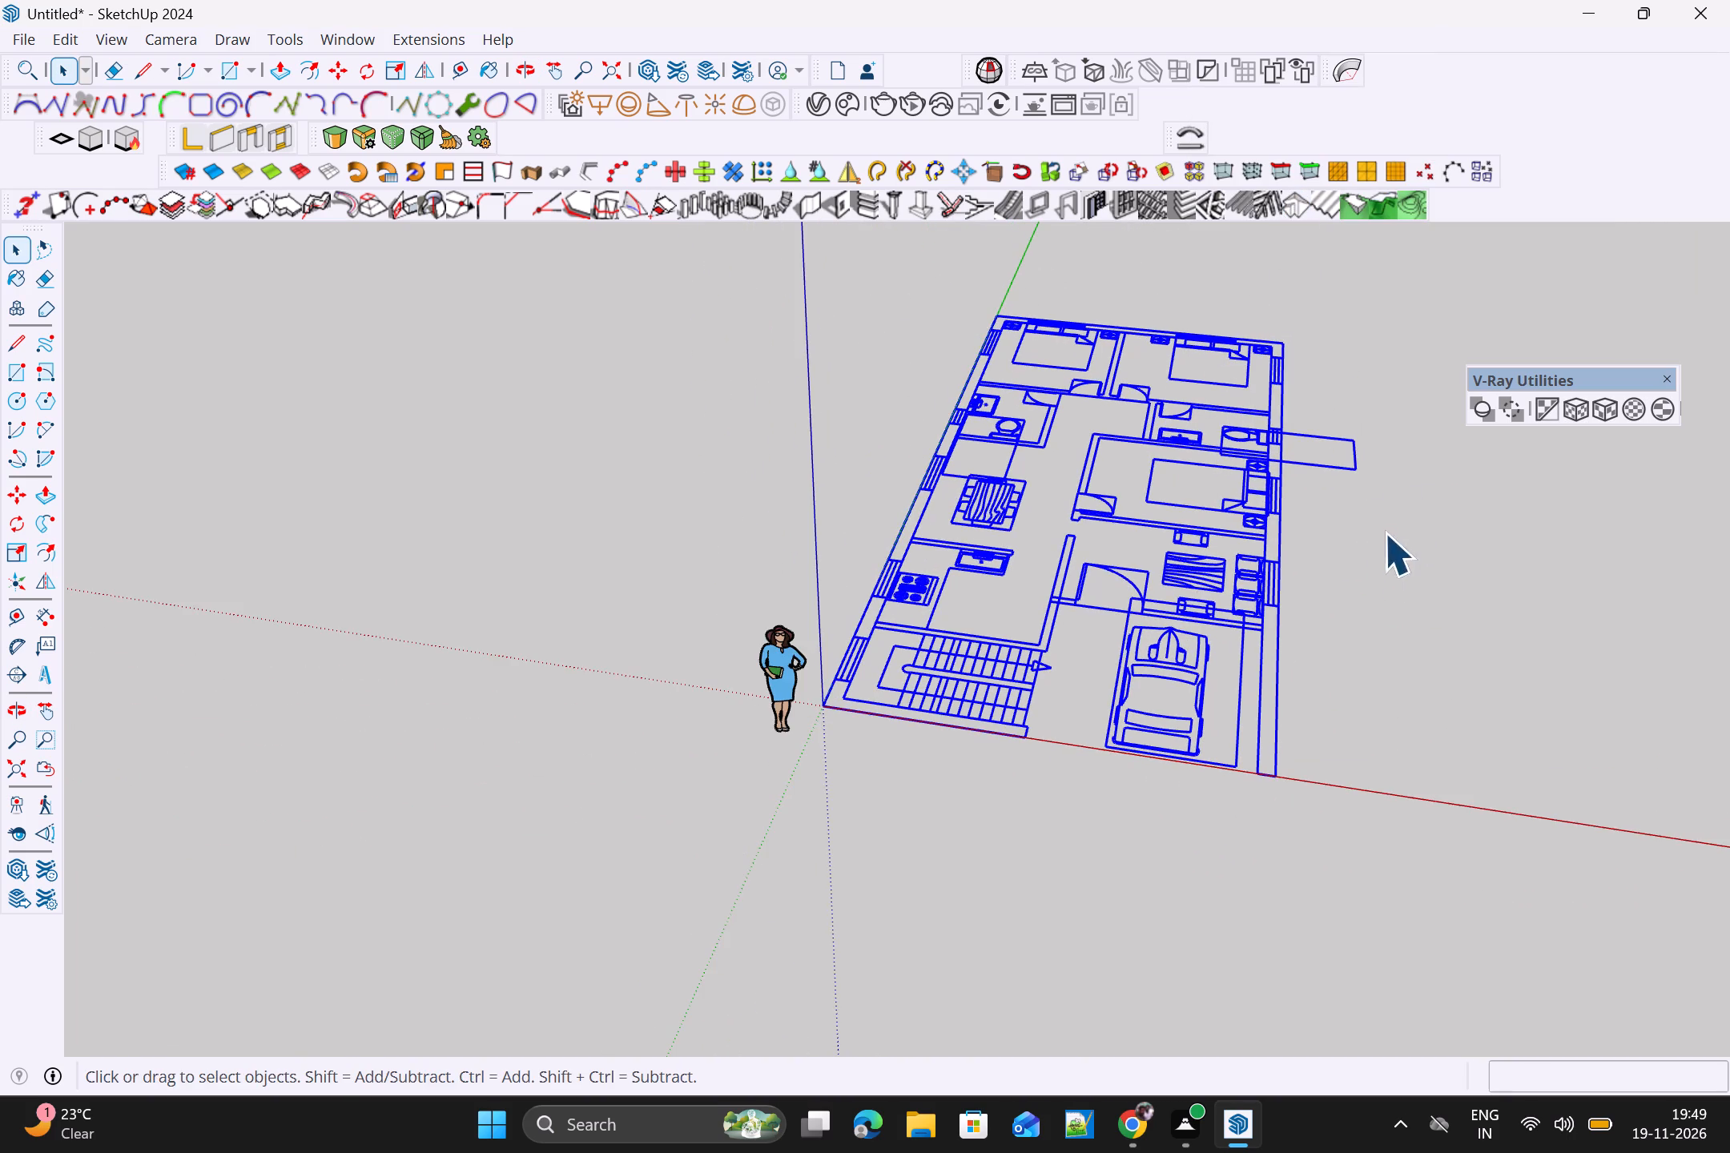
middle_click_drag(1382, 560, 1435, 687)
middle_click_drag(1374, 540, 1354, 657)
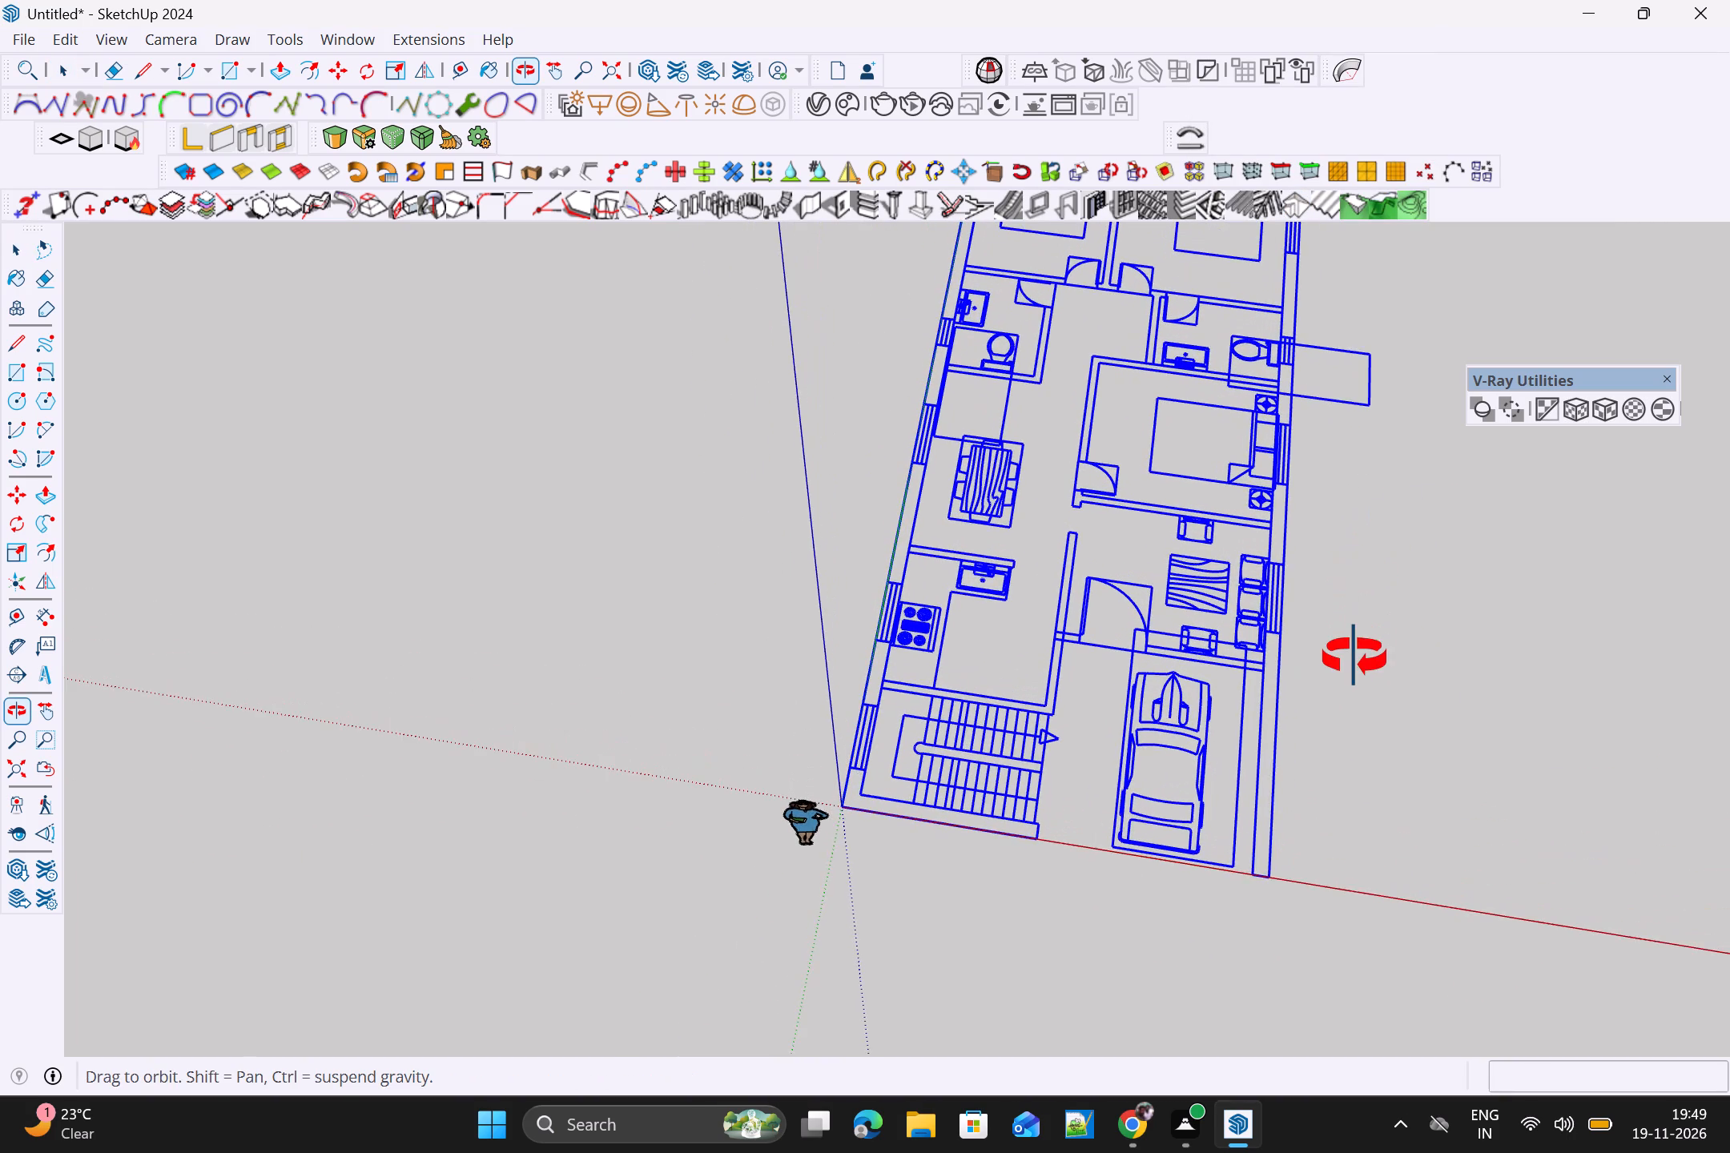
middle_click_drag(1354, 657, 1217, 828)
scroll(1213, 754, "down", 2)
middle_click_drag(1216, 841, 1233, 883)
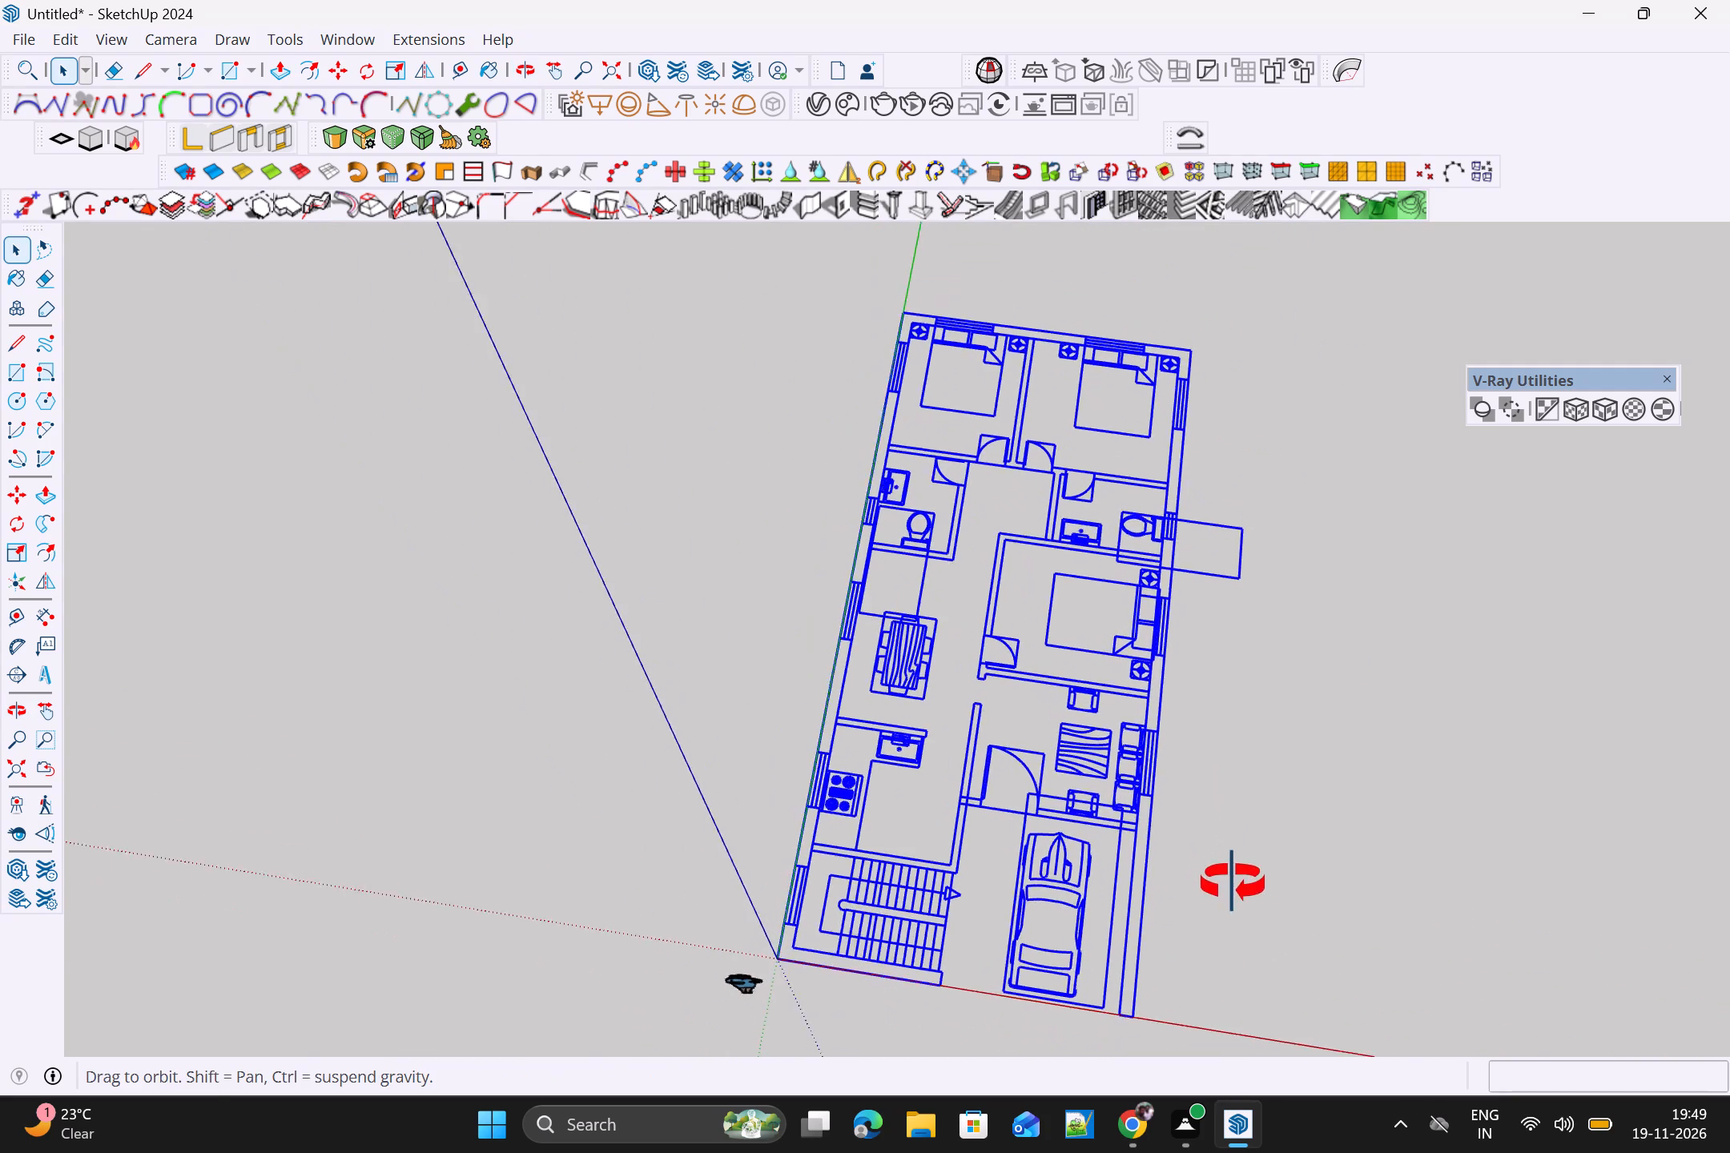
middle_click_drag(1233, 883, 1257, 884)
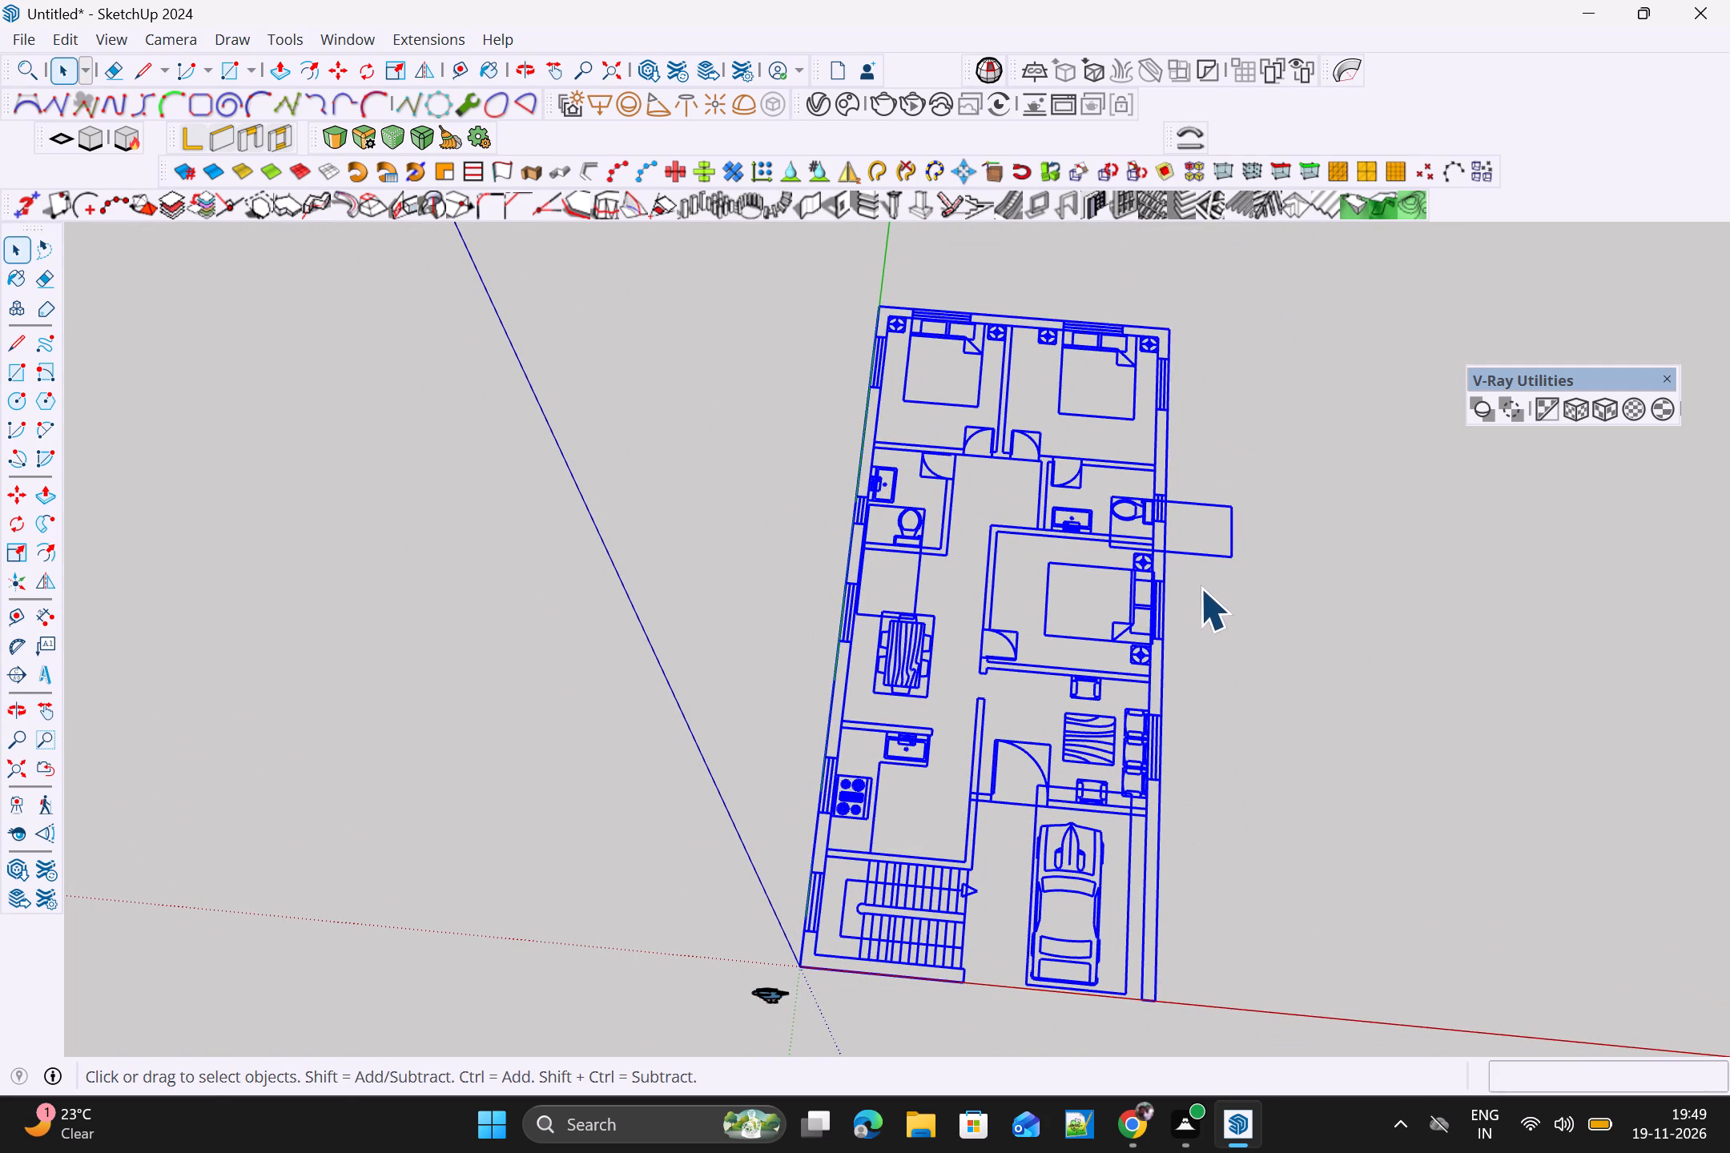
left_click(1133, 505)
key("BackSpace")
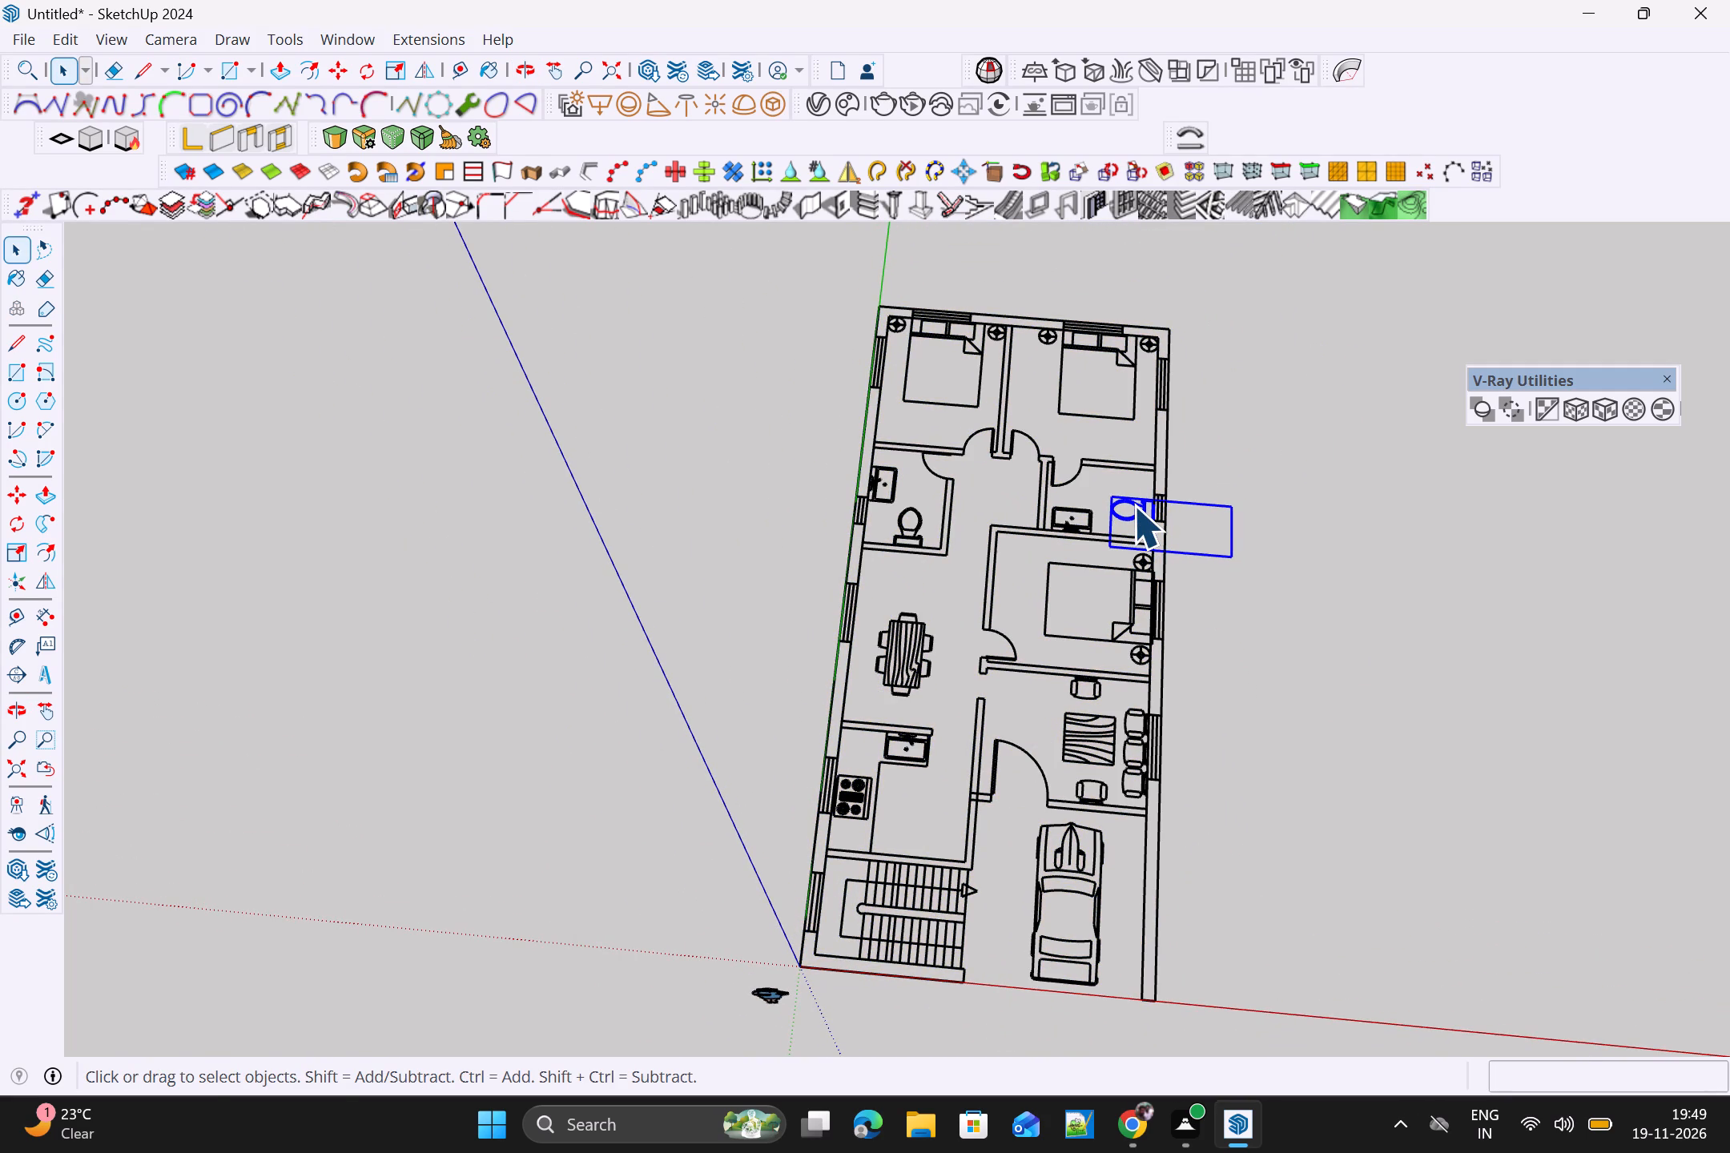
key("BackSpace")
key("Delete")
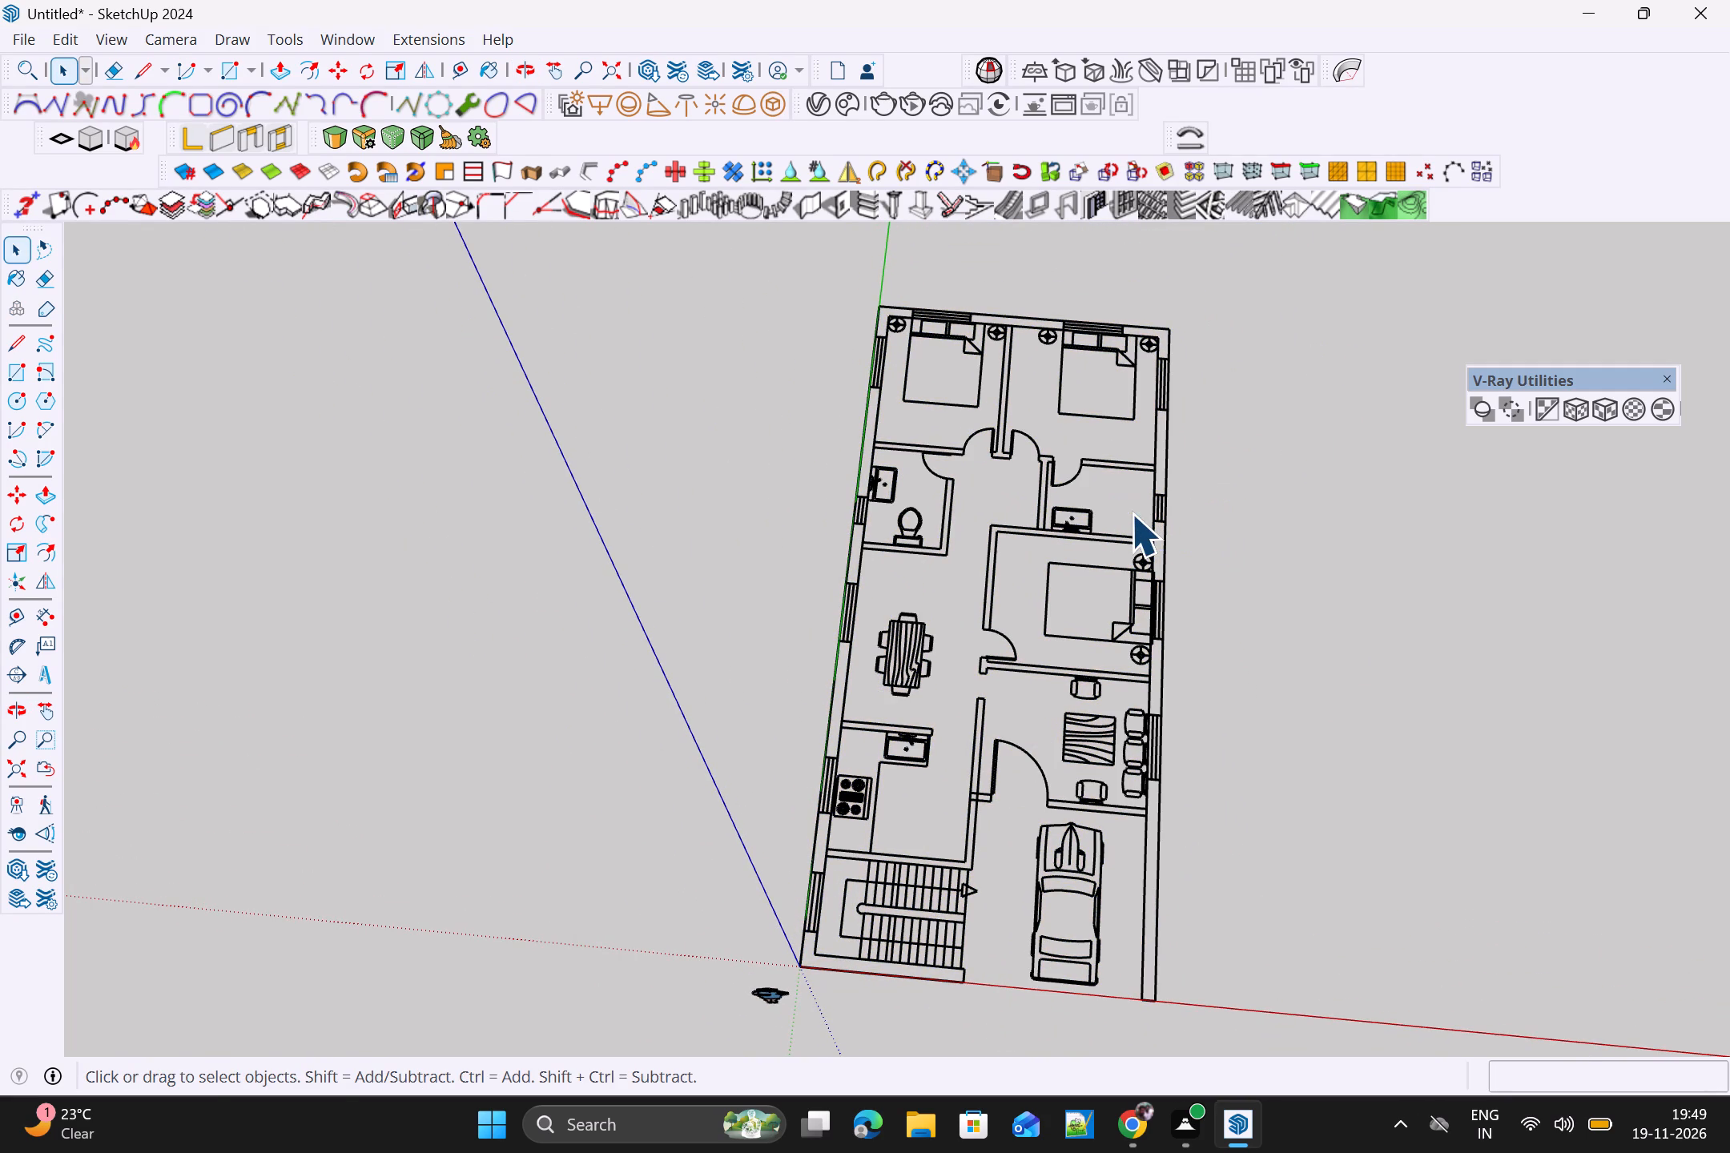
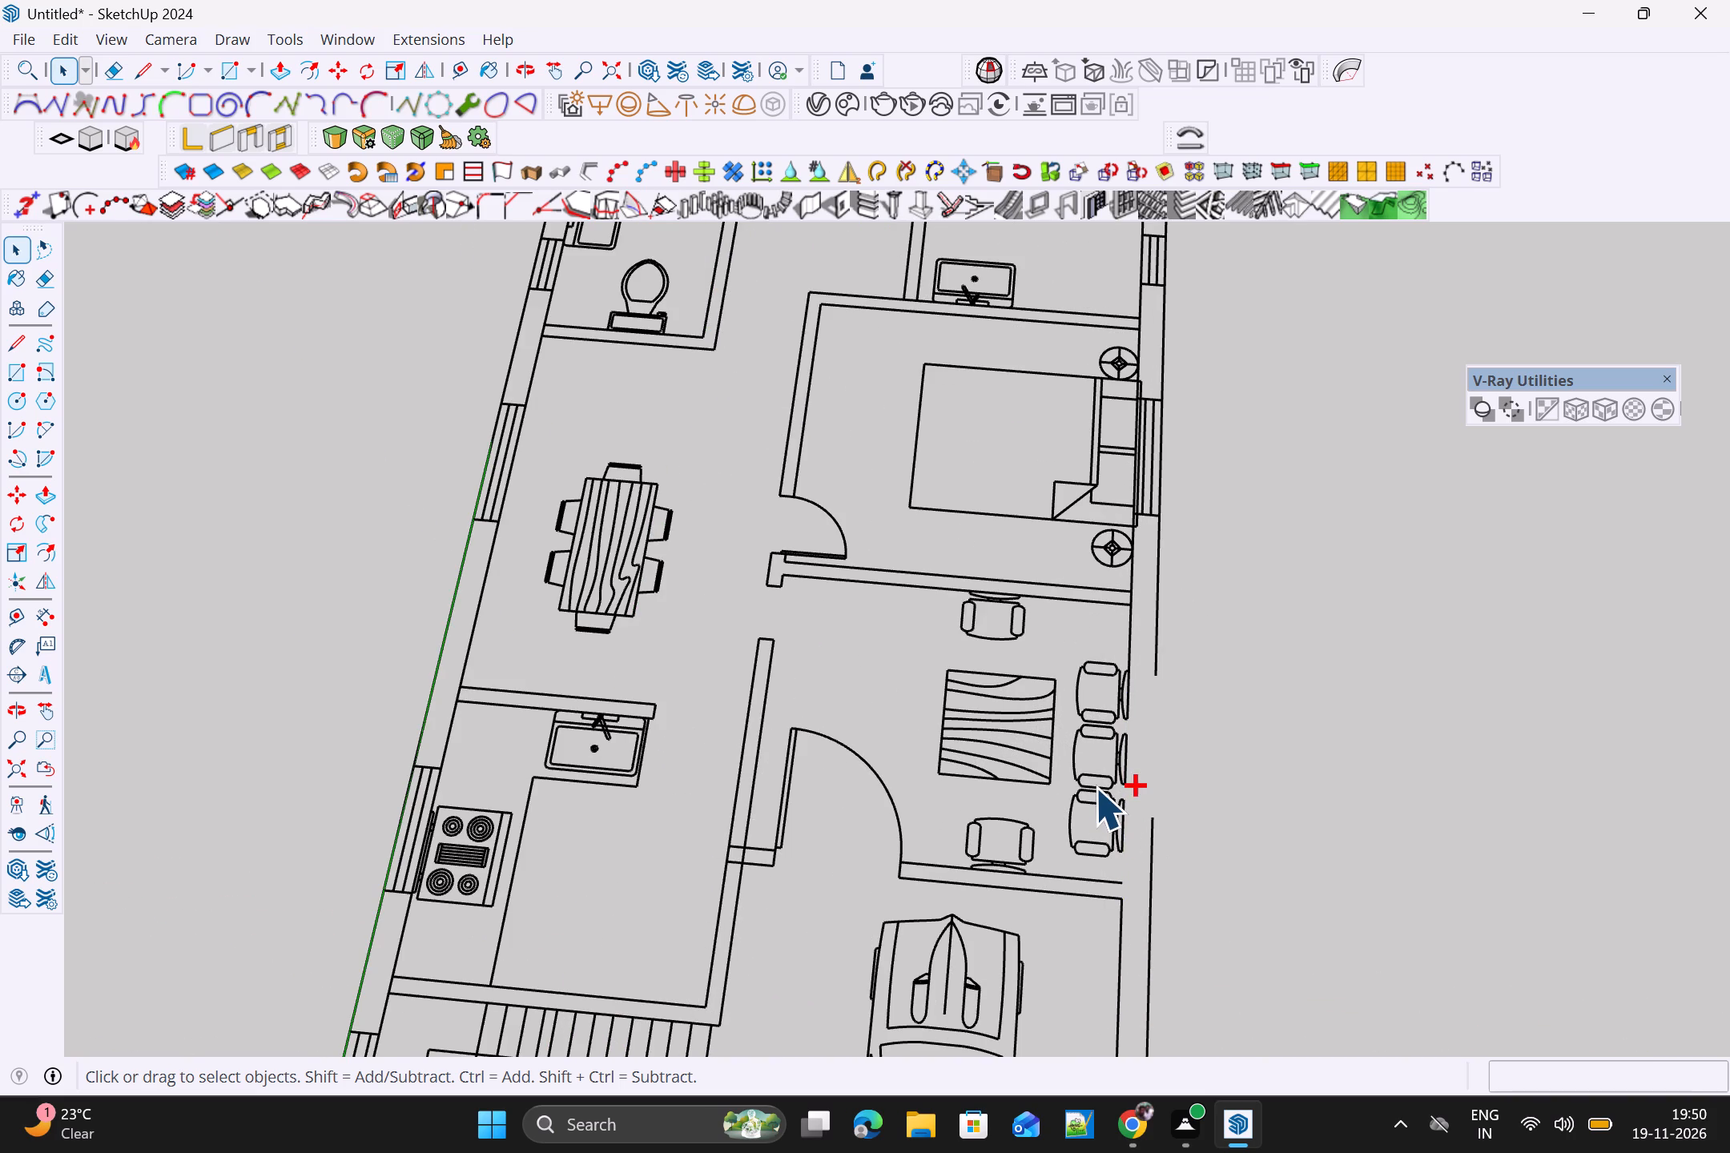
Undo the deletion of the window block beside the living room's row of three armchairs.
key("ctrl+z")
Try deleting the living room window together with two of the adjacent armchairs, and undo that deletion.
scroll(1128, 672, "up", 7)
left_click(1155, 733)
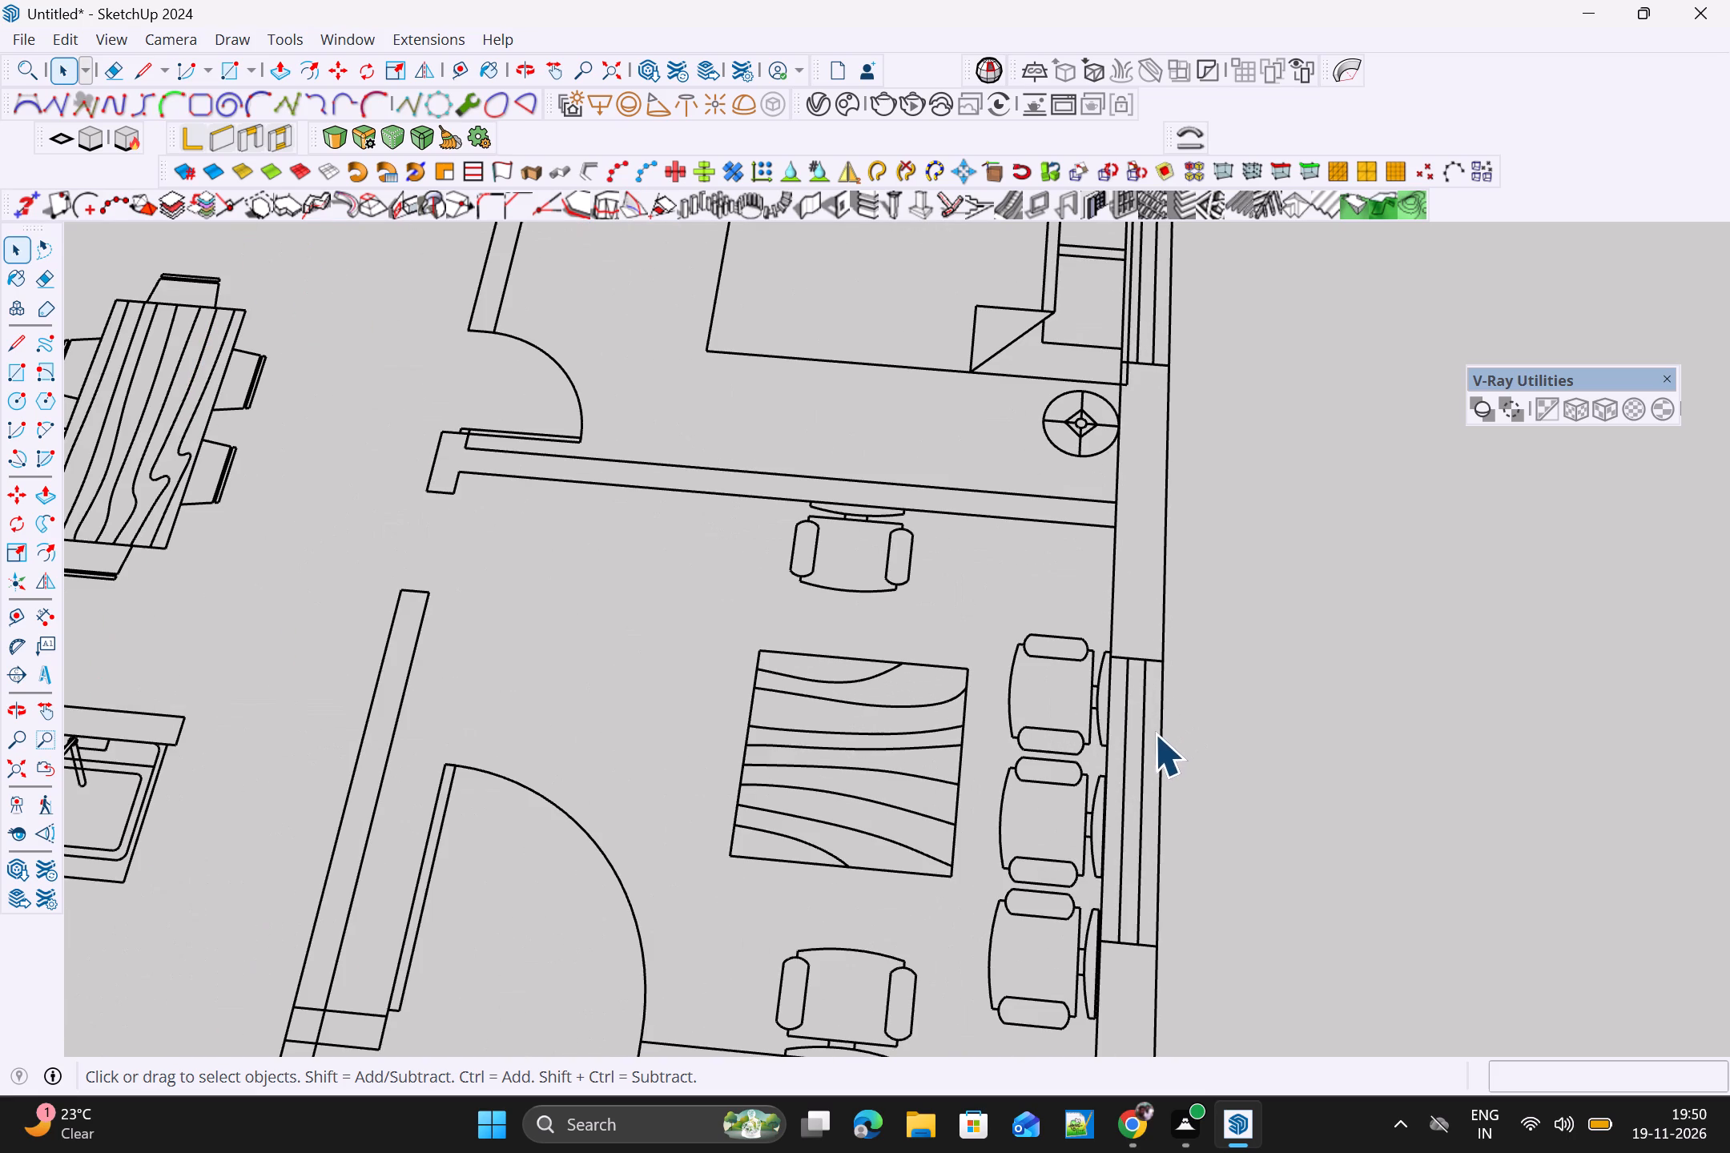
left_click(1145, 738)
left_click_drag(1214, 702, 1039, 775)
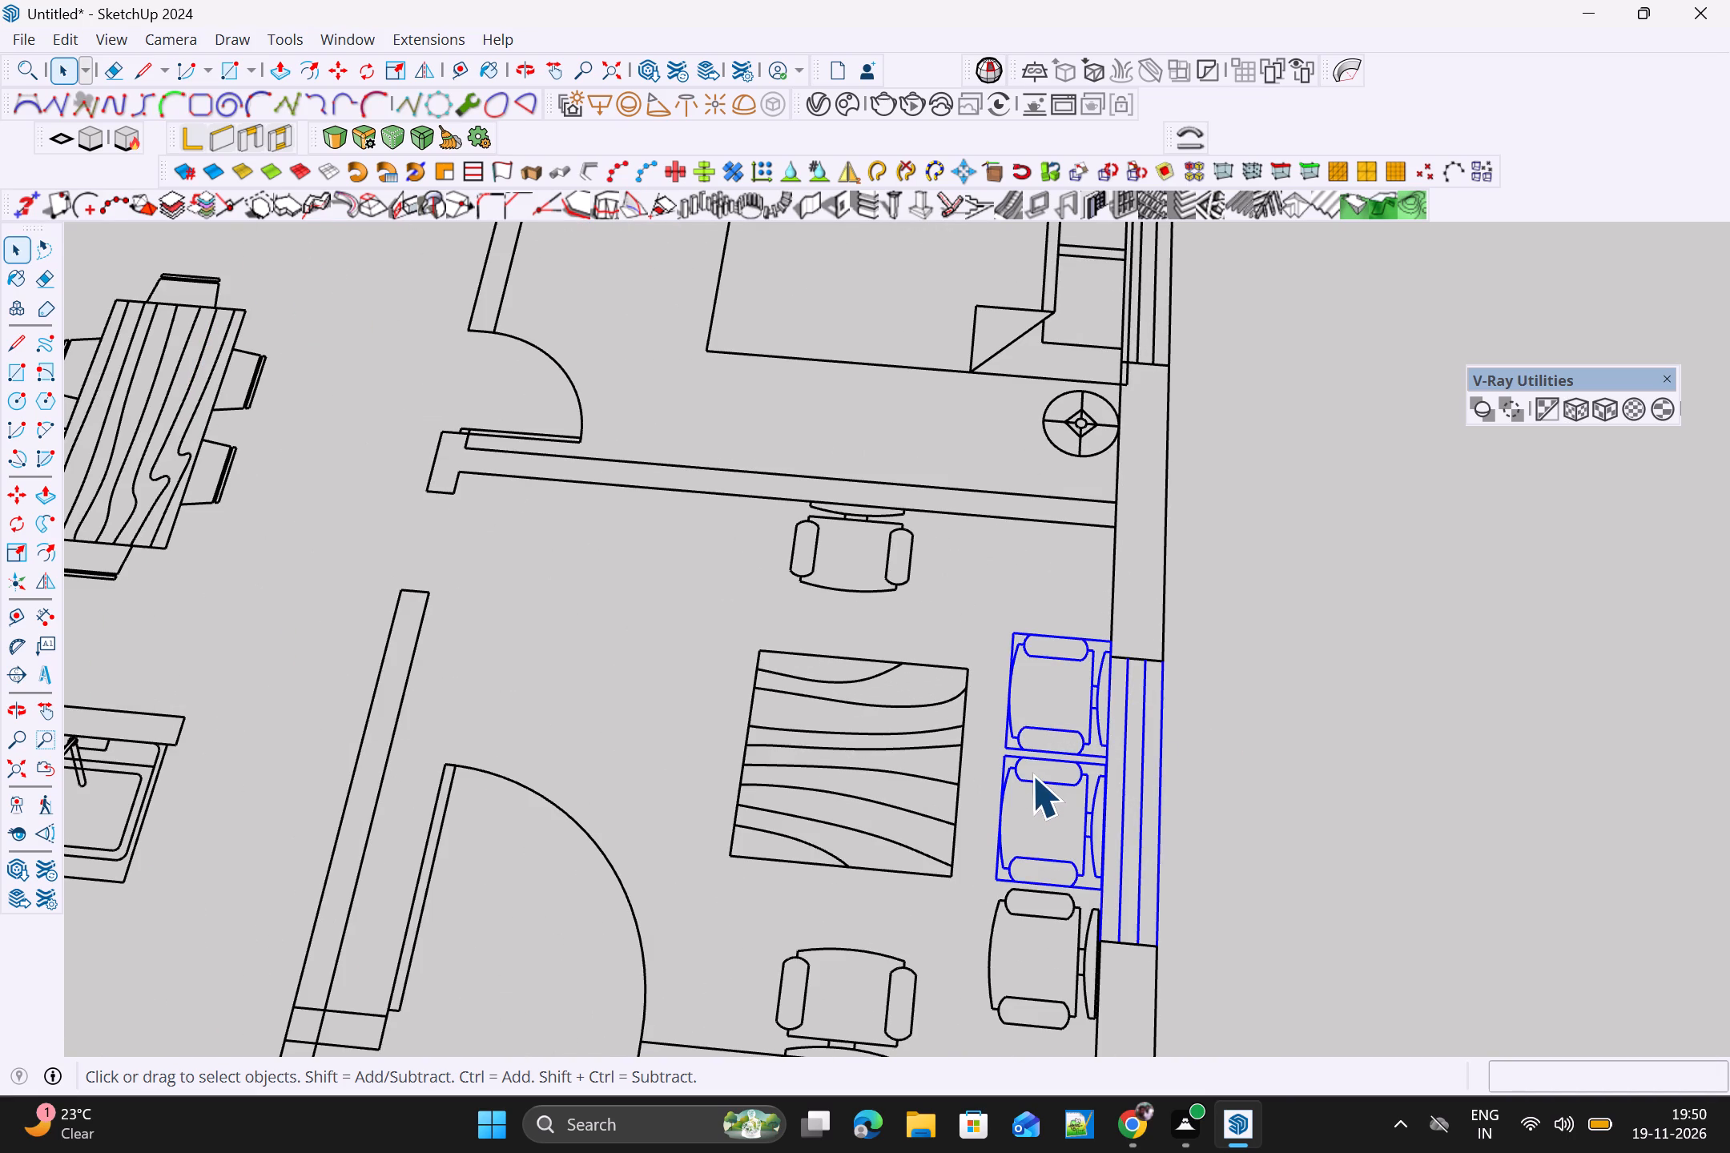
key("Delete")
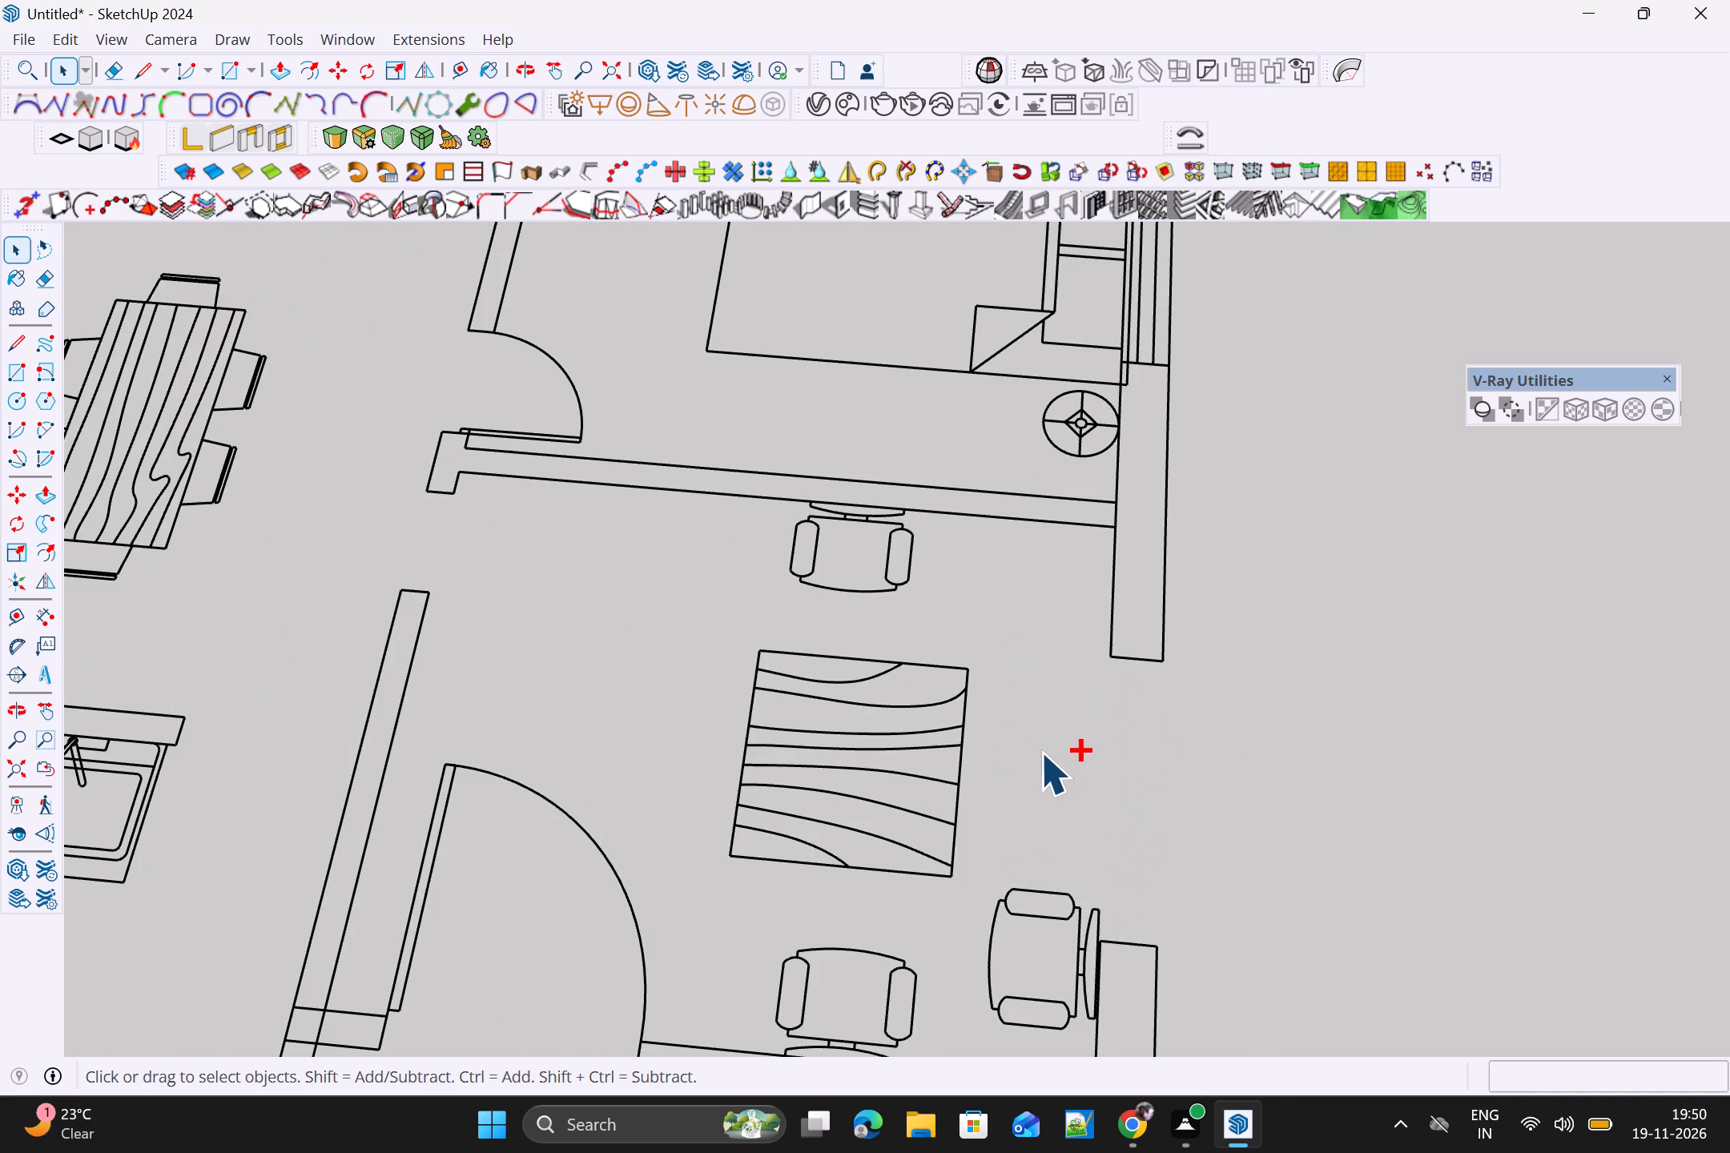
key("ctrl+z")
Delete the living room's wooden coffee table, all five armchairs and the window block behind the row of three.
scroll(1042, 754, "down", 7)
middle_click_drag(1257, 908, 1283, 729)
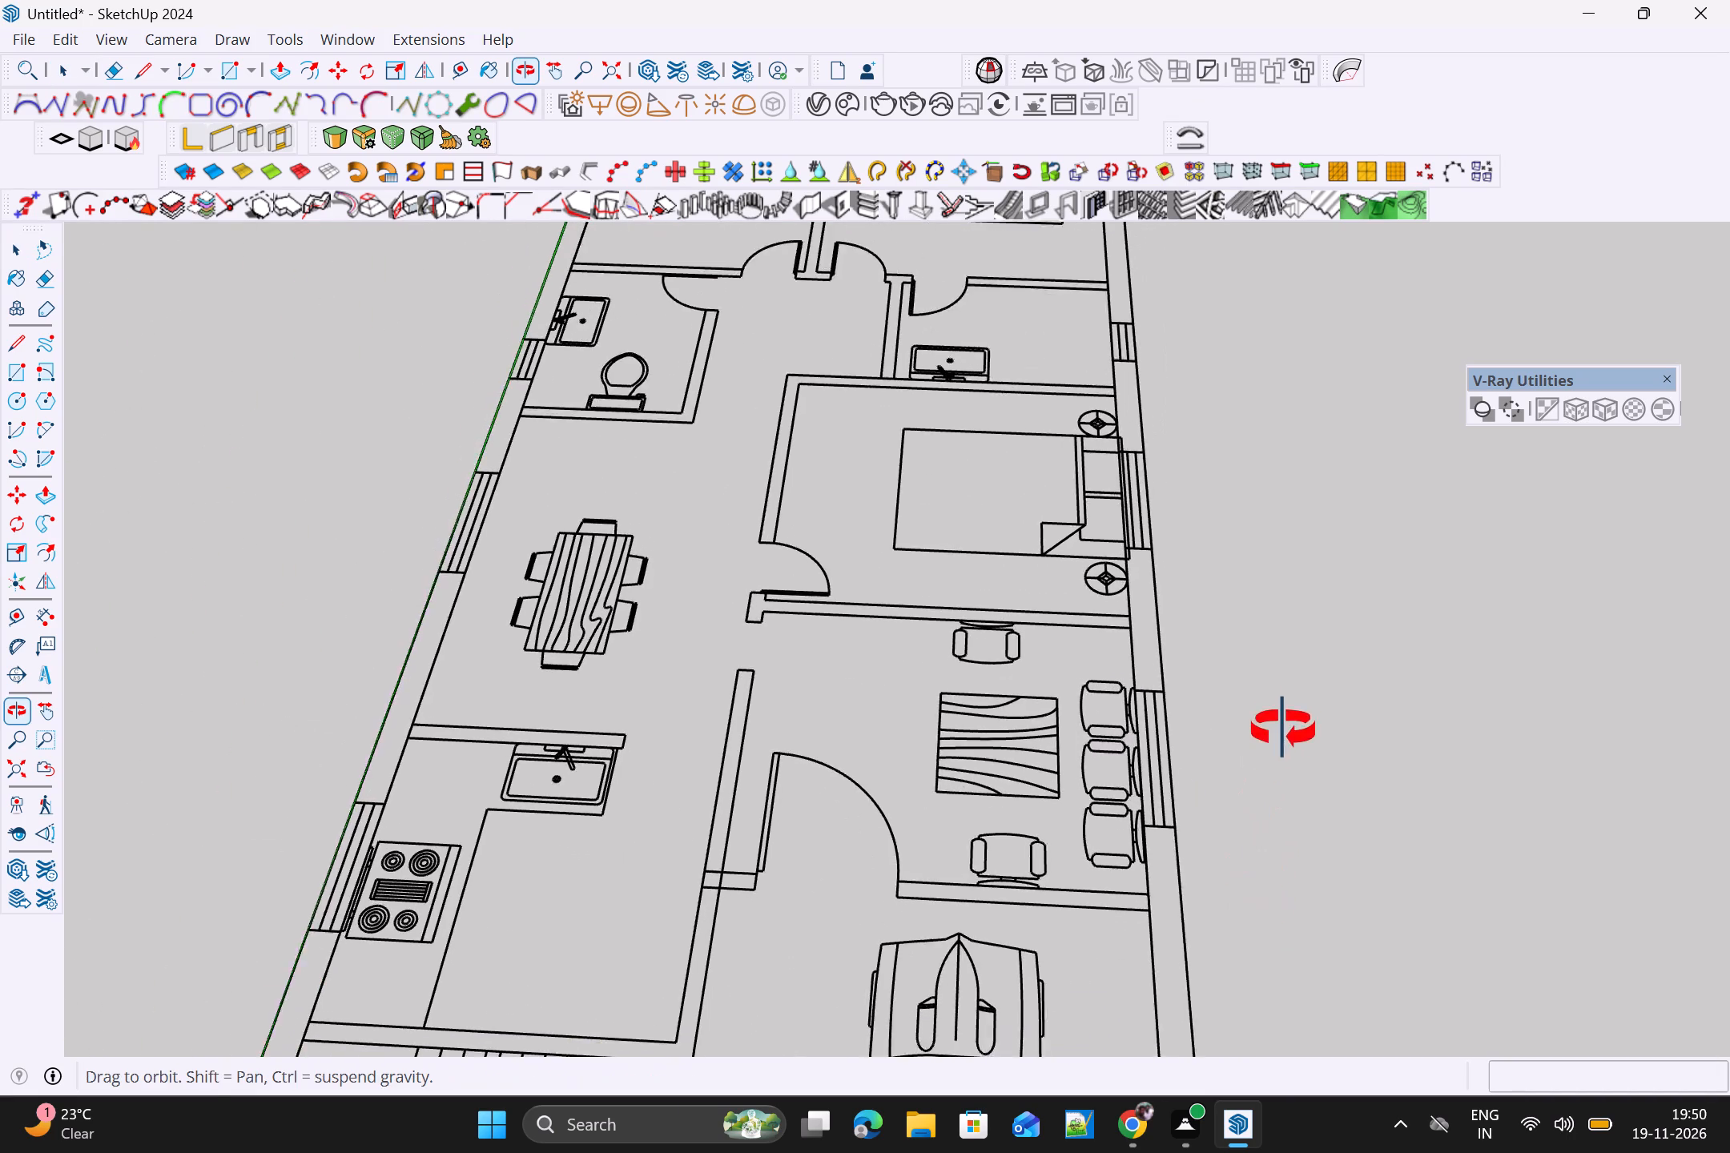
middle_click_drag(1283, 729, 1287, 719)
scroll(1287, 701, "down", 5)
left_click_drag(1274, 701, 1277, 701)
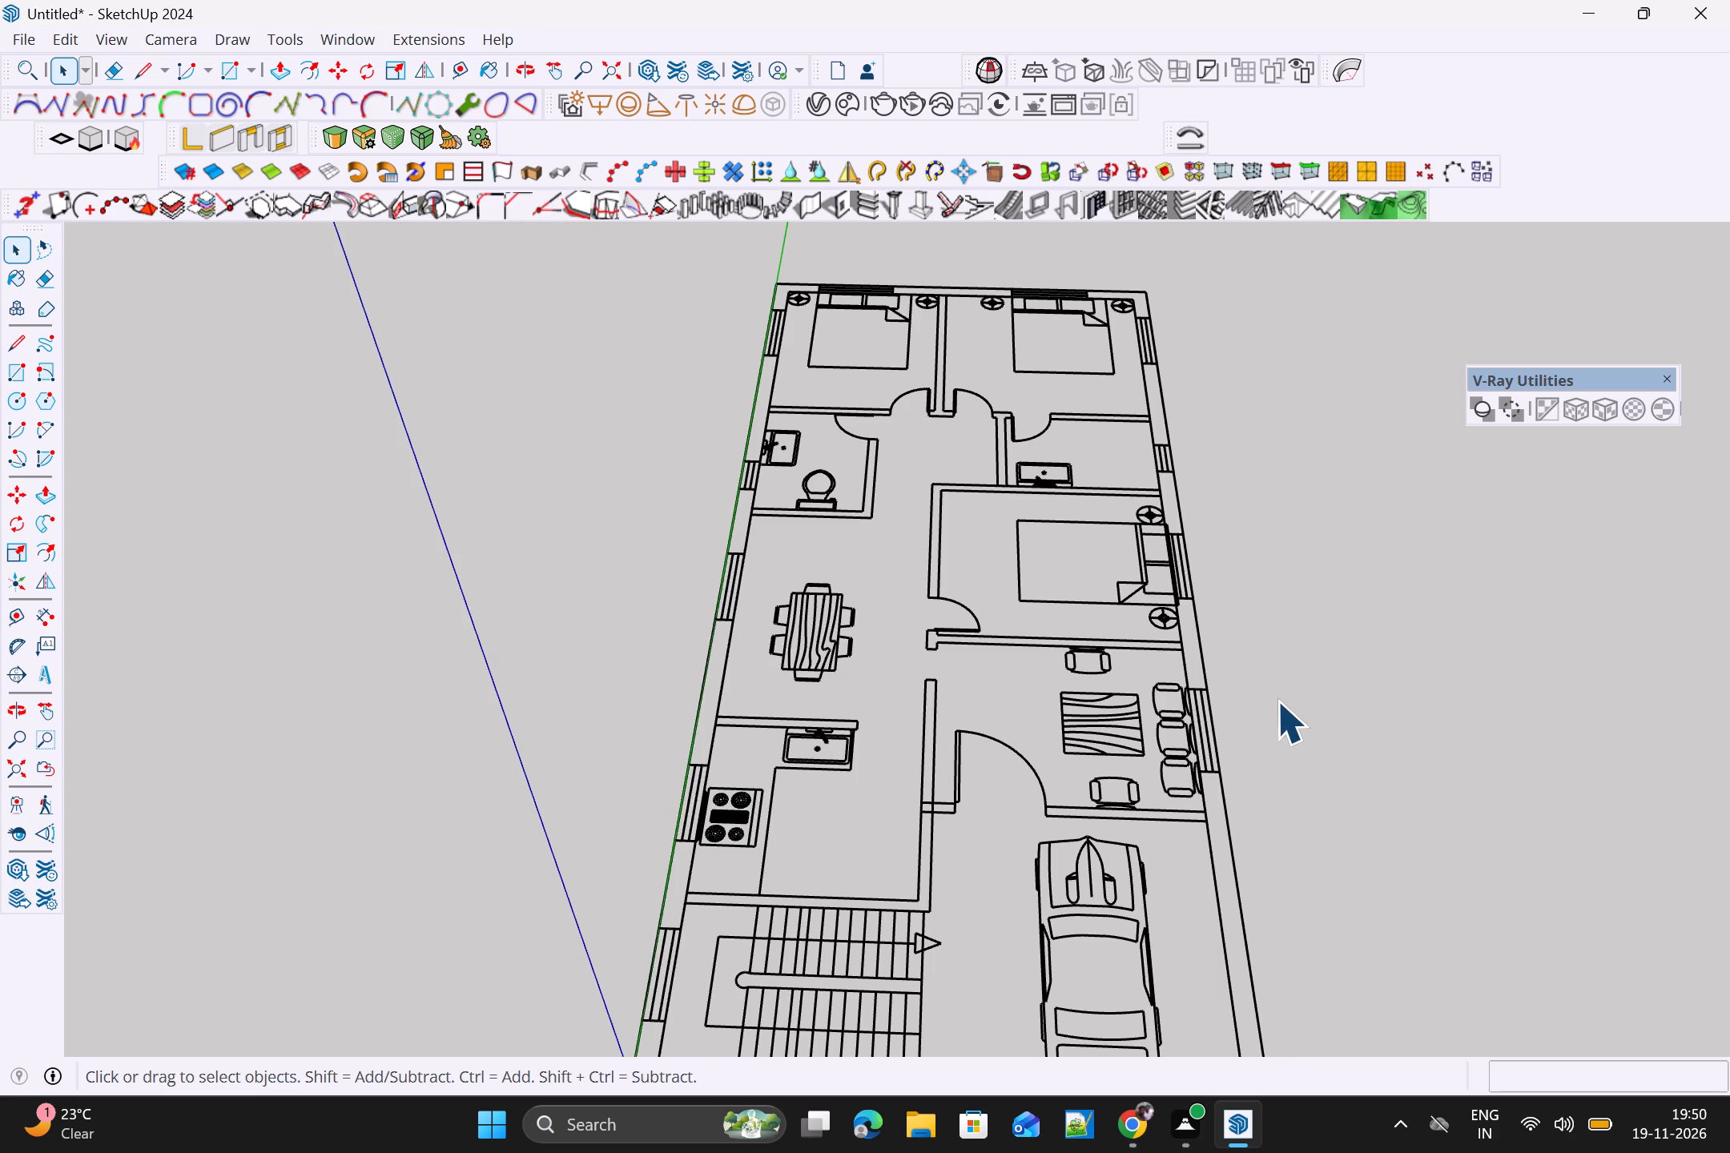
left_click_drag(1277, 701, 1058, 749)
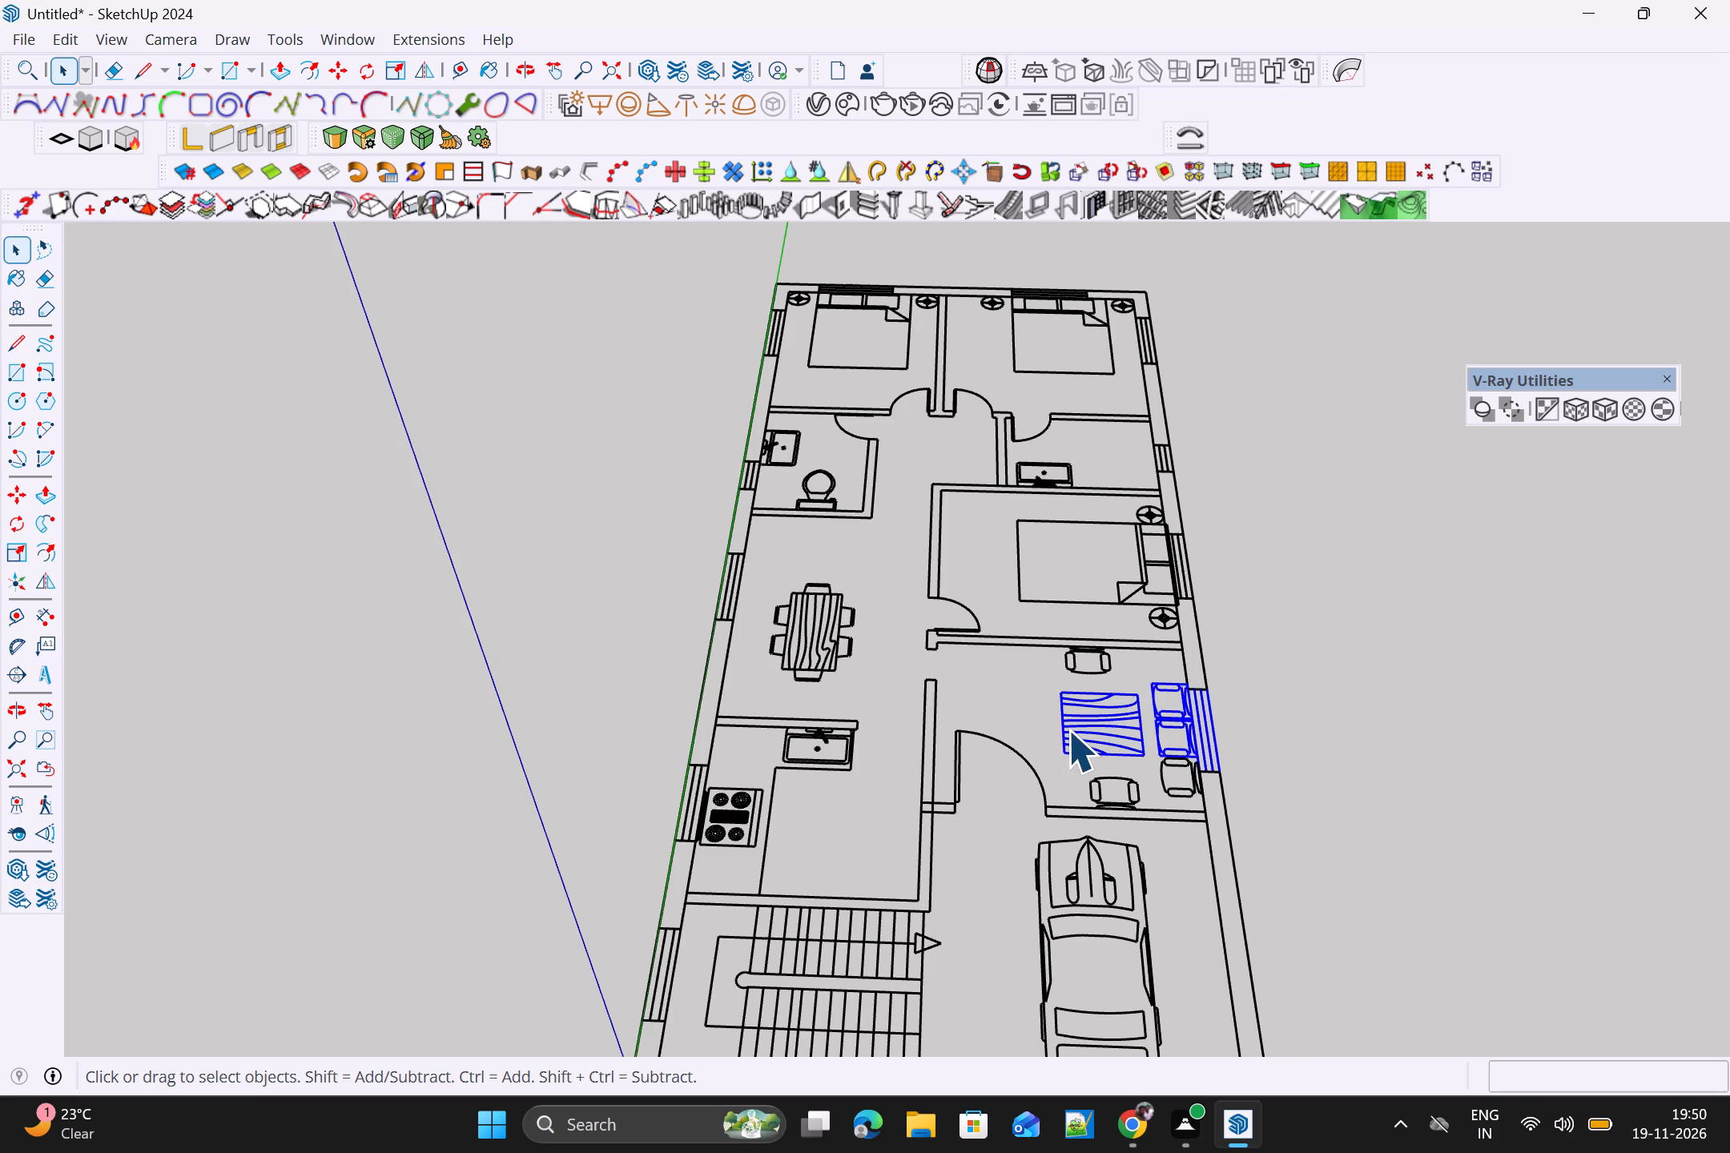
key("Delete")
left_click_drag(1074, 736, 1183, 789)
left_click_drag(1184, 785, 1081, 805)
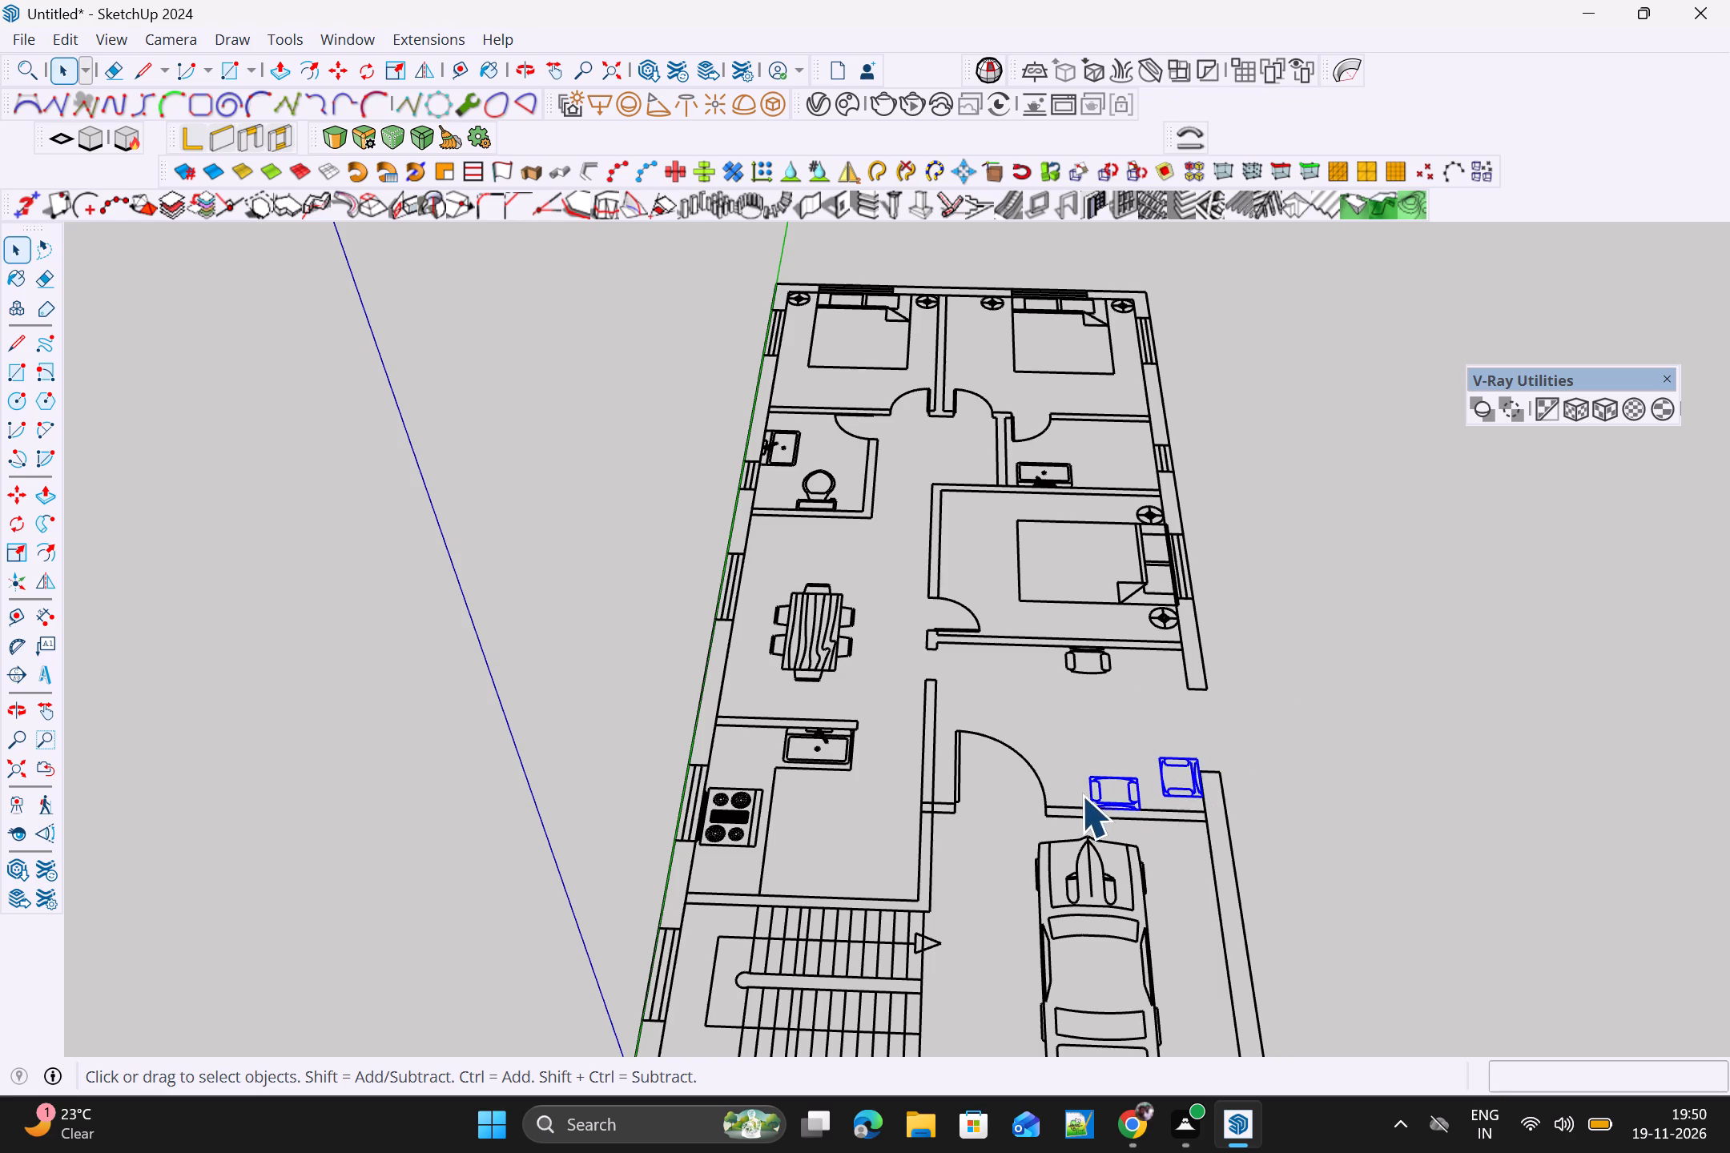
key("Delete")
left_click_drag(1127, 665, 1047, 681)
key("Delete")
Delete the bed and the window block behind its headboard in the bedroom next to the living room.
scroll(1187, 613, "up", 3)
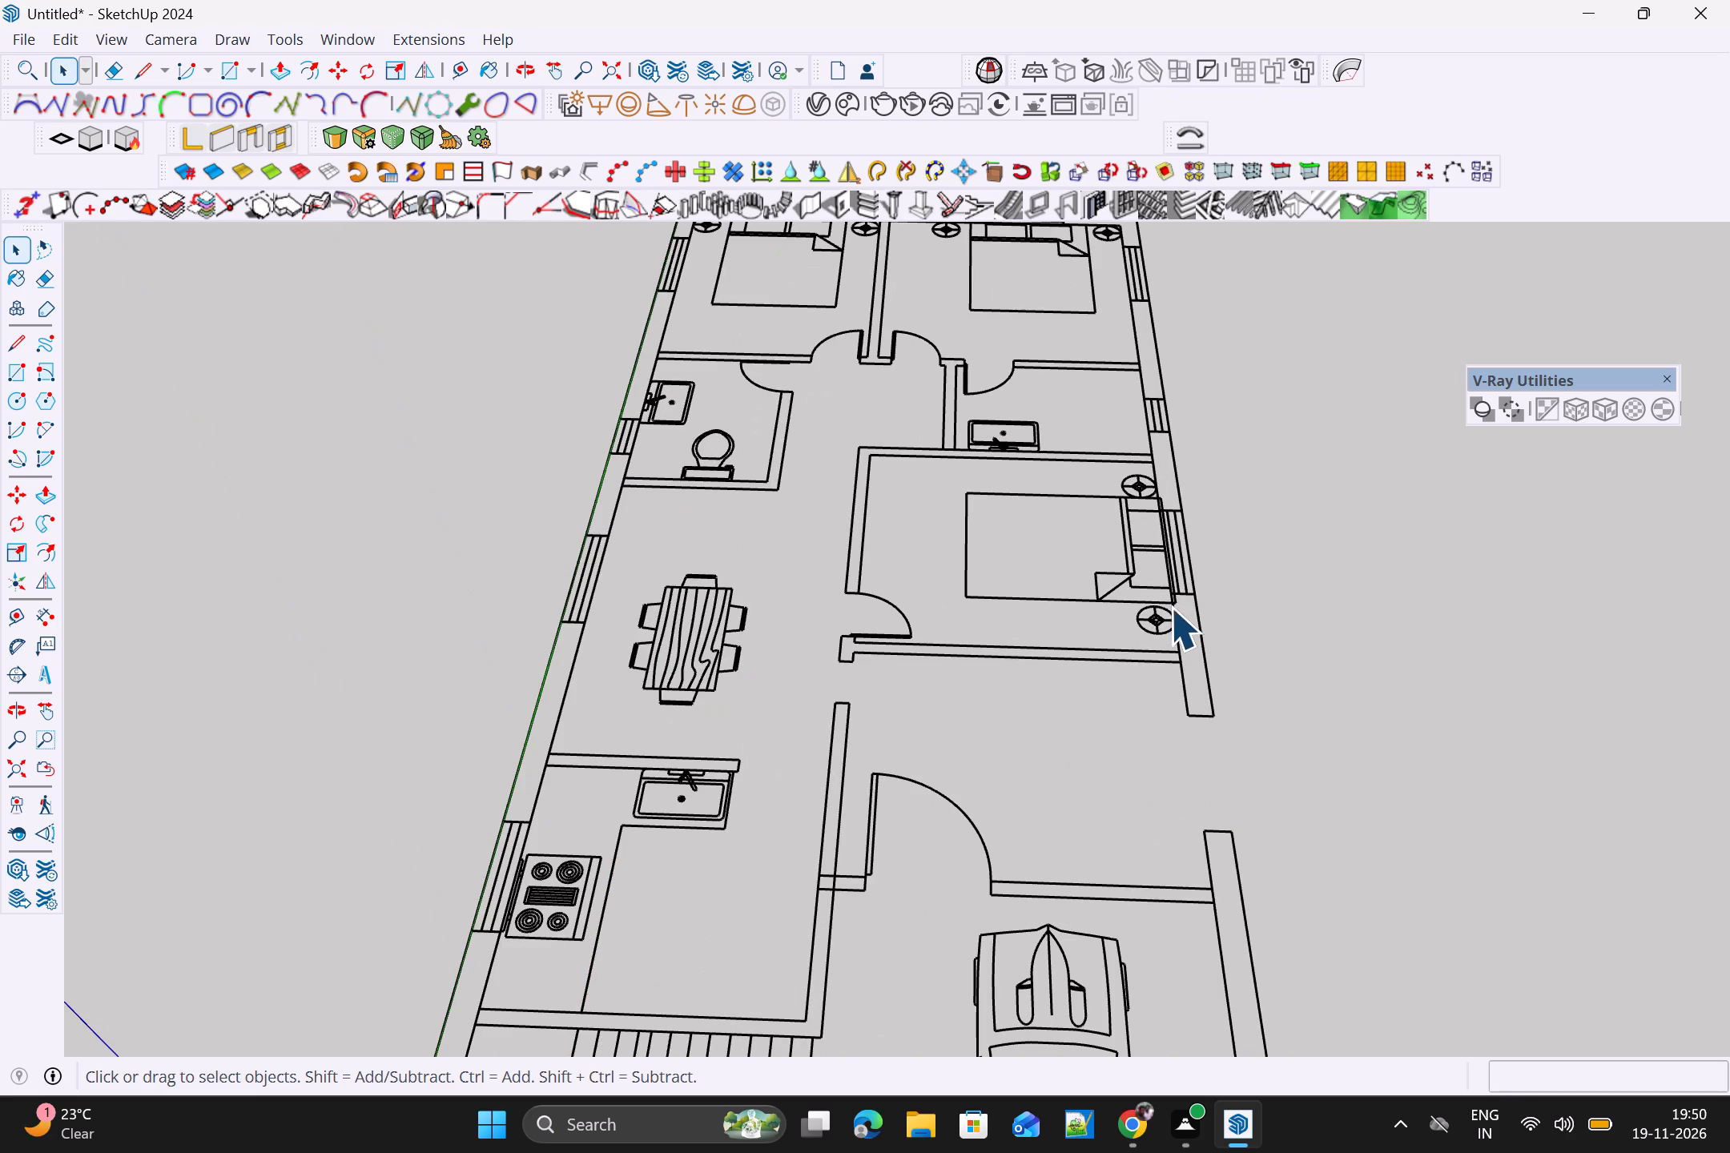
left_click_drag(1223, 512, 1005, 560)
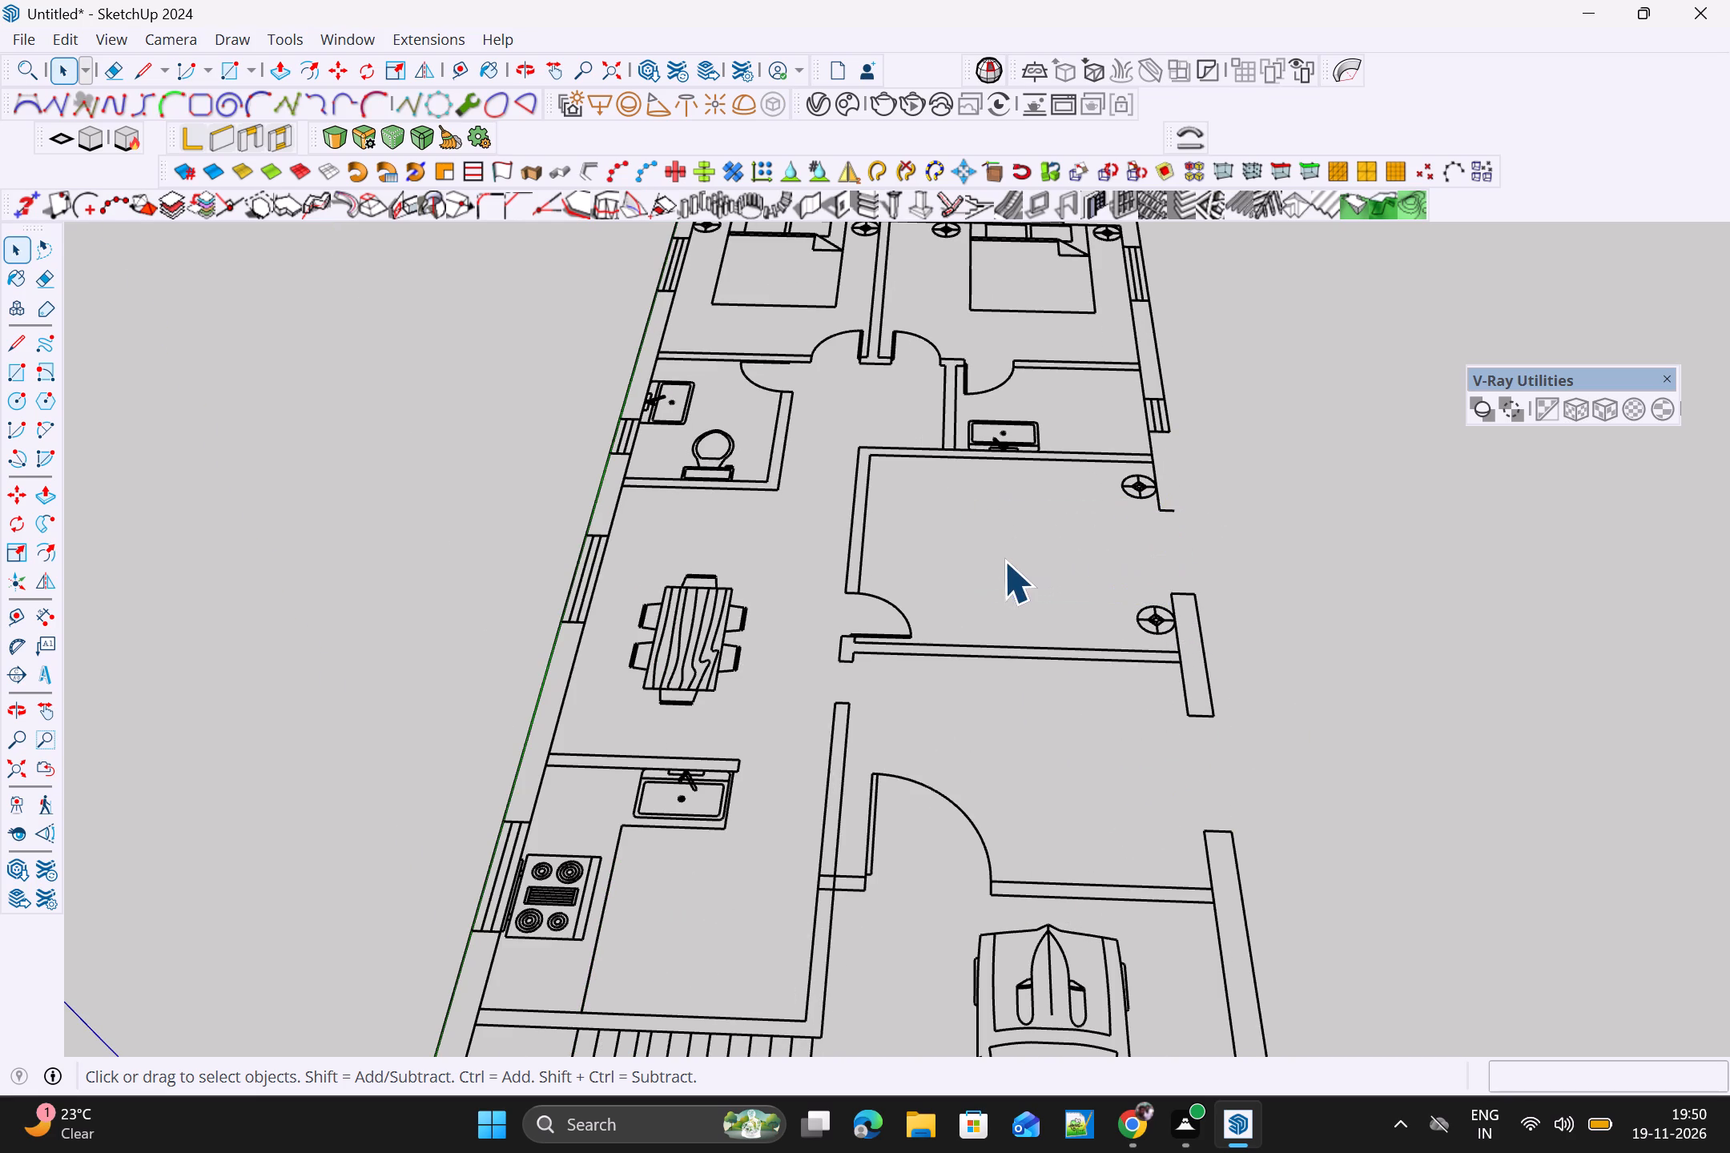
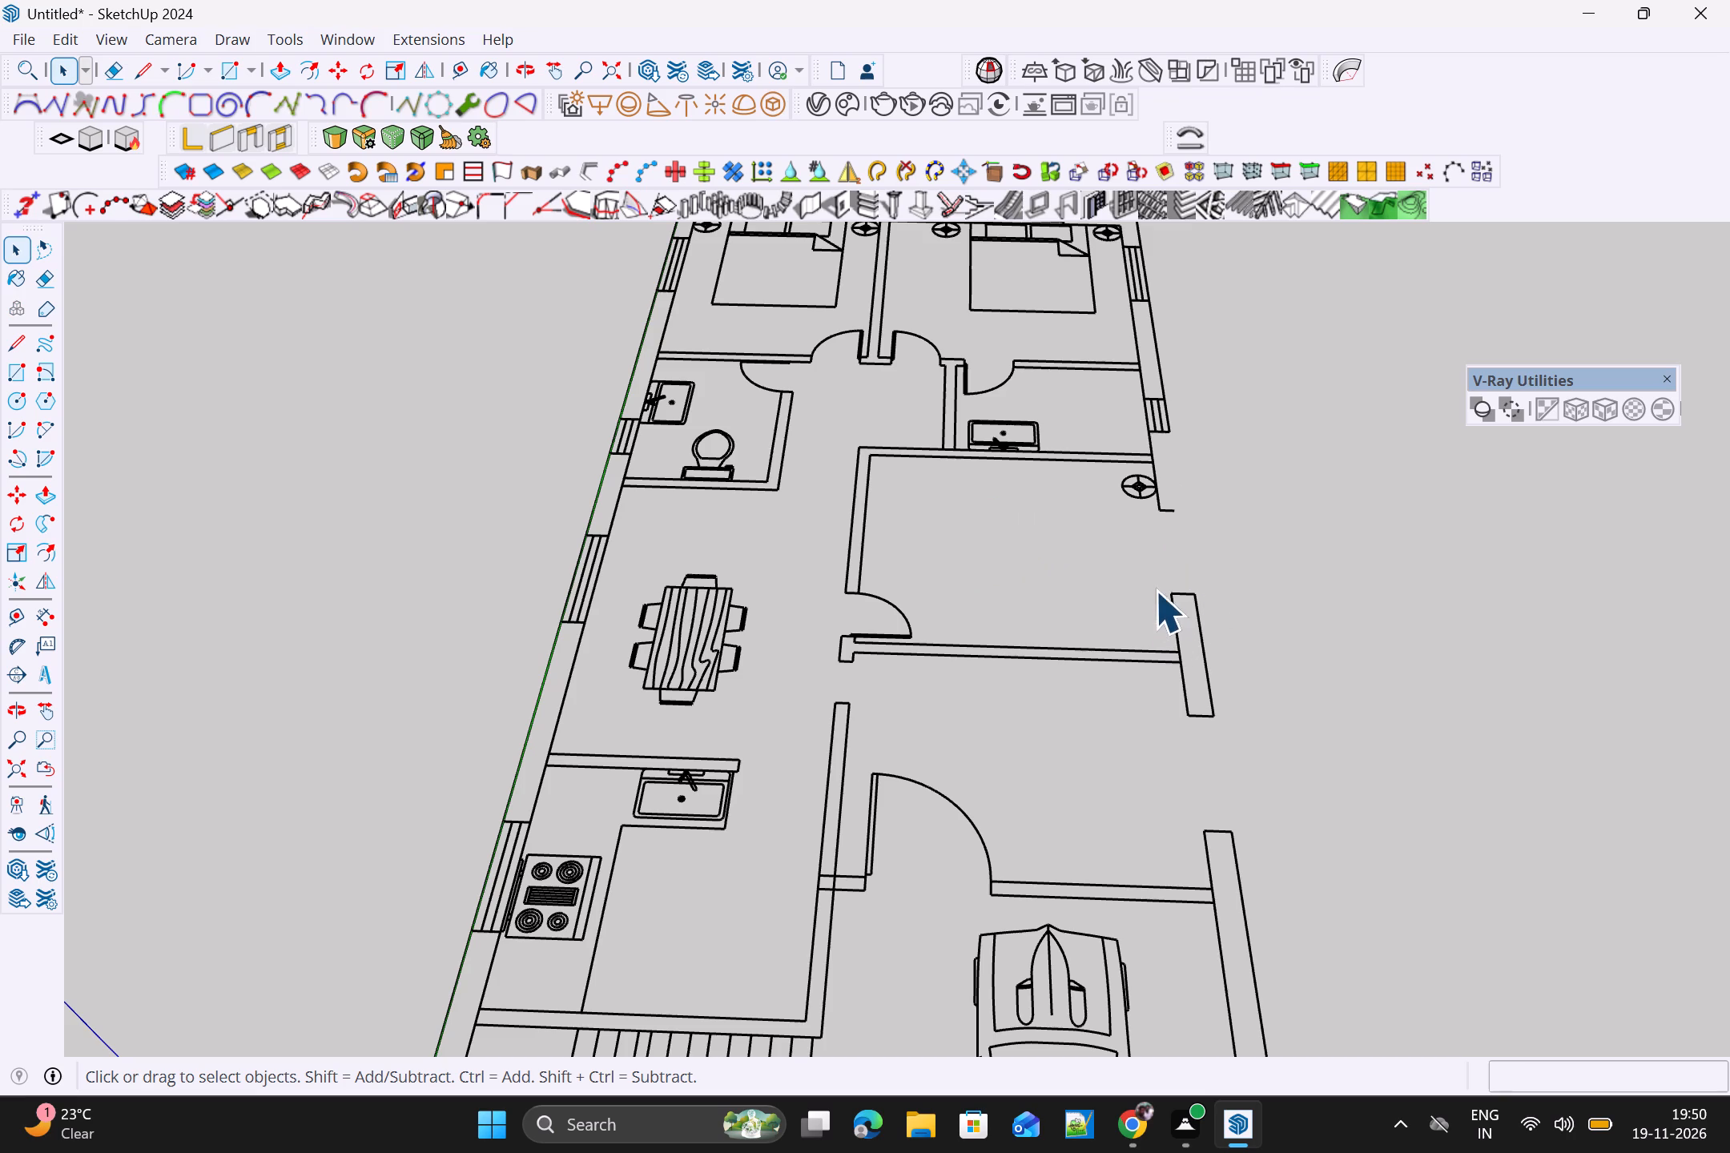
Delete the remaining round lamp symbol from the emptied bedroom and the washbasin from the small bathroom behind its wall.
left_click(1136, 497)
key("Delete")
left_click(1042, 439)
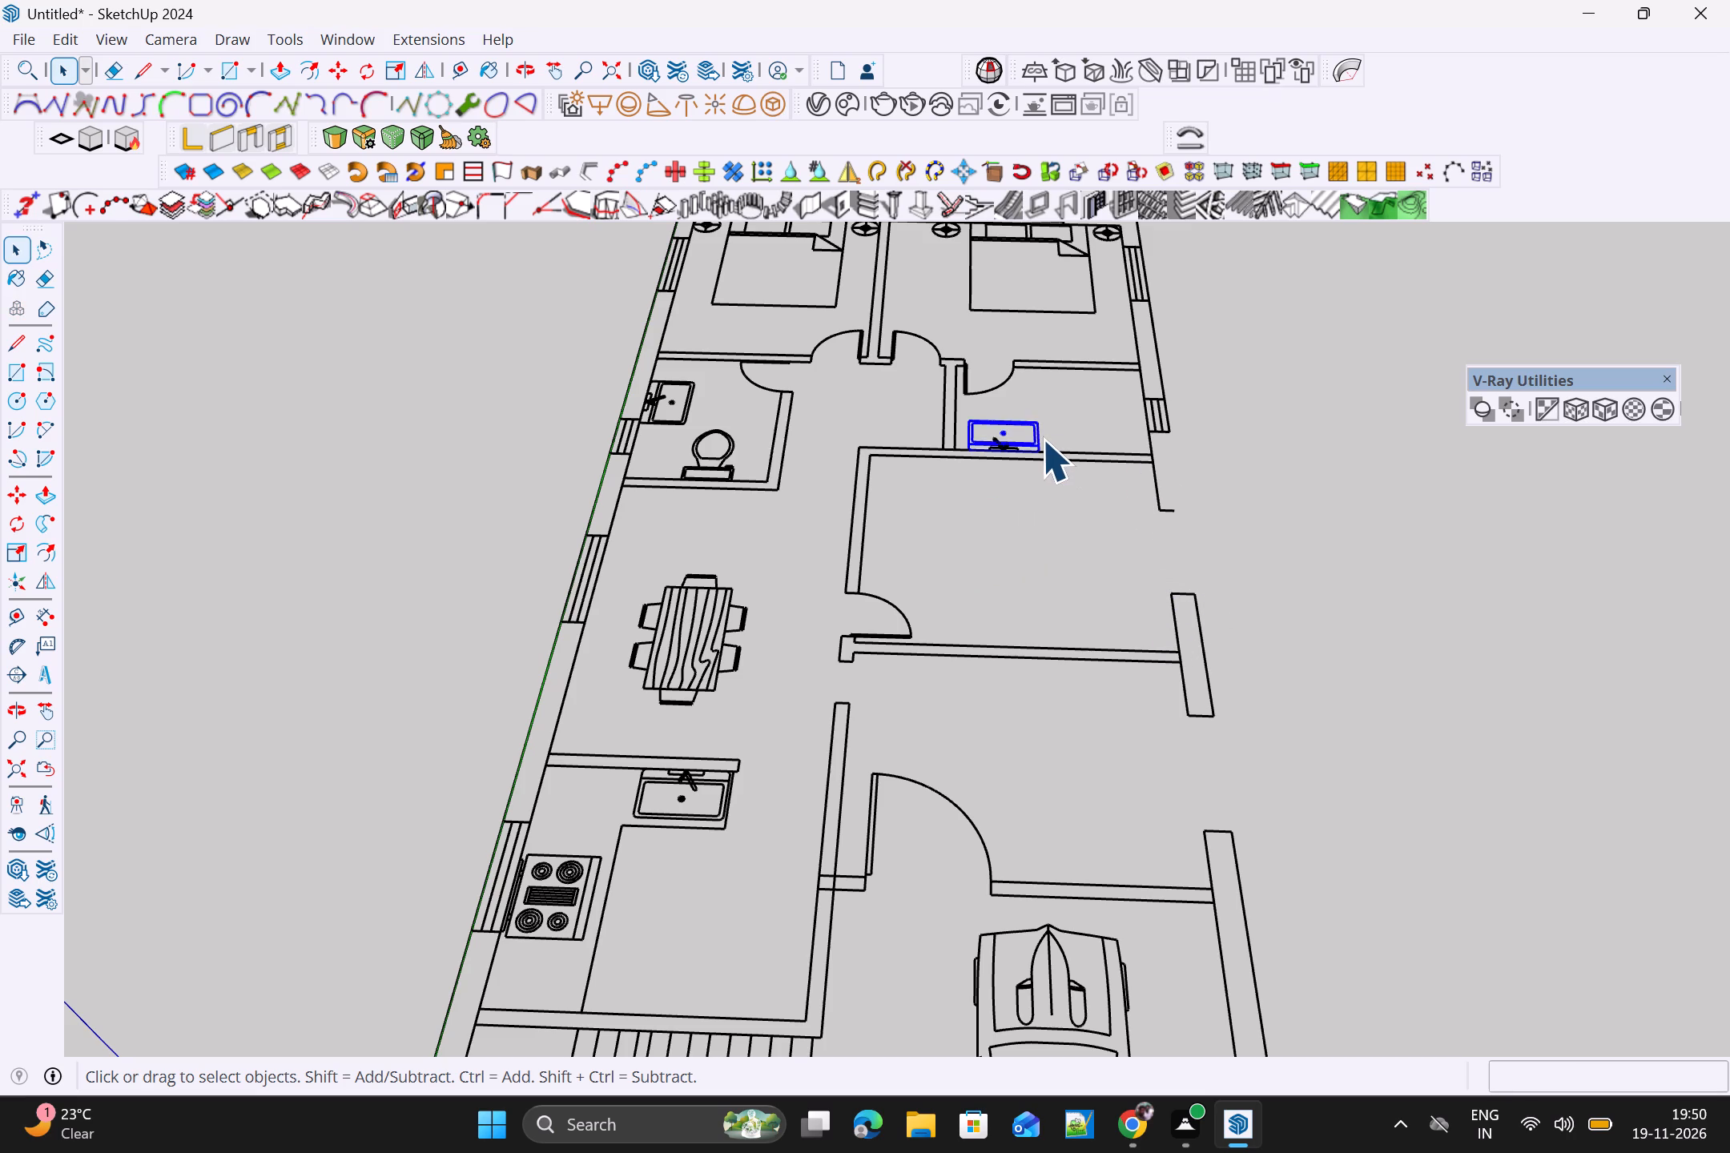
key("Delete")
Select the bed in the bedroom adjoining the small bathroom whose washbasin was deleted.
left_click(1052, 284)
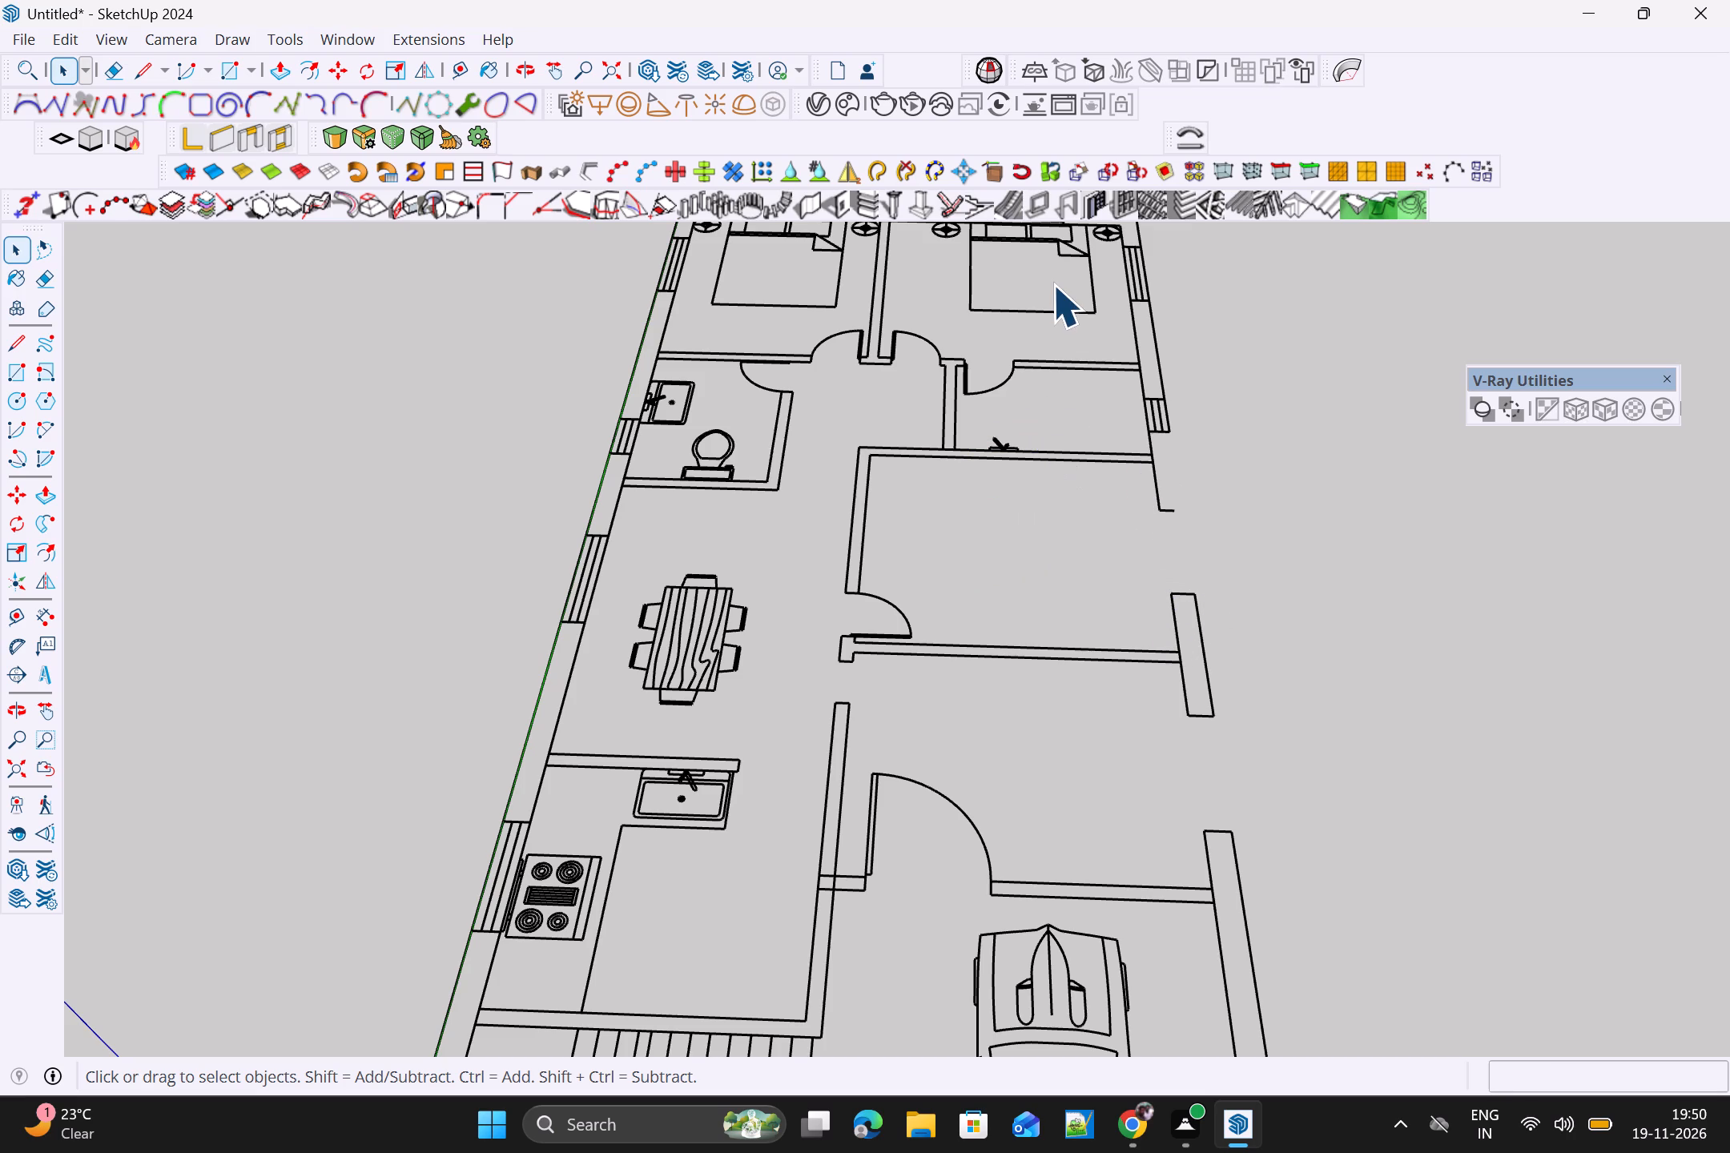
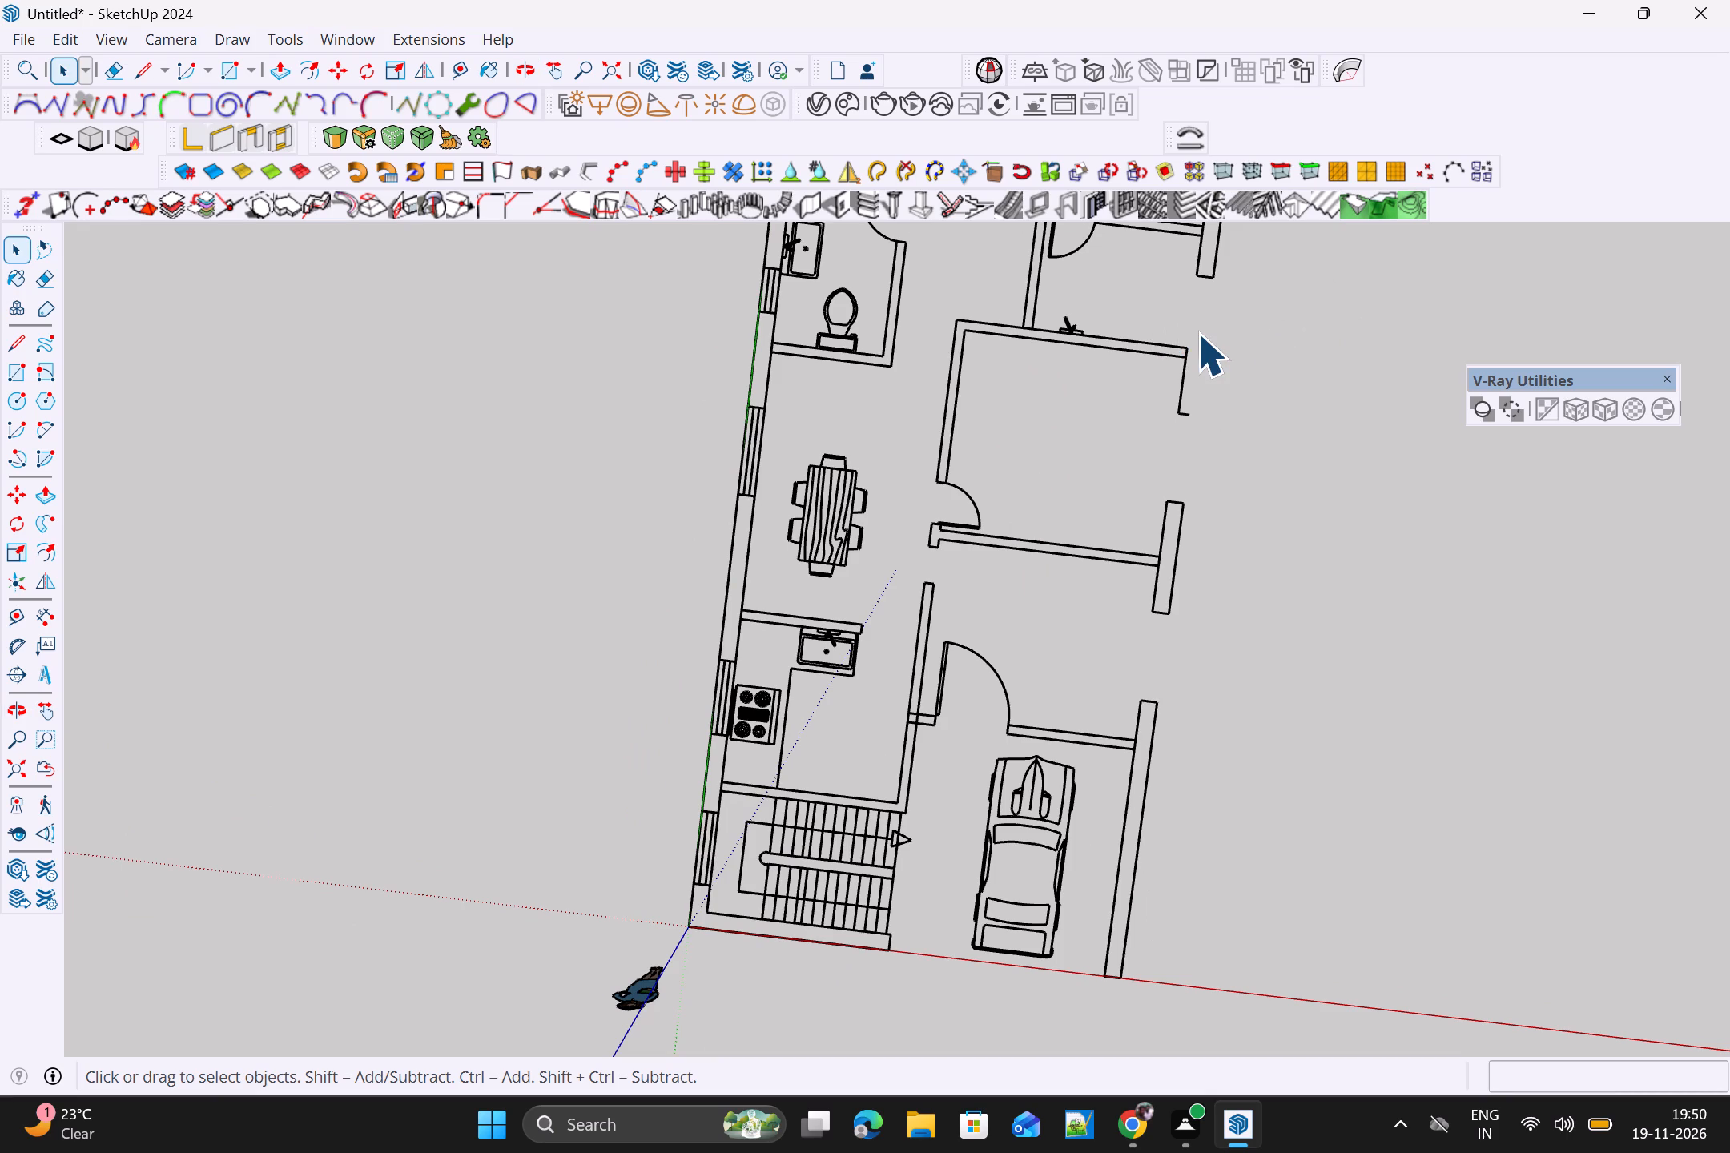
Delete the toilet, the washbasin and its leftover tap symbol from the bathroom next to the dining area.
middle_click_drag(1191, 343, 1198, 549, "shift")
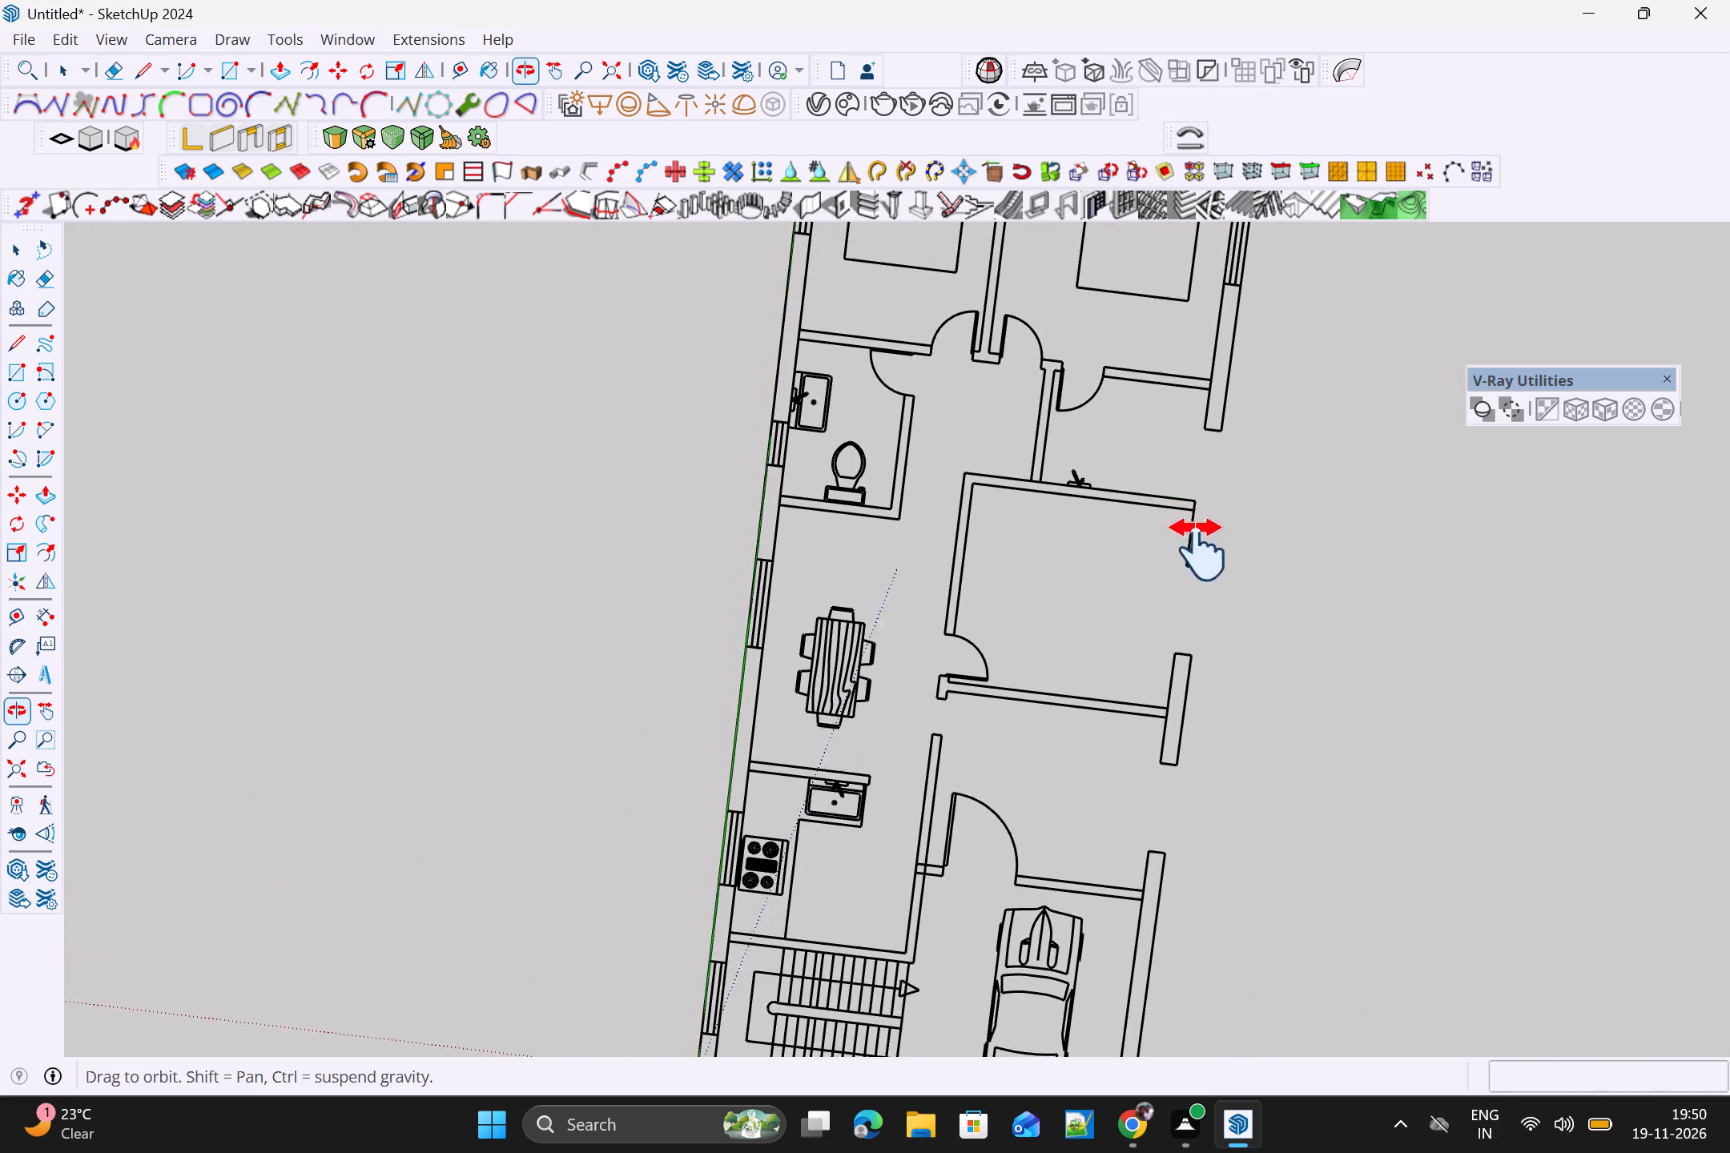
middle_click_drag(1198, 549, 1195, 576, "shift")
left_click(831, 548)
key("Delete")
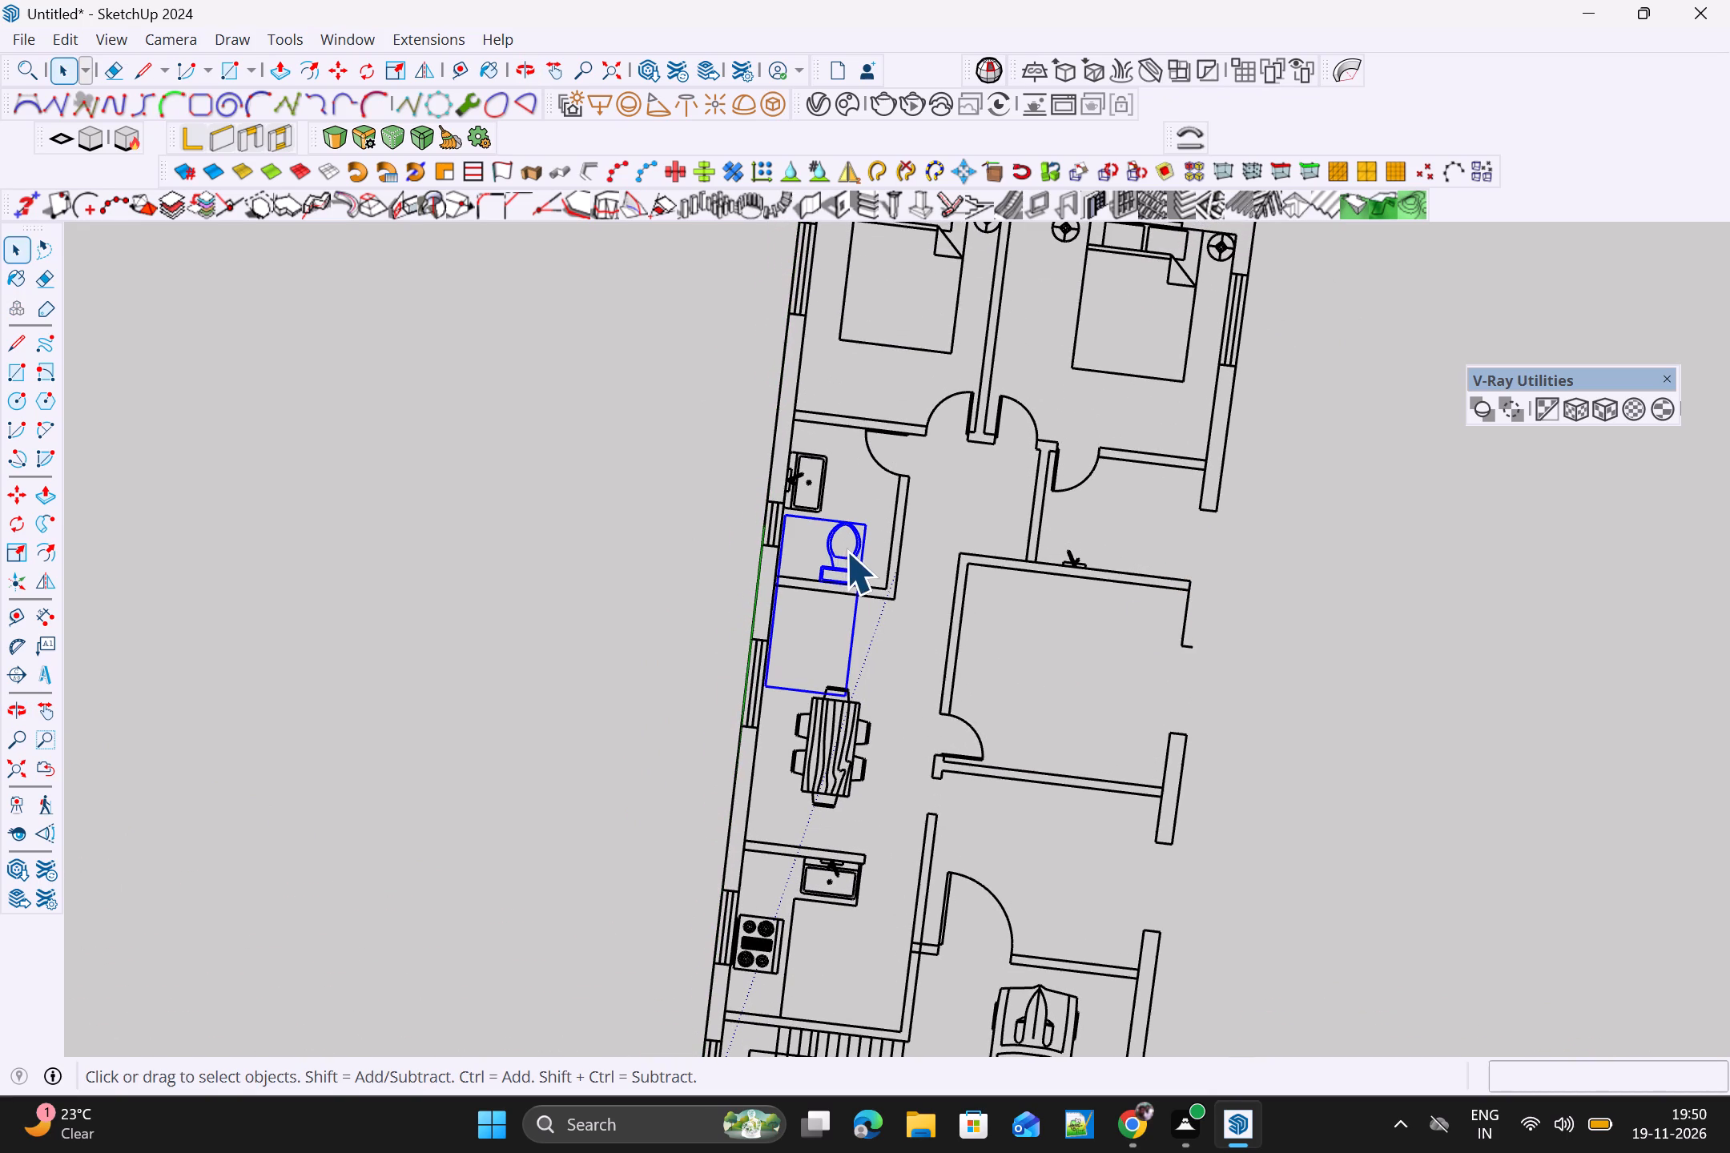
left_click(804, 488)
key("Delete")
left_click(793, 475)
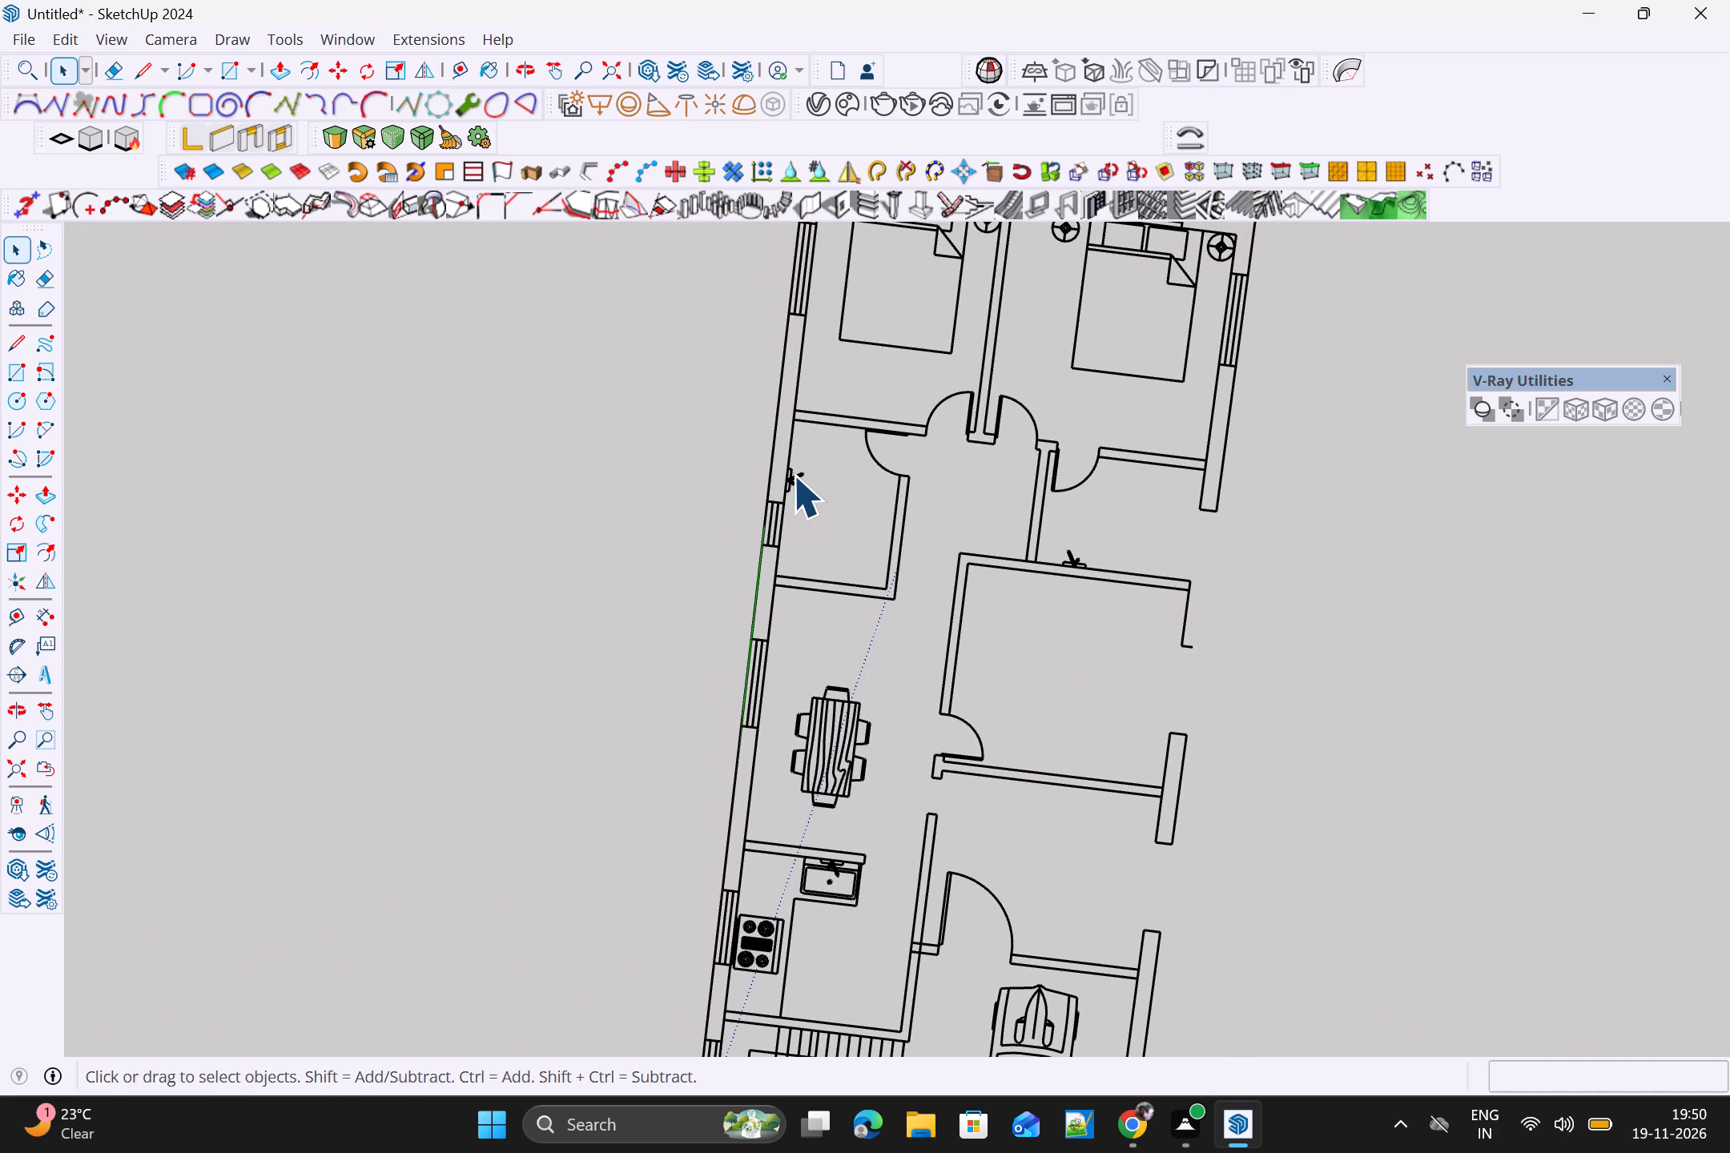
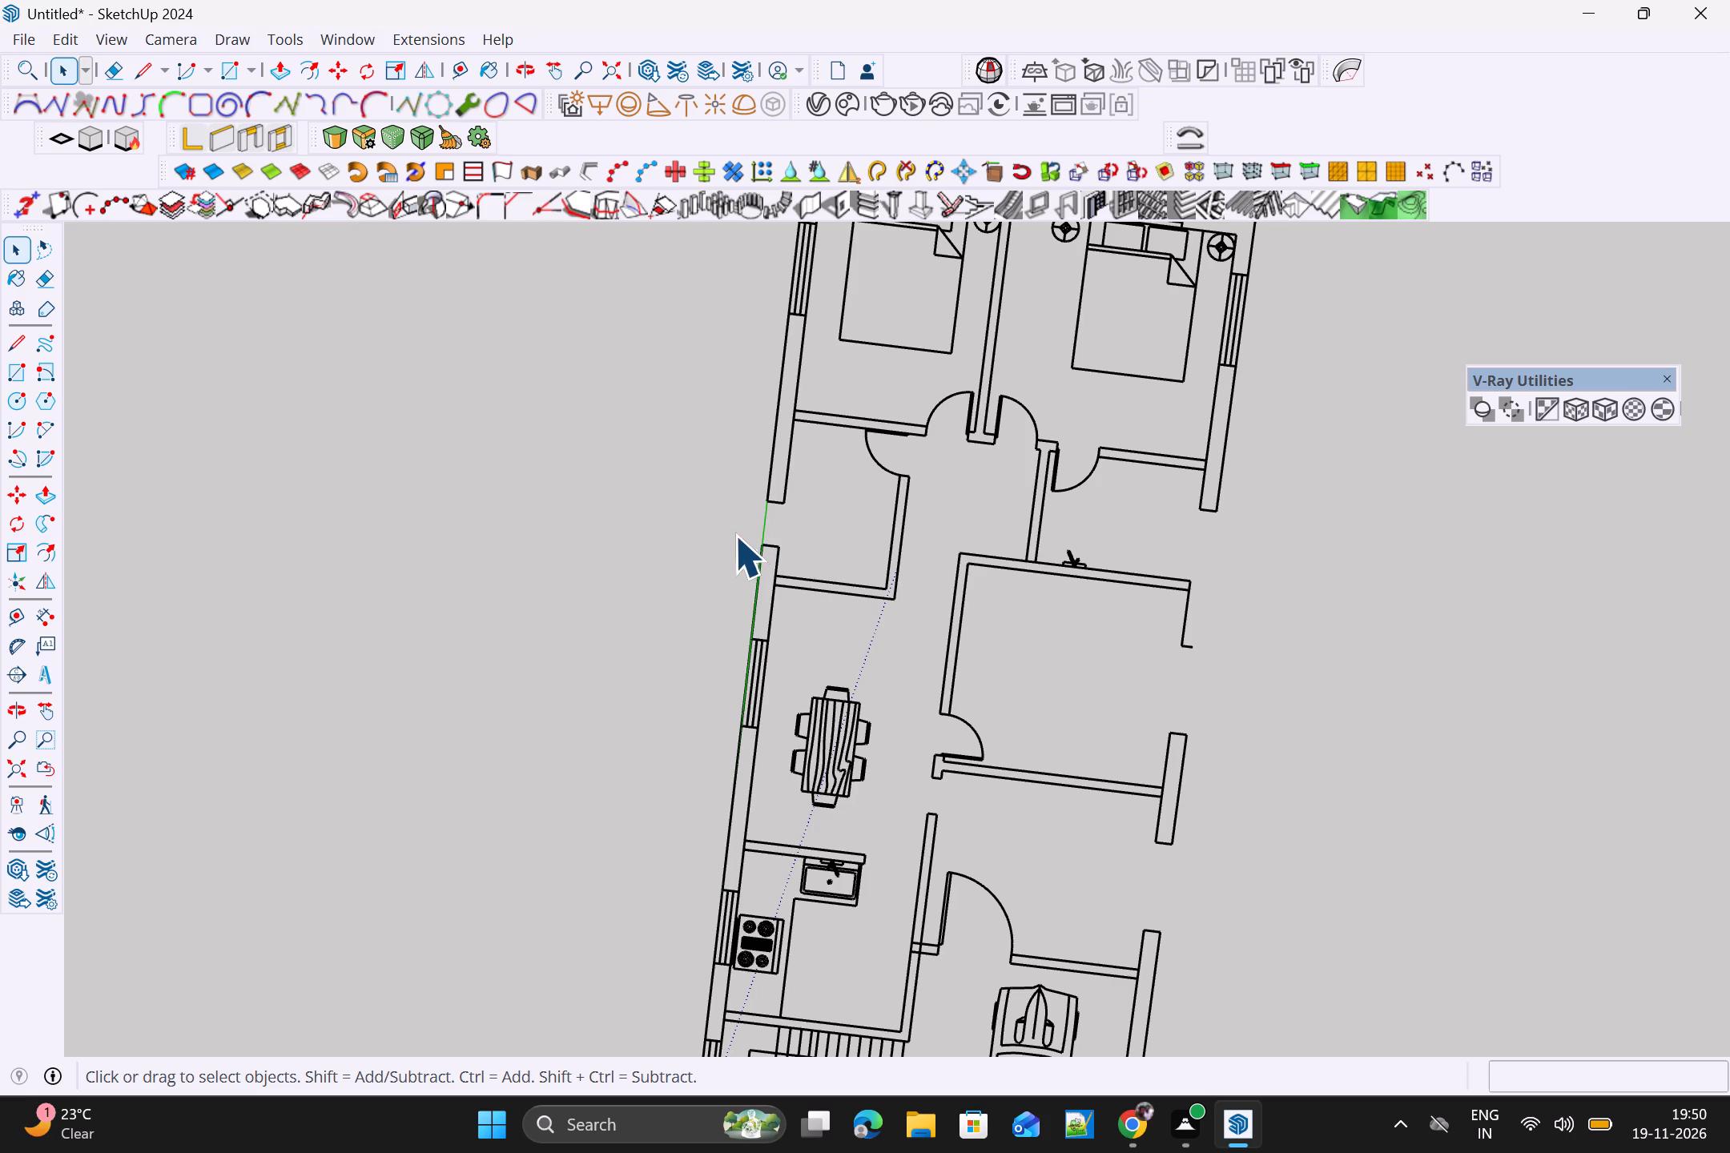
Delete the window in the dining area's outer wall and the dining table with its chairs.
left_click_drag(807, 685, 645, 674)
key("Delete")
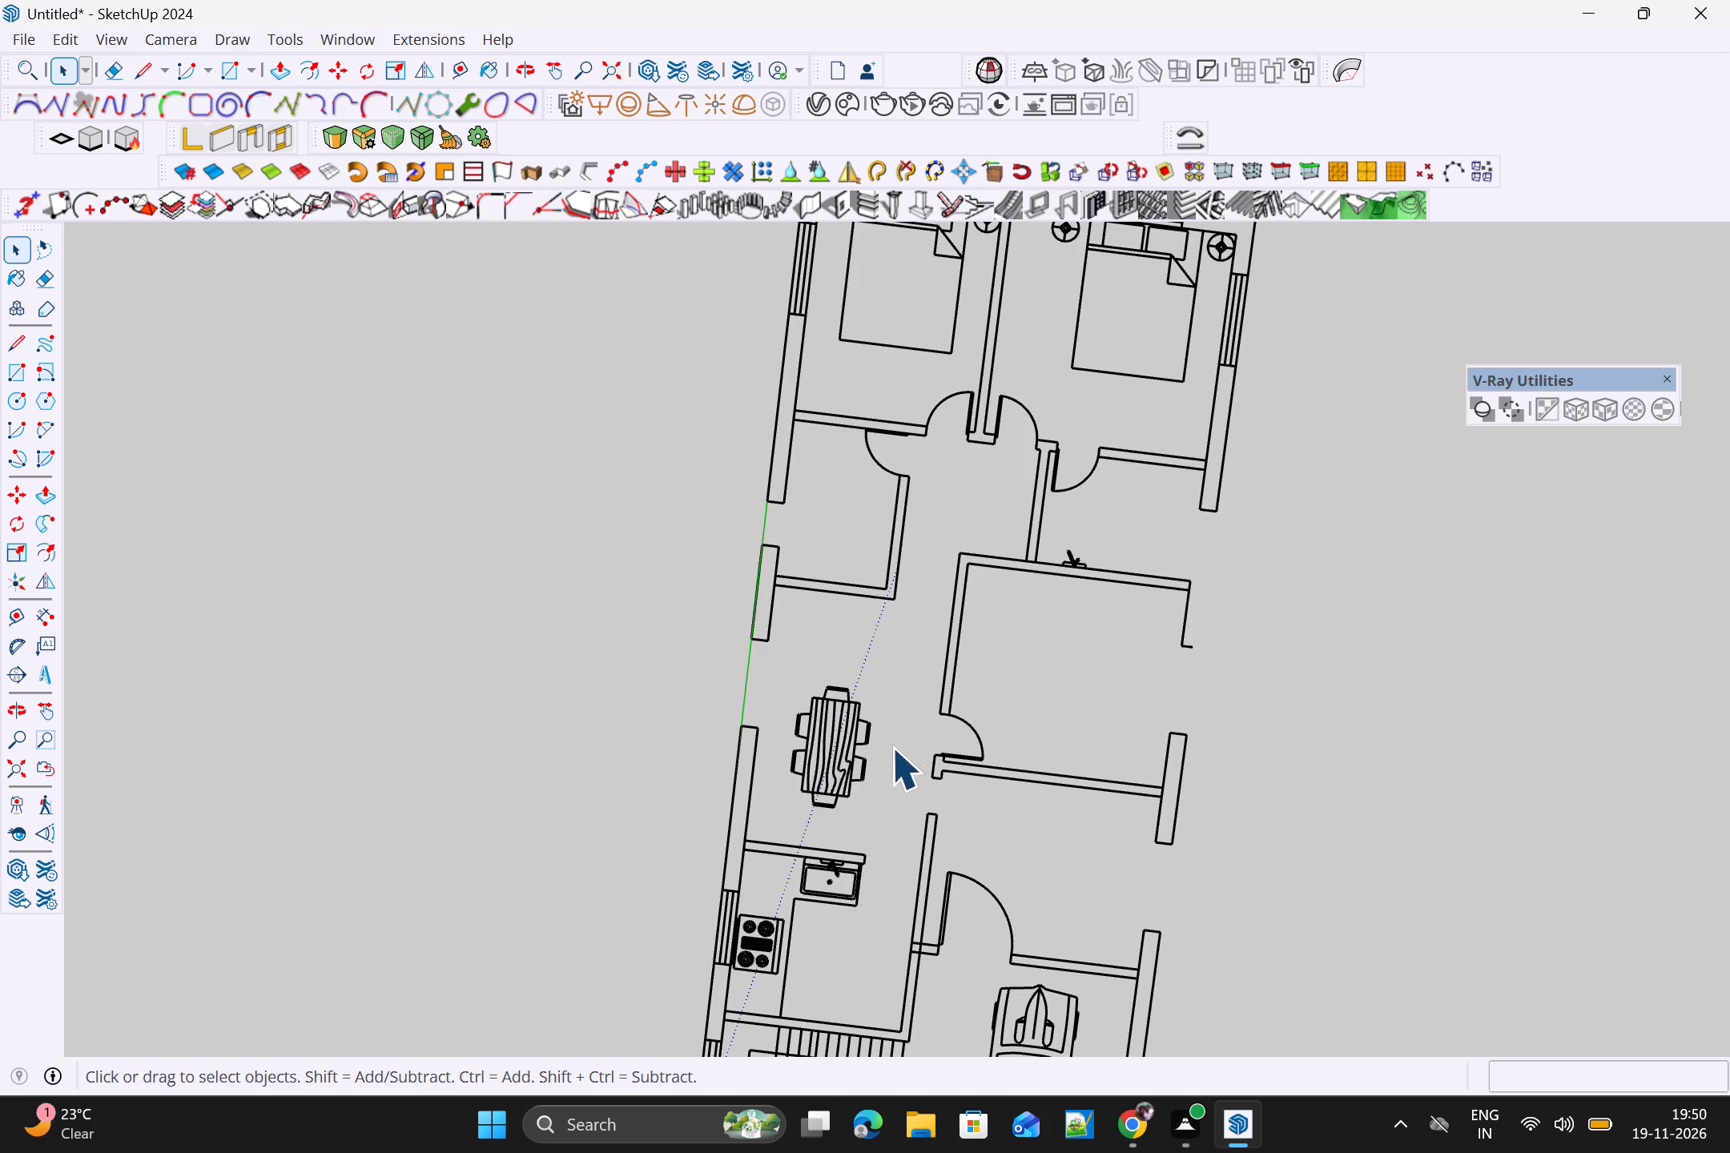
left_click_drag(891, 747, 766, 737)
key("Delete")
Delete the kitchen sink together with the counter edge lines next to it.
left_click_drag(850, 886, 761, 905)
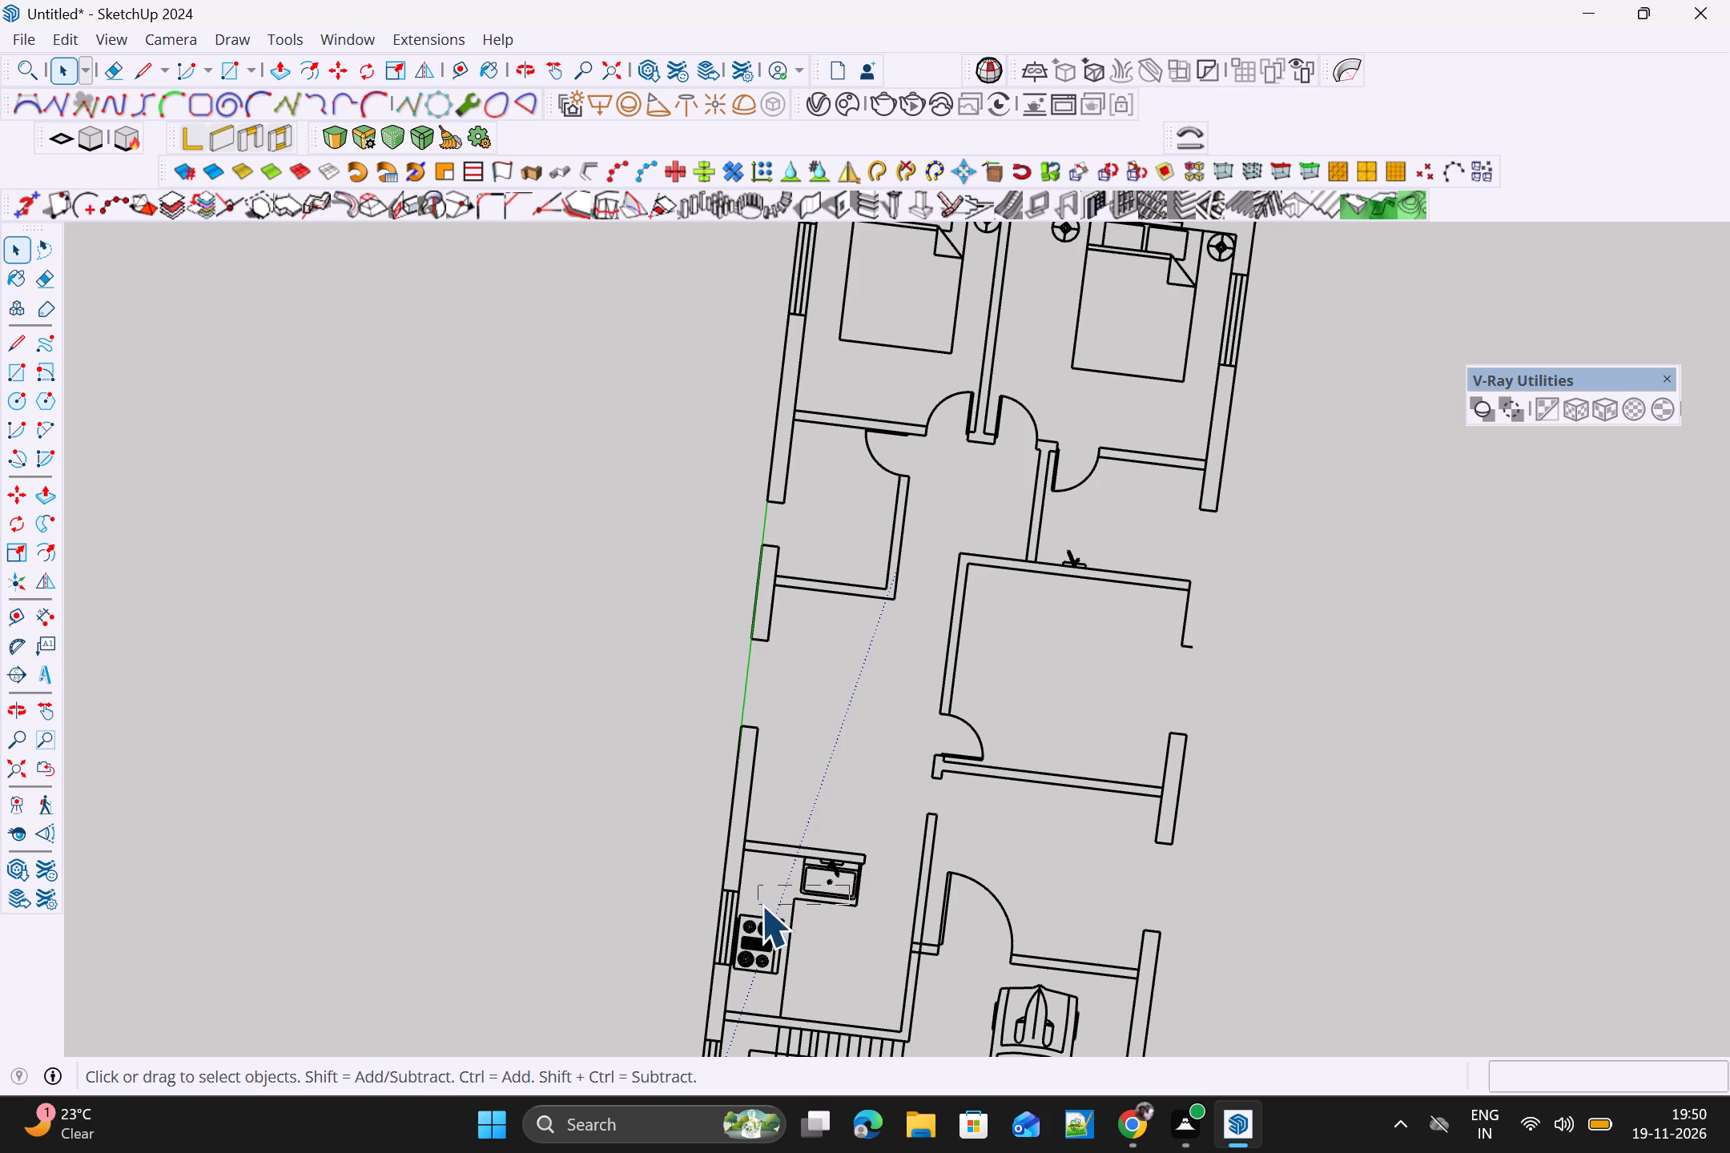
left_click_drag(761, 905, 758, 905)
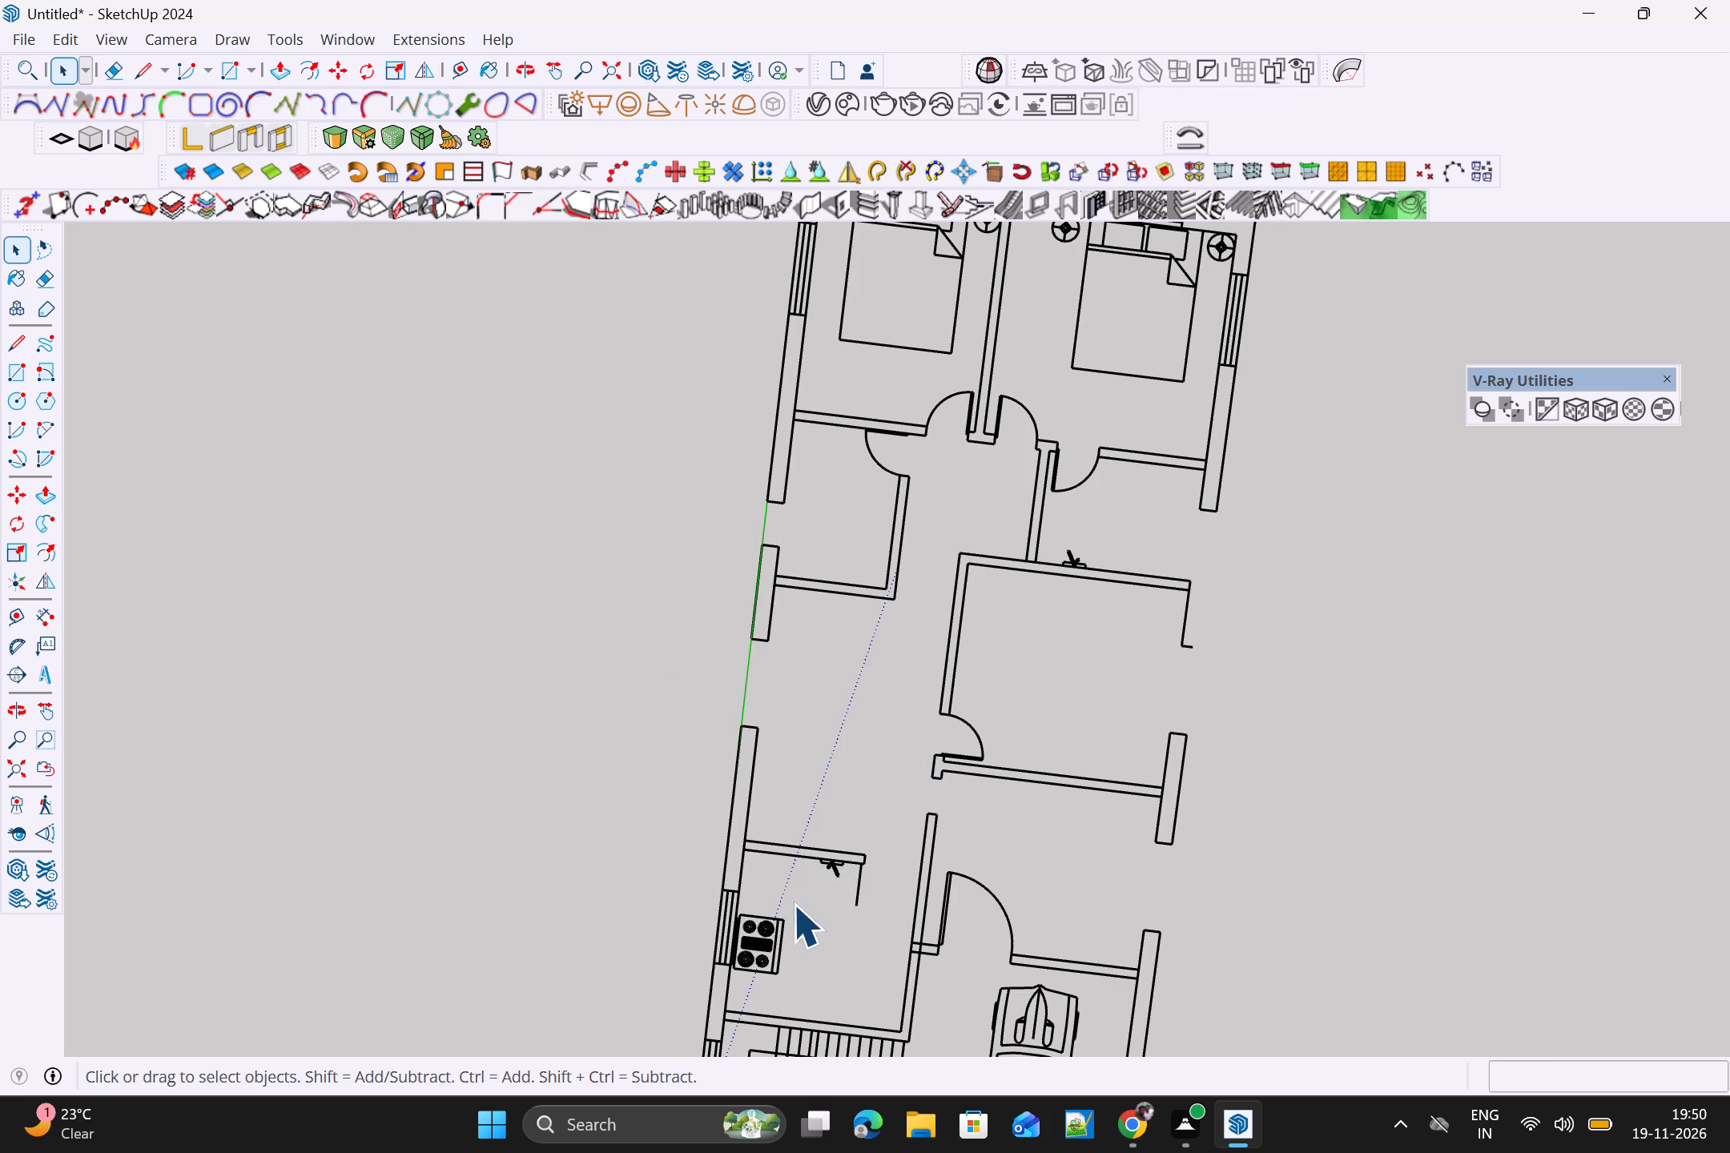
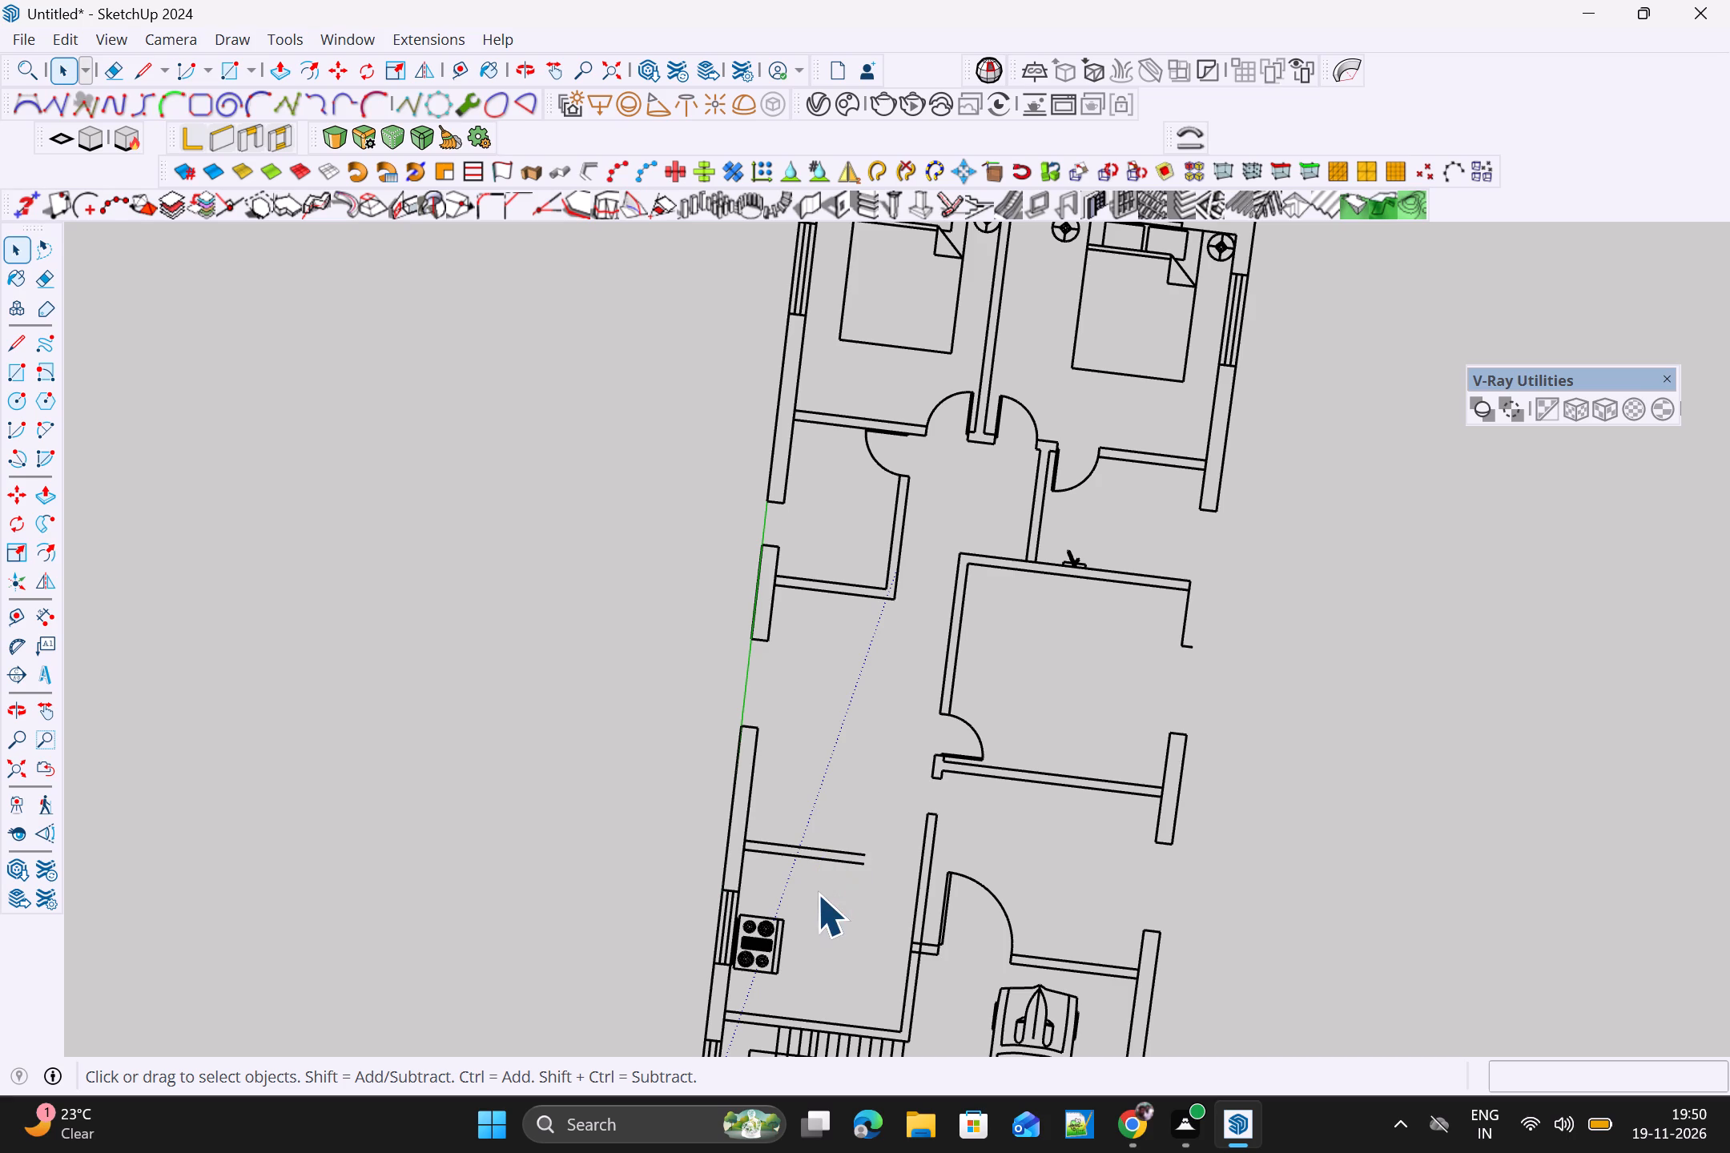
Delete the kitchen stove and the window in the kitchen's outer wall.
left_click_drag(809, 910, 757, 970)
key("Delete")
left_click_drag(752, 951, 737, 947)
left_click_drag(737, 947, 703, 941)
key("Delete")
Select the staircase linework beside the car porch, including the treads, central handrail and direction arrow.
scroll(905, 939, "down", 4)
middle_click_drag(898, 943, 929, 826)
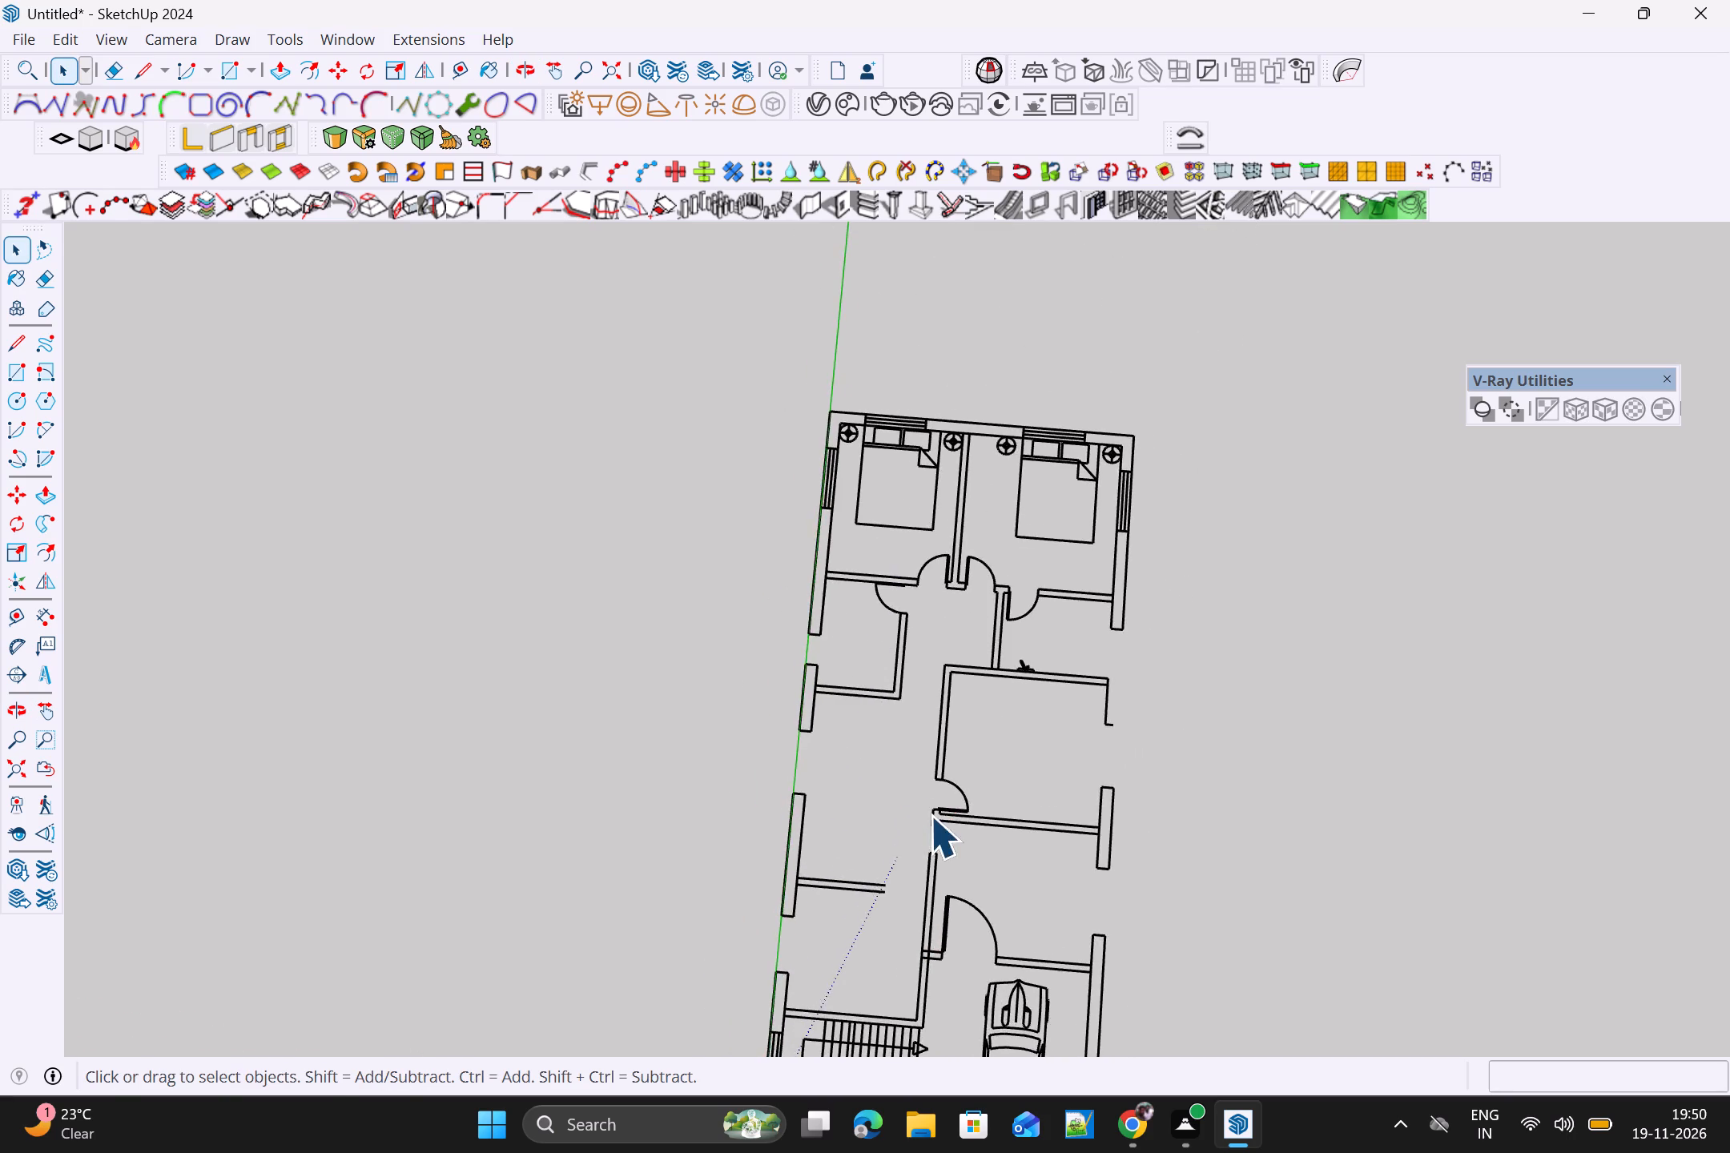
scroll(930, 815, "down", 9)
scroll(917, 952, "up", 2)
middle_click_drag(904, 955, 929, 846)
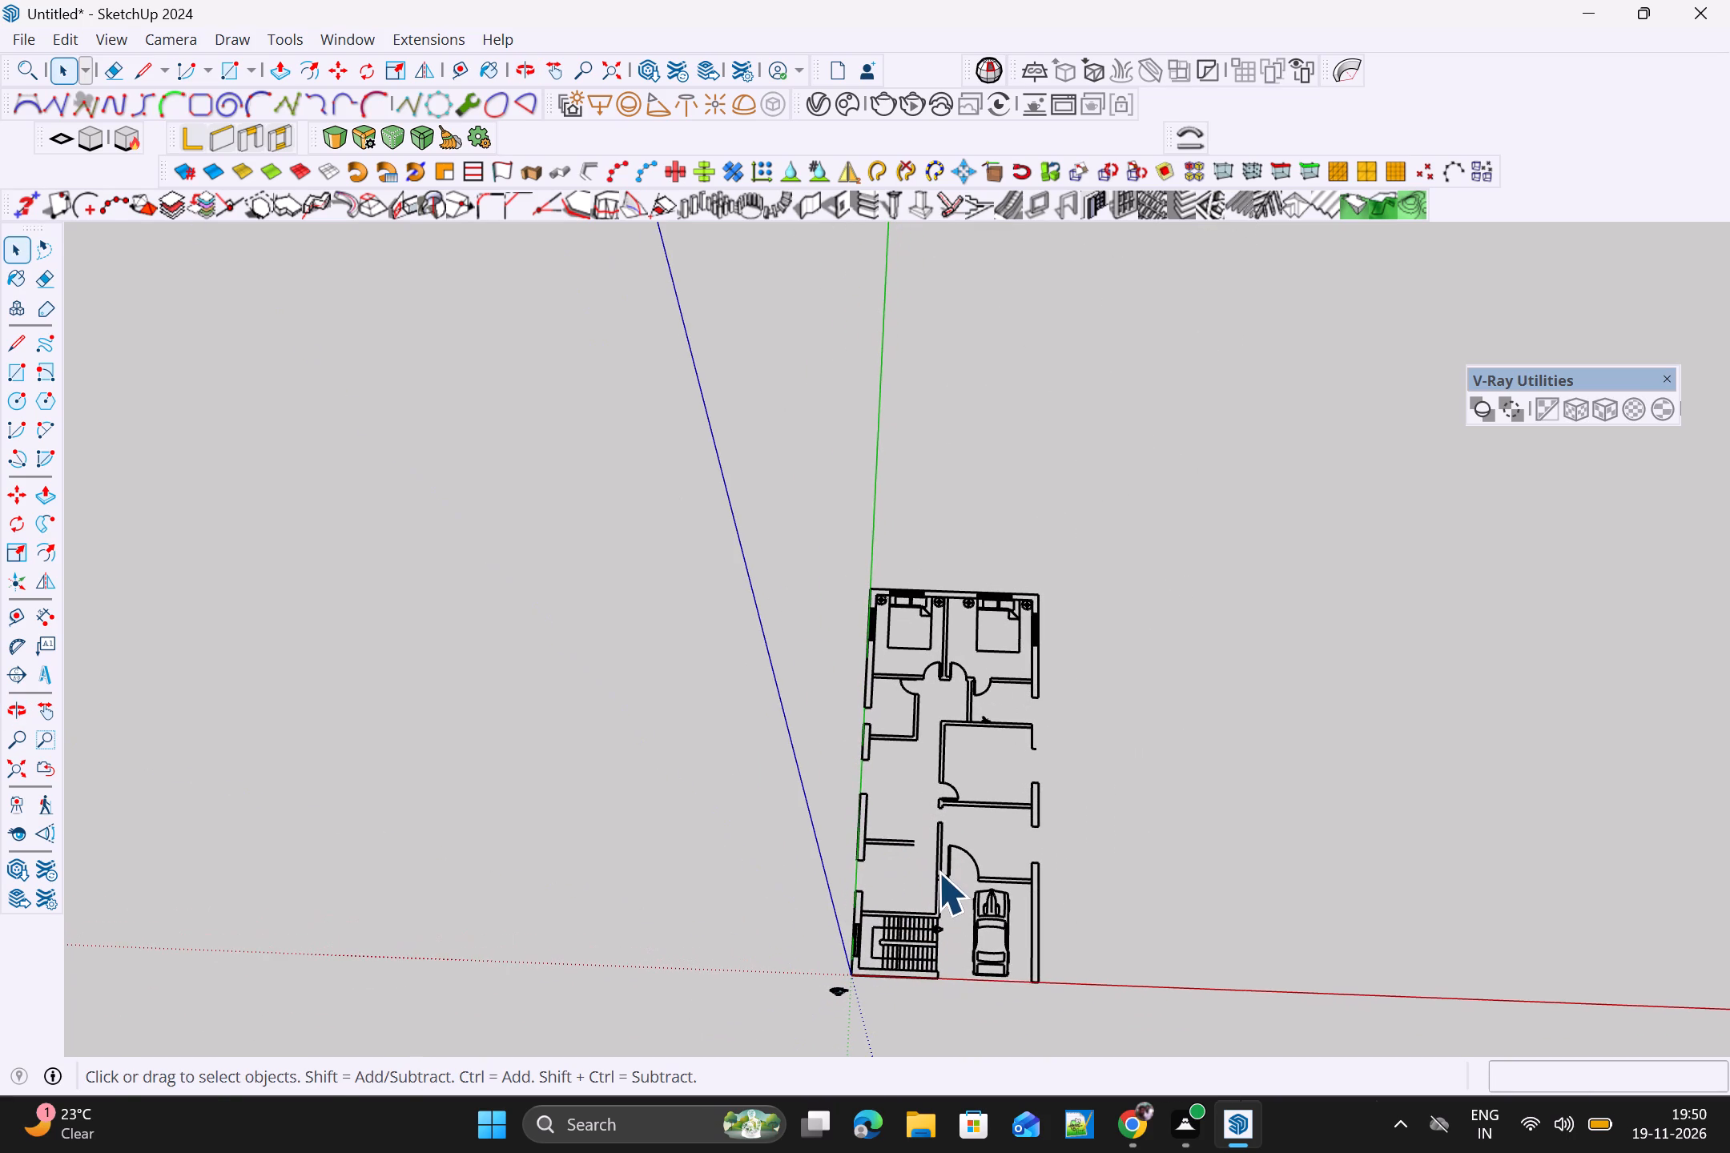
middle_click_drag(938, 890, 964, 645, "shift")
scroll(949, 745, "up", 5)
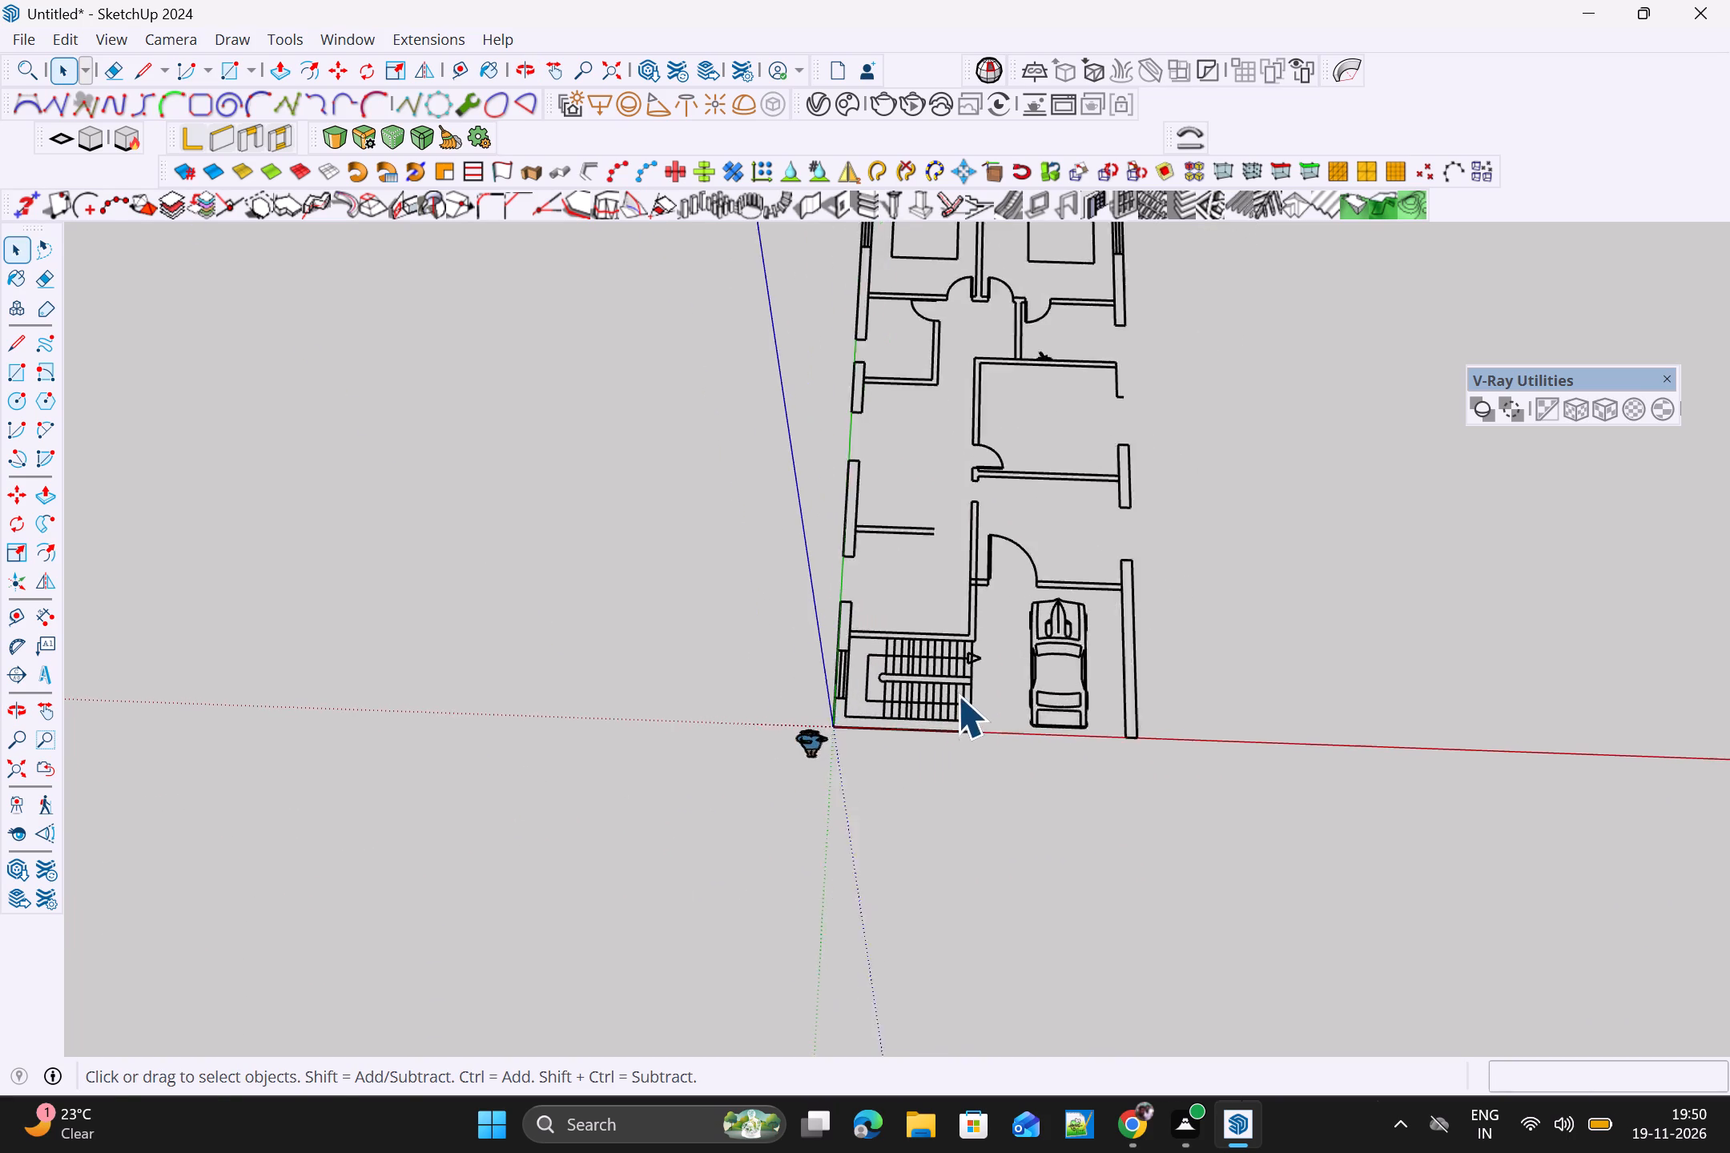
scroll(957, 695, "up", 2)
left_click_drag(996, 653, 839, 696)
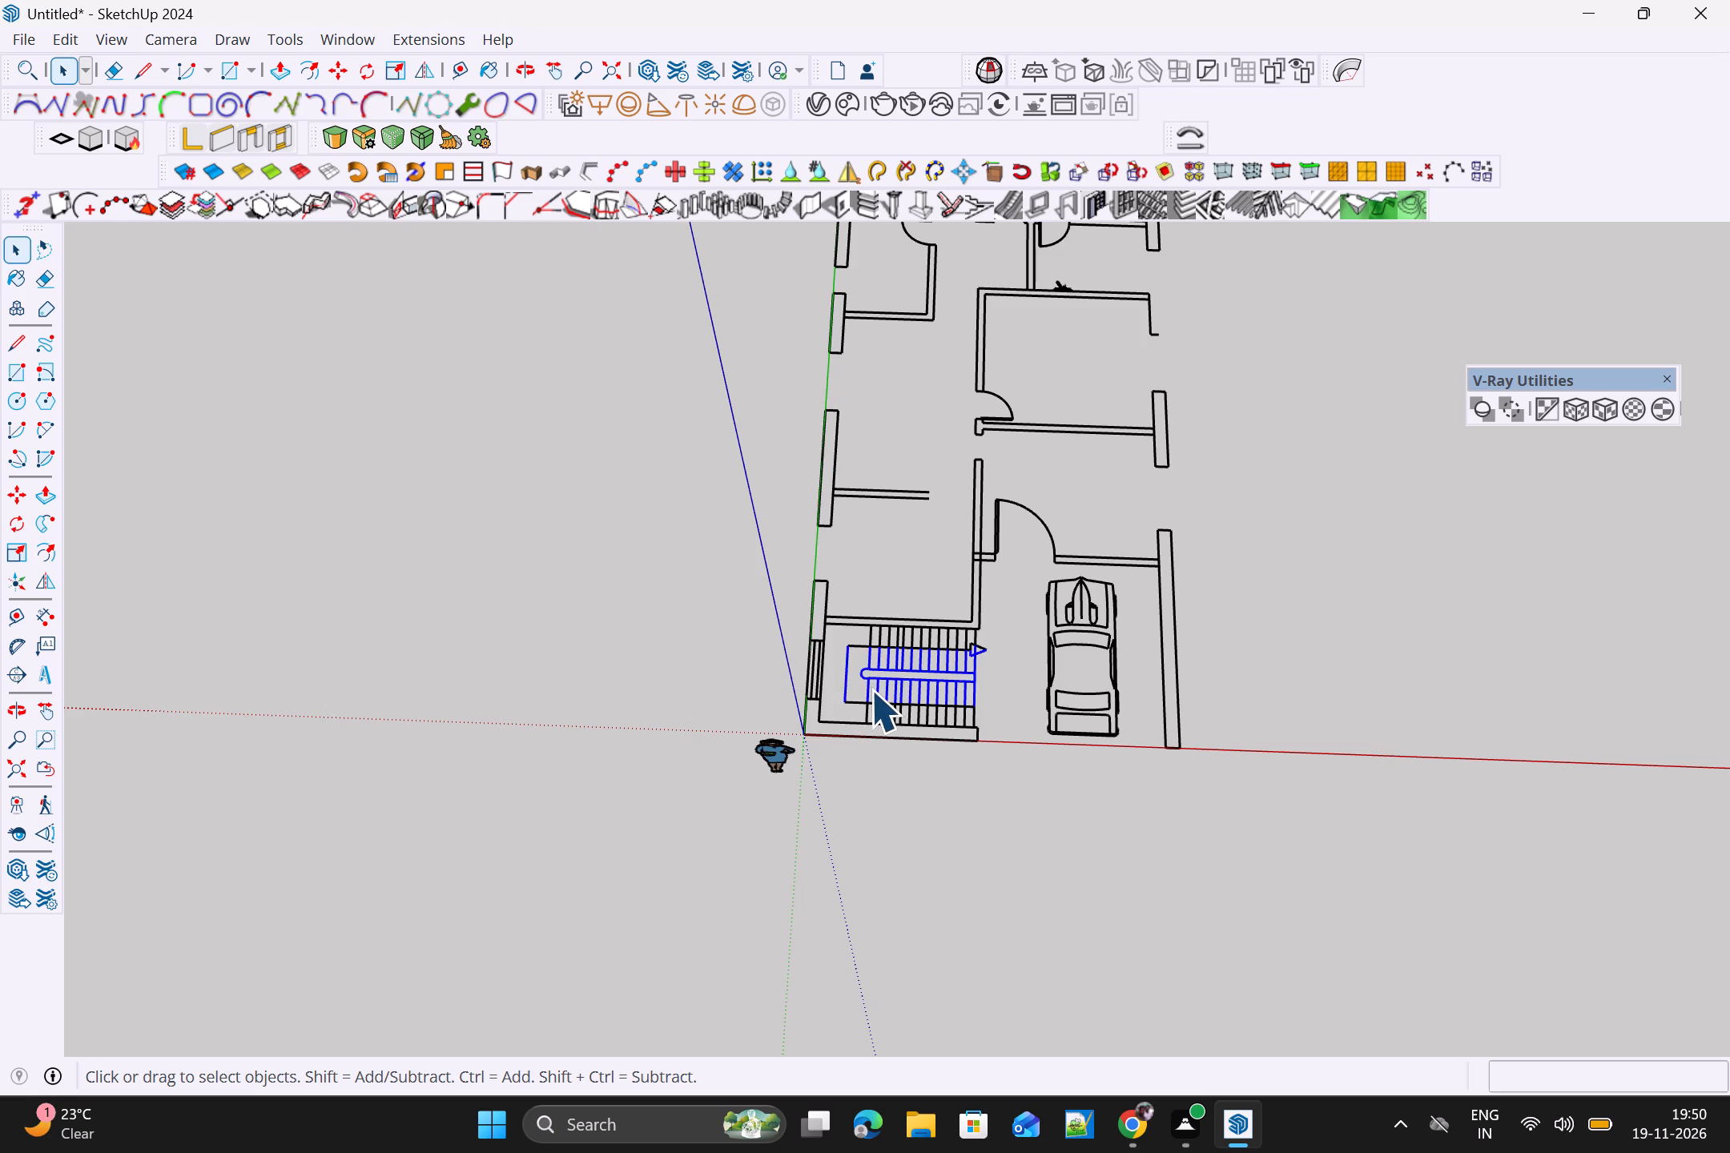
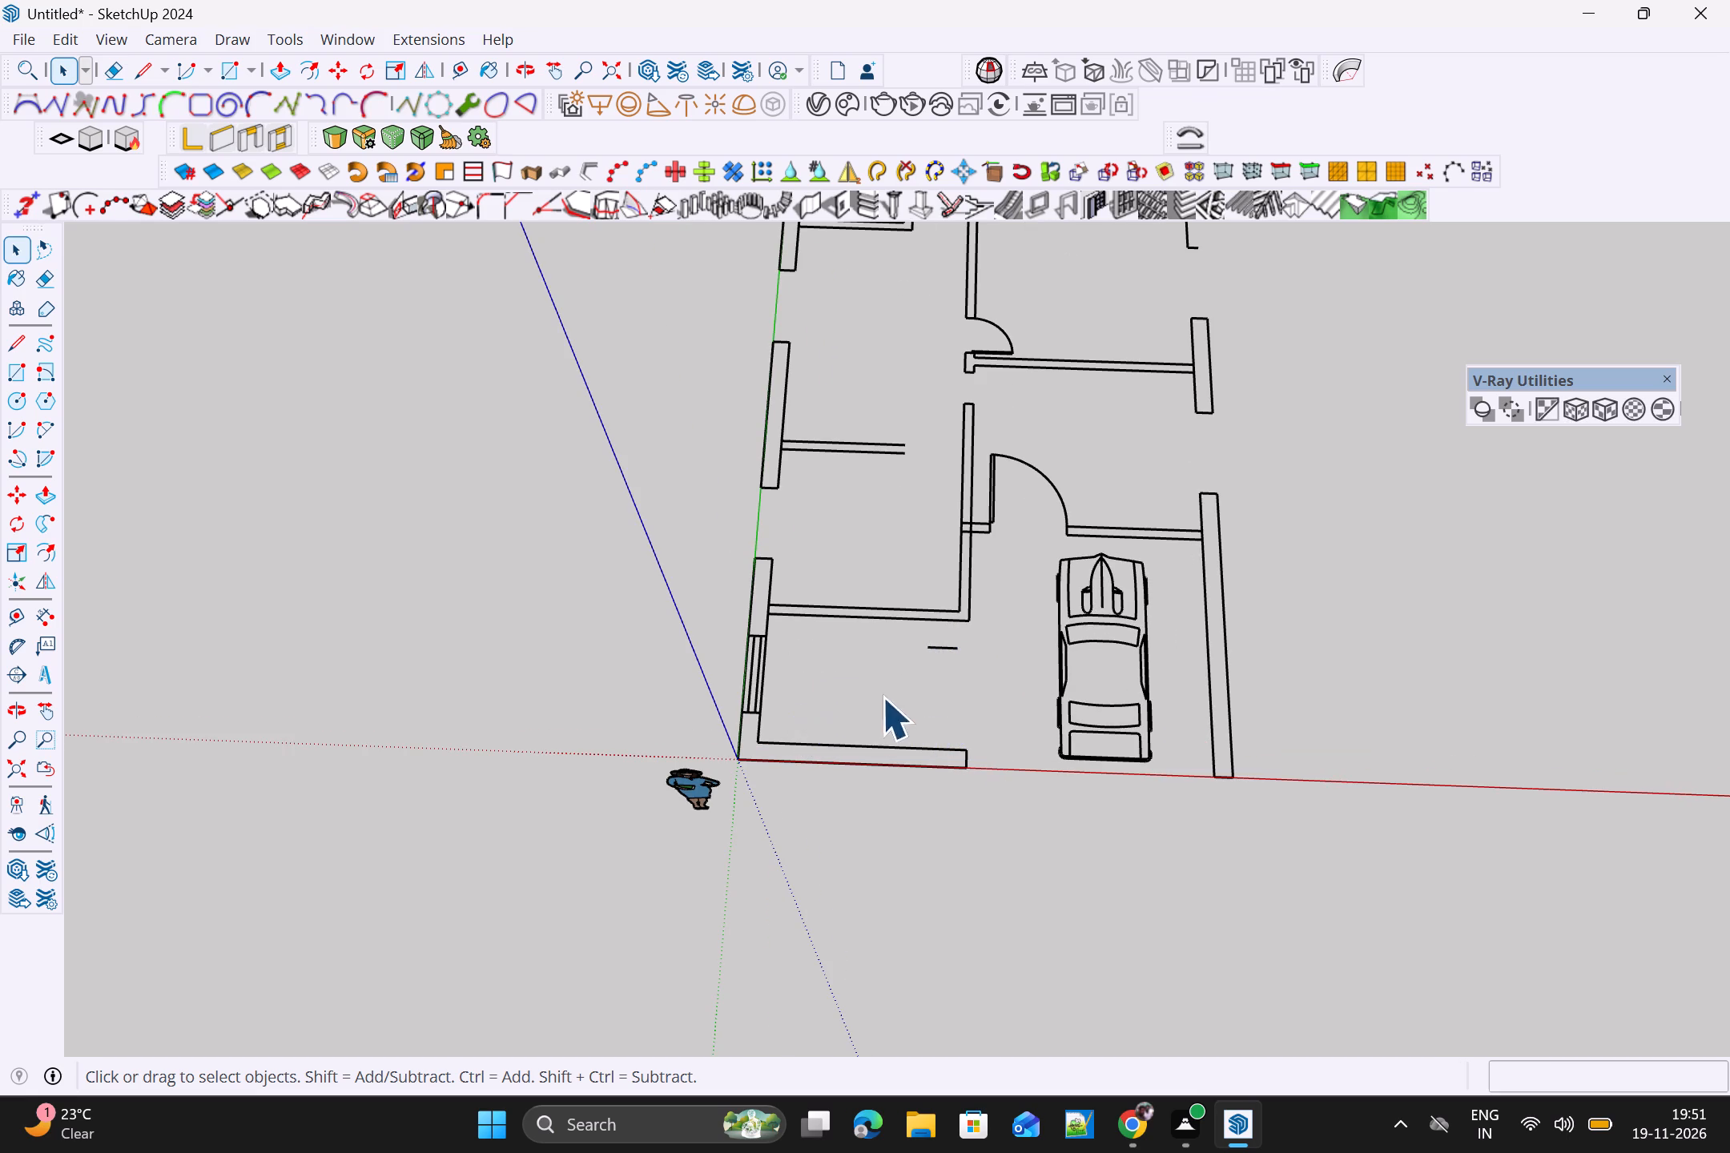
Delete the leftover staircase line and the window in the outer wall on the green axis beside it.
left_click_drag(1005, 644, 882, 662)
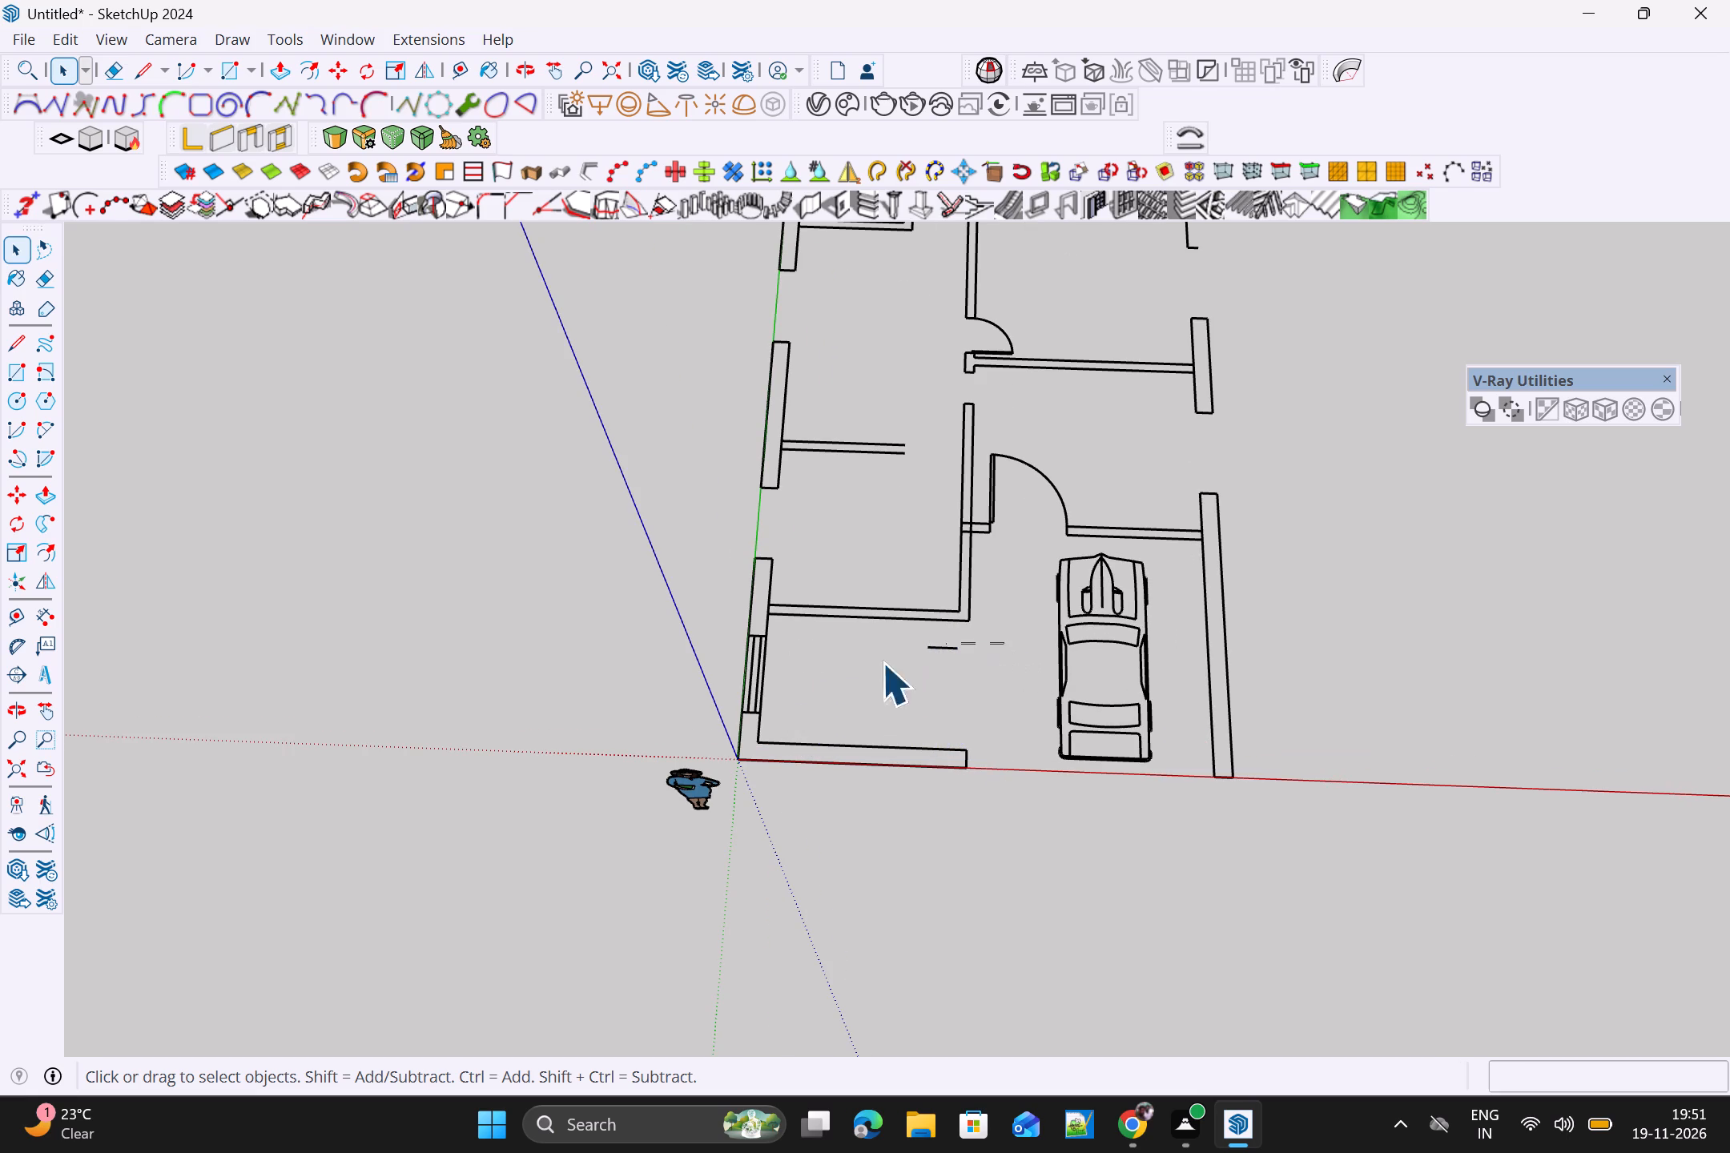
left_click_drag(882, 662, 862, 669)
key("Delete")
left_click_drag(815, 666, 673, 669)
key("Delete")
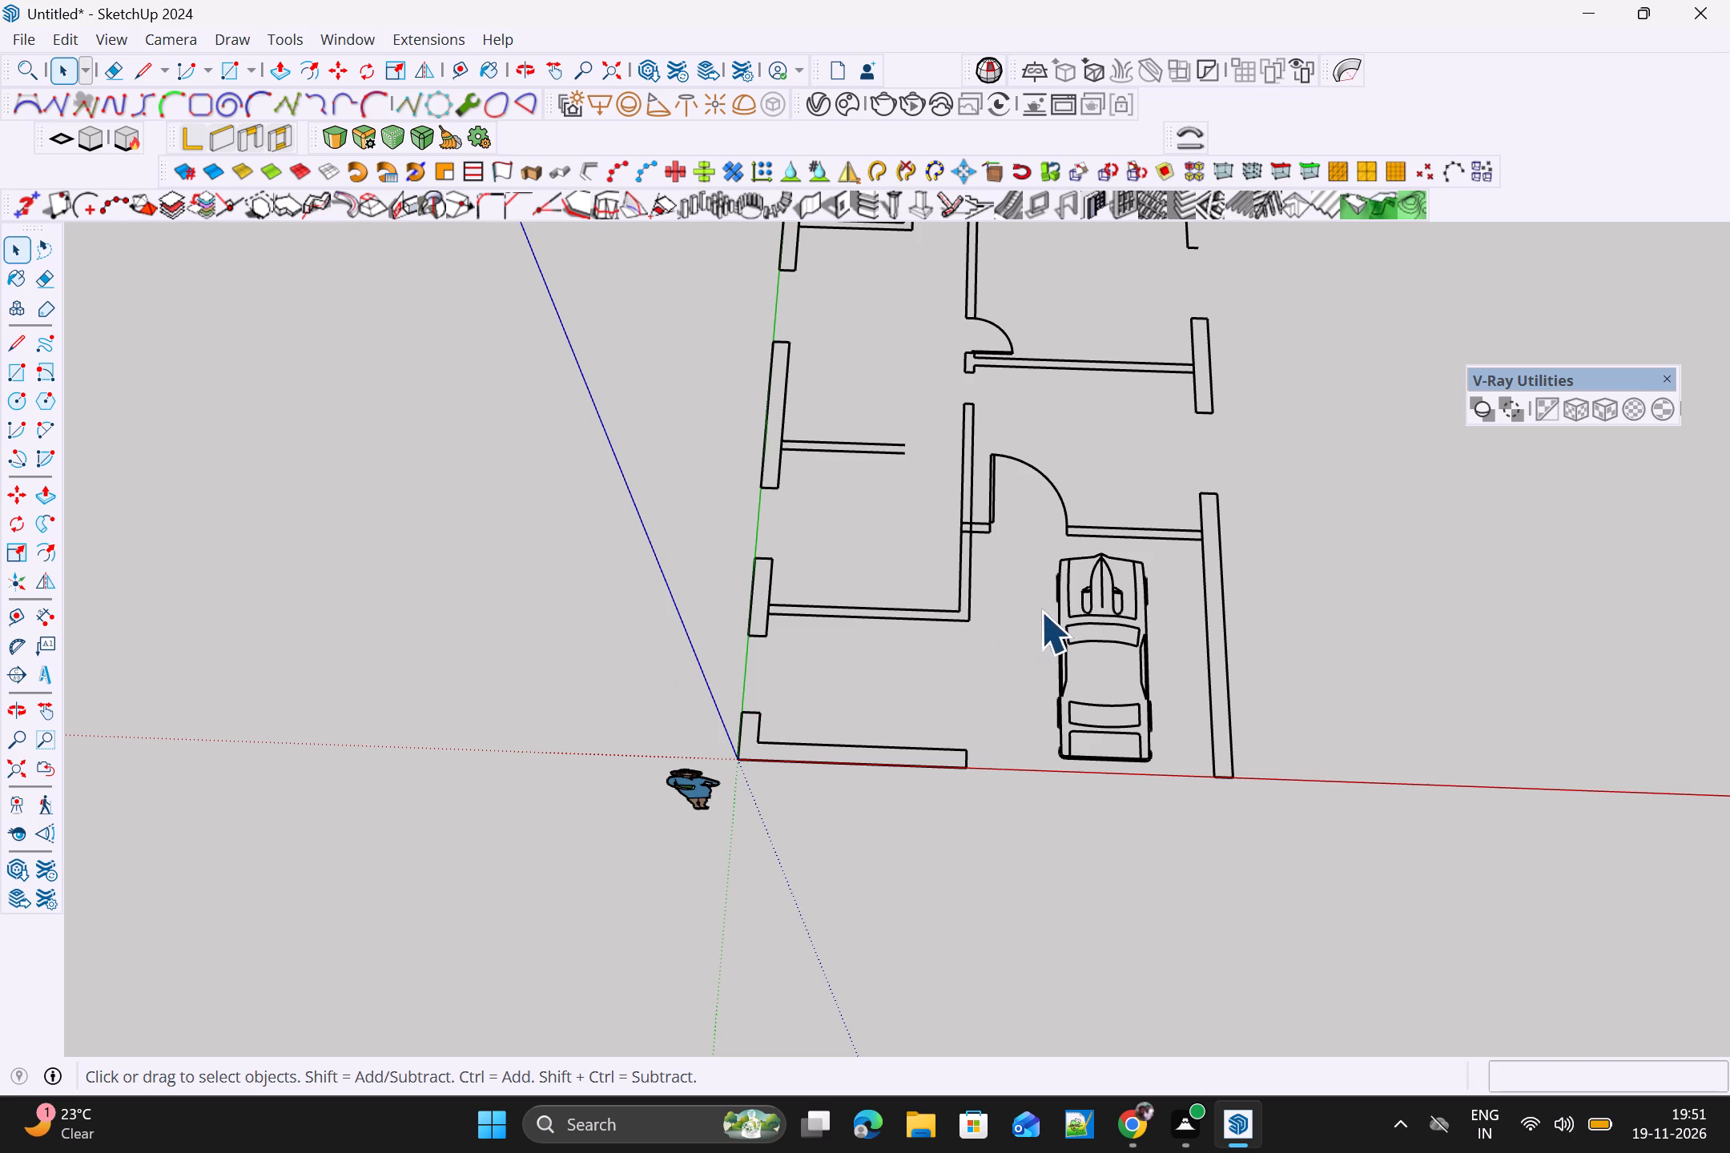
Delete the car symbol from the car porch.
left_click_drag(1016, 622, 1137, 681)
key("Delete")
left_click_drag(1182, 625, 1052, 681)
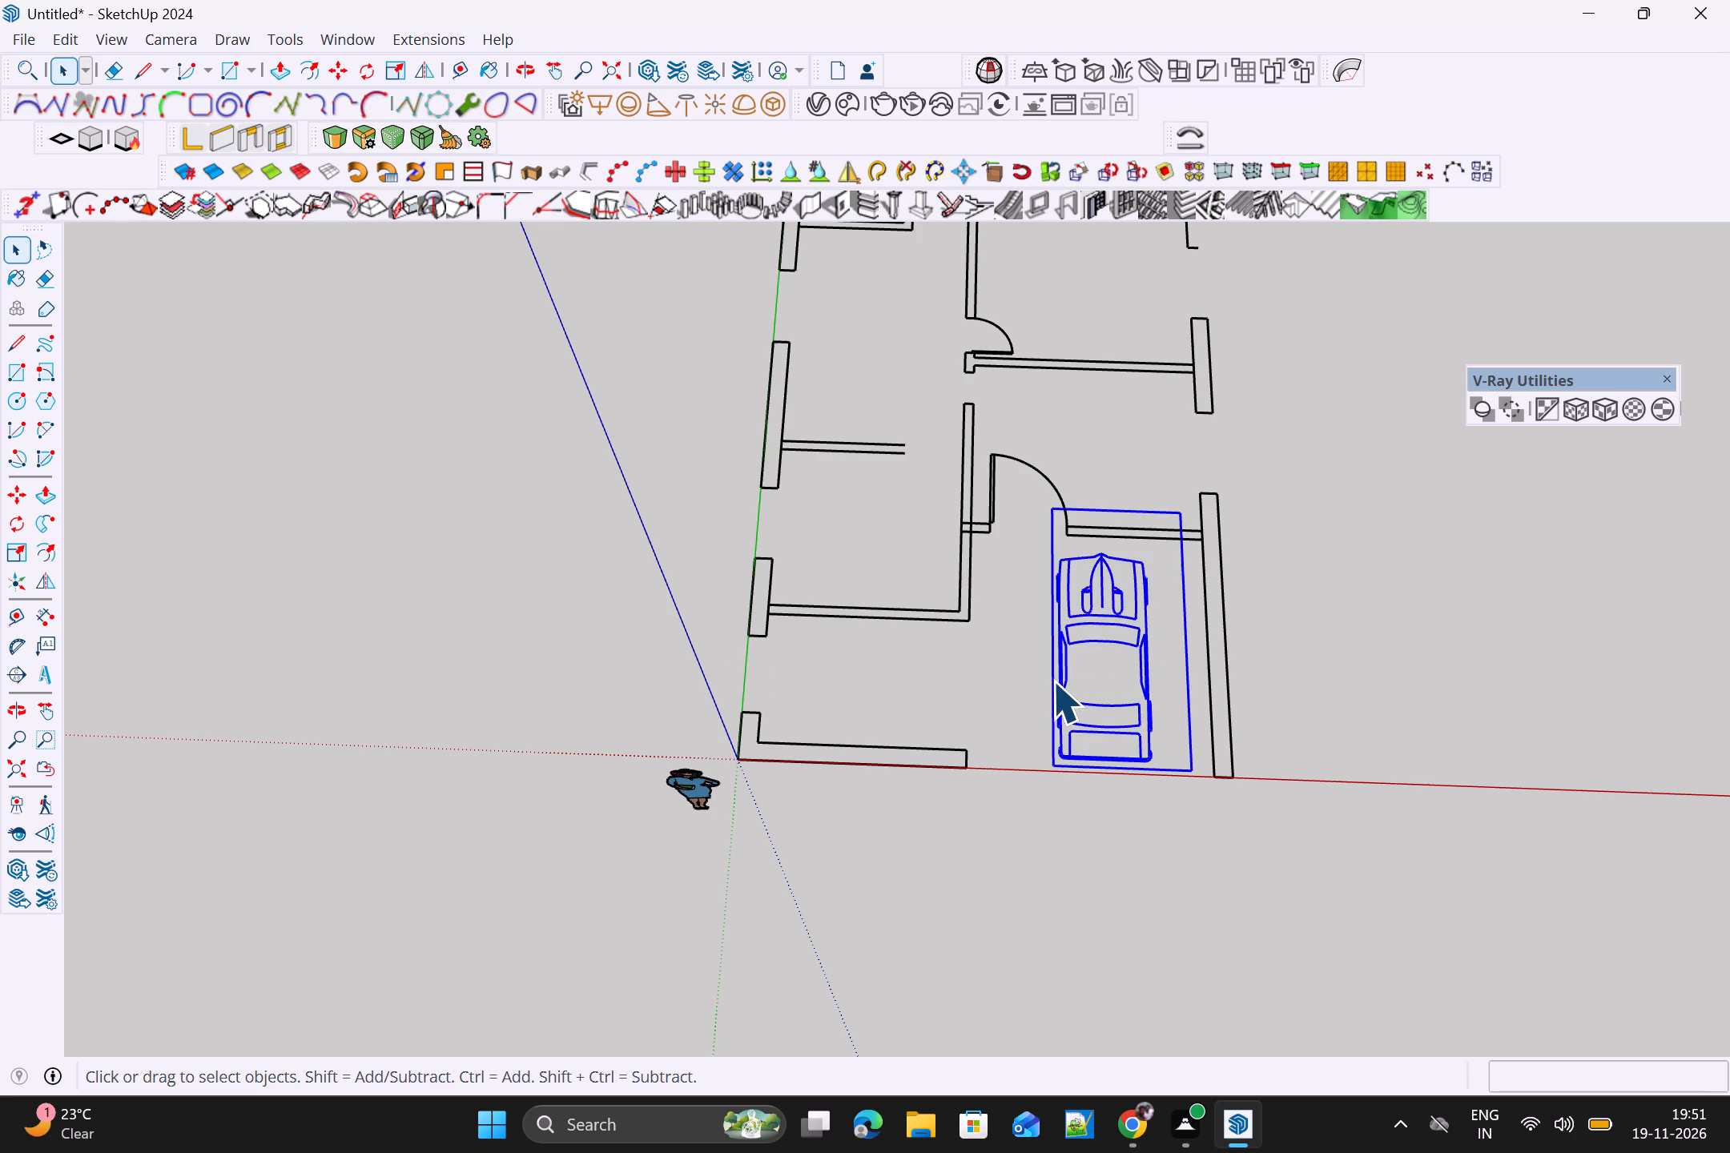
key("Delete")
Delete the small fixture symbol on the bathroom wall behind the rear bedroom farther from the green axis.
scroll(1062, 666, "down", 8)
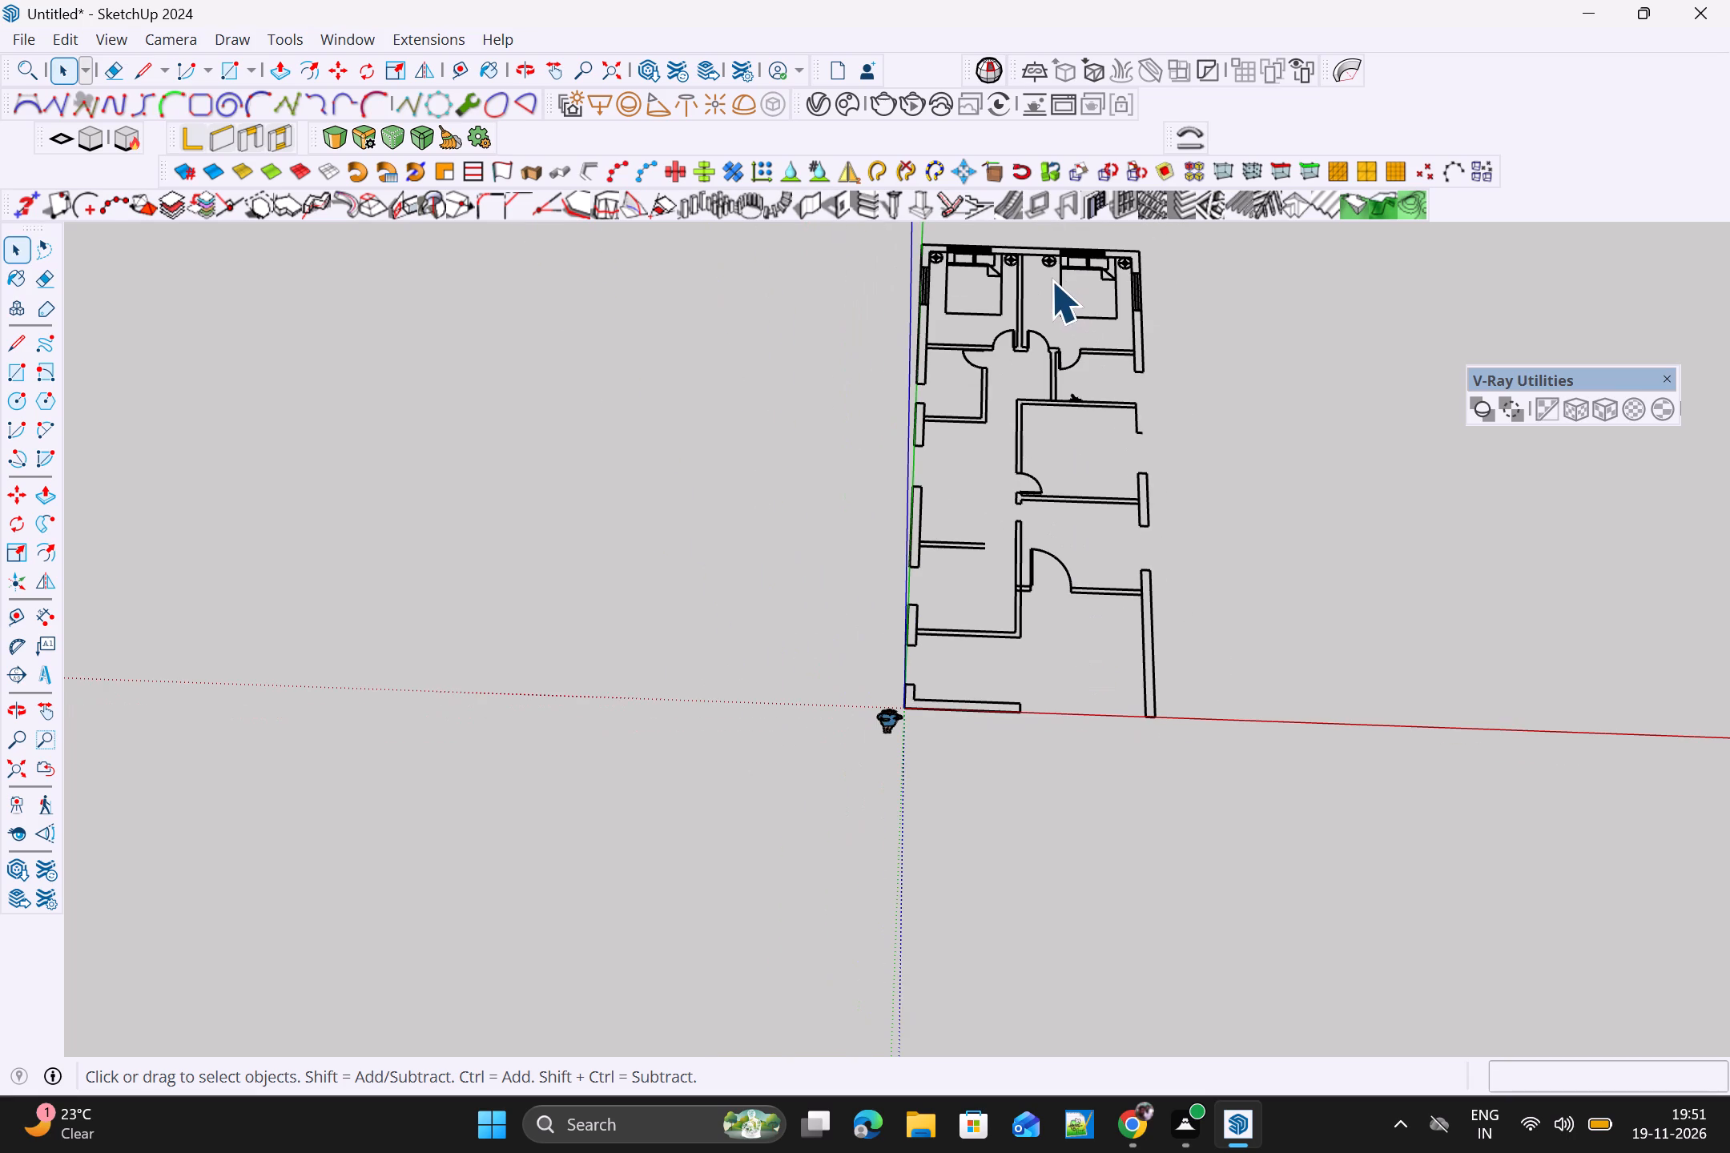
middle_click_drag(1052, 304, 1059, 719, "shift")
scroll(1205, 762, "up", 3)
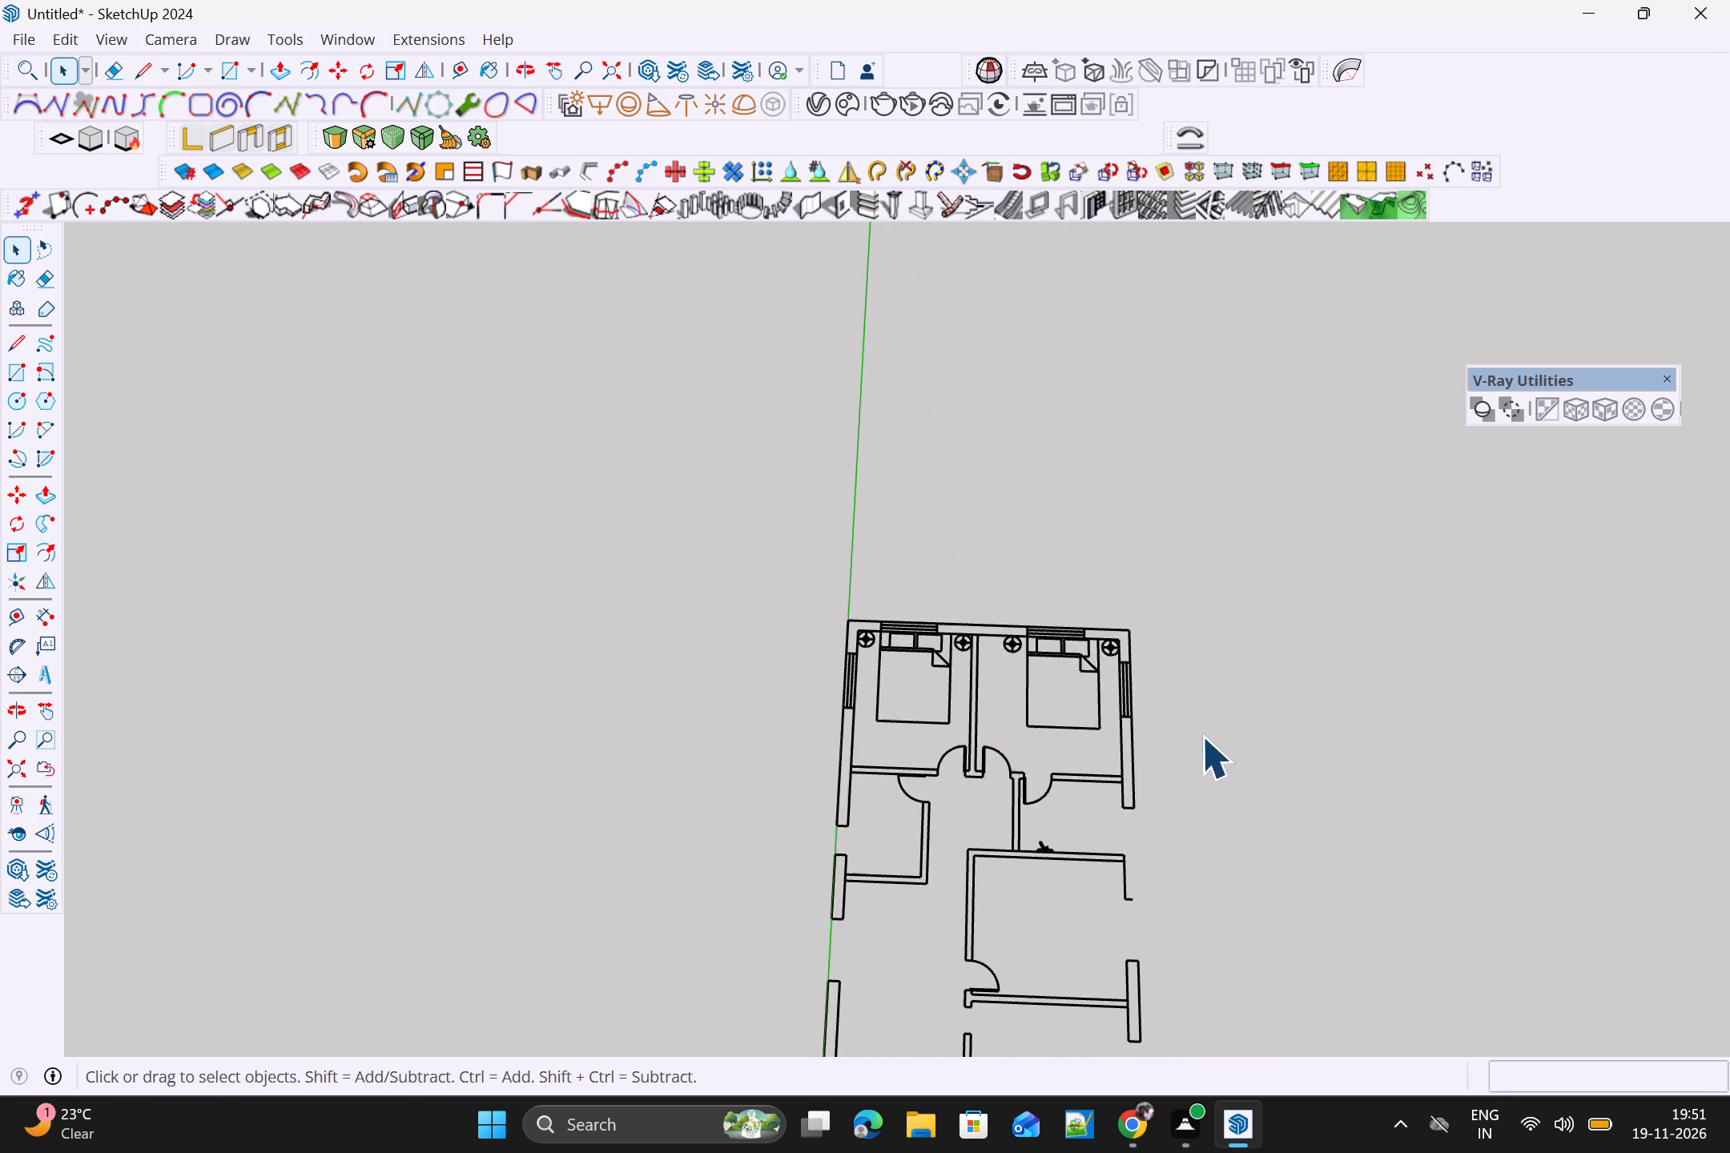
scroll(1172, 708, "up", 3)
left_click(995, 890)
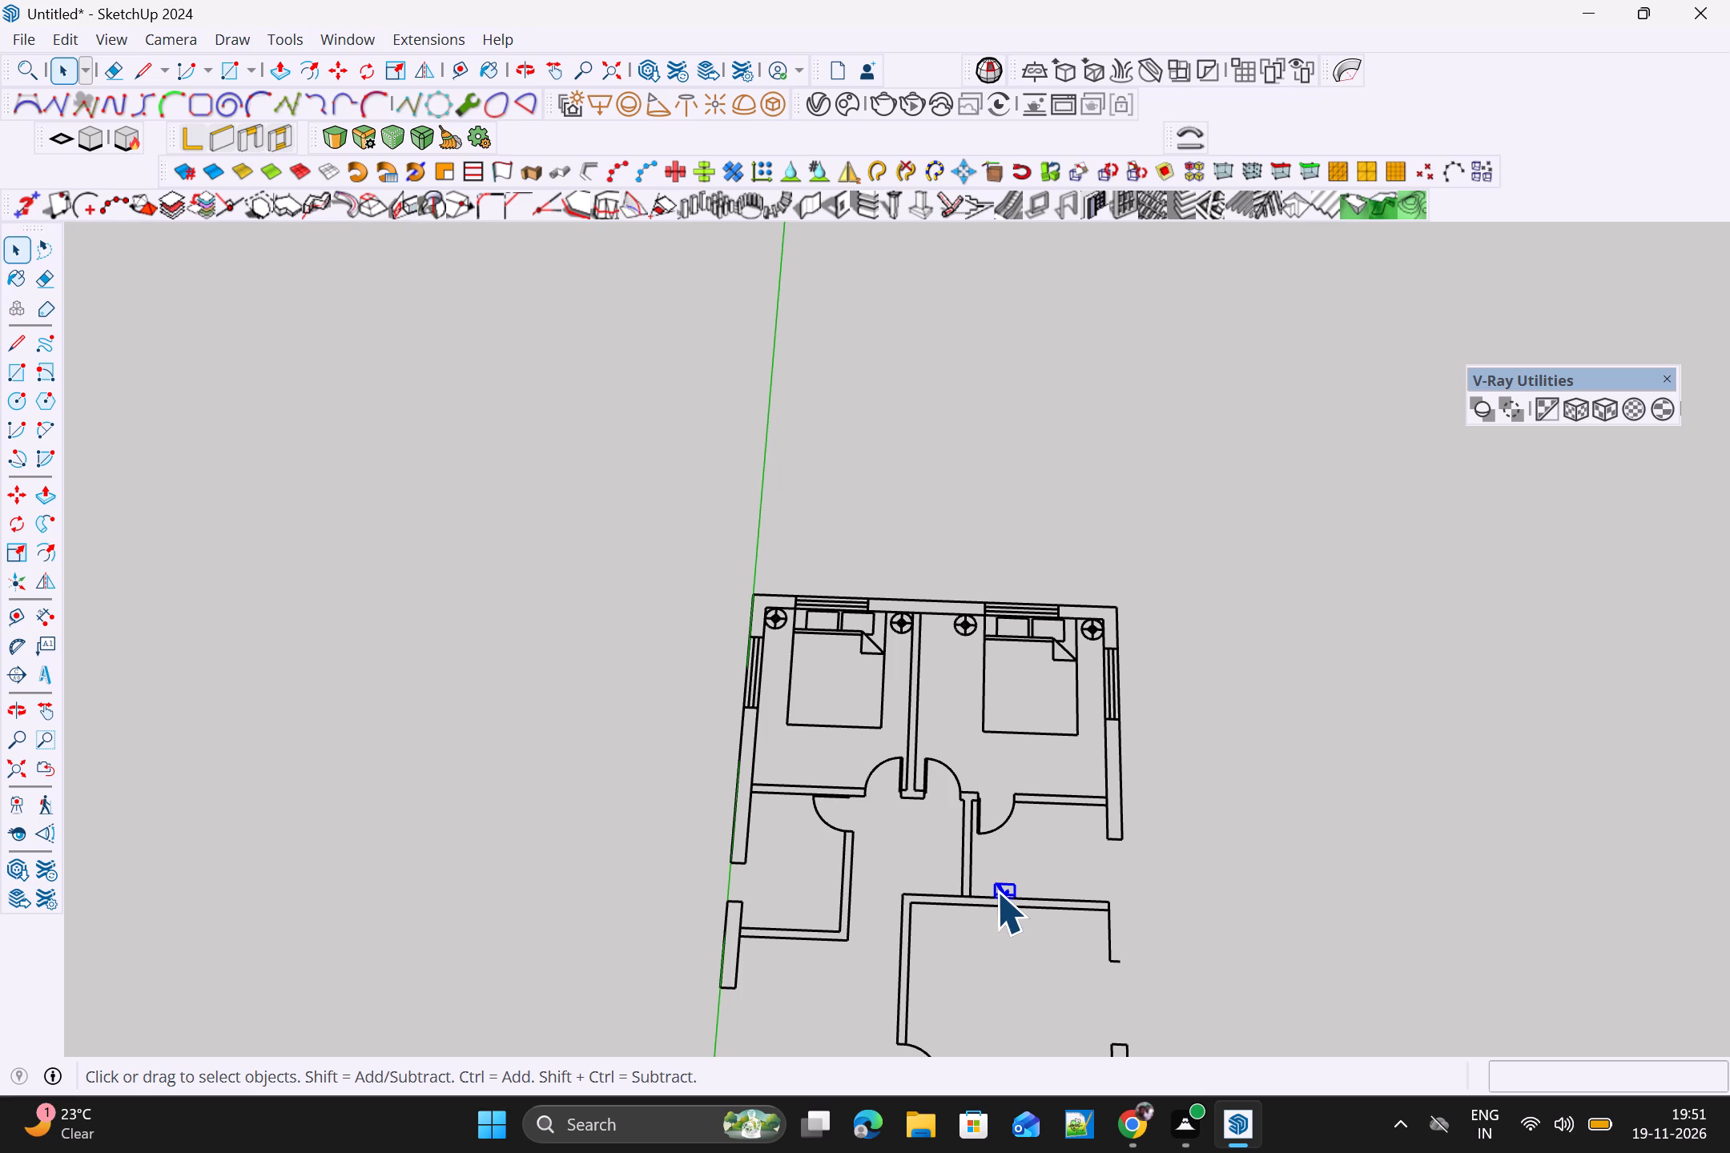
key("Delete")
Clear the rear bedroom farther from the green axis by deleting its bed, two windows and two bedside lamp symbols.
left_click_drag(1163, 689, 959, 680)
key("Delete")
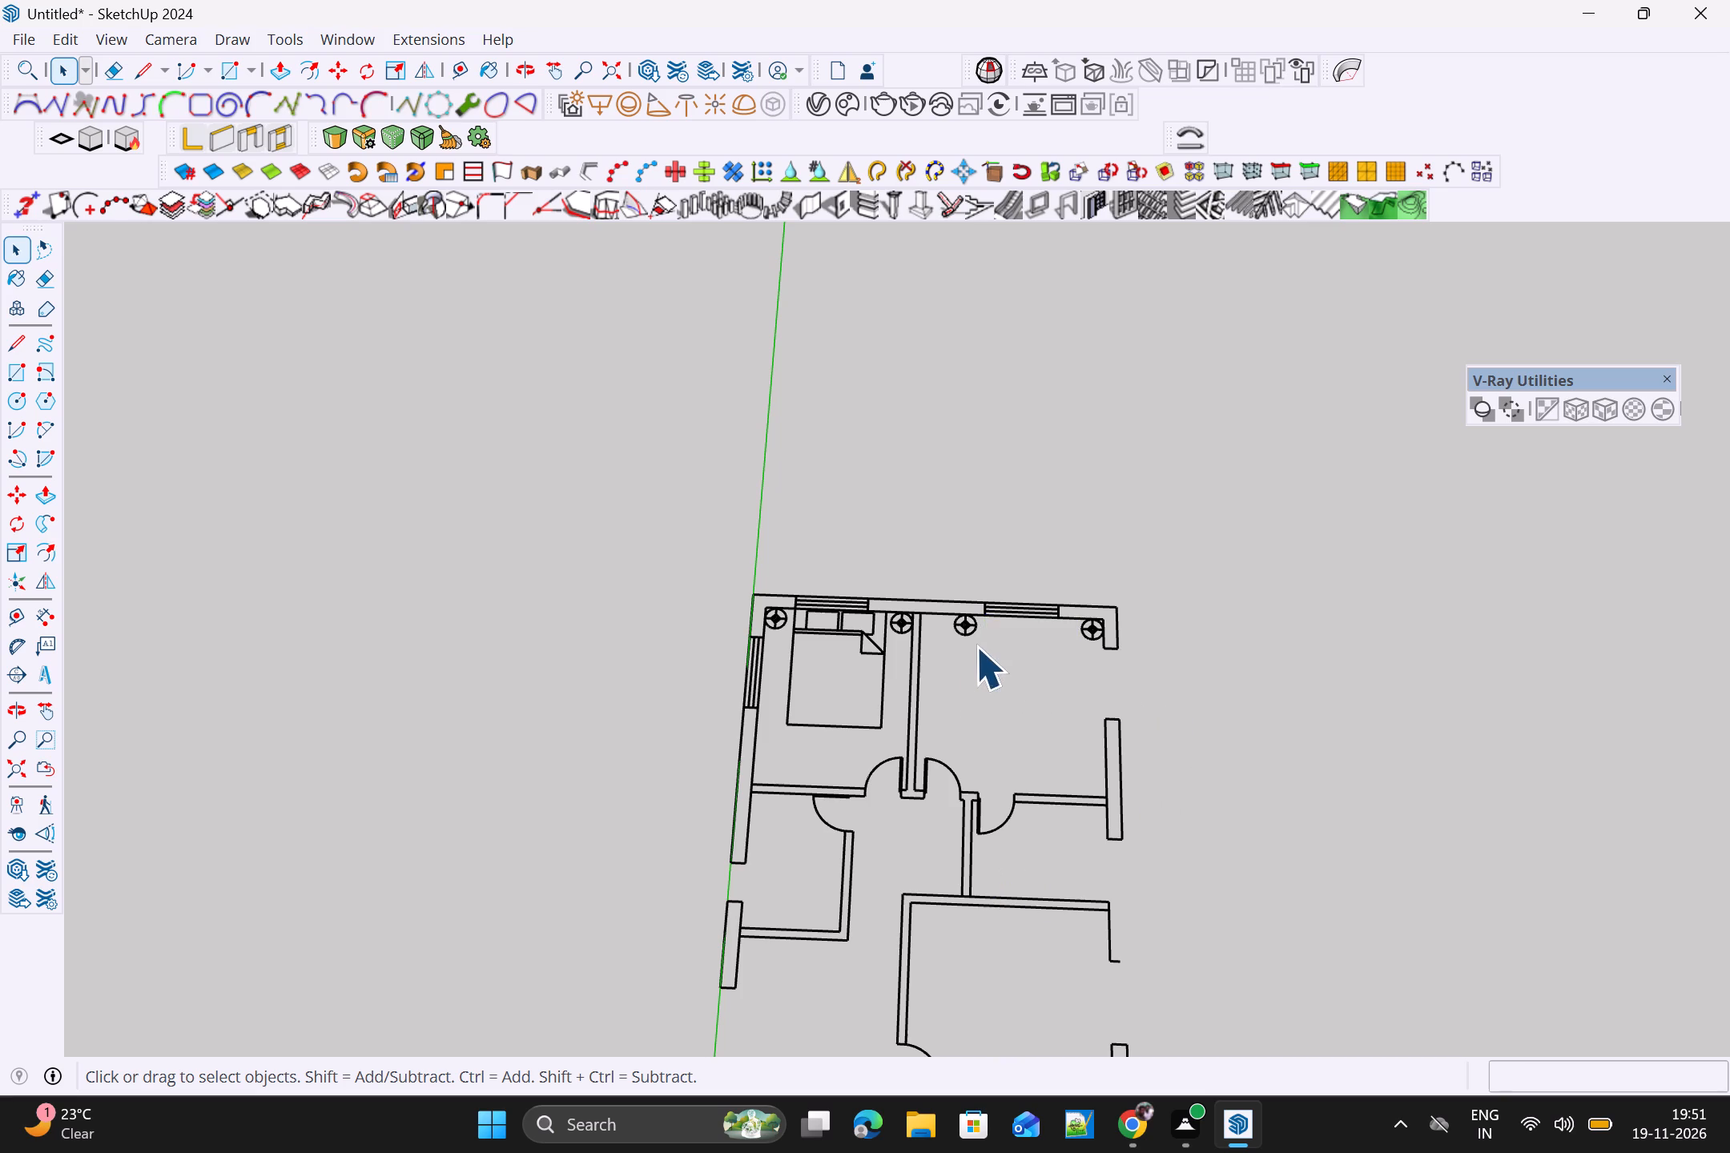
scroll(1014, 621, "up", 6)
left_click_drag(1034, 530, 971, 685)
key("Delete")
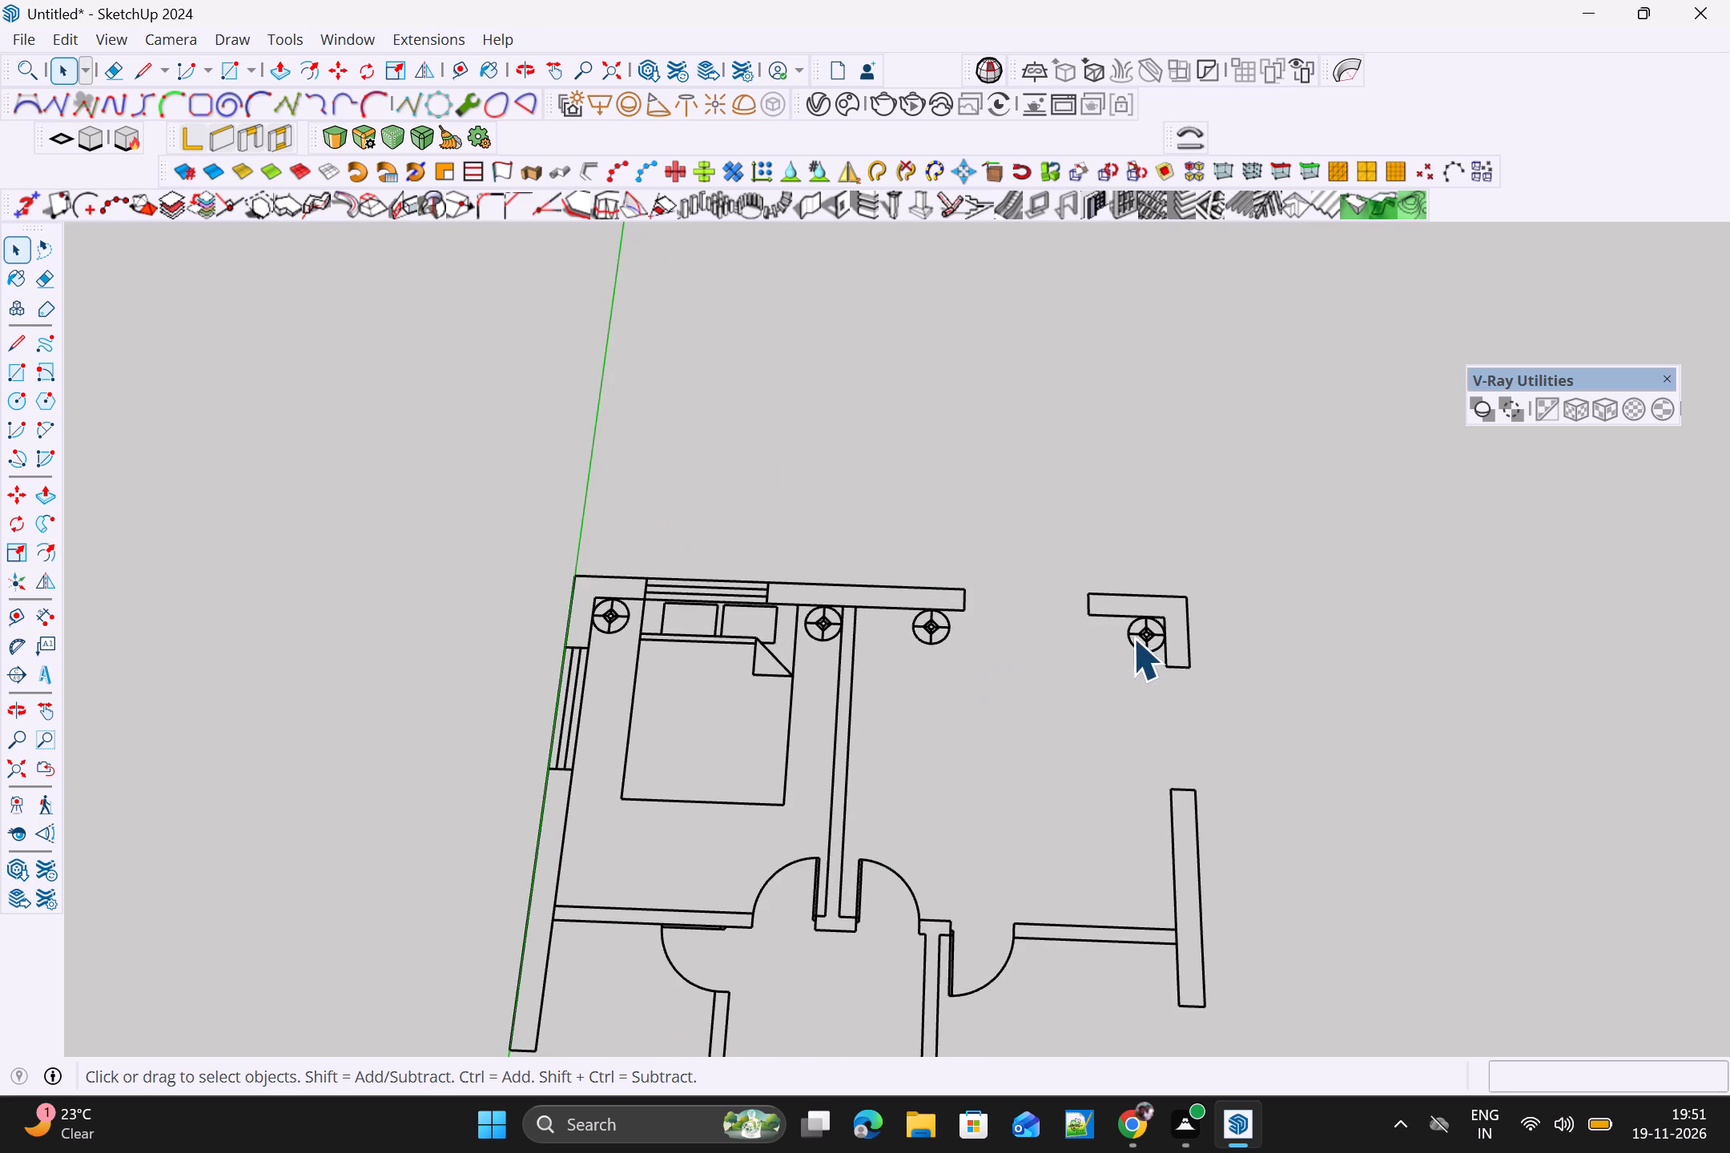
left_click(1141, 632)
key("Delete")
left_click(926, 638)
key("Delete")
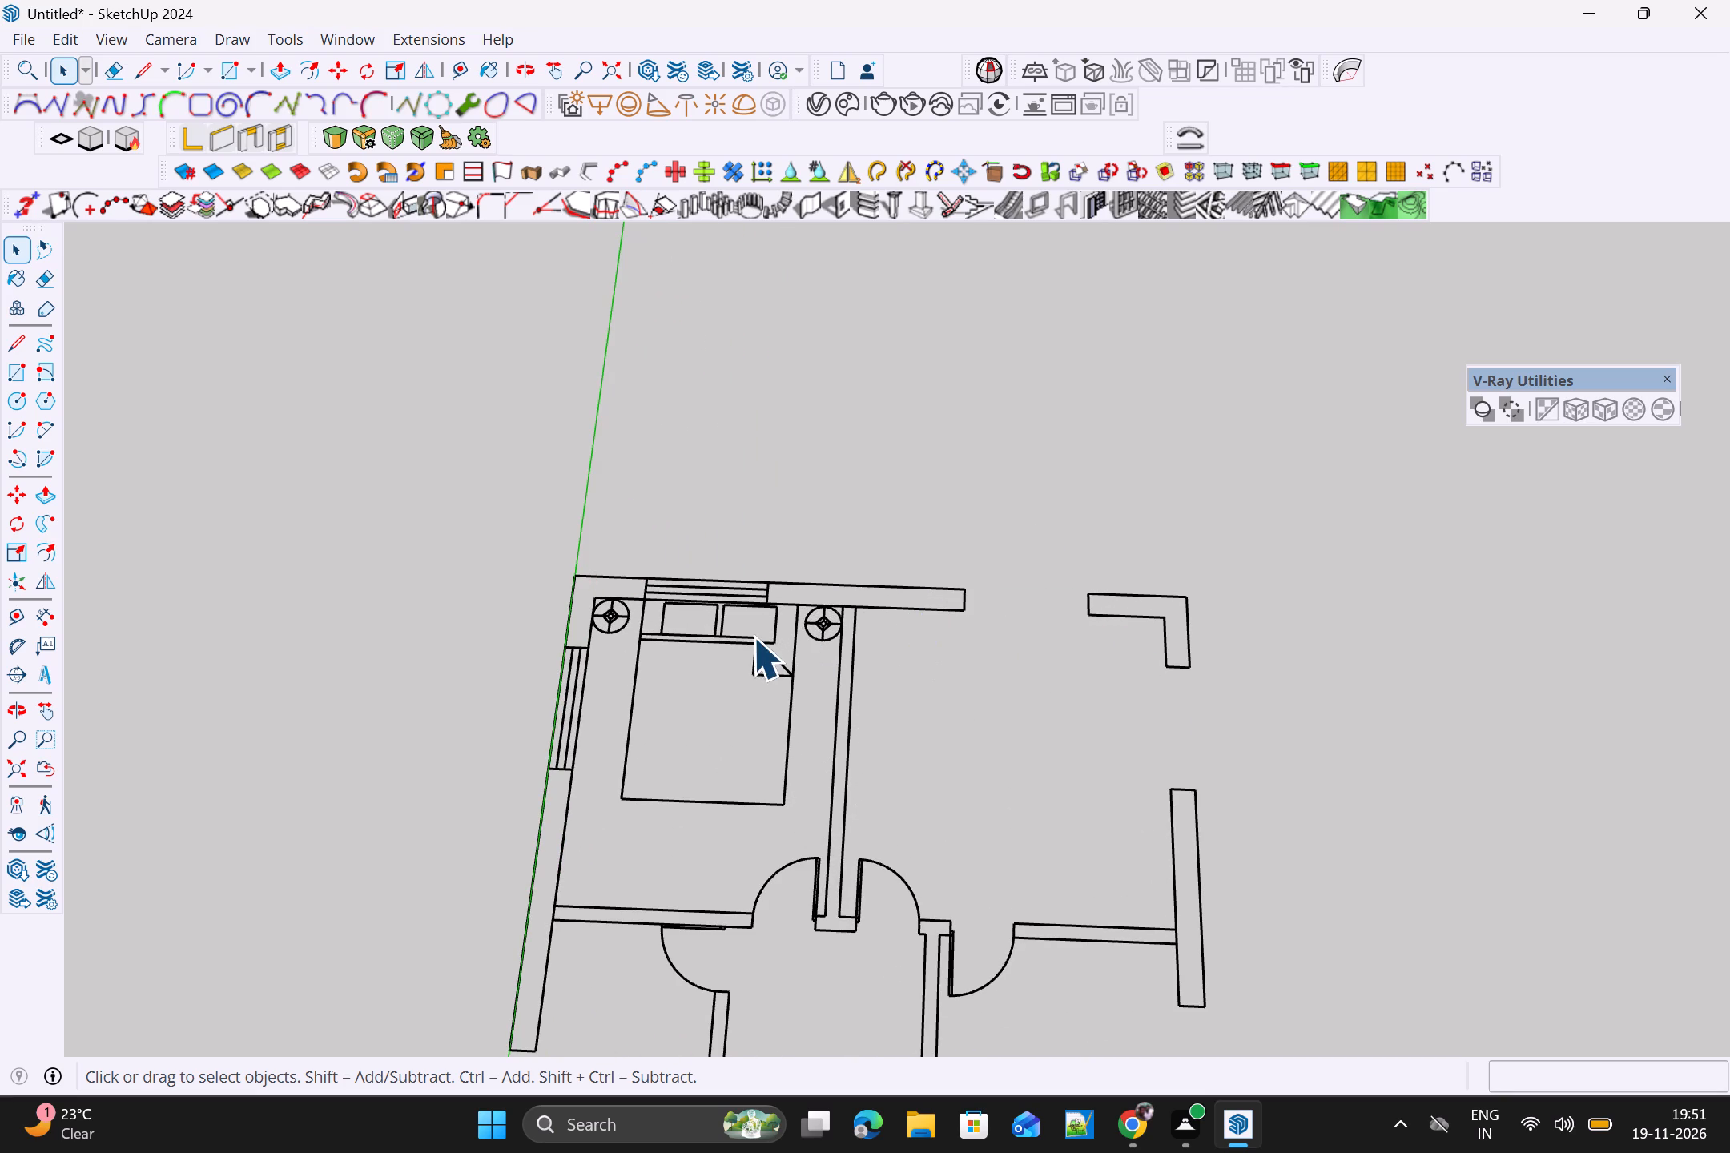
Clear the rear bedroom beside the green axis by deleting its bed, two bedside lamp symbols and both windows.
left_click(753, 637)
key("Delete")
left_click_drag(749, 540, 706, 657)
key("Delete")
left_click(613, 621)
key("Delete")
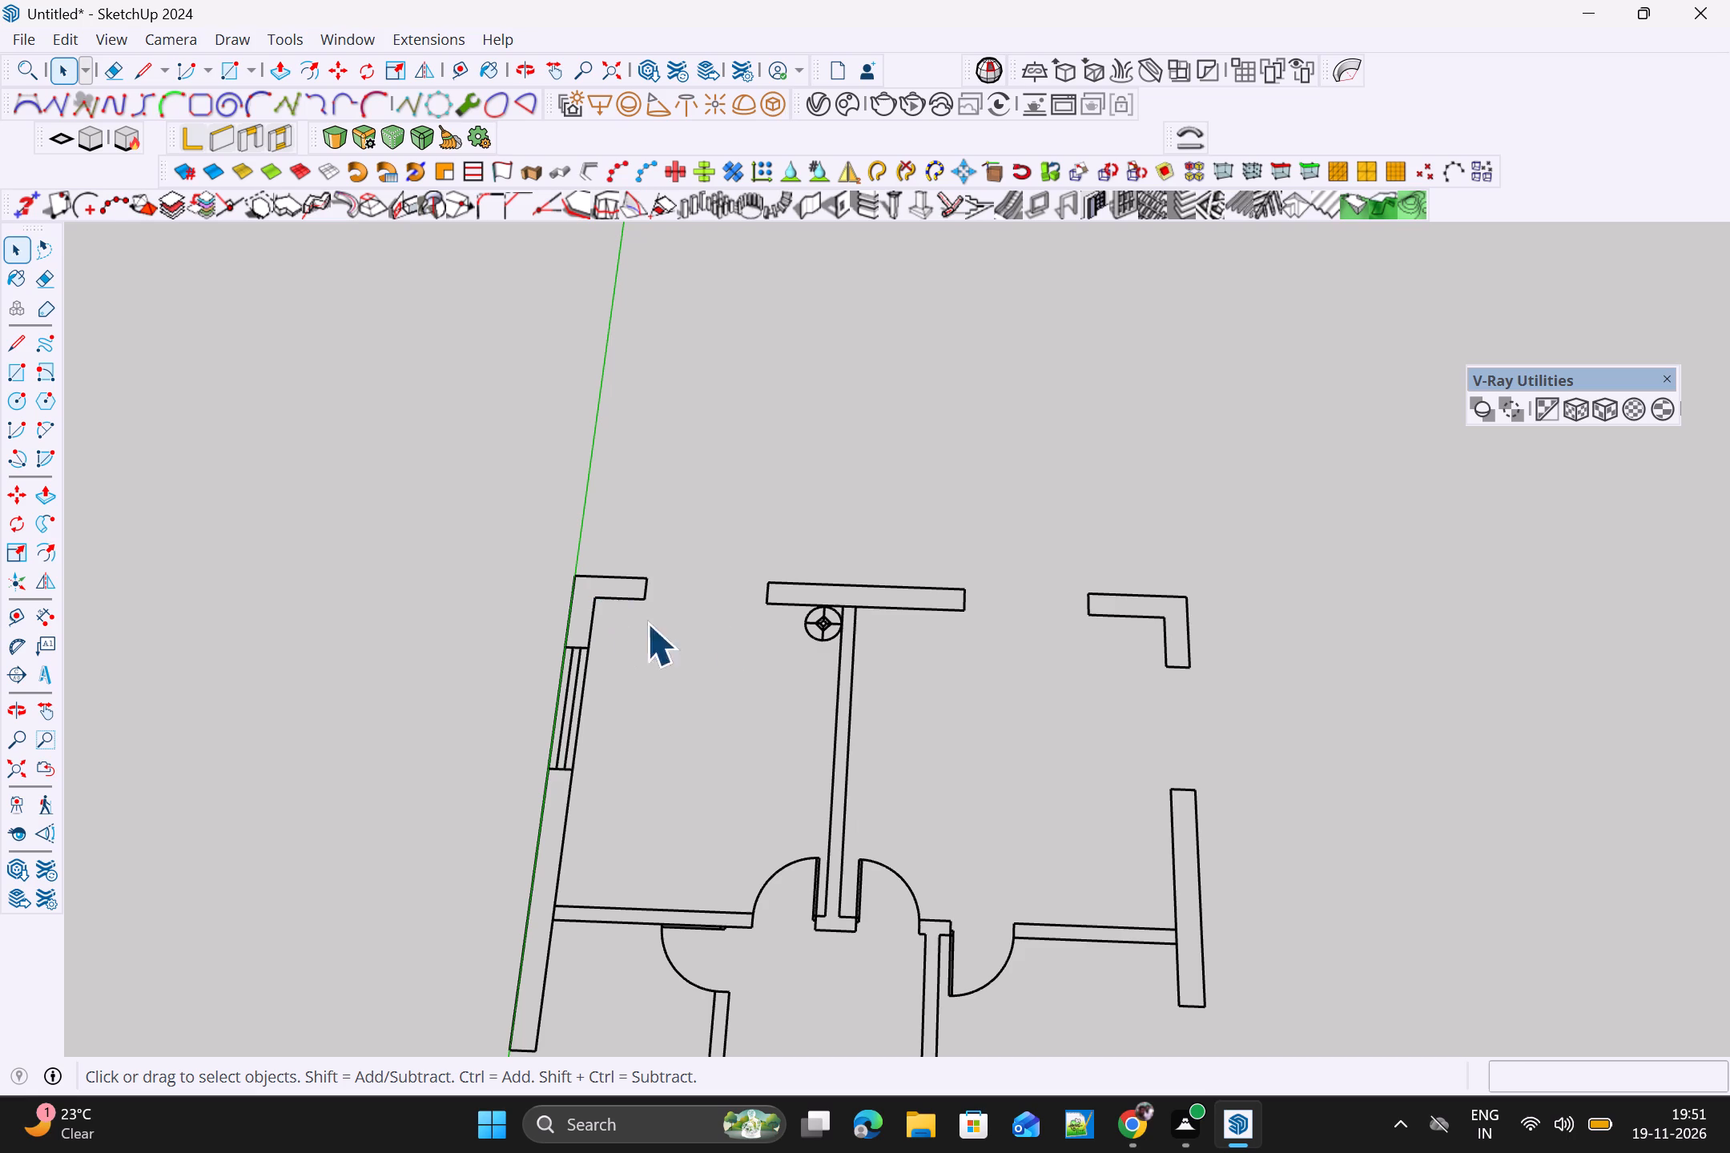
left_click(822, 630)
key("Delete")
left_click_drag(723, 654, 408, 707)
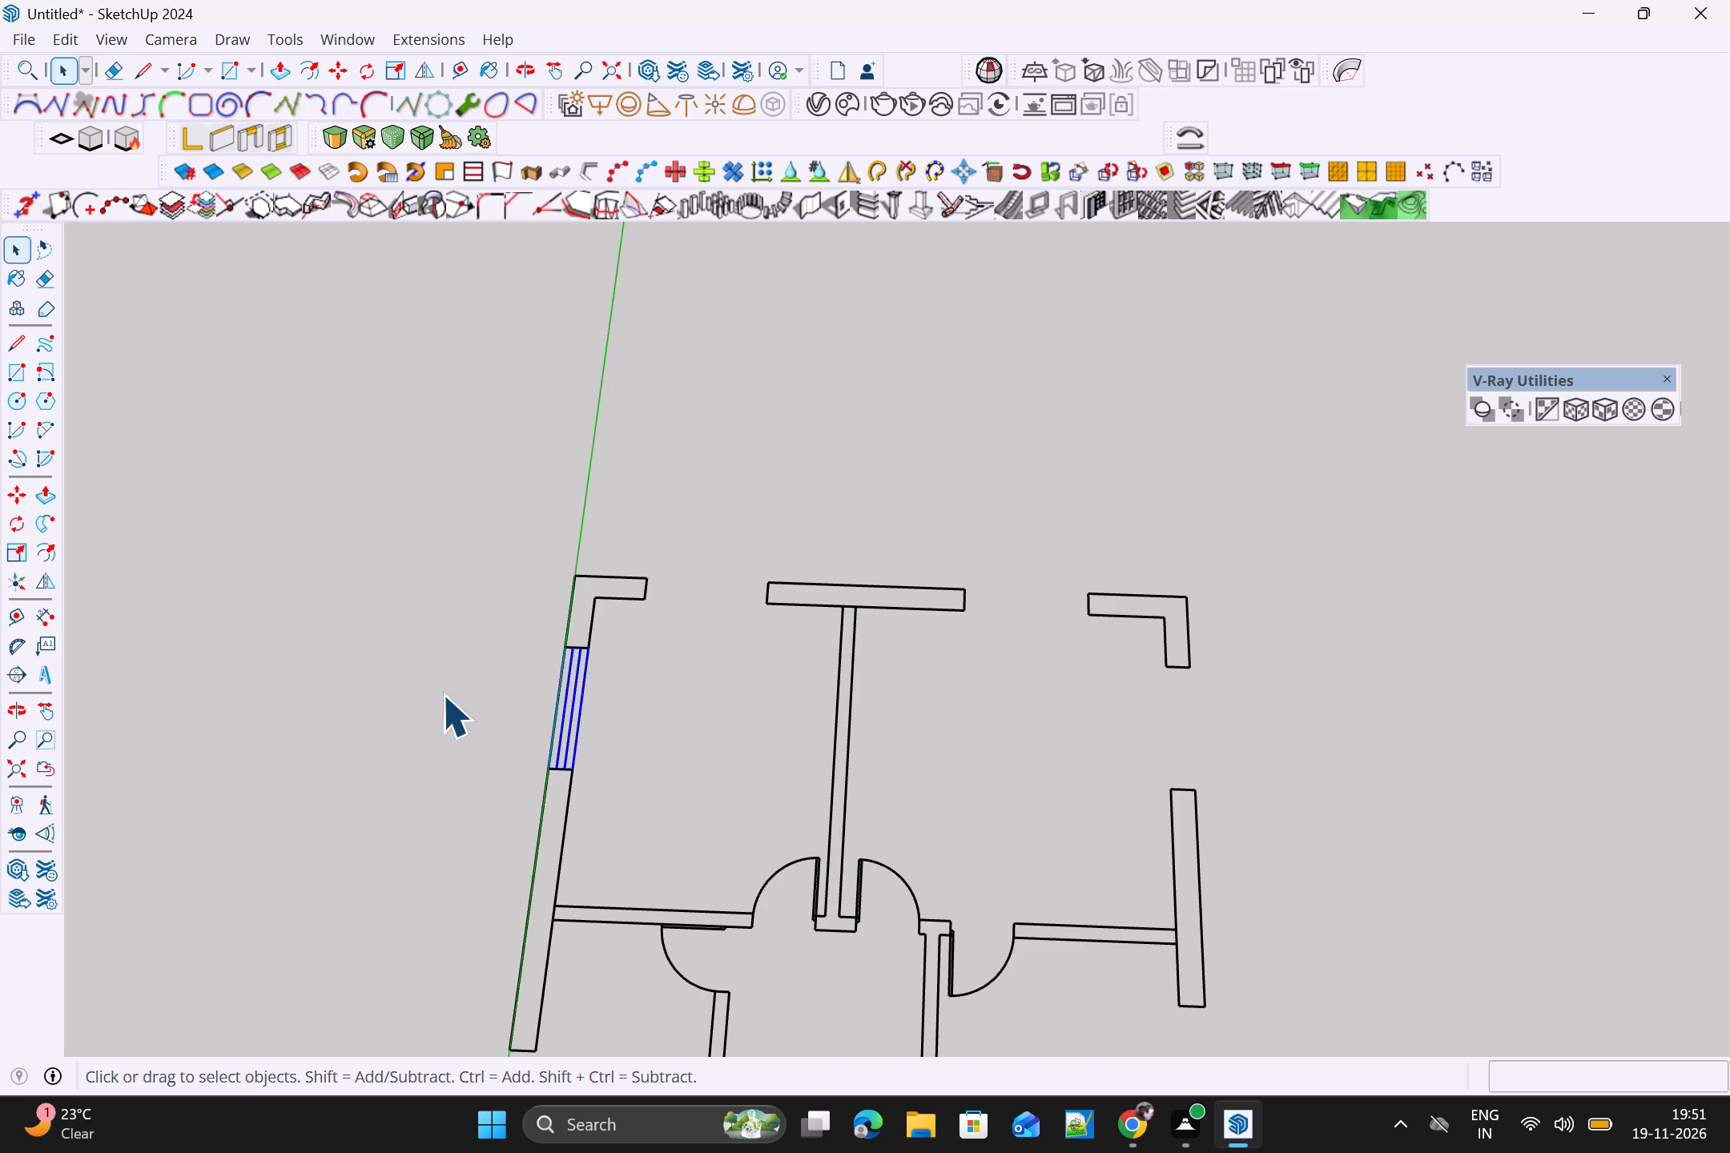
key("Delete")
Draw two lines about 4' long closing the rear-wall window gap of the bedroom beside the green axis, along the wall's outer and inner faces.
scroll(596, 721, "down", 9)
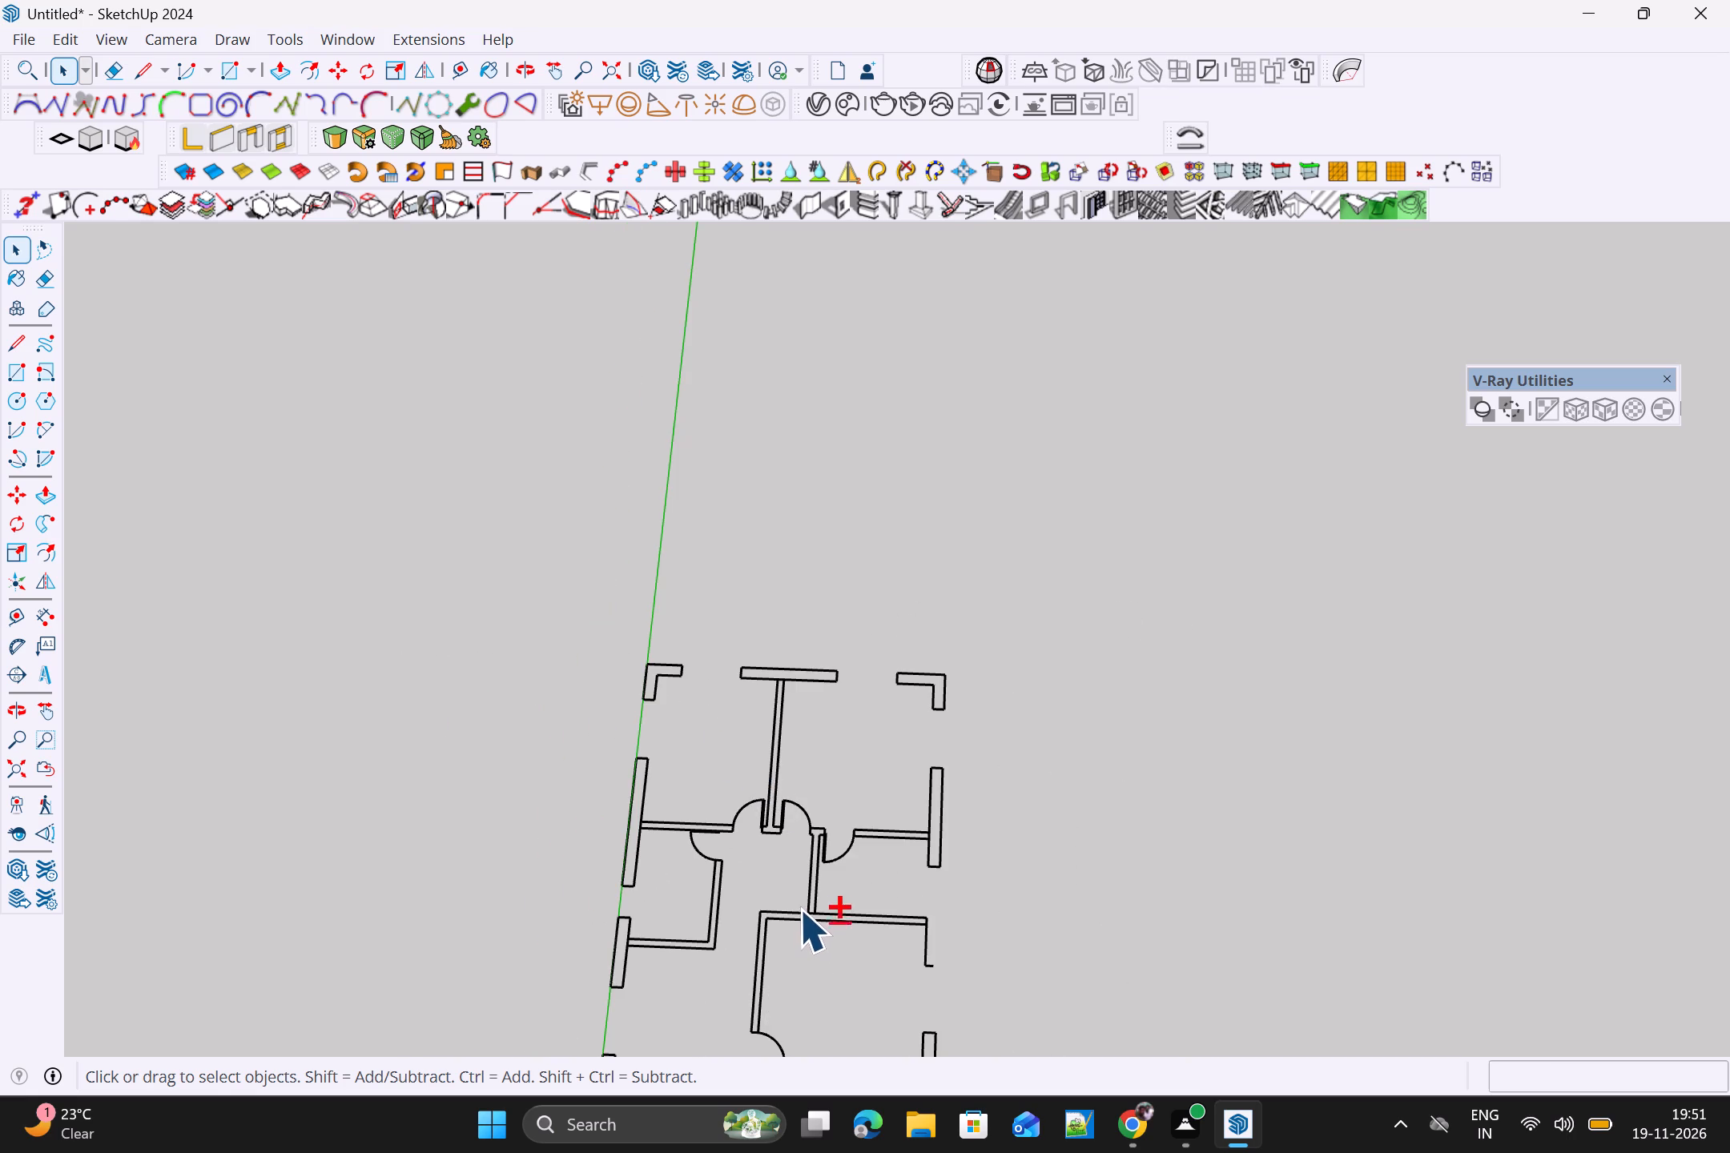
middle_click_drag(831, 802, 842, 701, "shift")
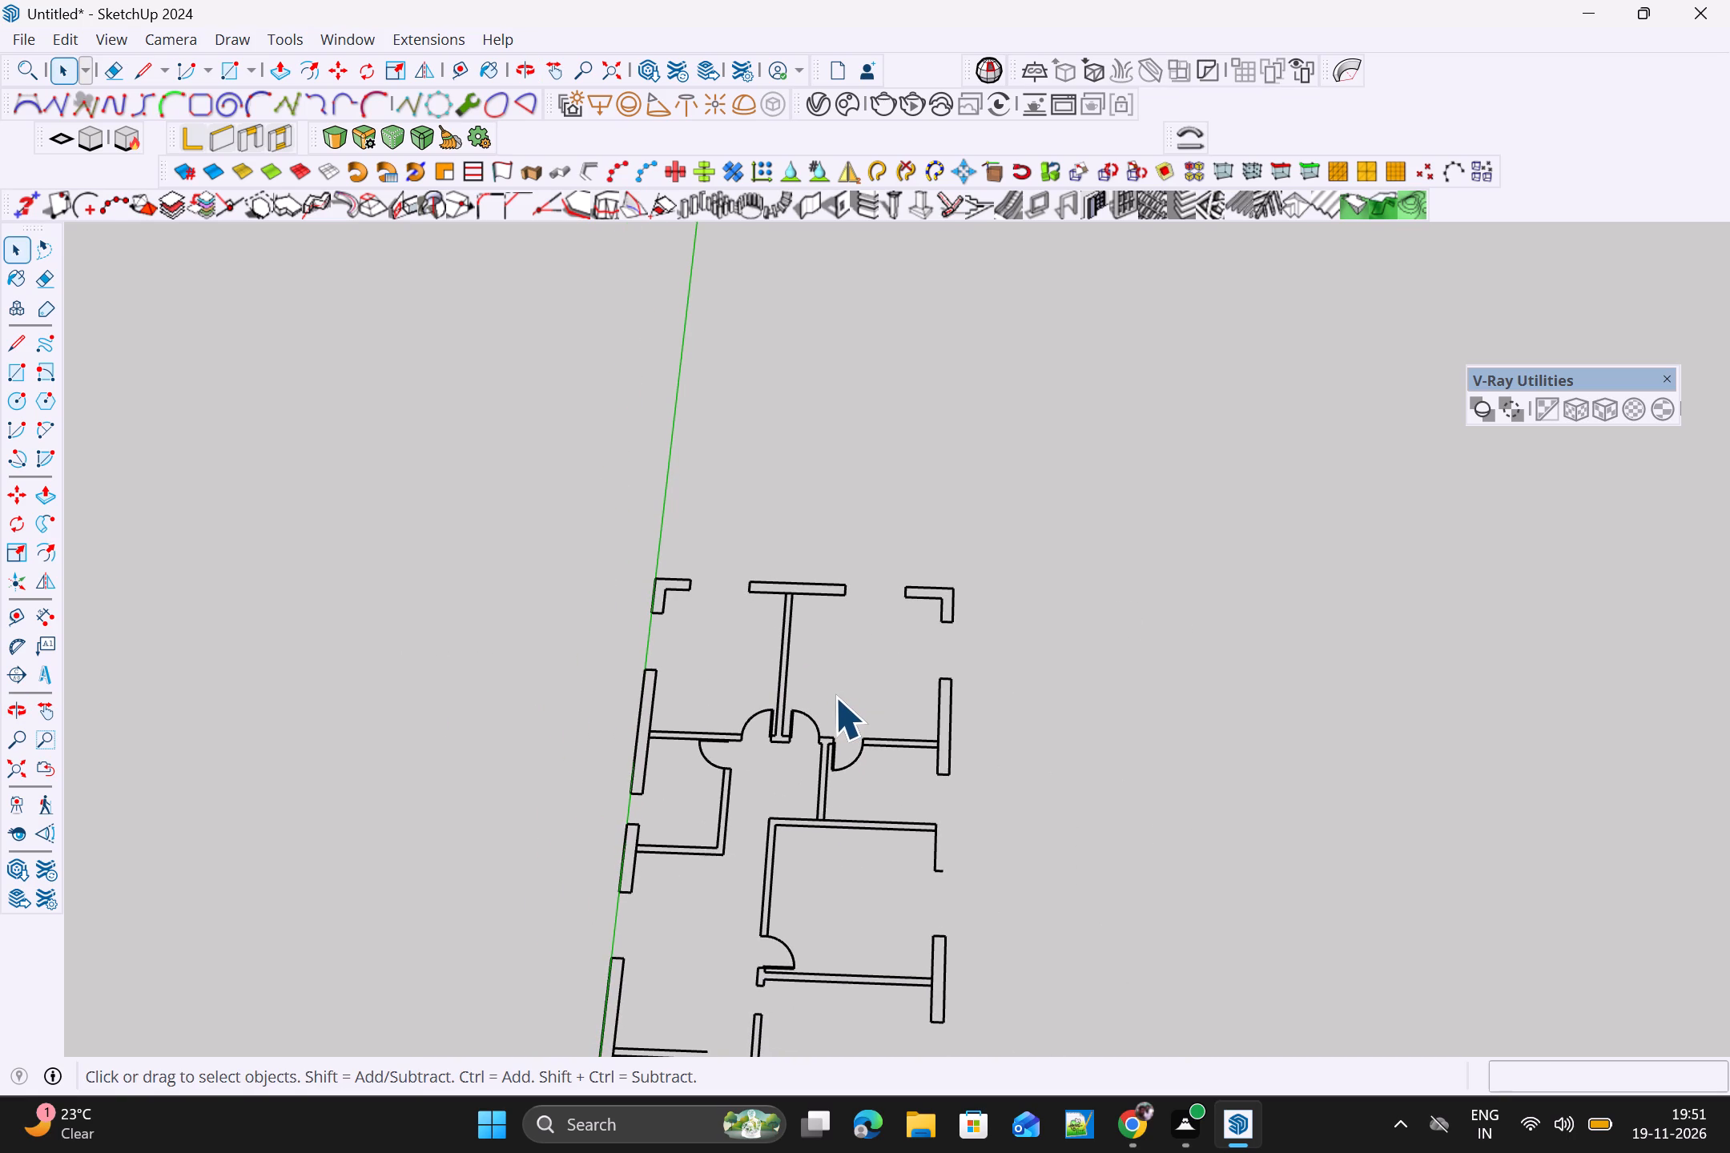
key("l")
key("Return")
scroll(678, 584, "up", 10)
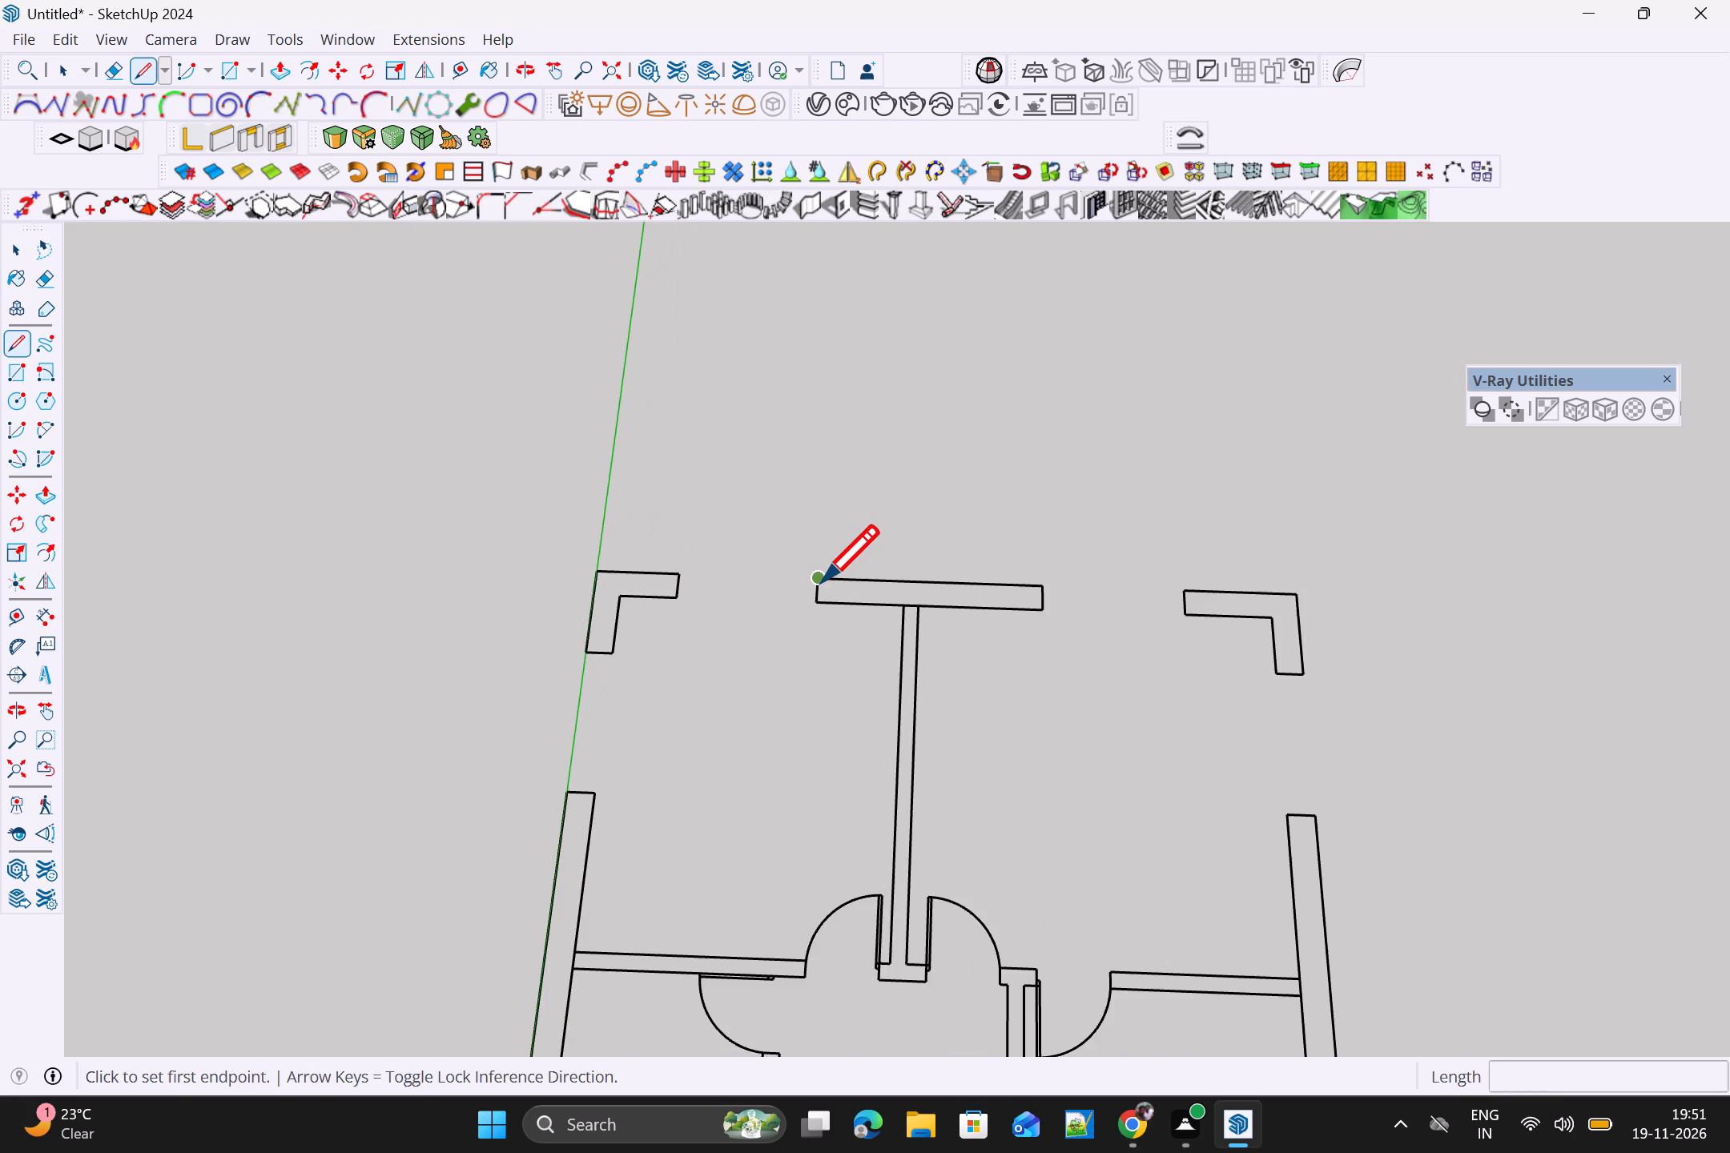
left_click(819, 581)
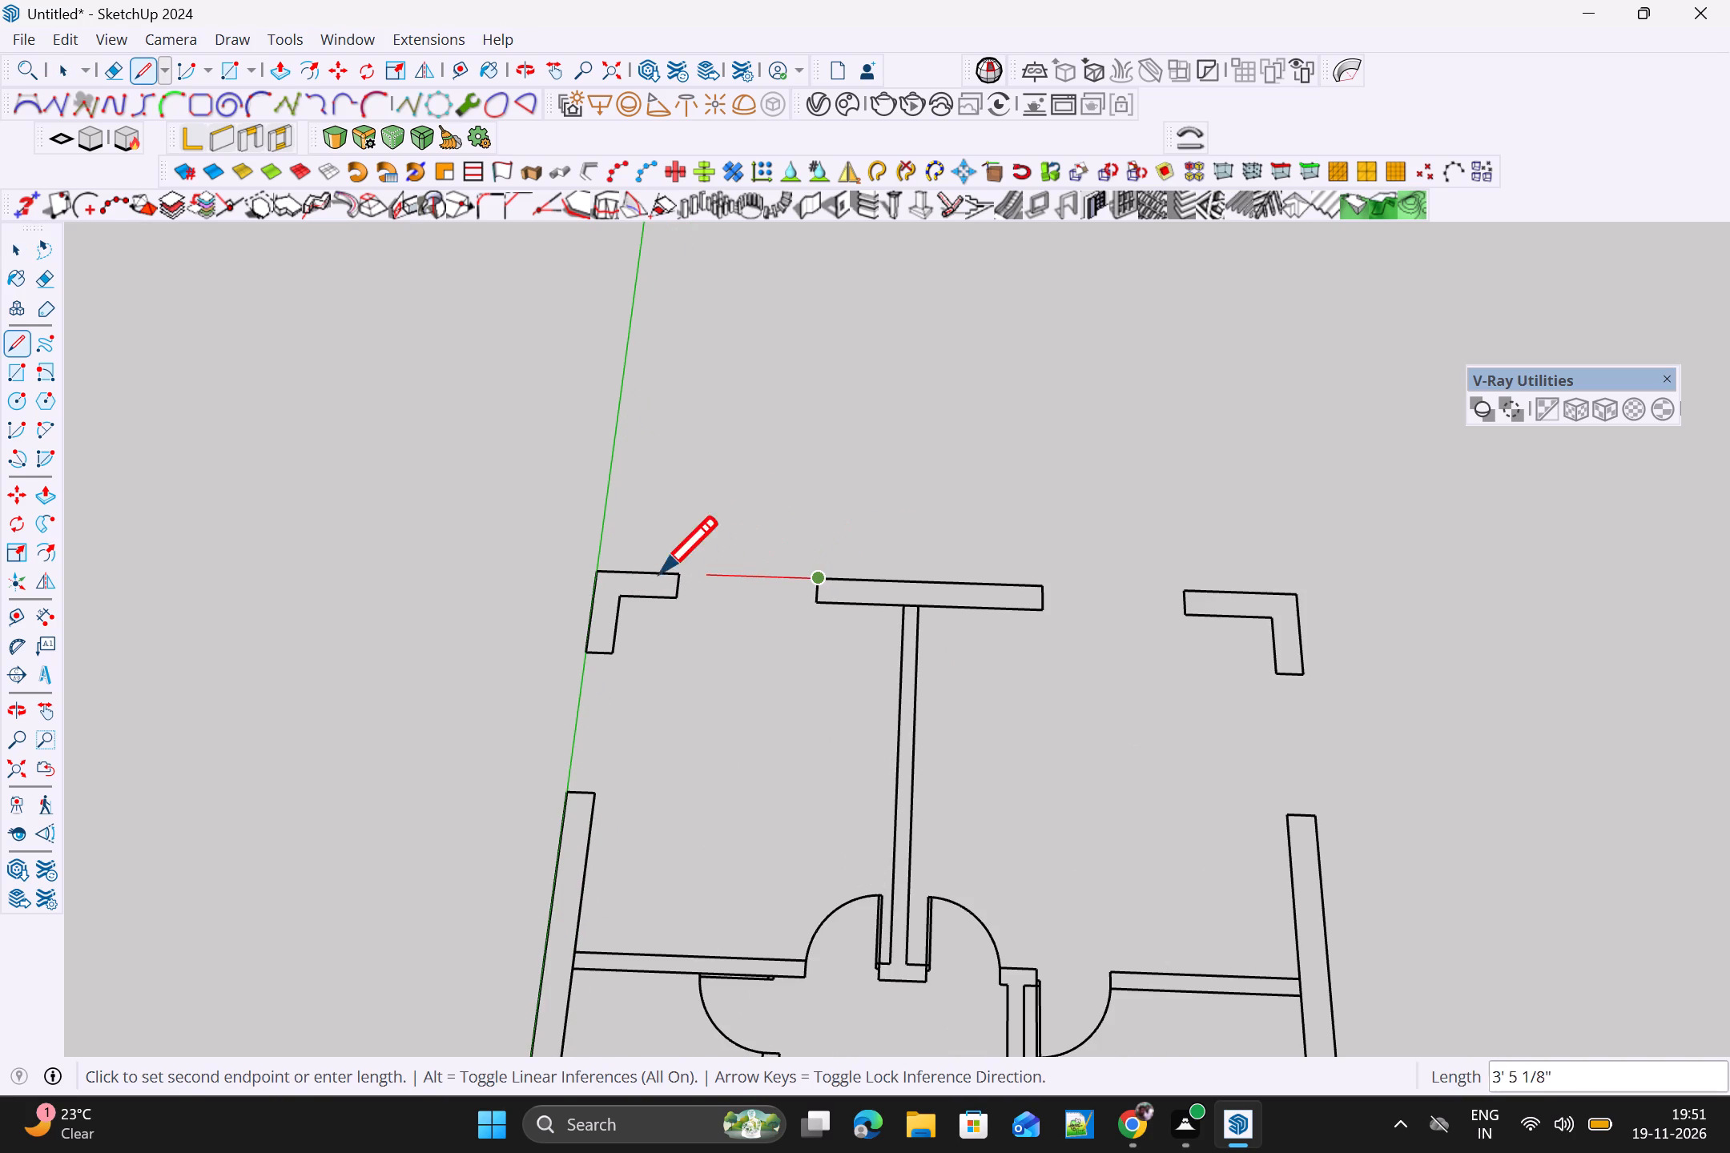
left_click(681, 572)
key("space")
key("space")
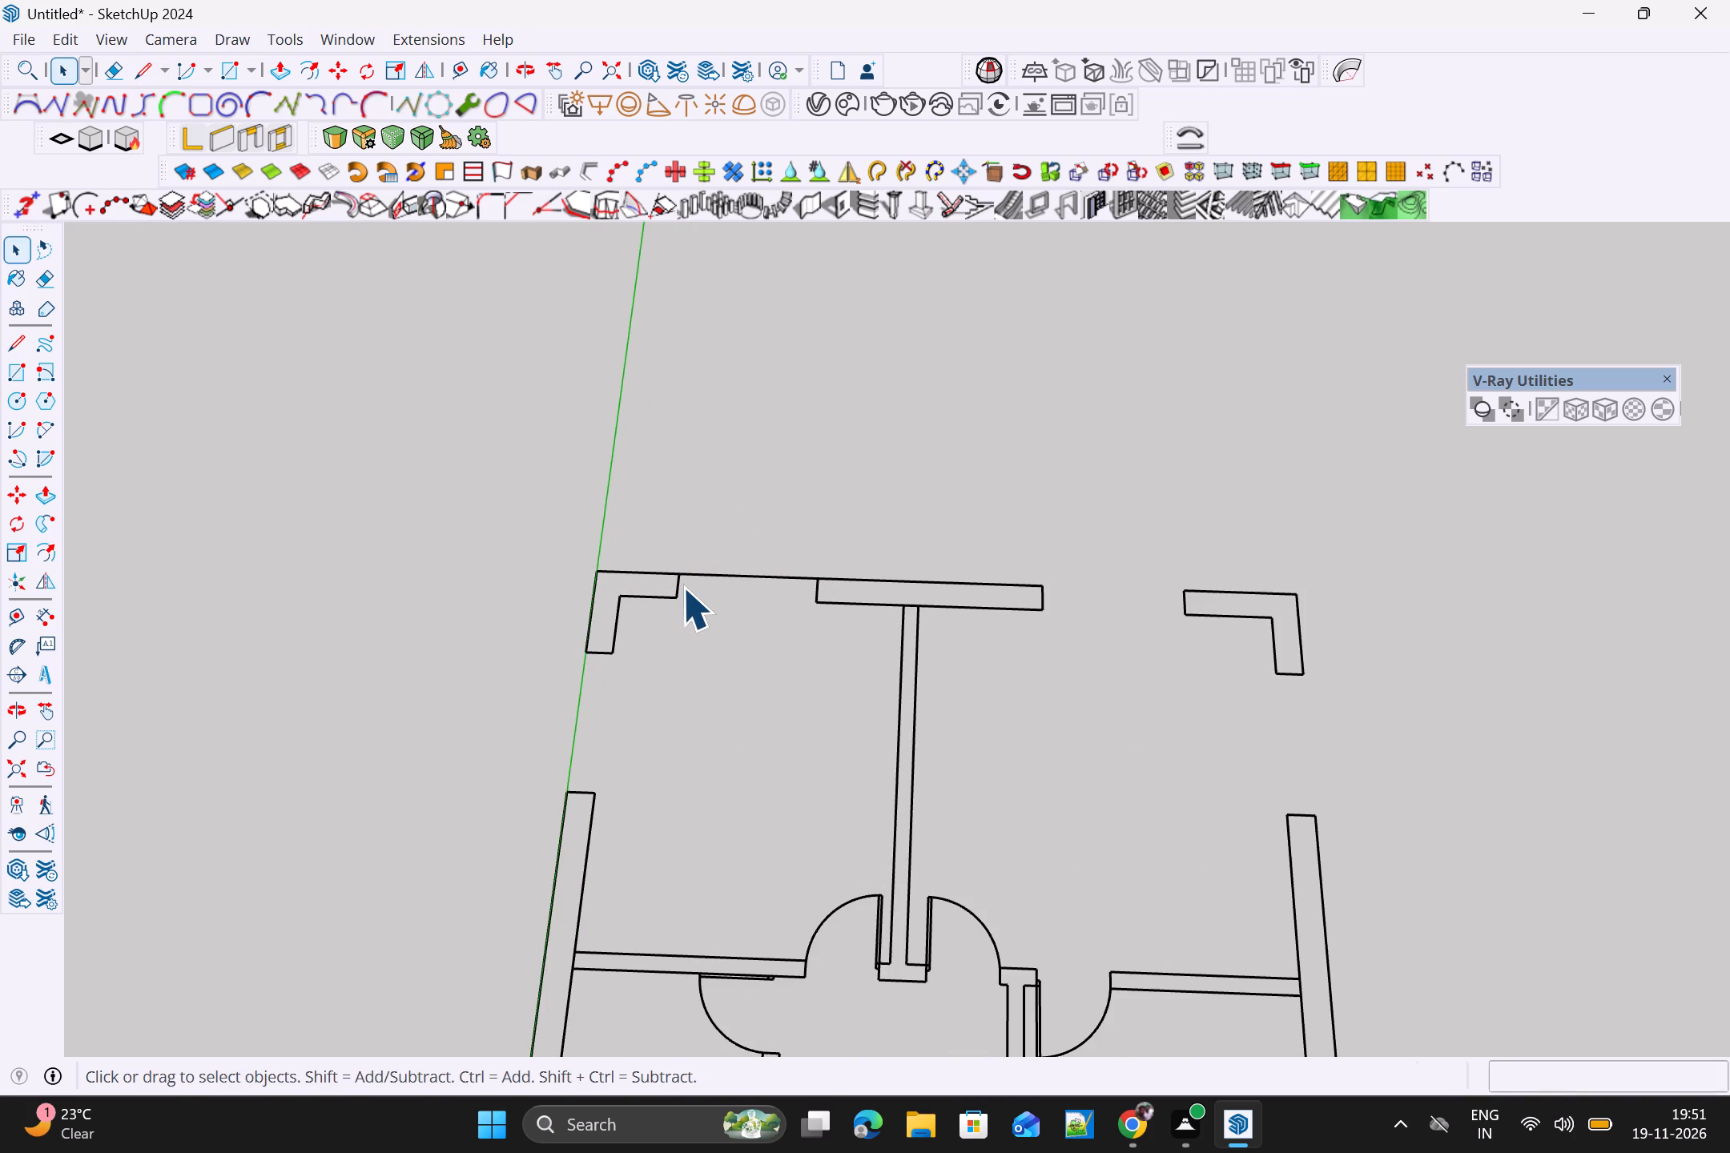
key("space")
type("KL")
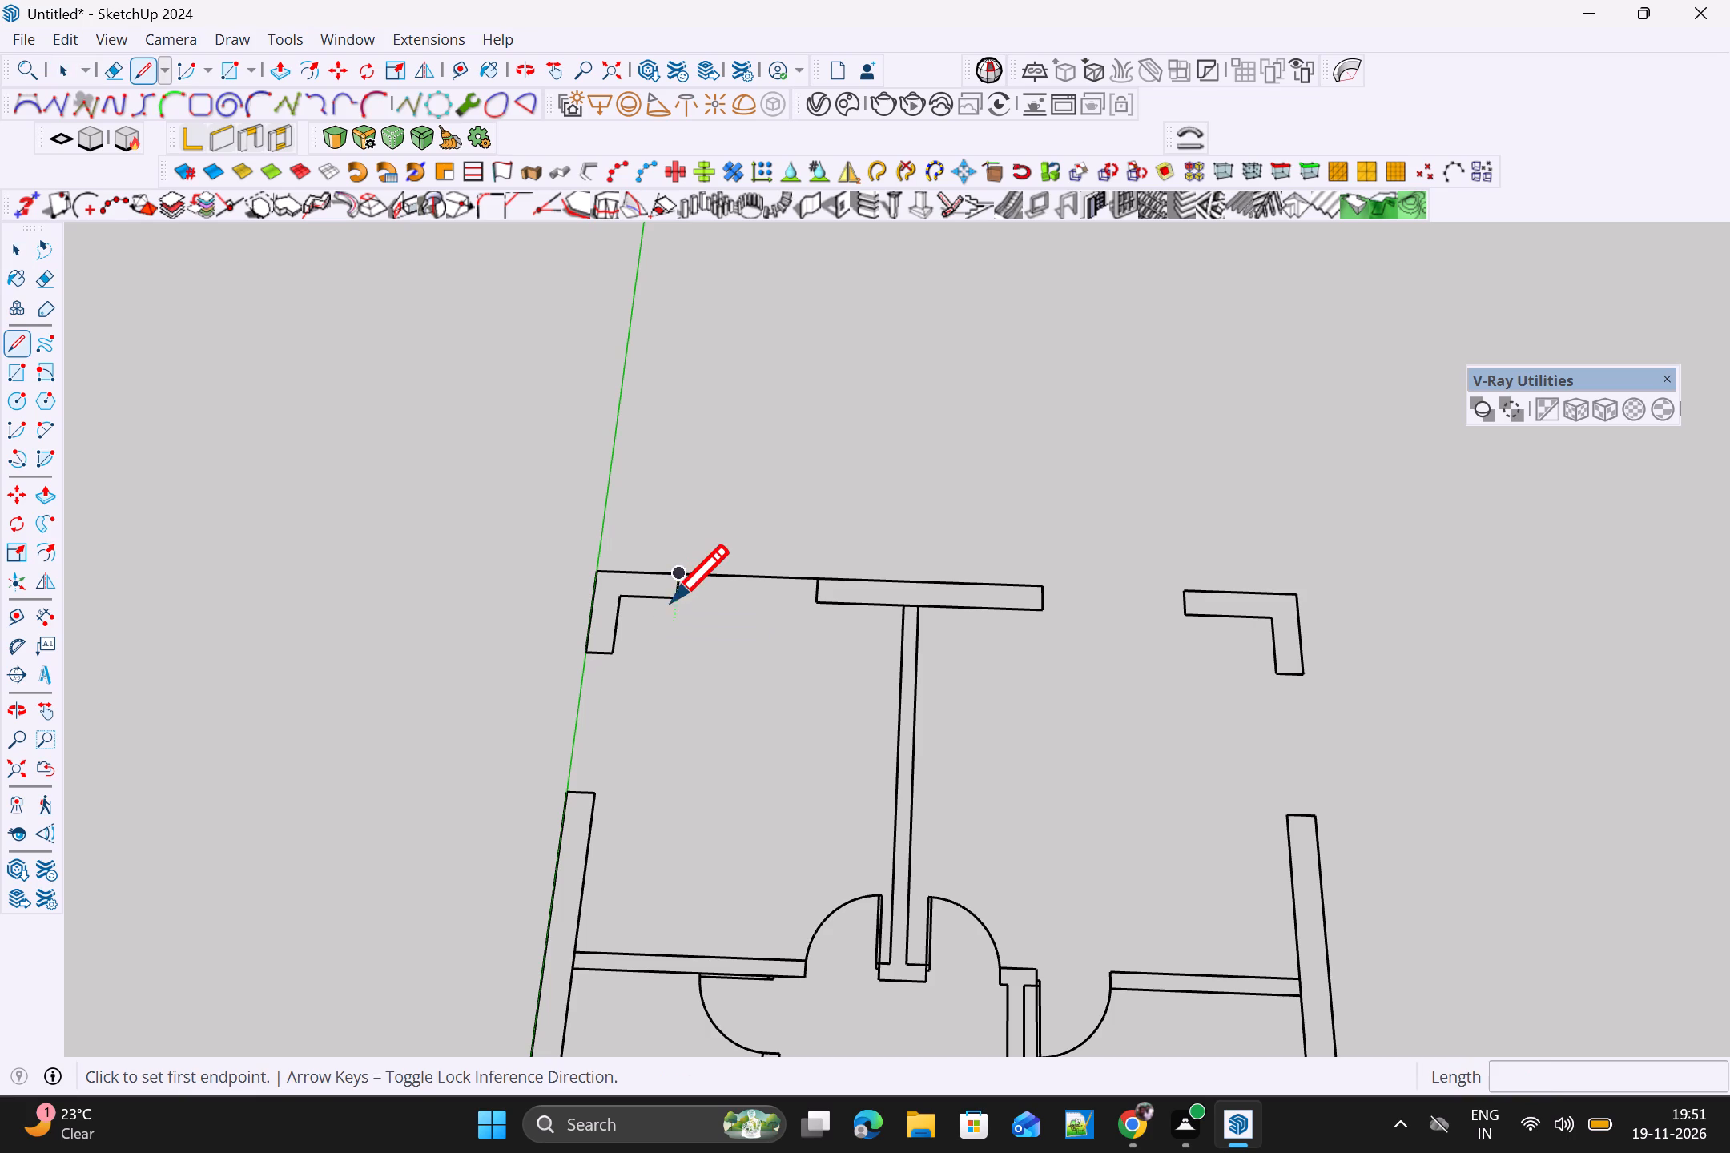
left_click(678, 597)
left_click(822, 606)
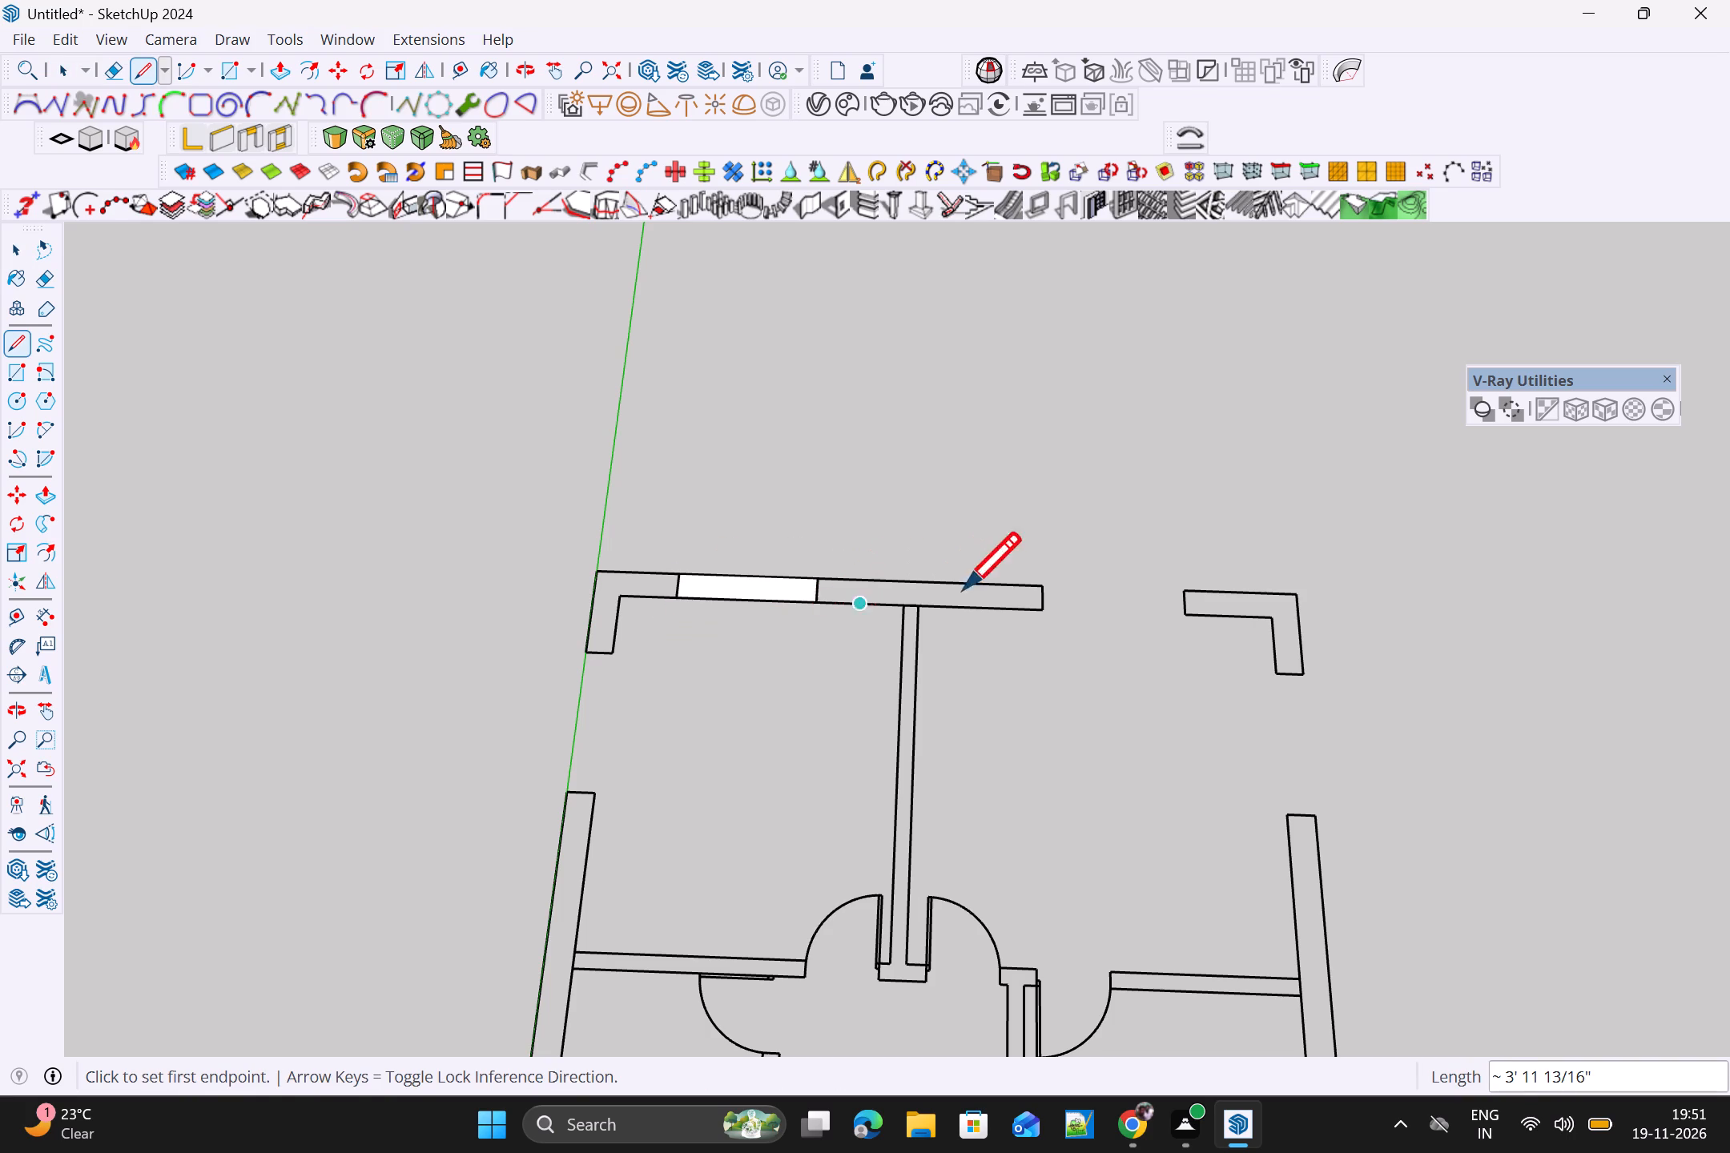
key("space")
Erase the two cross lines at the ends of the bridged rear-wall gap so the wall outline runs through.
scroll(869, 614, "up", 2)
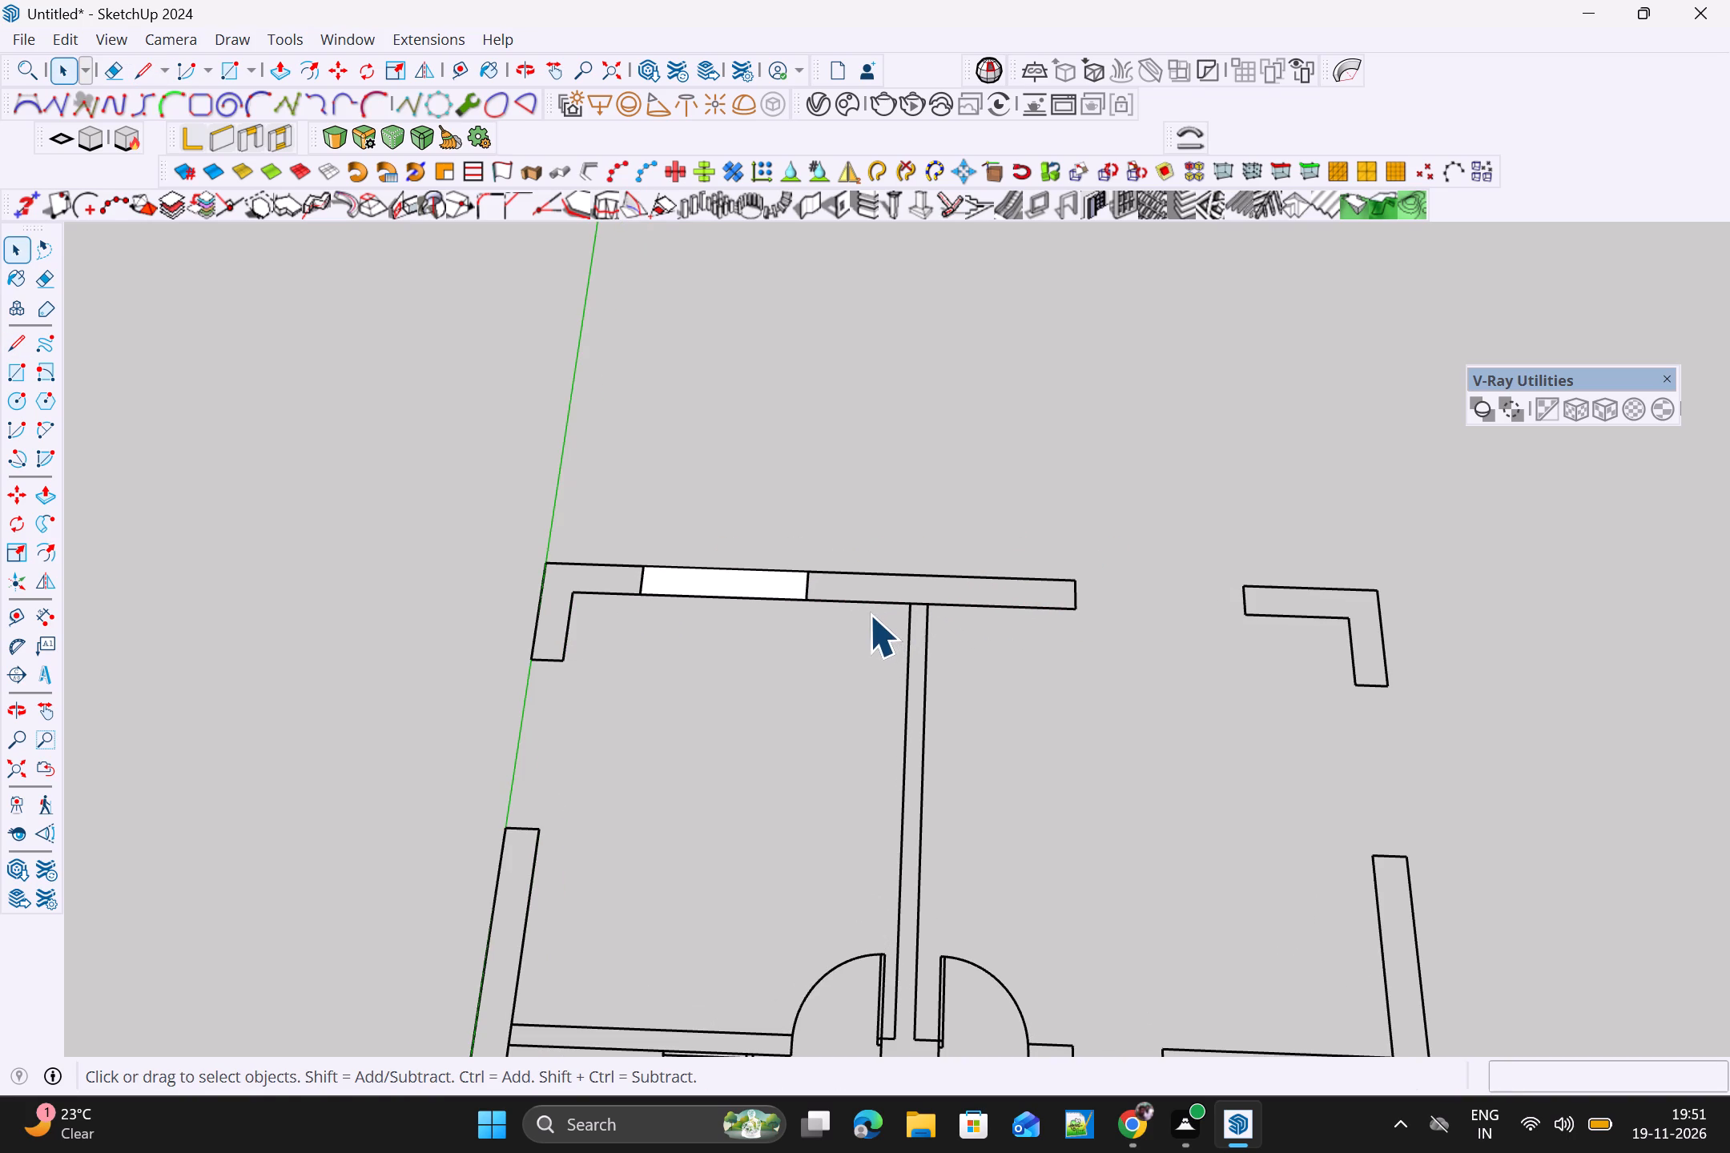
key("e")
scroll(822, 609, "up", 4)
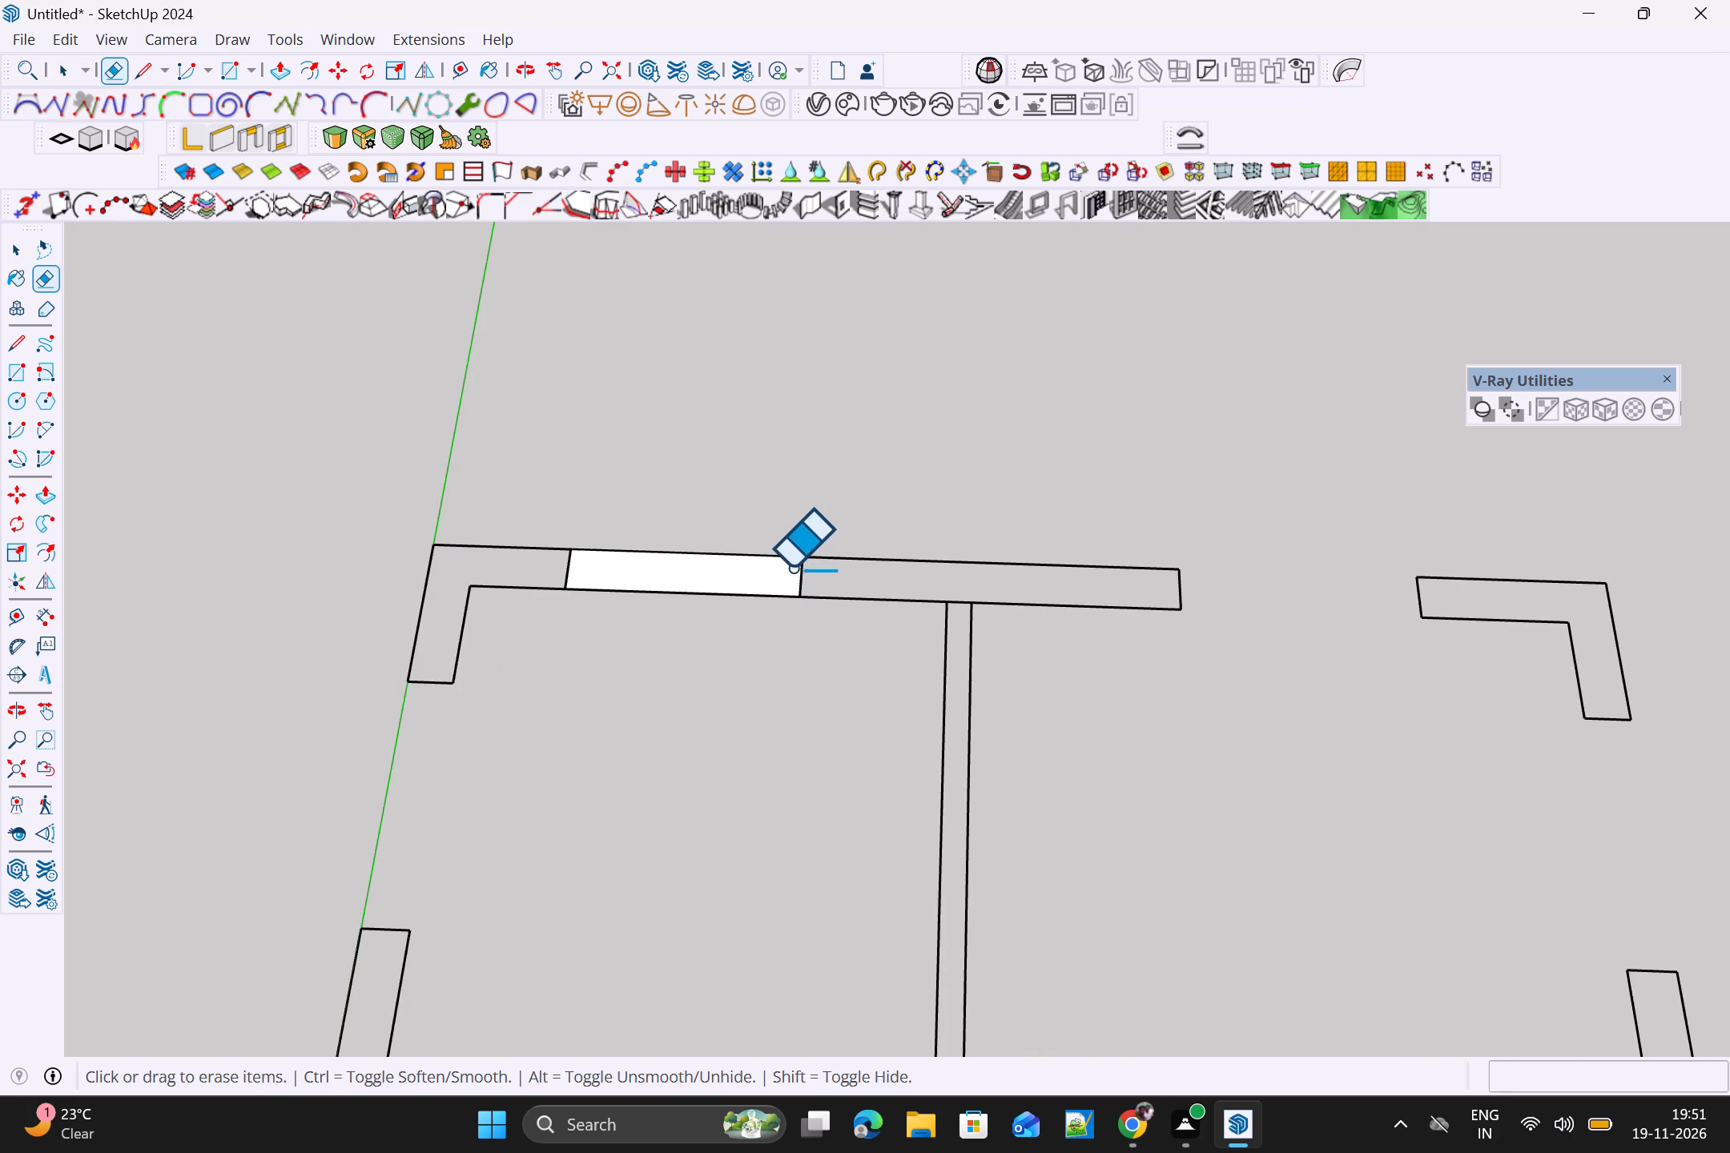
left_click_drag(791, 568, 827, 577)
left_click_drag(604, 564, 498, 570)
scroll(565, 562, "down", 2)
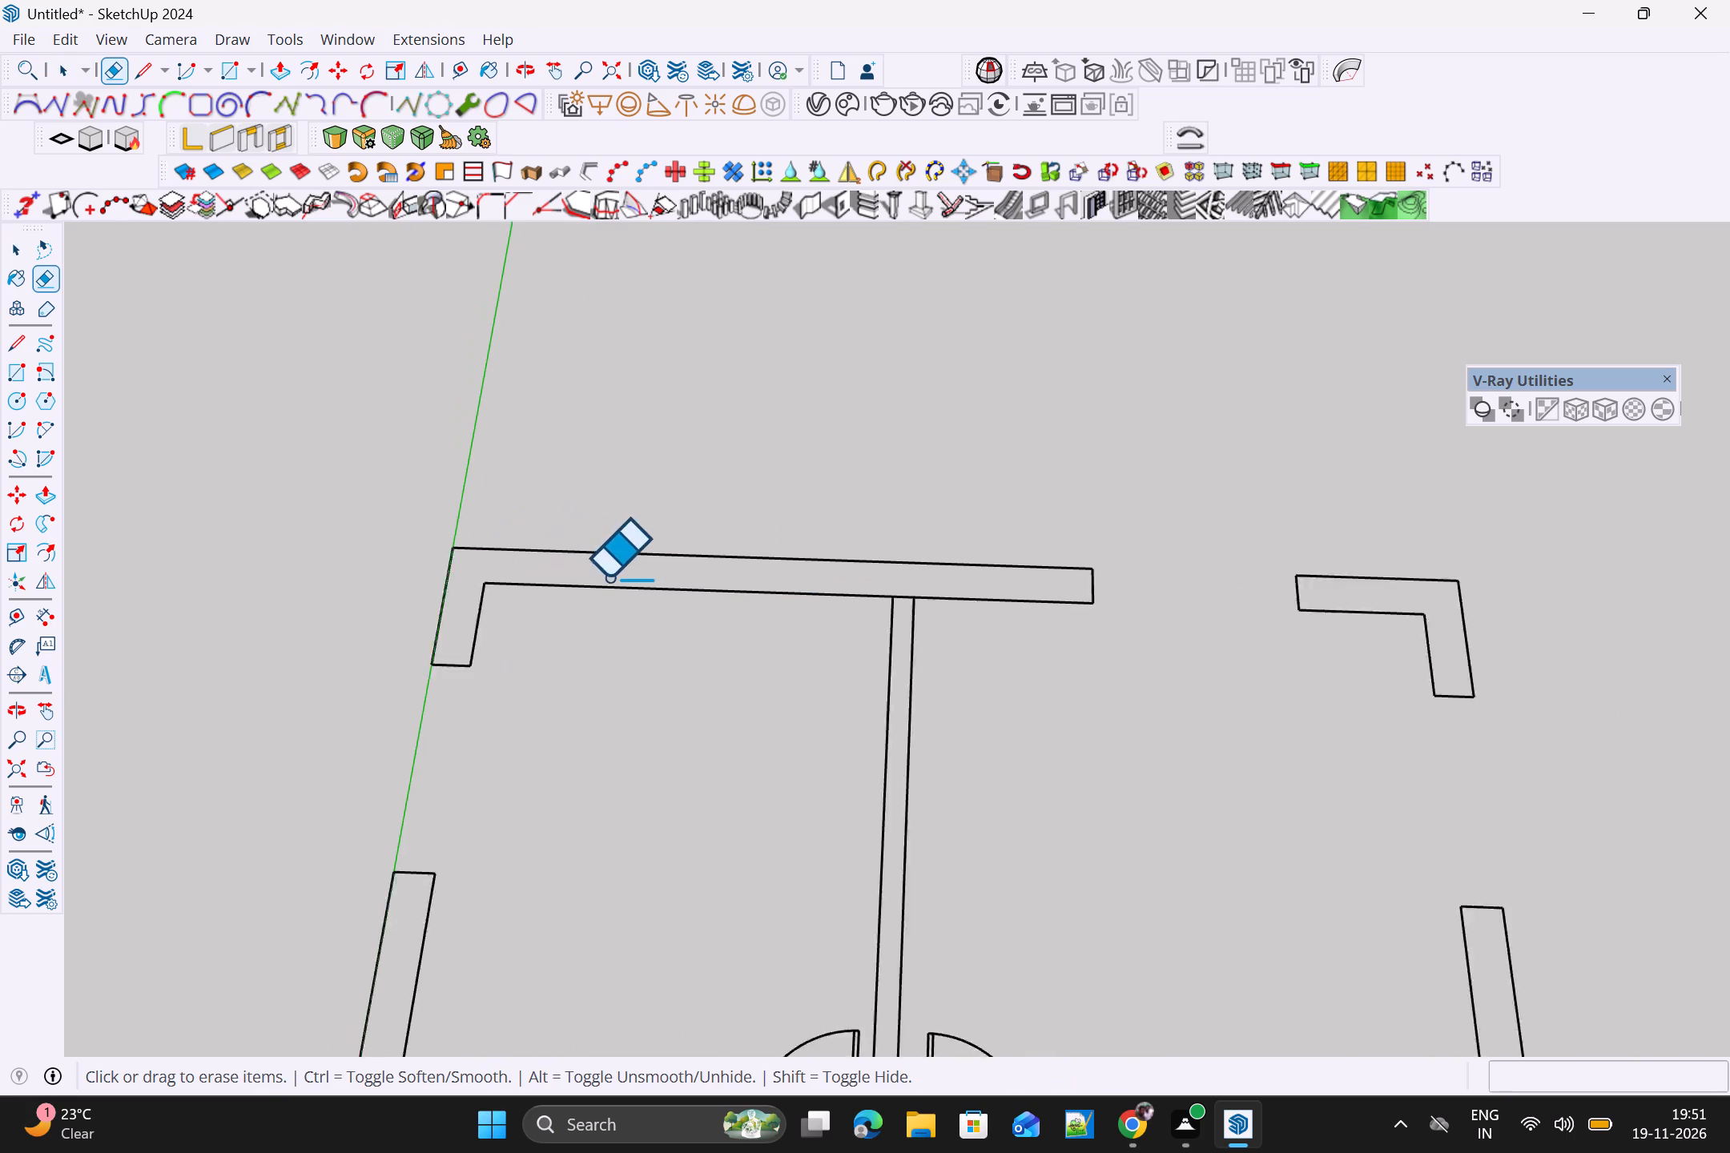
Erase the wall end lines at the rear and side window openings of the bedroom farther from the green axis.
scroll(607, 577, "down", 3)
scroll(1249, 607, "up", 3)
left_click_drag(1136, 585, 1080, 585)
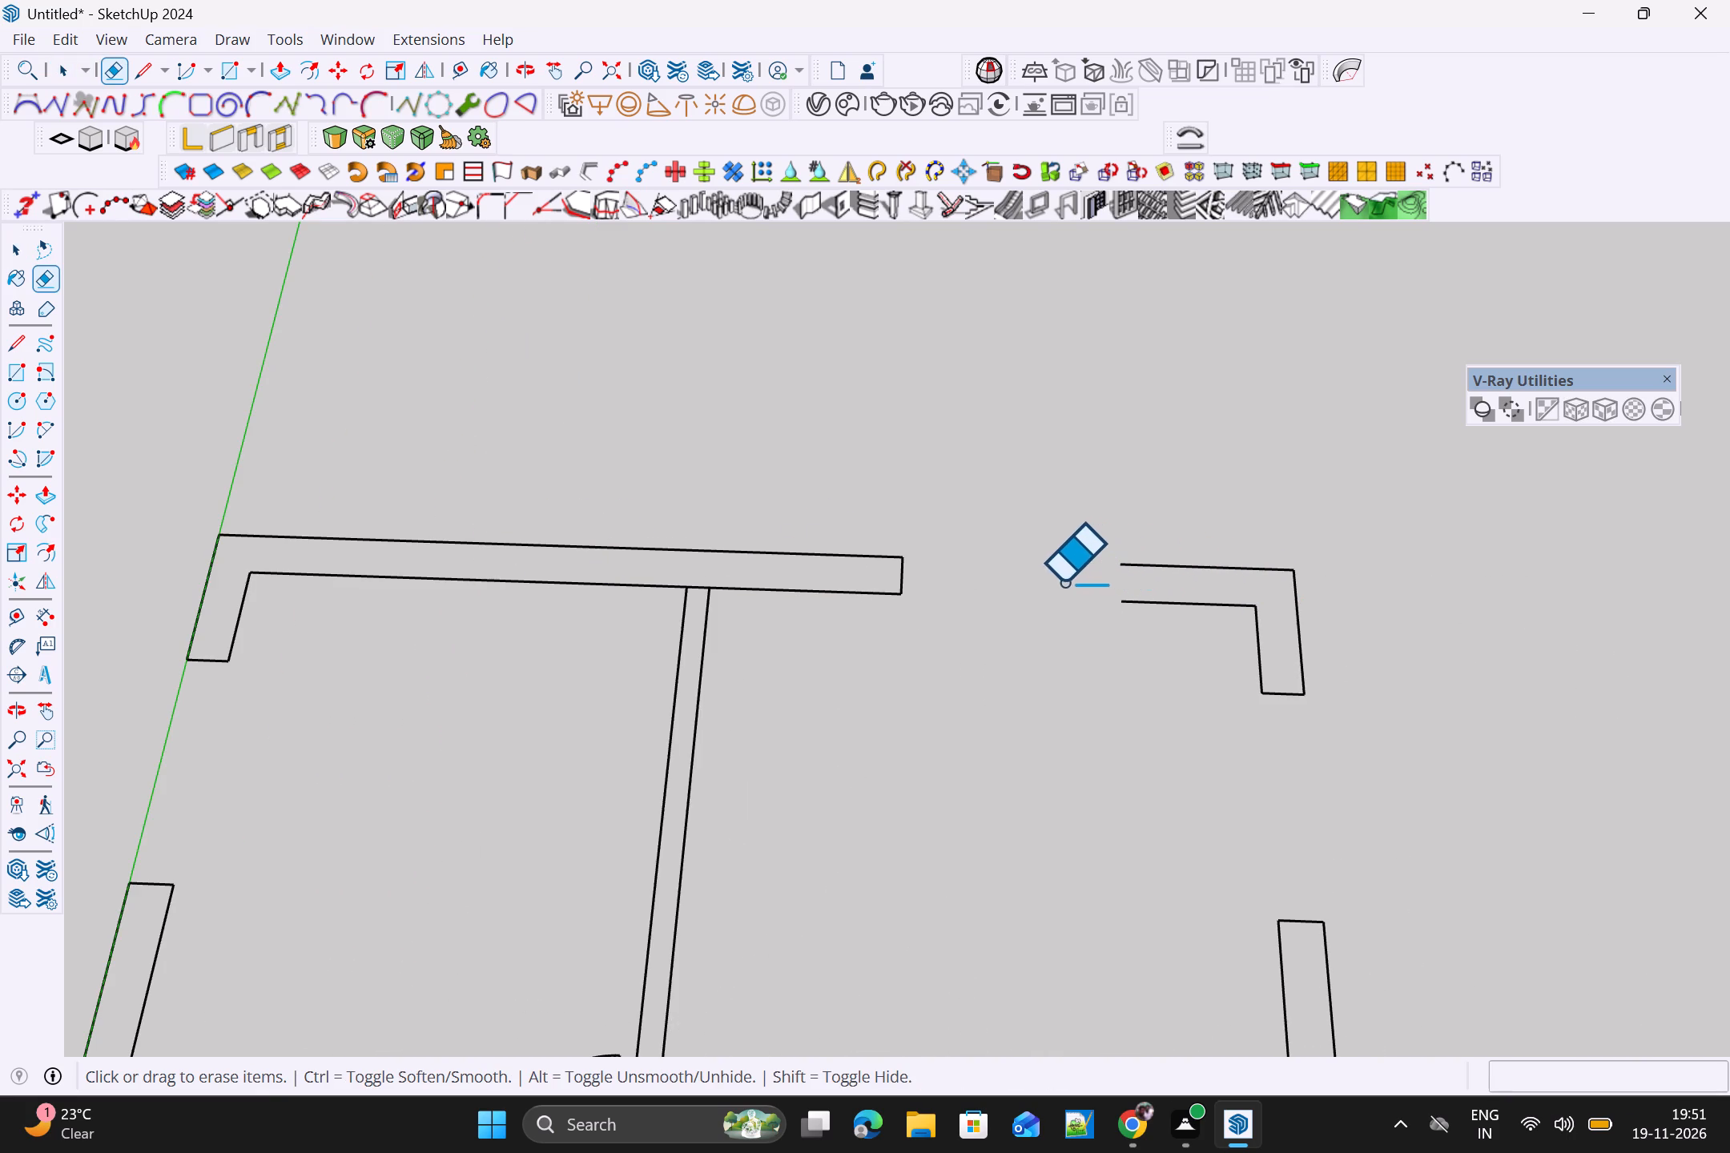
left_click_drag(936, 583, 875, 579)
scroll(903, 579, "down", 4)
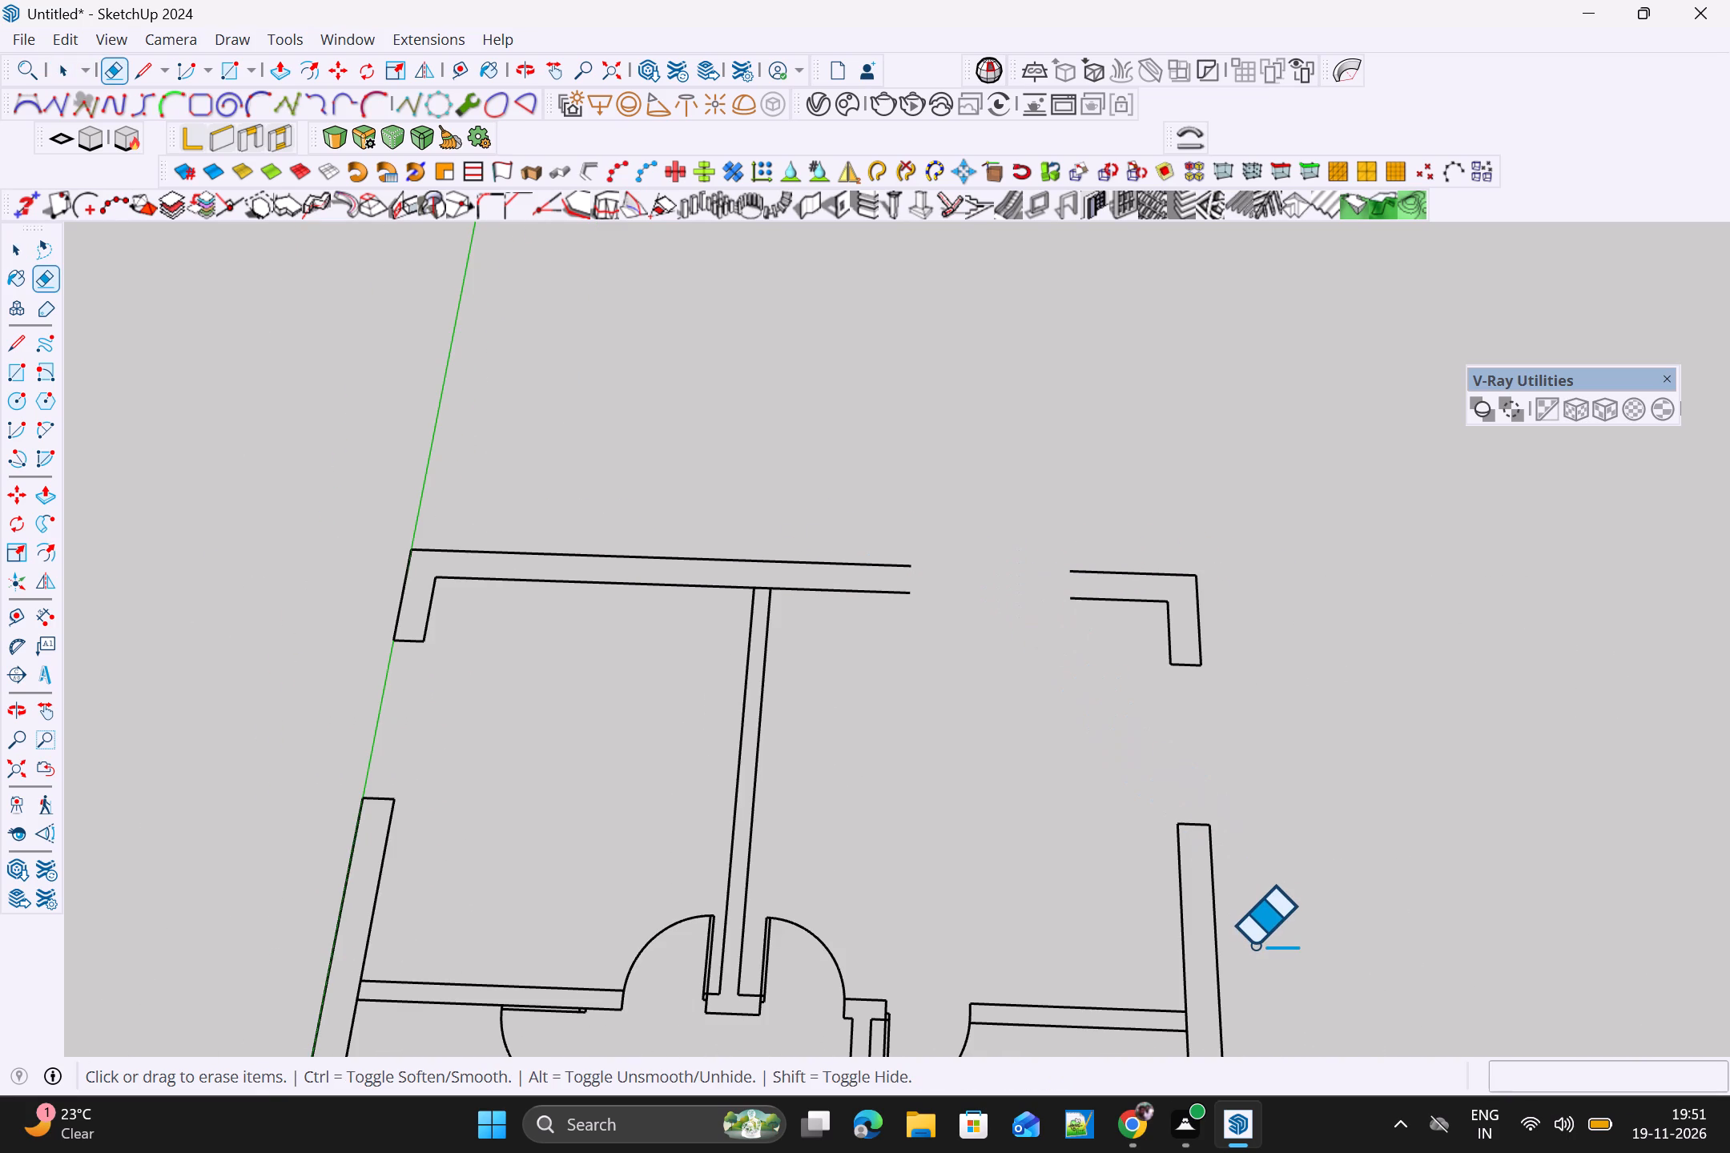
middle_click_drag(1250, 903, 1248, 741, "shift")
scroll(1208, 685, "up", 4)
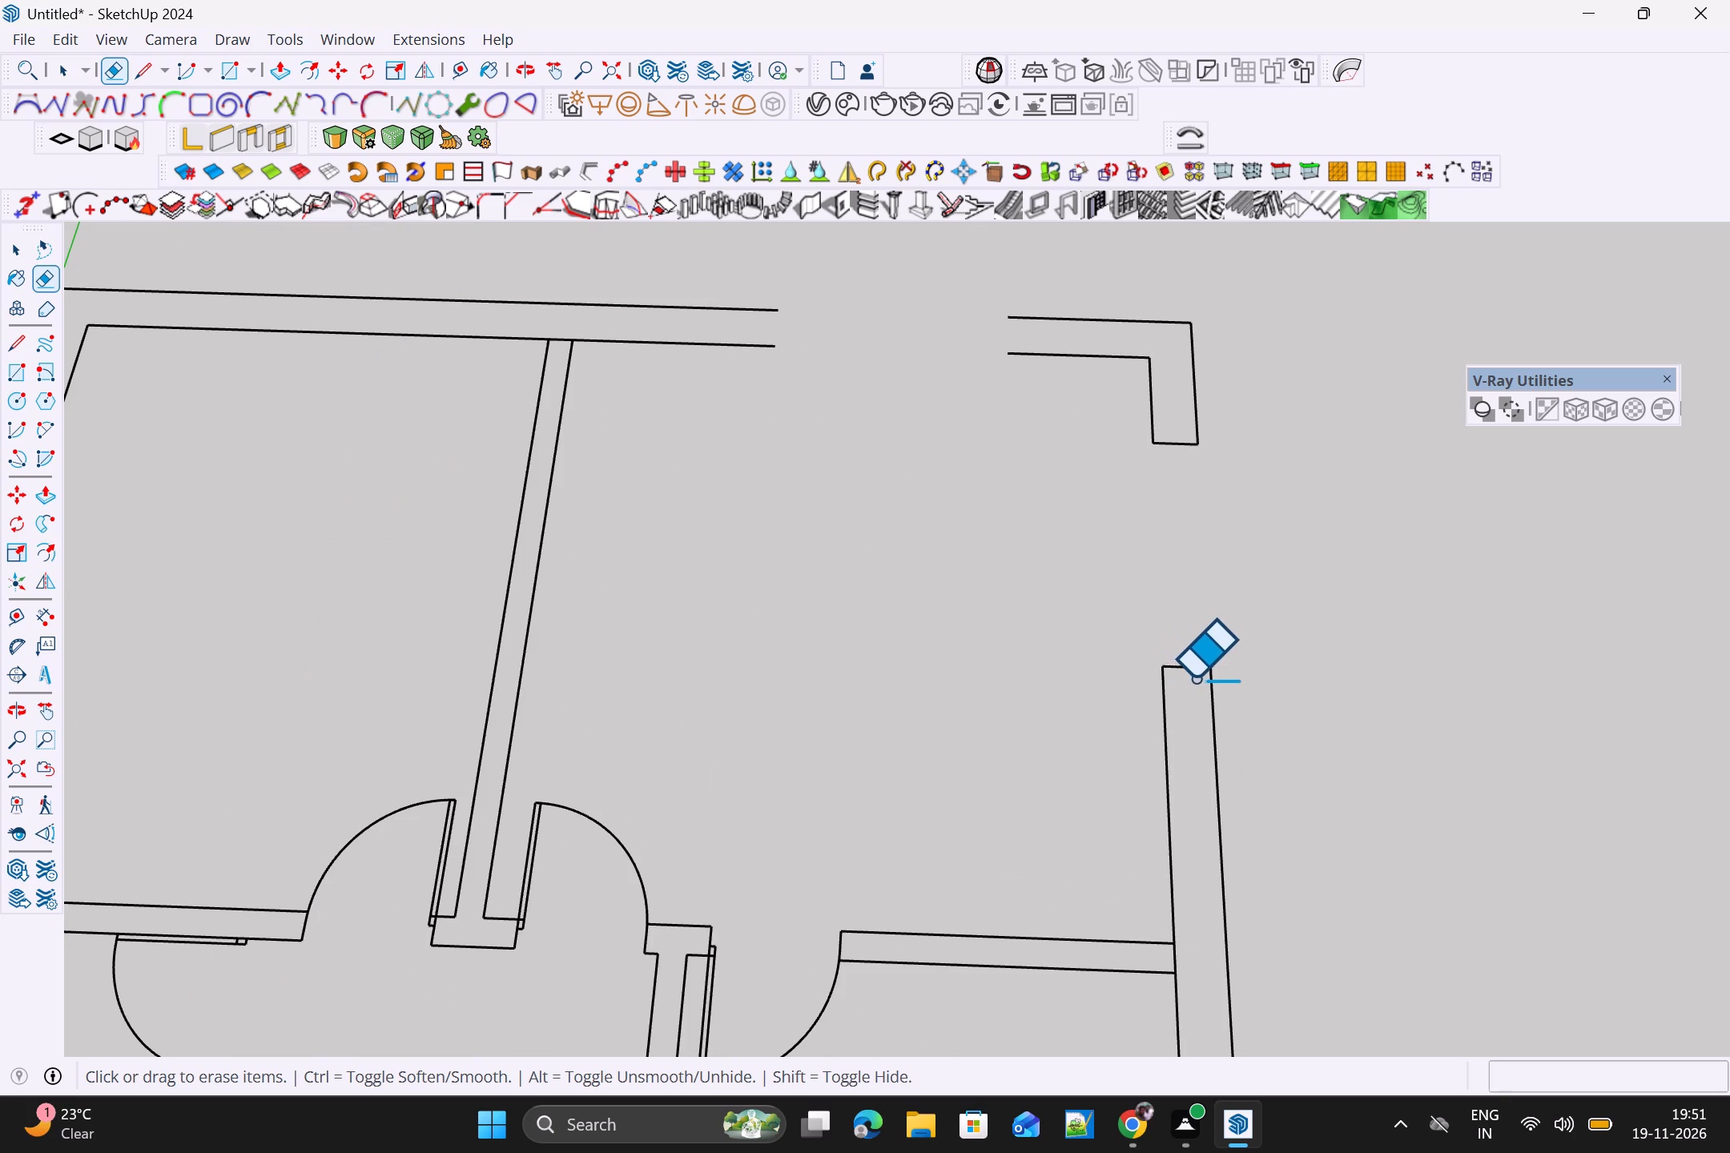
left_click_drag(1194, 679, 1206, 610)
left_click_drag(1165, 417, 1173, 508)
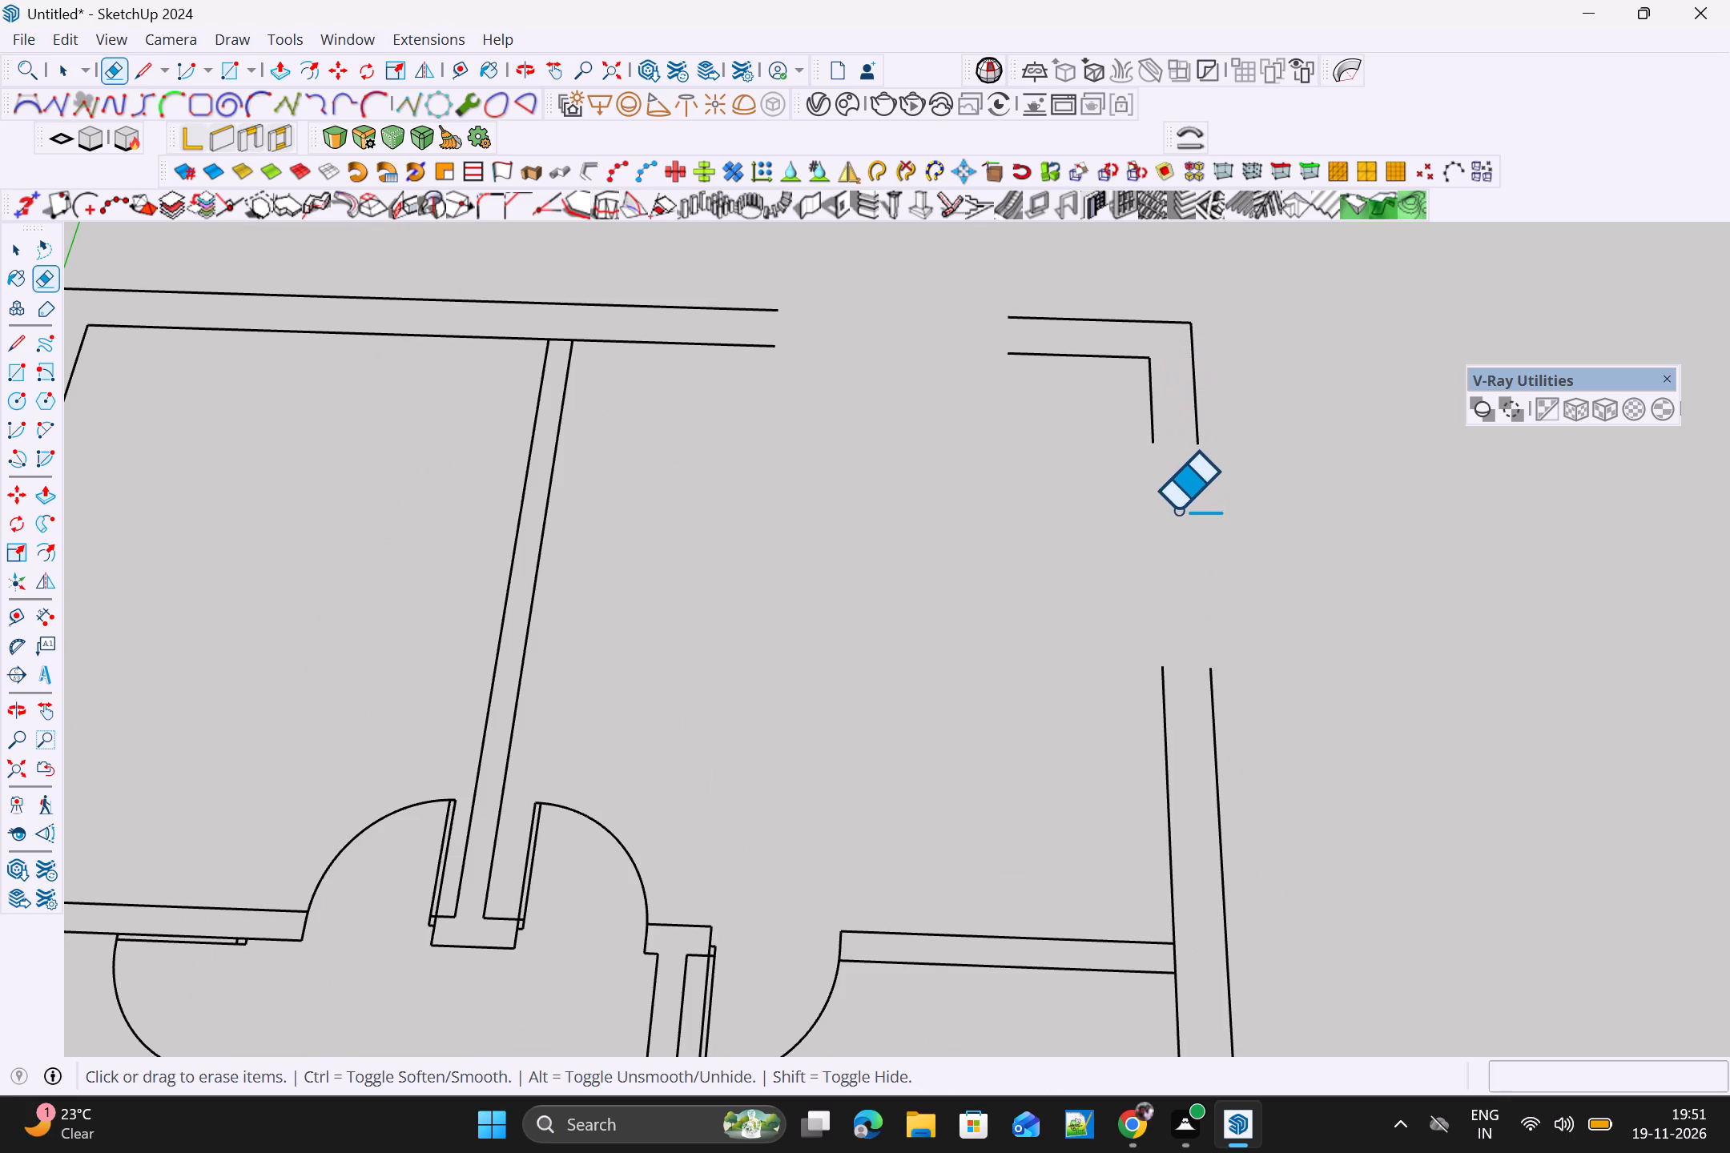
Erase the wall end lines on both sides of the side window opening in the bedroom beside the green axis.
scroll(1344, 849, "down", 10)
scroll(724, 663, "up", 4)
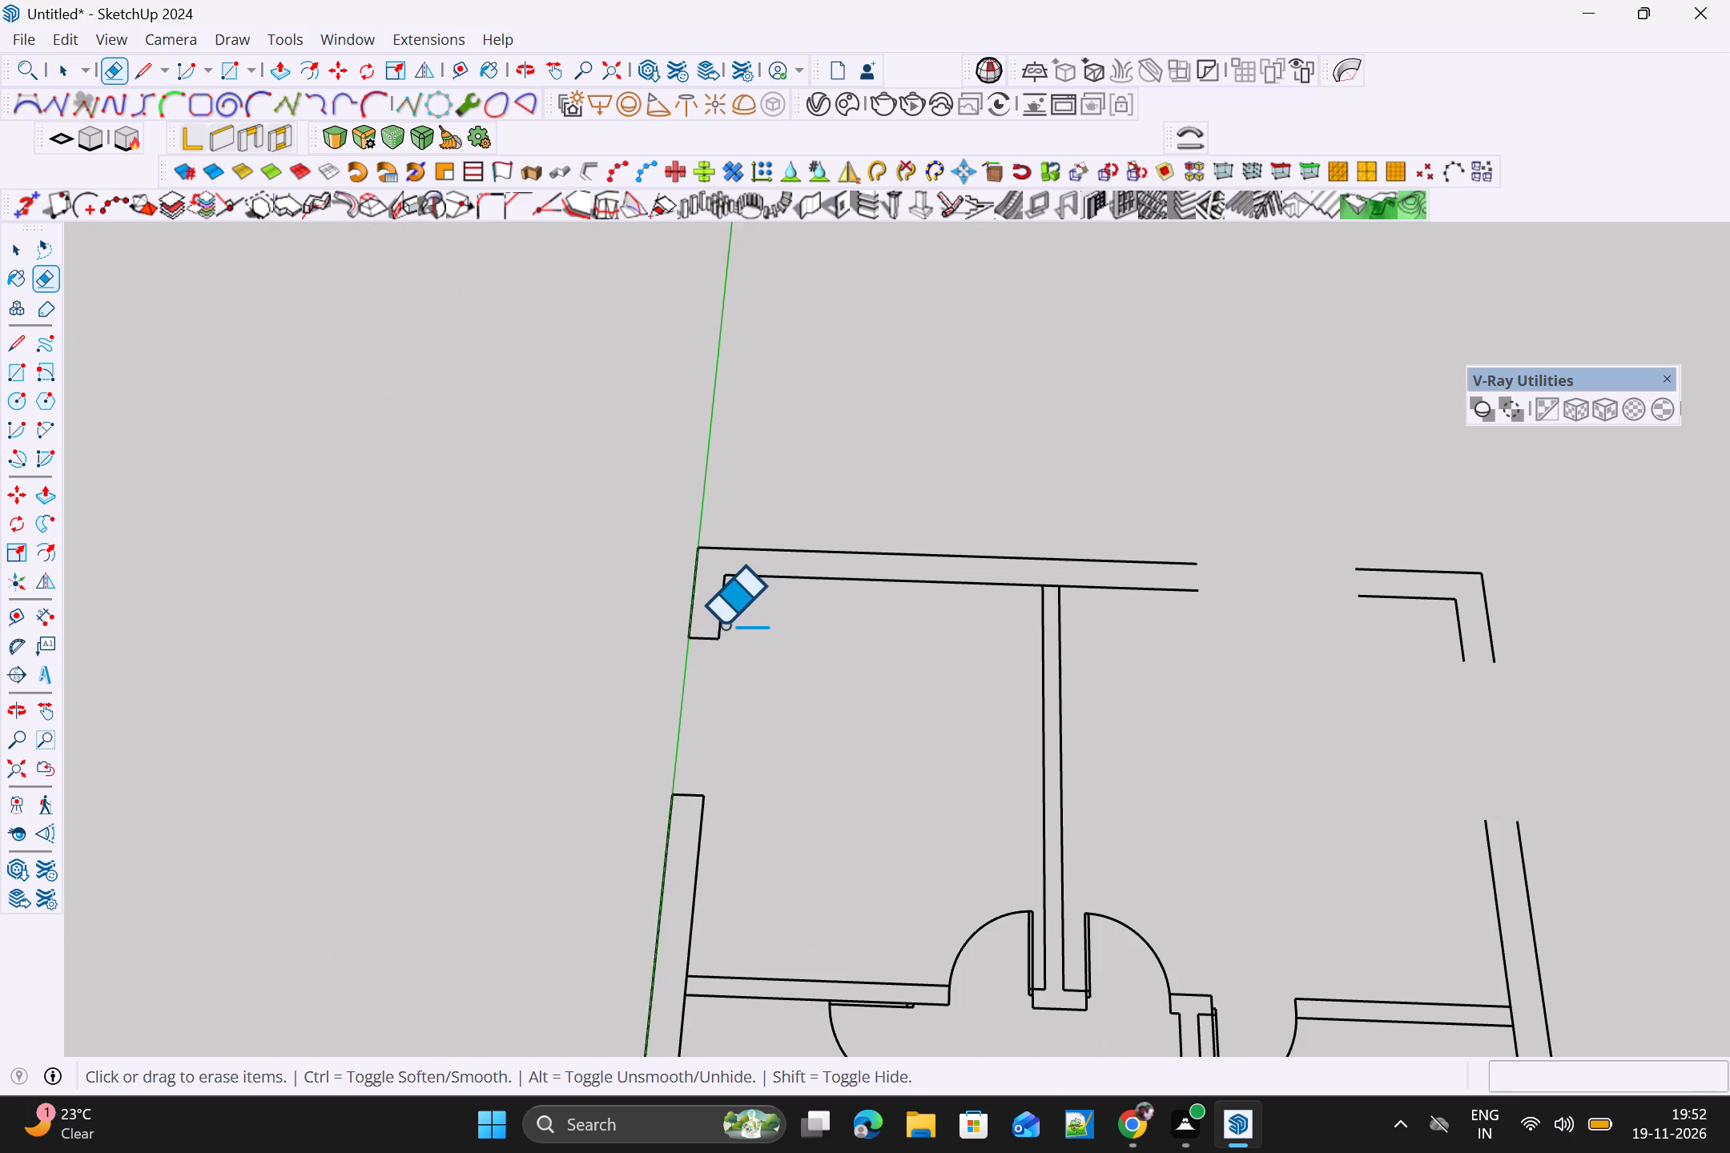
left_click_drag(700, 631, 700, 664)
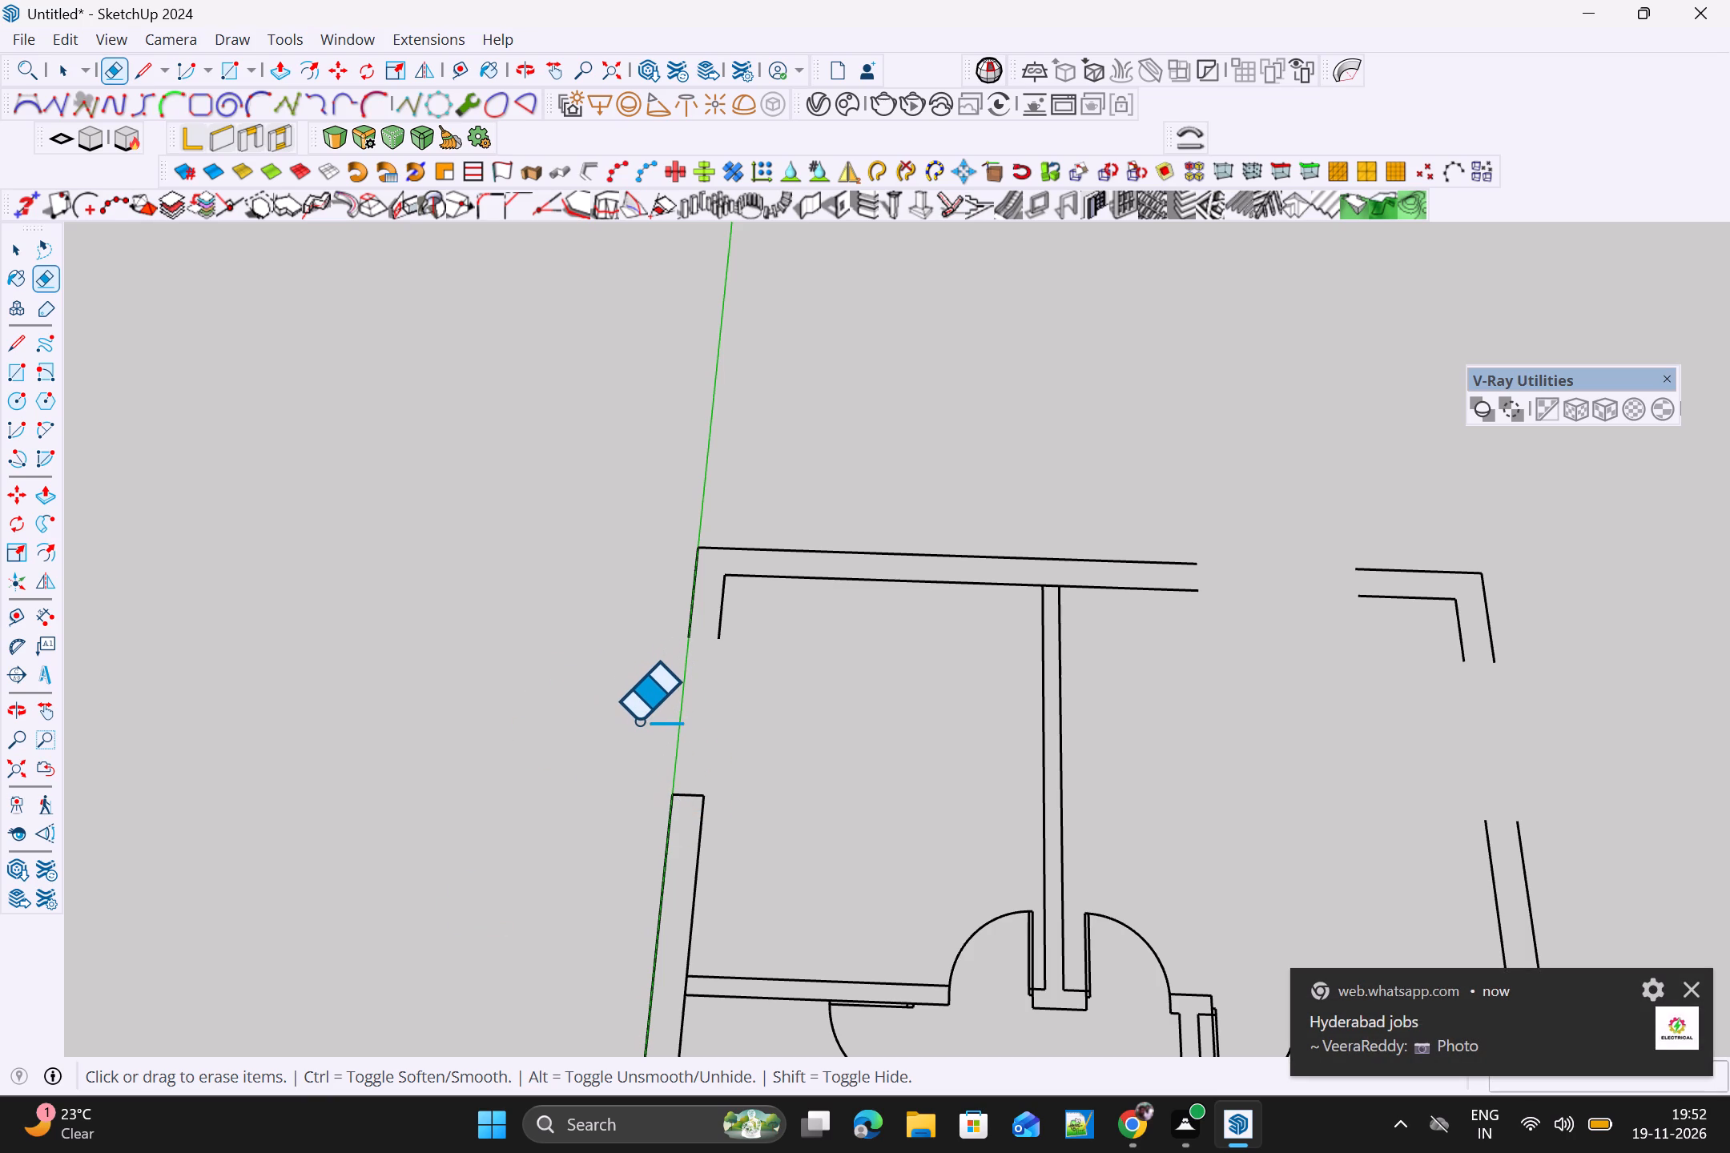
scroll(619, 745, "down", 1)
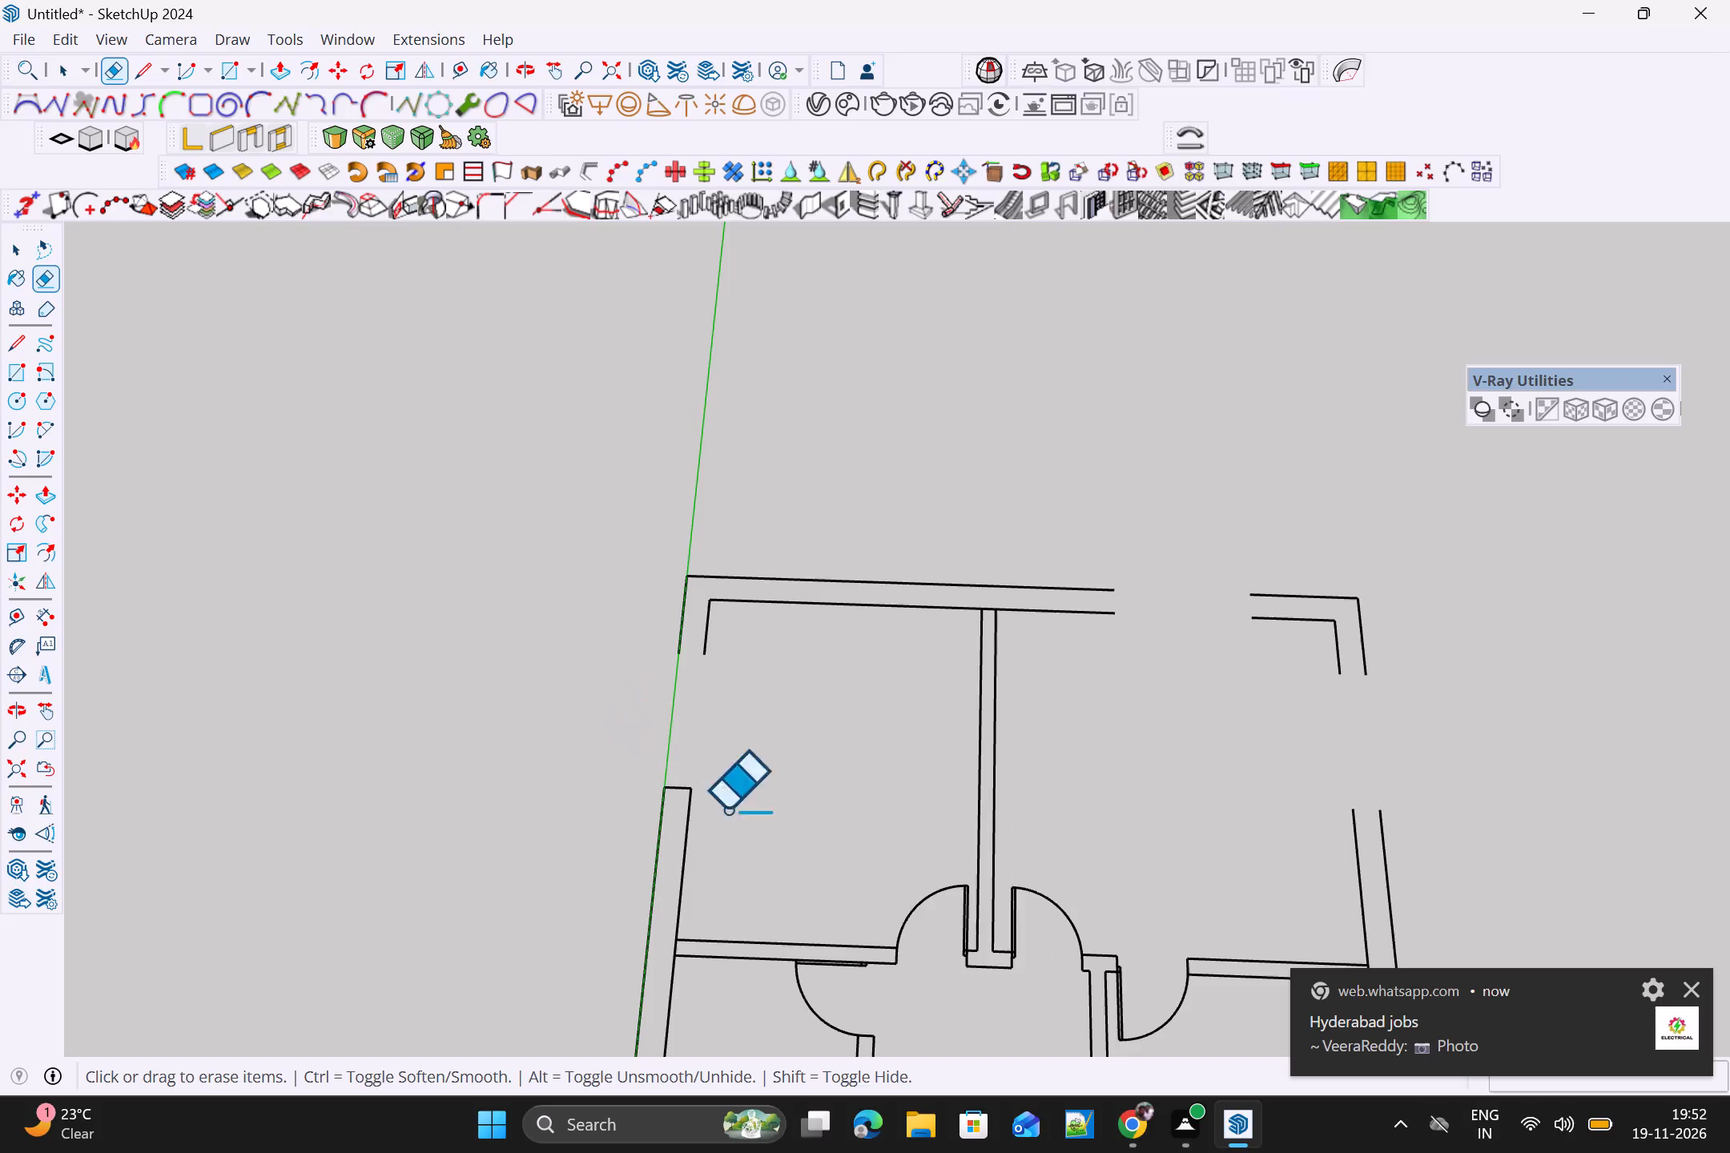
scroll(726, 810, "down", 2)
scroll(661, 801, "up", 9)
left_click_drag(692, 799, 696, 749)
scroll(697, 757, "down", 4)
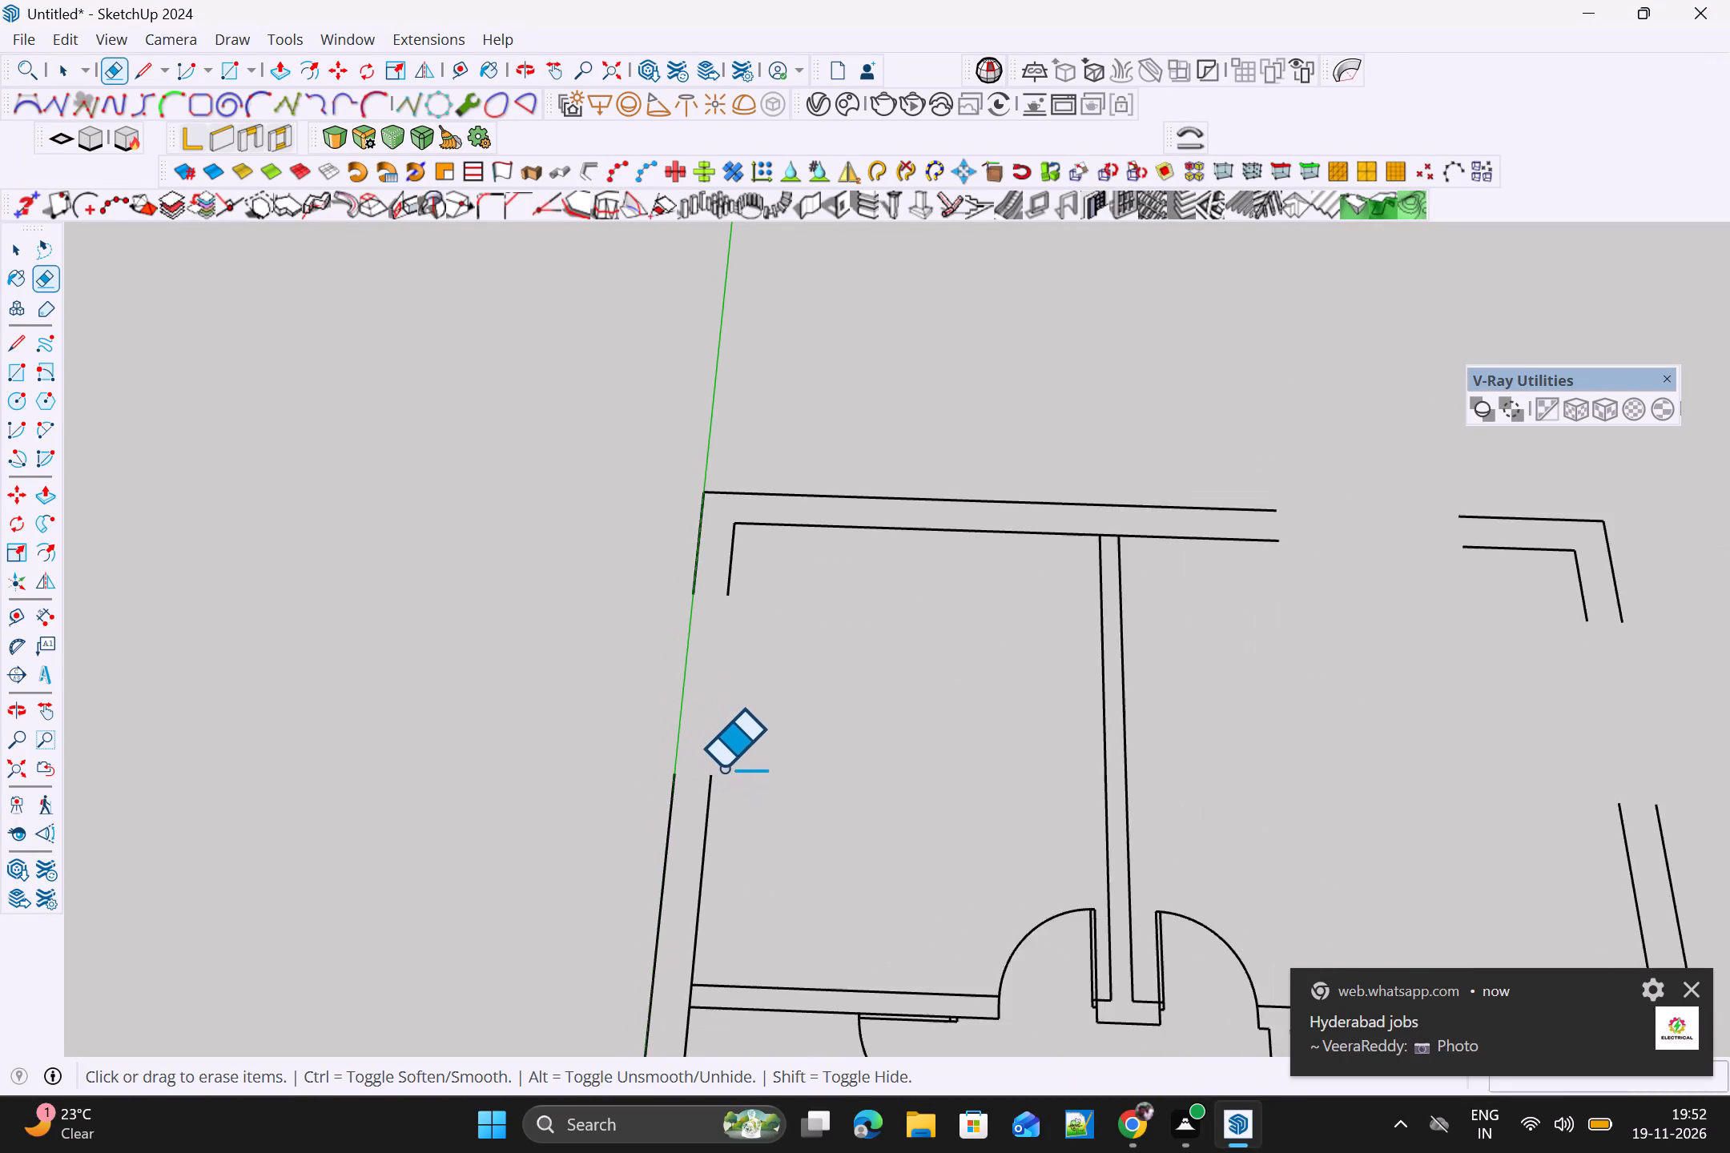
Erase the wall end lines around the large opening beside the small bathroom and middle room, in the outer wall farther from the green axis.
scroll(722, 768, "down", 6)
middle_click_drag(770, 786, 732, 521, "shift")
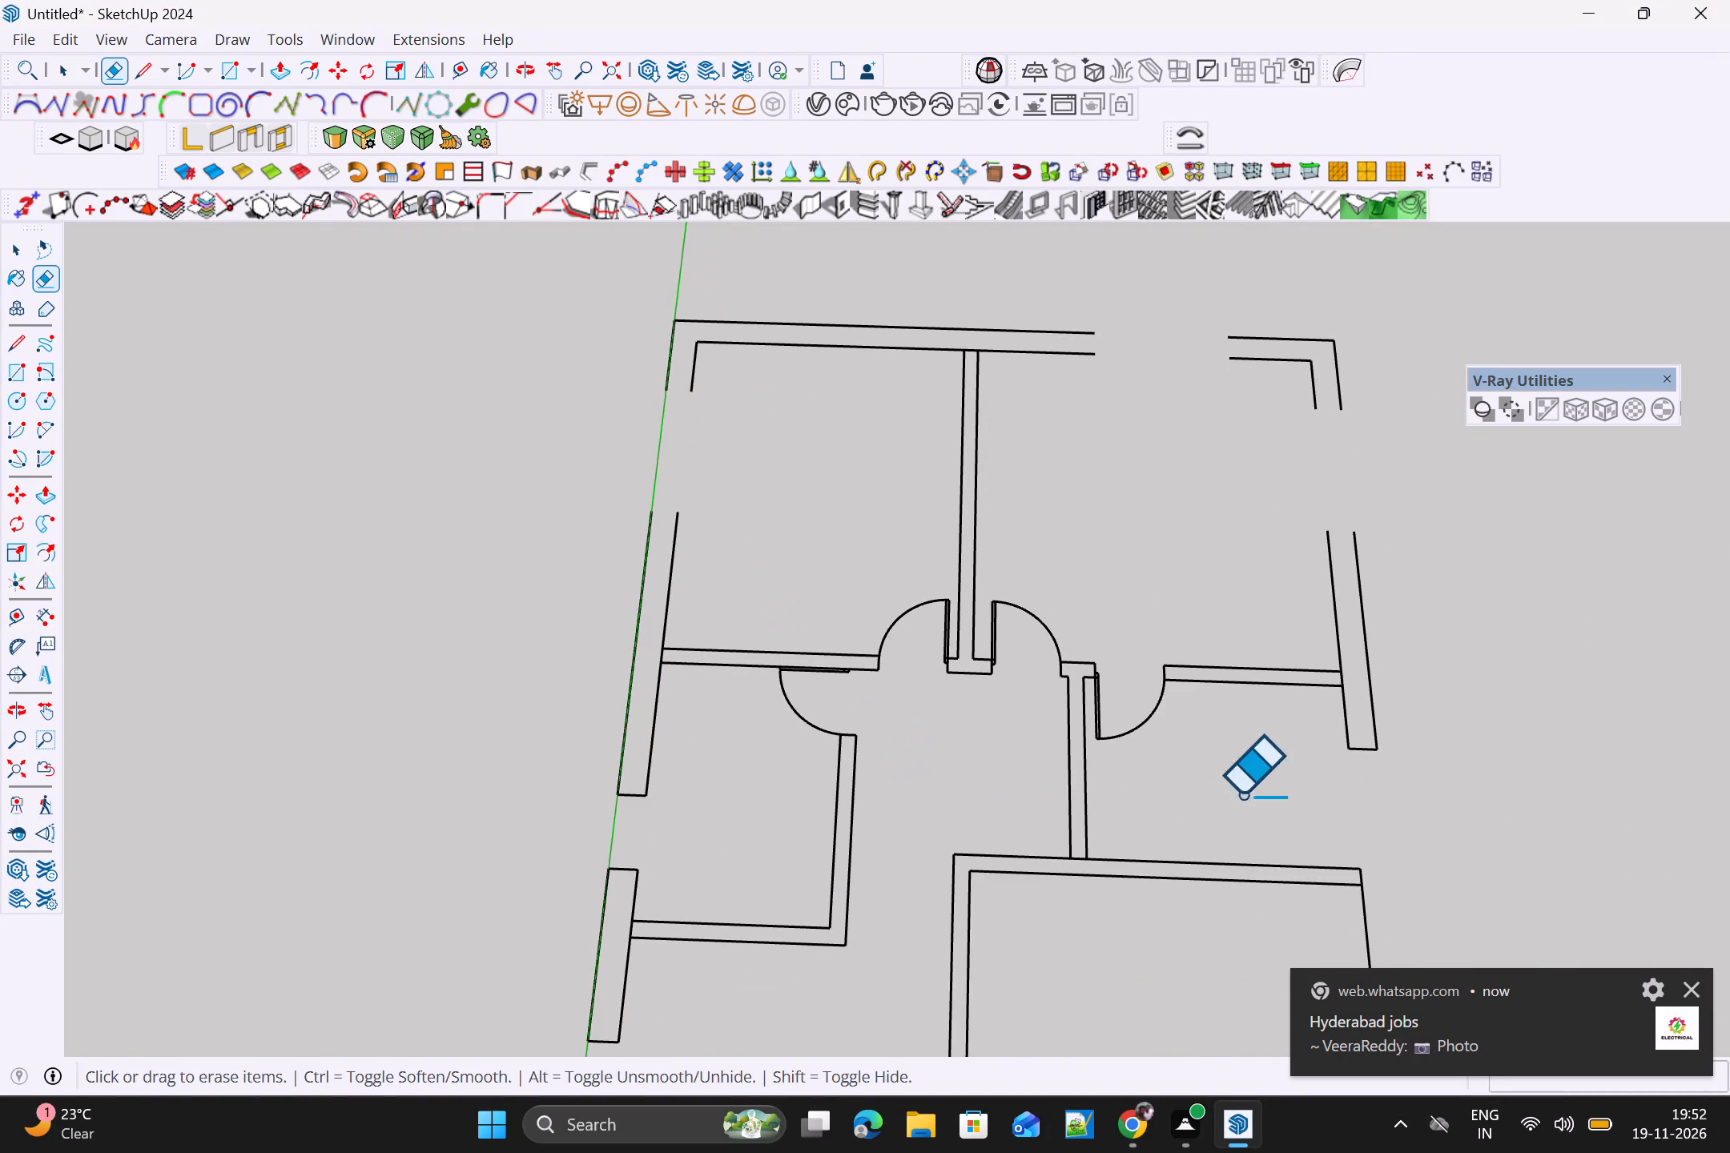
scroll(1396, 761, "up", 3)
left_click_drag(1352, 732, 1357, 773)
scroll(1359, 801, "down", 3)
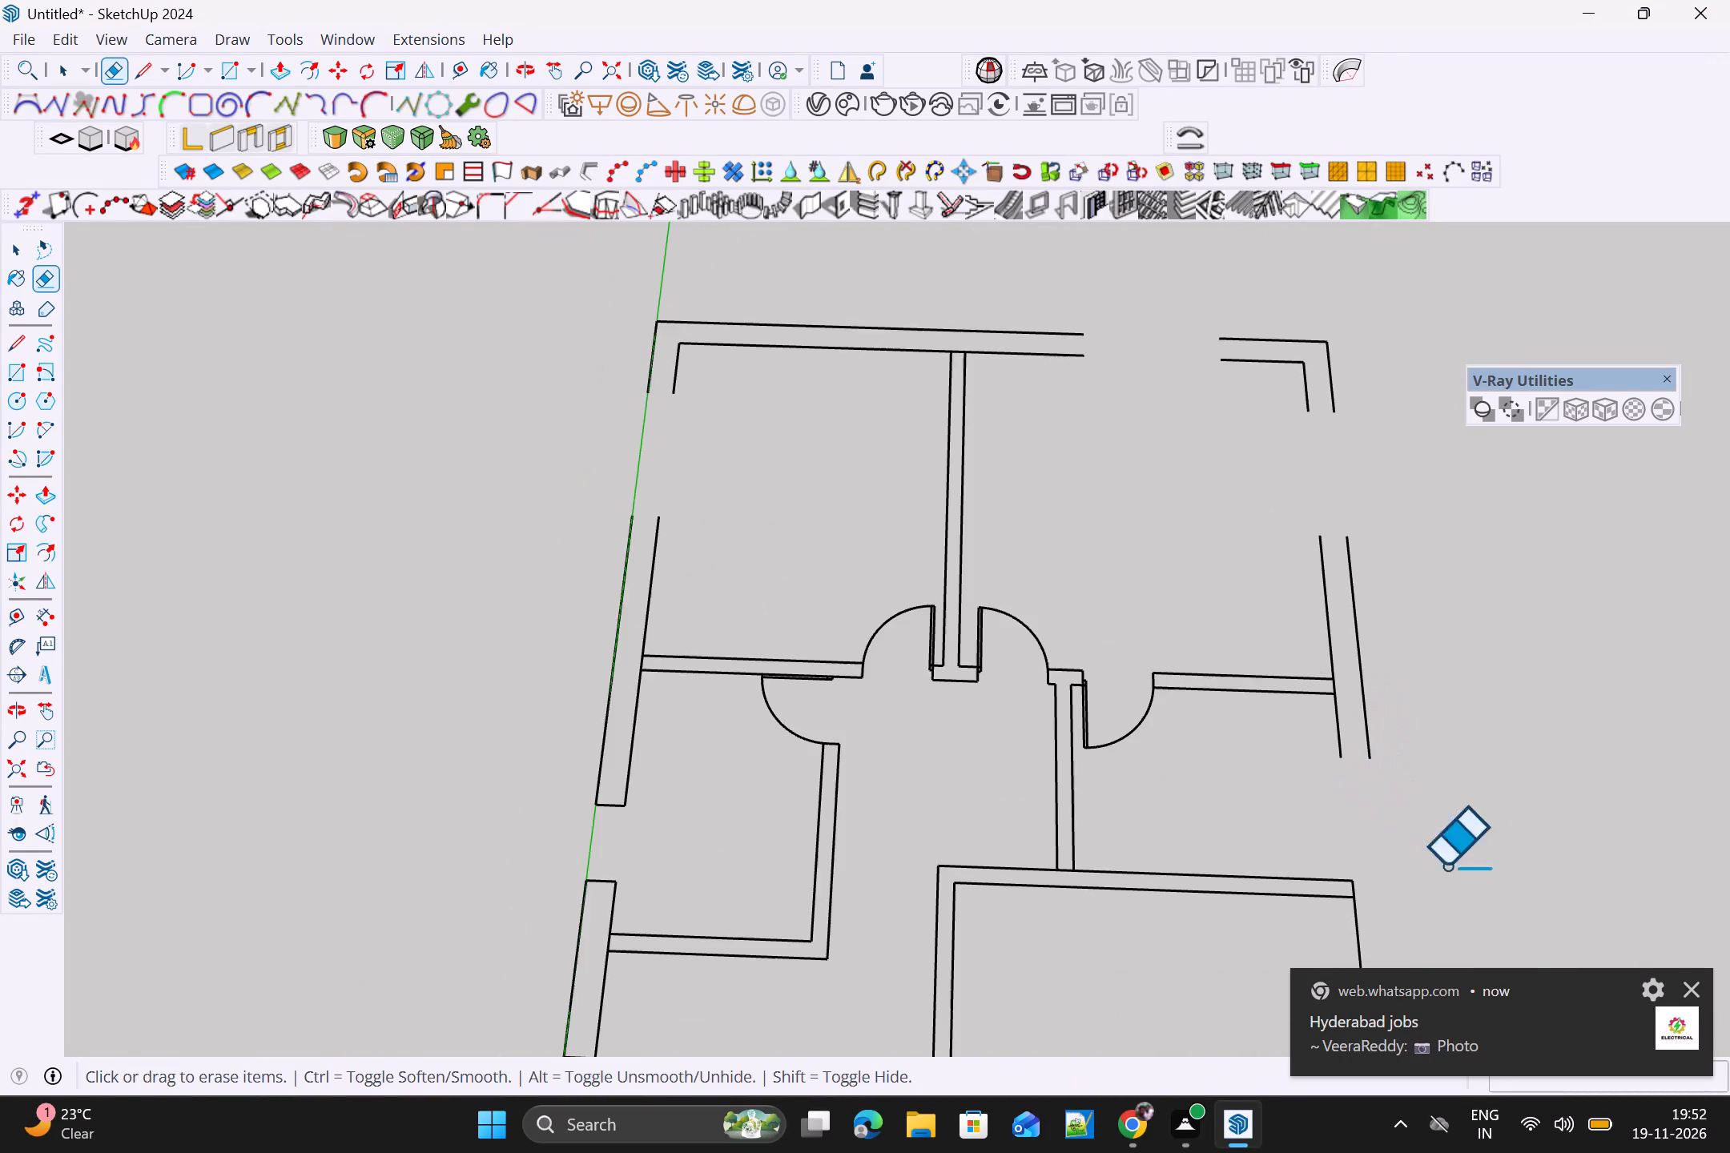
middle_click_drag(1470, 911, 1337, 574, "shift")
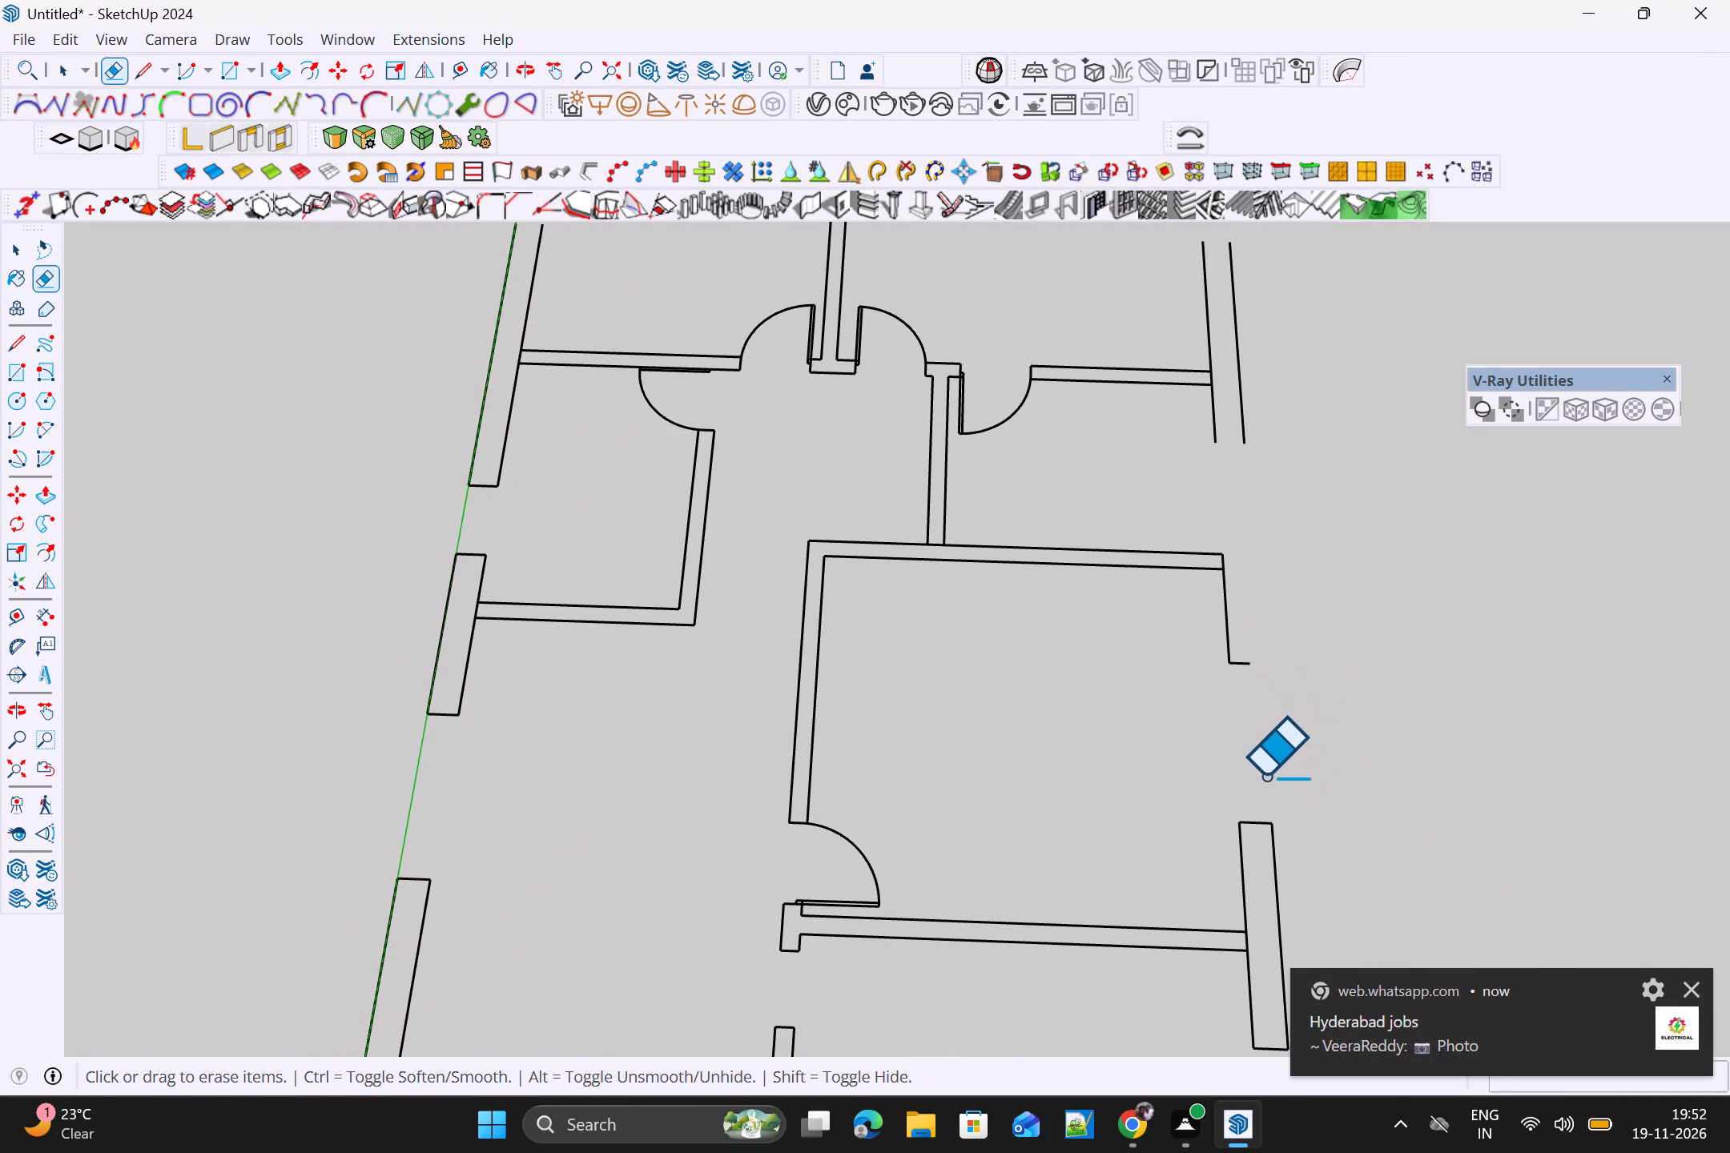
scroll(1257, 727, "up", 4)
left_click_drag(1247, 594, 1241, 681)
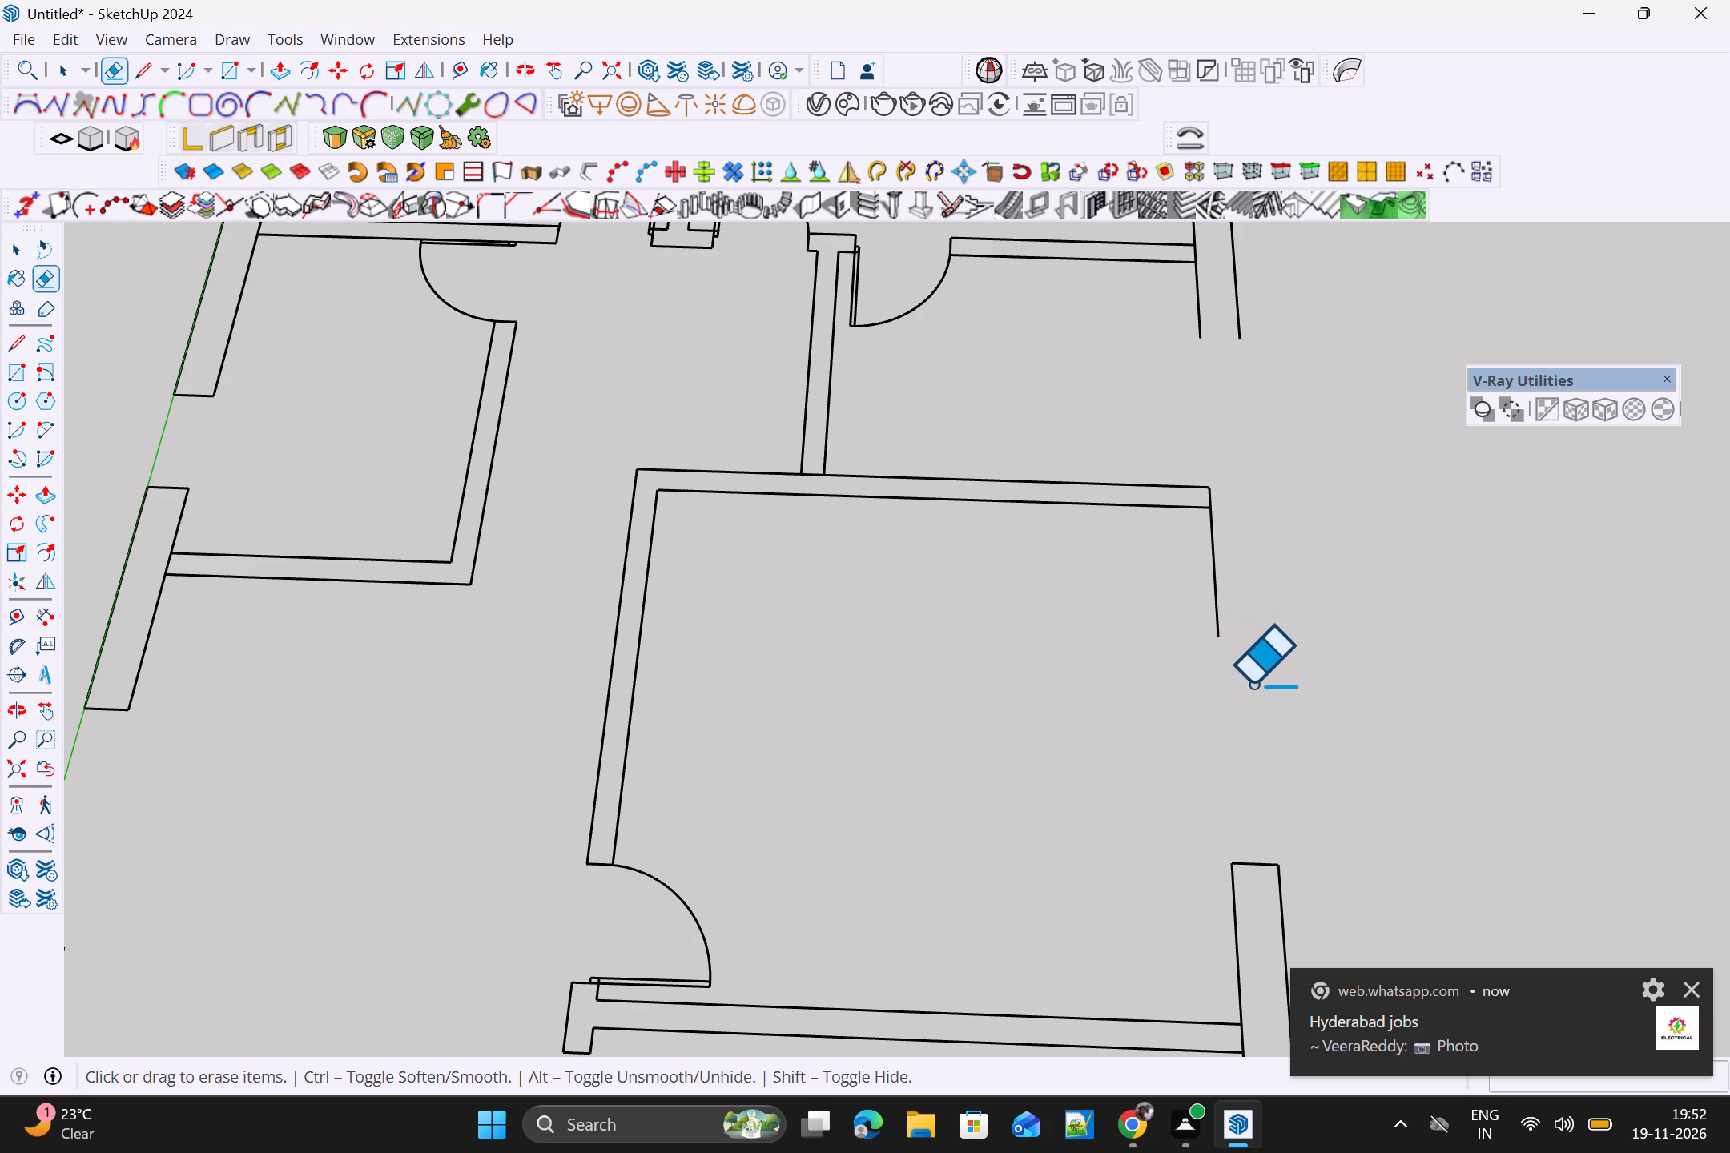
scroll(1249, 712, "down", 3)
left_click_drag(1241, 794, 1257, 864, "shift")
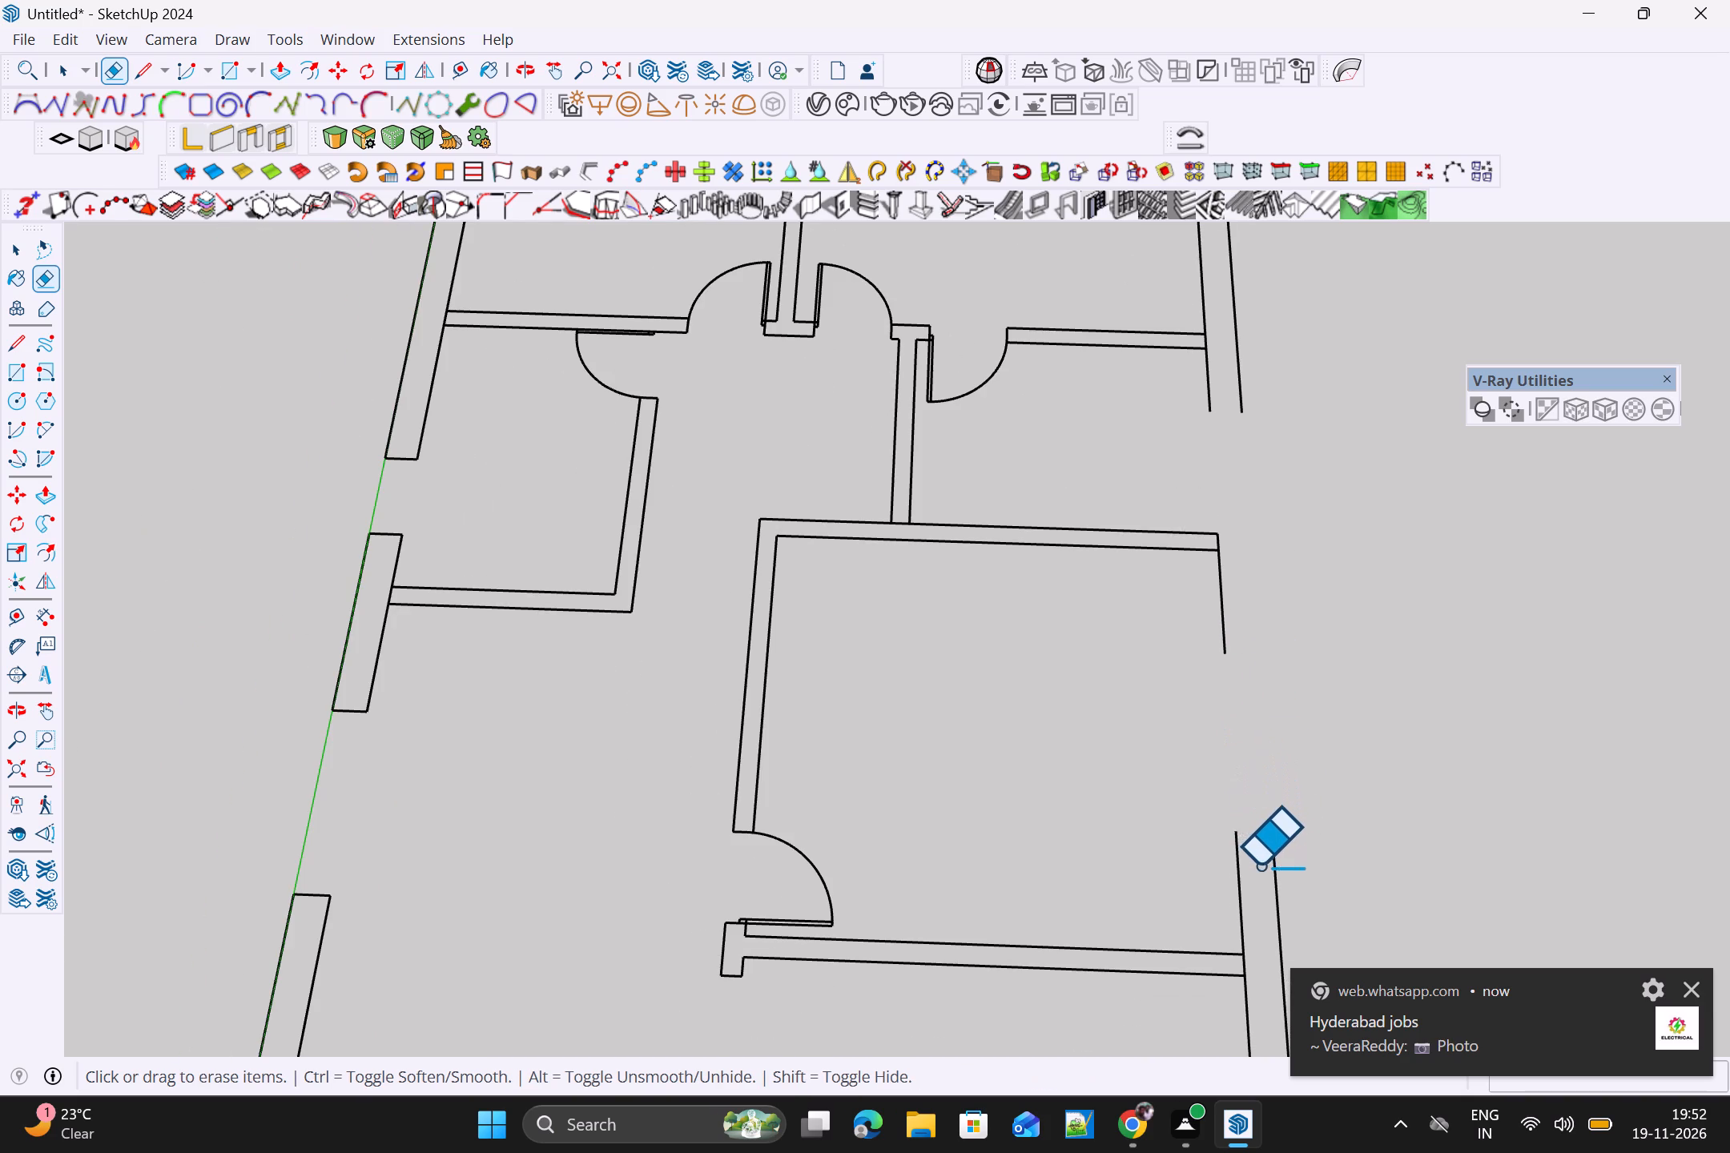
Erase the wall end lines on both sides of the next opening toward the front in the outer wall farther from the green axis.
scroll(1266, 865, "down", 4)
middle_click_drag(1332, 854, 1229, 393, "shift")
scroll(1177, 735, "up", 3)
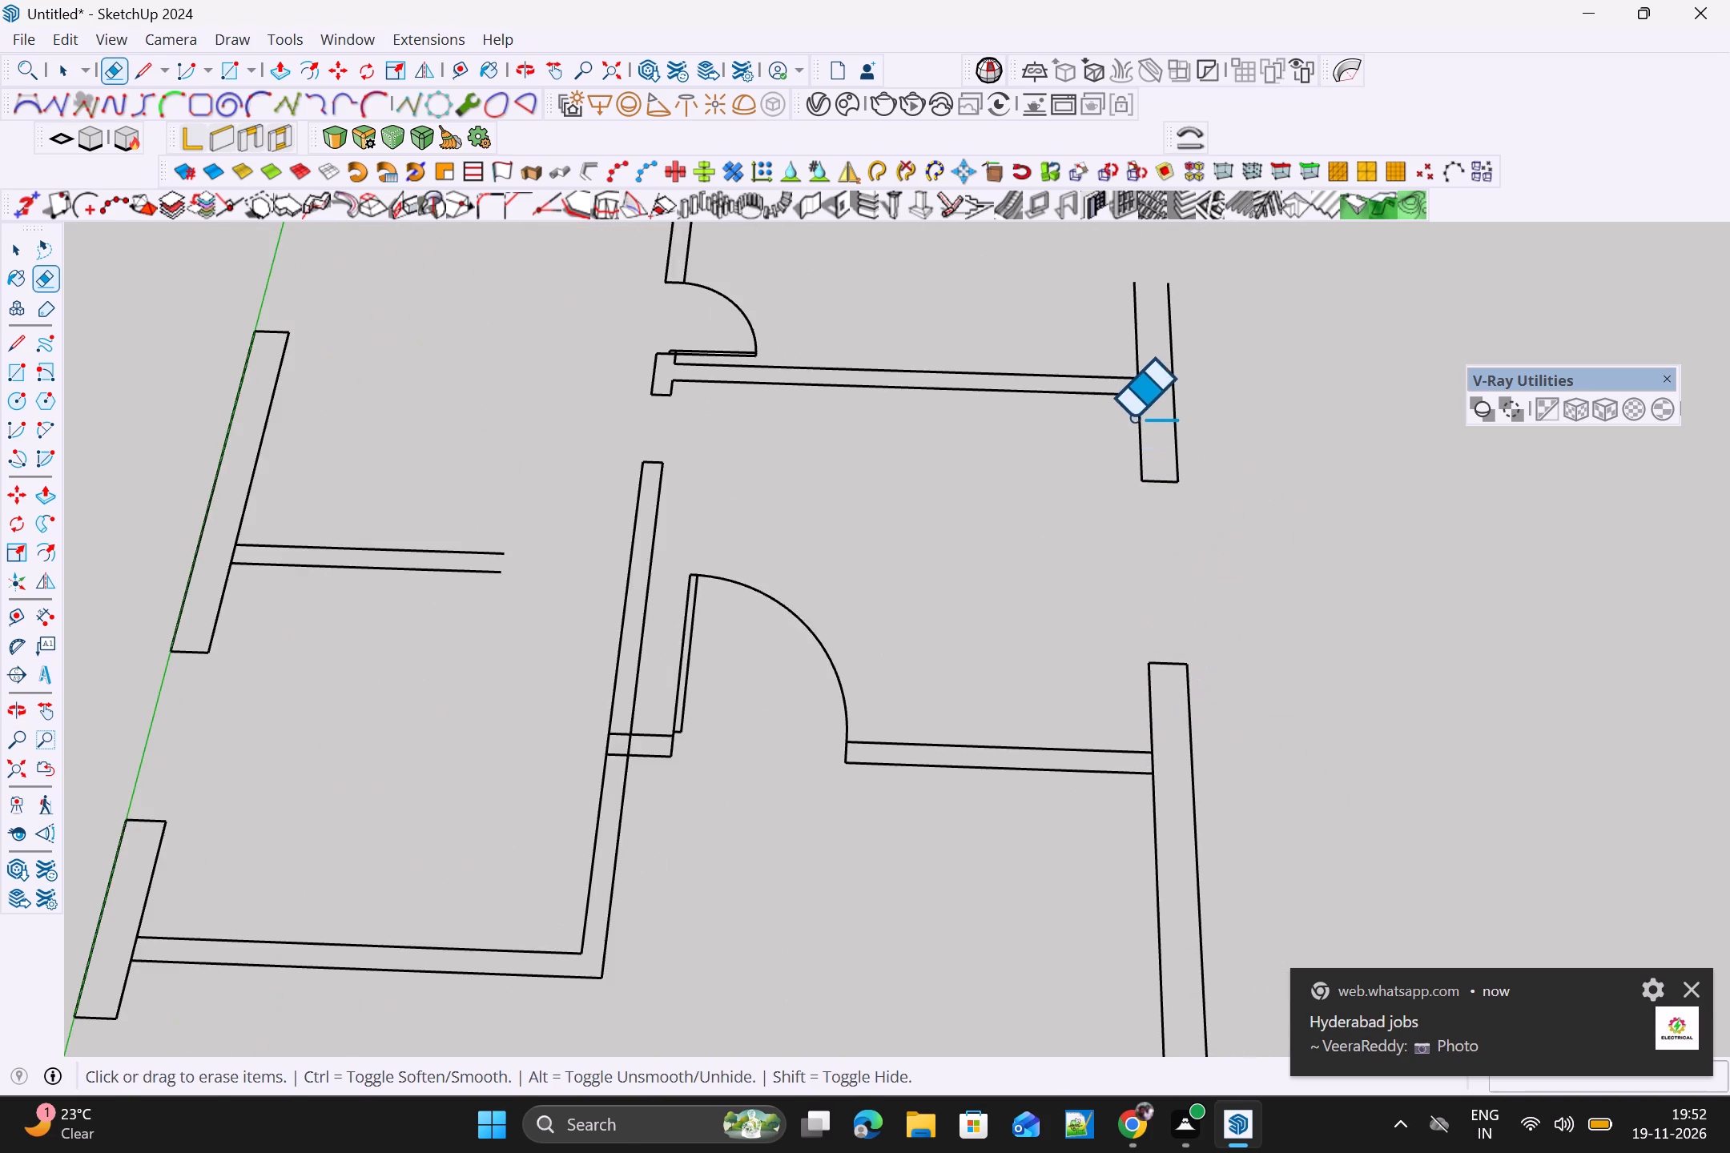
scroll(1143, 418, "up", 3)
left_click_drag(1165, 484, 1161, 581)
left_click_drag(1171, 713, 1171, 788)
scroll(1173, 769, "down", 11)
Erase the wall end lines on both sides of the opening nearest the origin in the wall along the green axis.
middle_click_drag(1259, 799, 1262, 352, "shift")
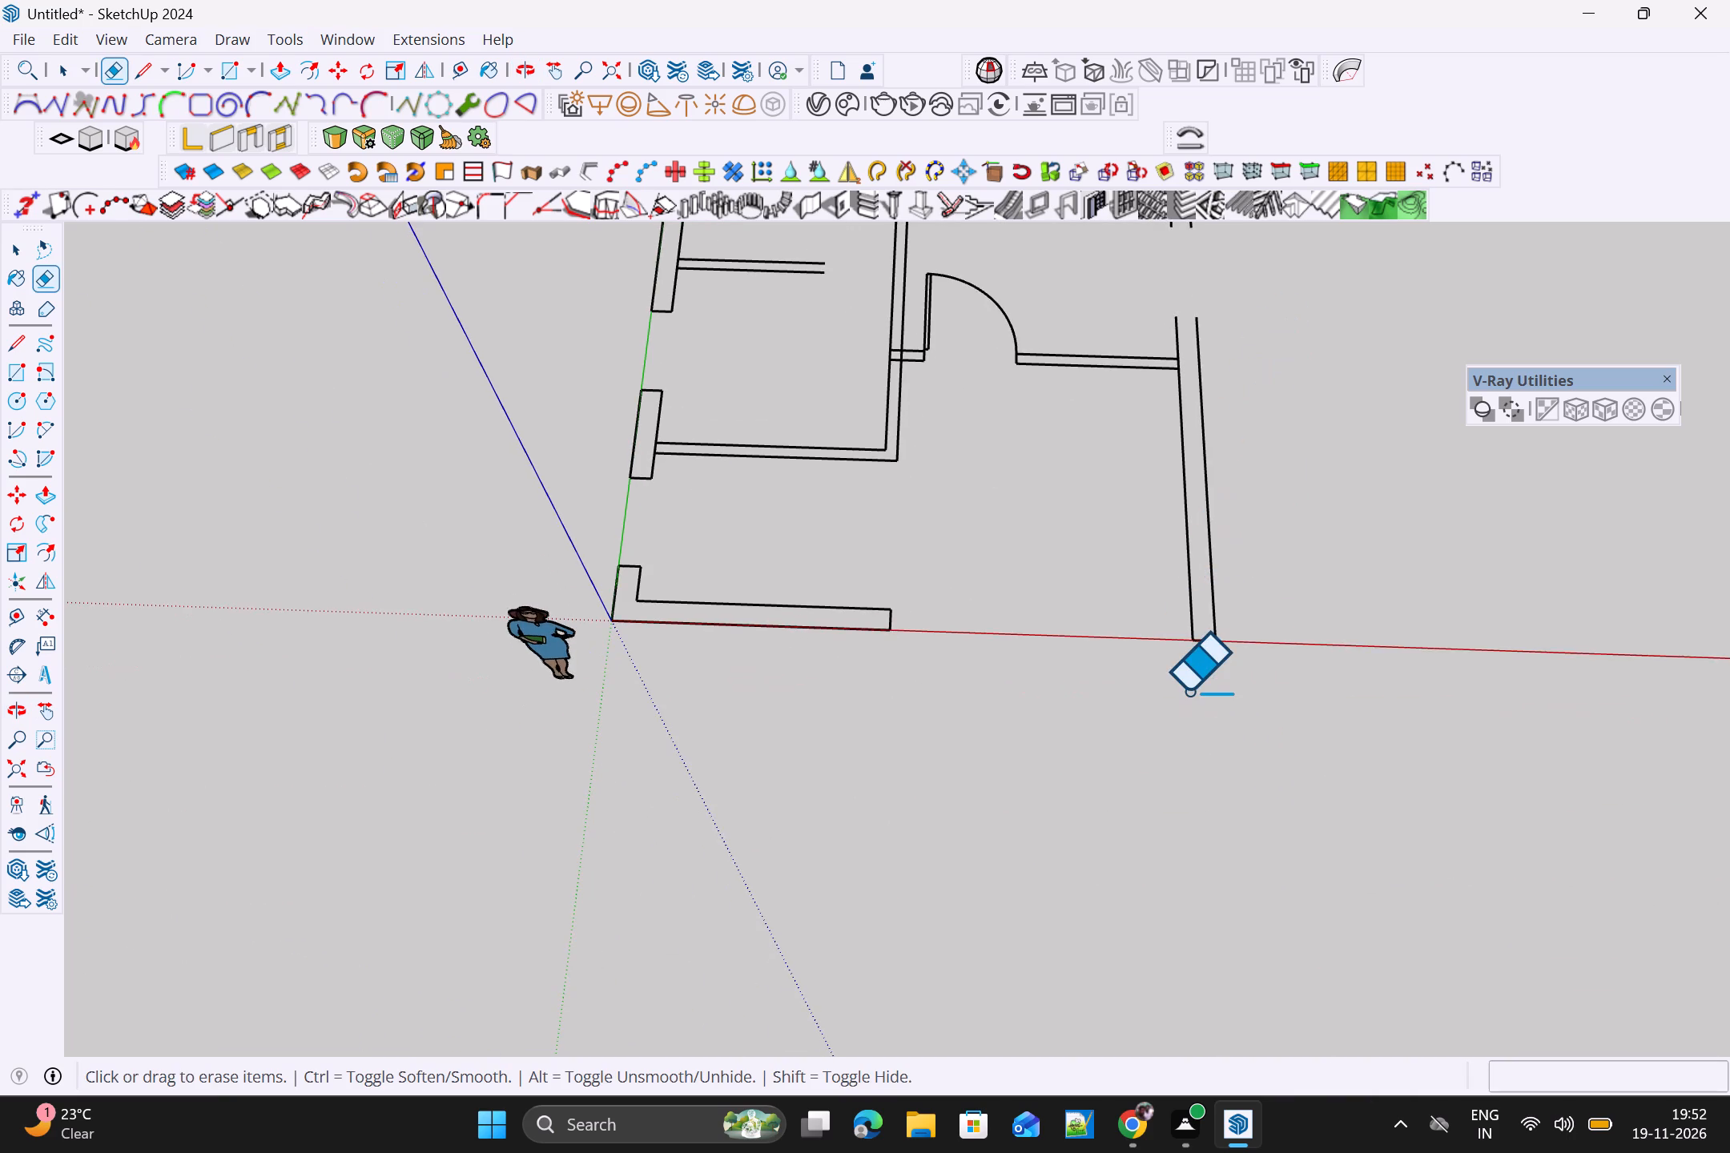
scroll(1187, 691, "up", 4)
scroll(1174, 668, "down", 5)
middle_click_drag(1024, 565, 1140, 803, "shift")
scroll(775, 770, "up", 4)
scroll(764, 838, "up", 5)
left_click_drag(764, 833, 763, 761)
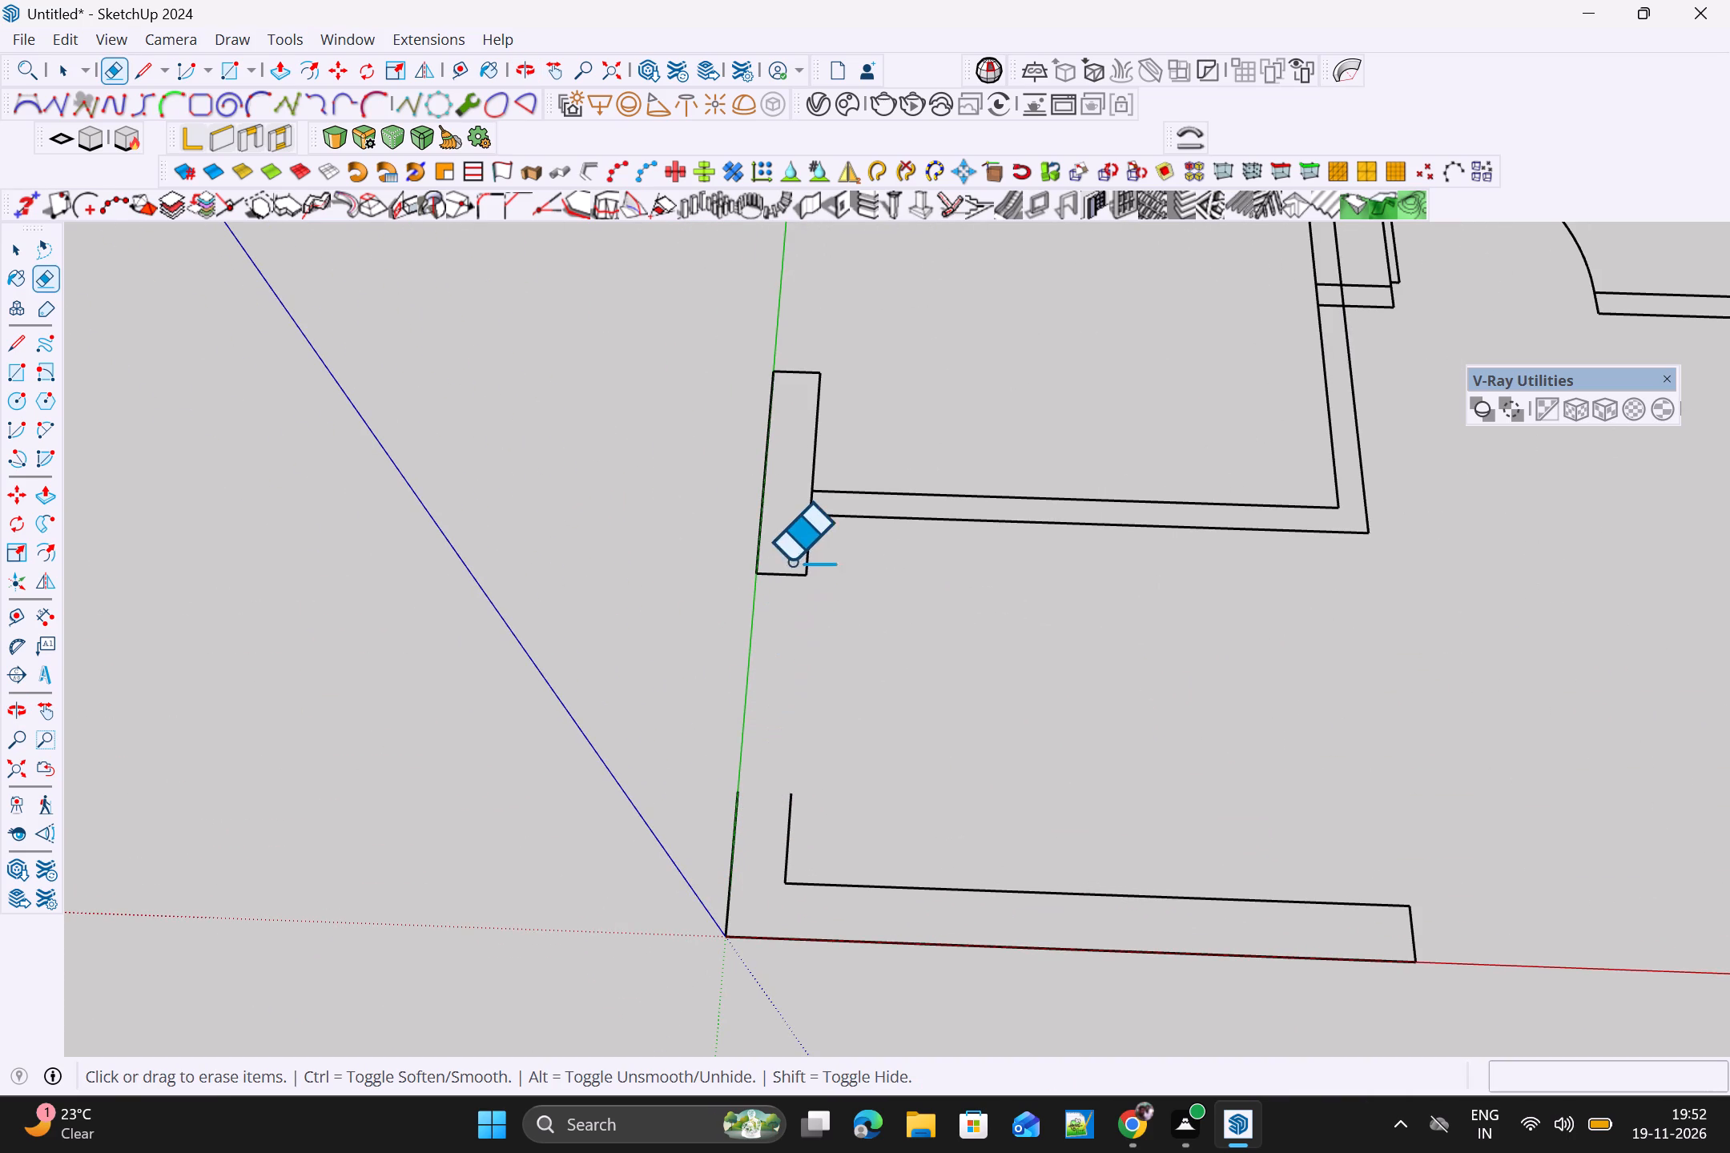
left_click_drag(785, 568, 774, 636)
scroll(795, 676, "down", 4)
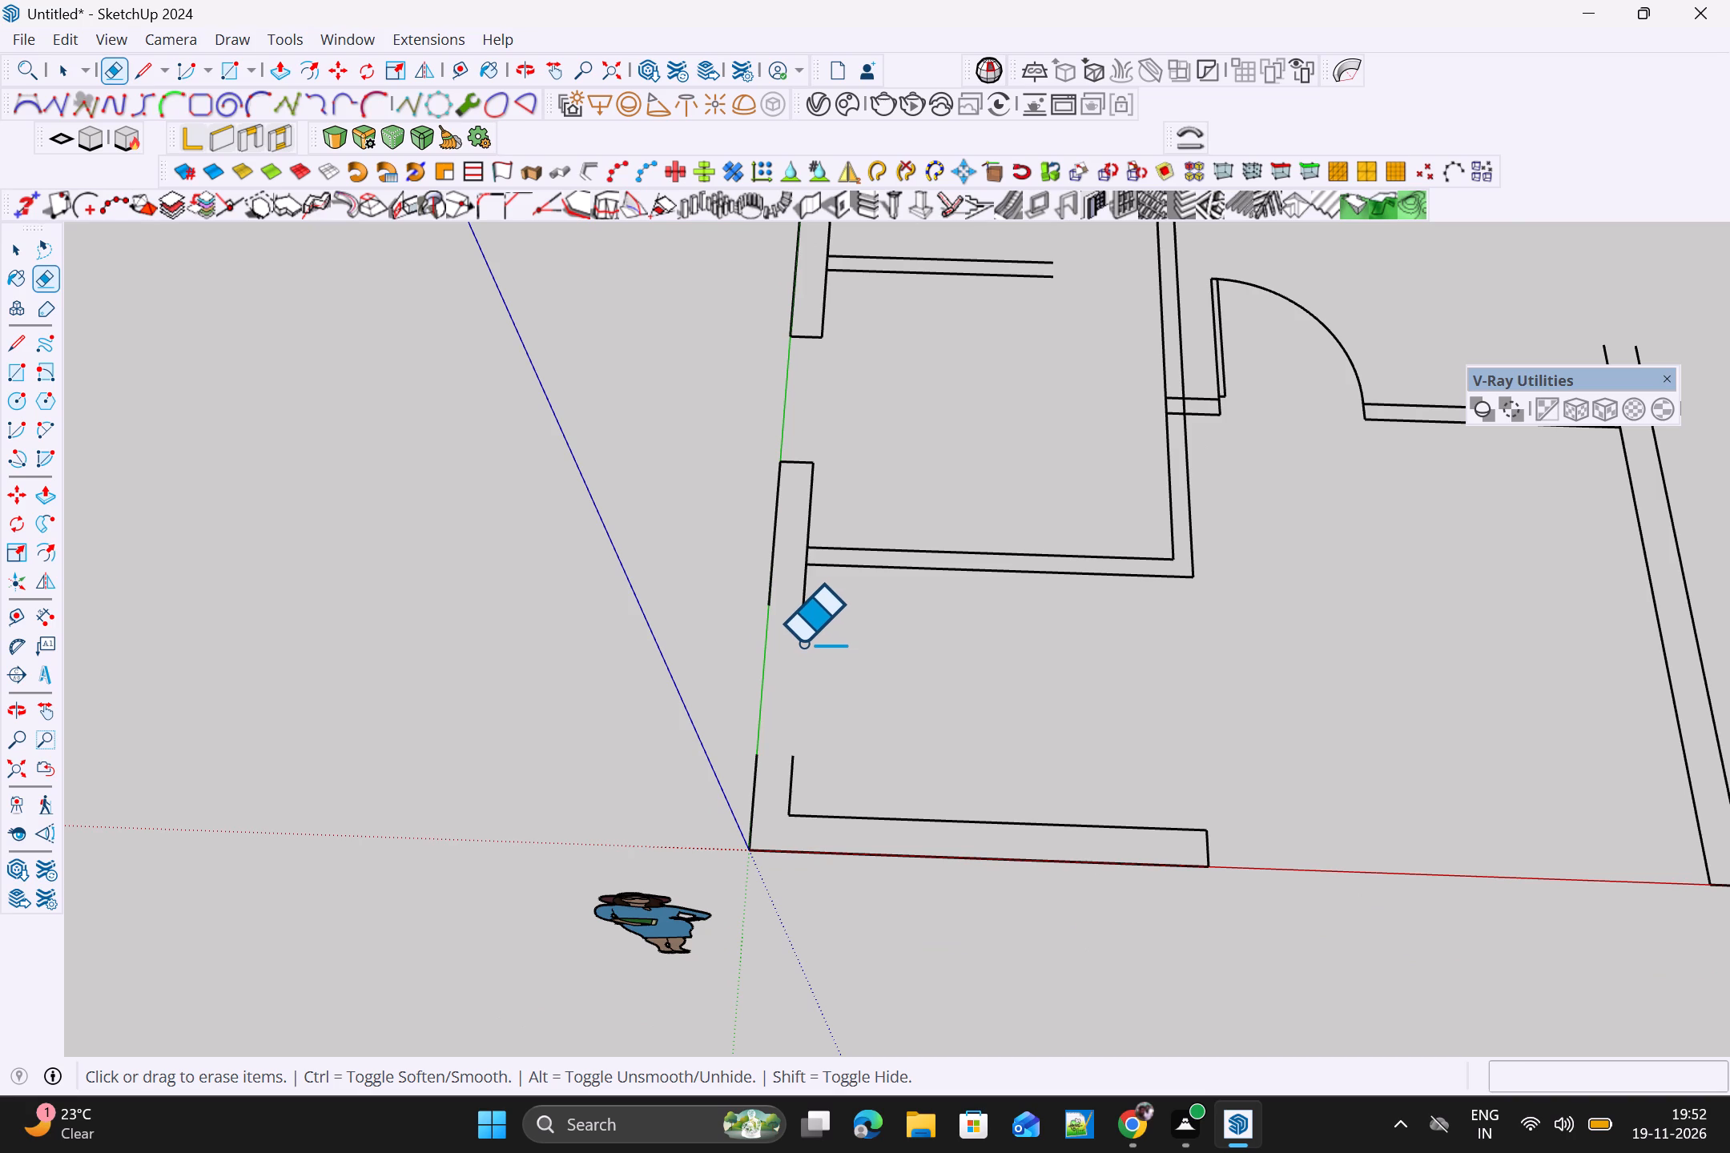
Erase the wall end lines at the green-axis wall opening between the front room's partition and the short free-ended partition.
scroll(781, 643, "down", 6)
middle_click_drag(847, 641, 856, 825, "shift")
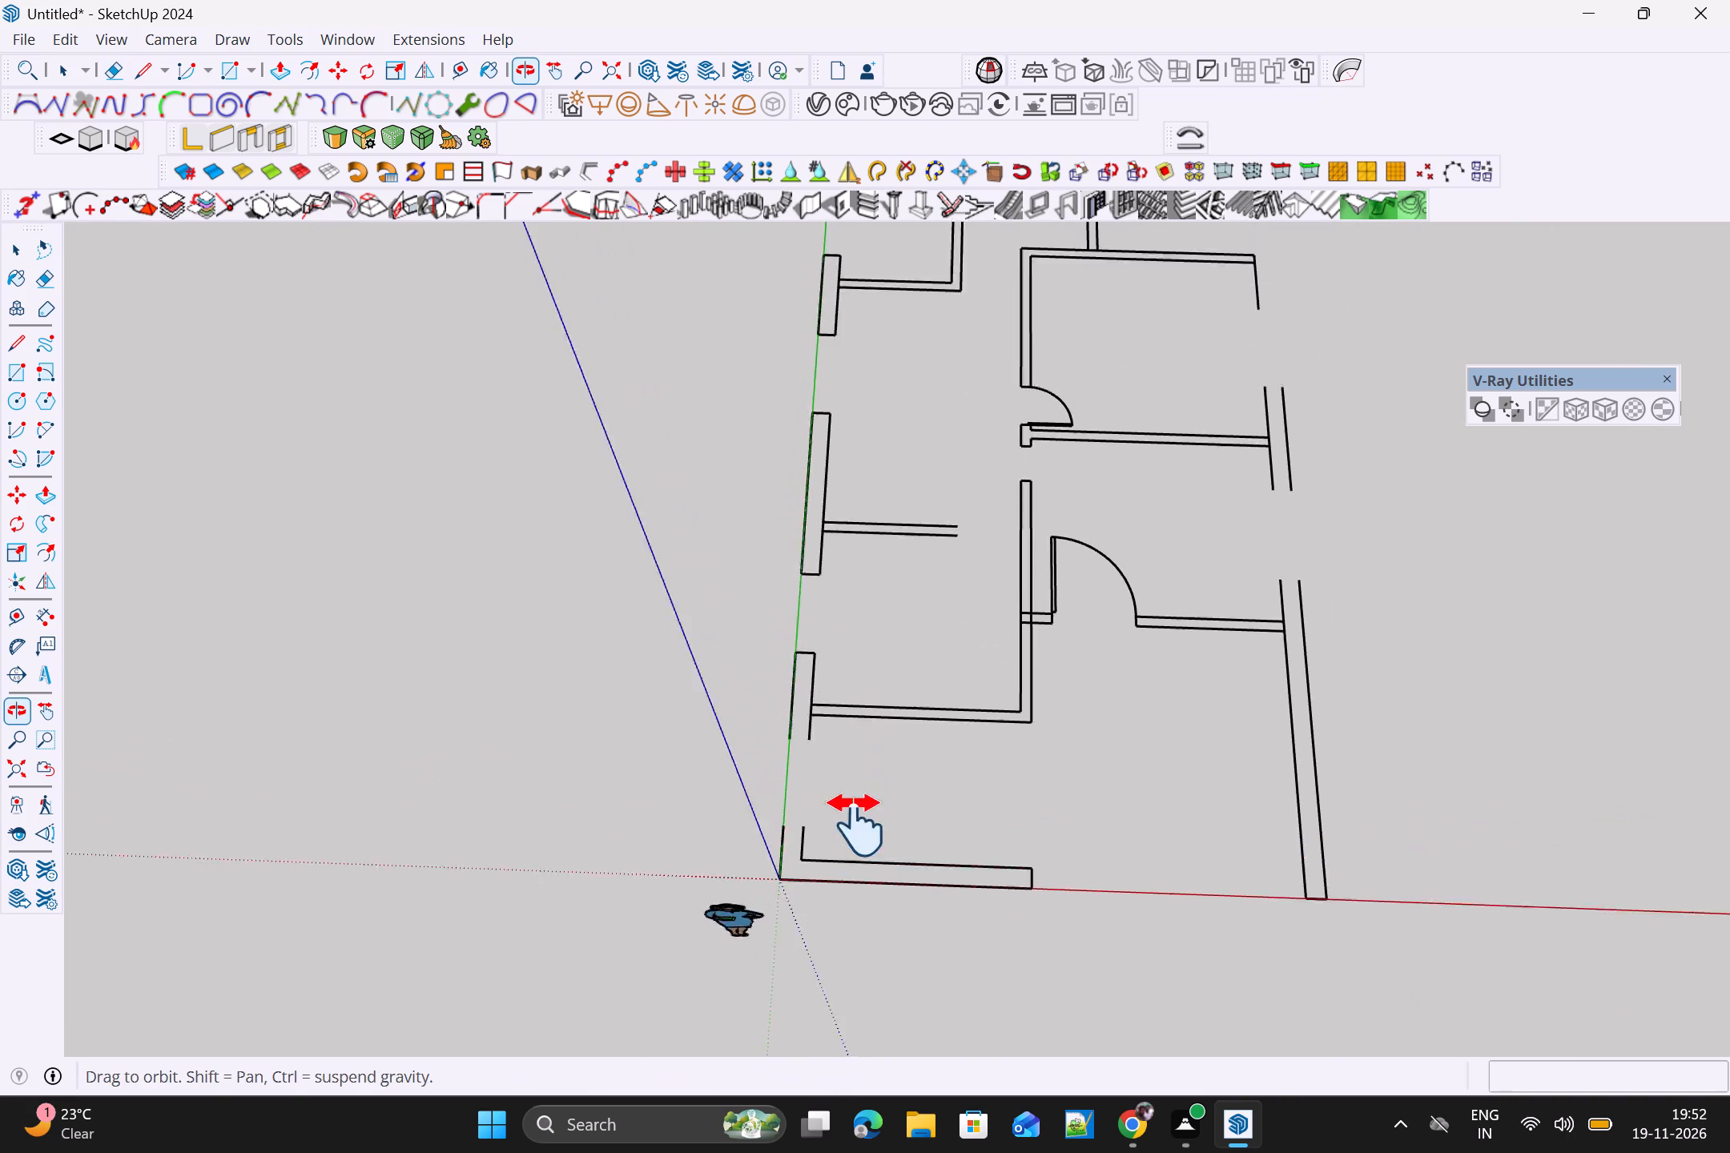
middle_click_drag(856, 825, 858, 944, "shift")
scroll(800, 801, "up", 8)
left_click_drag(814, 902, 843, 818)
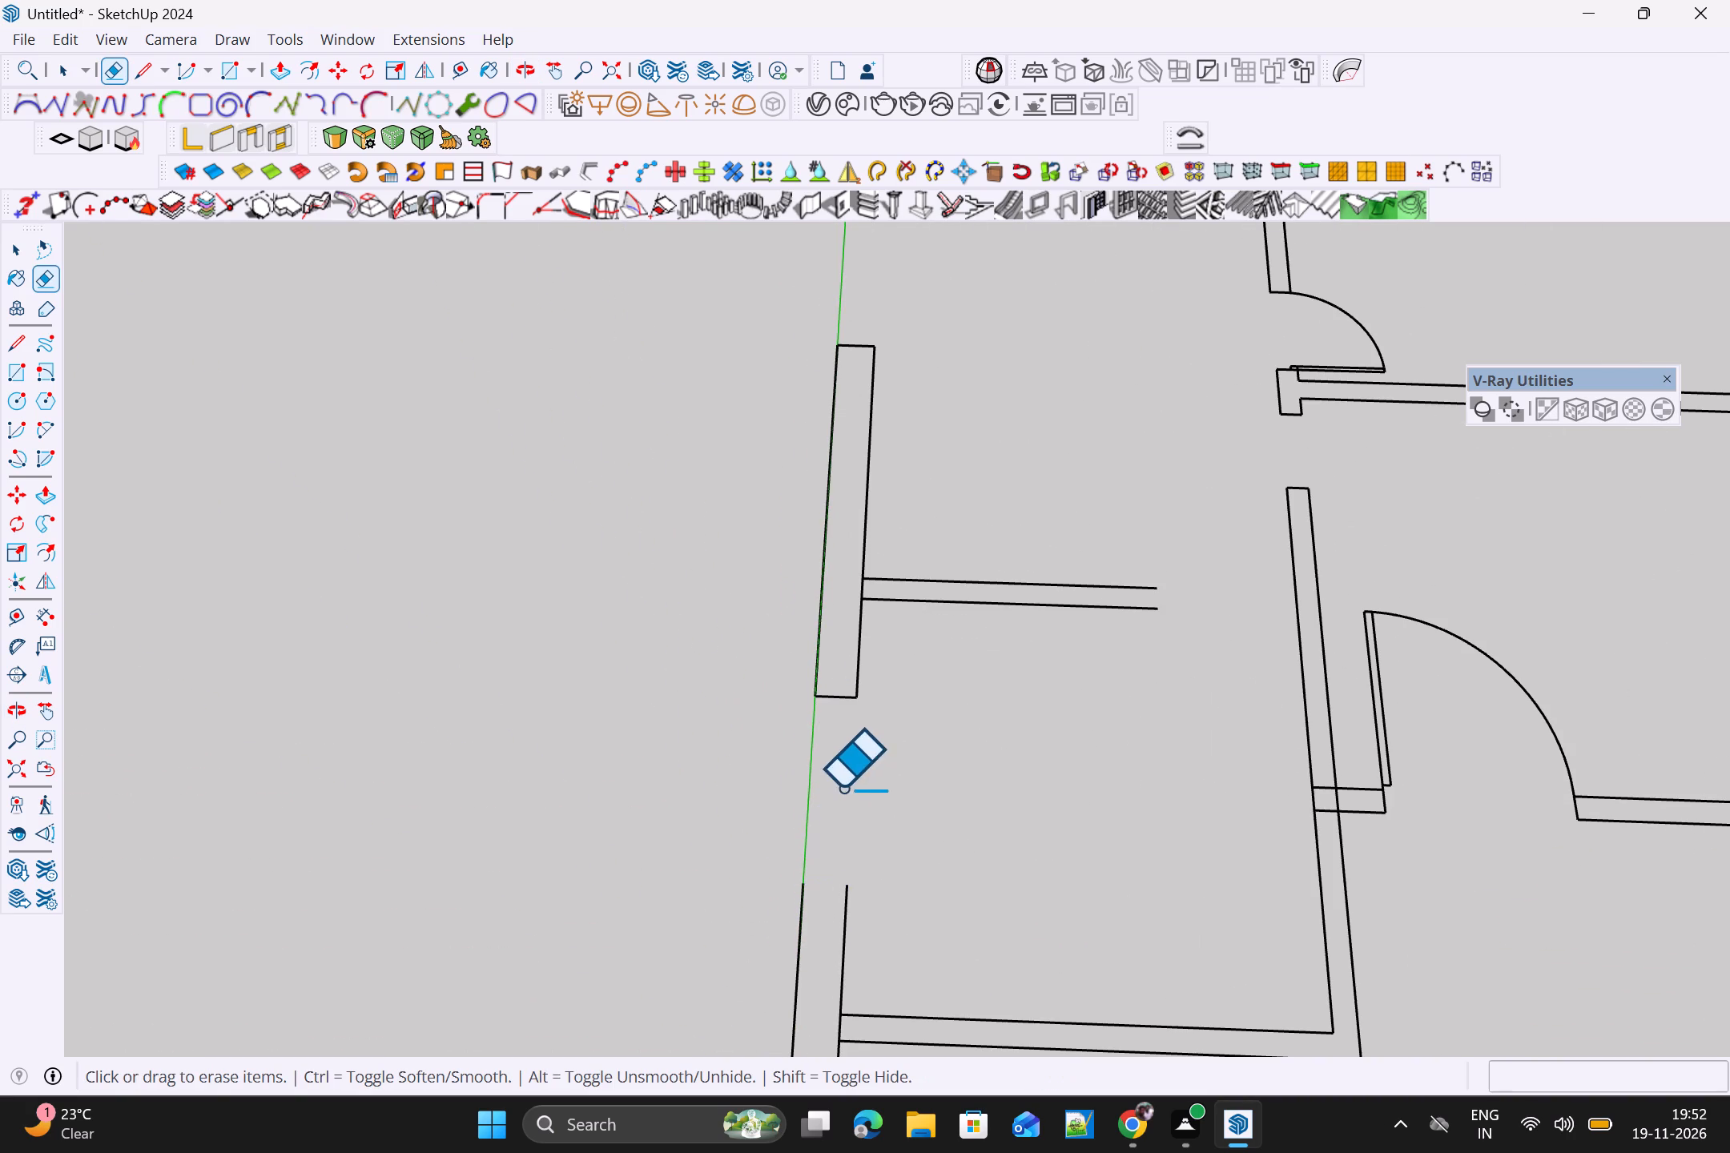
left_click_drag(824, 716, 839, 649)
Erase the wall end lines at the green-axis wall opening between the short free-ended partition and the small room behind it.
scroll(826, 666, "down", 5)
middle_click_drag(848, 520, 860, 704, "shift")
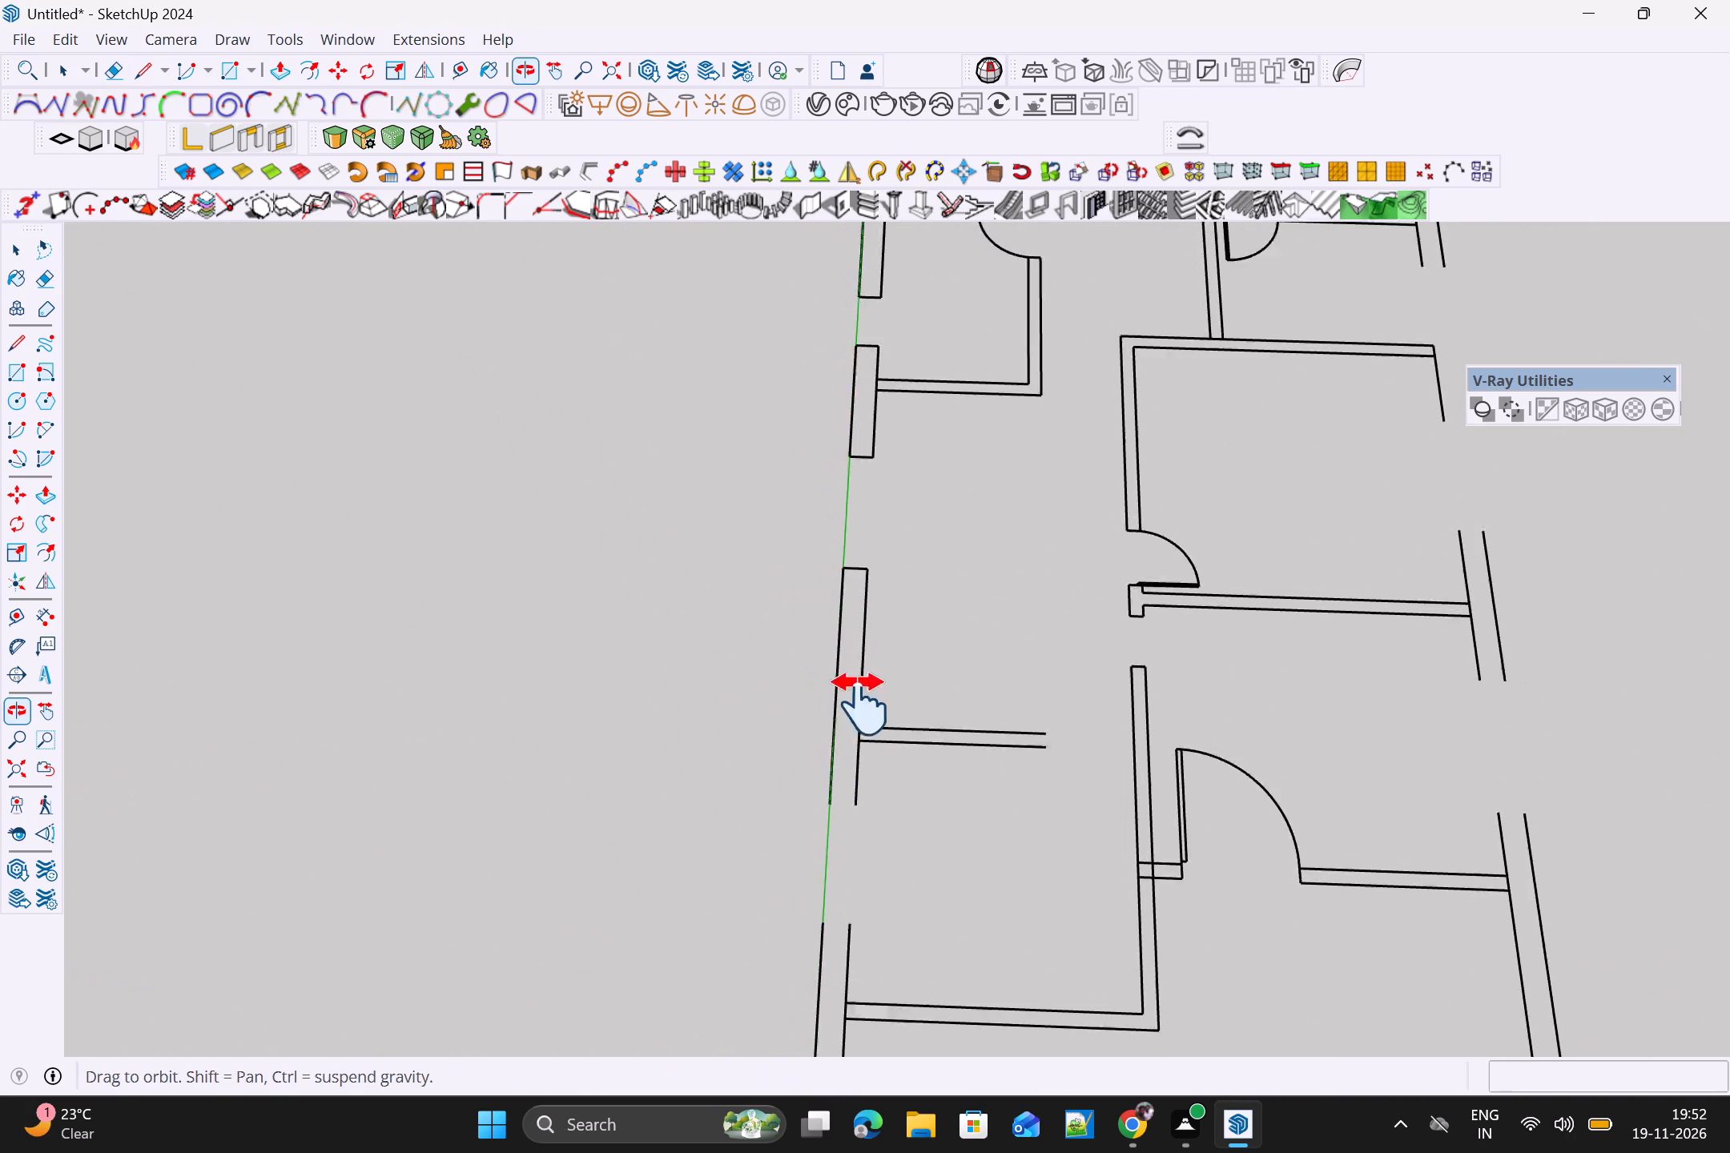
middle_click_drag(860, 704, 860, 706, "shift")
scroll(851, 665, "up", 4)
left_click_drag(856, 647, 859, 597)
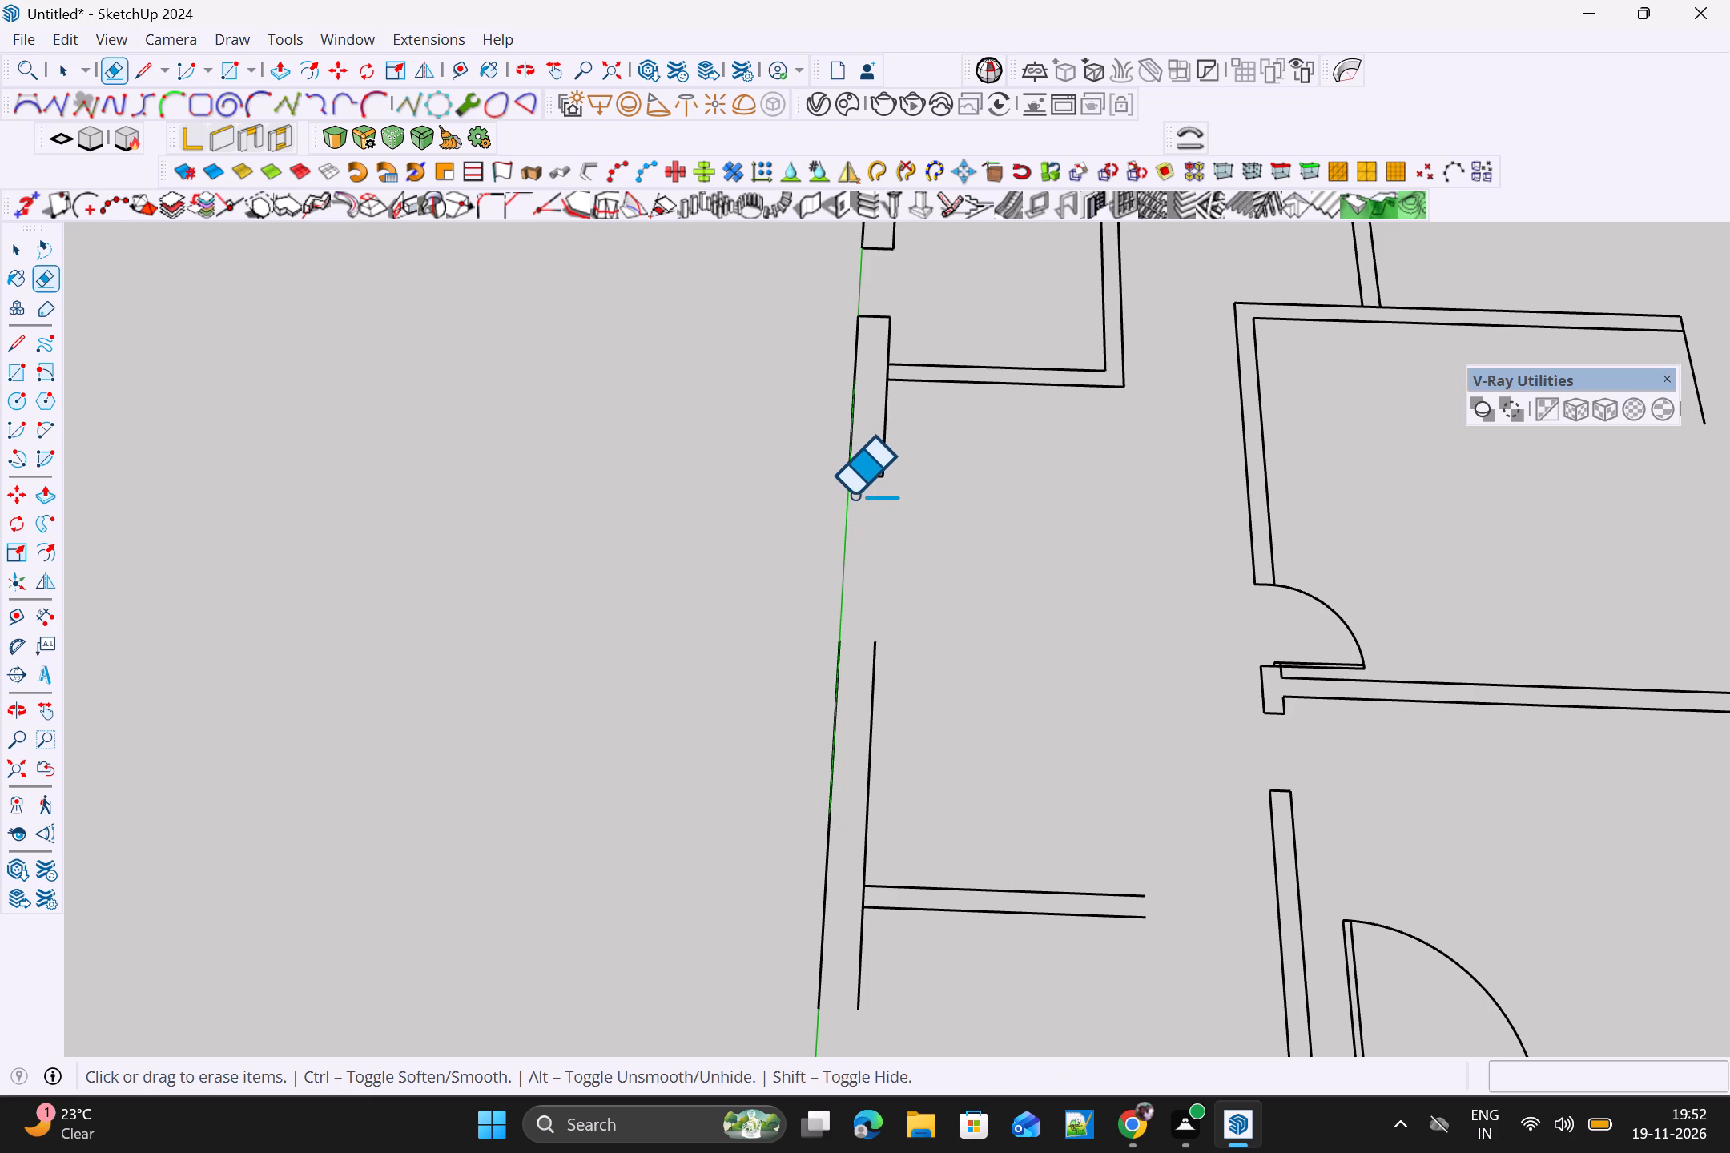
left_click_drag(863, 466, 864, 504)
Erase the wall end lines on both sides of the small room's narrow window opening in the green-axis wall.
scroll(916, 597, "down", 4)
middle_click_drag(916, 592, 914, 706, "shift")
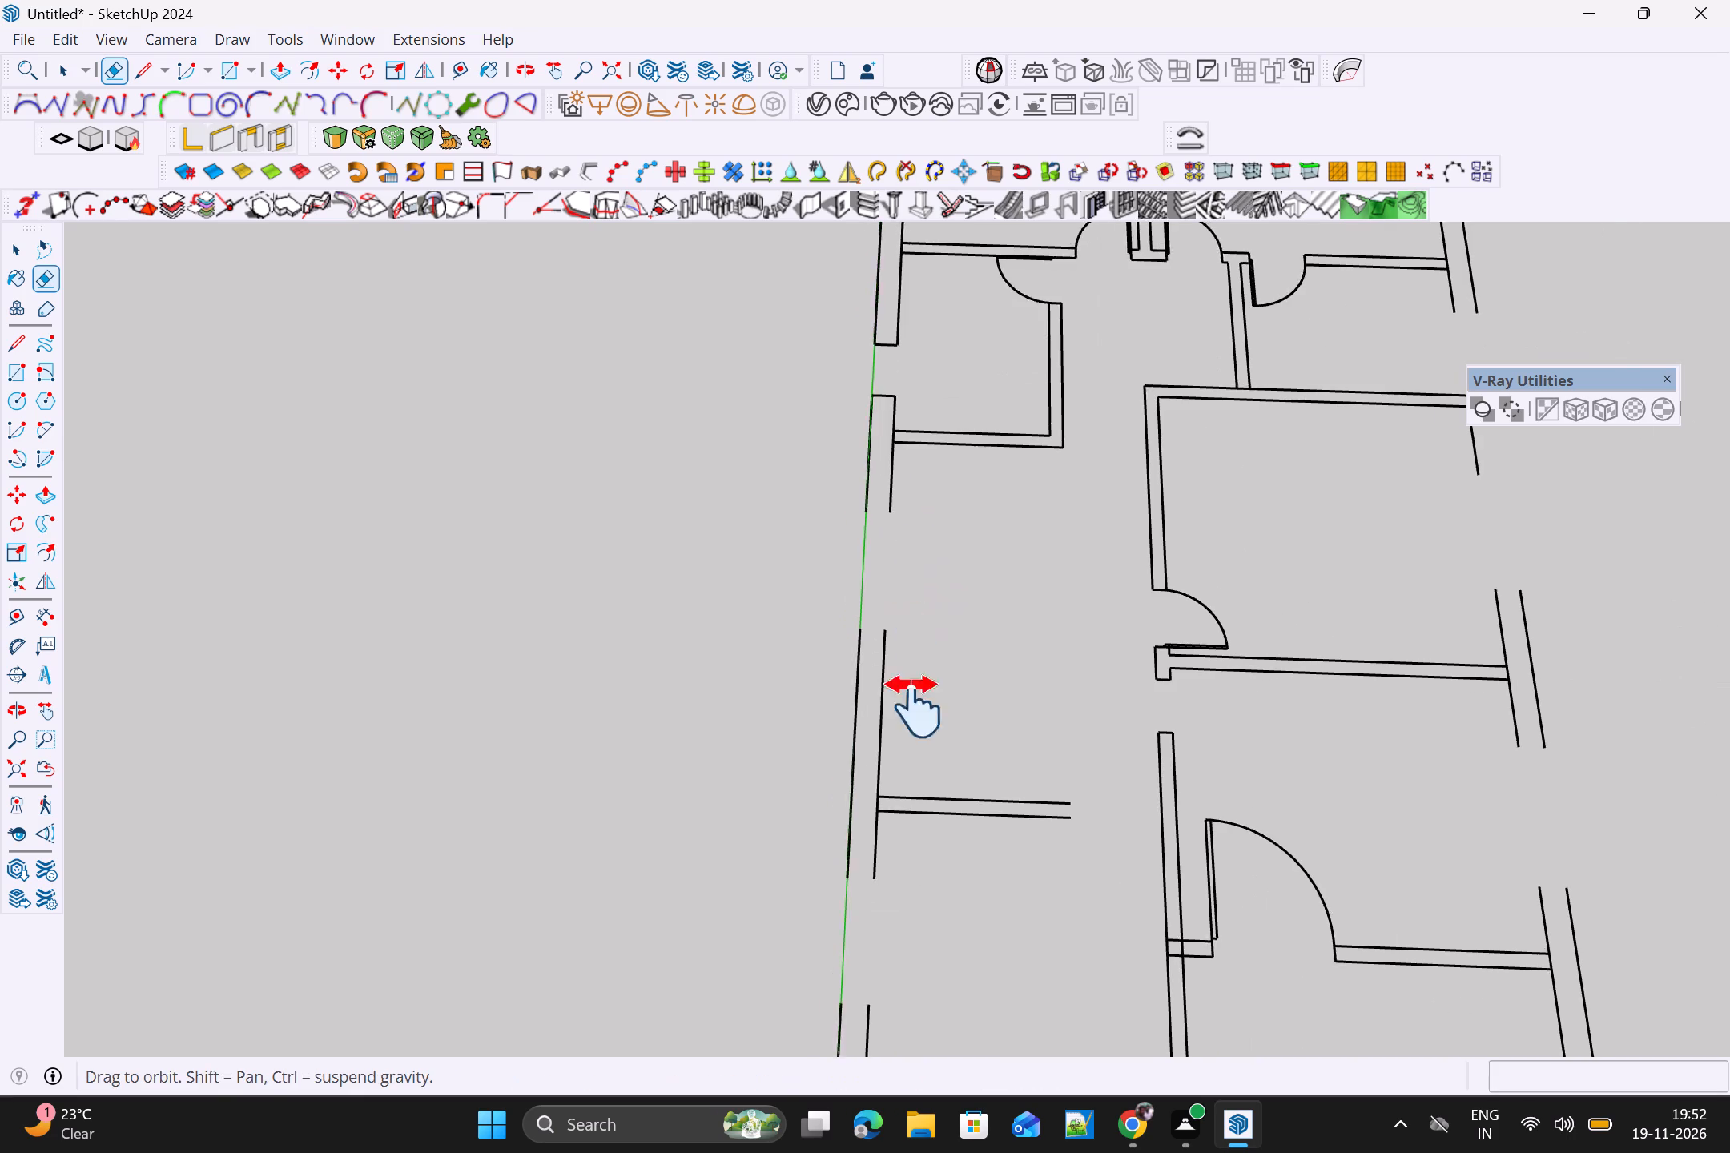
middle_click_drag(914, 706, 914, 881, "shift")
scroll(884, 595, "up", 4)
left_click_drag(879, 707, 886, 662)
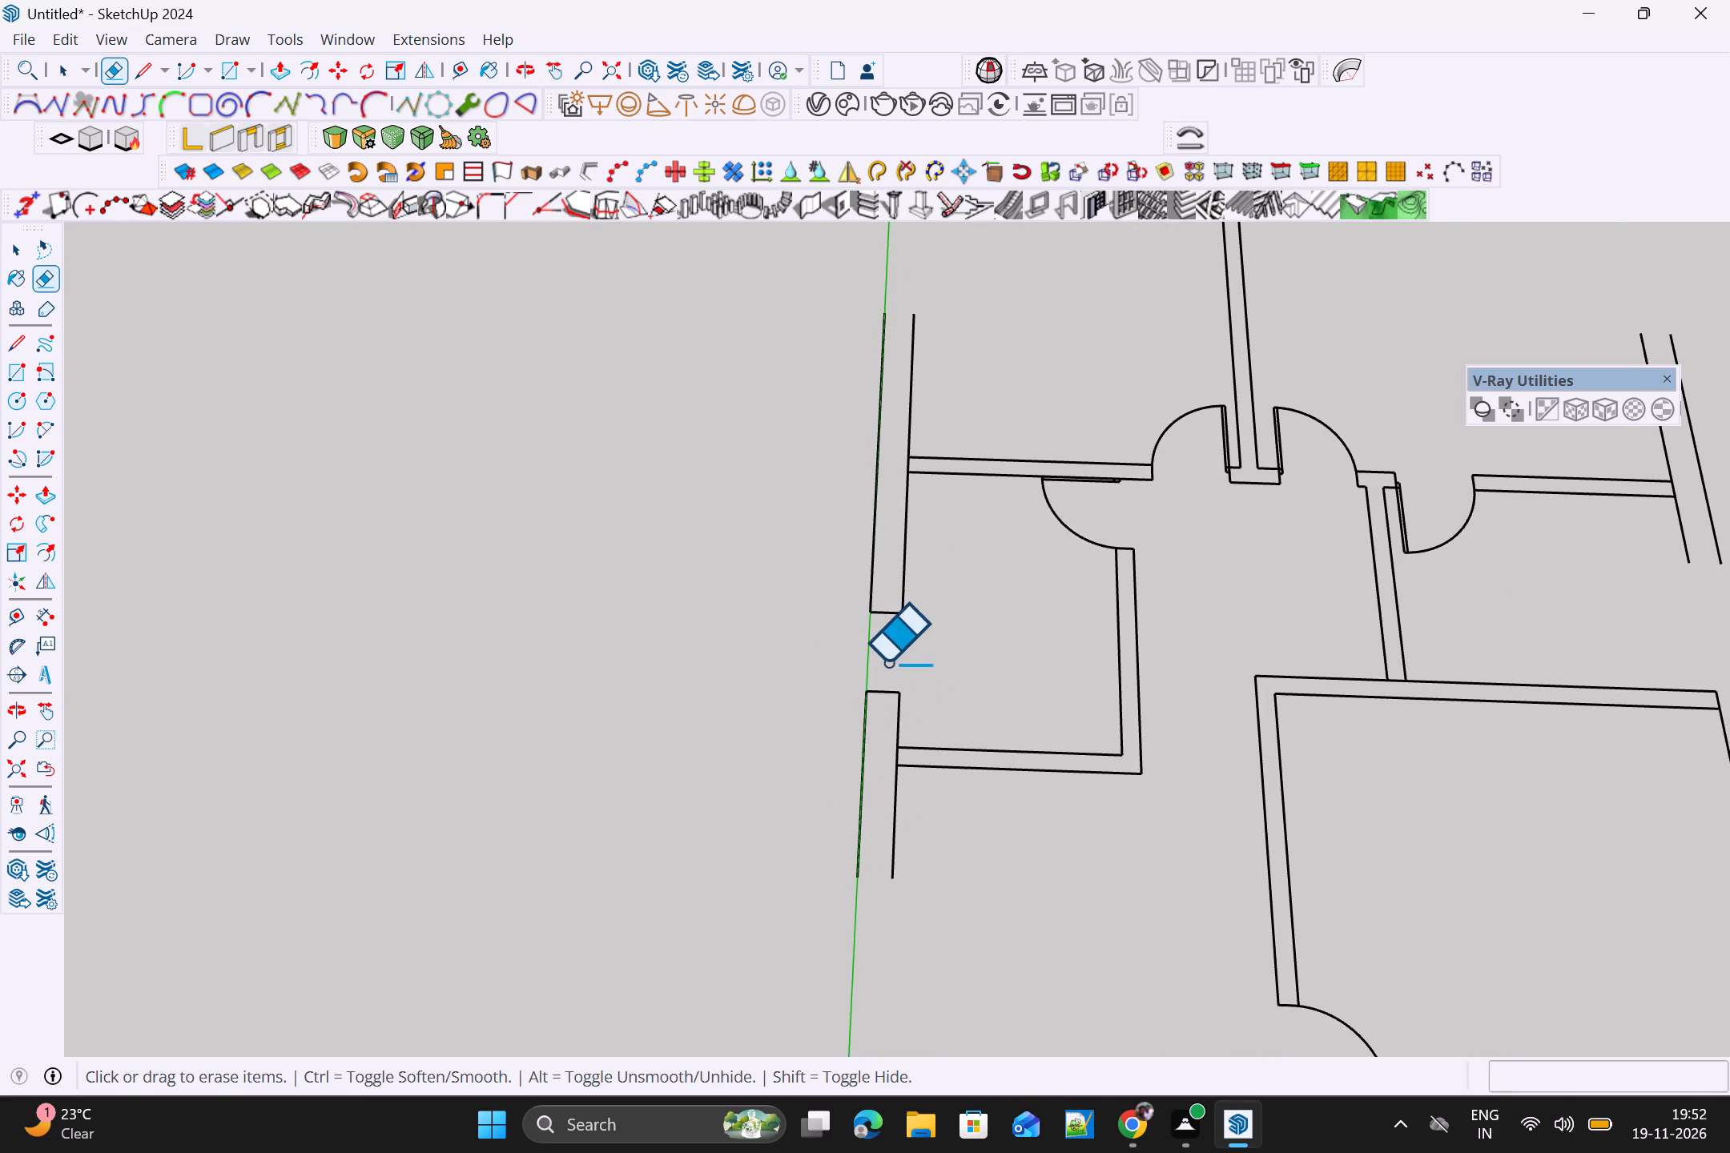
left_click_drag(886, 662, 887, 633)
left_click_drag(884, 593, 884, 647)
scroll(888, 643, "down", 4)
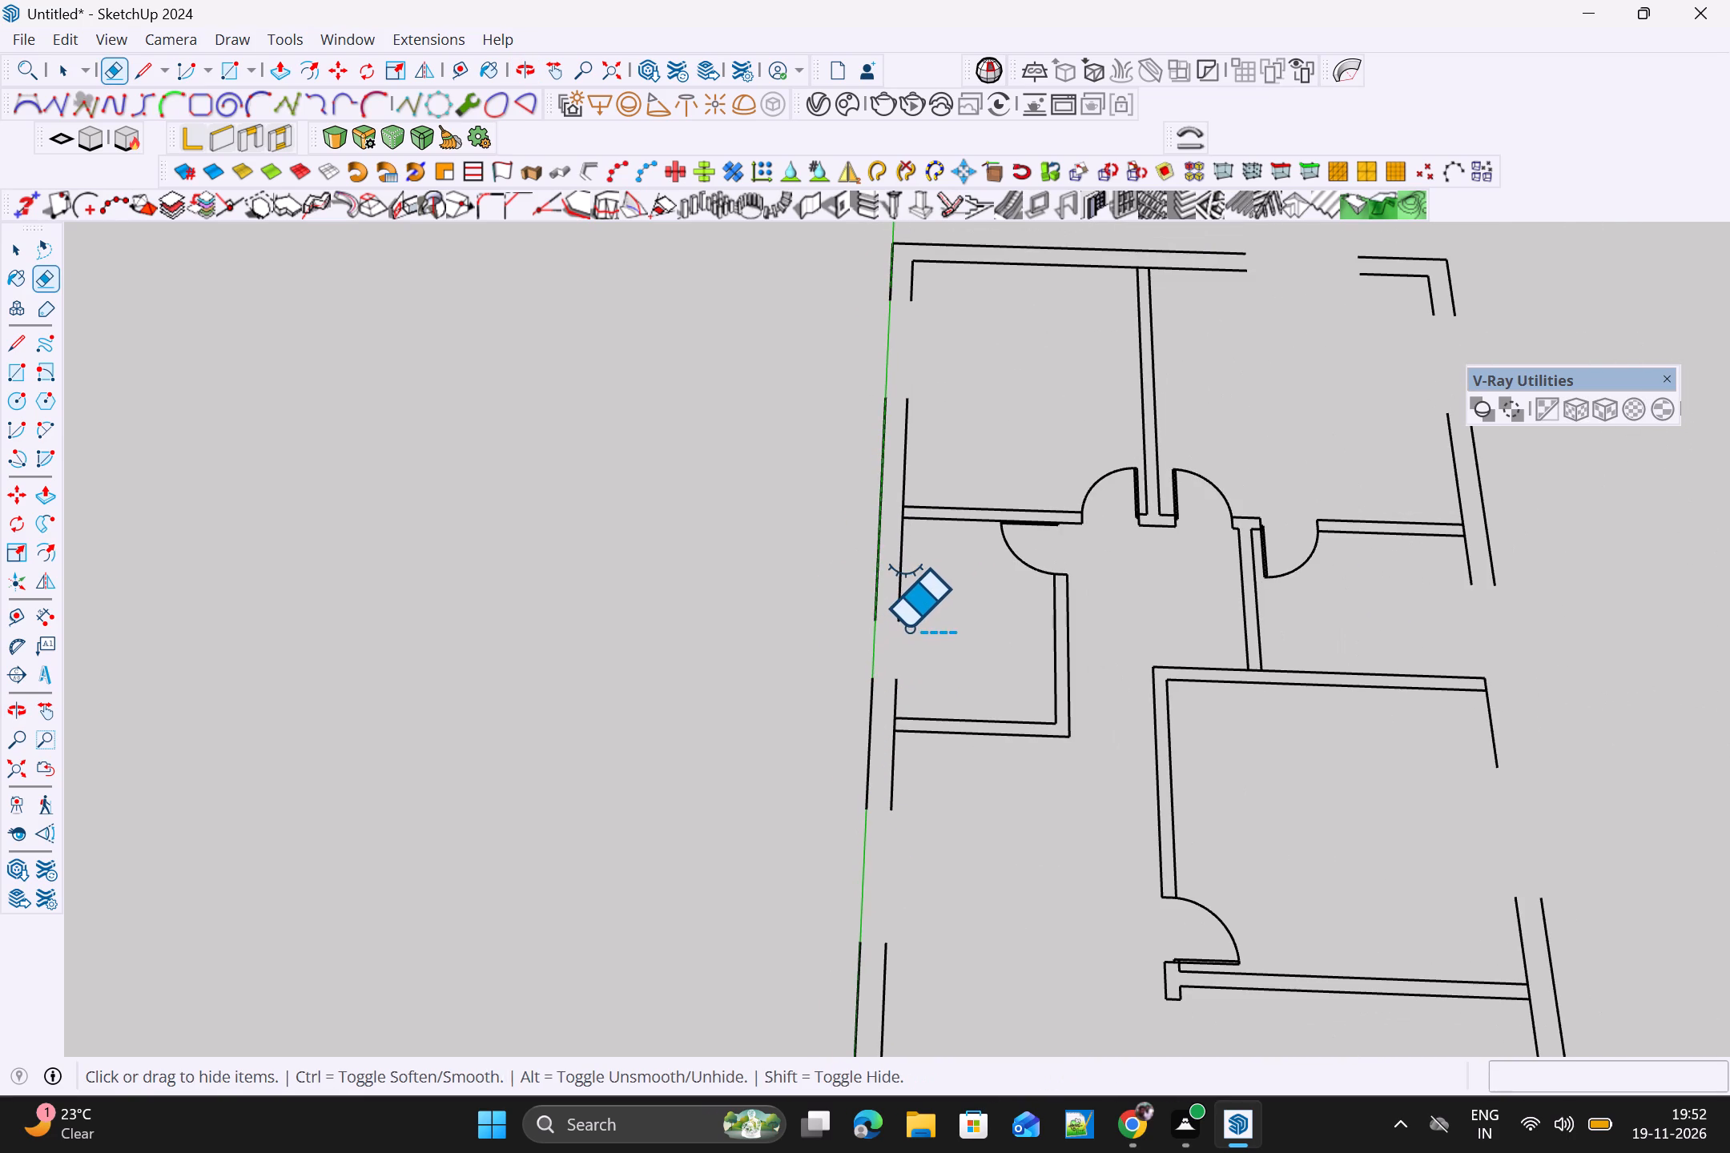
Draw two lines about 4' long closing the side window gap of the bedroom beside the green axis, along the wall's outer and inner faces.
middle_click_drag(907, 629, 895, 910, "shift")
scroll(974, 609, "down", 5)
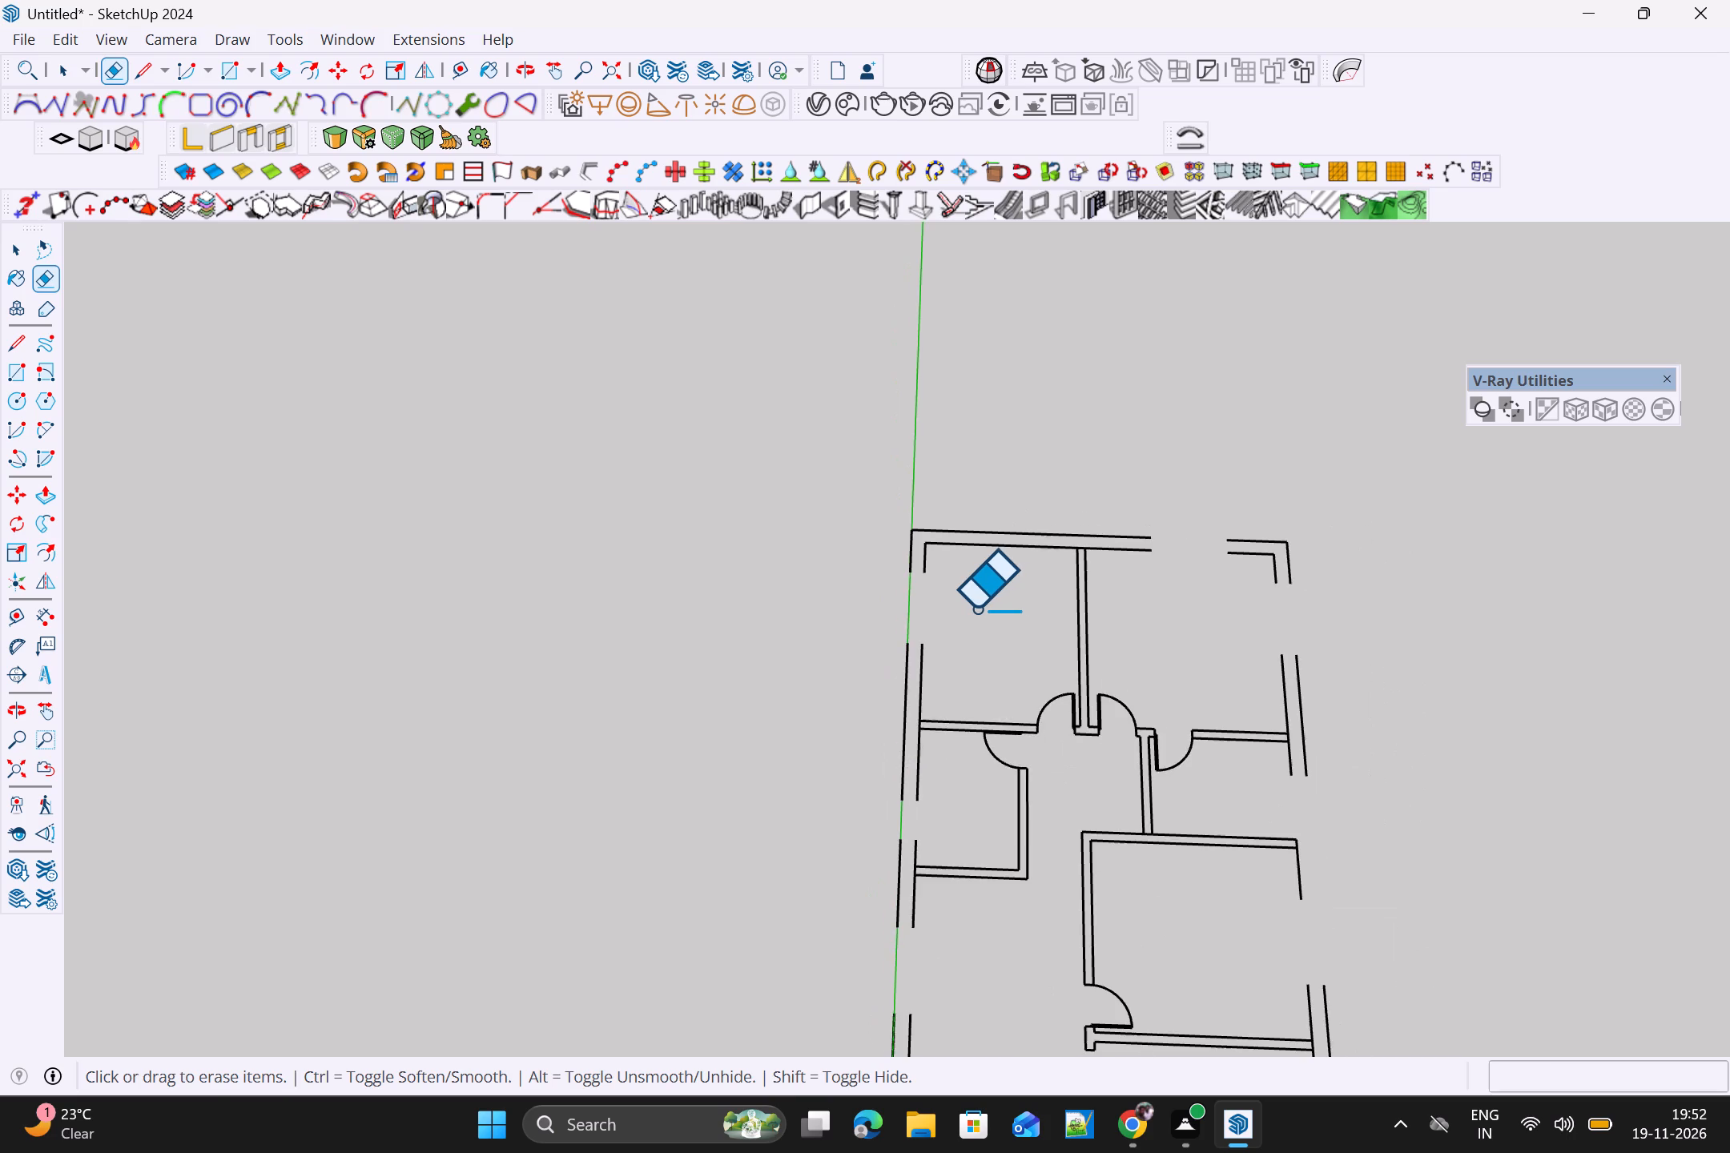
middle_click_drag(981, 609, 962, 395, "shift")
key("l")
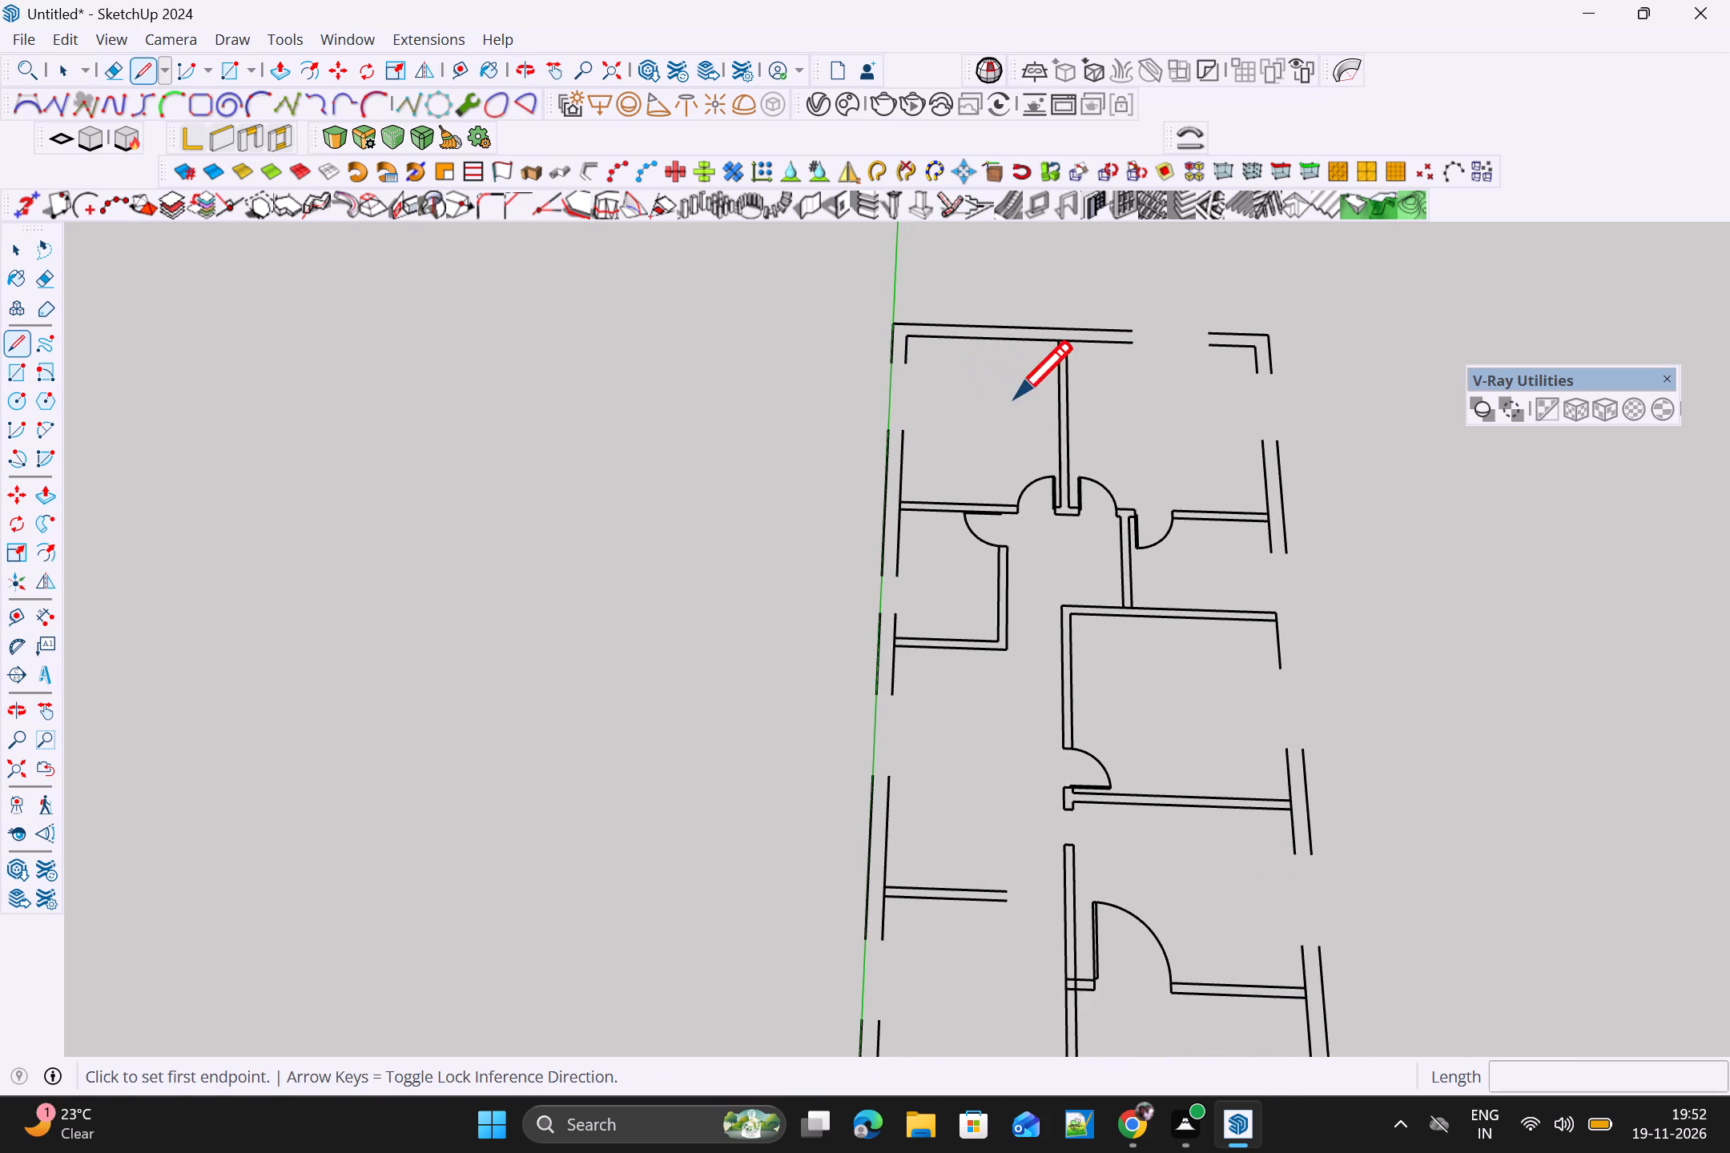
left_click_drag(895, 356, 896, 384)
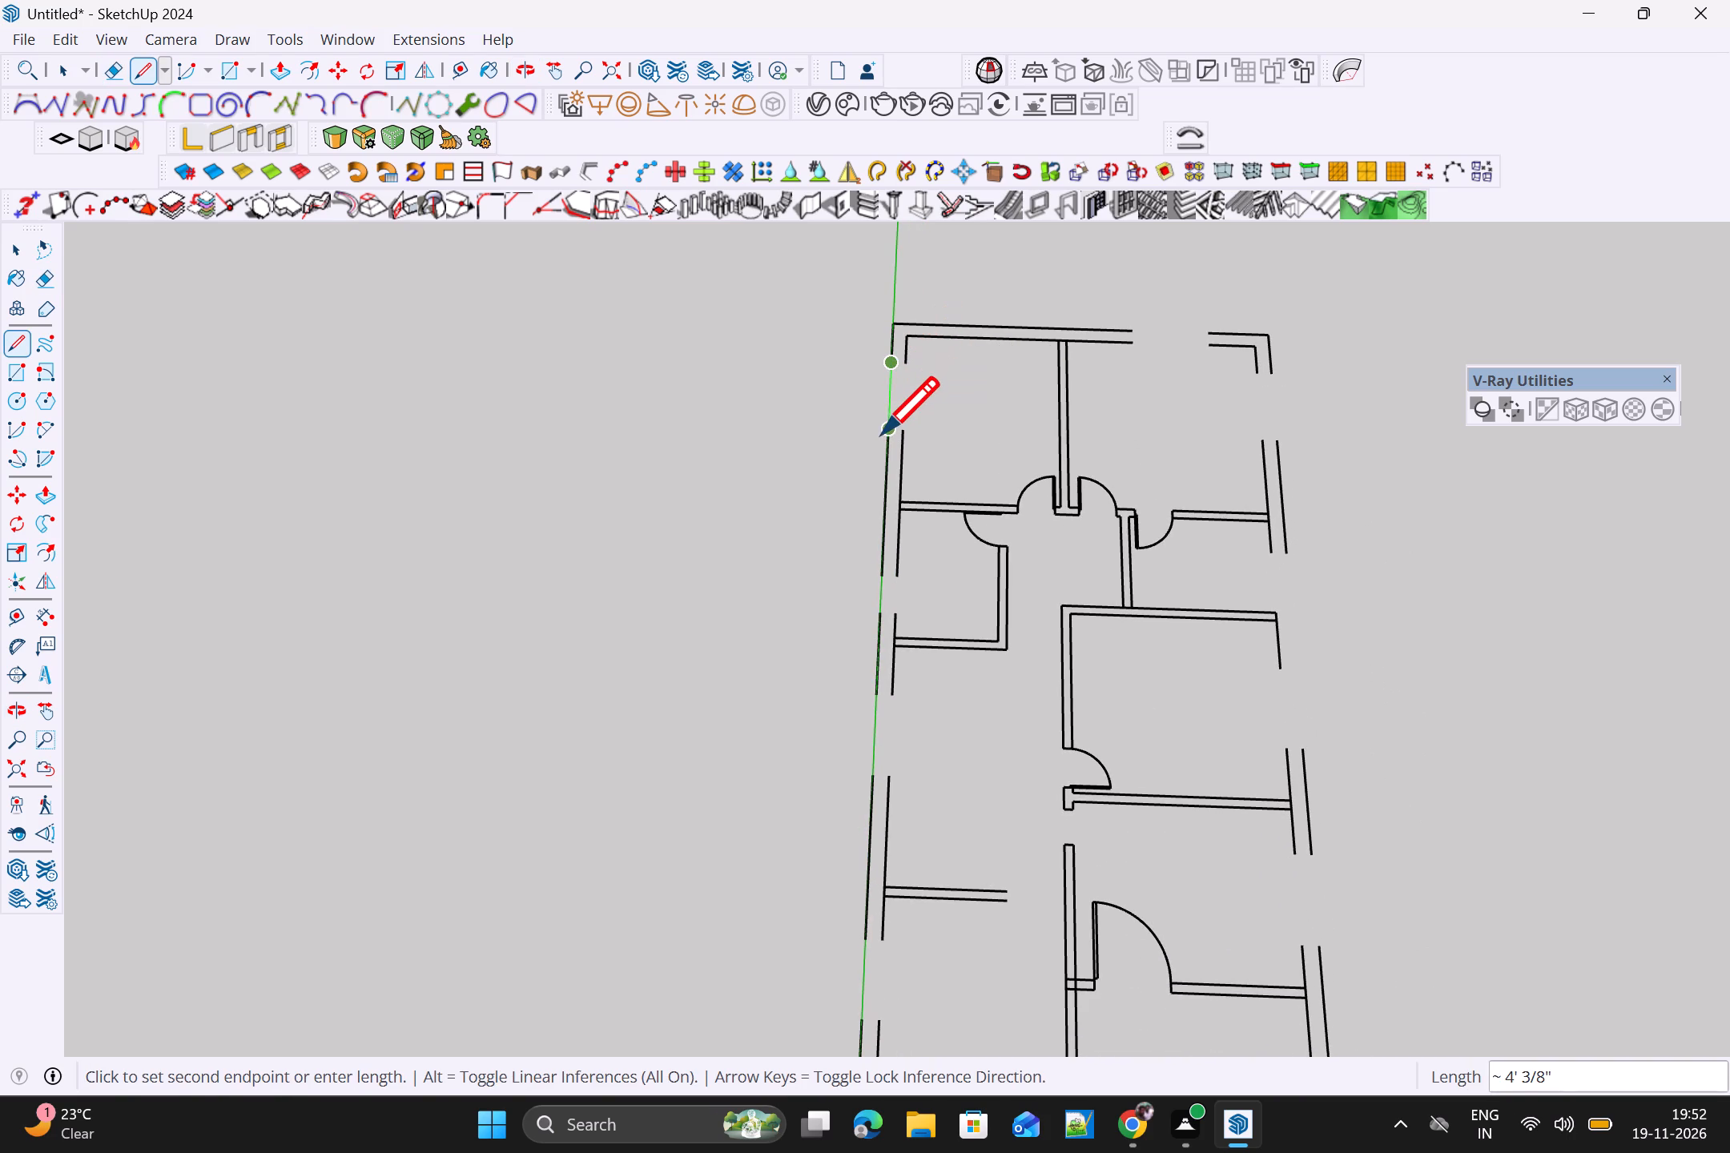
left_click(883, 434)
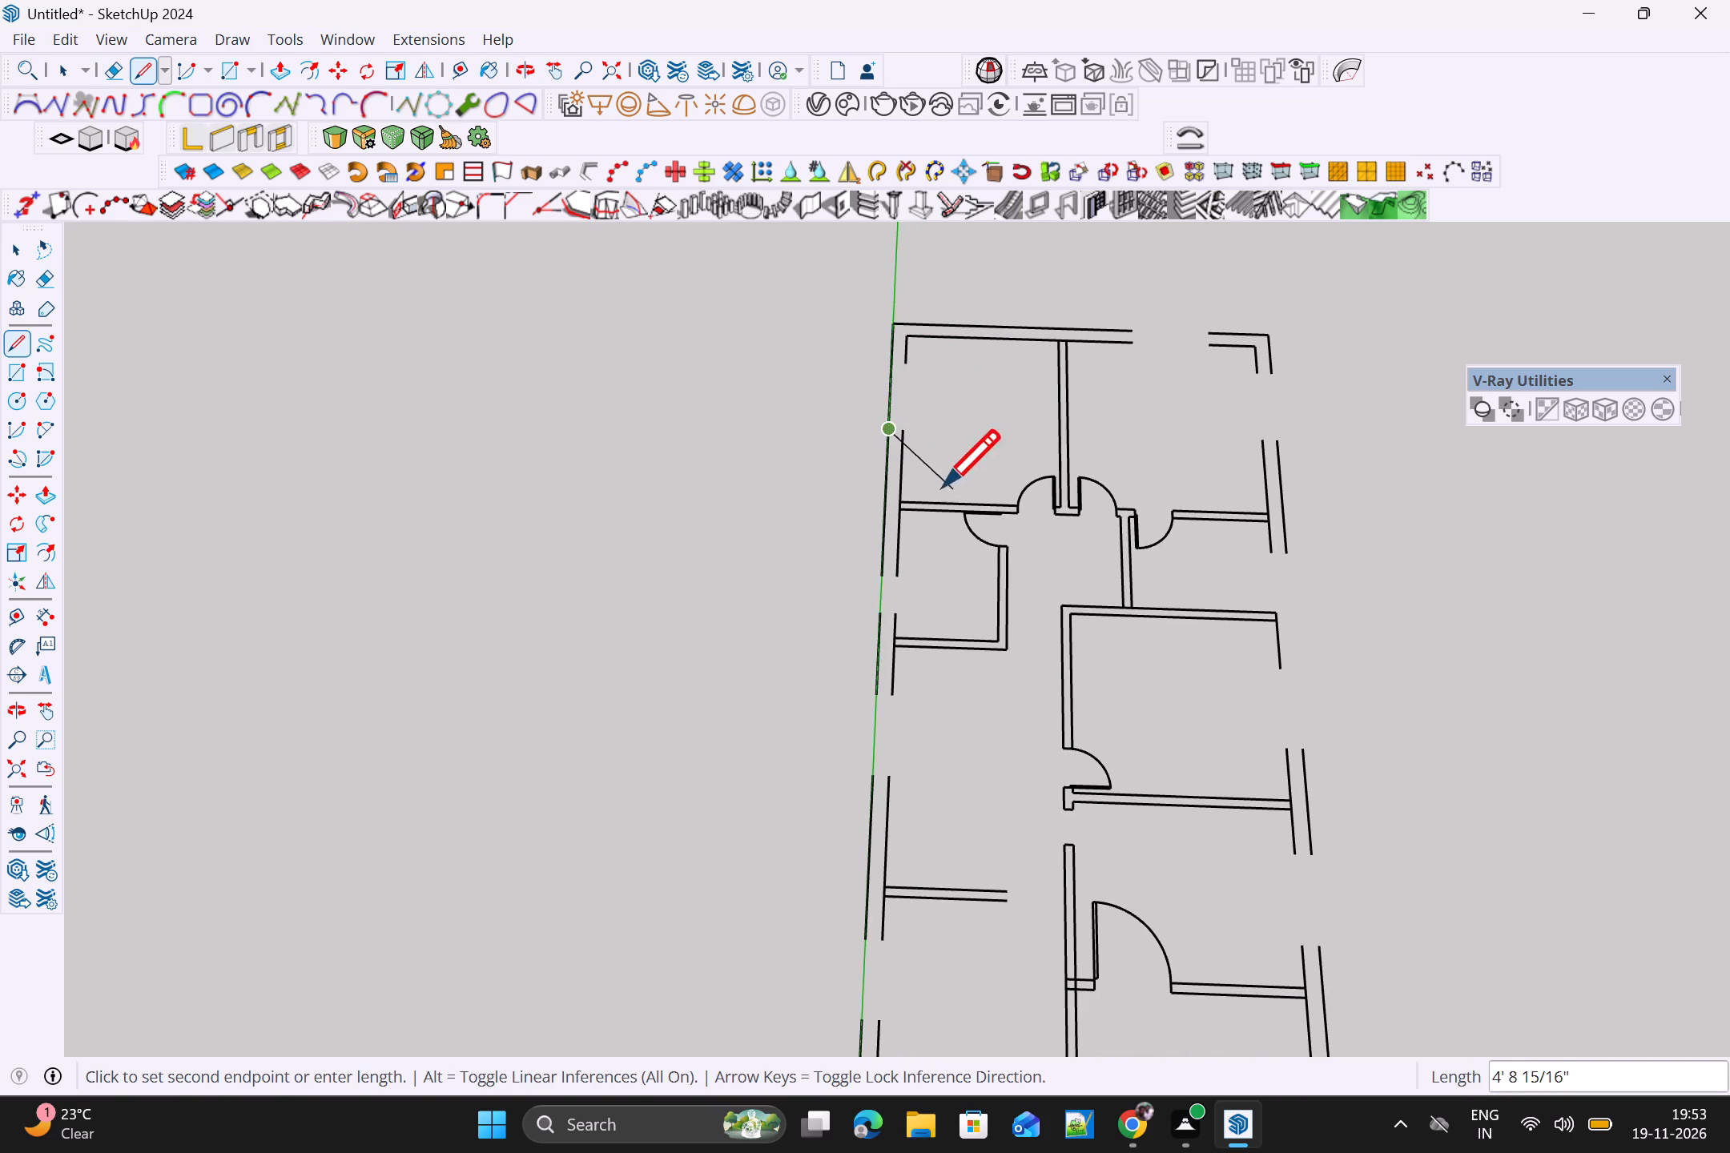
key("space")
key("space")
key("l")
scroll(915, 381, "up", 3)
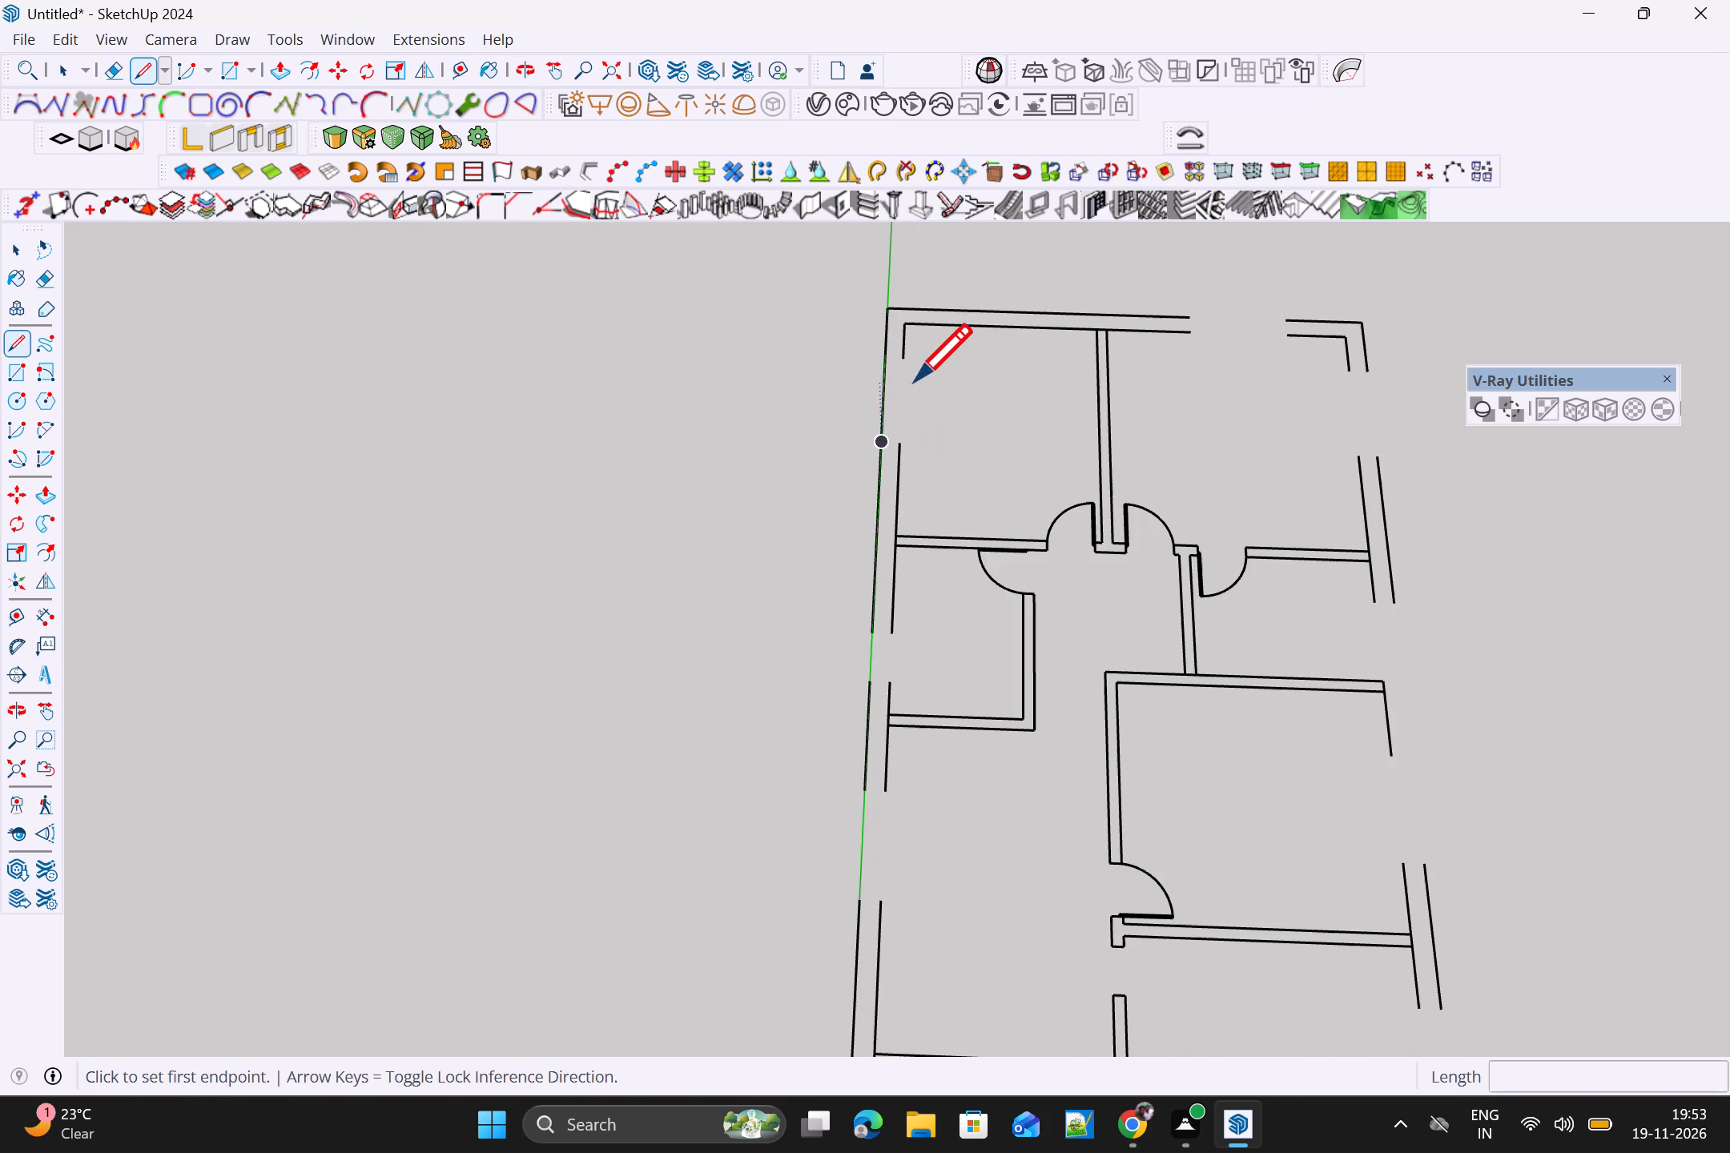
left_click(904, 355)
left_click(898, 443)
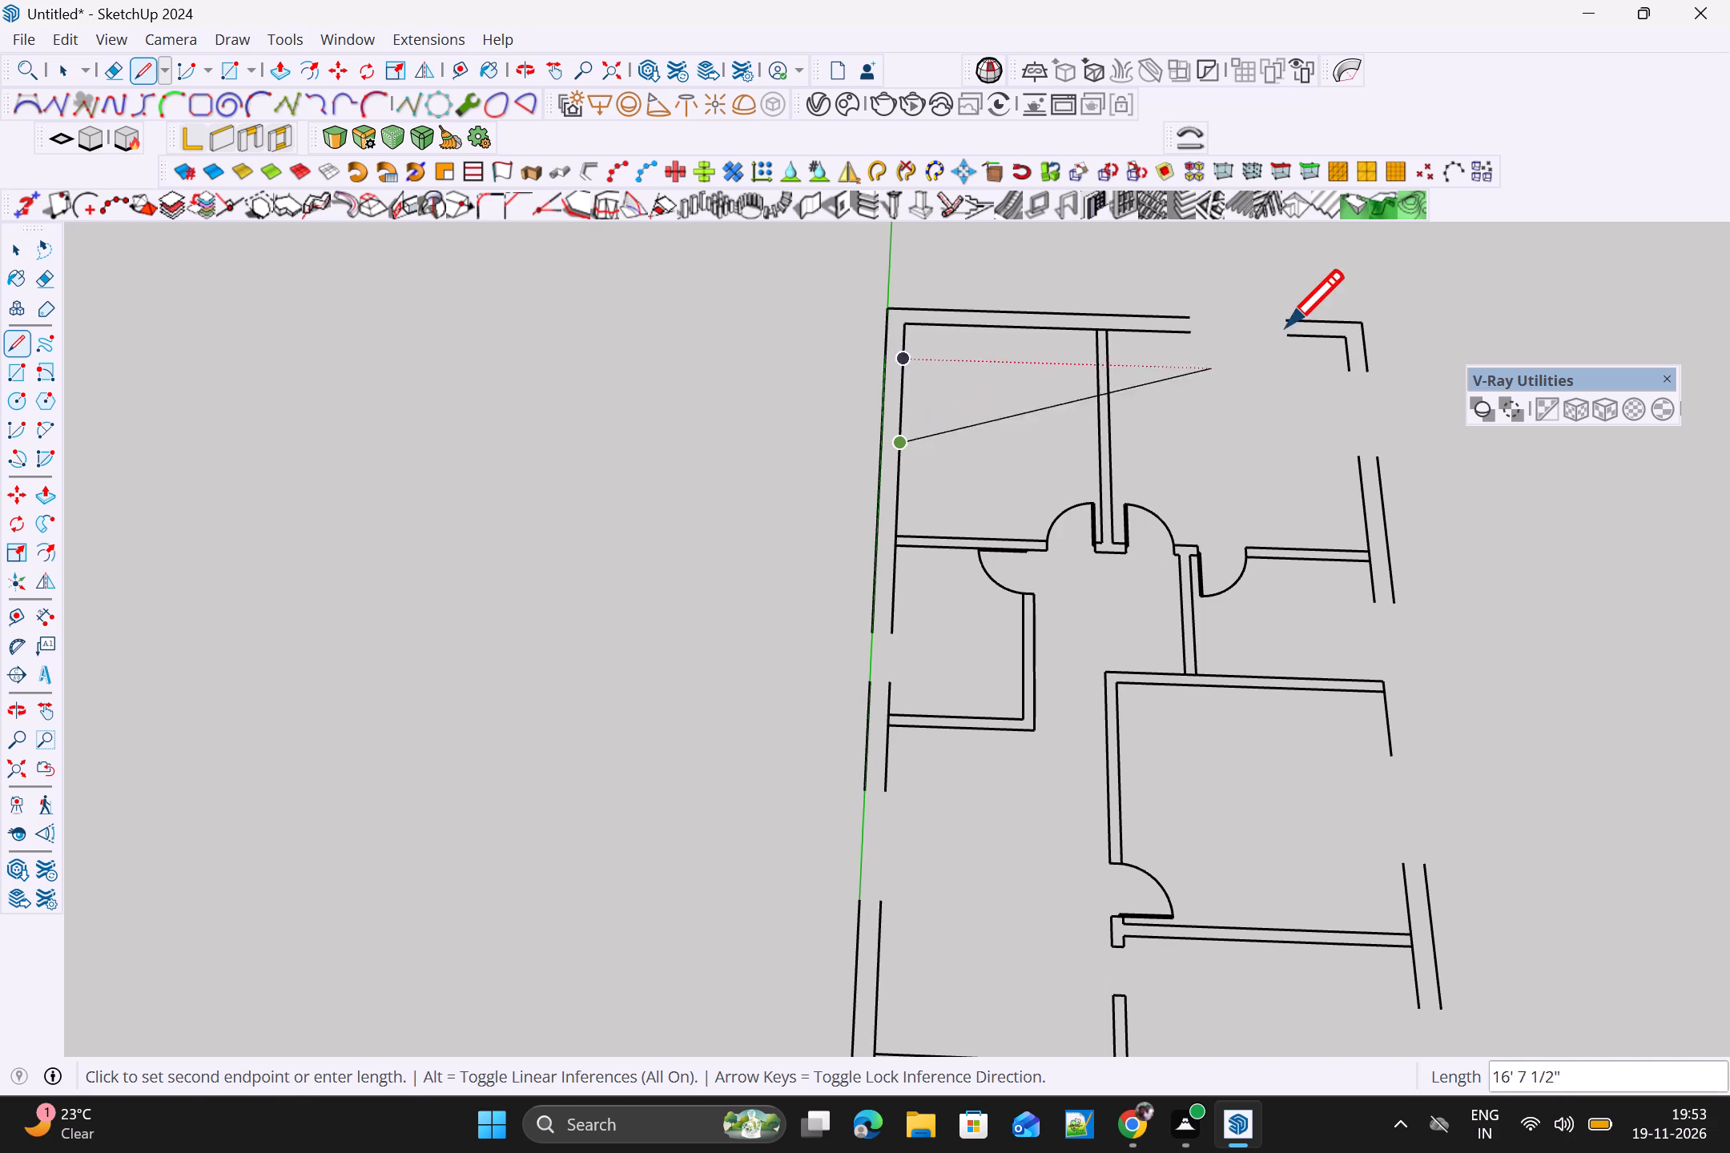
key("space")
Draw two lines about 4' long closing the rear-wall window gap of the bedroom farther from the green axis, along both wall faces.
key("l")
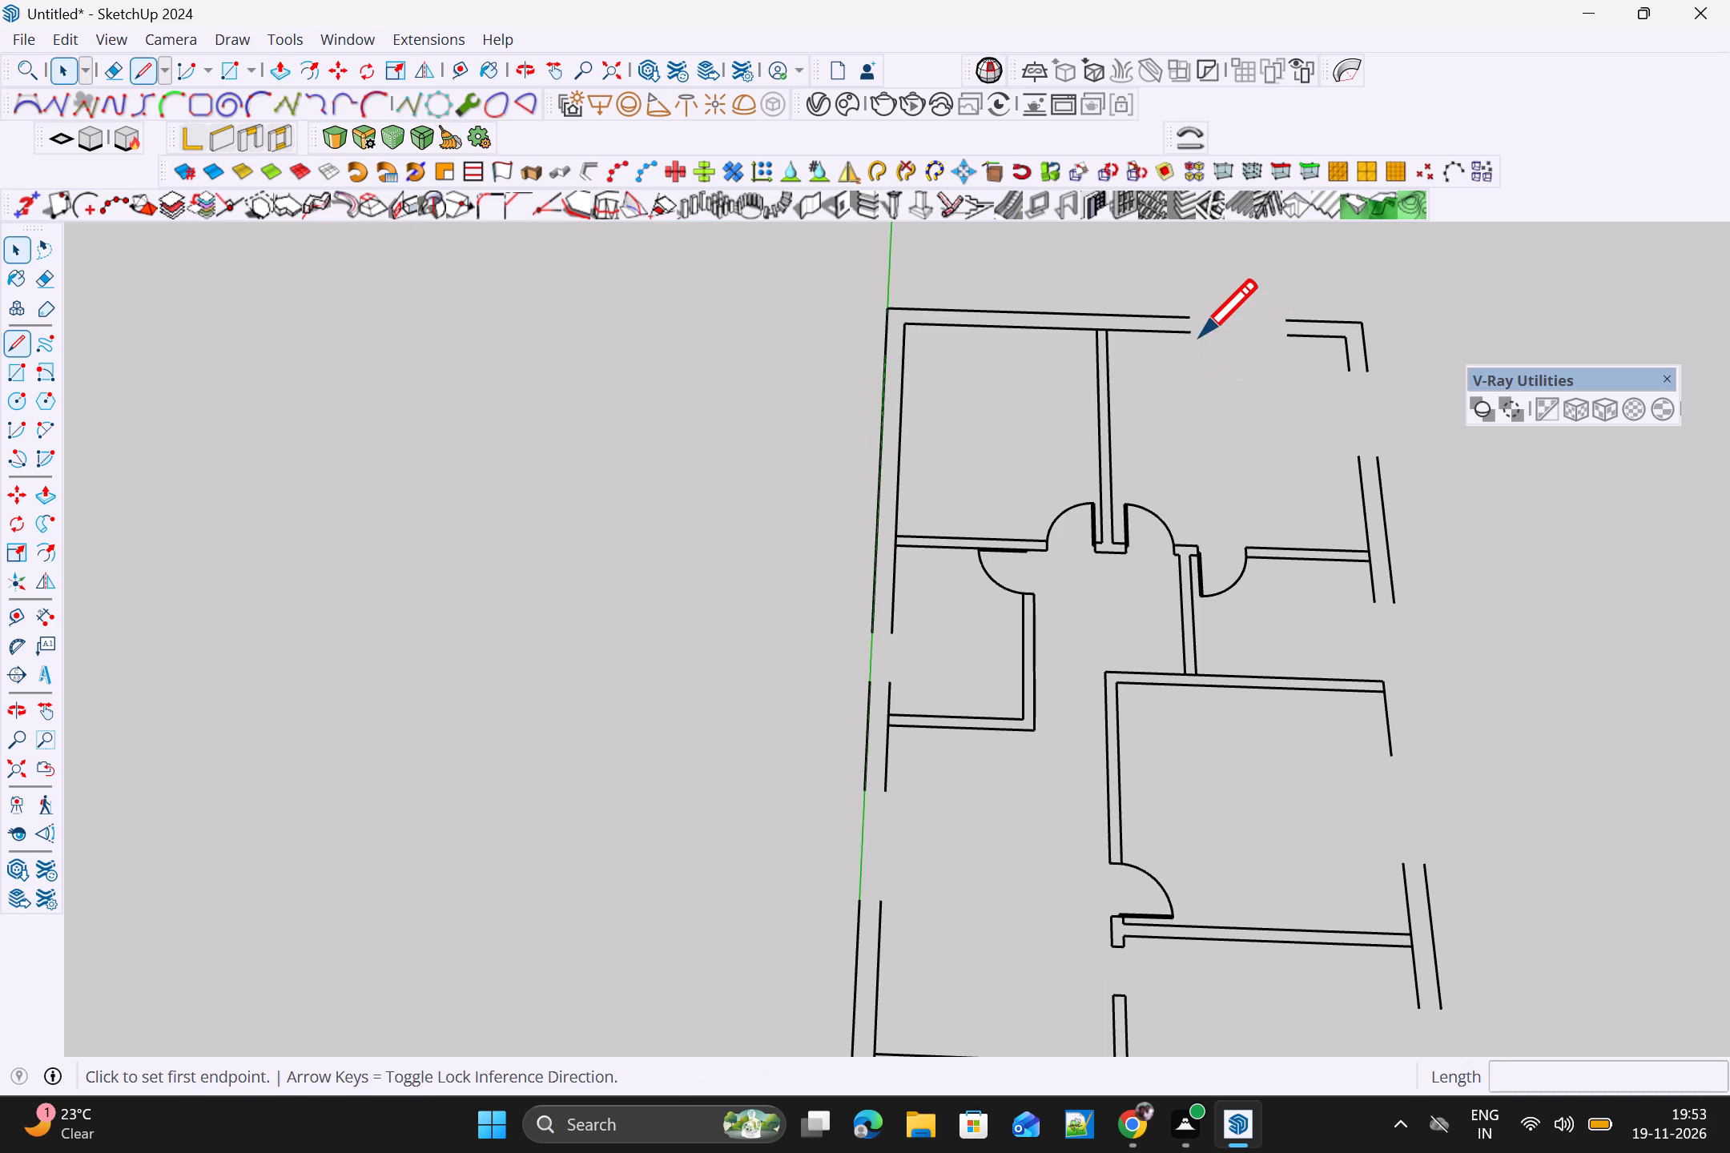
left_click(1188, 311)
left_click(1289, 319)
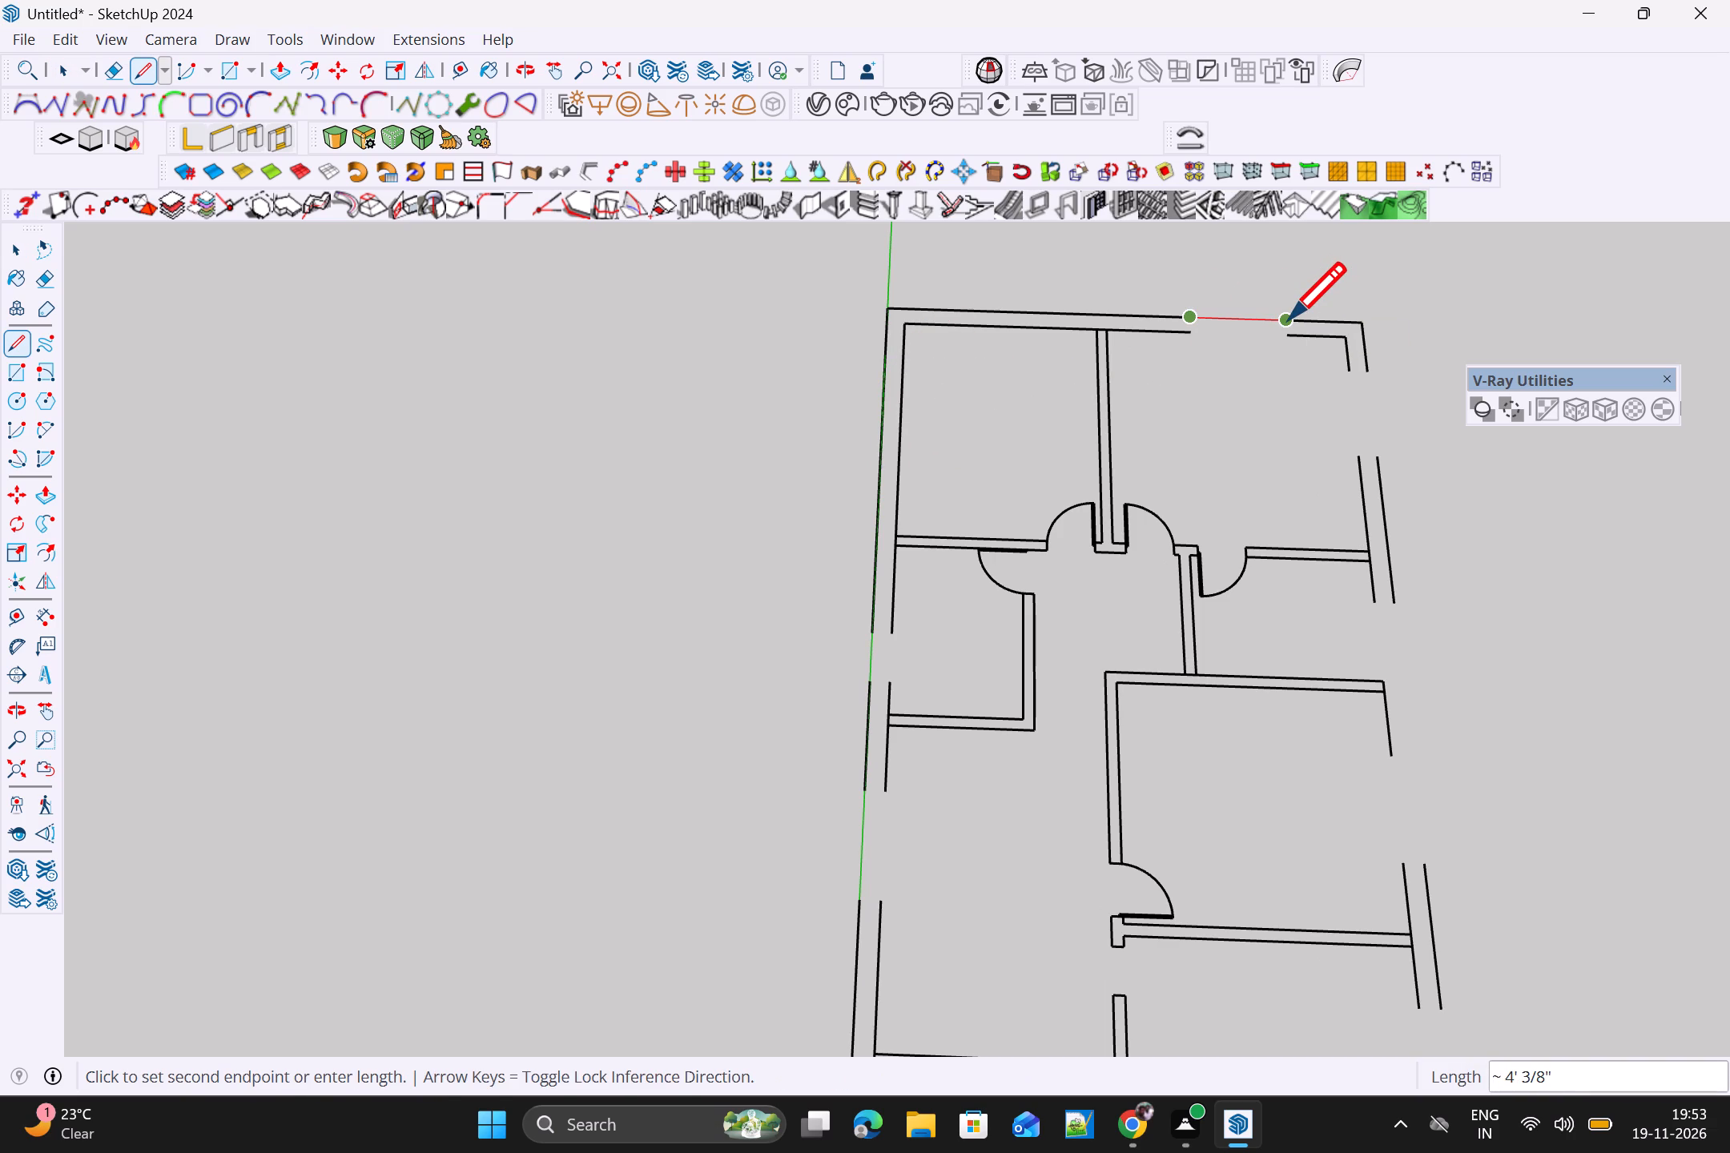
key("space")
key("space")
type("L")
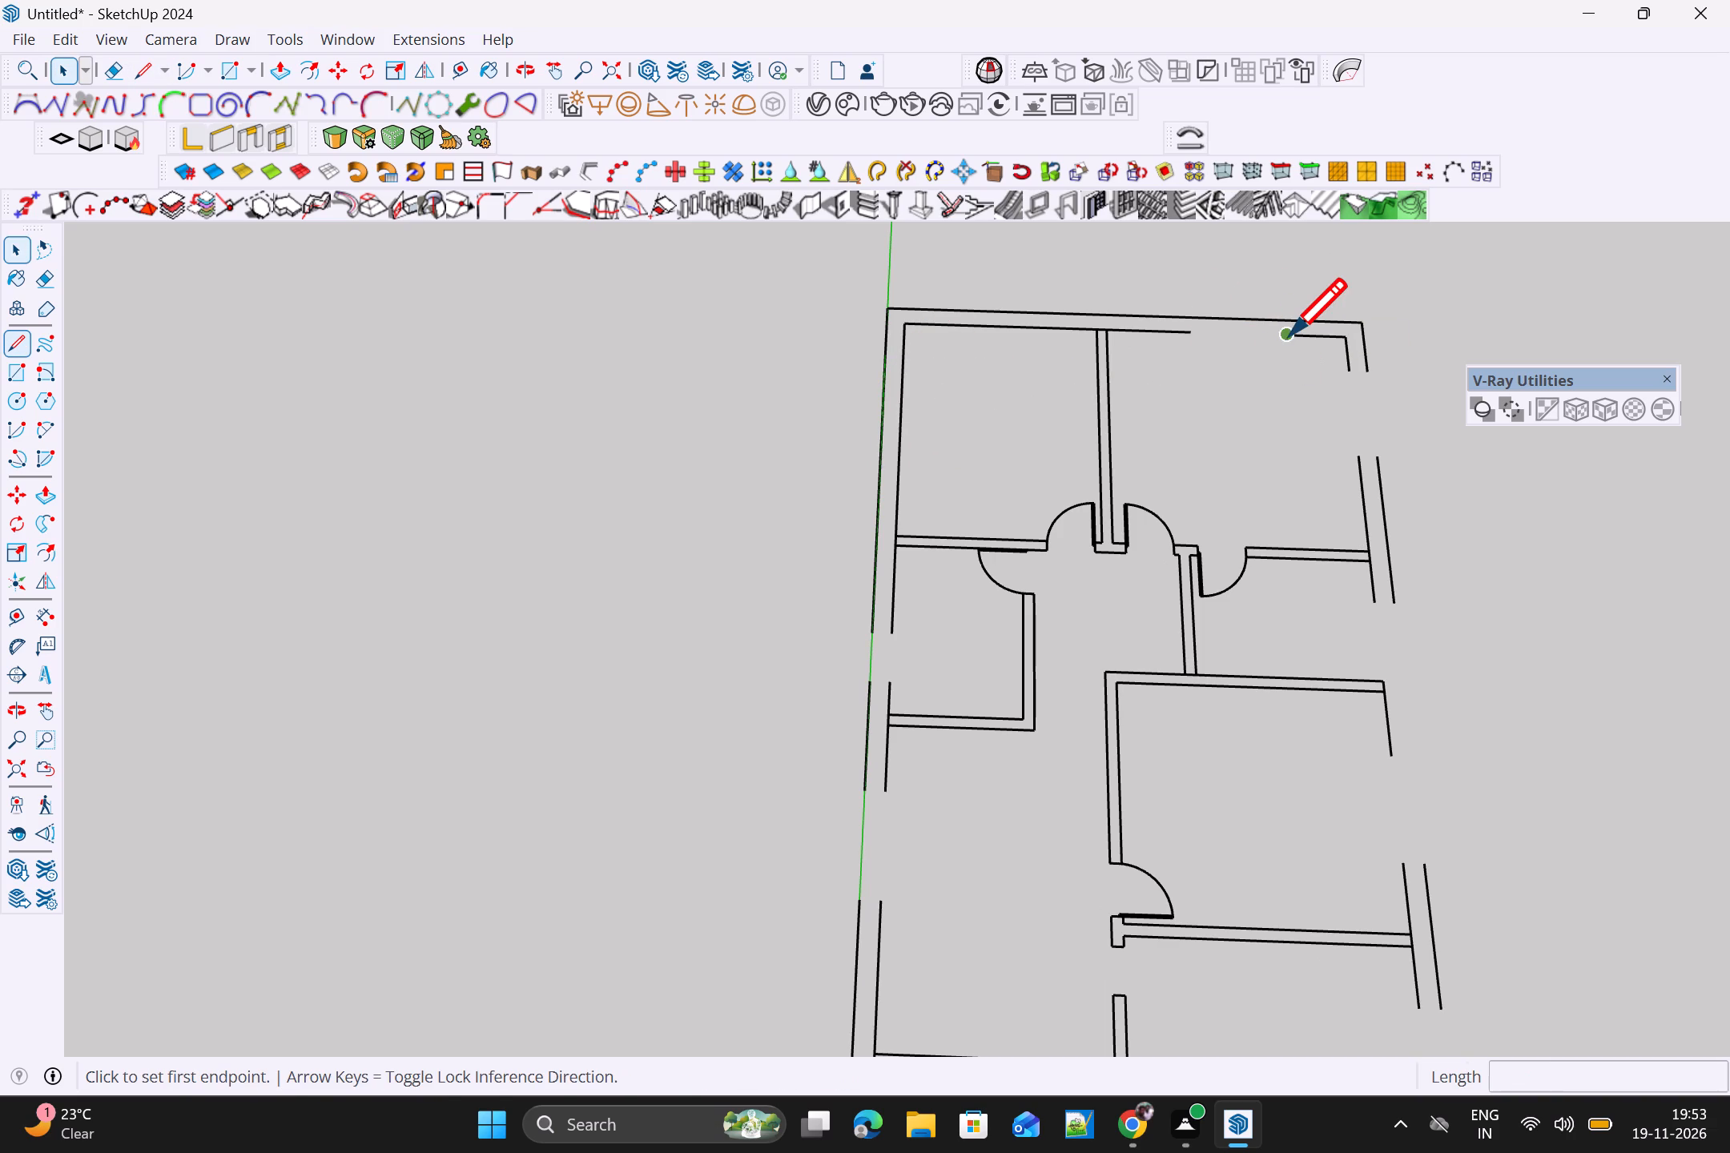
left_click(1289, 336)
left_click(1194, 338)
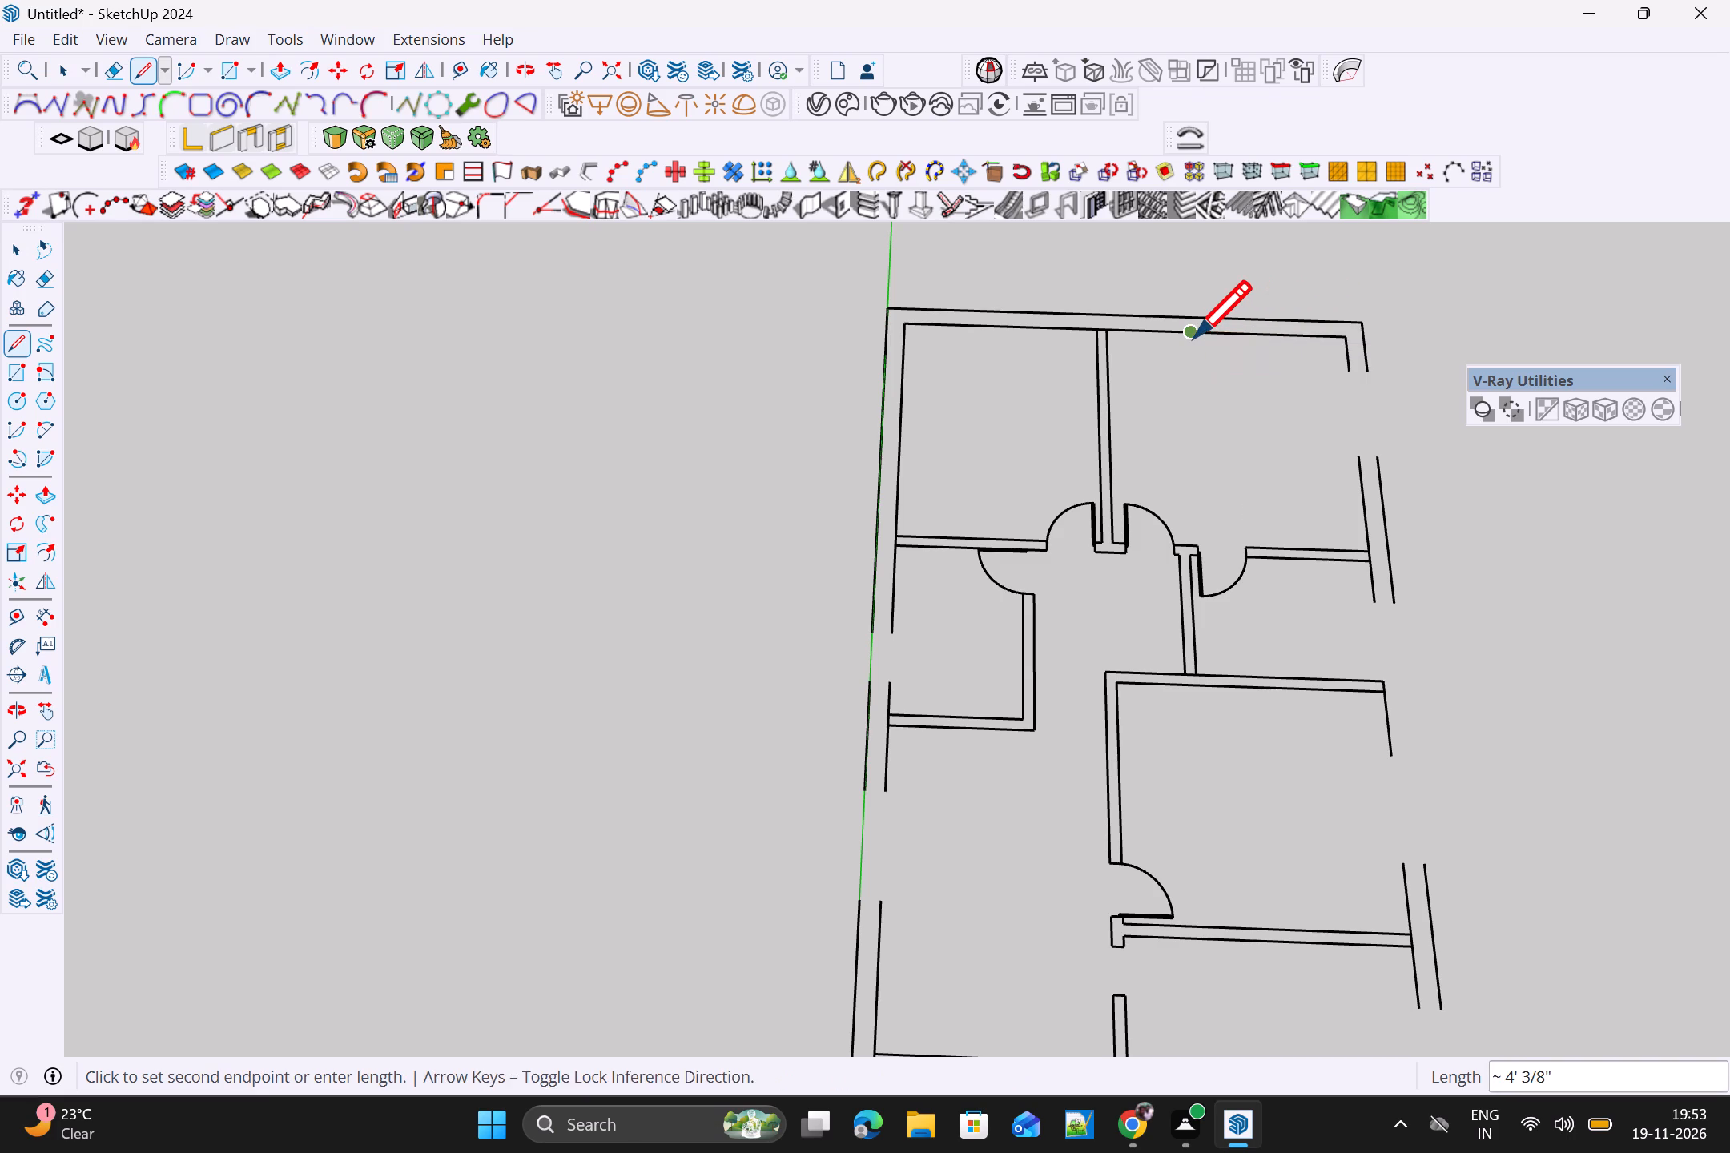
key("space")
Draw two lines about 4' long closing the side window gap of the bedroom farther from the green axis, along its inner and outer faces.
scroll(1277, 408, "down", 2)
key("l")
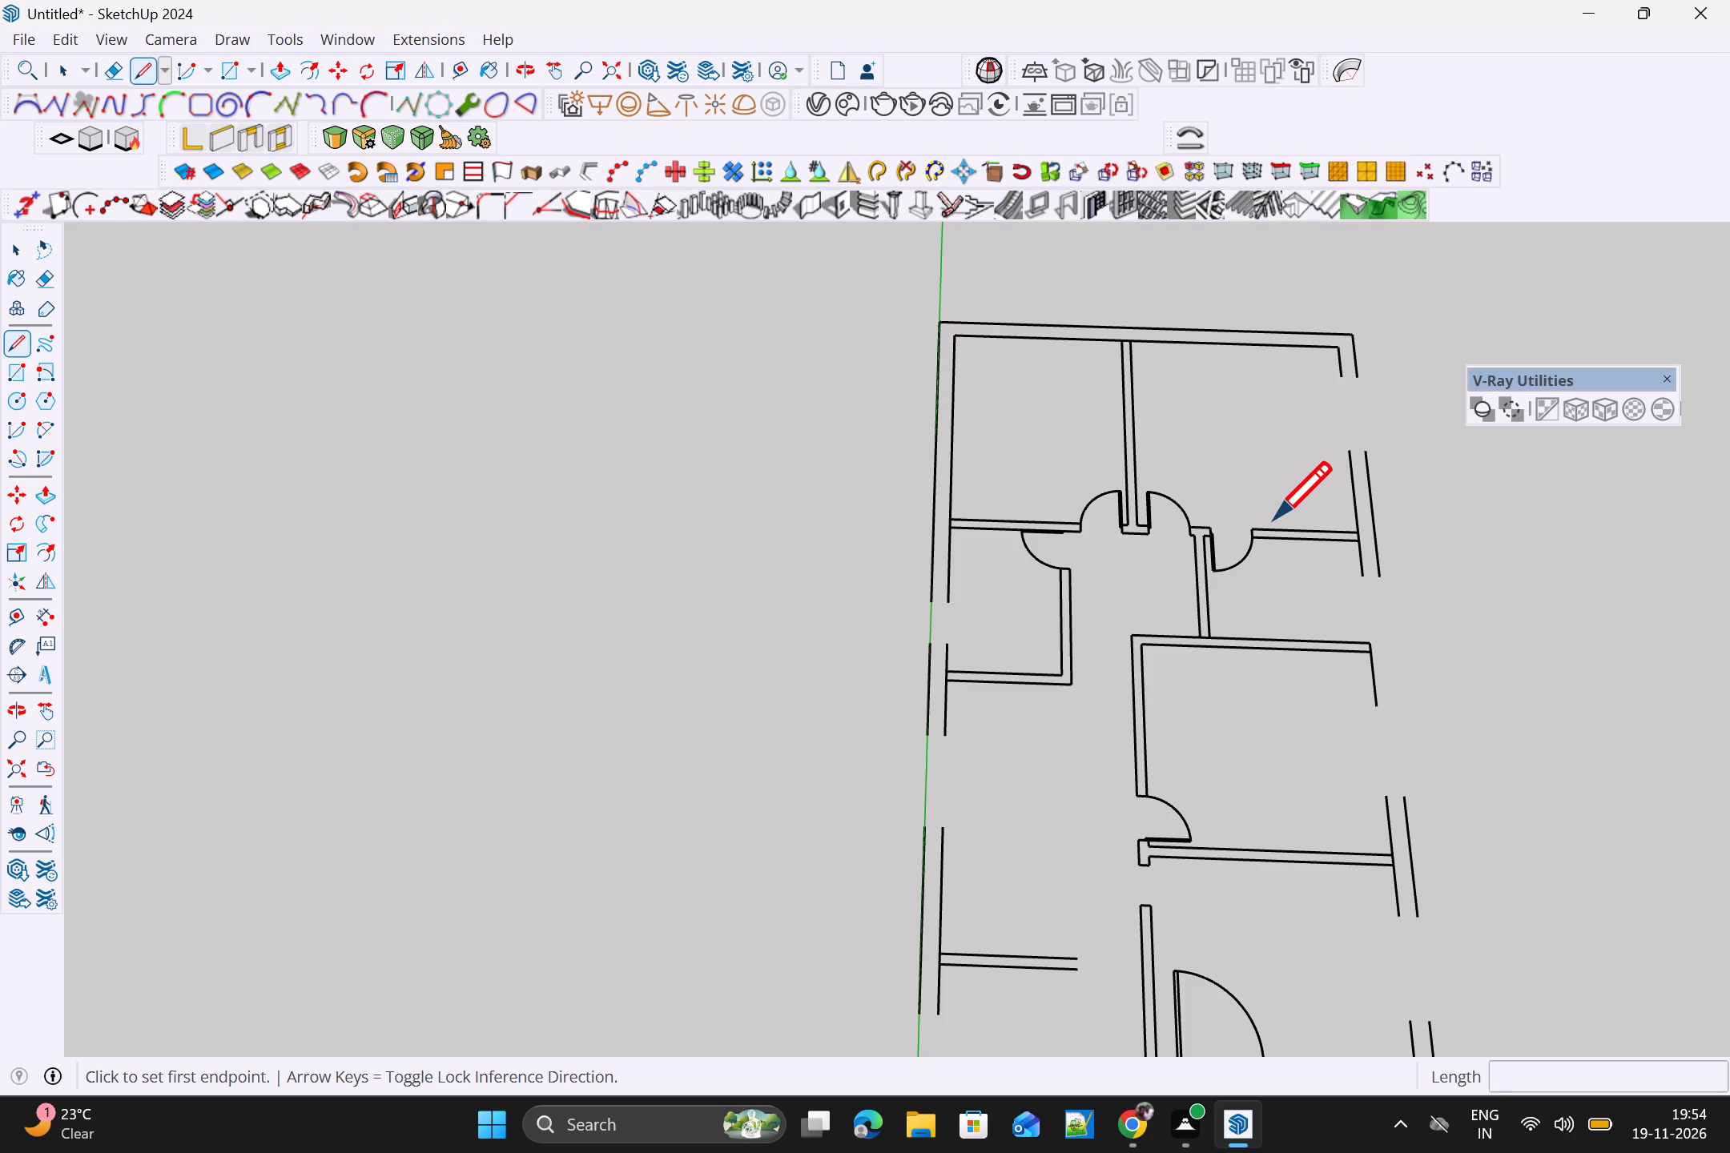
scroll(1277, 525, "down", 6)
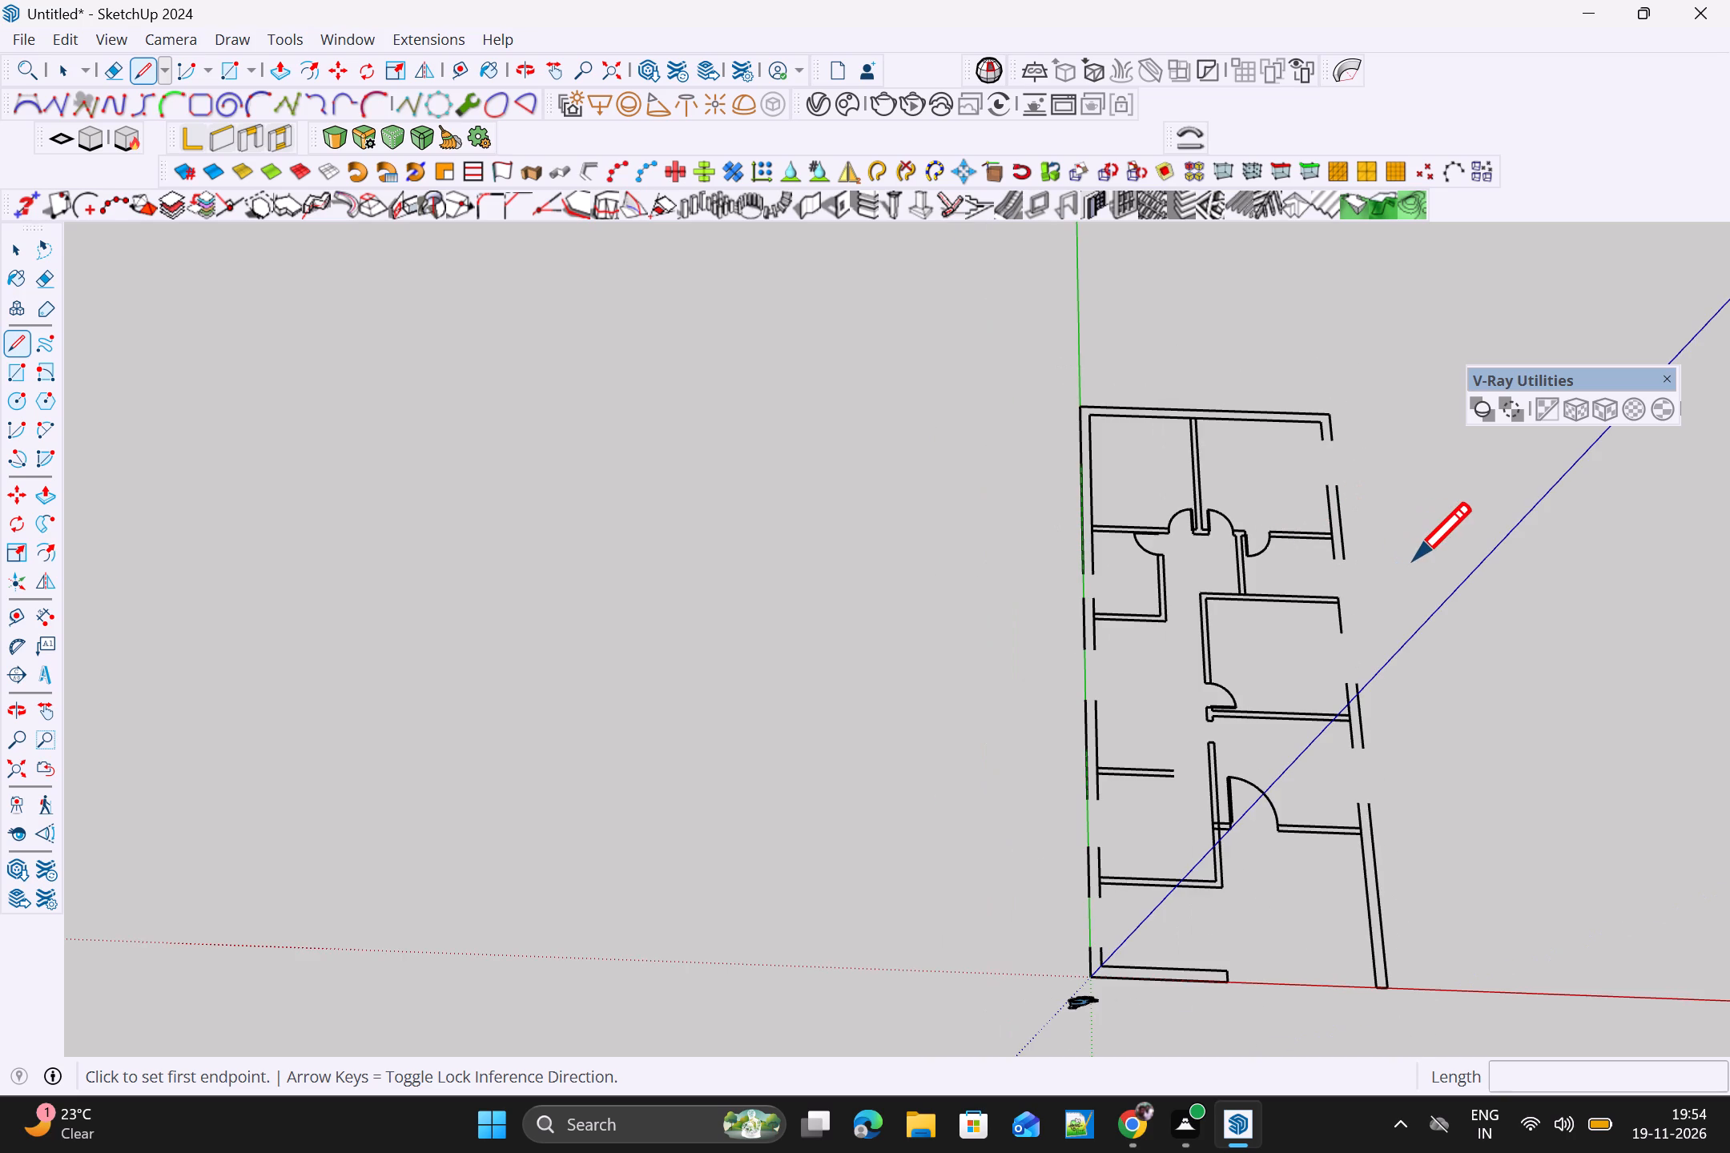
key("Escape")
scroll(1405, 596, "down", 3)
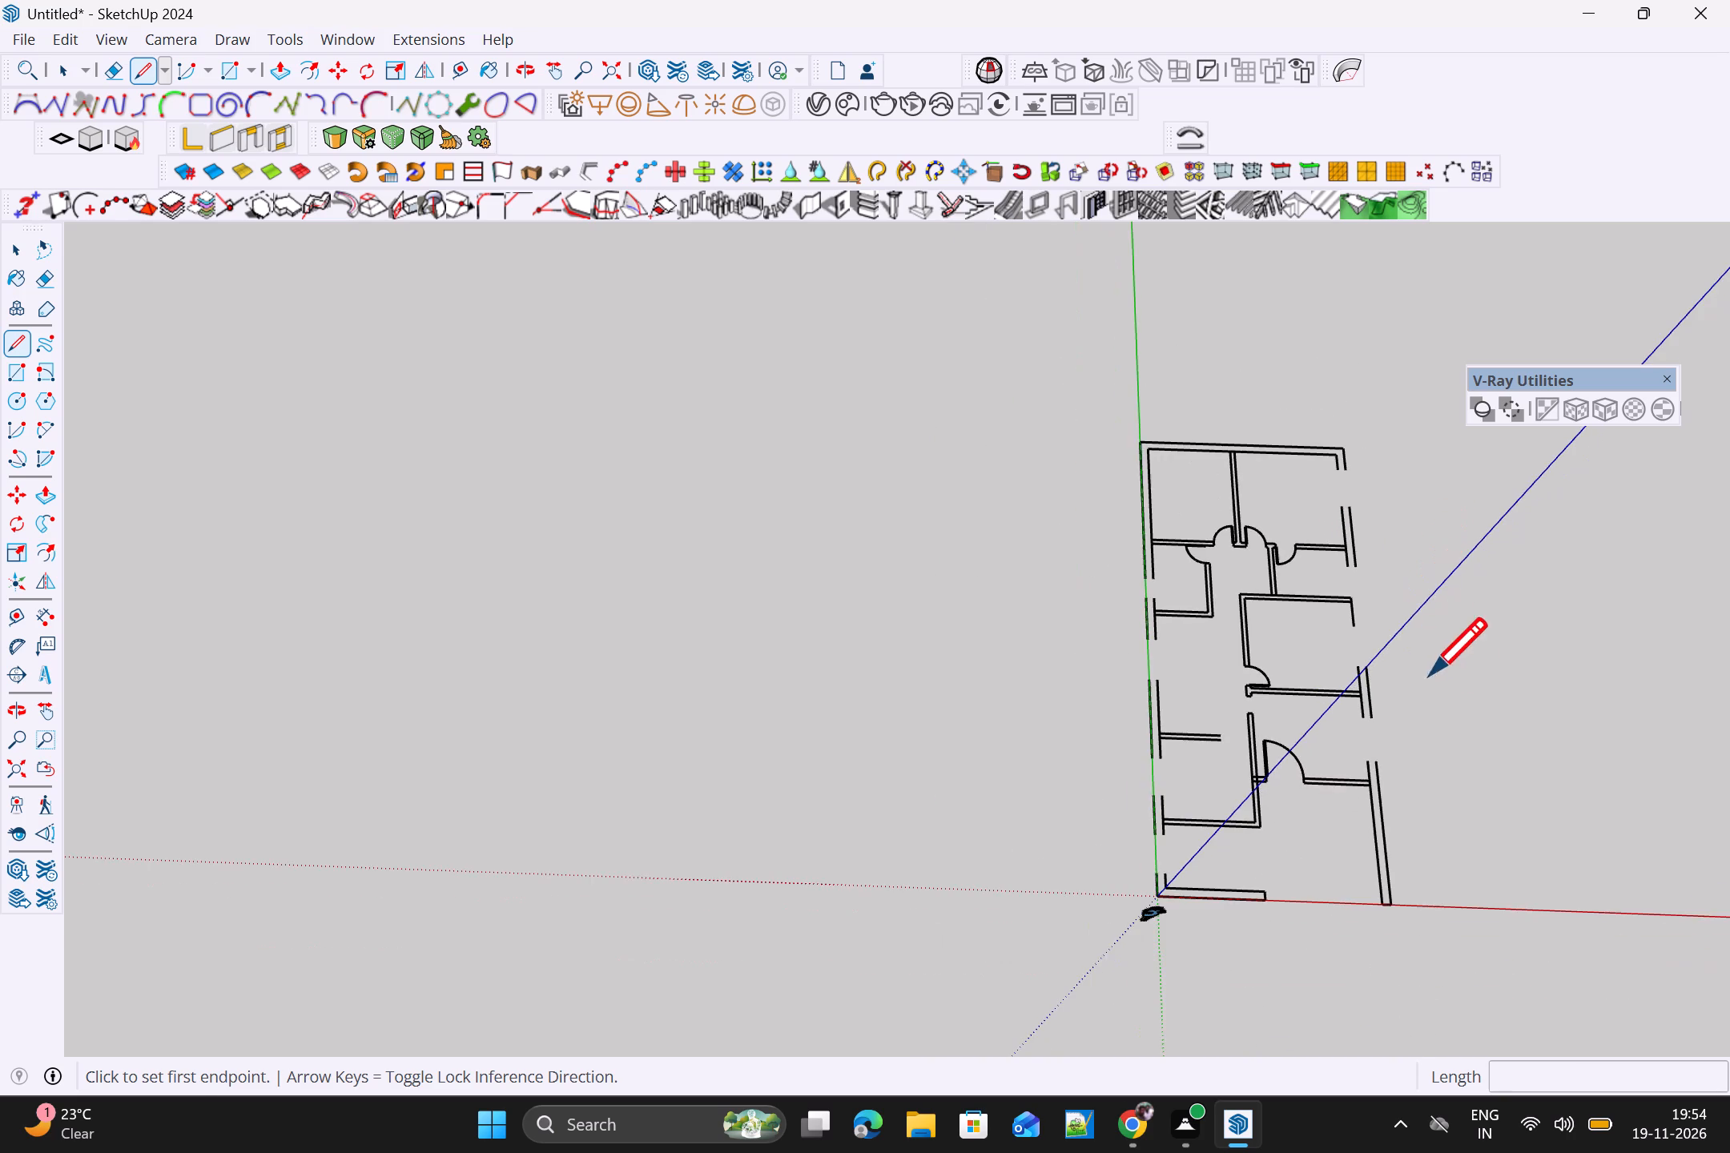
middle_click_drag(1438, 710, 1203, 505)
scroll(1713, 916, "up", 3)
scroll(1447, 777, "up", 4)
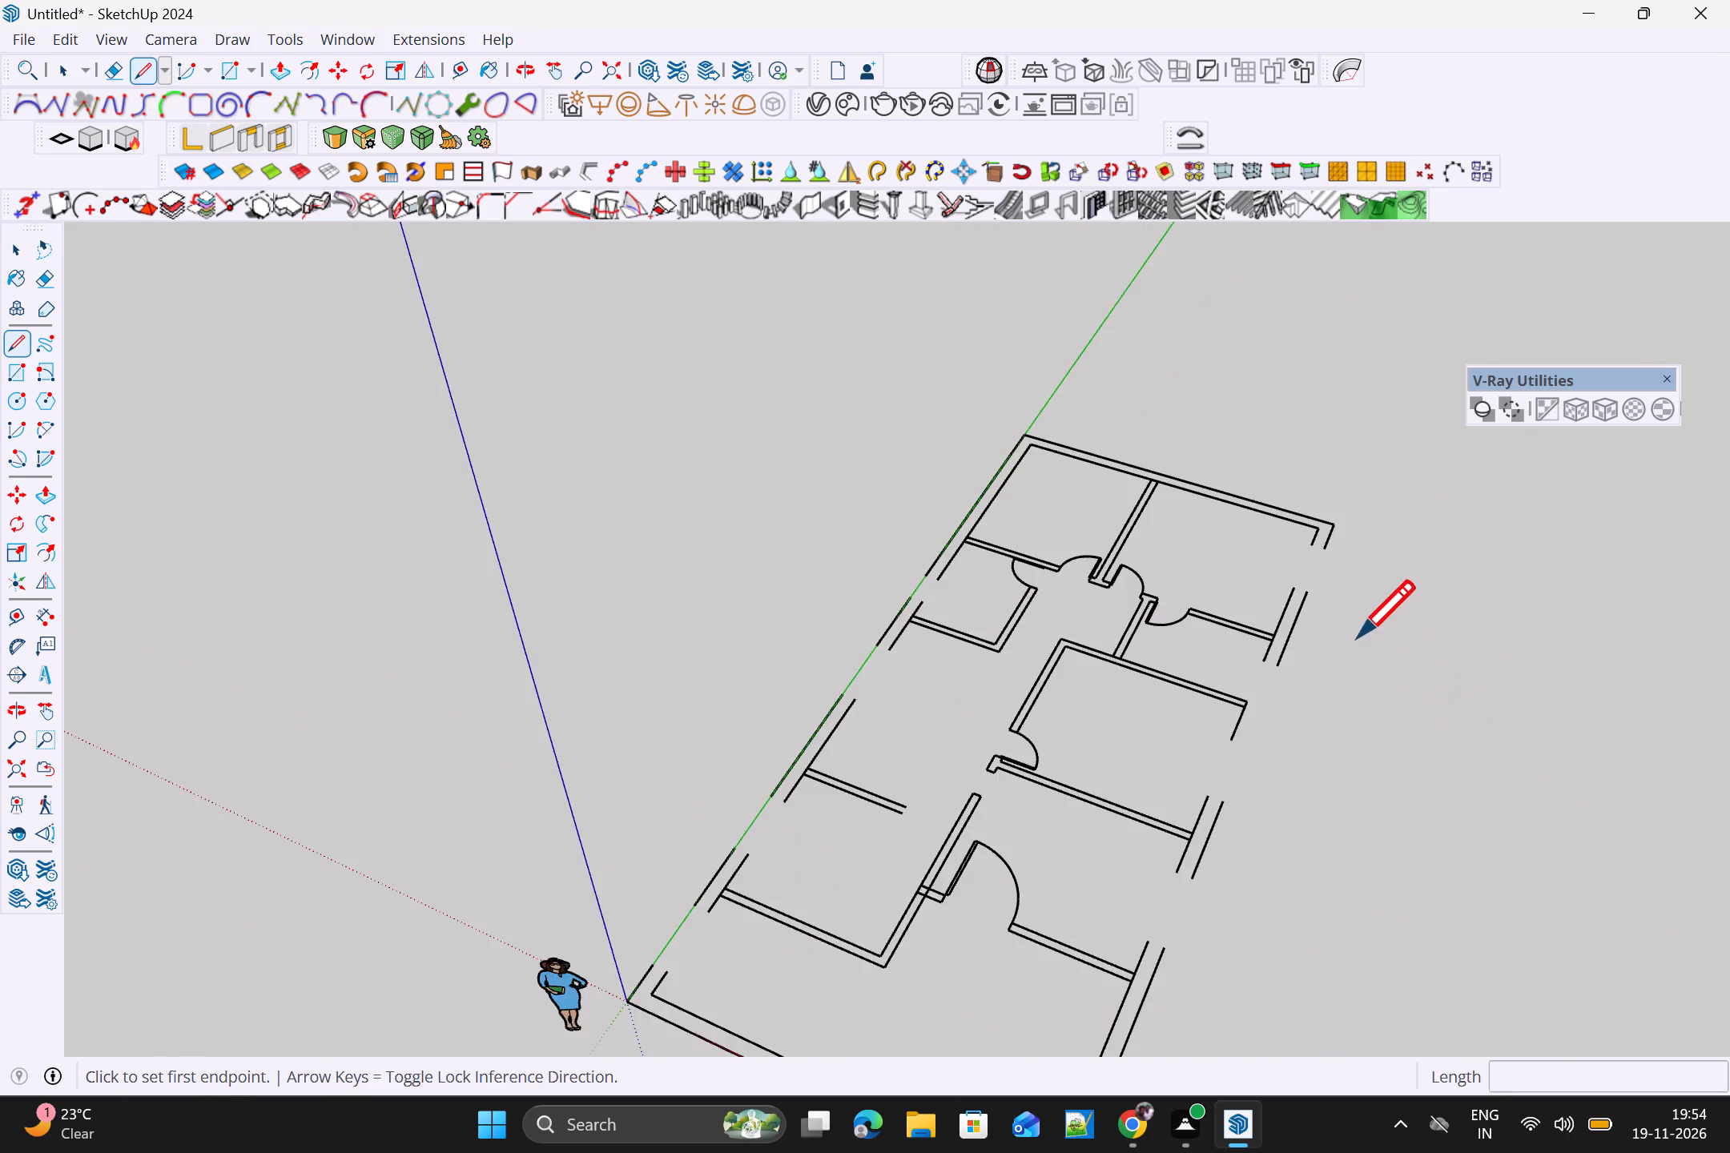
scroll(1354, 633, "up", 5)
scroll(1272, 494, "up", 4)
left_click(1306, 512)
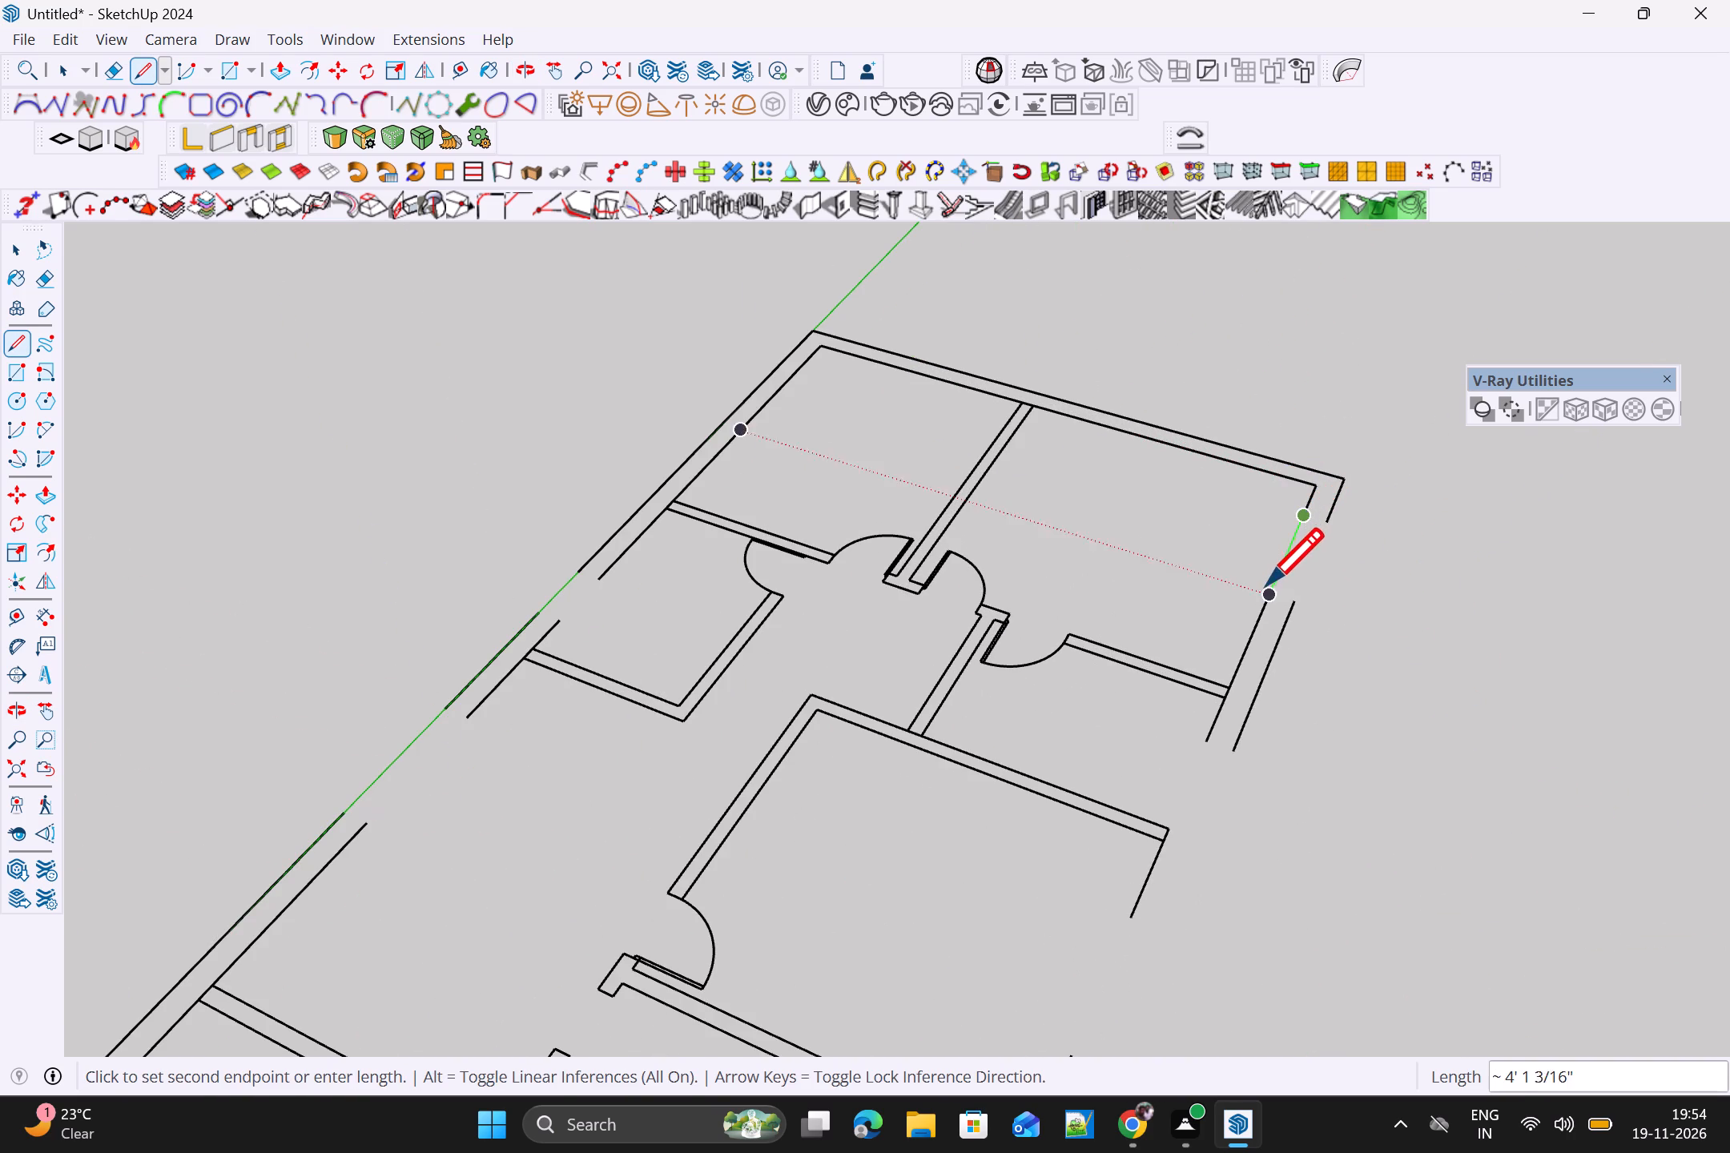
left_click(1269, 593)
key("space")
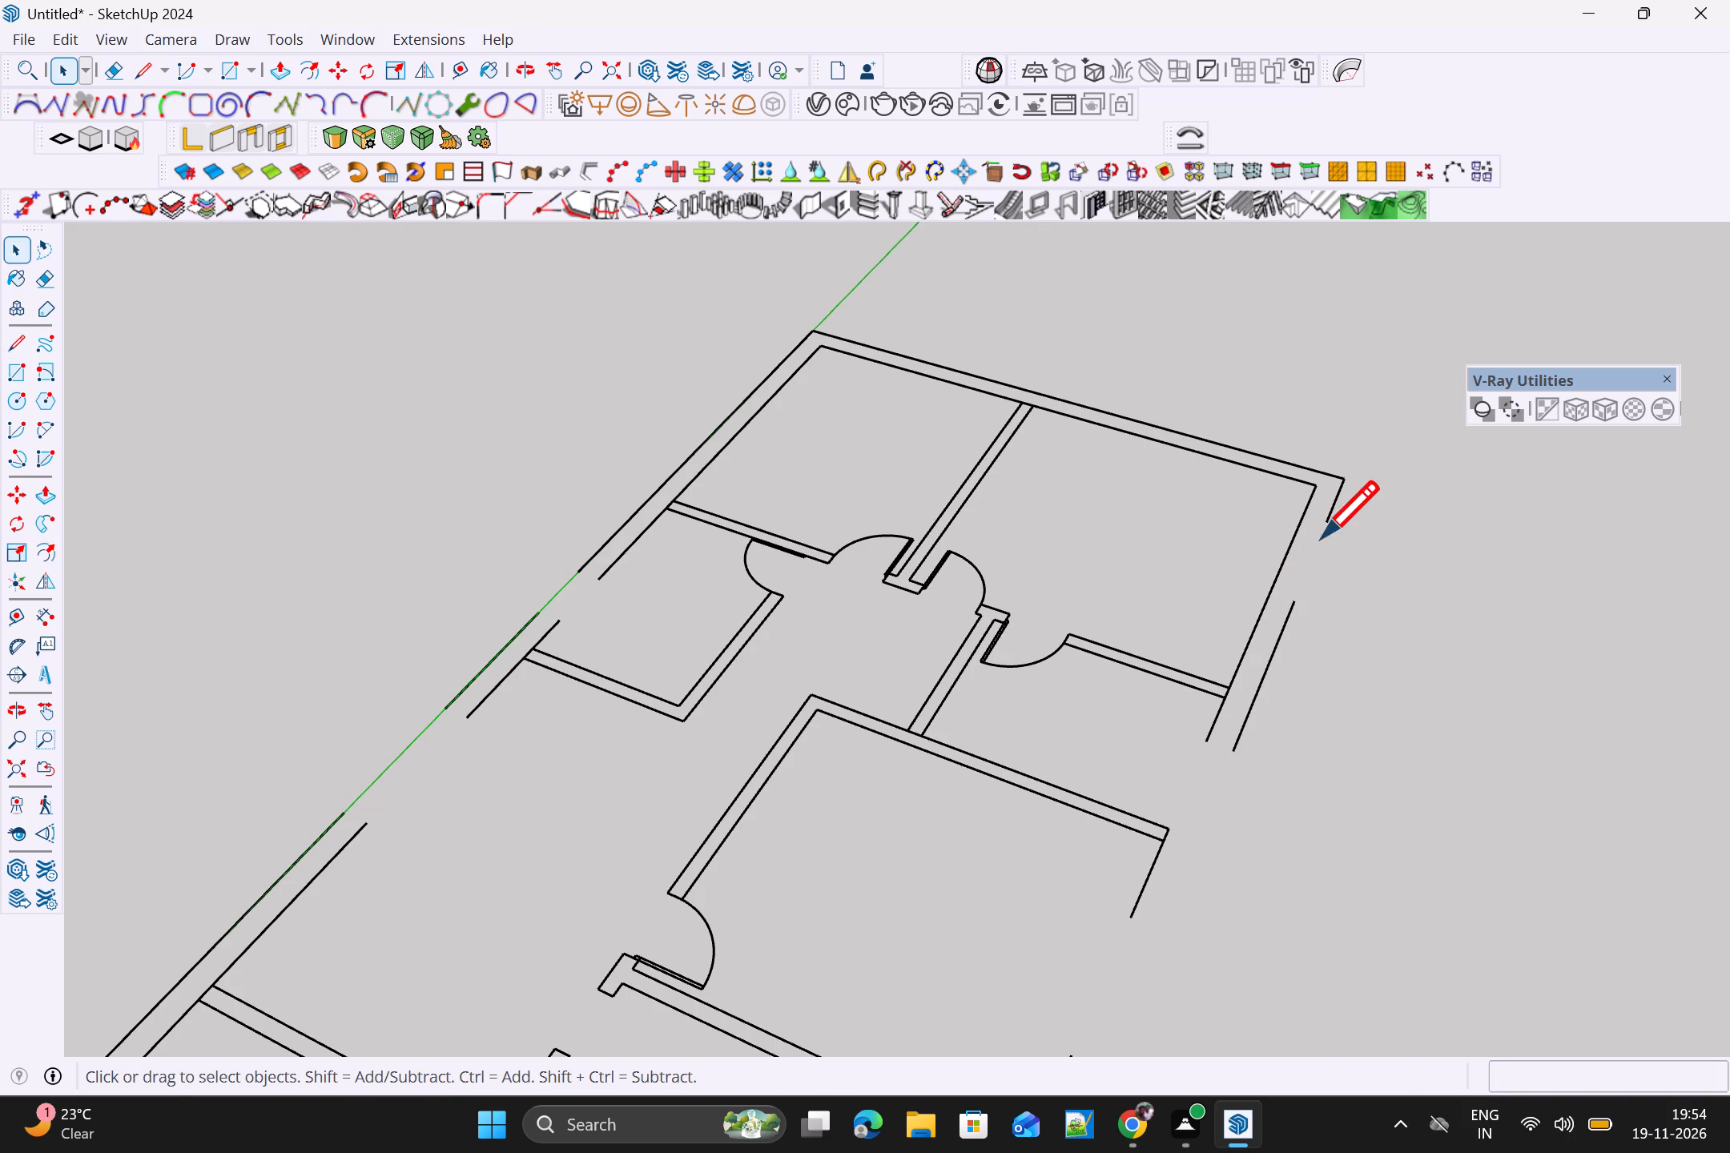
key("l")
left_click(1328, 528)
left_click(1299, 604)
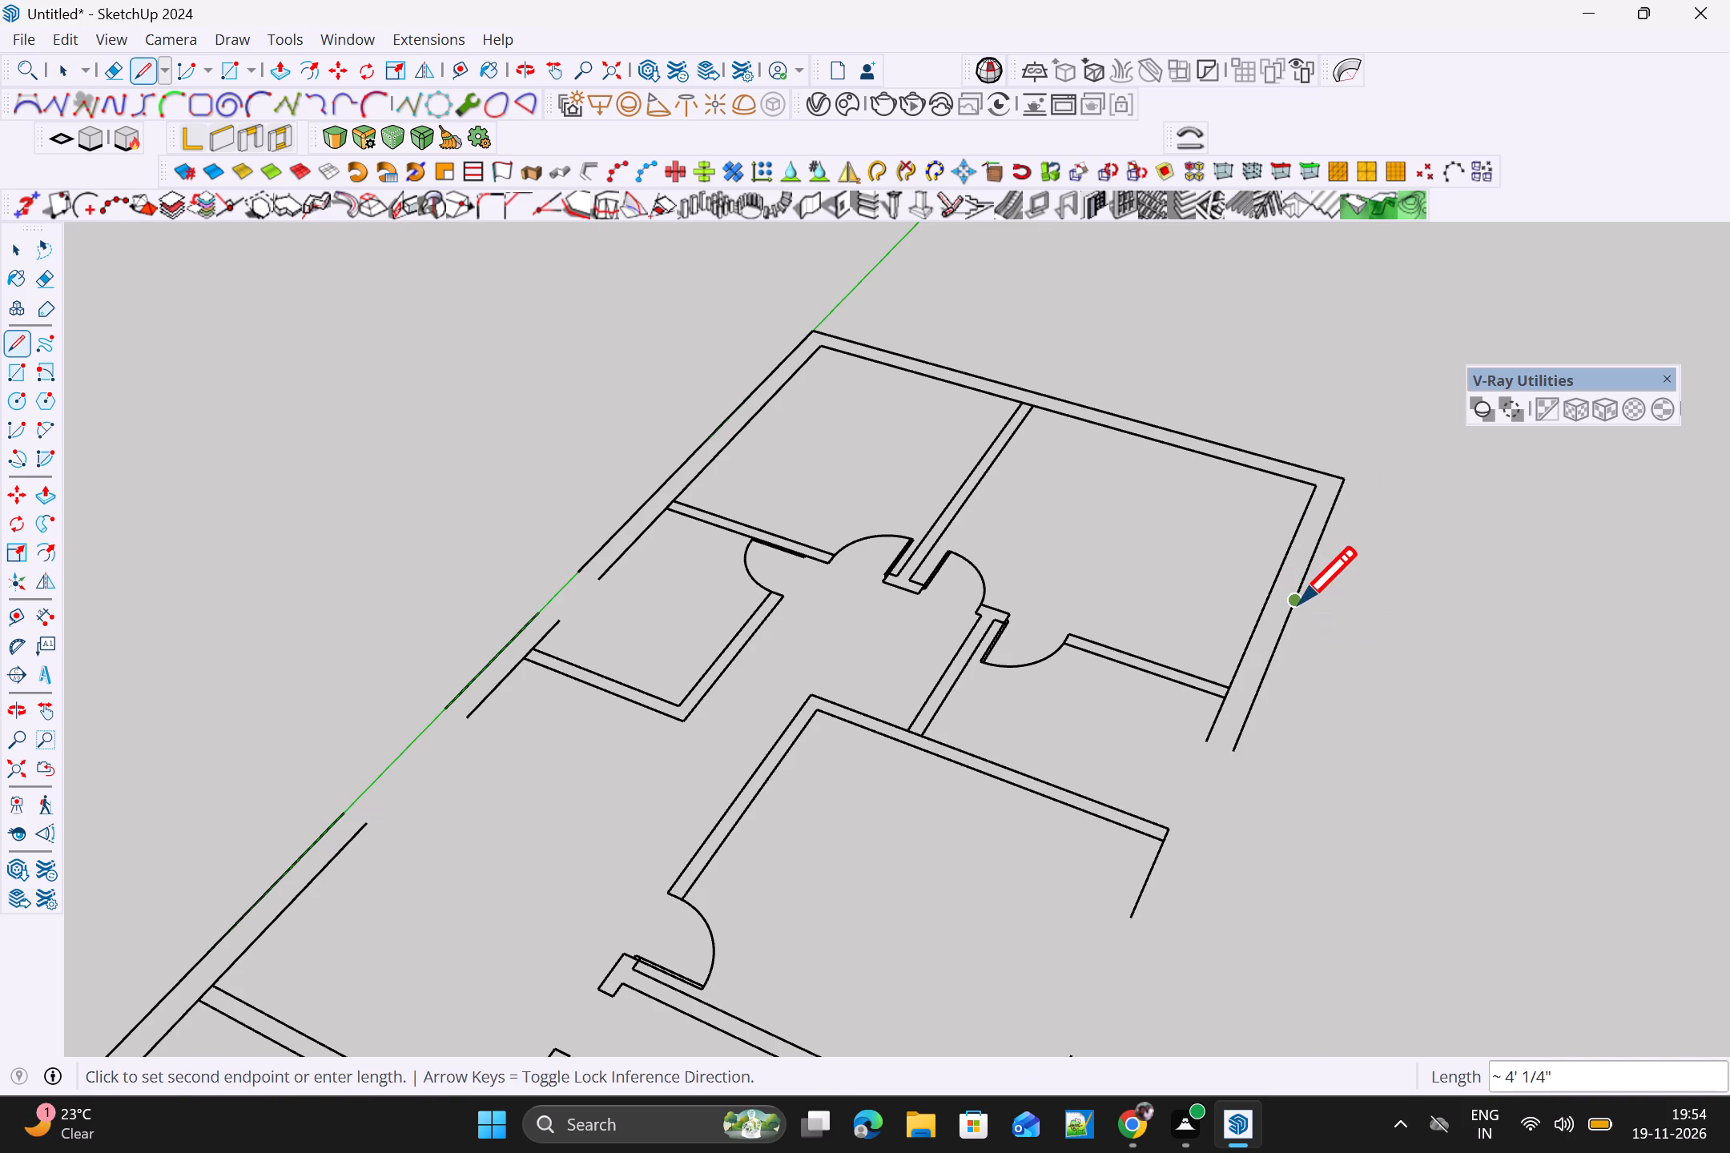
key("space")
Draw a line about 9' 9" long bridging the outer-face gap of the side wall opposite the green axis, beside the middle rooms.
scroll(1257, 697, "down", 4)
key("l")
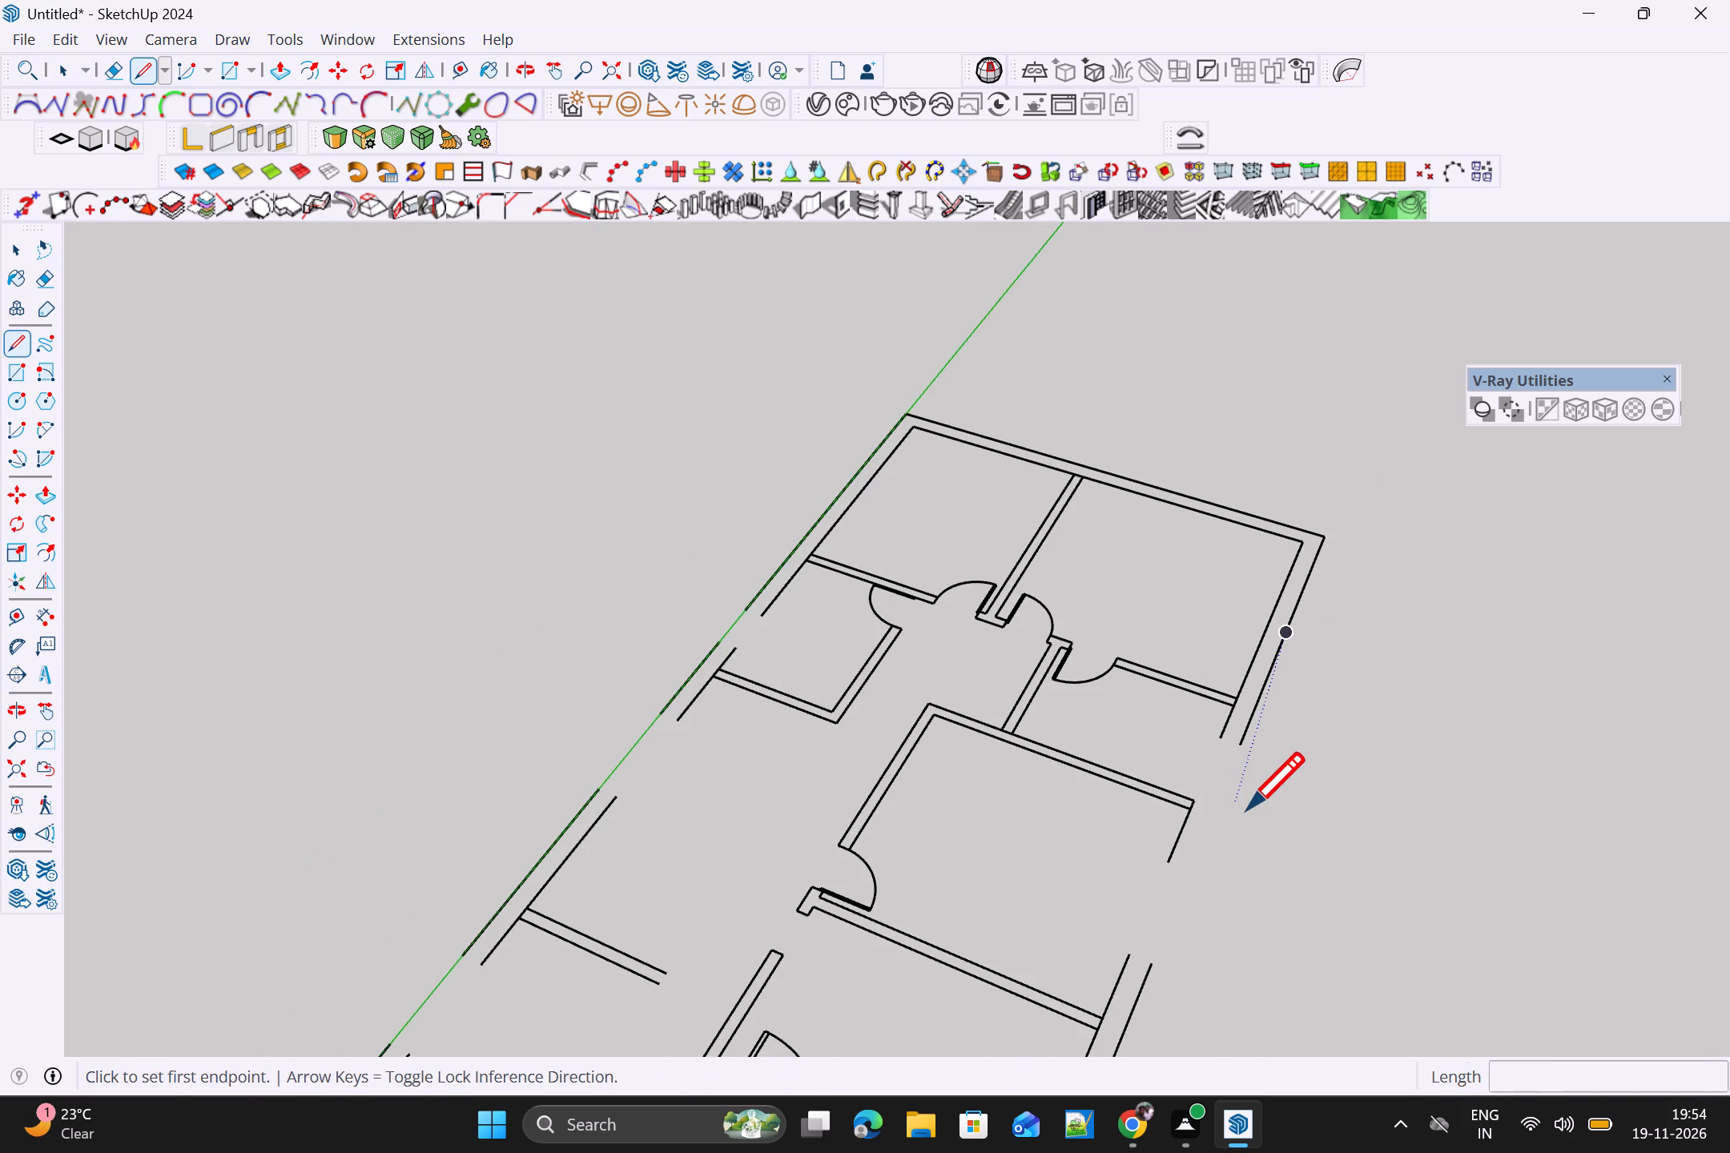
scroll(1247, 810, "up", 3)
left_click(1241, 730)
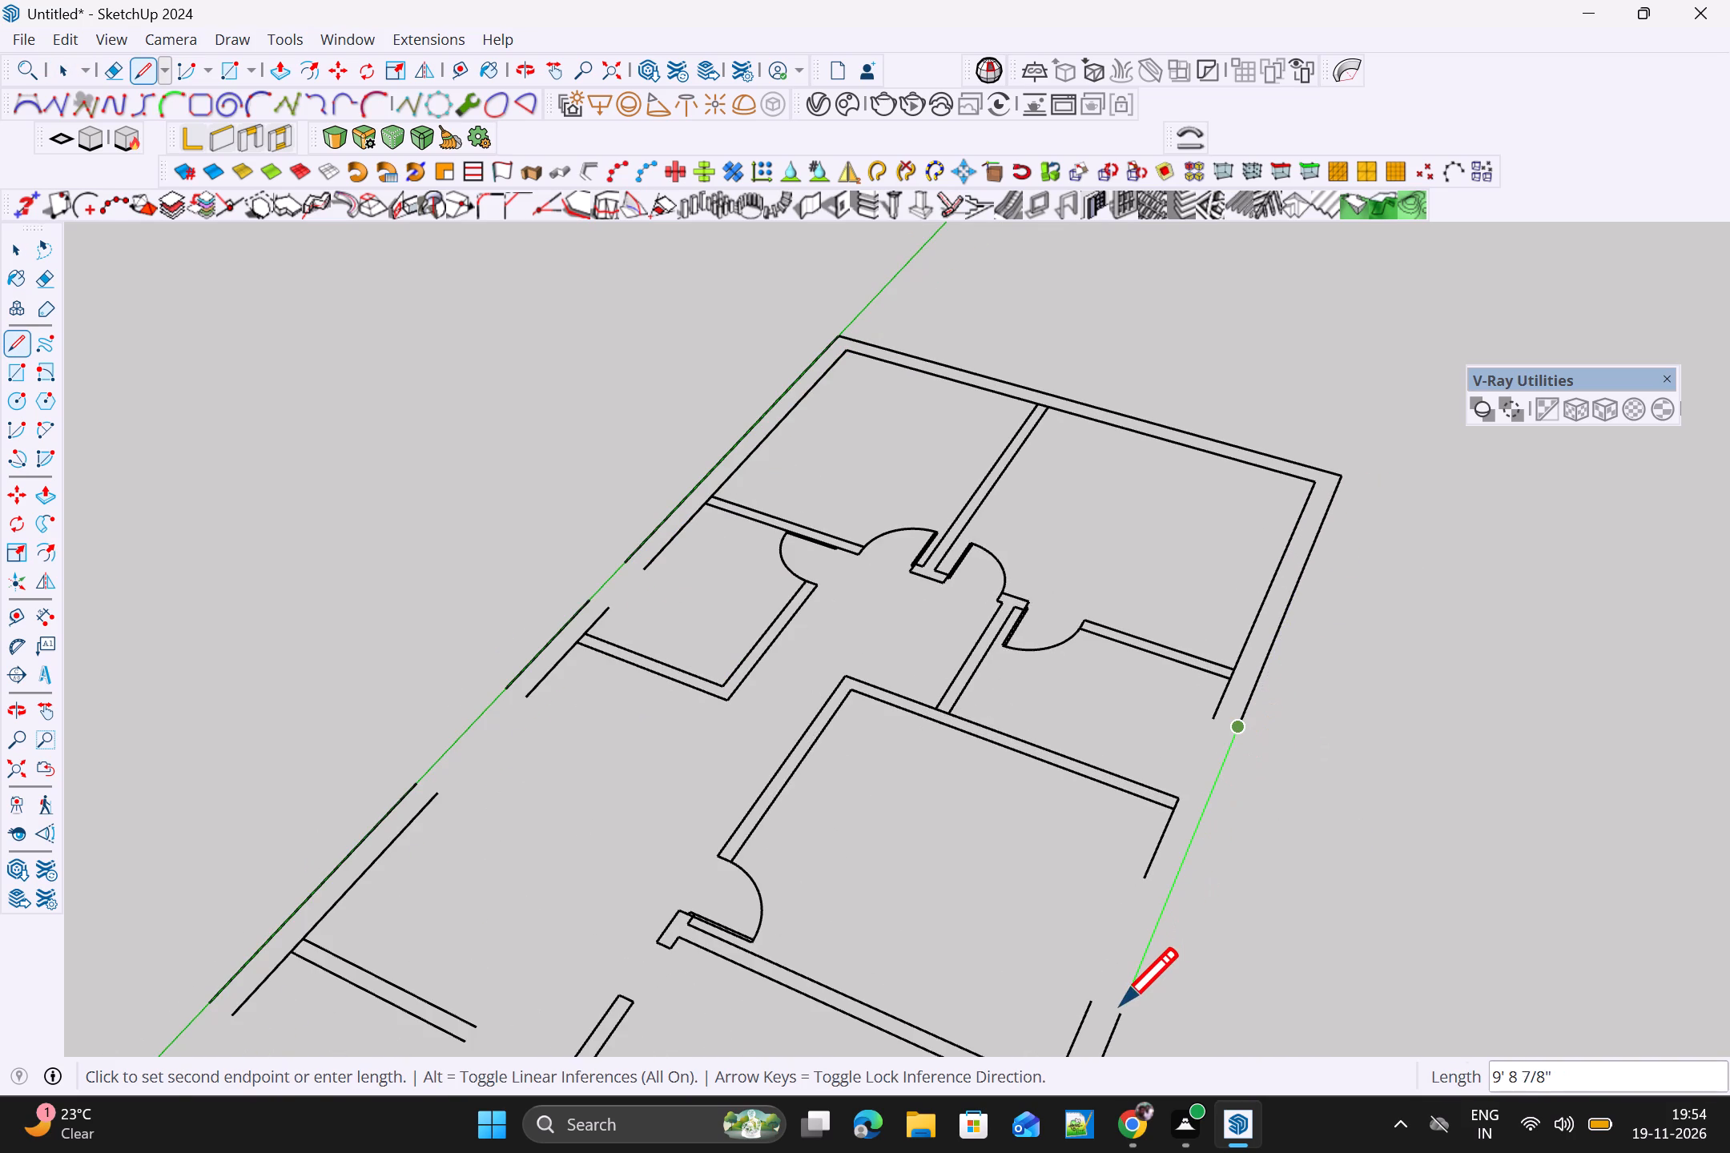
left_click(1118, 1014)
key("space")
Draw inner-face lines closing the small room's gap, about 3' 3" long, and the middle bedroom's window gap in the wall opposite the green axis.
key("l")
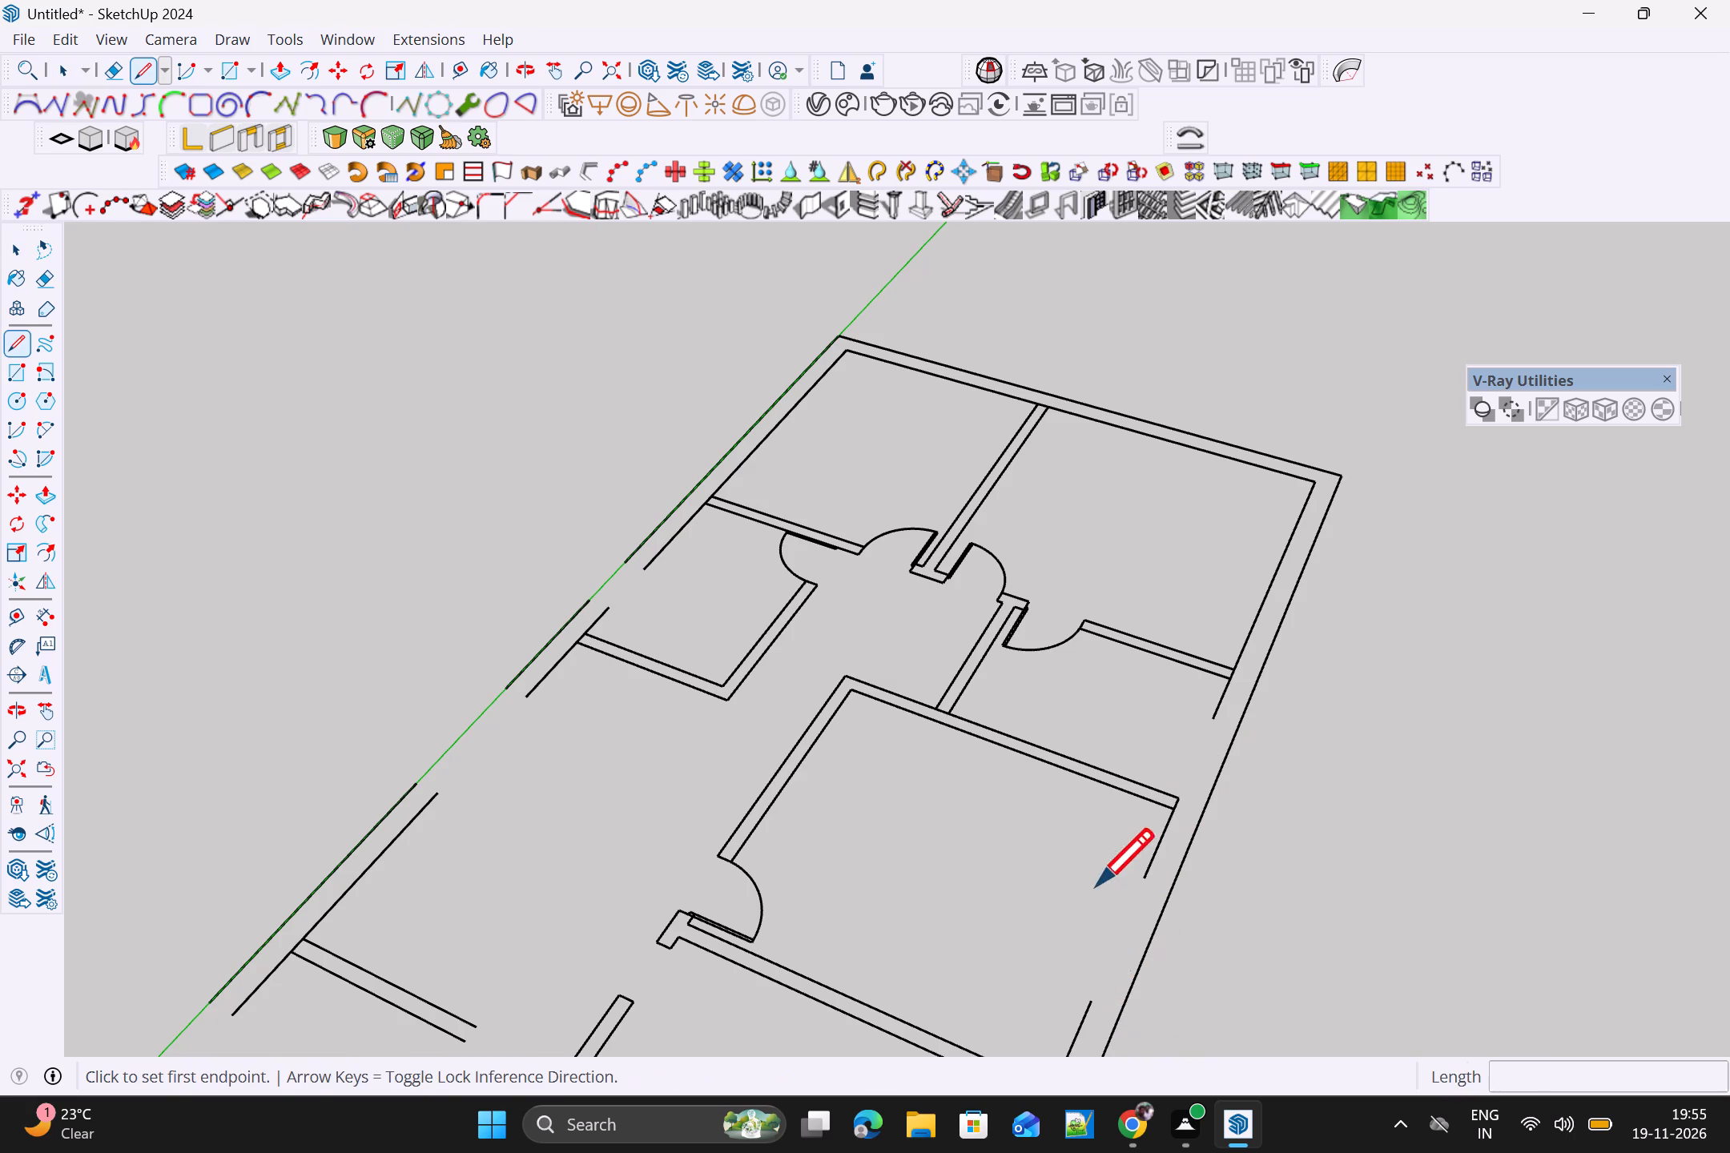
left_click(1215, 716)
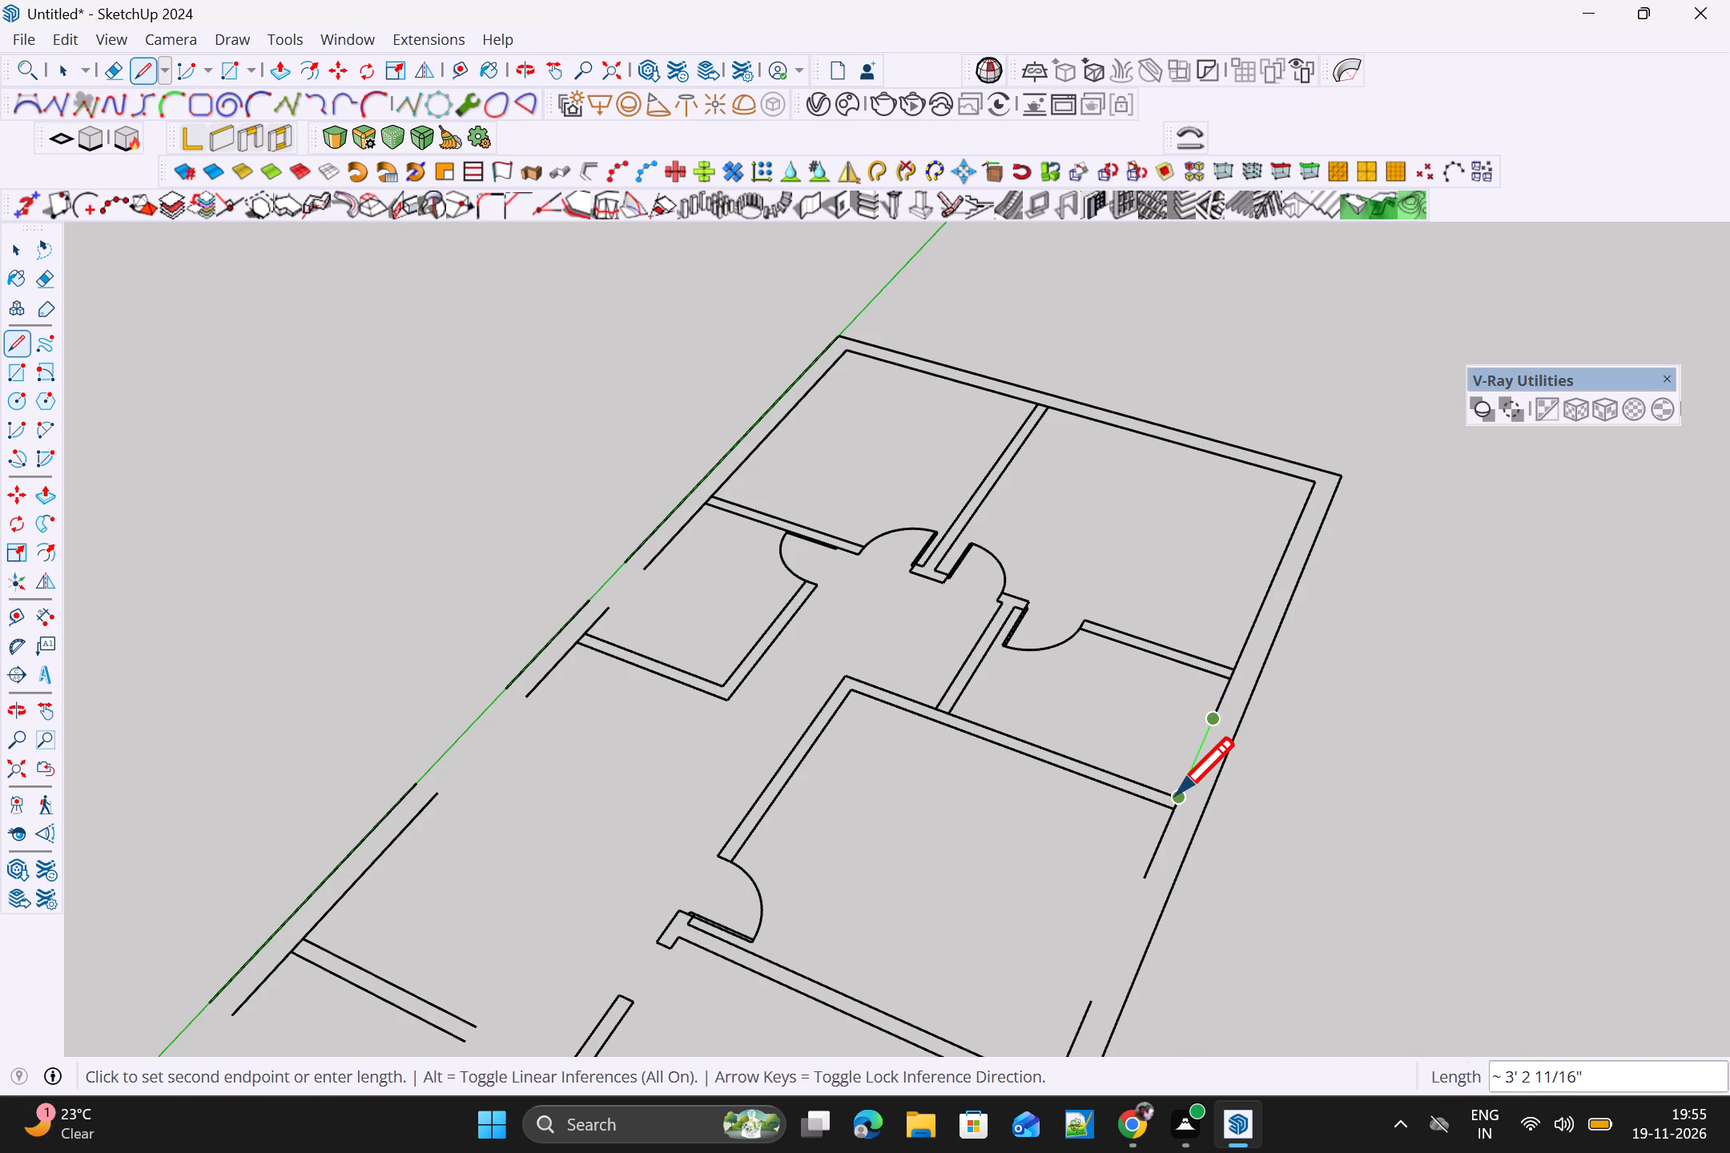
left_click(1177, 797)
key("space")
key("space")
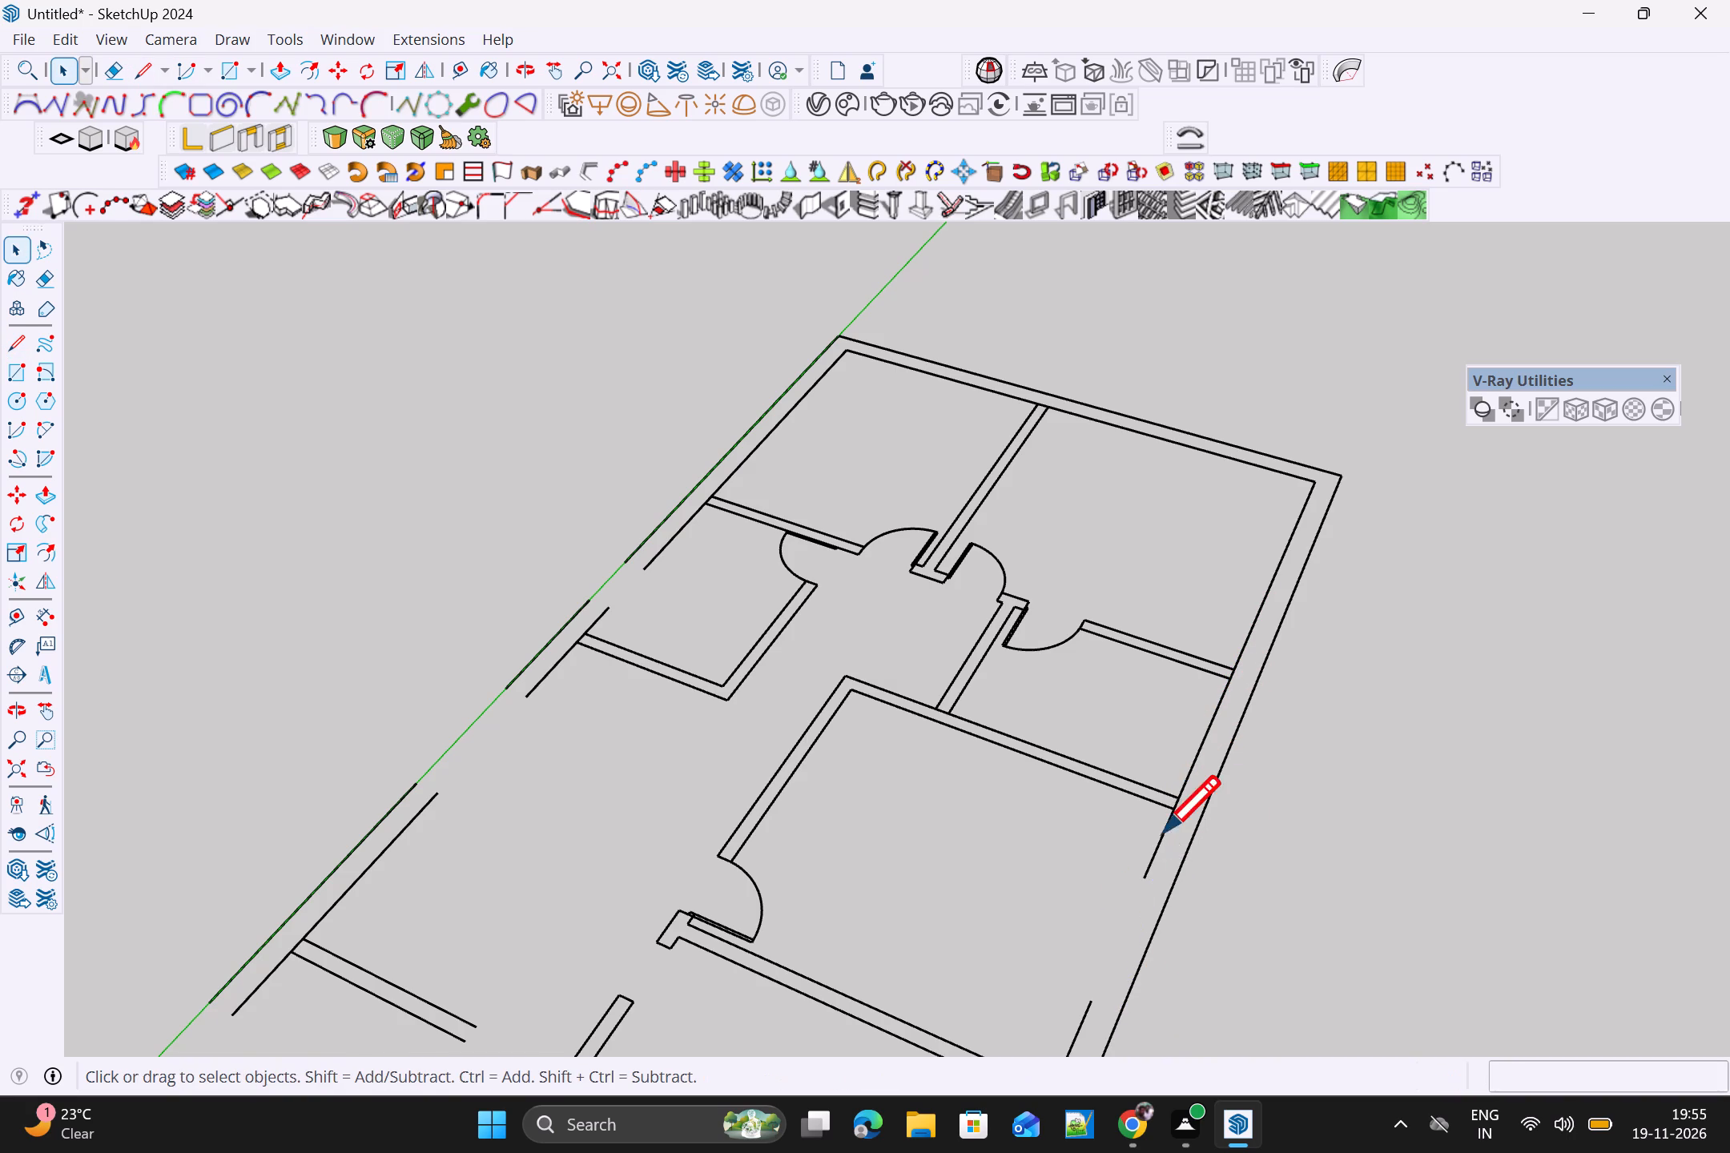
key("l")
left_click(1145, 881)
left_click(1093, 1006)
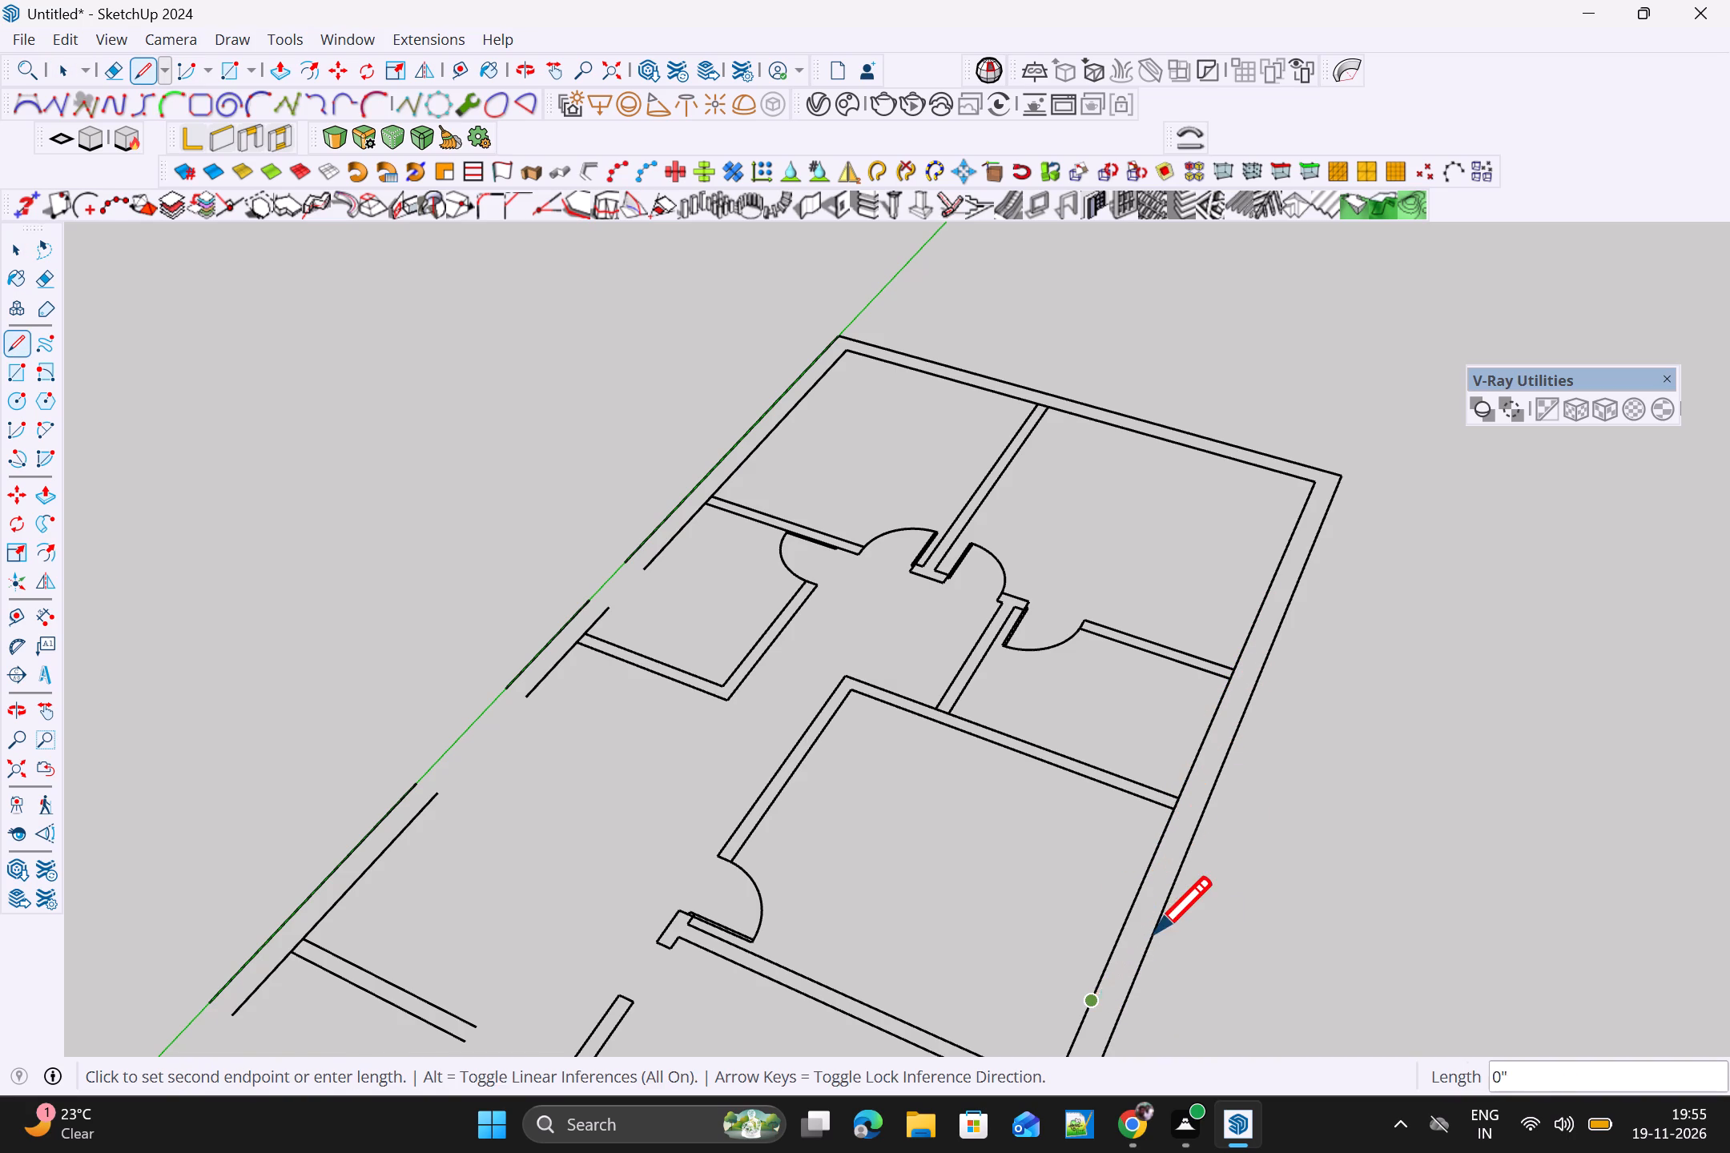
Draw two lines closing the gap nearest the front in the side wall opposite the green axis, along its outer and inner faces.
scroll(1155, 930, "down", 4)
middle_click_drag(1157, 927, 1148, 629, "shift")
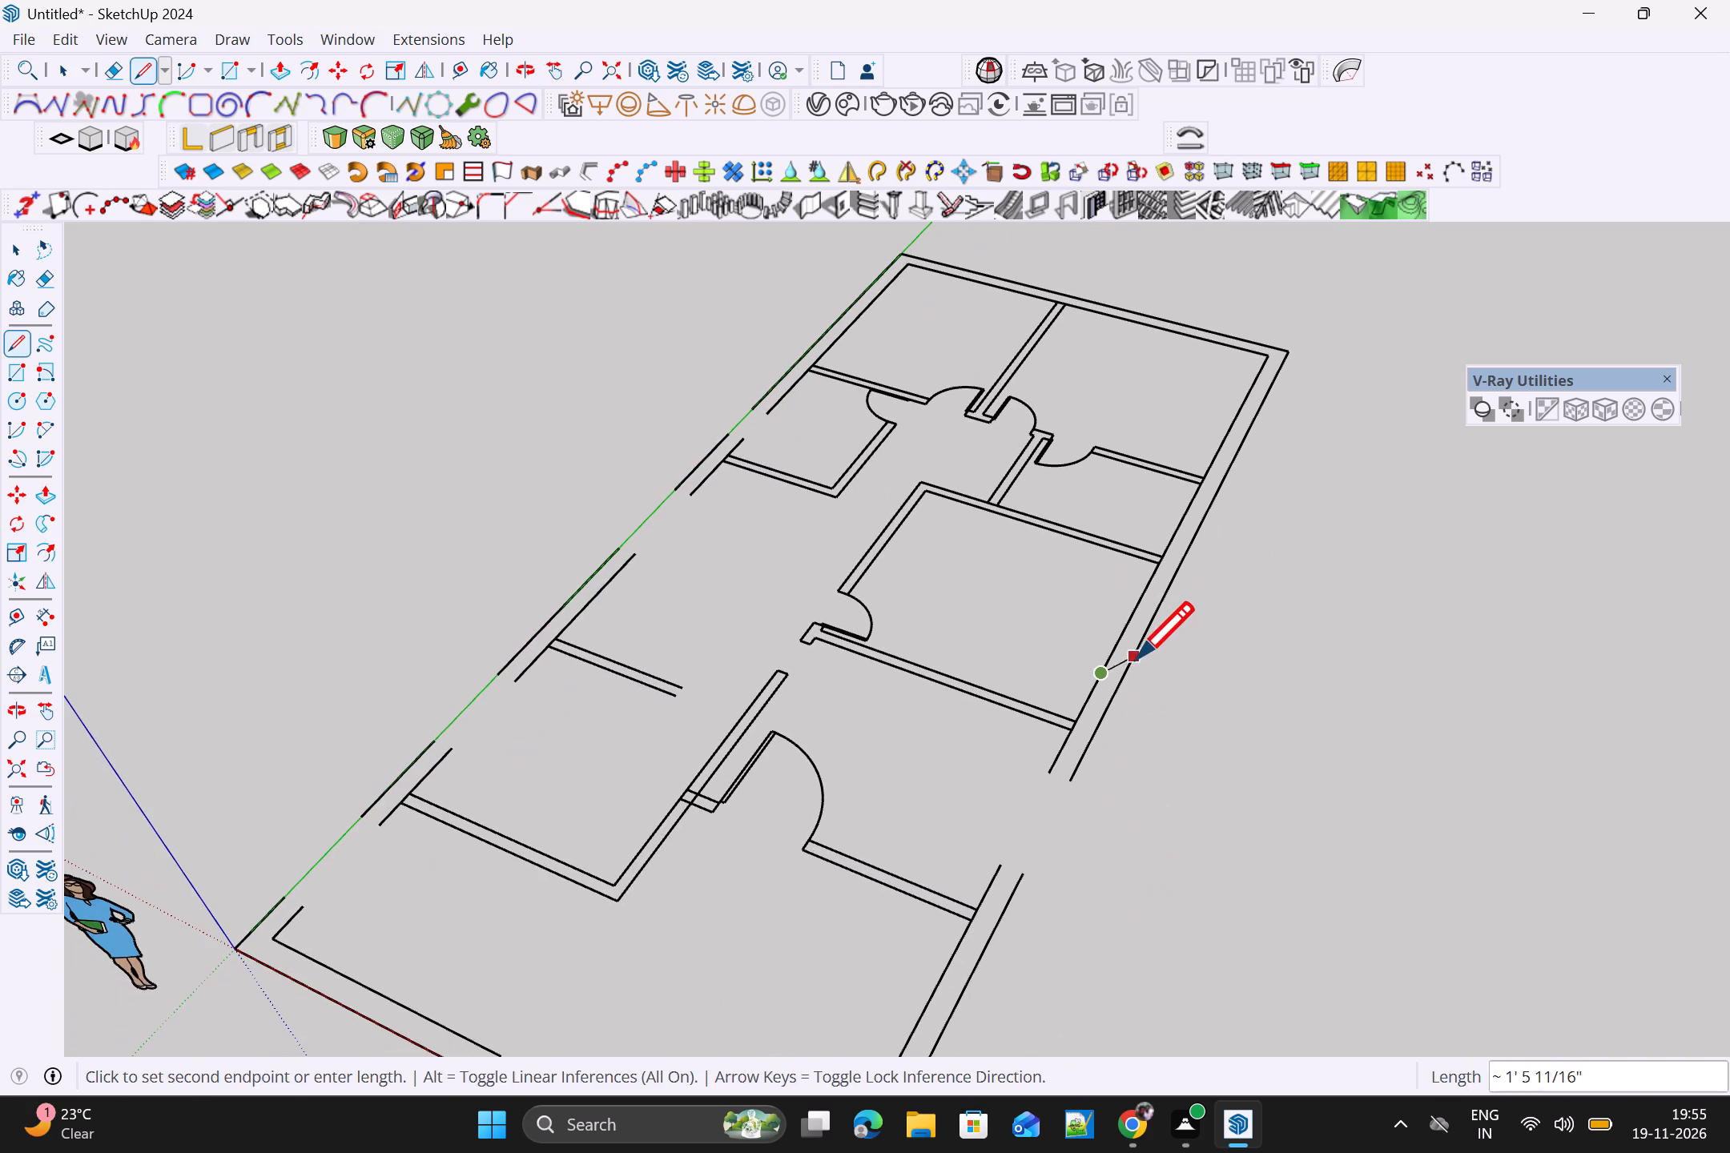
key("space")
key("l")
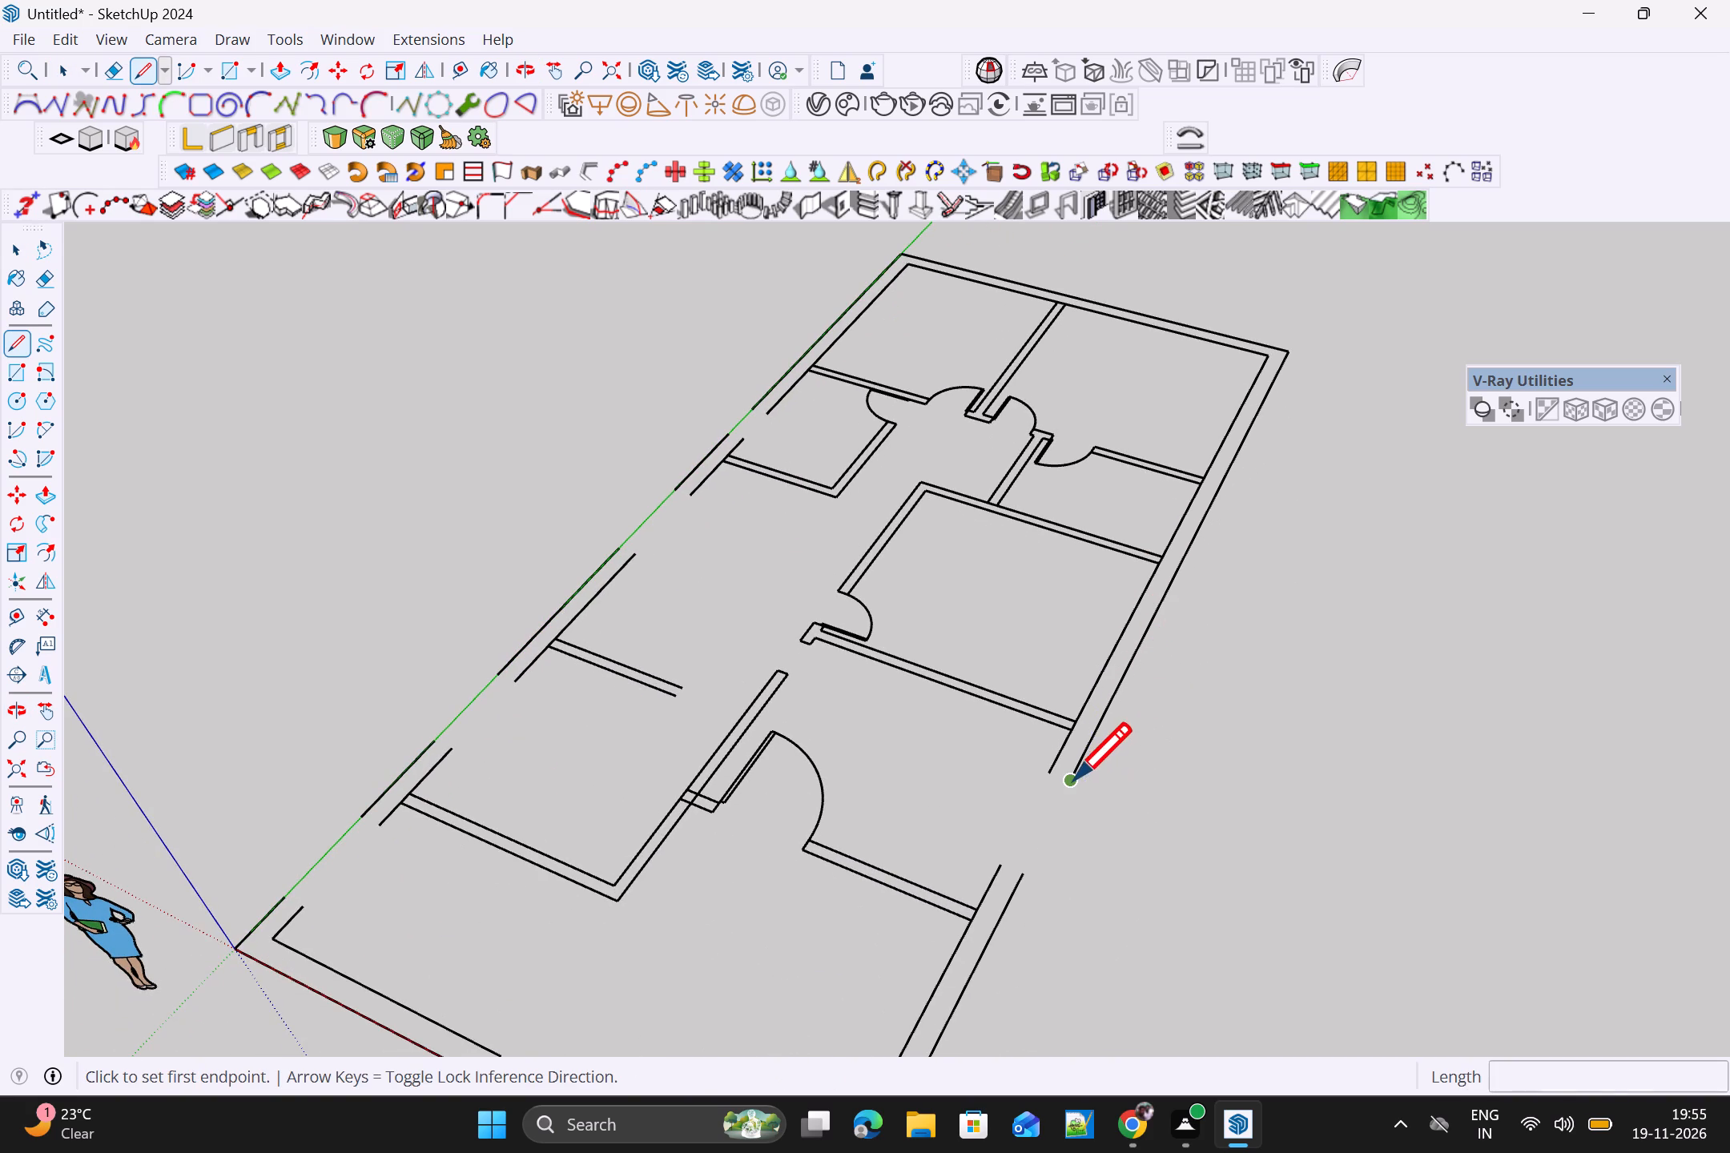
left_click(1075, 776)
left_click(1021, 874)
key("space")
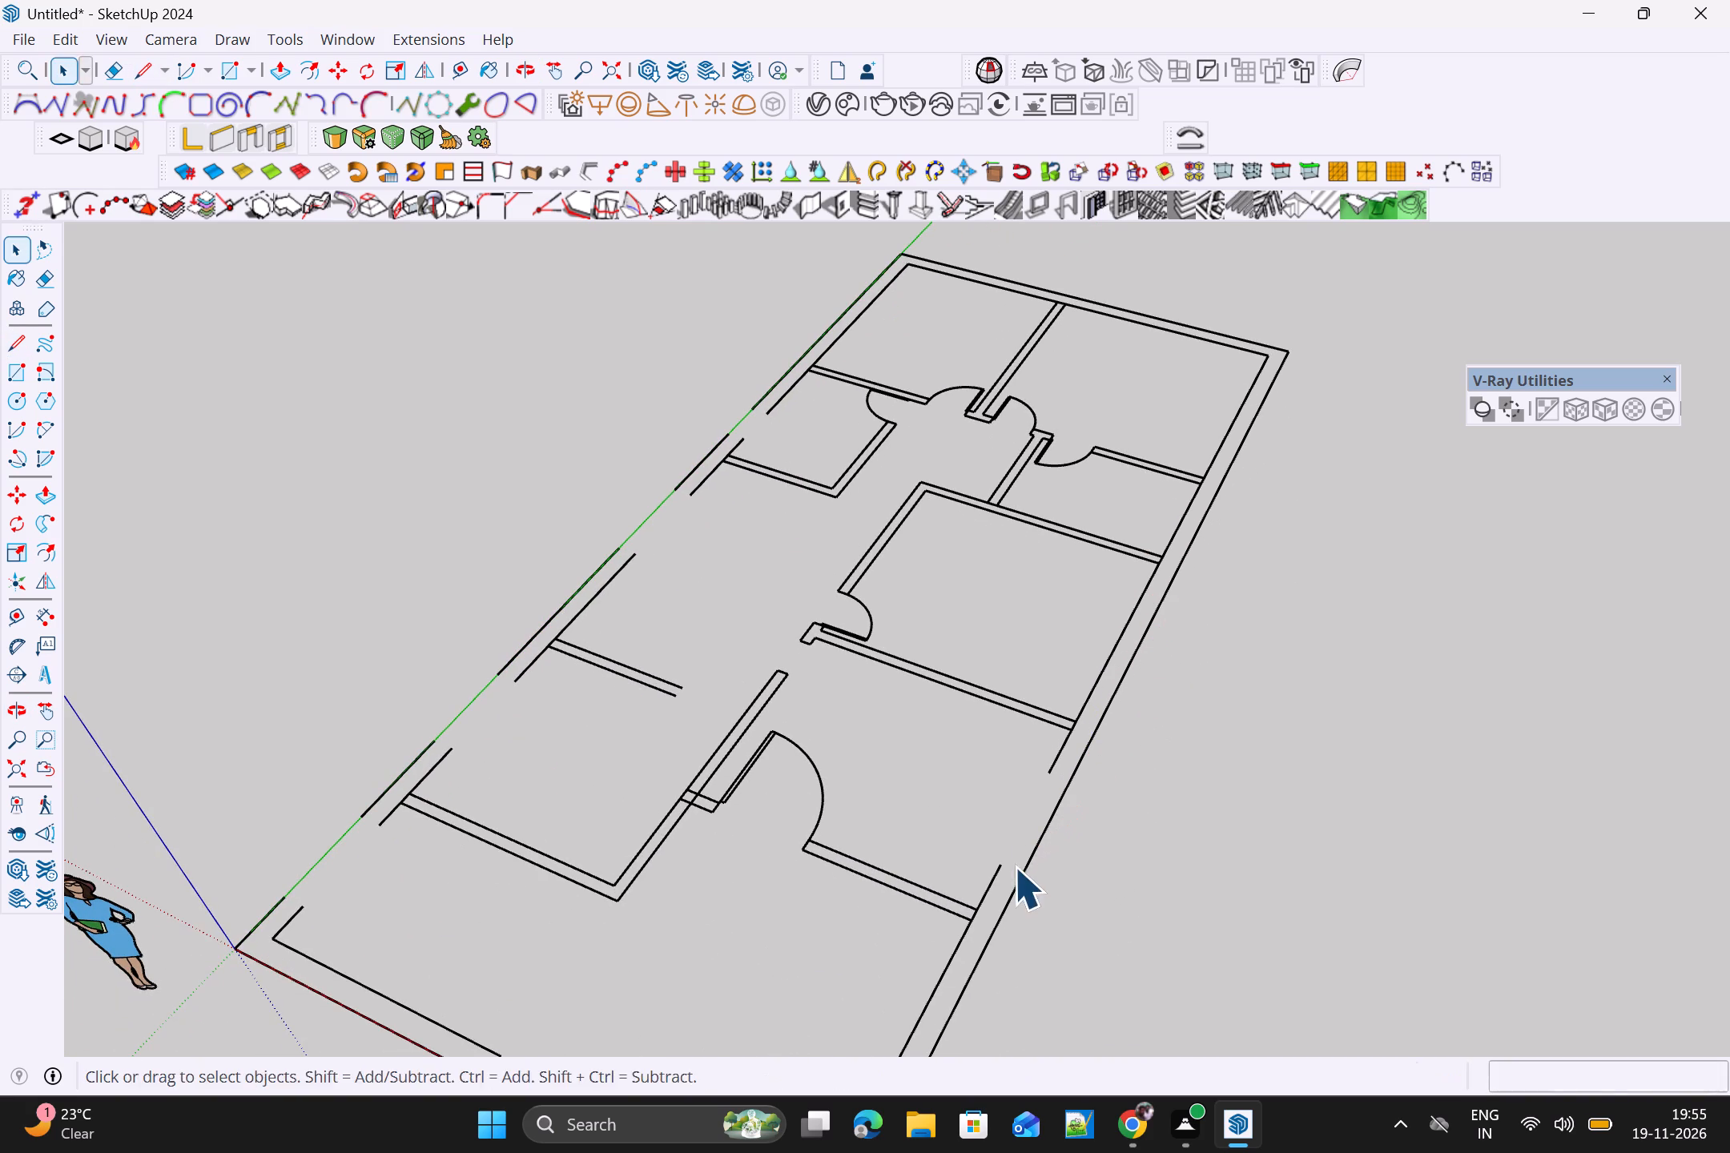
key("l")
left_click(1052, 771)
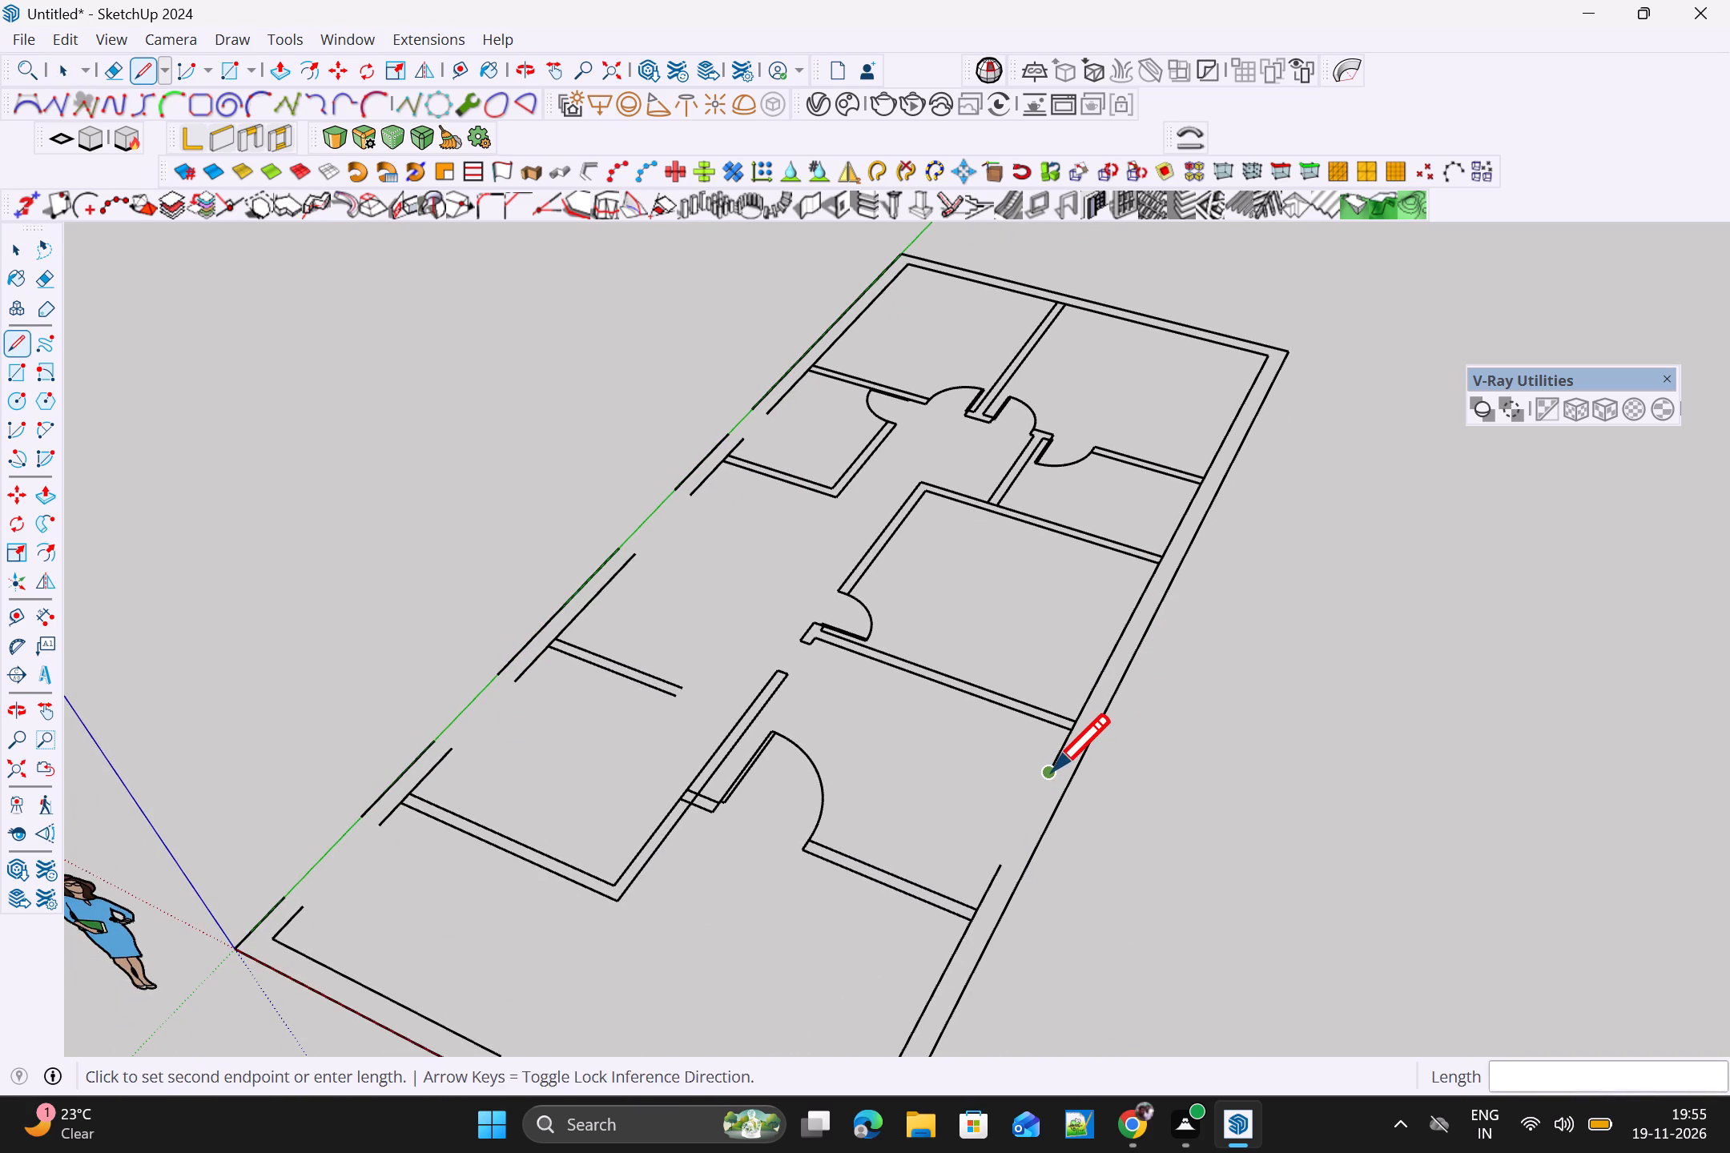
left_click(1001, 859)
key("space")
Draw two lines about 4' long closing the green-axis wall's window gap nearest the origin, along its inner and outer faces.
scroll(1000, 851, "down", 5)
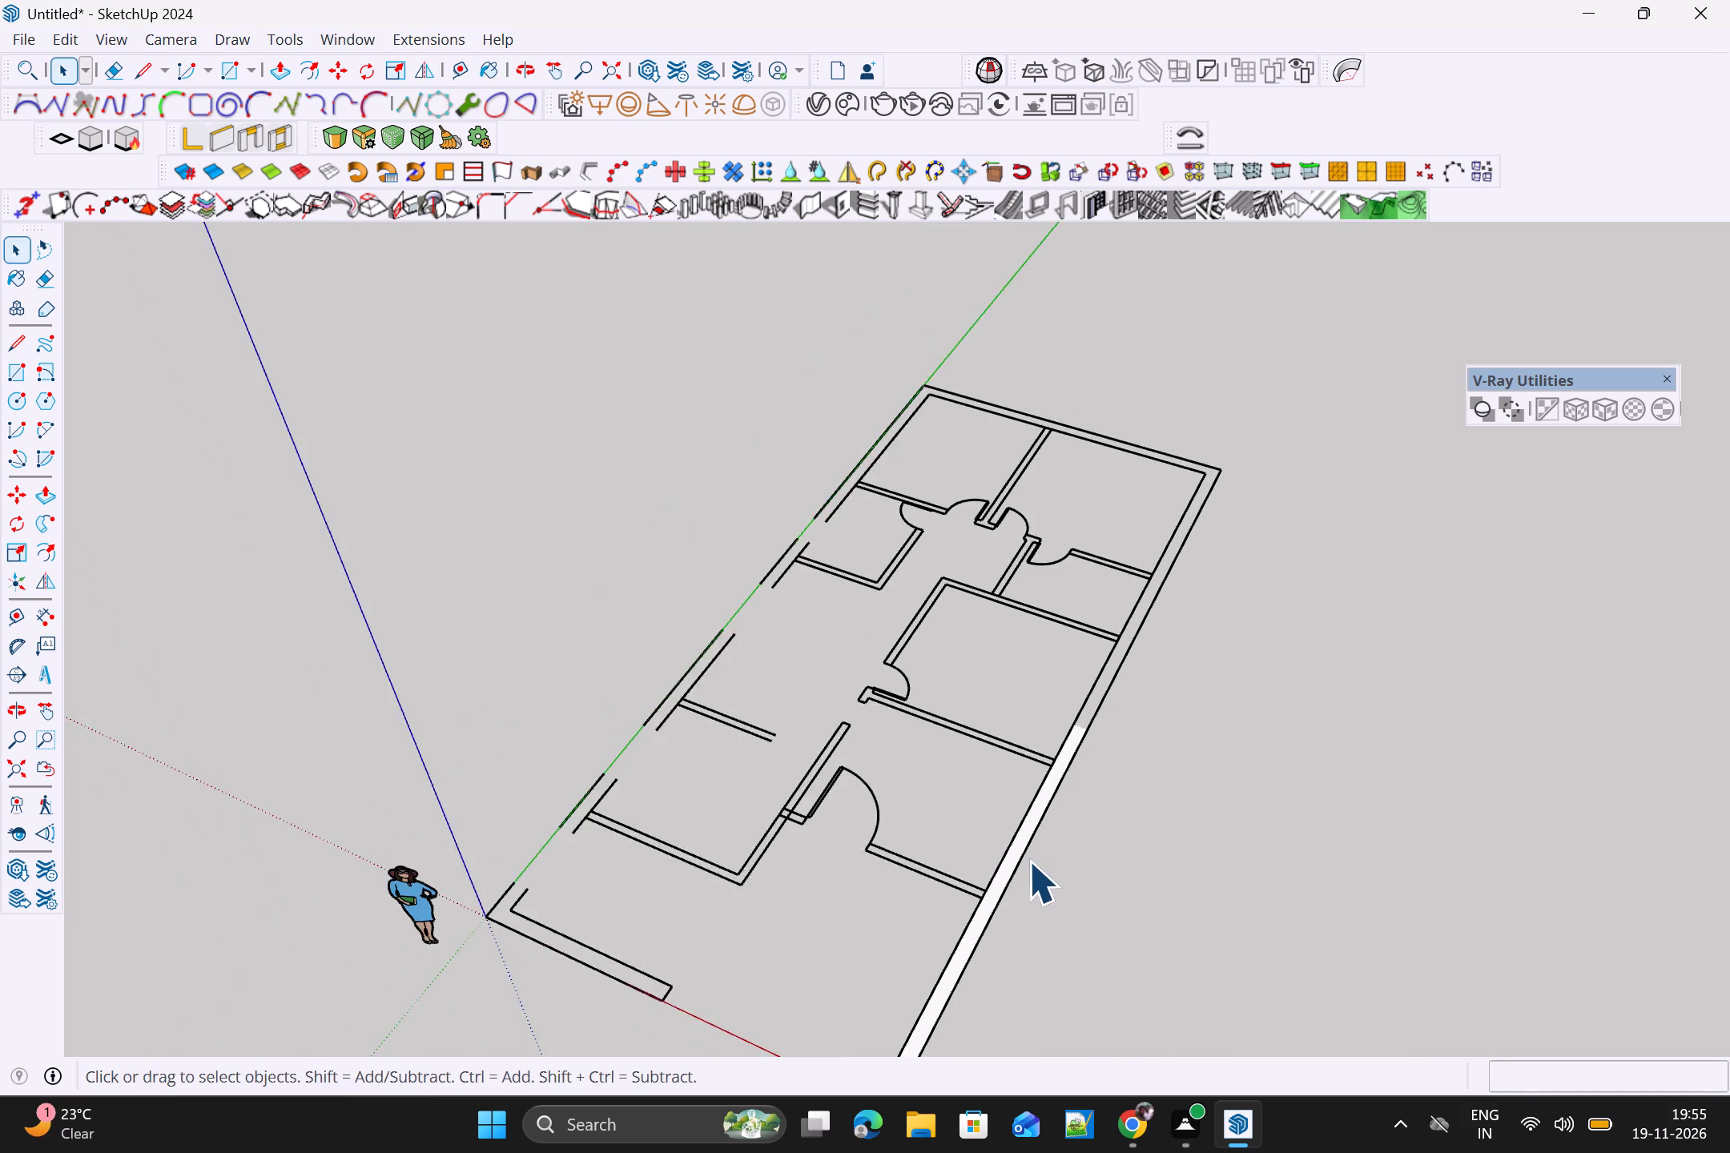
scroll(1028, 861, "down", 6)
middle_click_drag(1005, 925, 1154, 844)
scroll(998, 807, "up", 6)
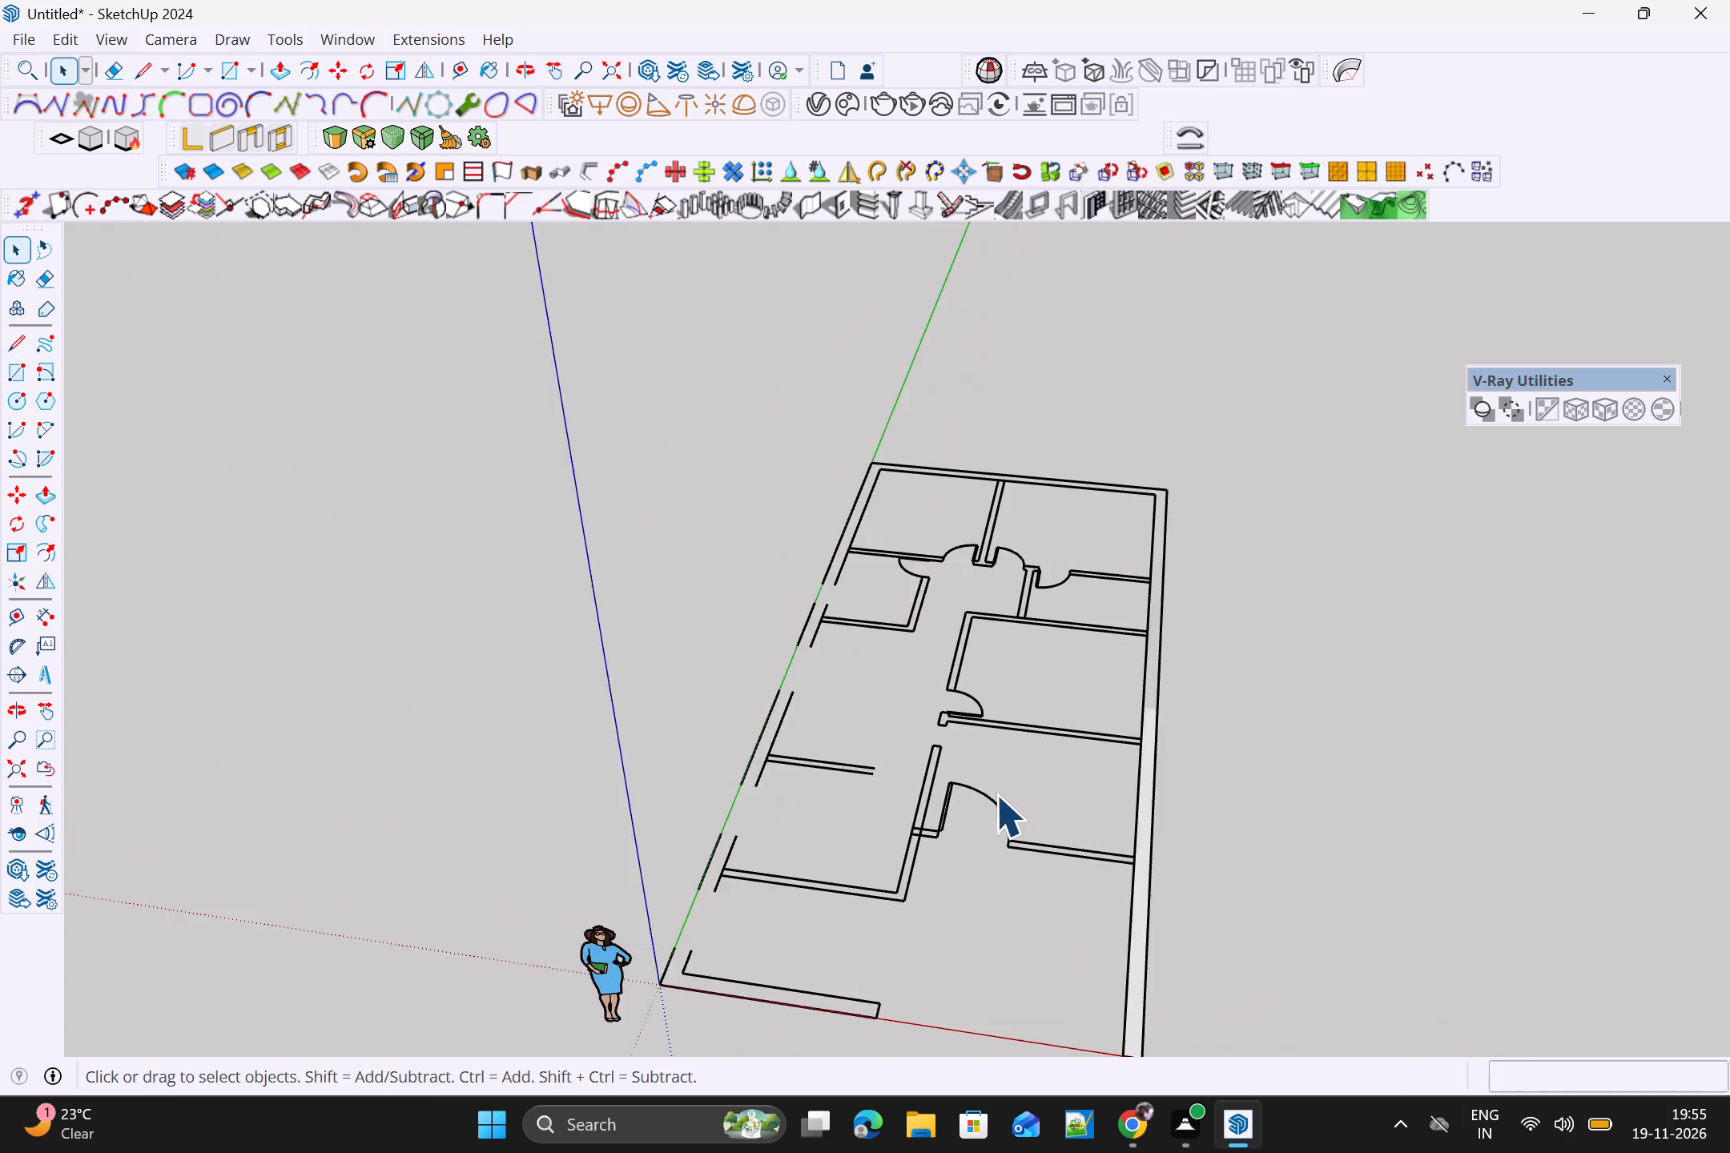
scroll(996, 794, "up", 3)
scroll(864, 910, "down", 2)
middle_click_drag(864, 908, 926, 709, "shift")
scroll(740, 735, "up", 1)
key("l")
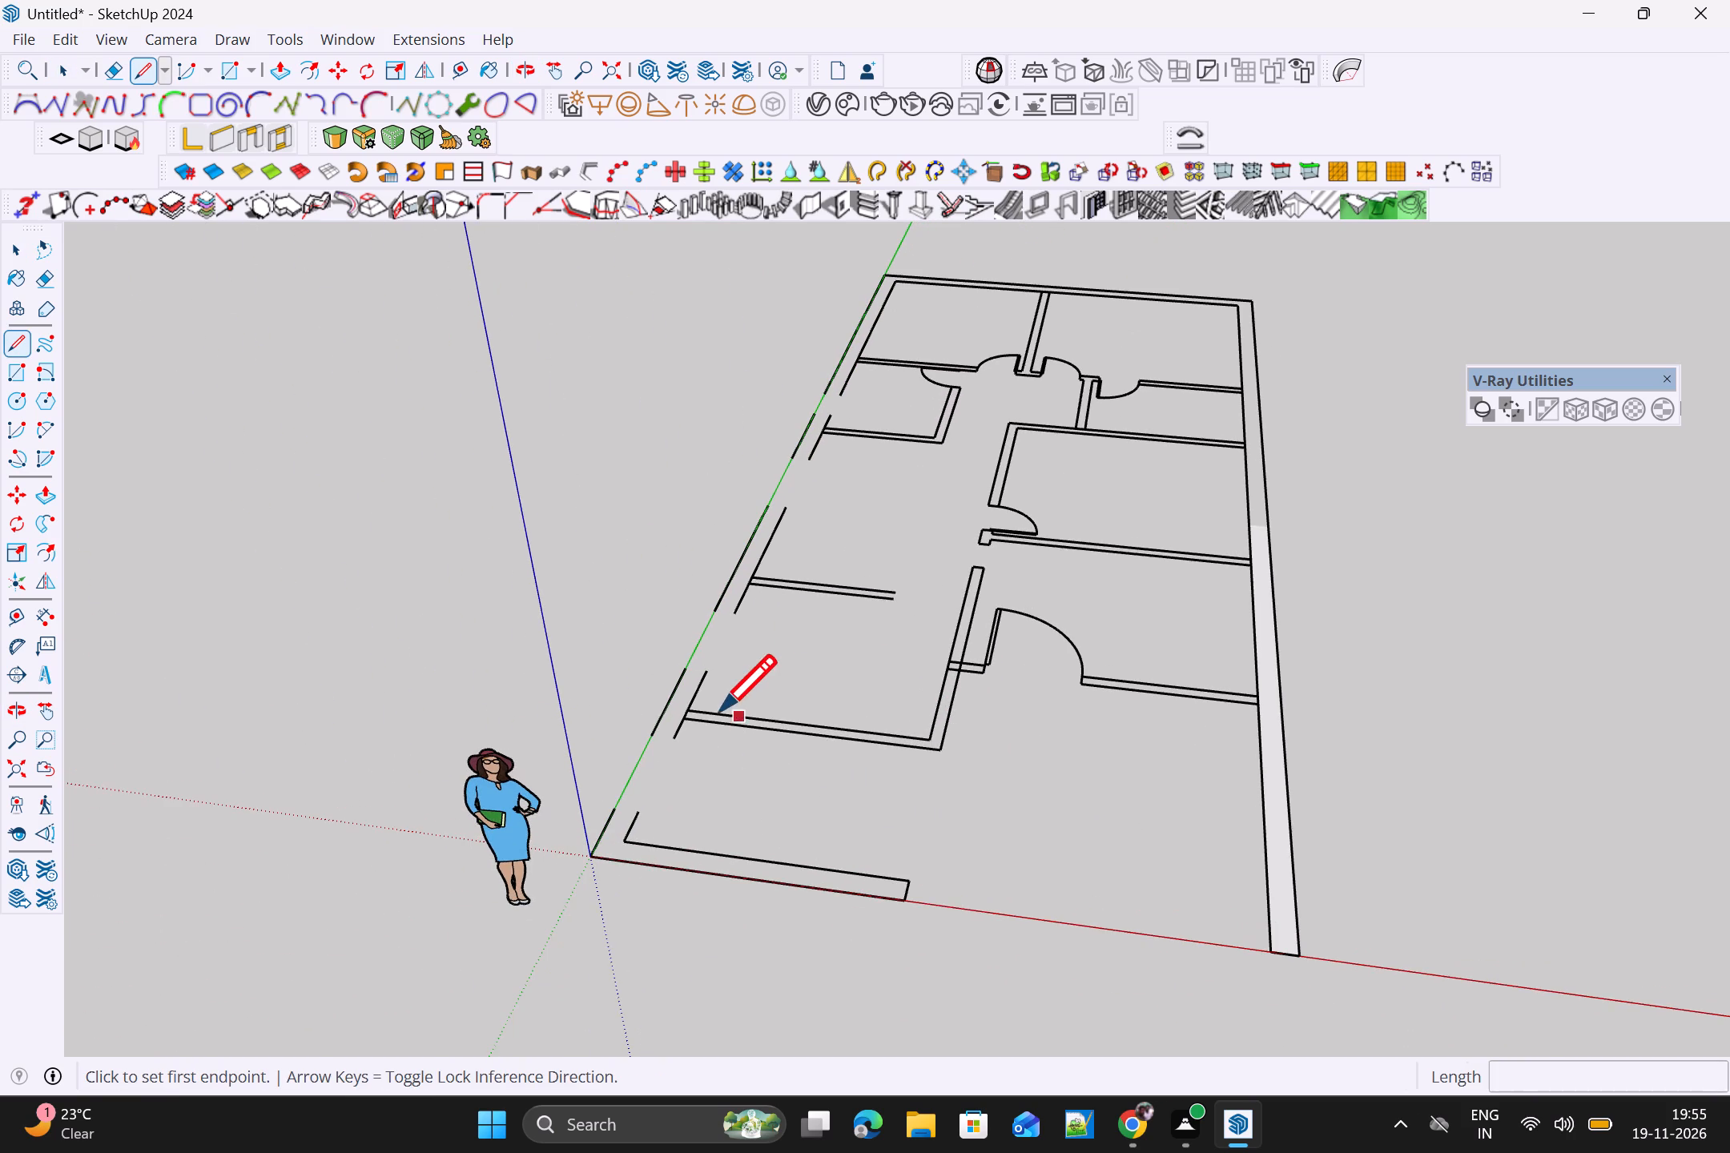
scroll(692, 714, "up", 3)
left_click(670, 749)
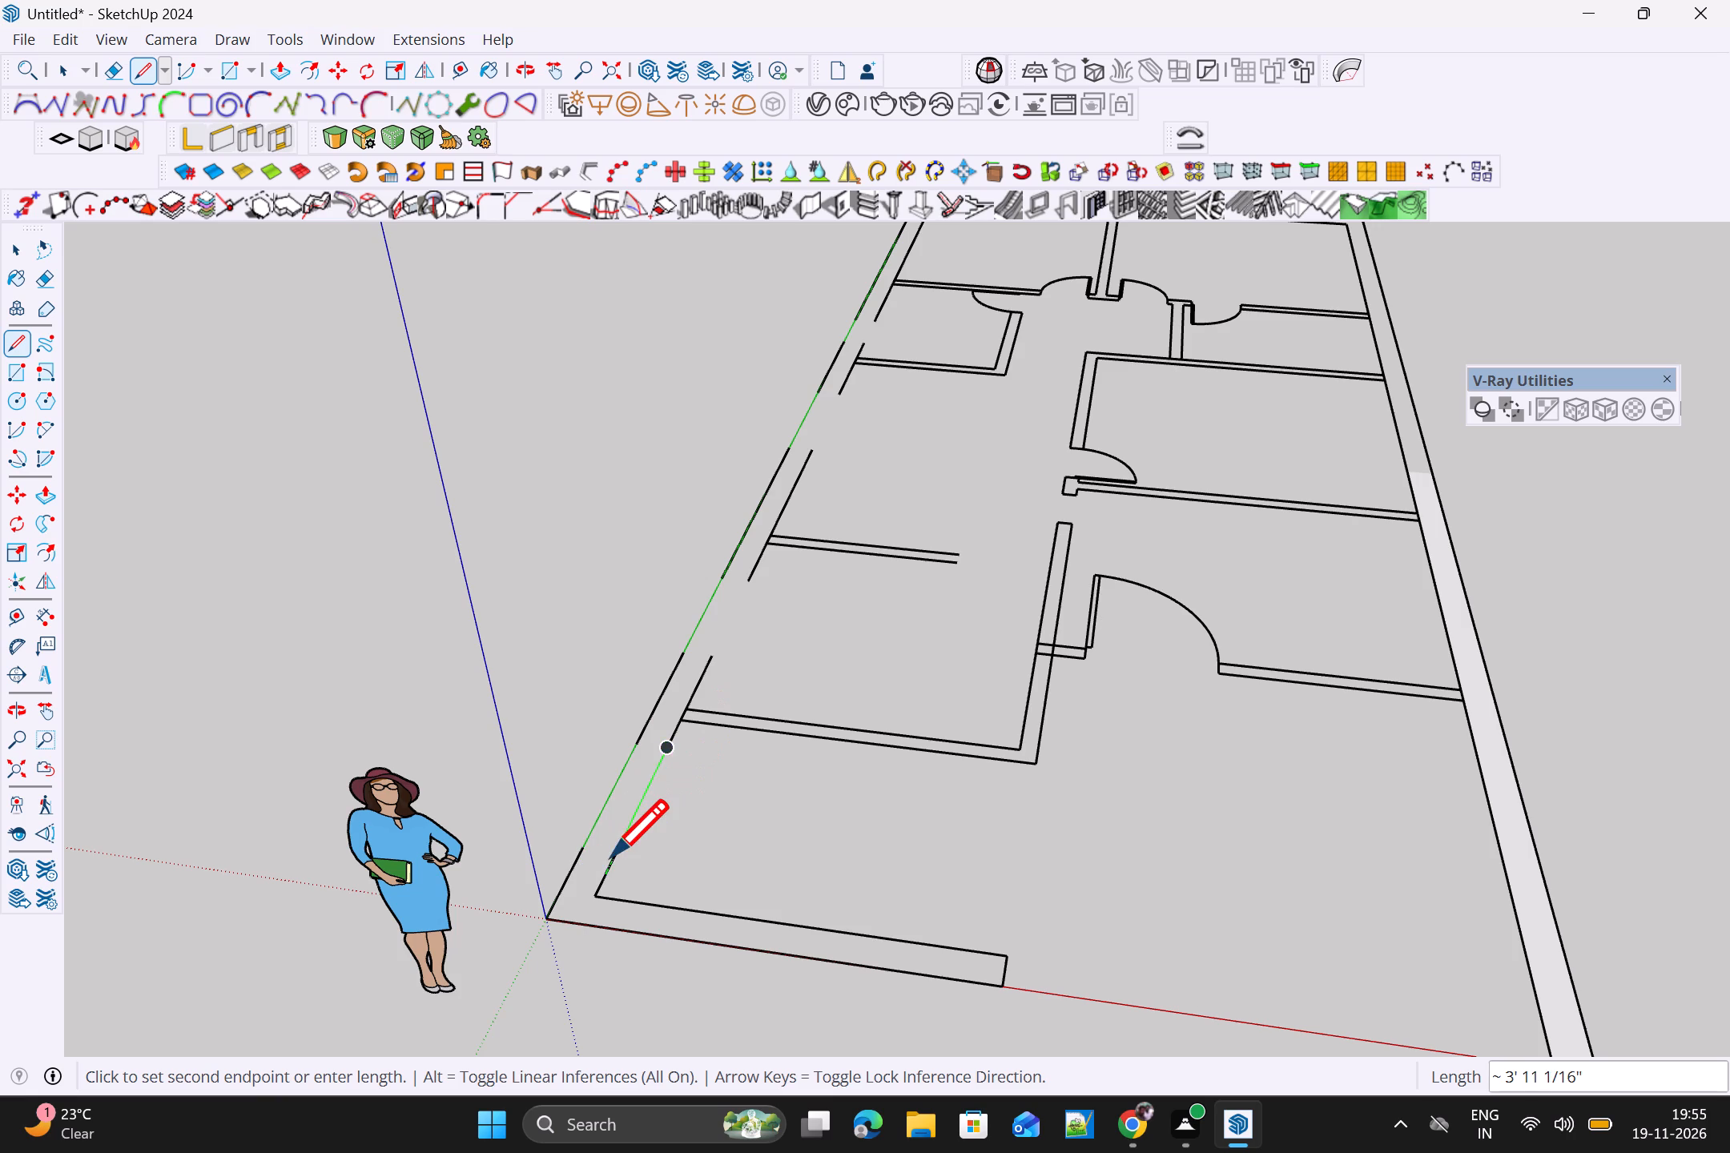
left_click(617, 854)
key("space")
key("l")
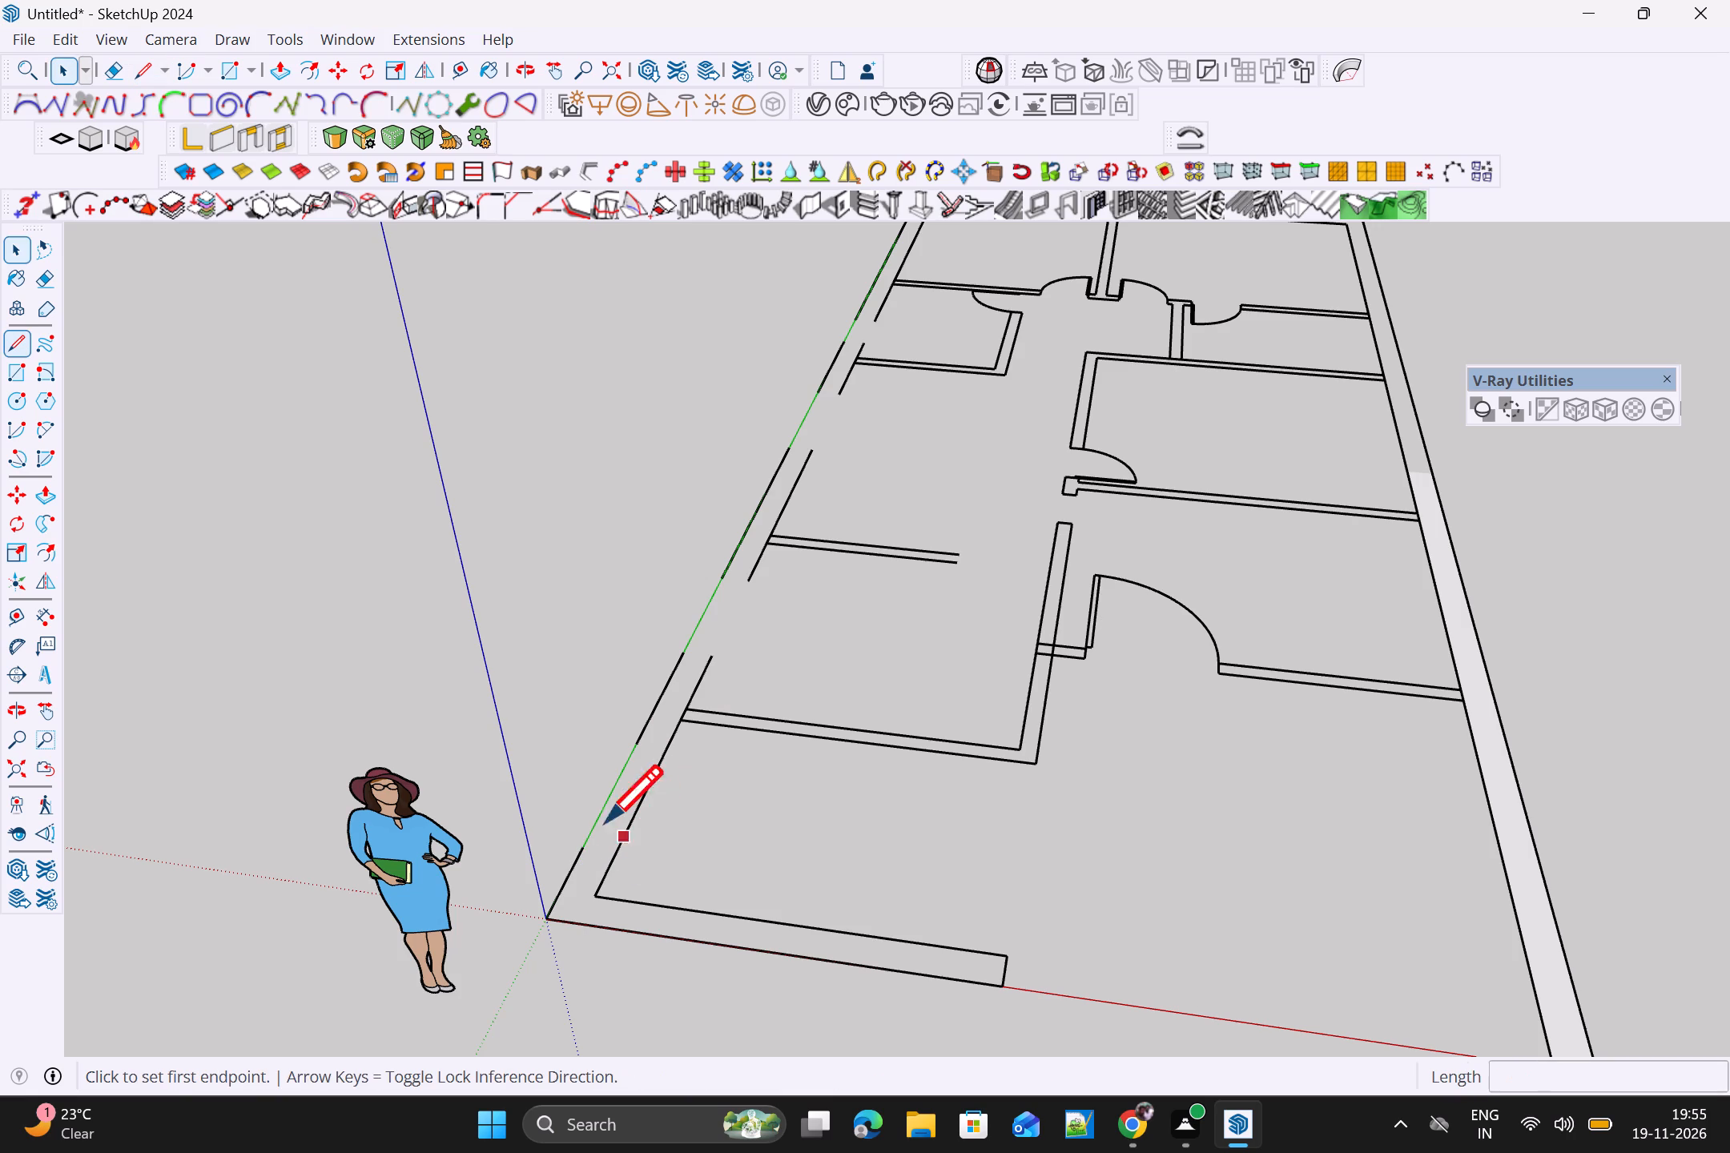
left_click(642, 740)
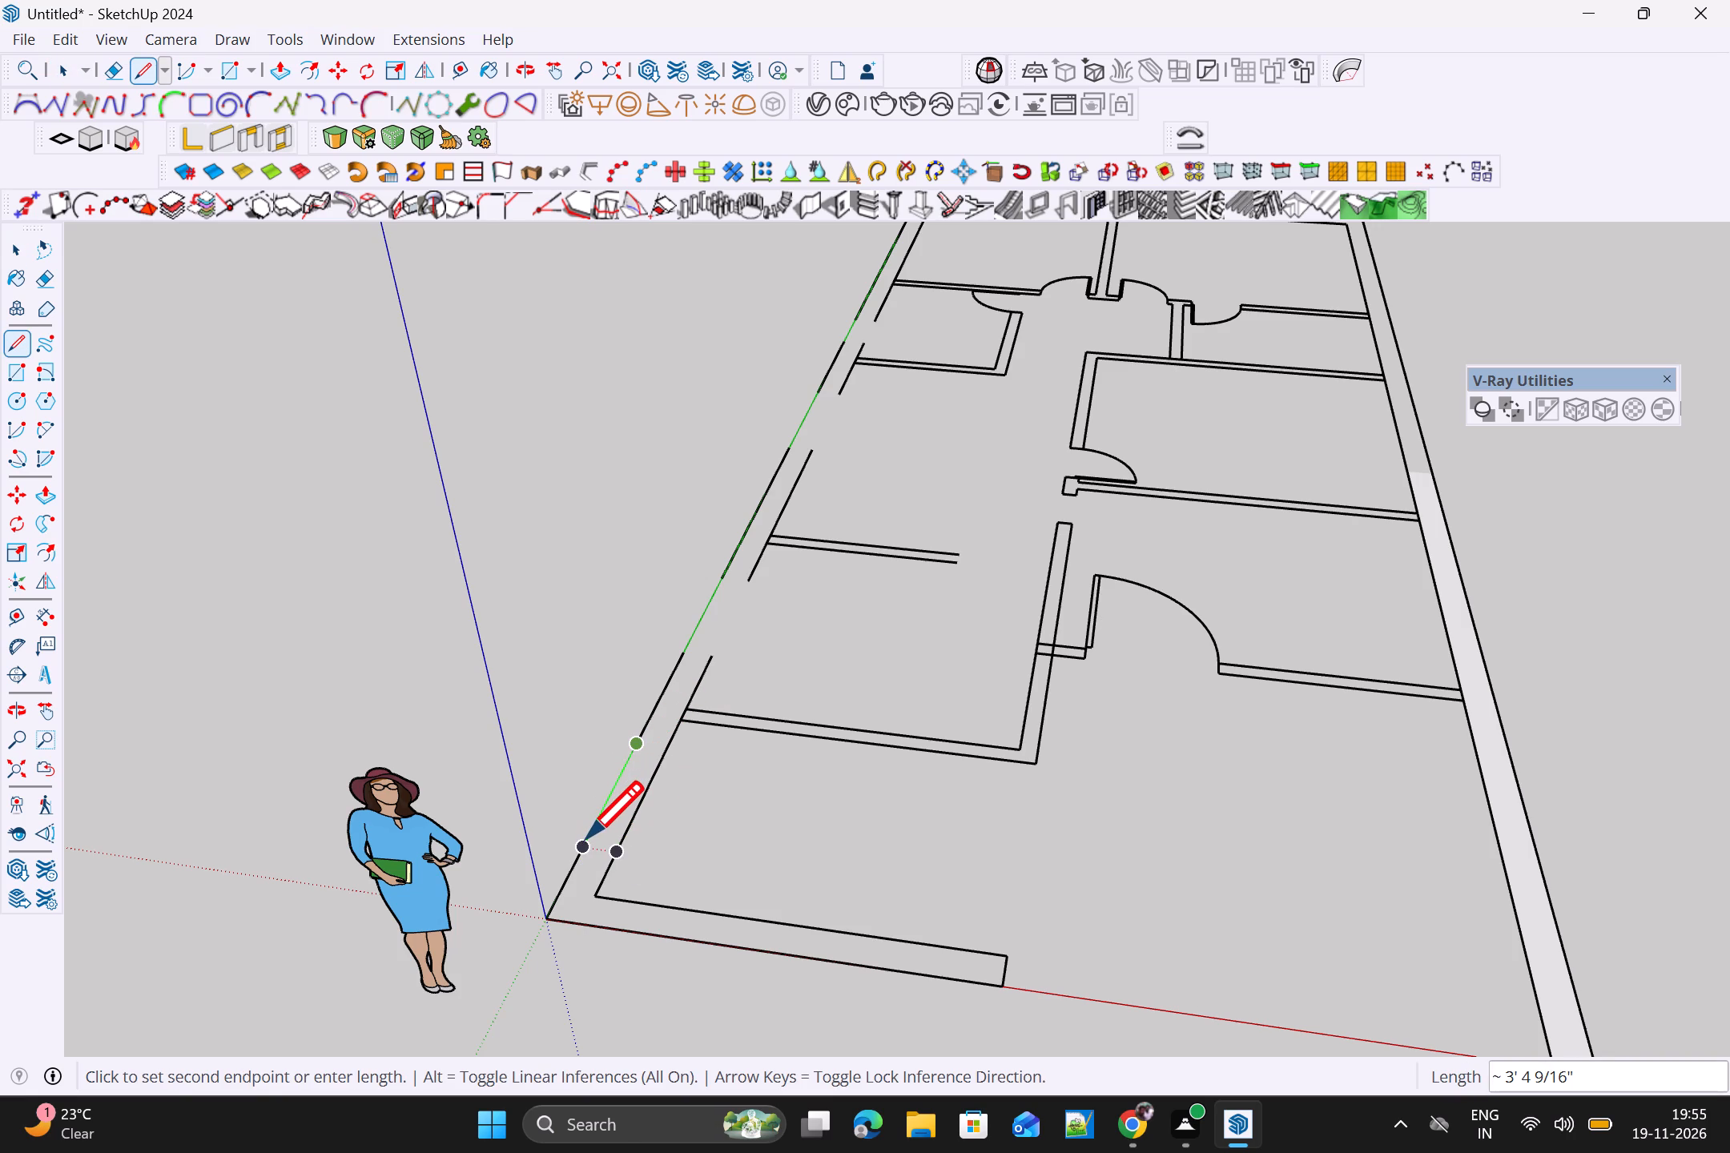
left_click(586, 838)
key("space")
Draw two lines closing the green-axis wall's window gap between the two front partitions, along its inner and outer faces.
key("l")
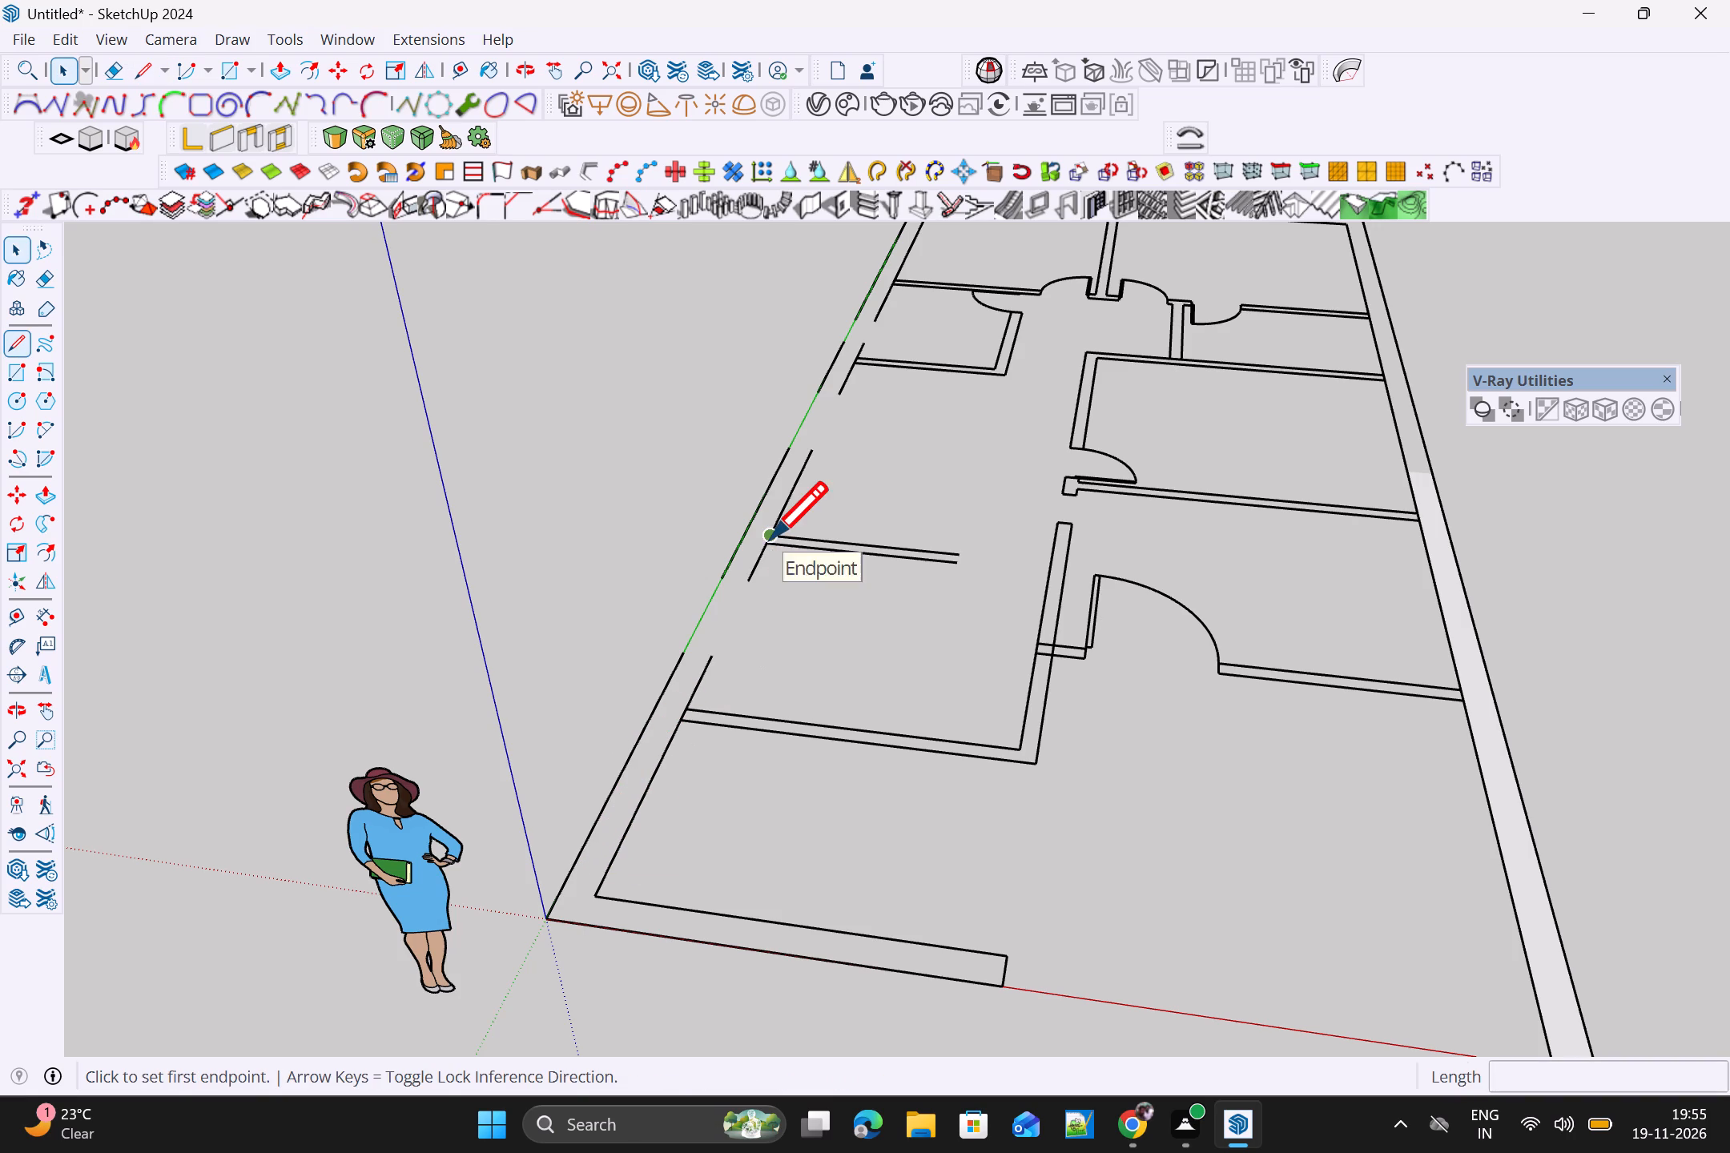
left_click(748, 581)
left_click(706, 666)
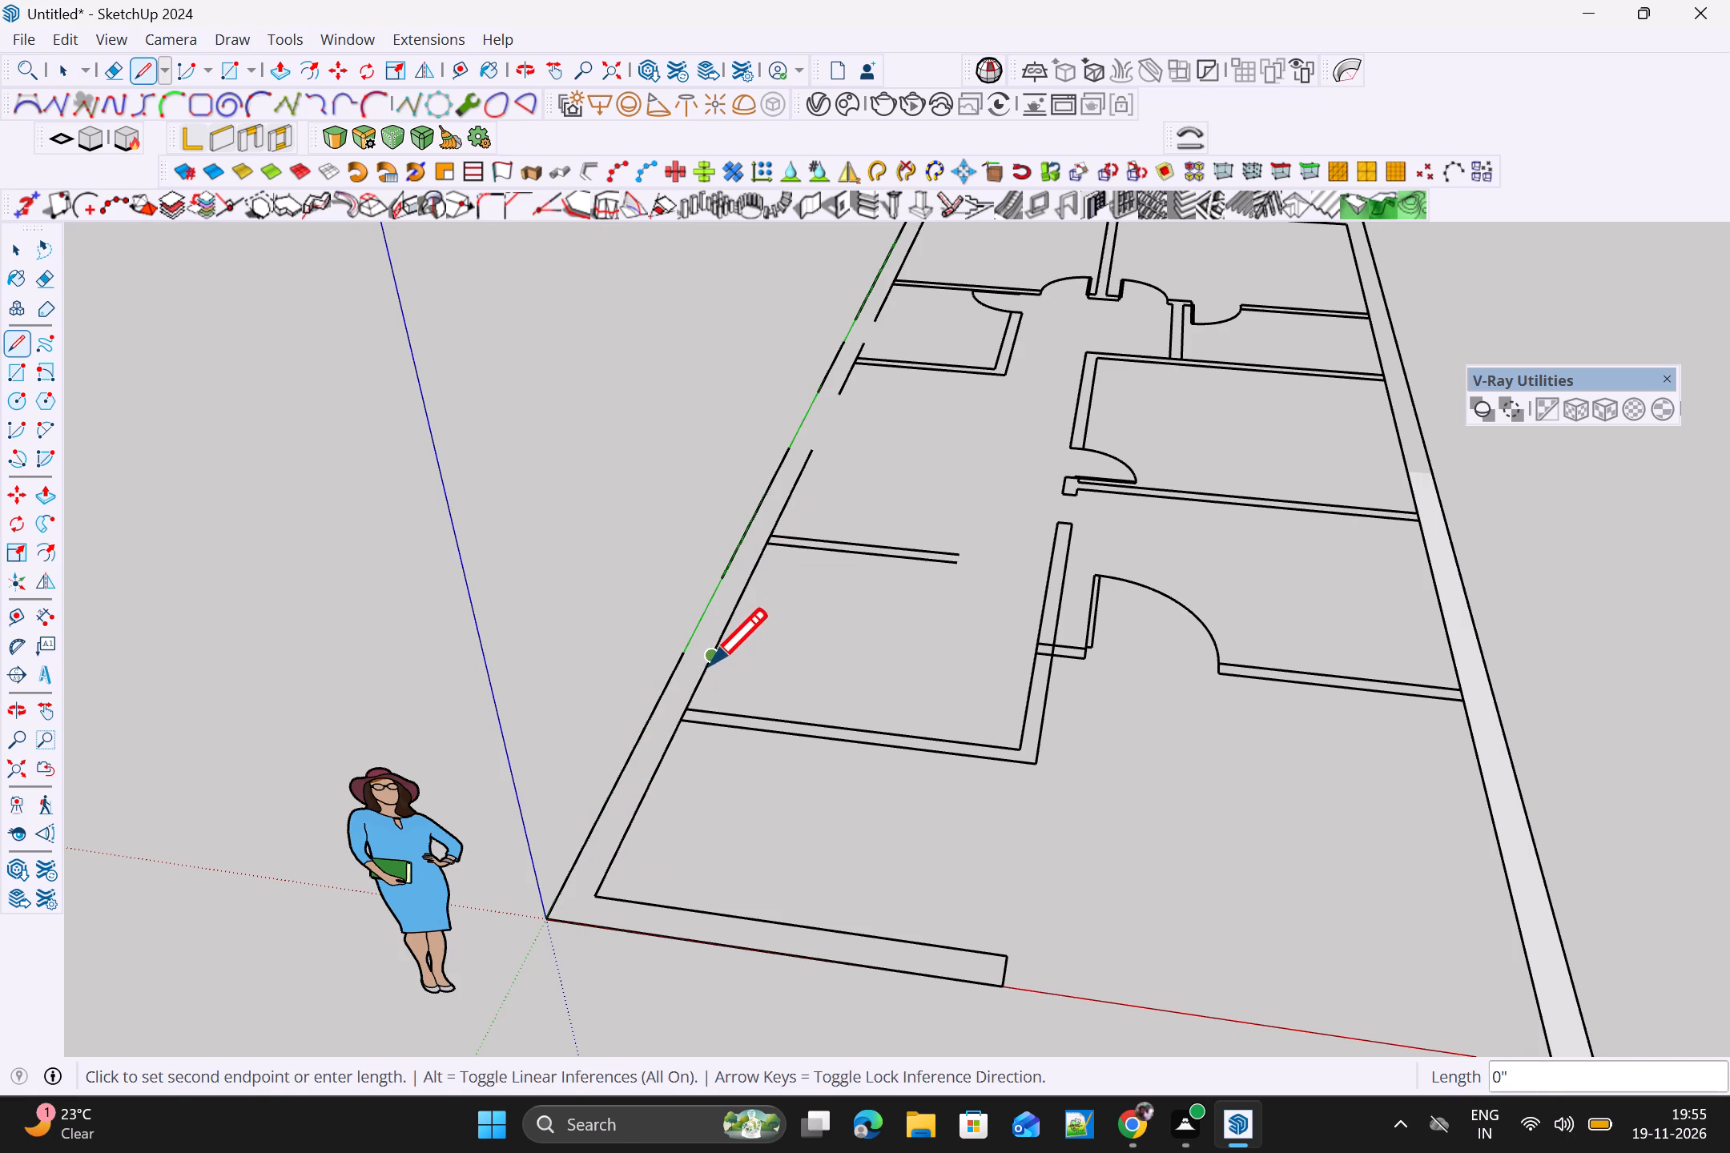
key("space")
key("l")
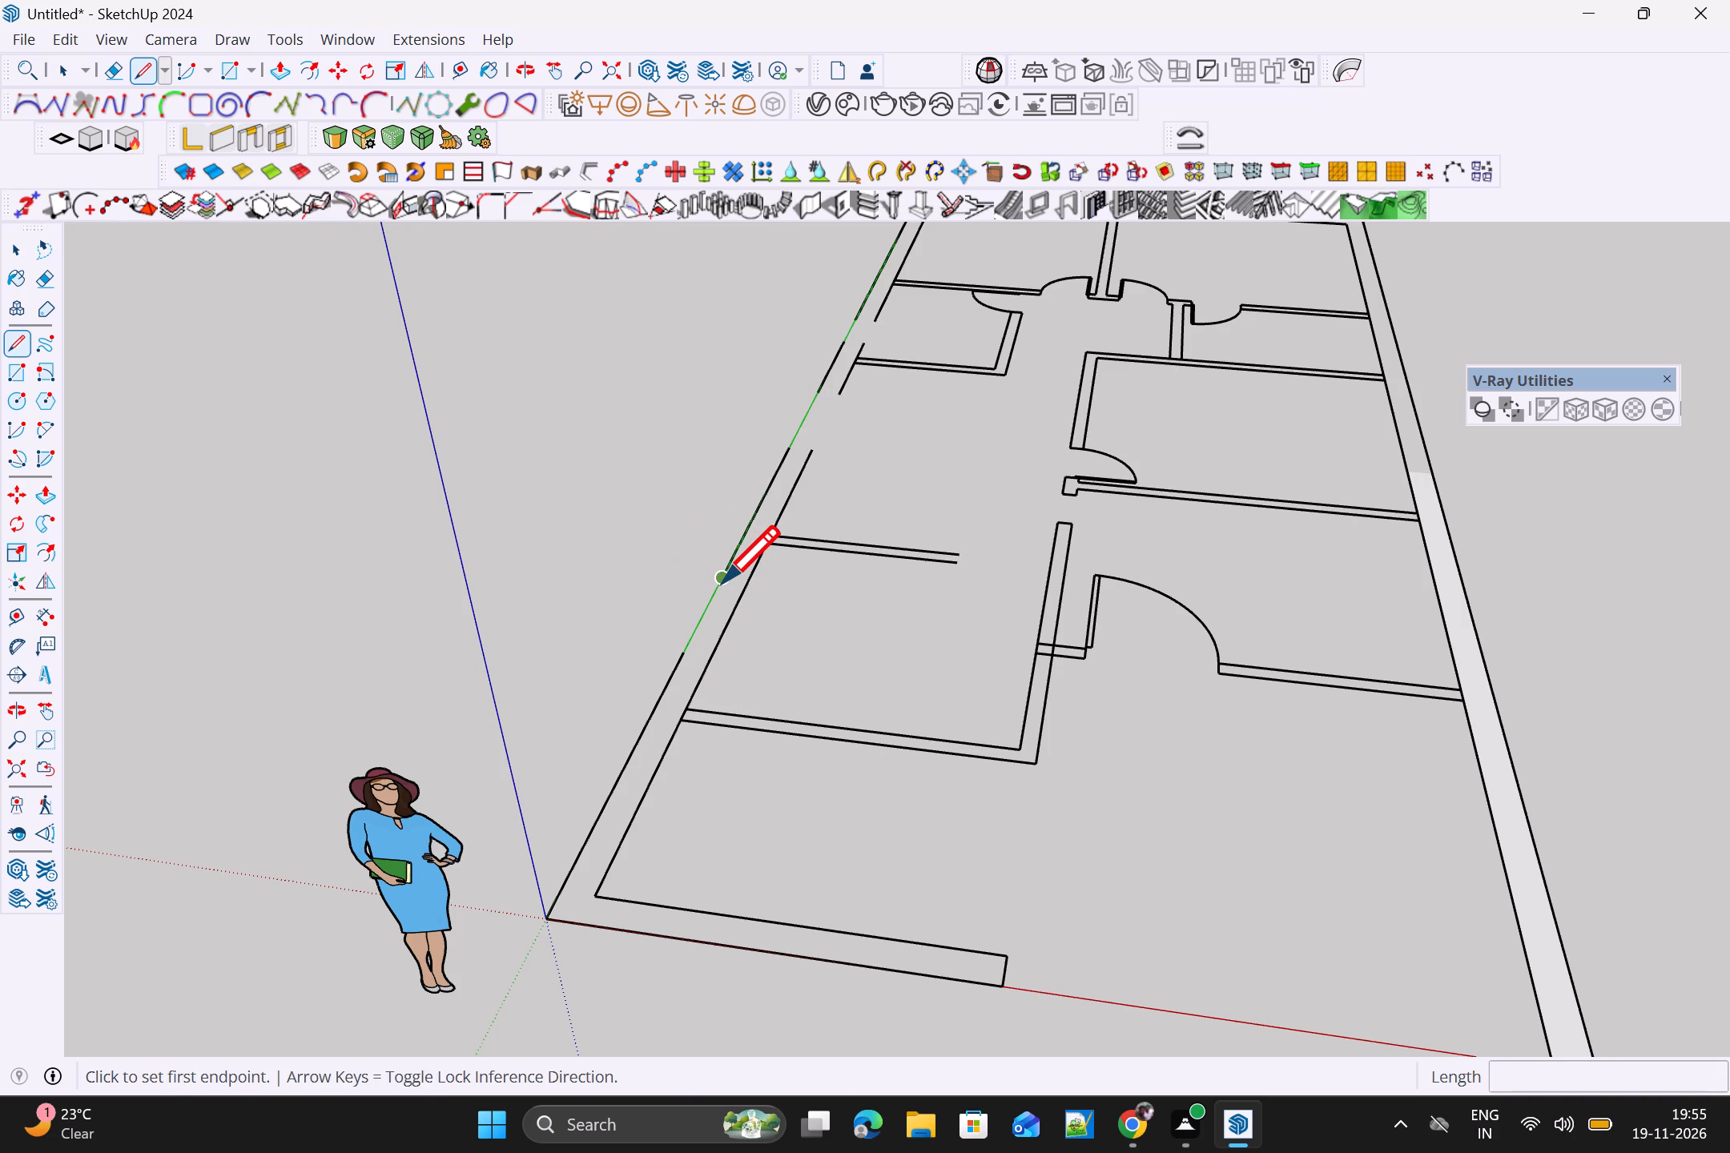
left_click(722, 583)
left_click(678, 655)
key("space")
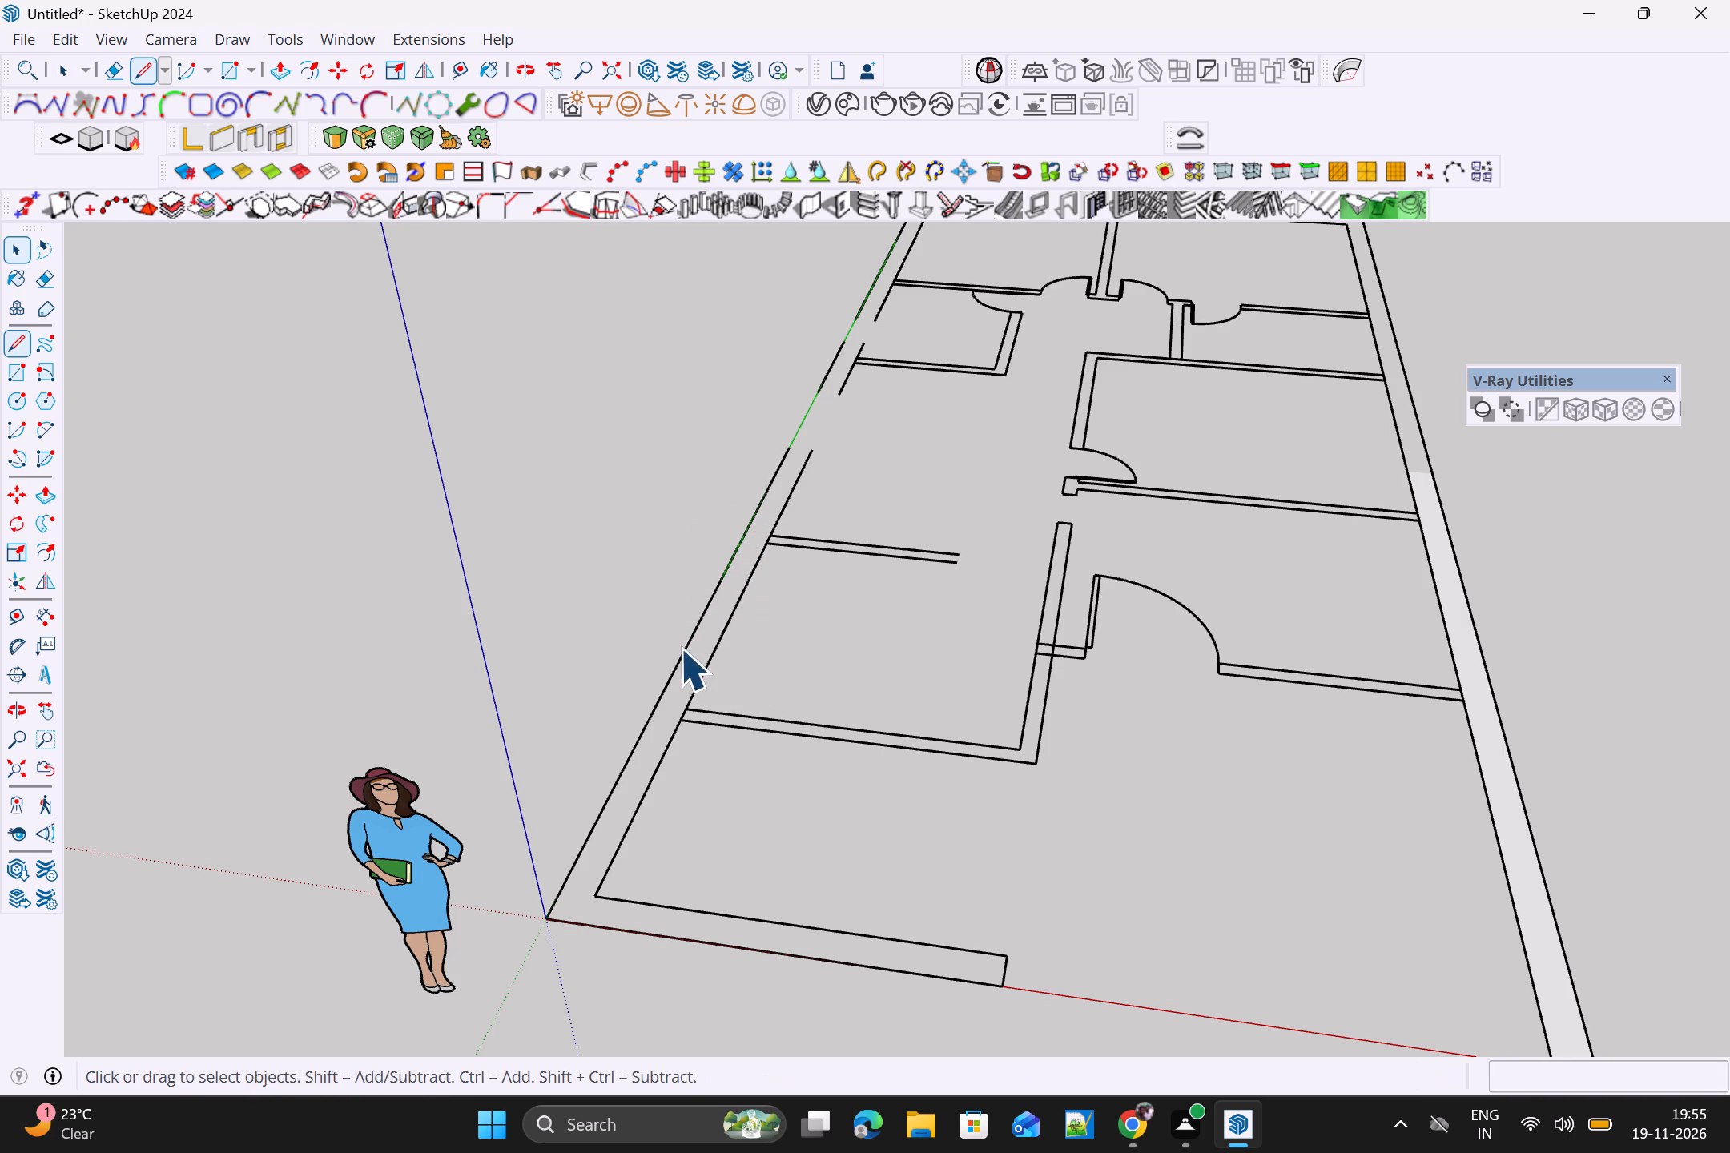
Draw two lines closing the green-axis wall's gap between the open-ended partition and the small room, along its inner and outer faces.
scroll(868, 539, "down", 2)
scroll(850, 444, "up", 3)
middle_click_drag(850, 440, 807, 615)
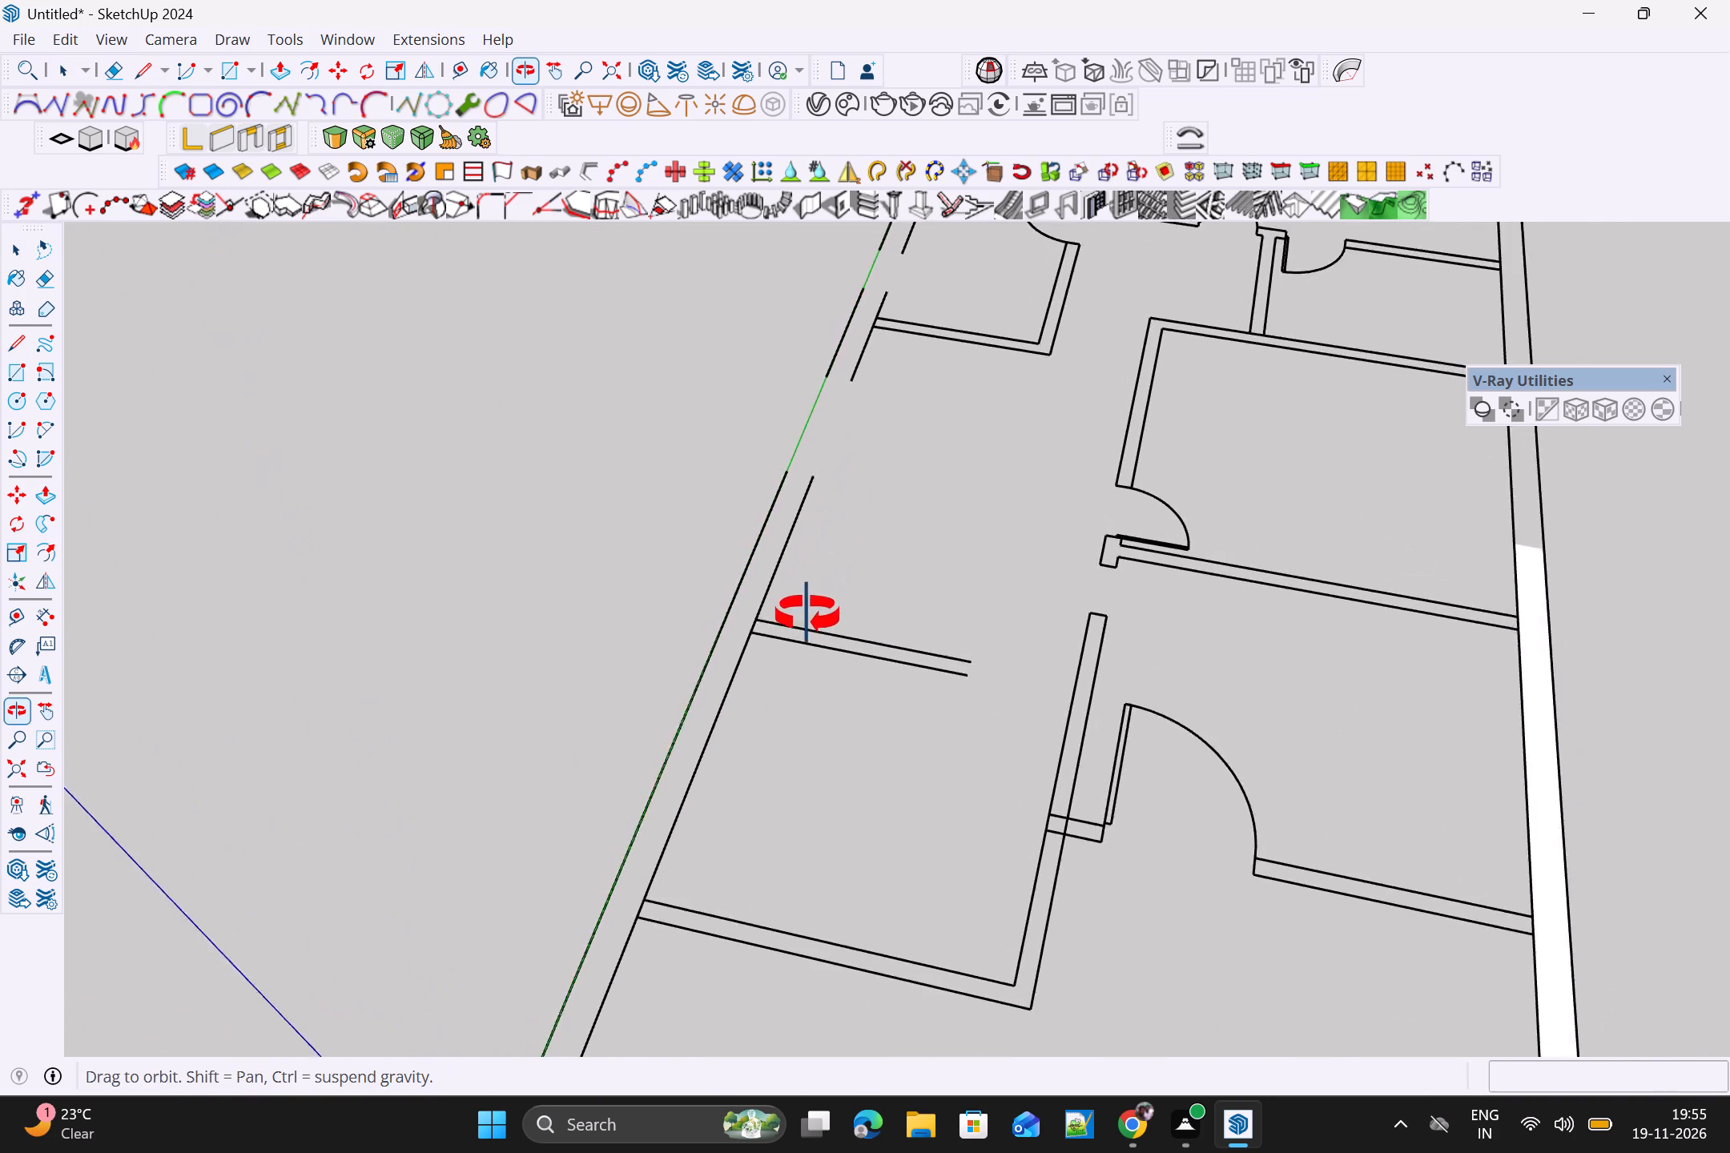
middle_click_drag(807, 615, 774, 694)
key("l")
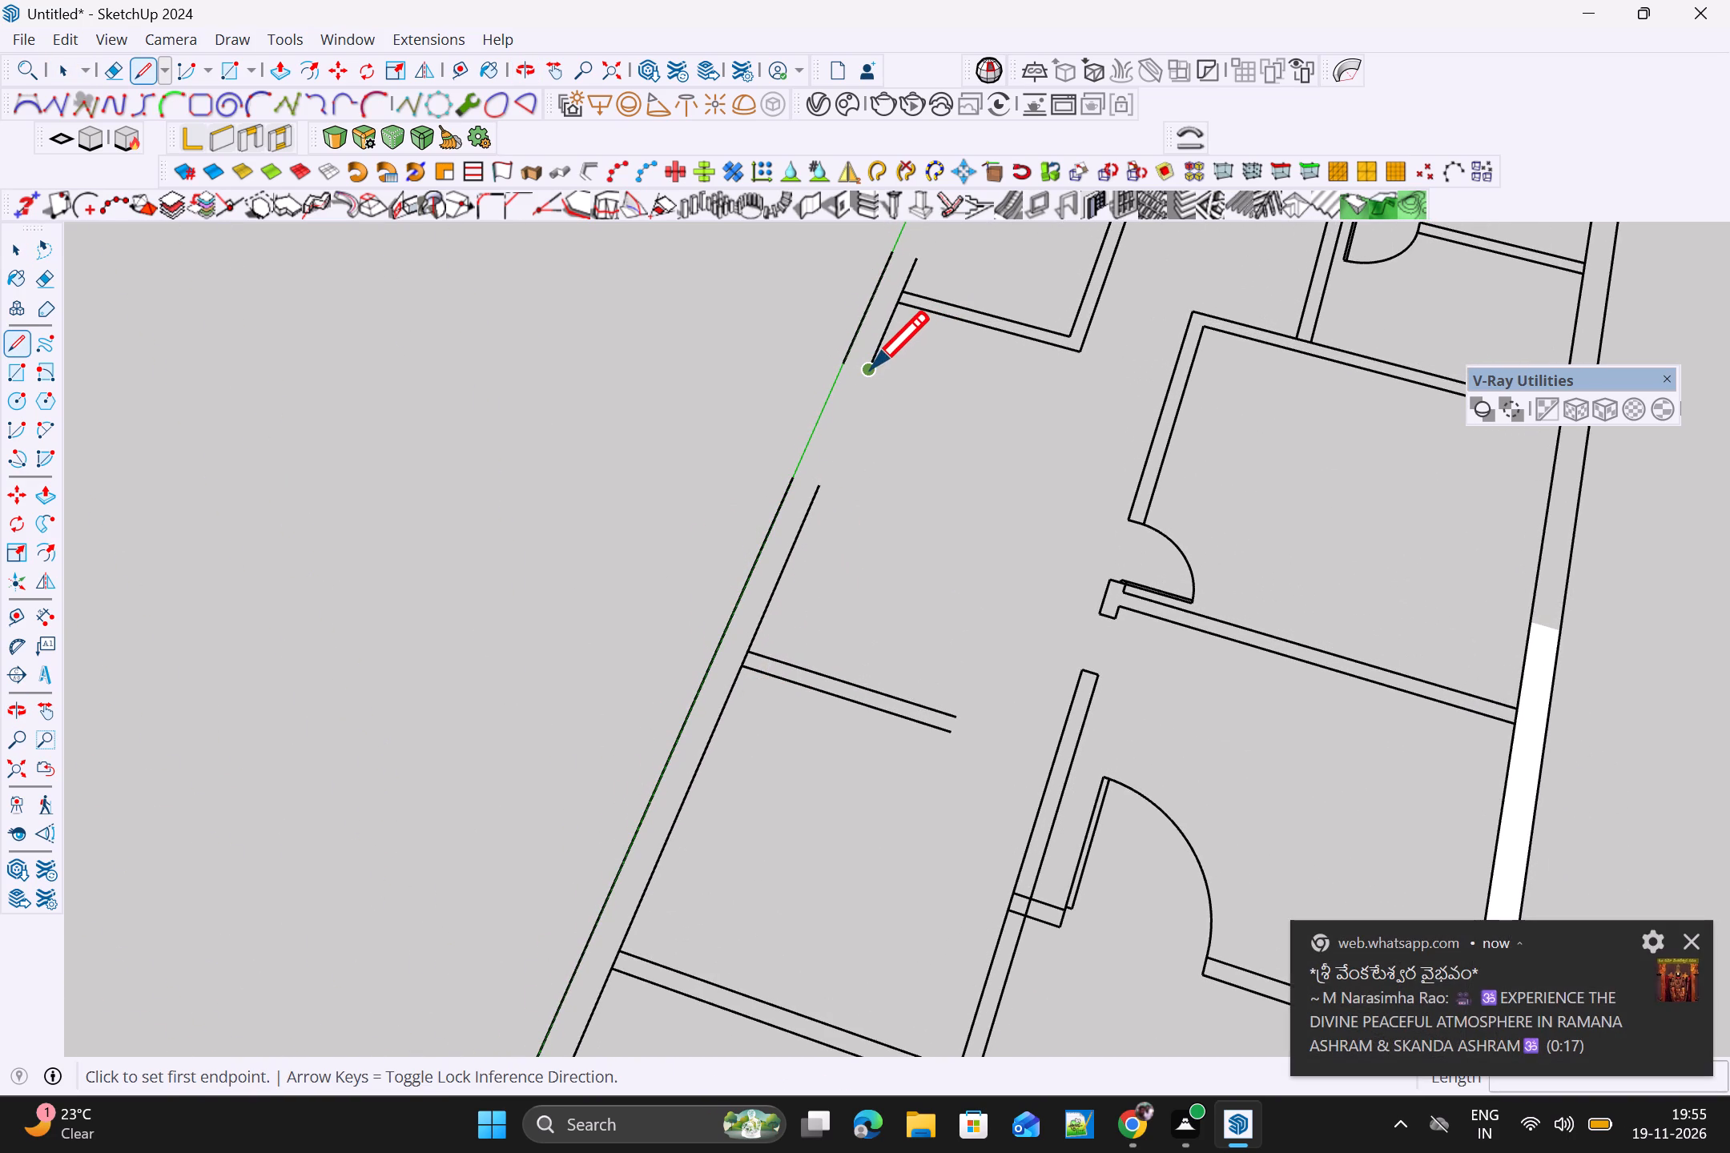
left_click(871, 368)
left_click(818, 490)
key("space")
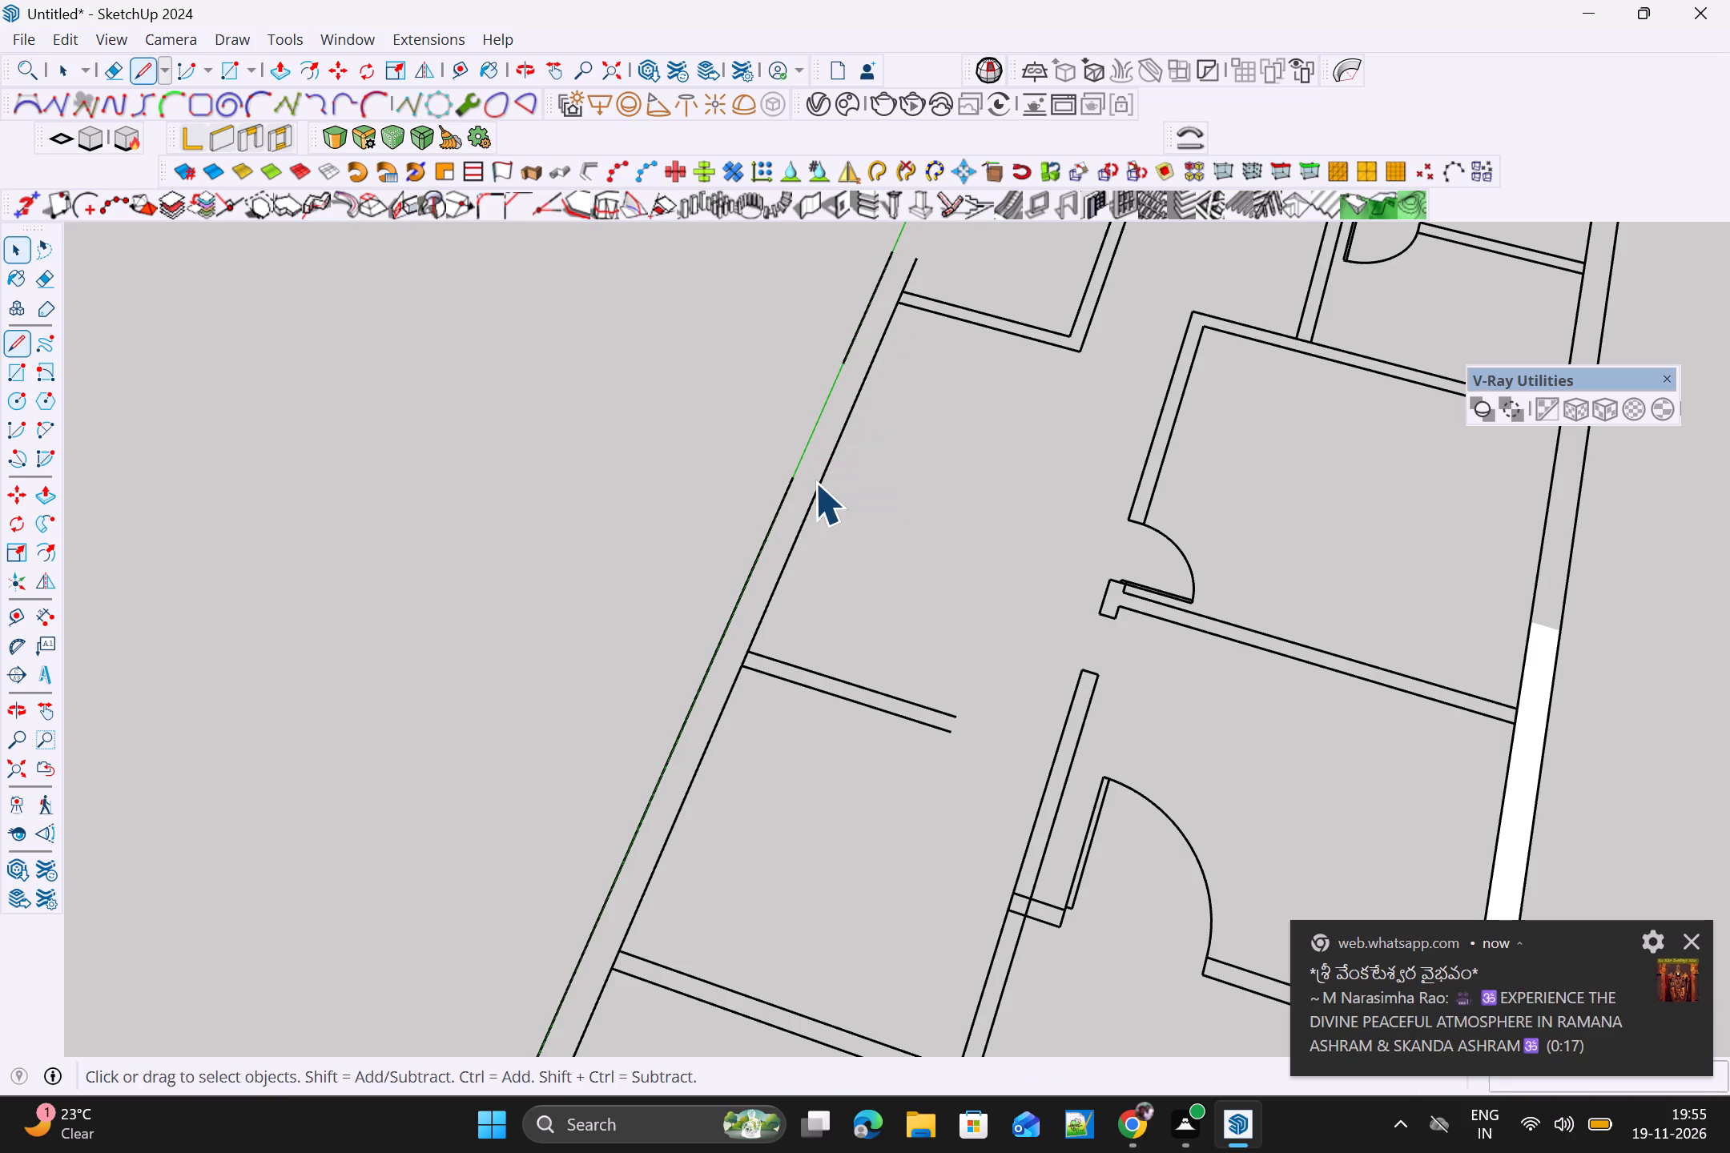
type("L")
left_click(843, 369)
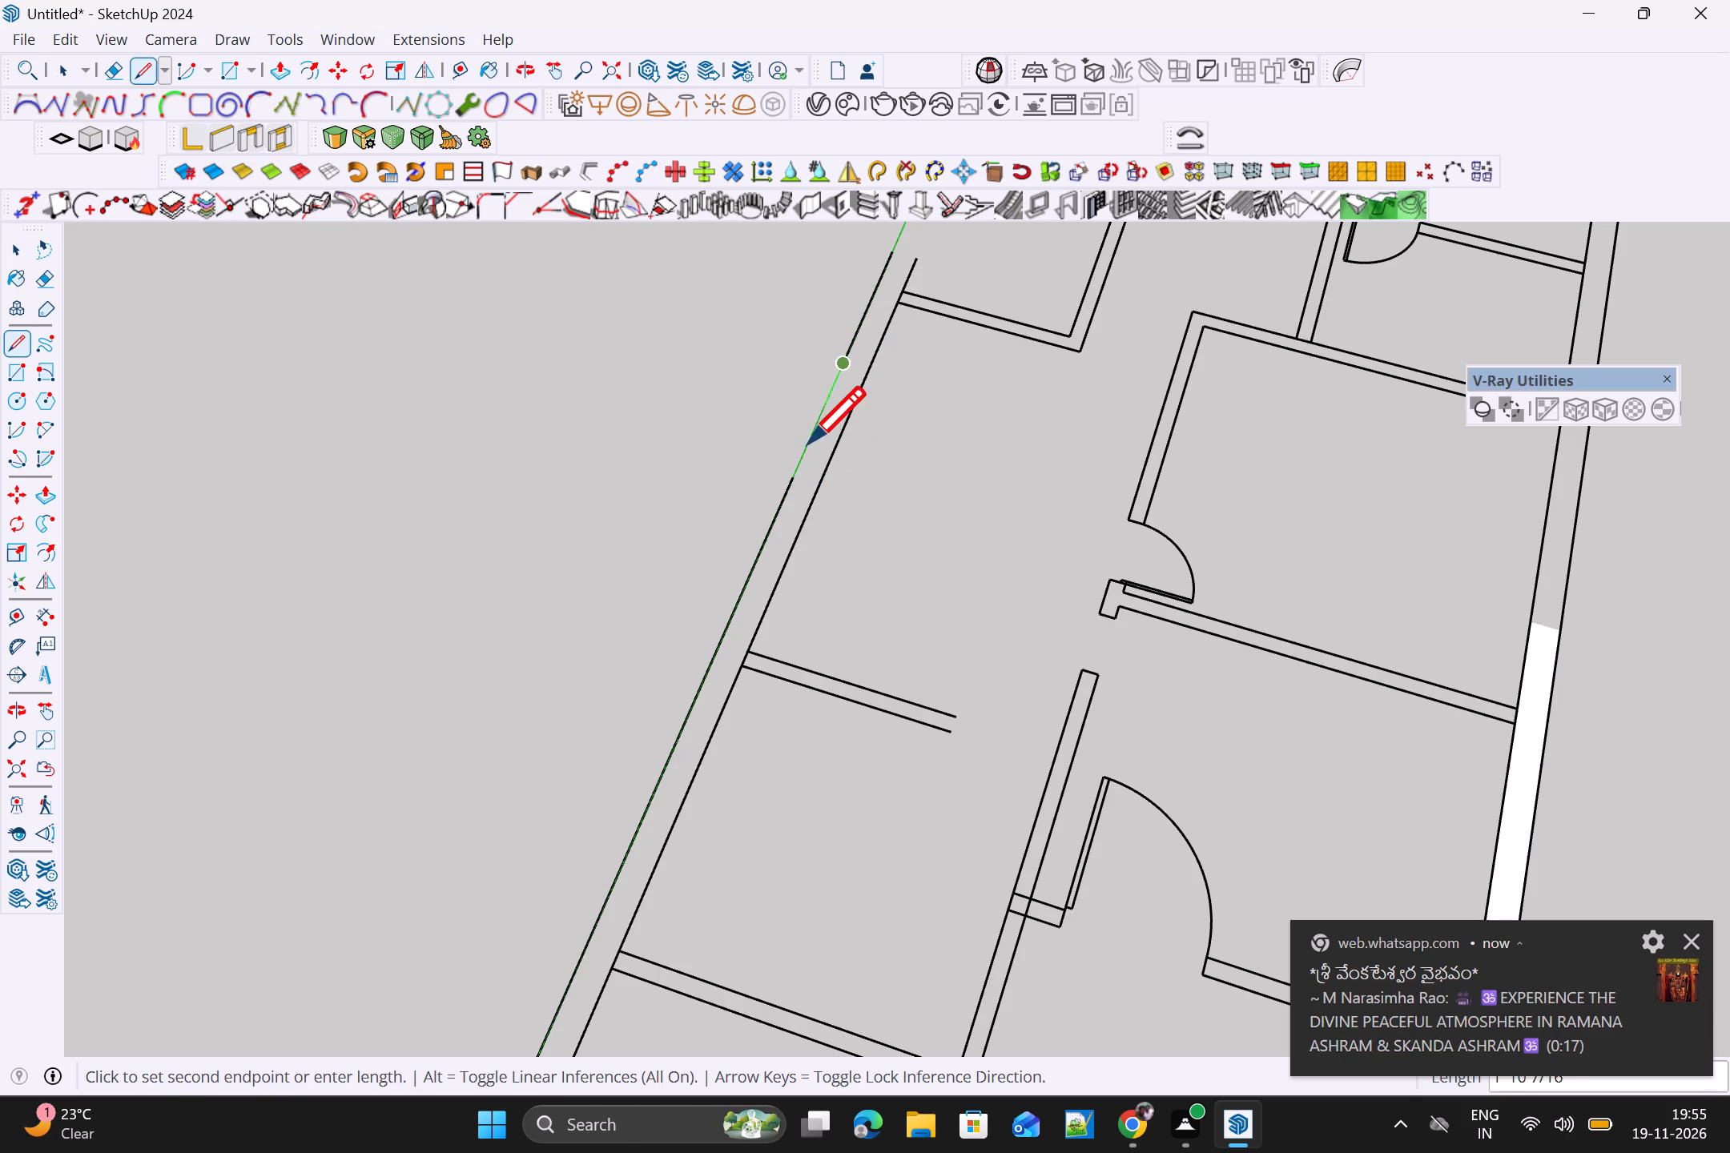
left_click(793, 478)
Draw two lines about 2' long closing the small room's narrow window gap in the green-axis wall, along its inner and outer faces.
scroll(796, 478, "down", 6)
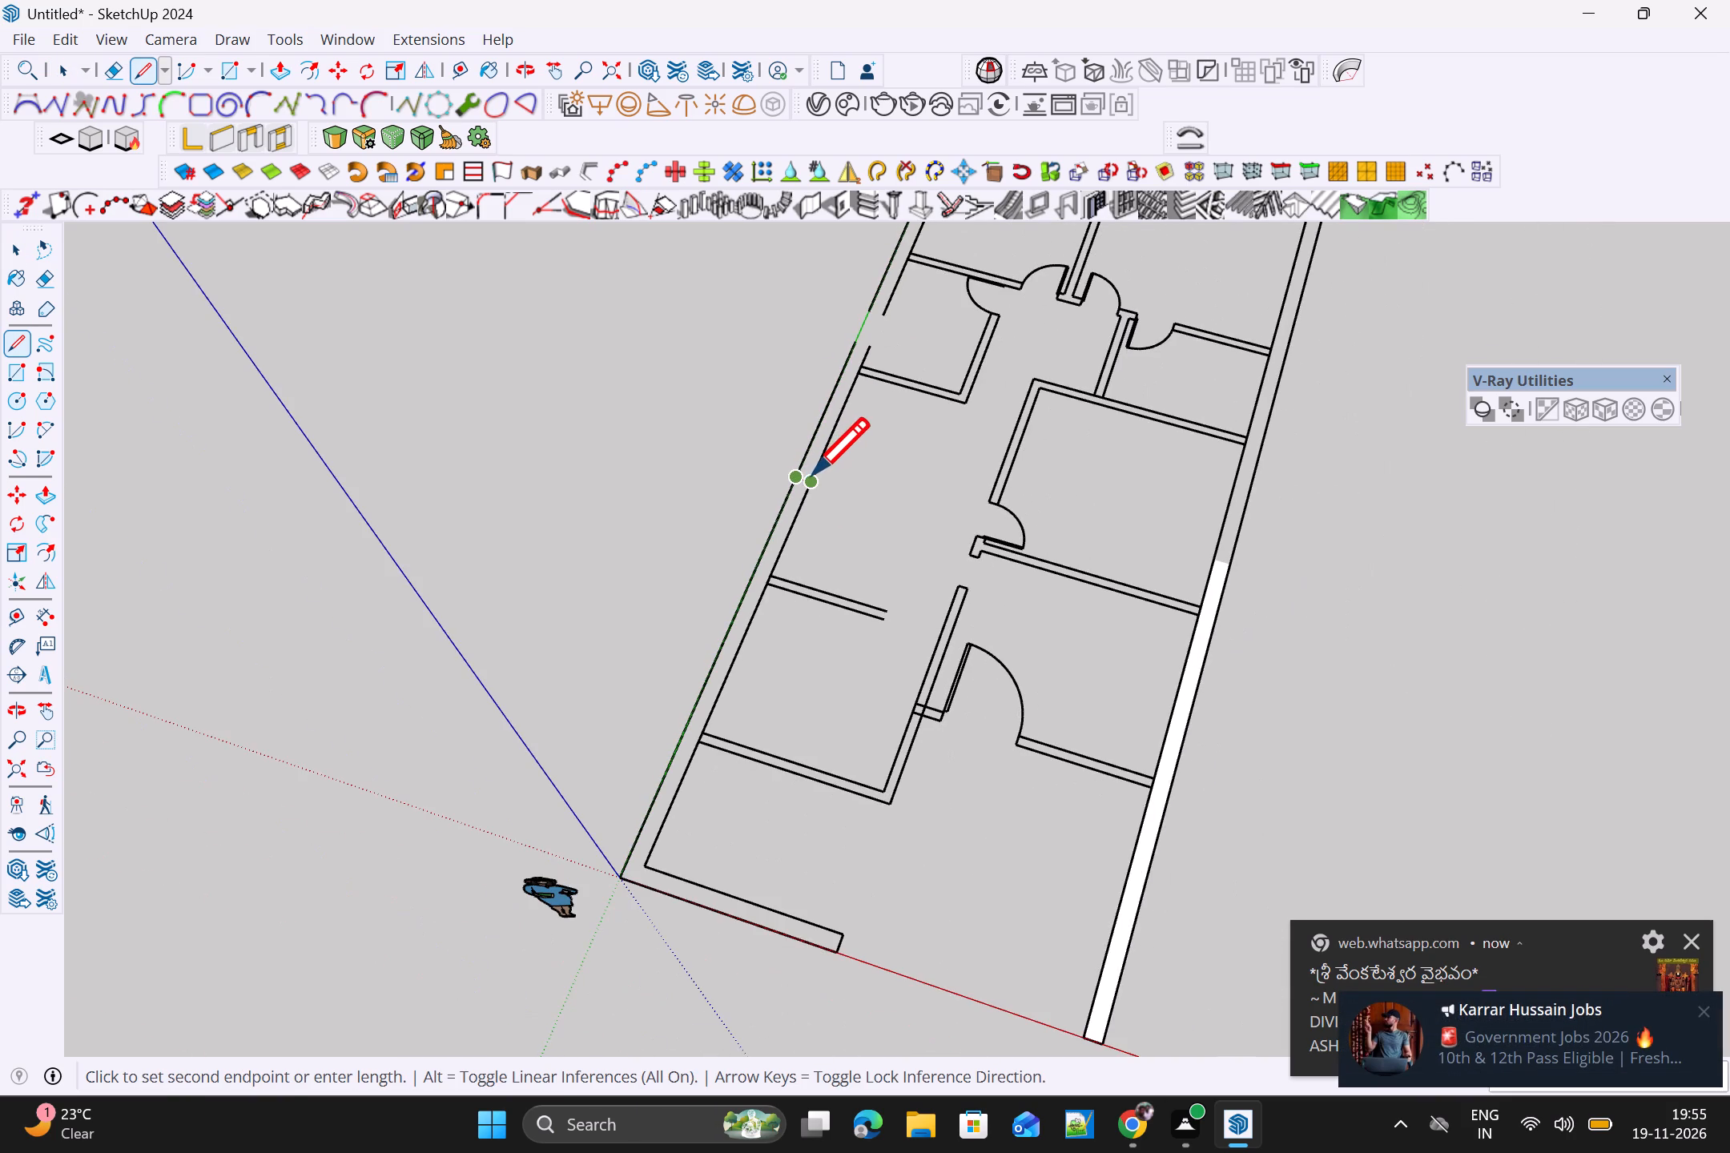
middle_click_drag(815, 472, 735, 701, "shift")
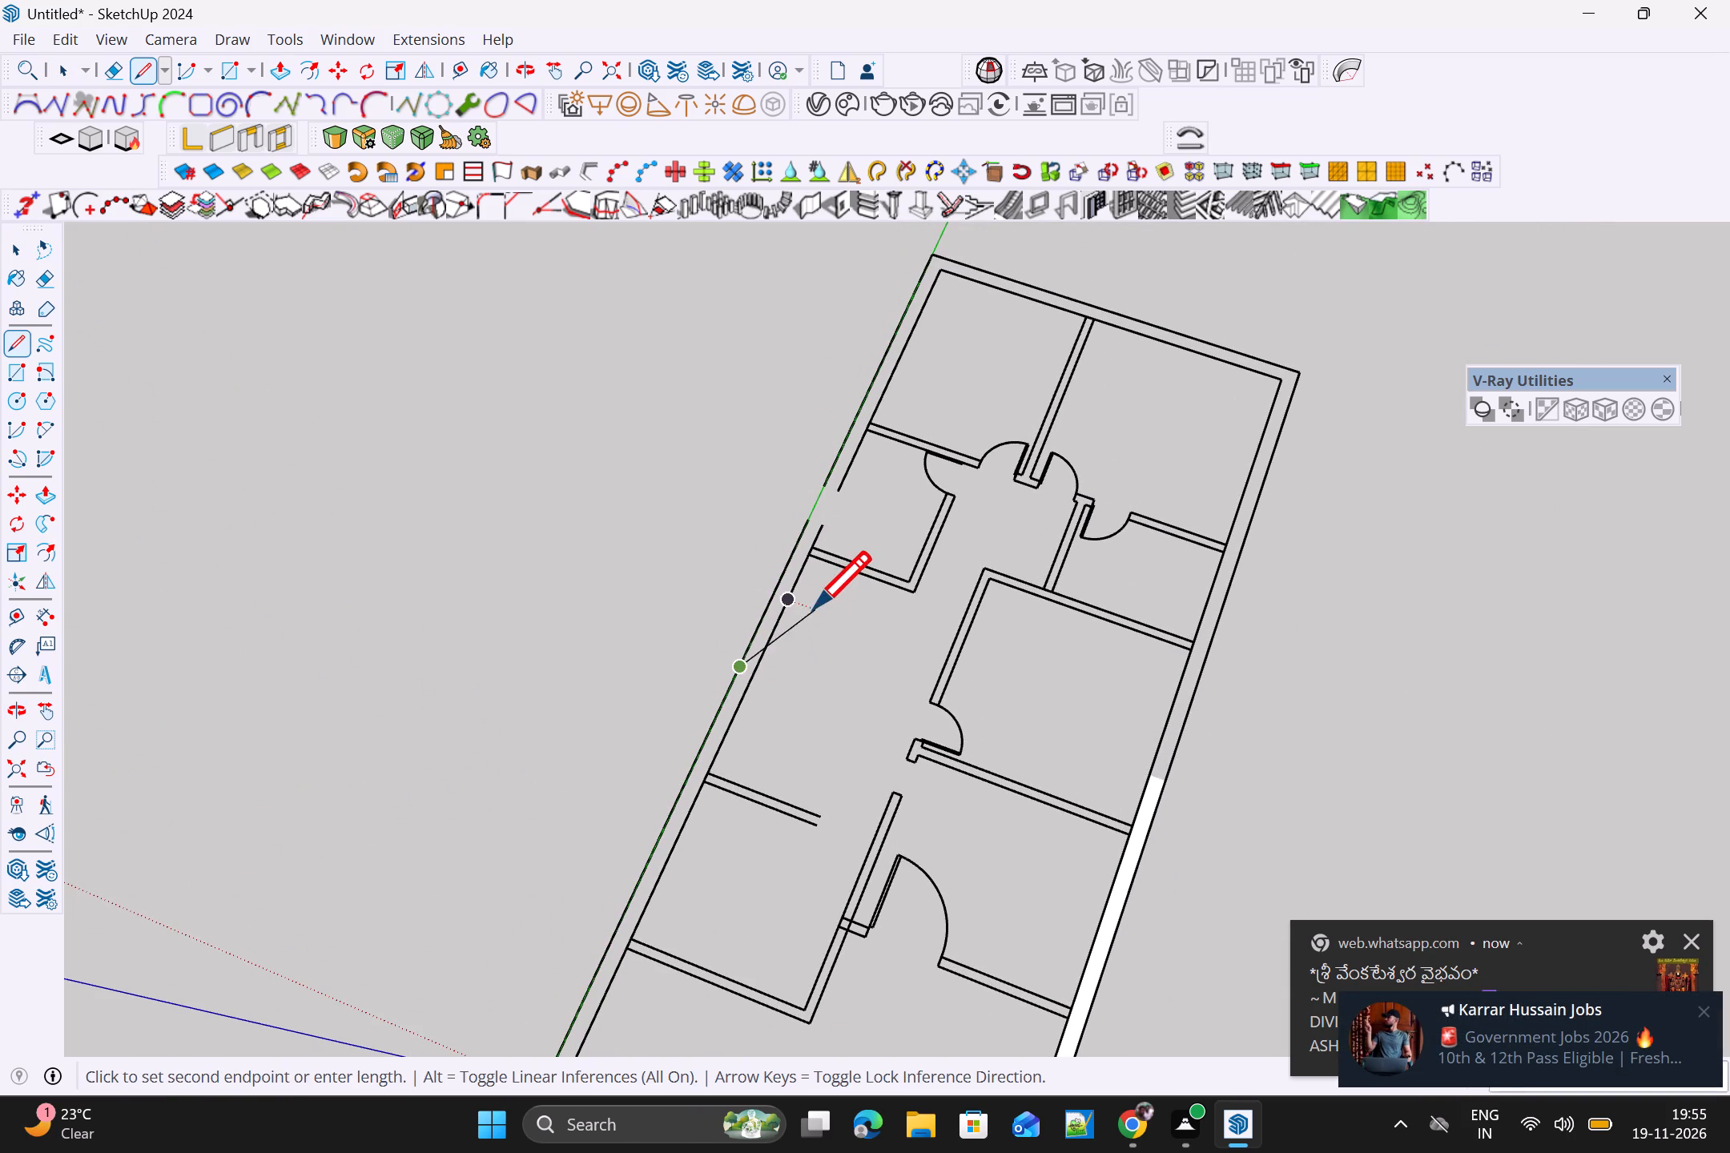
key("l")
left_click(841, 493)
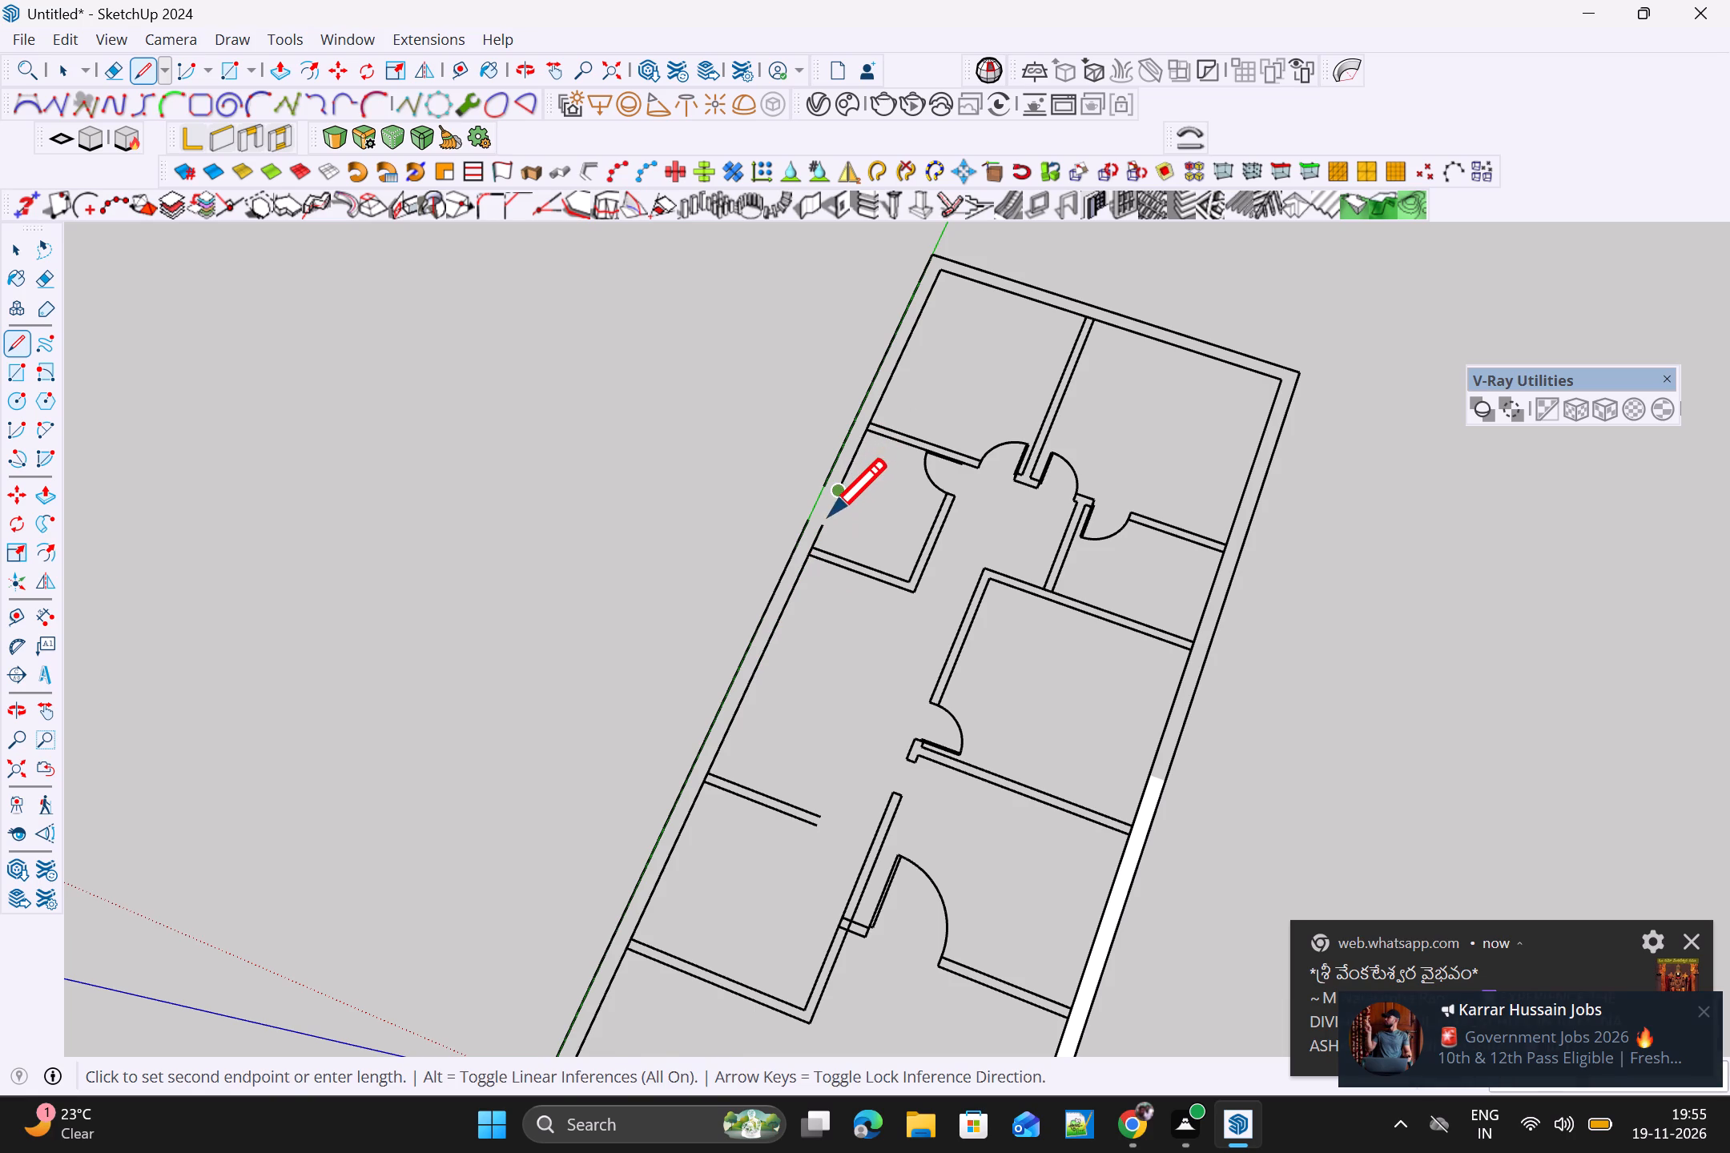
left_click(819, 528)
key("space")
type("L")
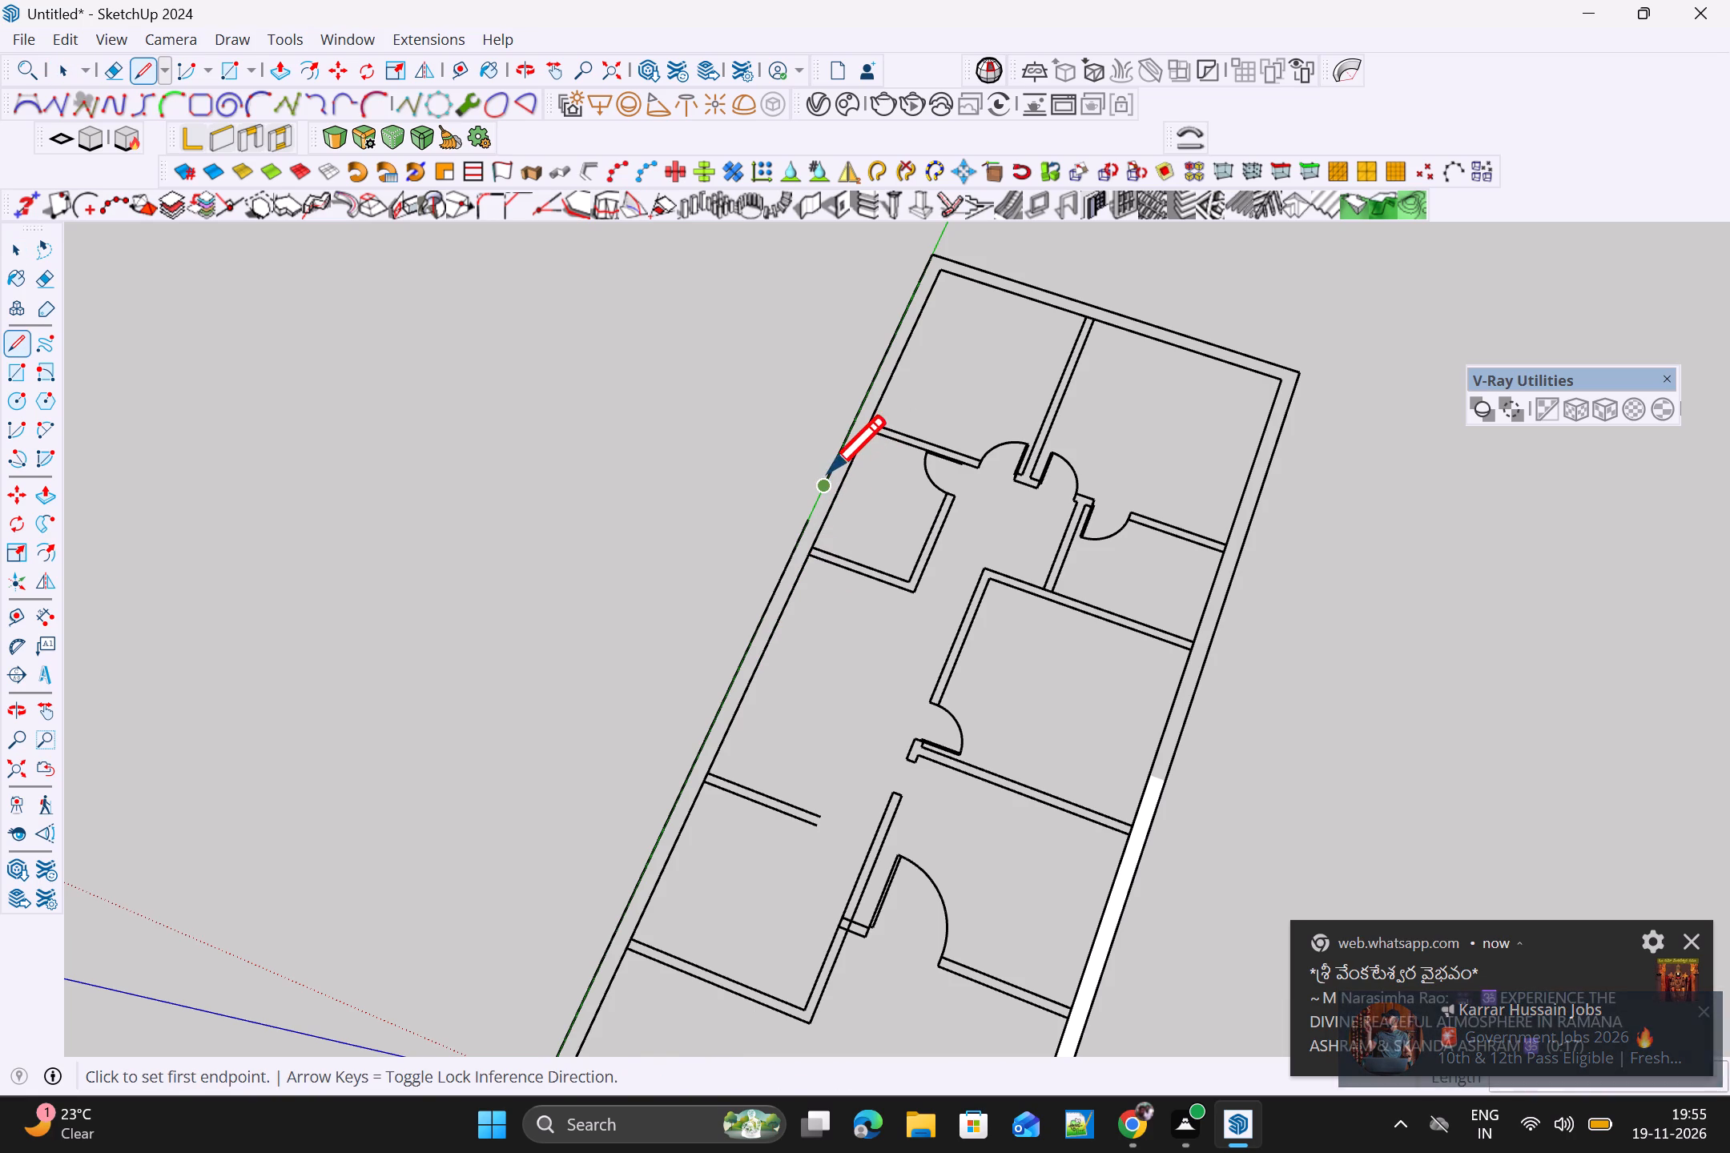
left_click(821, 488)
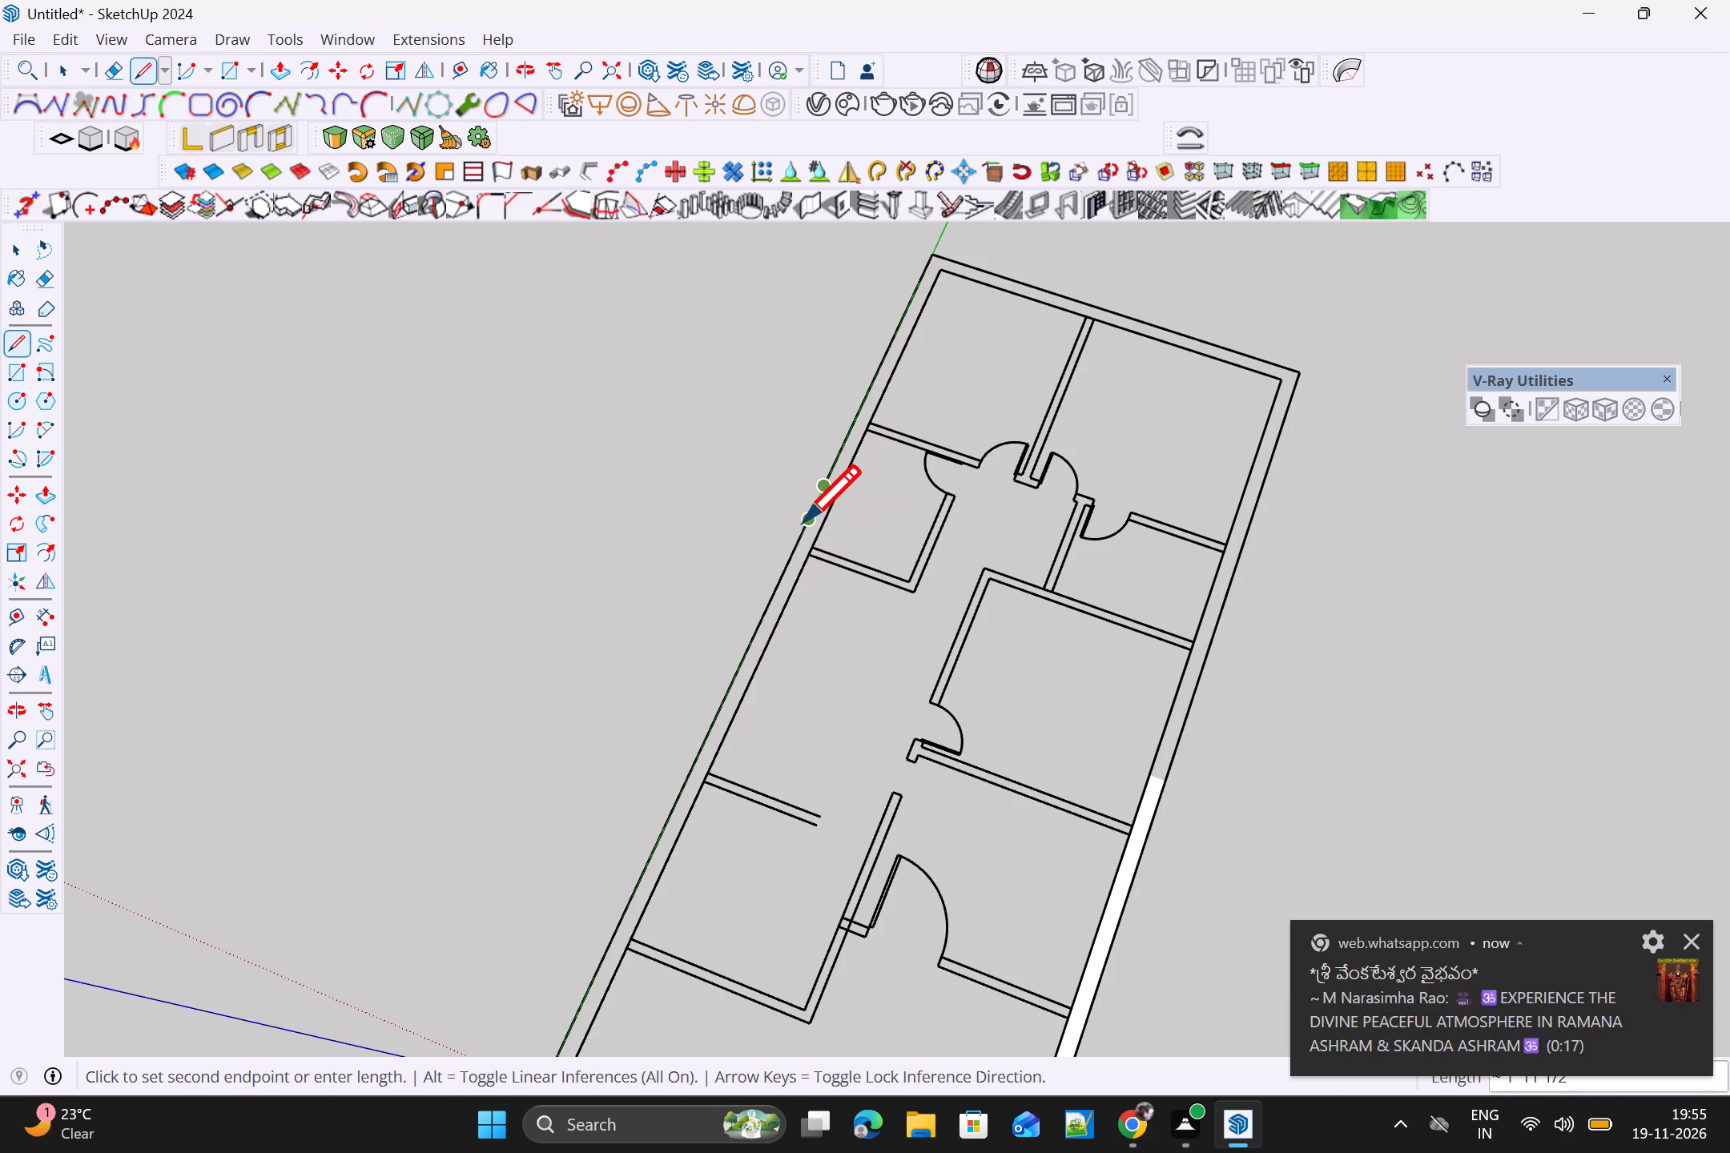
left_click(803, 522)
key("space")
Trace the partition beside the large front door with a line about 5' 10" long, and trace its door-side end with a 5" line.
scroll(803, 527, "down", 7)
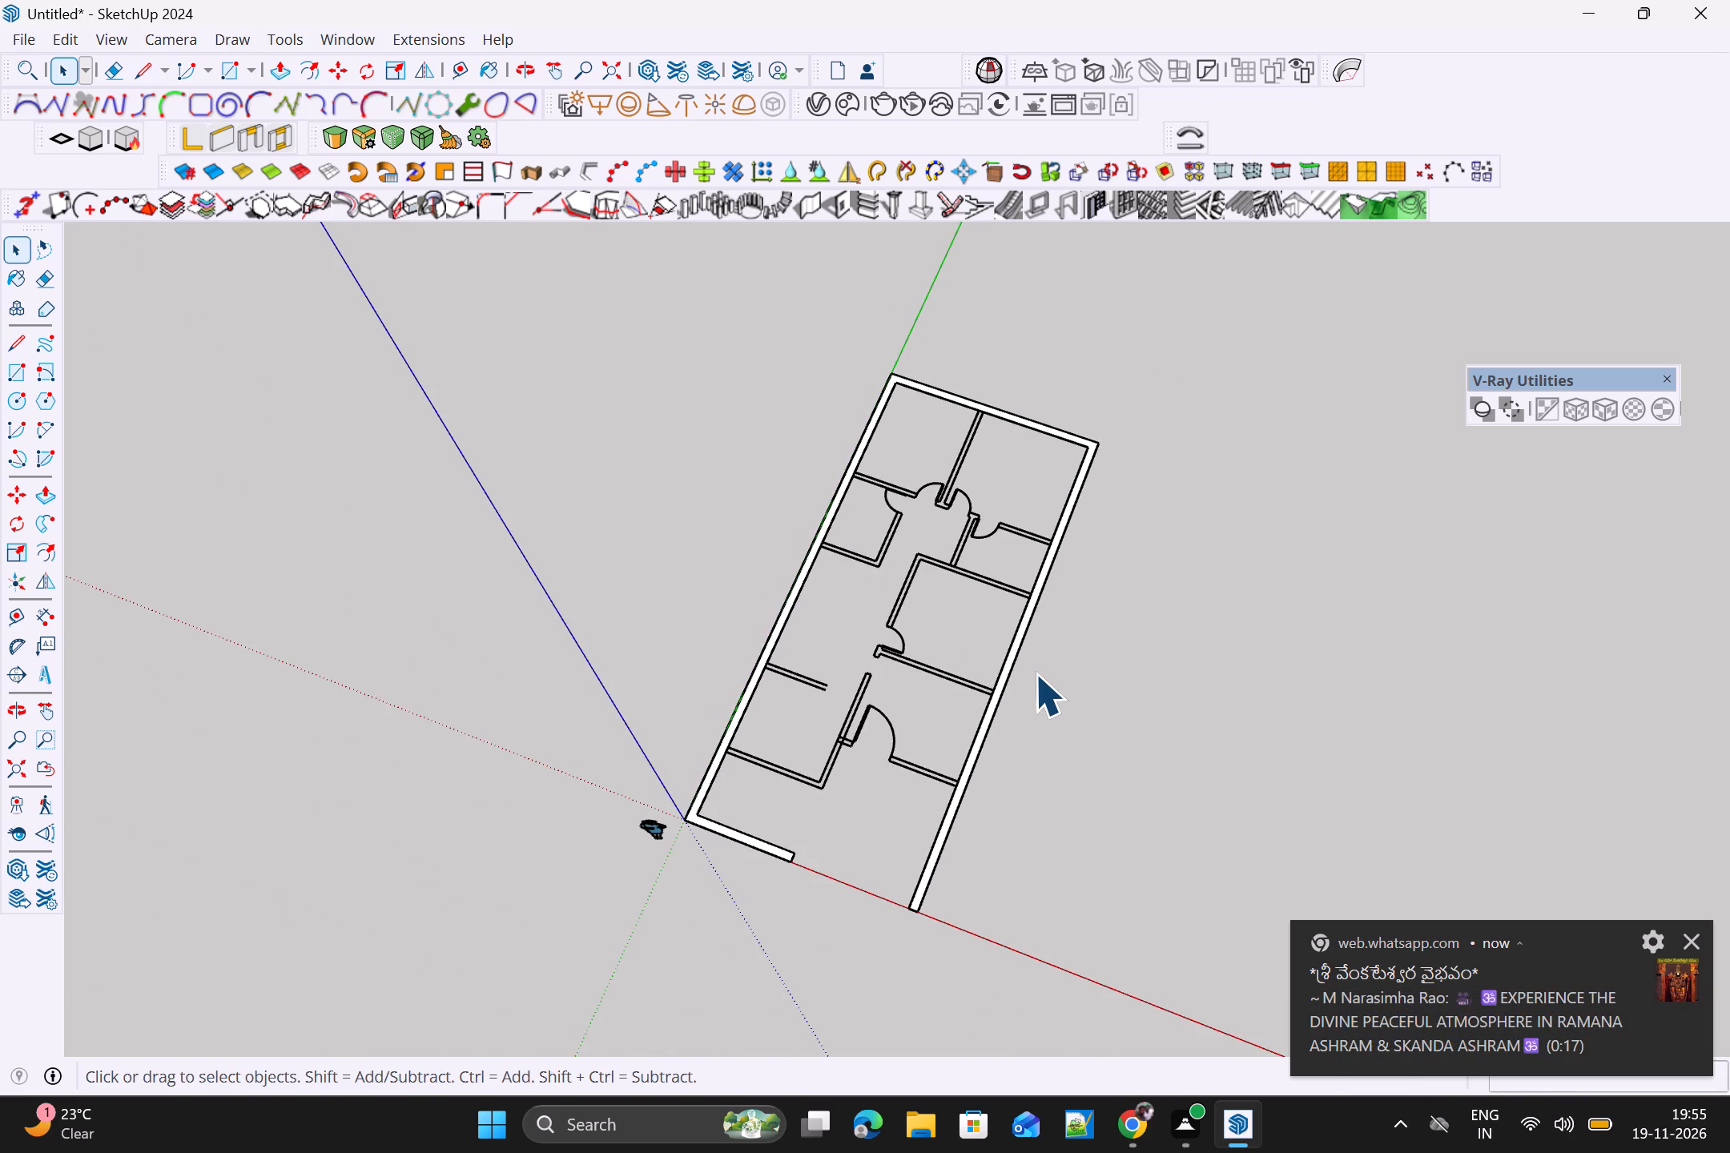
middle_click_drag(1027, 671, 1104, 660)
scroll(968, 788, "up", 8)
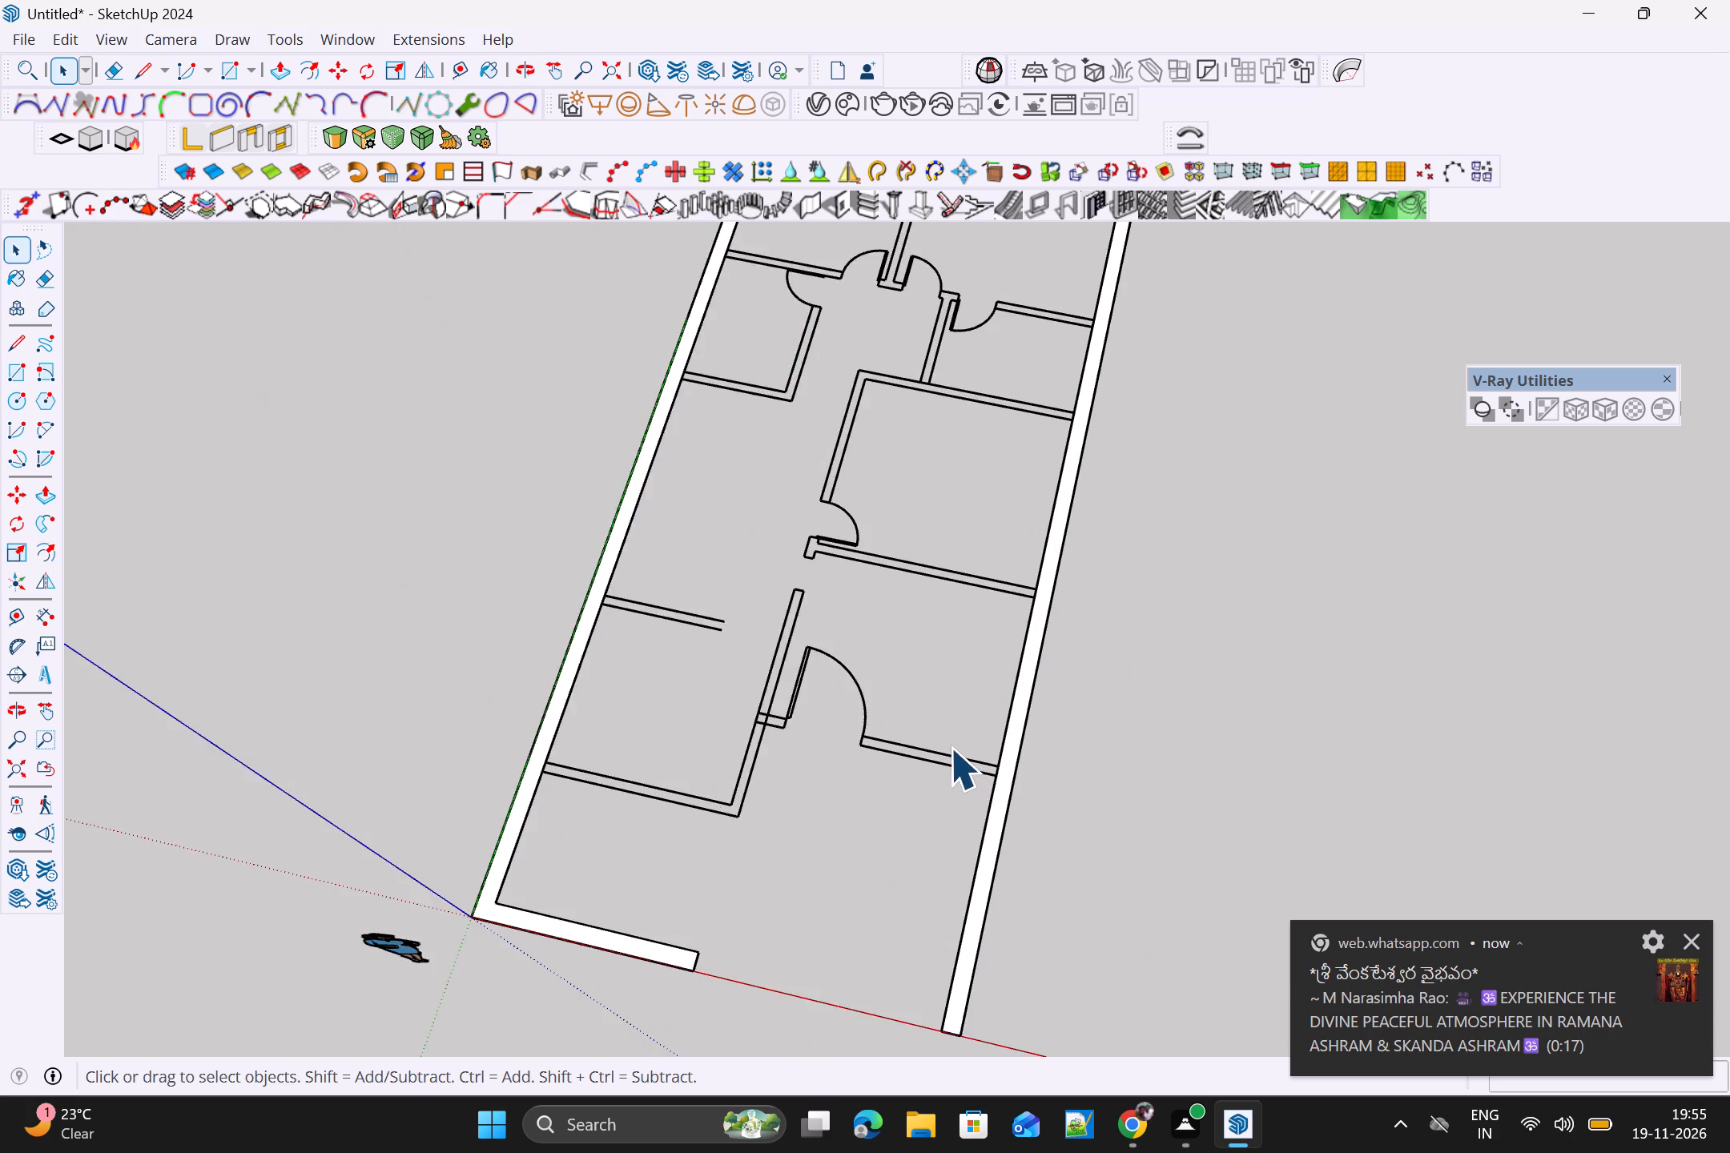
scroll(950, 747, "up", 2)
key("l")
scroll(997, 745, "up", 4)
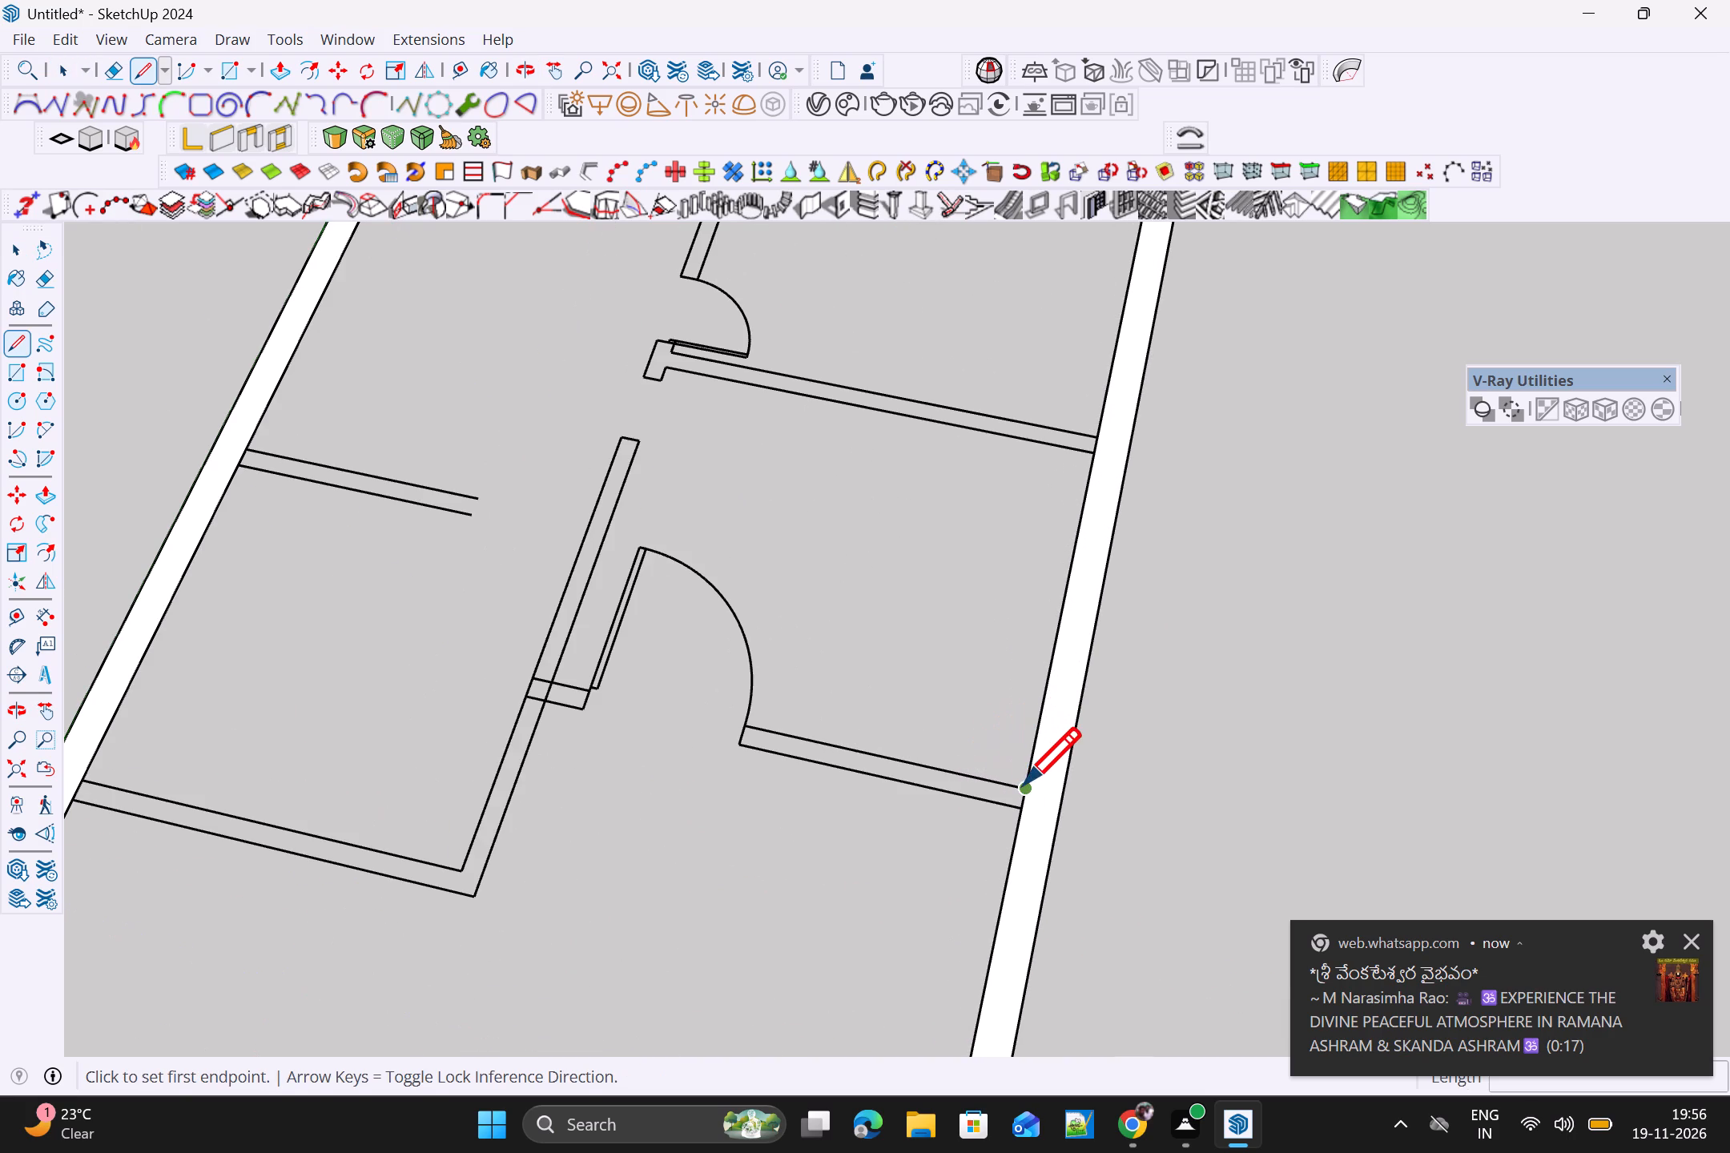
left_click(1024, 785)
left_click(745, 719)
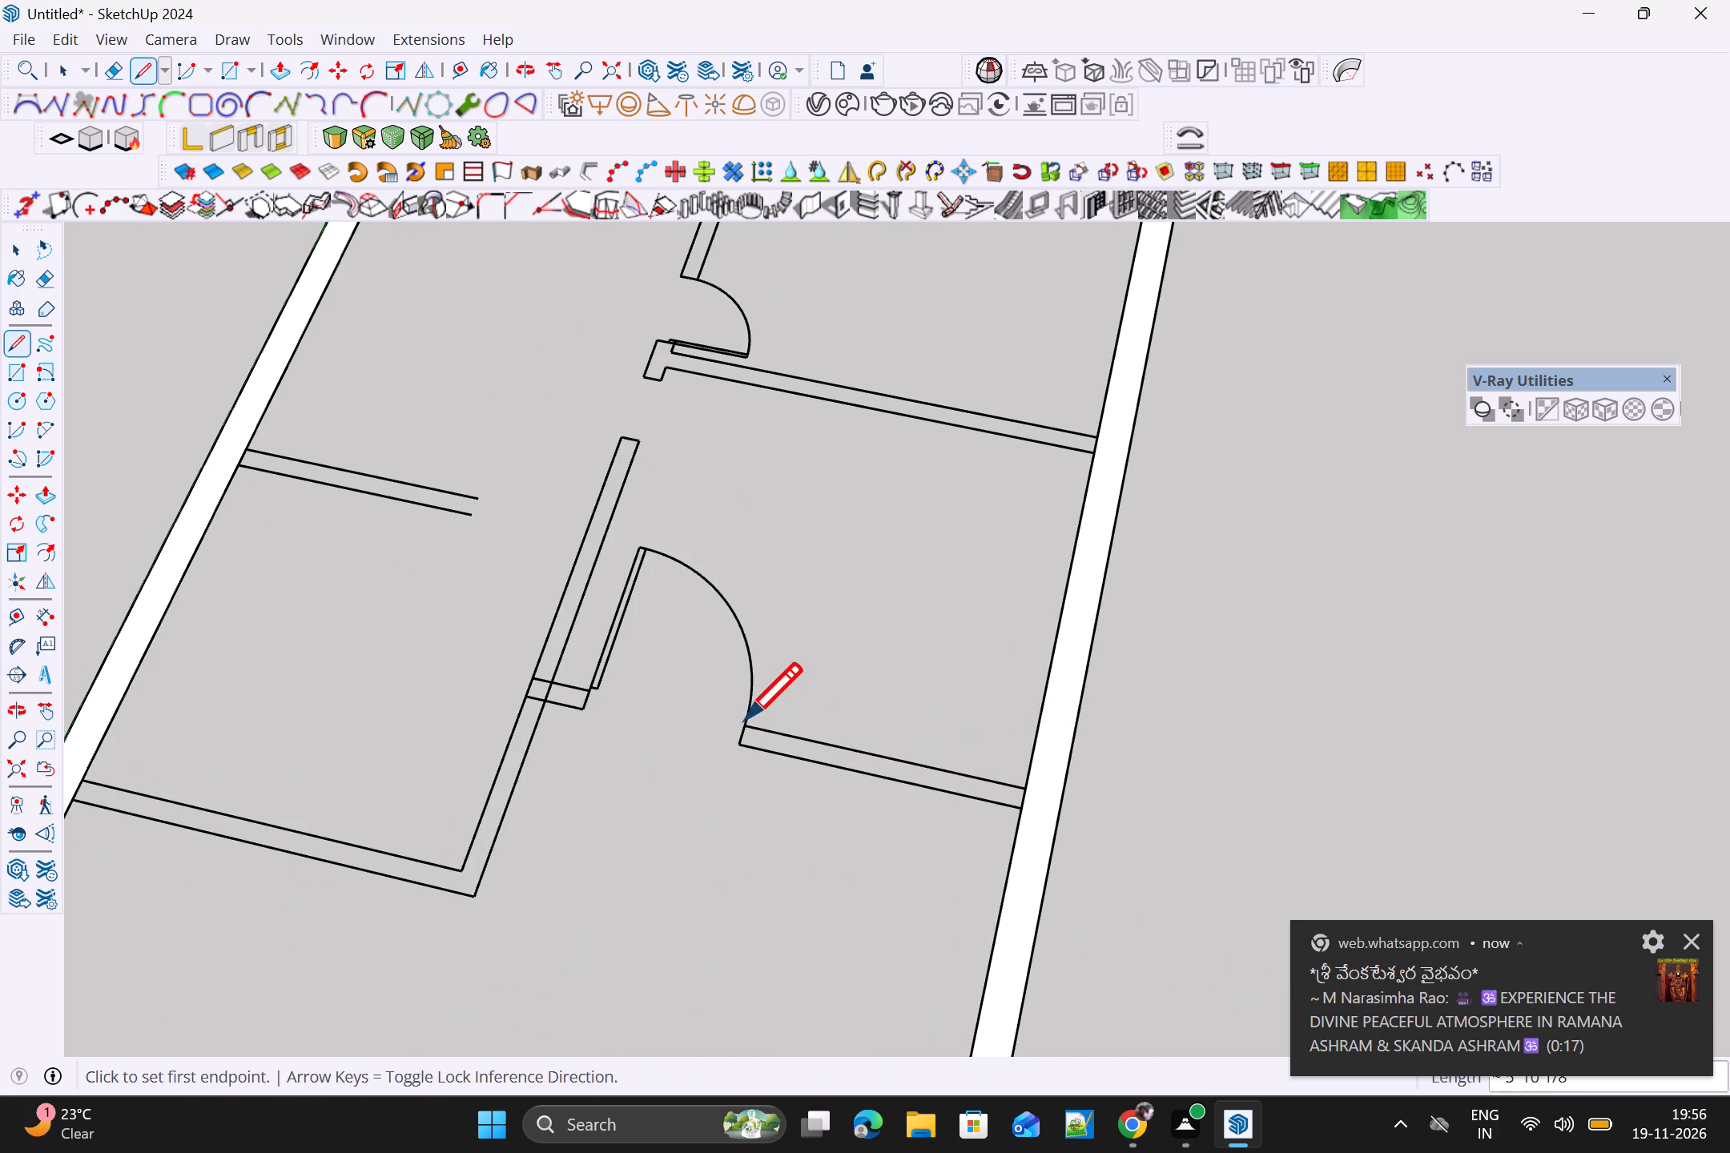
key("space")
key("l")
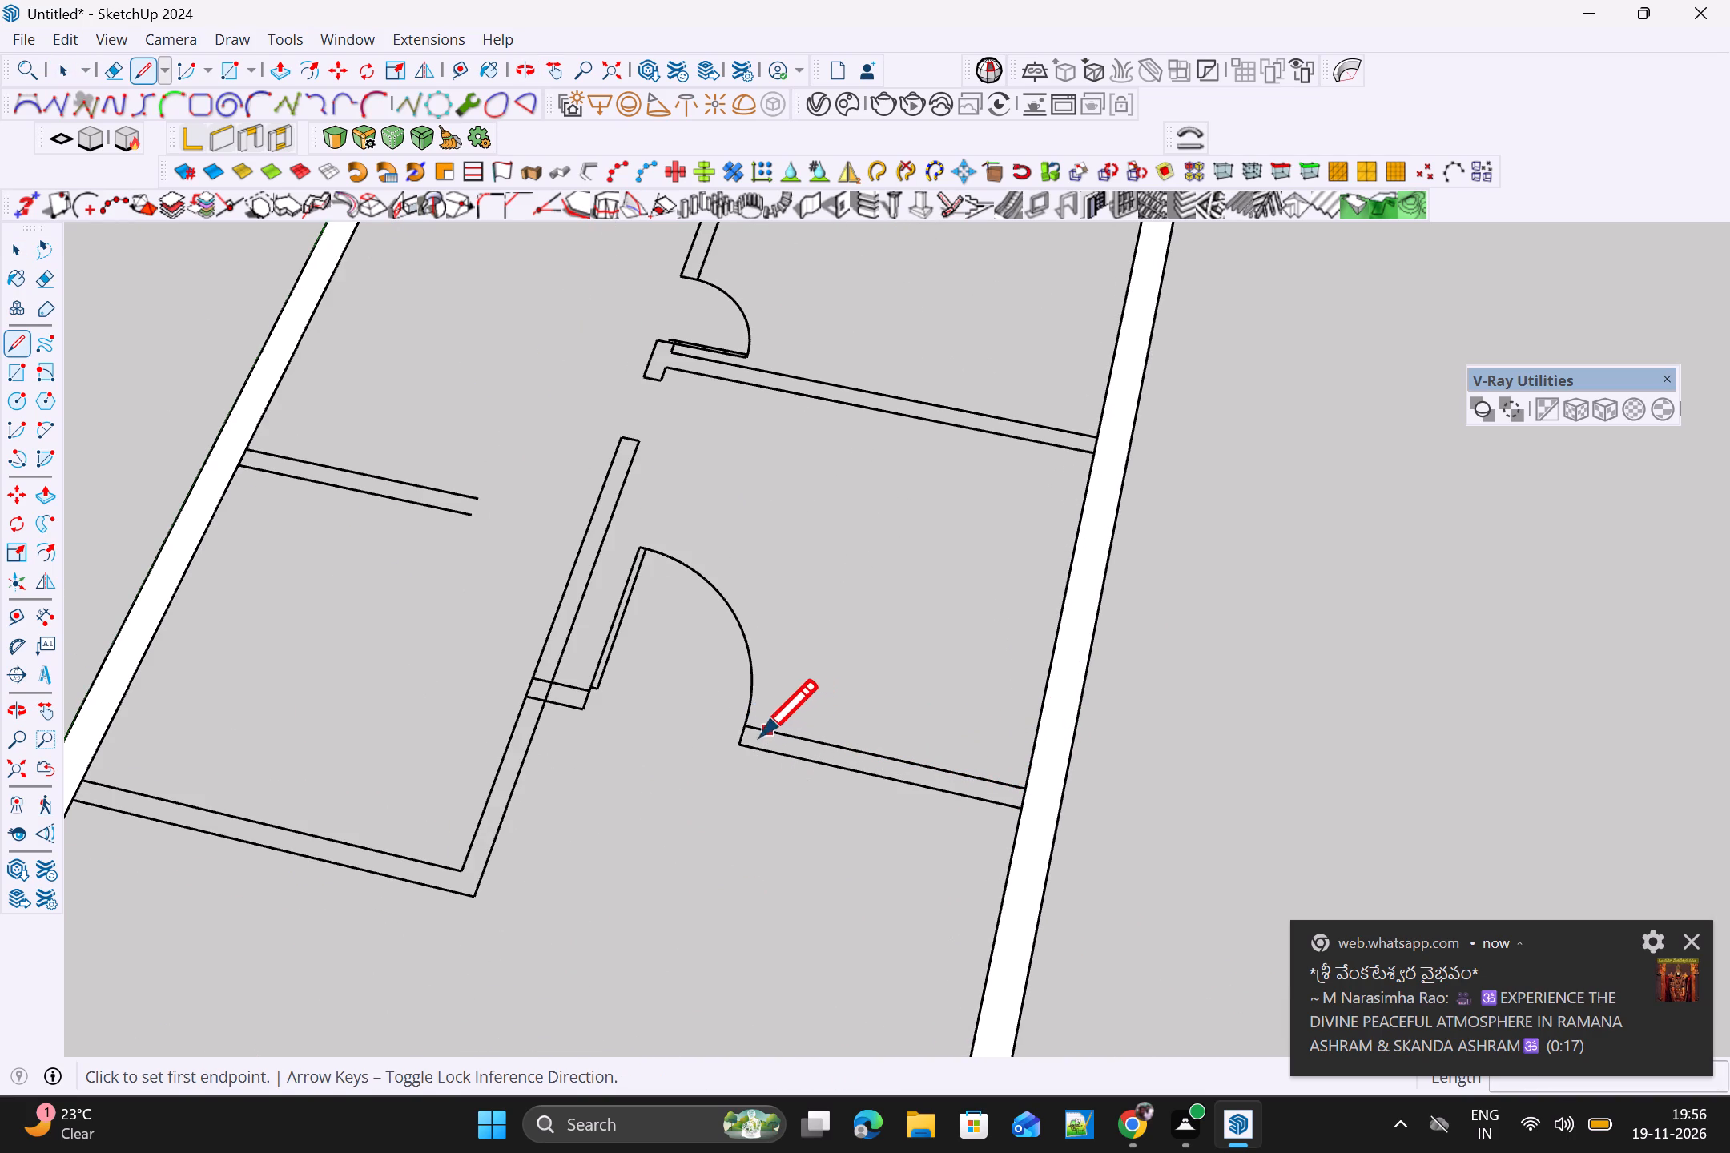
left_click(742, 727)
left_click(743, 745)
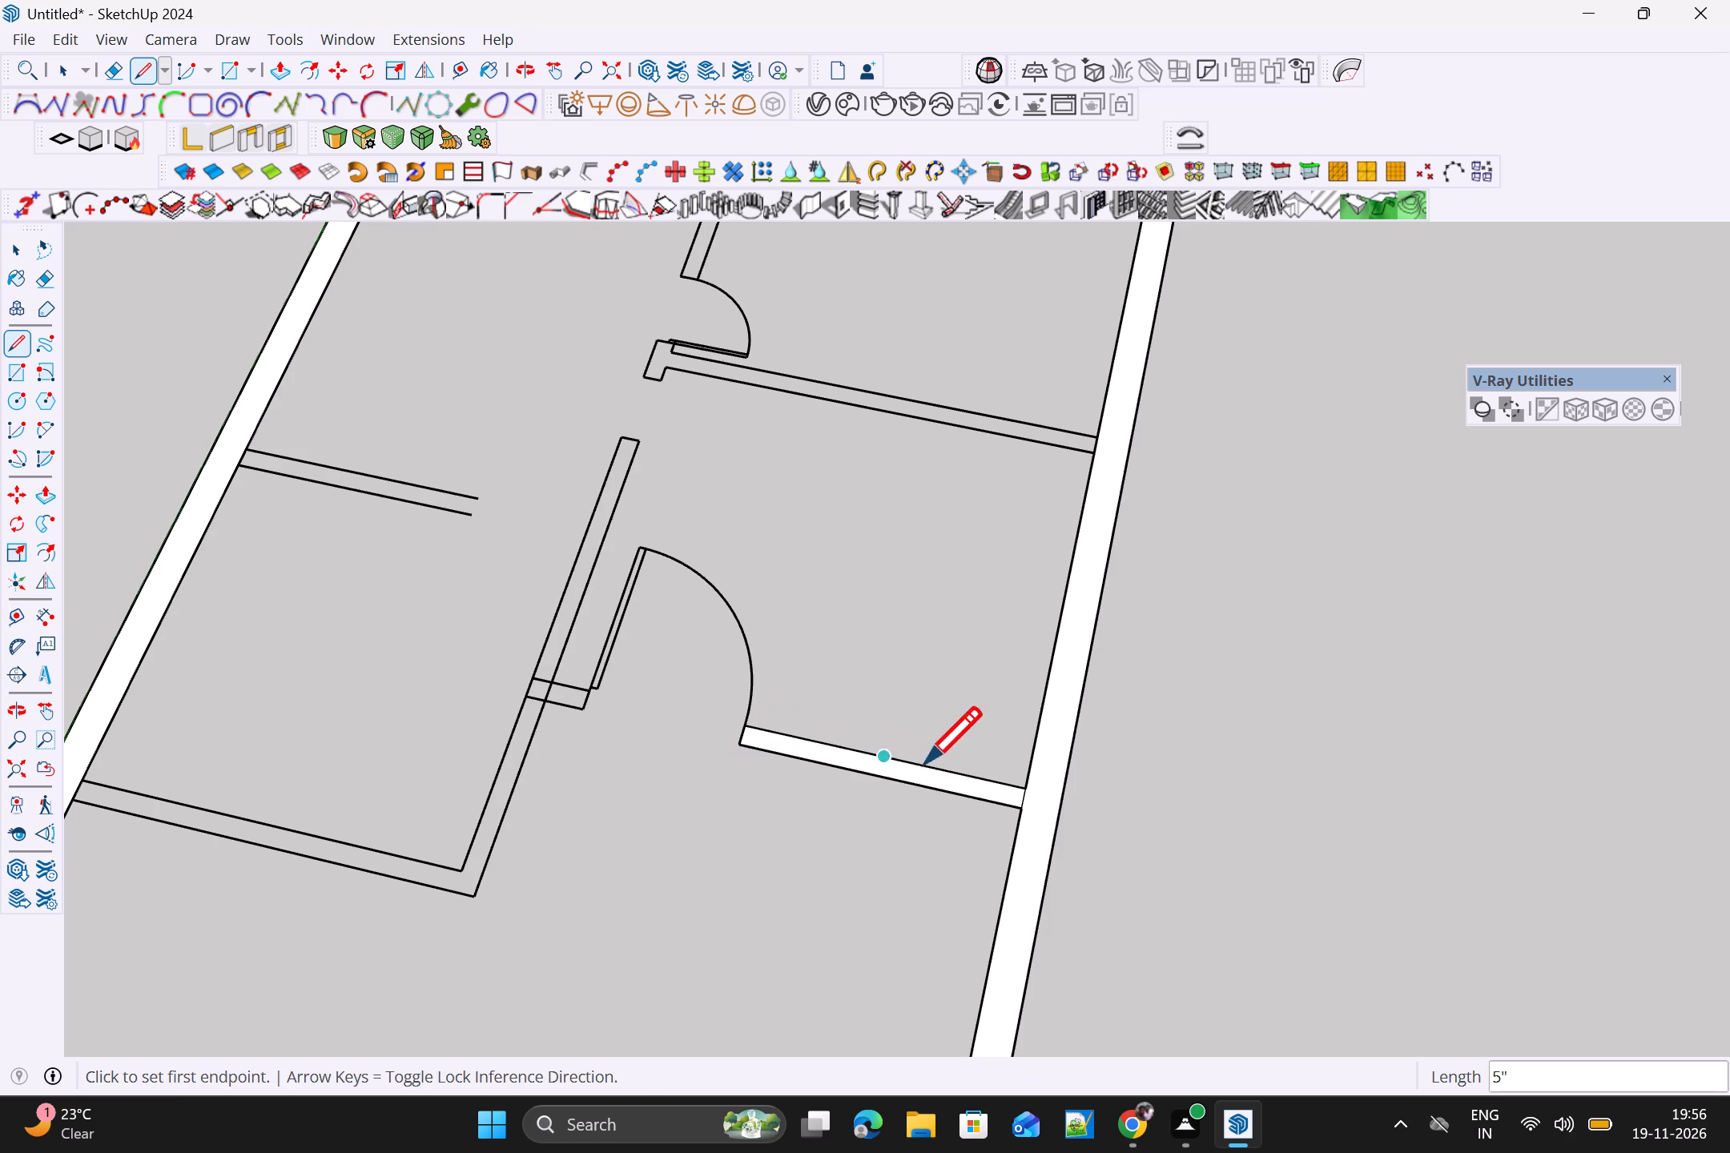
Trace the outer face of the L-shaped front room wall with a line about 8' 6" long from the side wall to the corner.
key("space")
scroll(691, 699, "down", 3)
key("l")
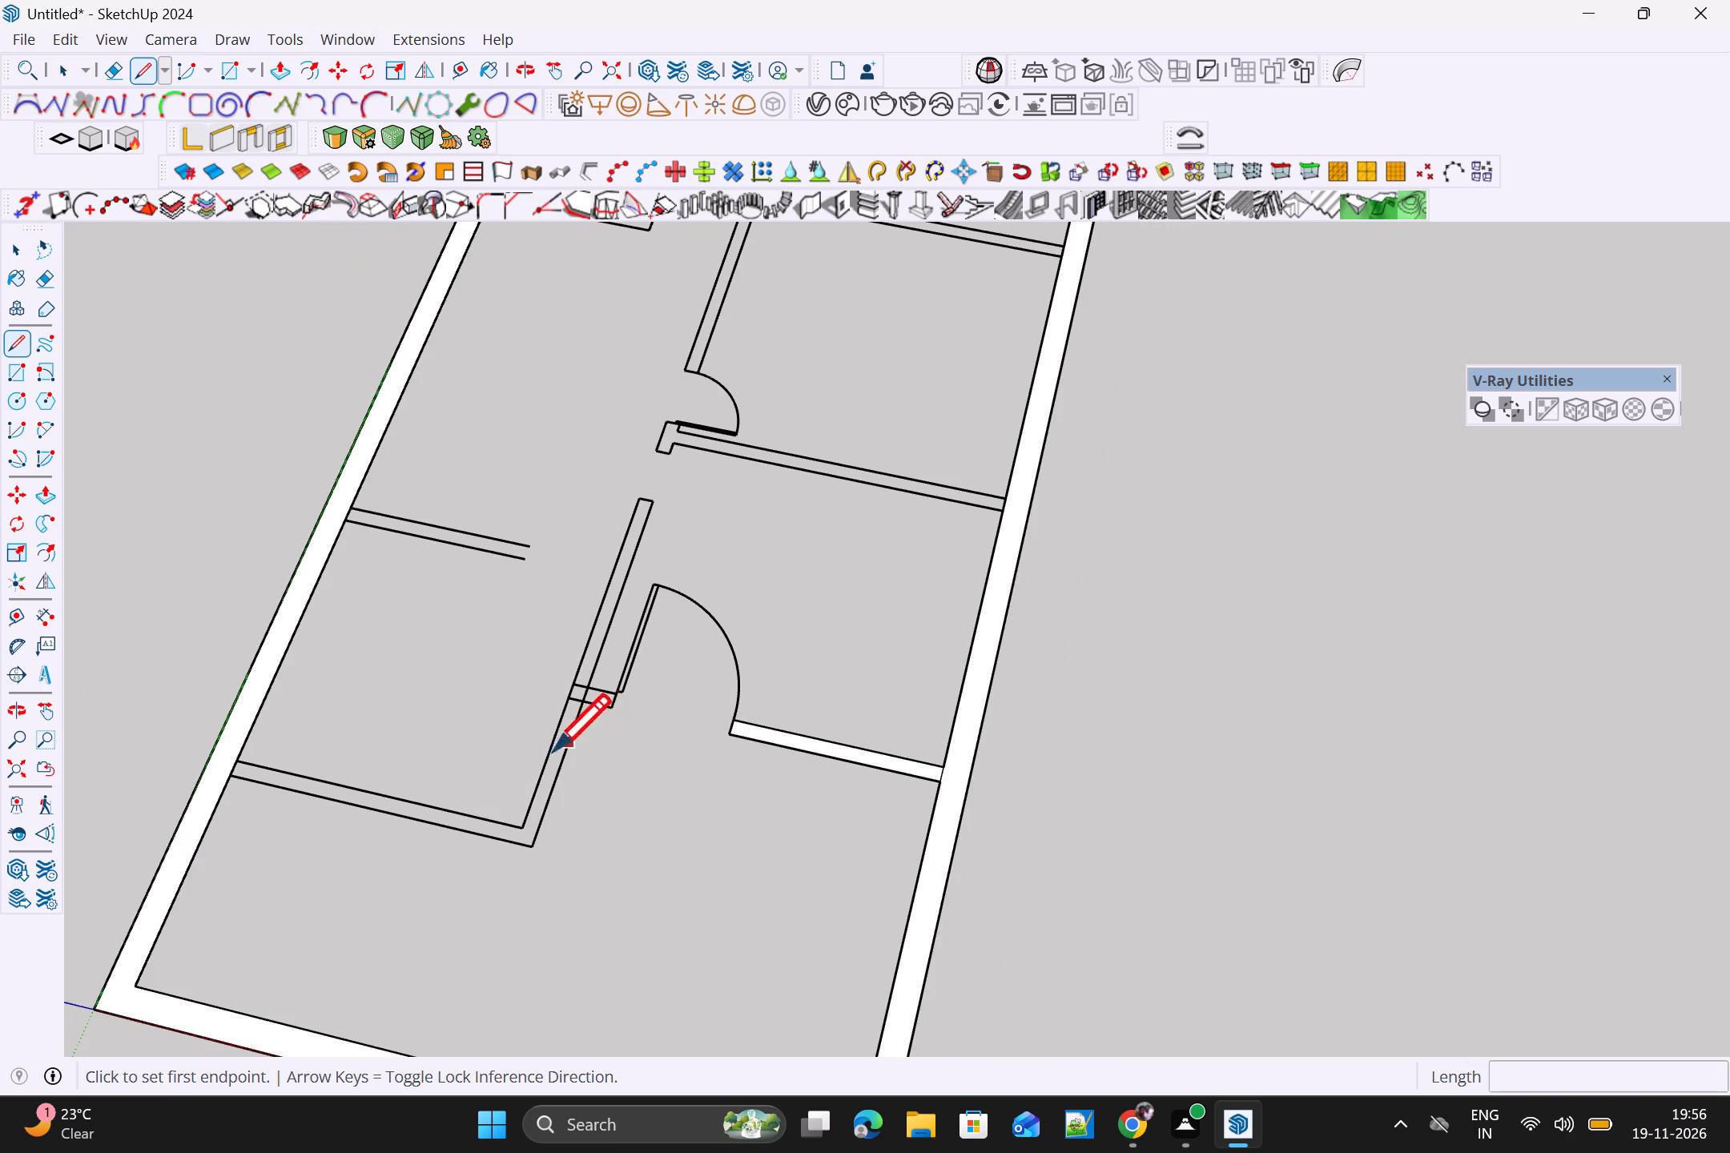
left_click_drag(227, 777, 234, 780)
left_click(533, 846)
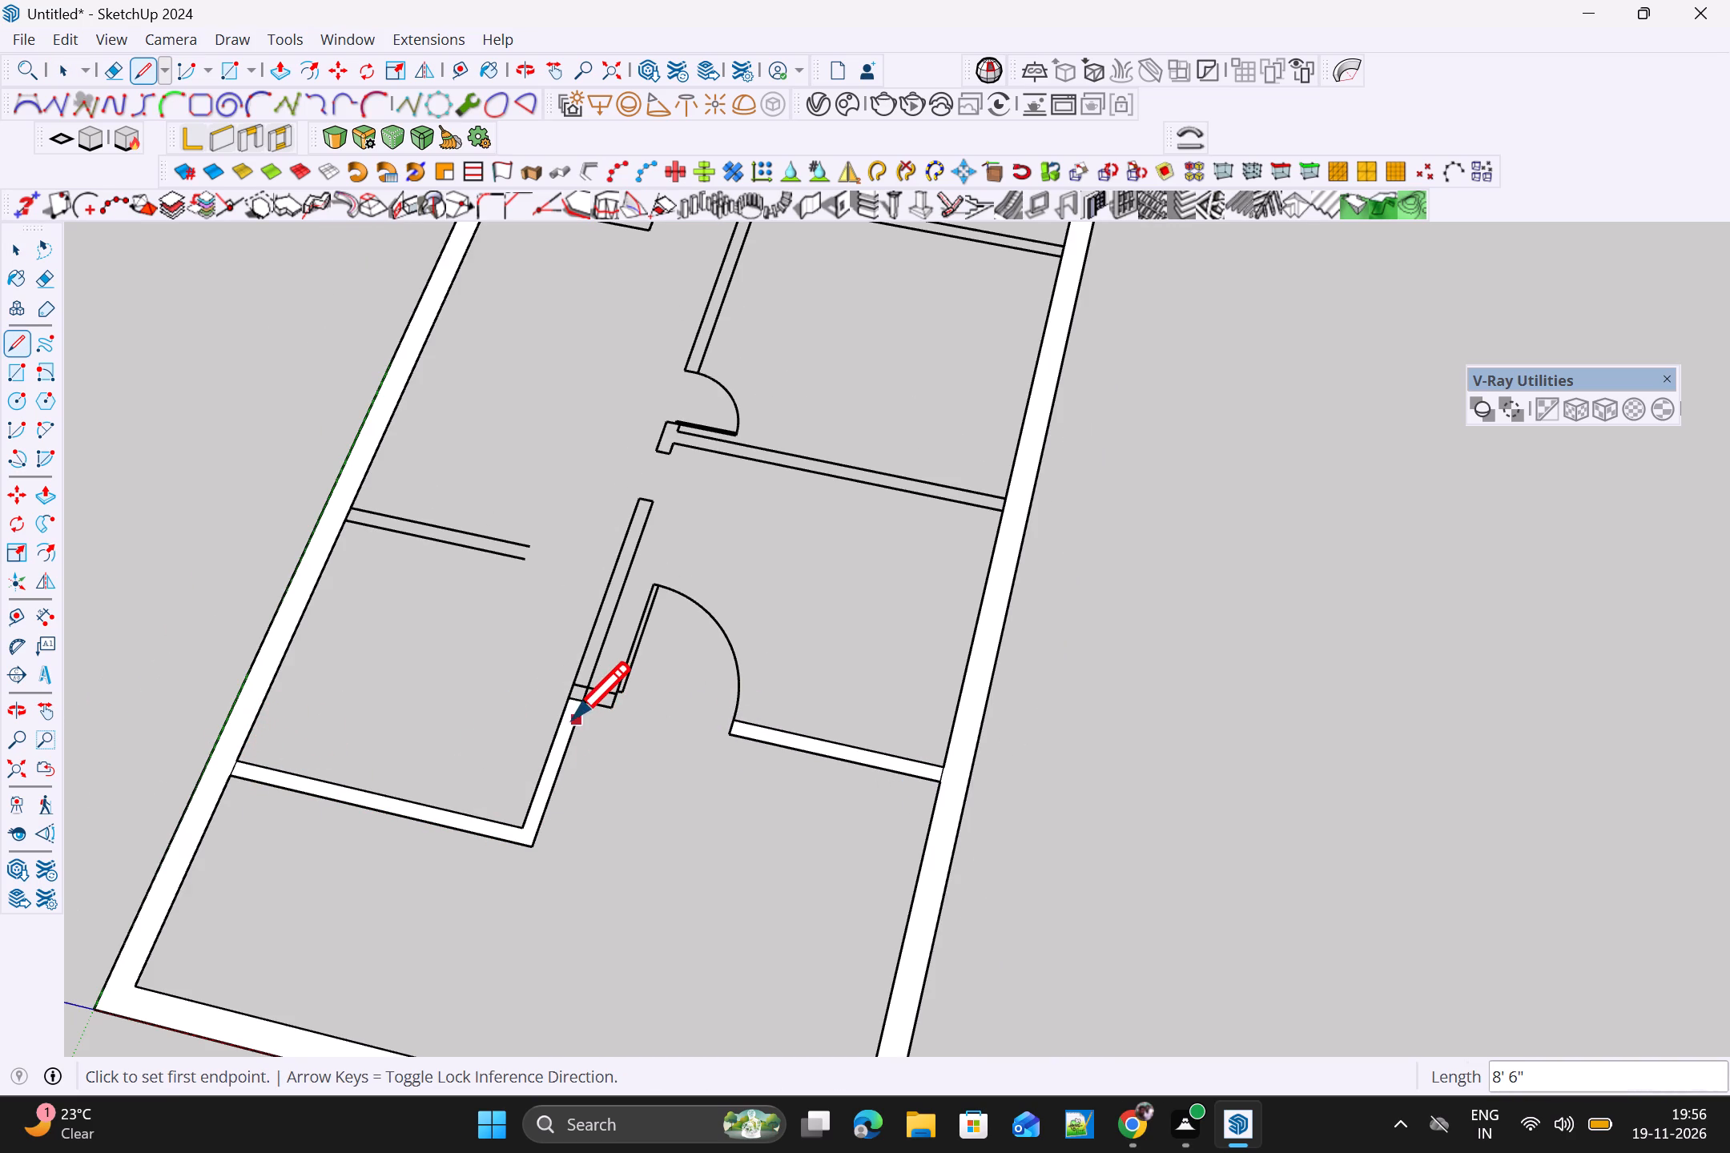
key("space")
Trace the short stub beside the large door with a line about 1' 3" long and a 5" line across its end.
key("l")
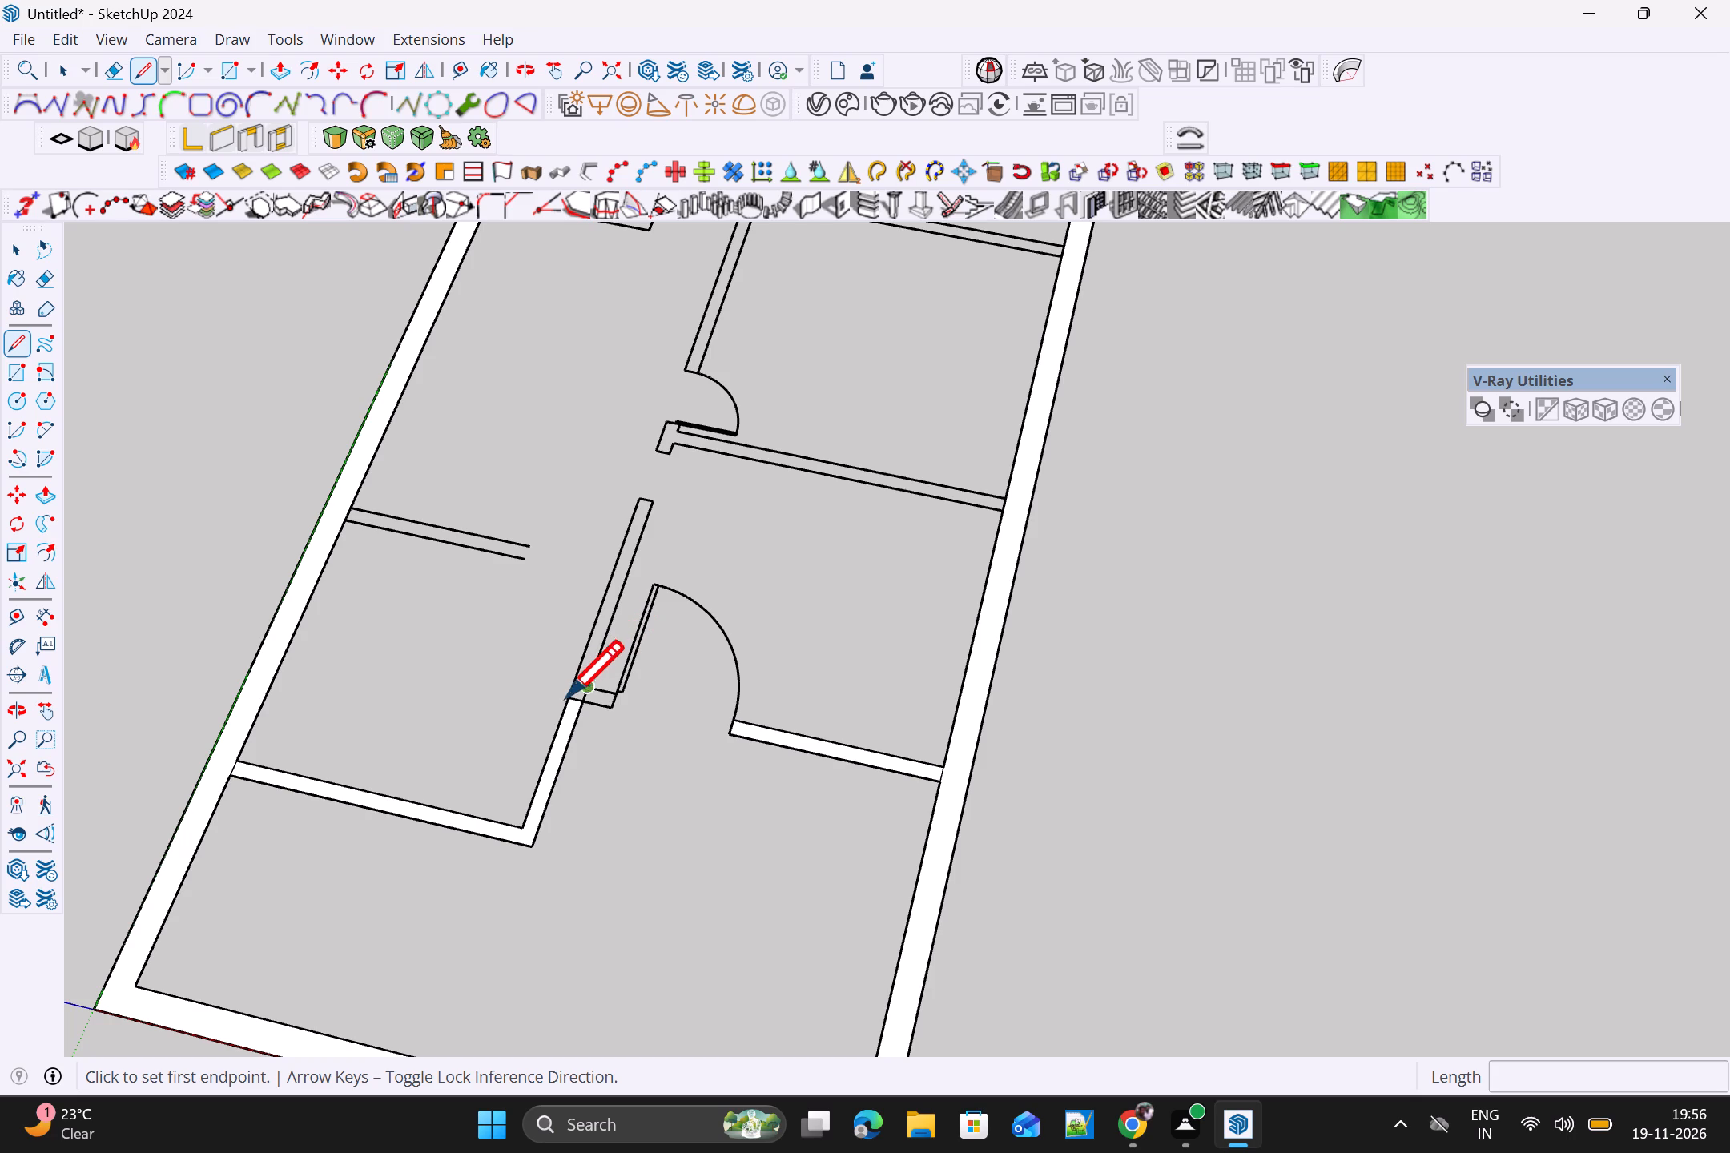
left_click(568, 701)
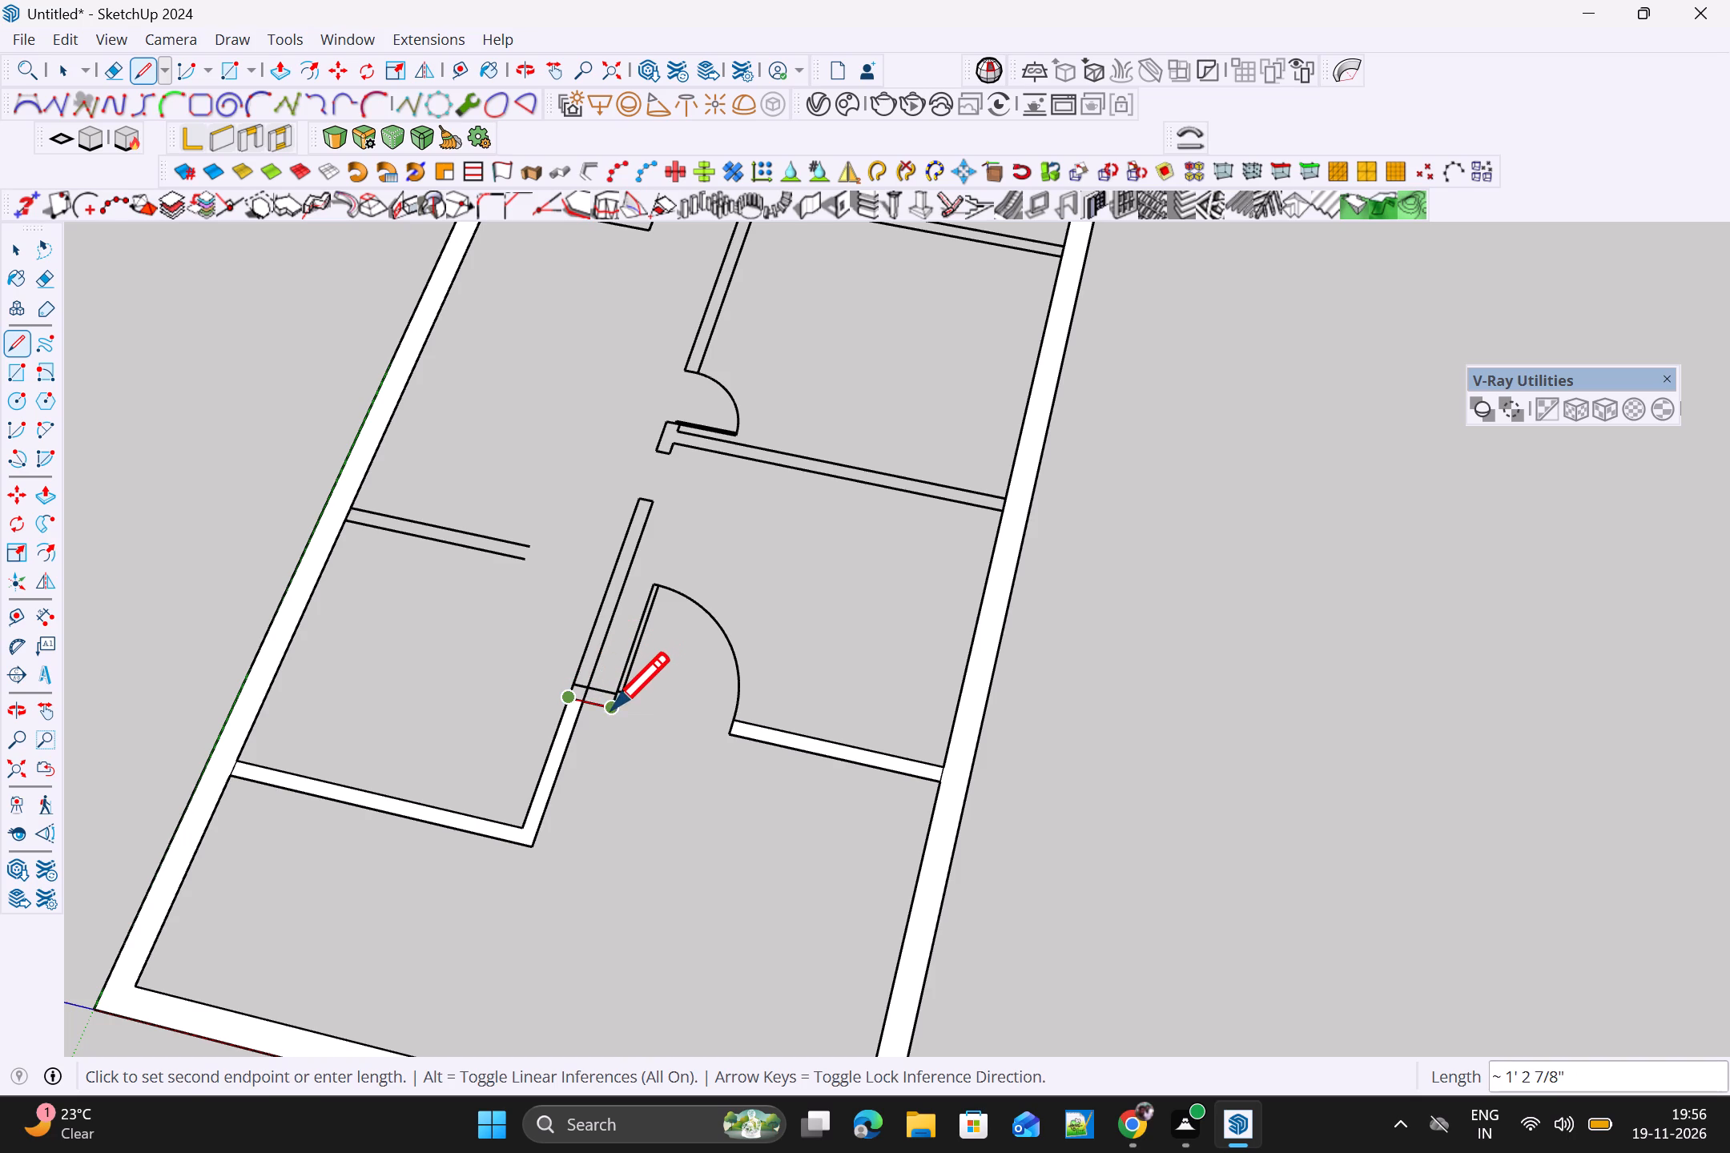
left_click(612, 709)
scroll(618, 697, "up", 4)
left_click(620, 691)
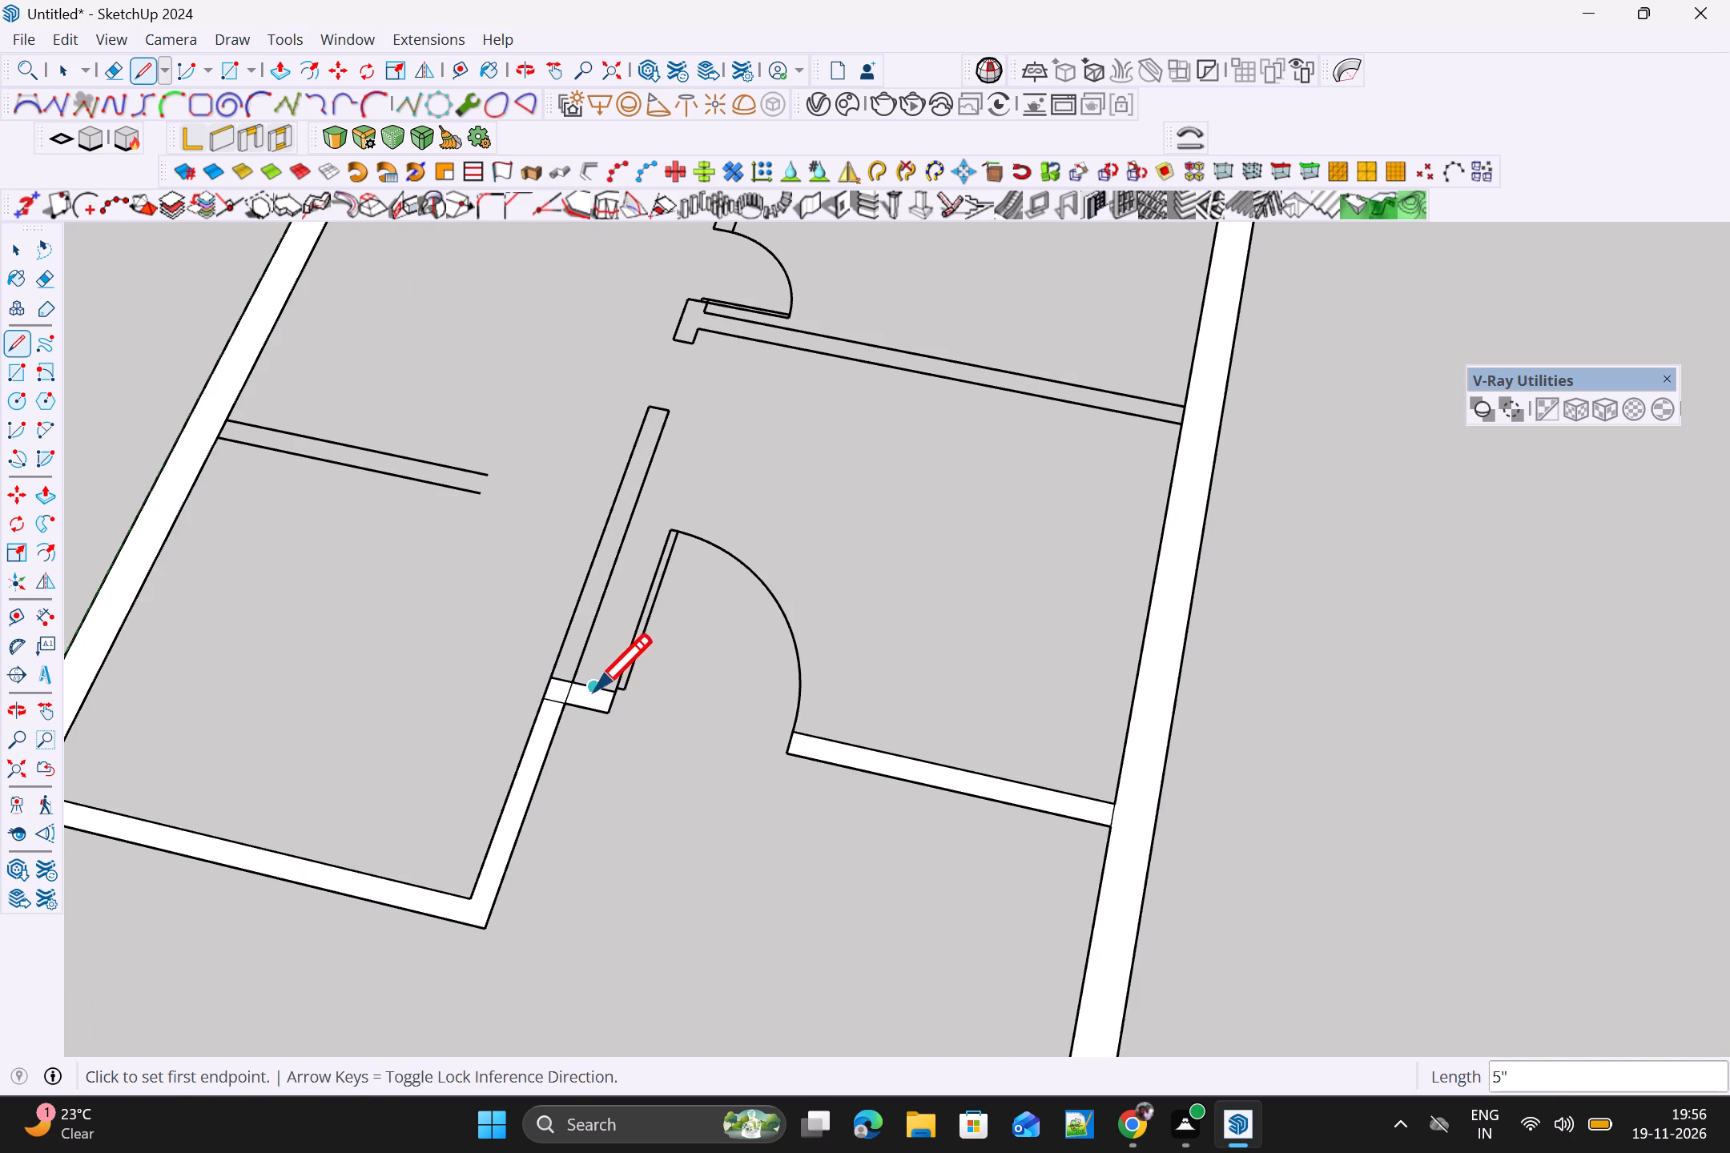
Trace the door-side face of the partition from the stub up to its free end.
left_click(577, 681)
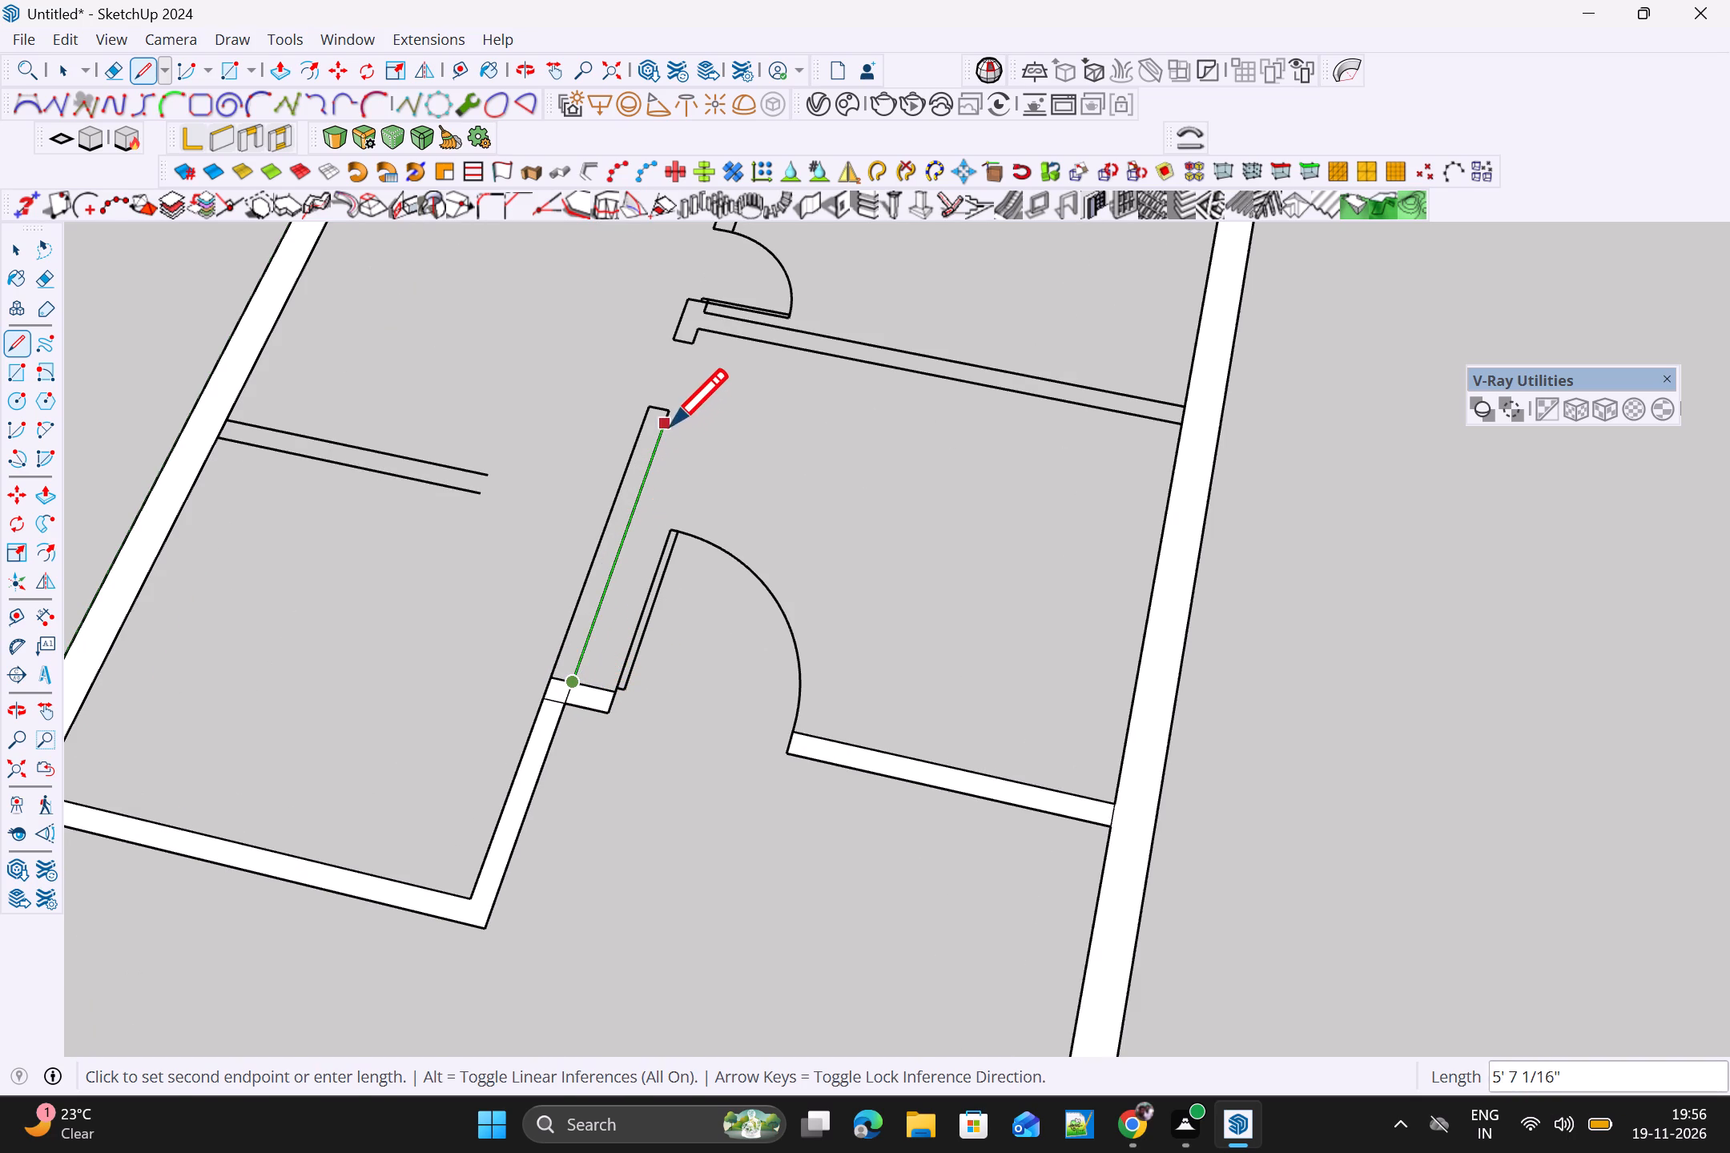
left_click(674, 418)
key("space")
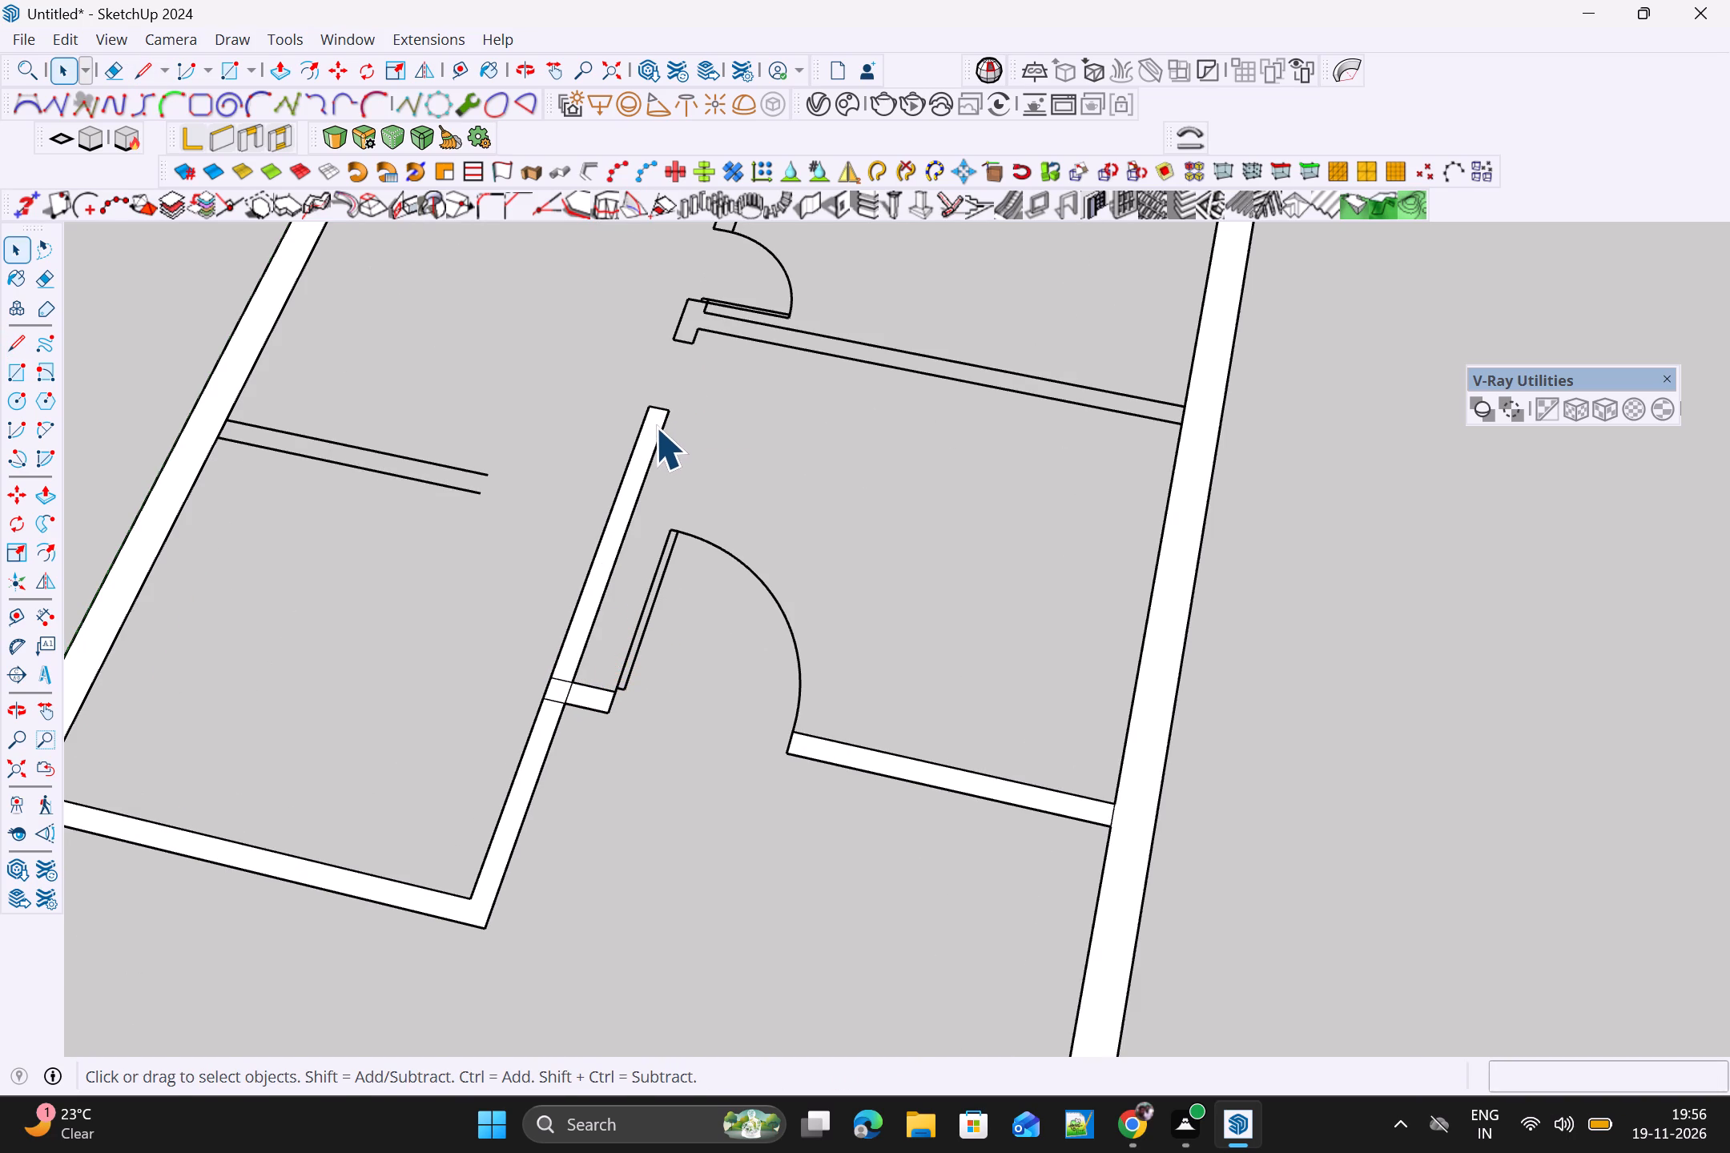
Close the open end of the short partition off the green-axis wall with a line across its thickness.
key("l")
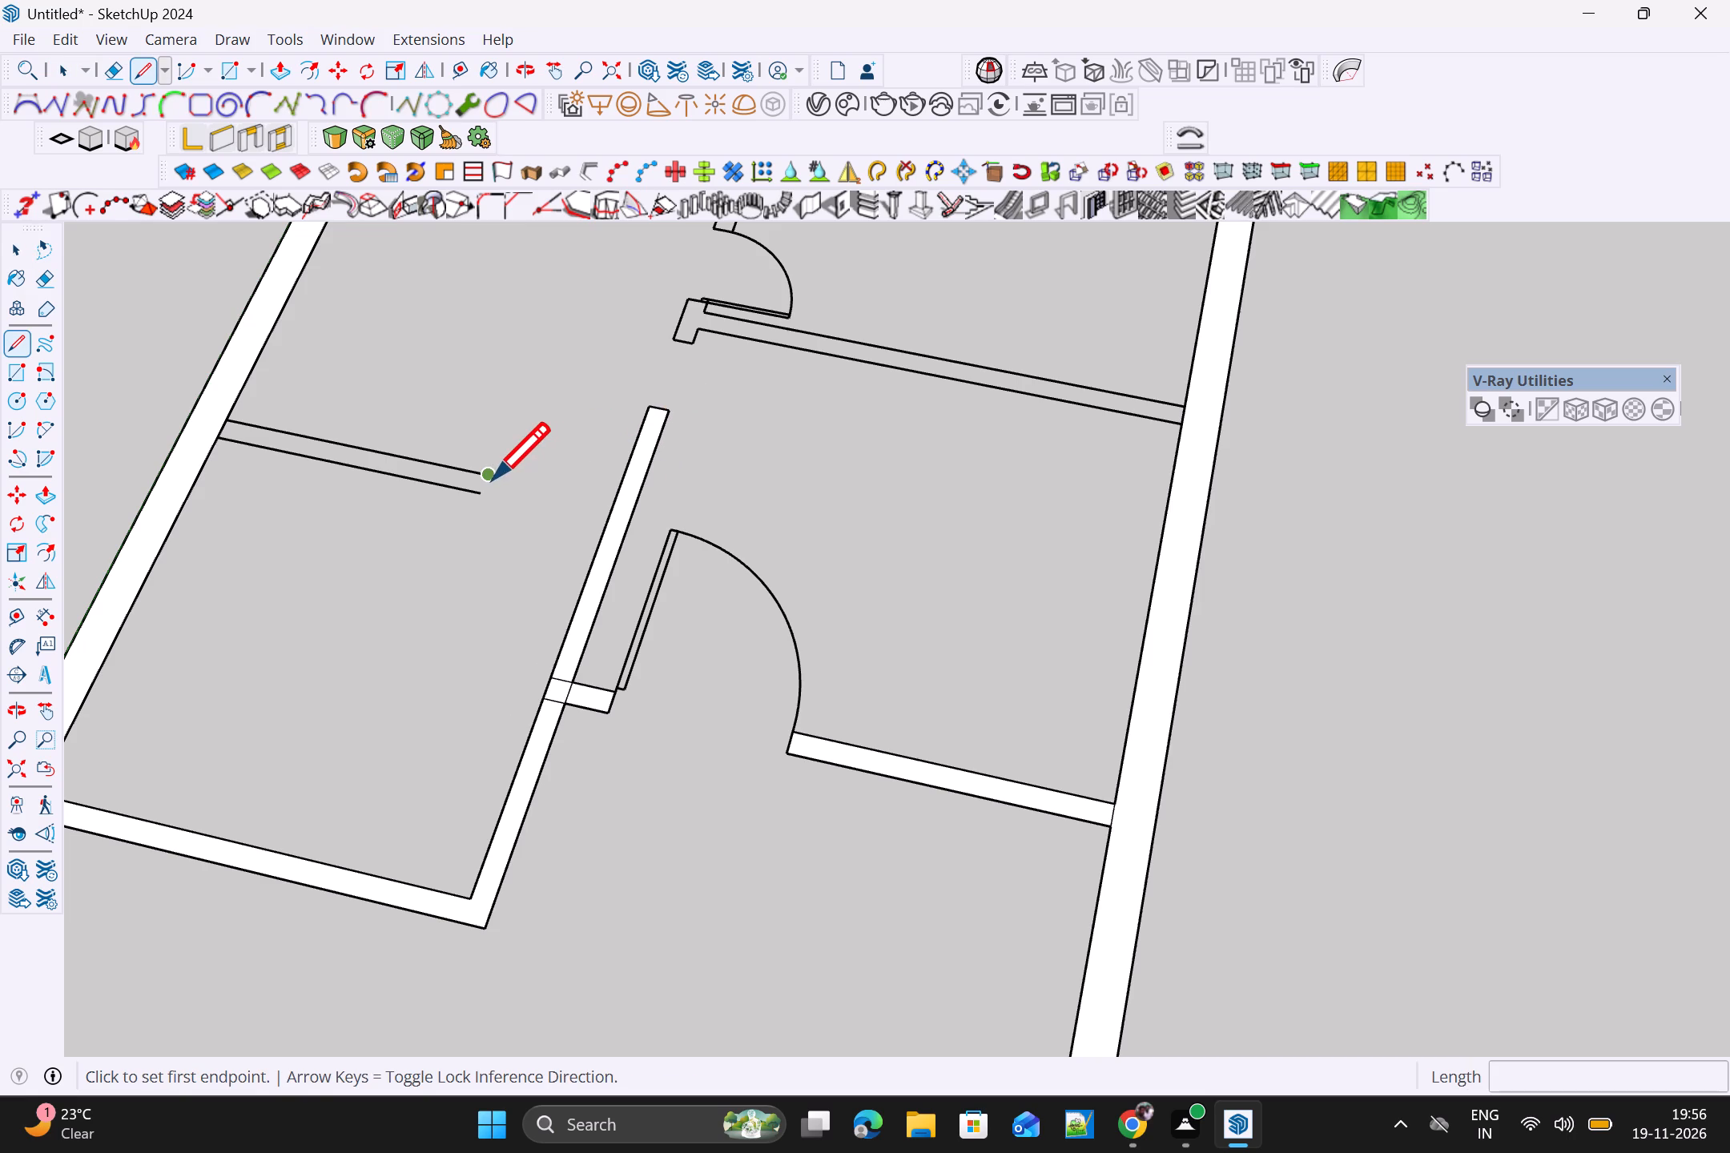
left_click(490, 474)
left_click(485, 491)
scroll(533, 493, "down", 5)
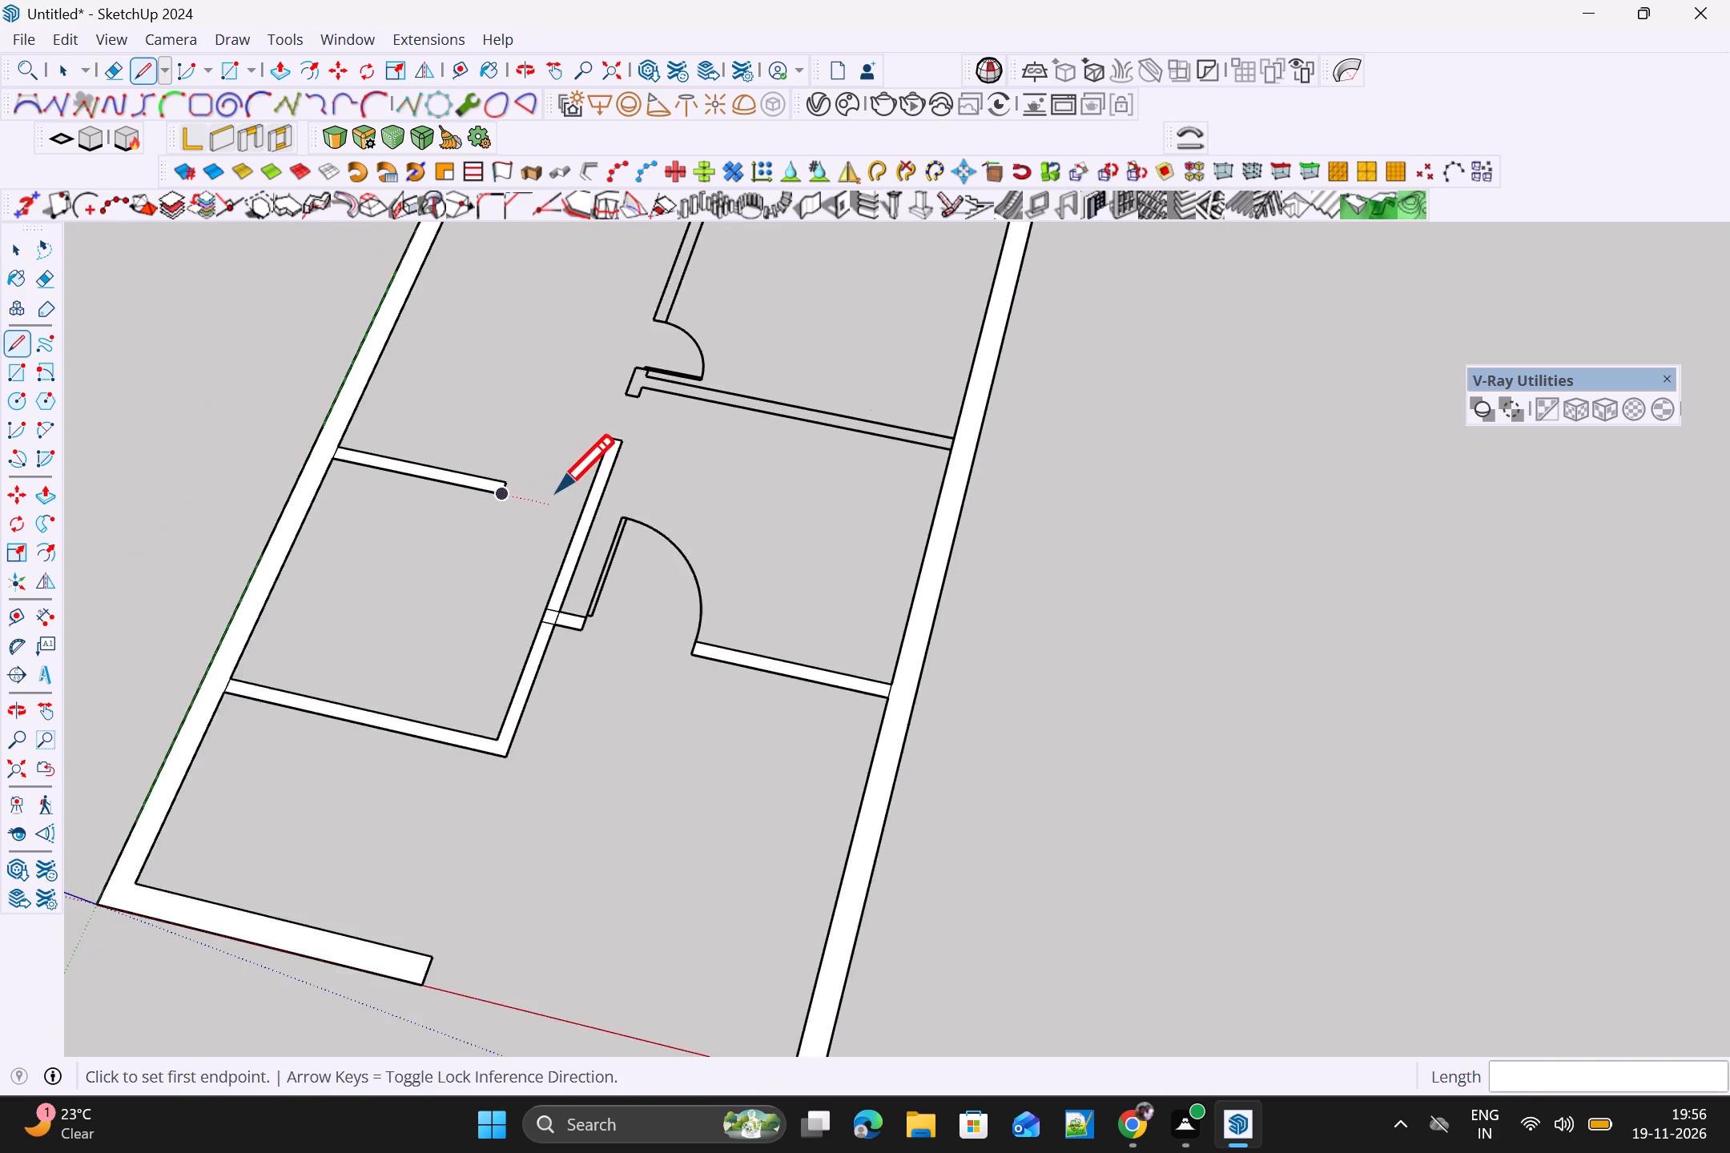
scroll(557, 492, "down", 3)
key("space")
Trace the hooked partition end beside the middle room's door with a line about 1' long and a jamb line about 4" long.
scroll(566, 492, "down", 3)
middle_click_drag(575, 489, 515, 714, "shift")
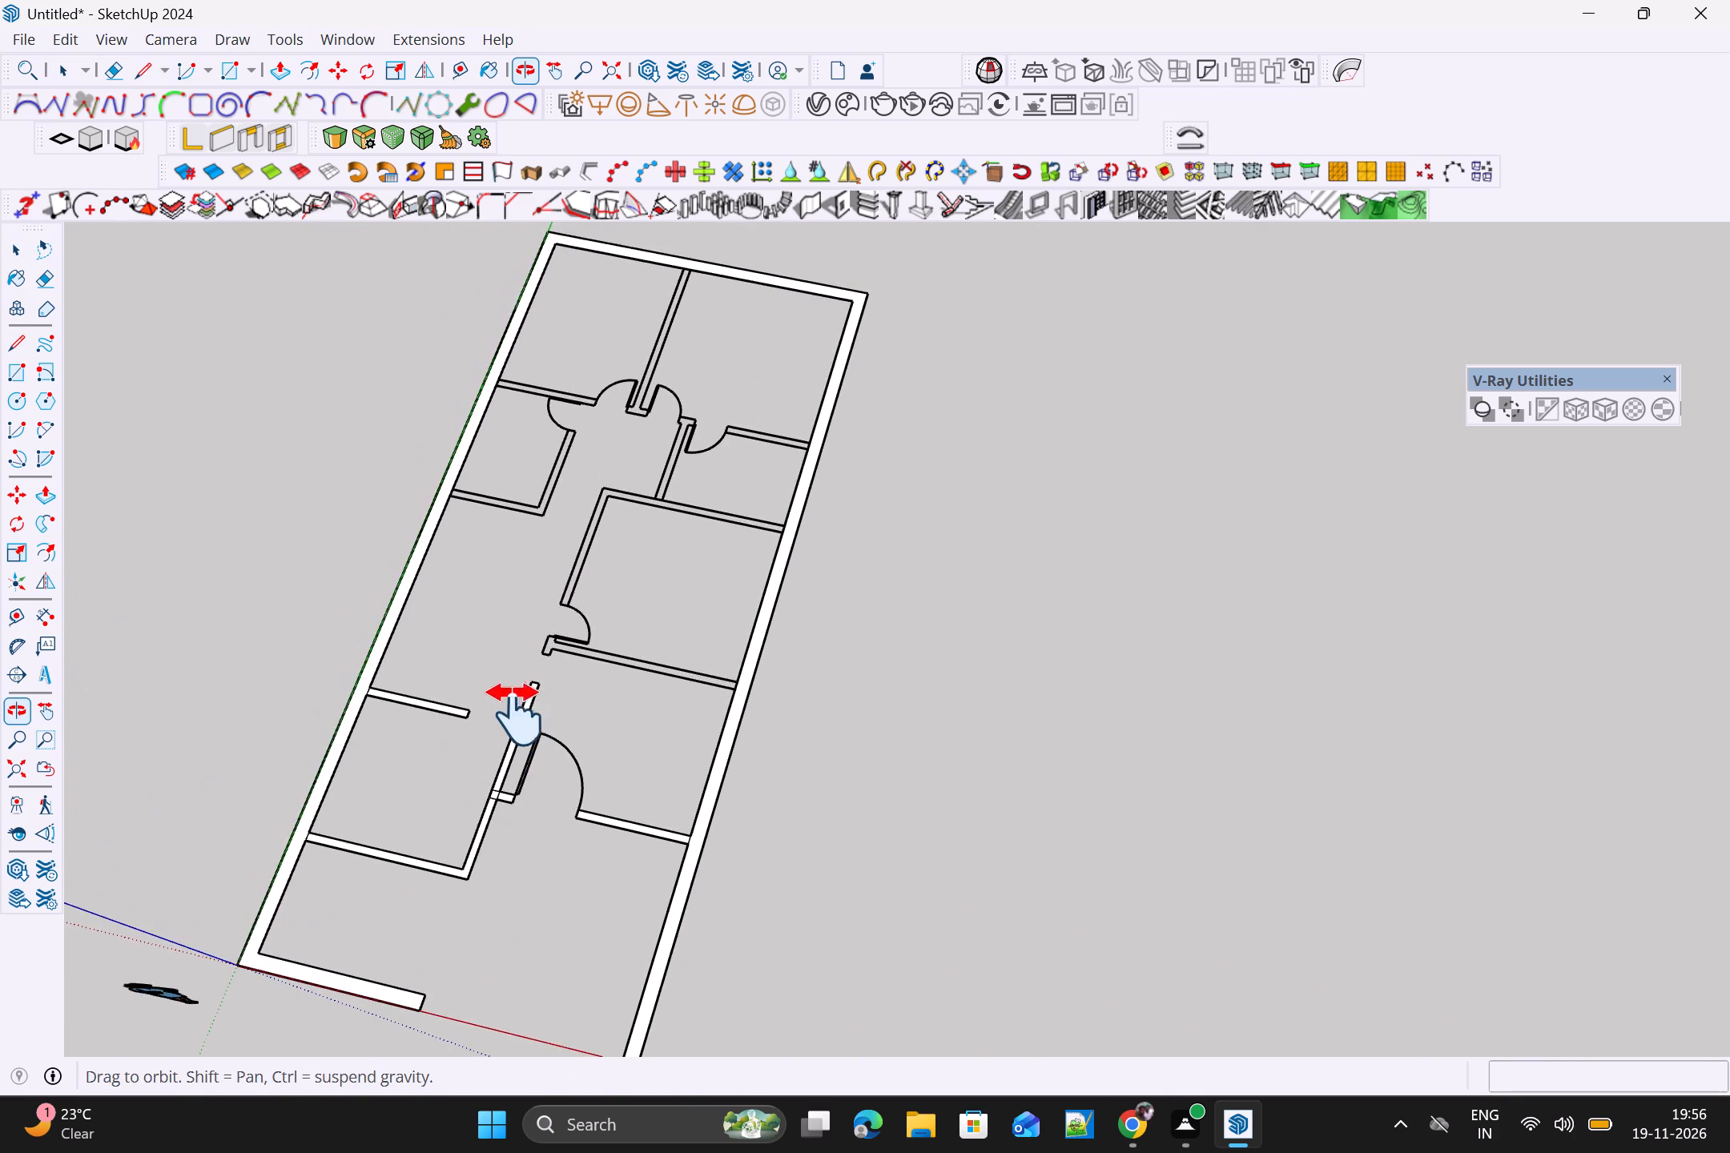
middle_click_drag(515, 714, 513, 716, "shift")
scroll(630, 625, "up", 7)
key("l")
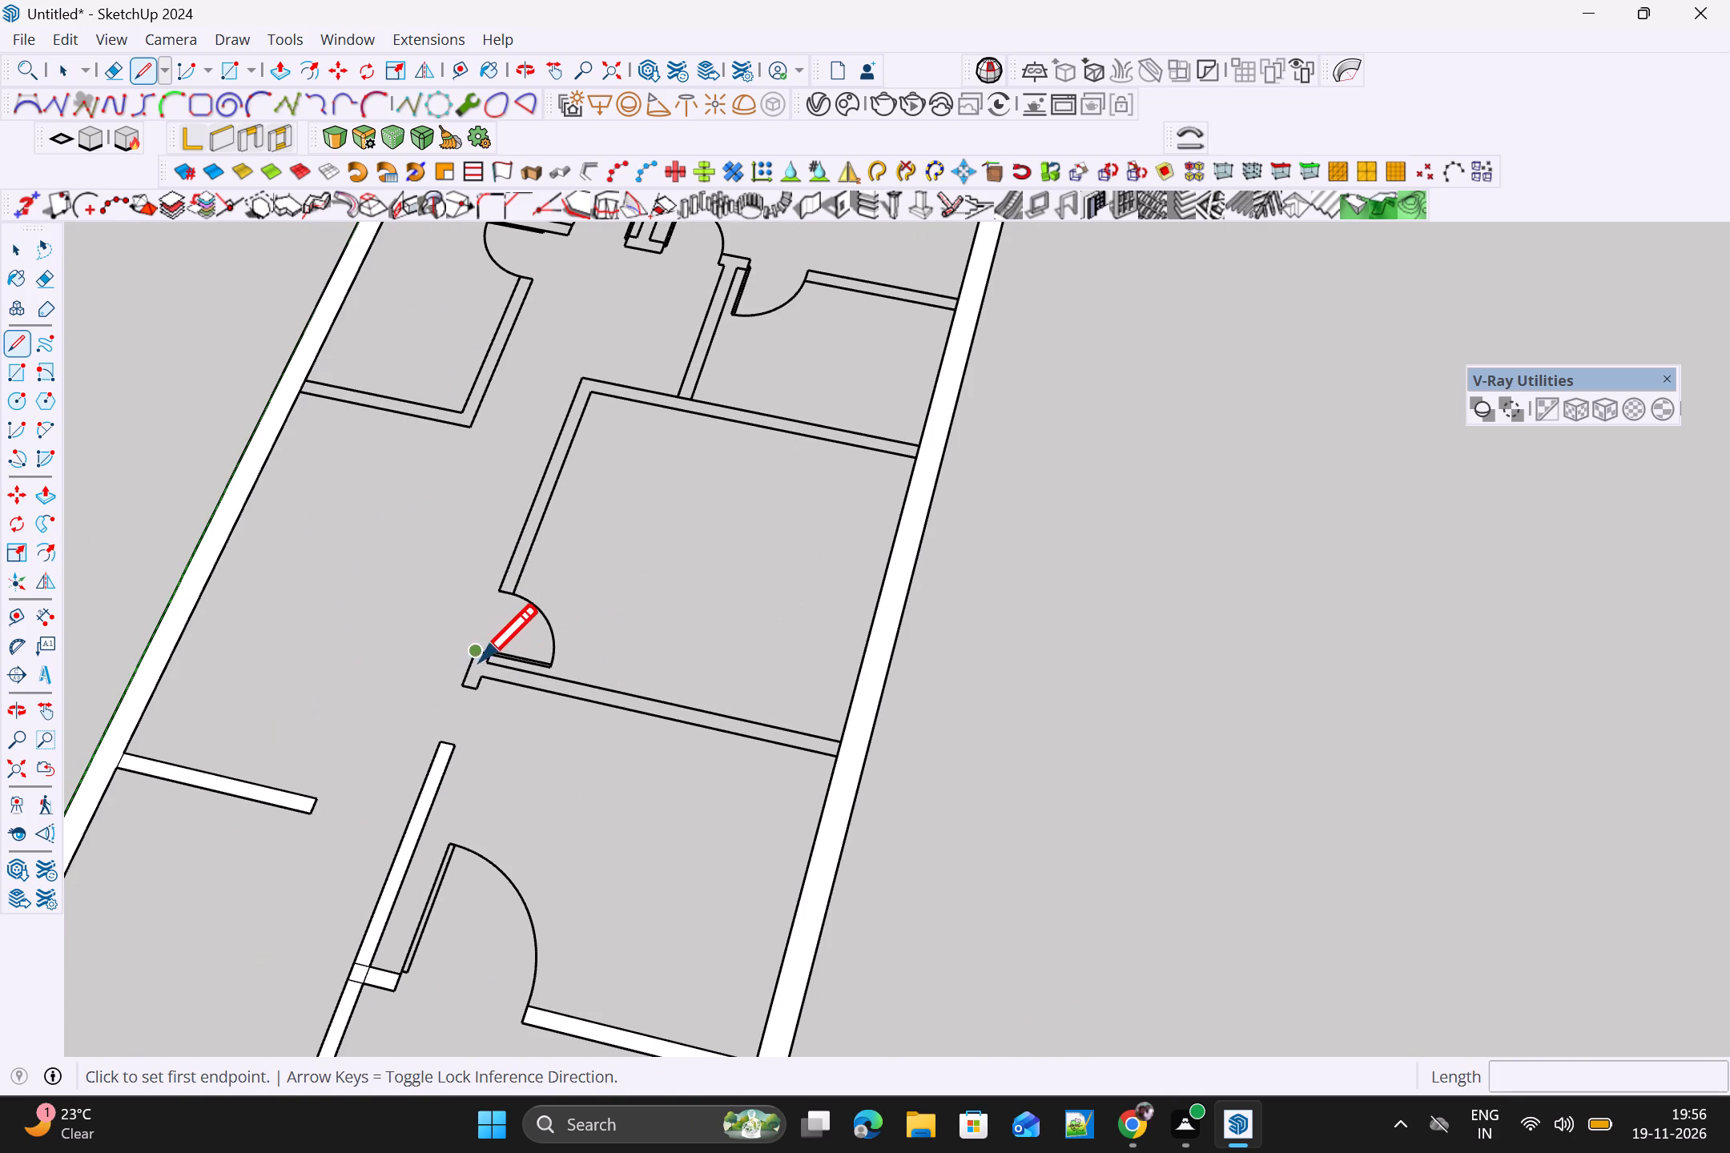
left_click(461, 686)
left_click(470, 653)
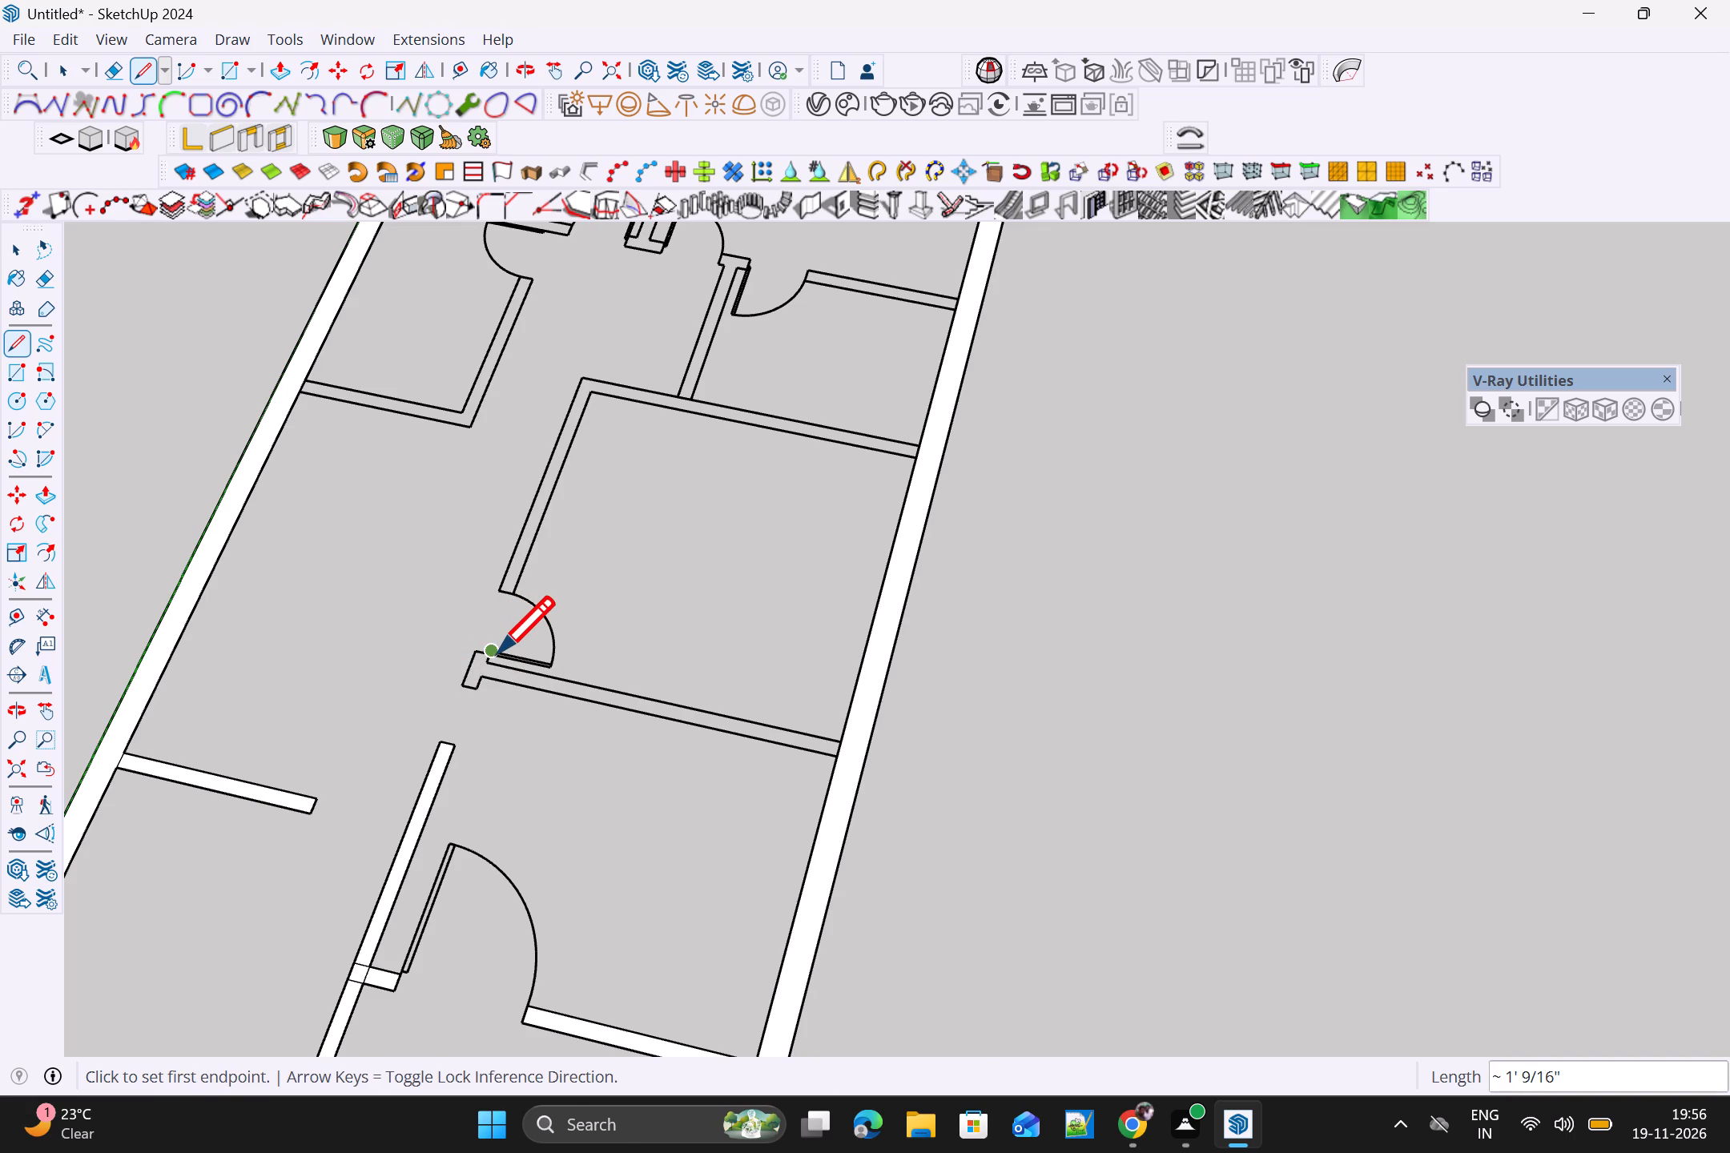
left_click(491, 654)
scroll(477, 662, "up", 4)
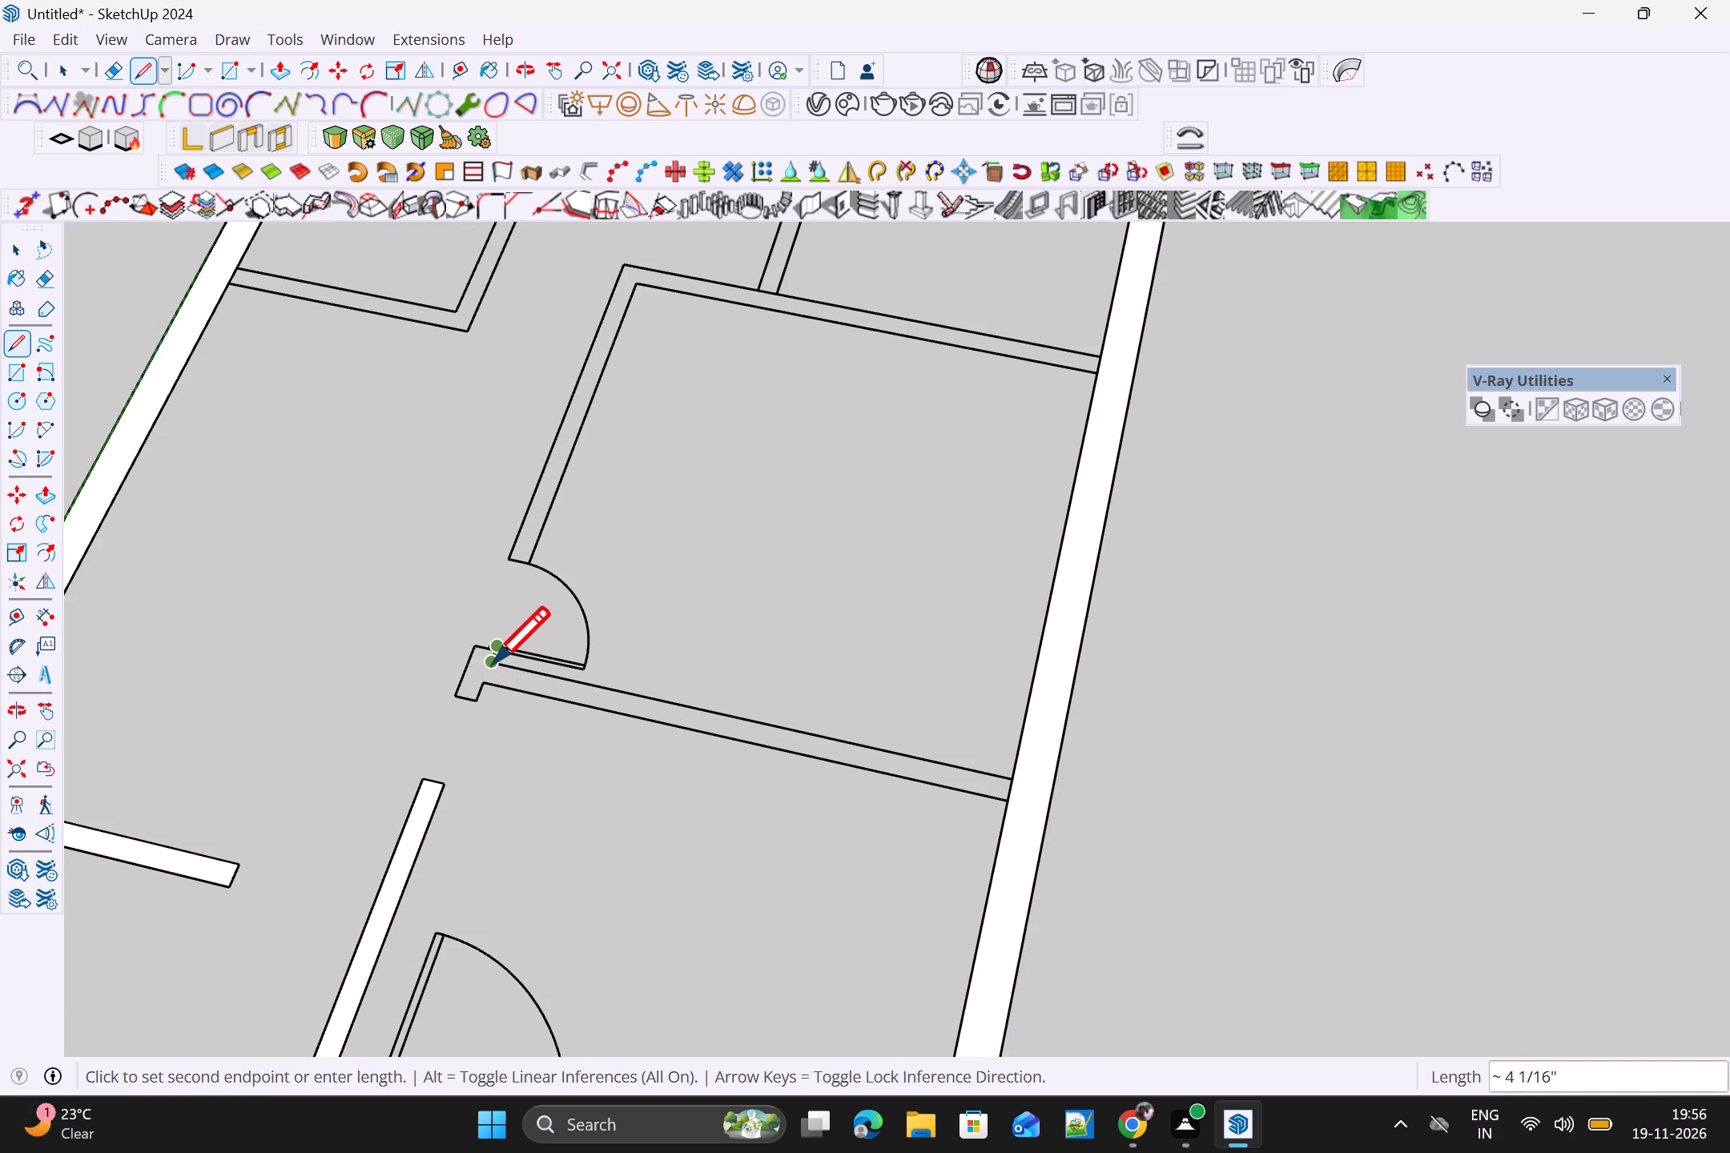
left_click(493, 664)
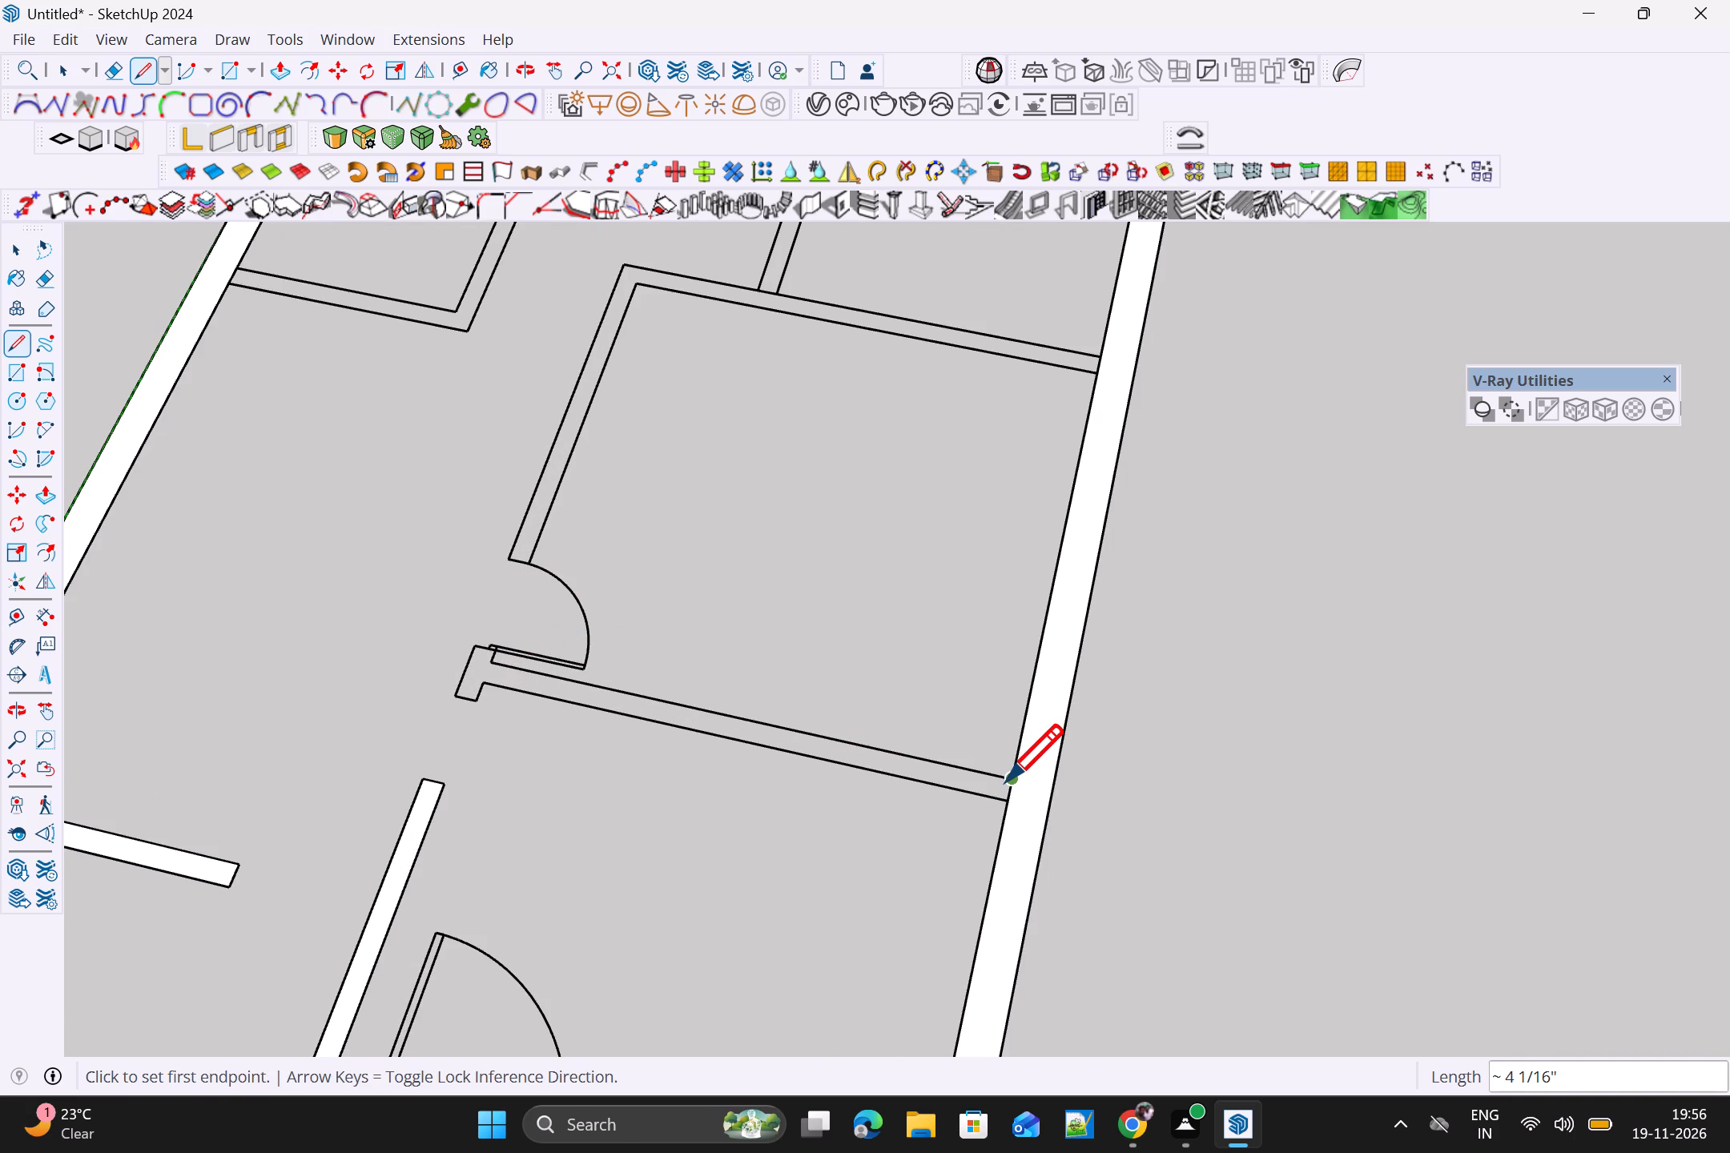
Draw a 5" line across the hooked partition's side-wall end and trace the hook's short edges back to its upper corner.
left_click(1006, 781)
left_click_drag(1000, 805, 991, 805)
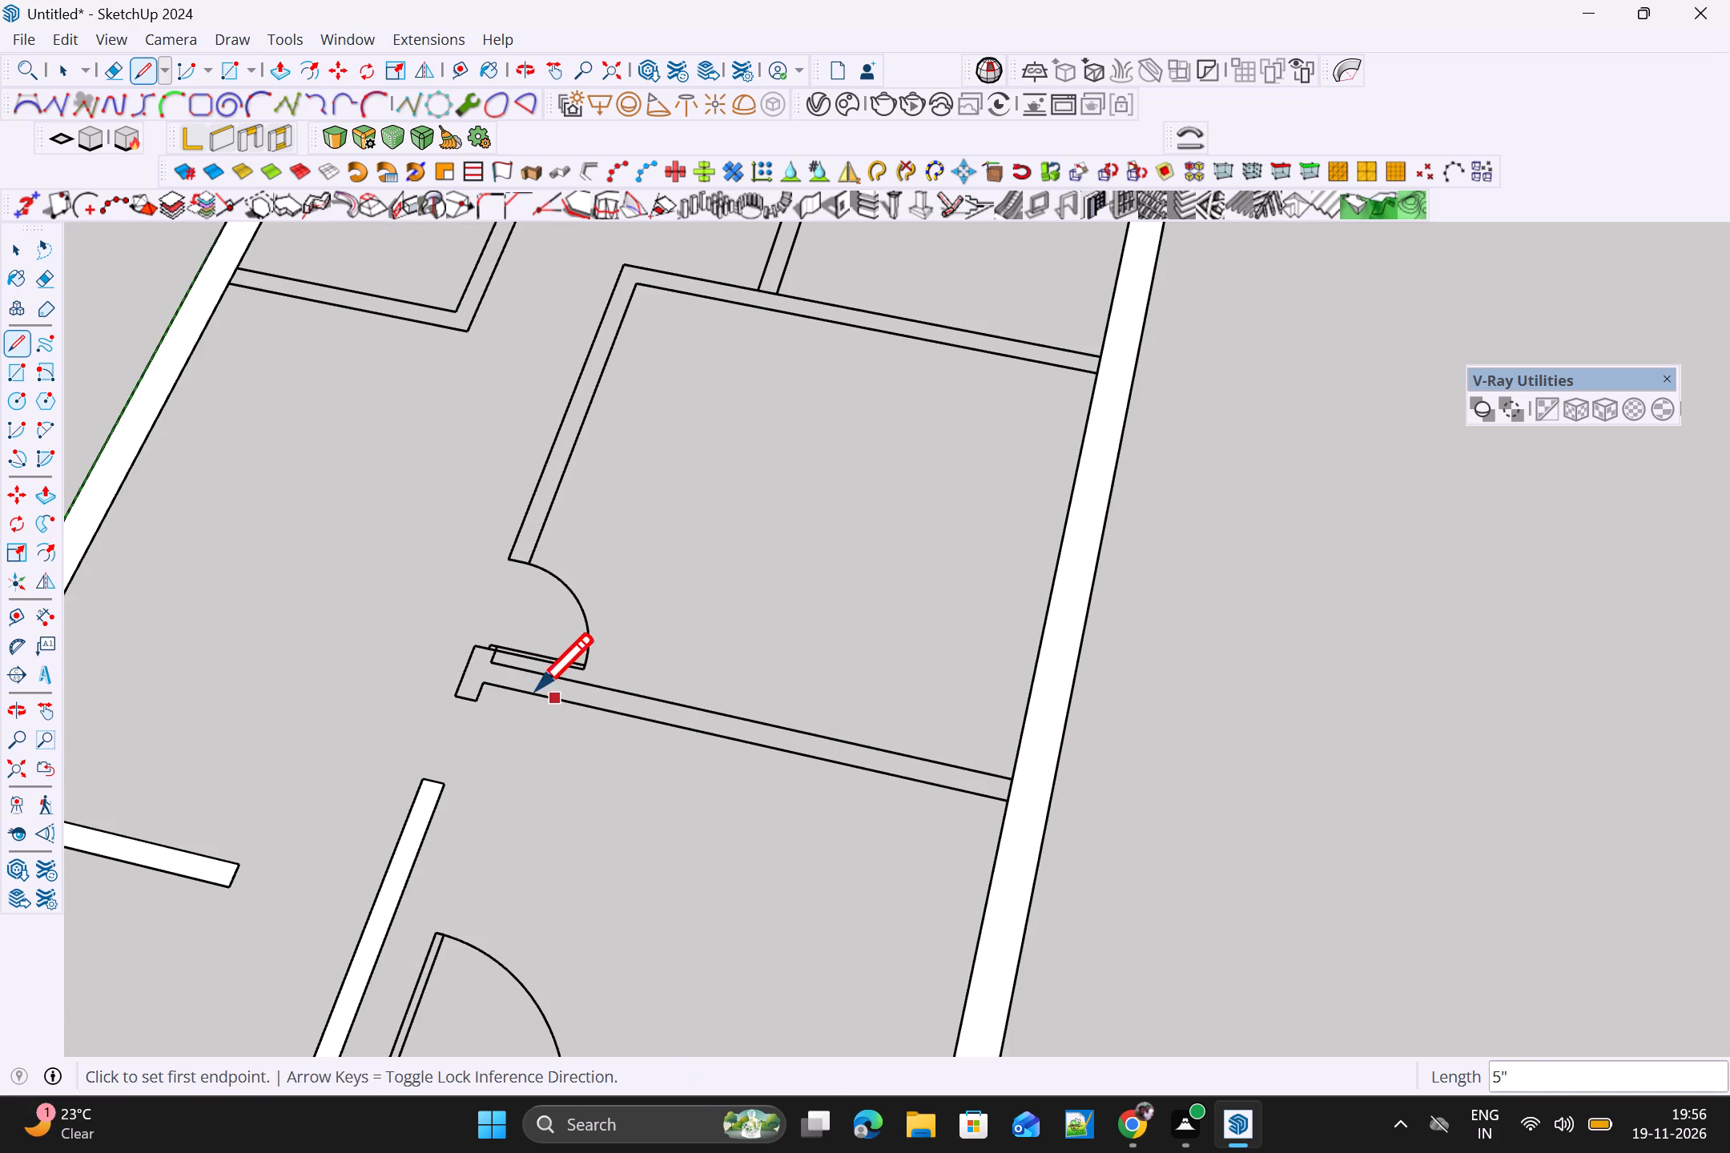
left_click(484, 685)
left_click(474, 704)
left_click(455, 696)
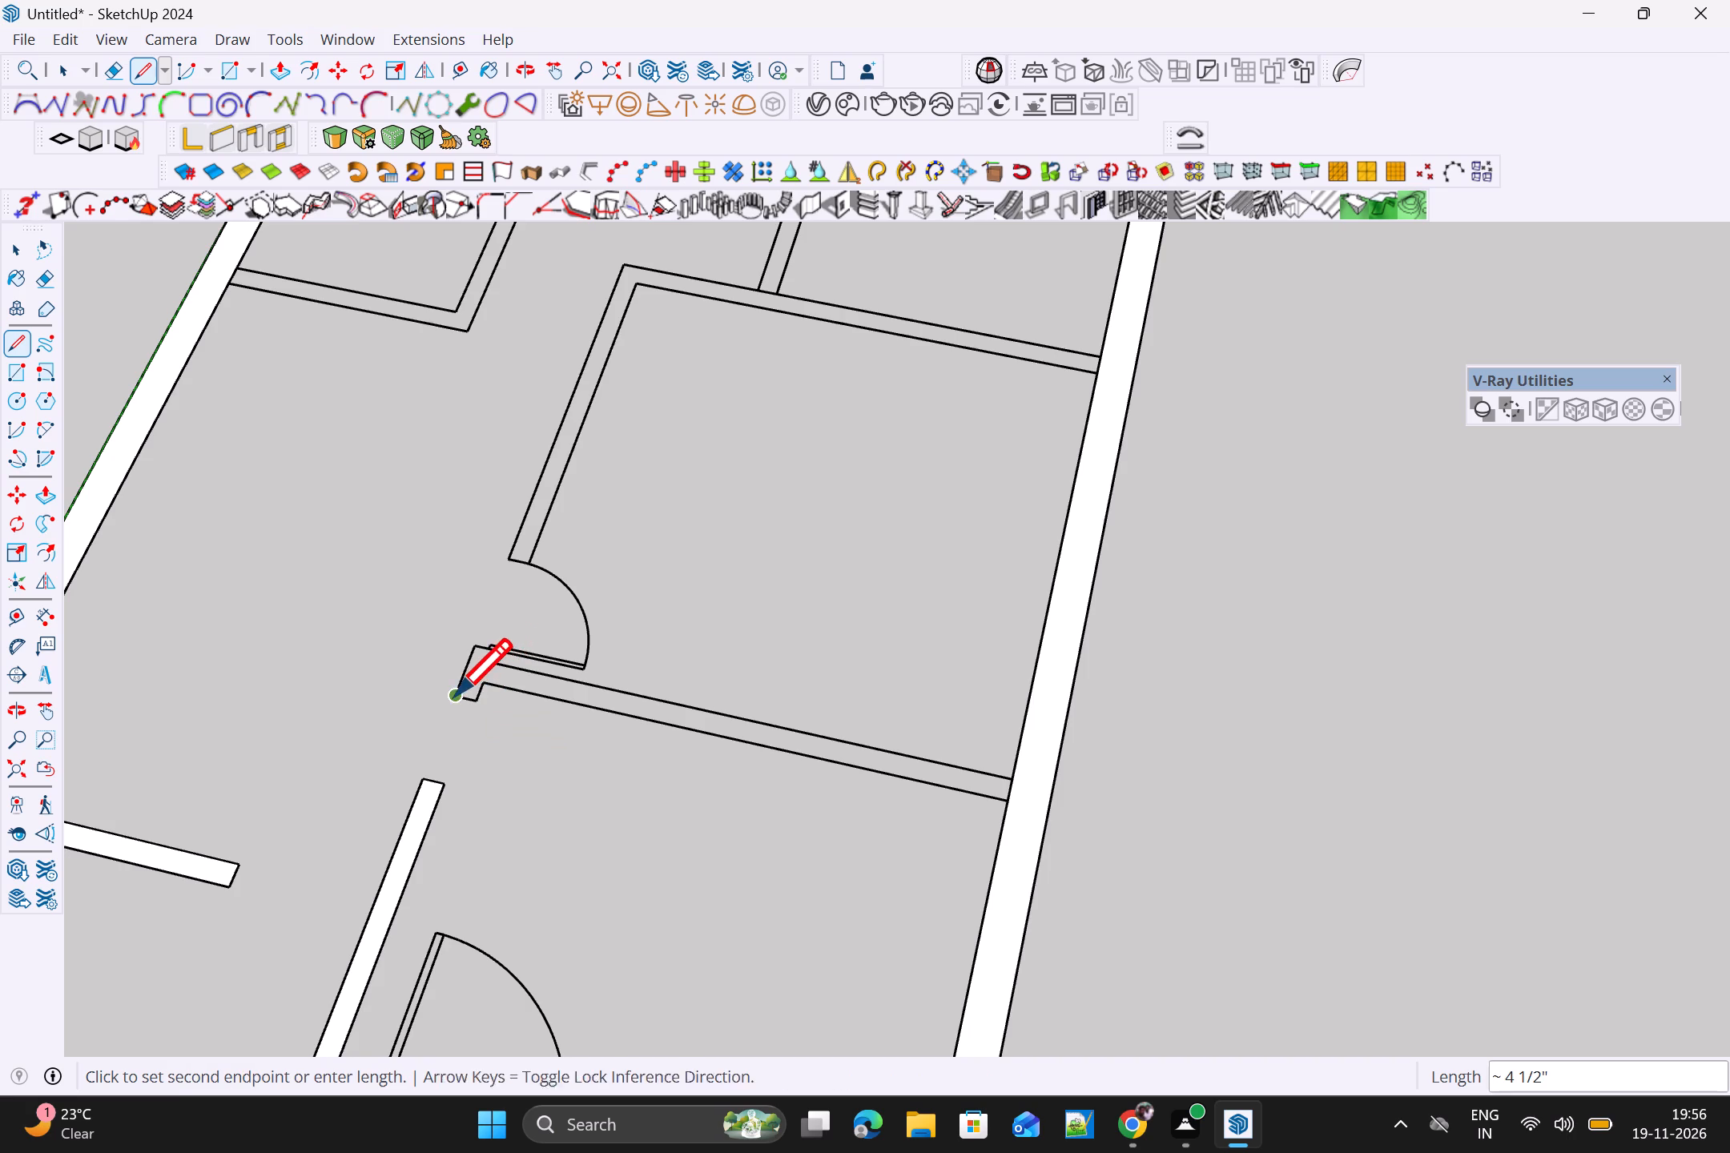
left_click(477, 649)
Close the hooked partition's outline with a 5" line along the hook's top edge beside the door leaf.
scroll(517, 643, "up", 9)
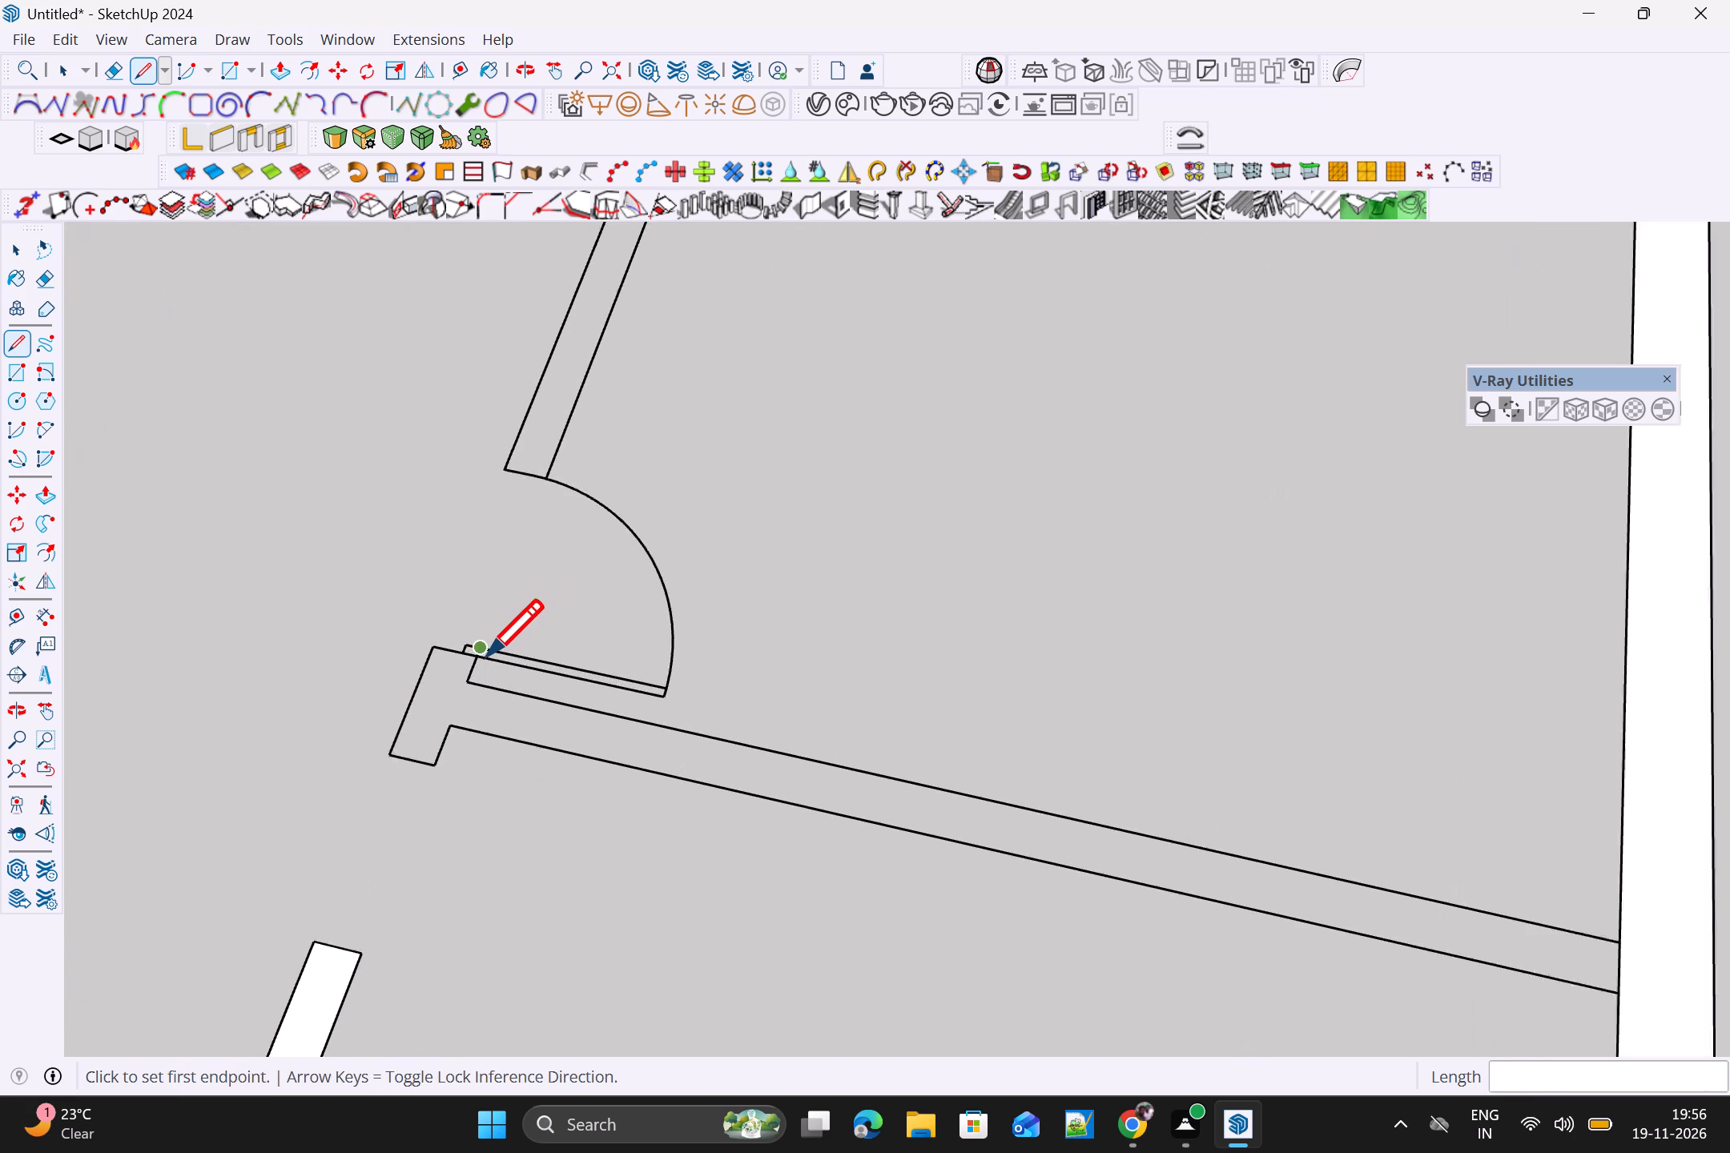
scroll(486, 657, "up", 3)
left_click(474, 657)
scroll(473, 659, "up", 4)
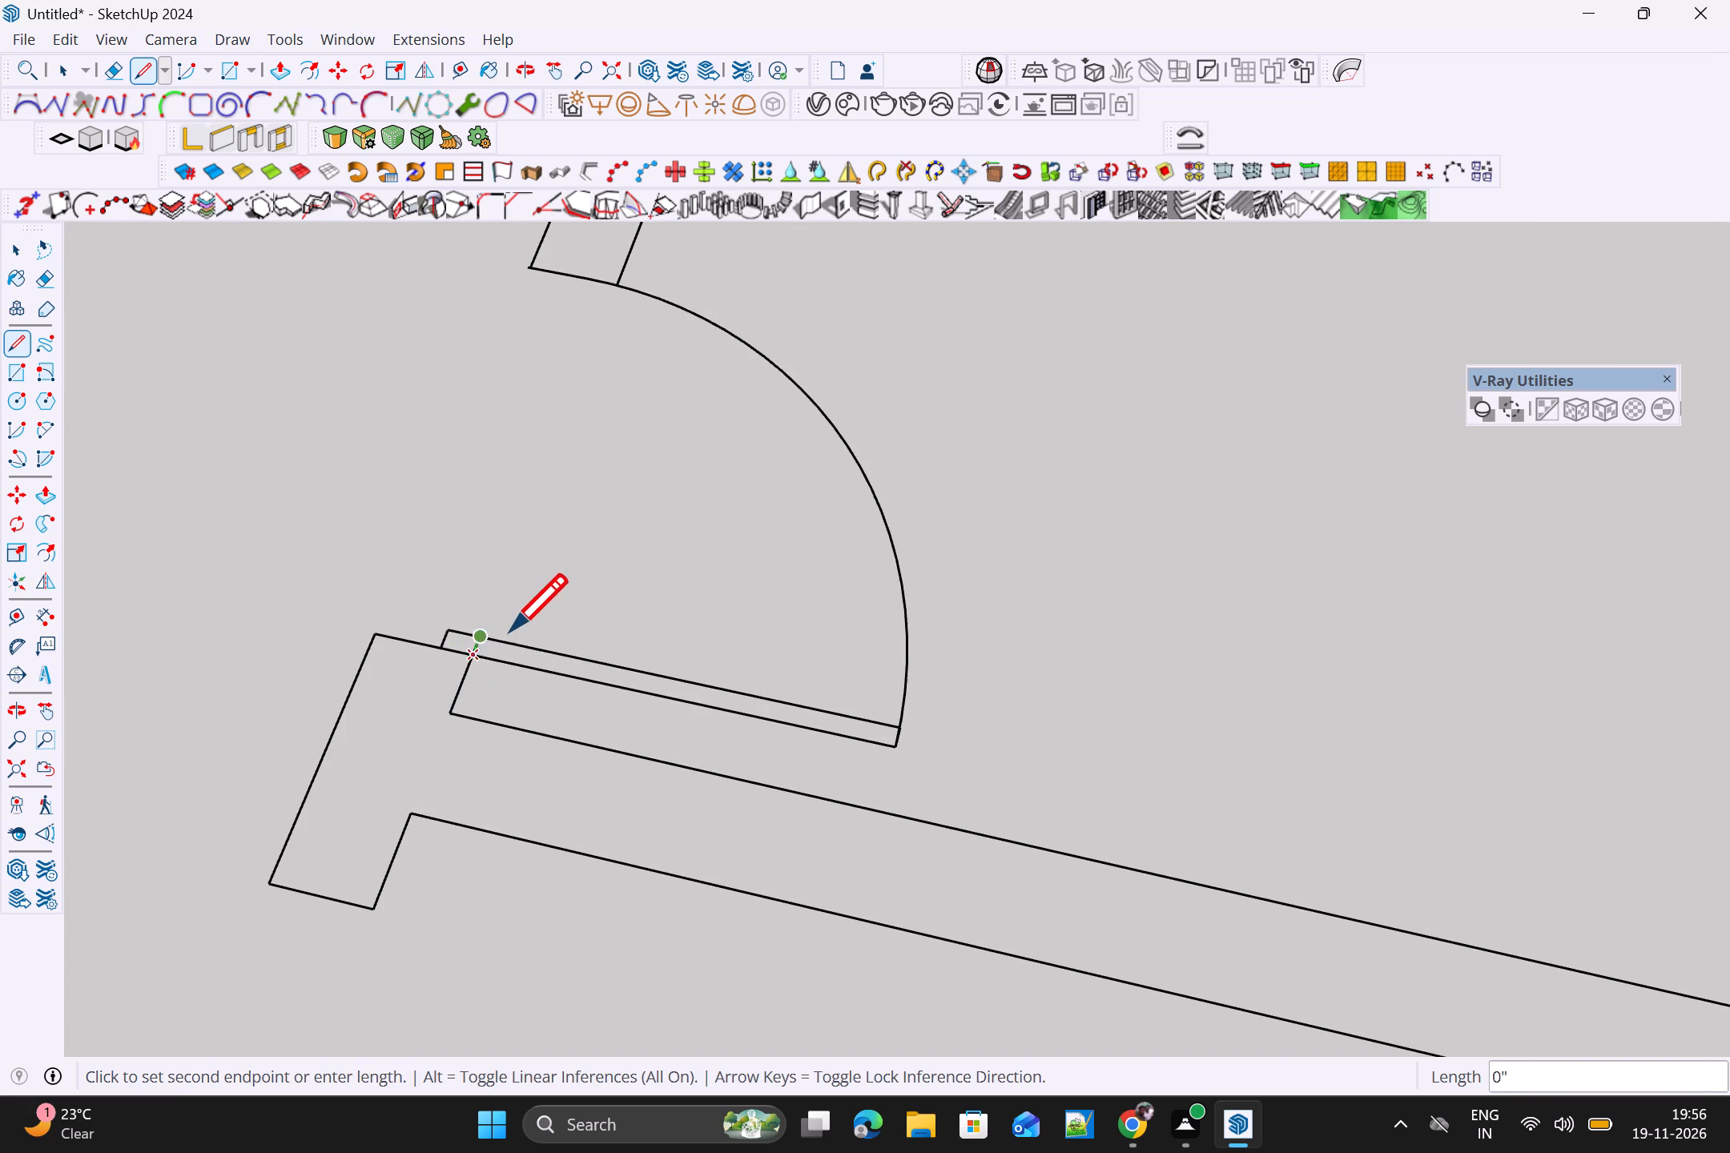
key("Escape")
key("Escape")
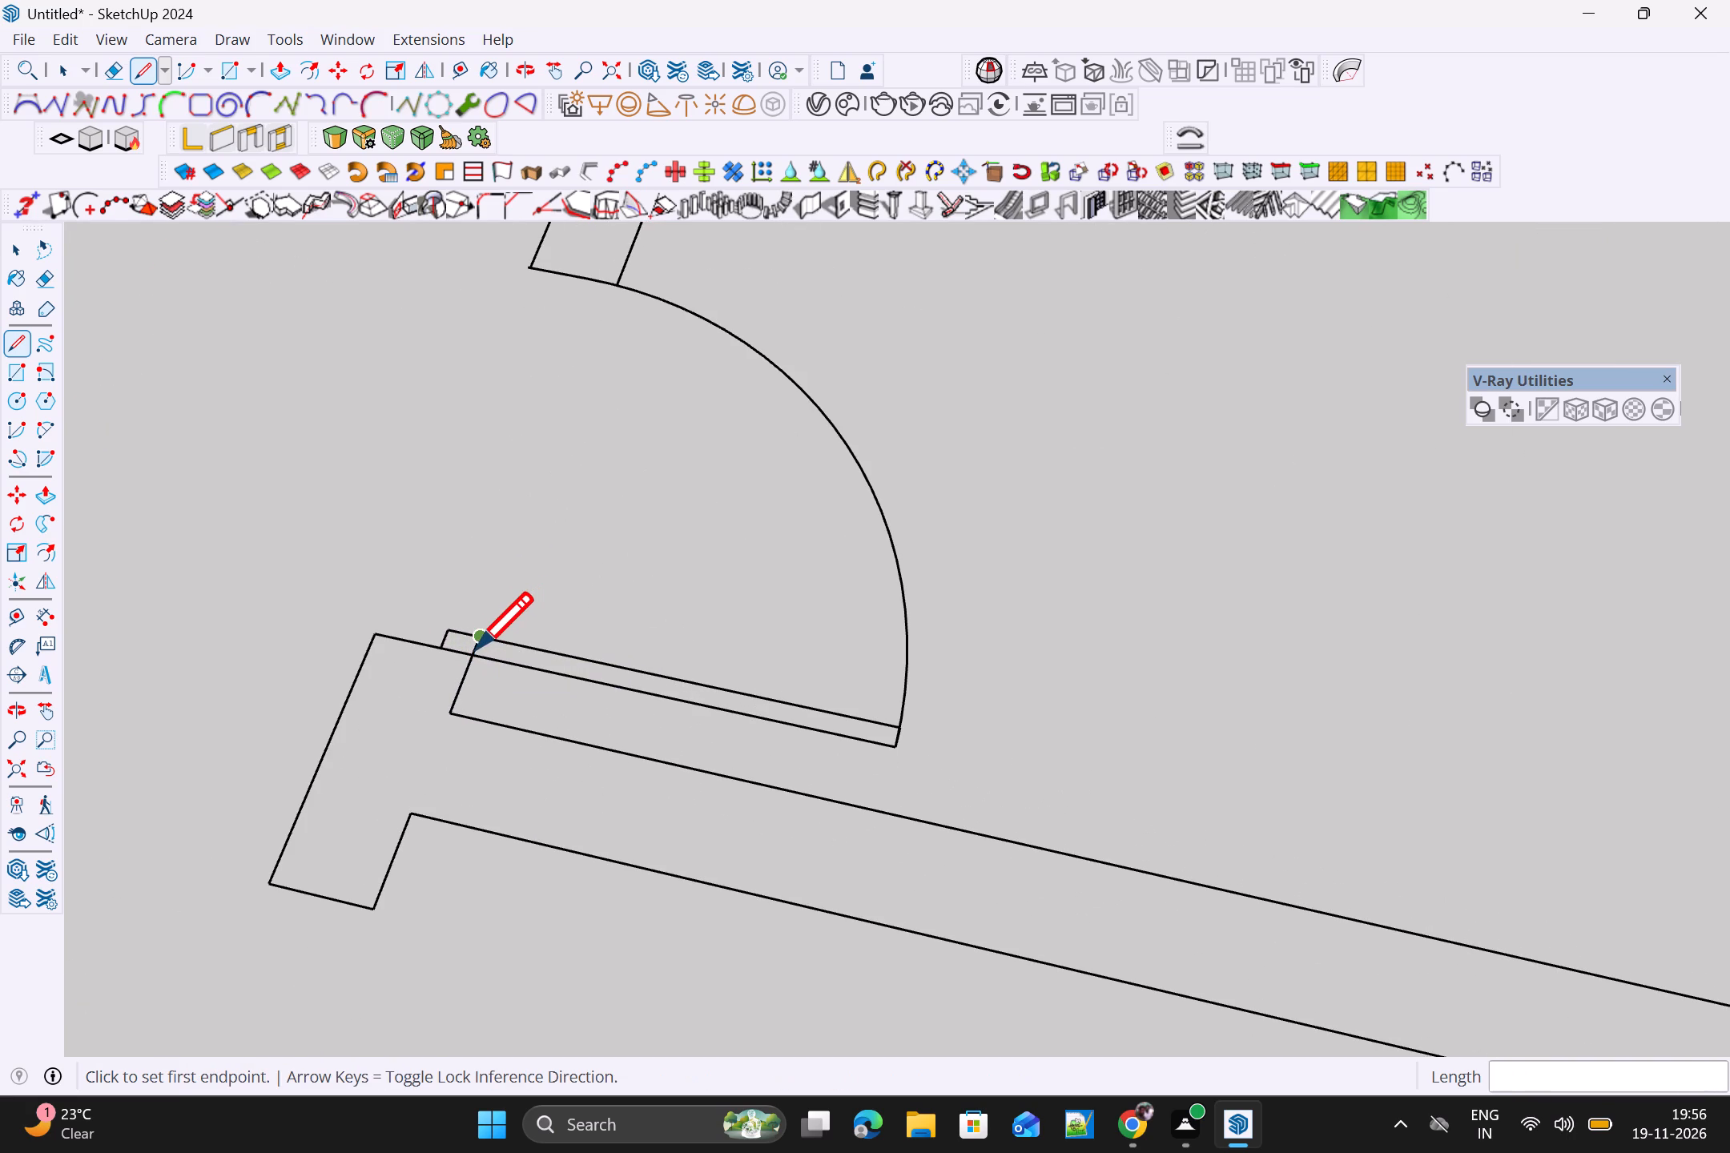
left_click(474, 657)
left_click(386, 632)
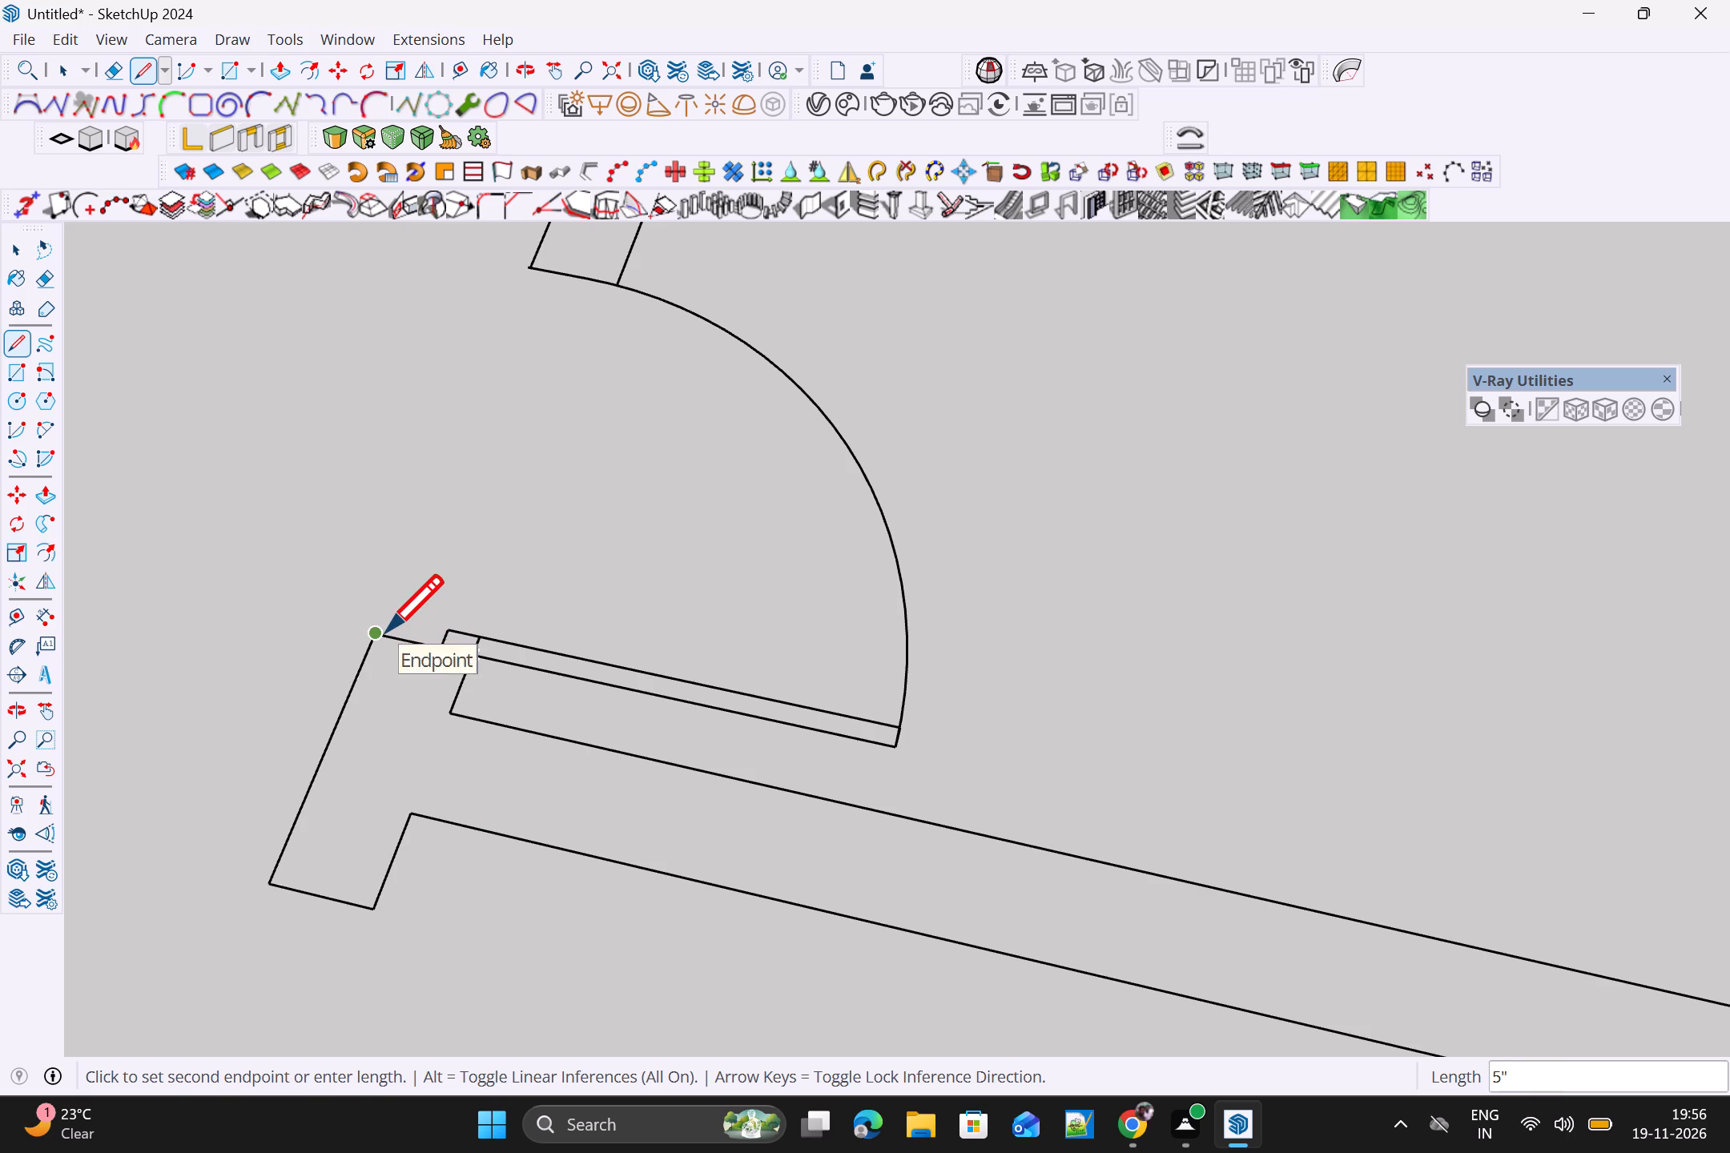
key("space")
Trace the middle room's L-shaped wall with lines about 7' 3" and 6' 10" long, and close both ends with 5" lines.
scroll(454, 649, "down", 14)
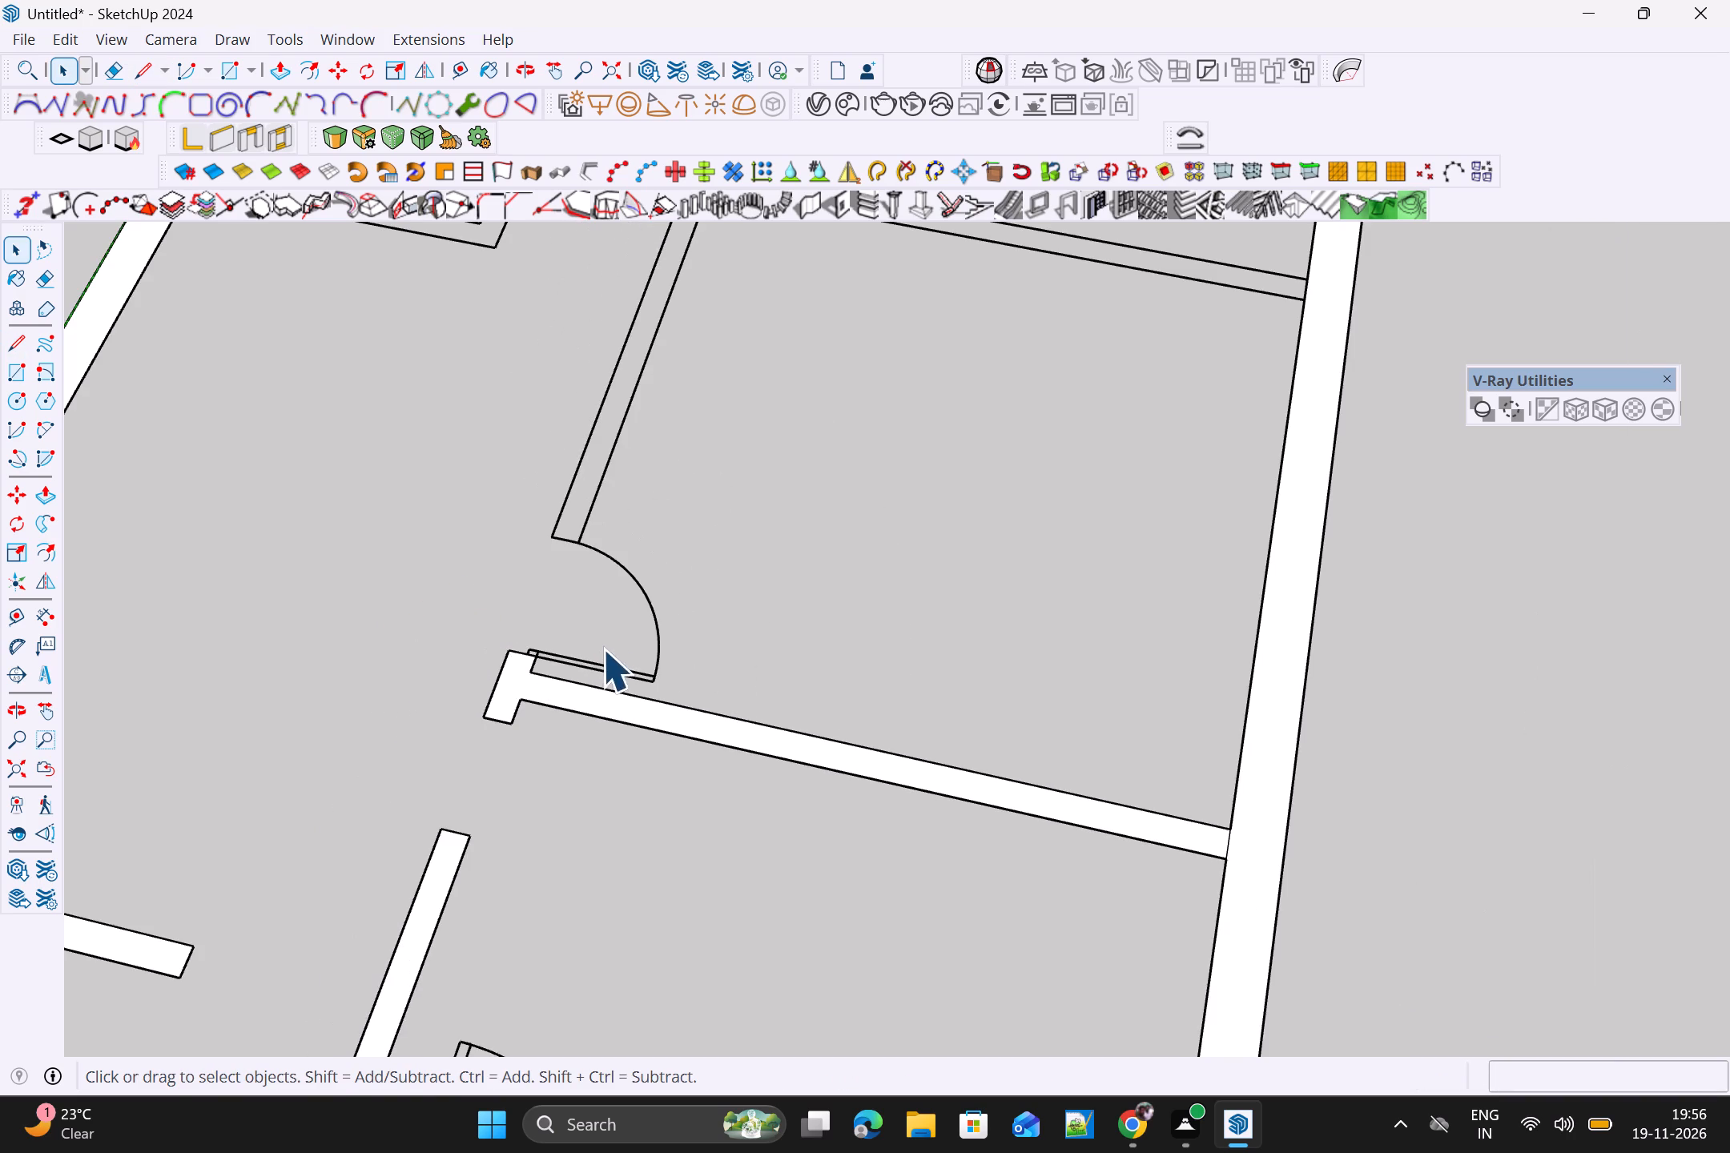
middle_click_drag(626, 629, 541, 892, "shift")
key("l")
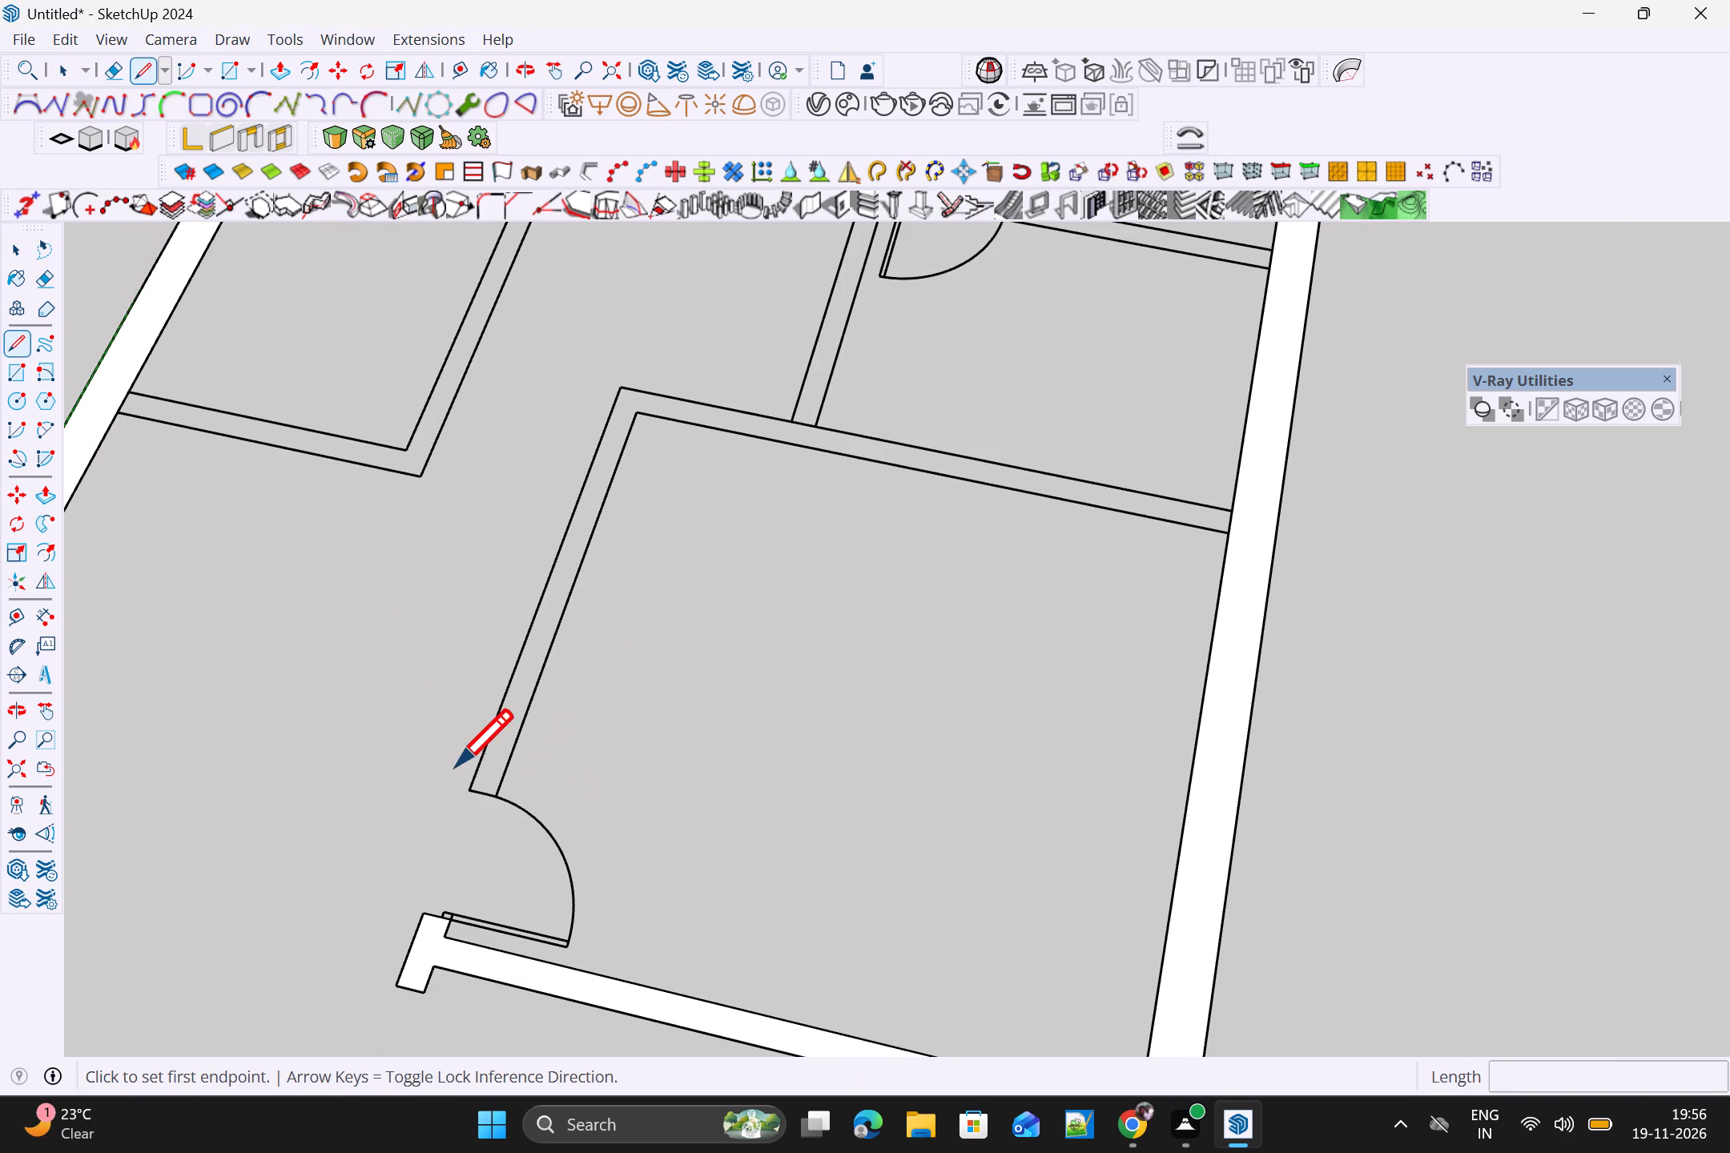
left_click_drag(465, 796, 465, 789)
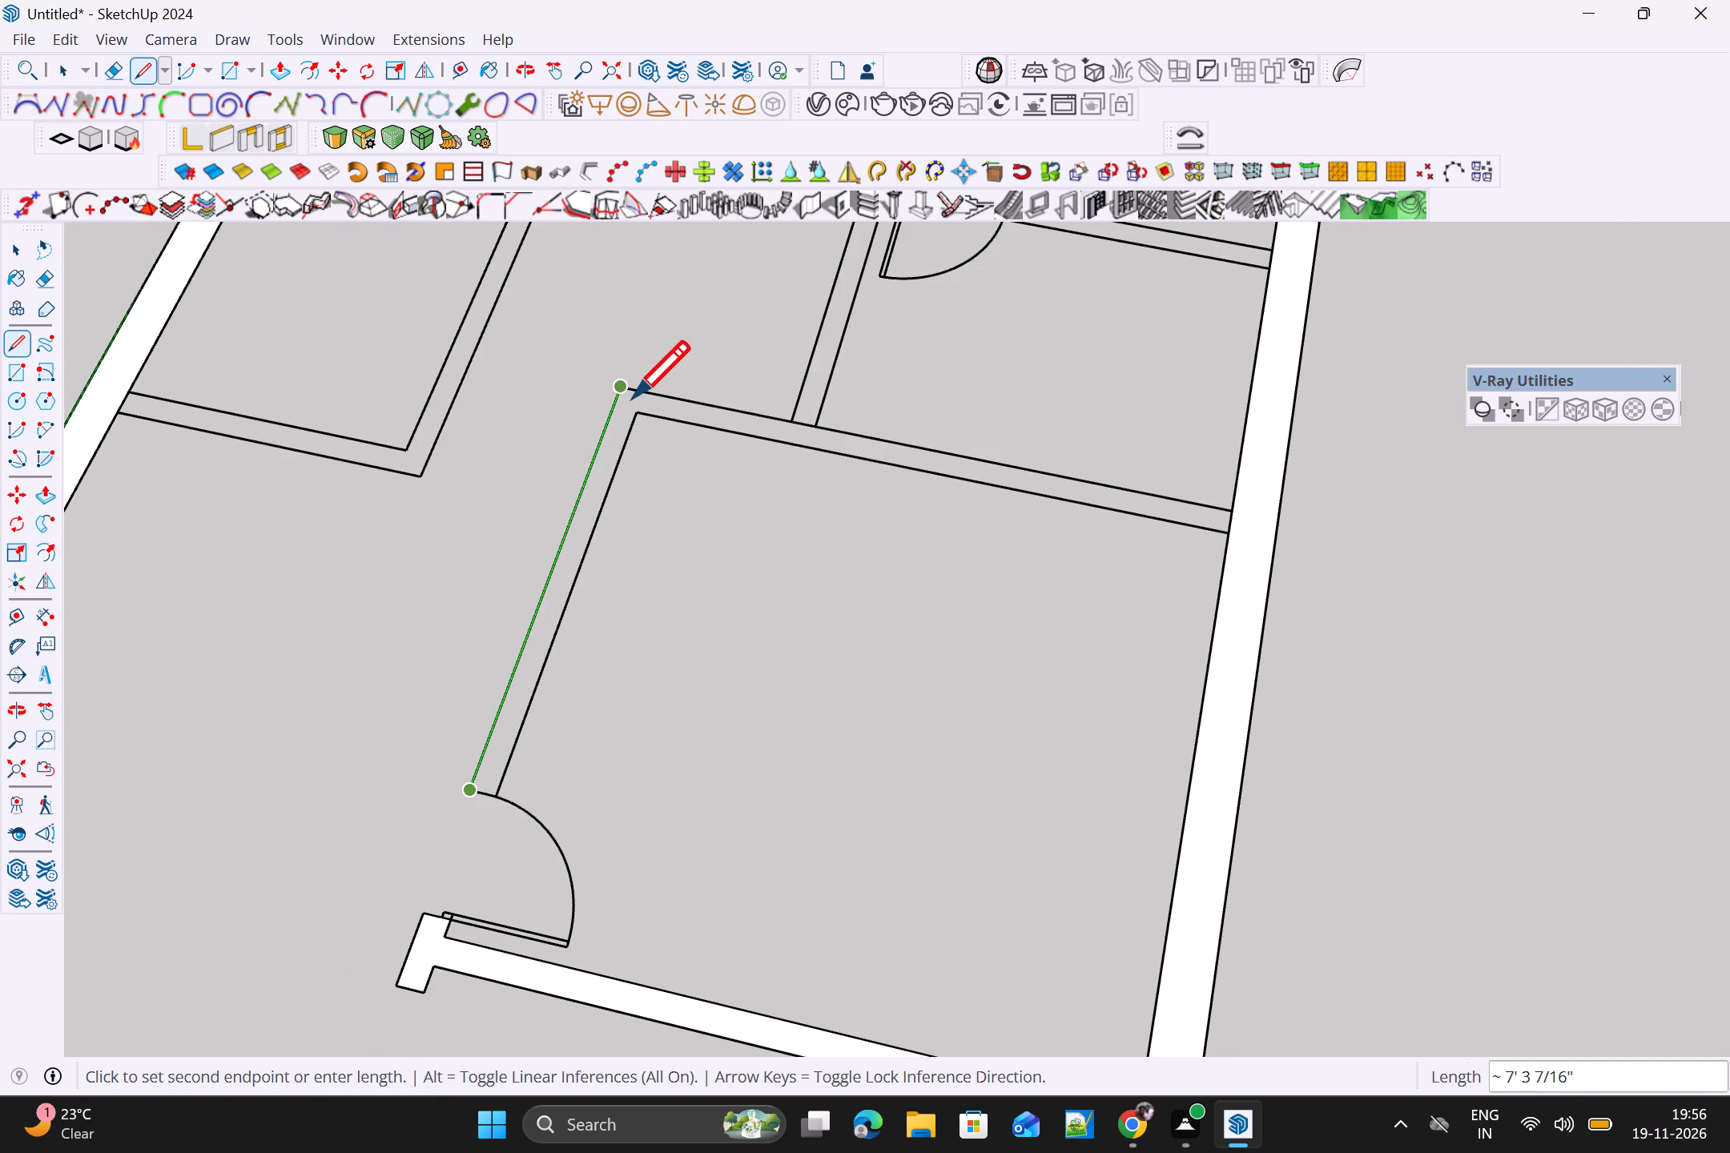
left_click(619, 387)
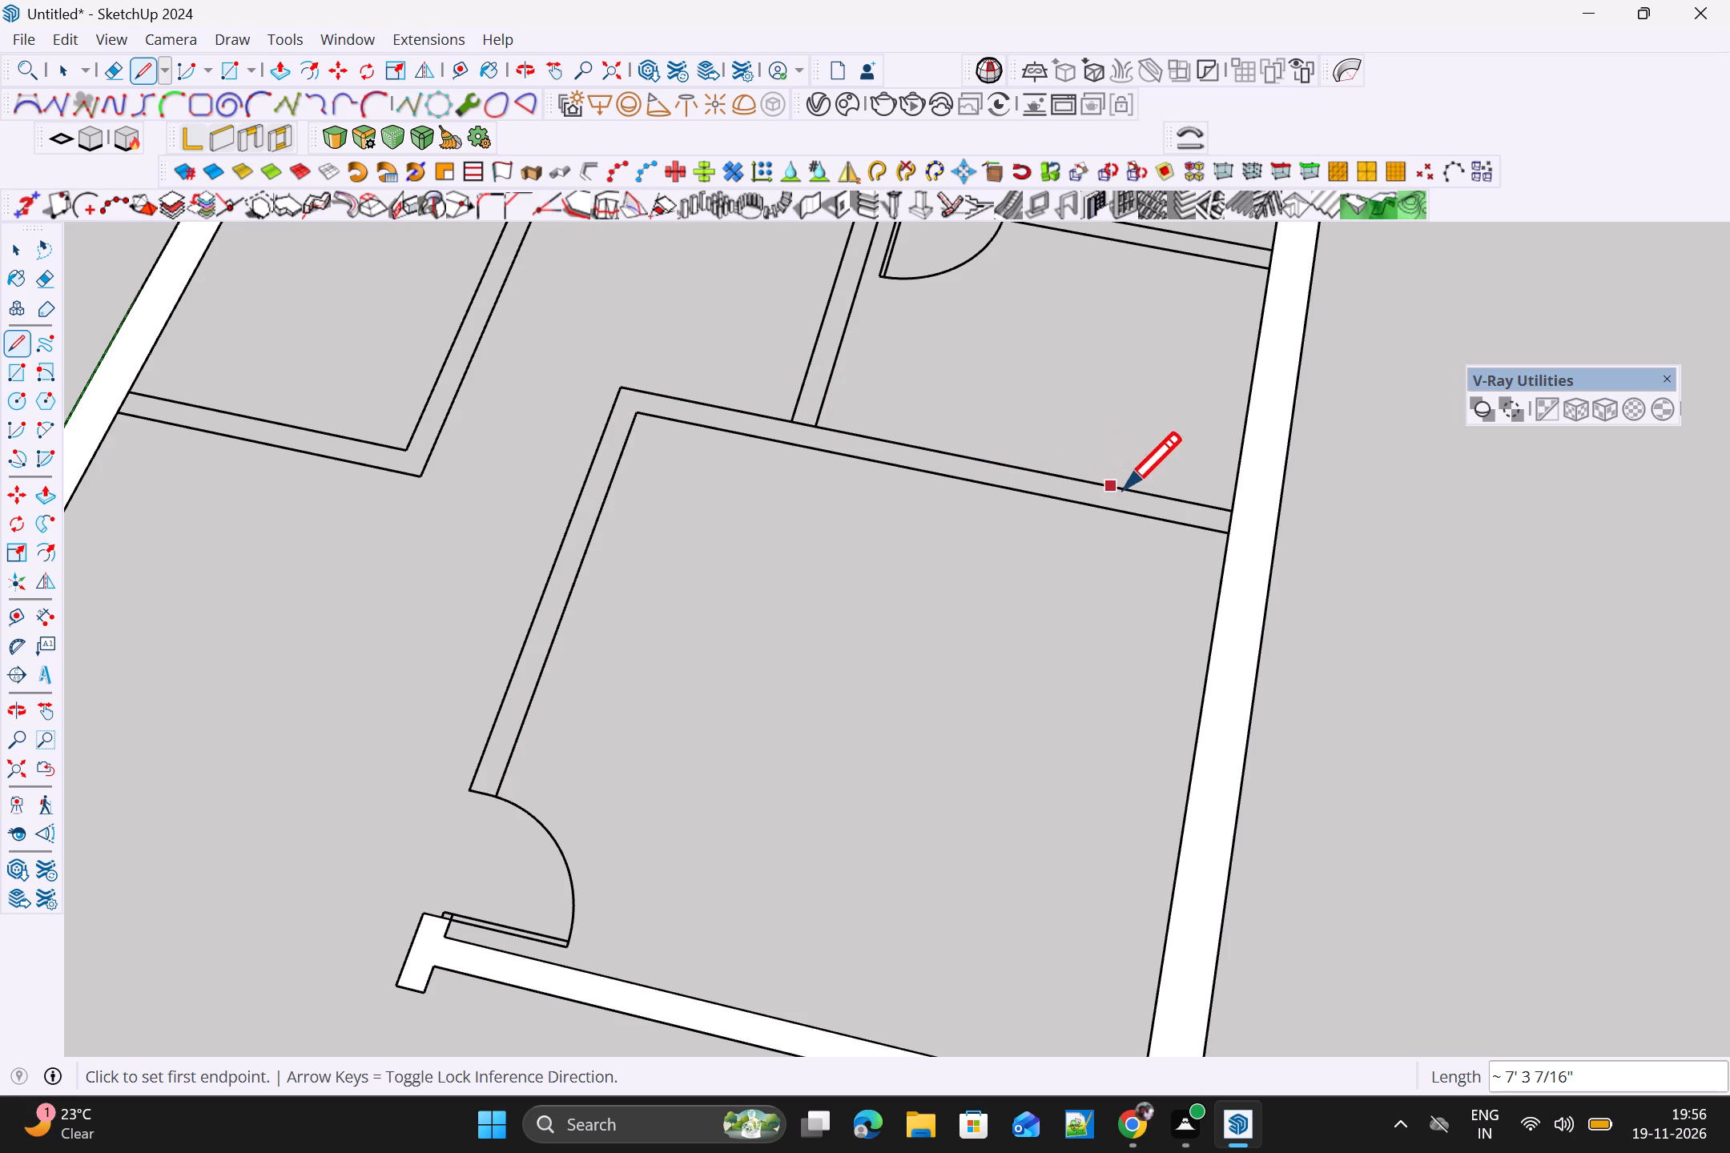
left_click(1230, 510)
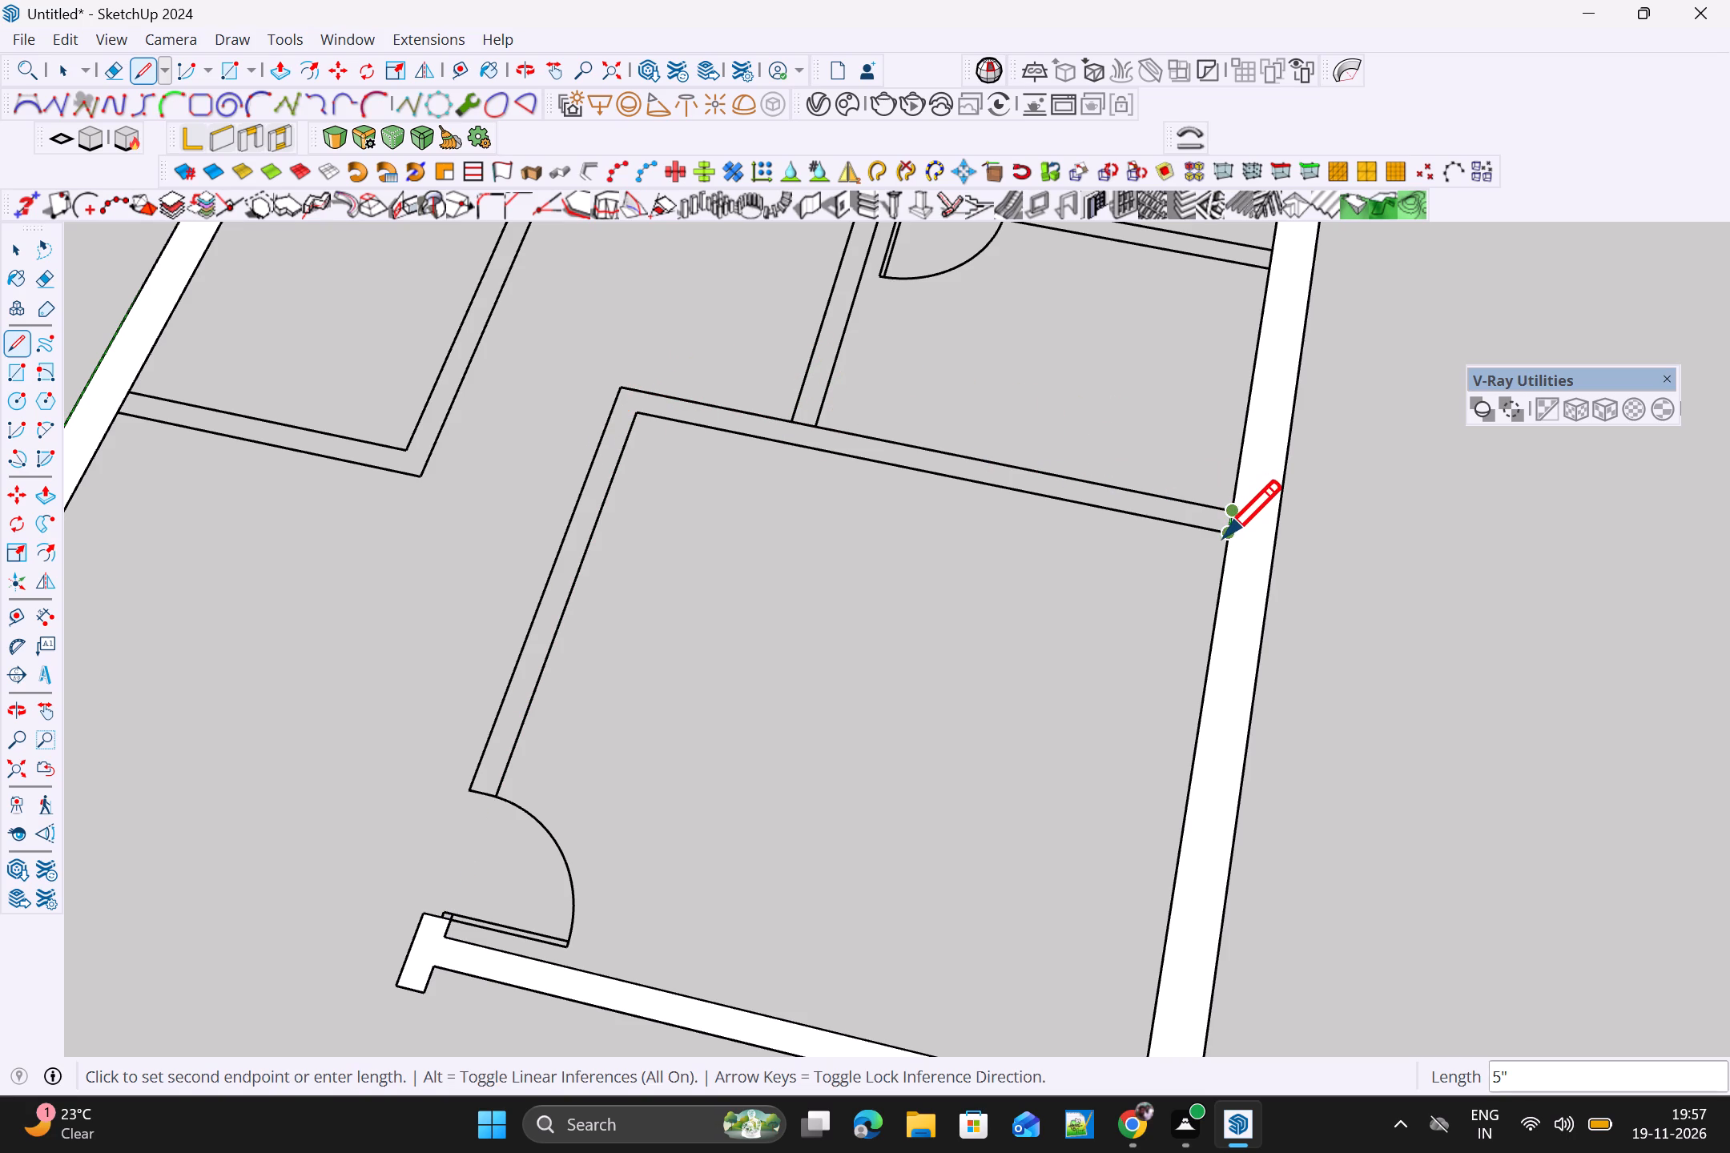
left_click(1224, 537)
left_click(634, 412)
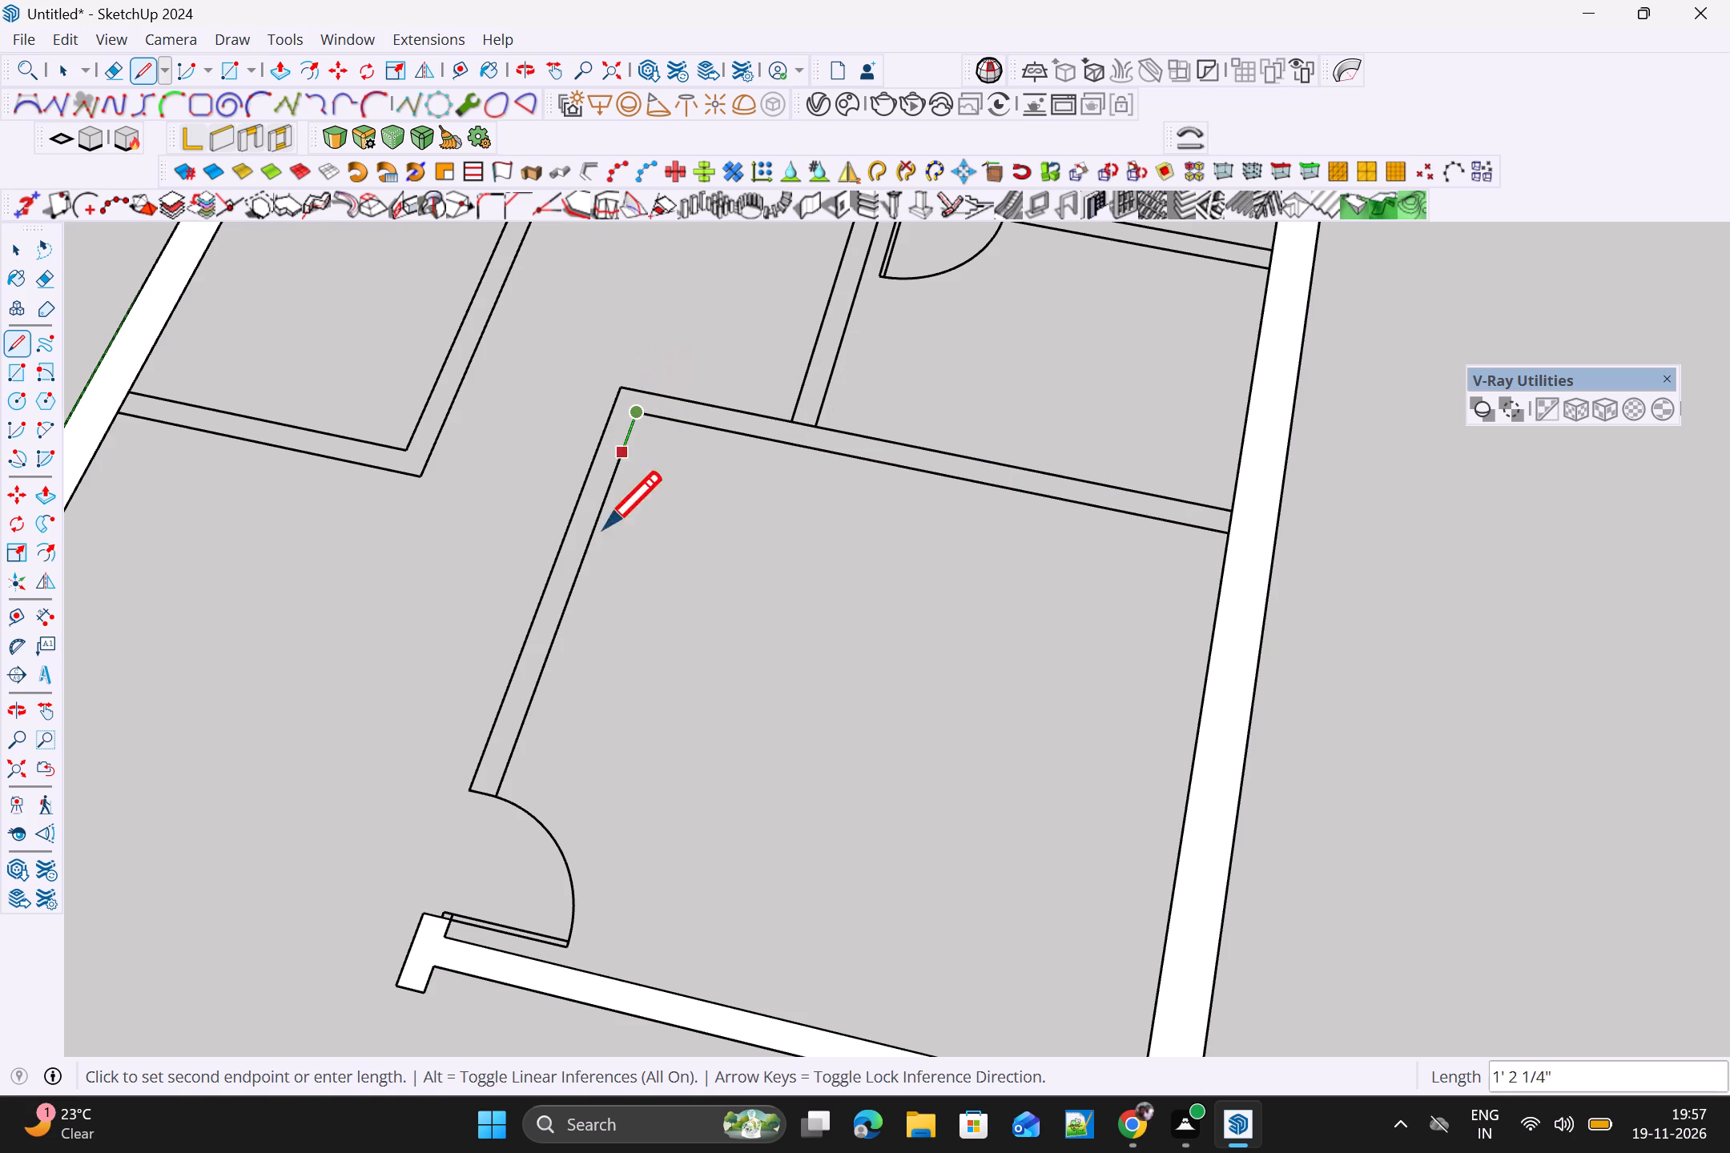
left_click(496, 793)
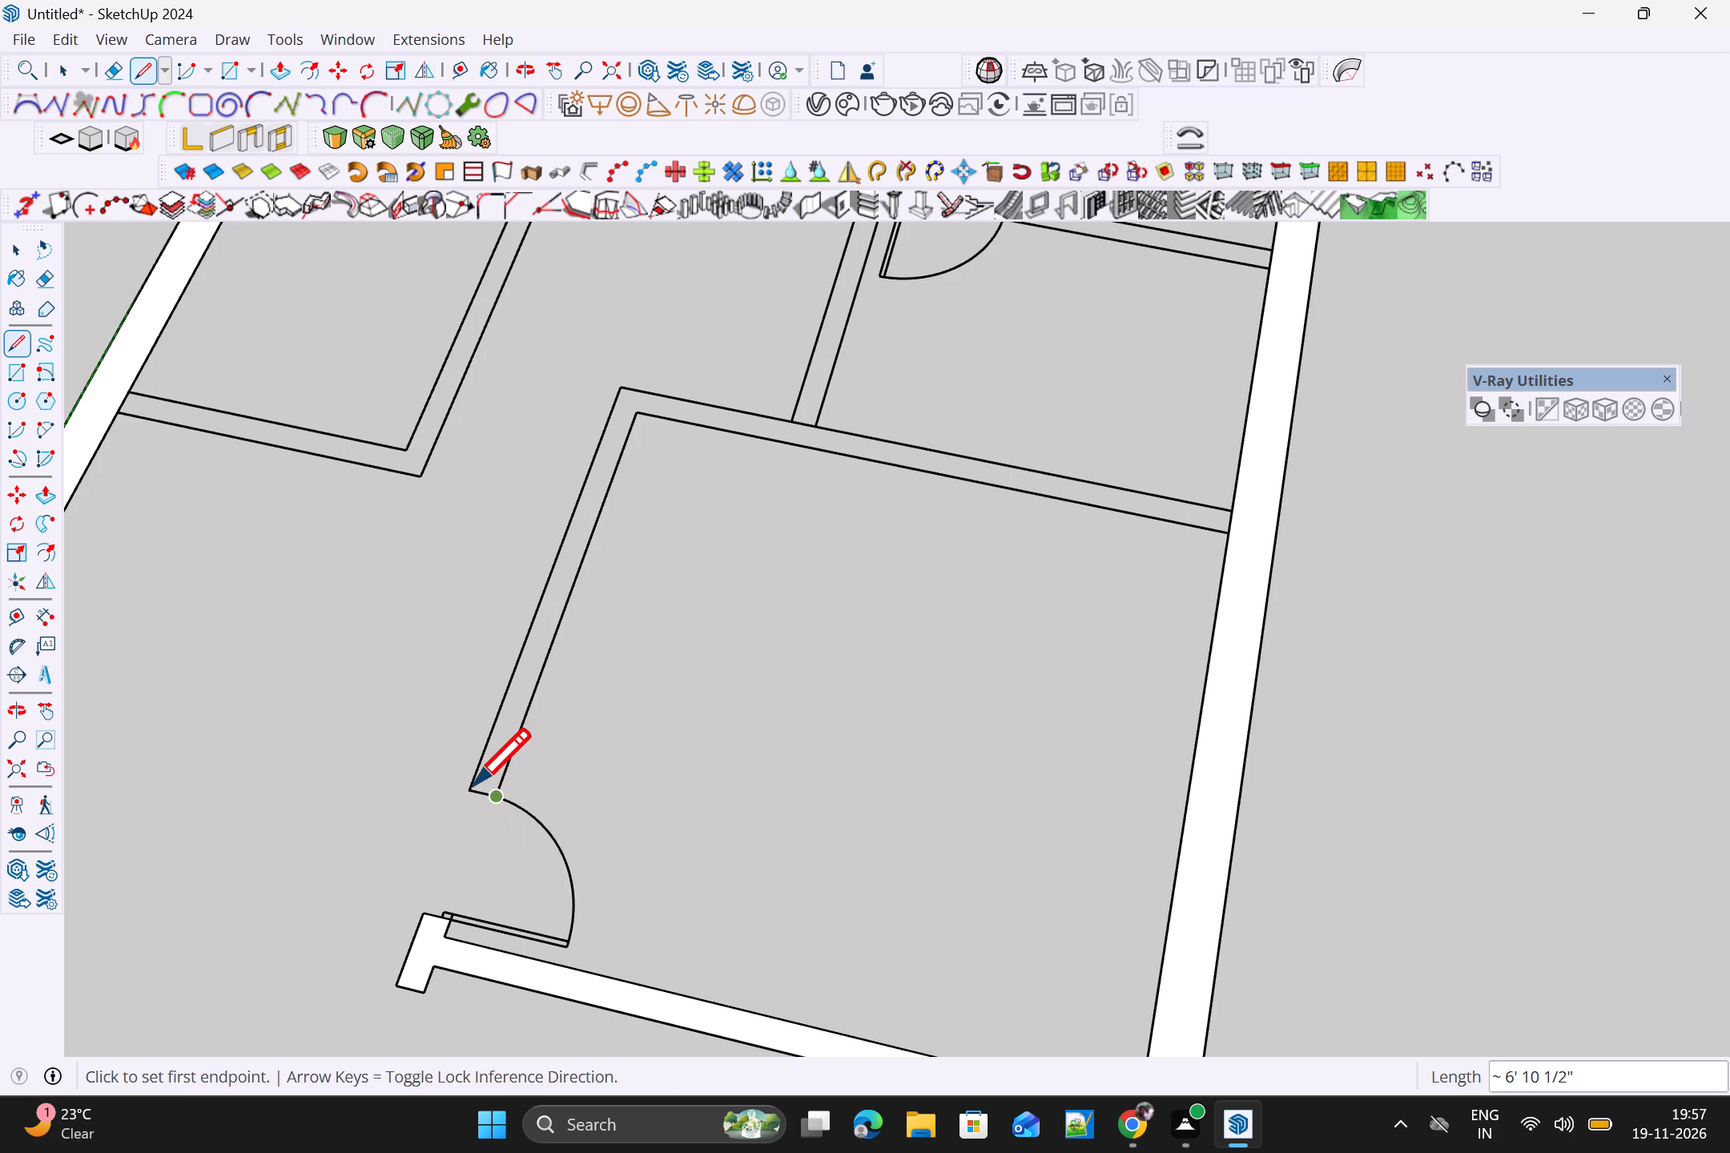
left_click(471, 785)
left_click(494, 798)
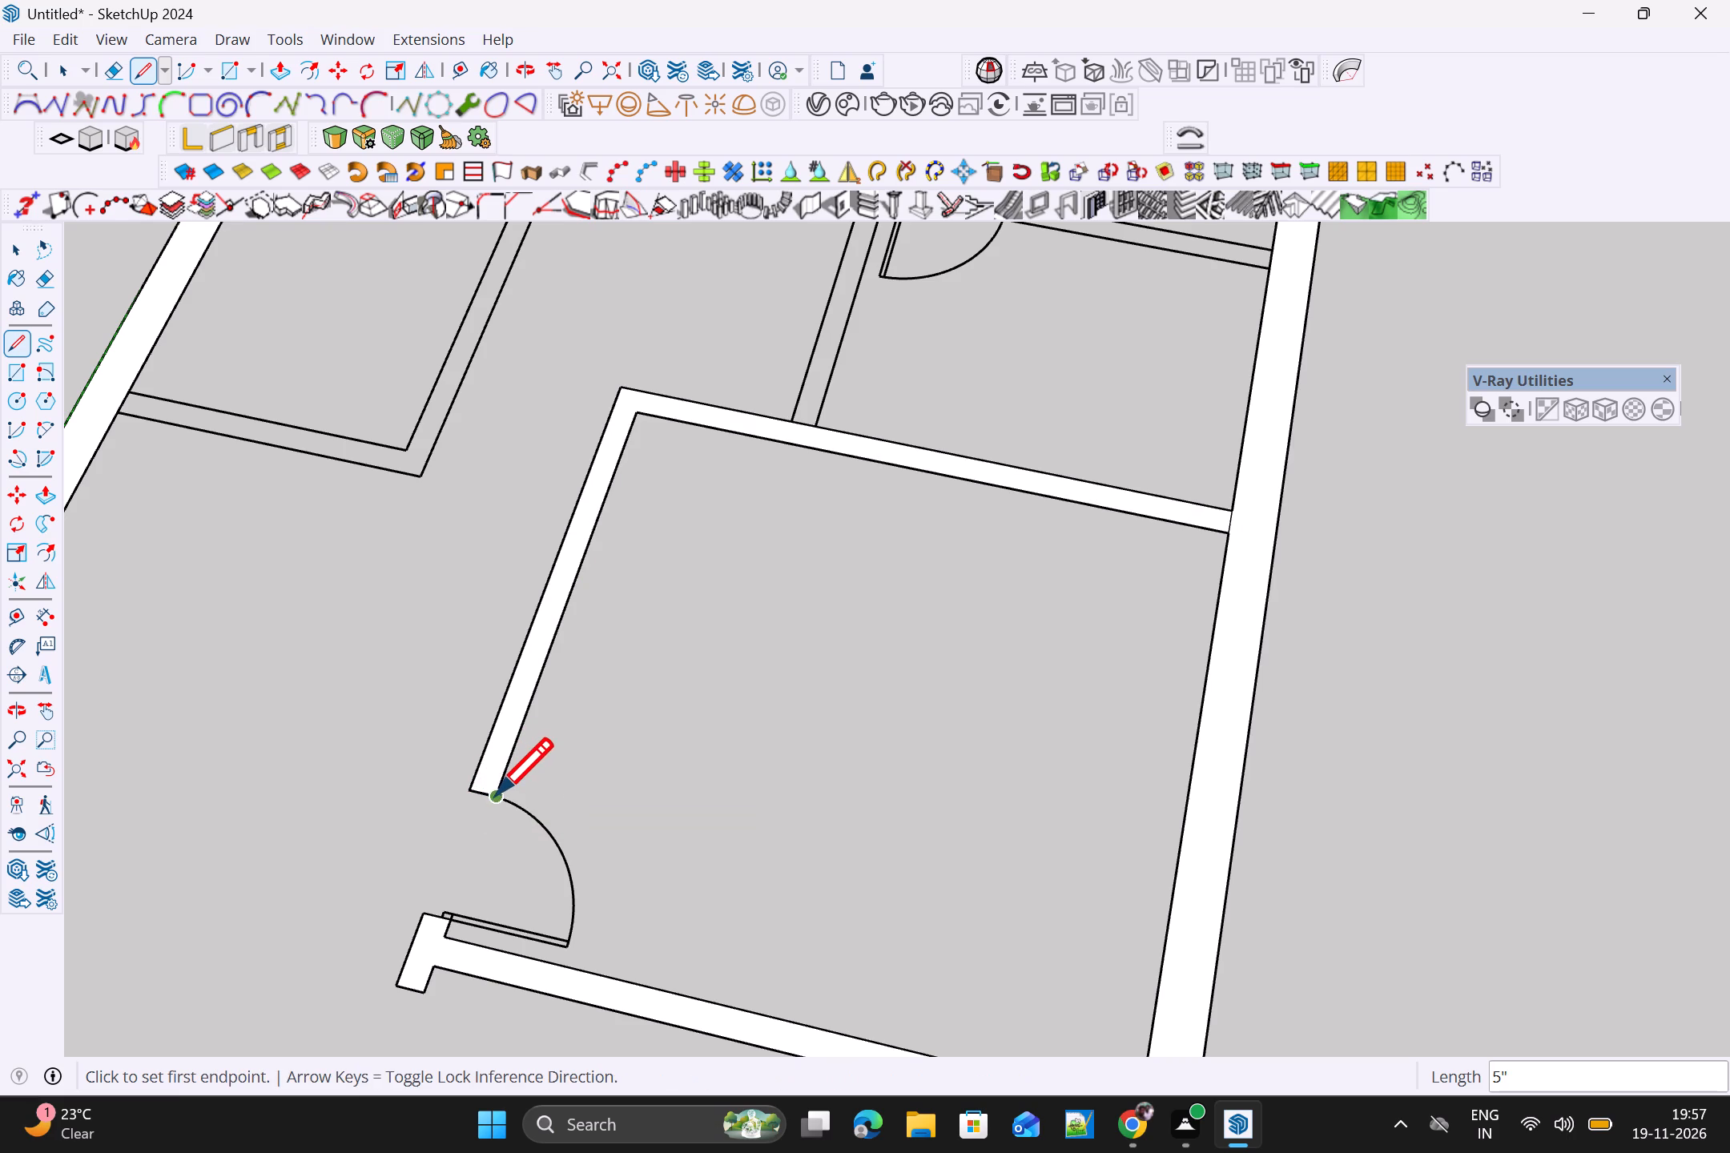
key("space")
Trace the passage-side face of the partition above the middle room, from the L-shaped wall up to its T-shaped head.
scroll(521, 785, "down", 5)
middle_click_drag(725, 660, 638, 884, "shift")
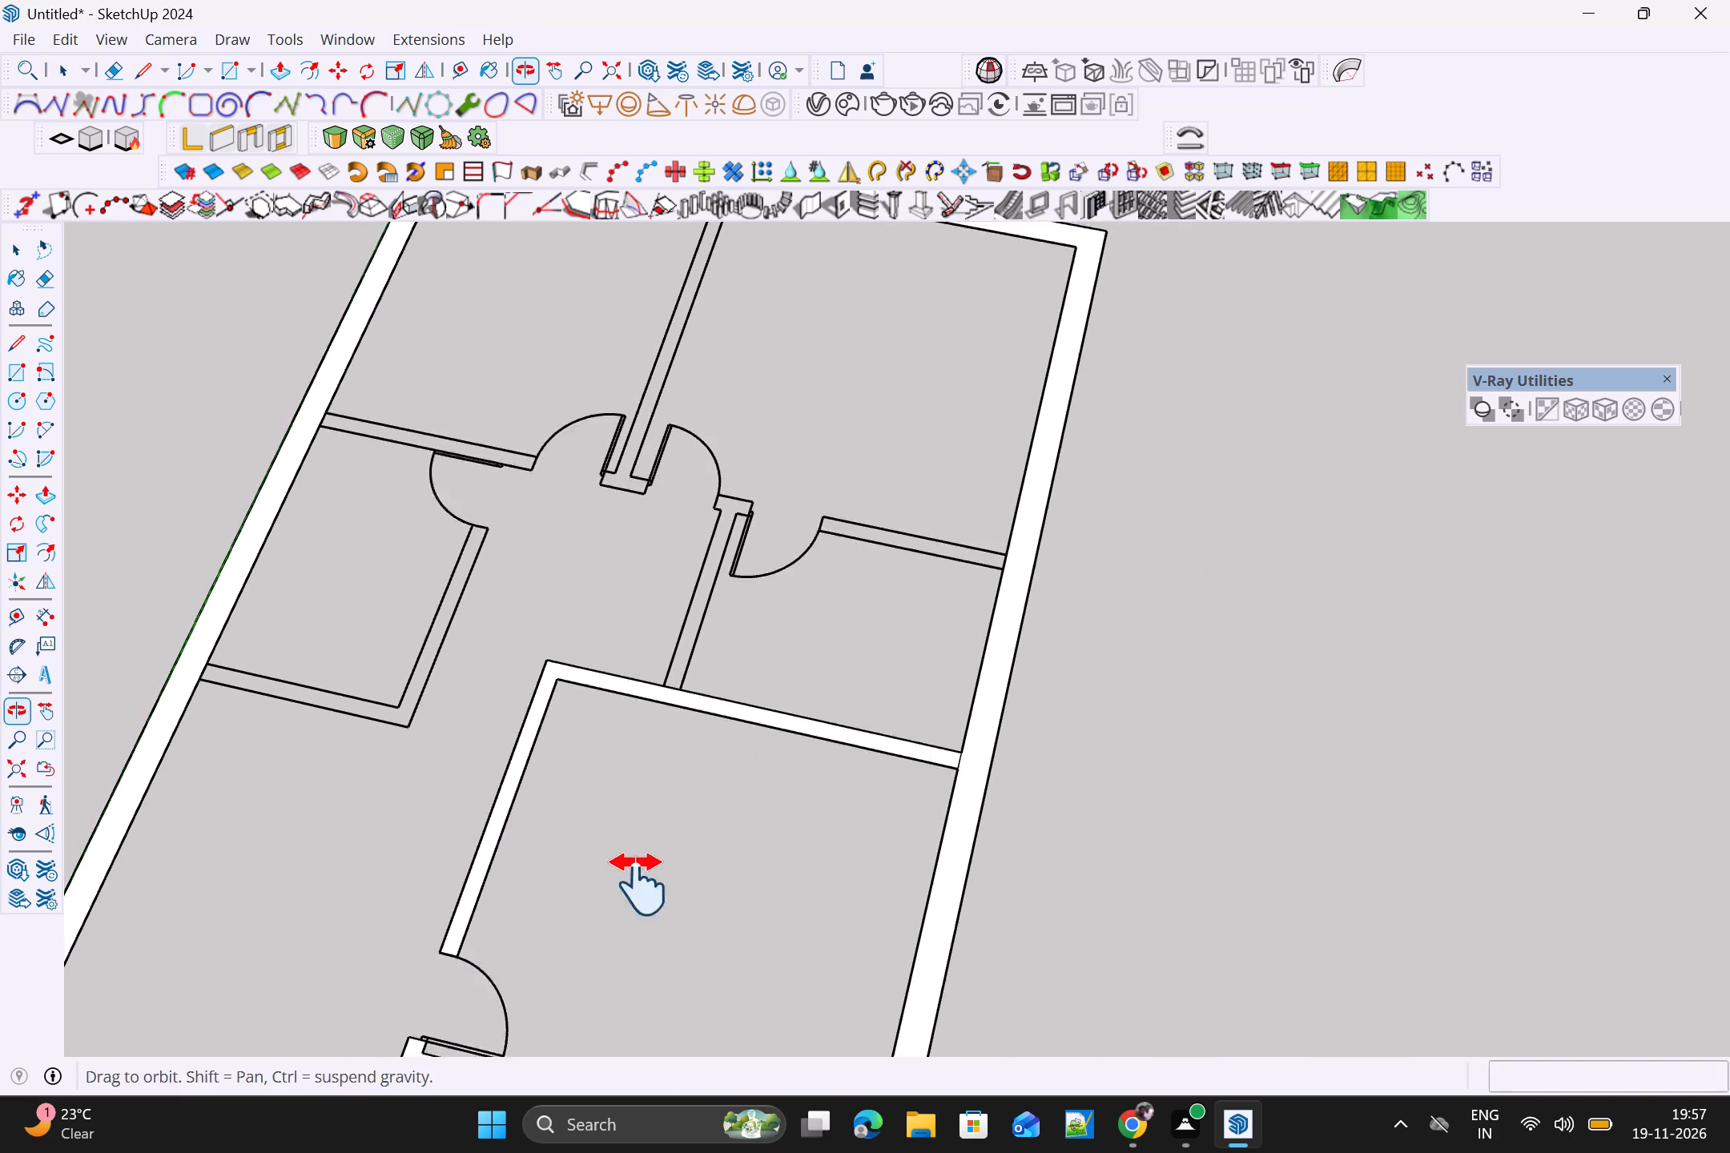
middle_click_drag(638, 884, 618, 927, "shift")
key("l")
scroll(593, 793, "up", 3)
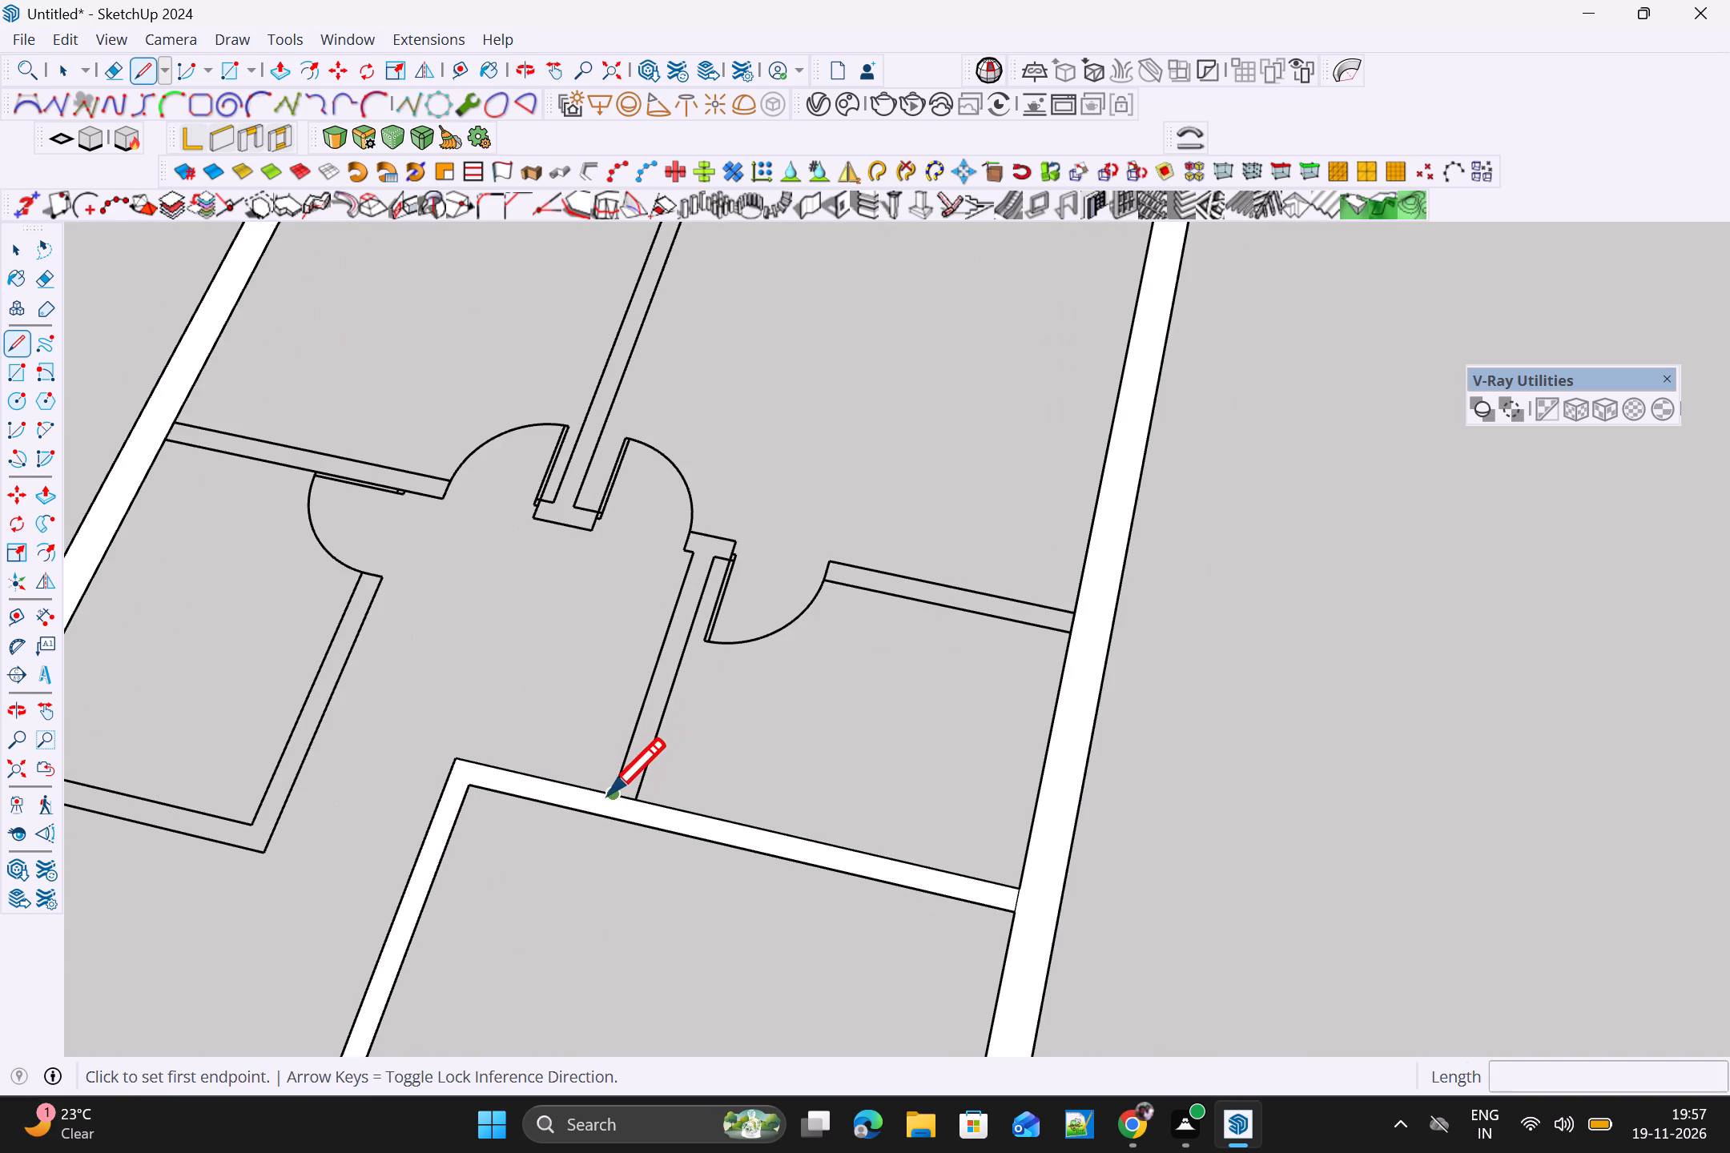
left_click_drag(608, 796, 619, 781)
left_click(693, 555)
Trace the short side and top edge of the partition's T-shaped head, ending with a 5" line beside the door leaf.
scroll(693, 555, "up", 2)
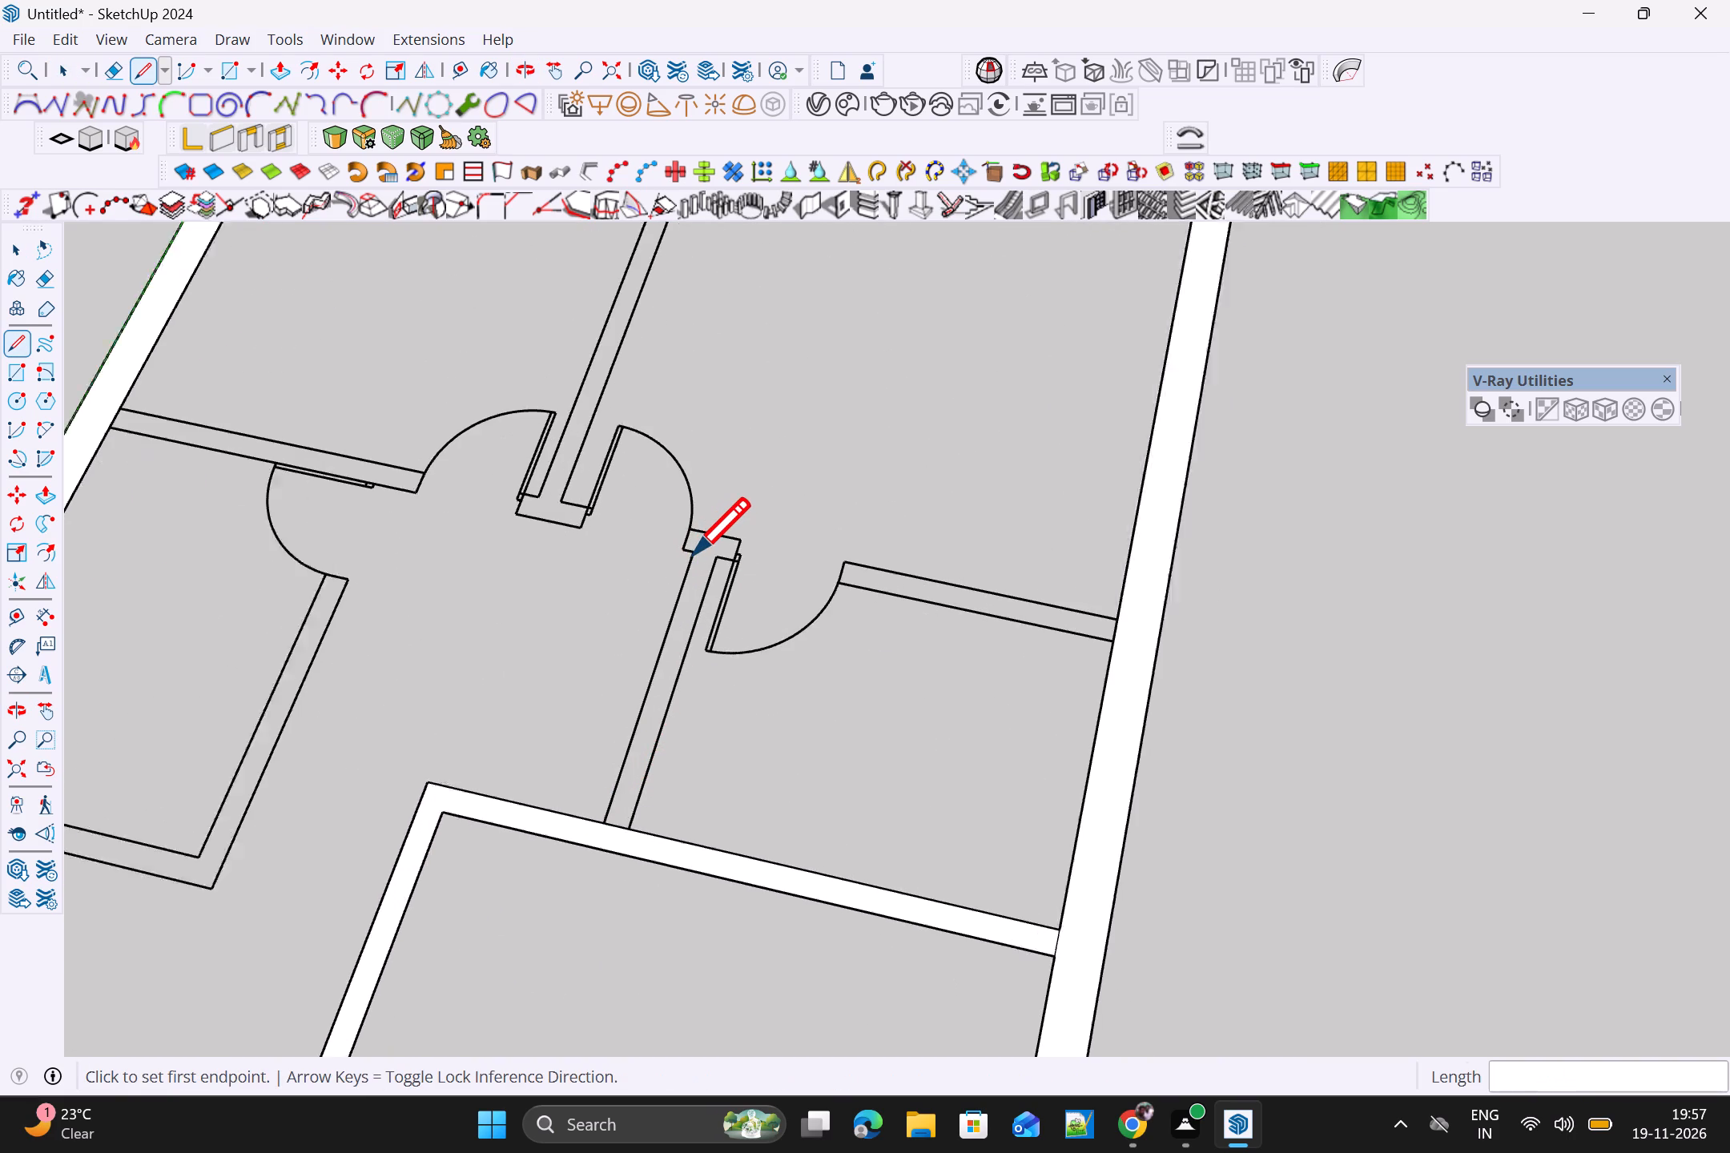
scroll(693, 555, "up", 5)
left_click(674, 540)
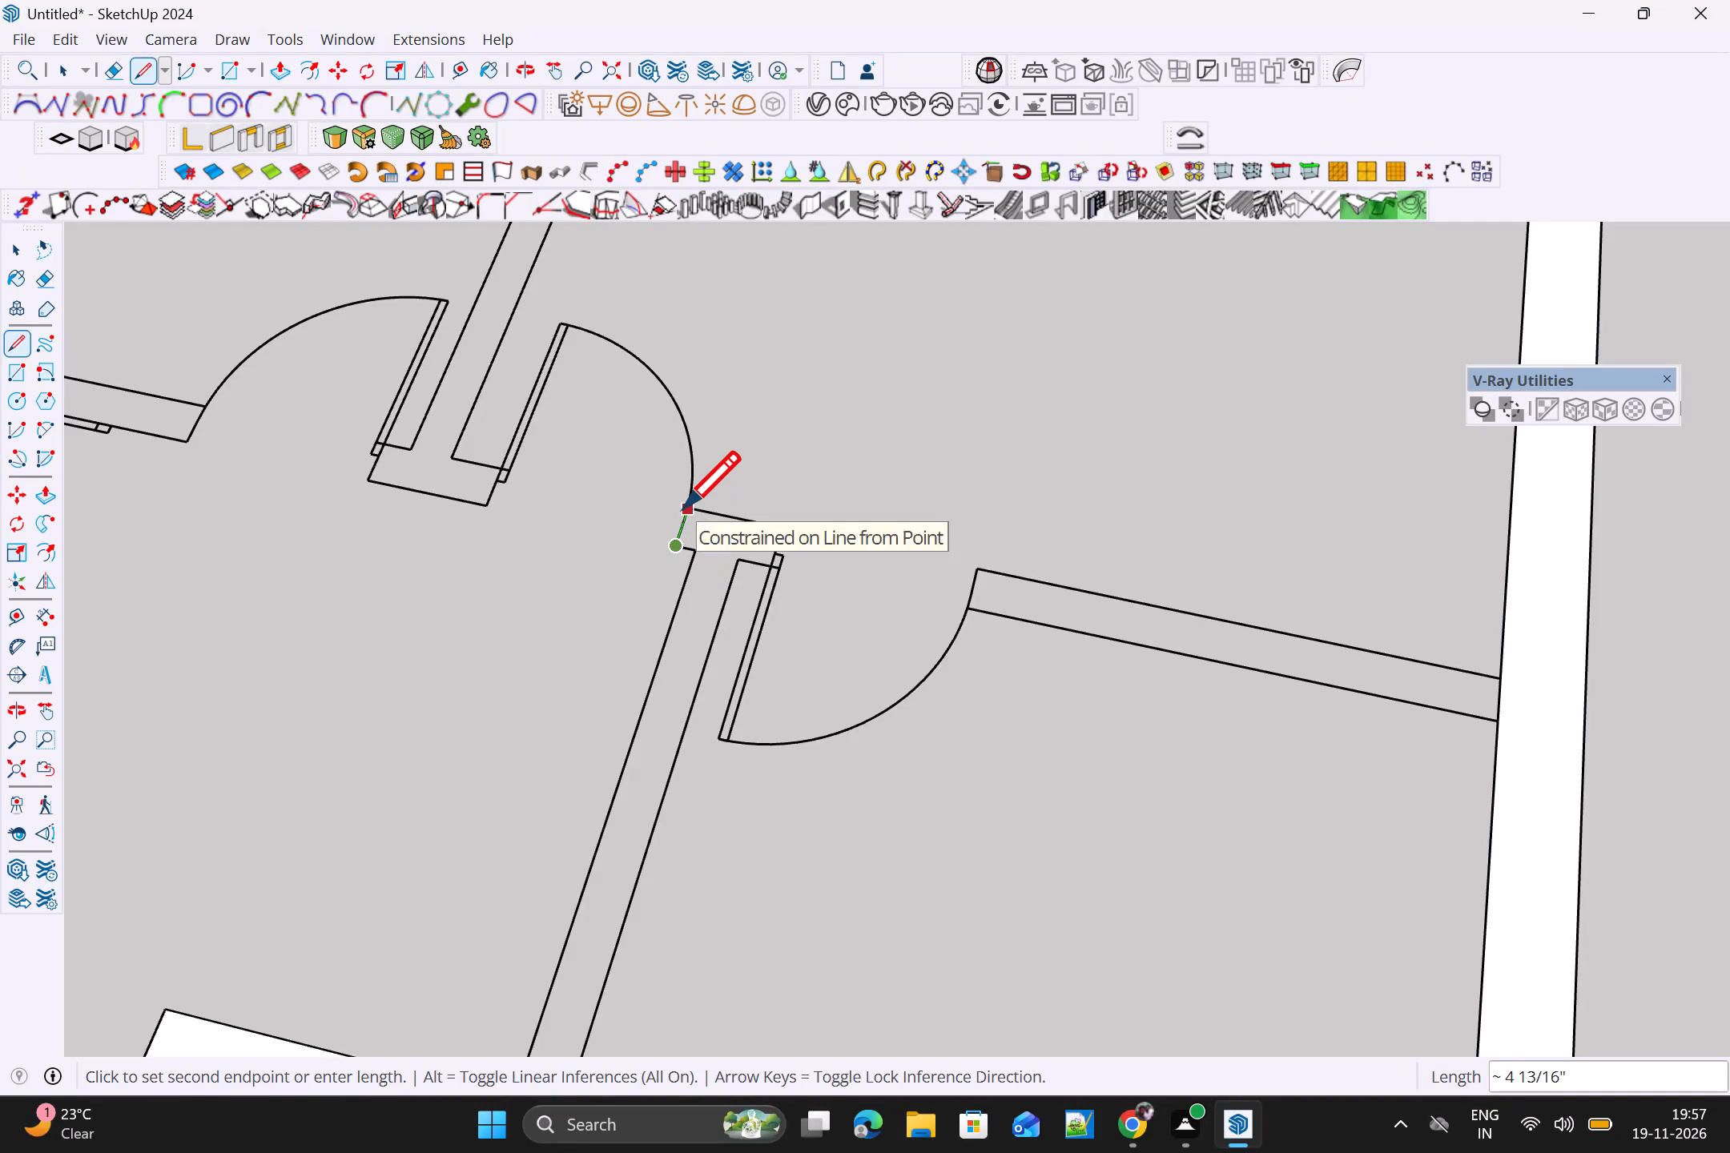
left_click(683, 508)
left_click(788, 529)
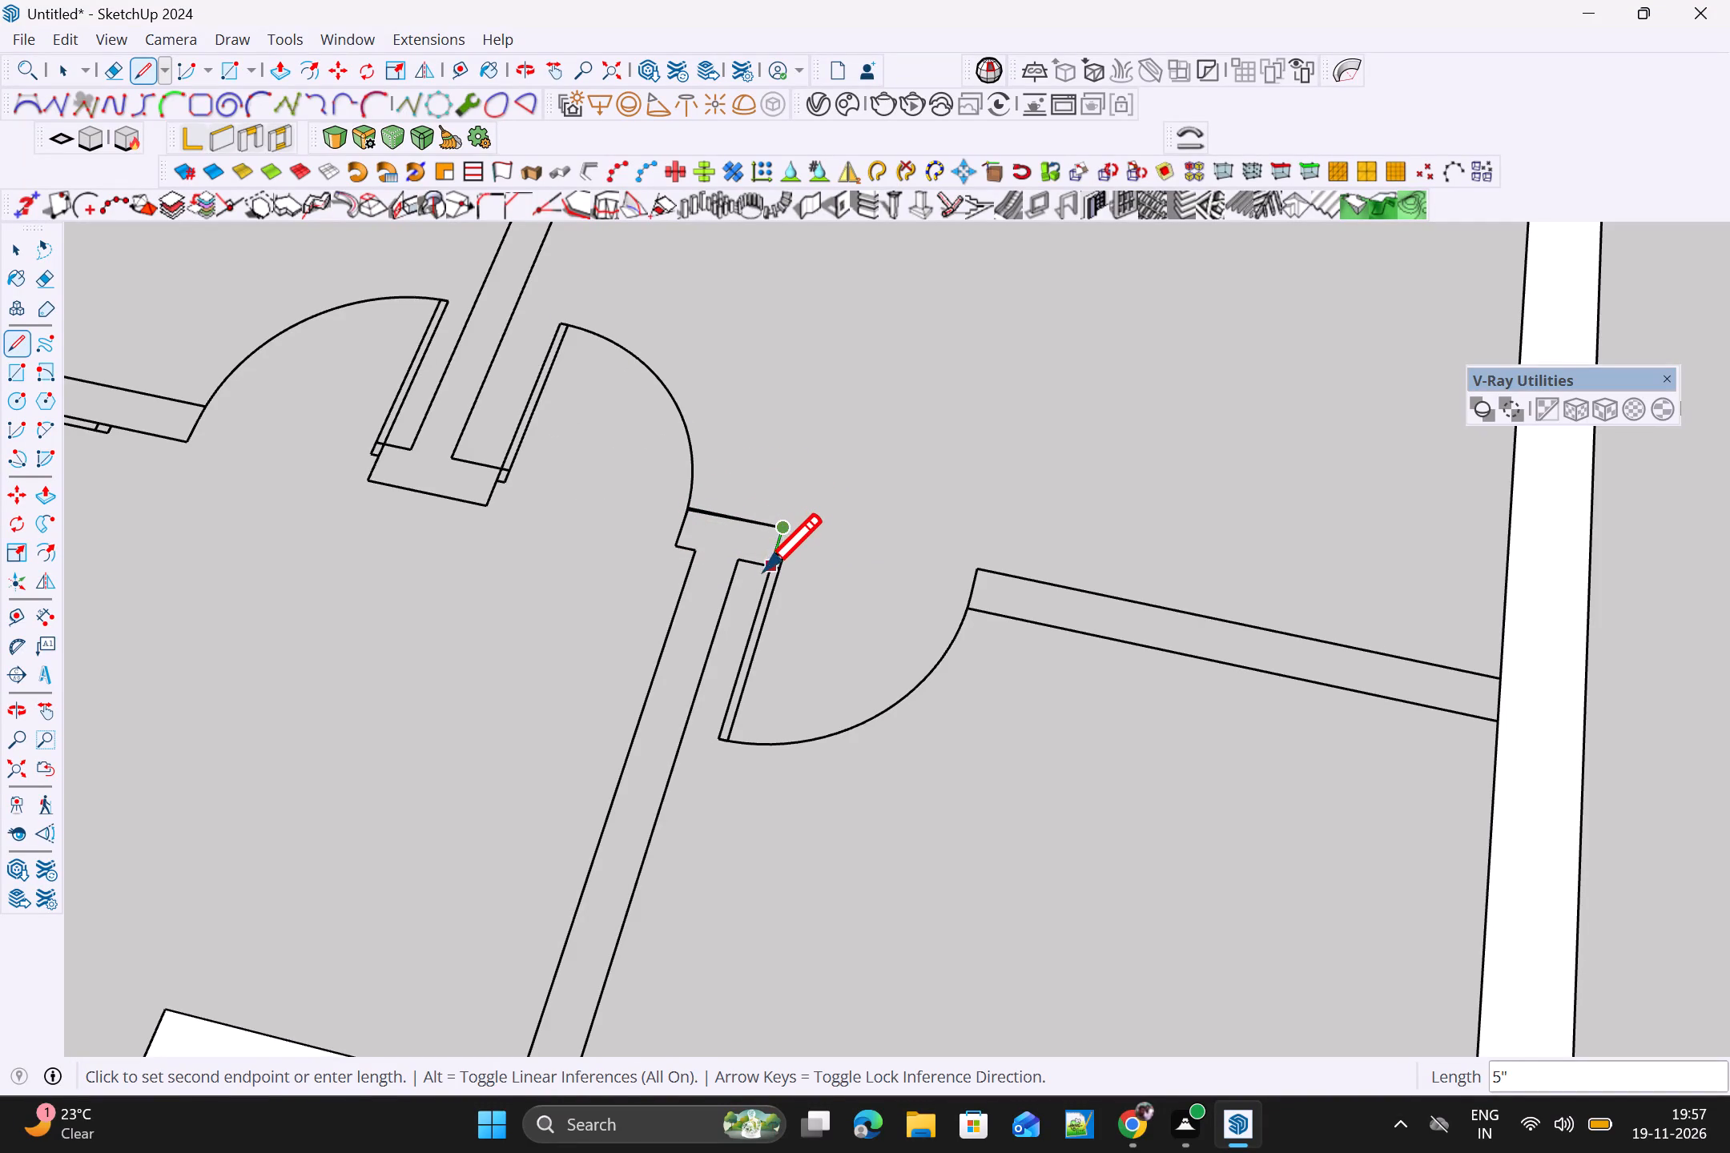
scroll(763, 567, "up", 4)
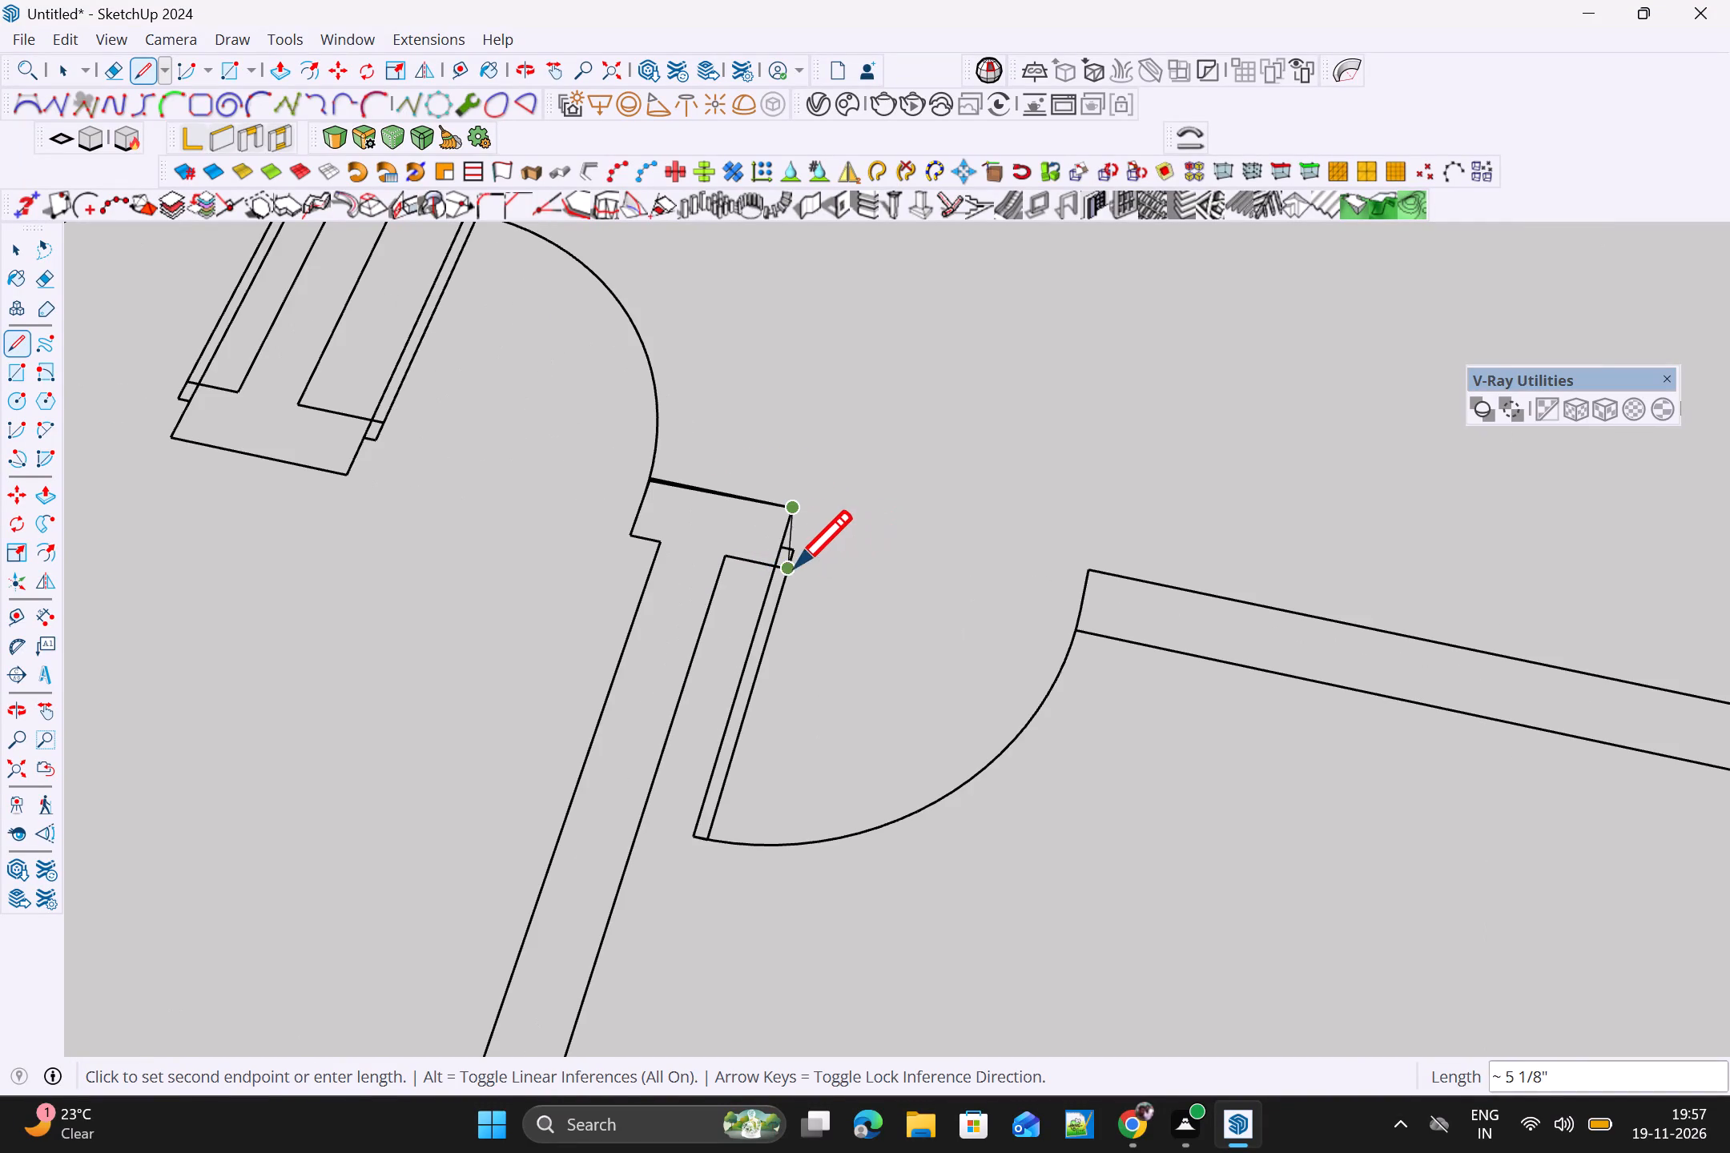
scroll(754, 564, "up", 5)
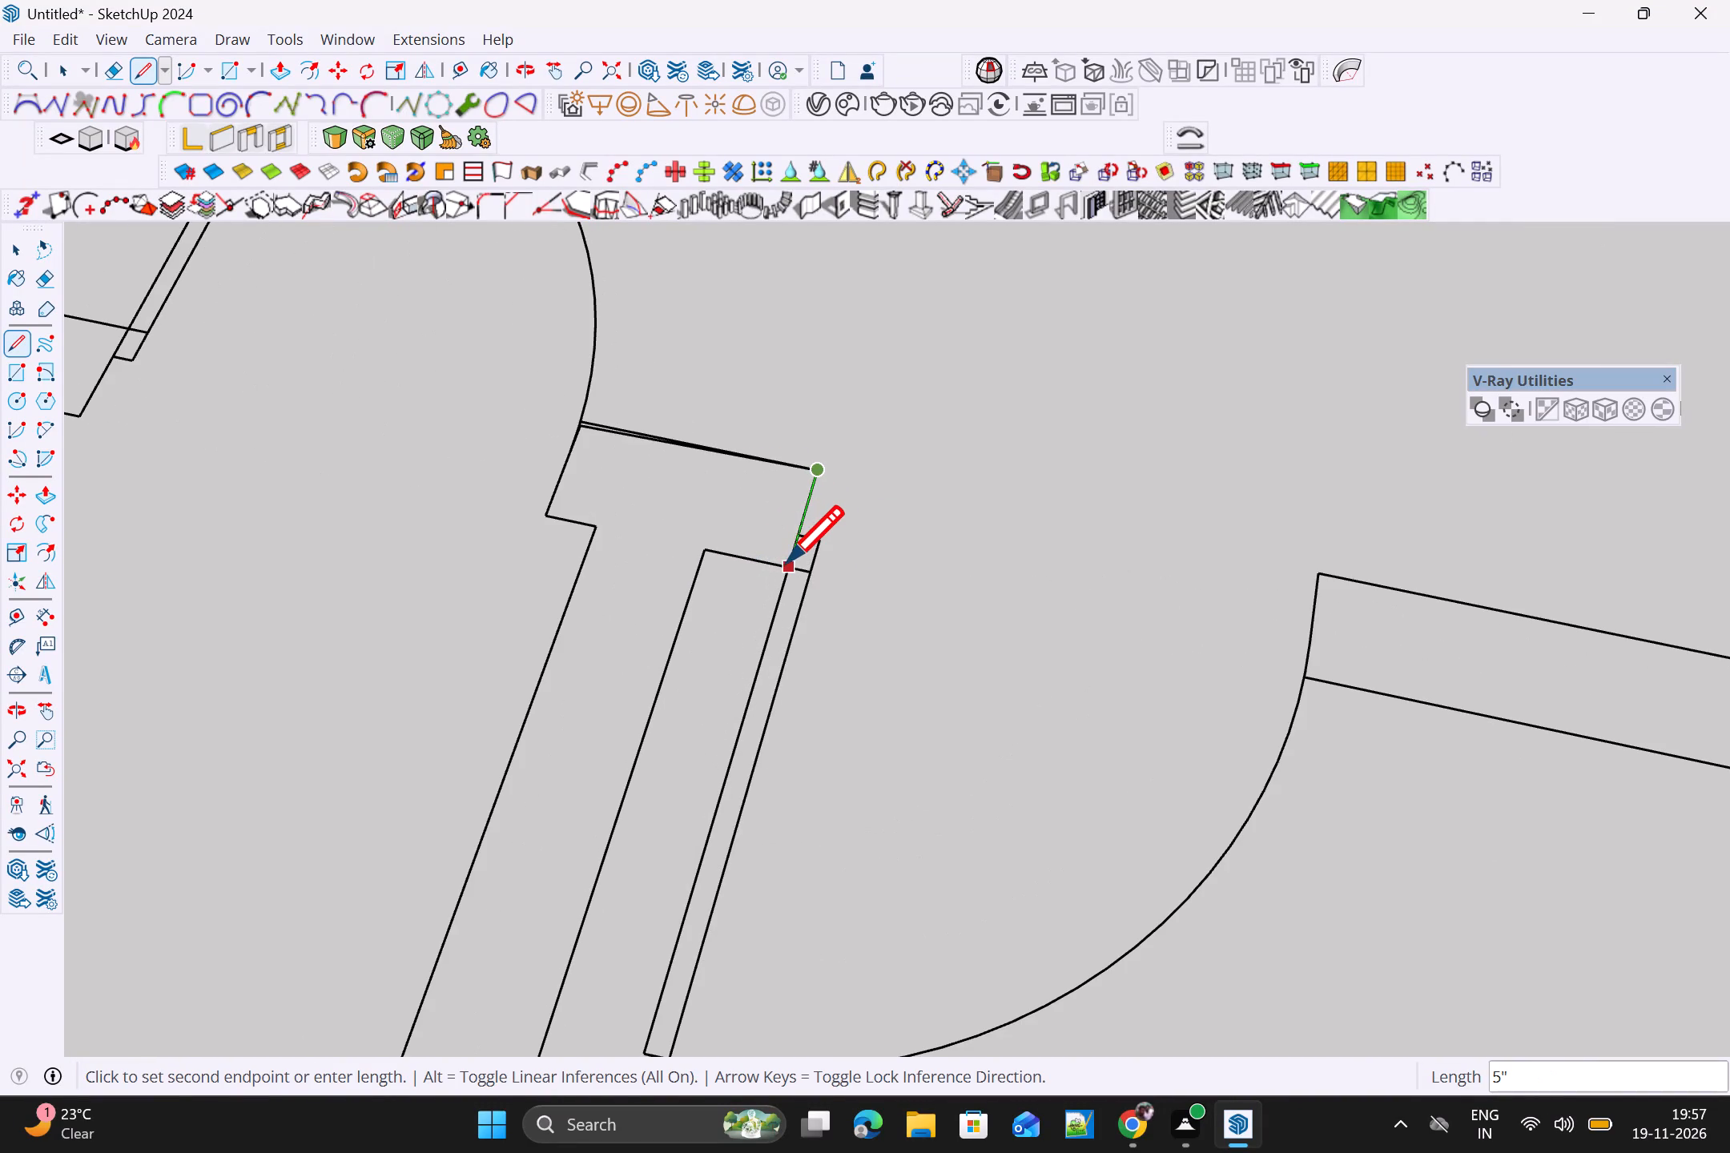
left_click(787, 568)
key("space")
scroll(754, 589, "down", 10)
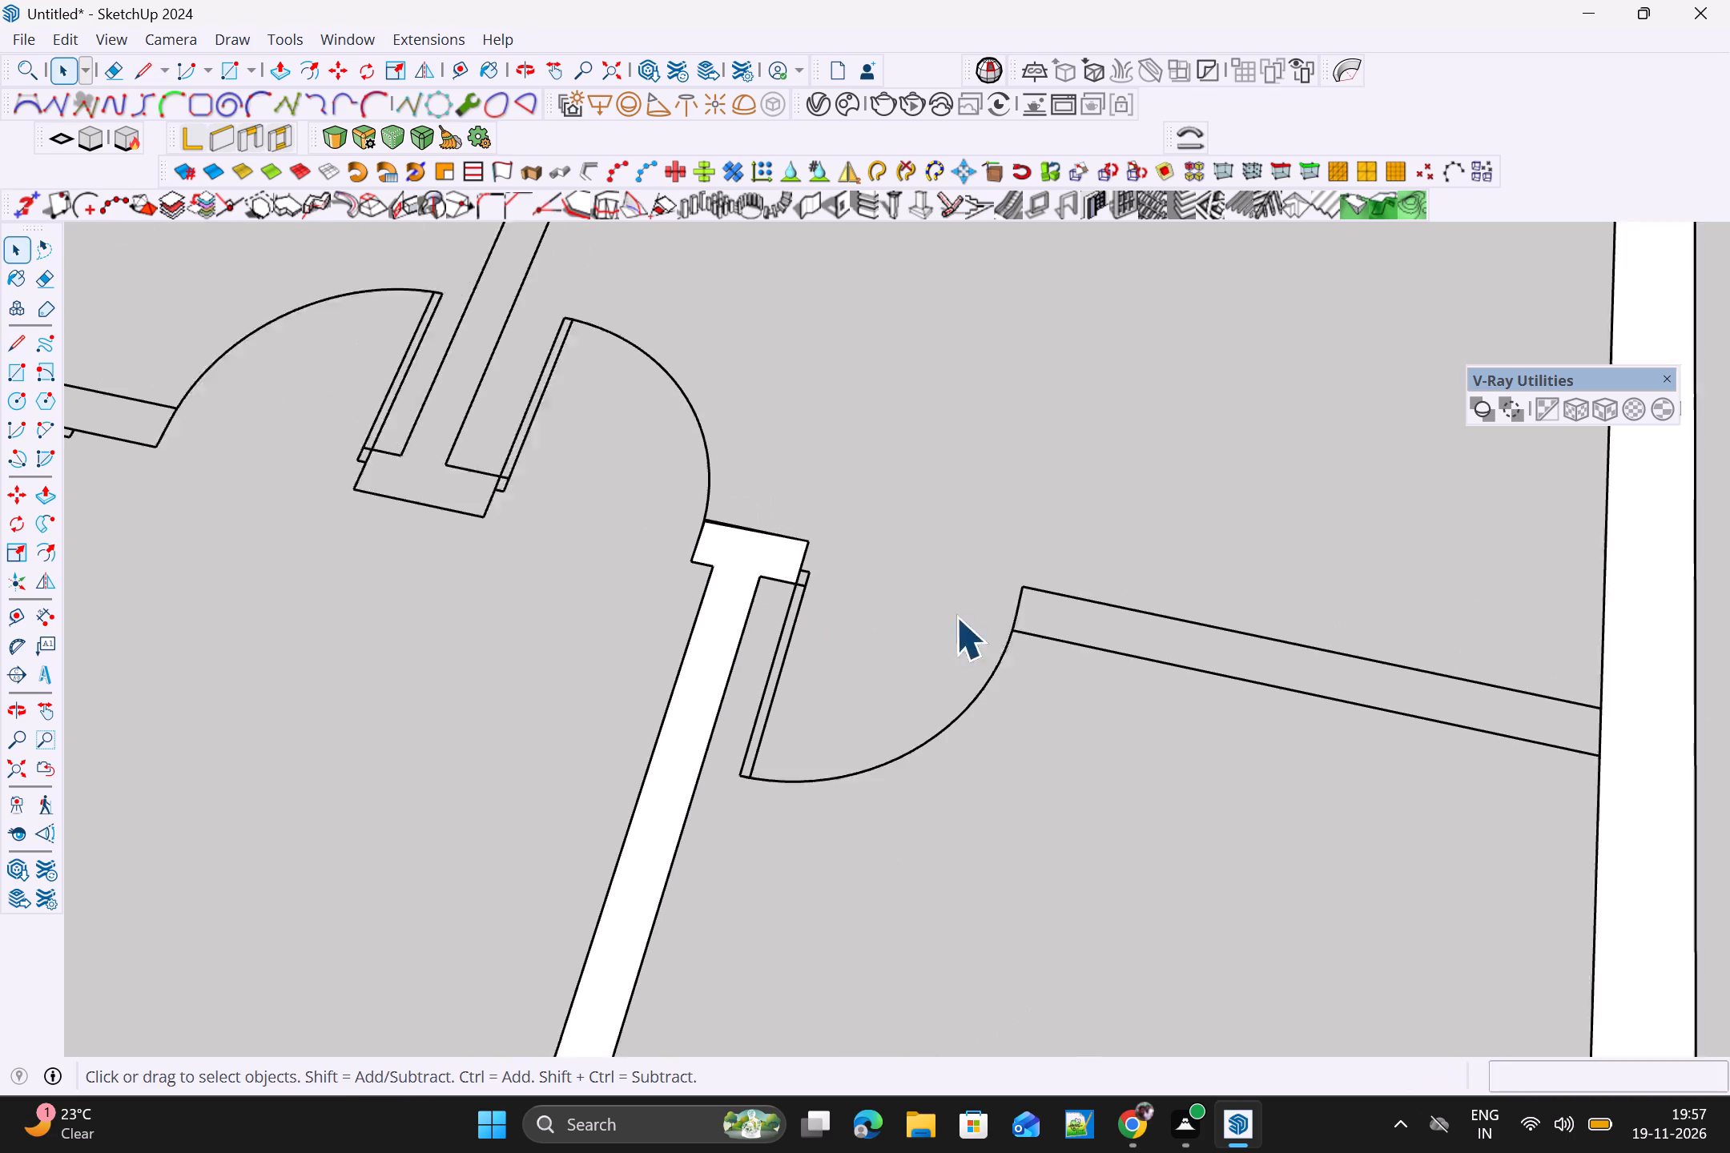
Close the door-side end of the short wall that runs from the T-headed partition's doorway to the outer side wall.
key("l")
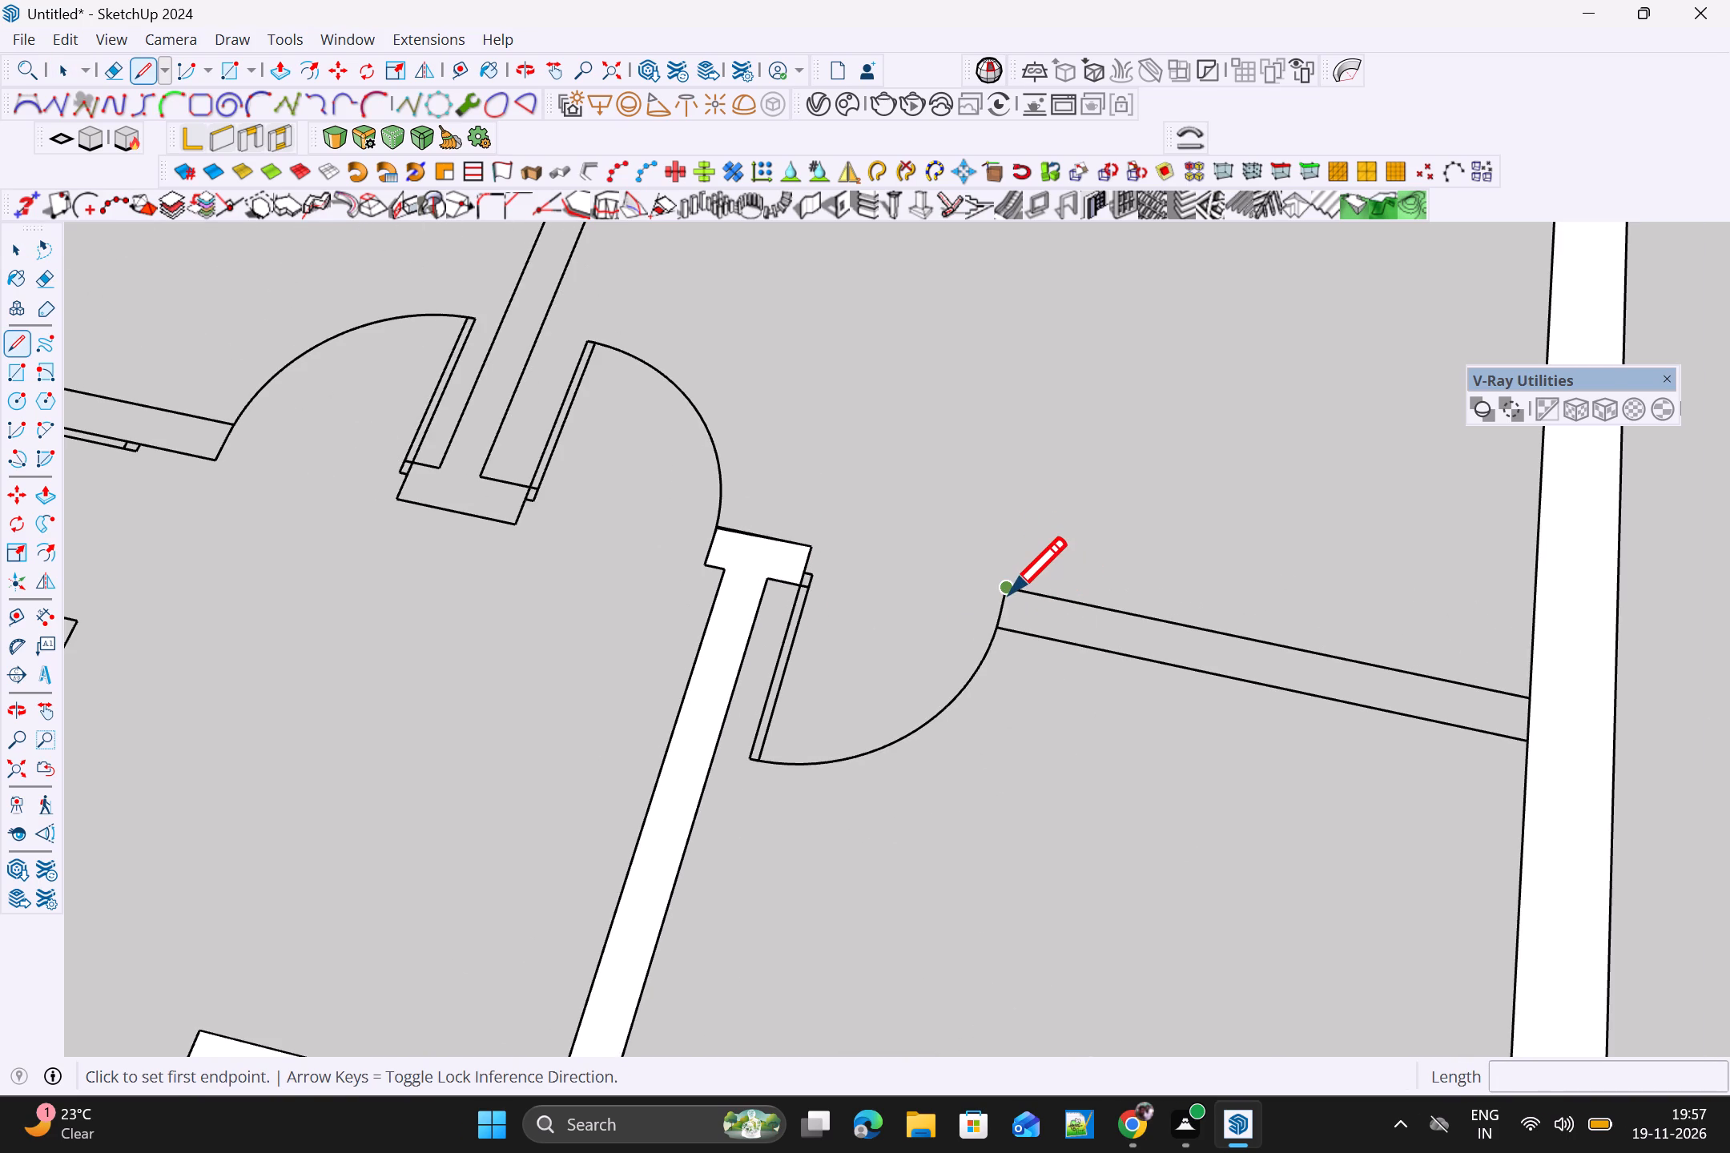
left_click(1009, 594)
left_click(994, 628)
scroll(994, 628, "down", 6)
key("space")
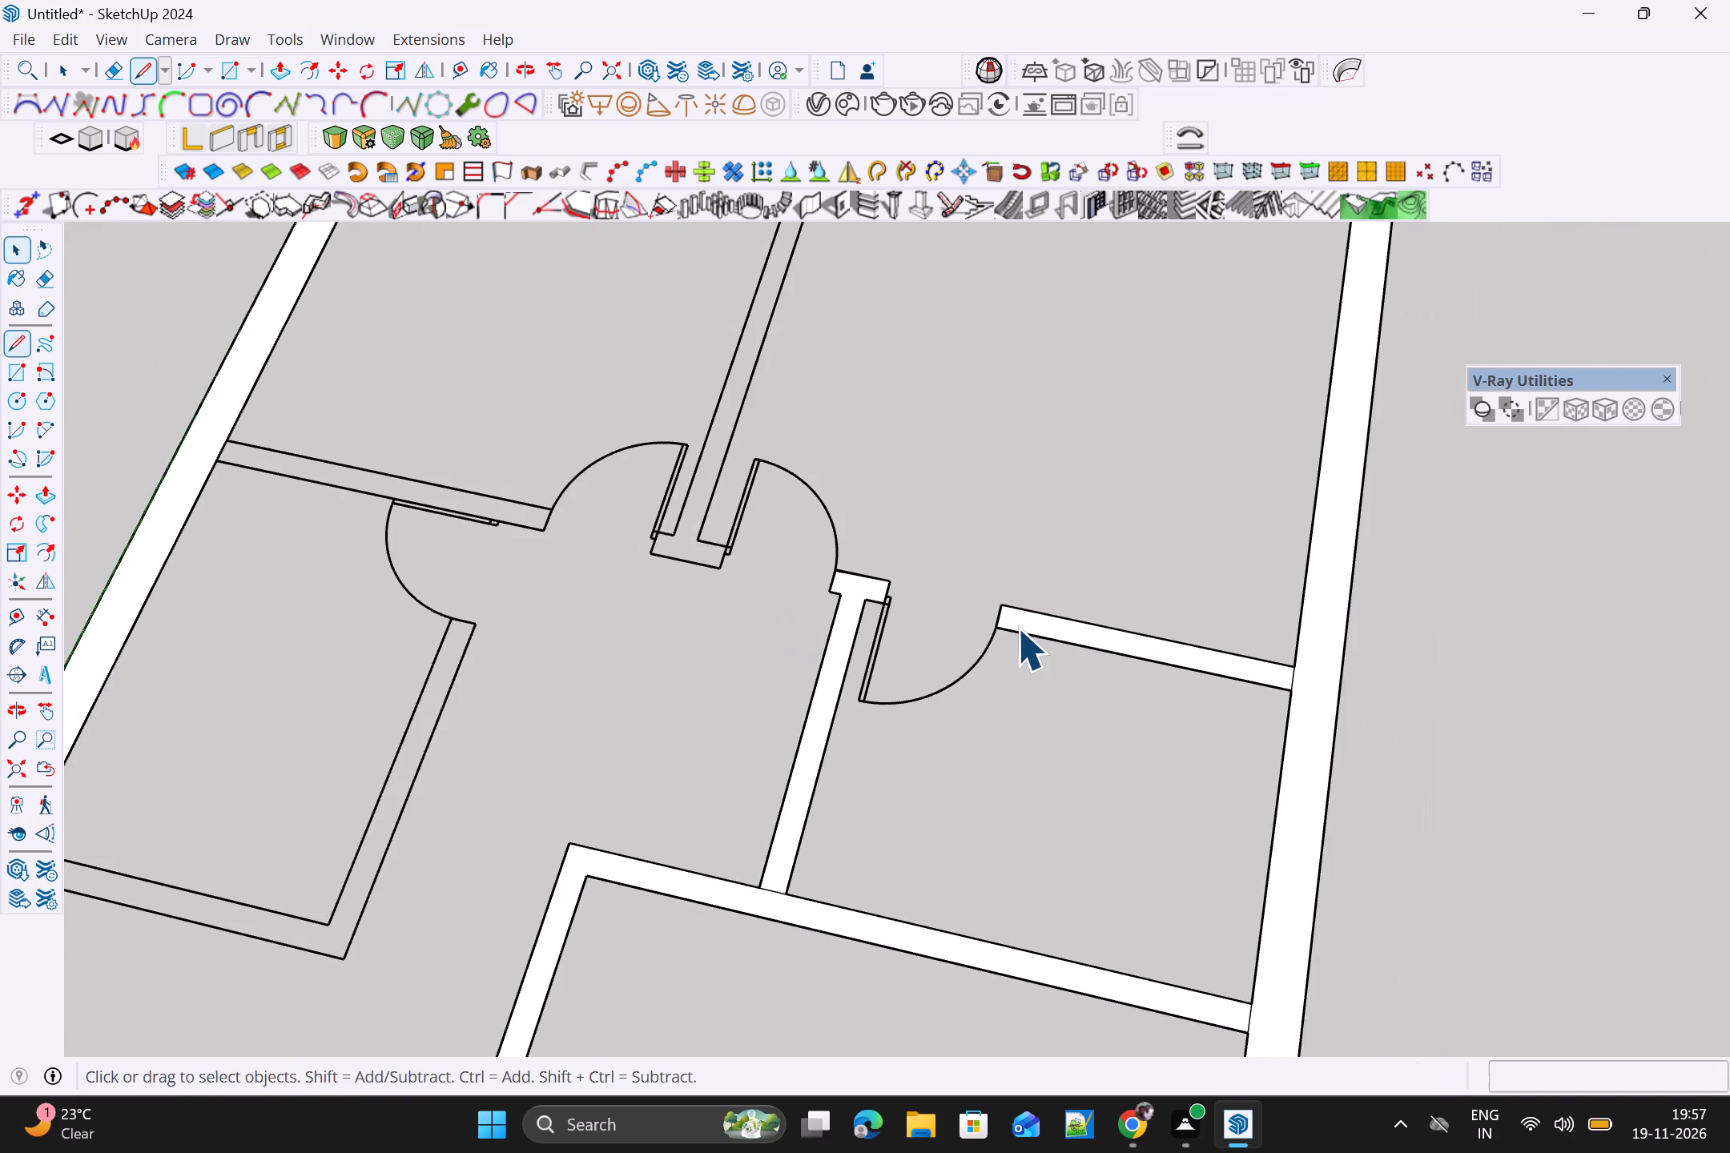
Trace the foot of the partition between the two rear rooms with lines of 5", about 1' 2 7/16" and about 3 5/16".
scroll(1017, 630, "down", 10)
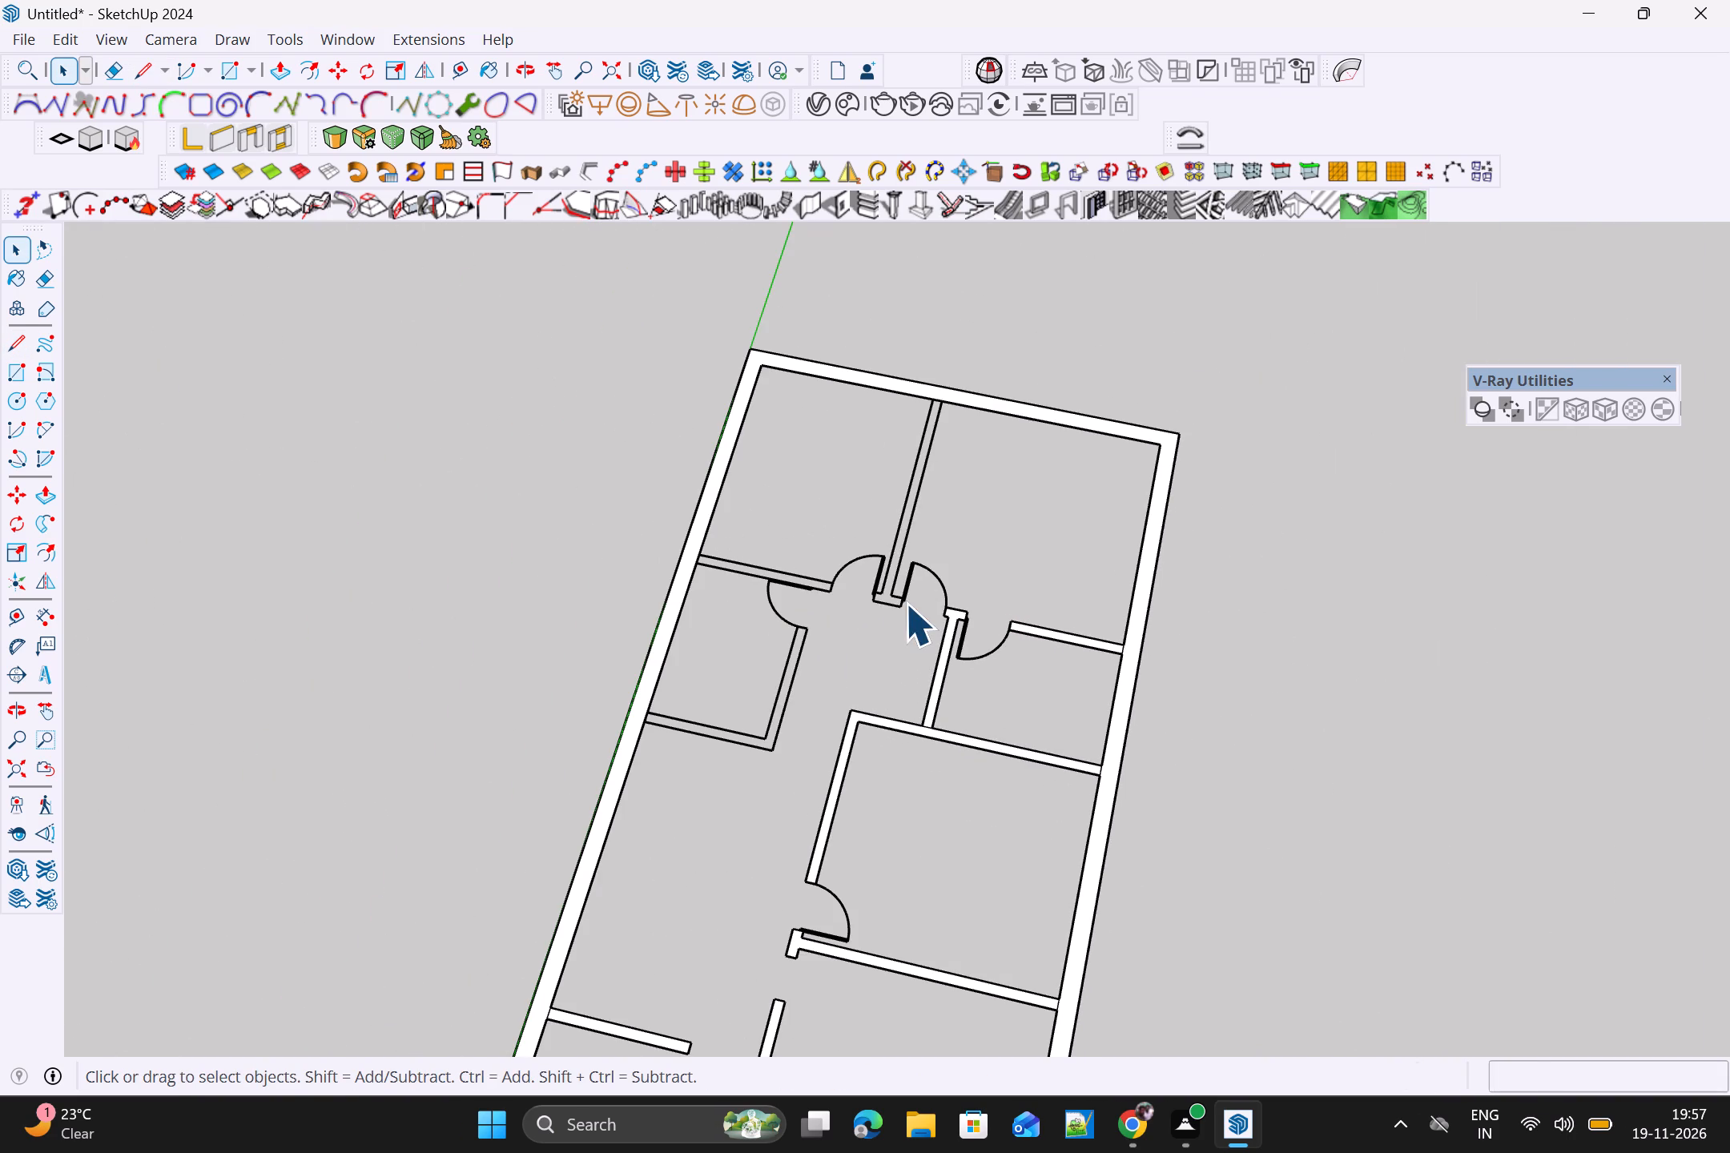
key("l")
scroll(904, 601, "up", 16)
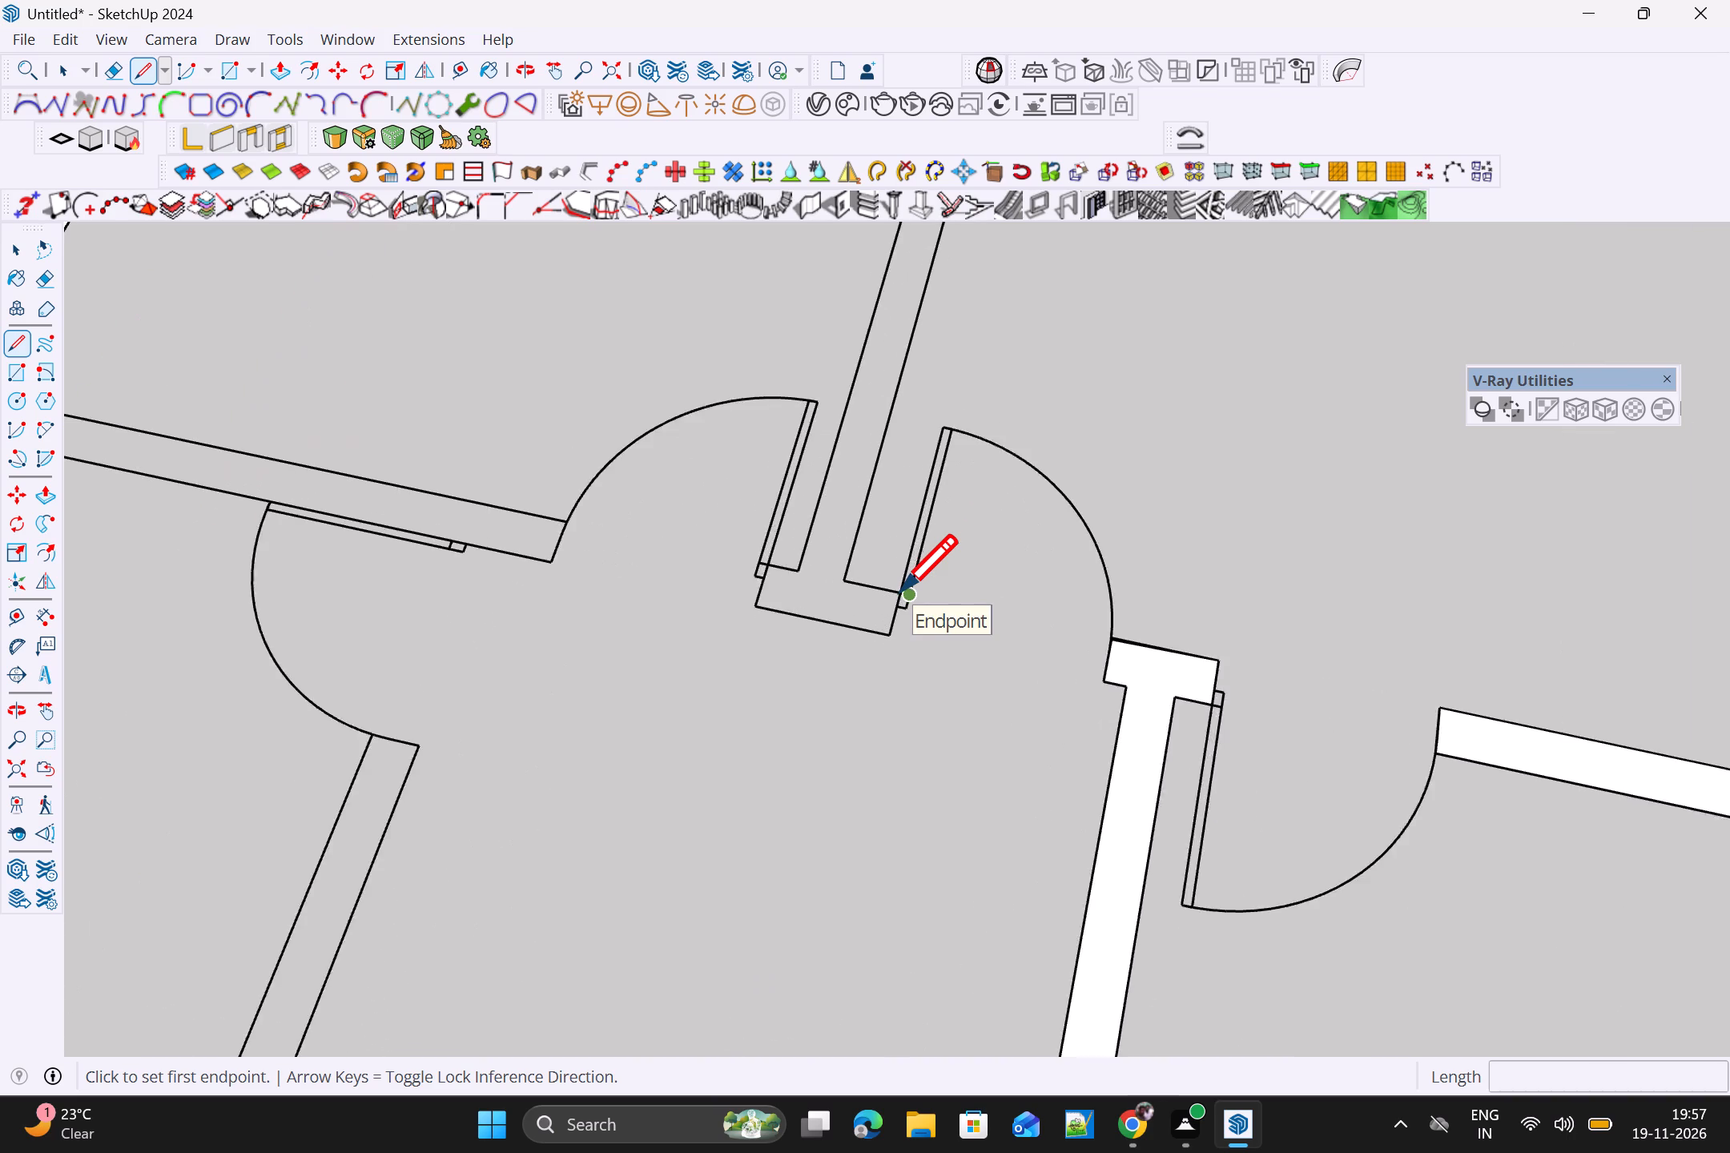
scroll(900, 592, "up", 3)
left_click(897, 597)
left_click(881, 661)
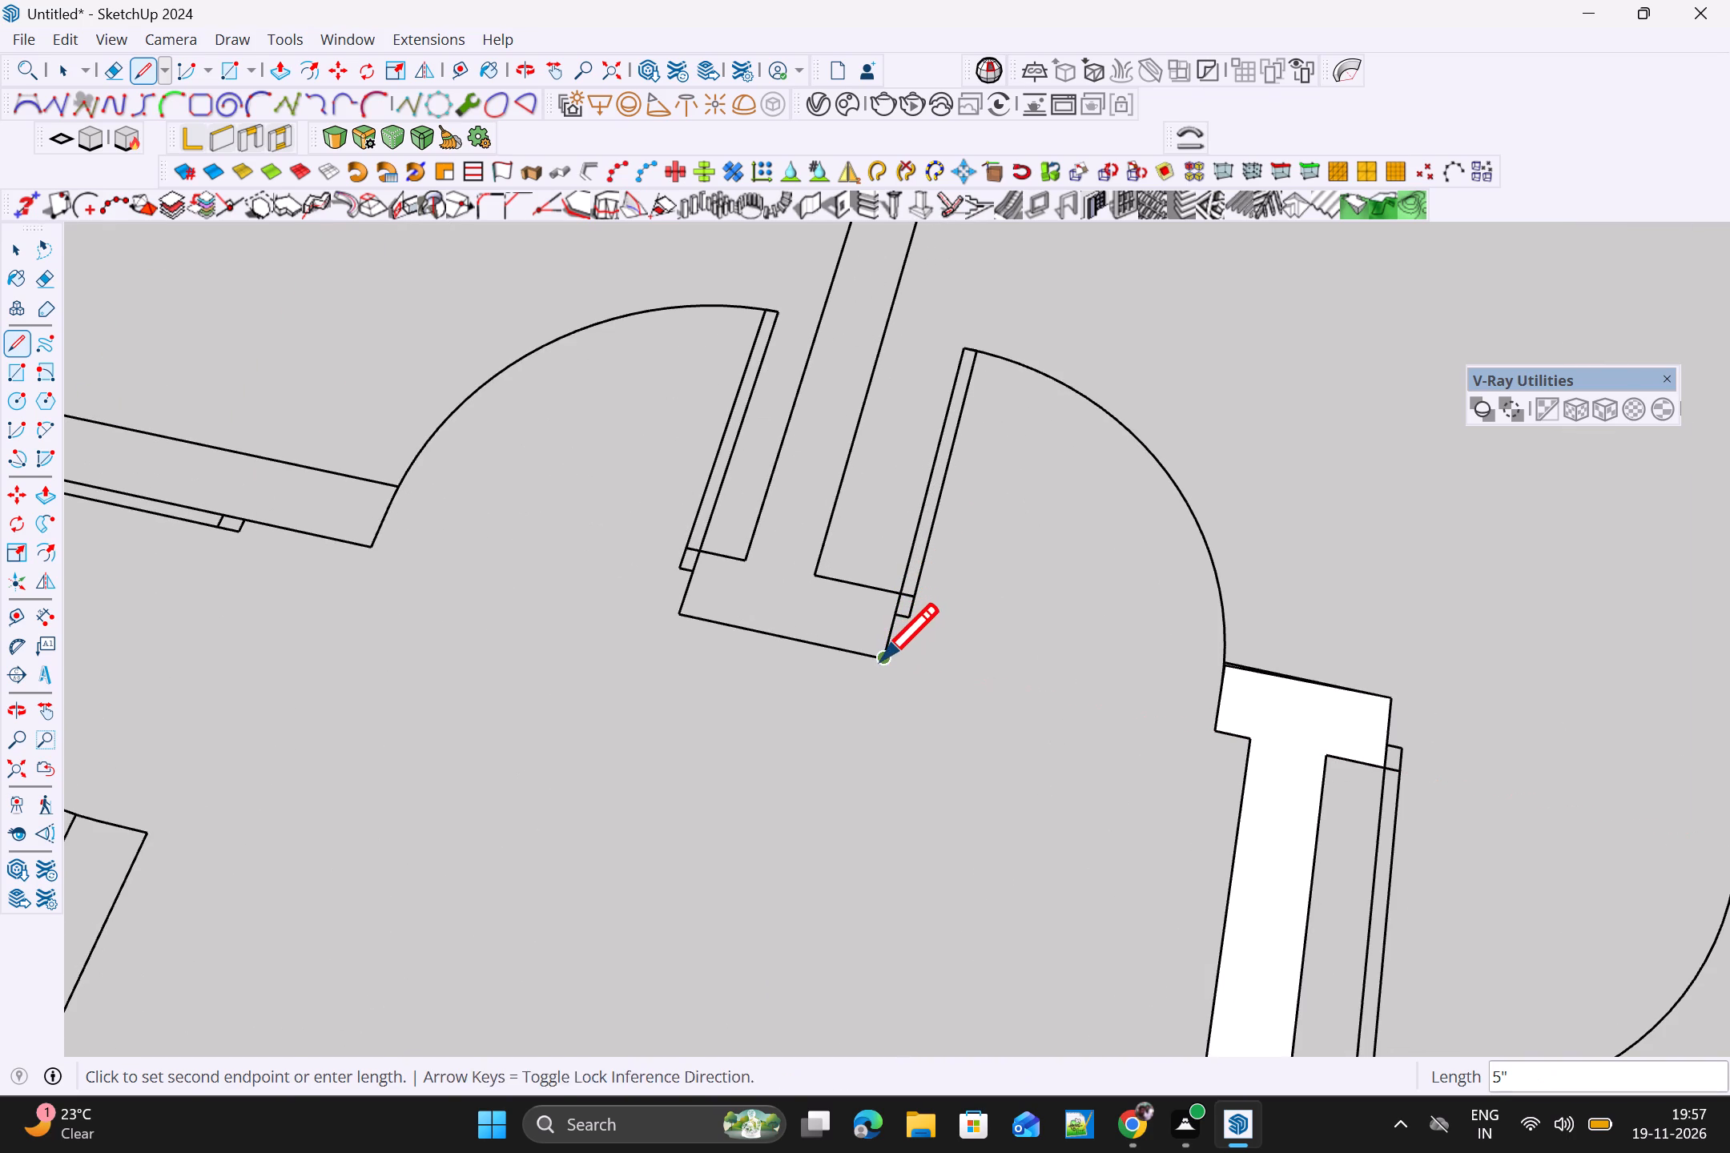
left_click(683, 620)
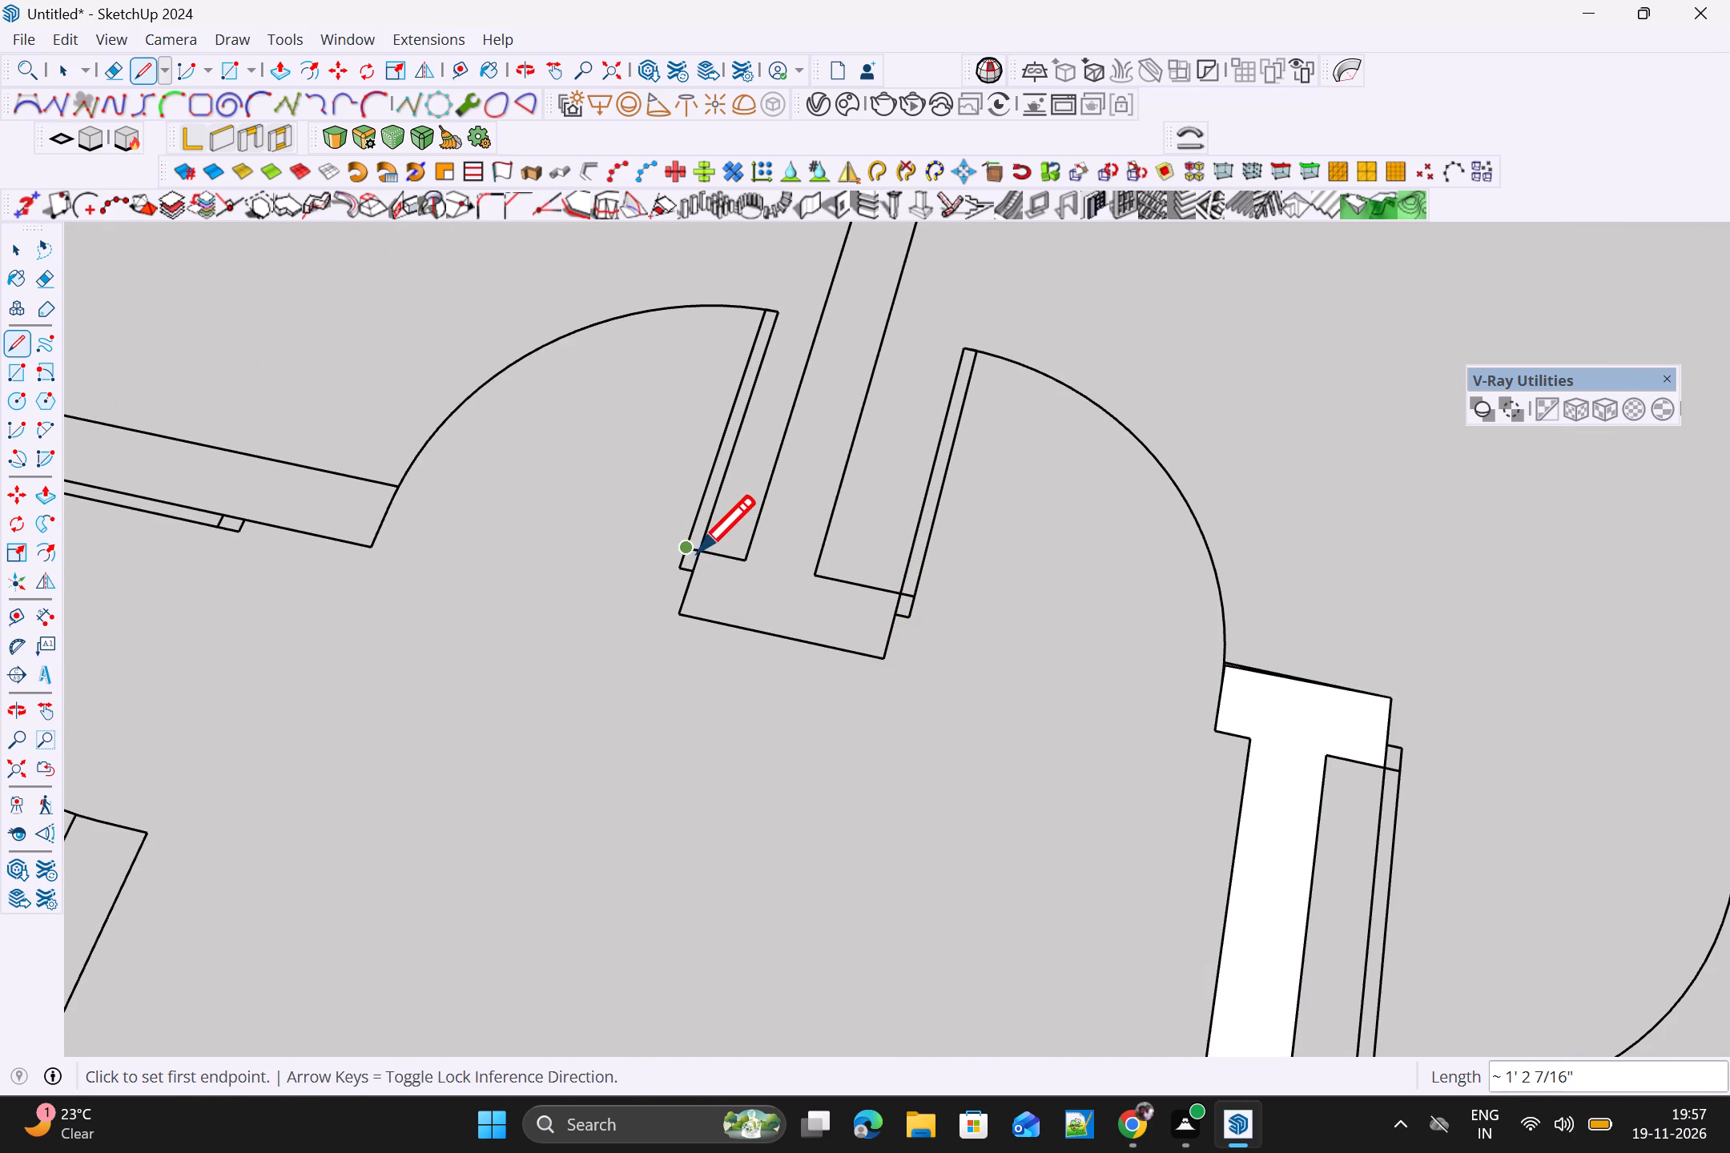
scroll(702, 548, "up", 3)
left_click(702, 550)
left_click(757, 564)
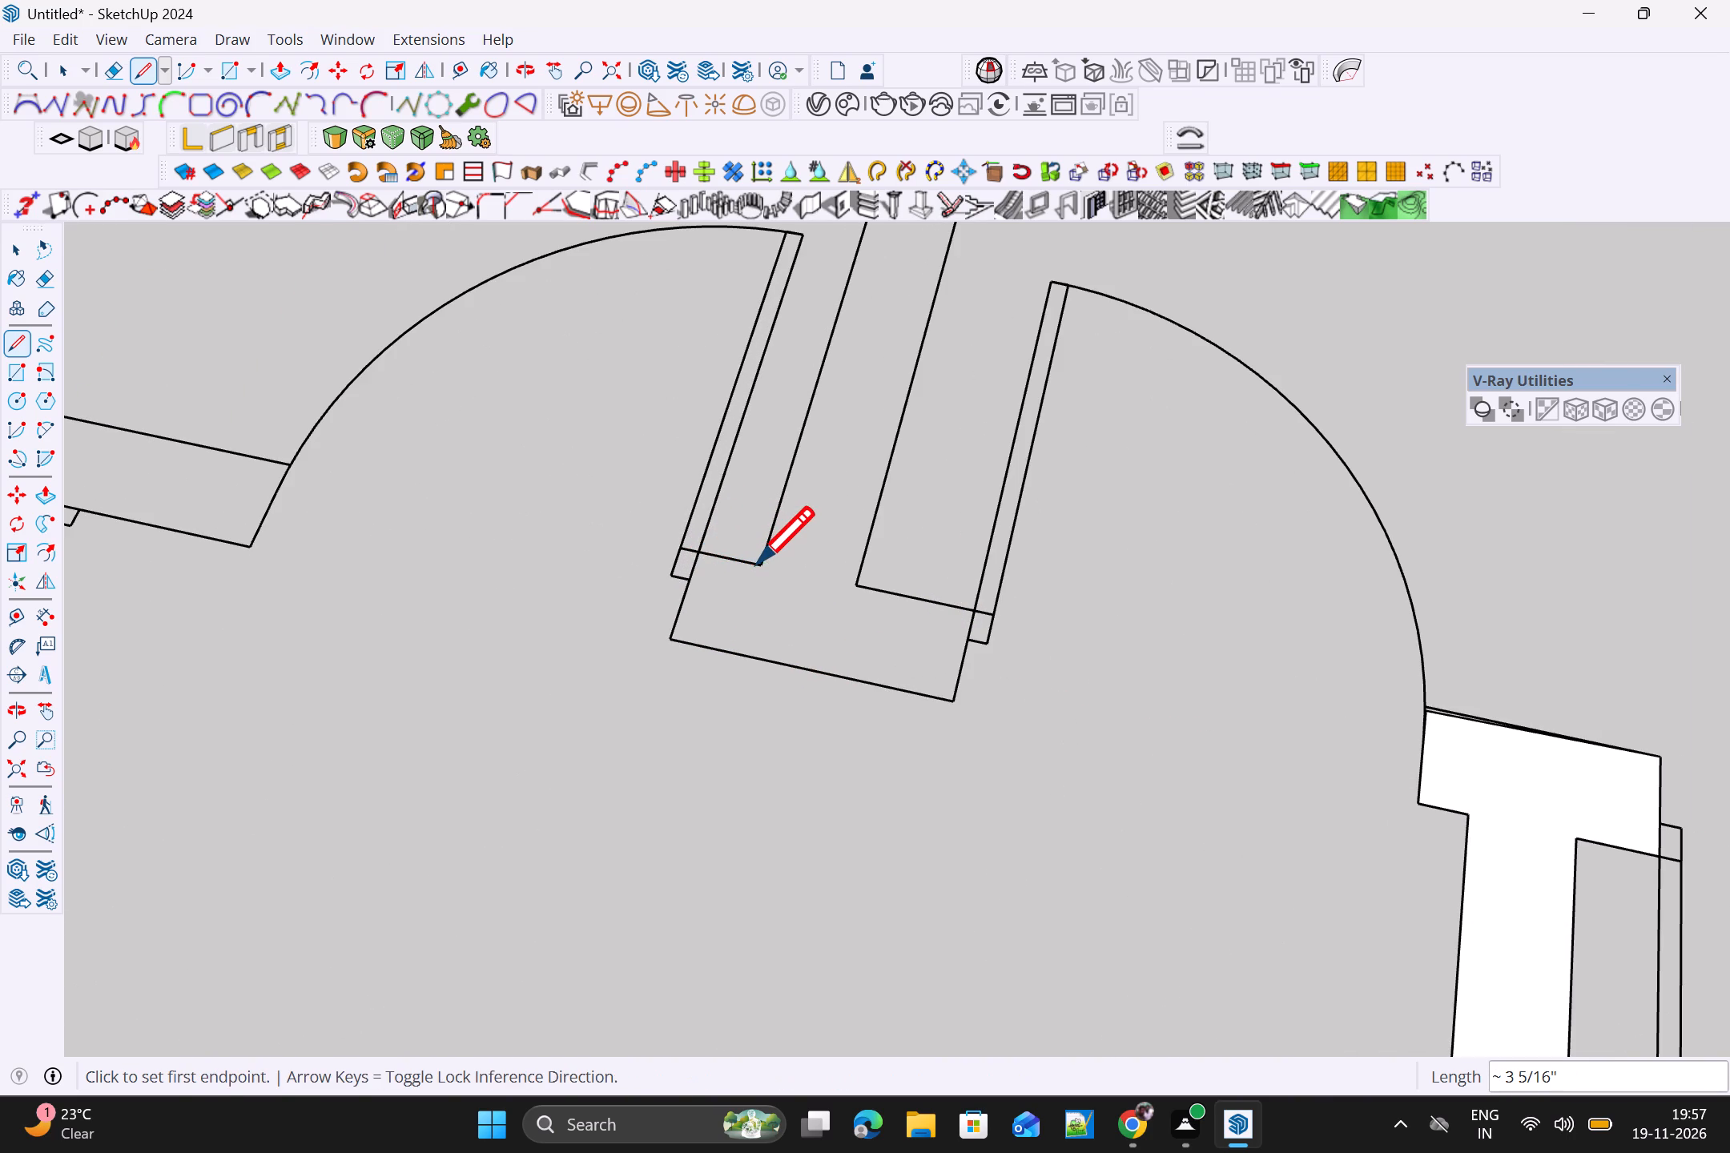
Draw a 5" line across that partition's outer-wall end, then trace its far face and the foot's short upper edge.
scroll(757, 564, "down", 14)
middle_click_drag(786, 538, 665, 890, "shift")
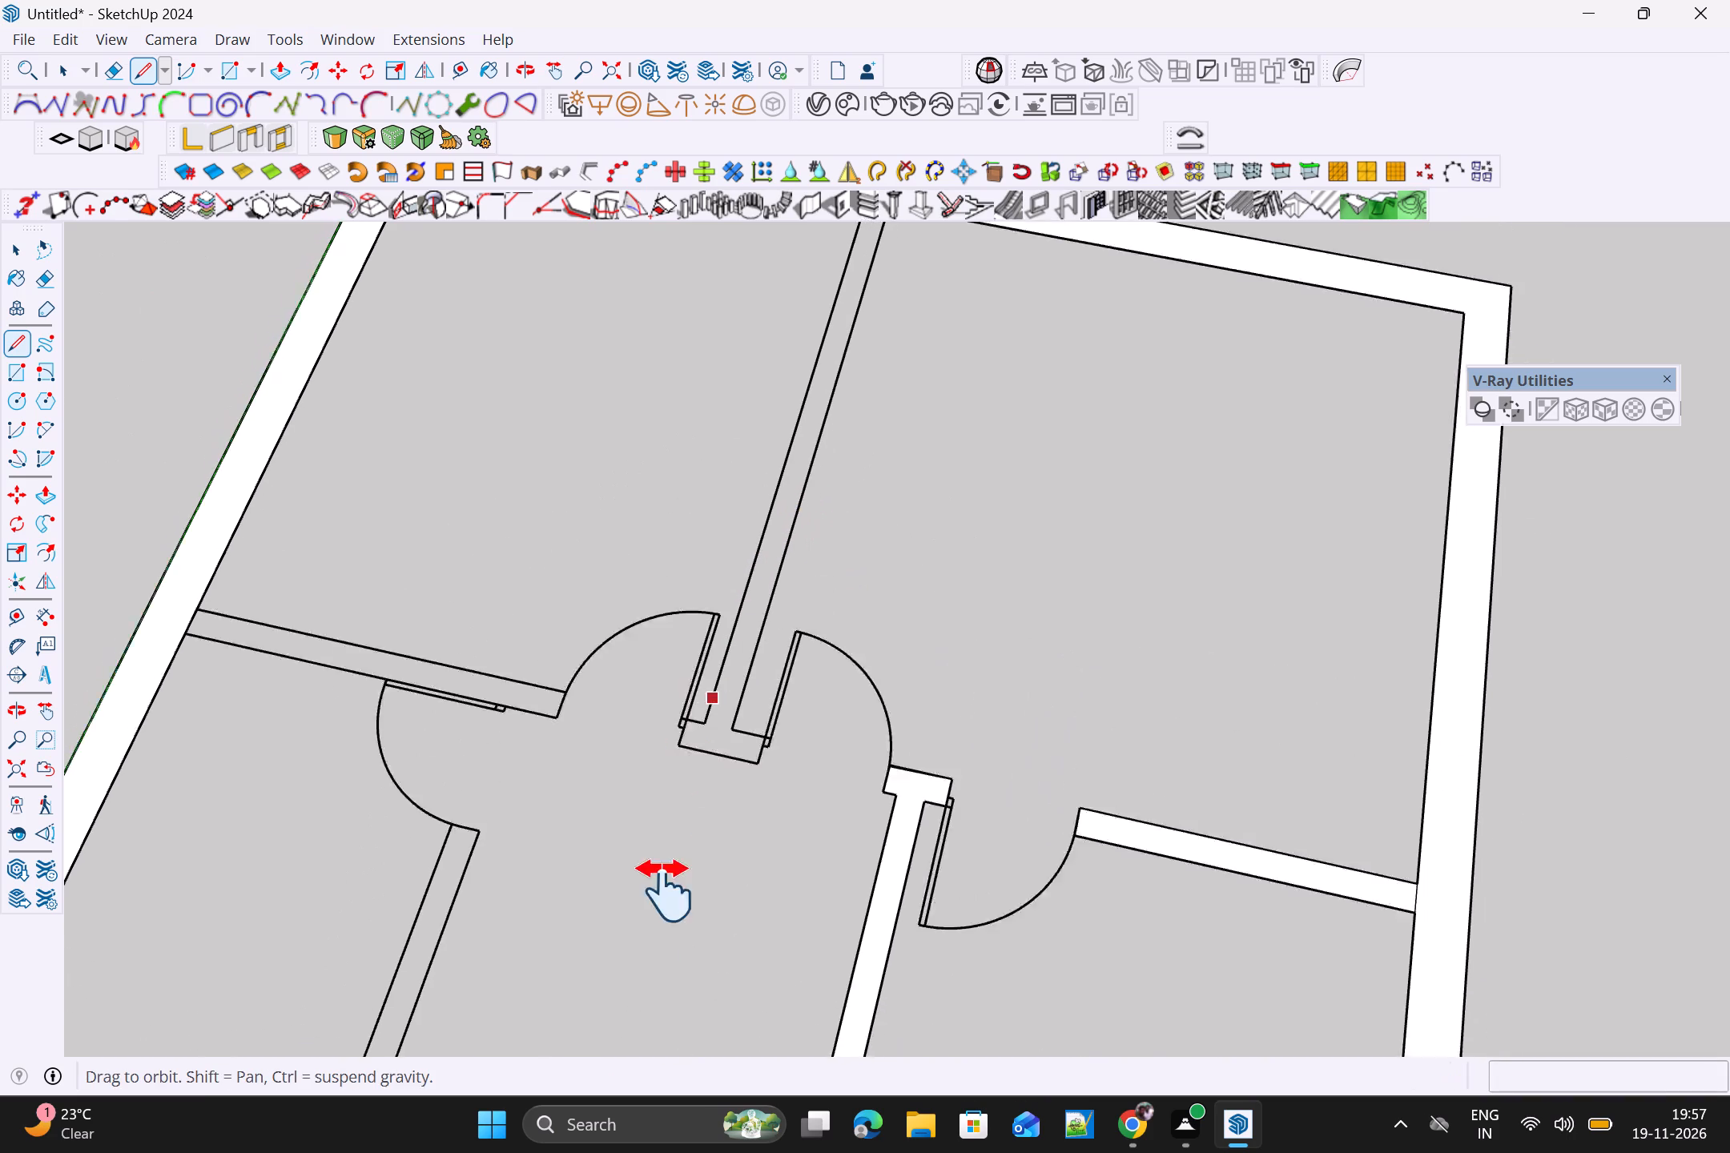
middle_click_drag(665, 890, 647, 961, "shift")
left_click(800, 425)
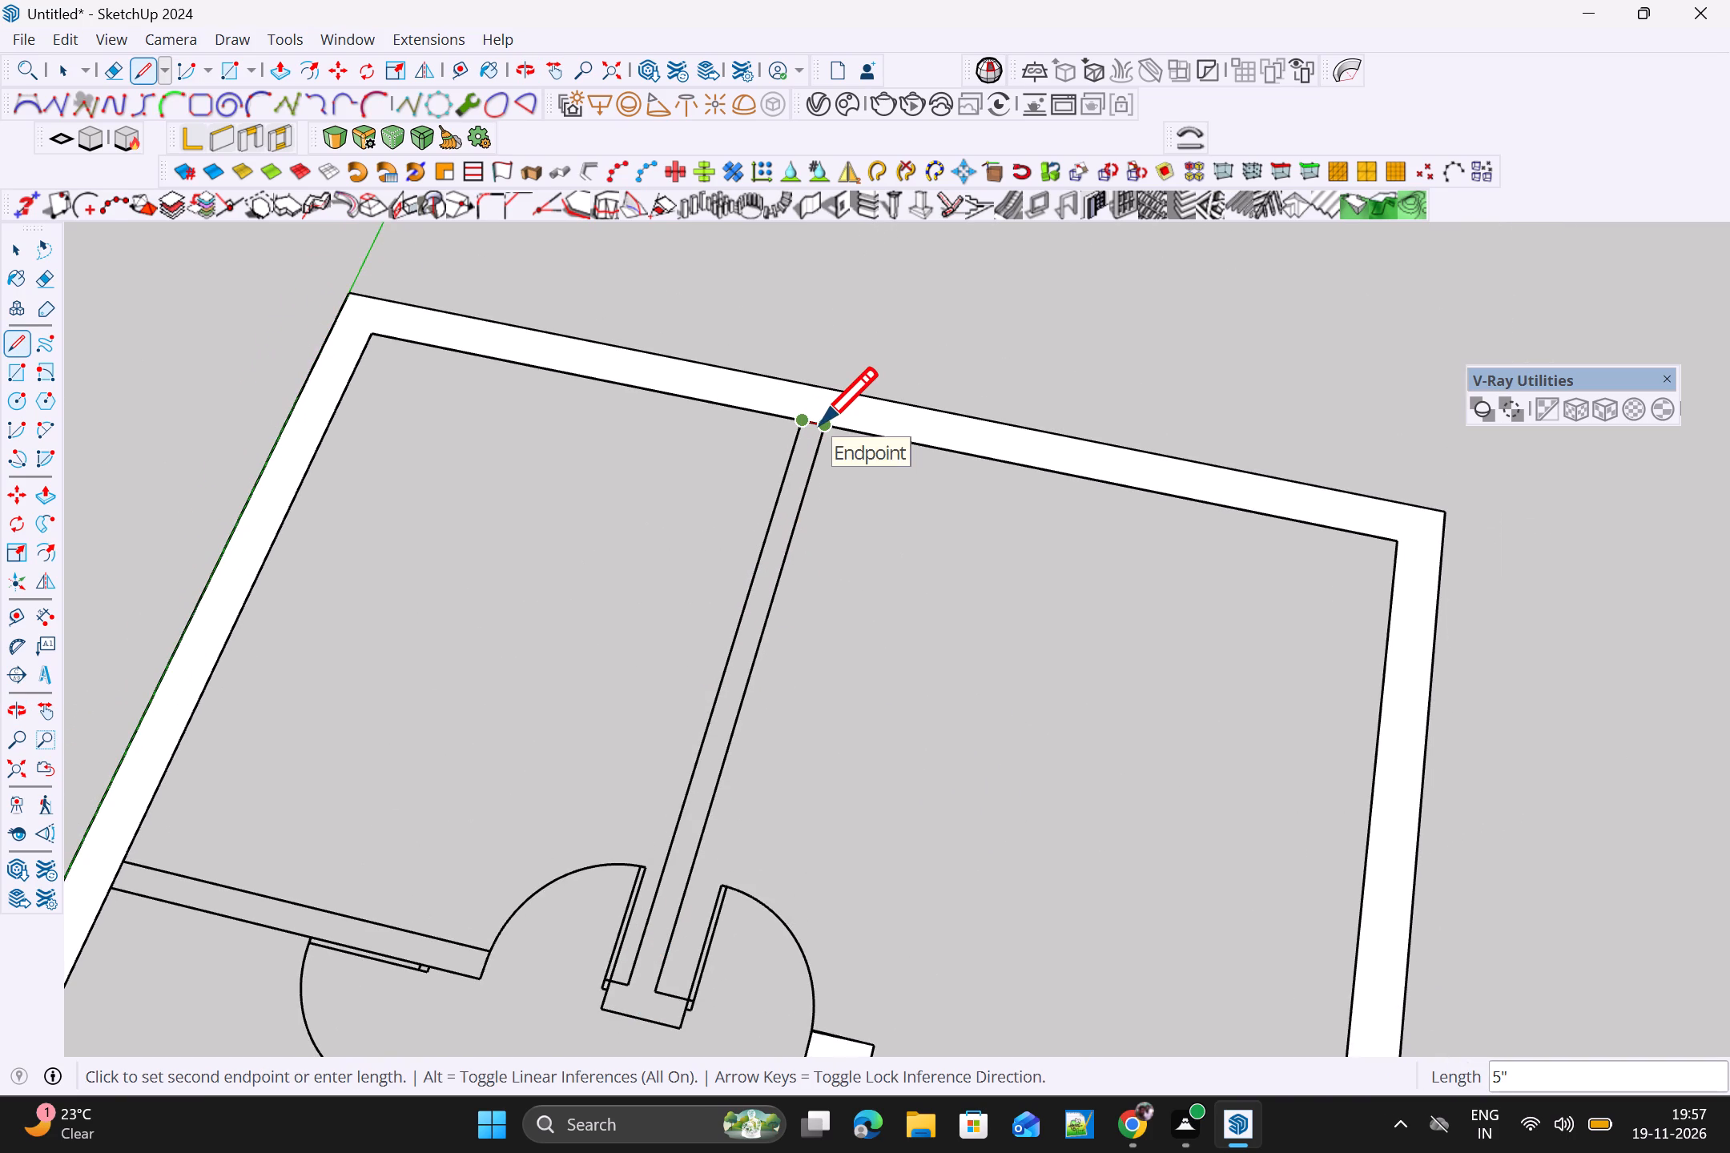
left_click(827, 424)
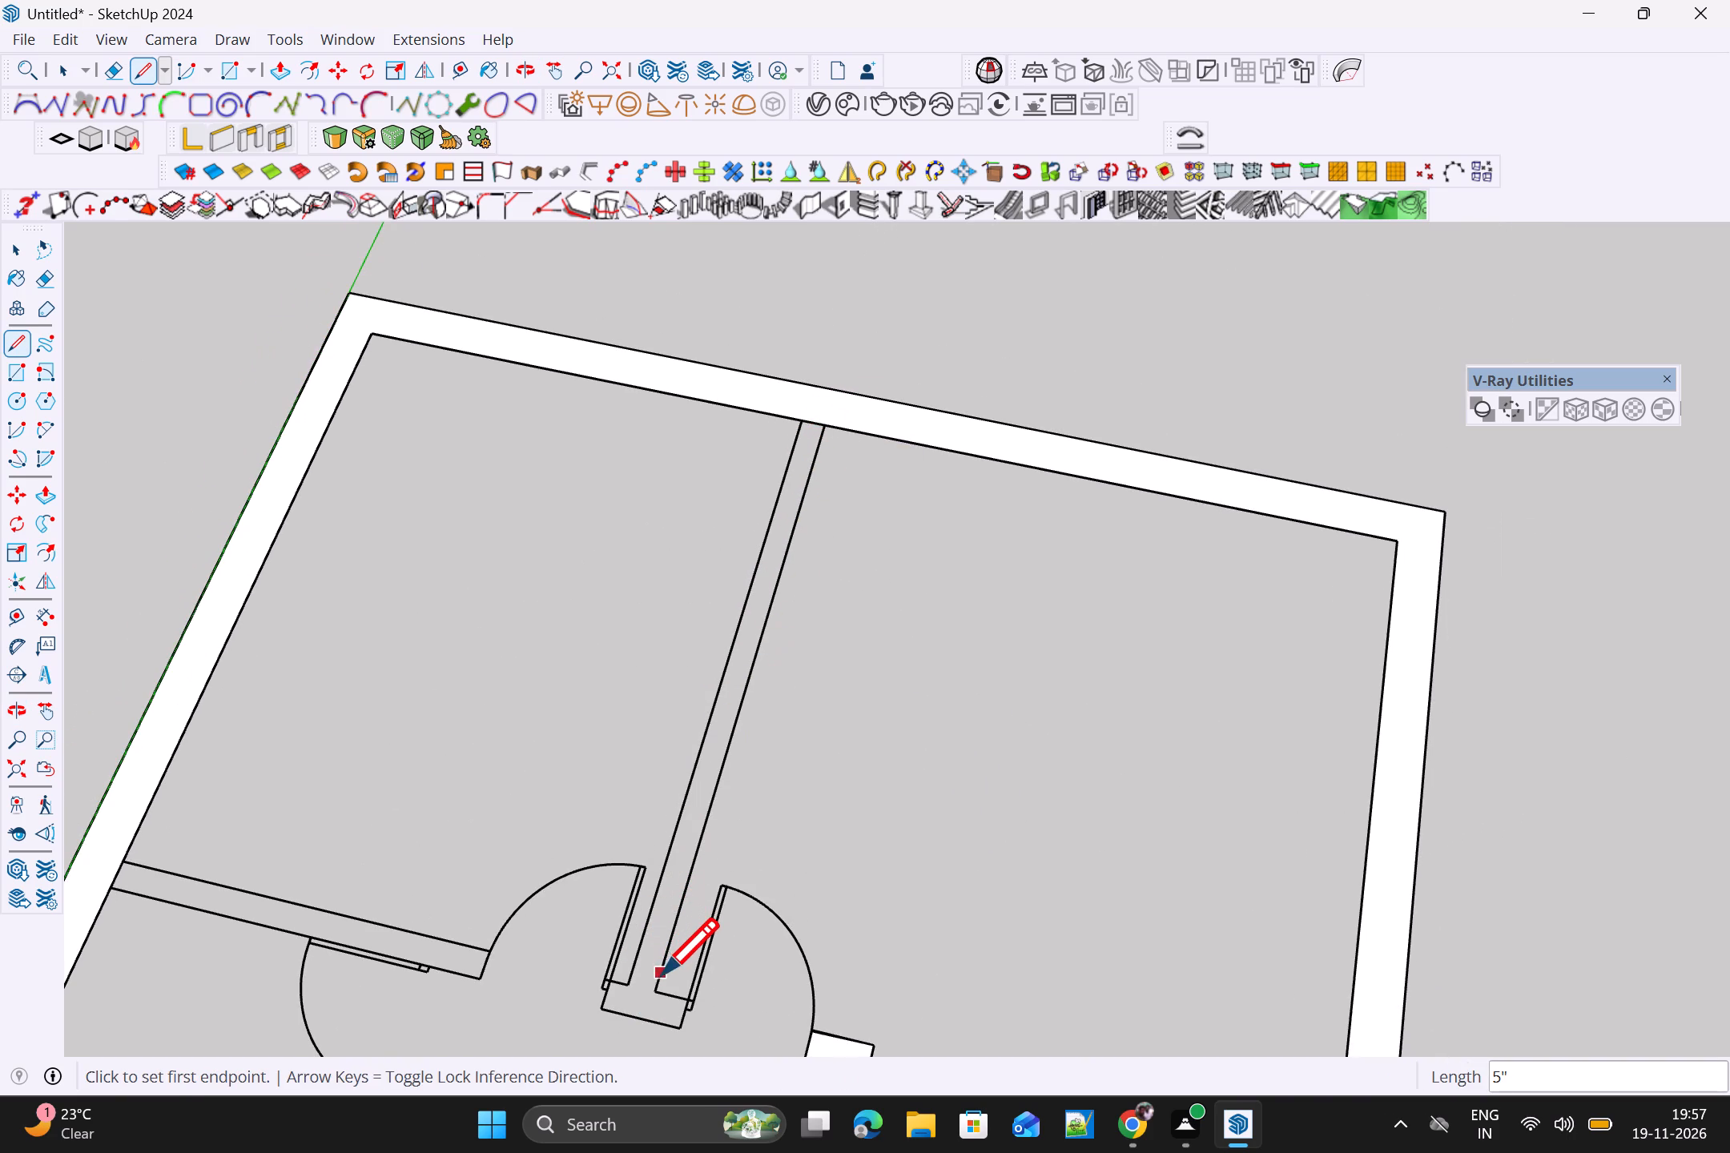
left_click(658, 987)
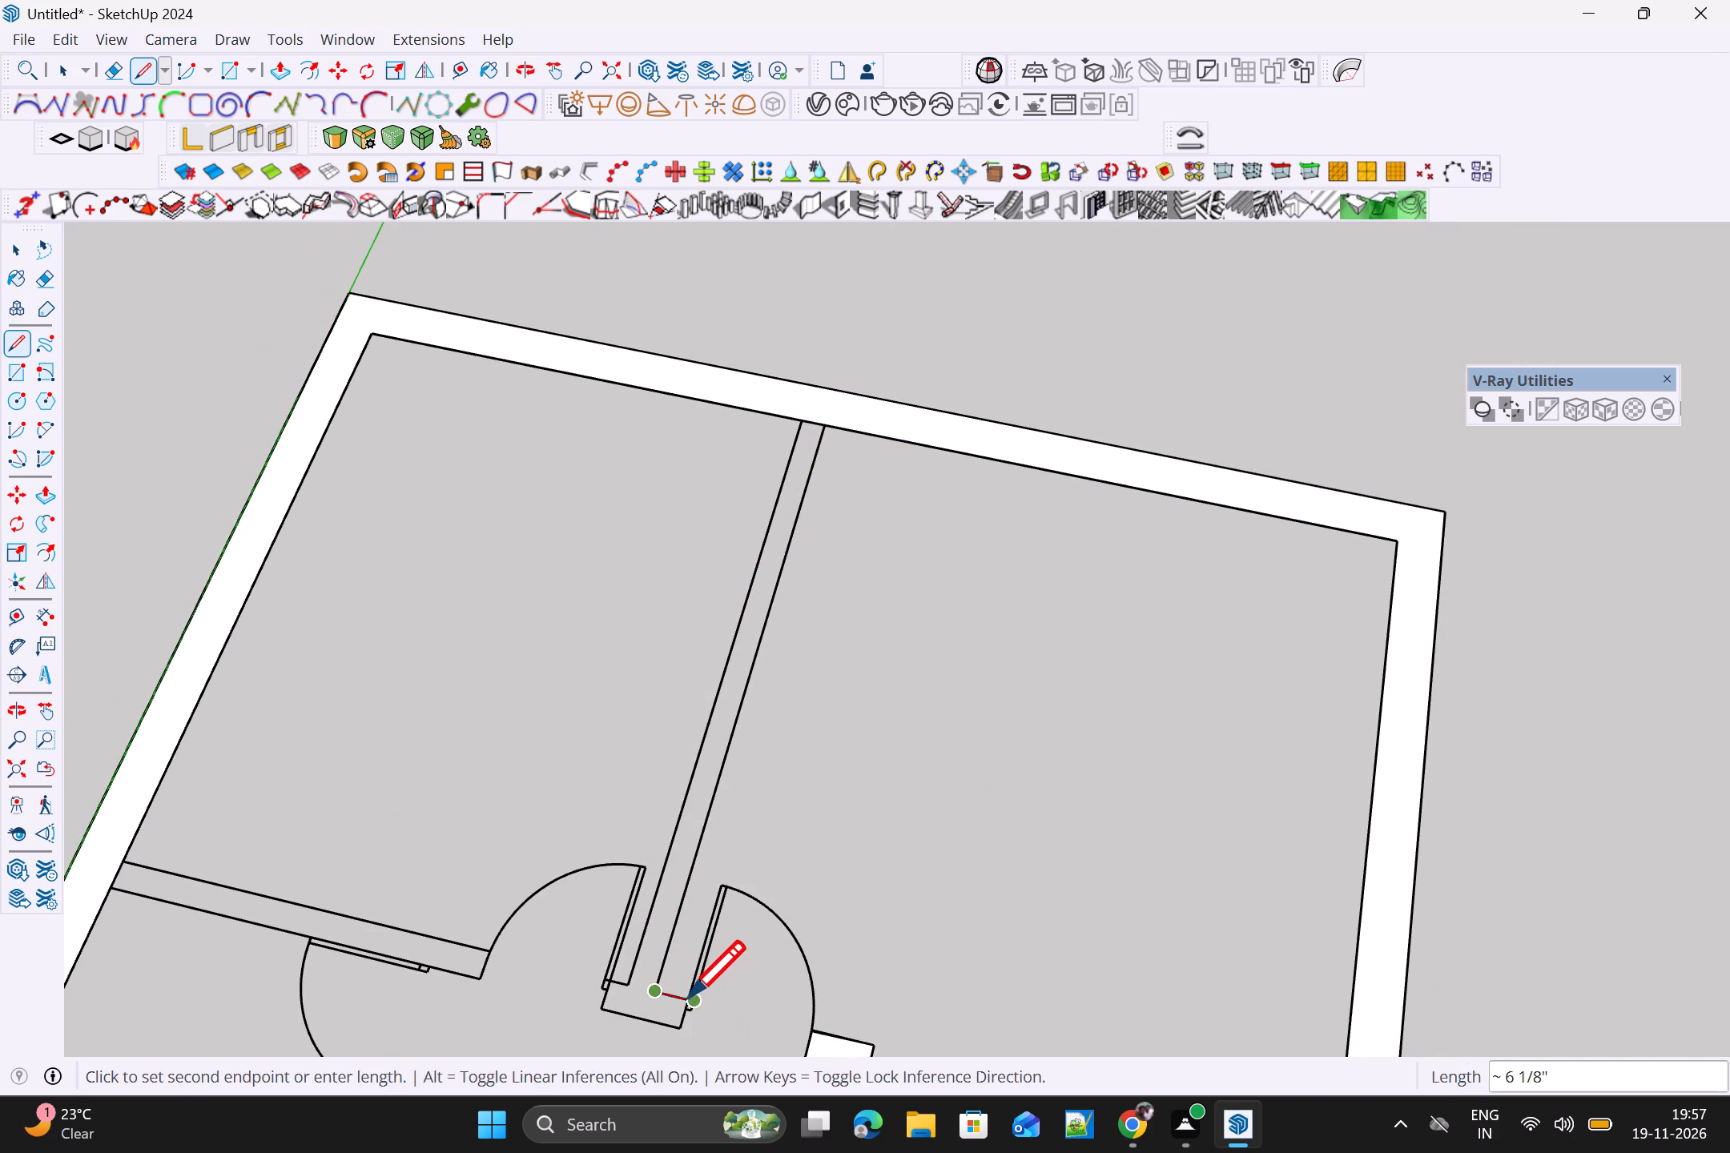
left_click(688, 996)
Retrace the foot's bottom edge about 1' 2 7/16" long and its opposite short upper edge about 3 5/16" long.
scroll(688, 996, "up", 3)
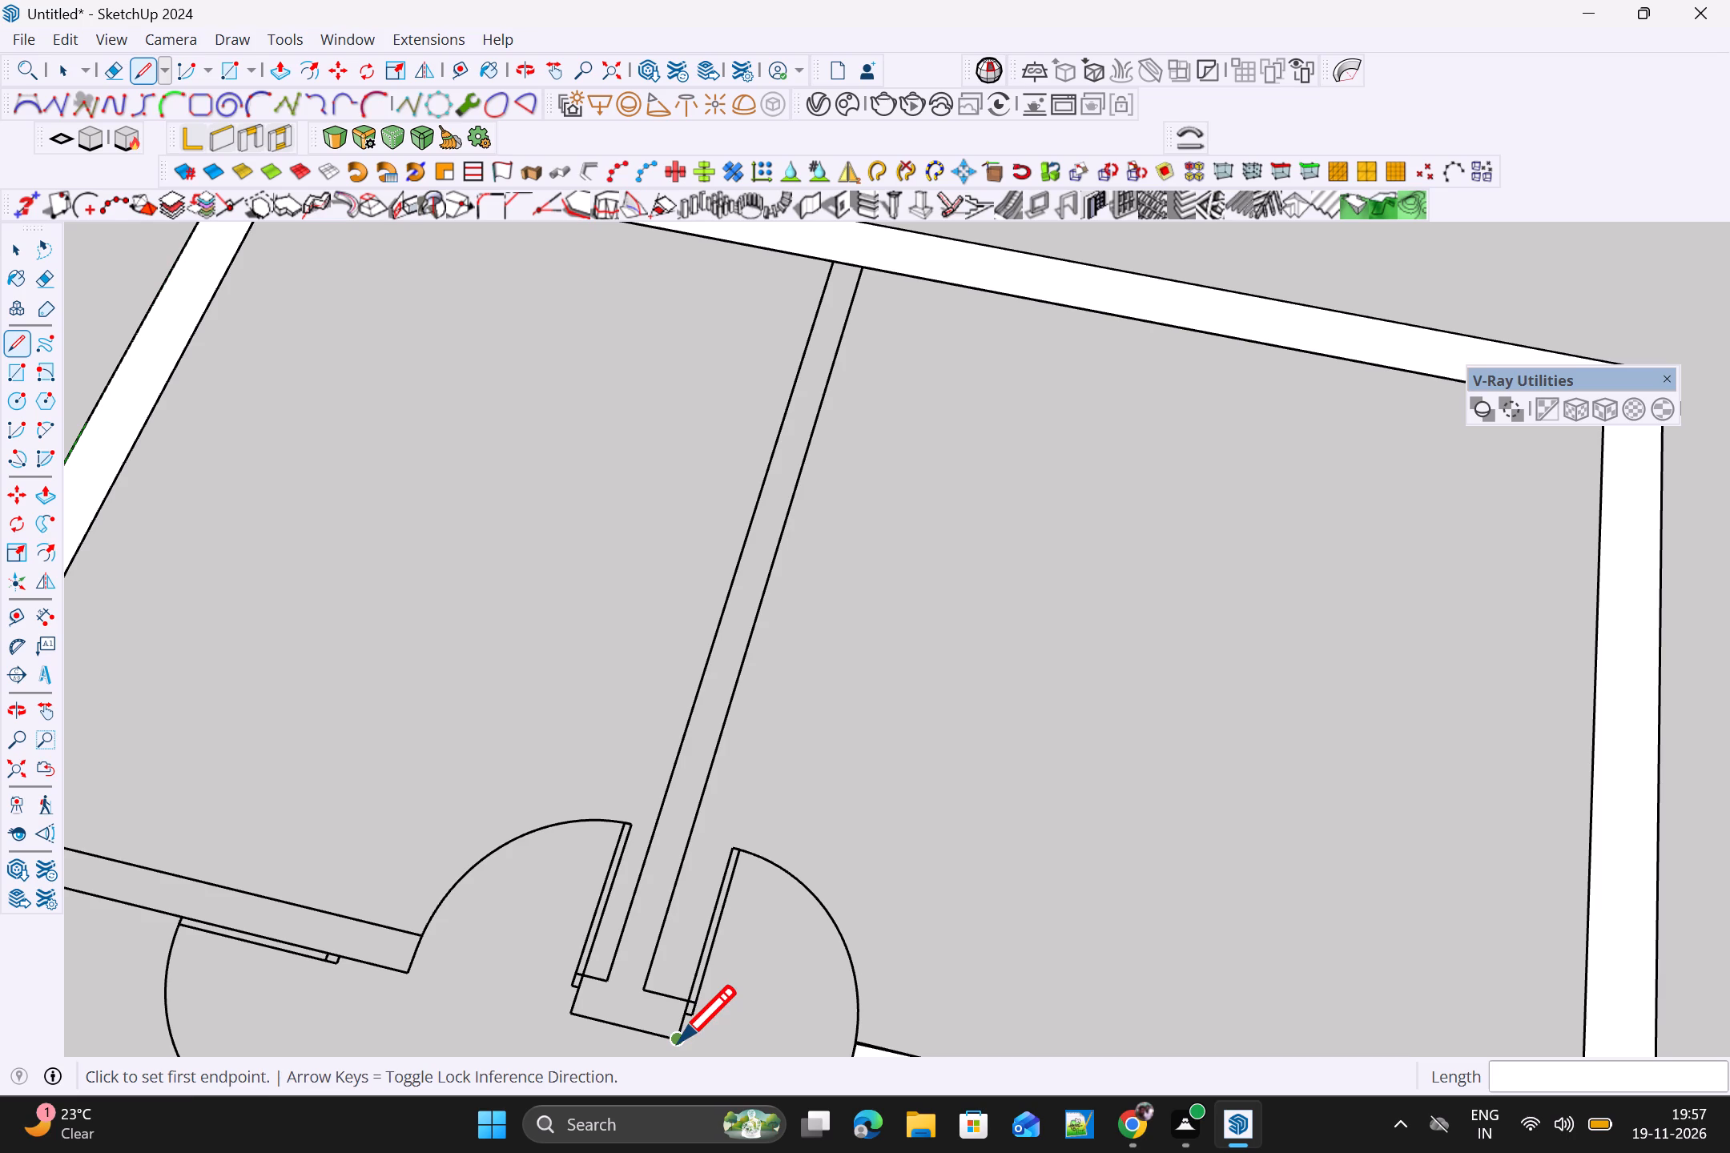
left_click(678, 1043)
left_click(575, 1017)
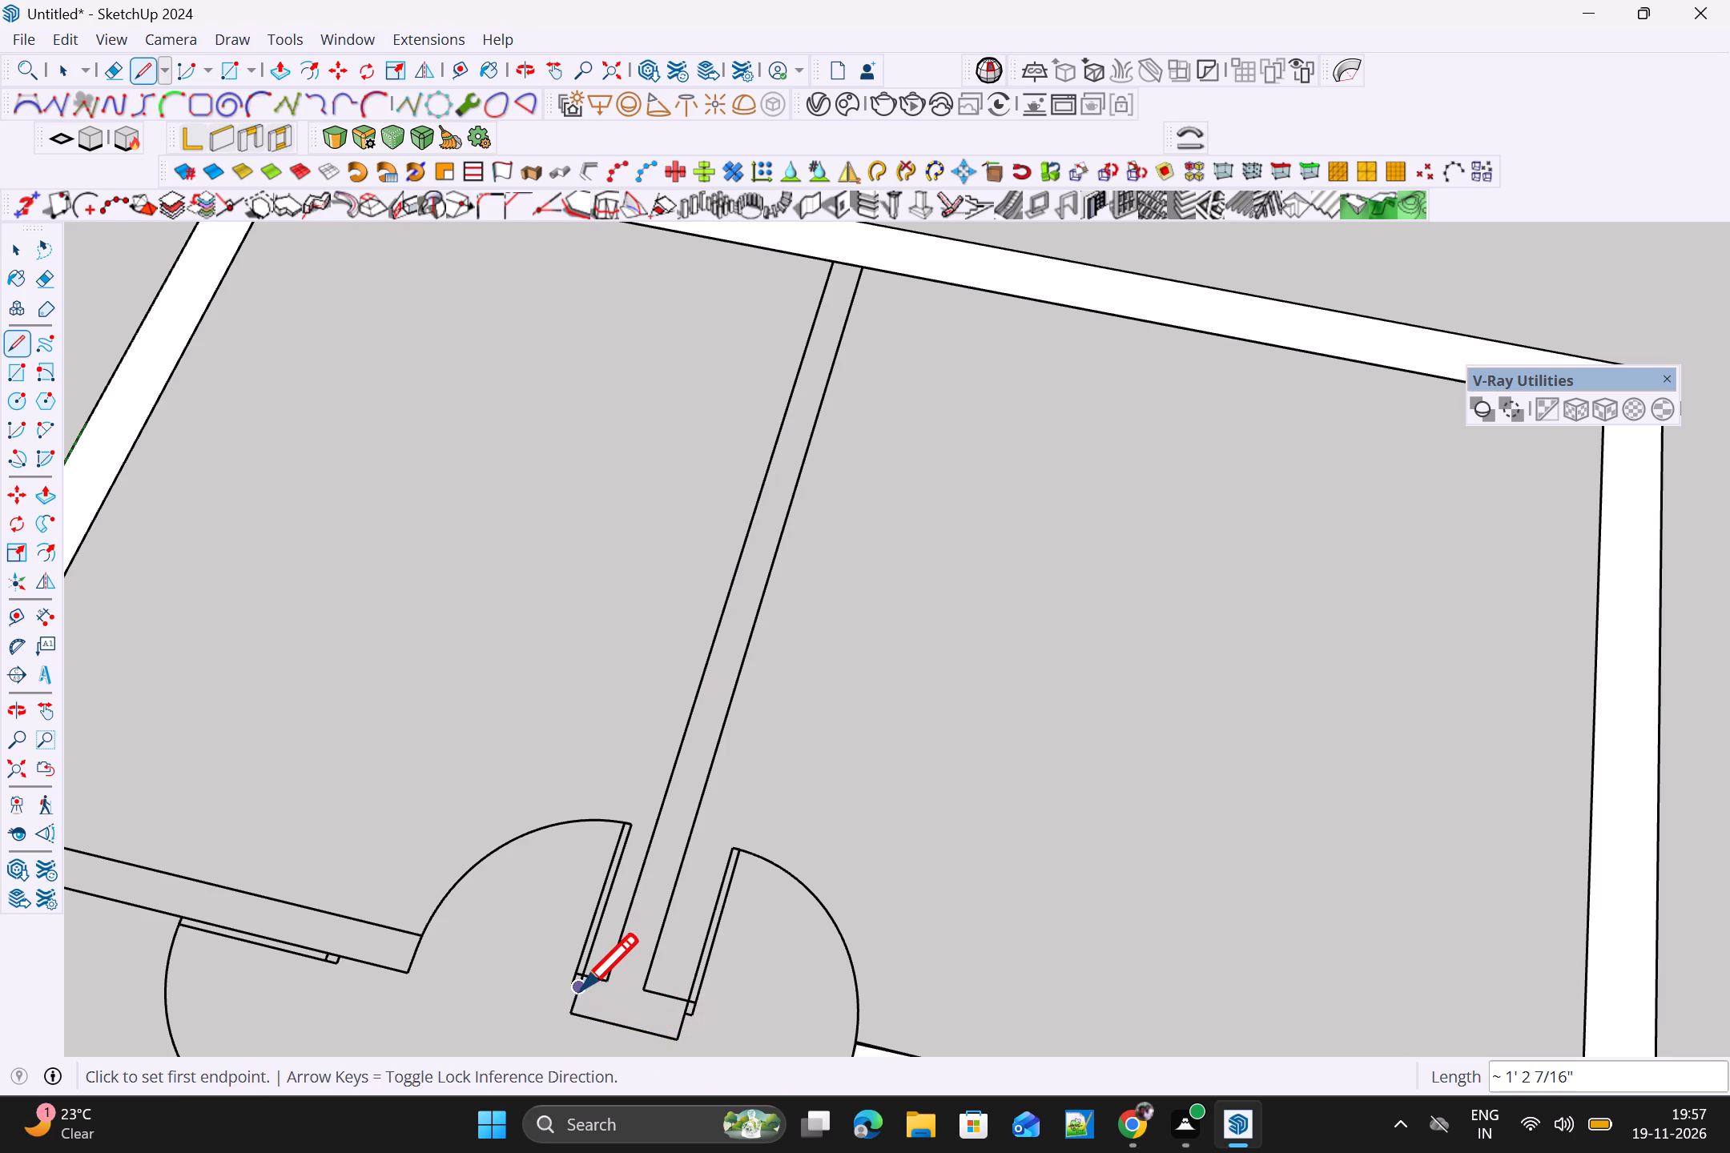
left_click(583, 977)
left_click(611, 978)
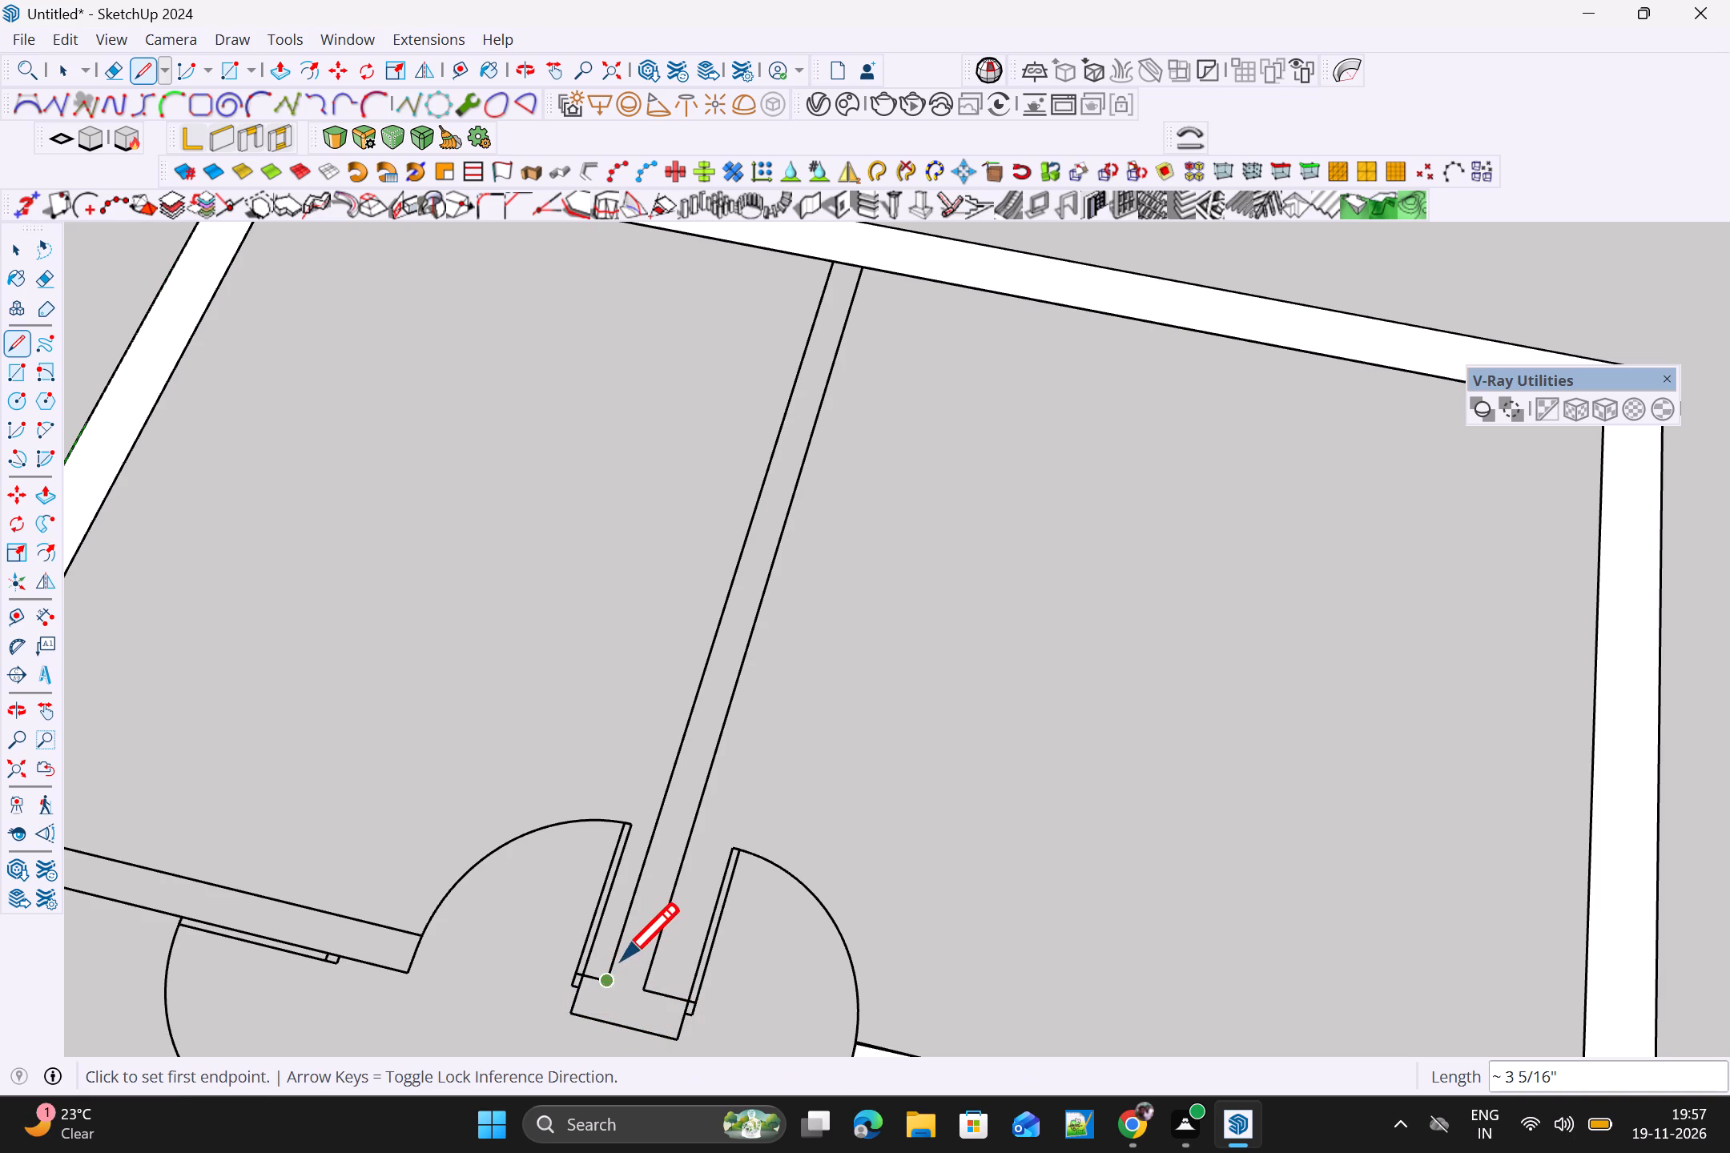
scroll(618, 959, "down", 4)
key("space")
Close the door end of the wall below the rear left room and trace its lower face about 5' 11 1/4" to the outer wall.
scroll(620, 962, "down", 3)
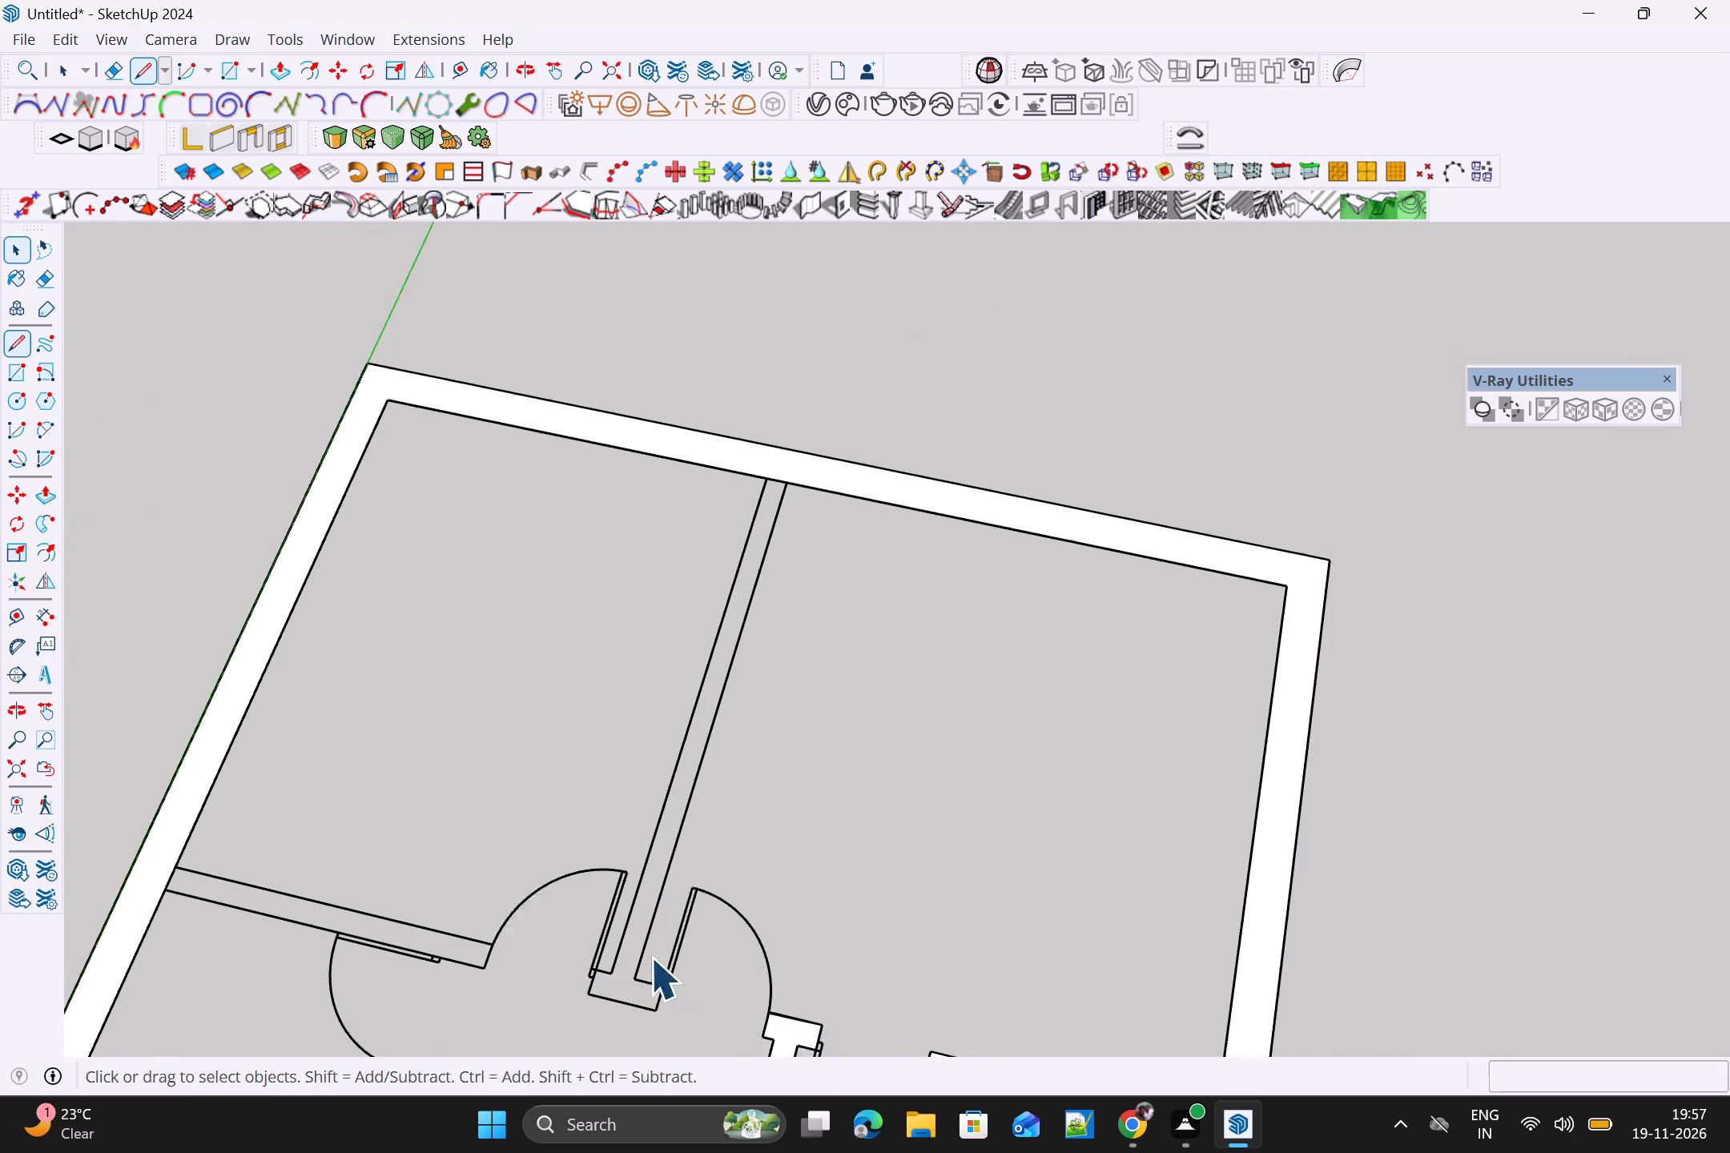
scroll(650, 957, "down", 2)
middle_click_drag(533, 965, 672, 670, "shift")
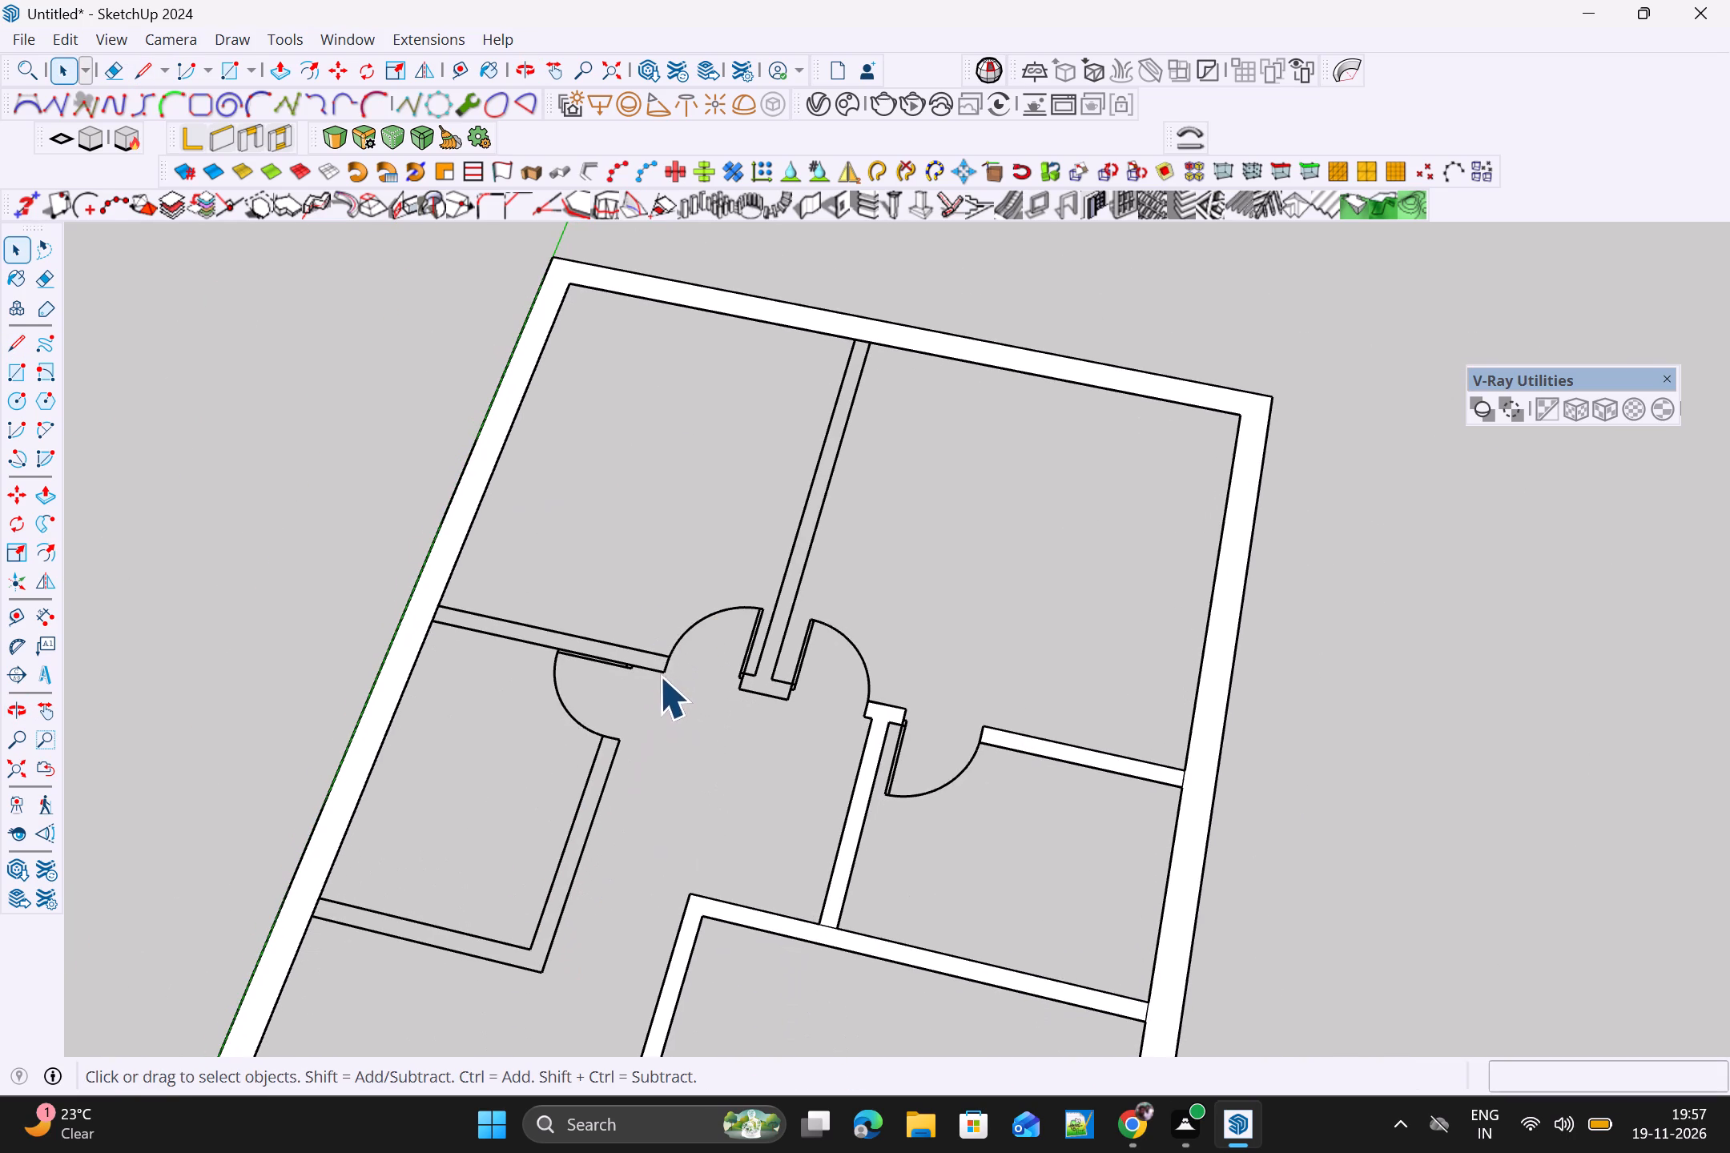
key("l")
scroll(638, 675, "up", 12)
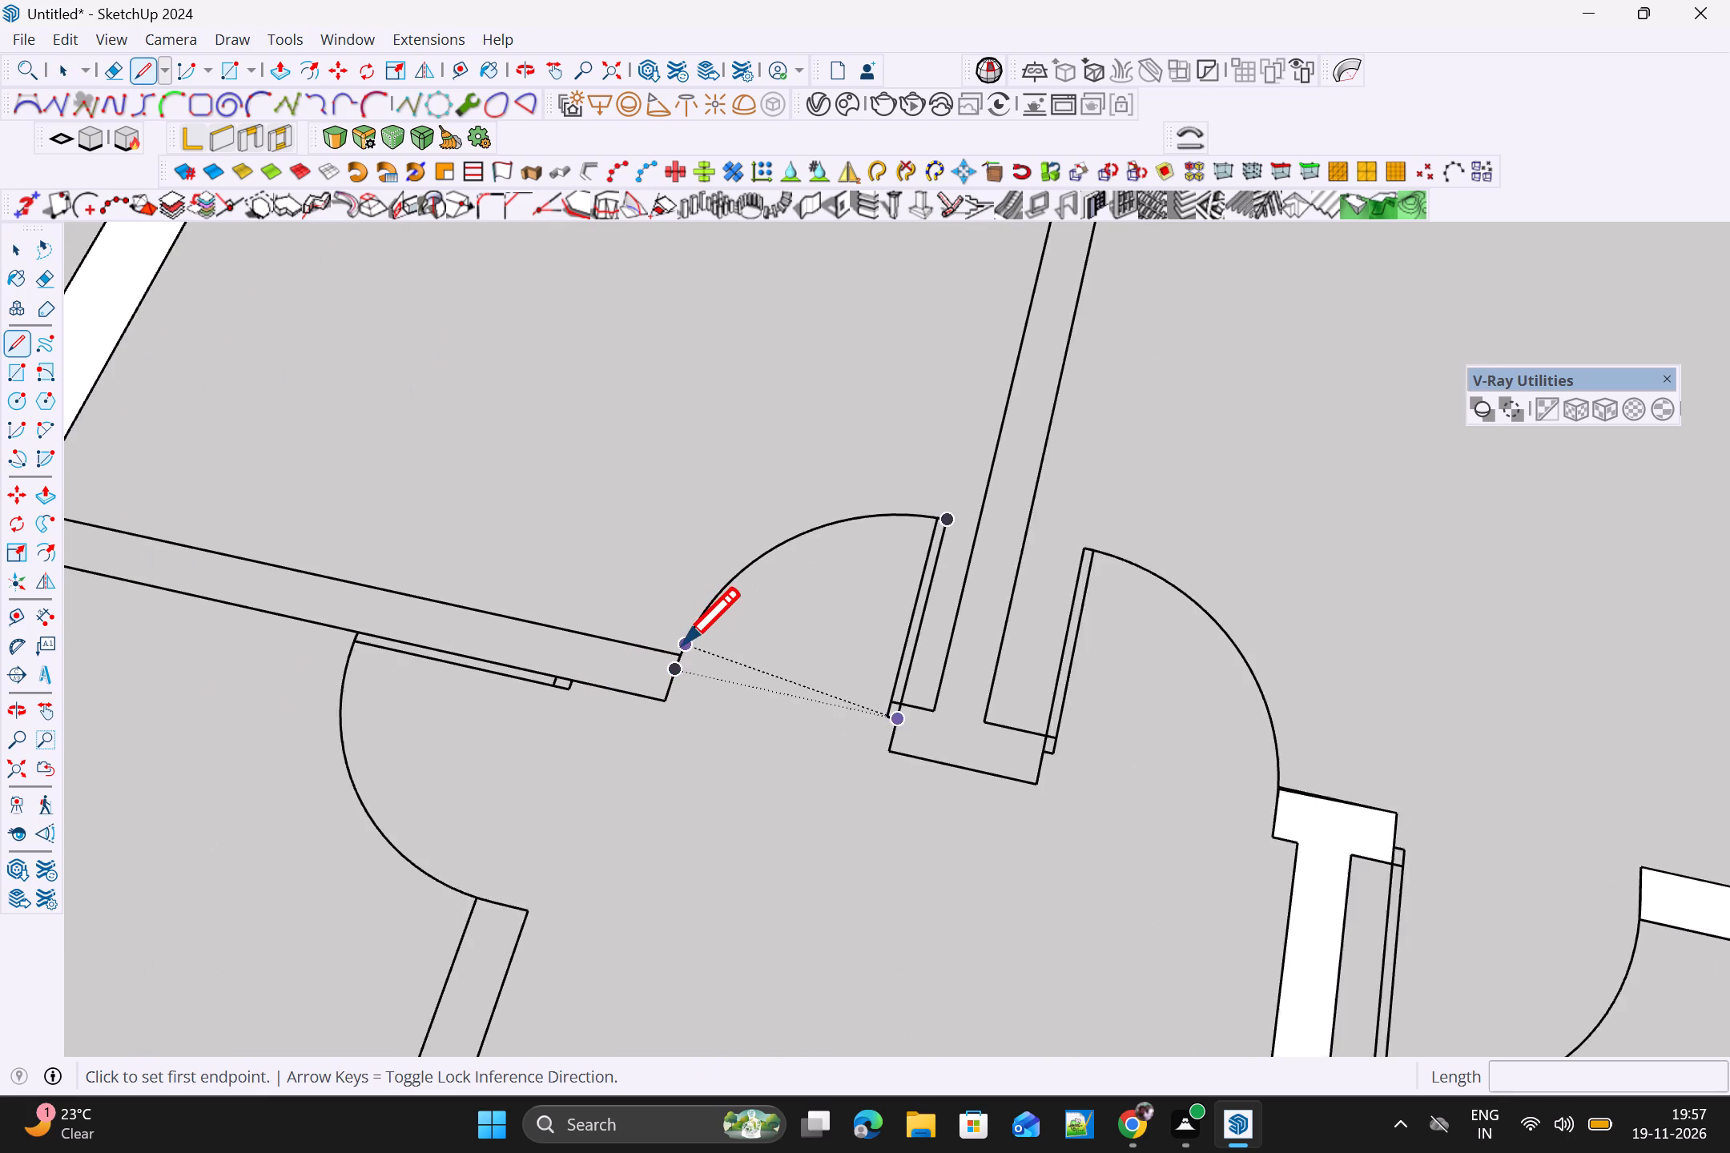
left_click(677, 653)
left_click(669, 699)
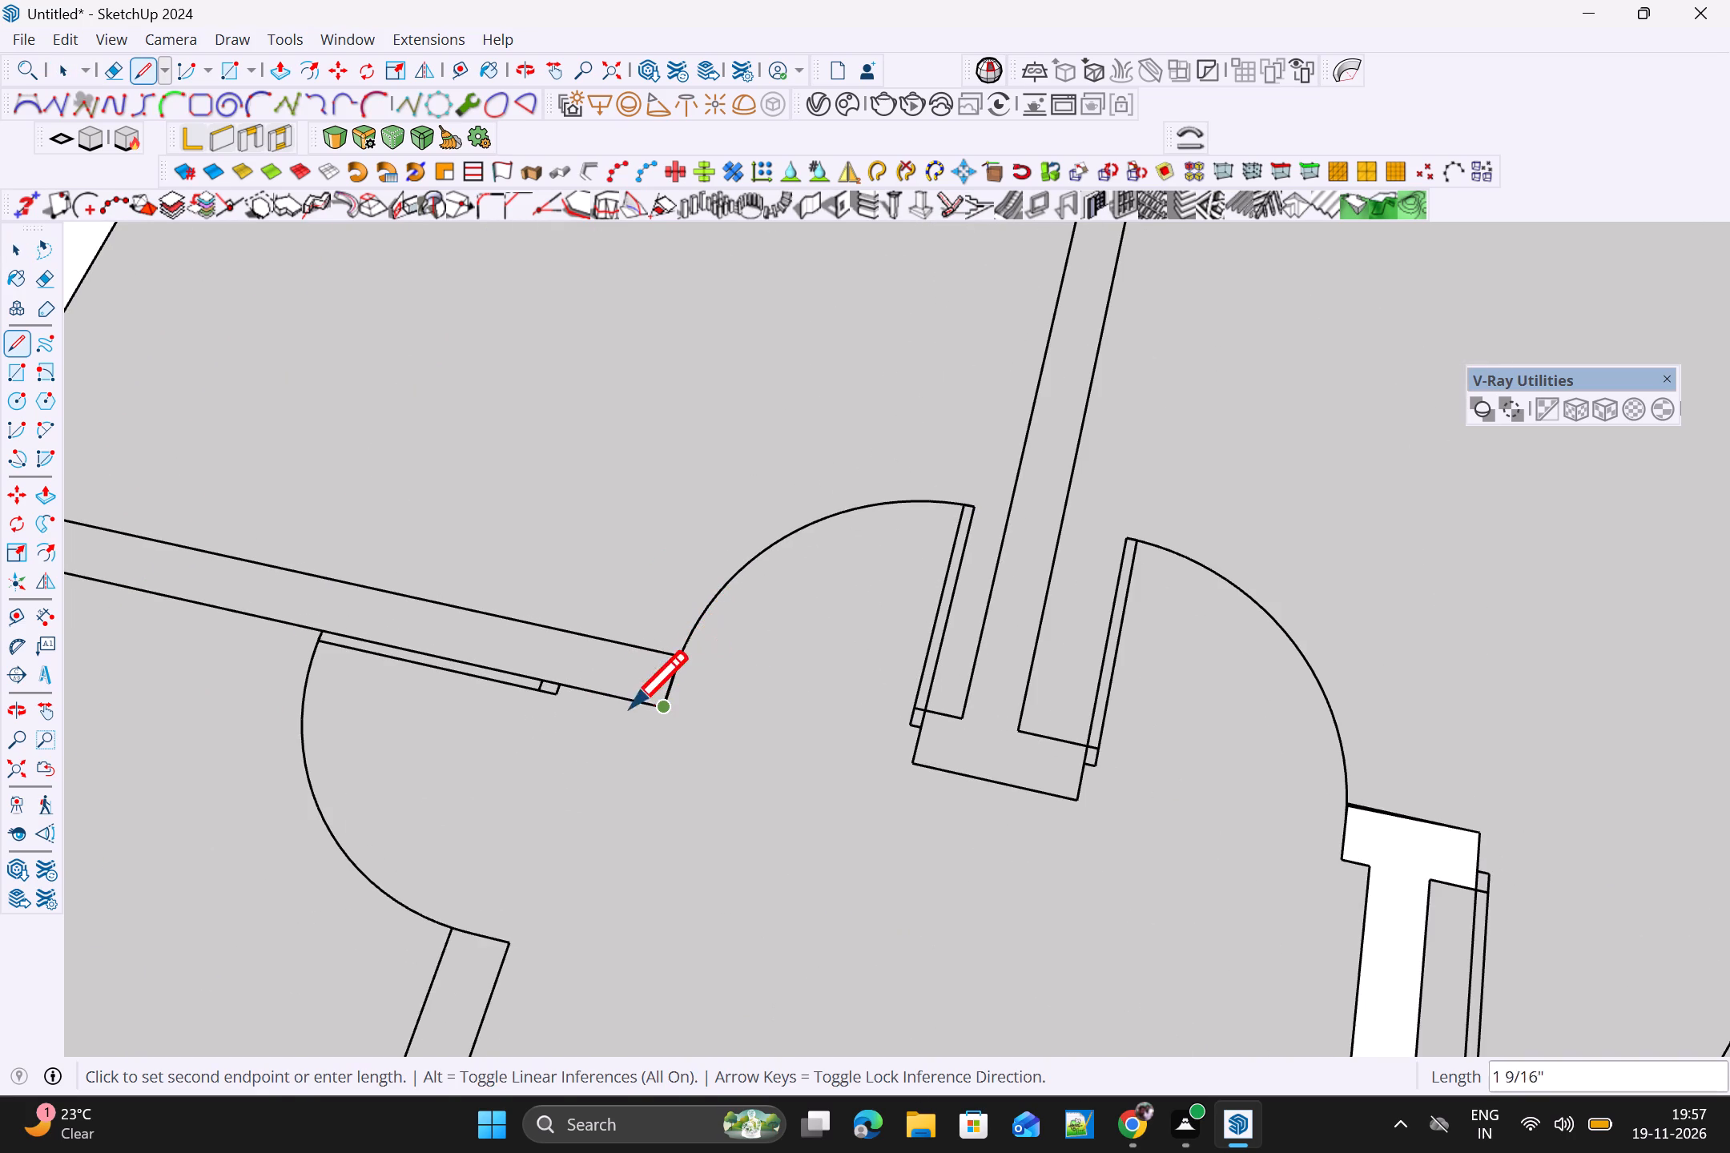
scroll(597, 698, "down", 4)
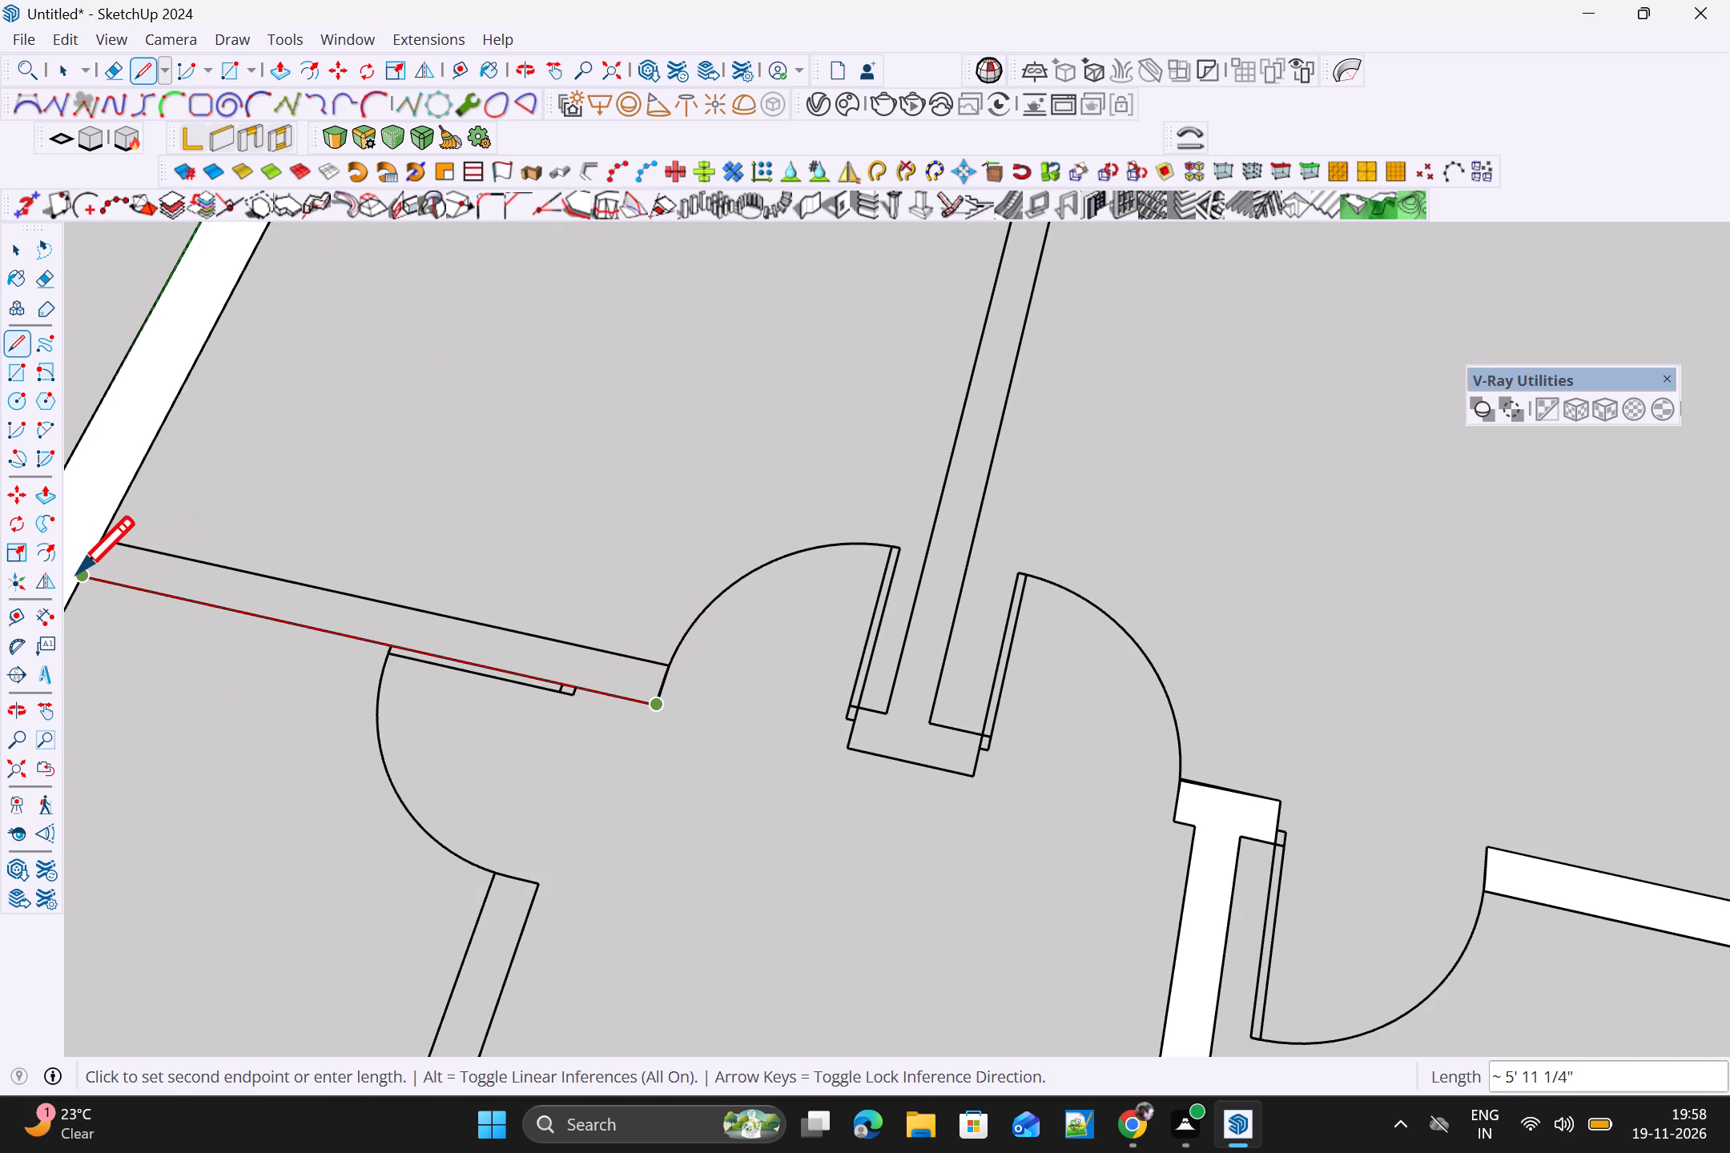
left_click(78, 576)
key("space")
scroll(227, 610, "down", 3)
Trace the small door-frame block against that wall's lower face with lines about 1" and 1 5/8" long, repeating its short edges.
scroll(503, 684, "up", 4)
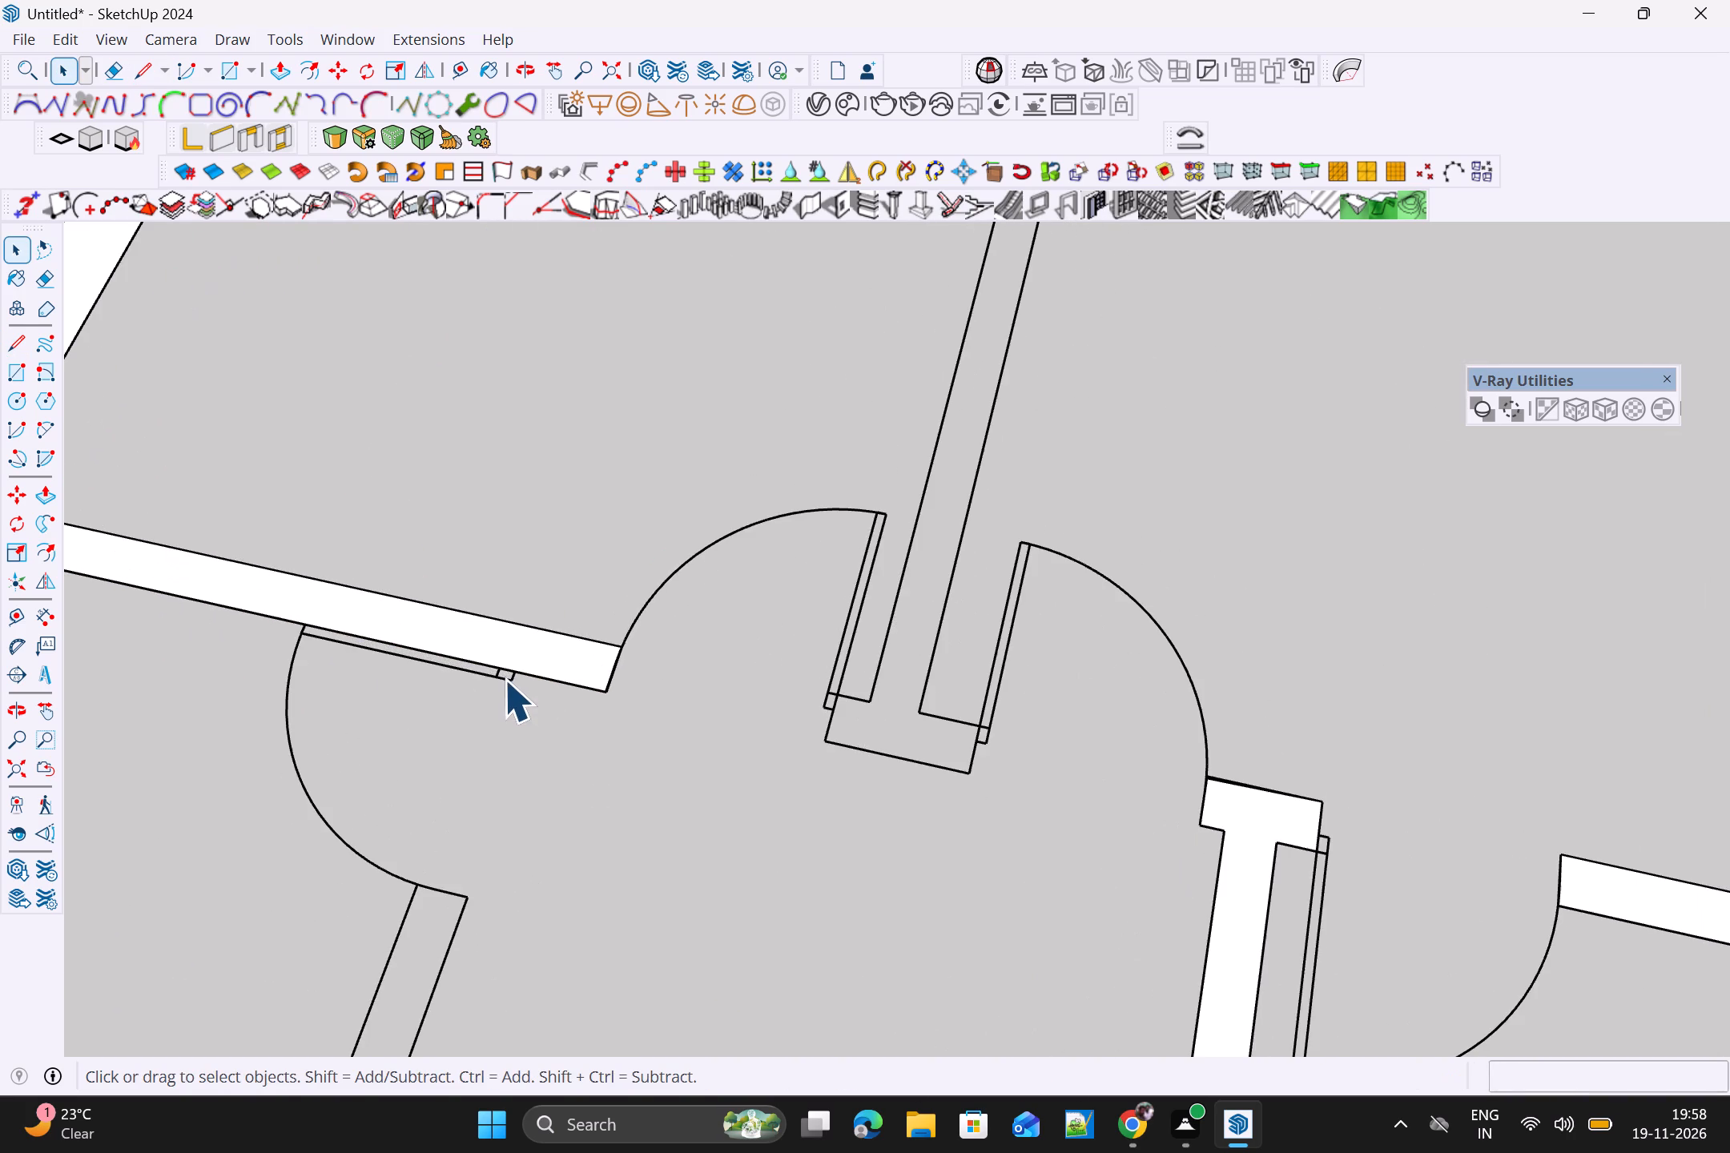
key("l")
scroll(489, 668, "up", 9)
left_click(504, 674)
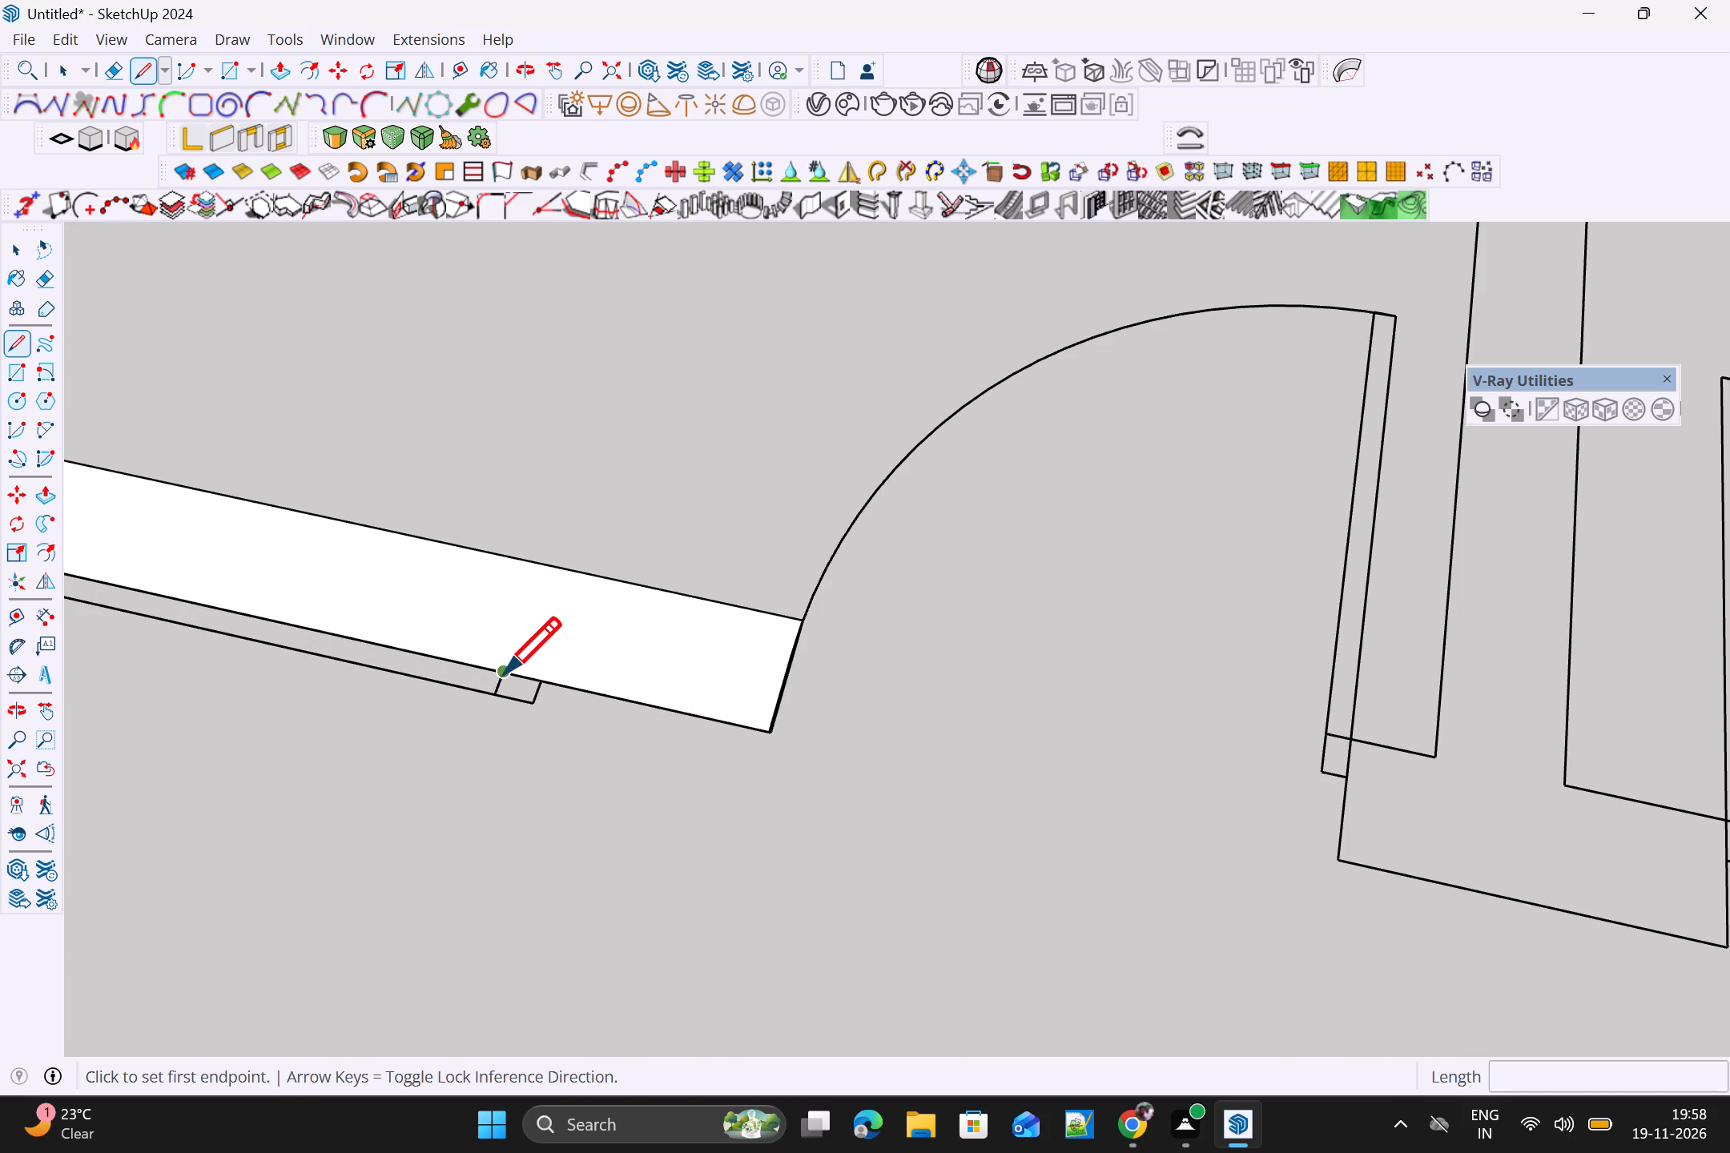
left_click(496, 694)
left_click(531, 703)
left_click(544, 685)
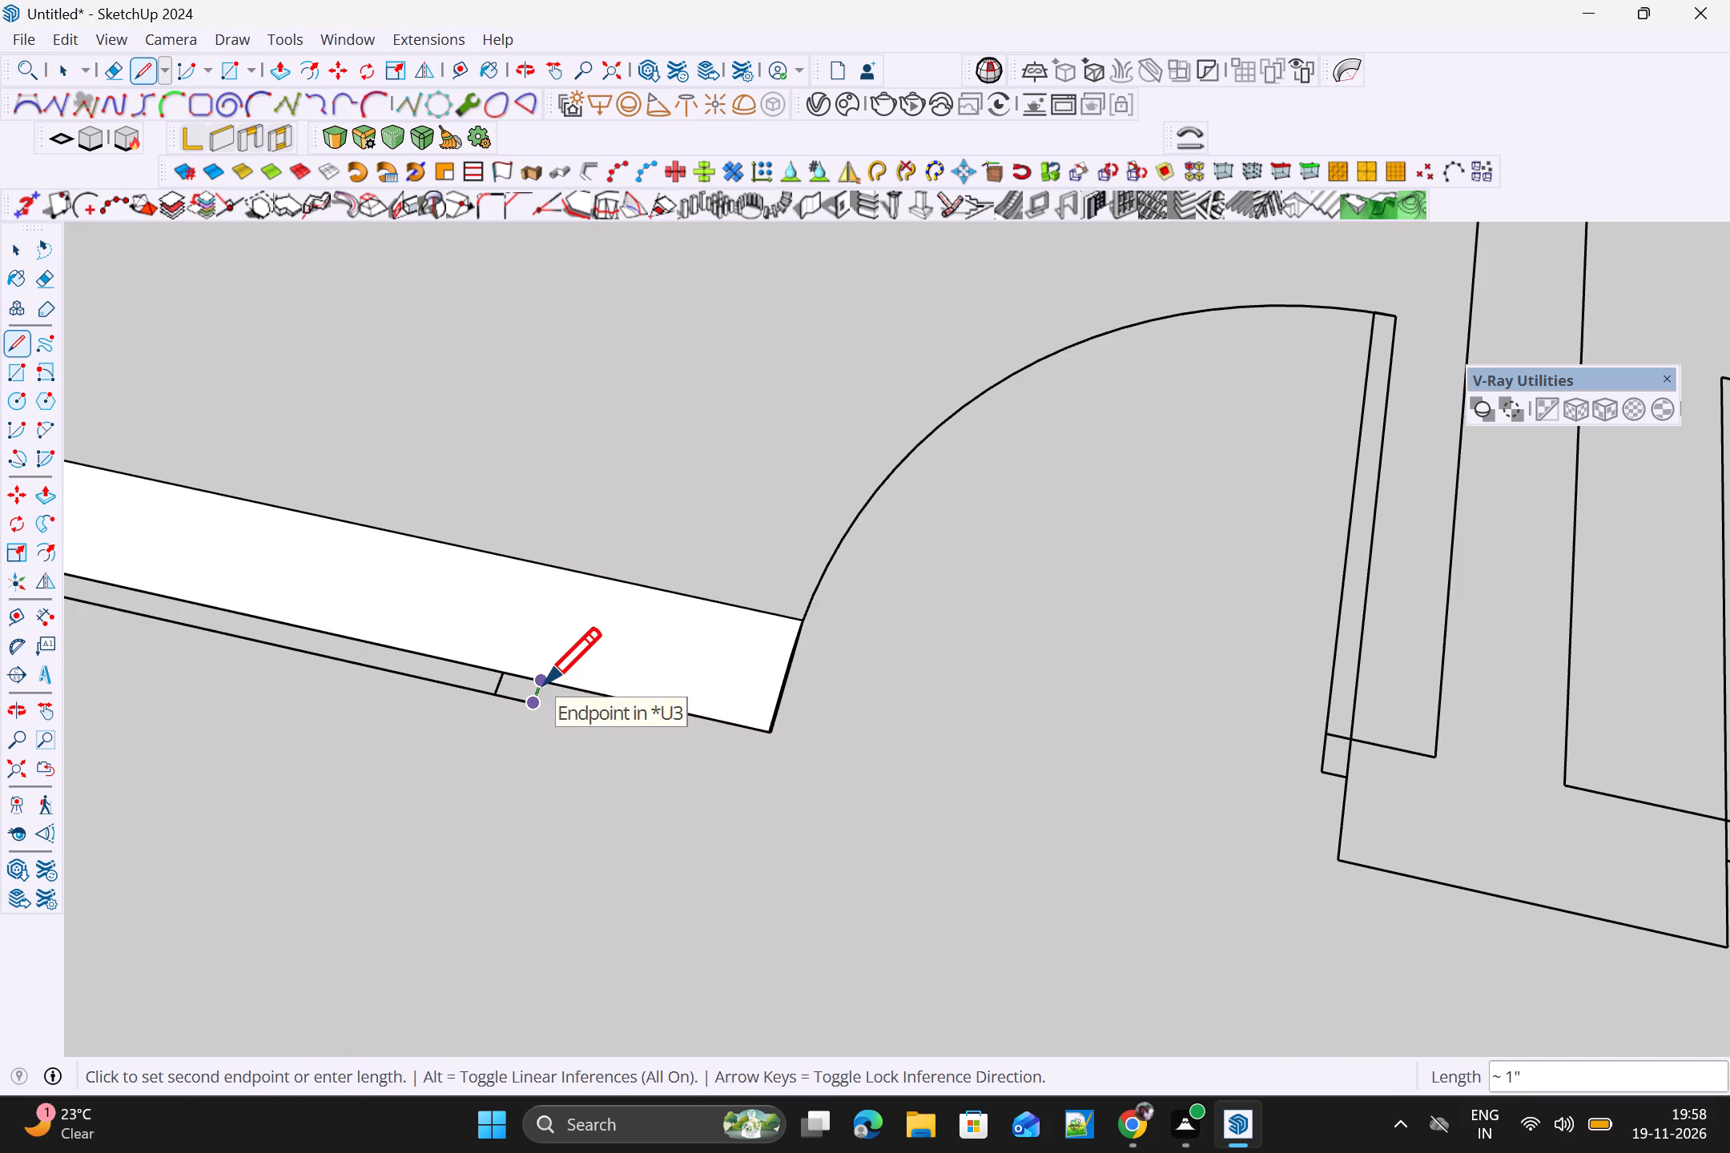
left_click(544, 682)
left_click(508, 672)
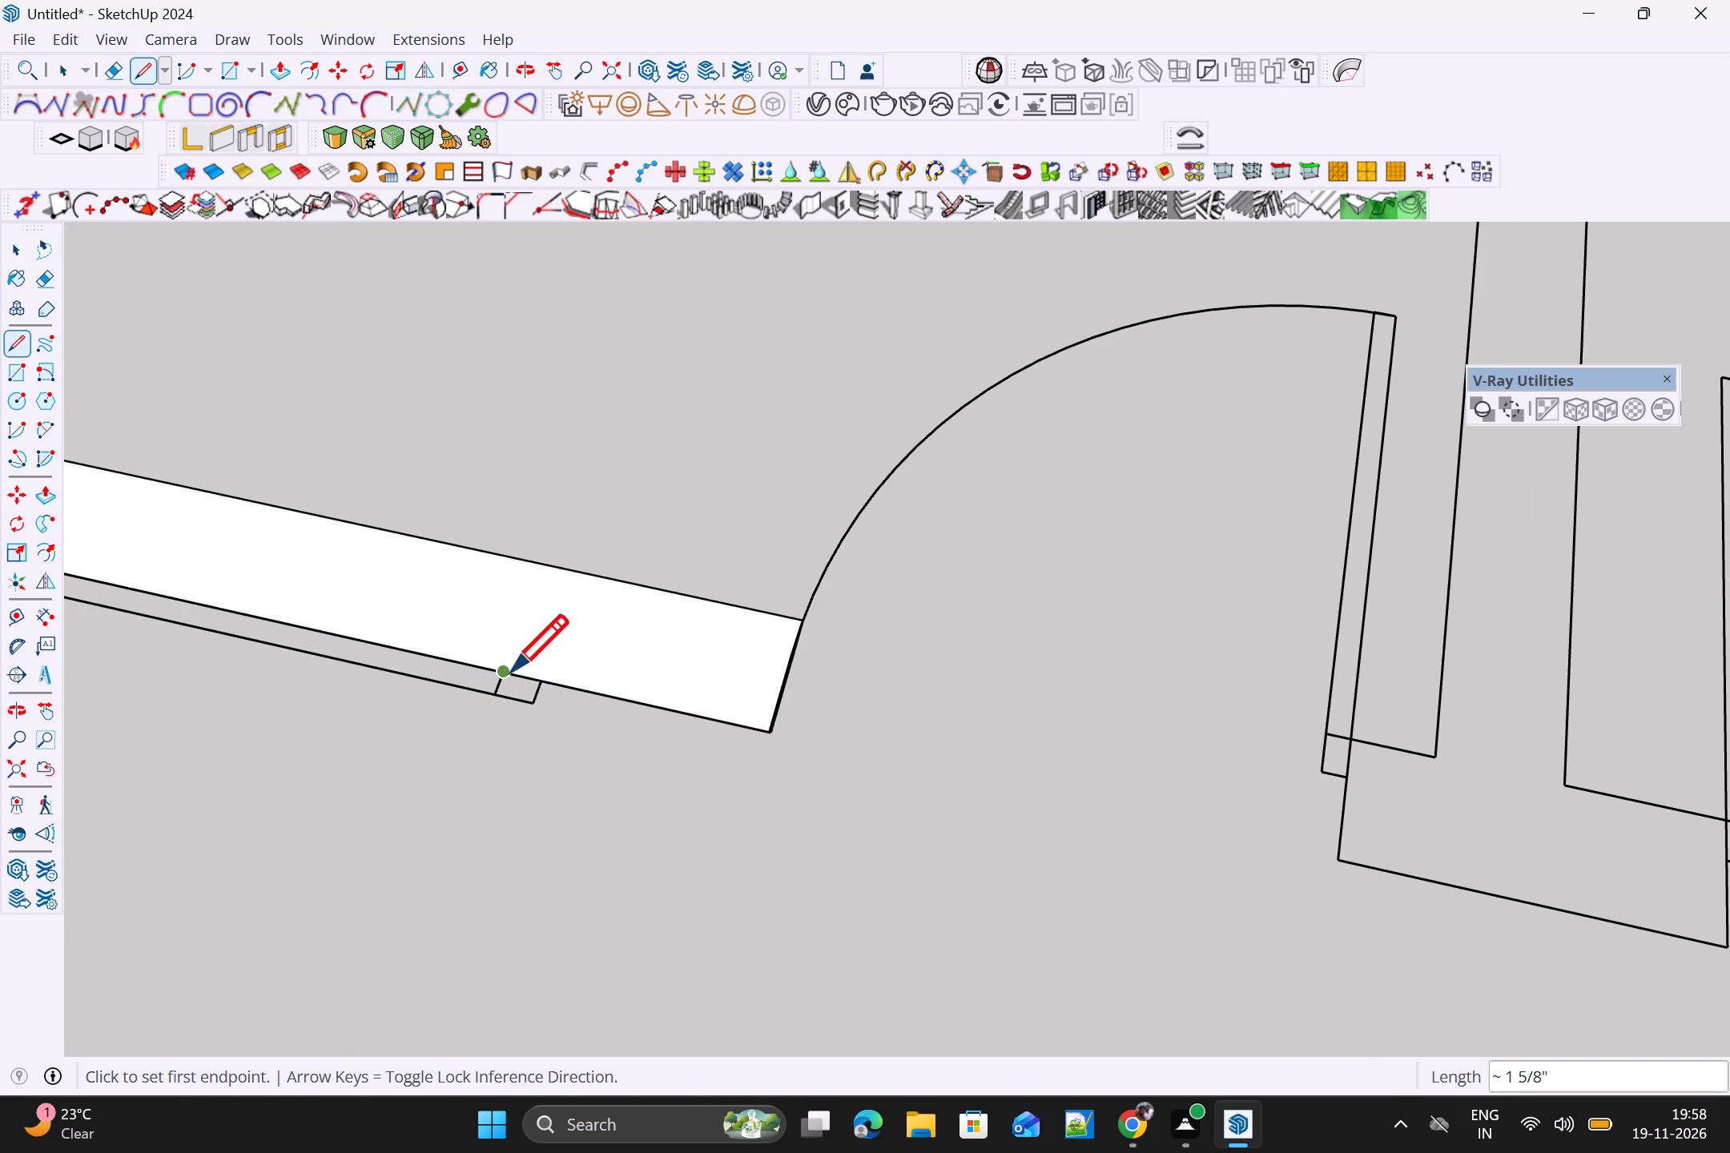
left_click(509, 673)
left_click(497, 689)
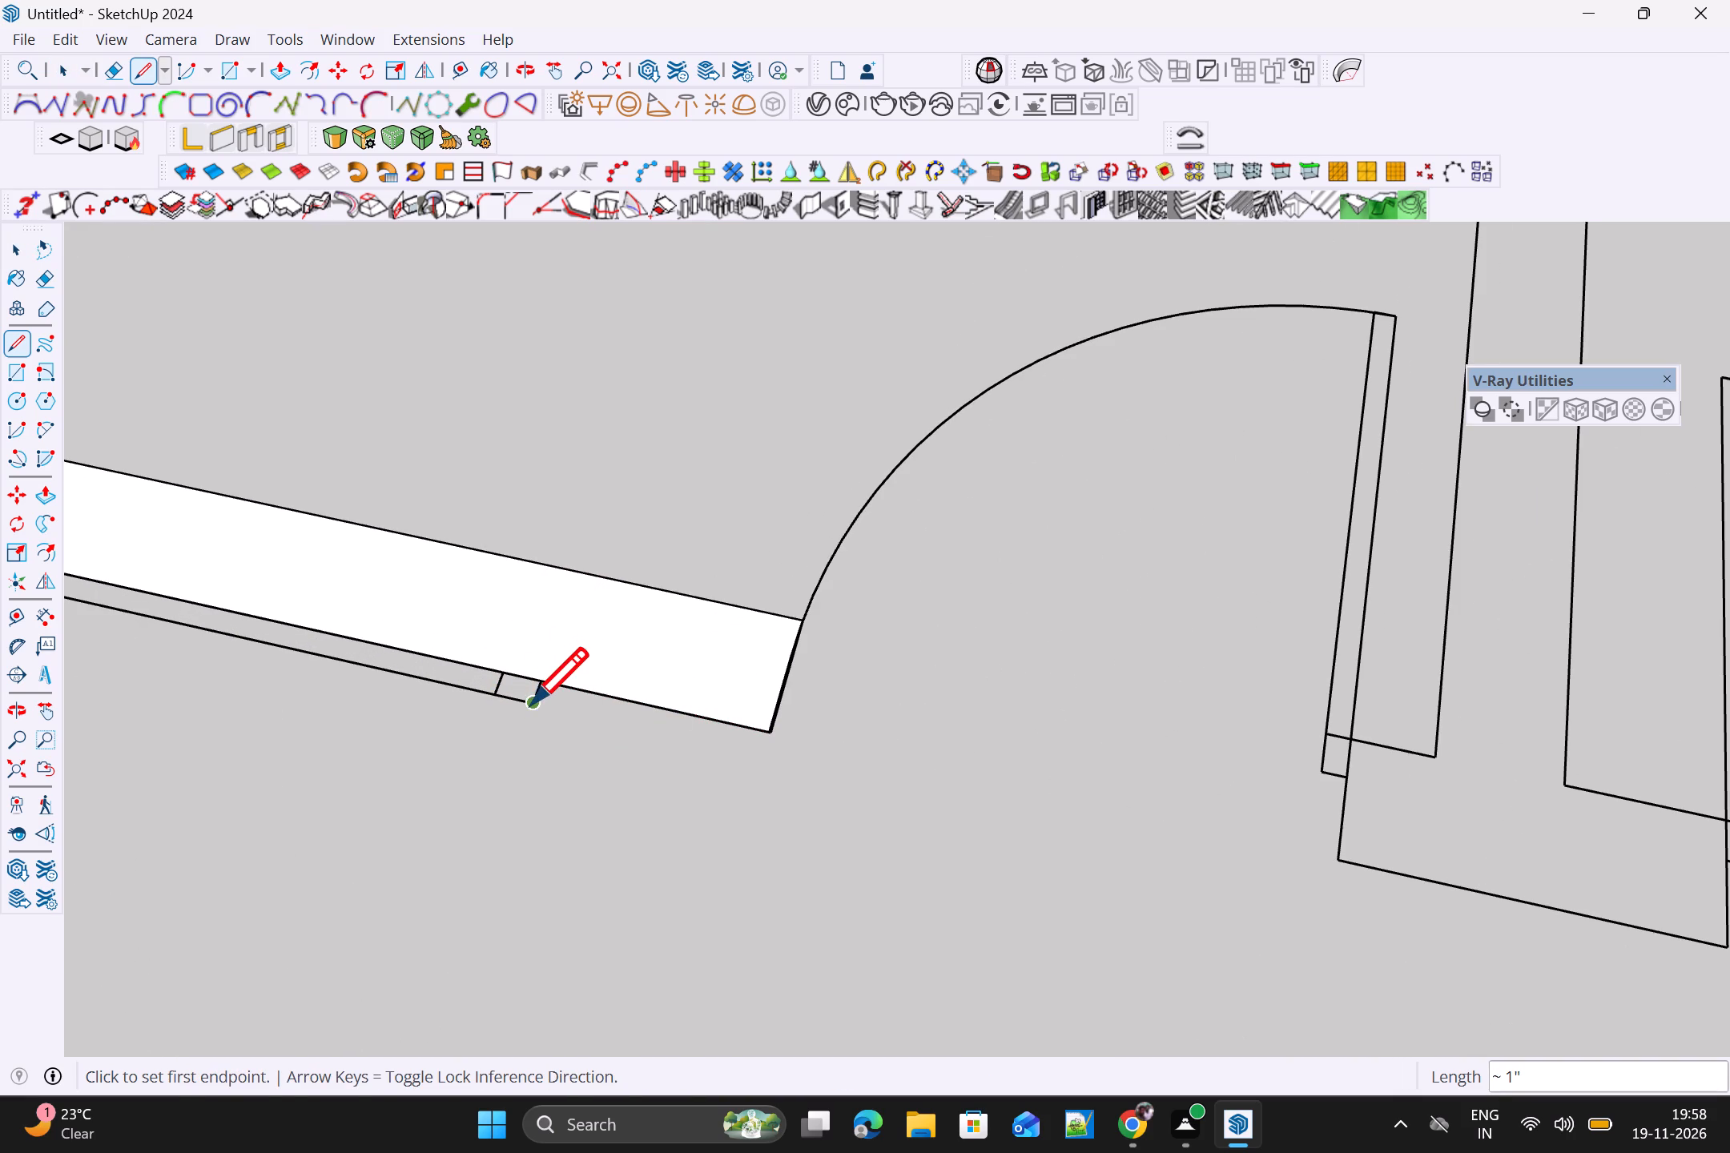
left_click(531, 705)
left_click(544, 683)
key("space")
scroll(543, 685, "down", 10)
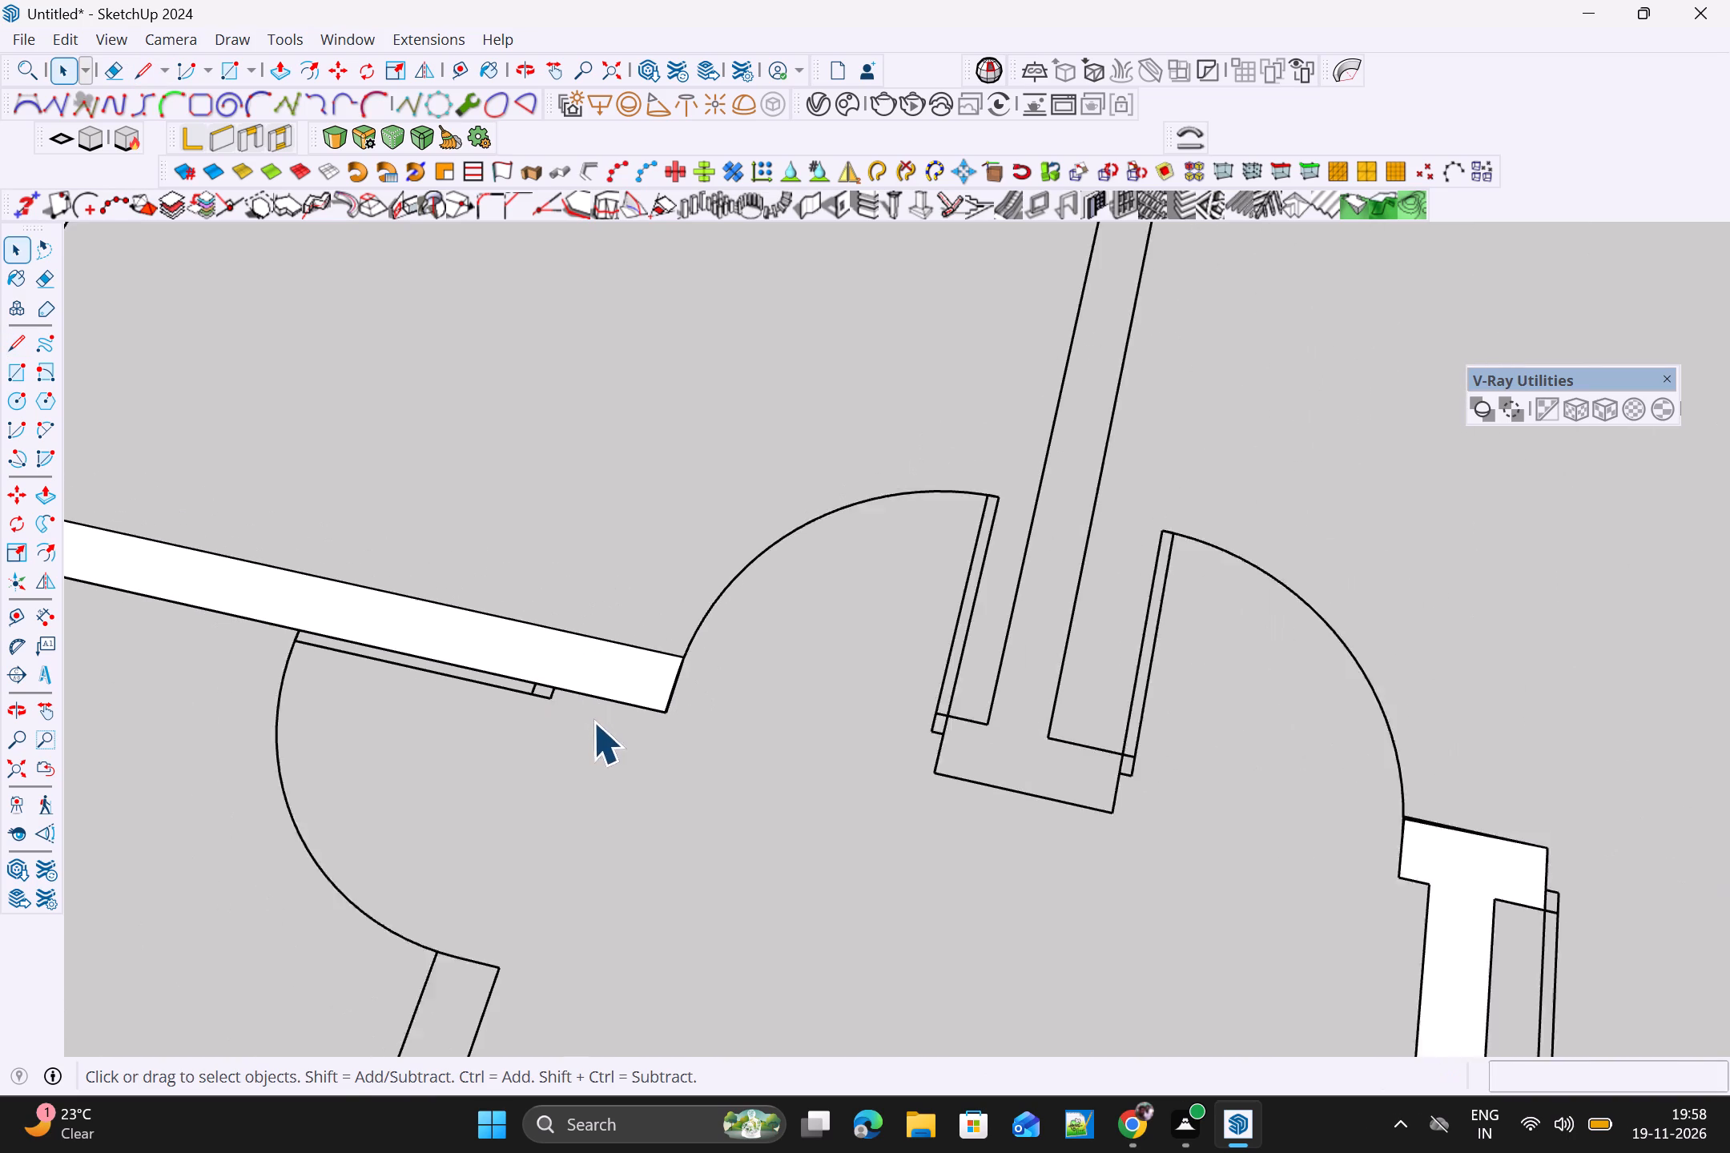
Close the doorway end of the small left room's L-shaped wall with a 5" line.
middle_click_drag(532, 802, 731, 418, "shift")
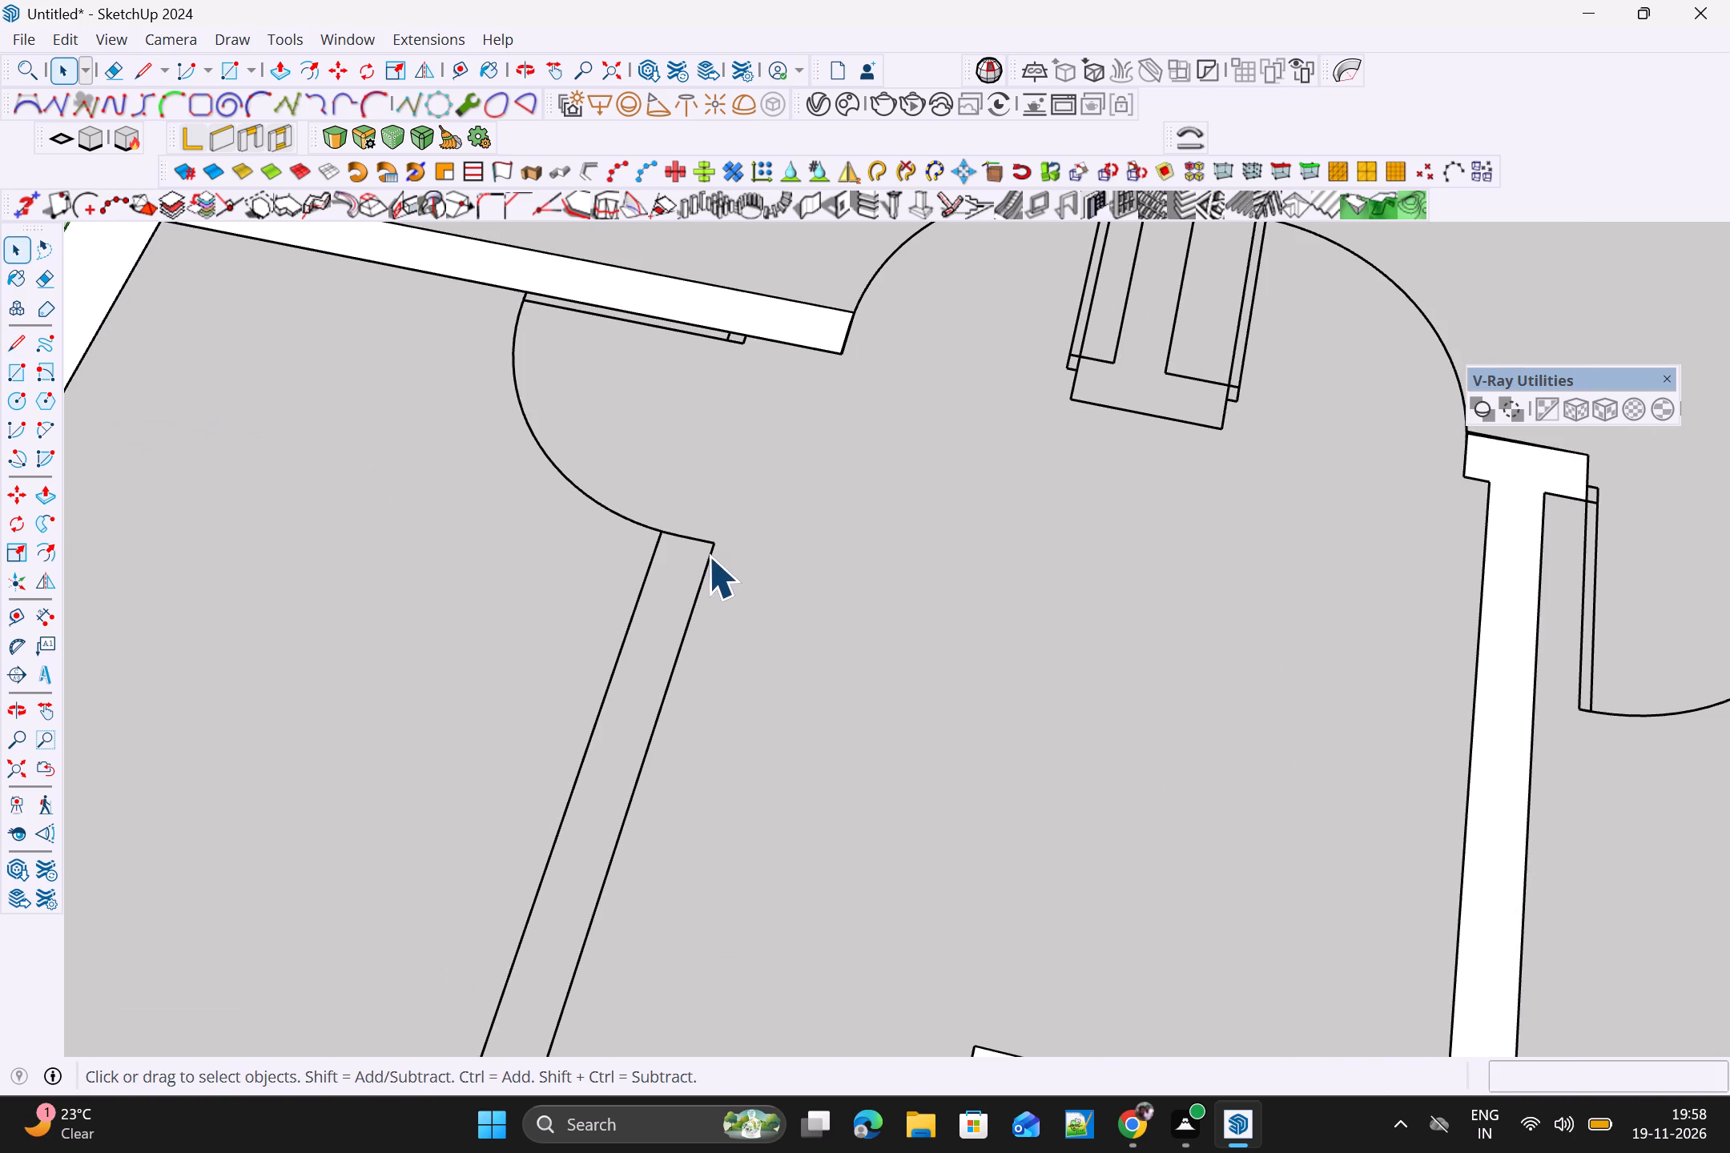
key("l")
left_click(714, 544)
left_click(662, 534)
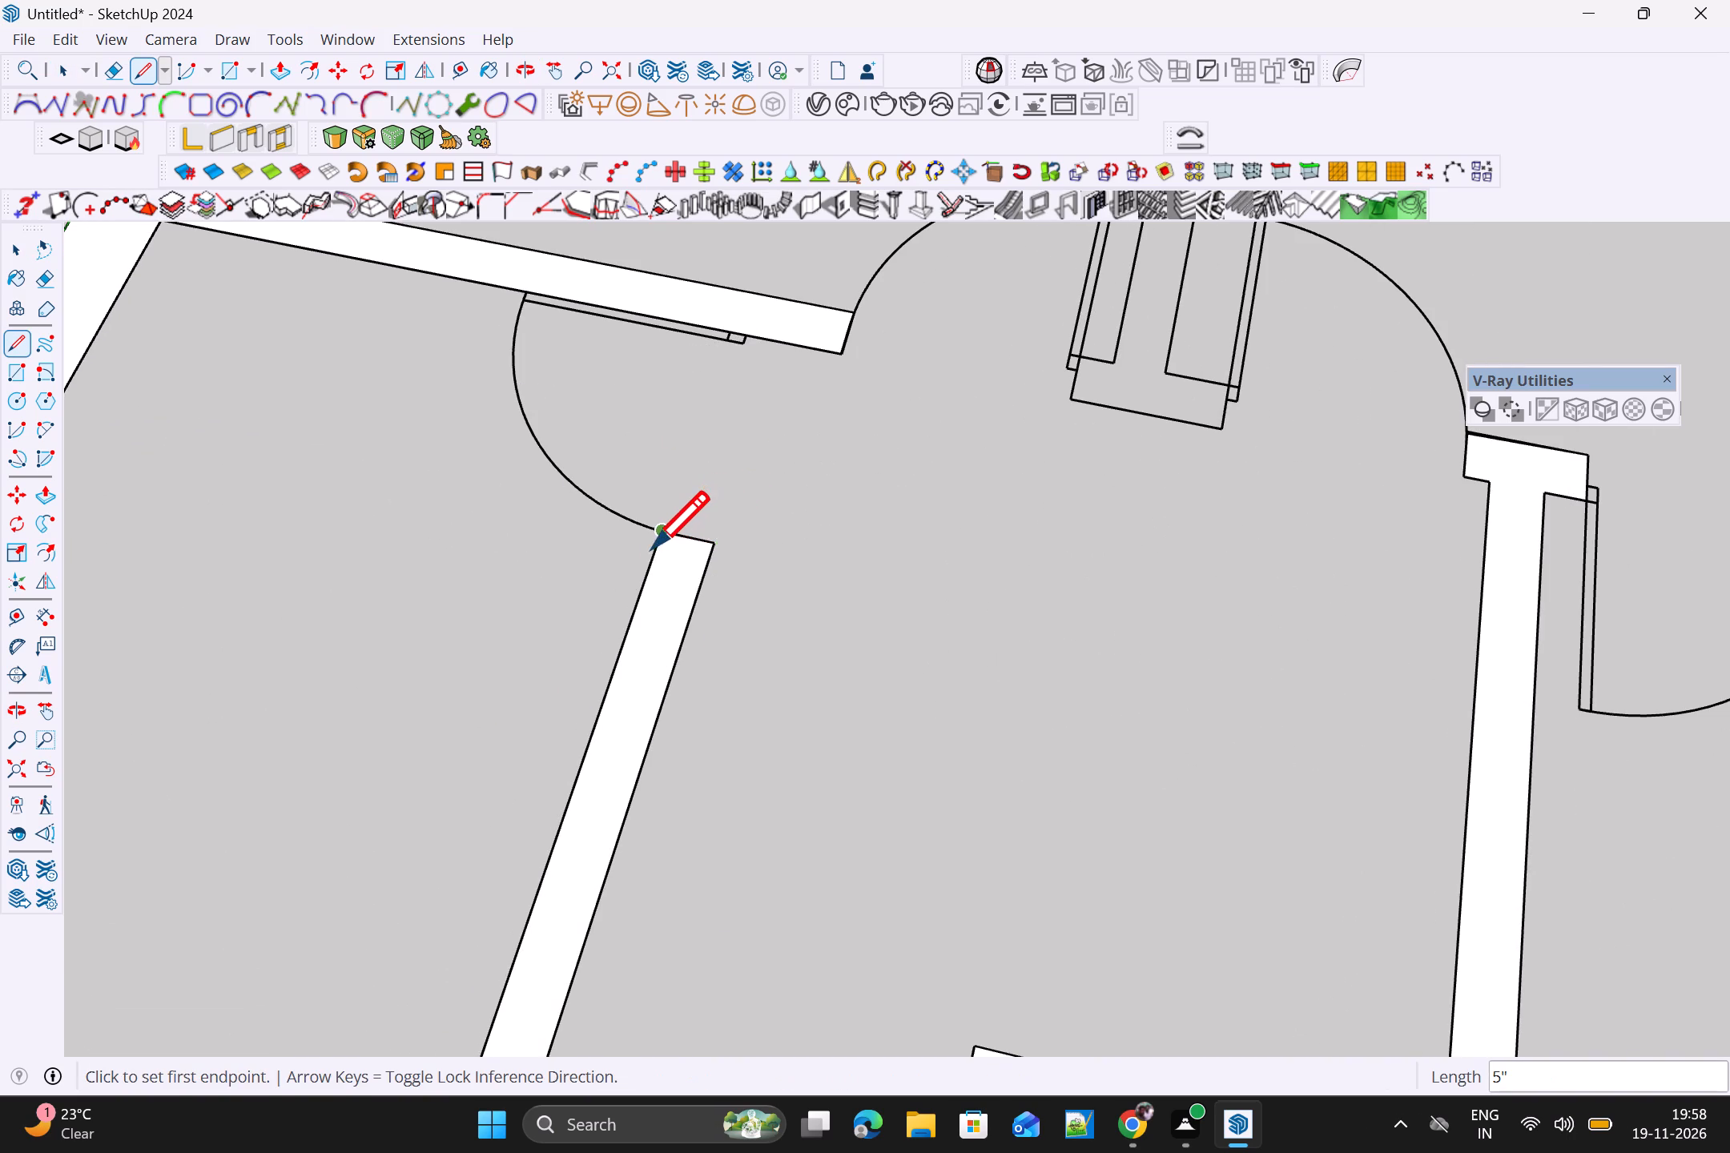
scroll(663, 554, "down", 4)
key("space")
scroll(662, 571, "down", 5)
scroll(694, 796, "down", 4)
scroll(878, 787, "down", 8)
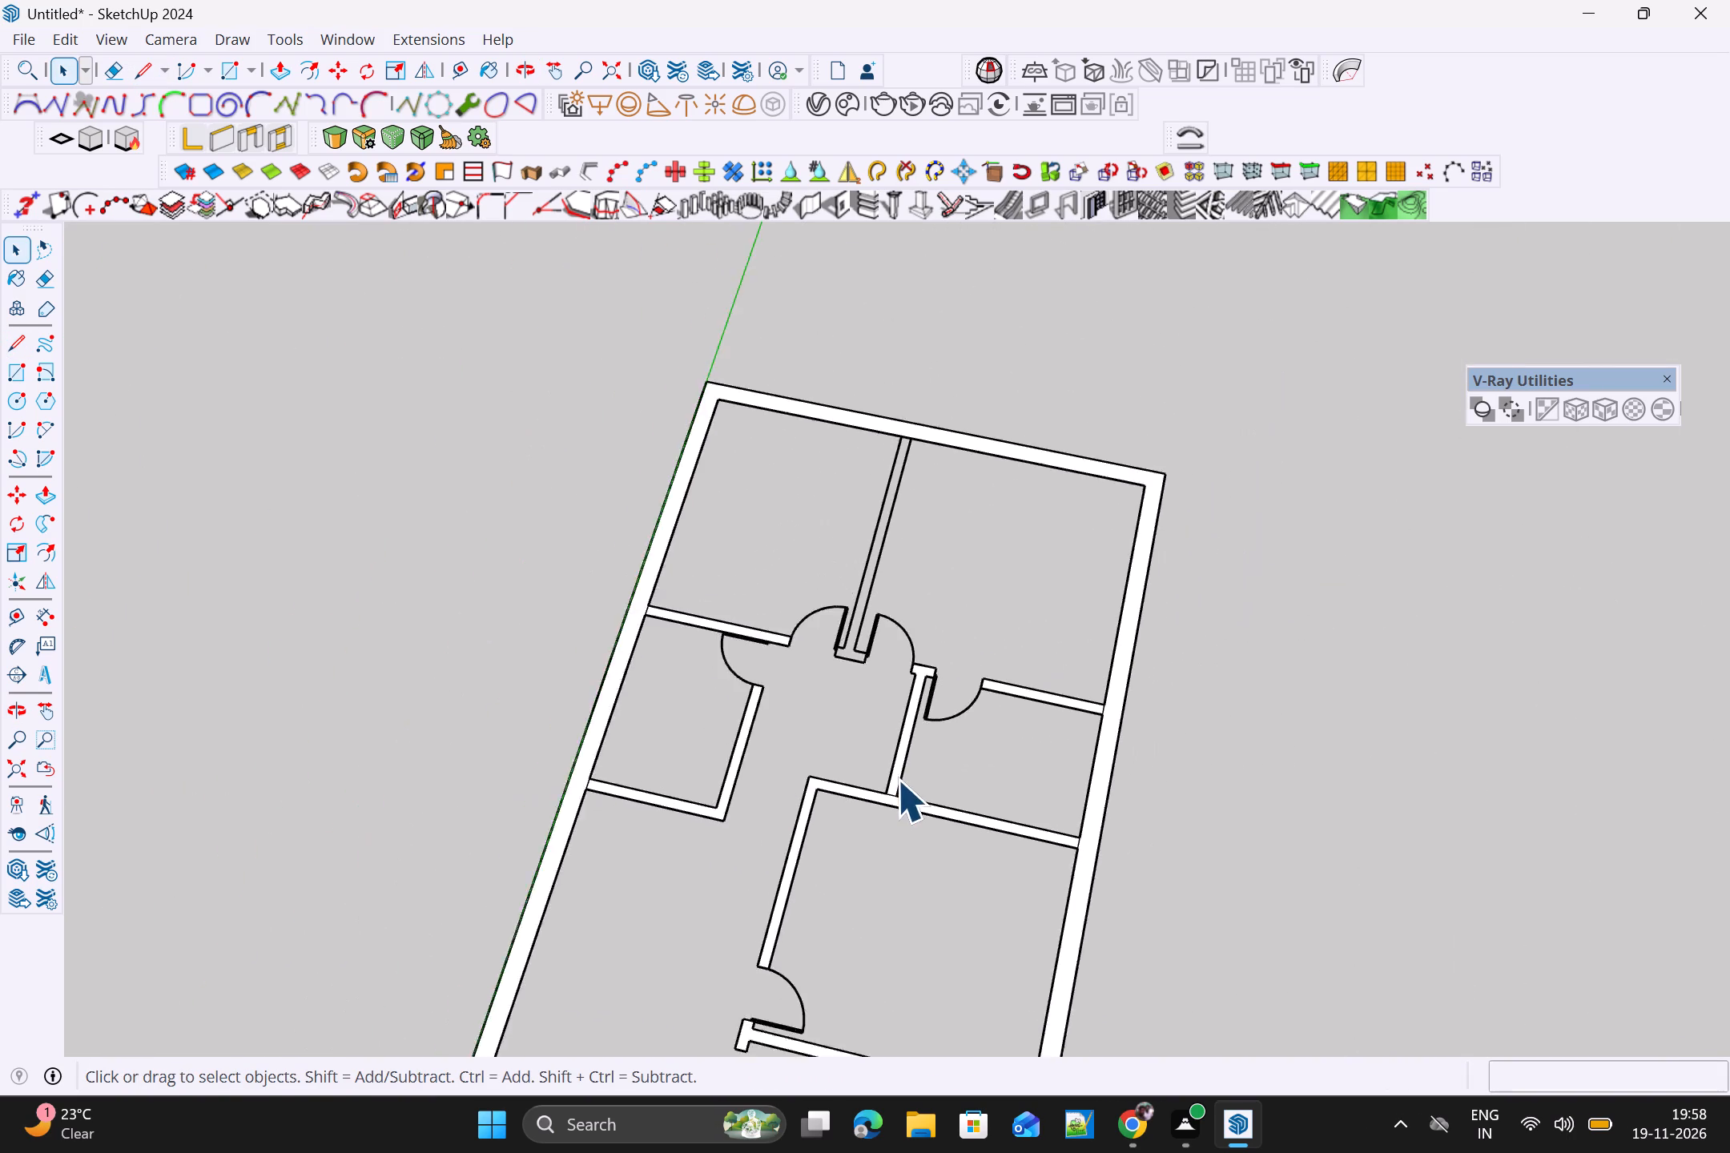
scroll(897, 779, "down", 2)
middle_click_drag(882, 803, 925, 525, "shift")
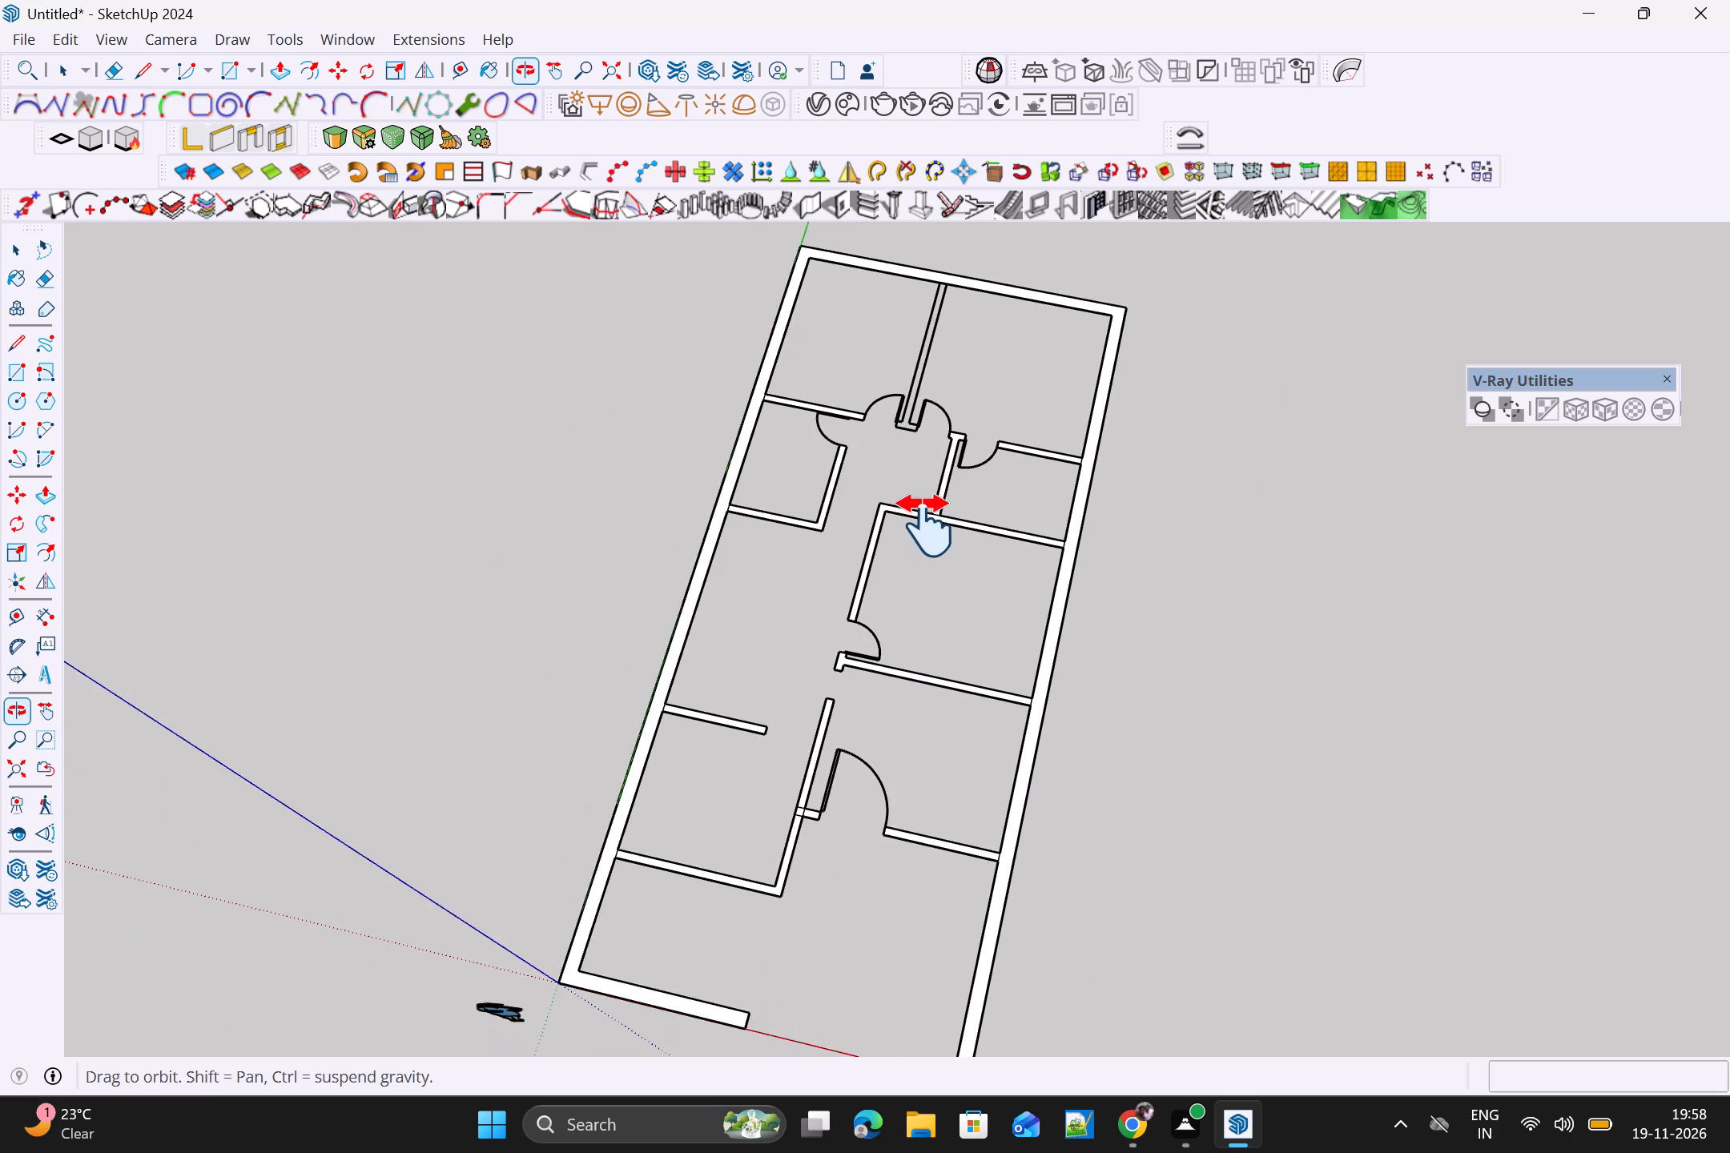
Trace the foot of the partition between the two rear rooms with edges about 3 5/16" and 1' 2 7/16" long, plus its opposite short edge.
middle_click_drag(925, 525, 806, 818, "shift")
scroll(803, 685, "up", 4)
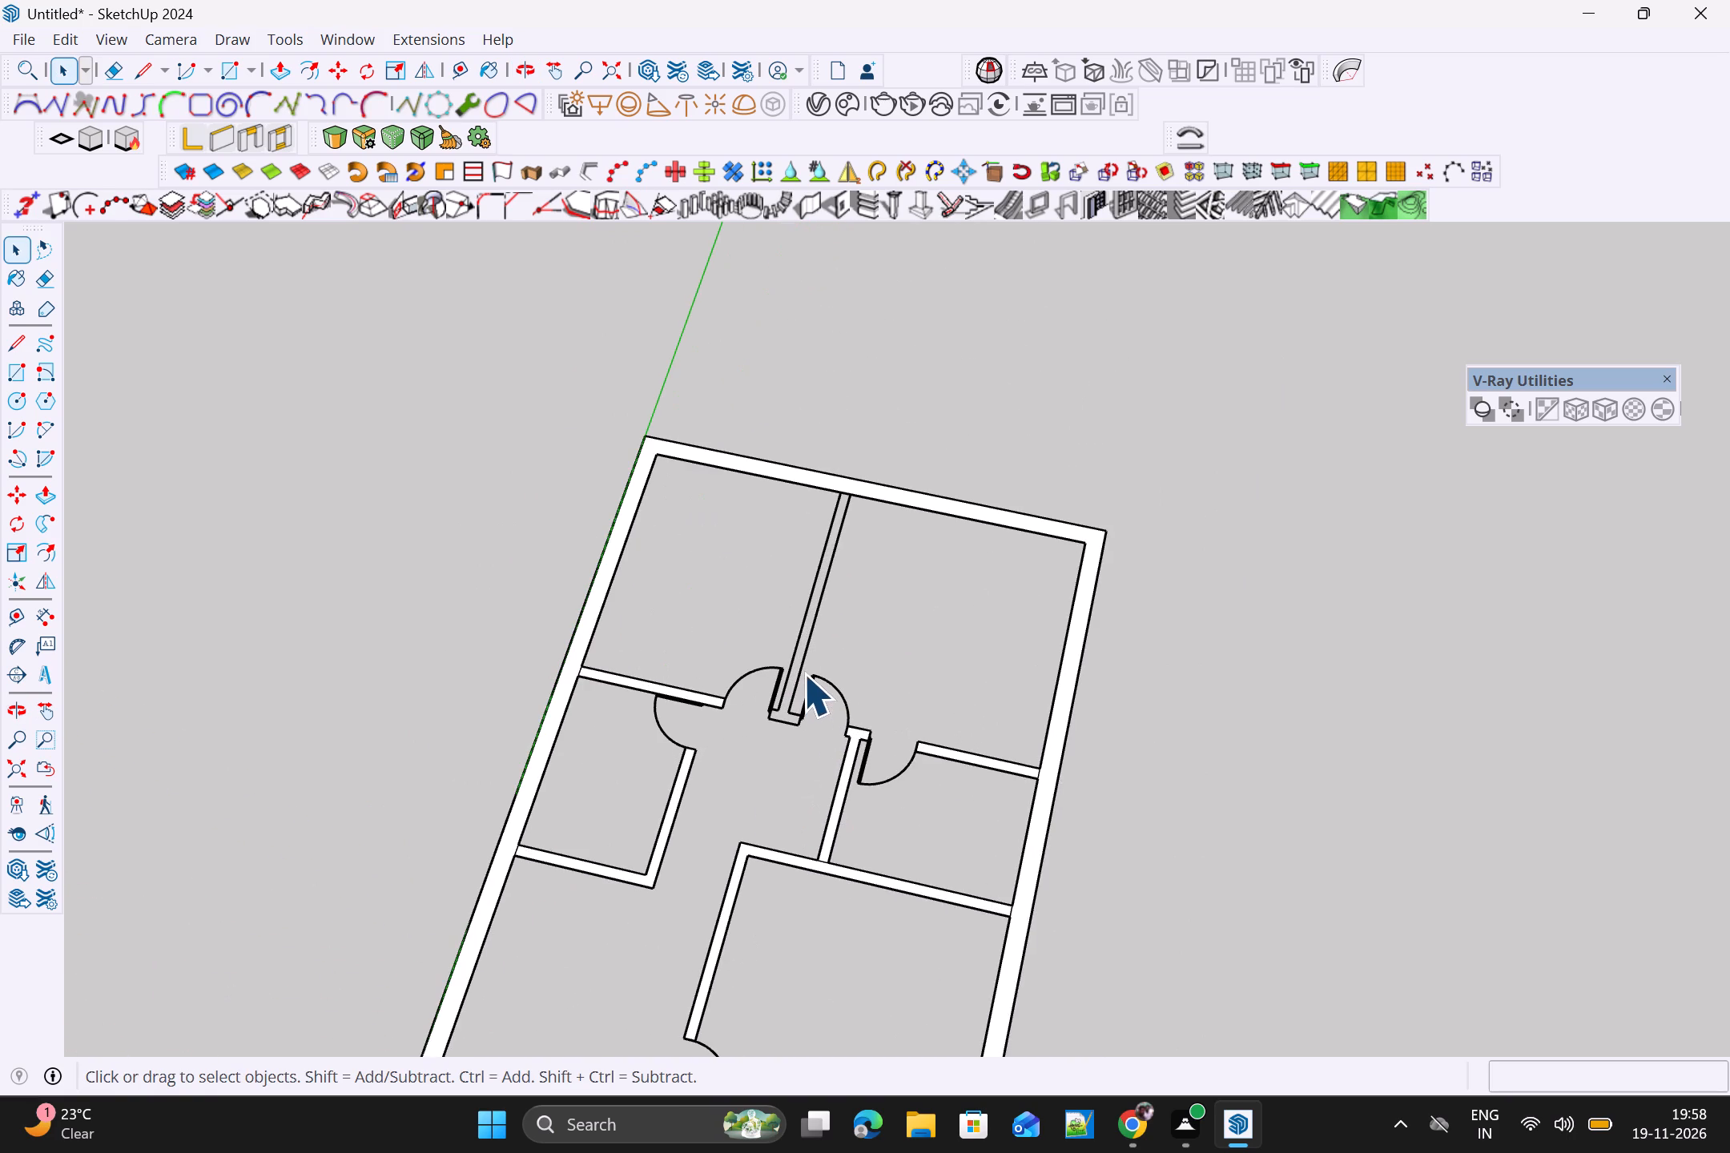
key("l")
scroll(804, 654, "up", 3)
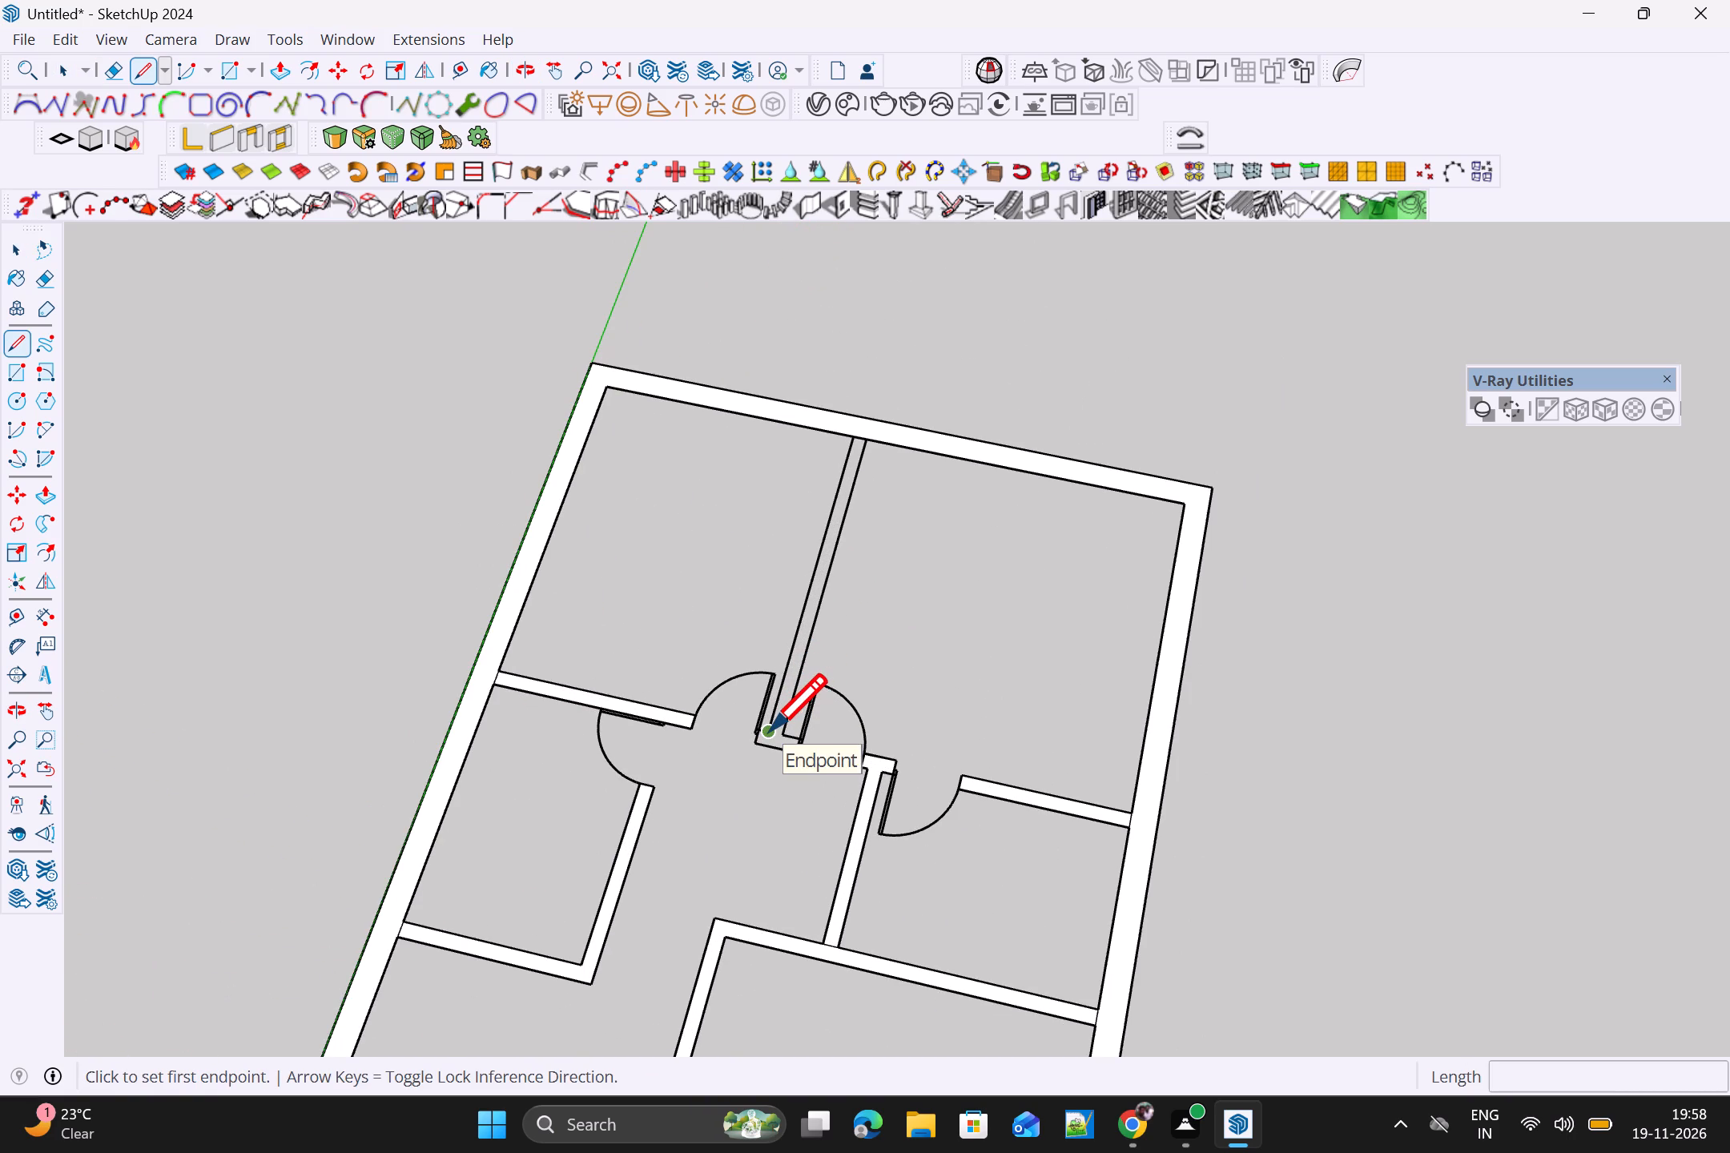
left_click(770, 731)
scroll(761, 729, "up", 5)
left_click(757, 732)
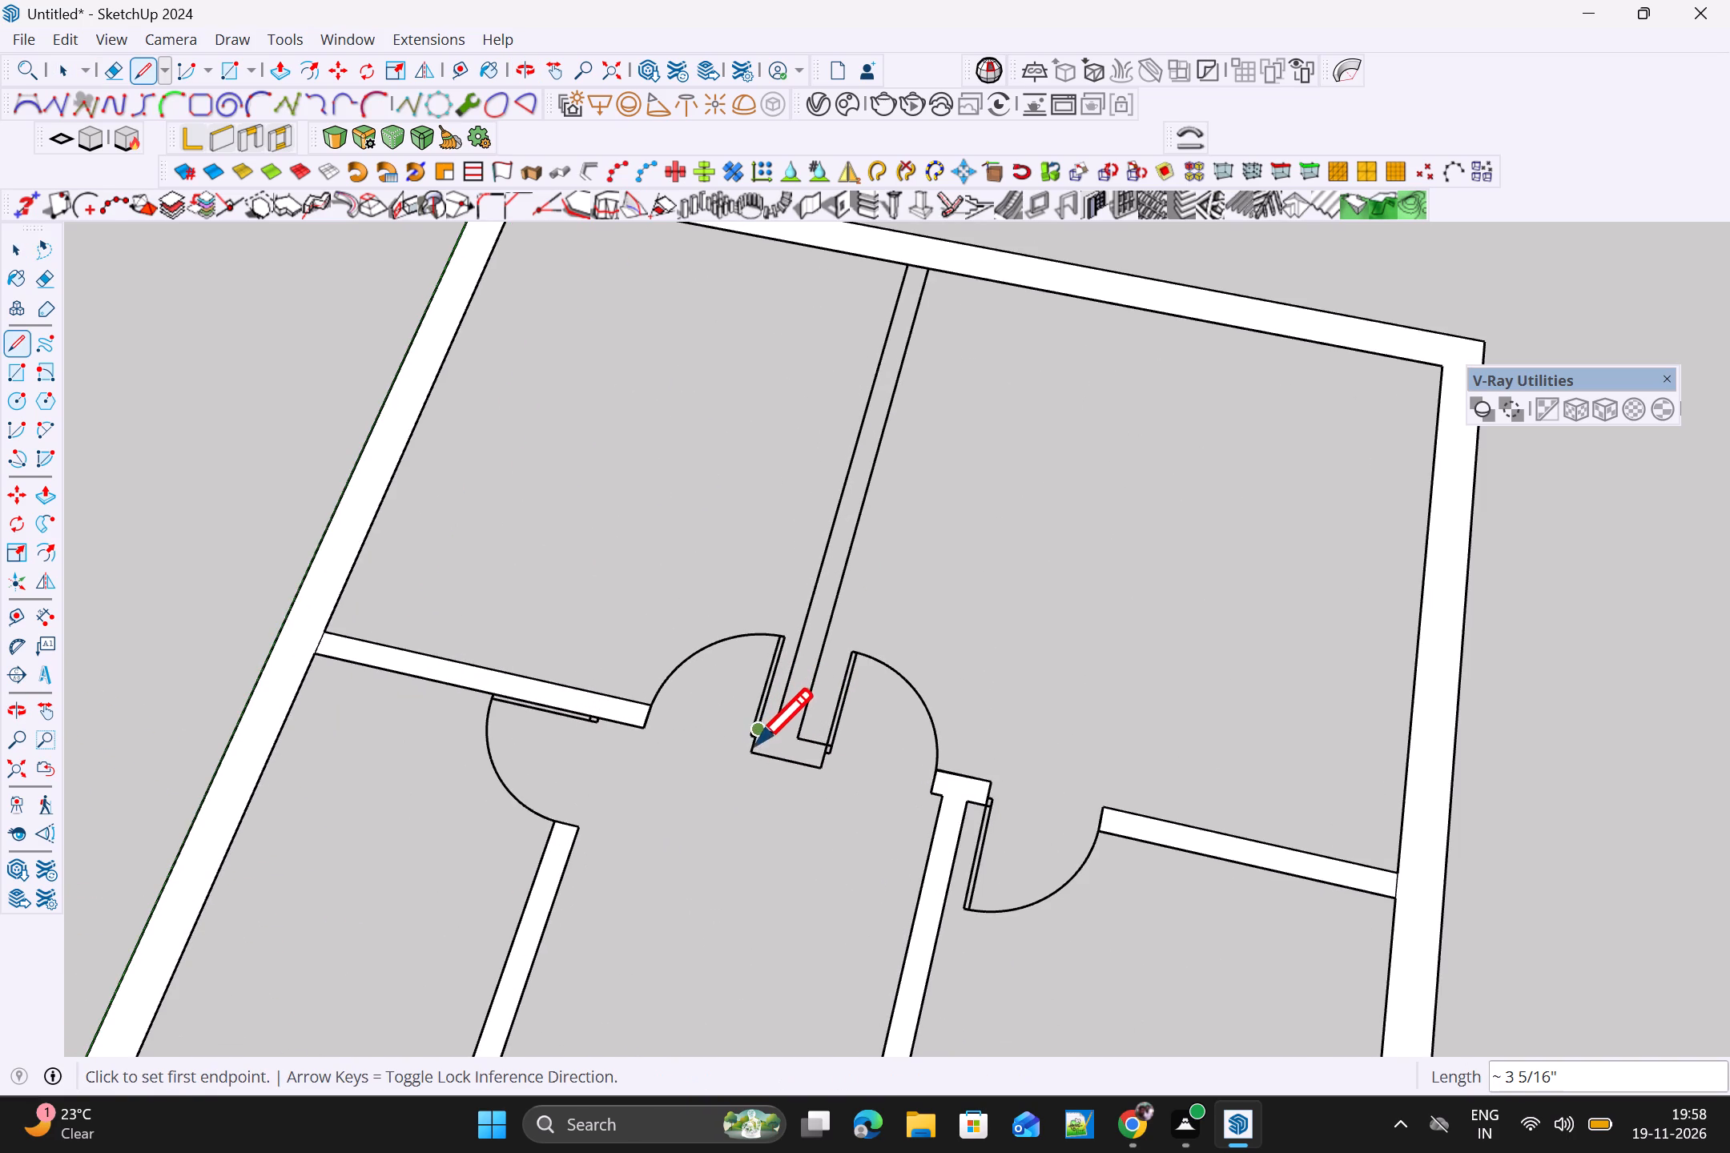
left_click(750, 753)
left_click(822, 761)
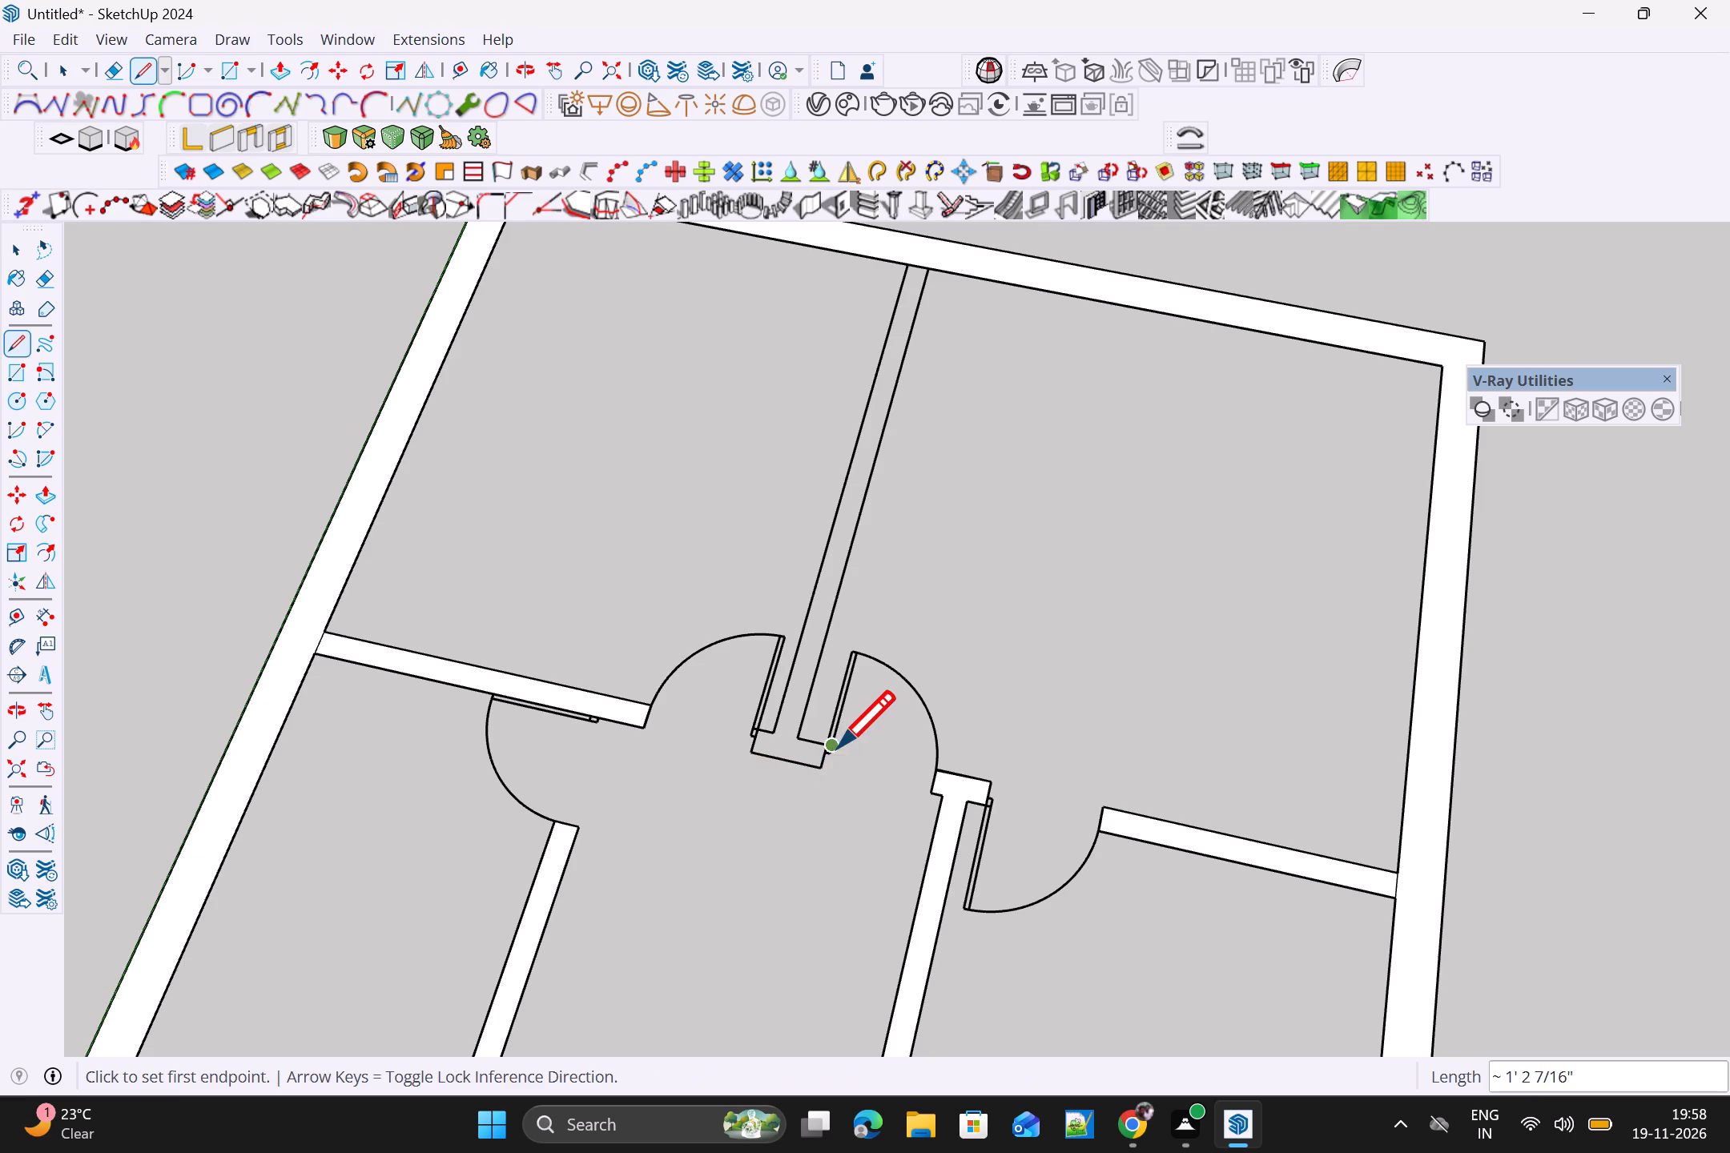
scroll(819, 738, "up", 10)
left_click(837, 756)
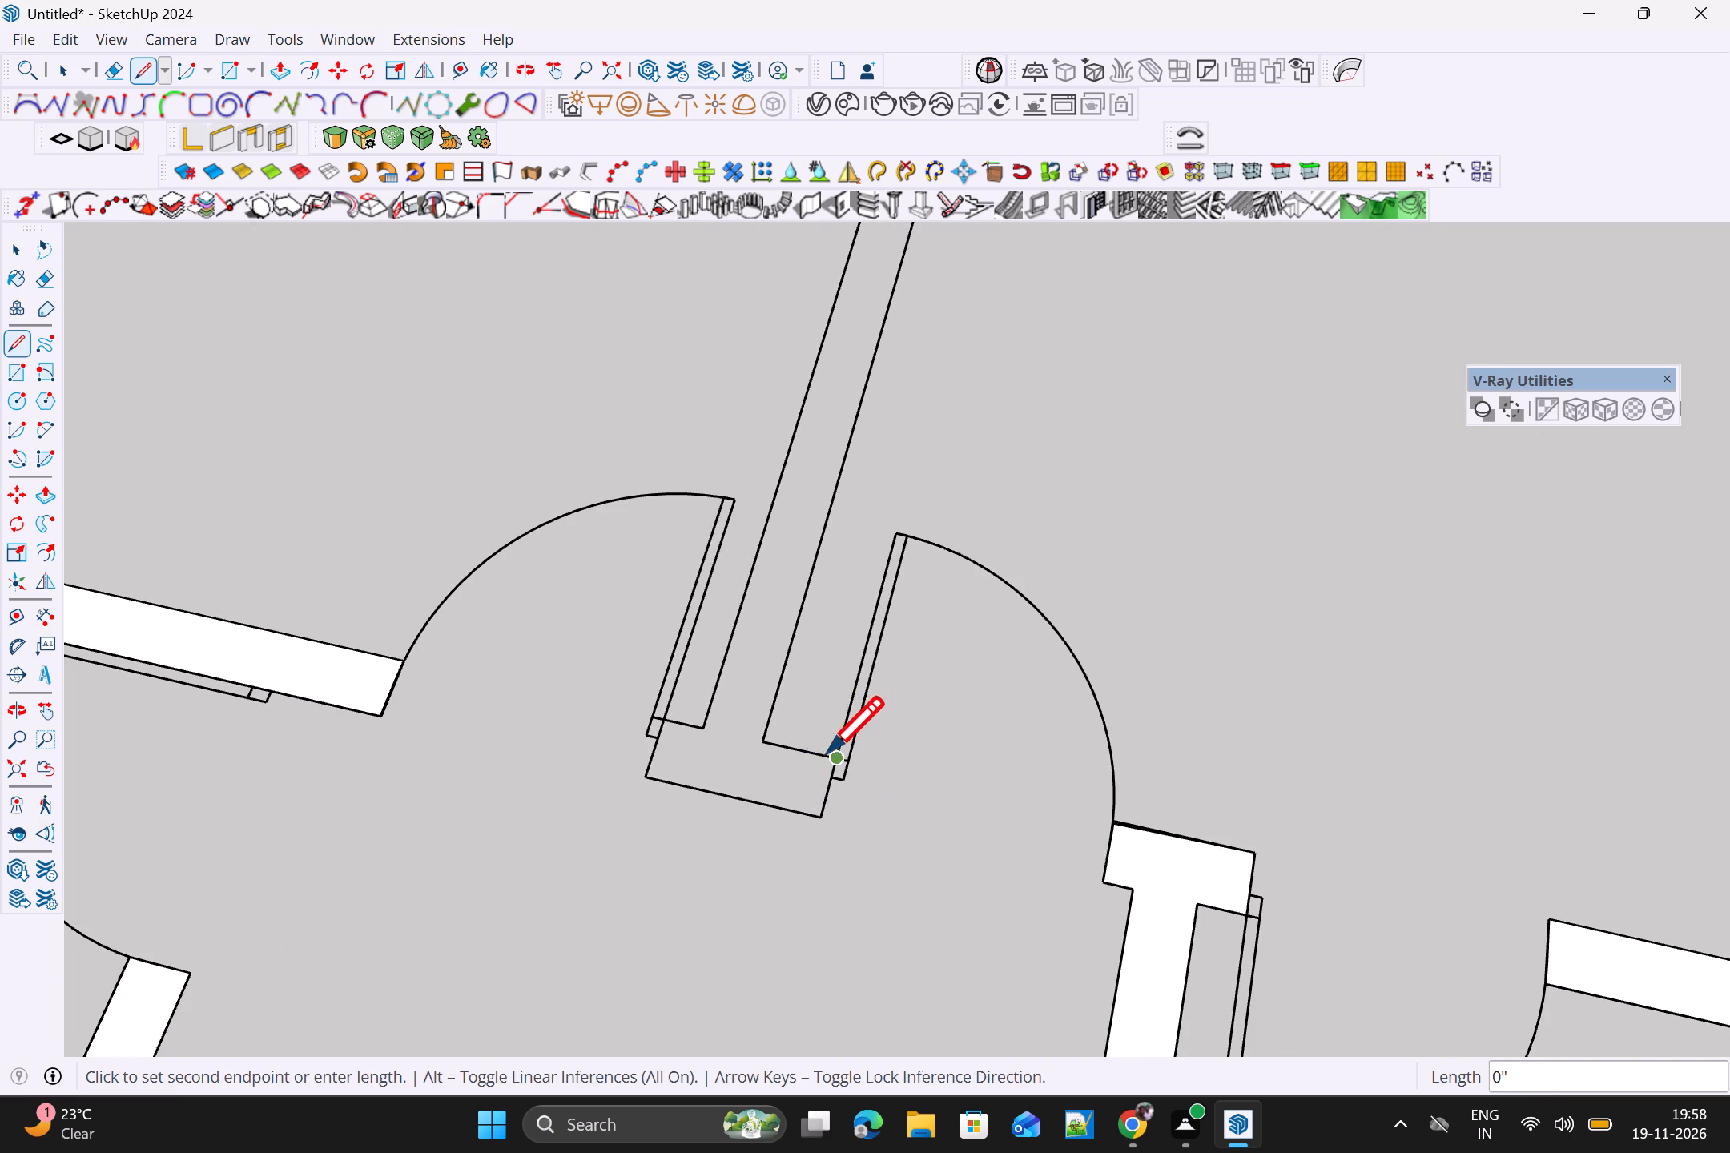
left_click(766, 737)
Close the rear end of that partition against the outer wall with a 5" line.
scroll(781, 713, "down", 12)
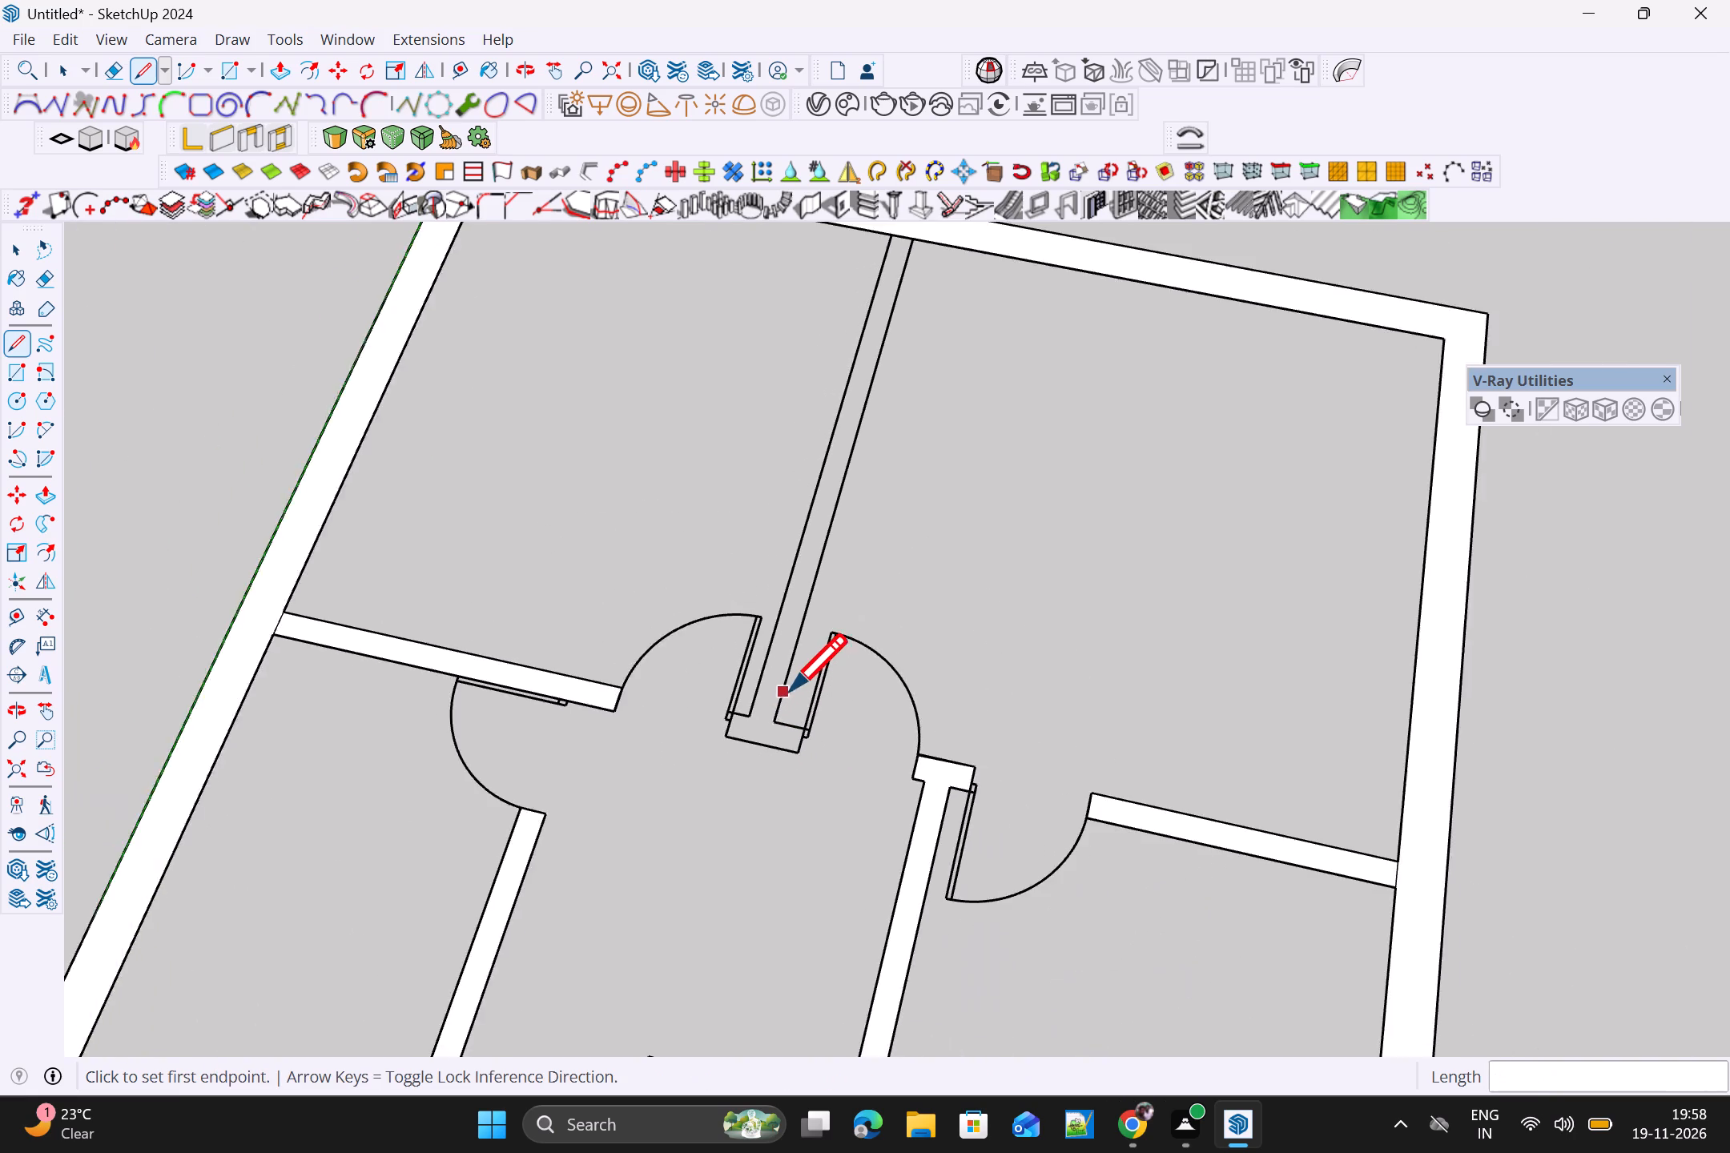
scroll(790, 691, "down", 6)
middle_click_drag(790, 674, 724, 848, "shift")
scroll(811, 637, "up", 10)
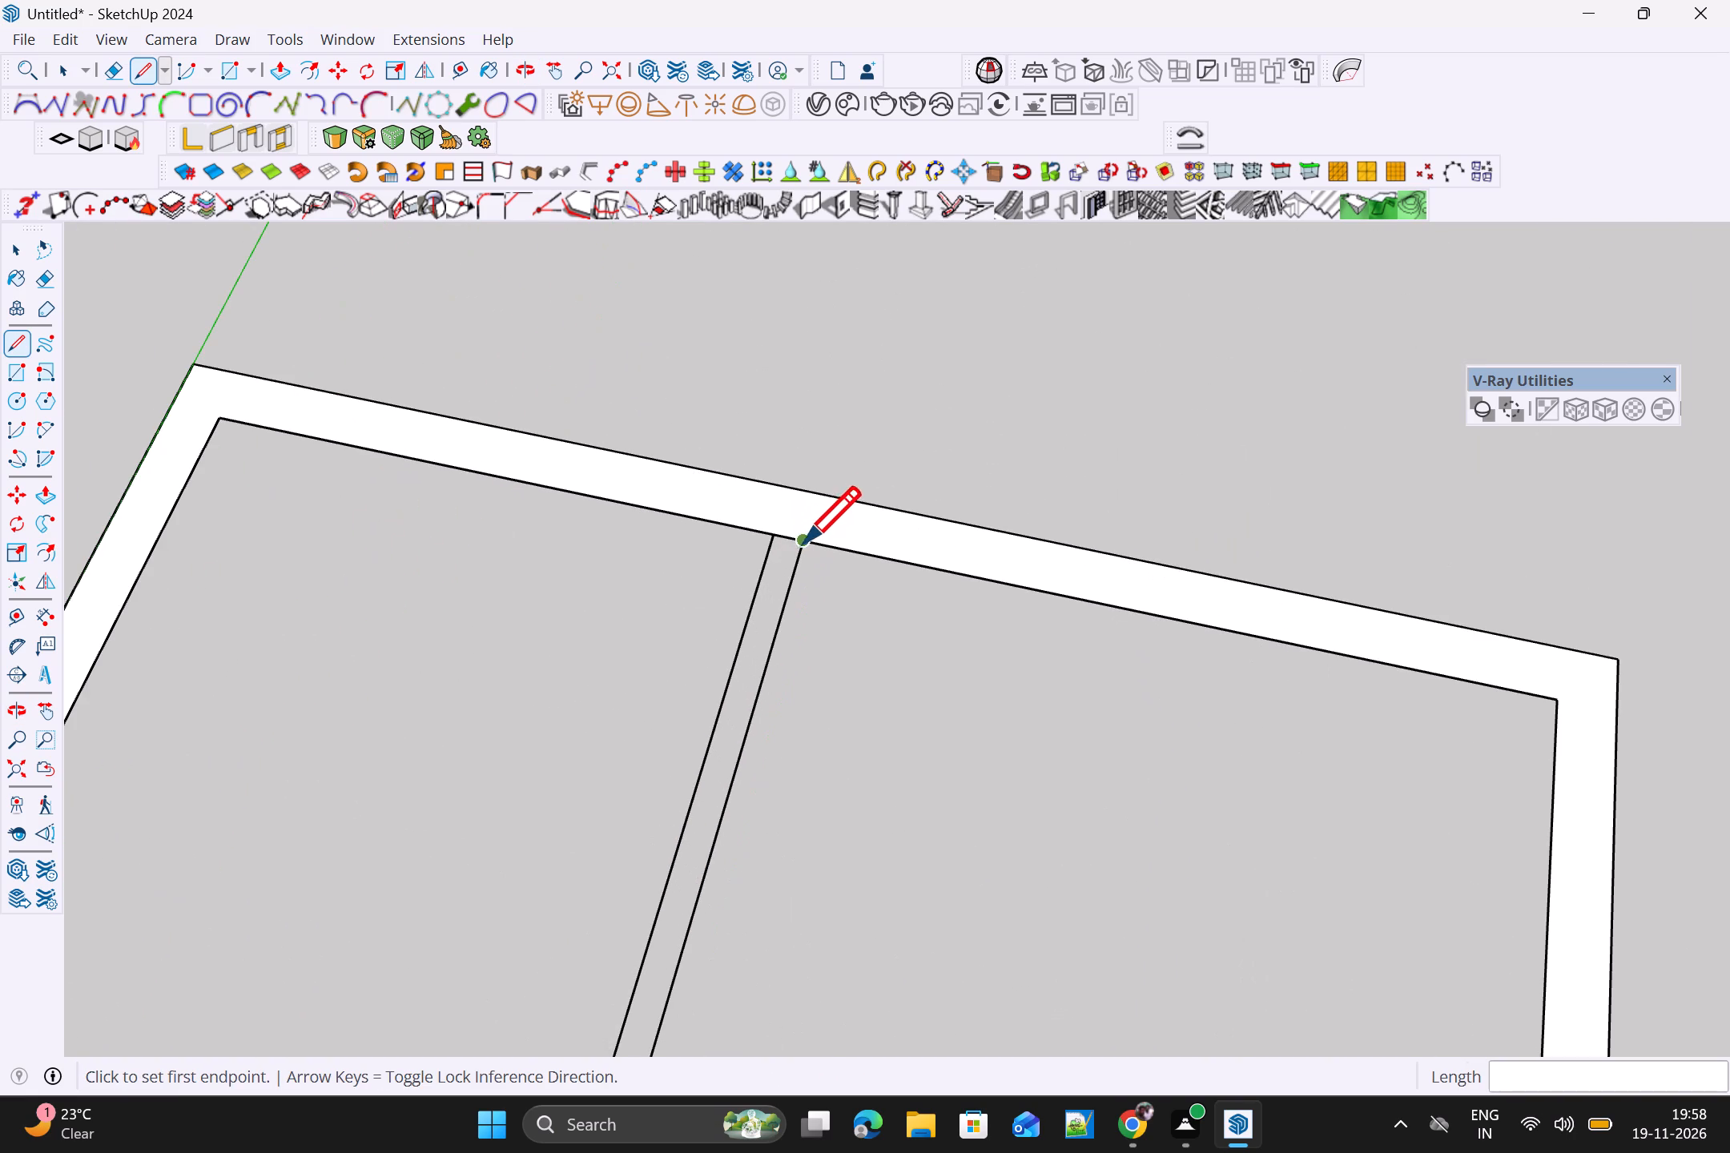
left_click(803, 544)
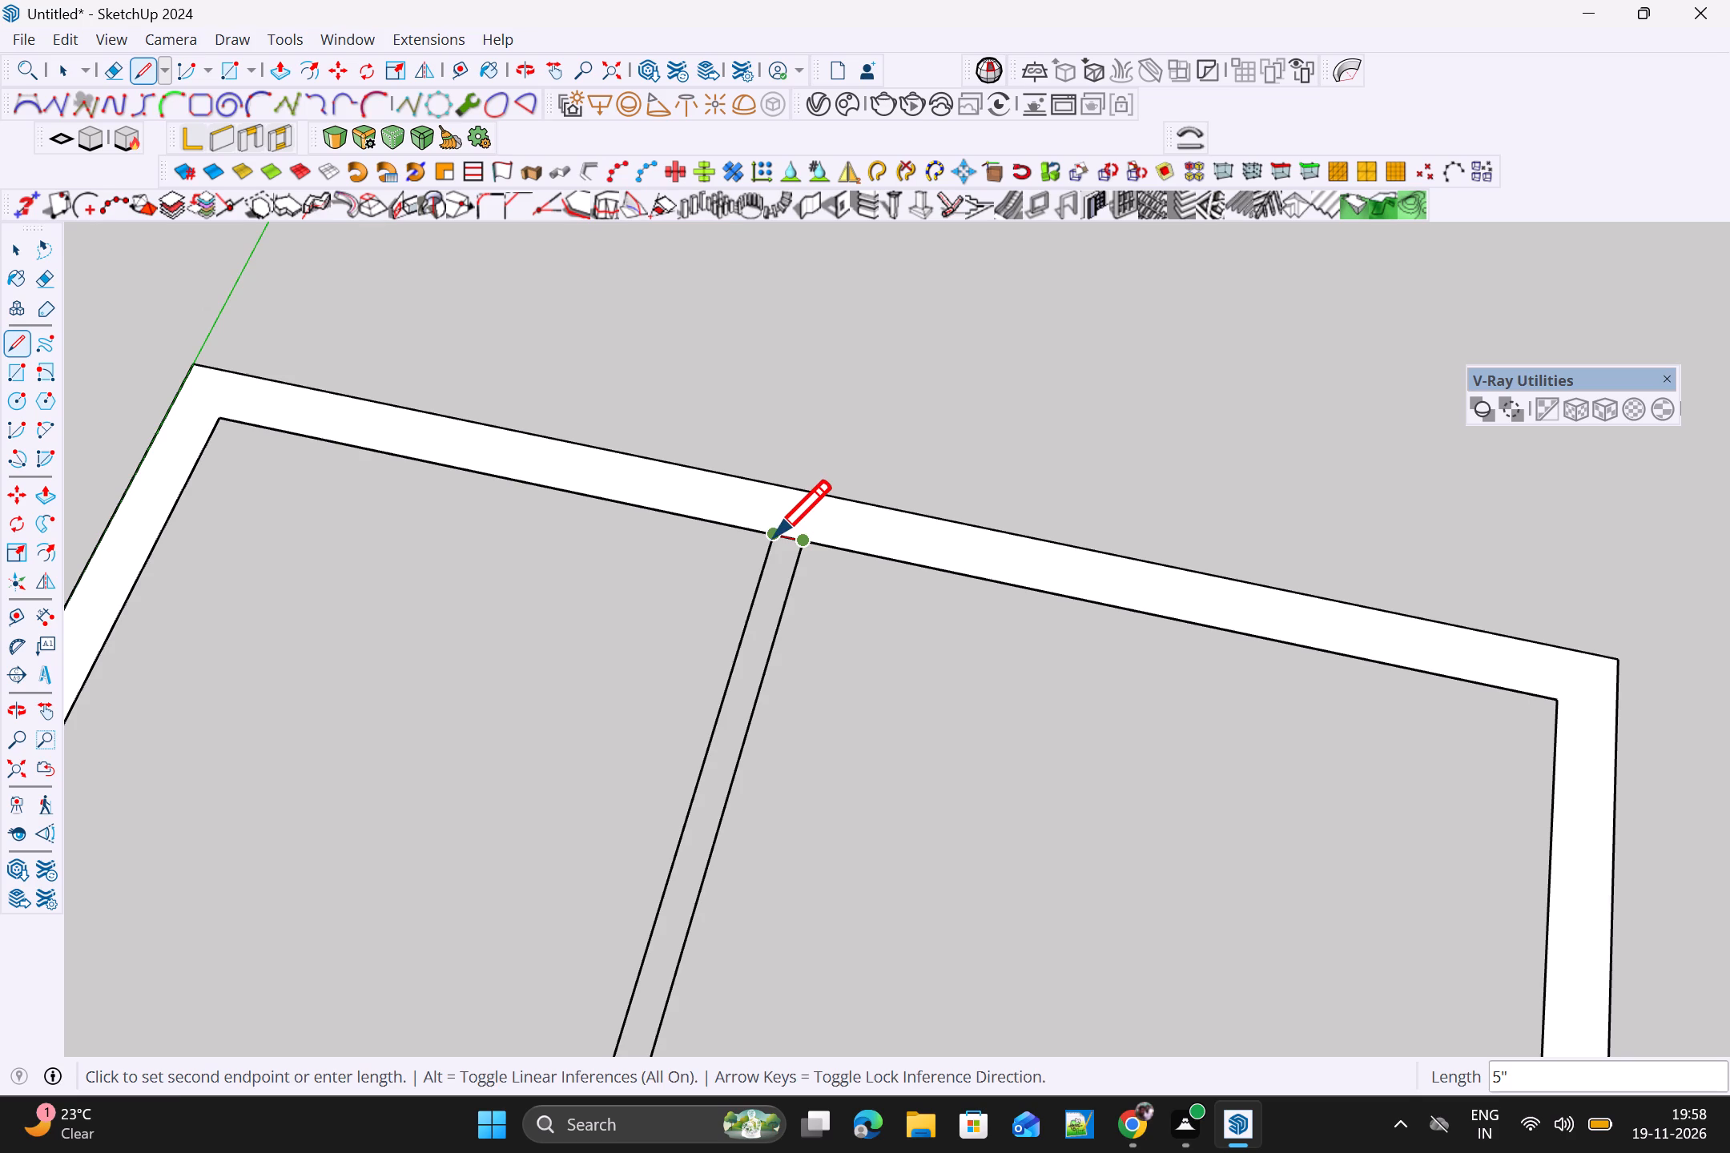
left_click(774, 537)
Retrace the short upper edge of the partition's foot on the left door's side, about 3 5/16" long.
scroll(726, 666, "down", 6)
middle_click_drag(685, 813, 774, 514, "shift")
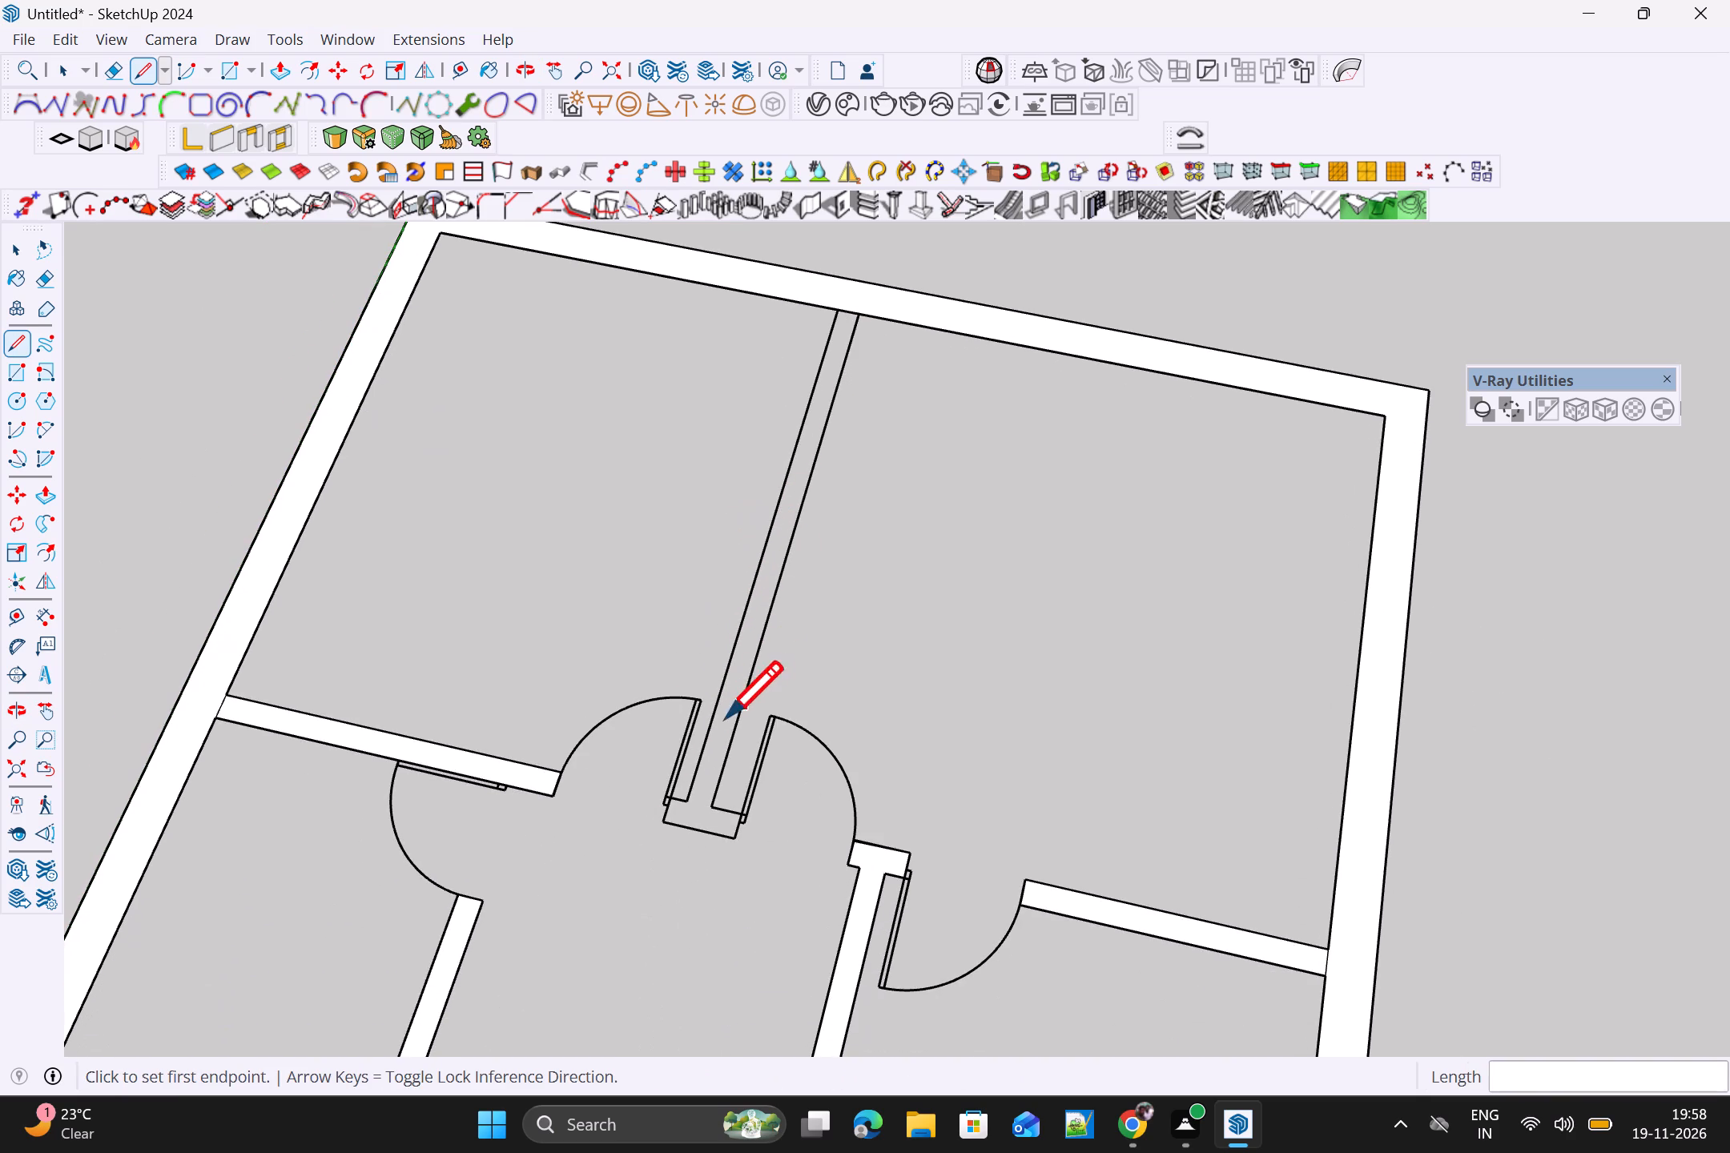
left_click(690, 797)
left_click(670, 797)
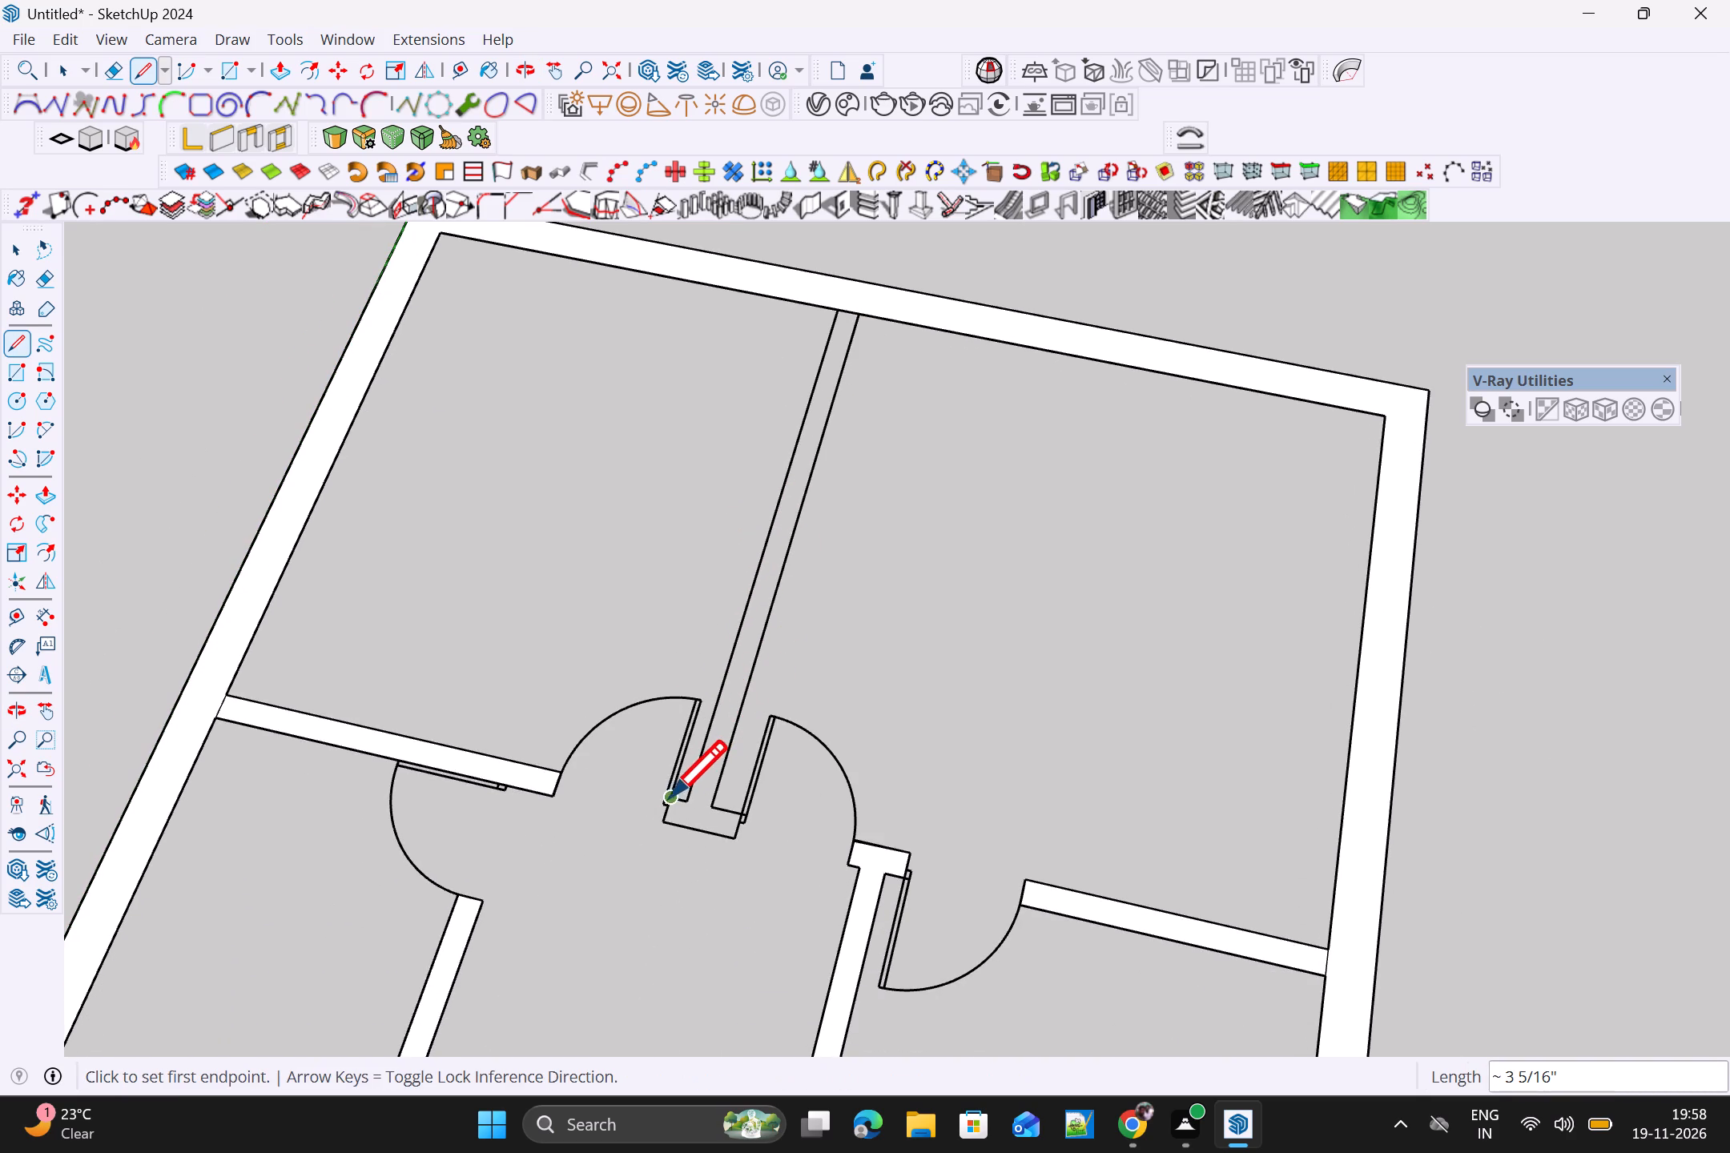
key("space")
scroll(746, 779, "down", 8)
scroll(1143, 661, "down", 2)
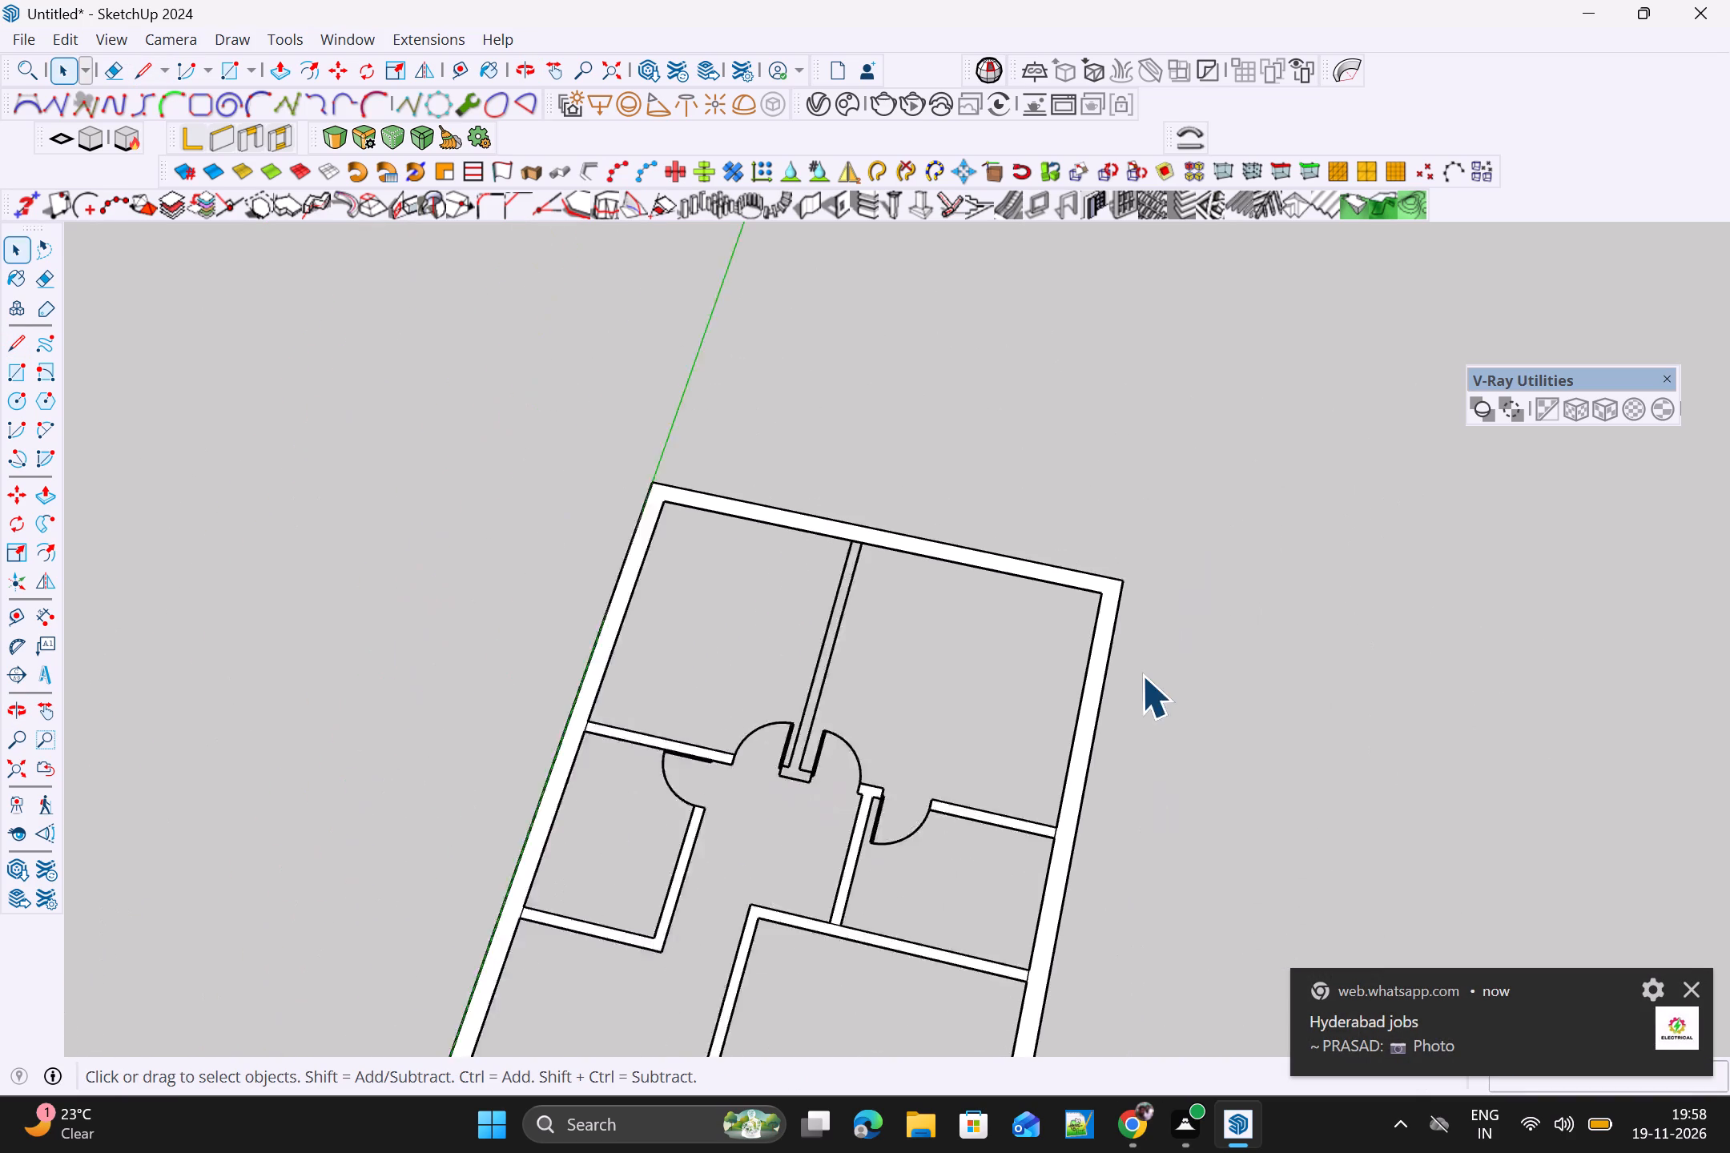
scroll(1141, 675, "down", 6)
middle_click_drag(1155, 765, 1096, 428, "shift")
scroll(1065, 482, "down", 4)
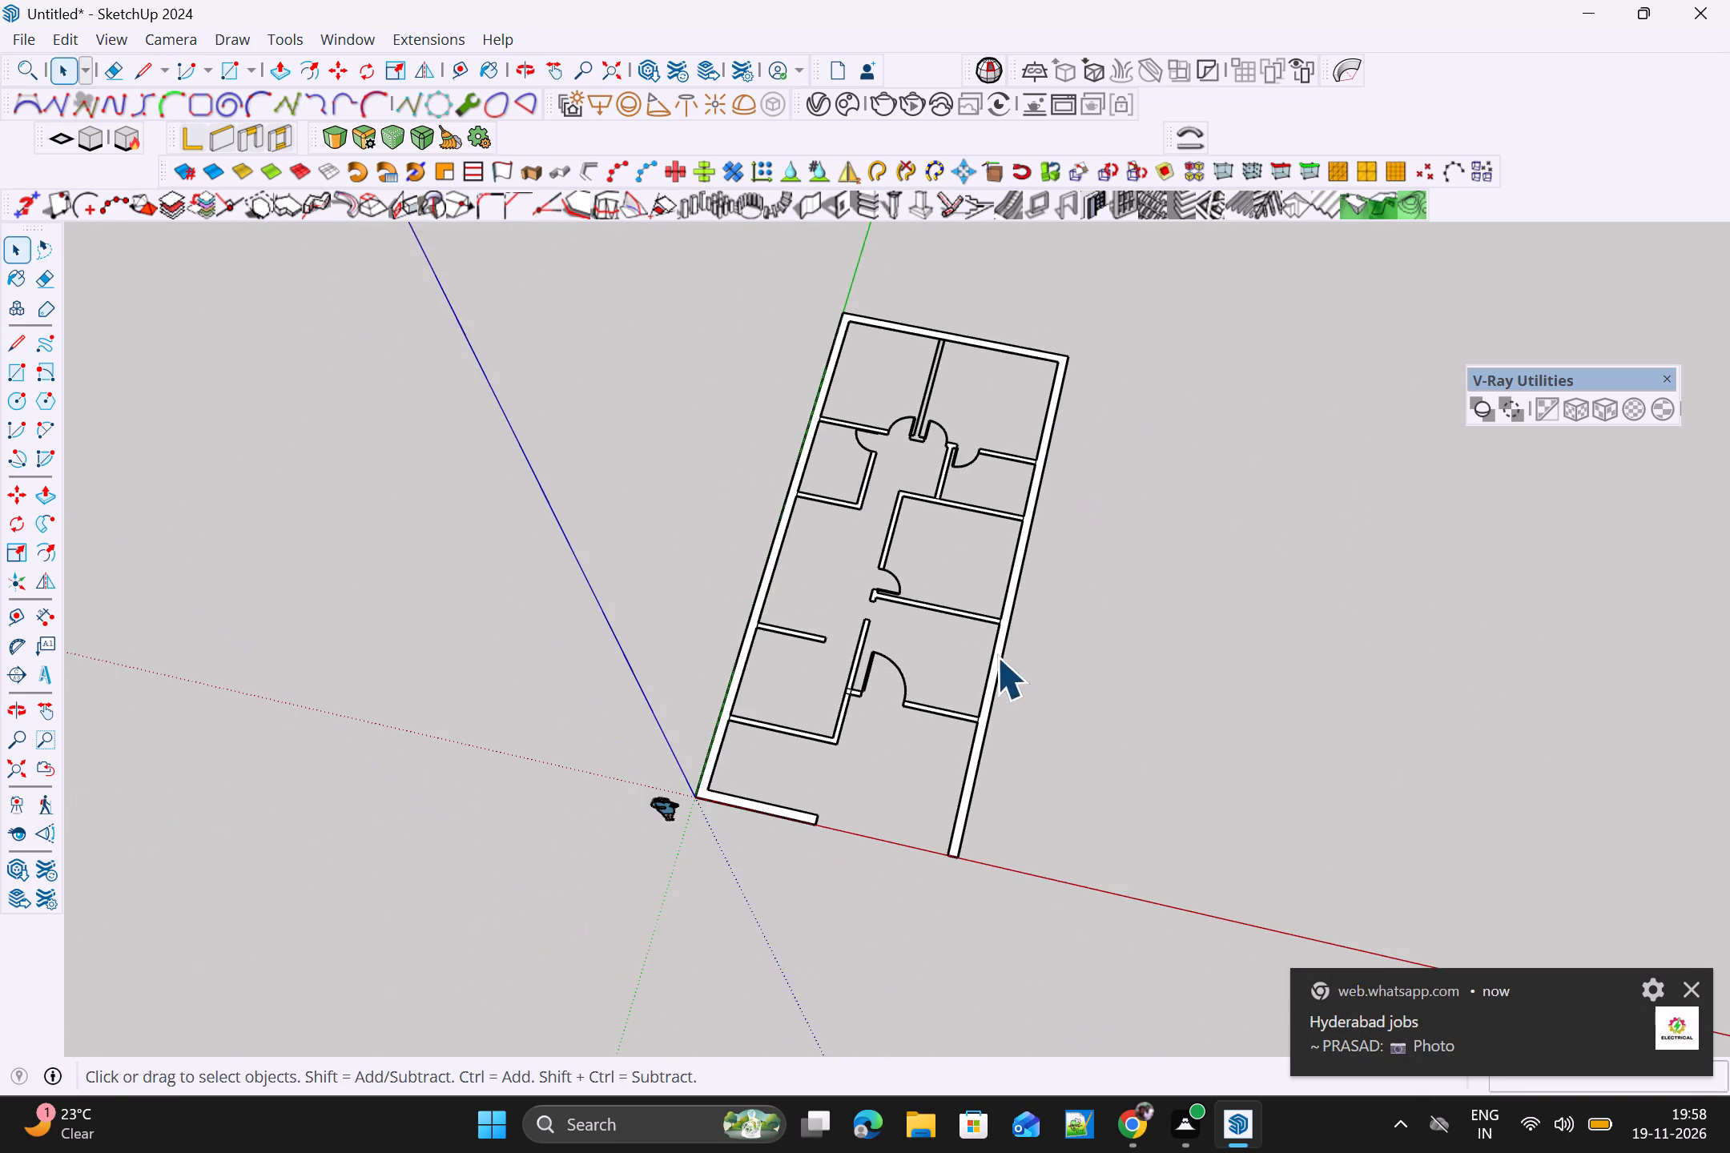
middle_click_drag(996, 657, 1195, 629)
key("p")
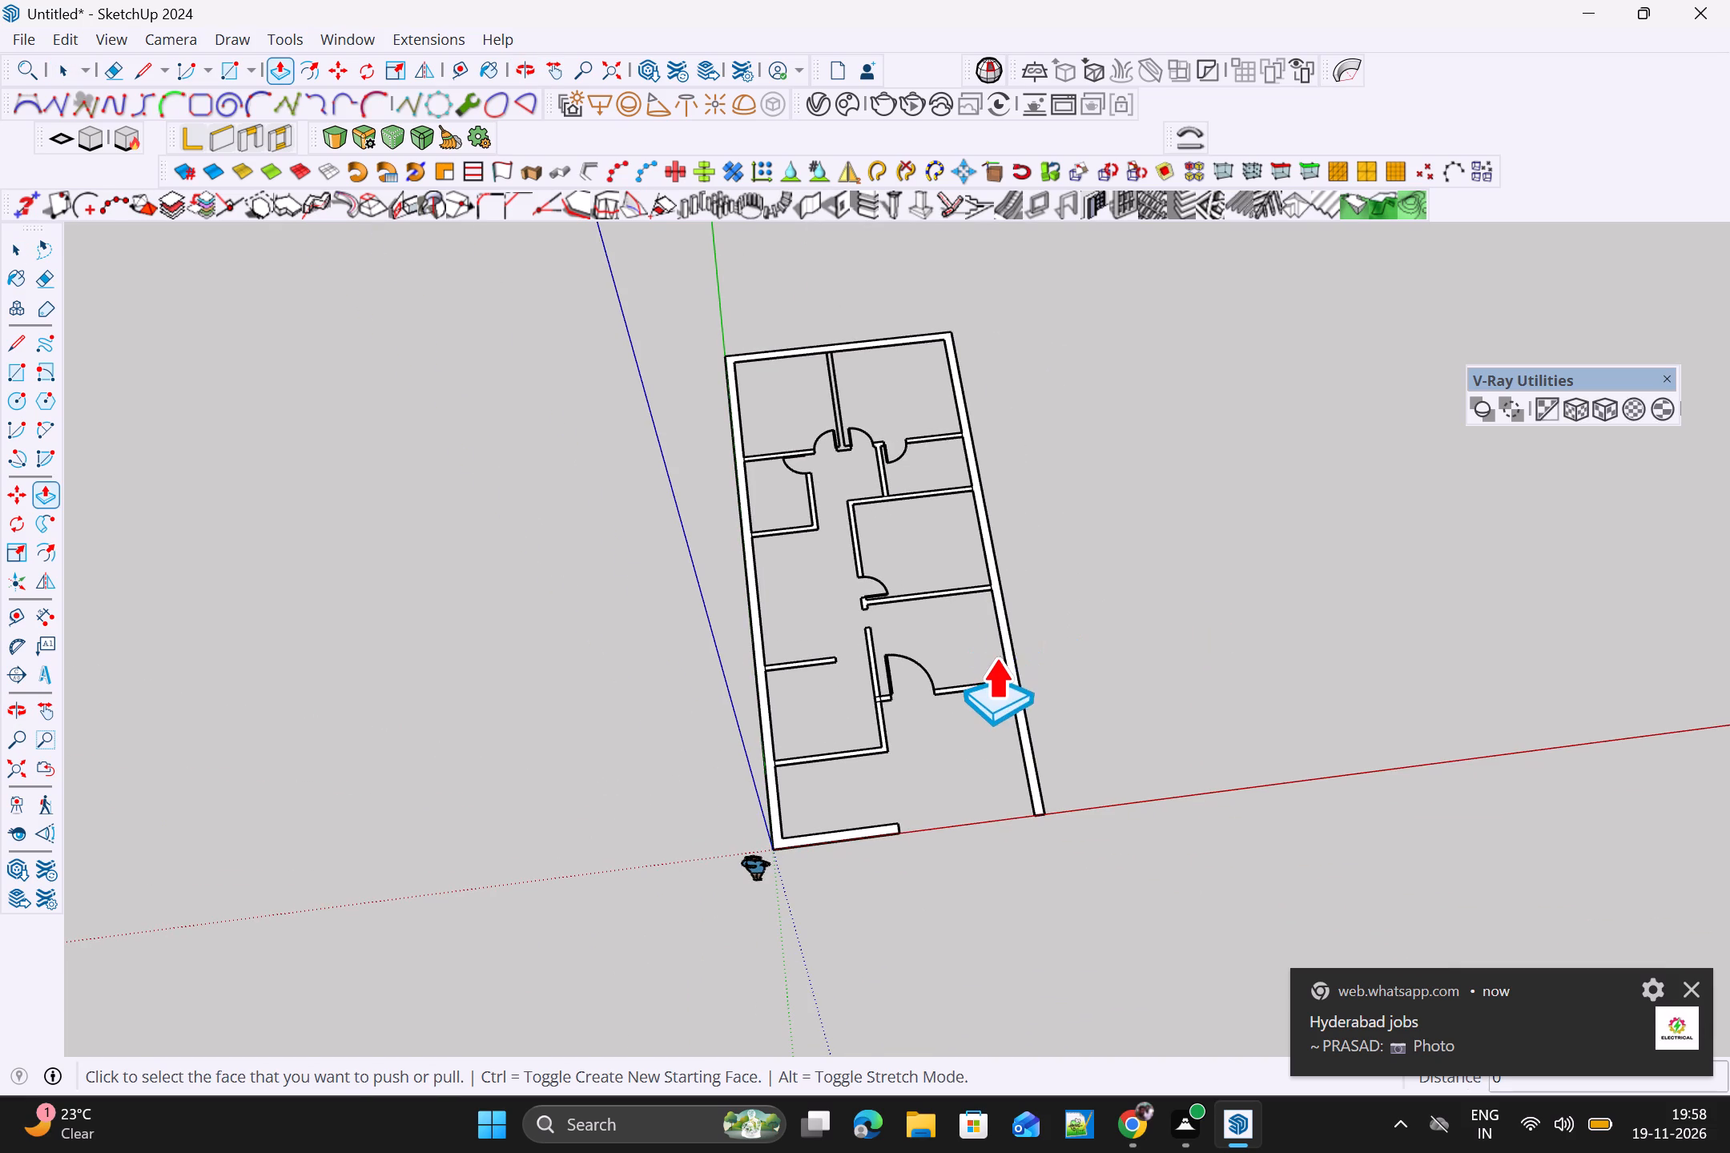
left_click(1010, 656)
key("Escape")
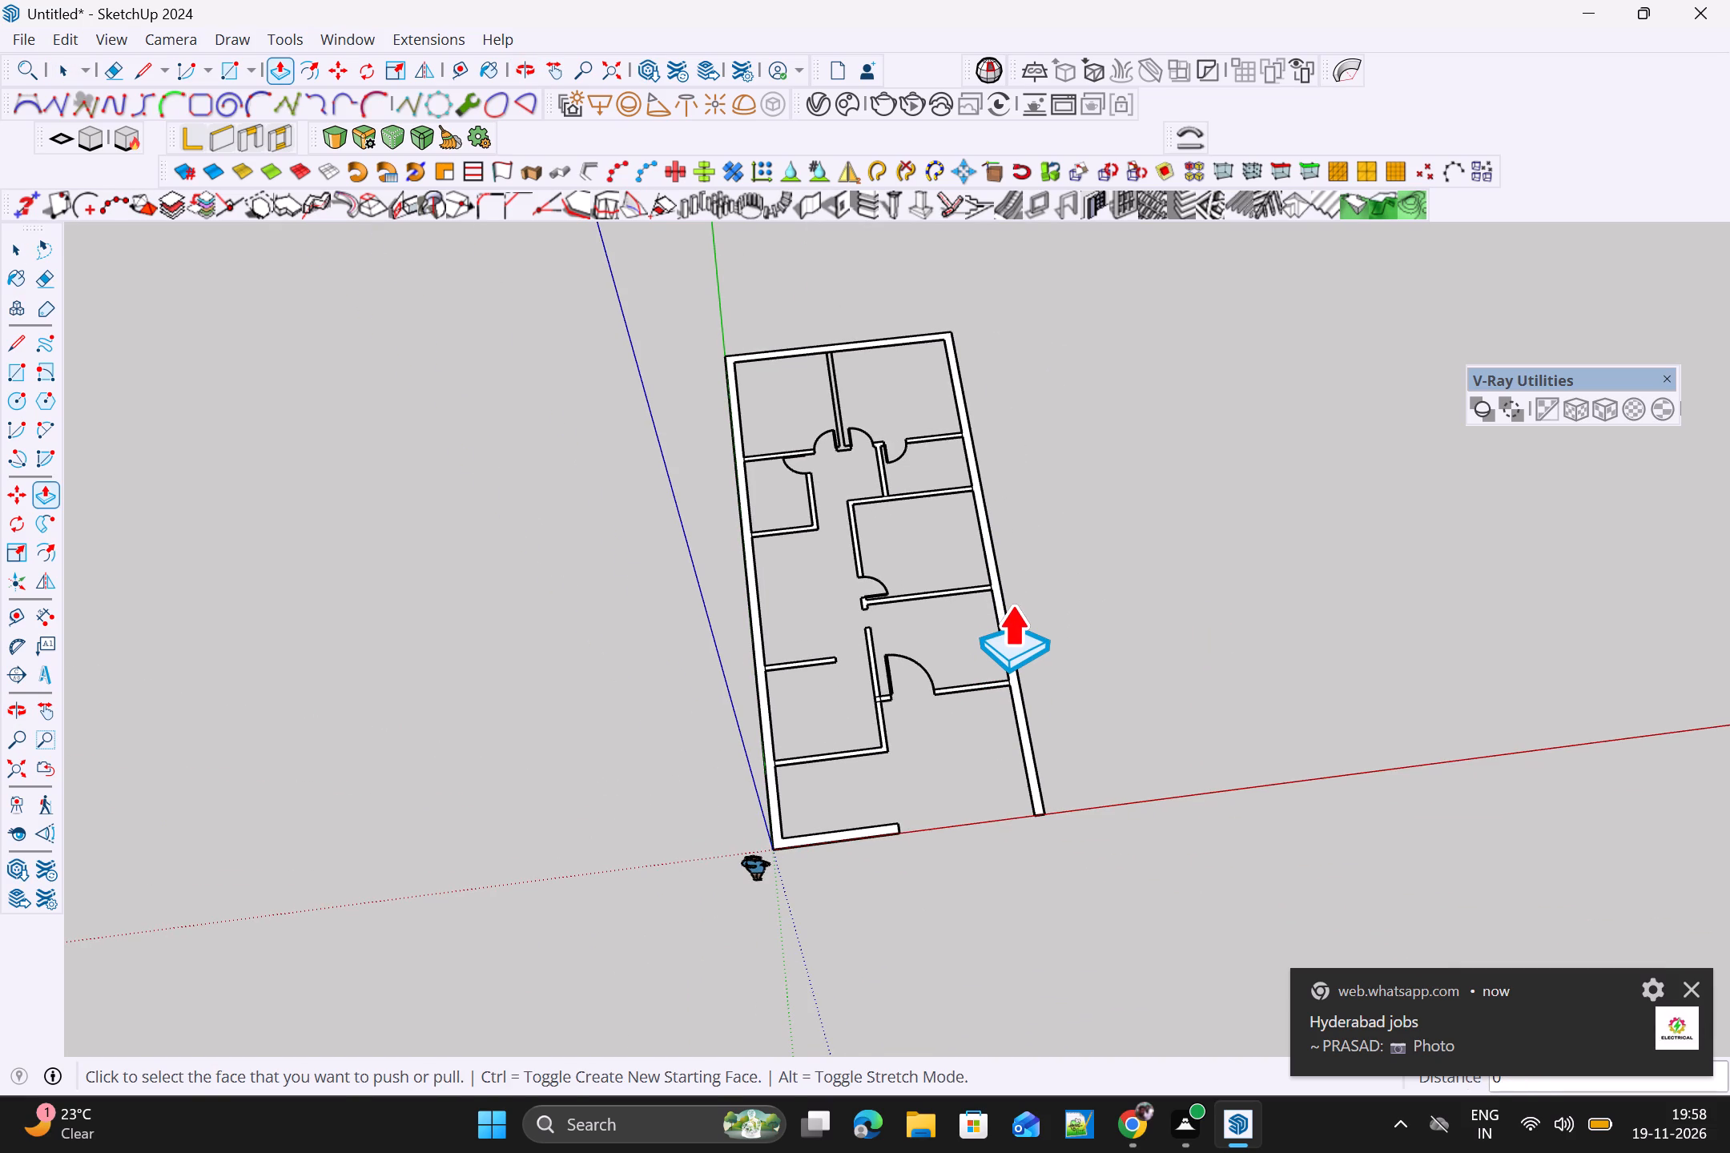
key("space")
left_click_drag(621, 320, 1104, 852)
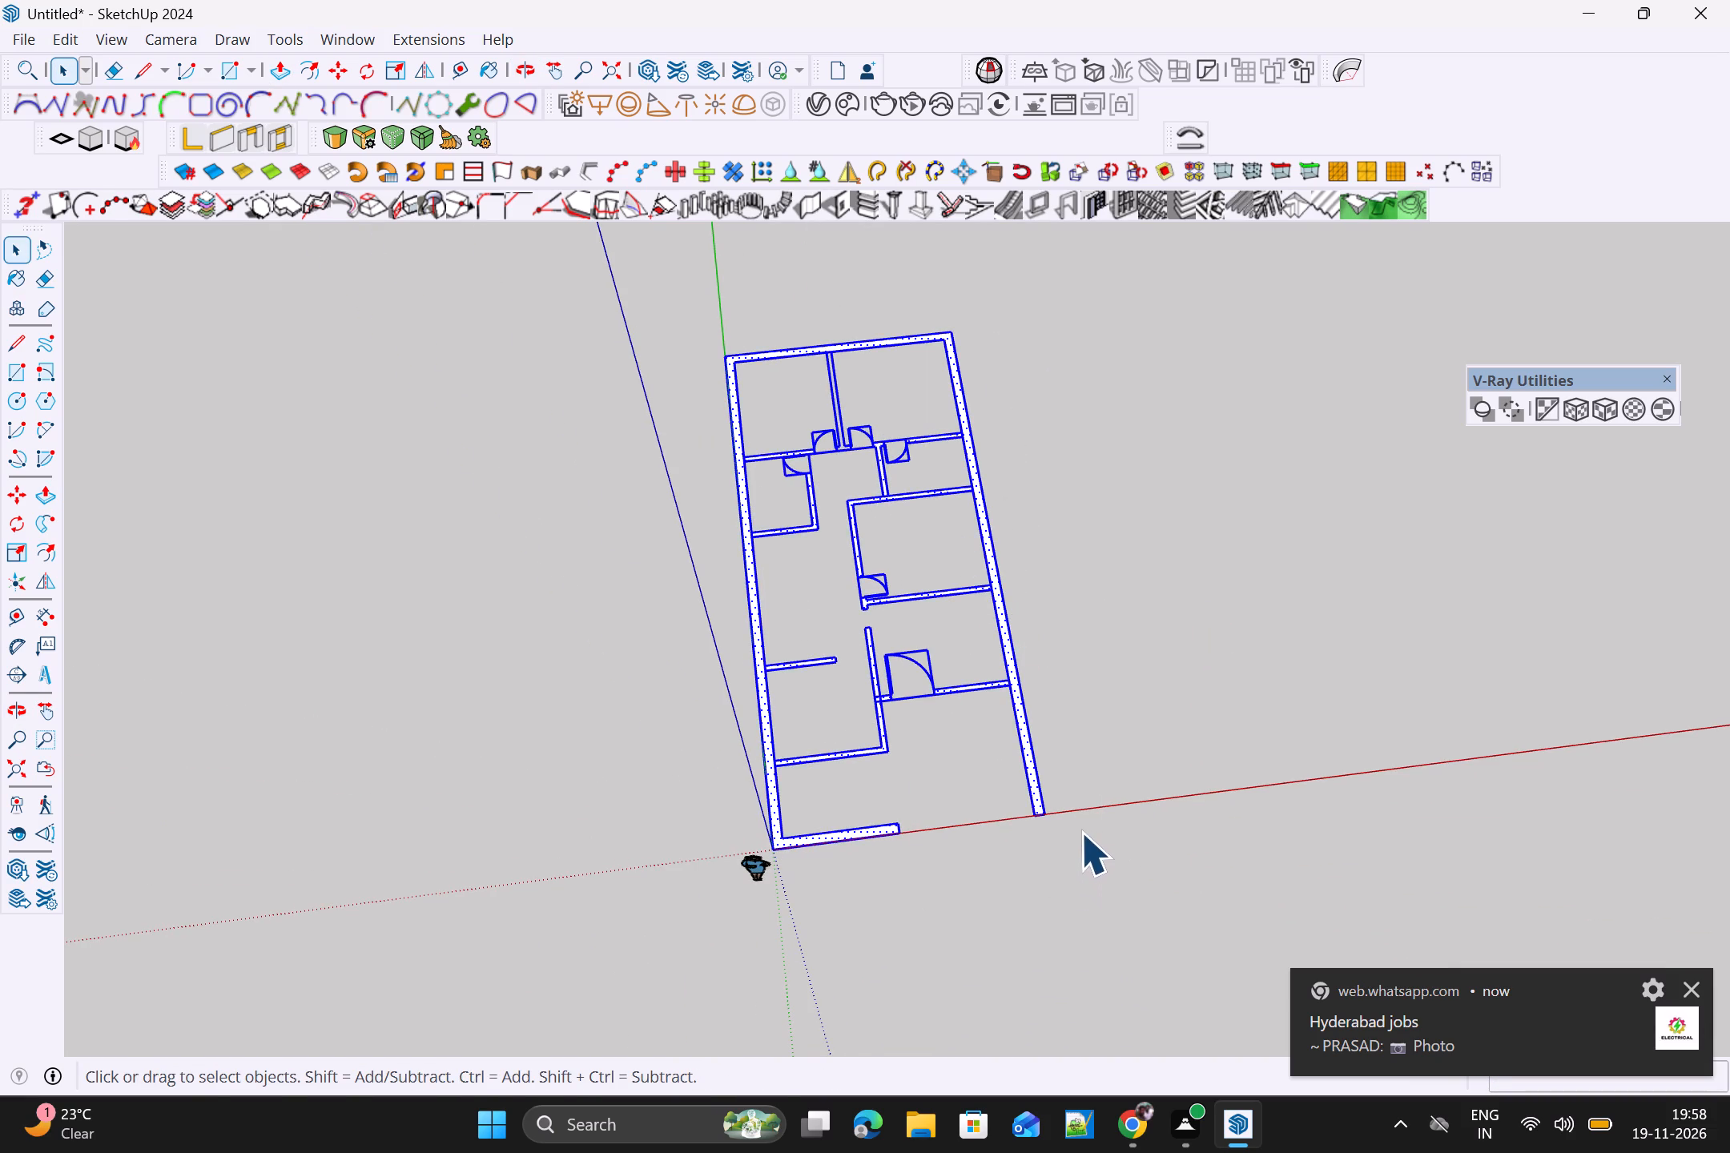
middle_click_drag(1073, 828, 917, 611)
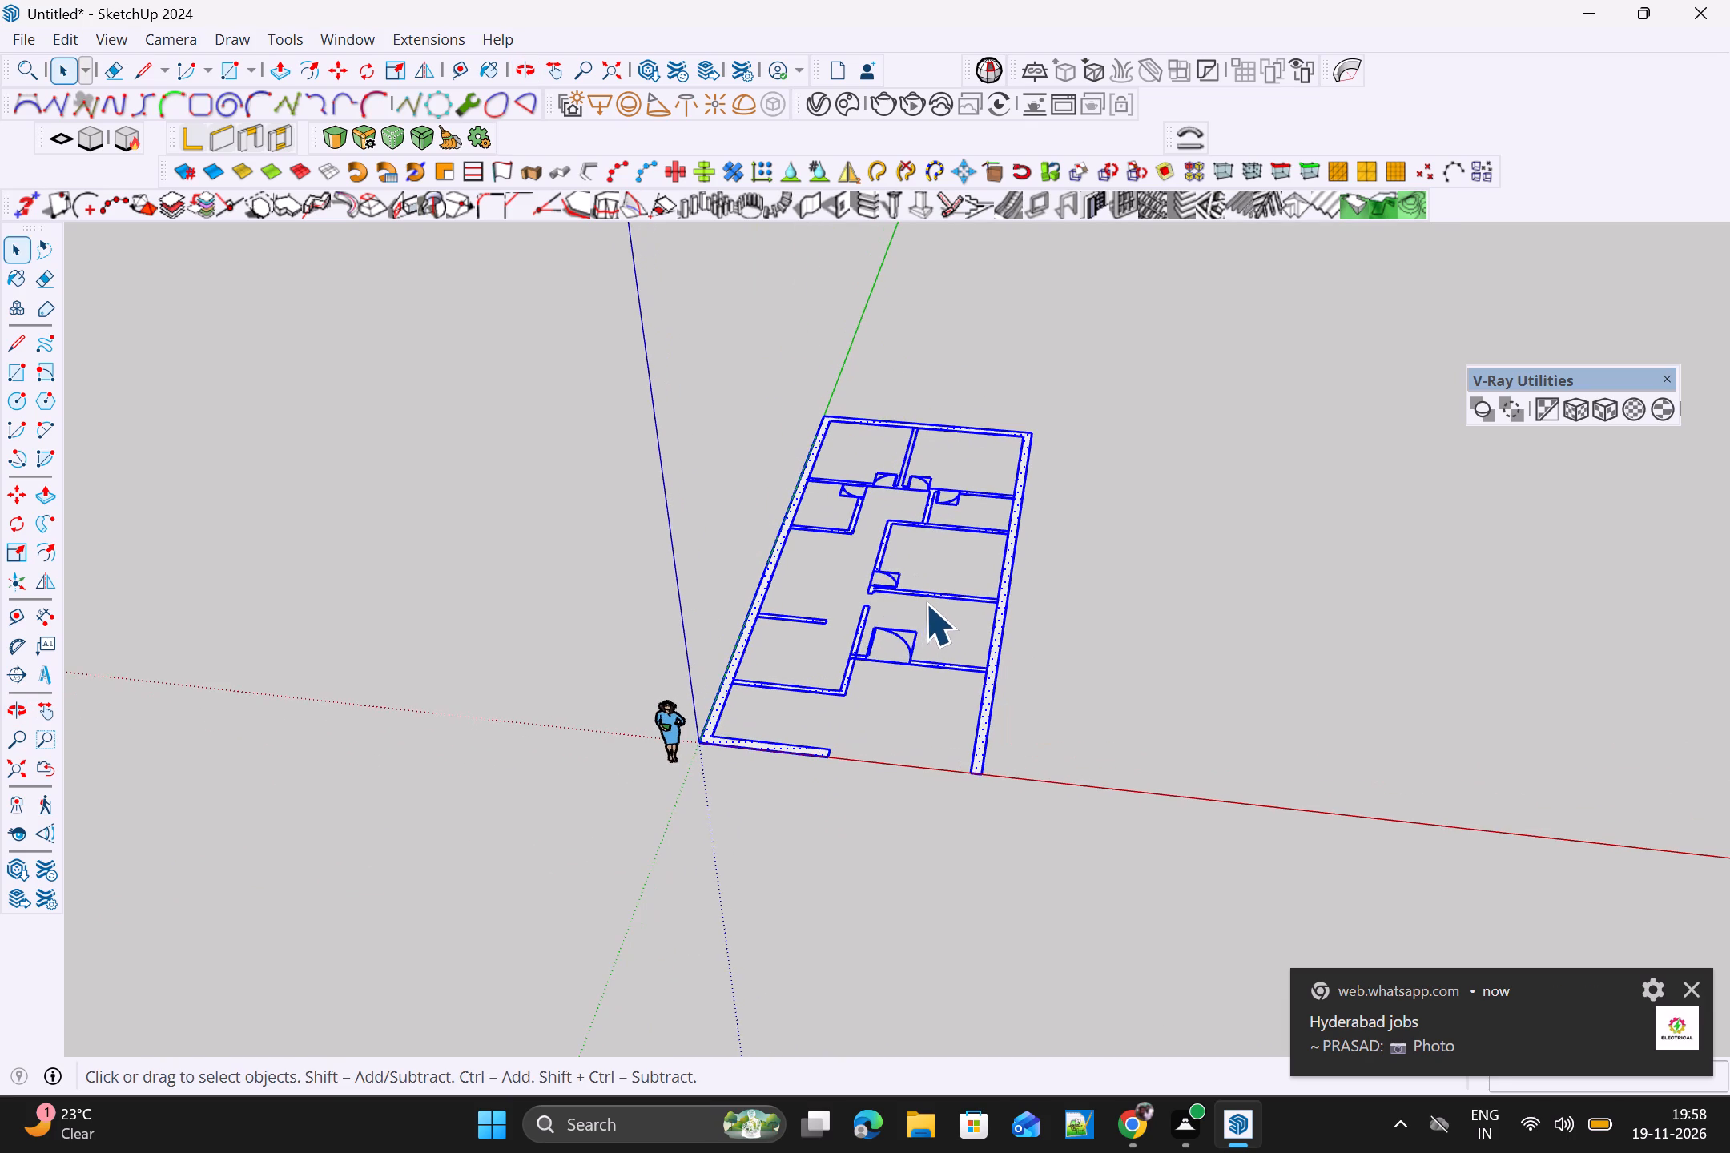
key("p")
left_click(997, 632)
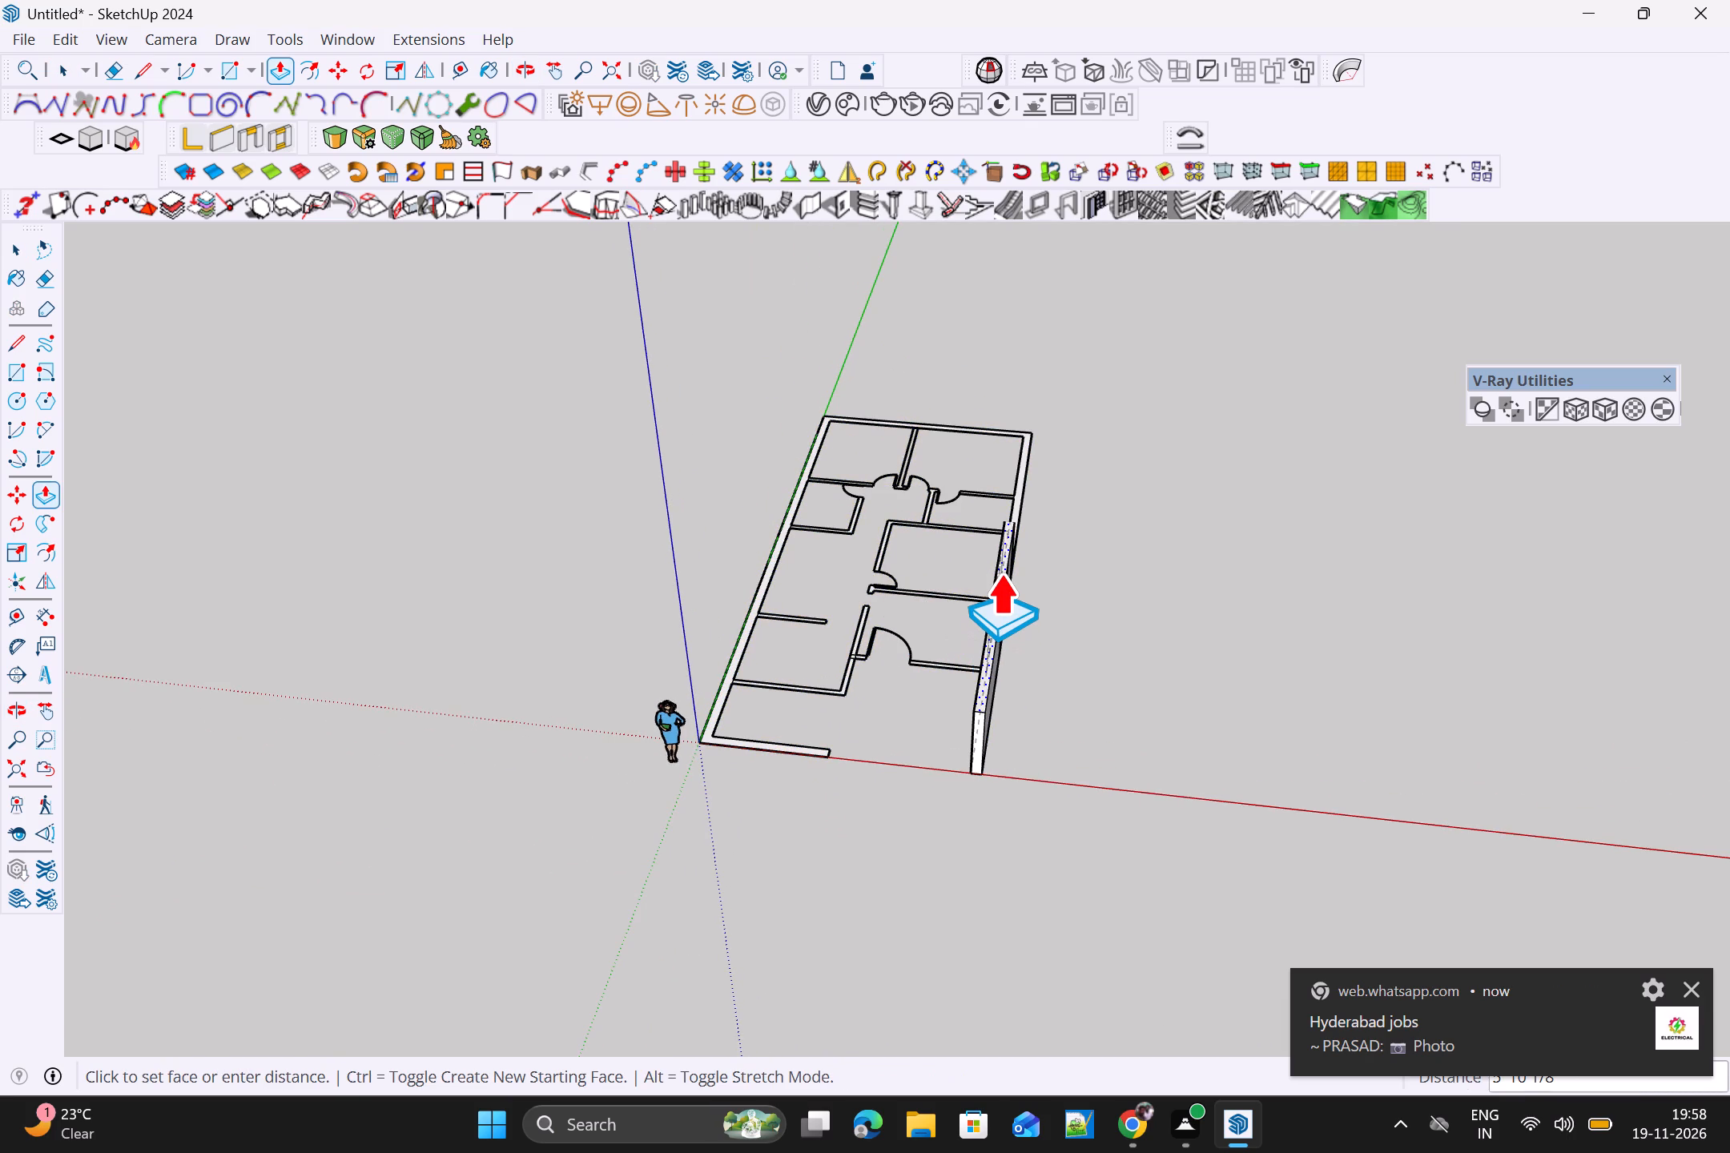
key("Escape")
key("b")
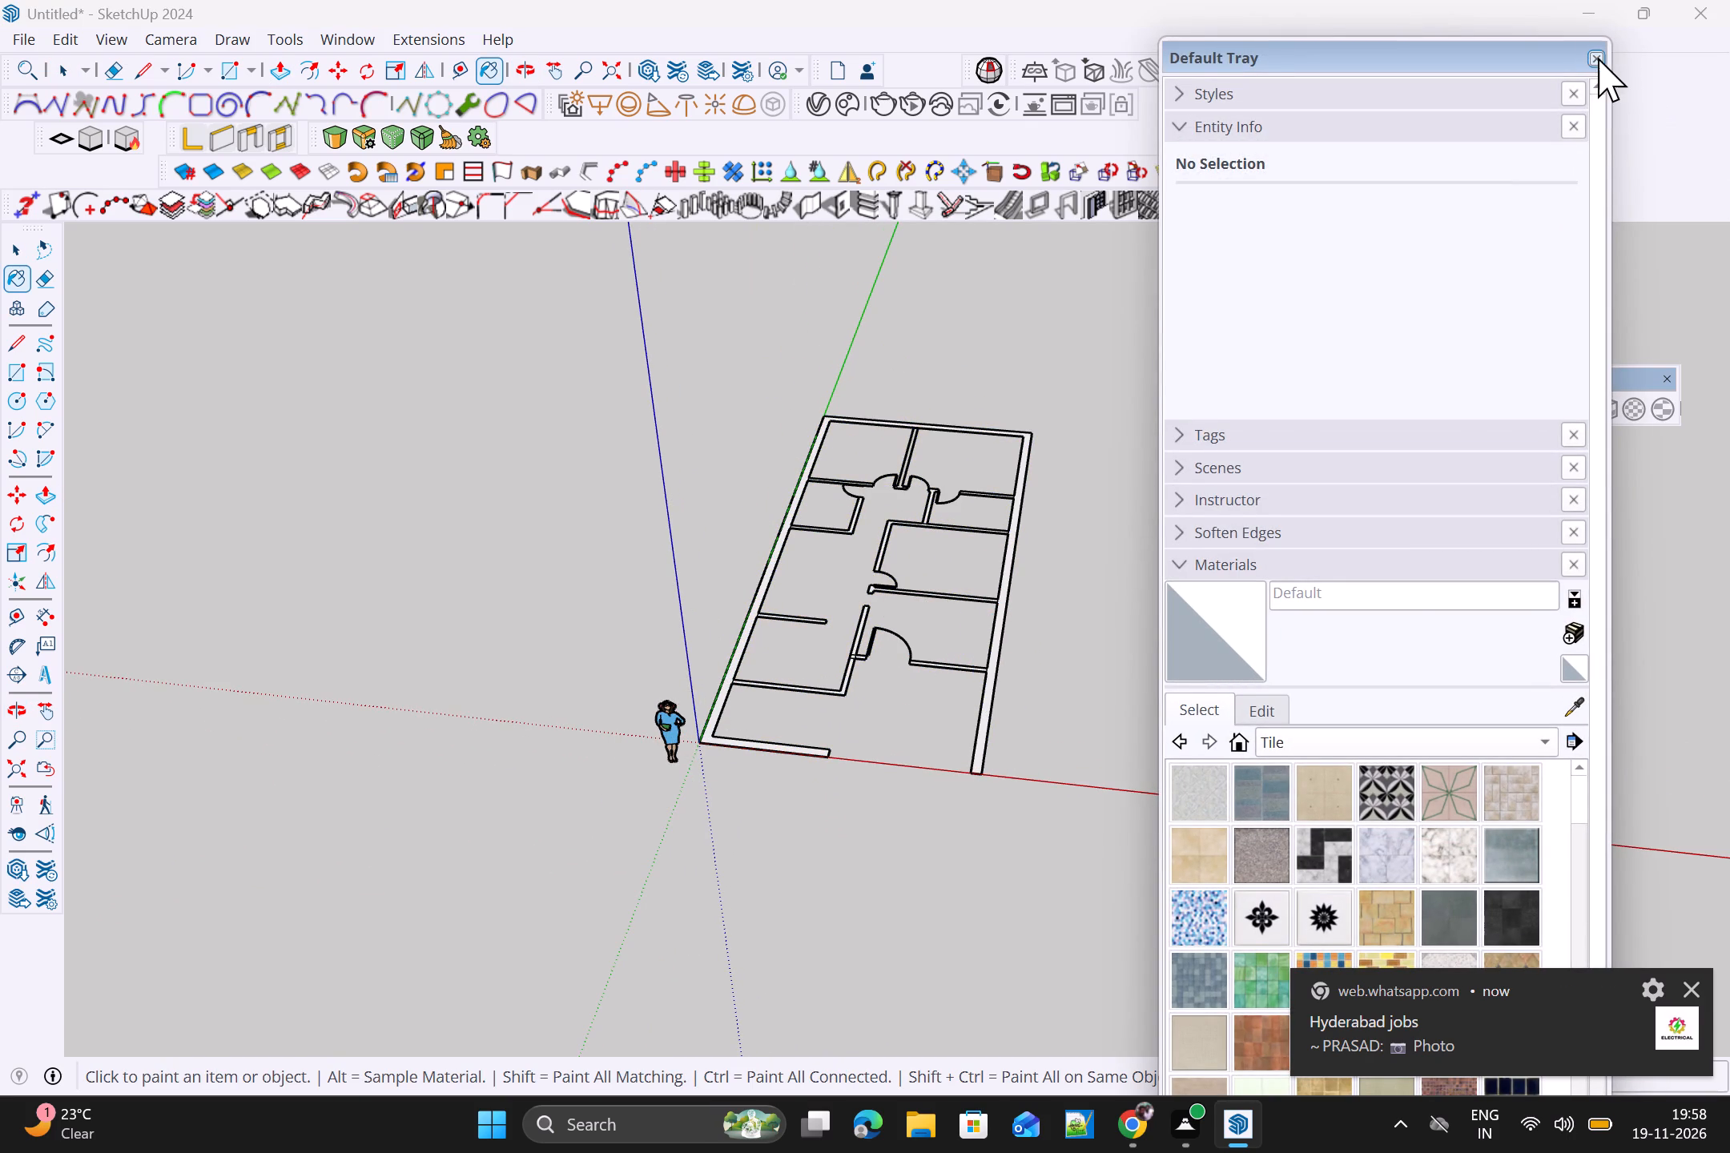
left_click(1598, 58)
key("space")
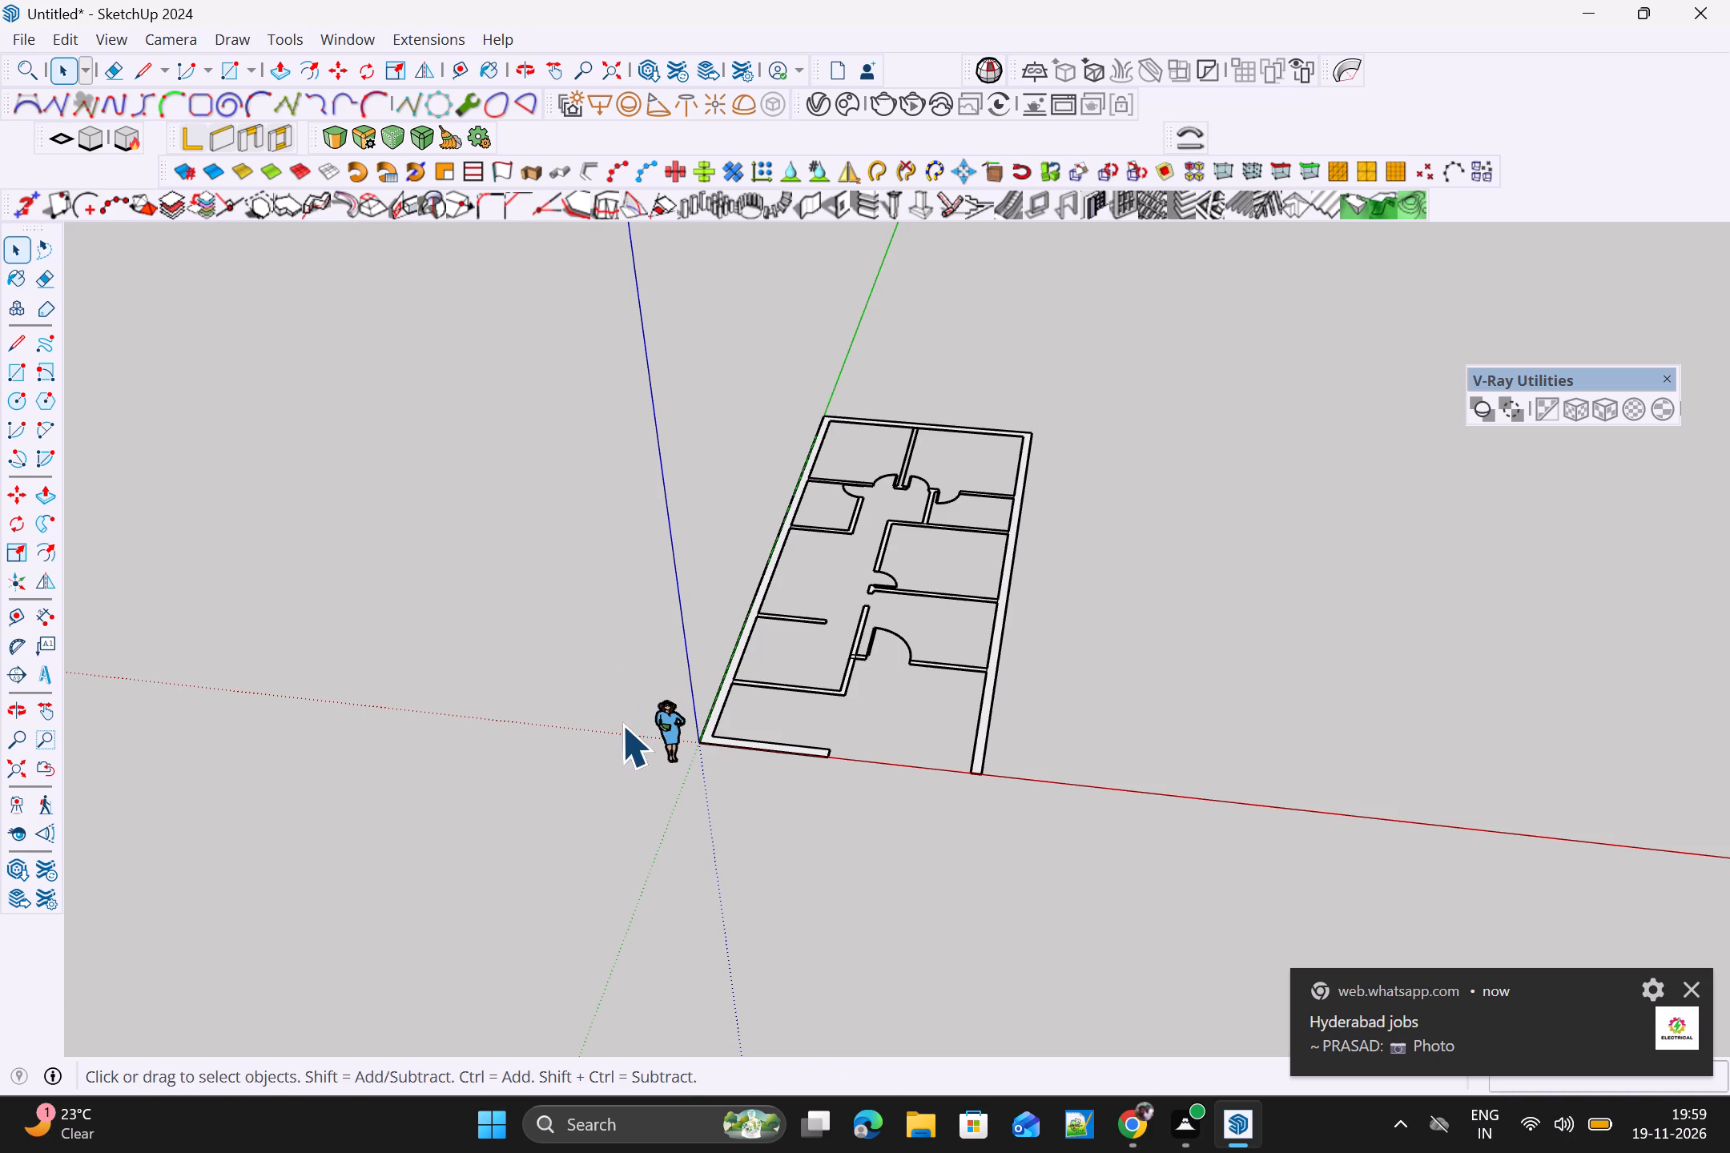
Delete the human scale figure standing beside the origin.
left_click_drag(640, 721, 697, 774)
left_click(680, 716)
key("Delete")
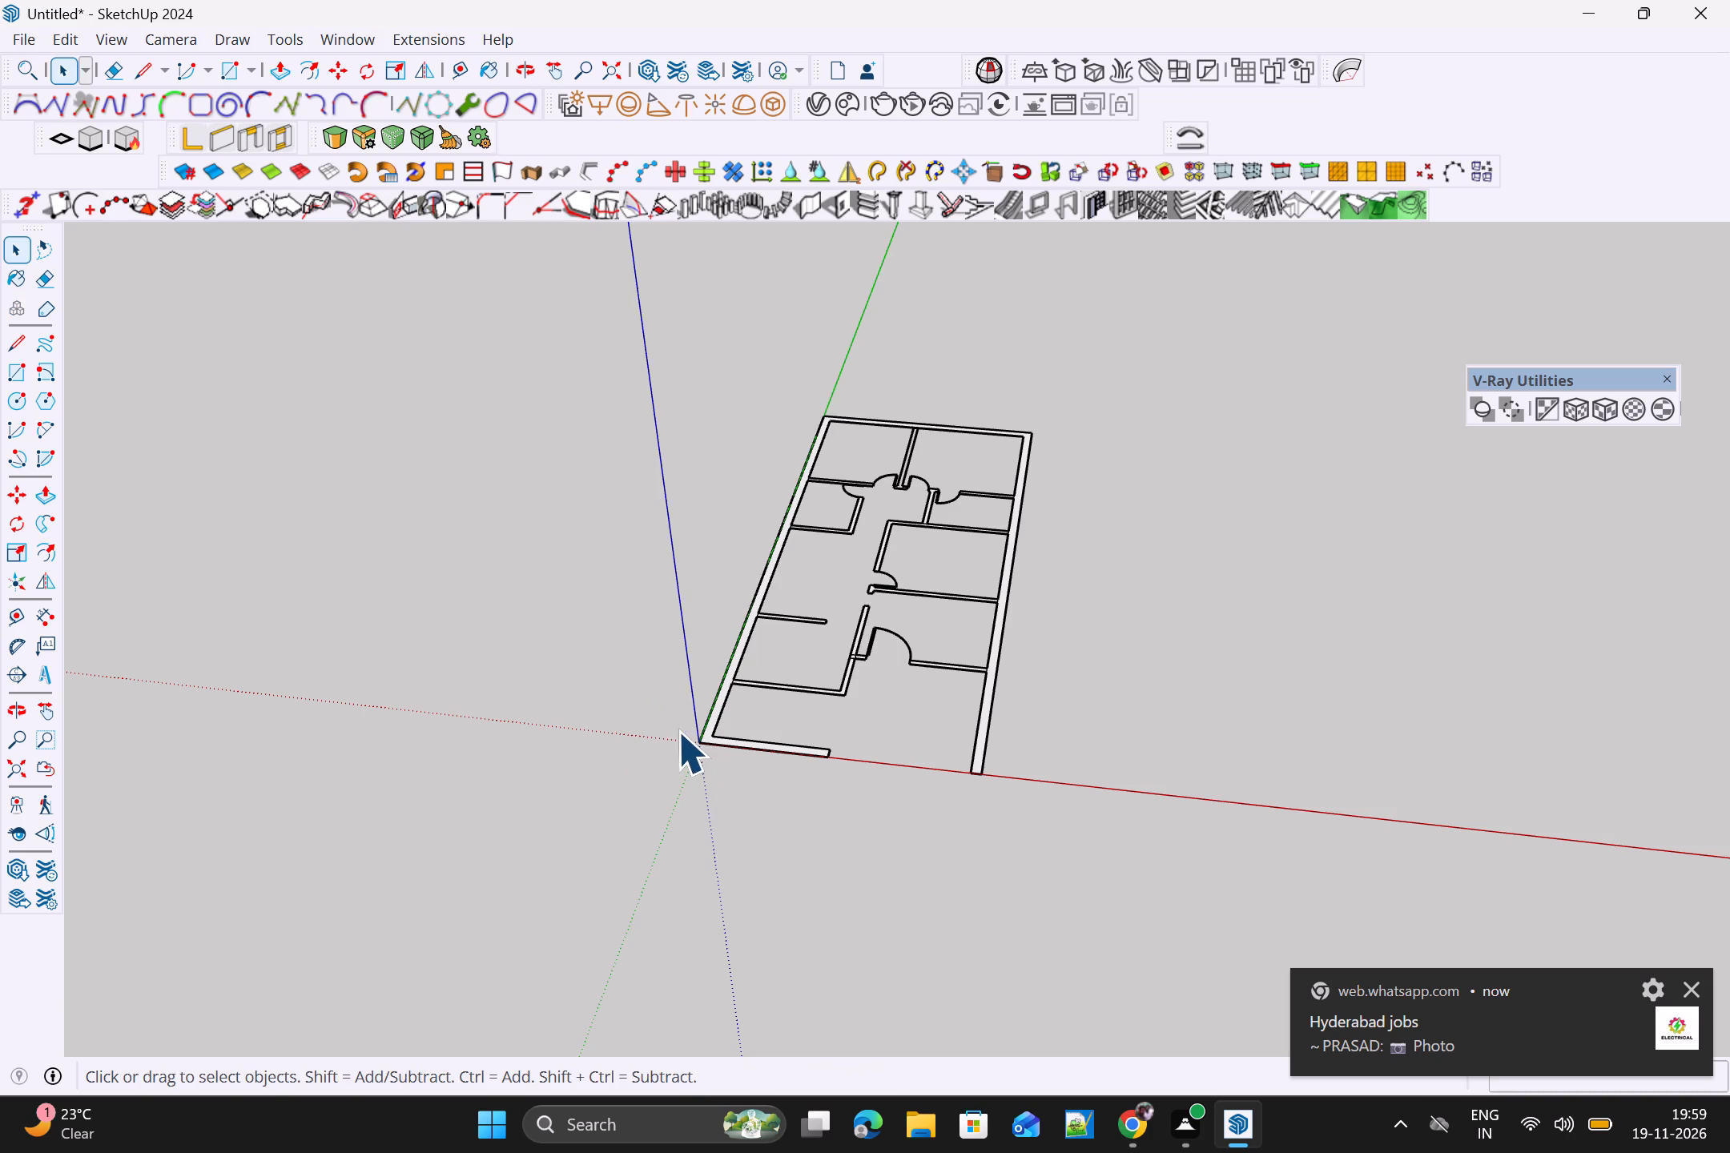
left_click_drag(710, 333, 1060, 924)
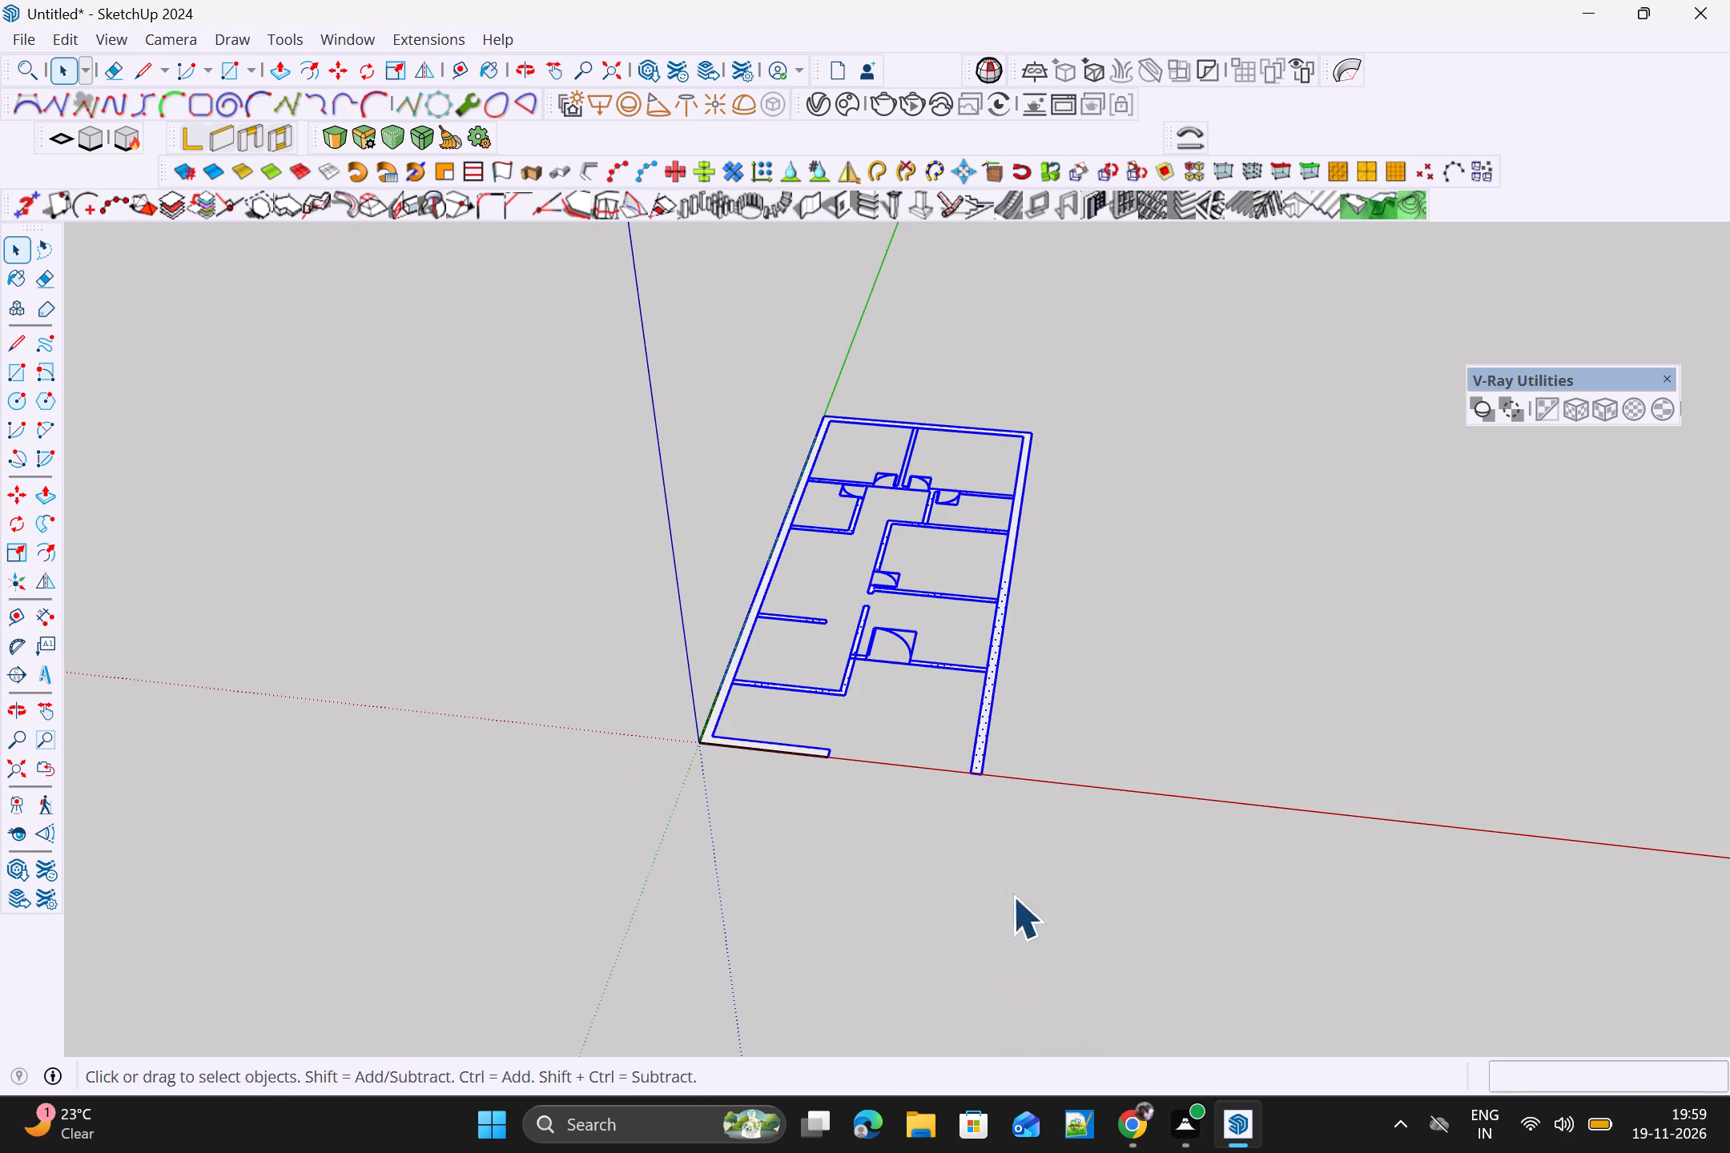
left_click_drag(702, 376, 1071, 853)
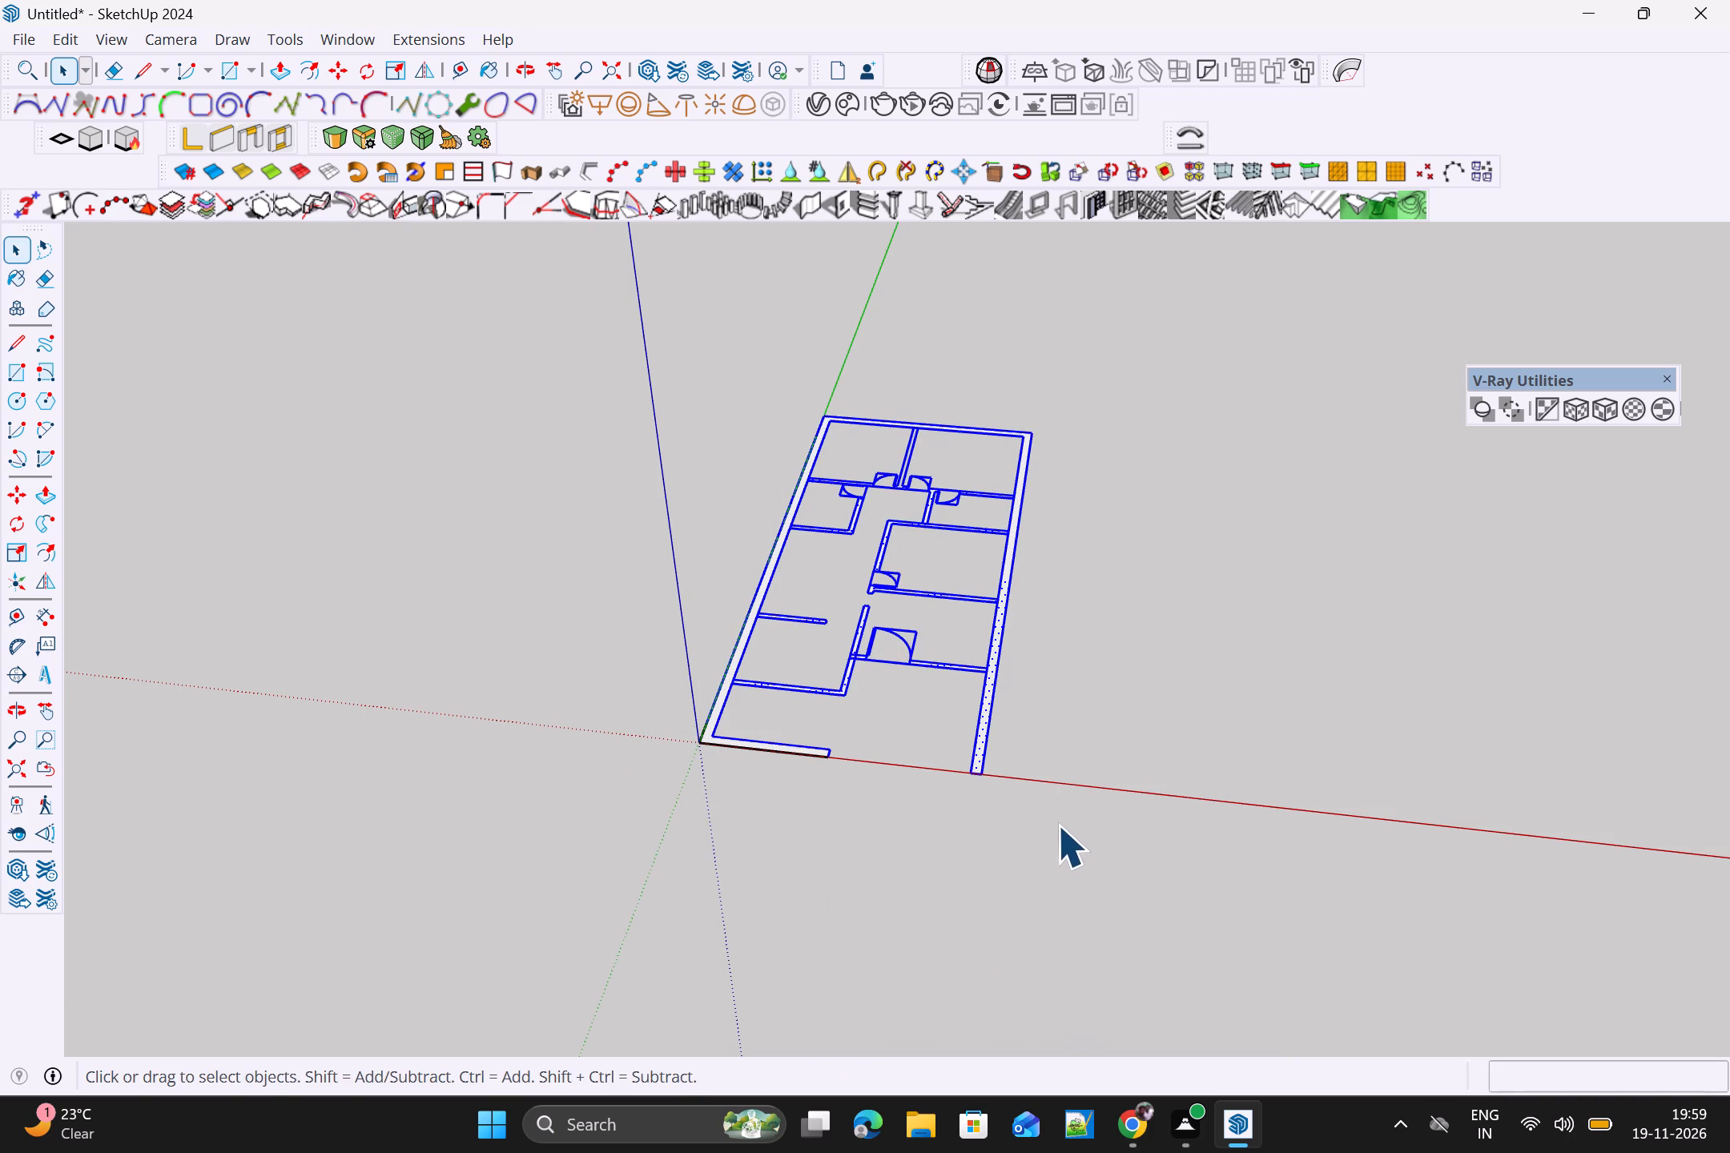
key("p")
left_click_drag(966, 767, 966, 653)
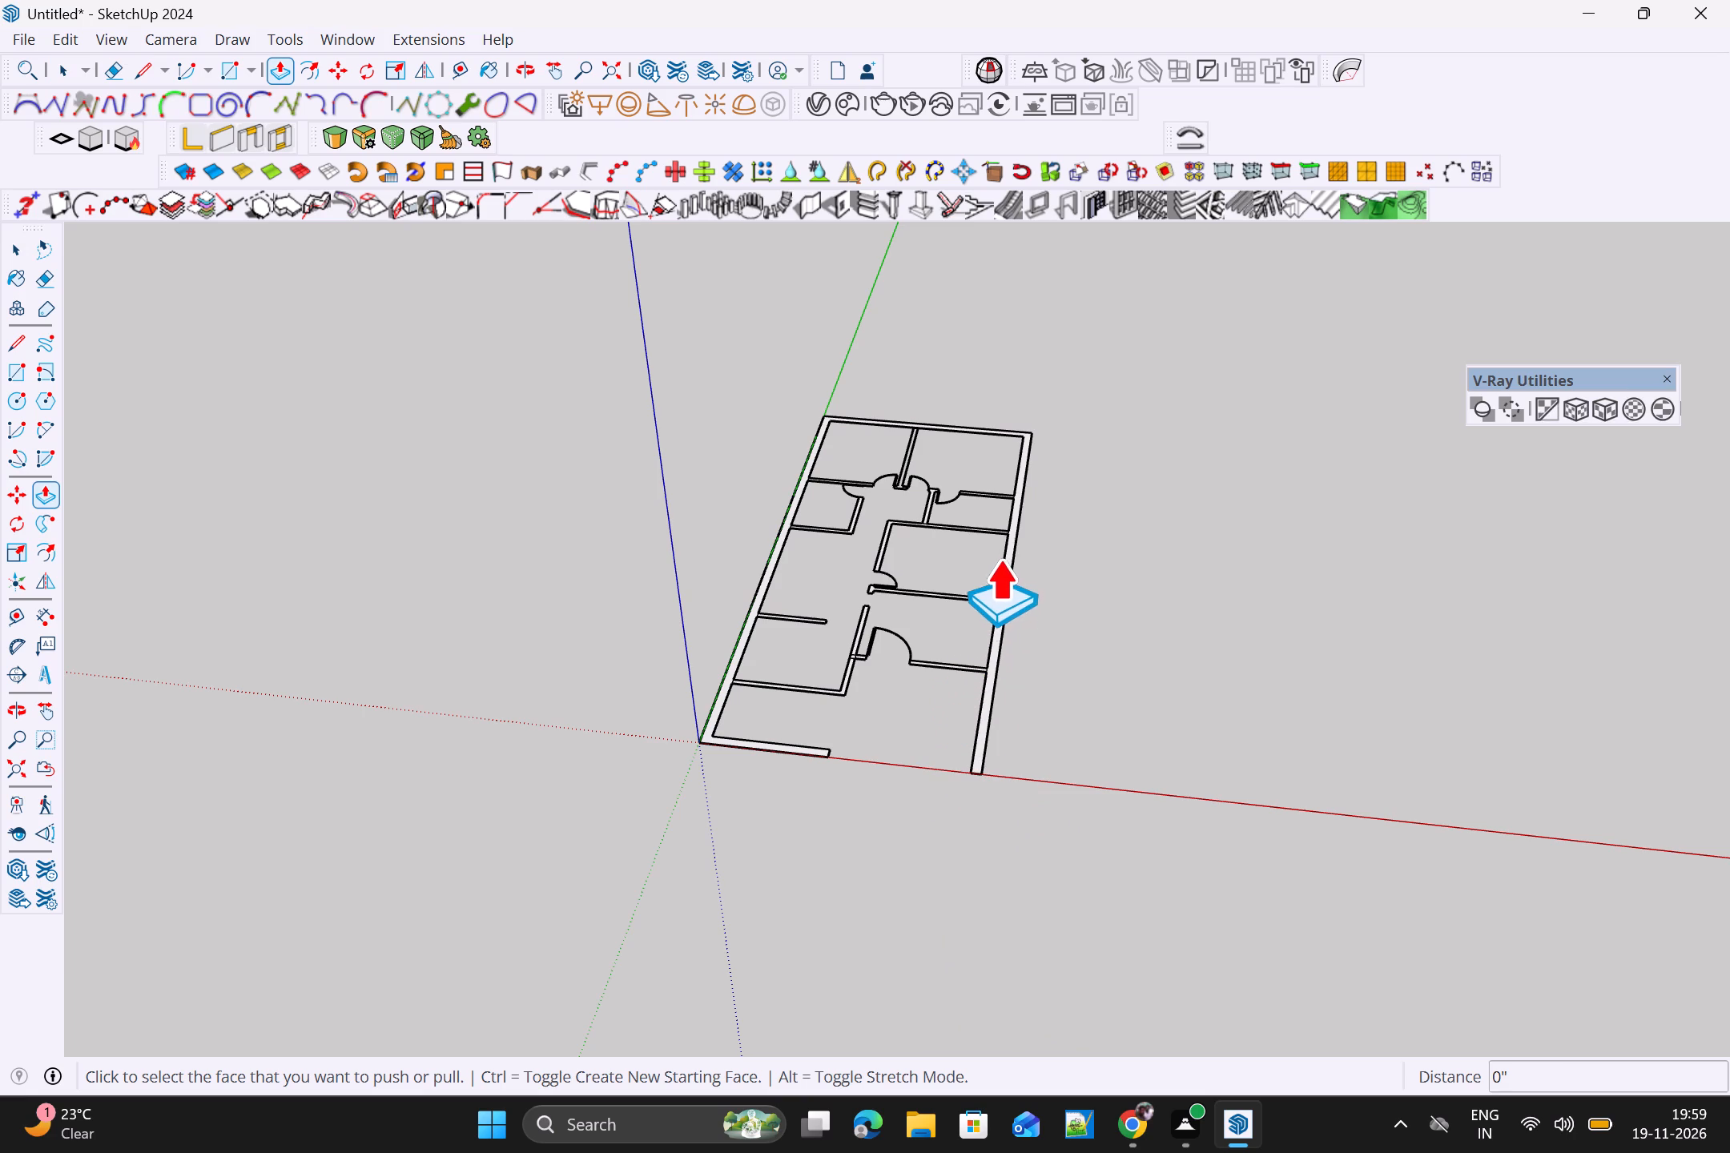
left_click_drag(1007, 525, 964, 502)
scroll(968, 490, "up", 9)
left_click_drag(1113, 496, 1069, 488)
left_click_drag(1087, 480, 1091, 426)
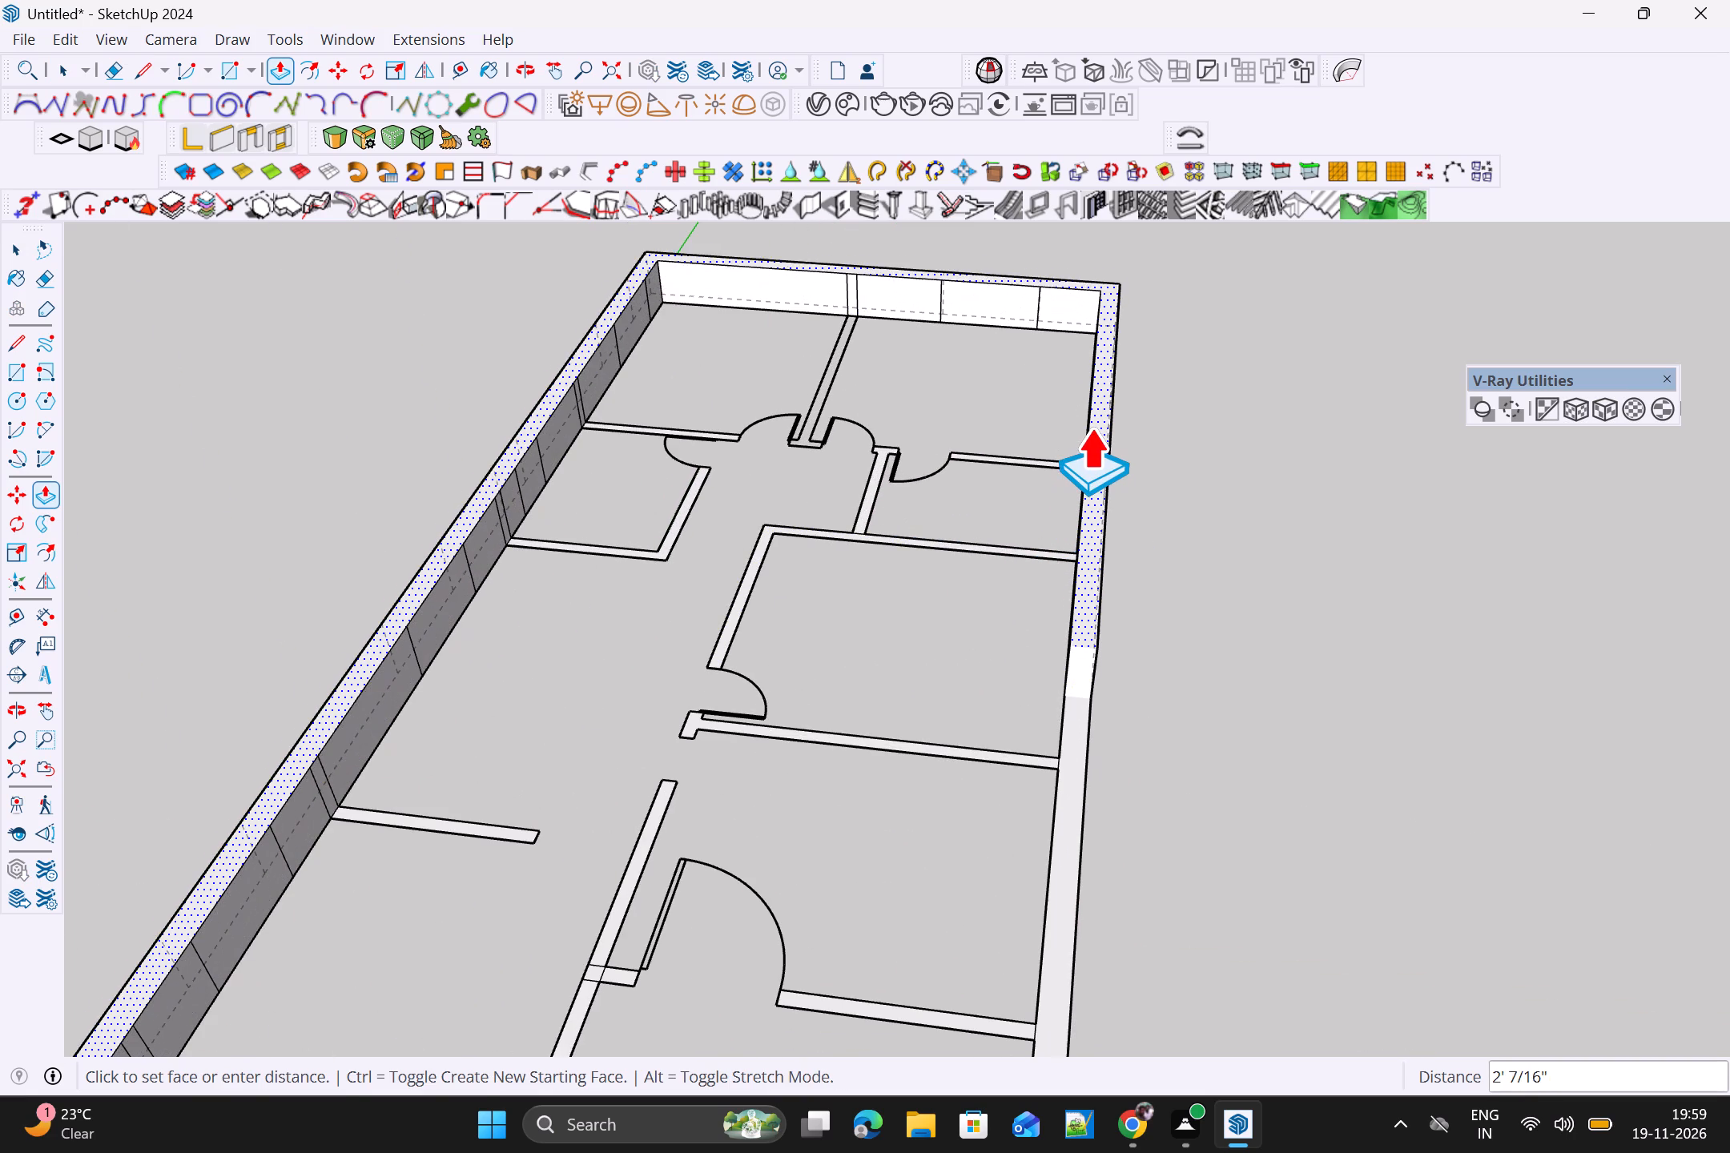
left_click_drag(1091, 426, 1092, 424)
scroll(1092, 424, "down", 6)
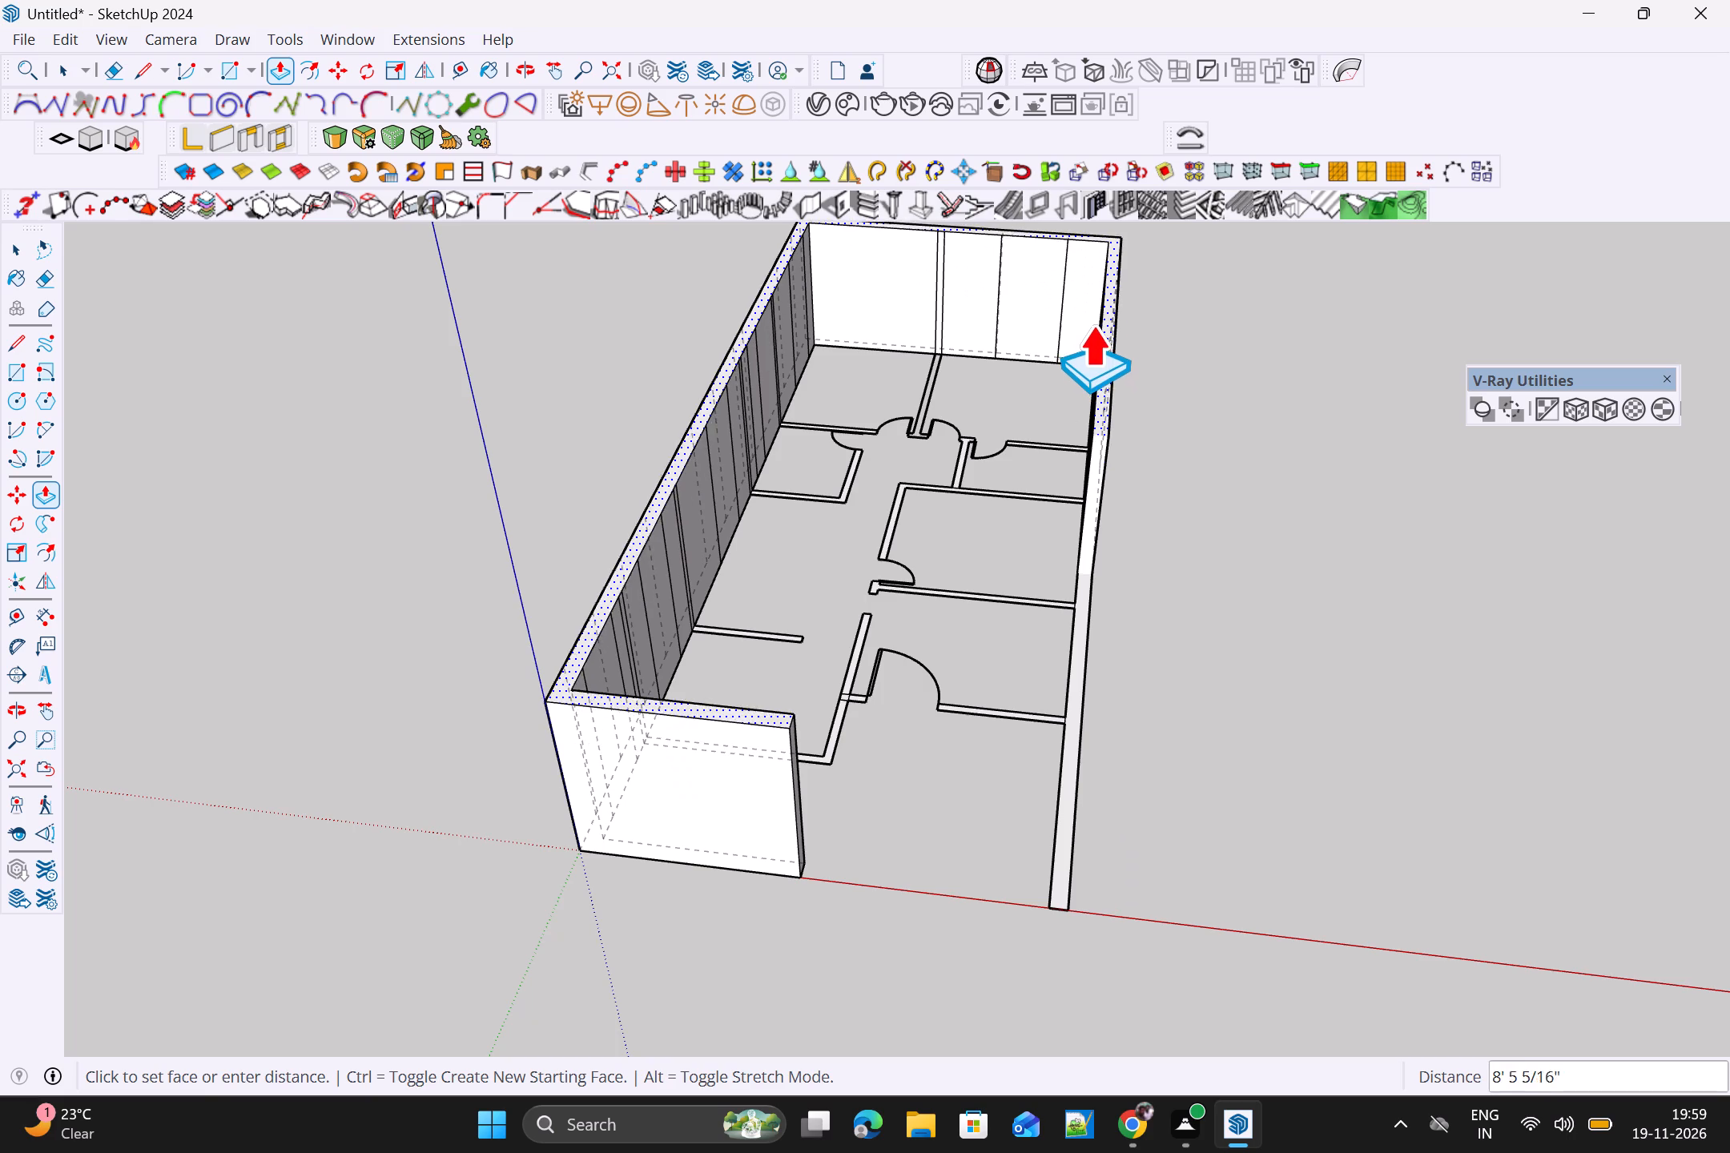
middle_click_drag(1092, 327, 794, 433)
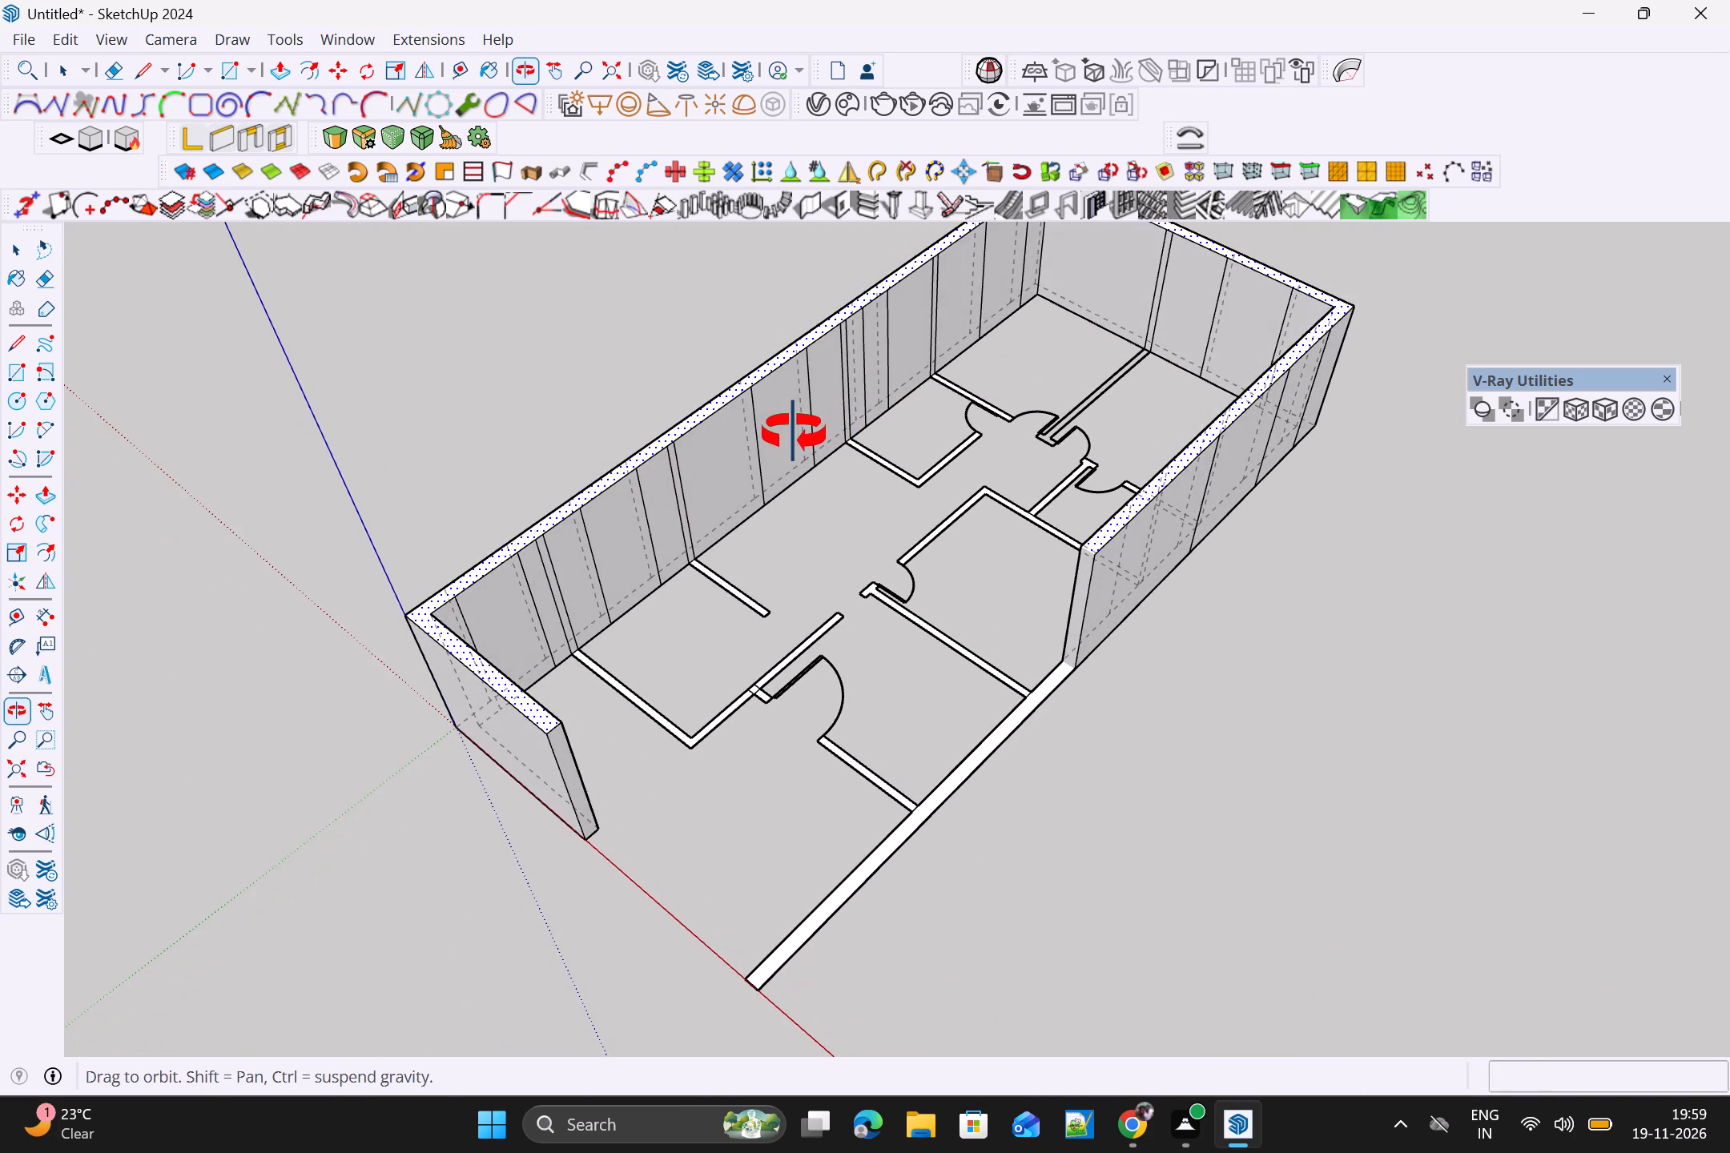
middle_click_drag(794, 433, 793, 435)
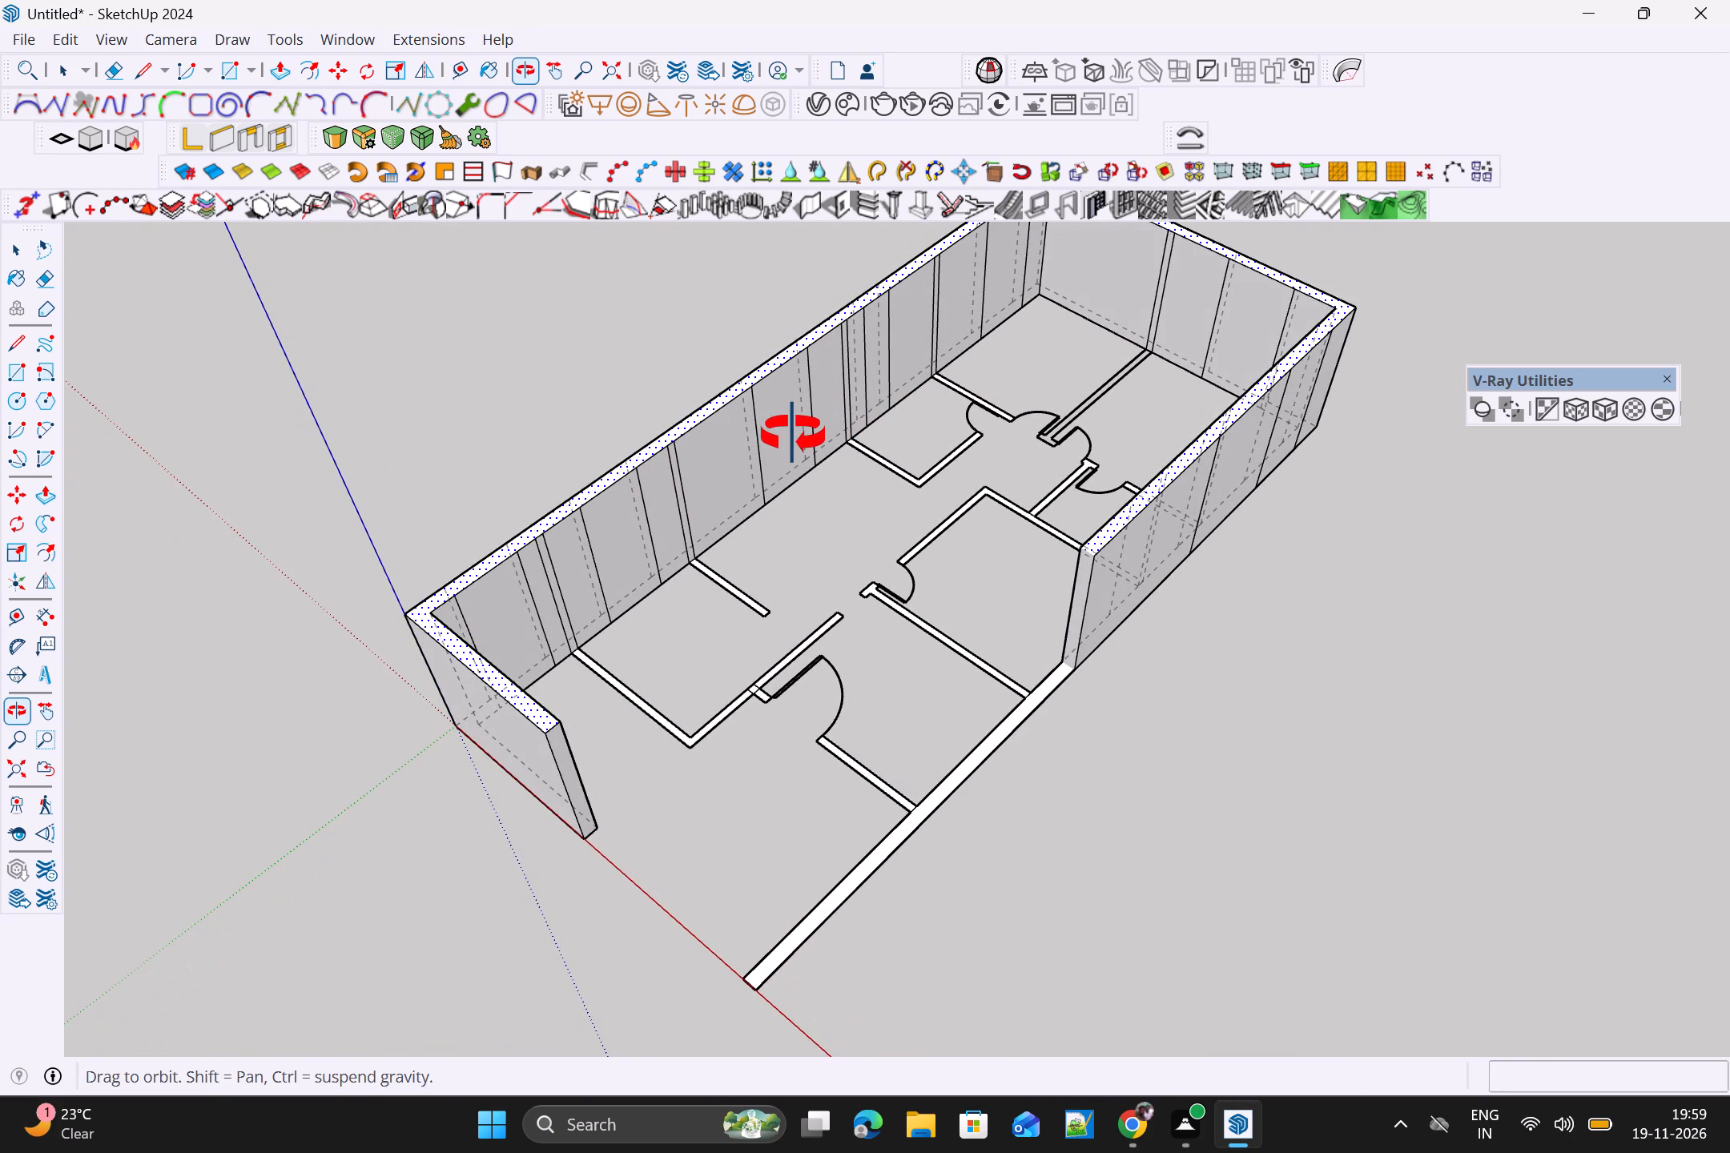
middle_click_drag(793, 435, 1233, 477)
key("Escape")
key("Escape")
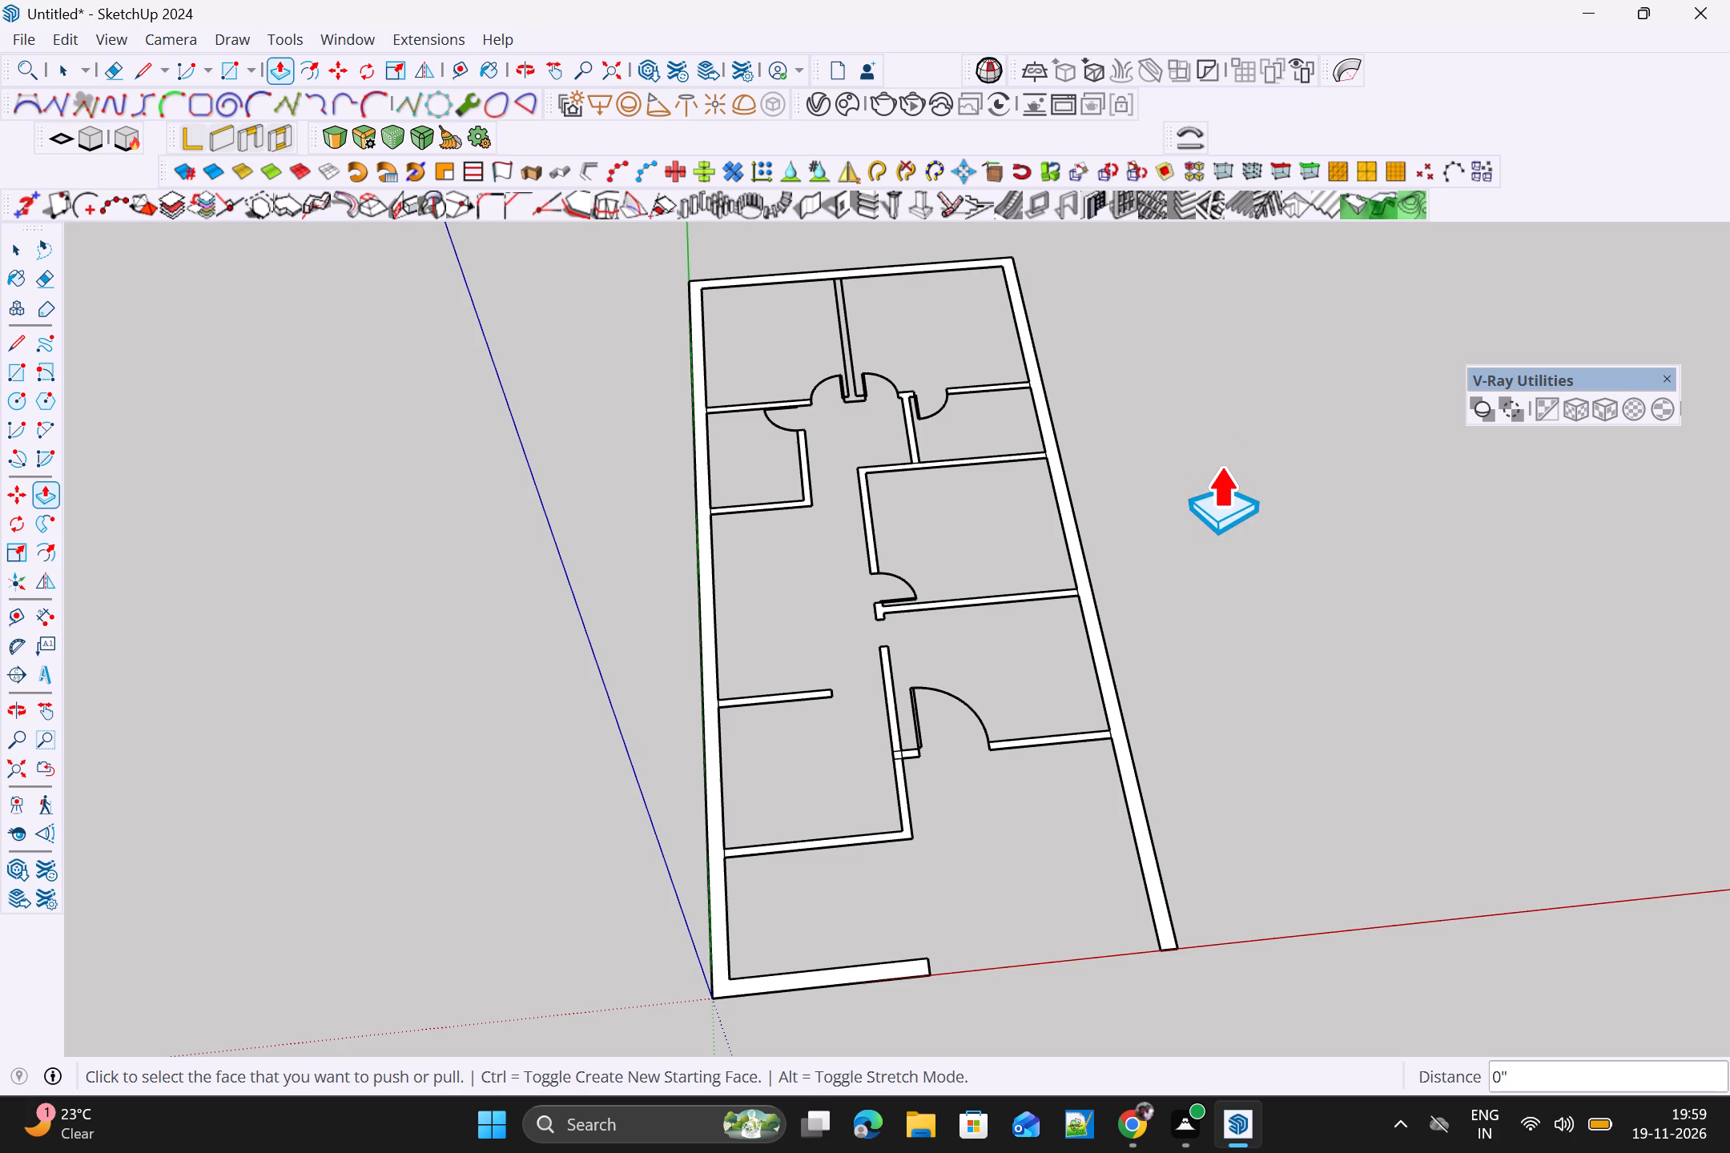
Select the entire floor plan and generate upward-oriented faces from its edges with FaceUp.
key("space")
scroll(1220, 464, "down", 4)
middle_click_drag(1435, 741, 1208, 743)
left_click_drag(823, 263, 899, 867)
scroll(895, 823, "down", 3)
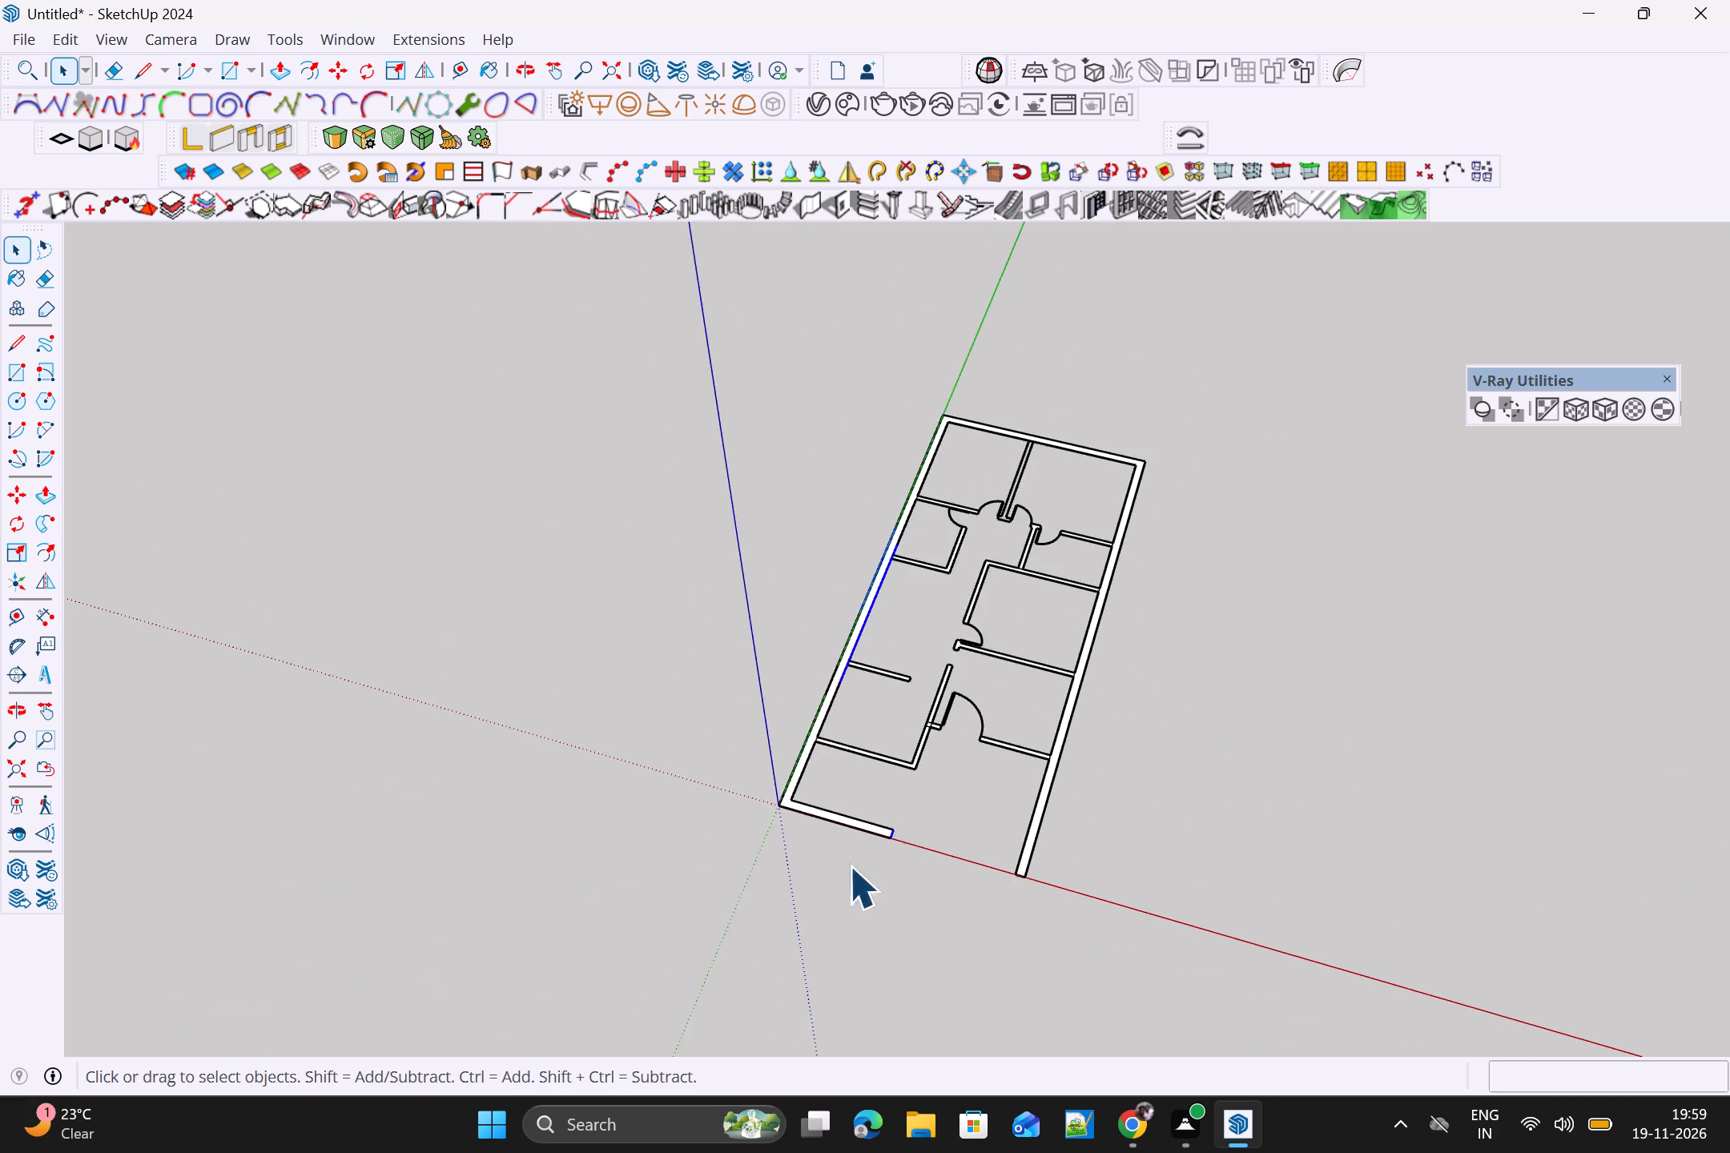
middle_click_drag(880, 877, 1100, 882)
left_click_drag(754, 380, 1259, 882)
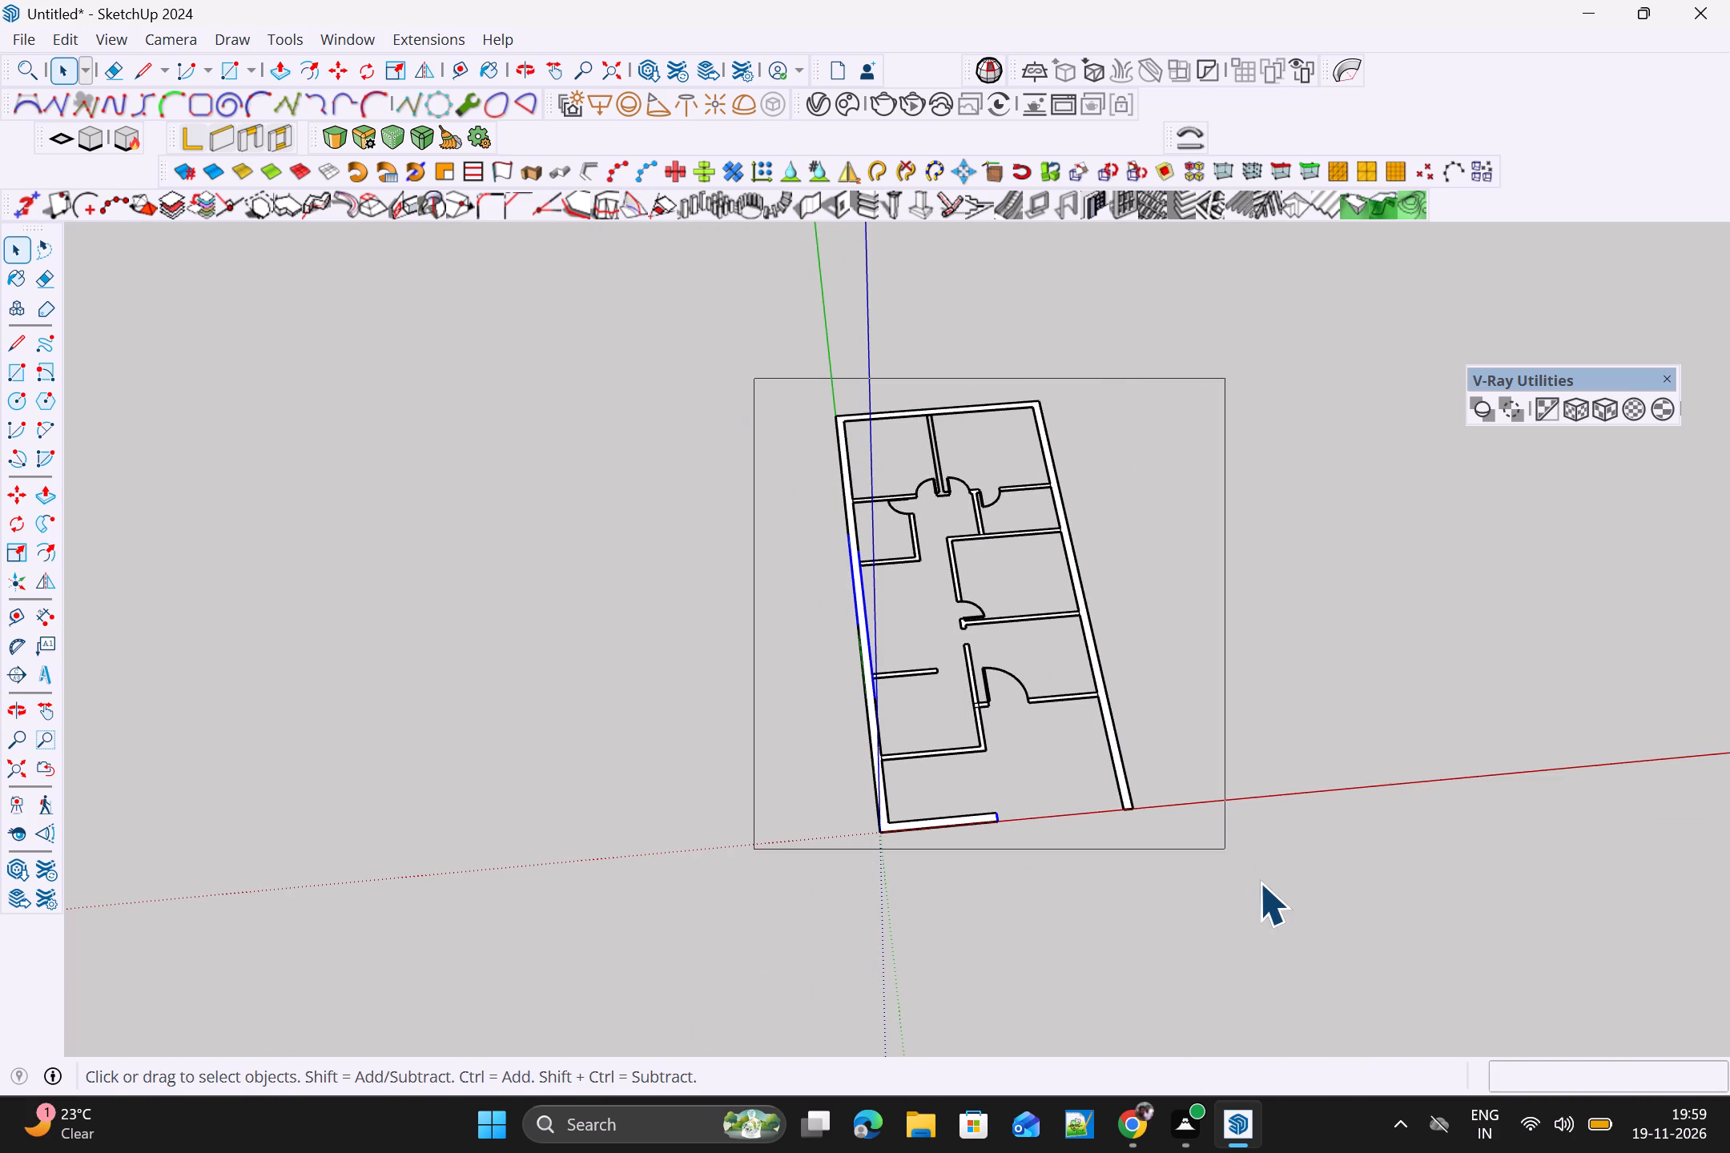
left_click_drag(1259, 882, 1269, 882)
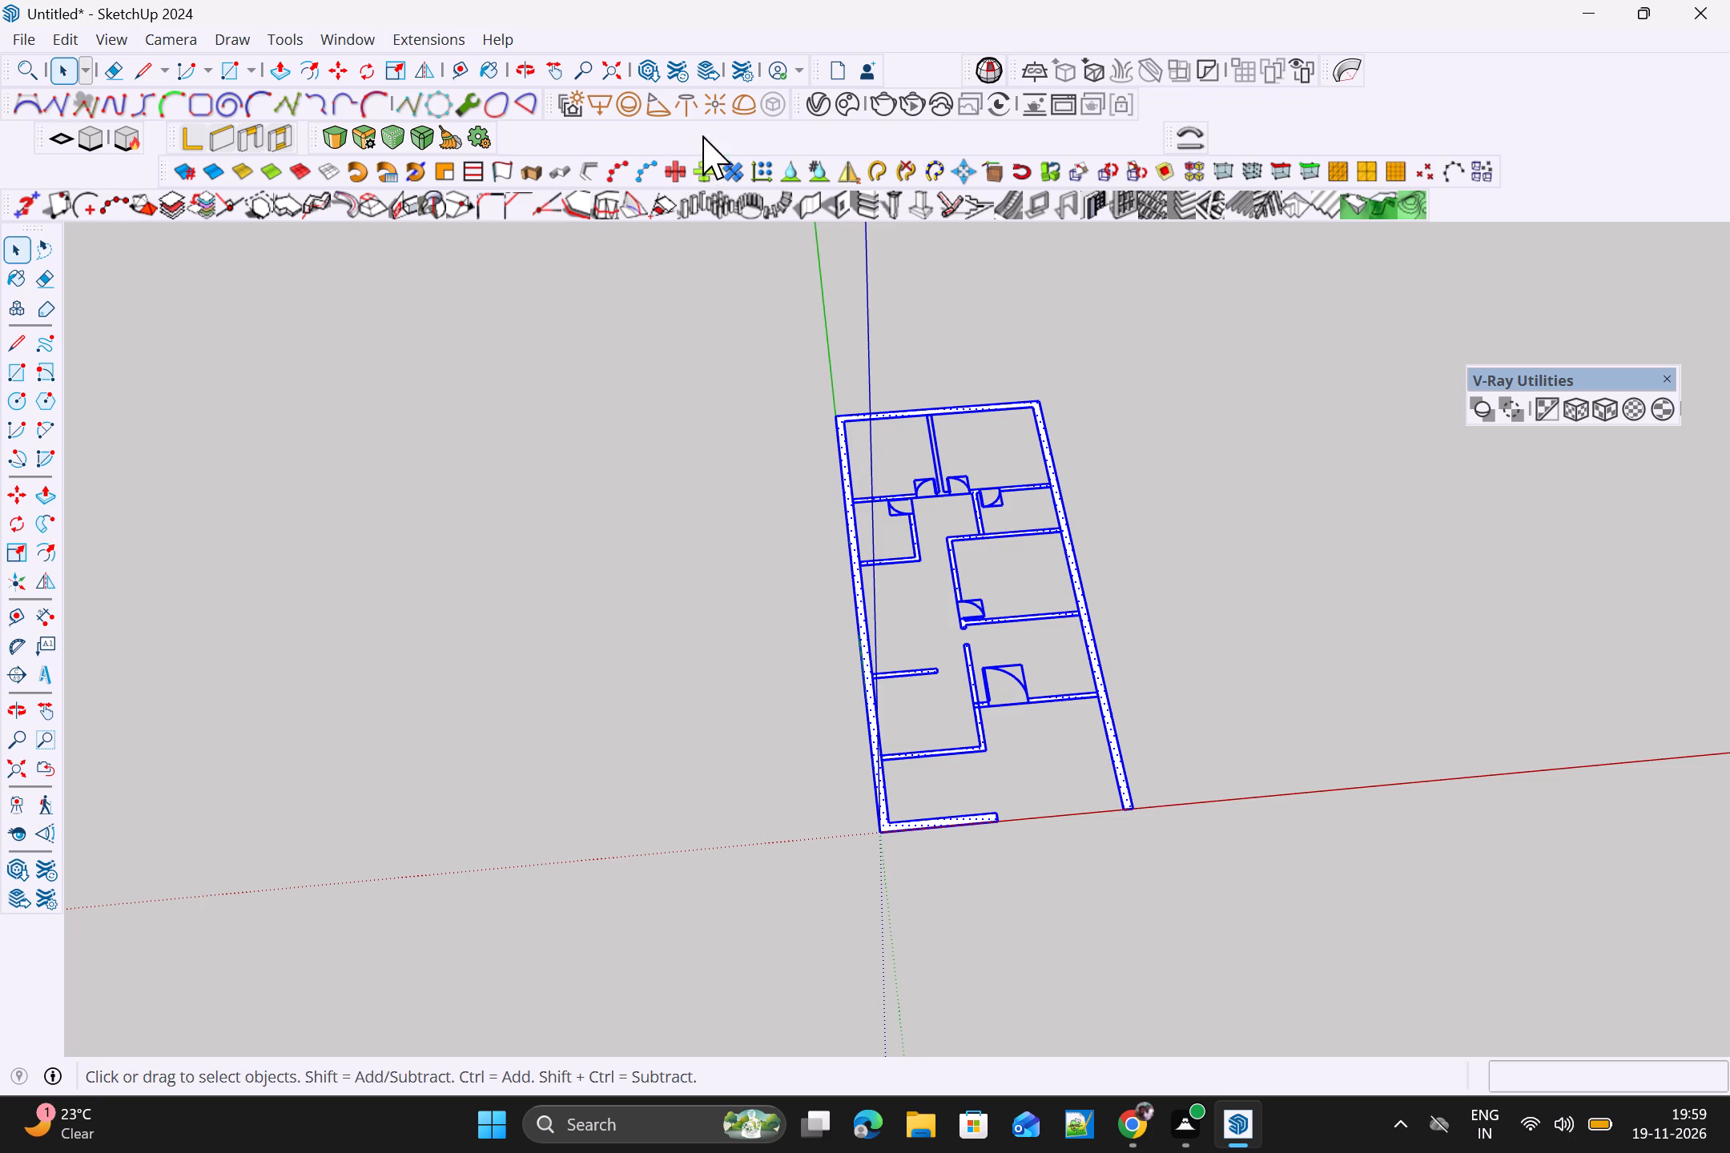
right_click(1000, 130)
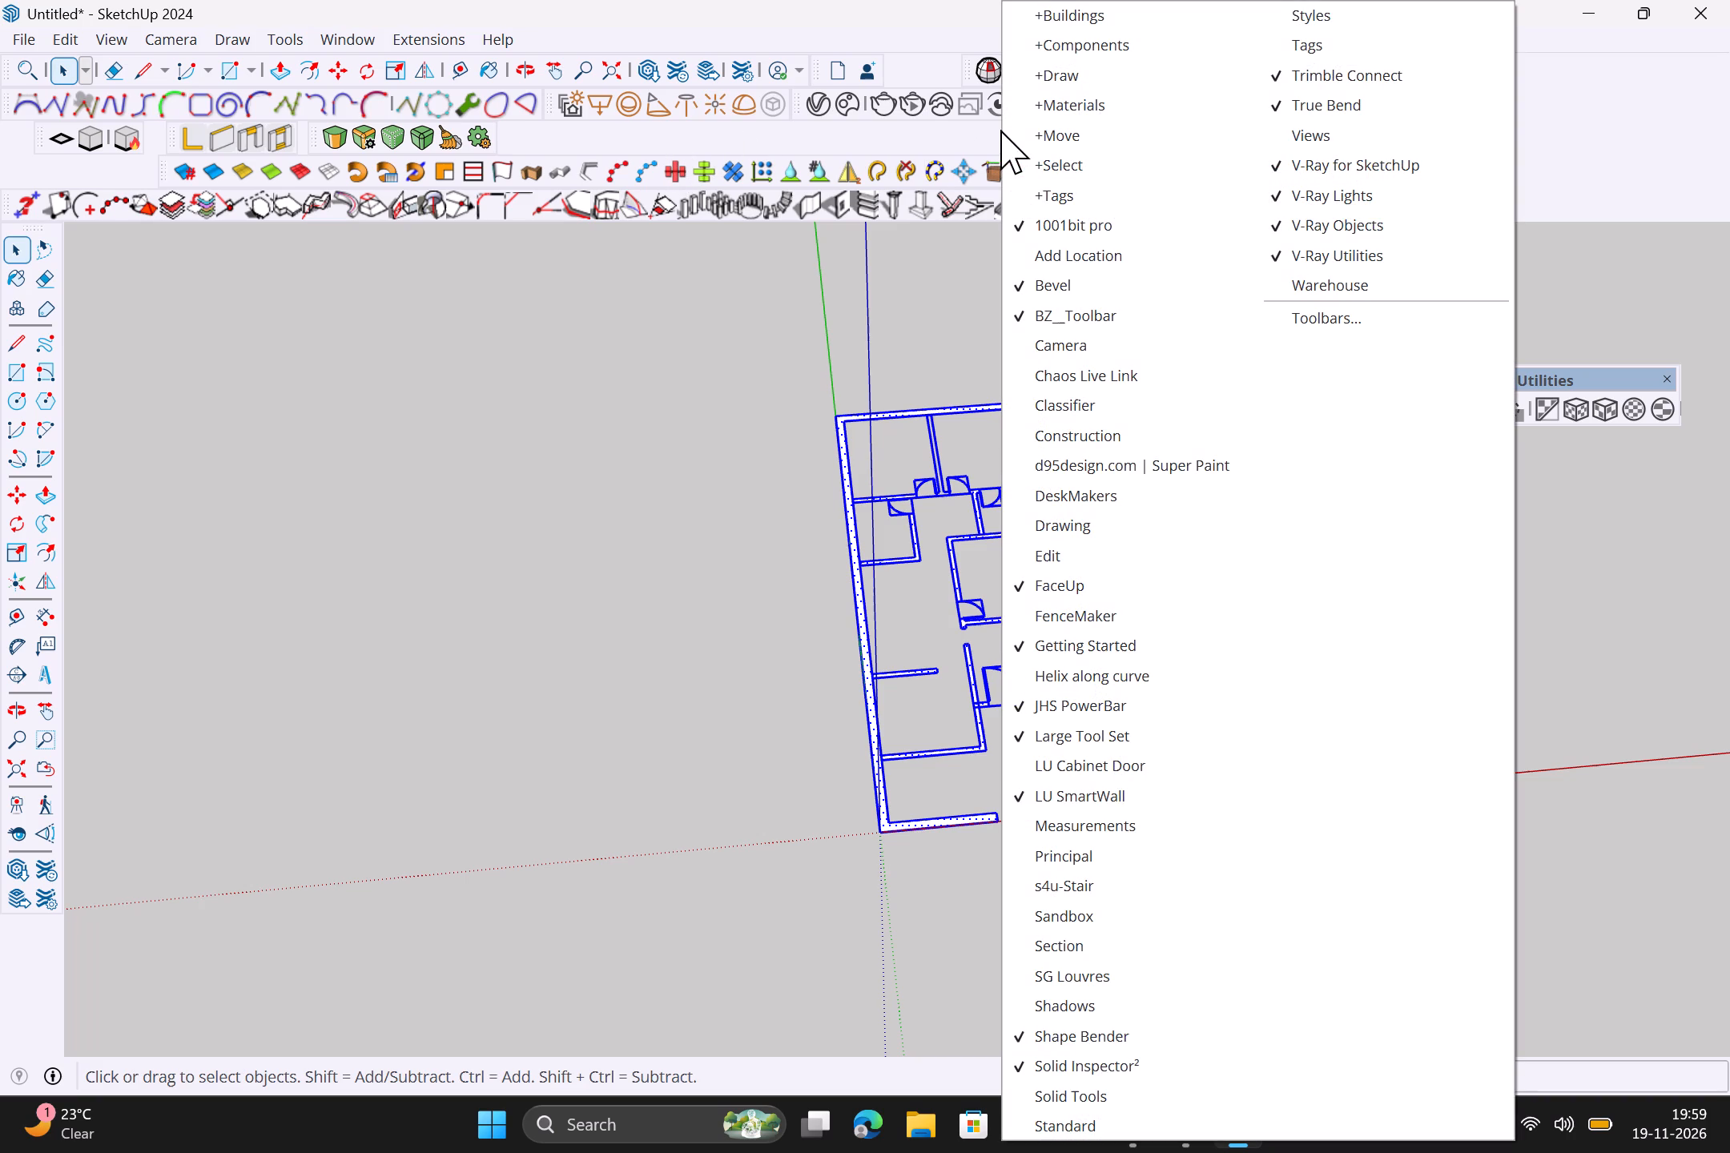
left_click(891, 151)
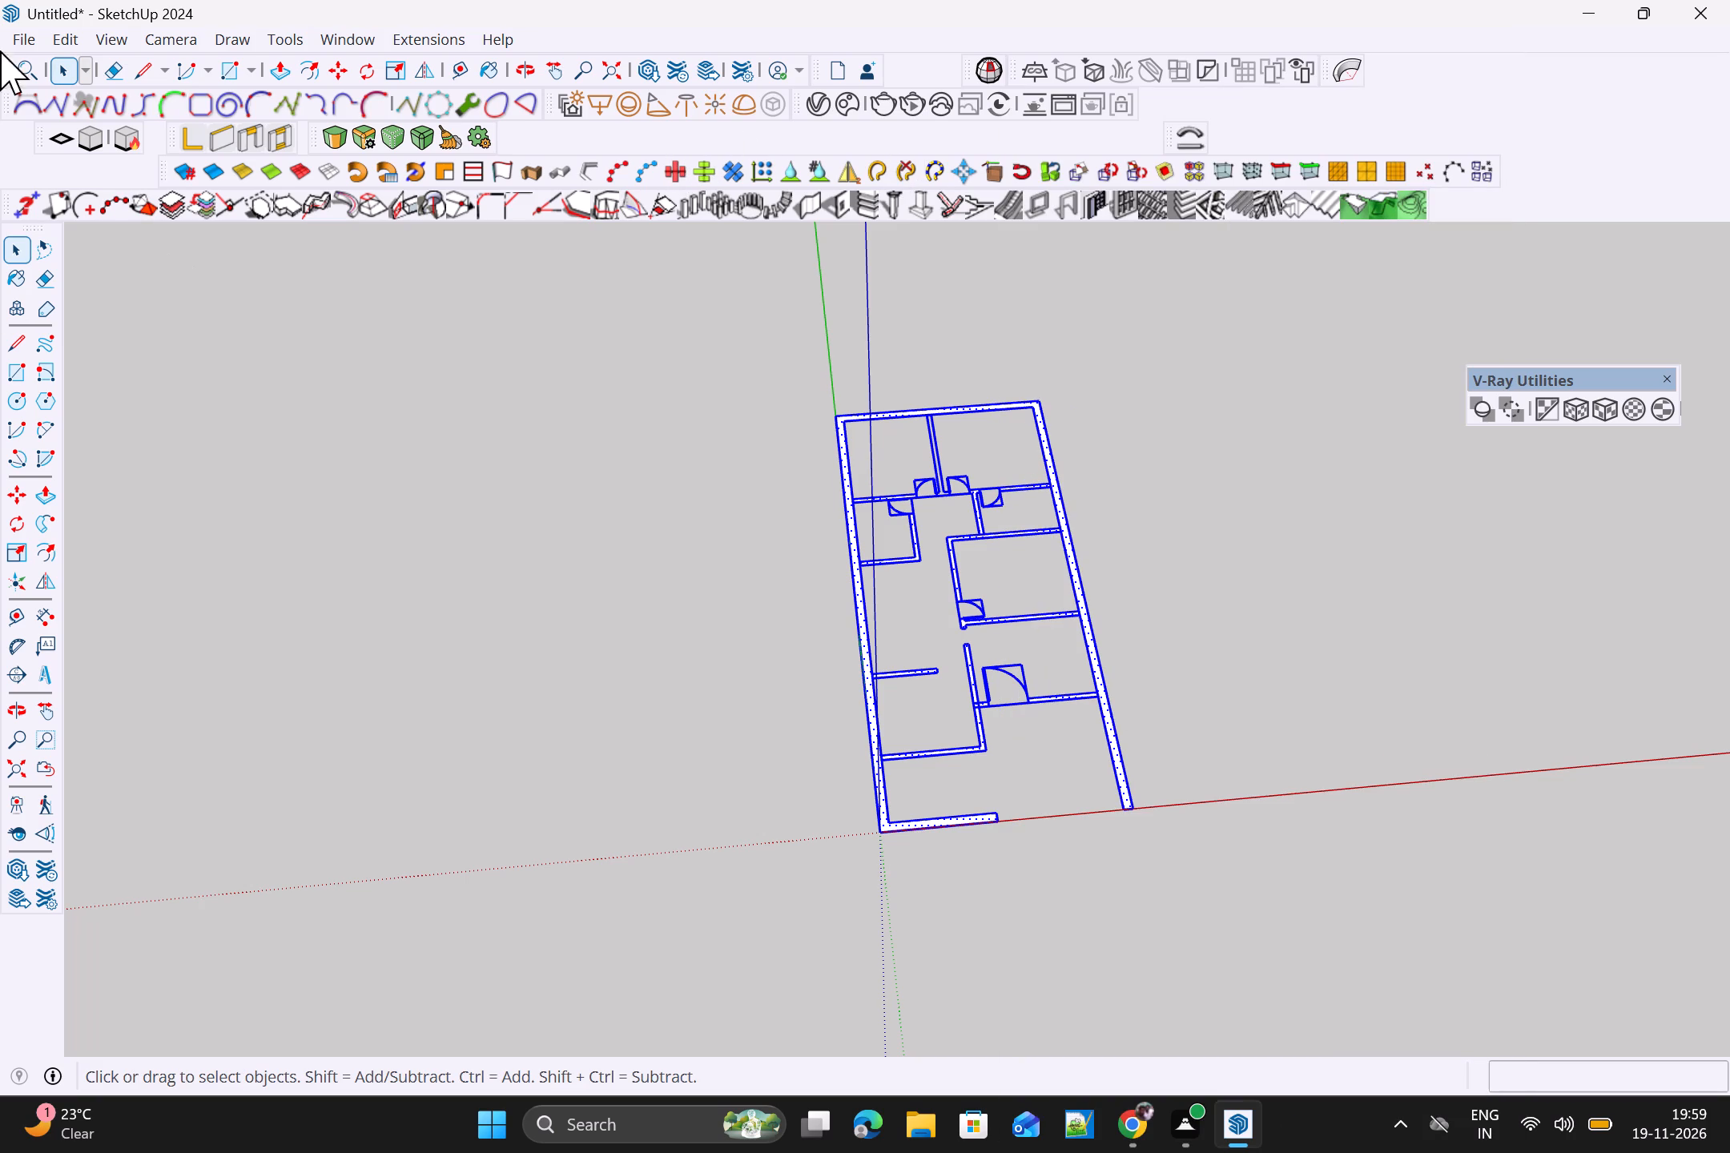
left_click(58, 142)
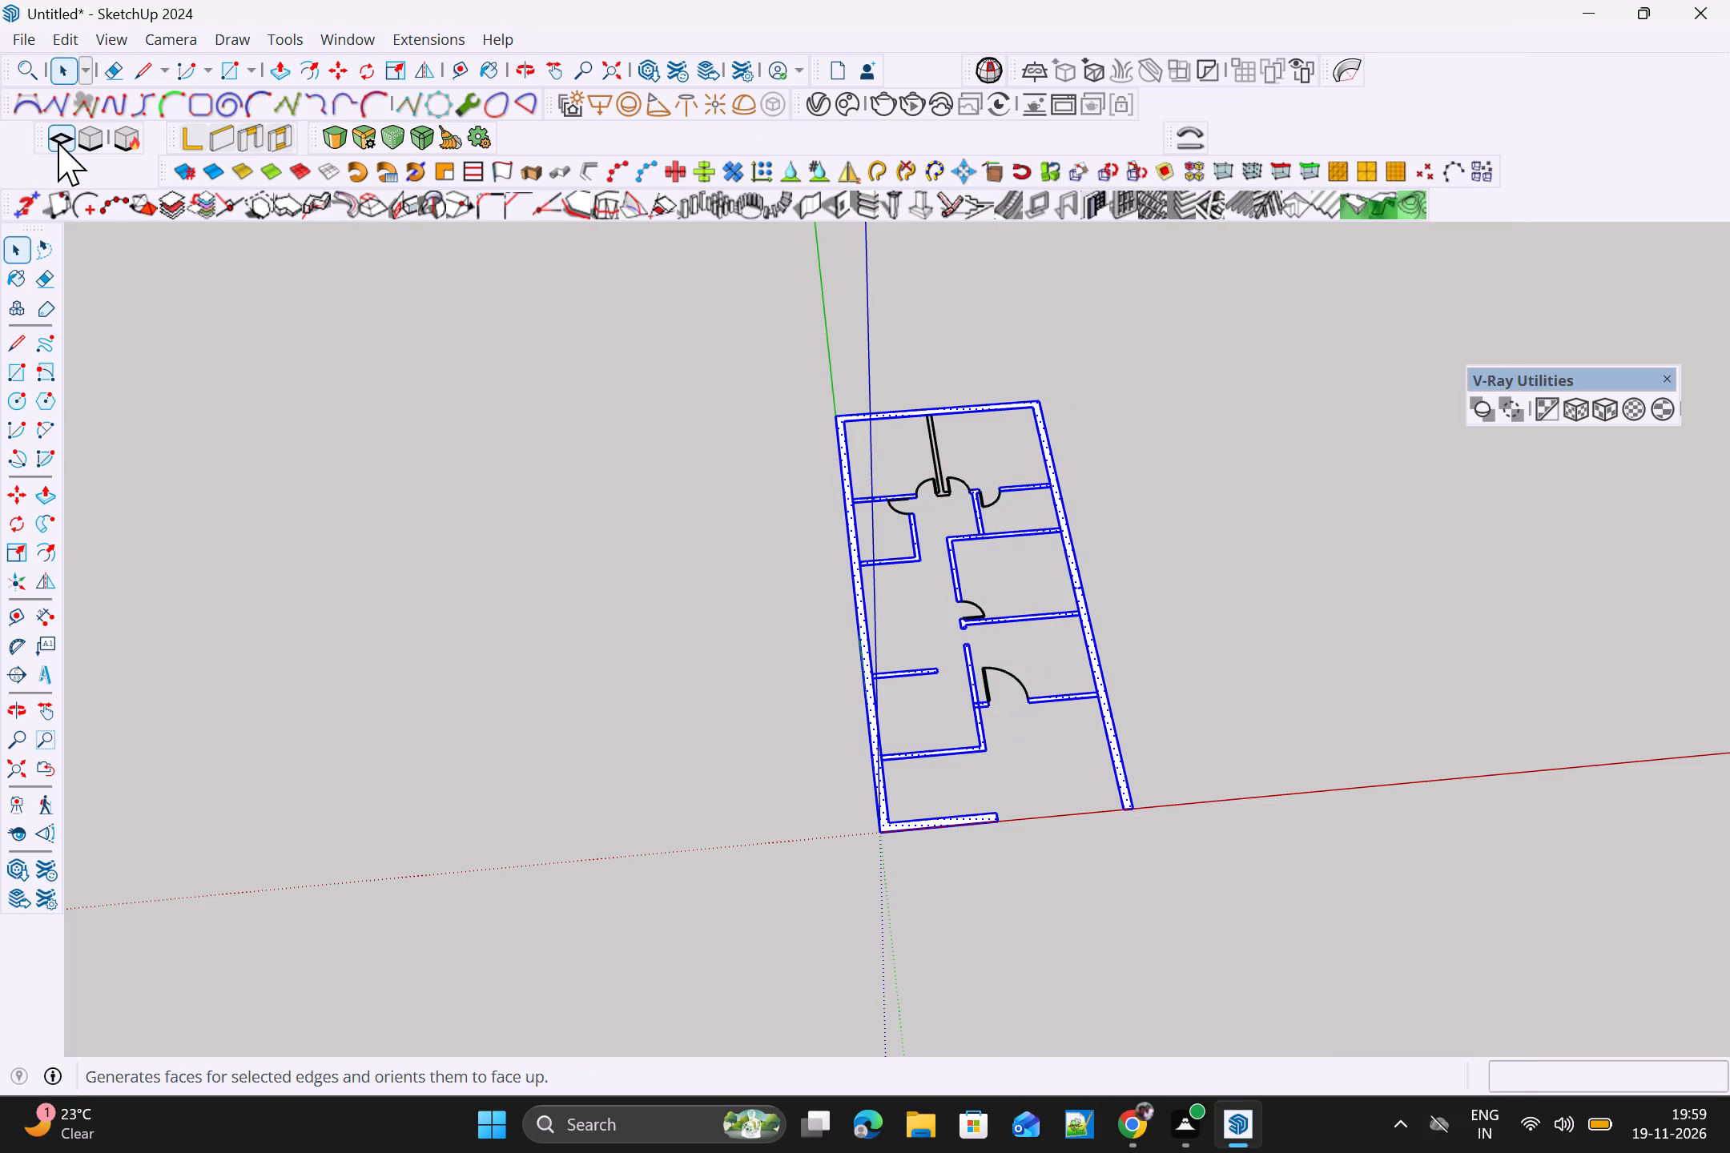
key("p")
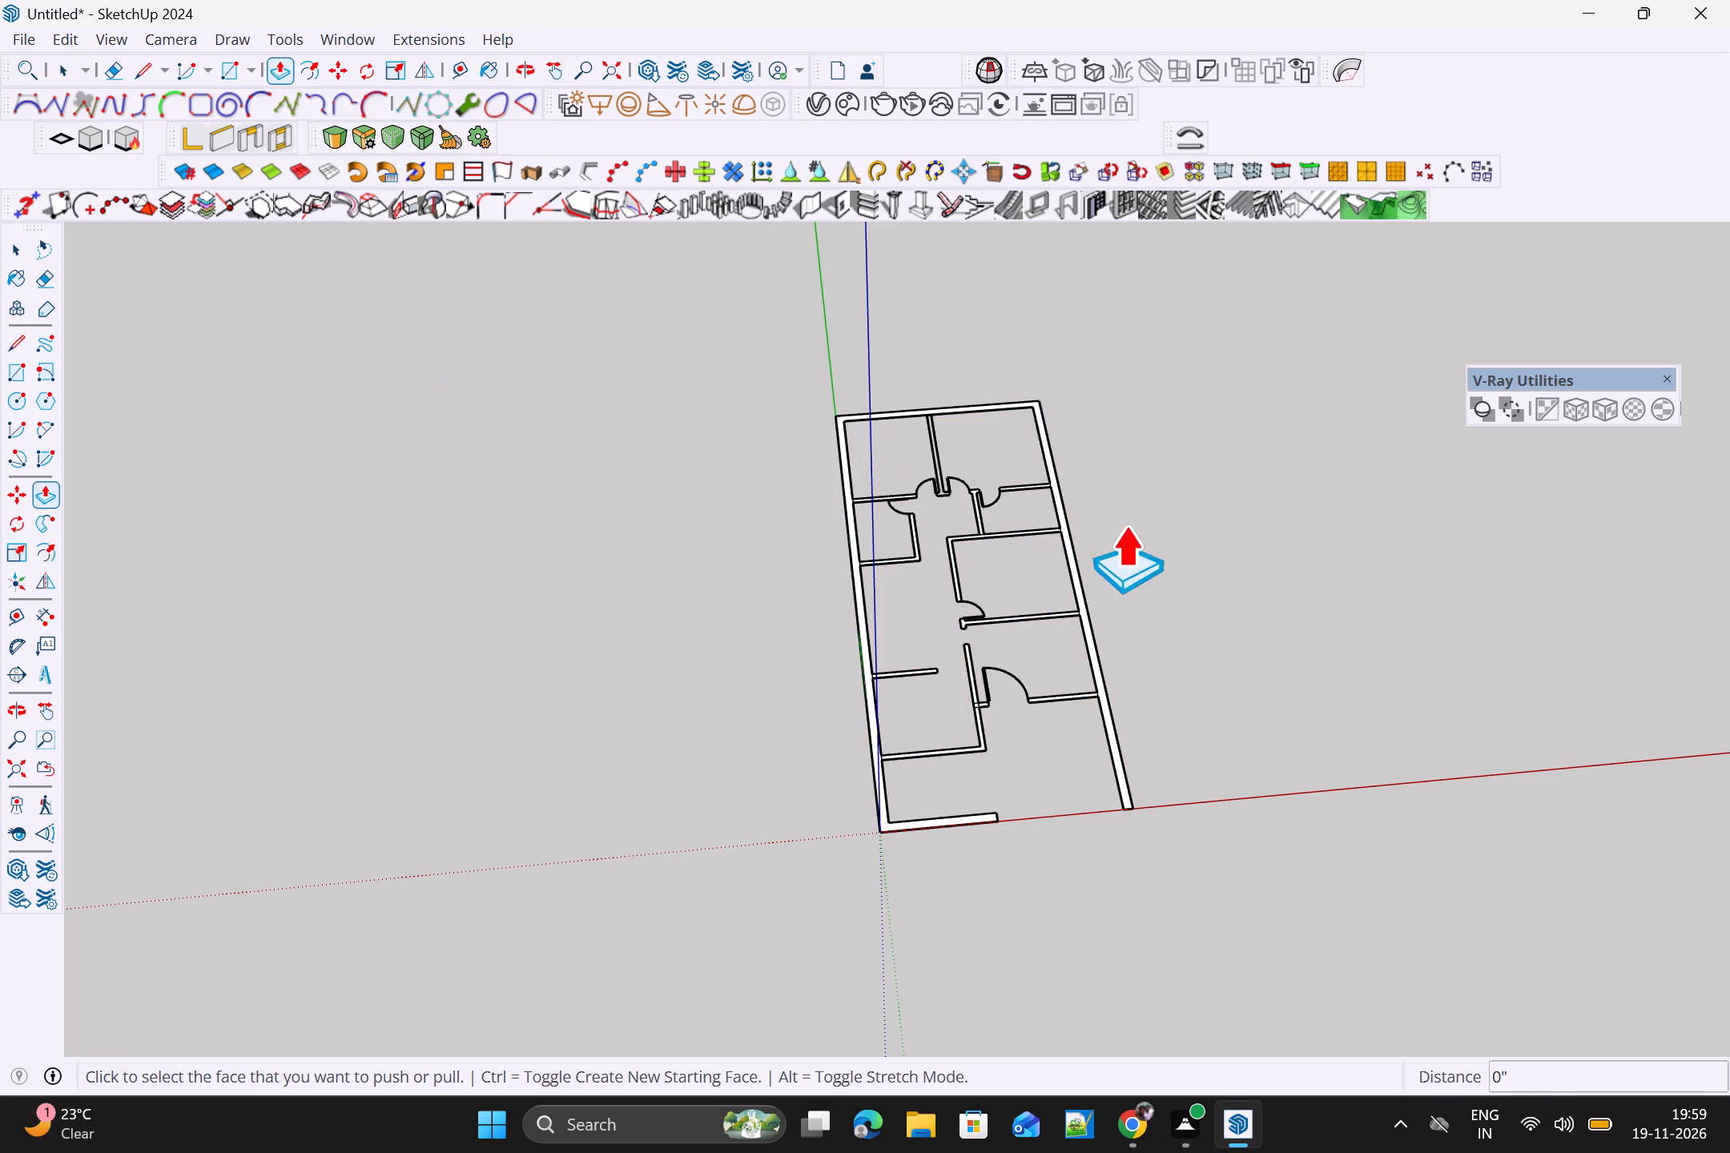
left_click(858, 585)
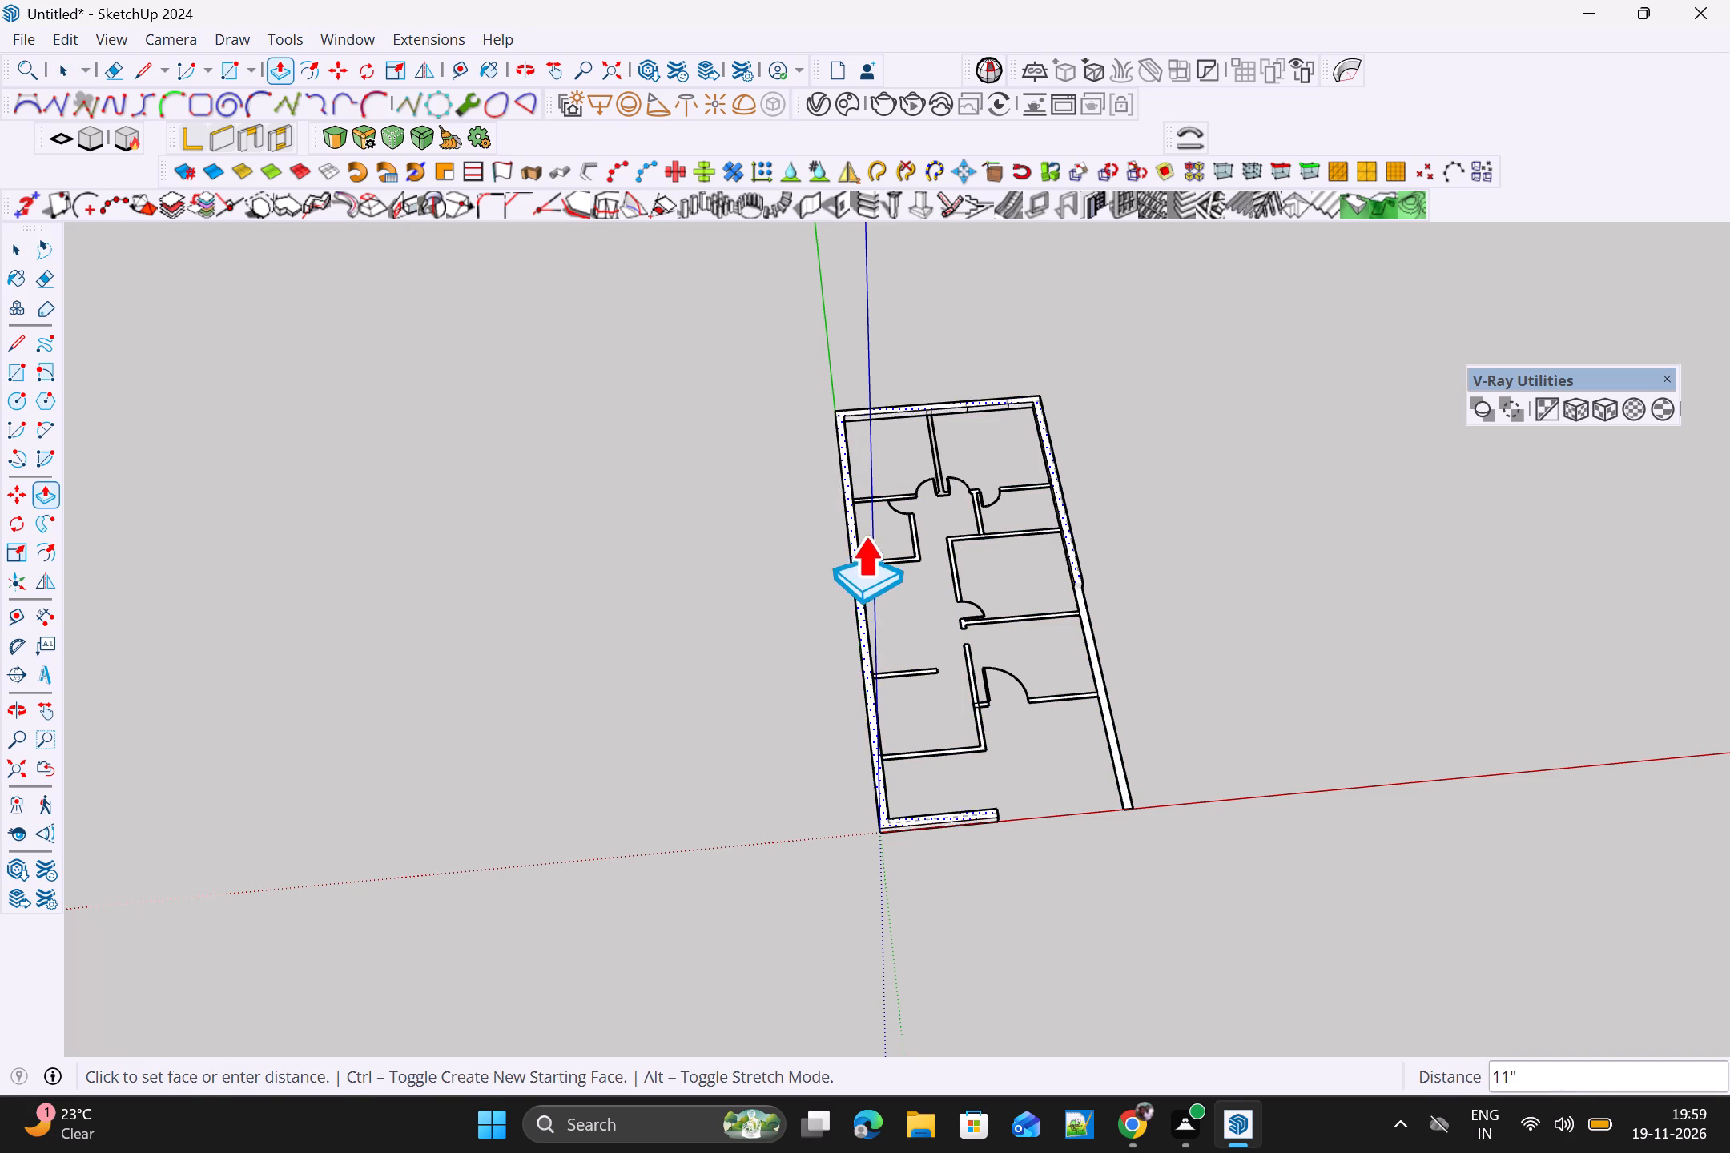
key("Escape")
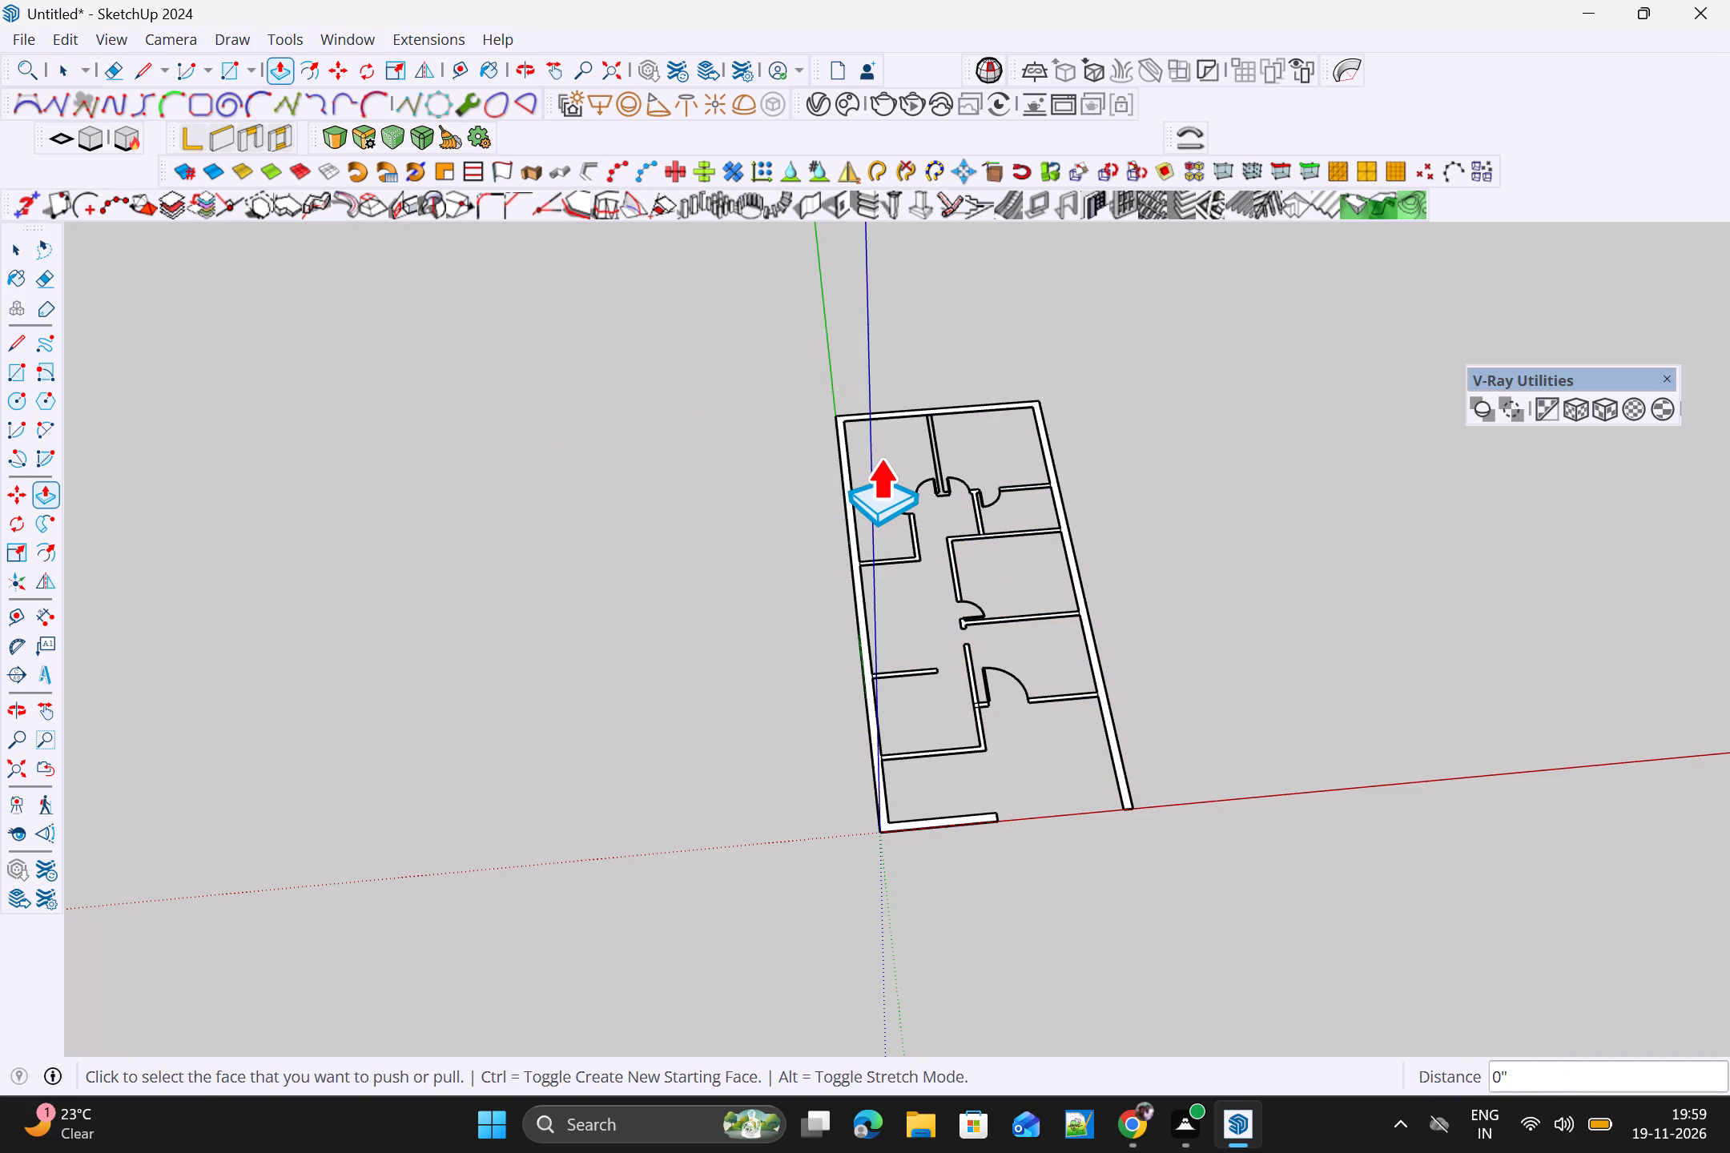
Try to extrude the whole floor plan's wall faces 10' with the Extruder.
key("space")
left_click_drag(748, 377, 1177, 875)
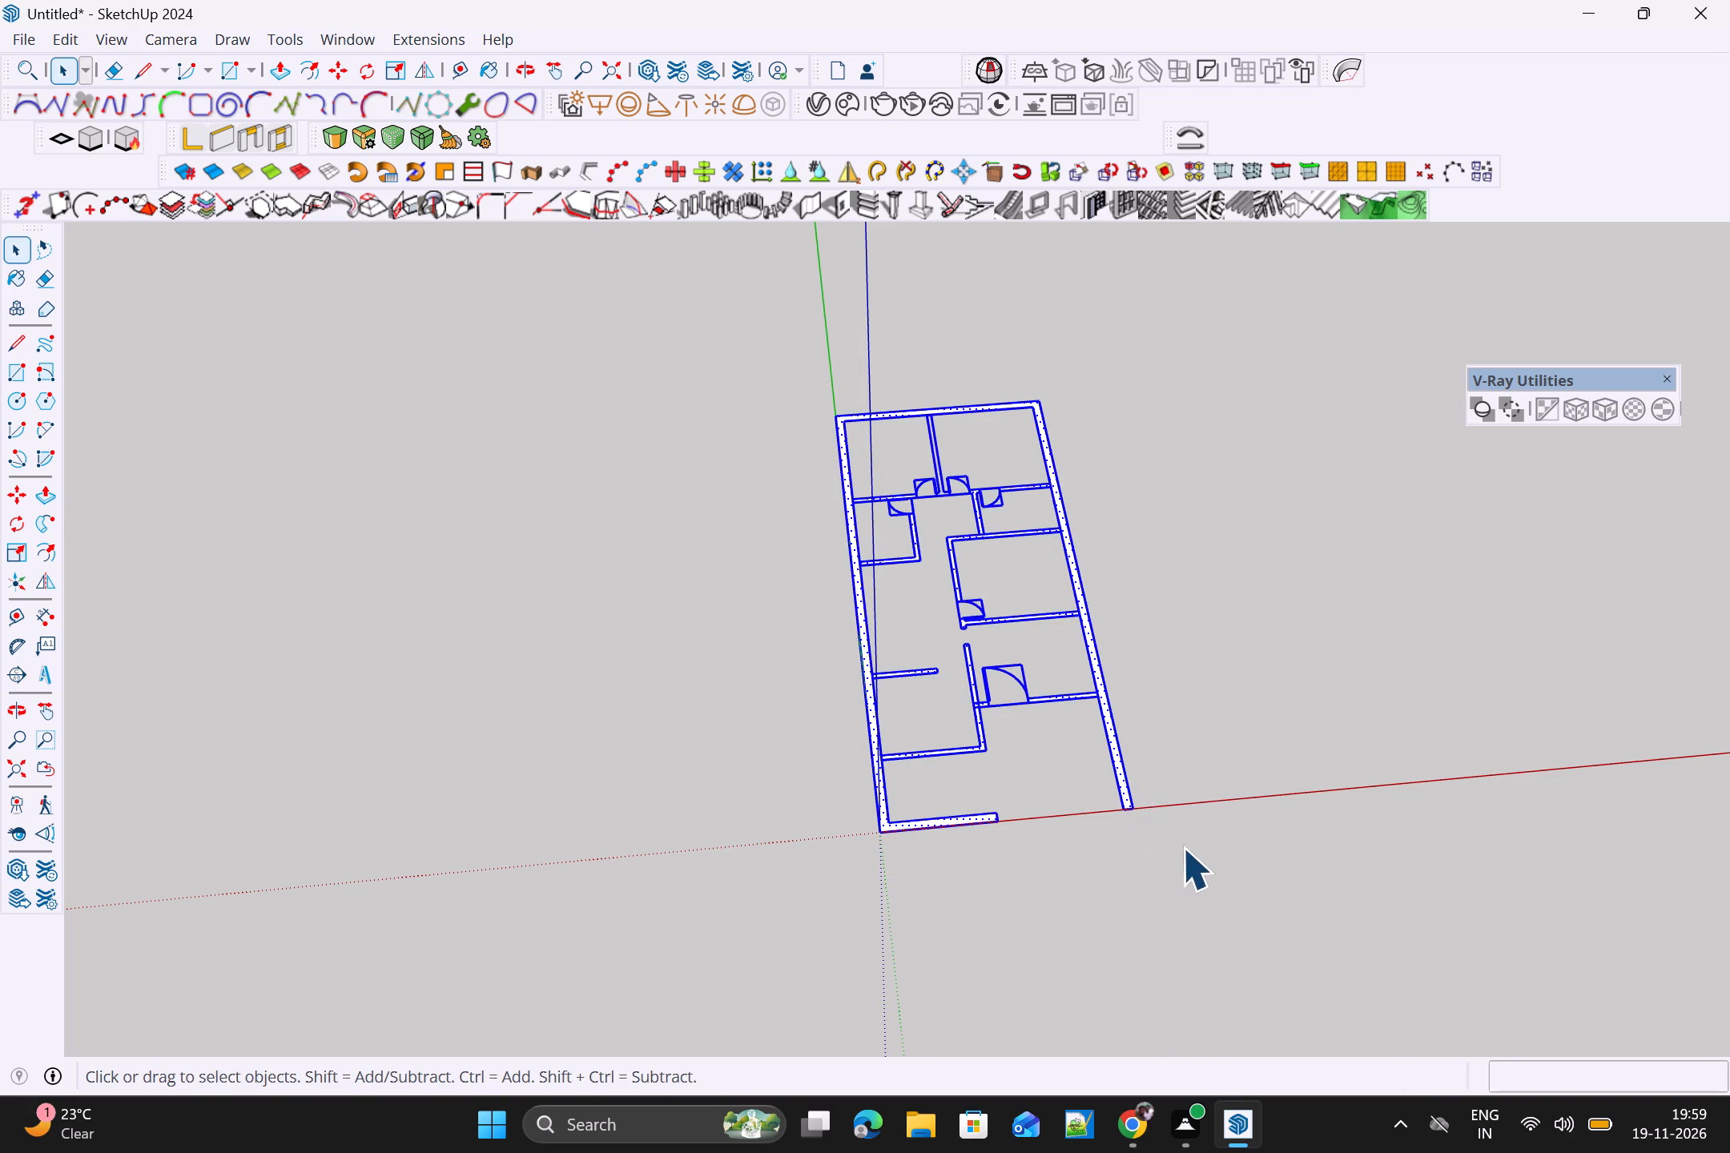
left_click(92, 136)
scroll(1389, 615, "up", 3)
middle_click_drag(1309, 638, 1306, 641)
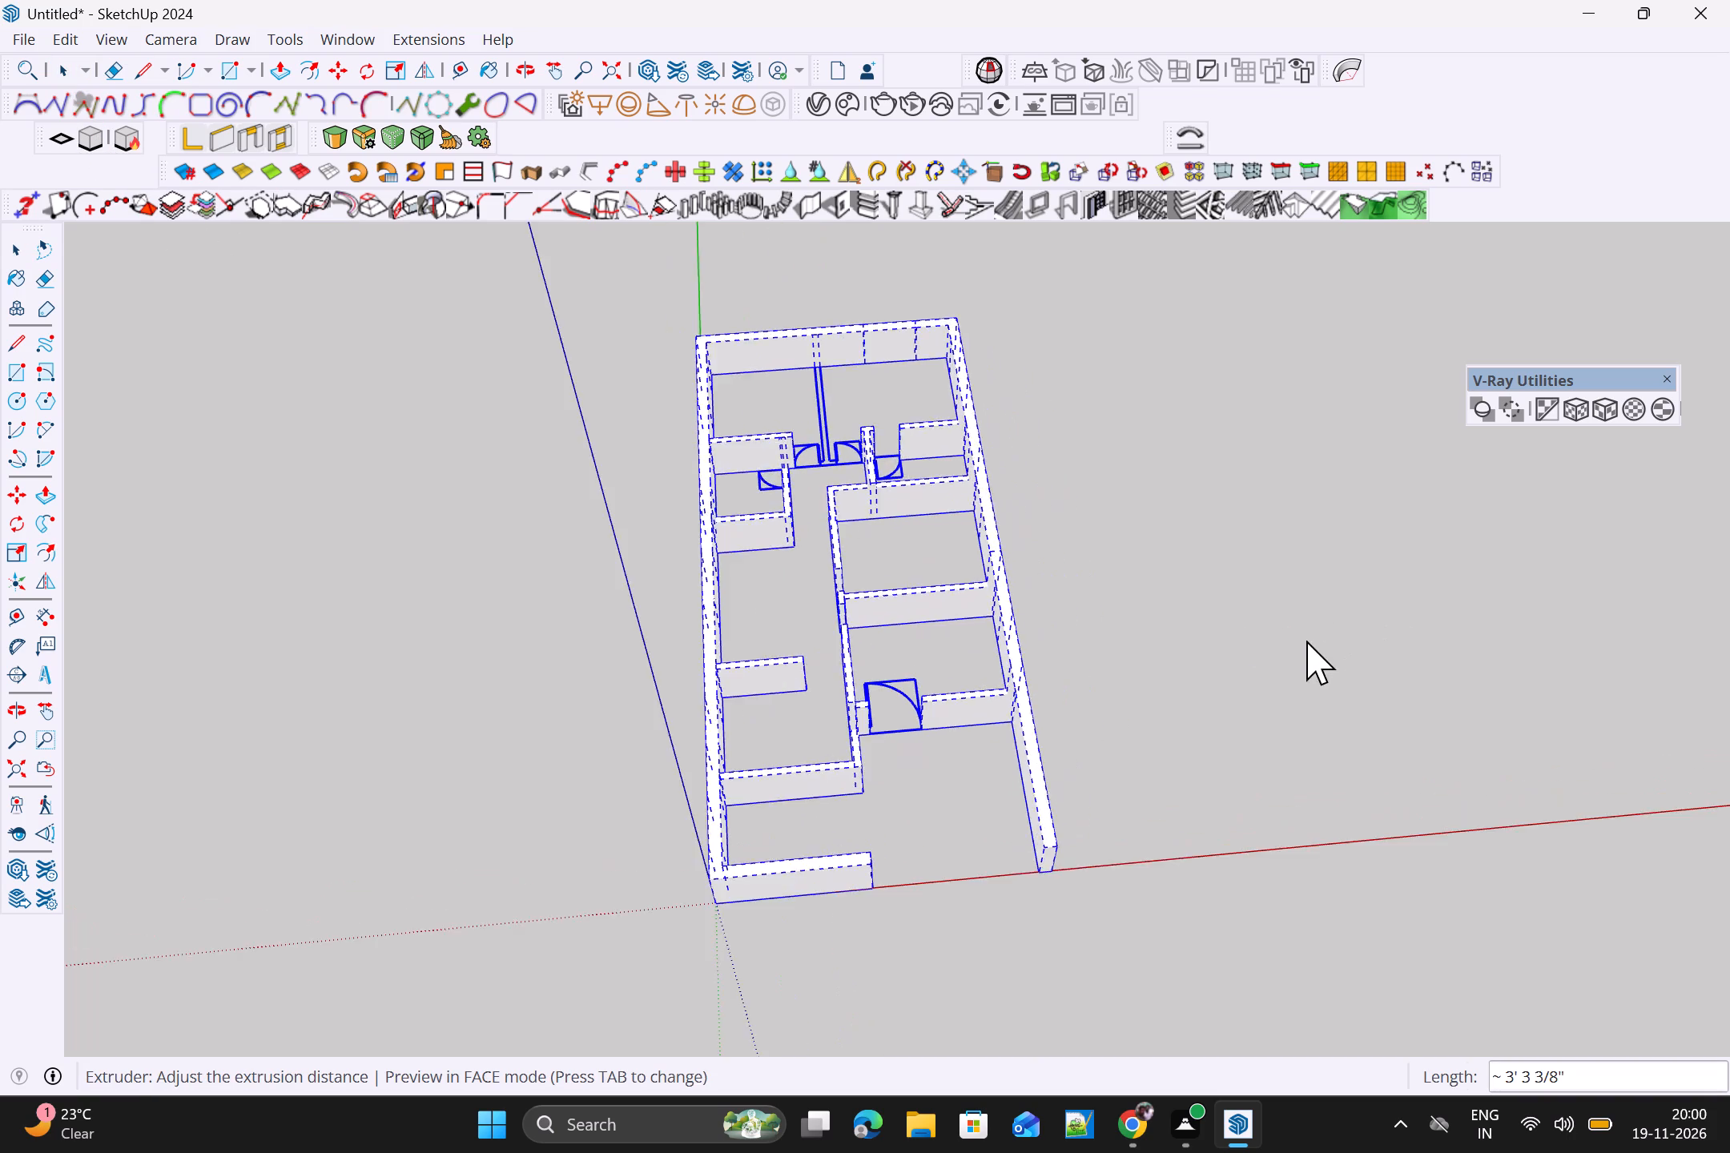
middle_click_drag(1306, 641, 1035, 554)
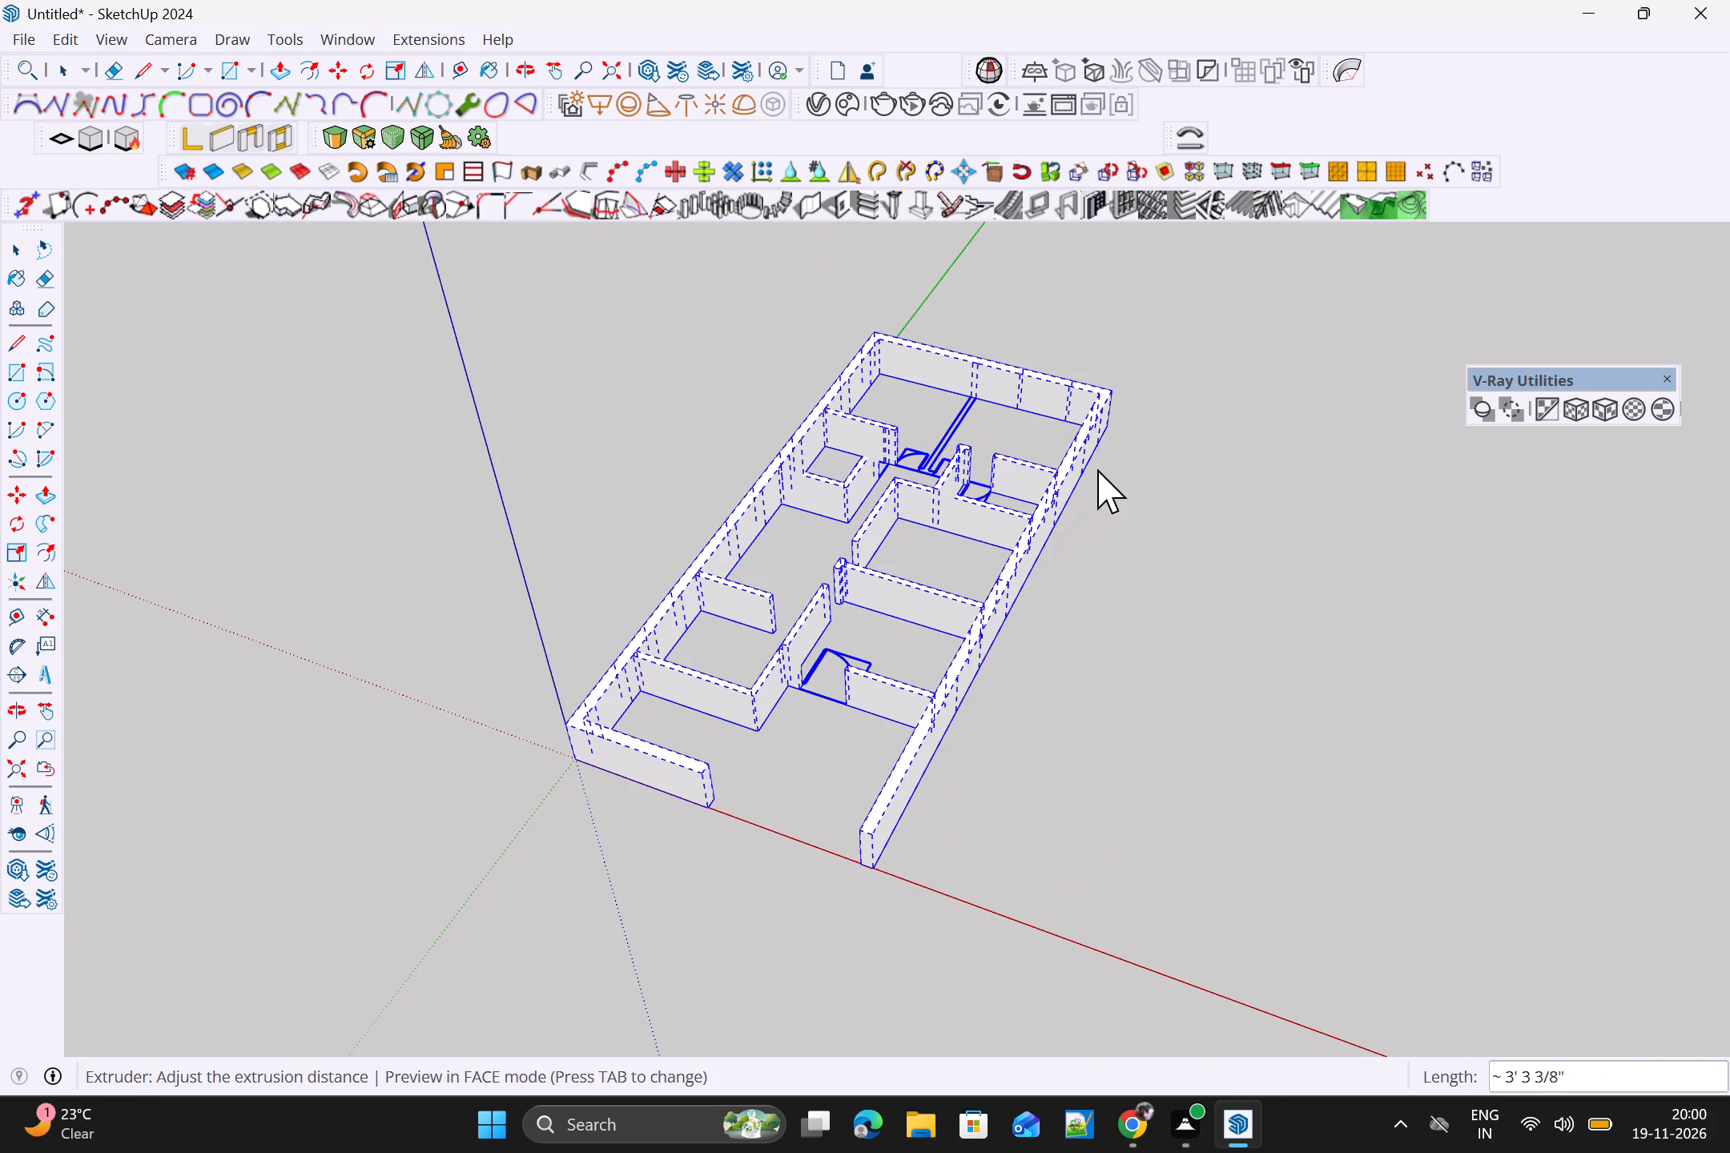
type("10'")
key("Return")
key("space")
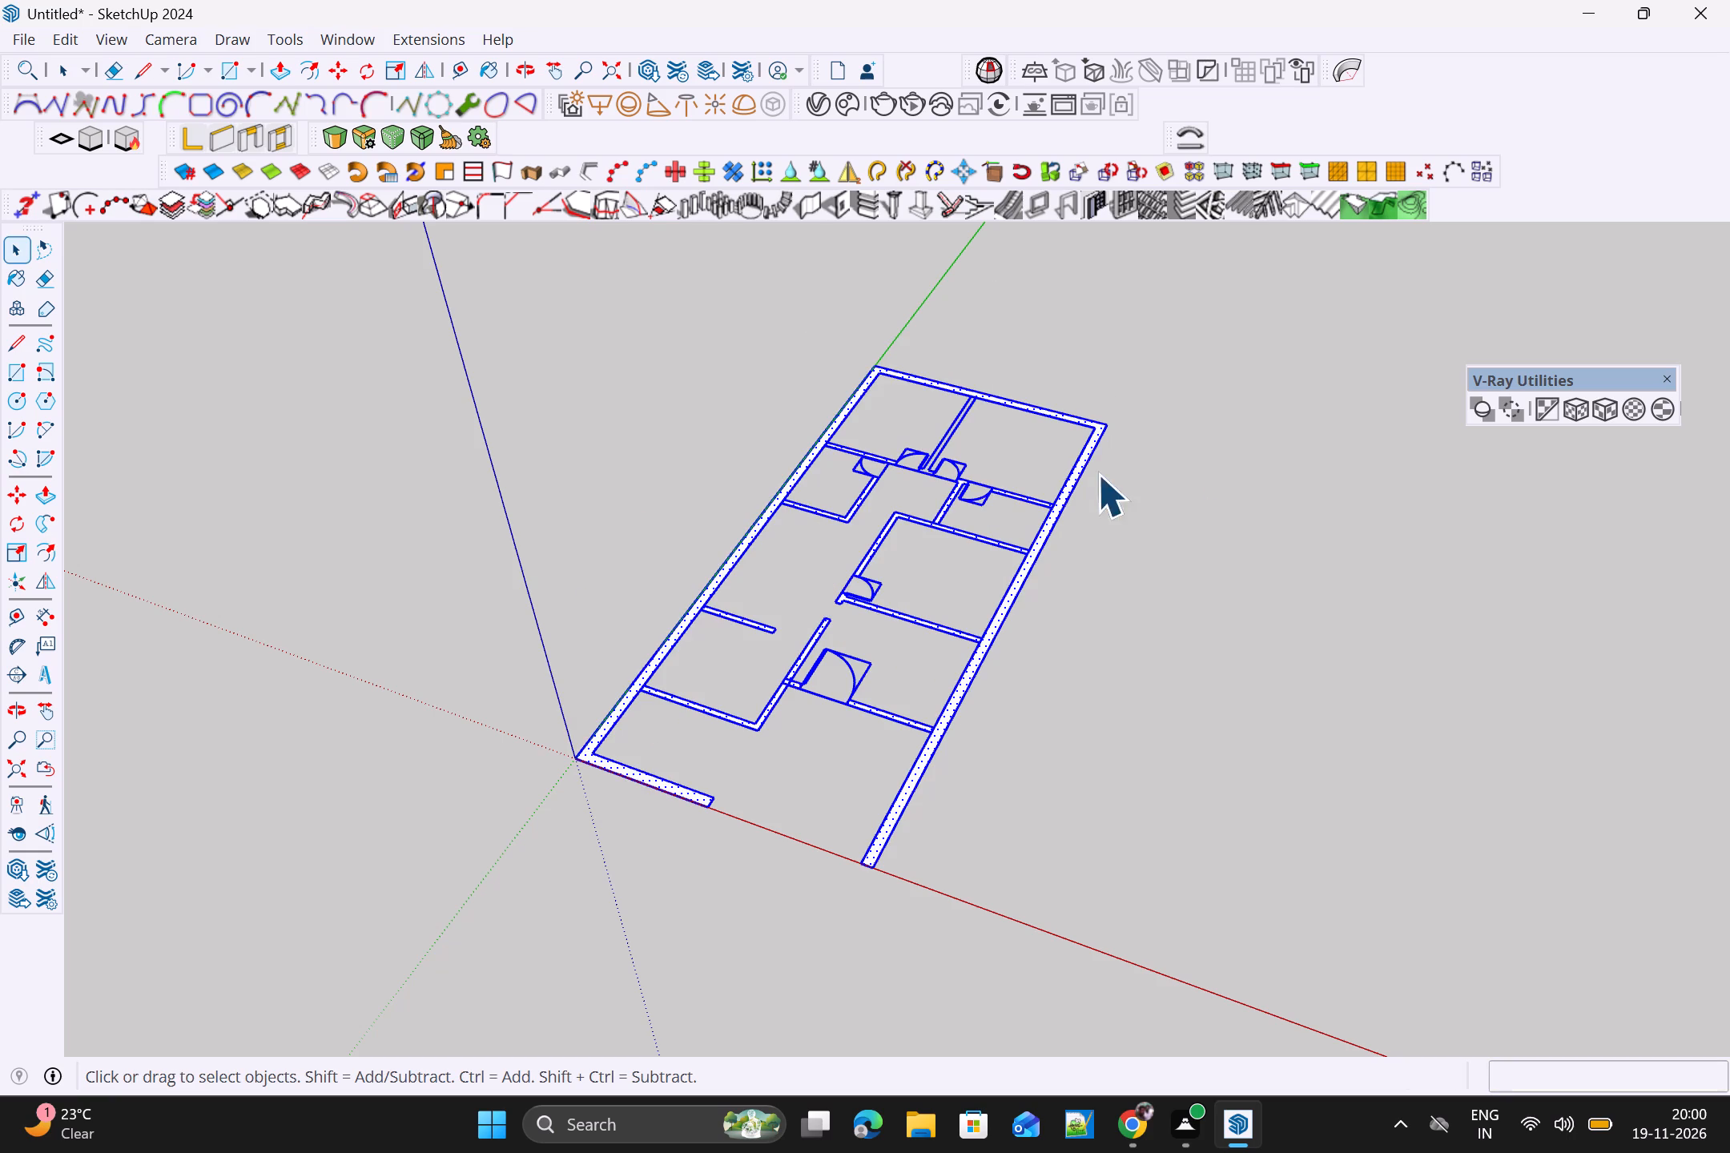
Extrude all the selected floor-plan faces upward by 10' with the Extruder.
scroll(818, 455, "down", 2)
middle_click_drag(745, 493, 1004, 584)
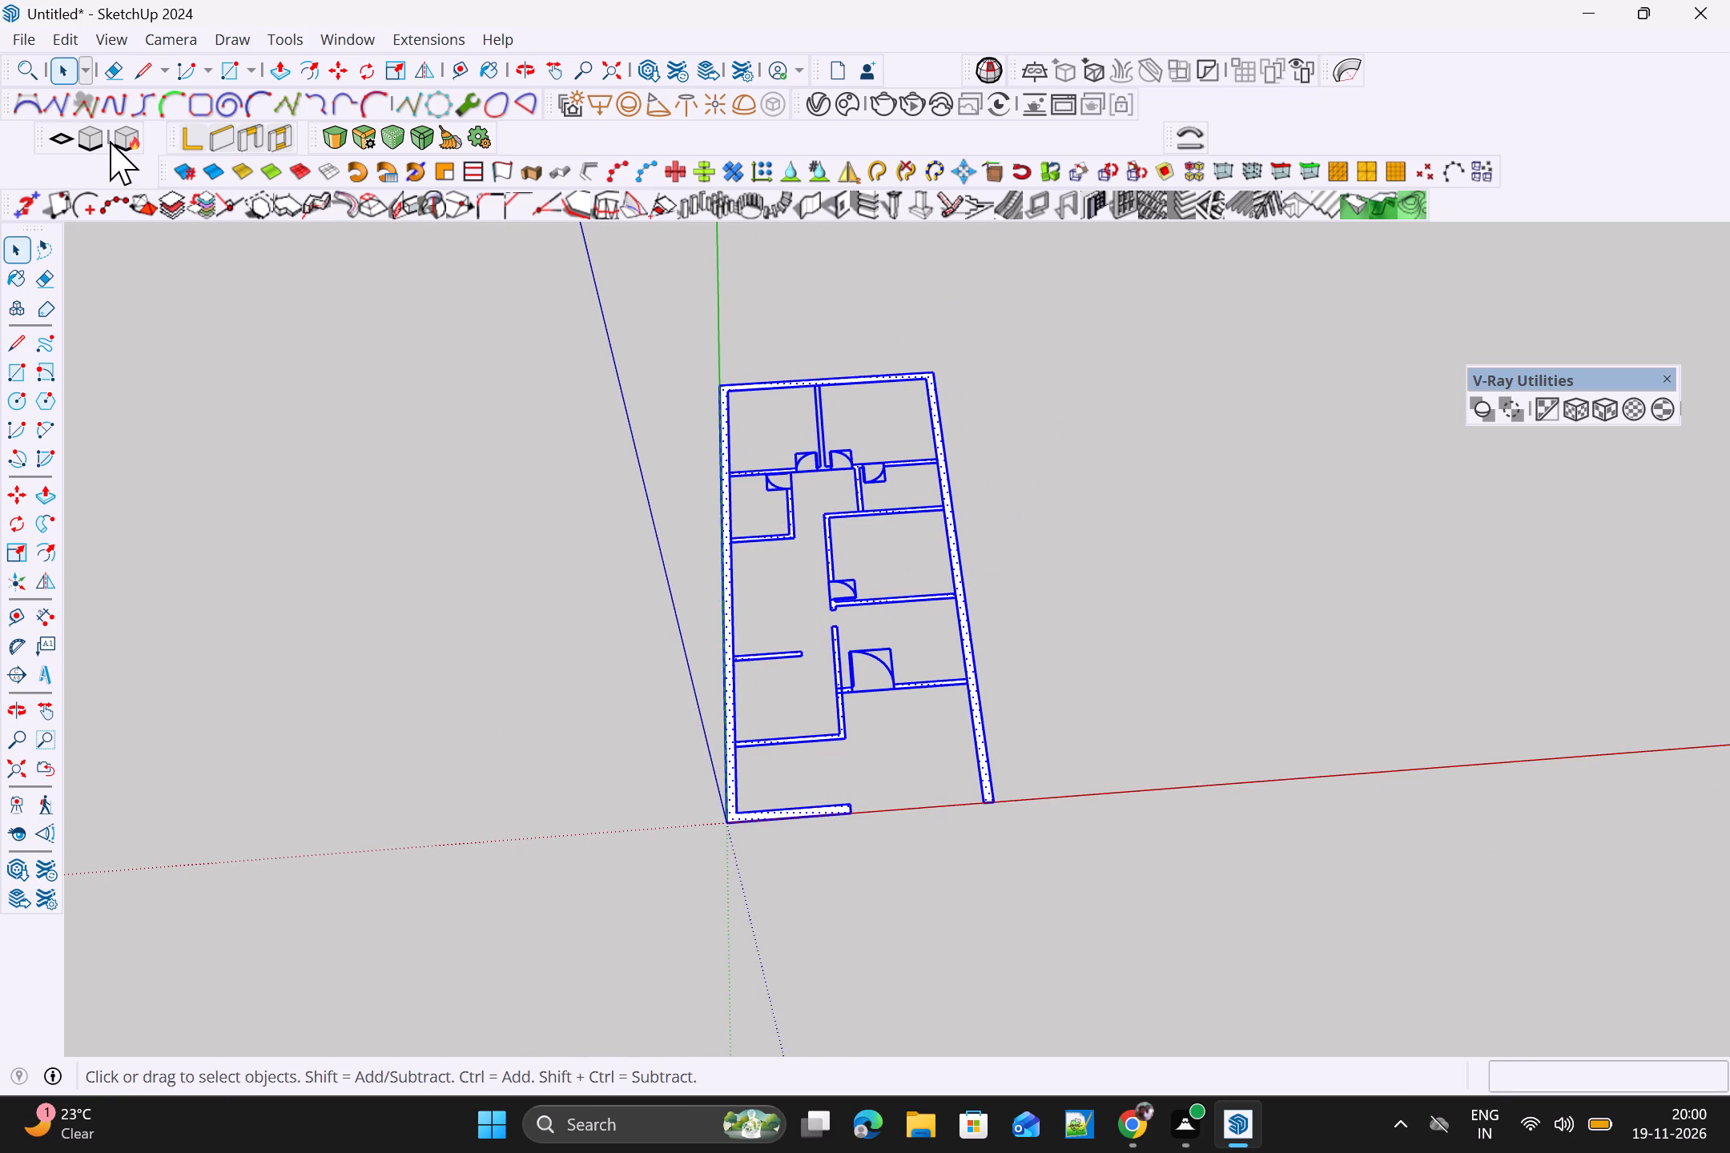
left_click(91, 141)
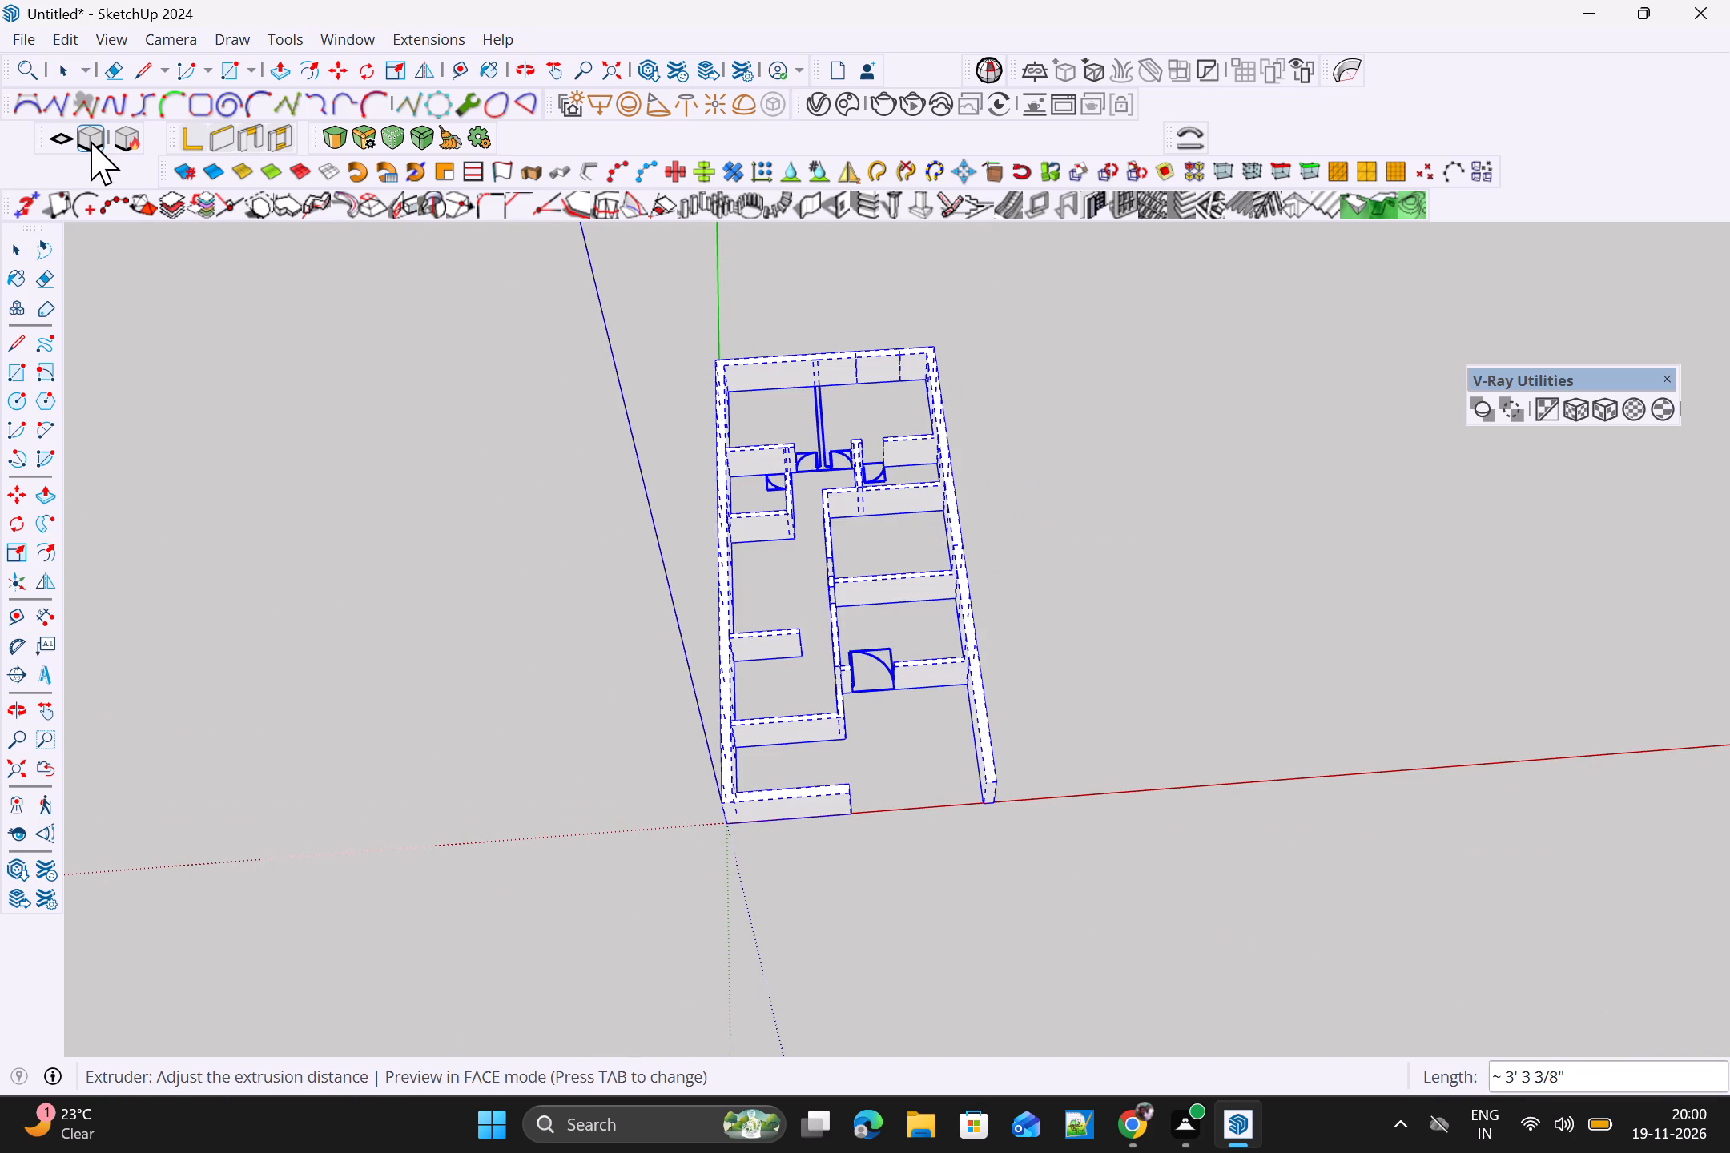
type("10'")
key("Return")
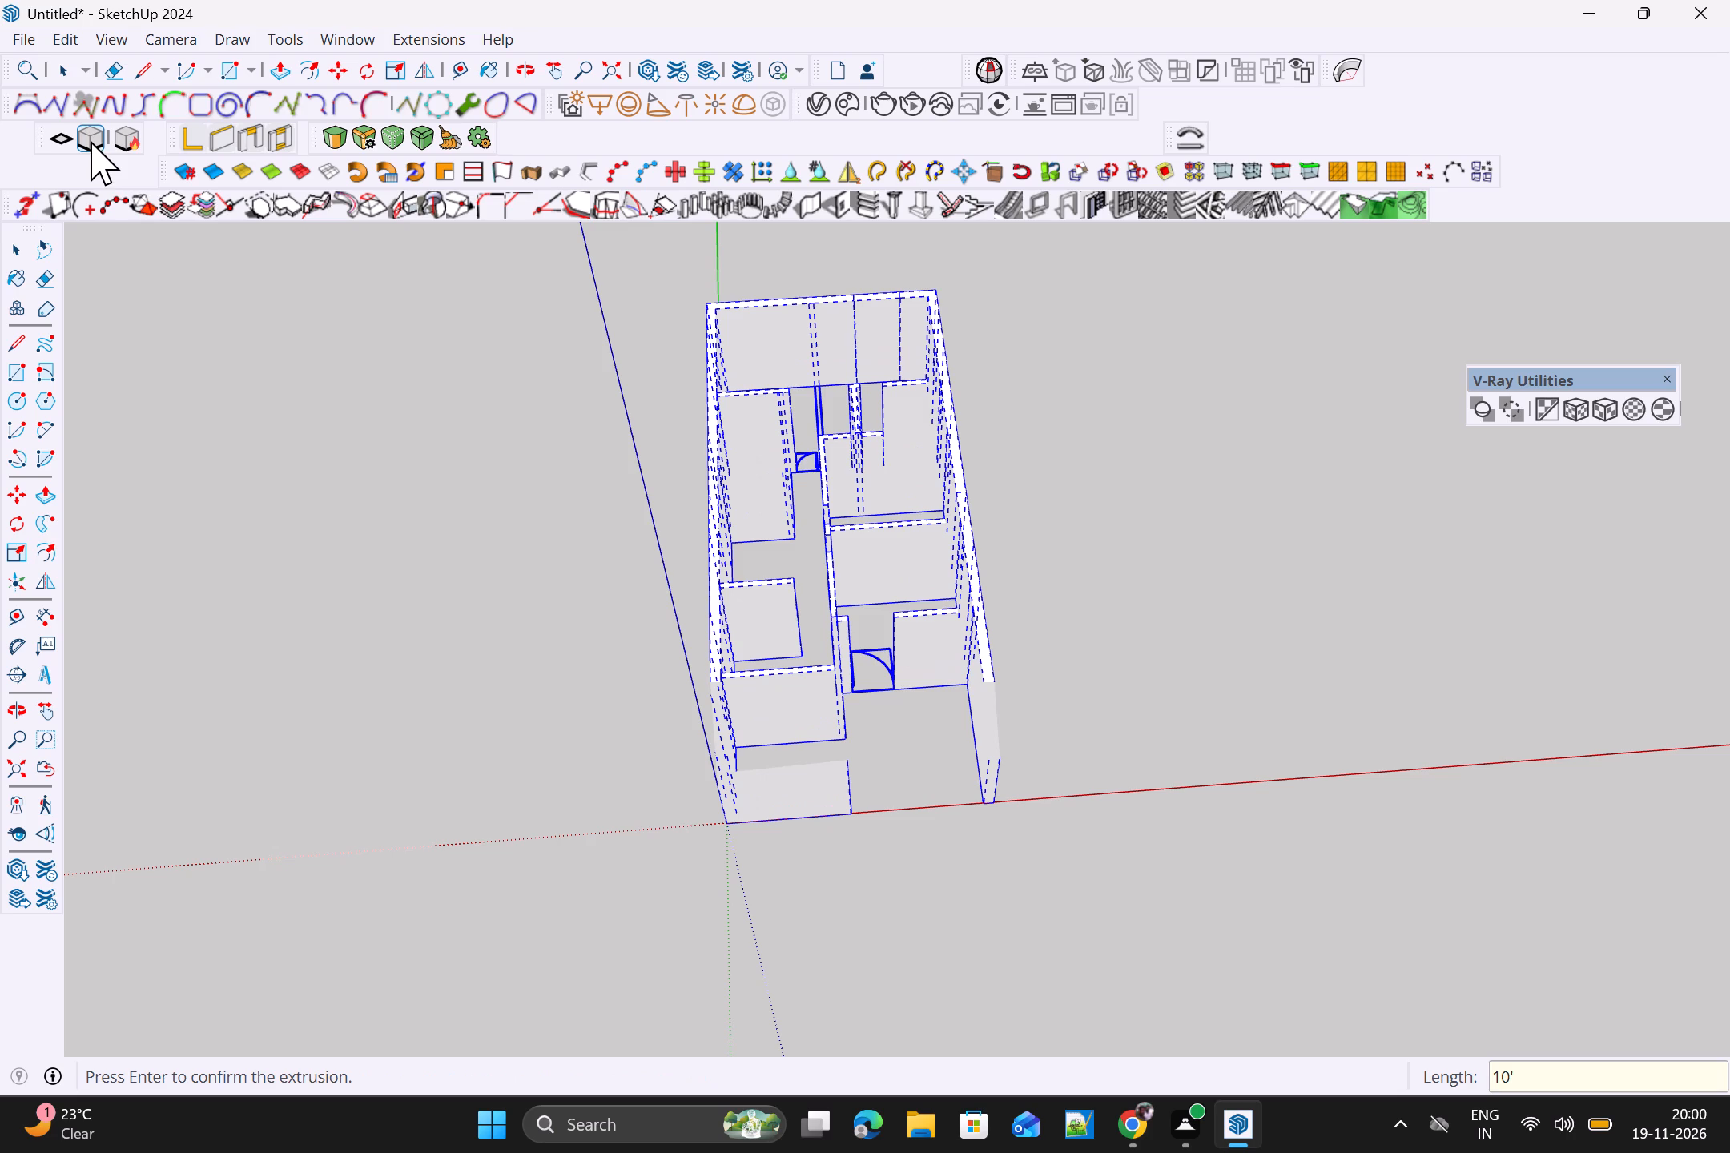
key("Return")
key("Return")
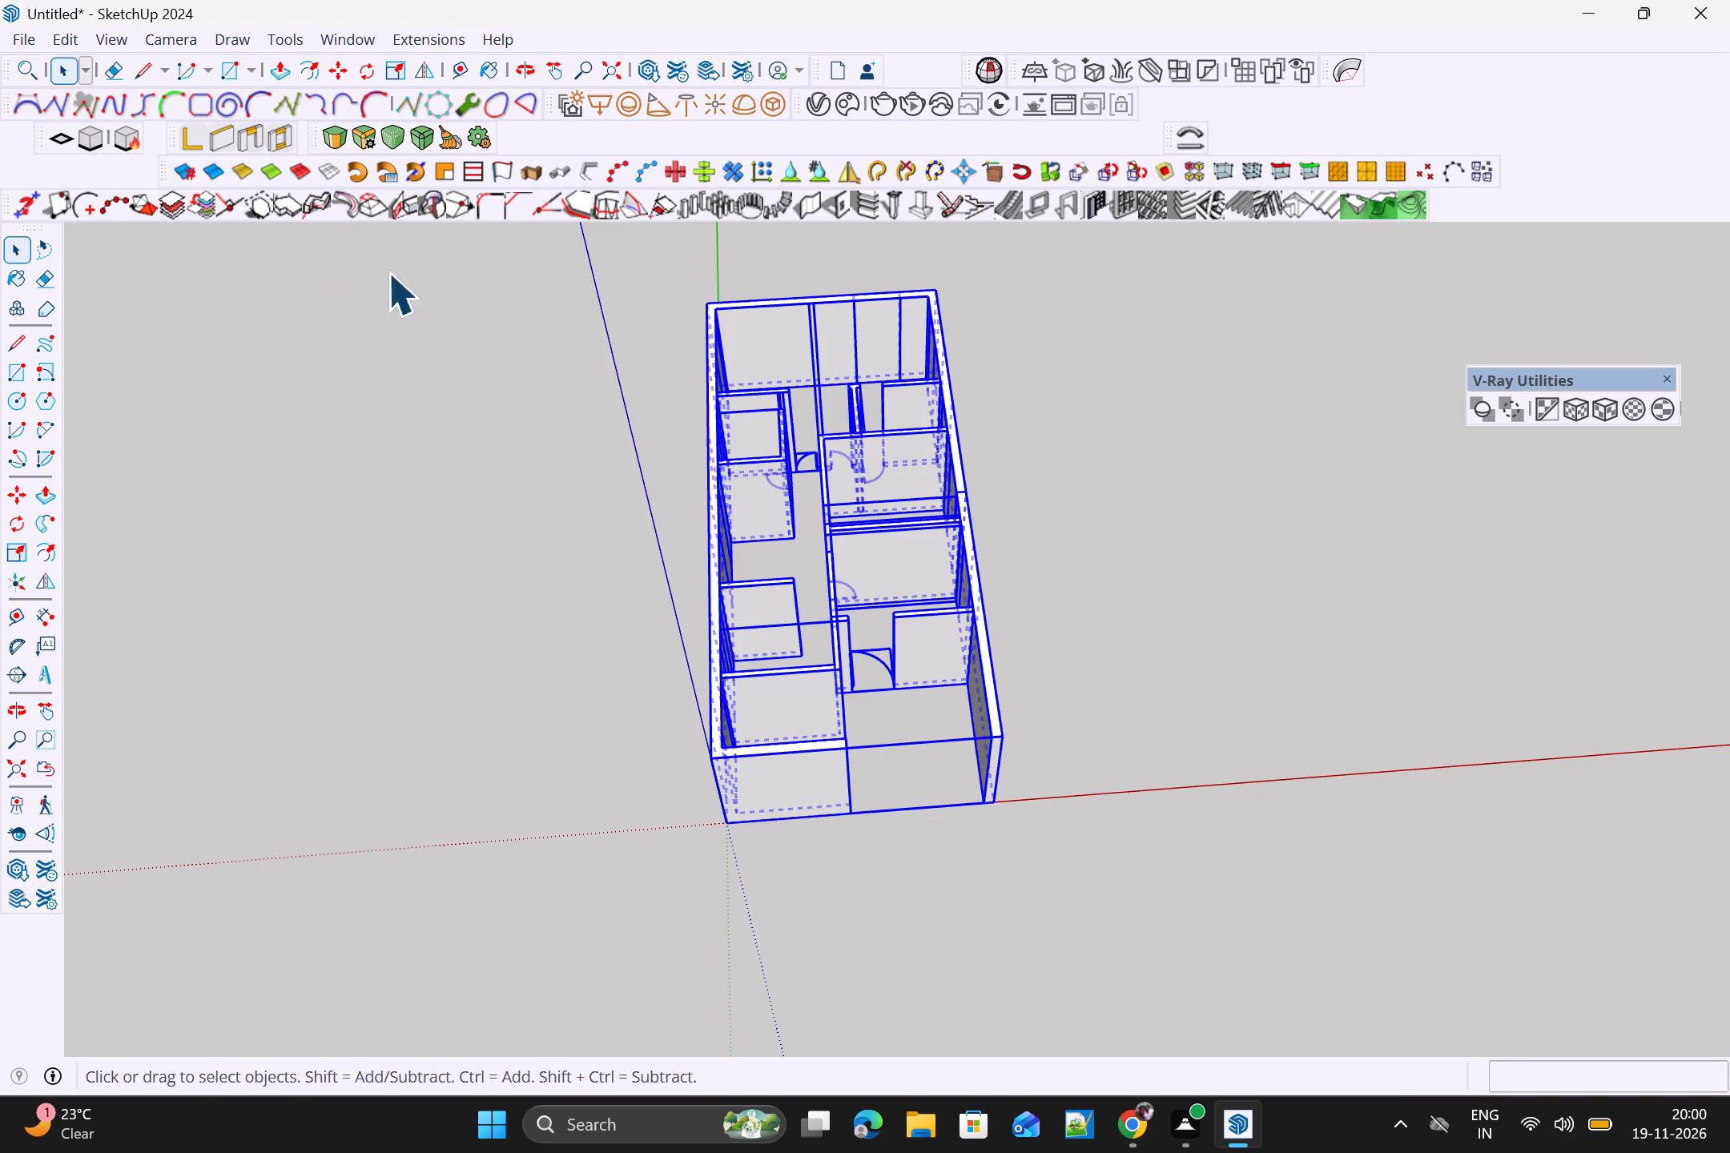
Deselect the extruded walls and turn off the display of hidden back edges.
left_click(1191, 452)
scroll(1183, 468, "down", 3)
middle_click_drag(1228, 590, 945, 472)
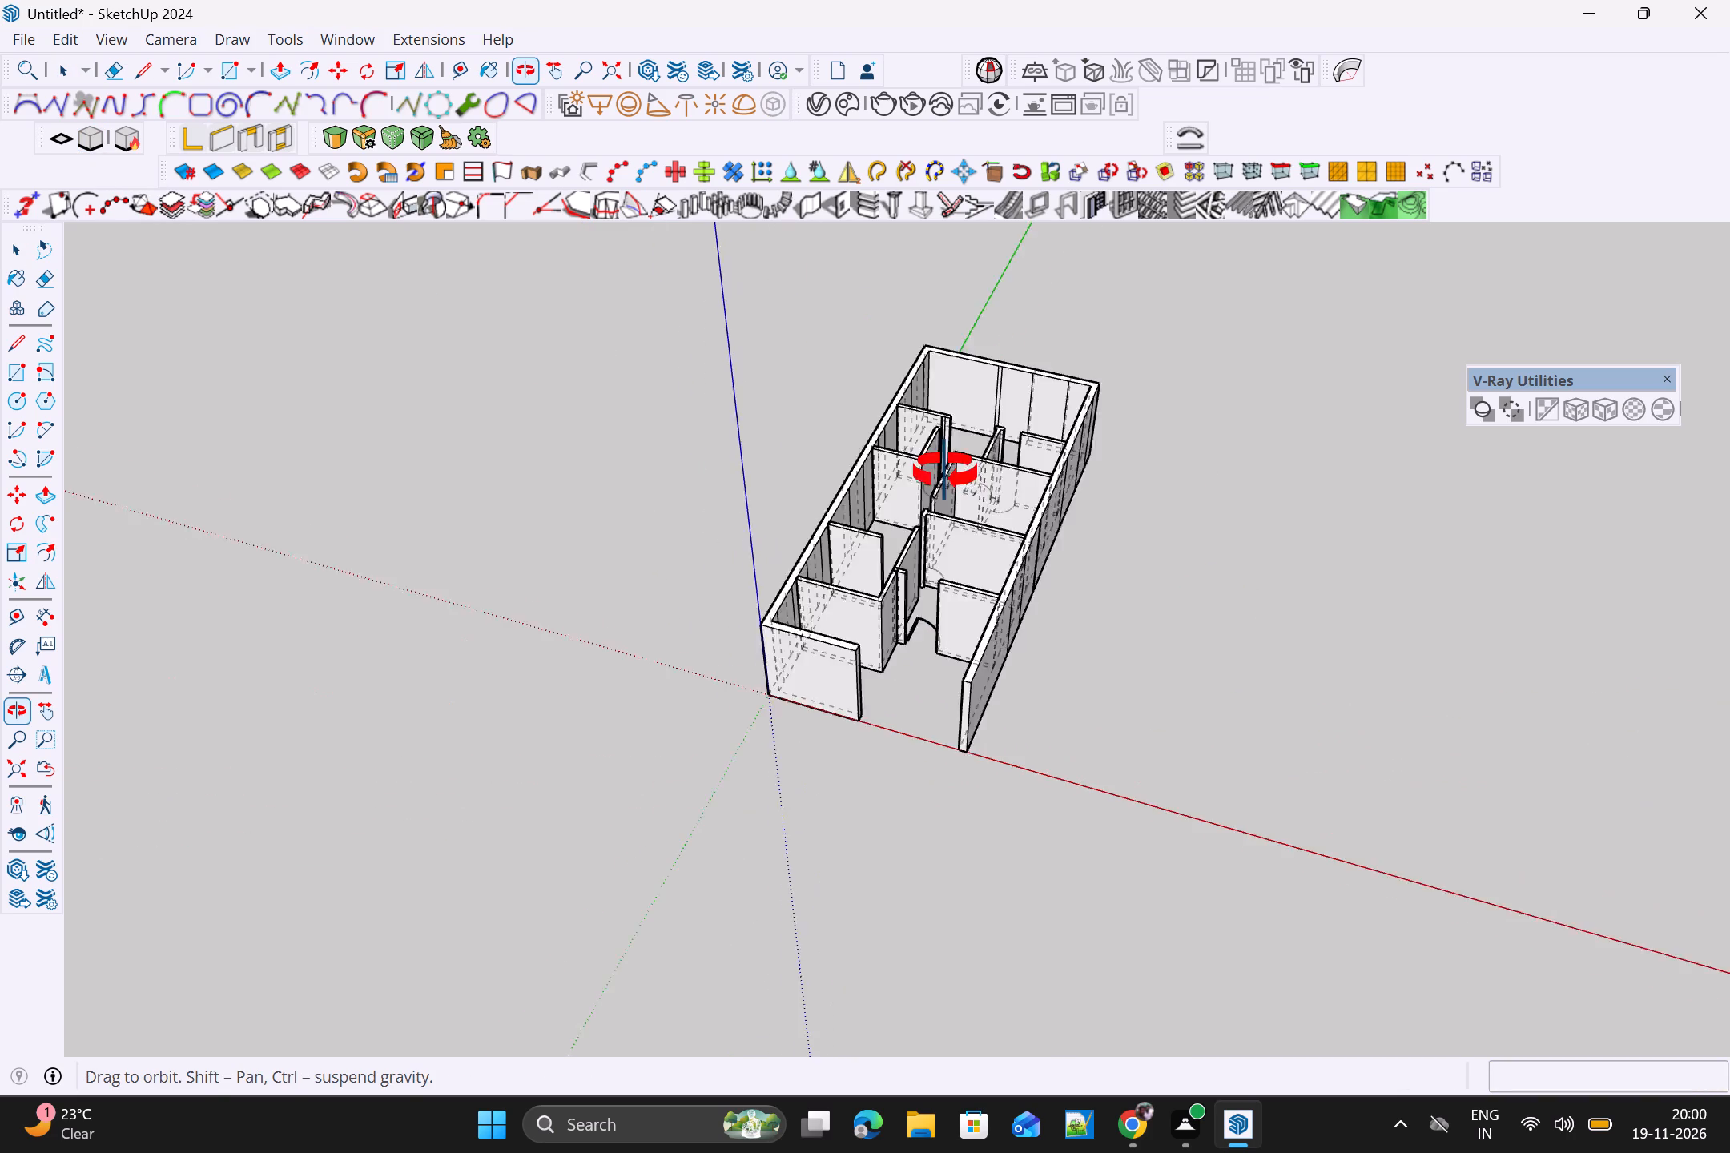
middle_click_drag(945, 472, 411, 430)
key("k")
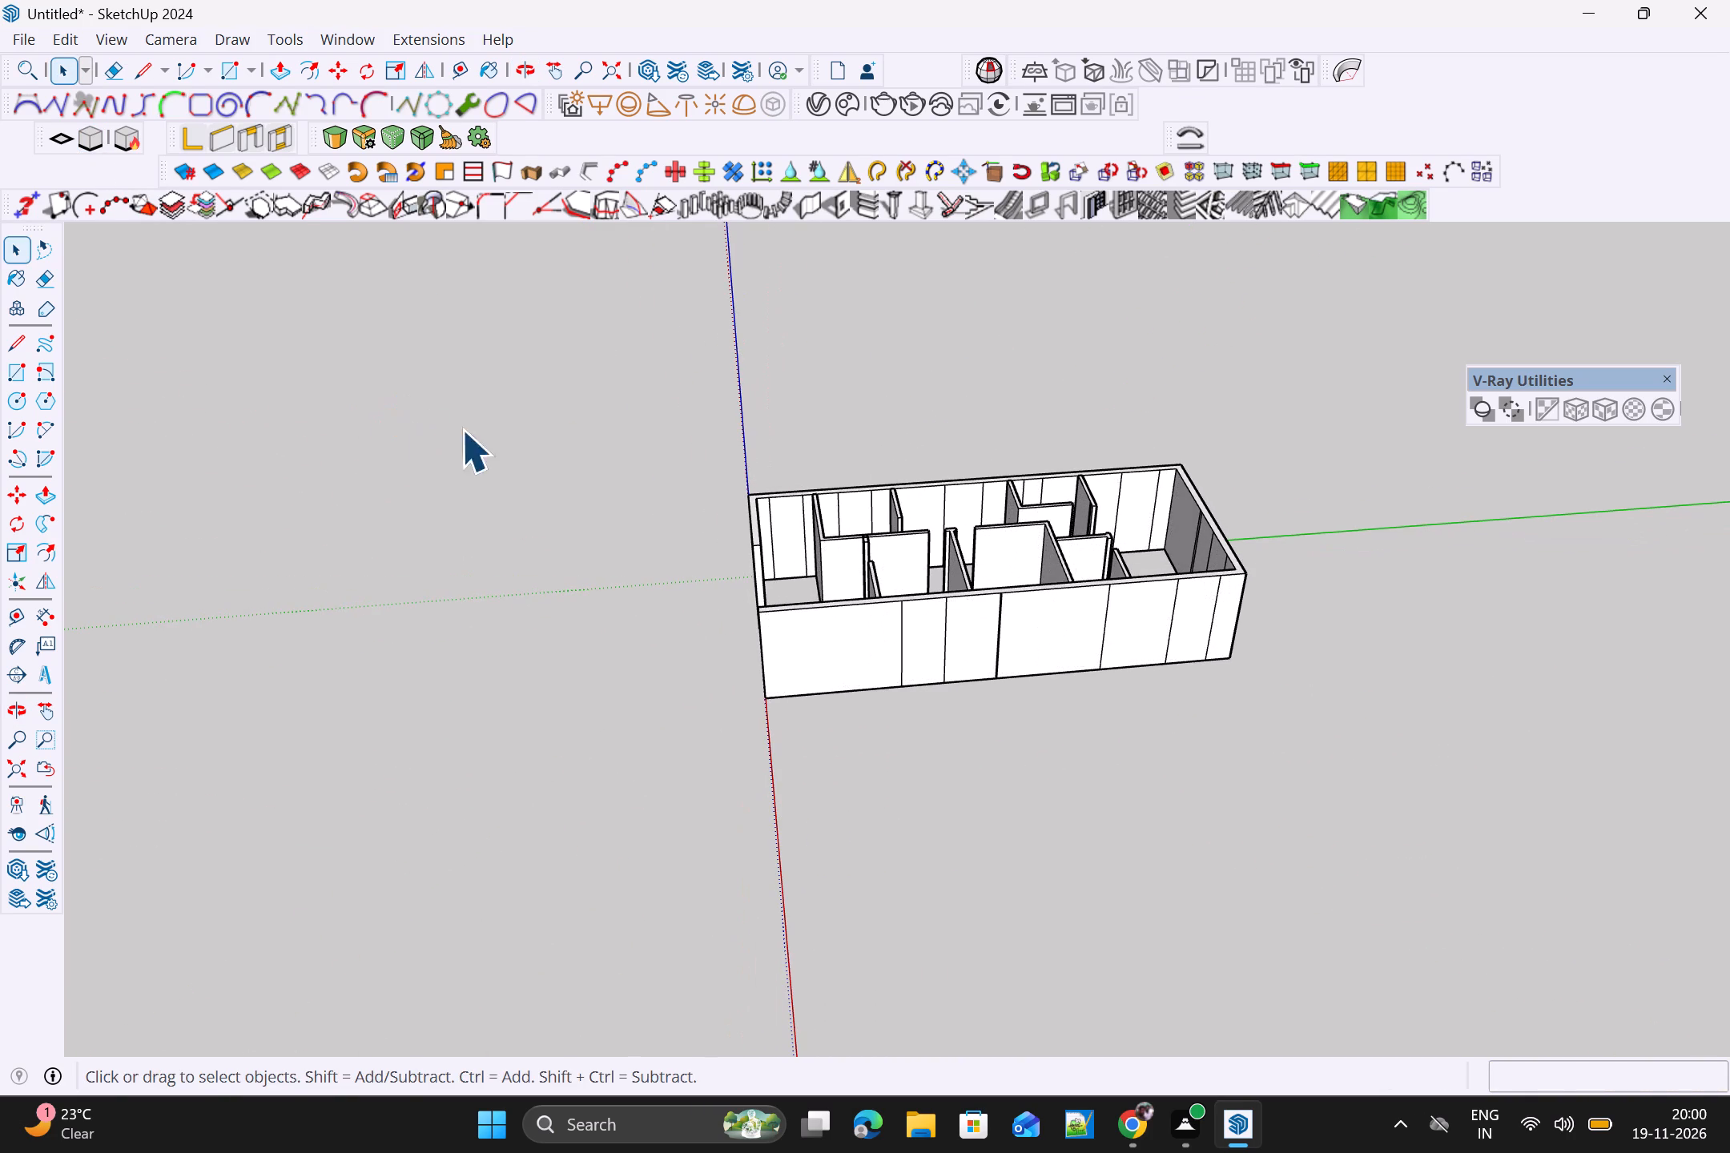
Examine the extruded walls around the rooms and door openings for wall sections left flat.
middle_click_drag(795, 540, 1508, 761)
scroll(905, 484, "up", 7)
middle_click_drag(891, 452, 897, 542)
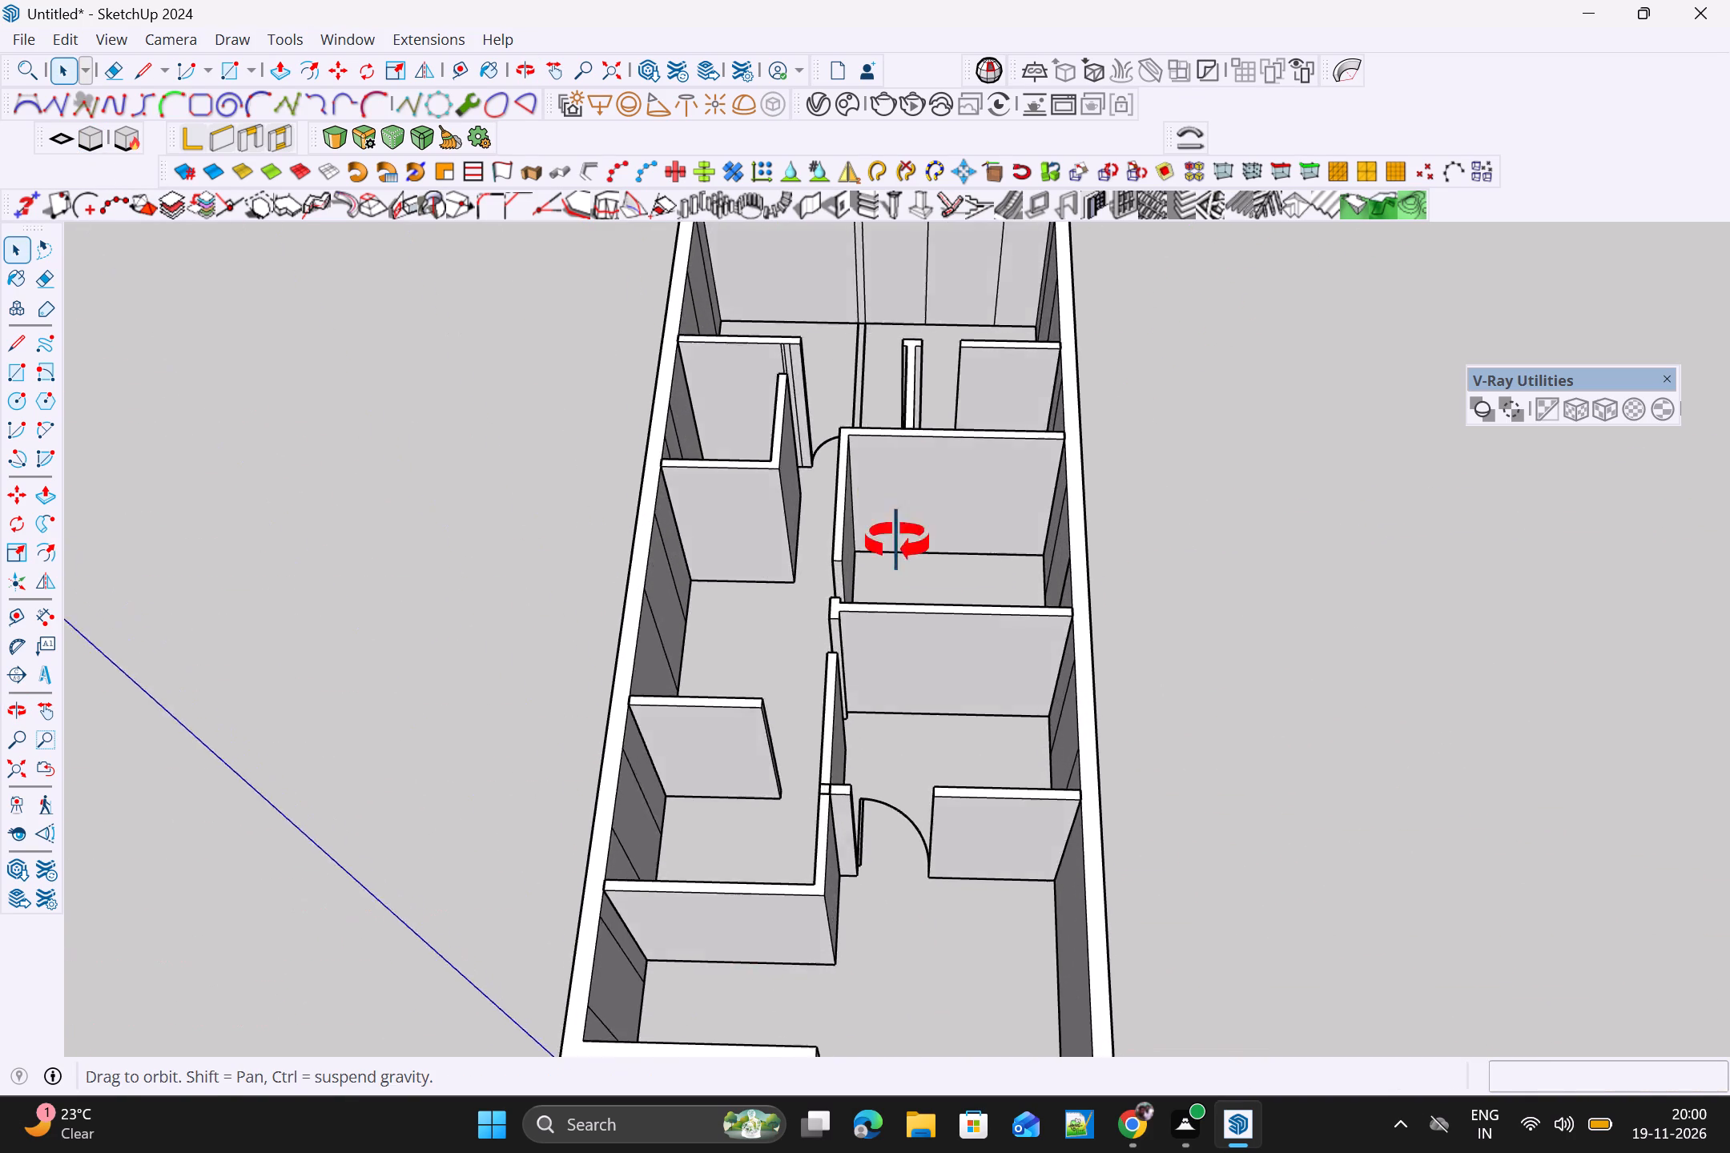
middle_click_drag(897, 542, 1470, 592)
middle_click_drag(672, 562, 380, 641)
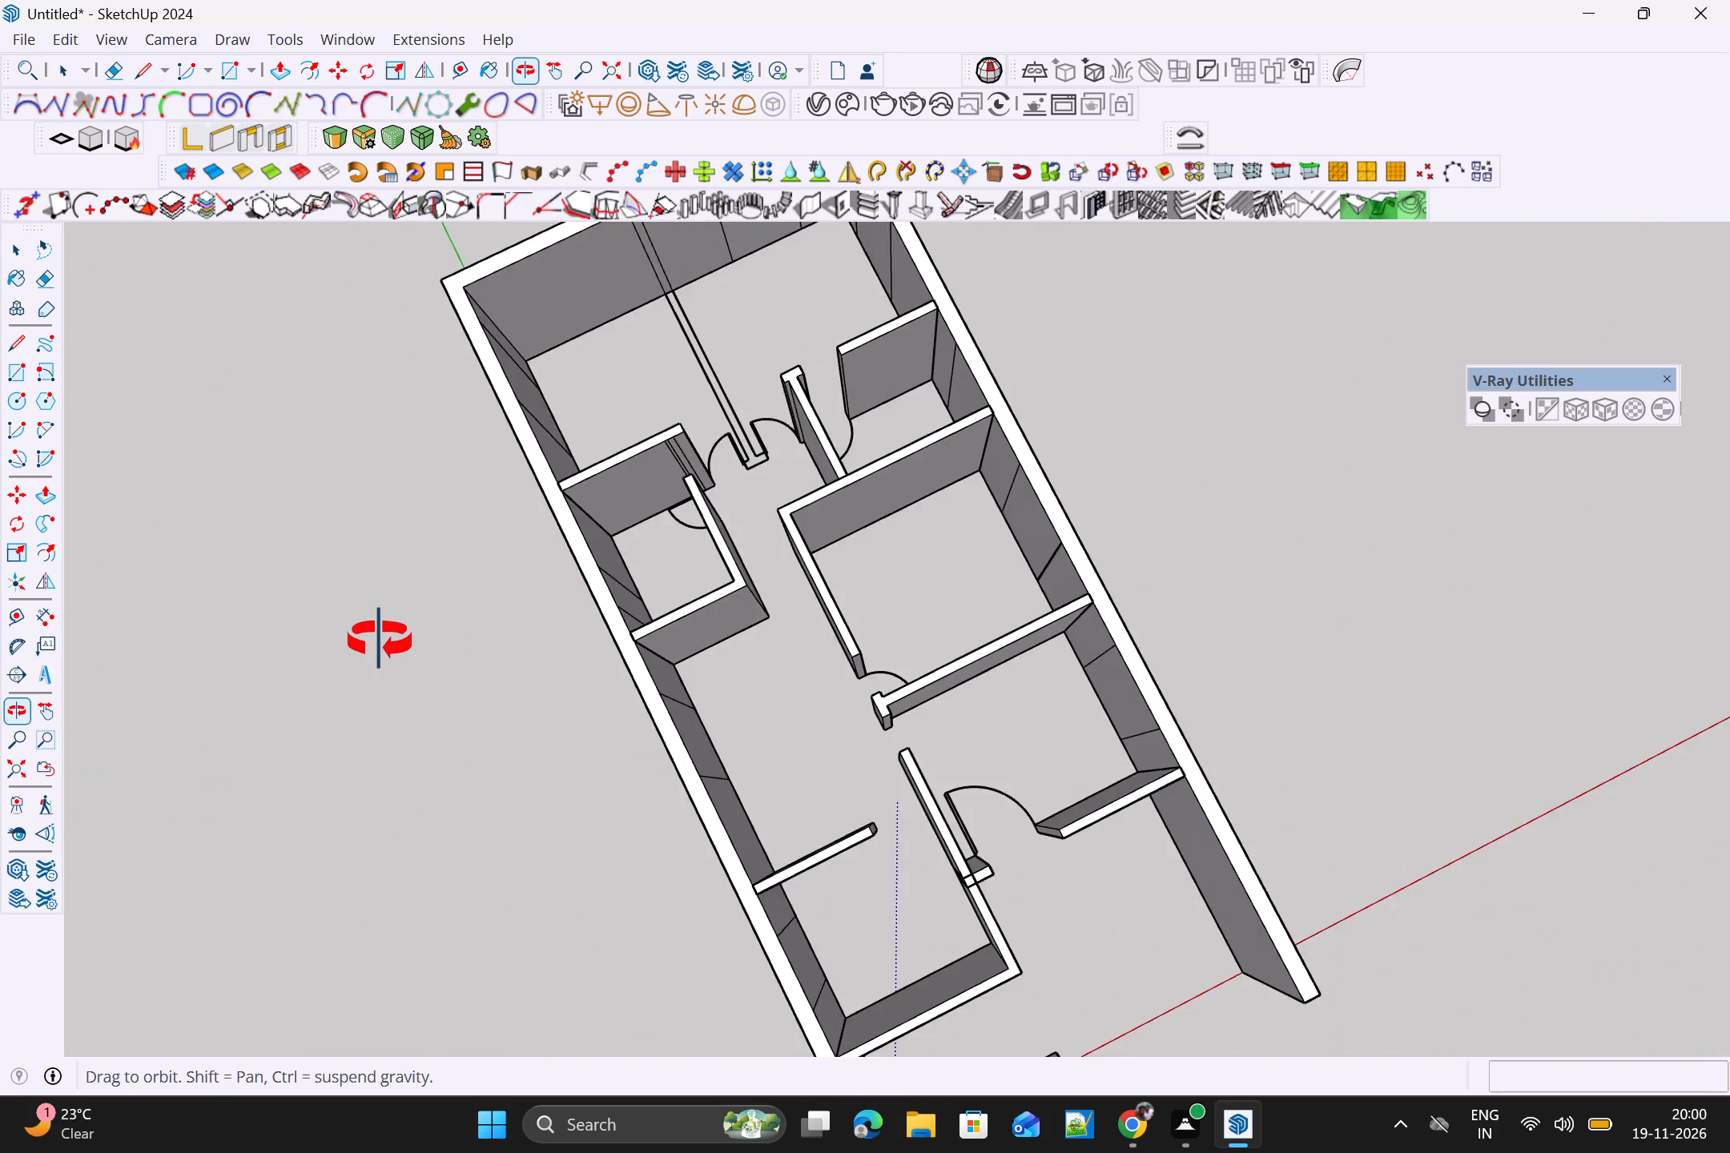
middle_click_drag(380, 641, 179, 522)
scroll(878, 297, "up", 8)
middle_click_drag(839, 423, 735, 459)
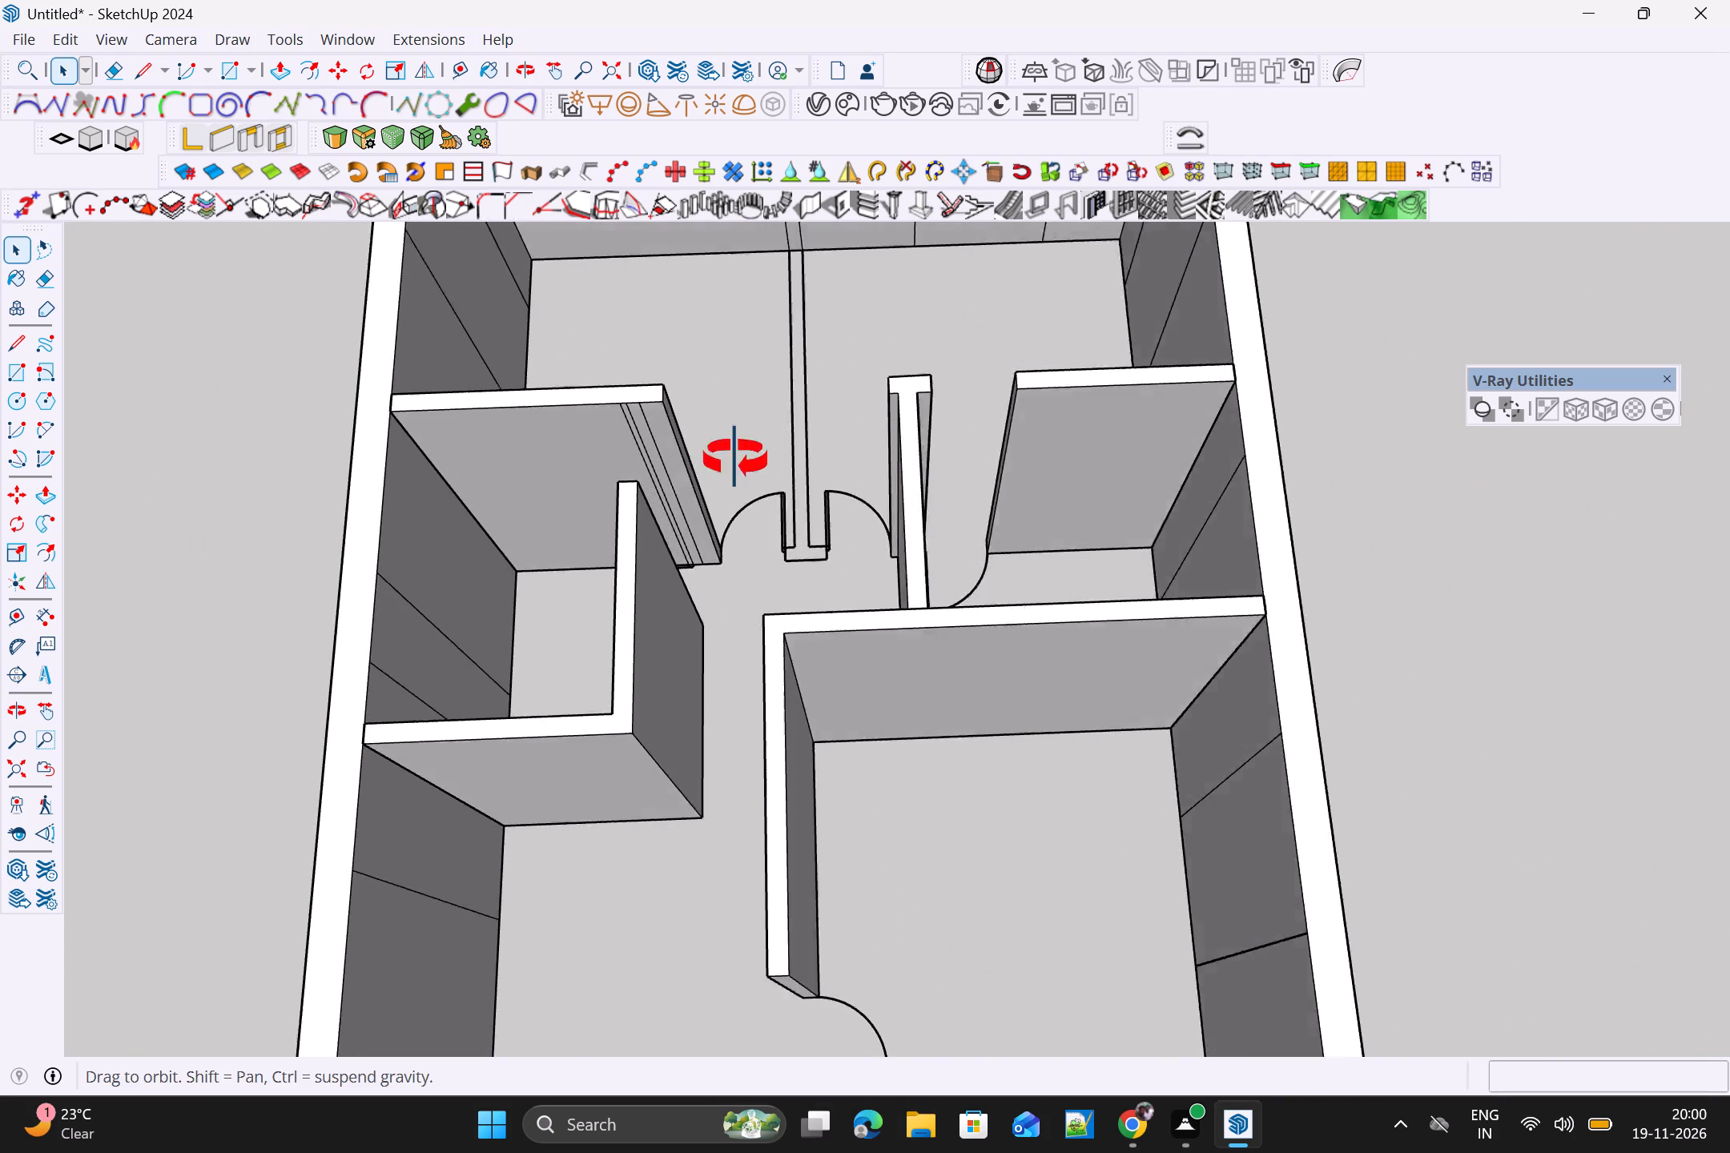
middle_click_drag(735, 459, 721, 461)
Check the flat partition strip between the two rear rooms by selecting its area and its long edges.
left_click(846, 376)
triple_click(846, 376)
triple_click(846, 376)
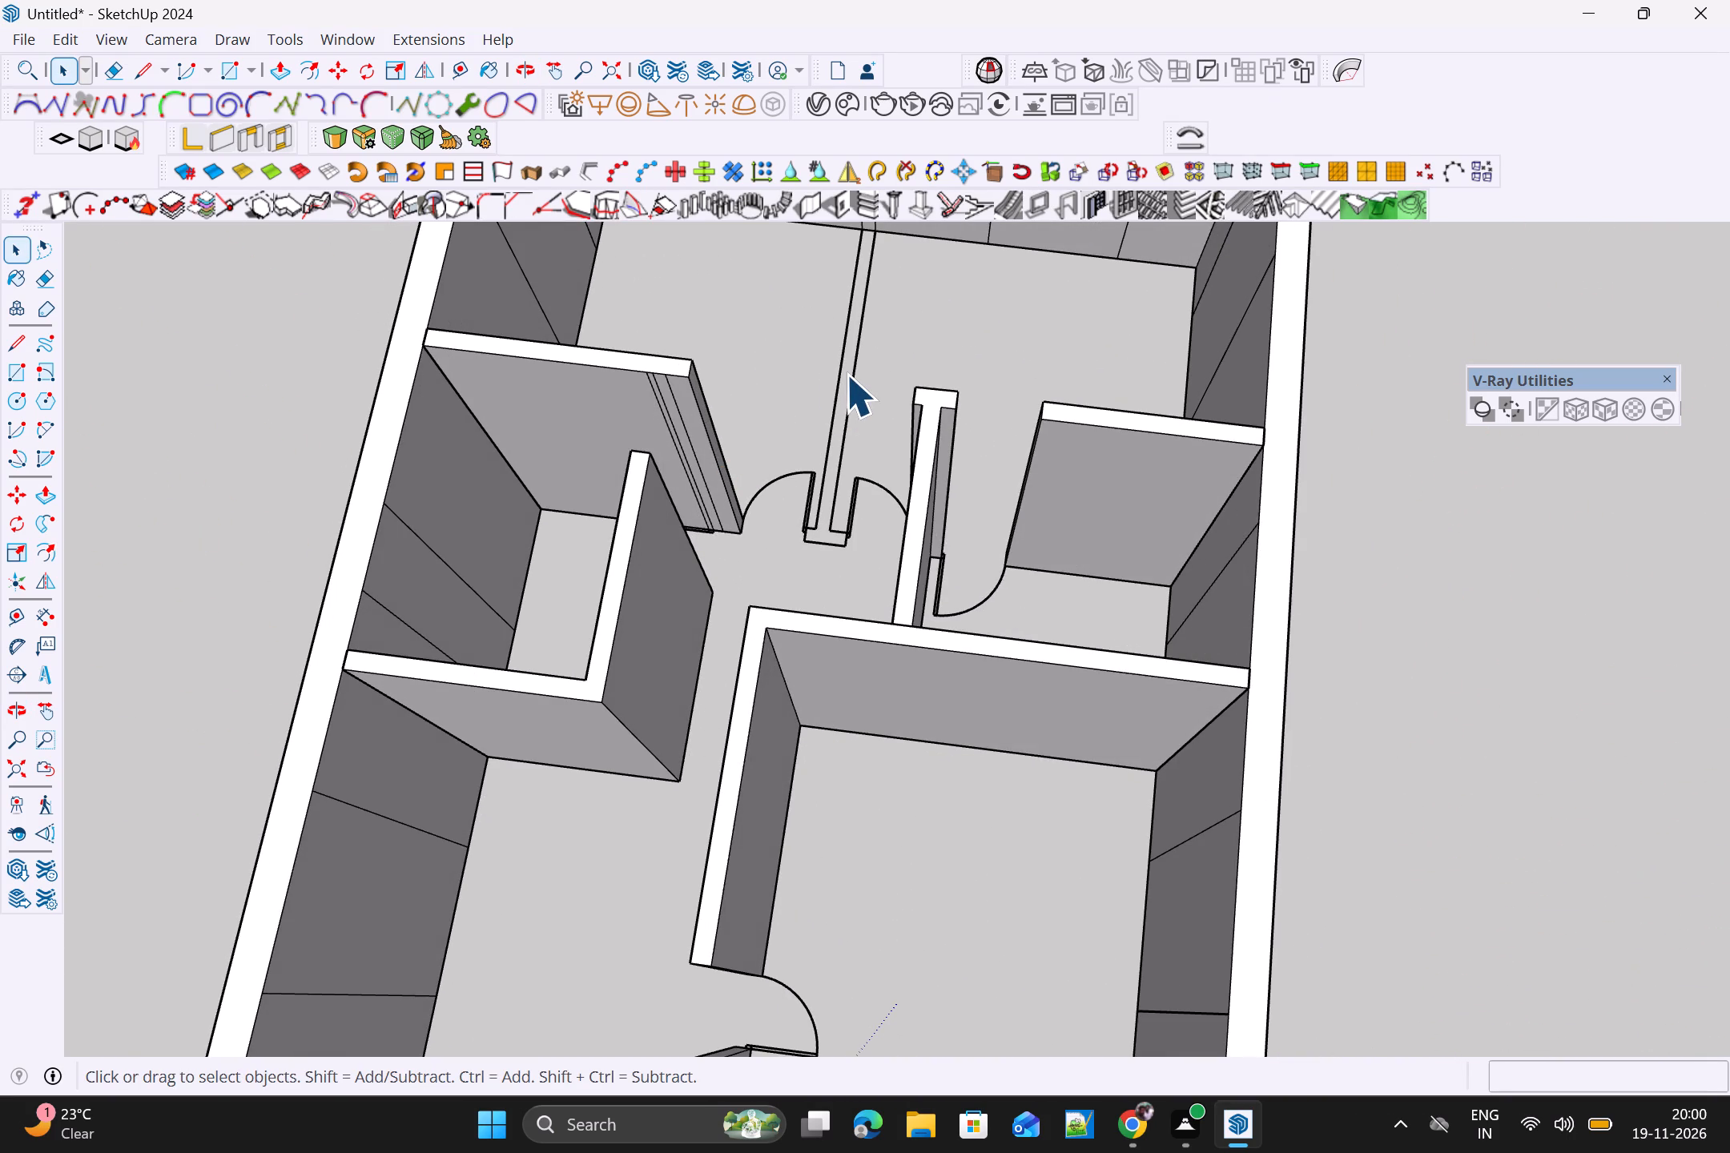
left_click(846, 374)
scroll(846, 367, "down", 5)
middle_click_drag(851, 365, 433, 297)
scroll(851, 365, "up", 1)
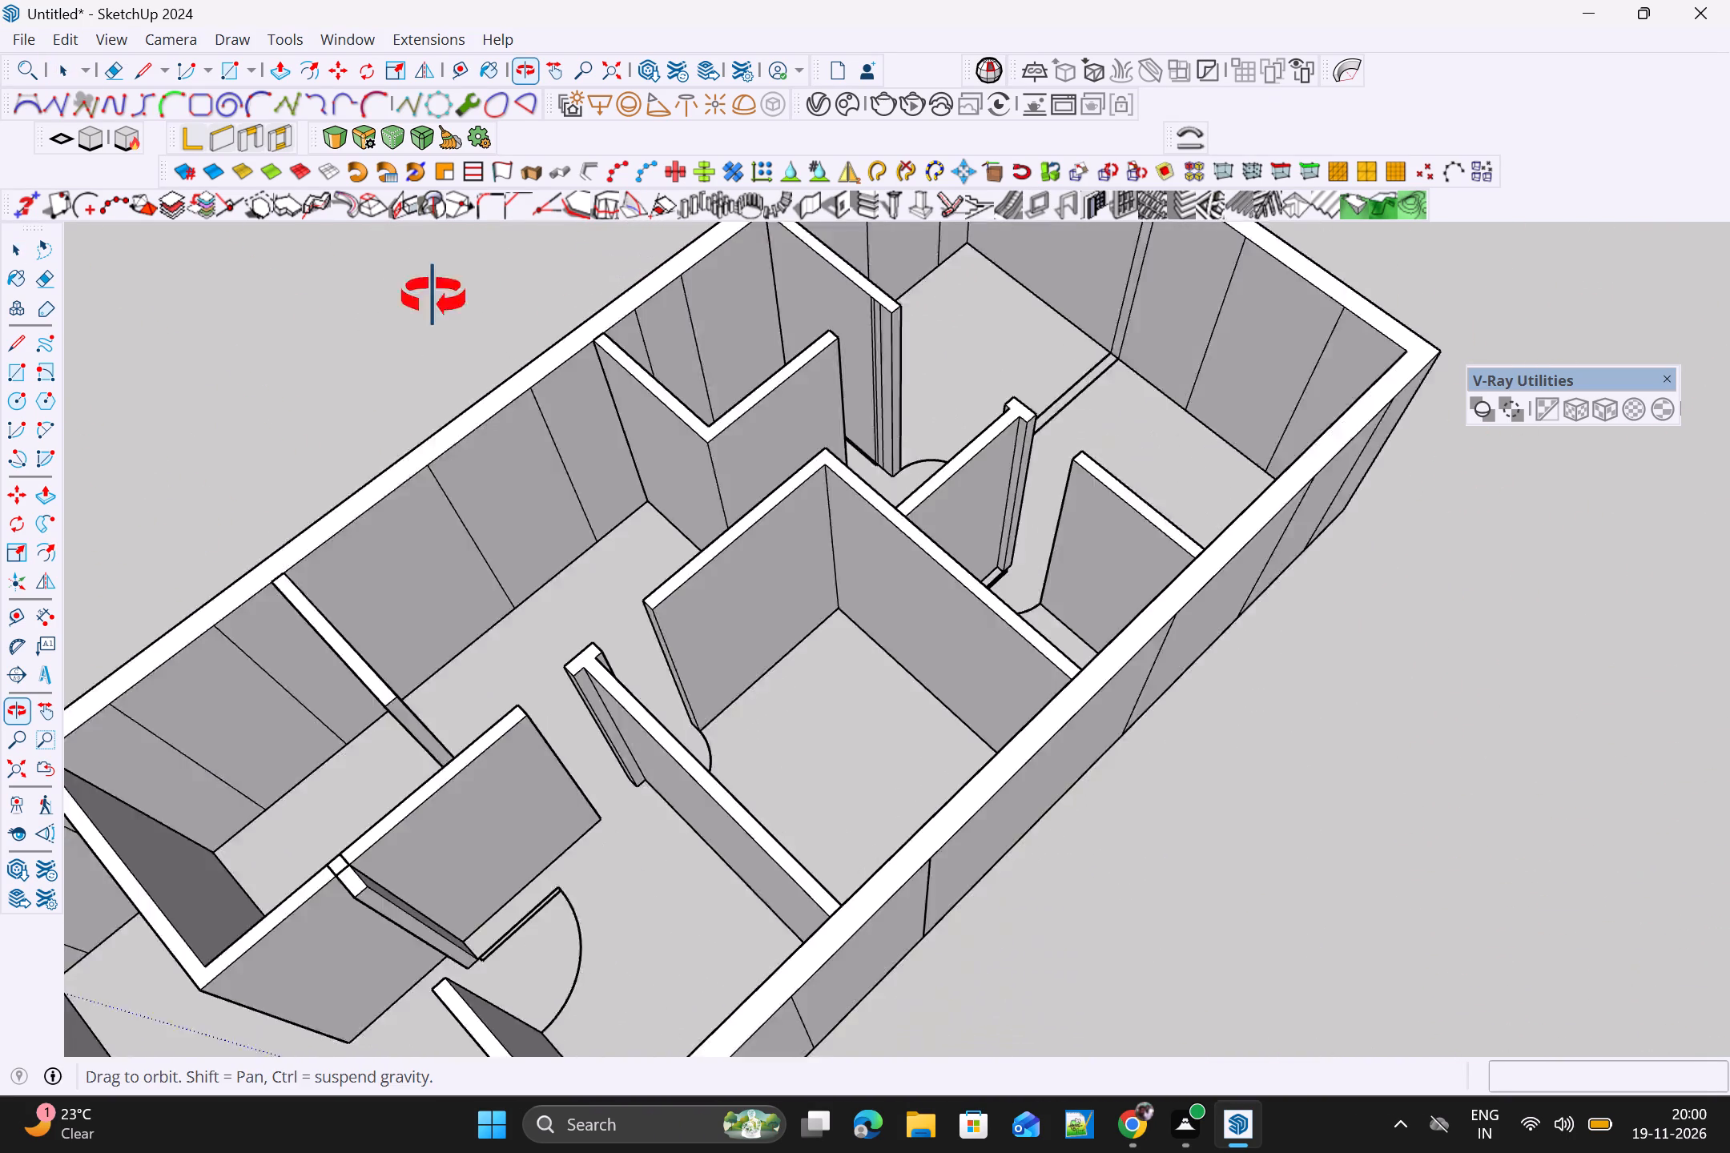
middle_click_drag(433, 297, 408, 348)
scroll(1382, 424, "up", 7)
triple_click(999, 401)
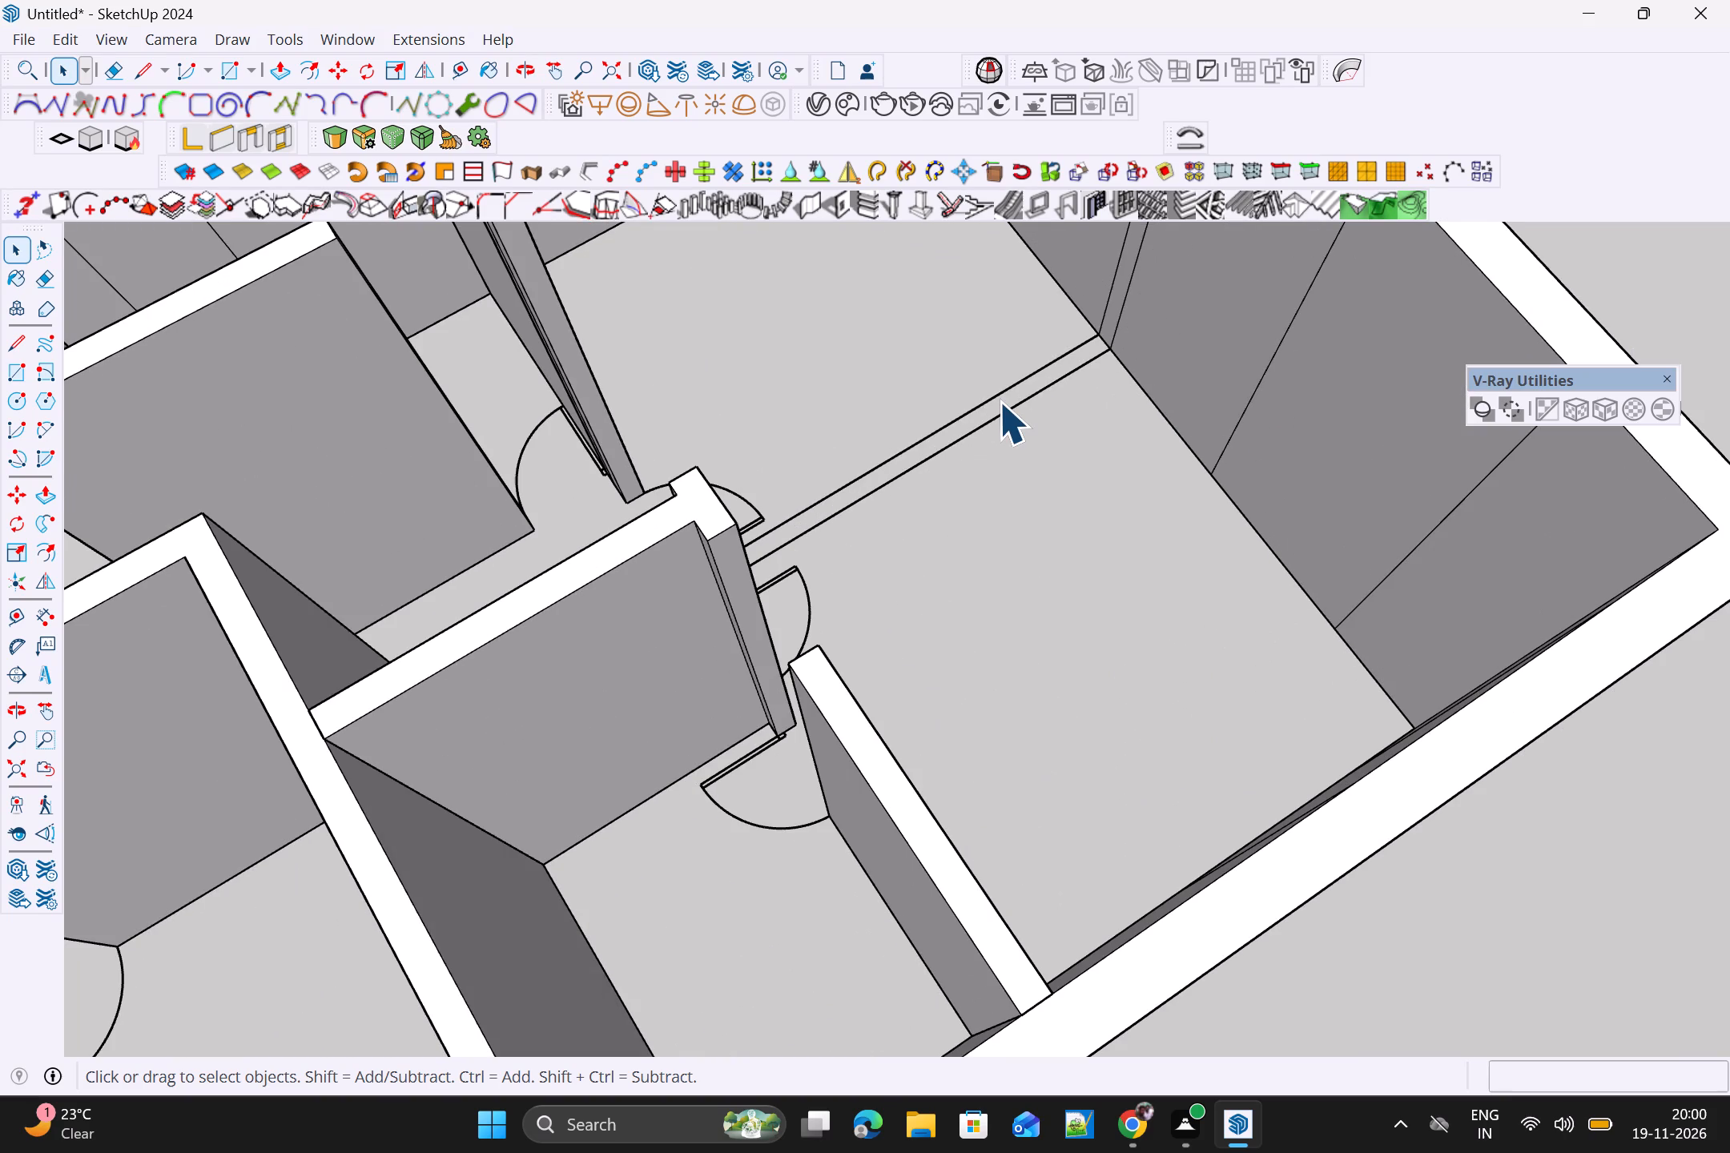
left_click(999, 401)
left_click(1000, 409)
scroll(1000, 409, "down", 11)
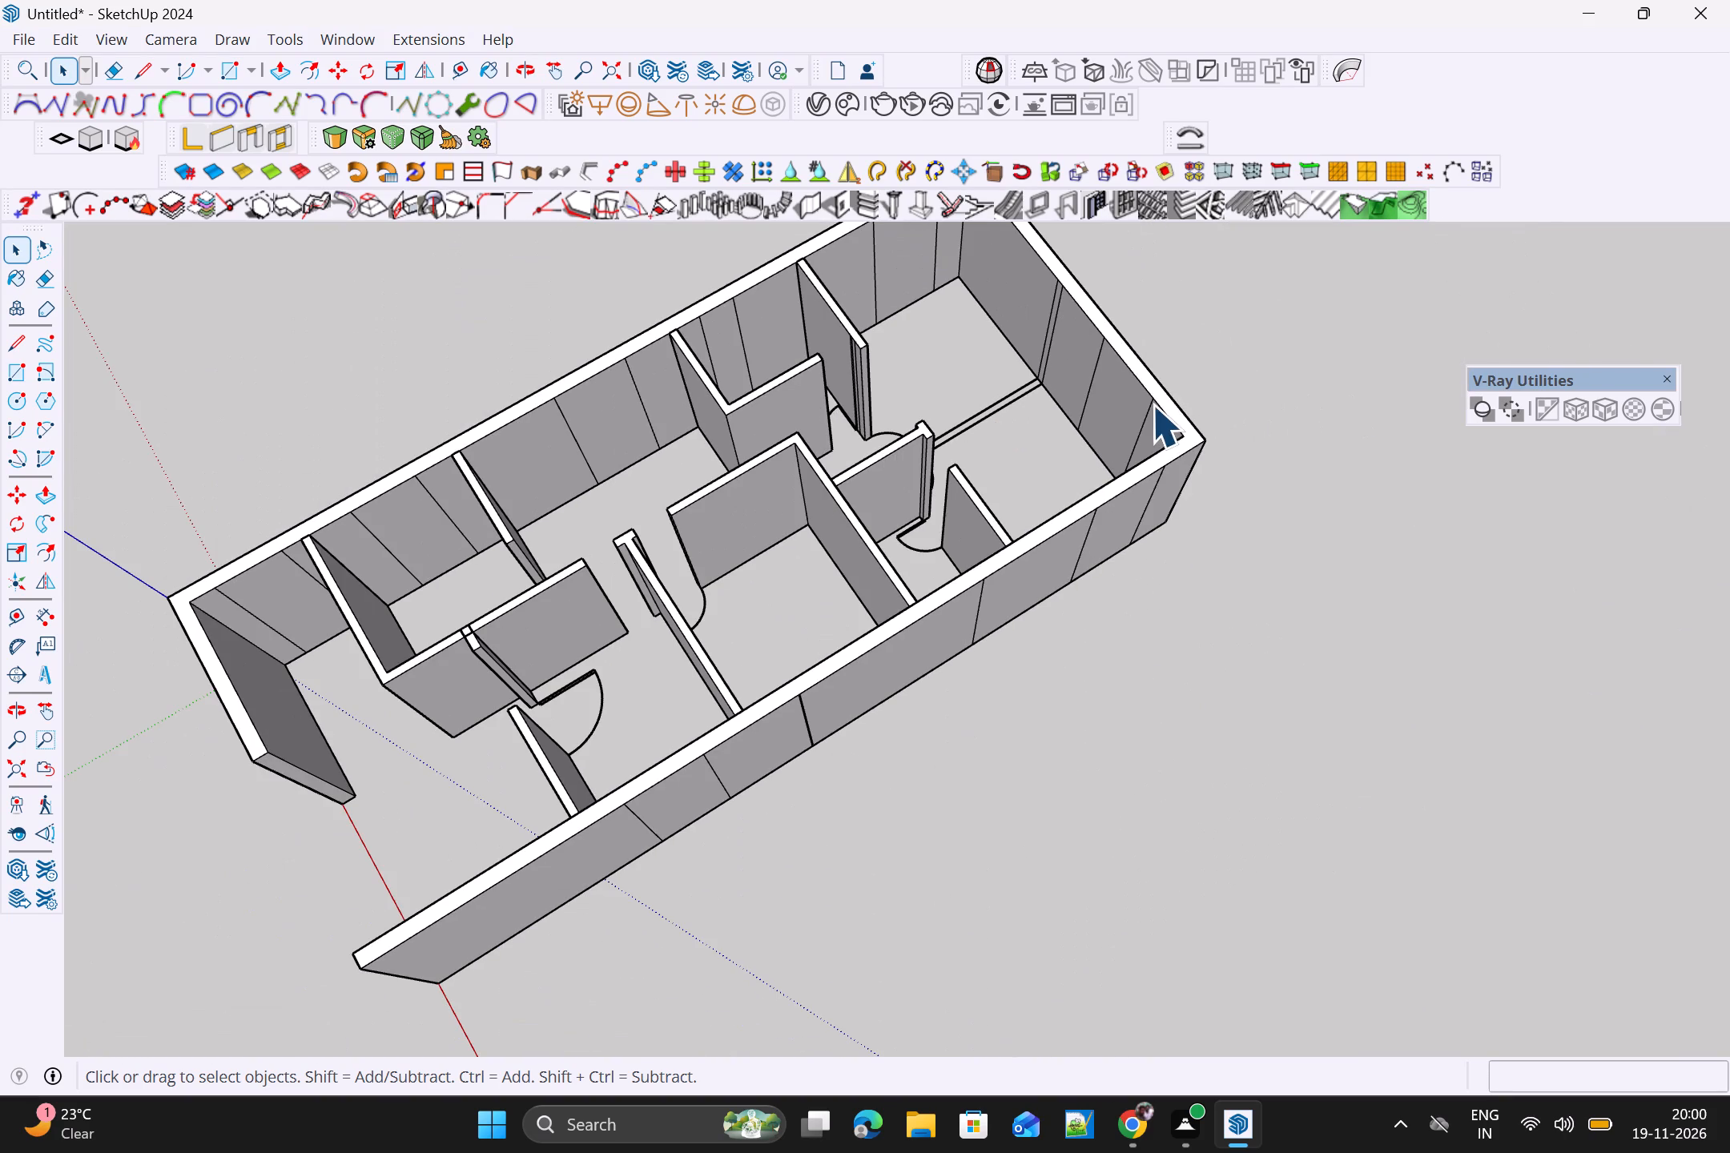
left_click(1152, 404)
scroll(986, 393, "up", 4)
left_click(1044, 384)
scroll(1042, 384, "up", 2)
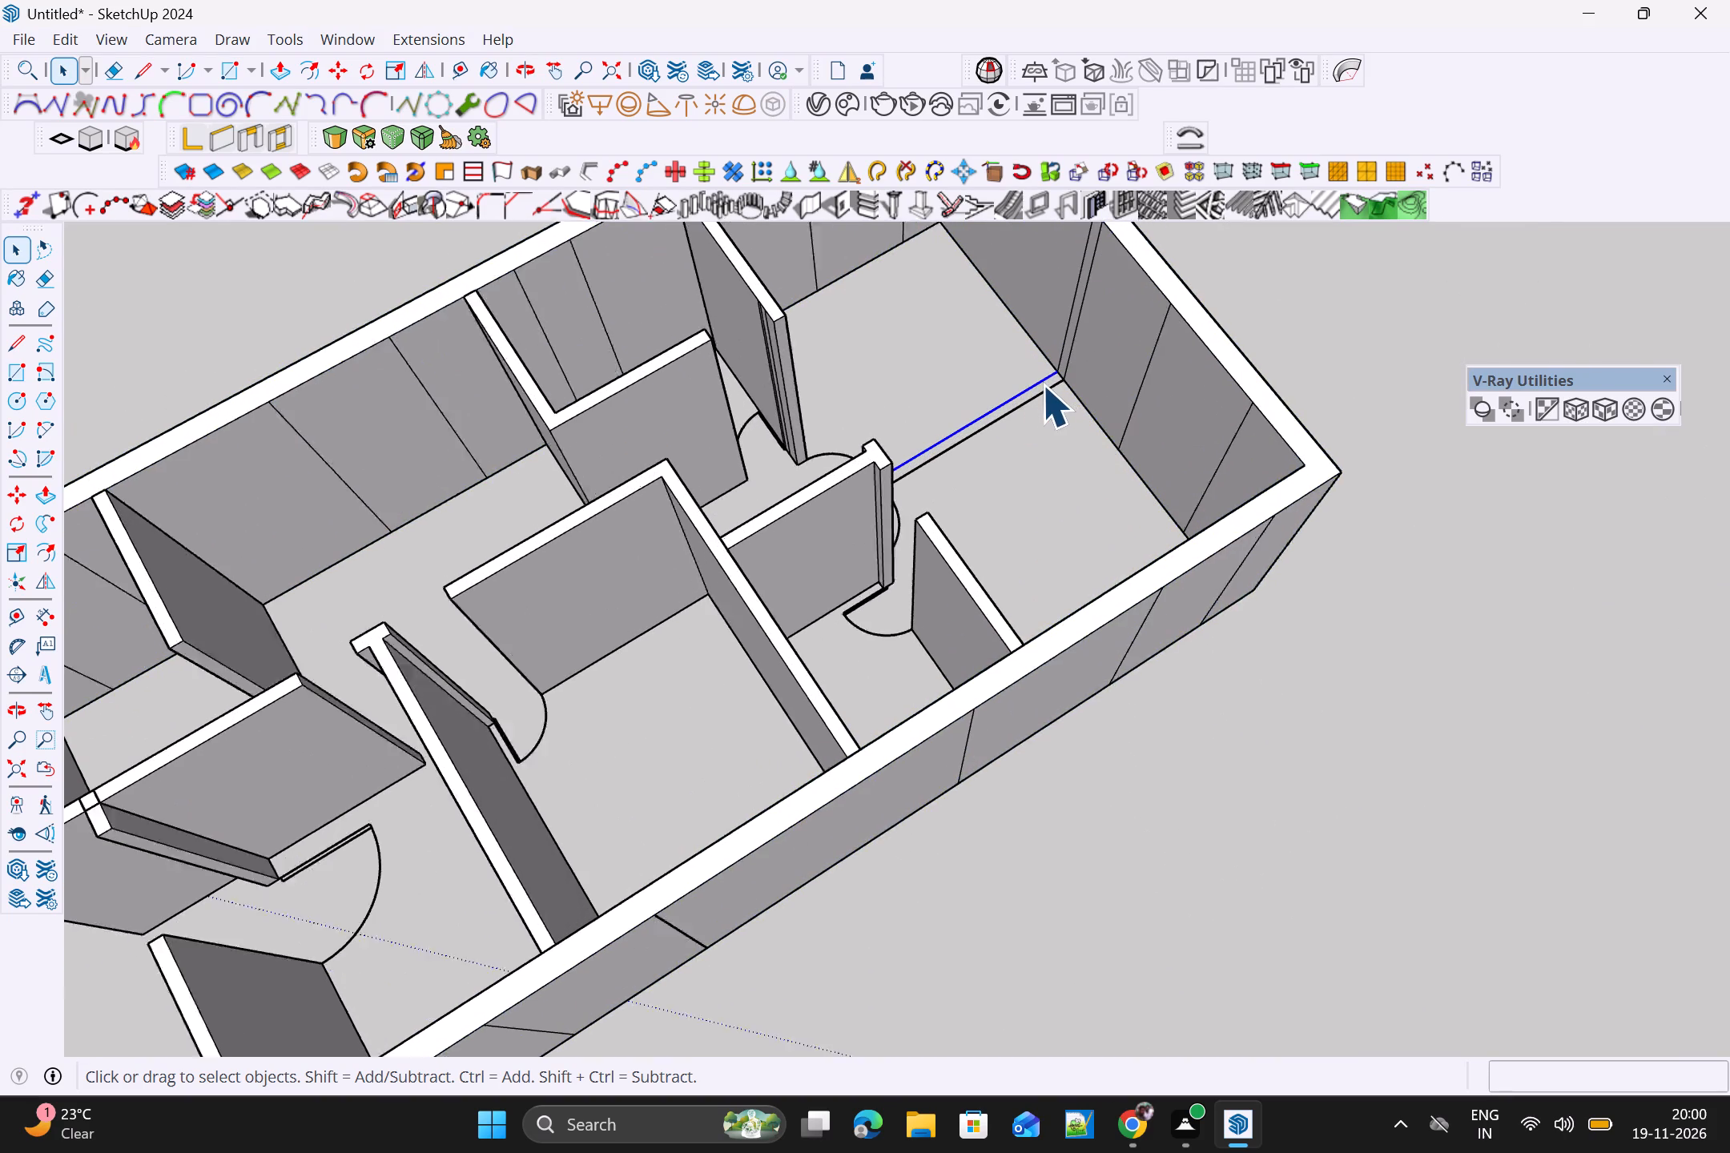
scroll(1042, 384, "up", 2)
left_click(1036, 398)
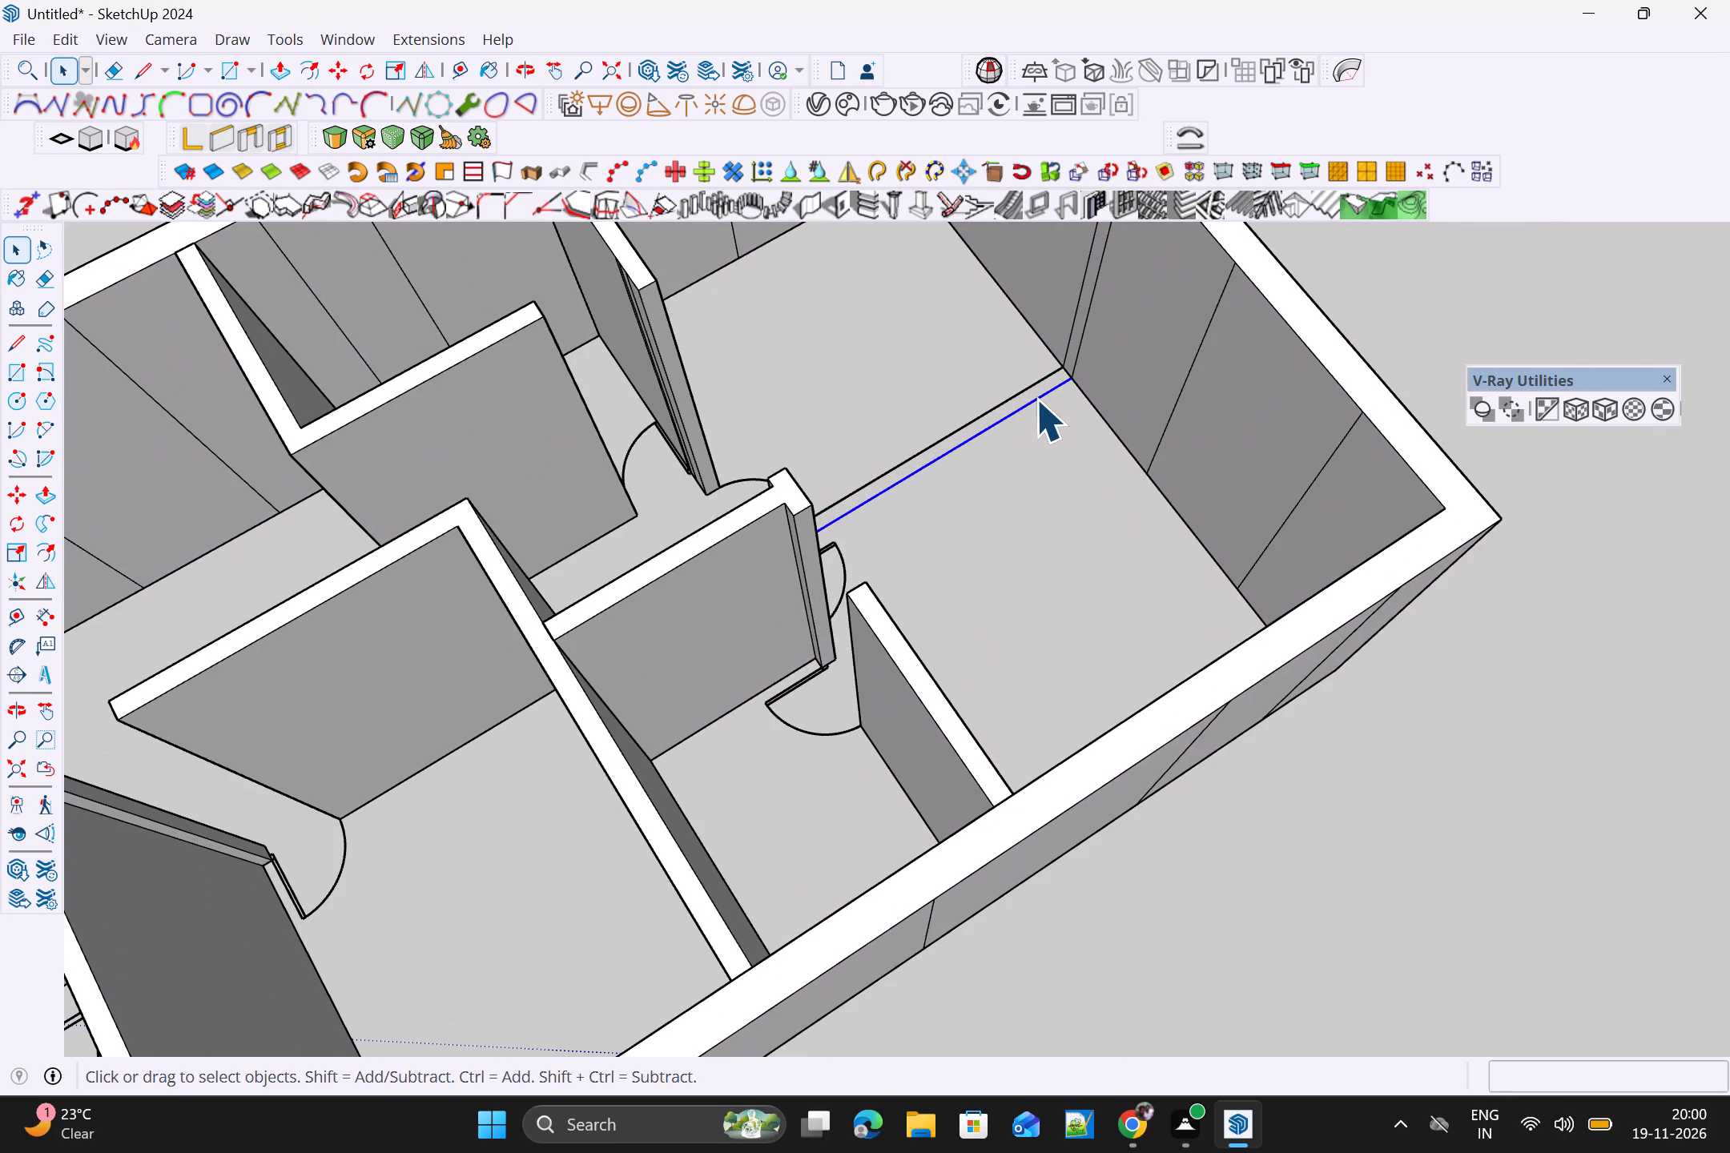
scroll(1032, 391, "up", 4)
triple_click(1032, 387)
left_click(1032, 395)
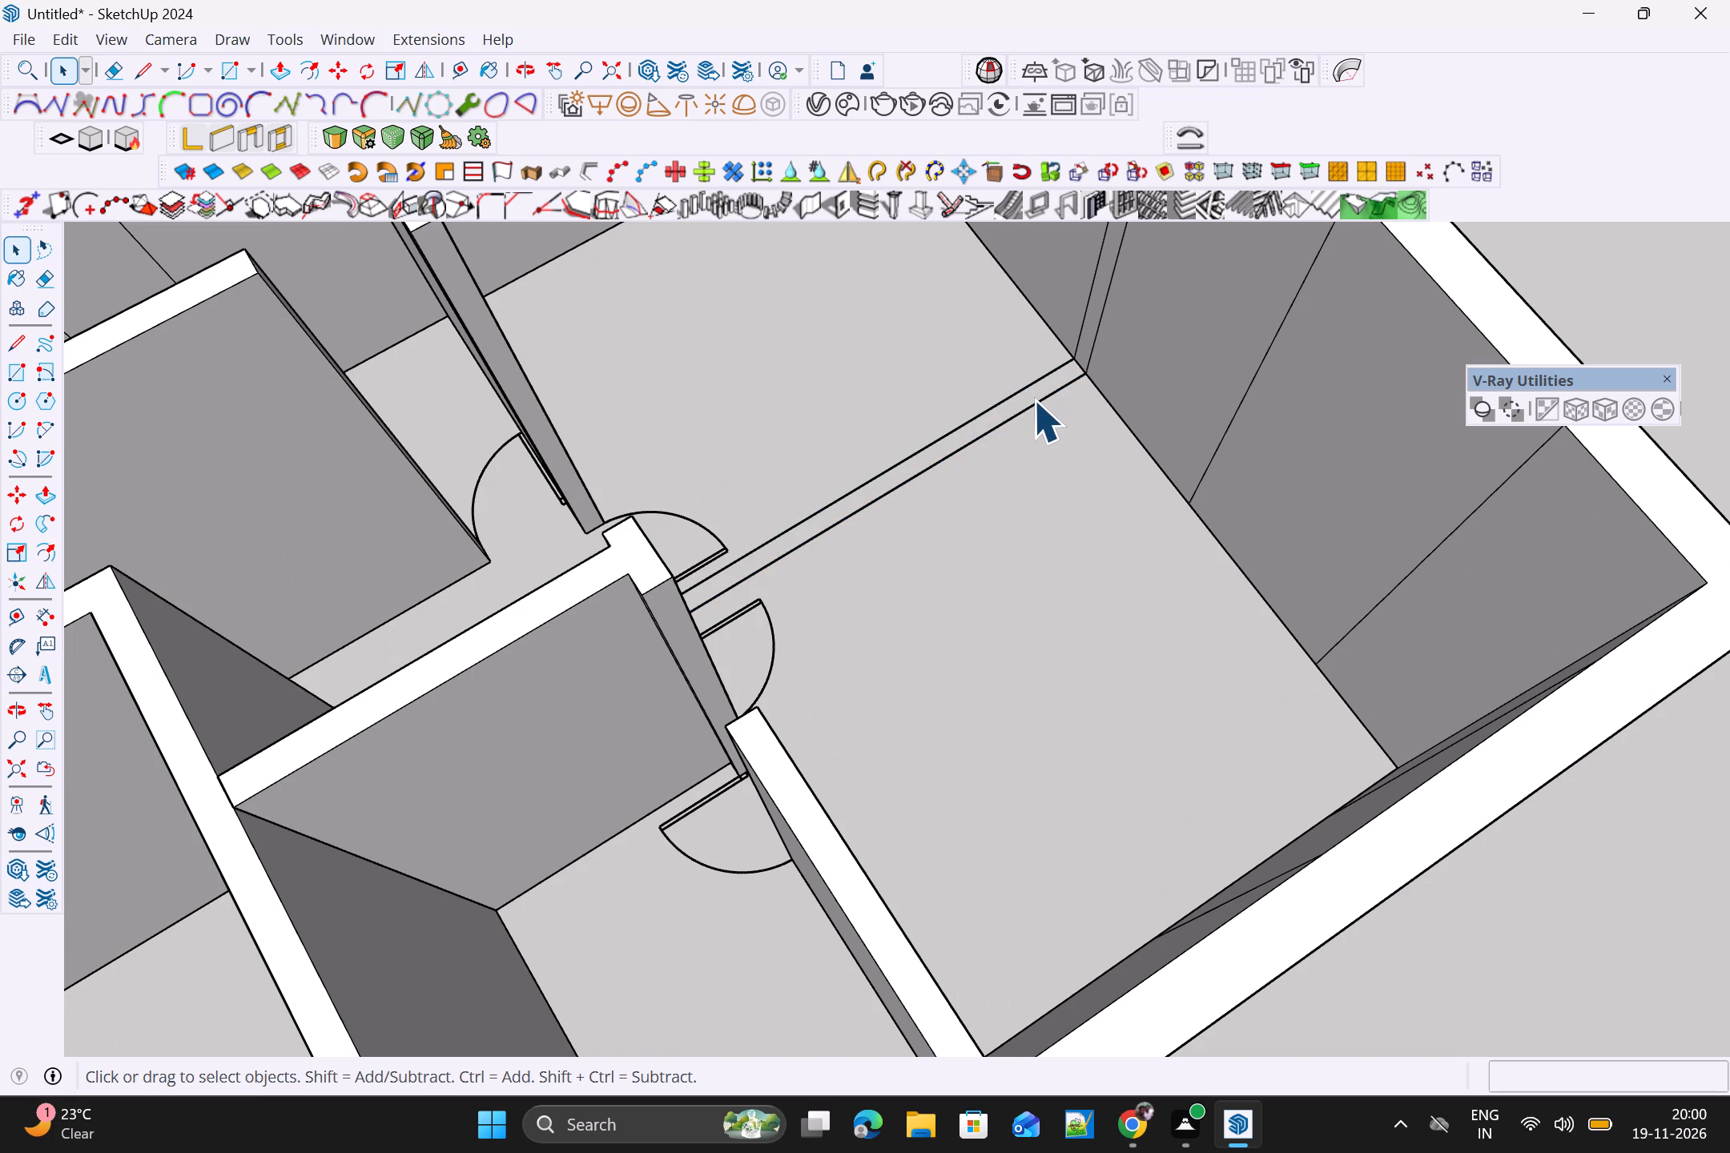
Erase both long floor-level edges of the partition between the two rear rooms.
key("e")
left_click_drag(978, 367, 1032, 479)
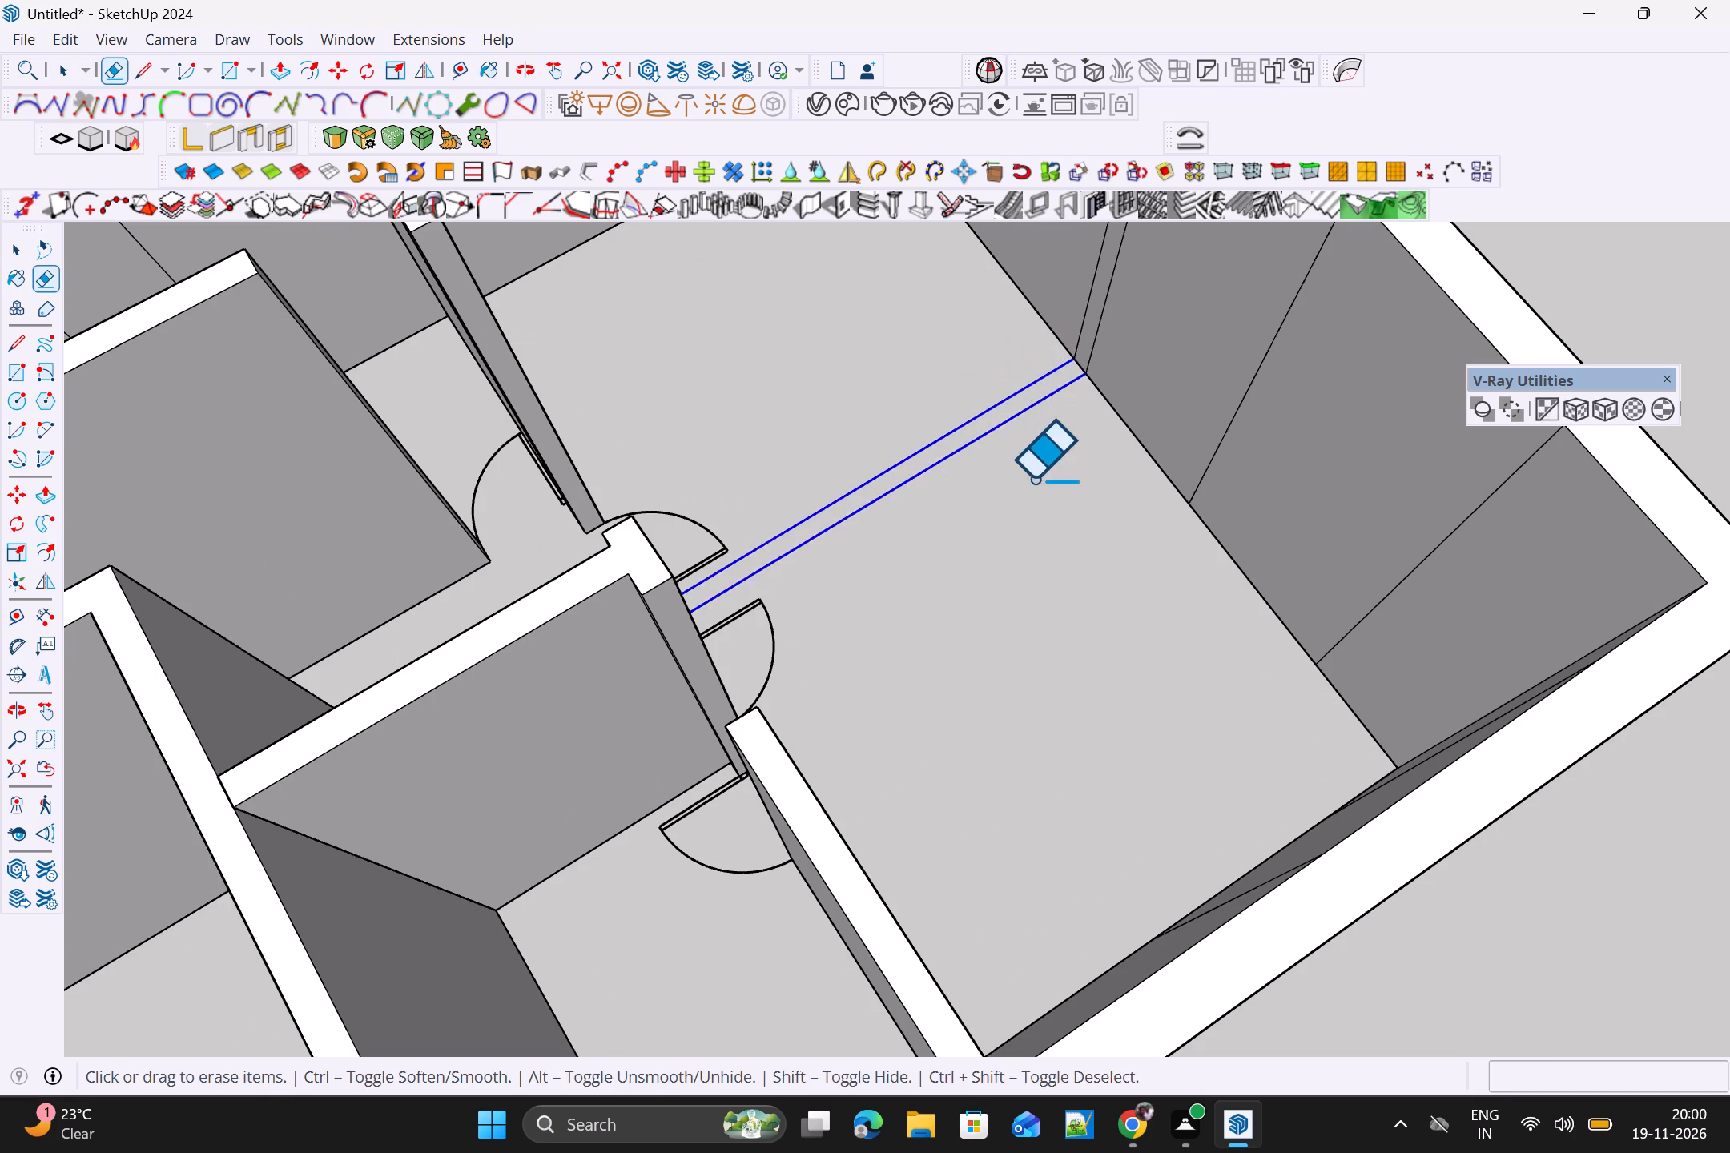
left_click_drag(1032, 479, 1035, 479)
Redraw the partition's long edge on the left door's side as a 10' line from its foot to the rear wall.
scroll(1032, 464, "down", 4)
middle_click_drag(1024, 479, 1470, 516)
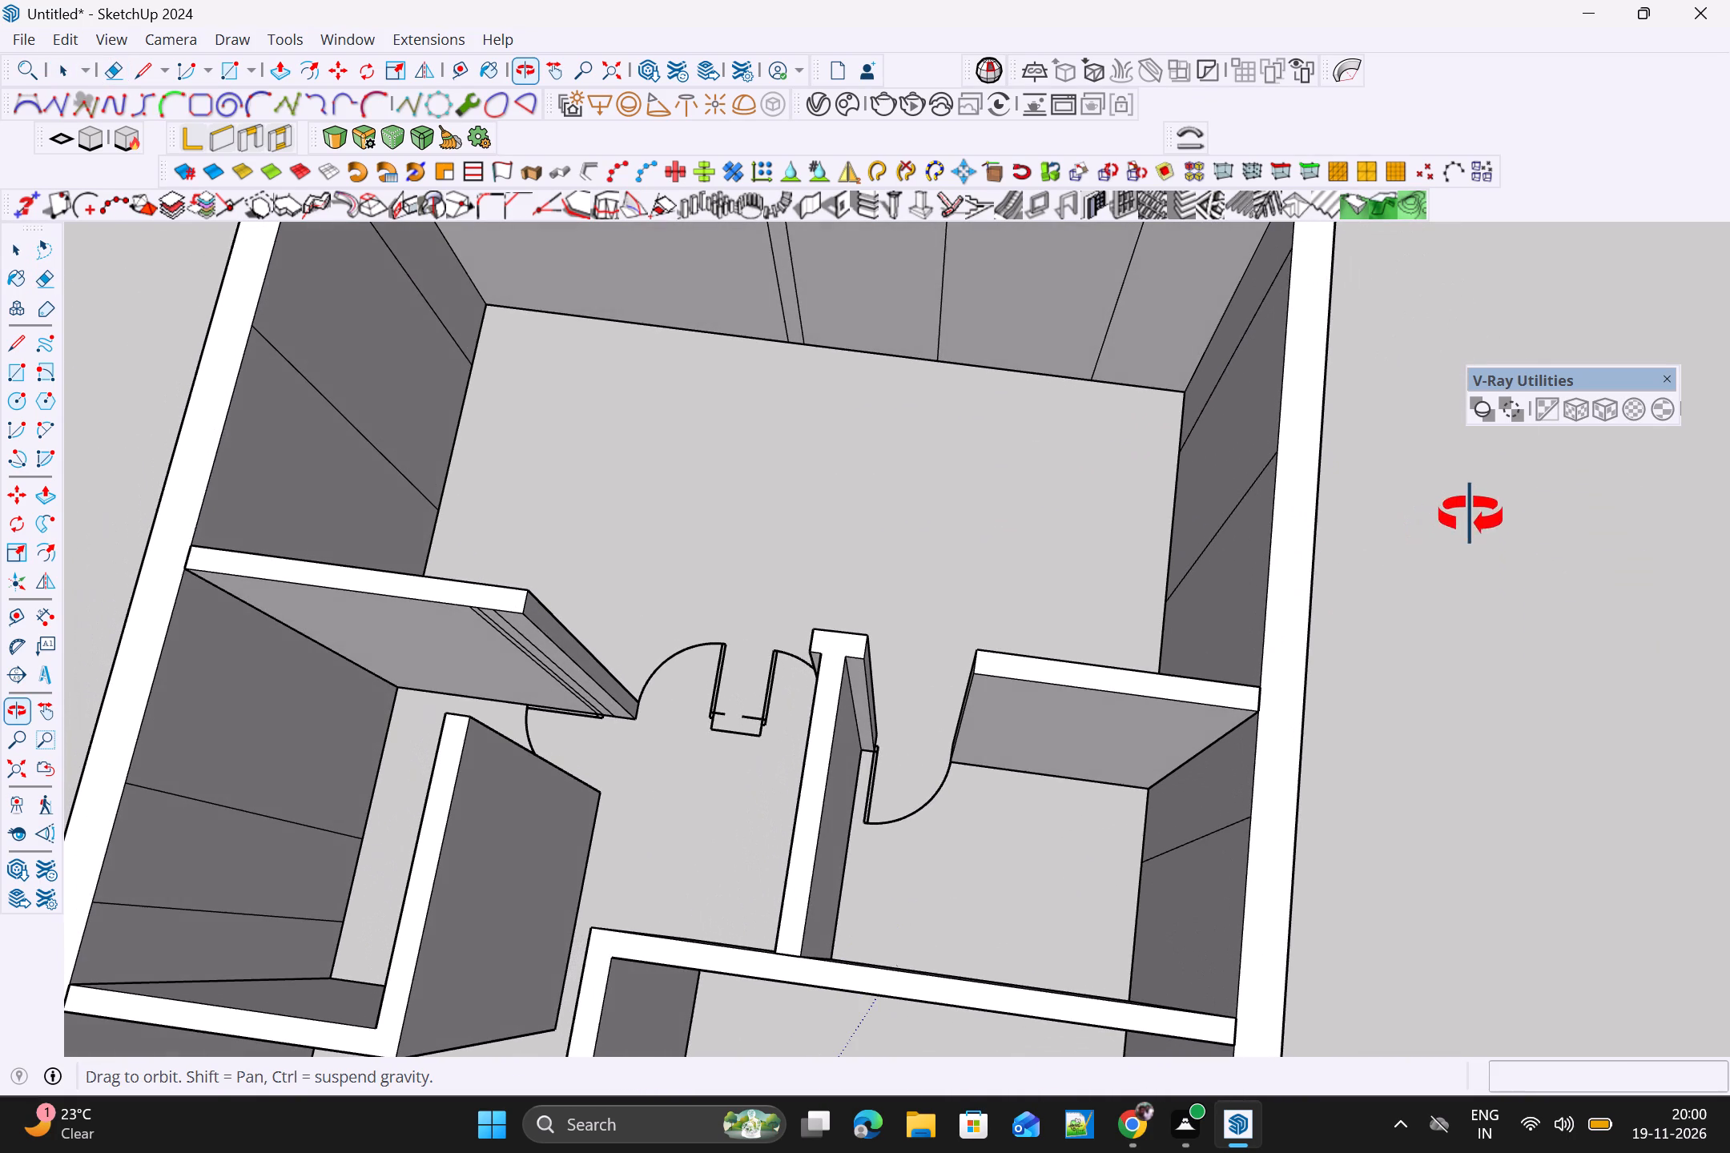
middle_click_drag(1470, 516, 1474, 519)
key("l")
key("Return")
scroll(730, 725, "up", 2)
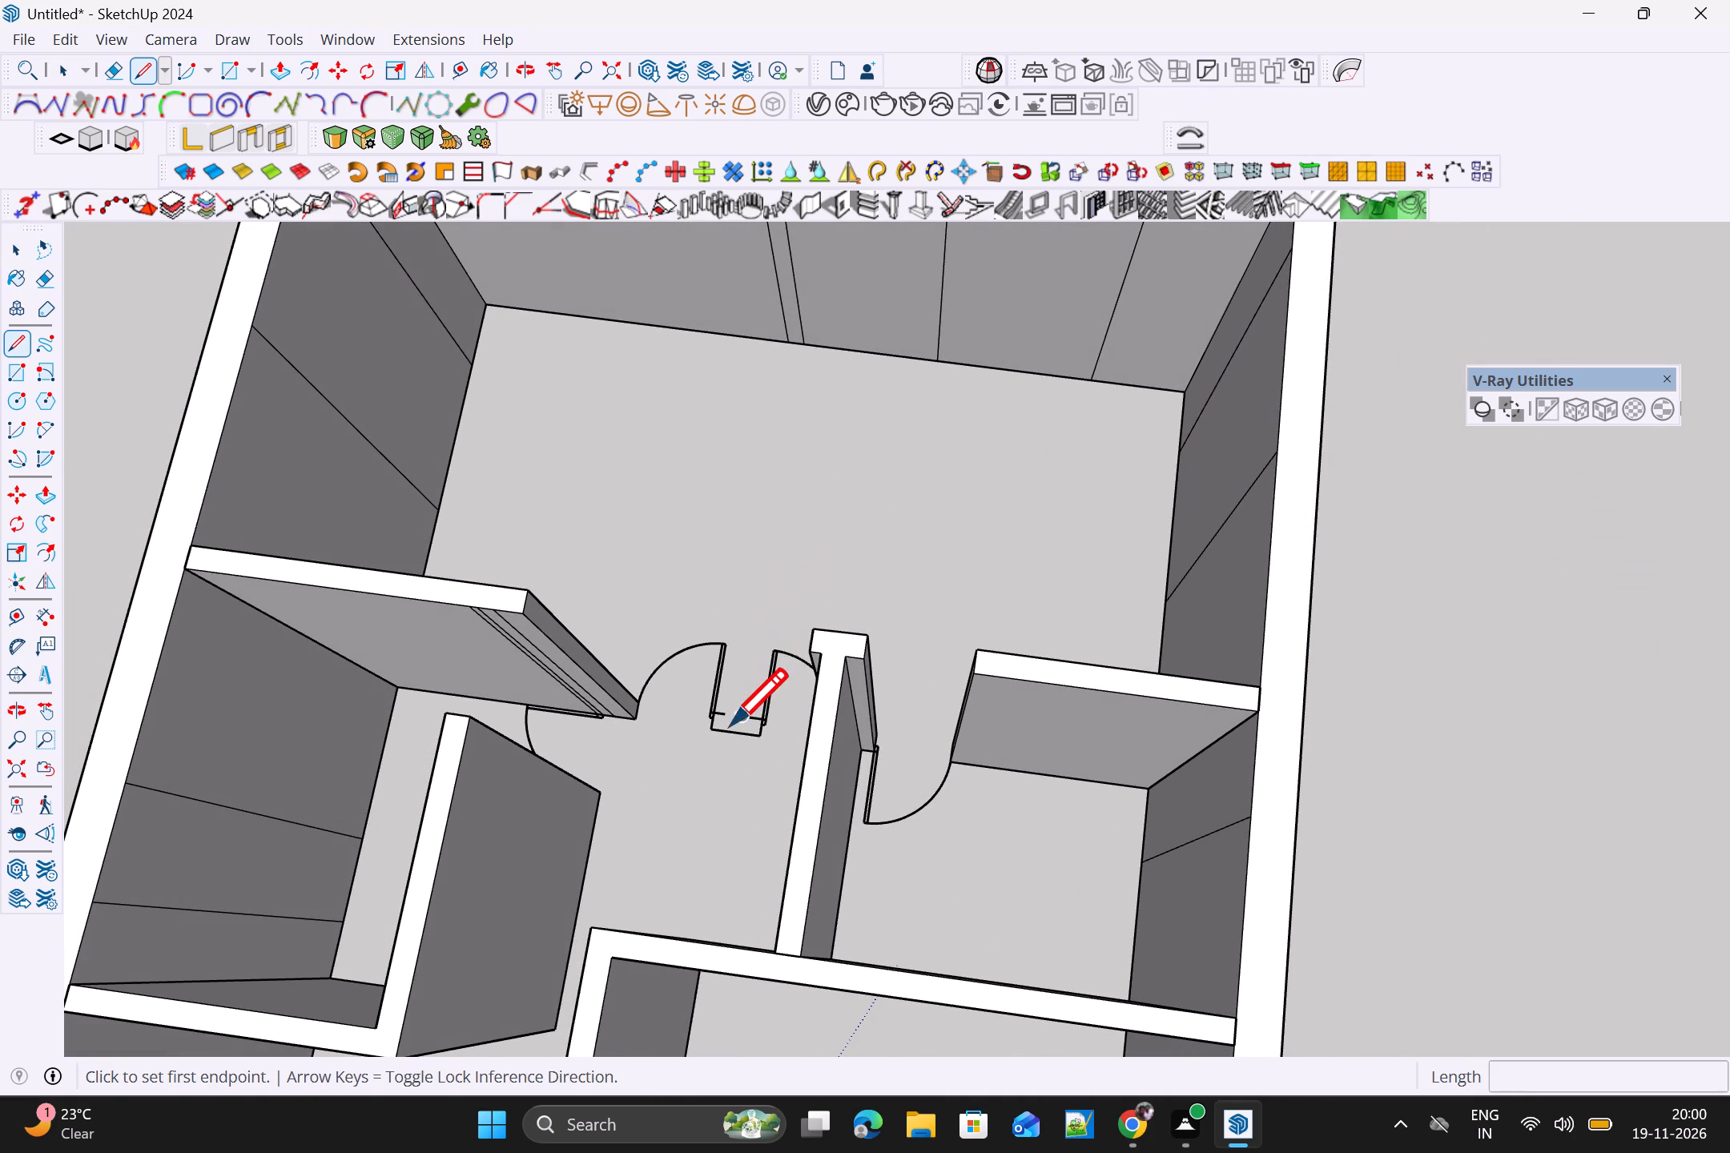
scroll(730, 725, "up", 6)
left_click(726, 708)
scroll(728, 565, "down", 4)
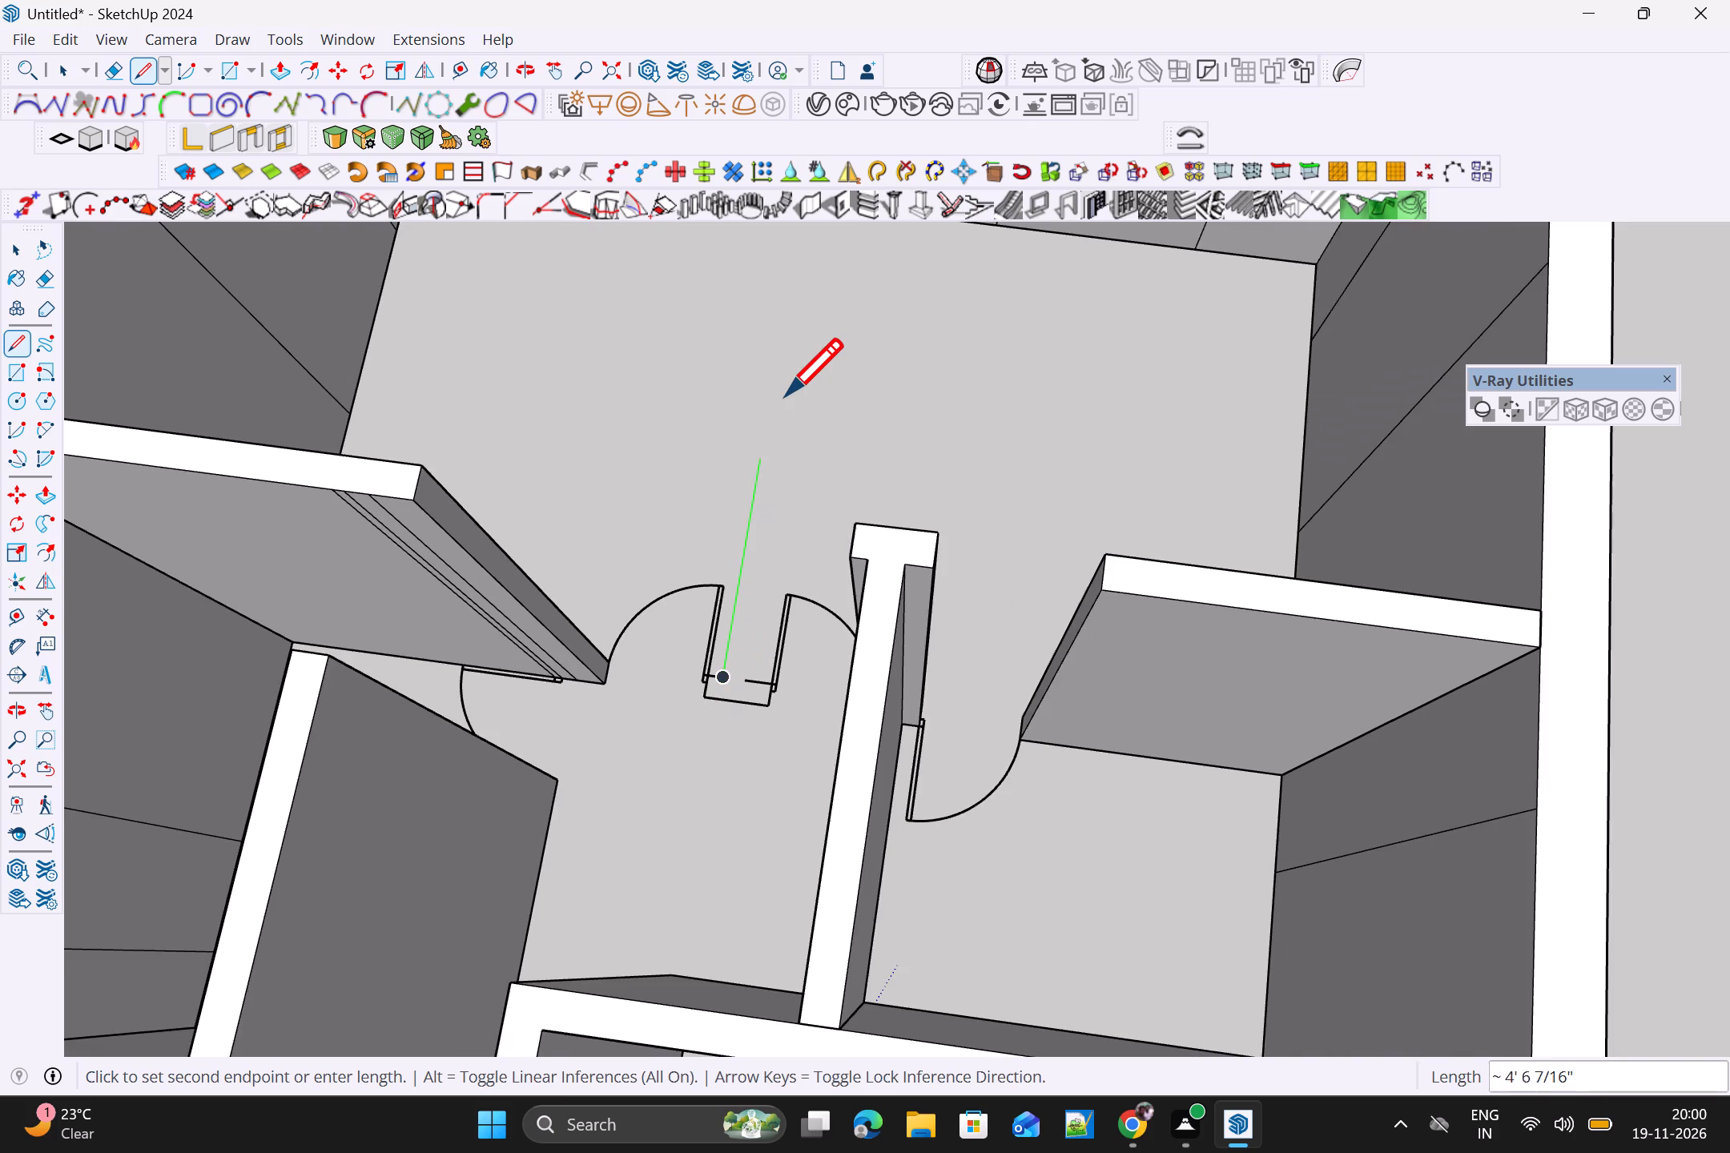
scroll(786, 359, "down", 3)
middle_click_drag(774, 378, 719, 588, "shift")
scroll(752, 424, "up", 4)
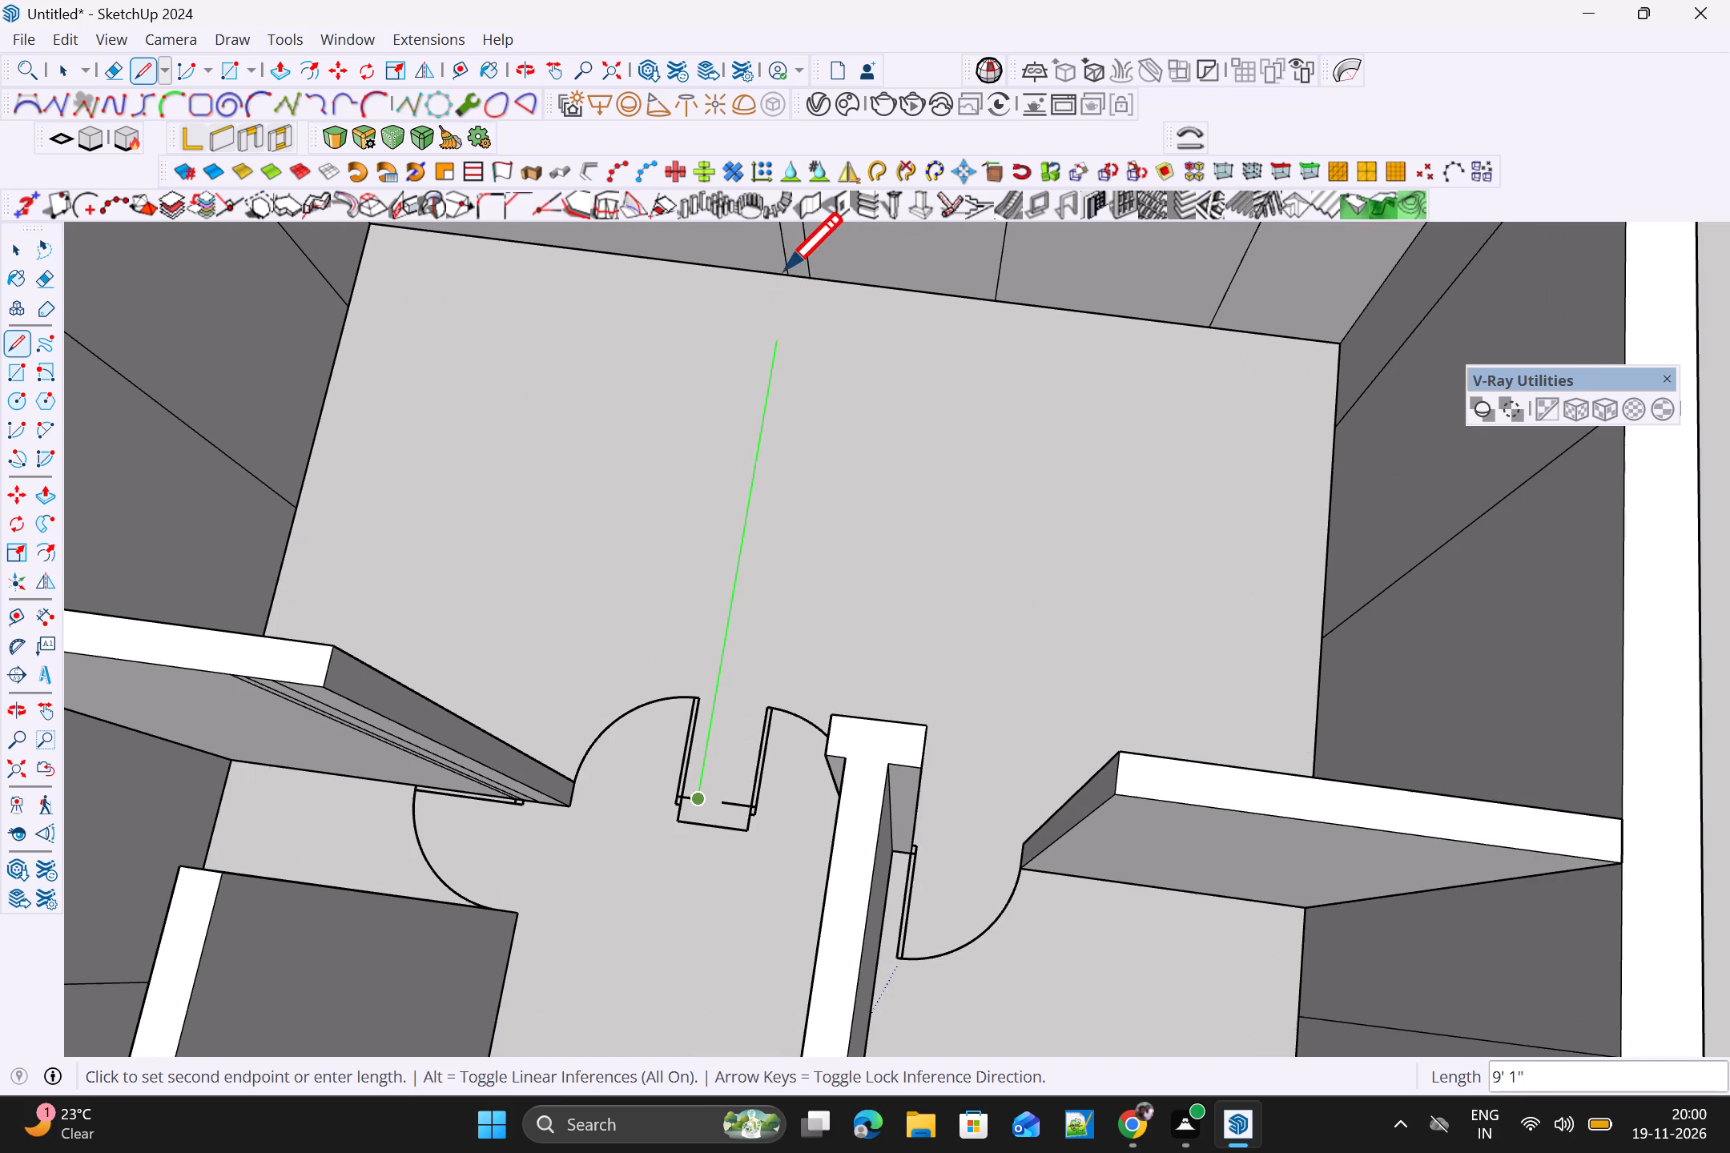
left_click(788, 275)
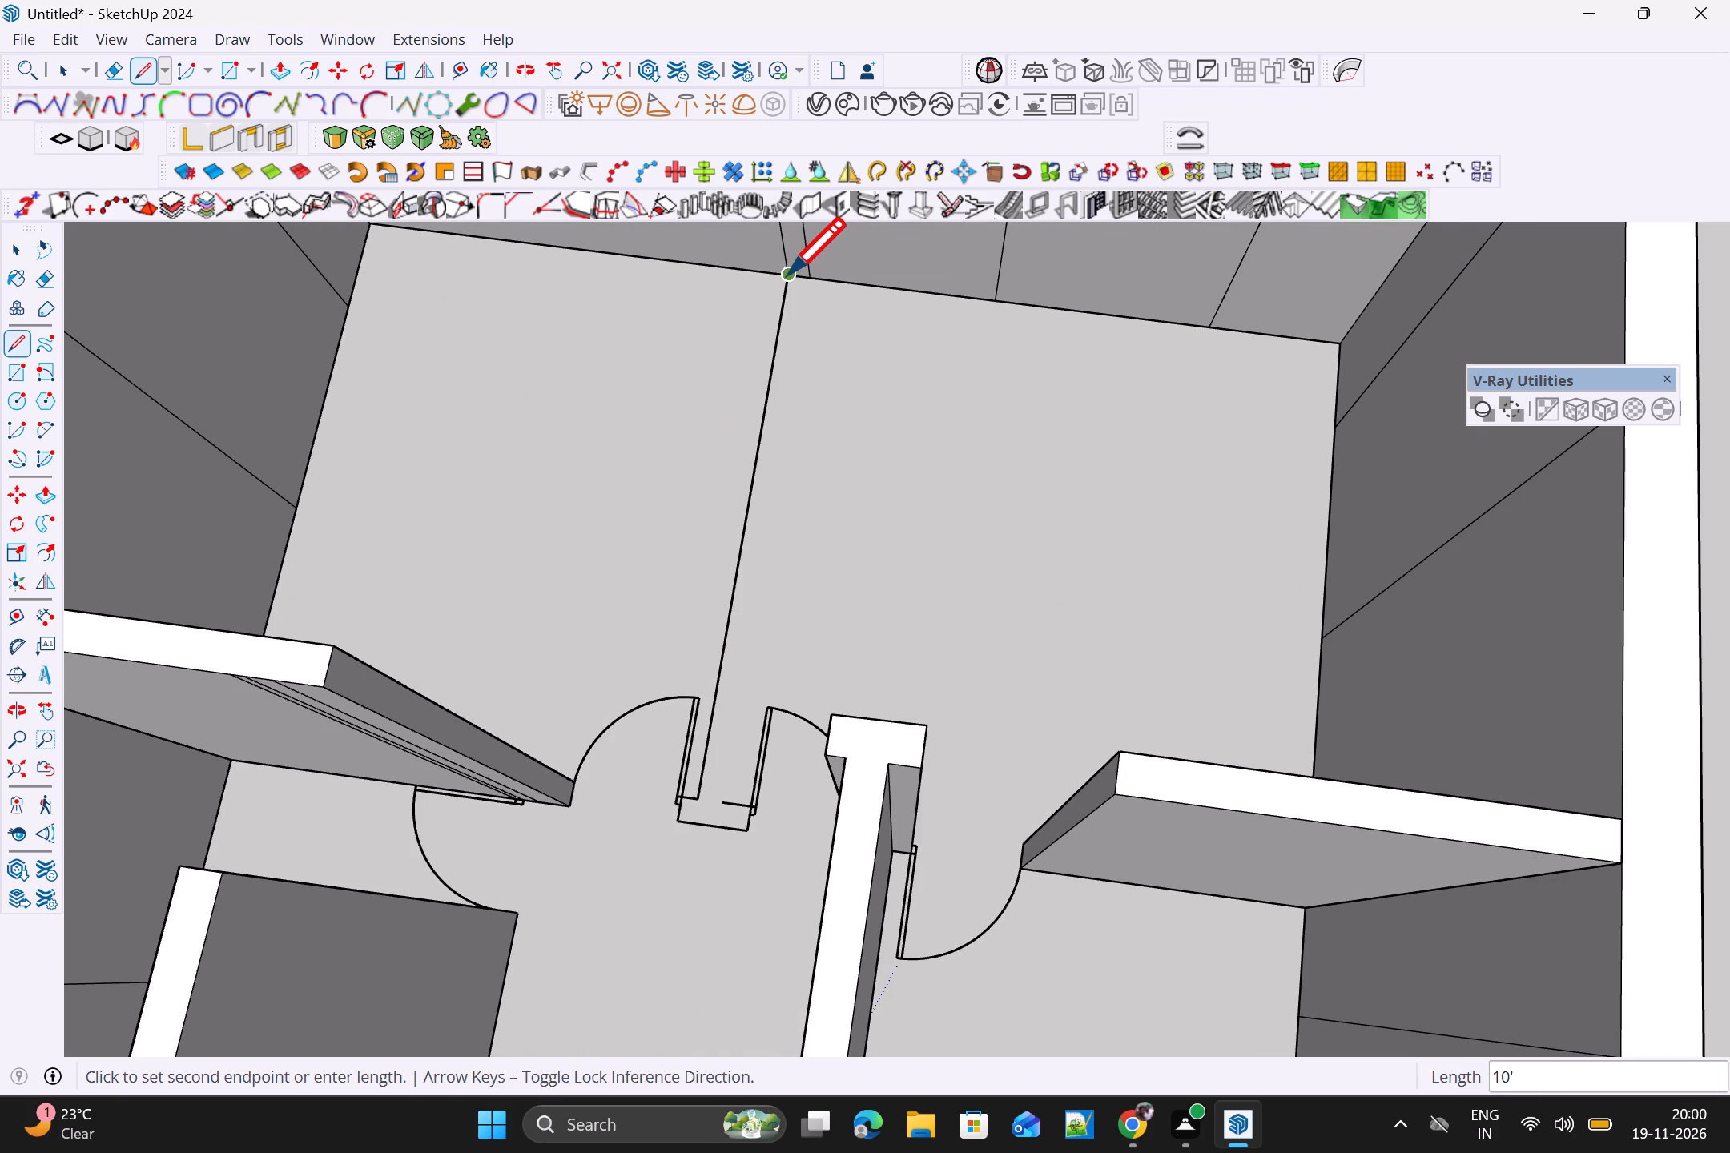
key("space")
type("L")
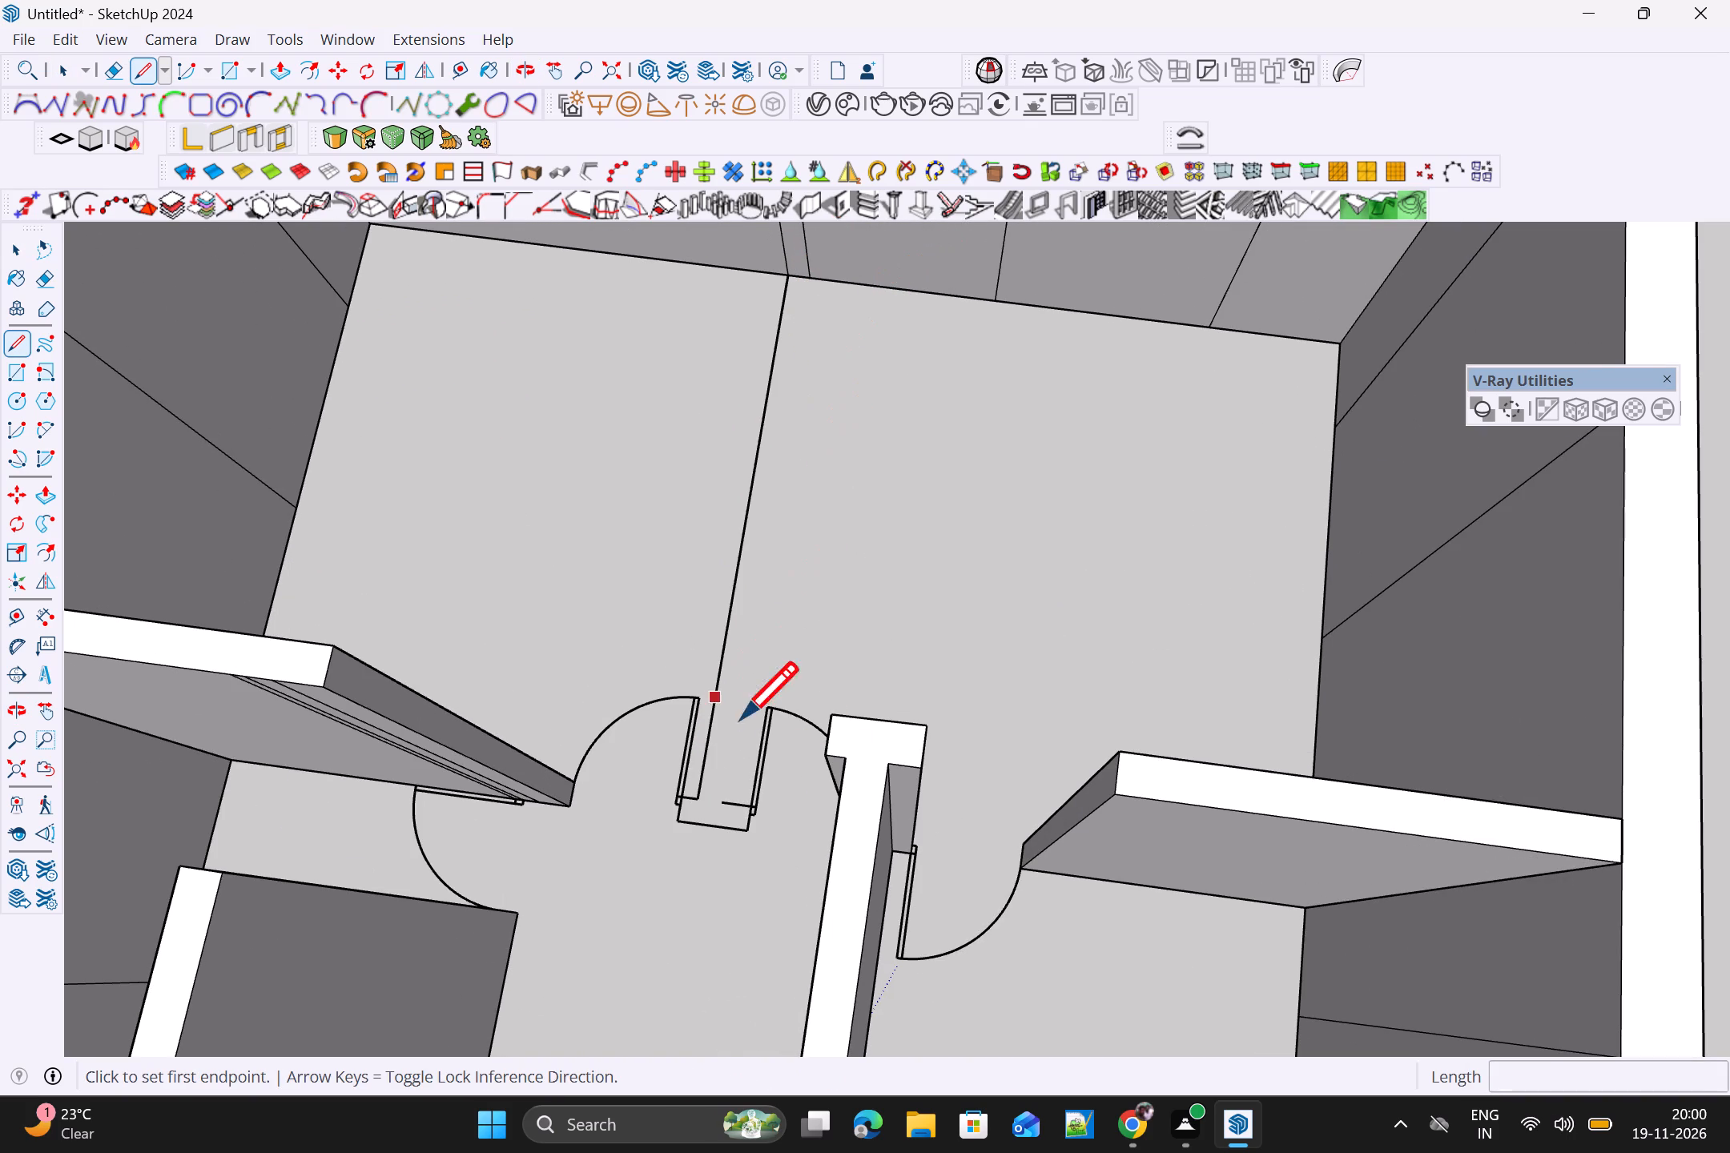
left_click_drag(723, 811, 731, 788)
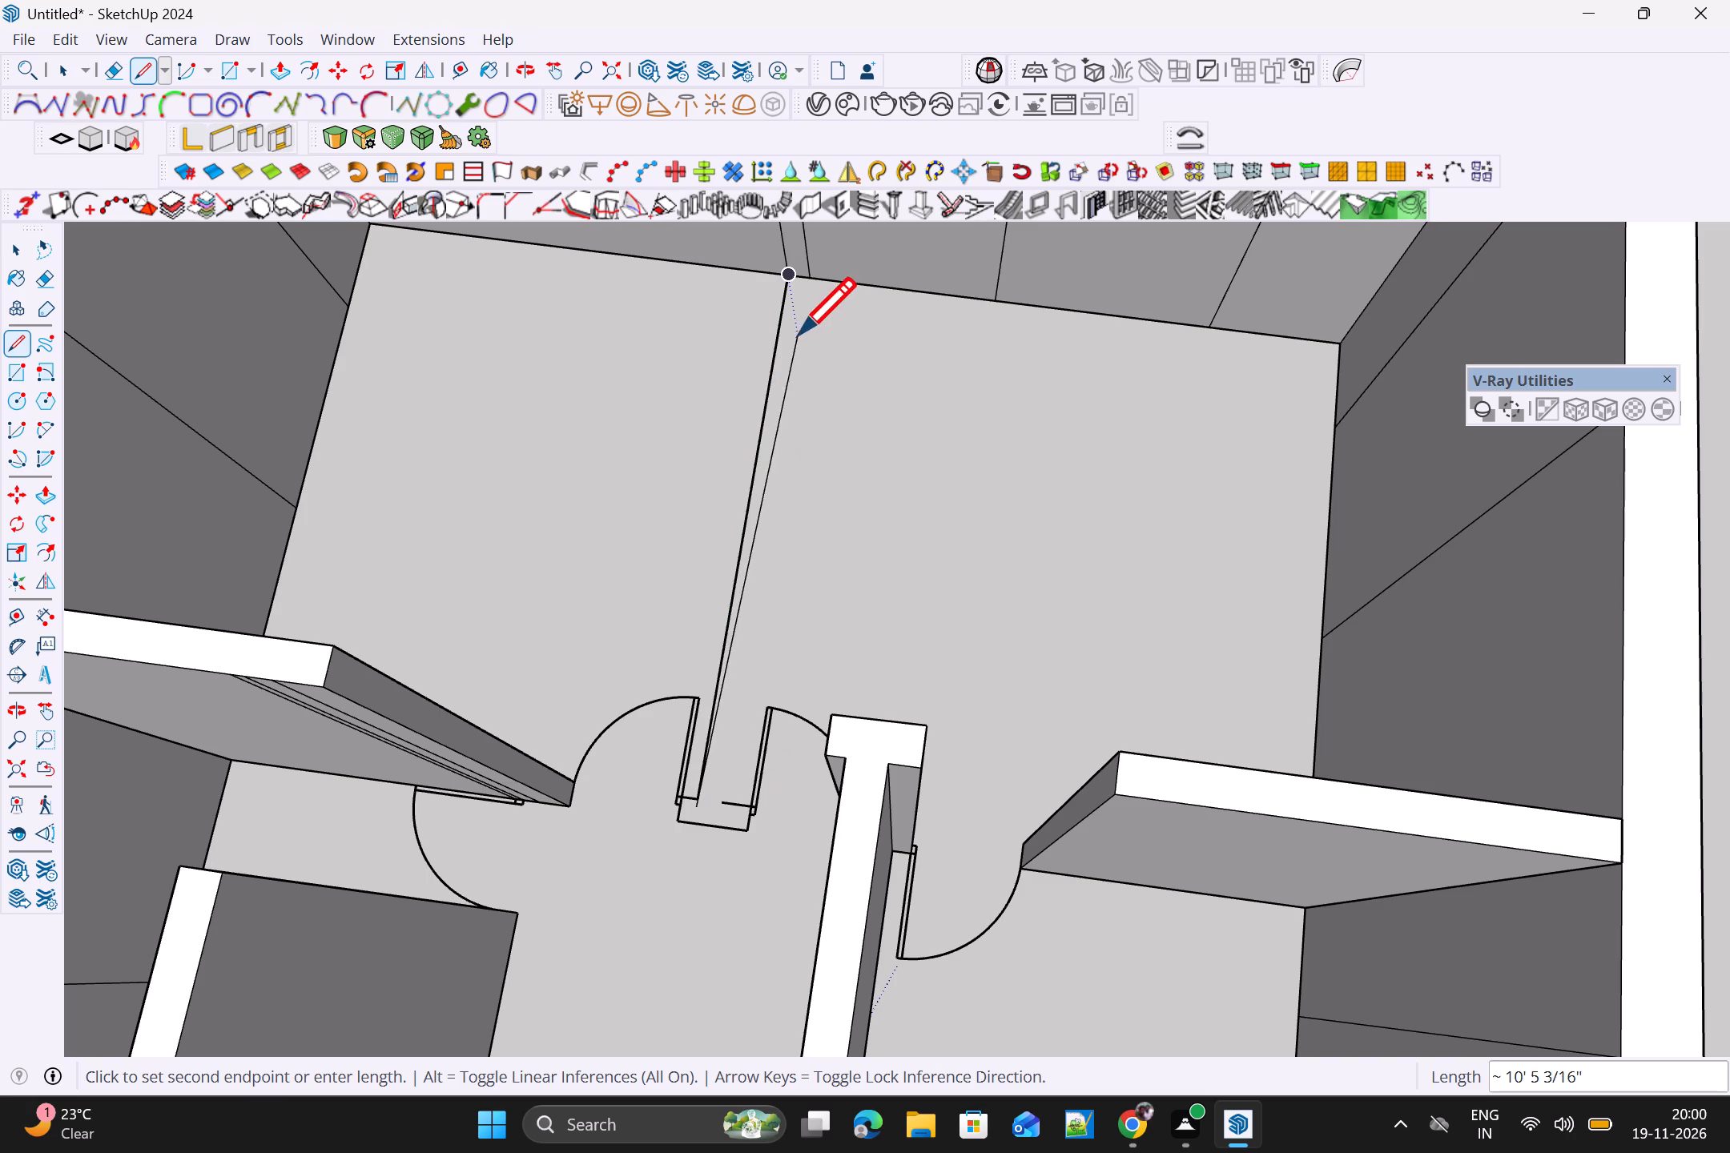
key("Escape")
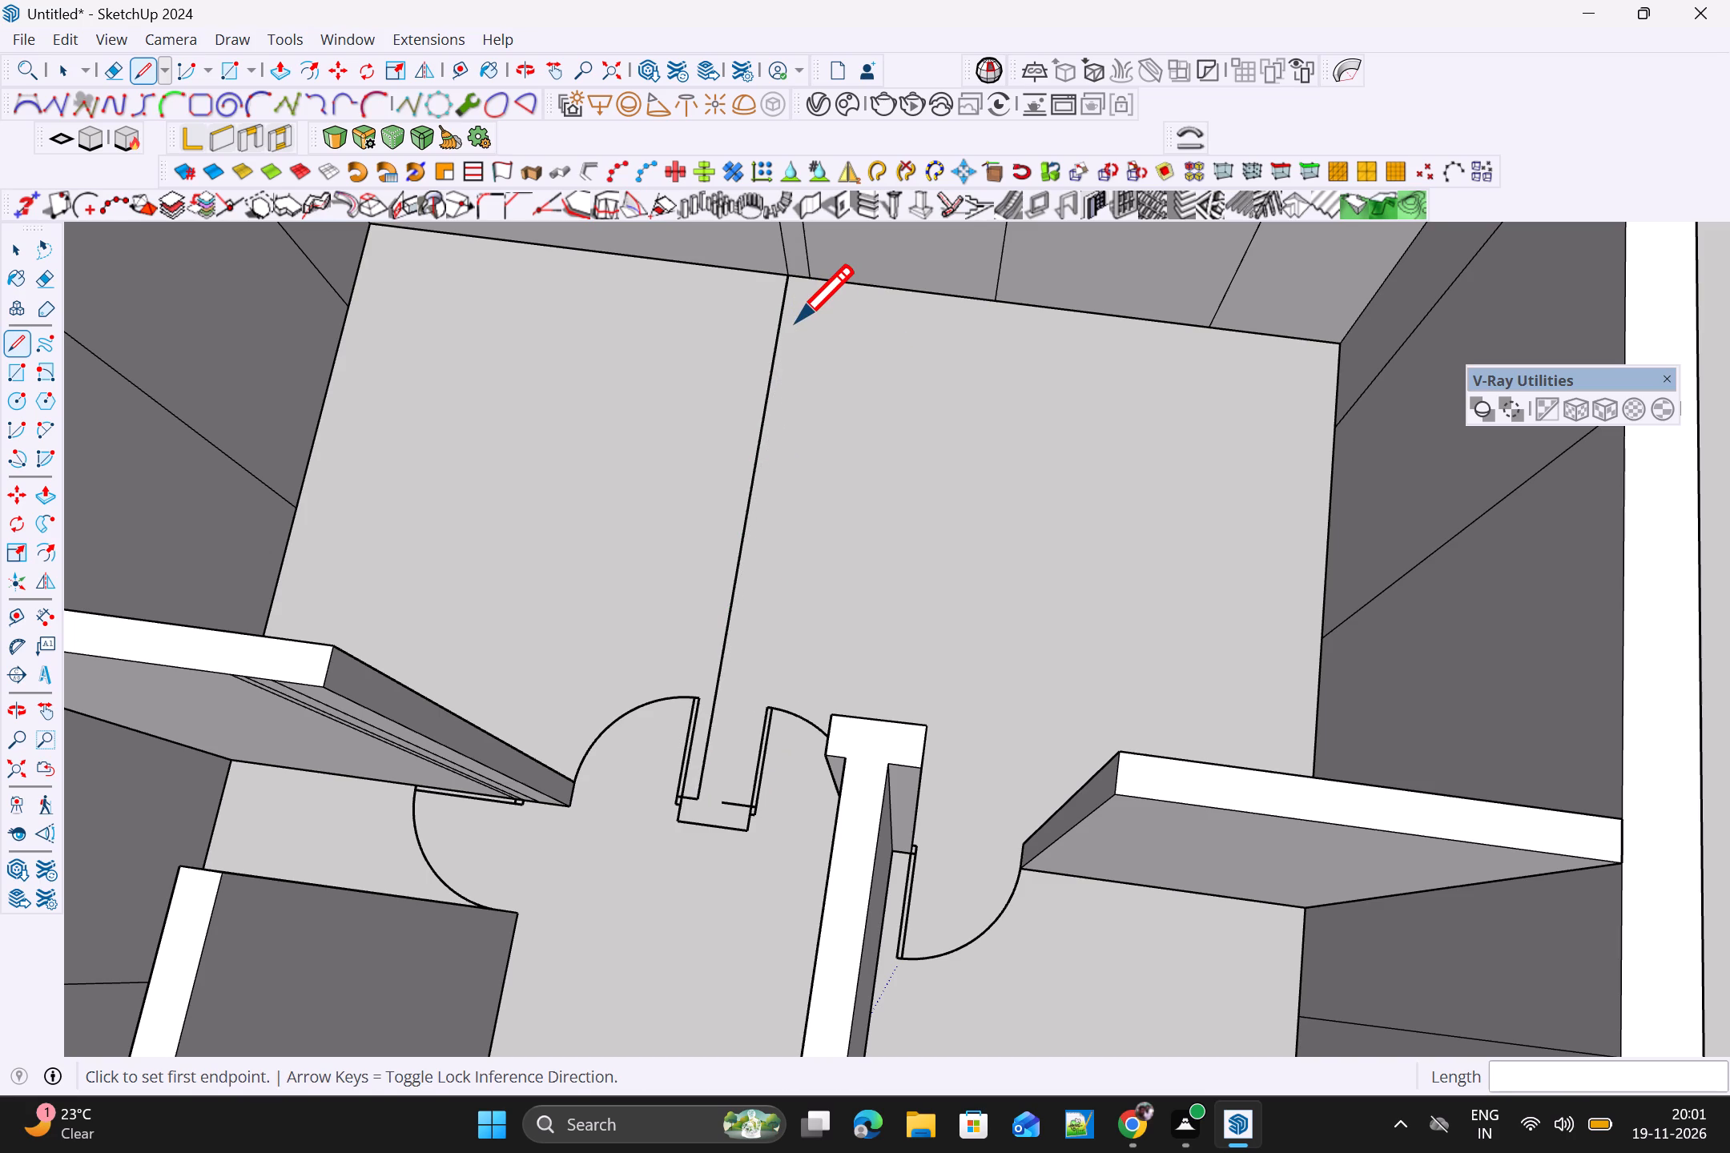
Redraw the partition's other long edge from its foot to the rear wall and close the rear end with a 5" line.
key("l")
left_click_drag(722, 808, 726, 797)
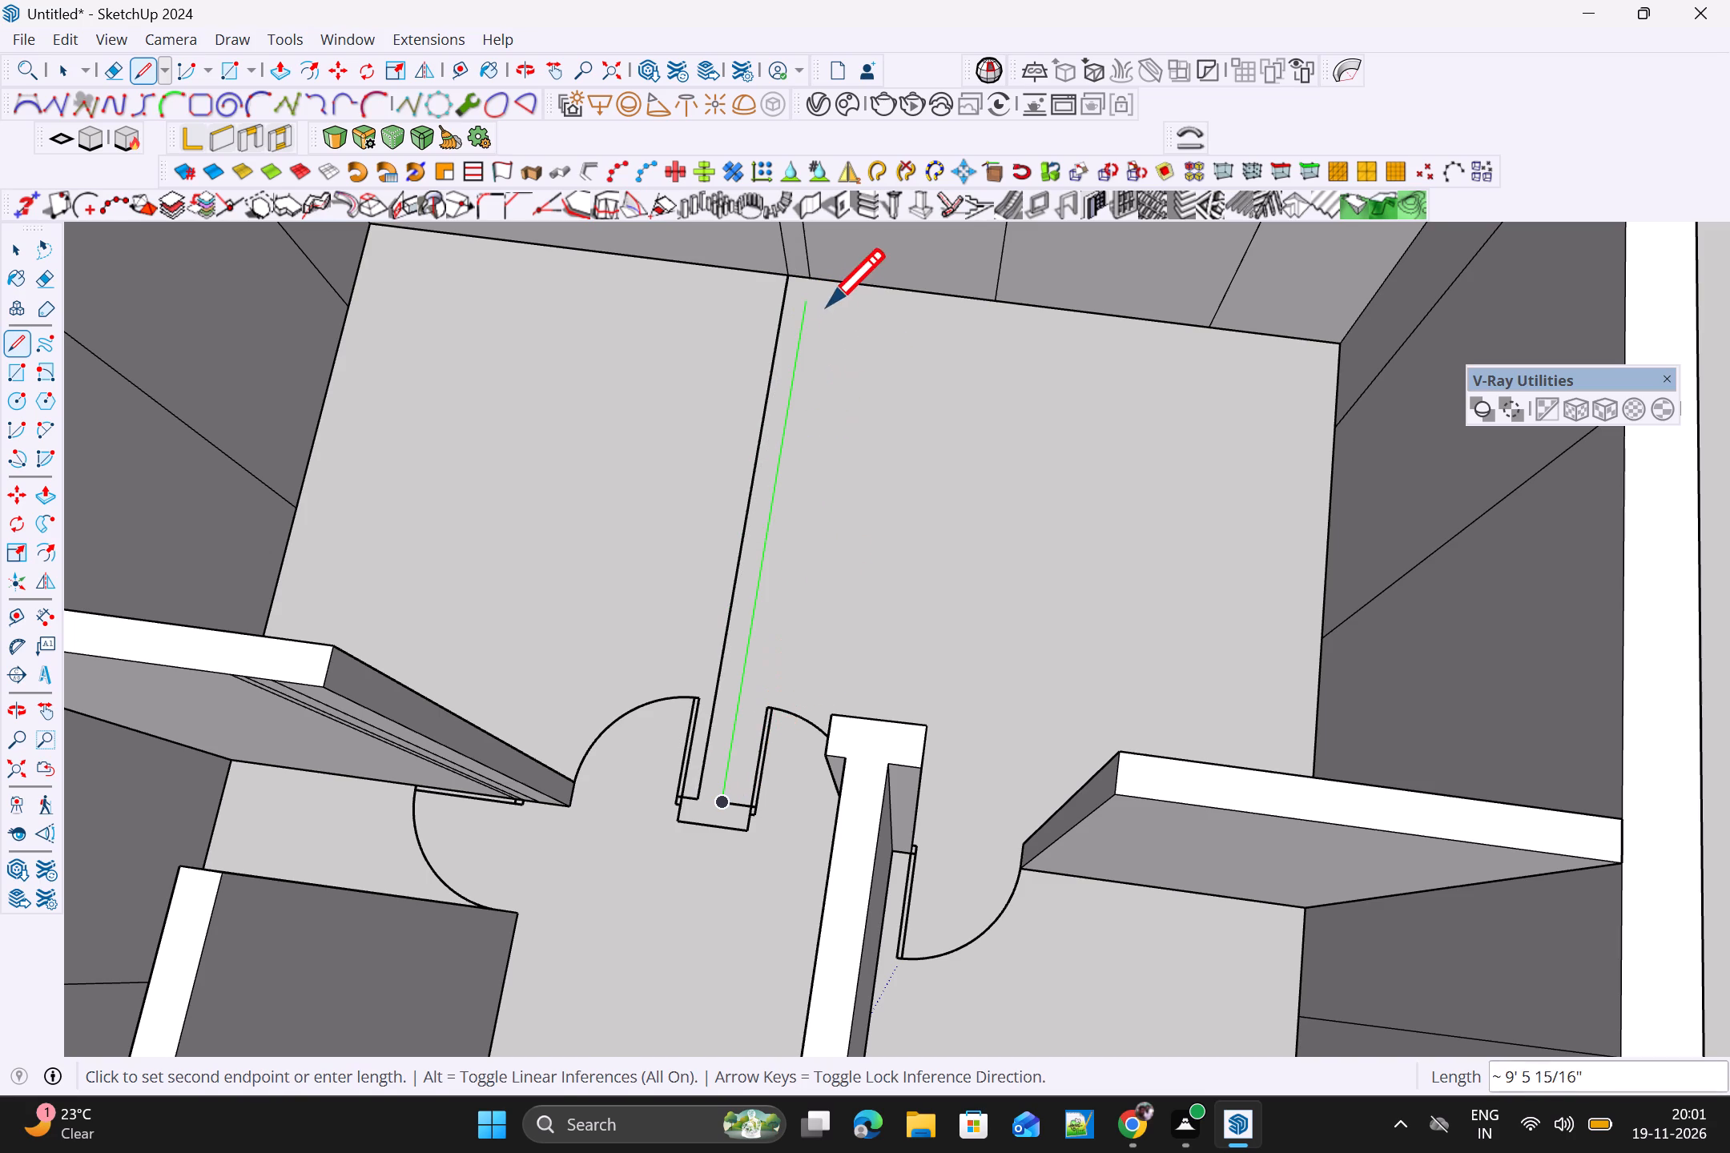
left_click(811, 283)
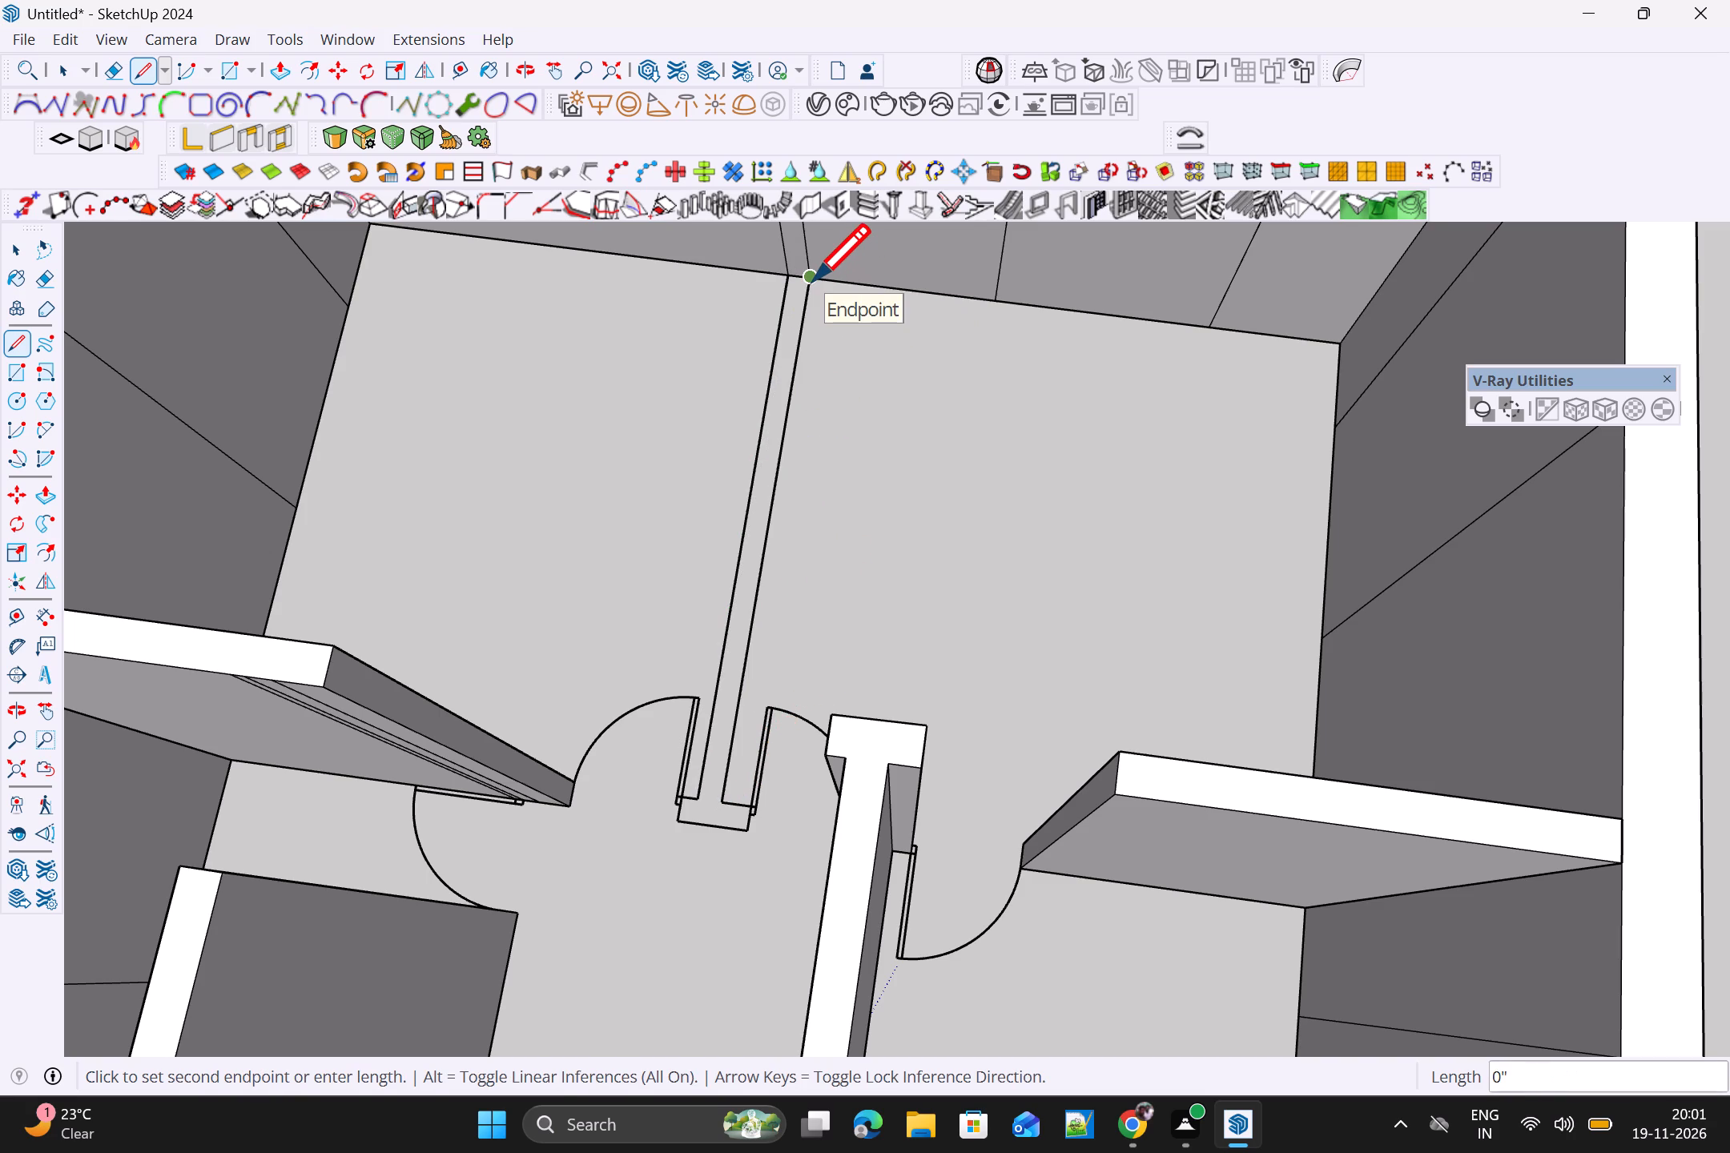
left_click(795, 270)
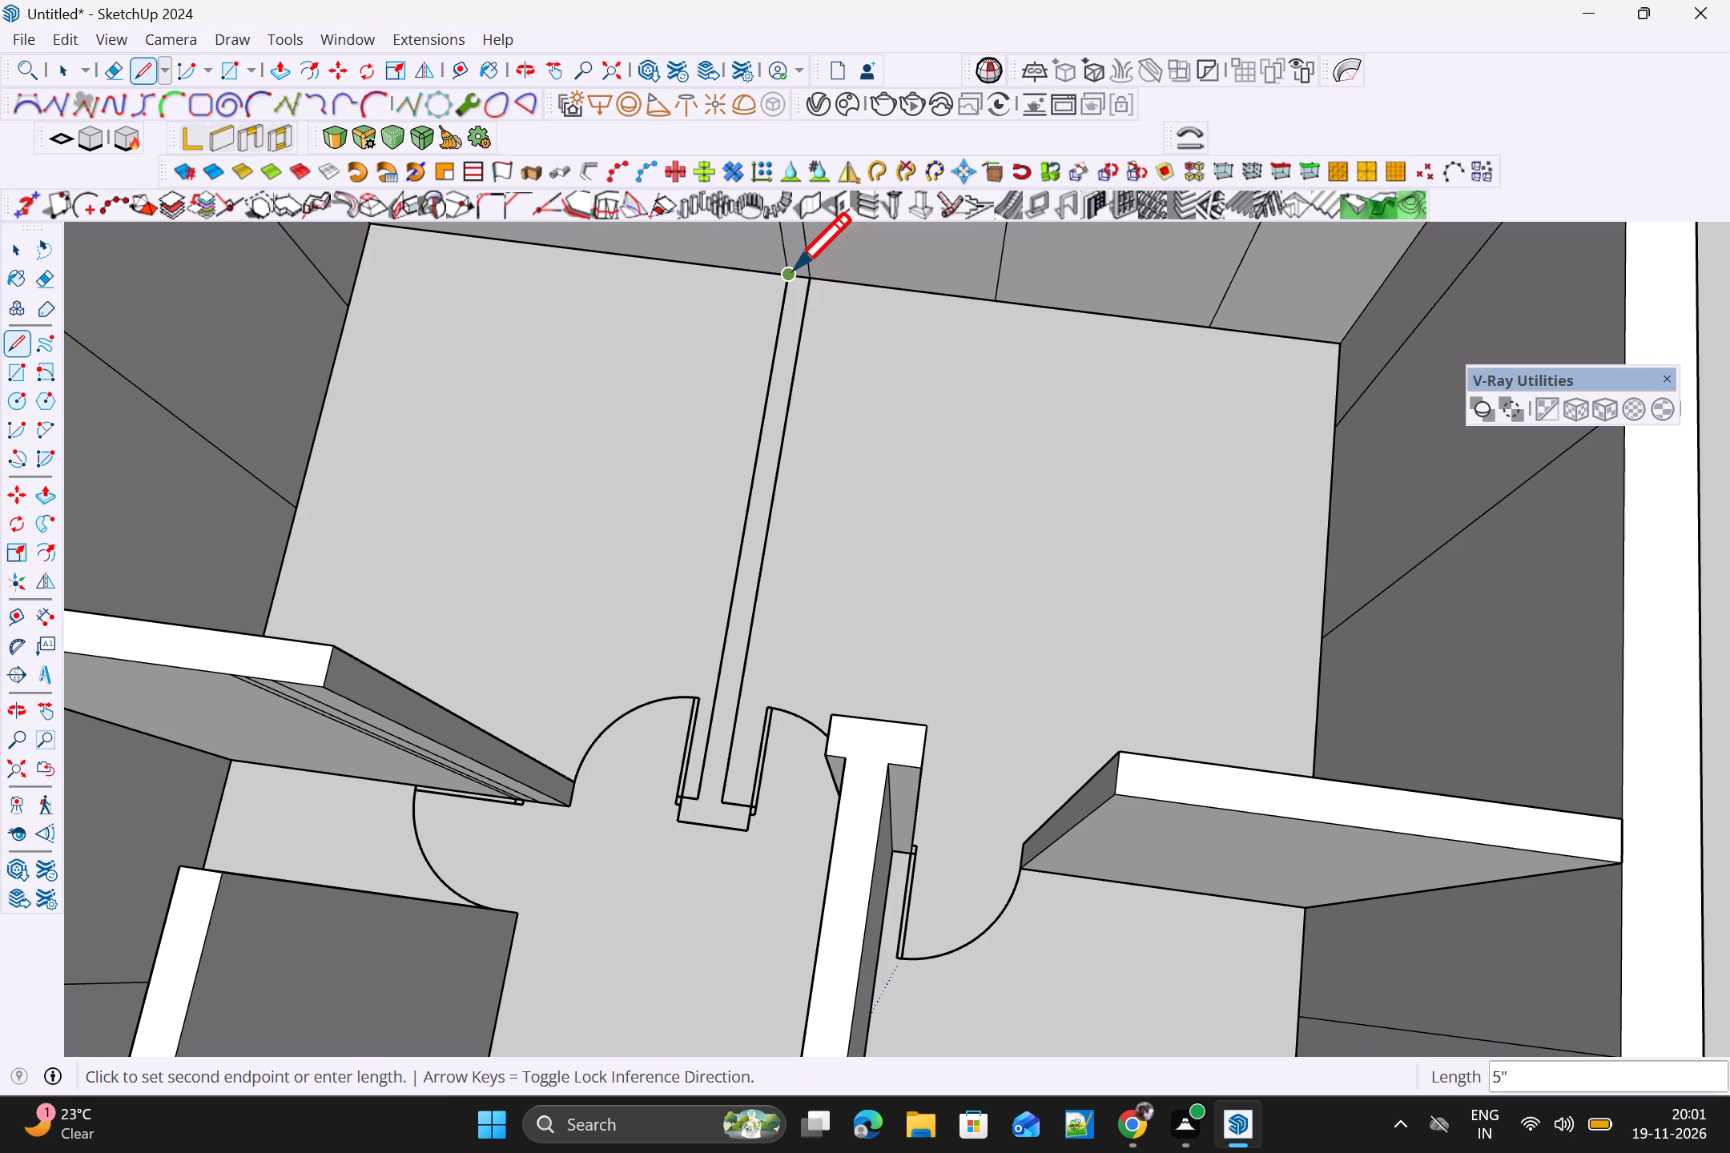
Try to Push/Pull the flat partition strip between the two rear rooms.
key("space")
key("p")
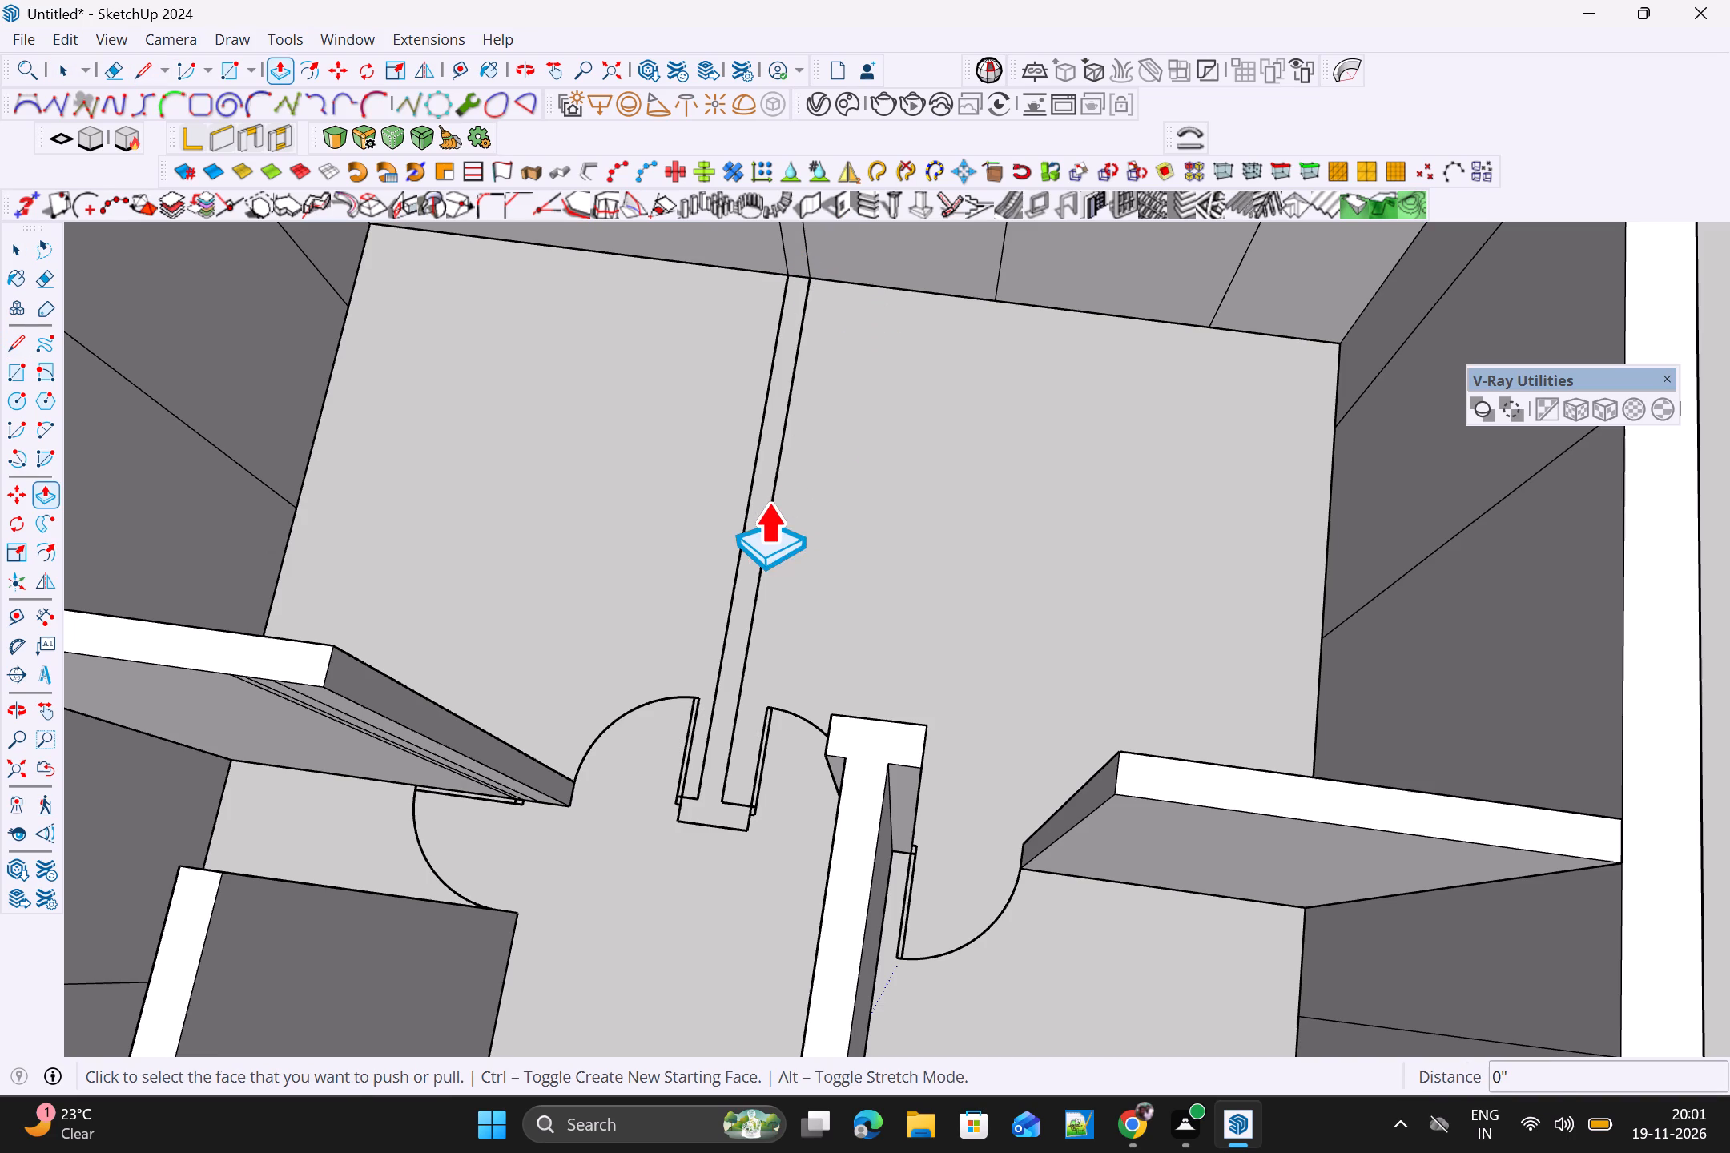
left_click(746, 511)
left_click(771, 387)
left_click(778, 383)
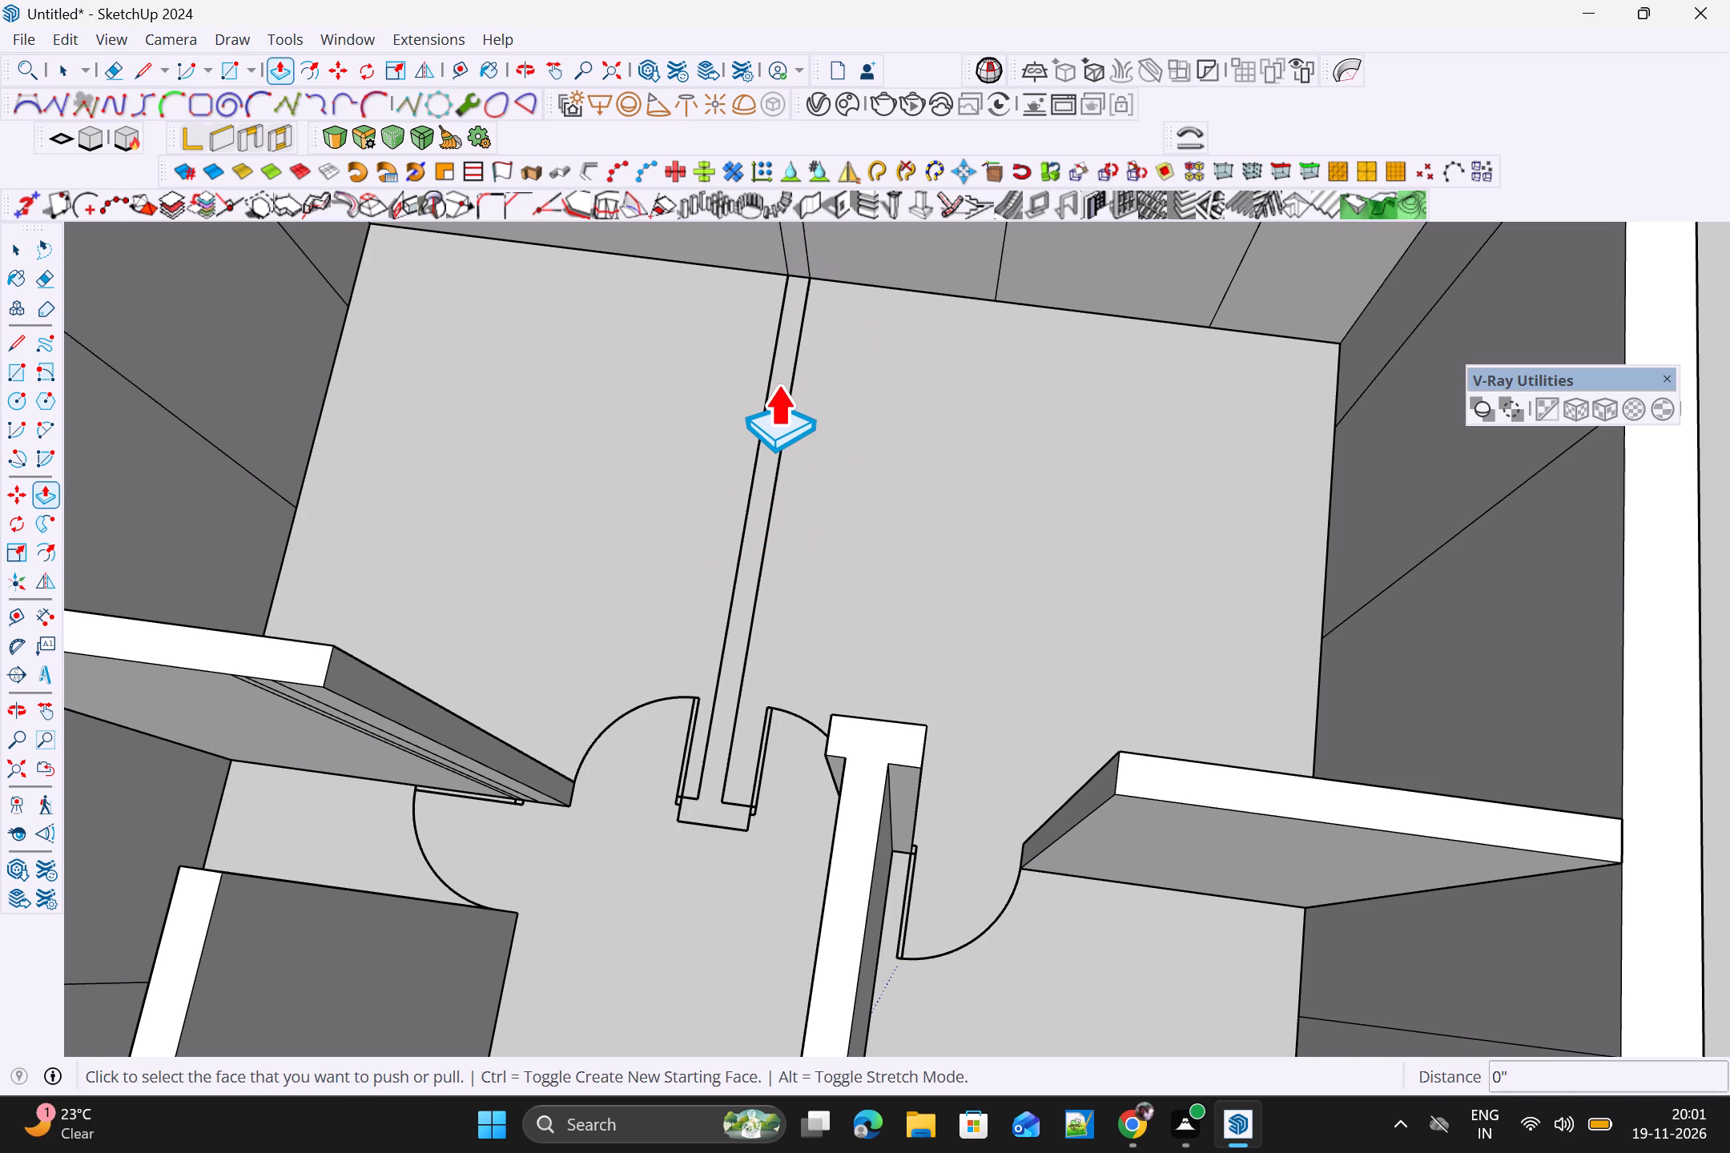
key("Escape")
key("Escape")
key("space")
Examine the partition strip and its foot between the two rear doors for unclosed edges.
triple_click(761, 522)
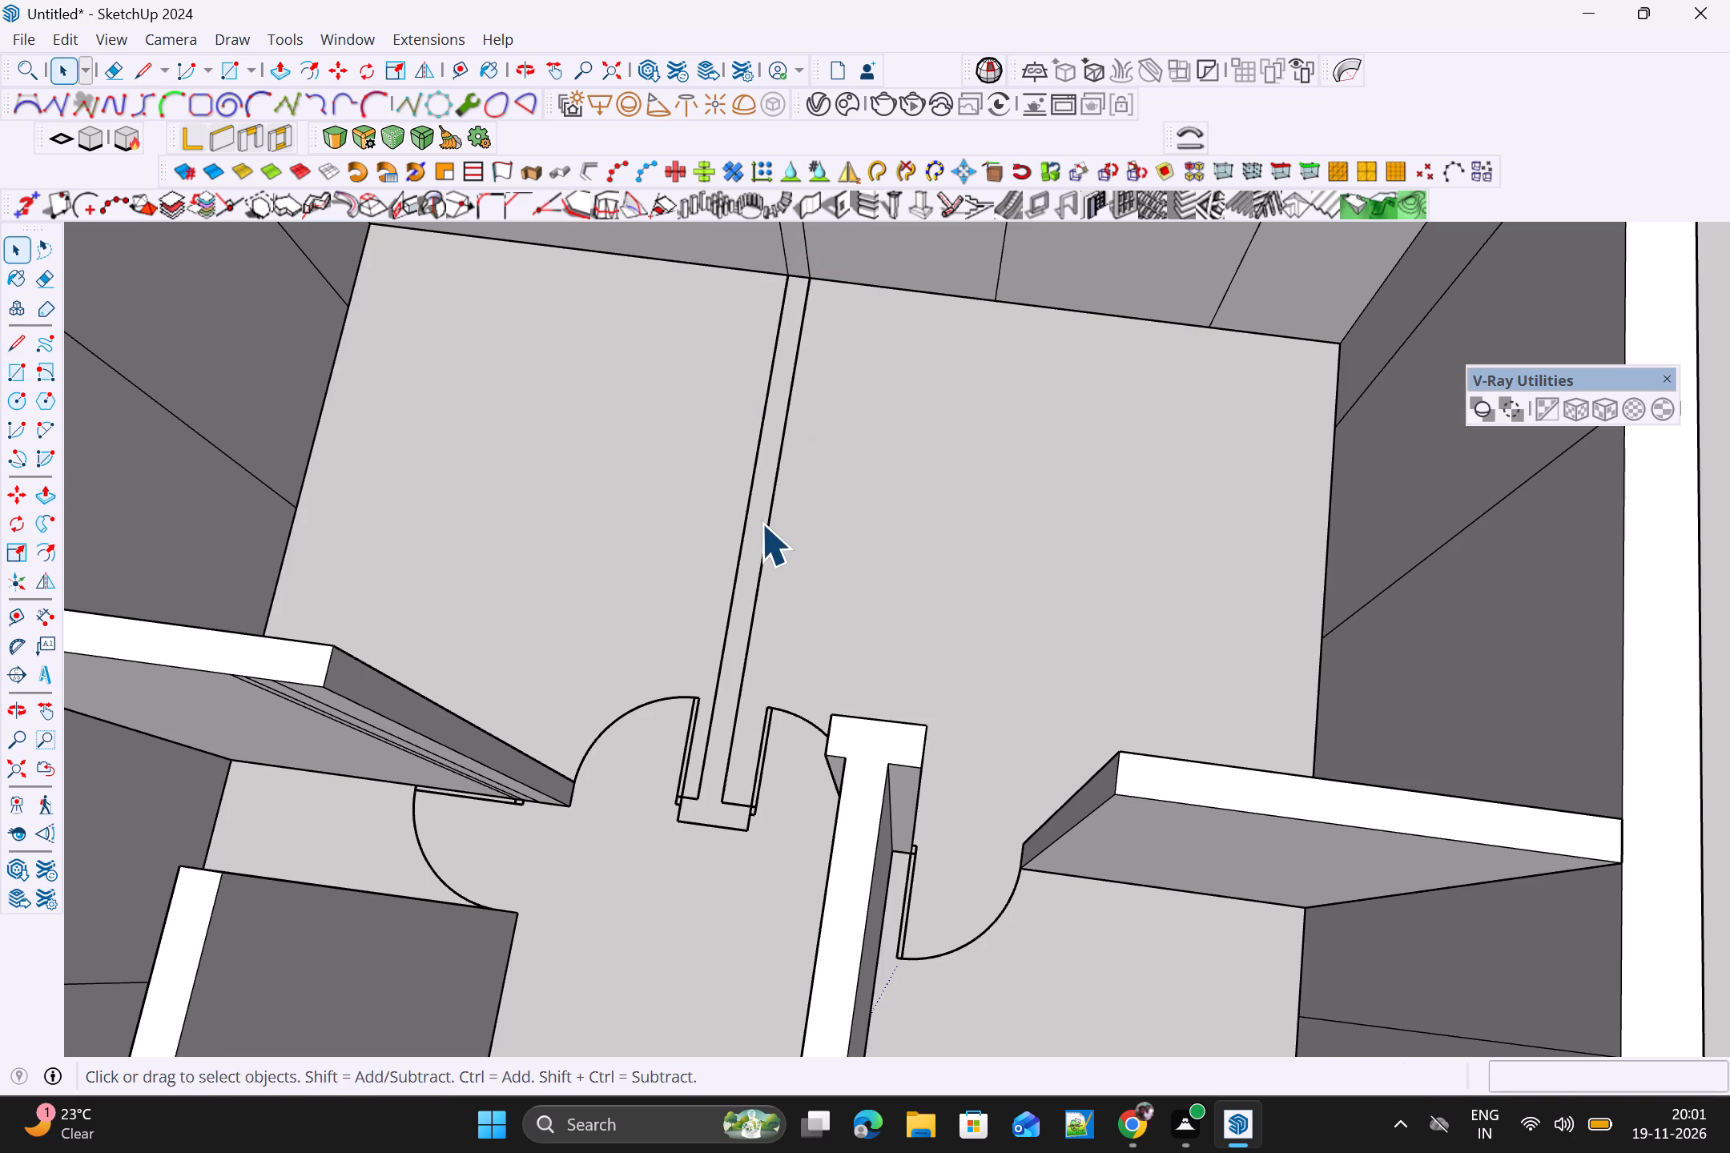
double_click(761, 523)
scroll(752, 519, "up", 4)
middle_click_drag(692, 737, 831, 462)
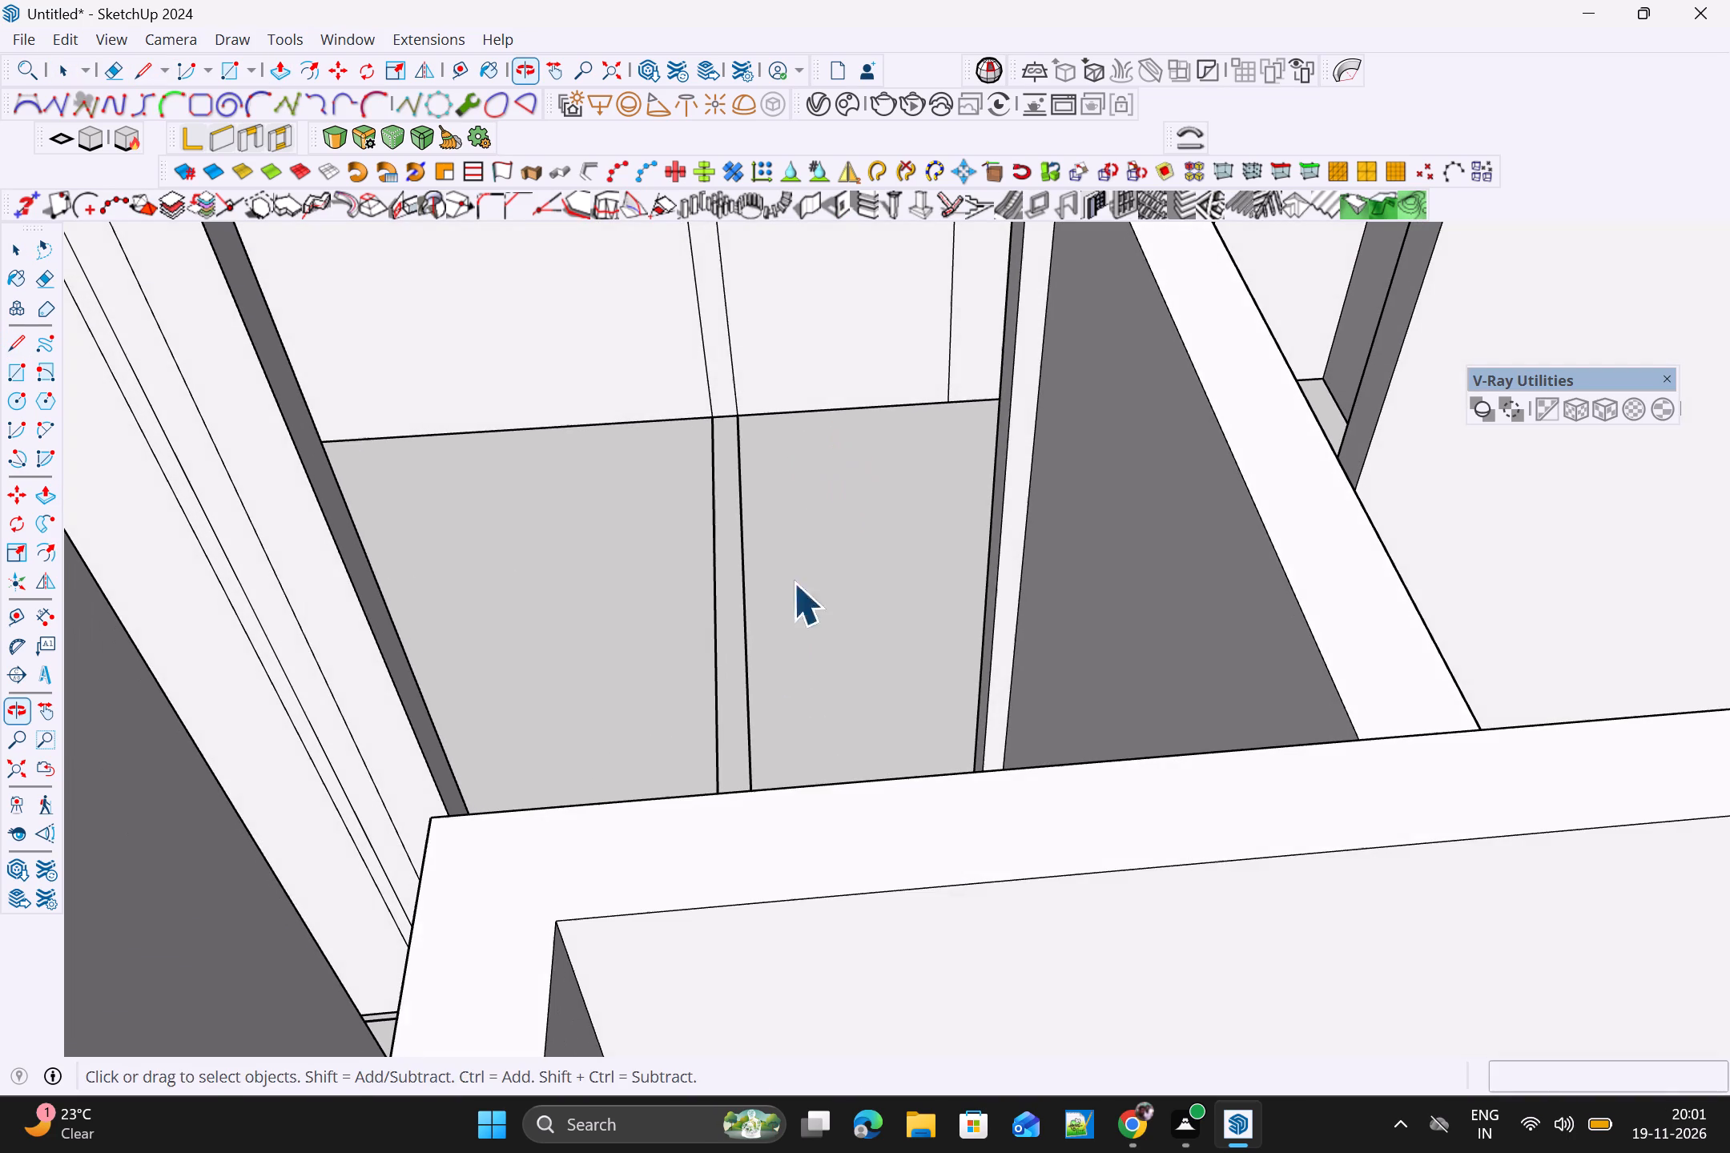
middle_click_drag(724, 688, 664, 851)
triple_click(733, 913)
left_click(737, 913)
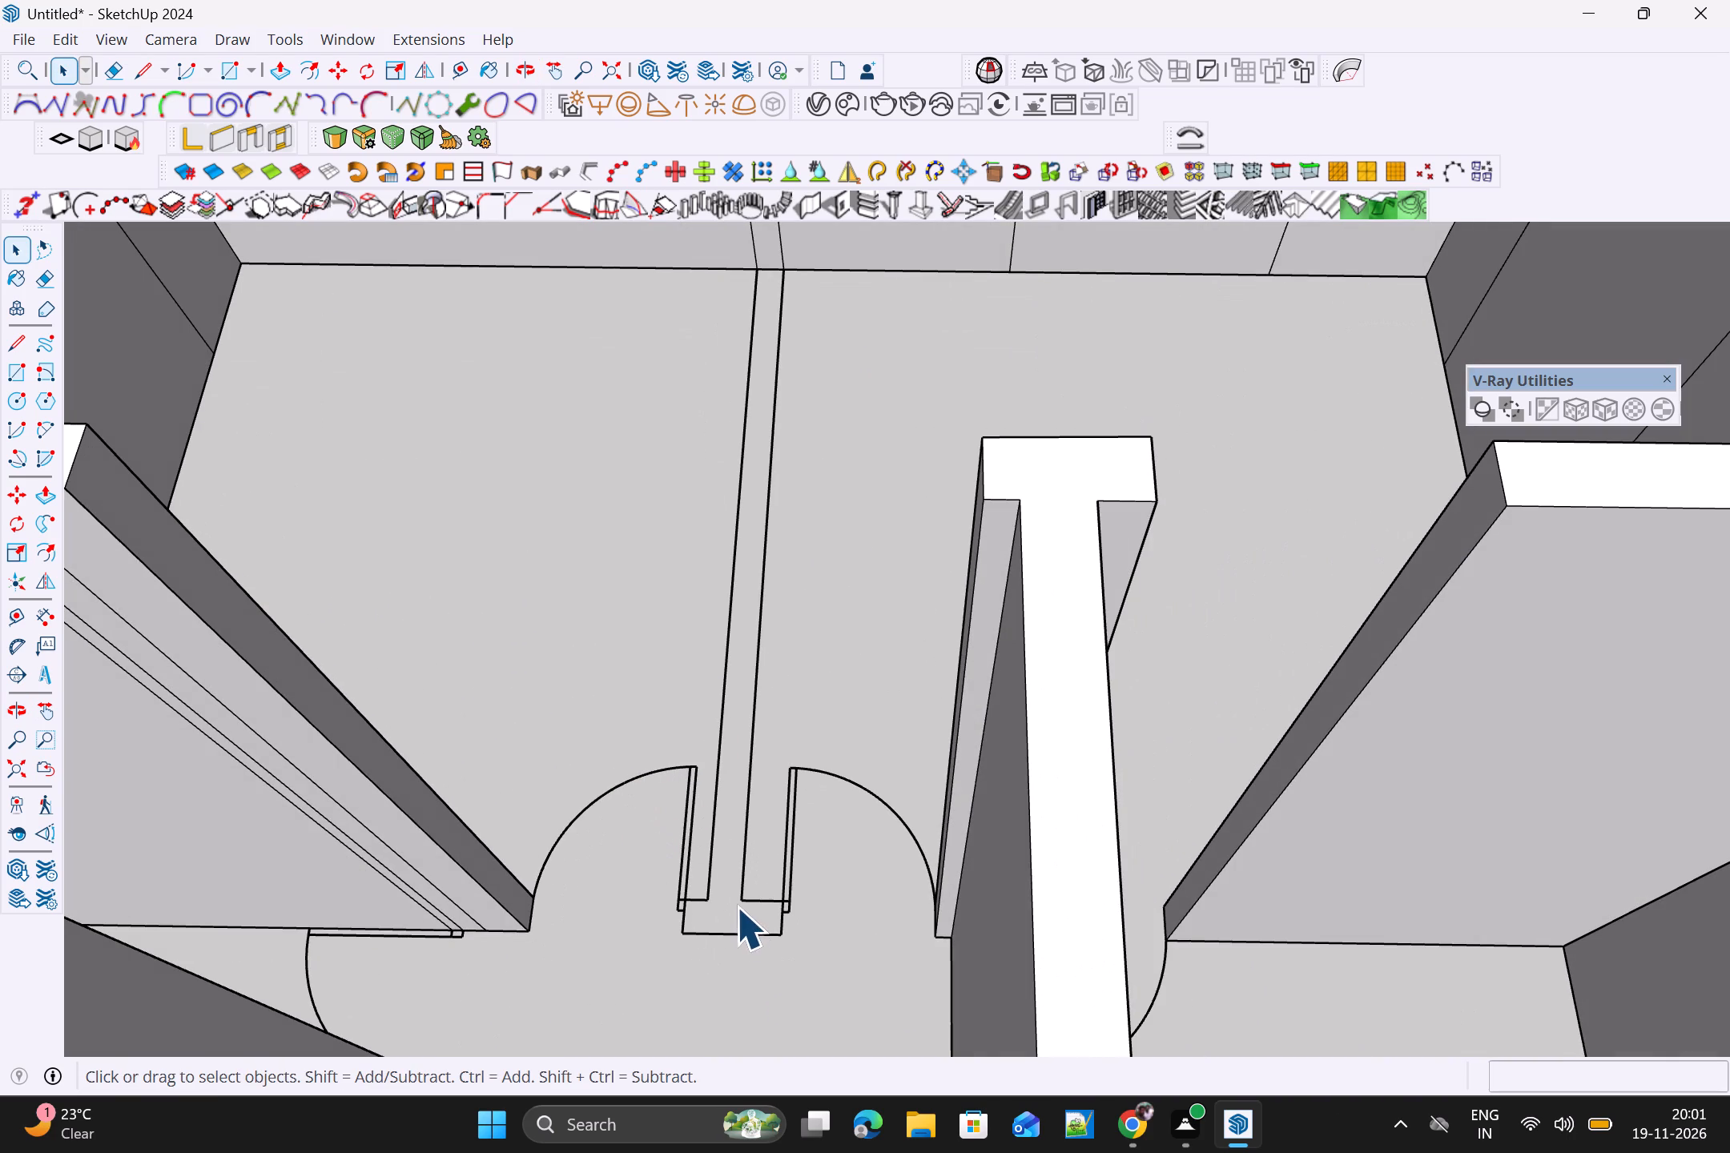
scroll(734, 904, "up", 14)
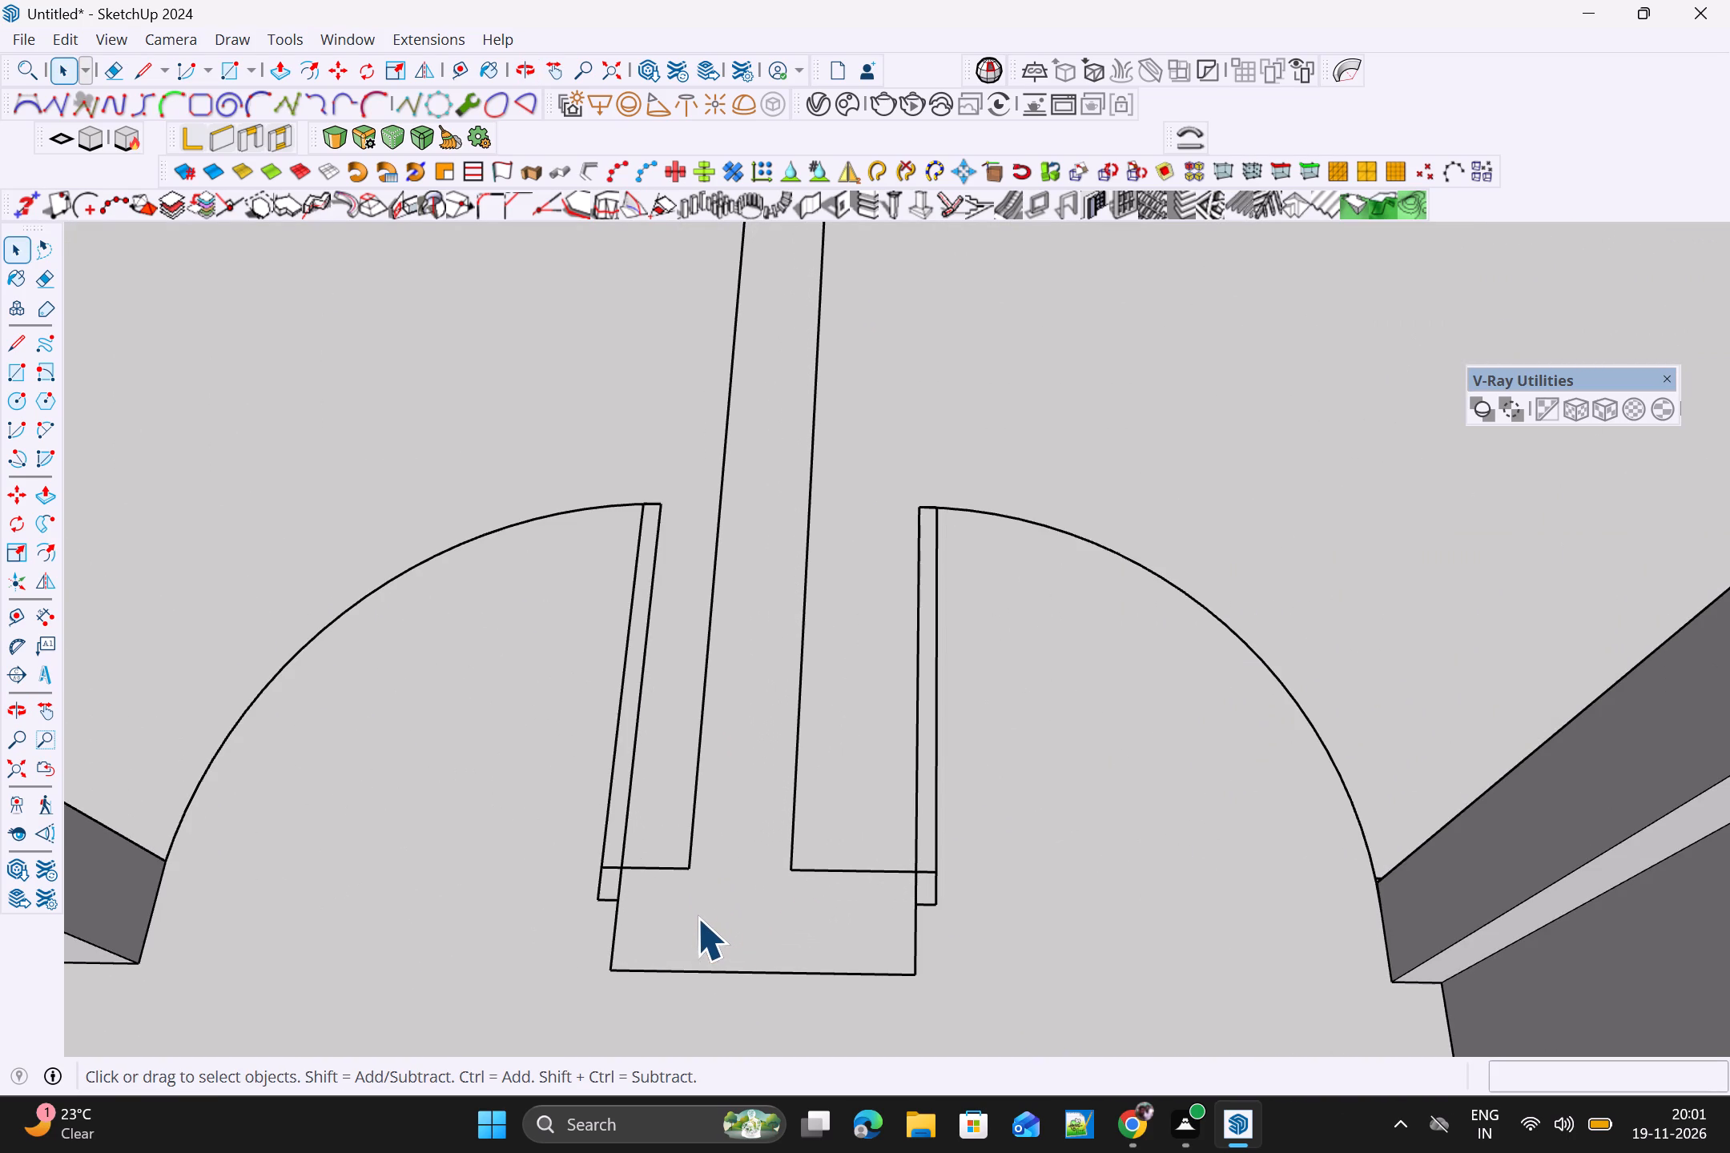
double_click(702, 899)
left_click(737, 801)
scroll(739, 799, "down", 5)
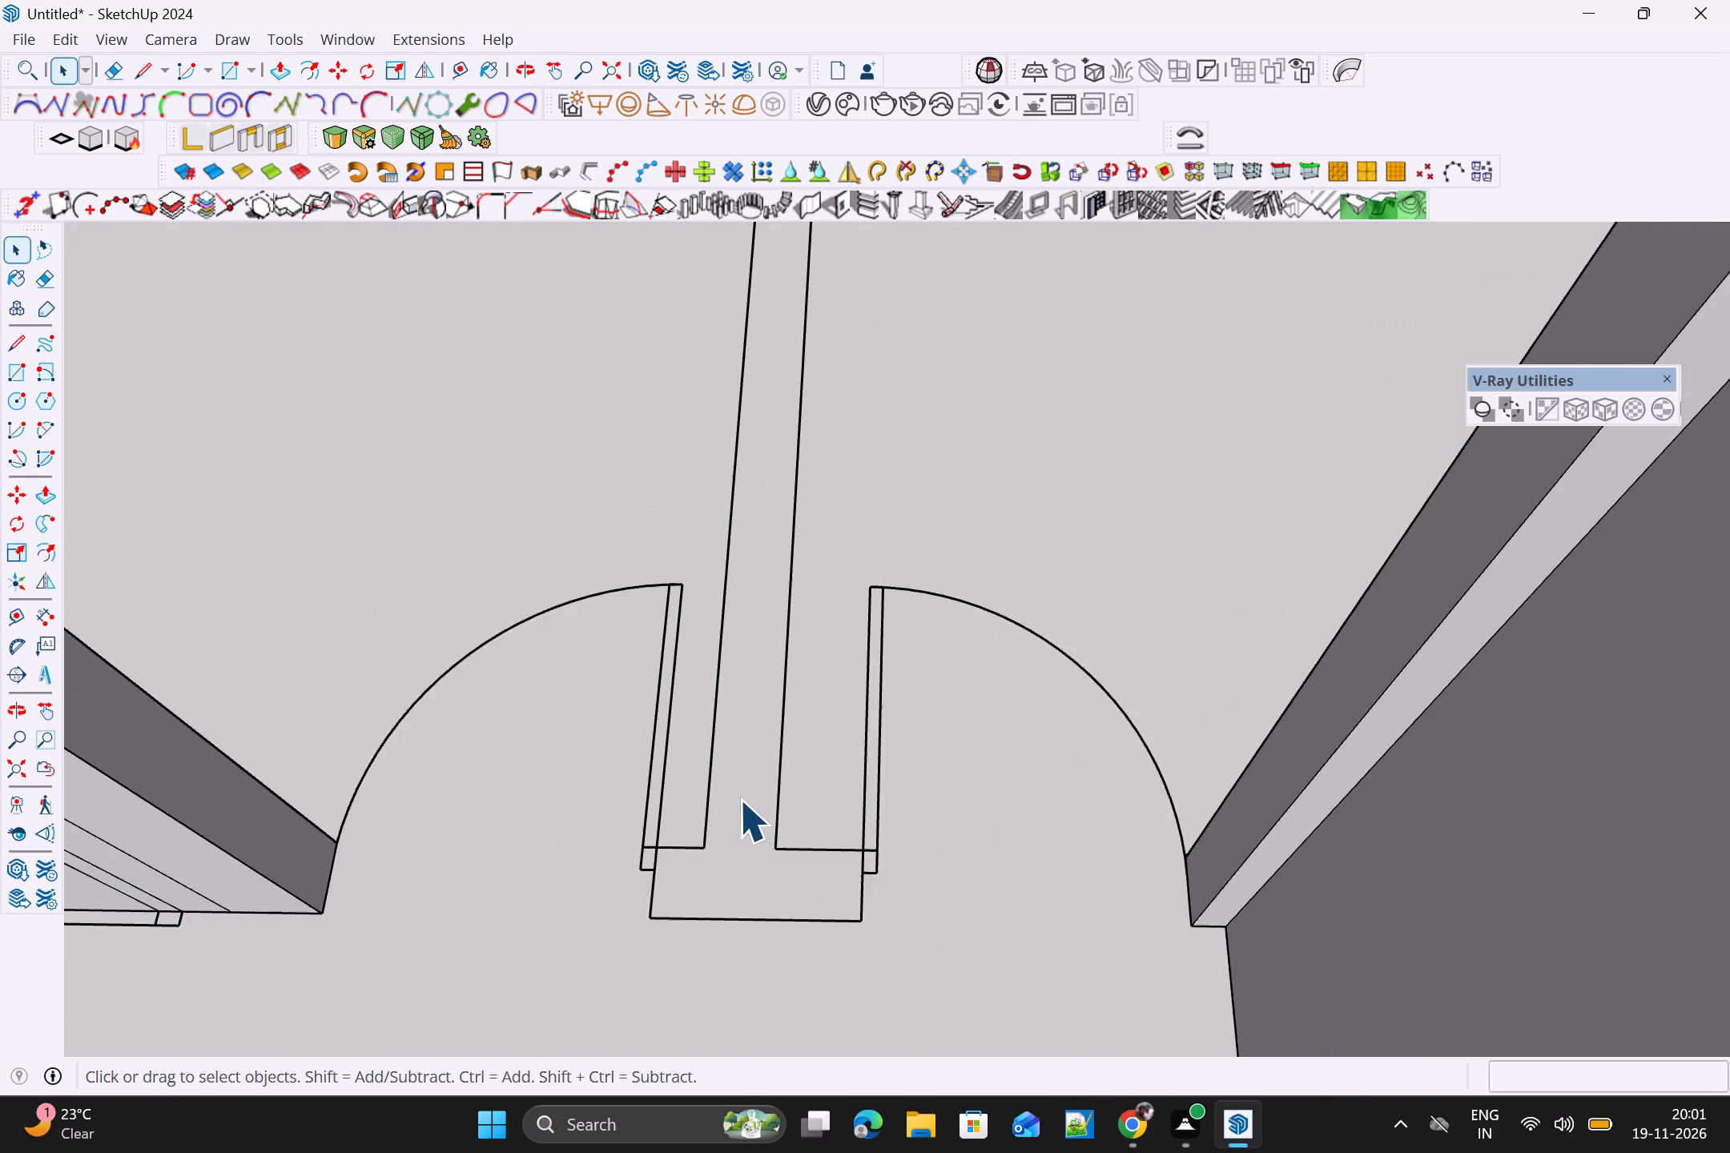
Draw a 5" line along the short side of the partition's foot beside the left rear door.
scroll(739, 799, "down", 4)
key("l")
left_click(683, 830)
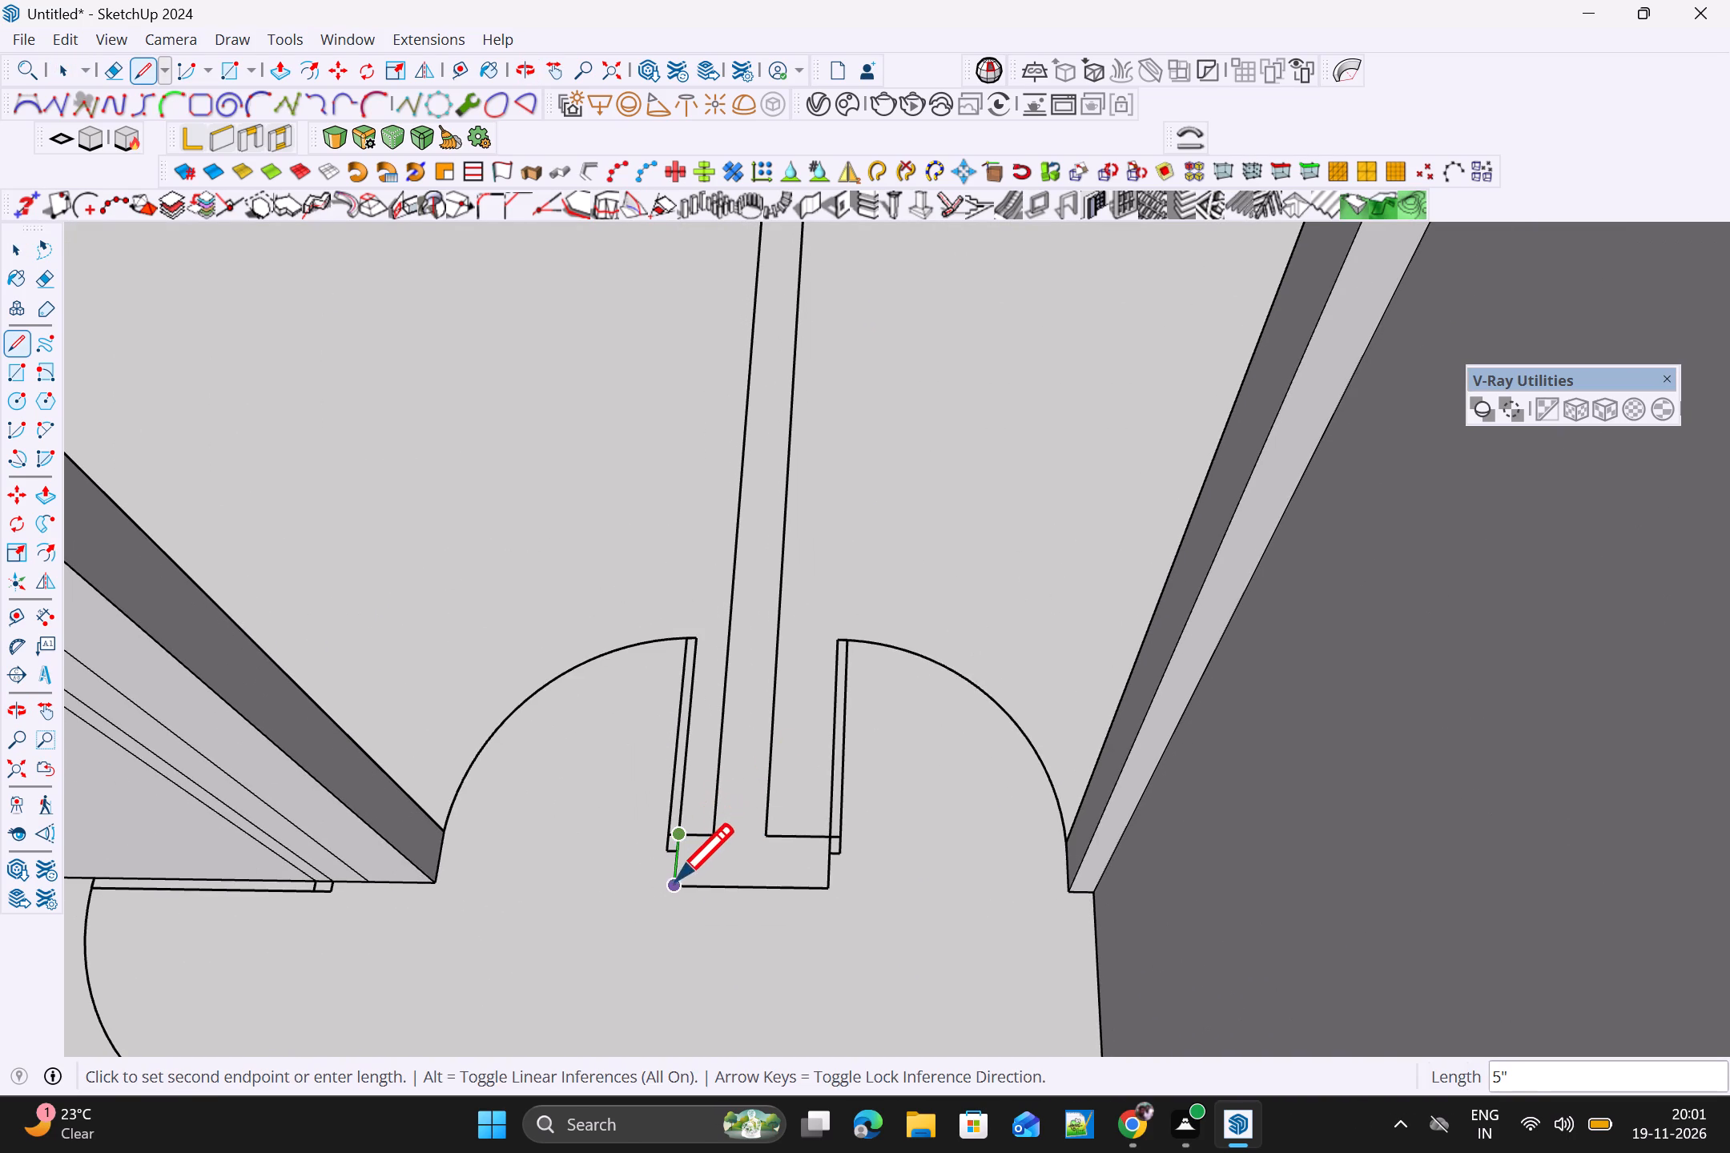
left_click(675, 890)
key("space")
Push/Pull the partition face between the two rear rooms up to 10'.
scroll(809, 879, "down", 8)
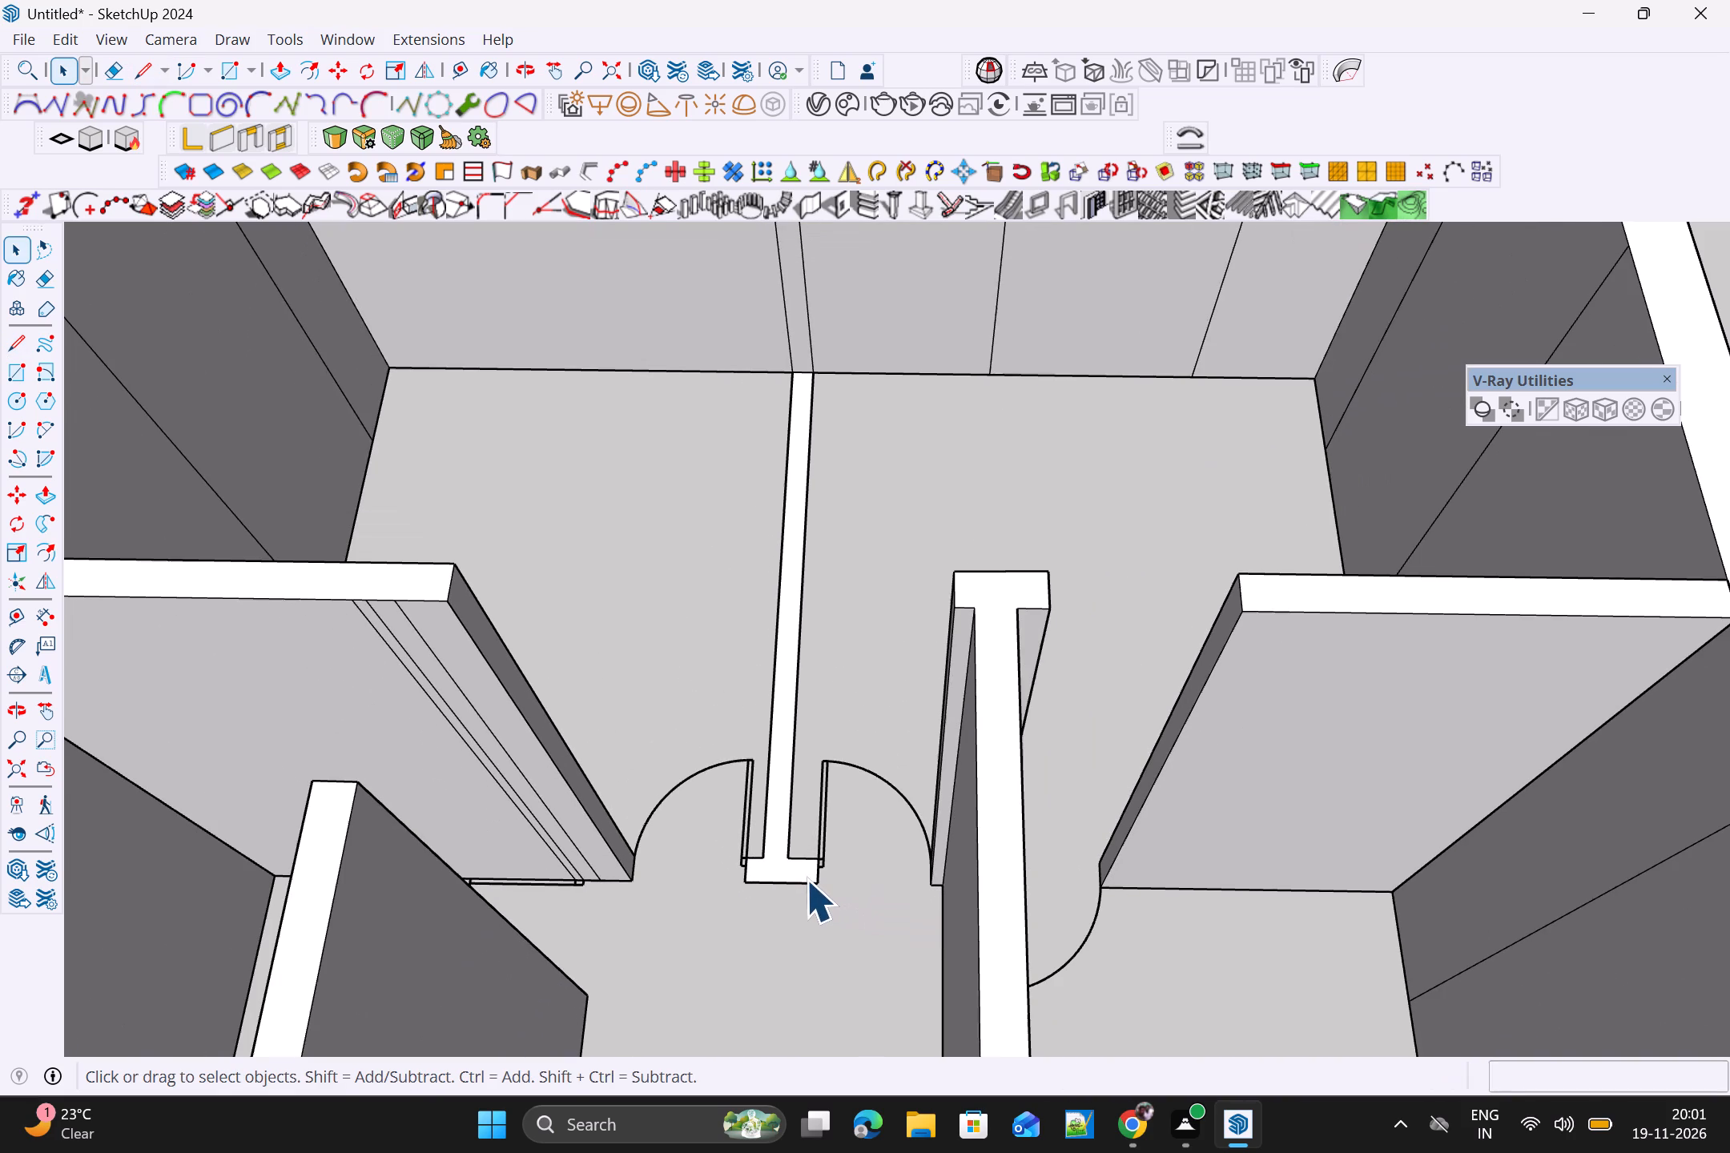
key("p")
left_click(763, 835)
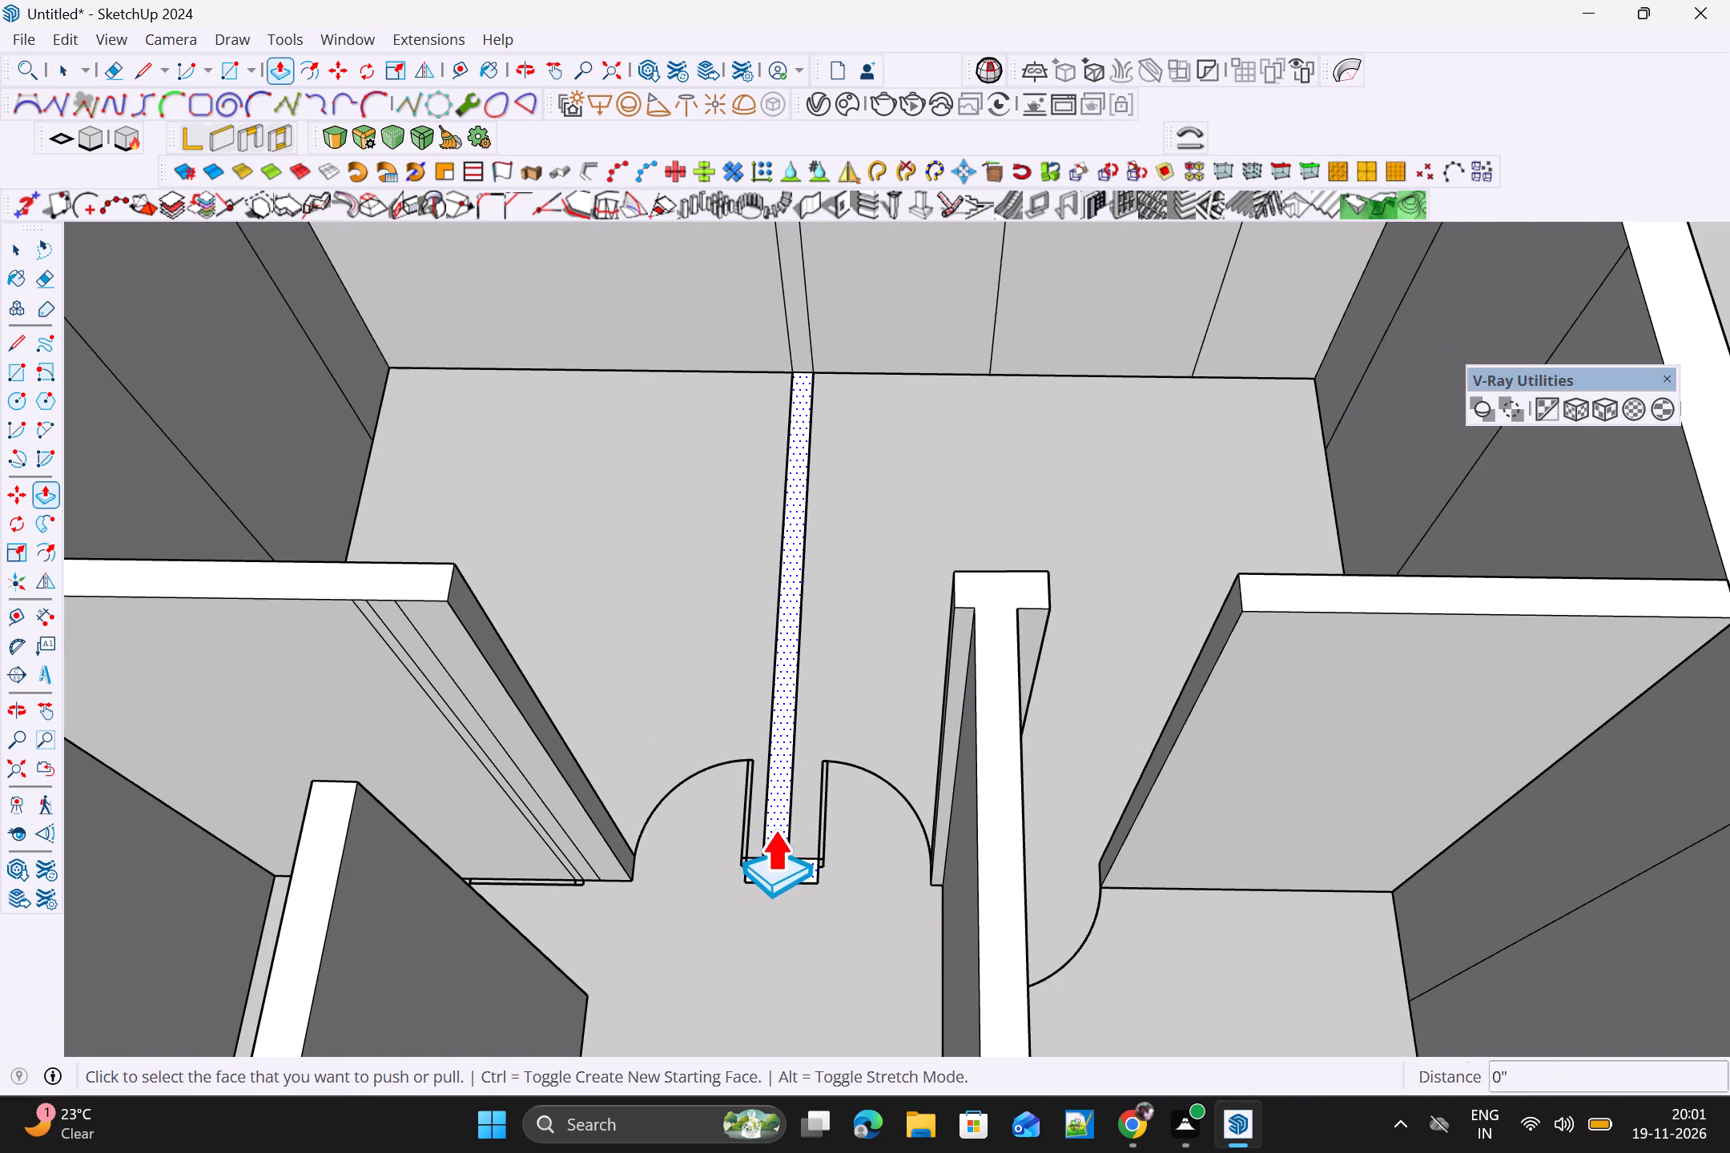
left_click(774, 828)
type("10'")
key("Return")
key("space")
scroll(807, 648, "down", 11)
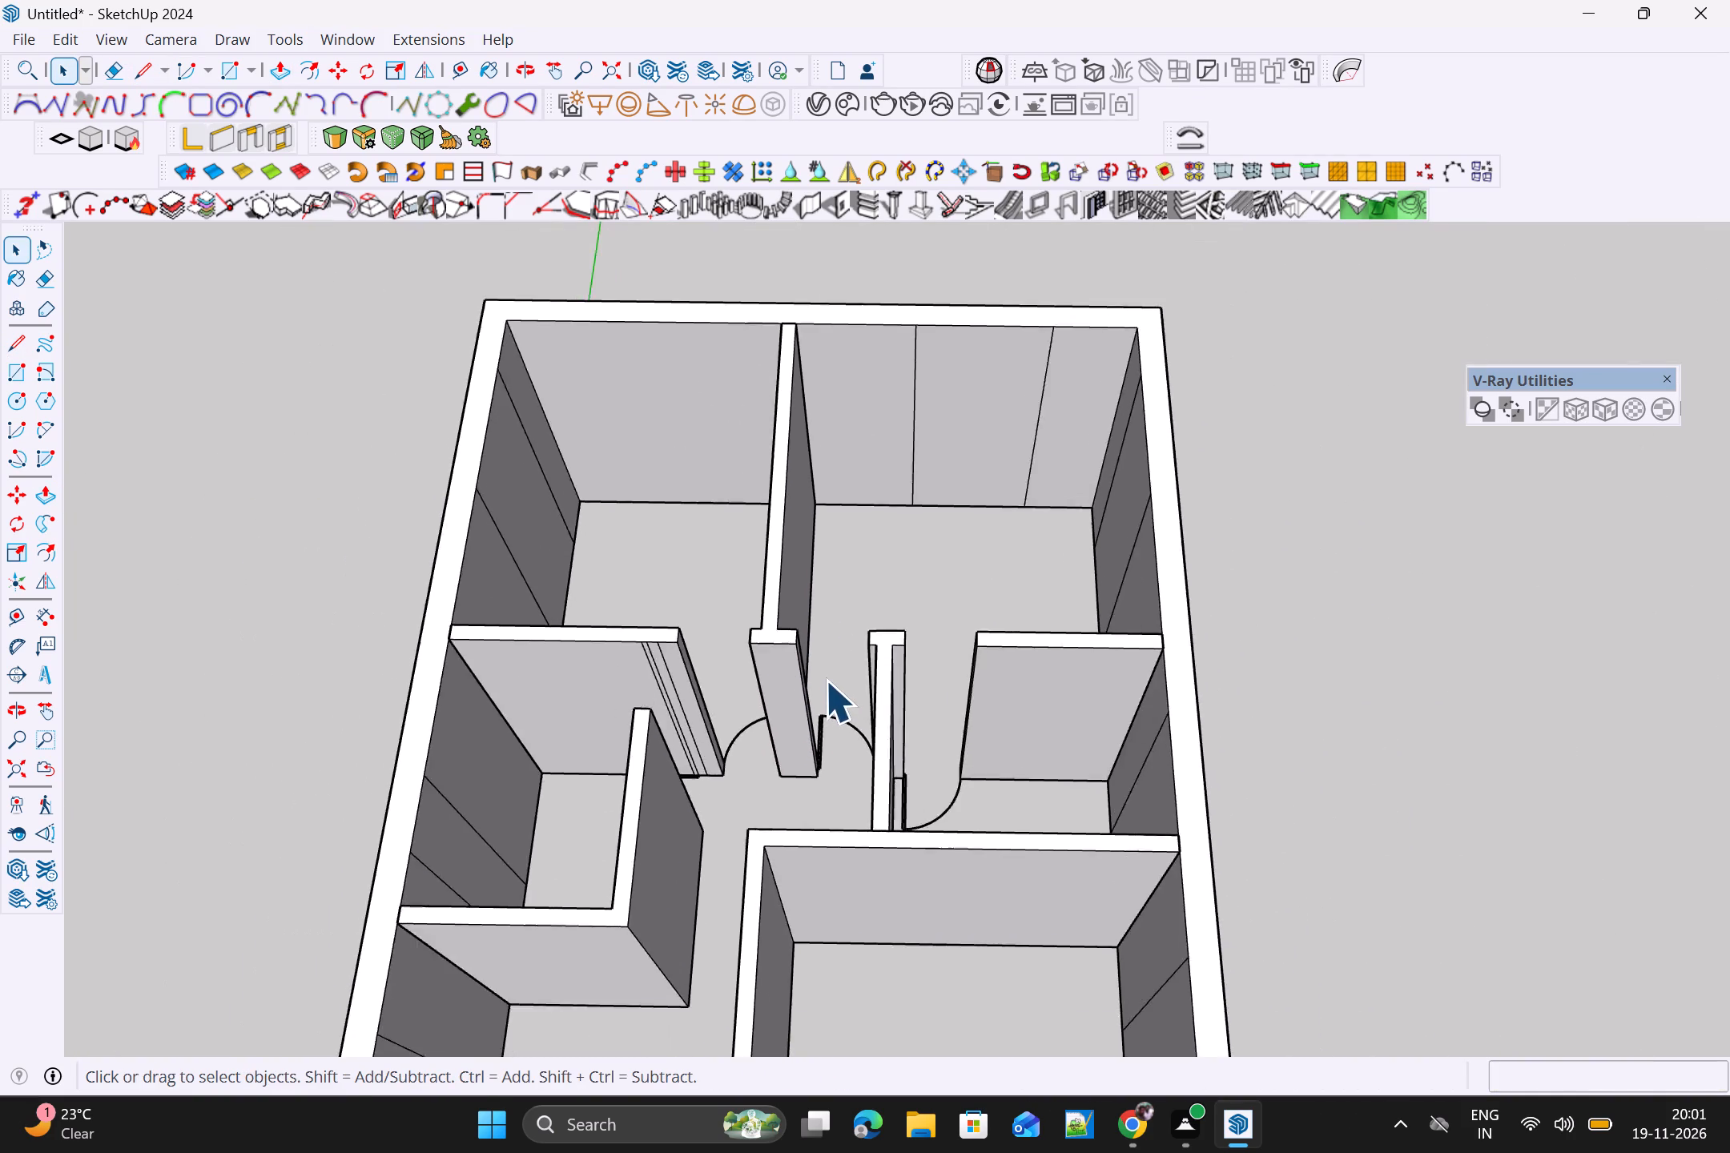
Inspect the whole wall model and check the short partition near the front by opening it and selecting its geometry.
scroll(825, 680, "down", 9)
middle_click_drag(850, 834, 898, 597)
scroll(1191, 878, "down", 3)
middle_click_drag(1190, 876, 1056, 633, "shift")
left_click(1173, 781)
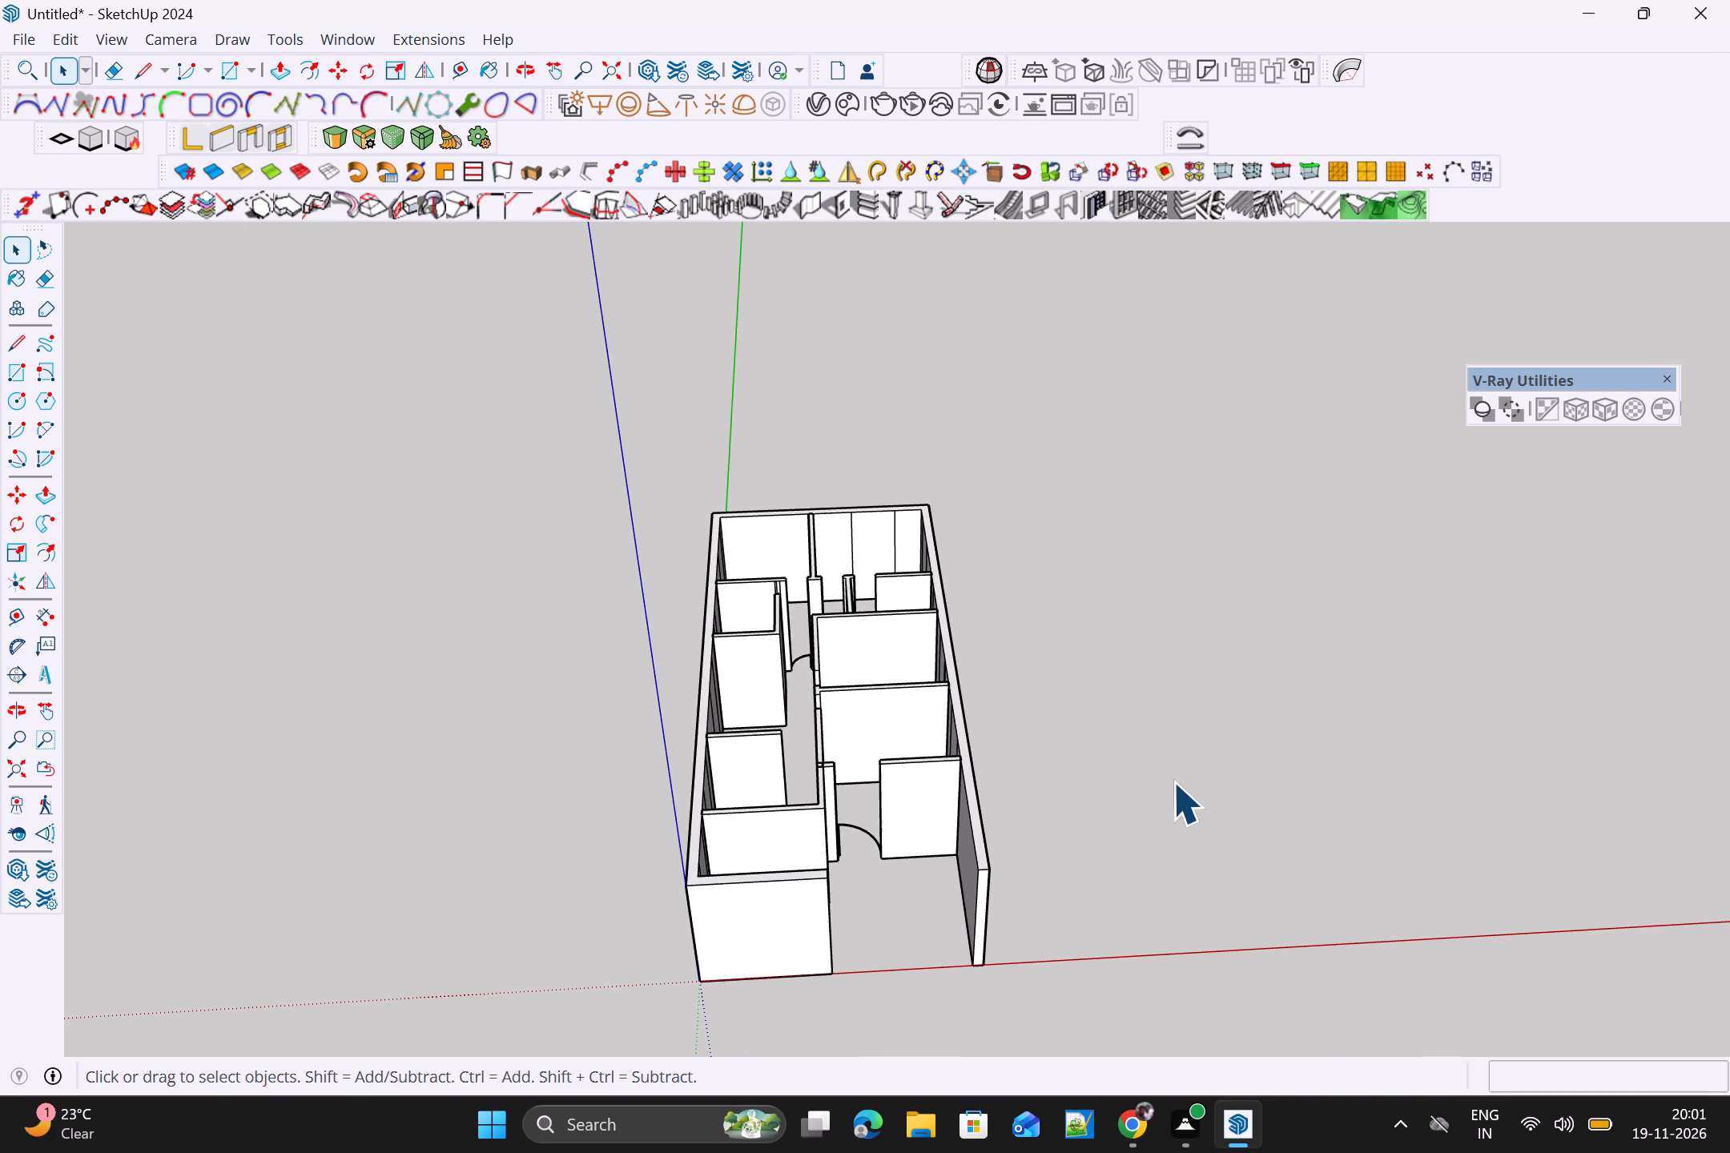
double_click(930, 808)
triple_click(930, 797)
left_click(930, 795)
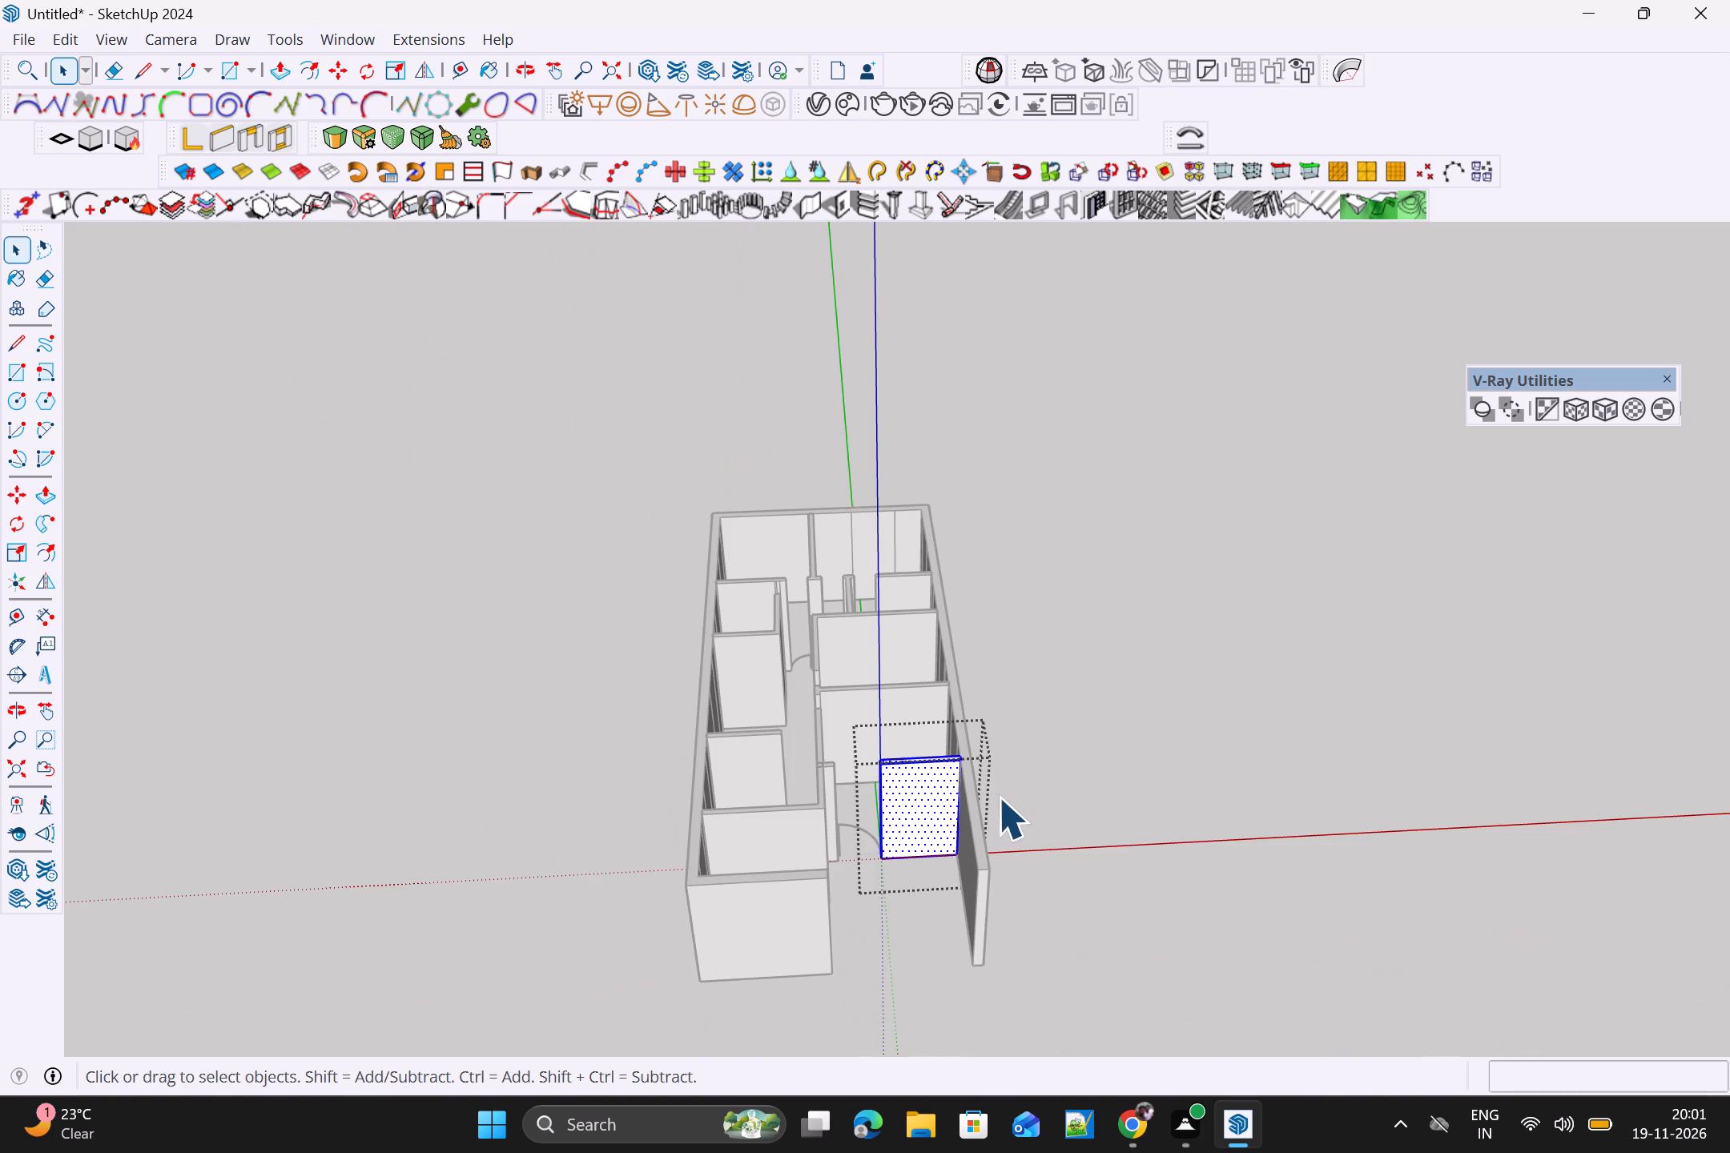
key("Escape")
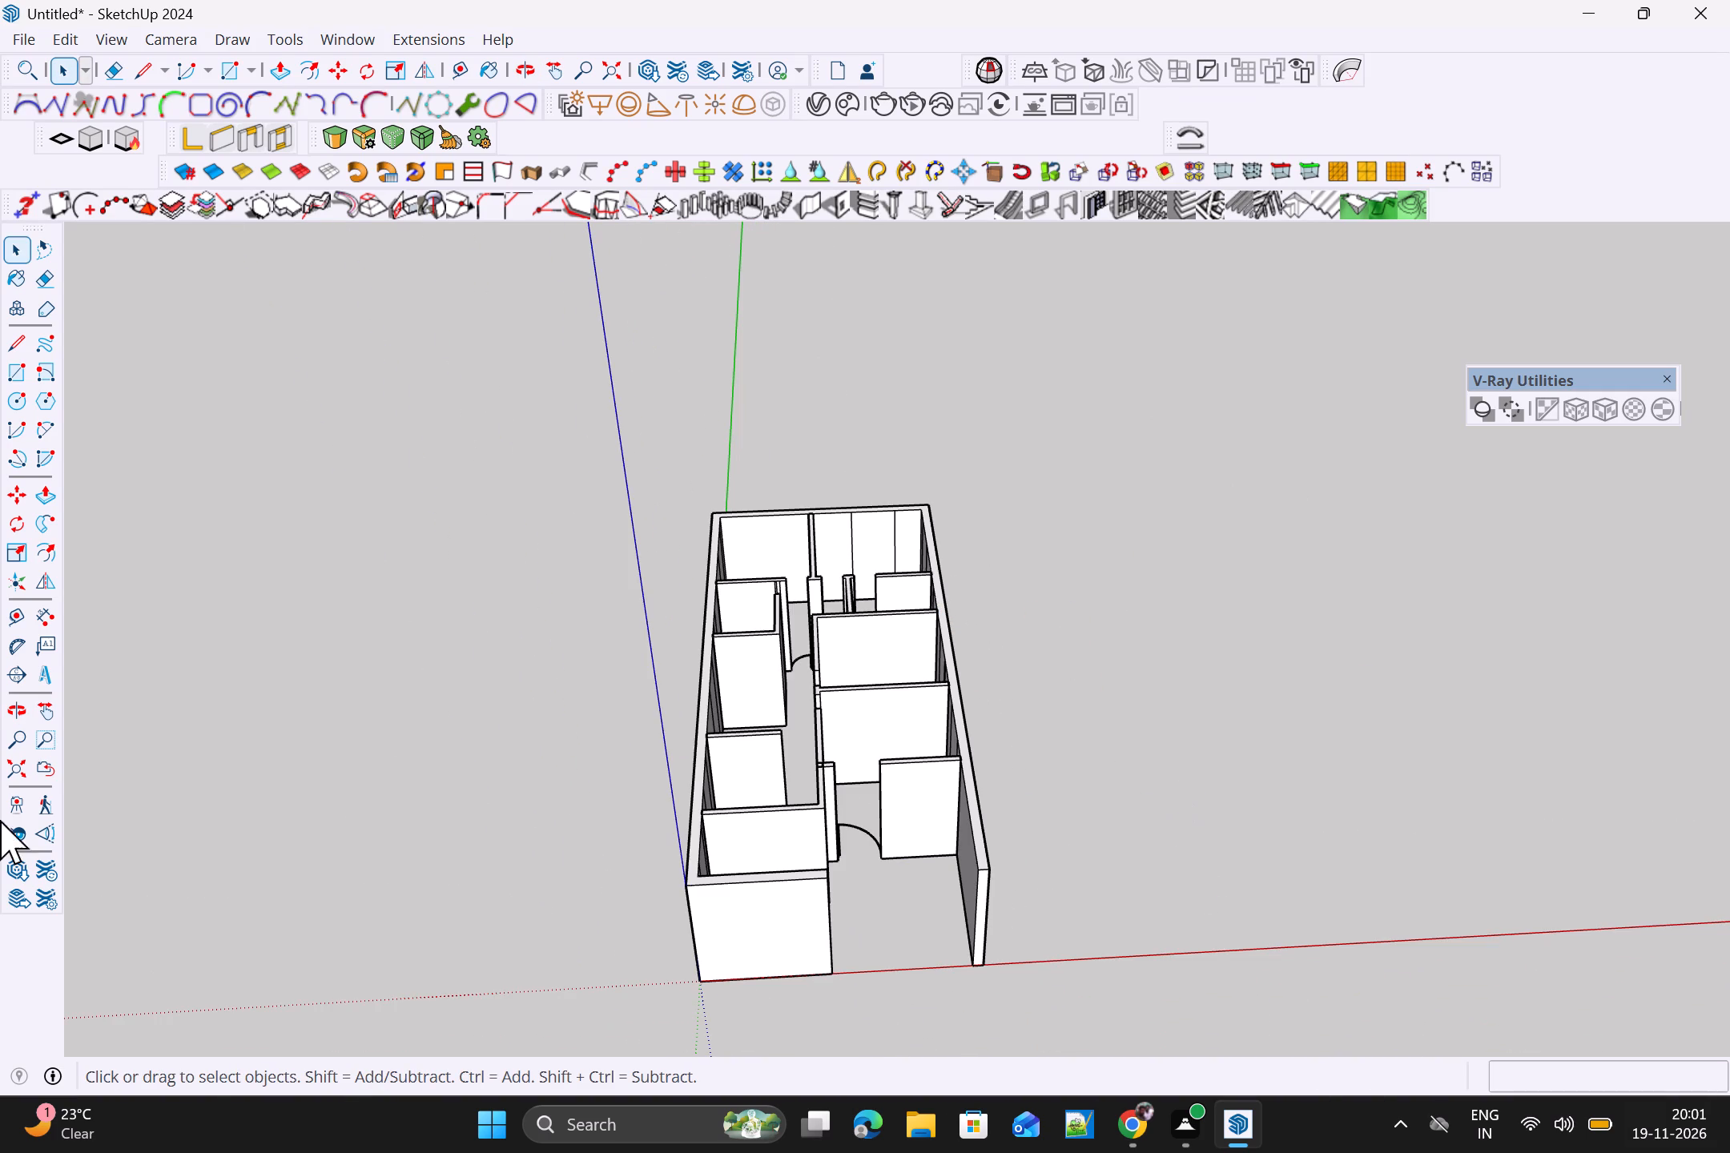
Erase the floor door symbols of the front hall, the middle room and the small room behind it.
scroll(854, 791, "up", 2)
middle_click_drag(996, 870, 978, 956)
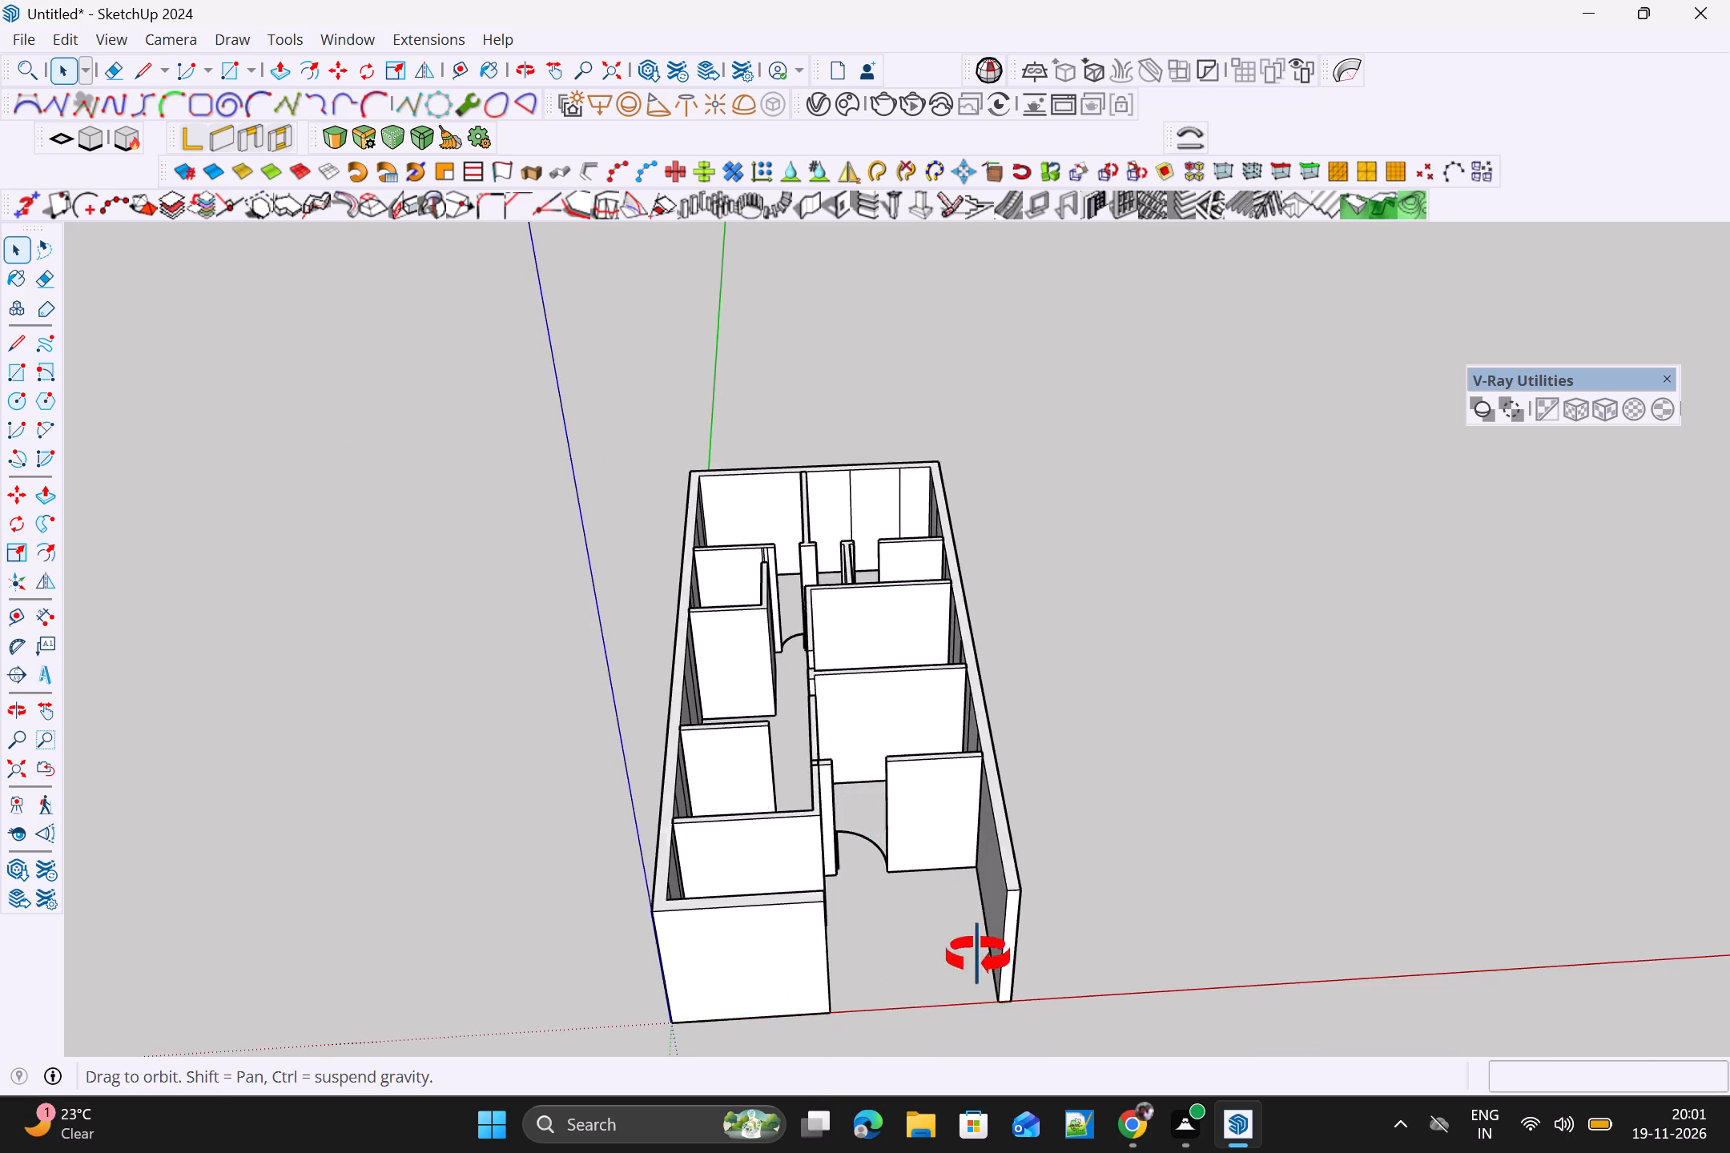
middle_click_drag(978, 956, 865, 1152)
scroll(682, 922, "up", 6)
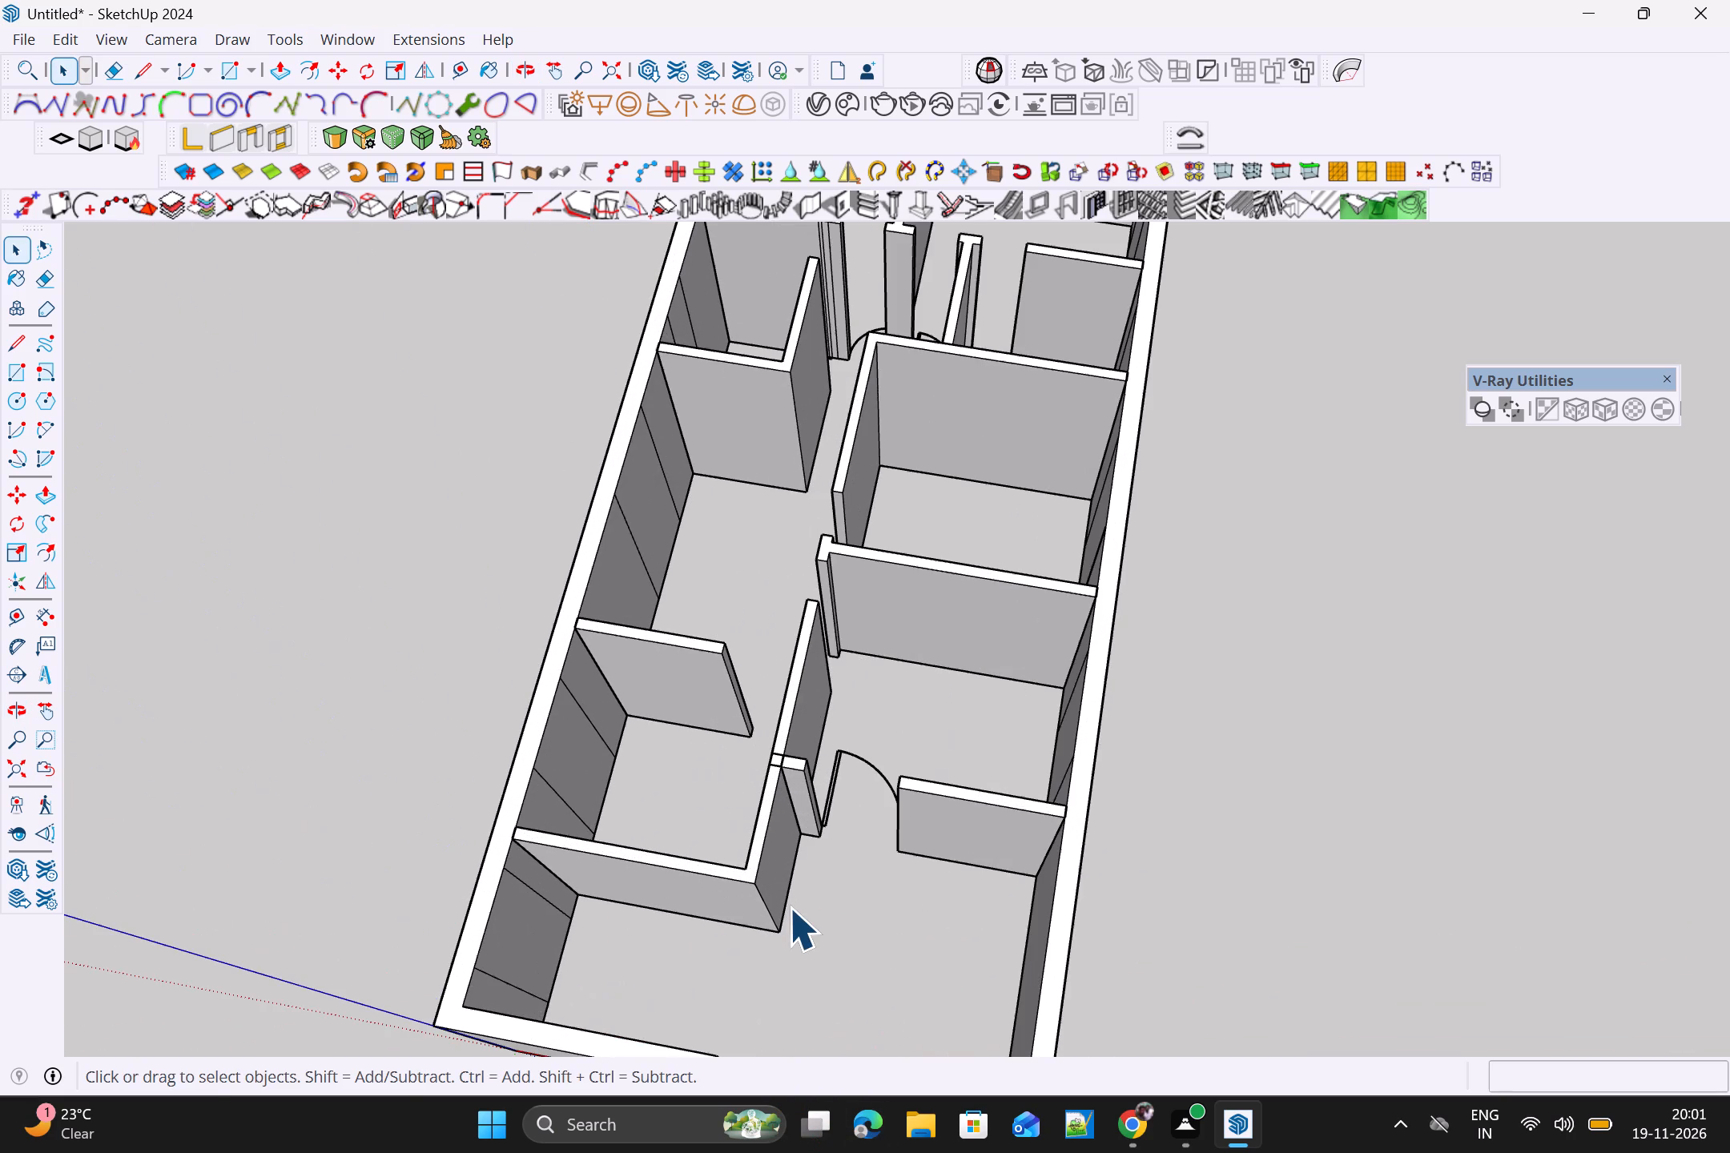
key("e")
scroll(792, 870, "up", 4)
left_click_drag(905, 645, 905, 652)
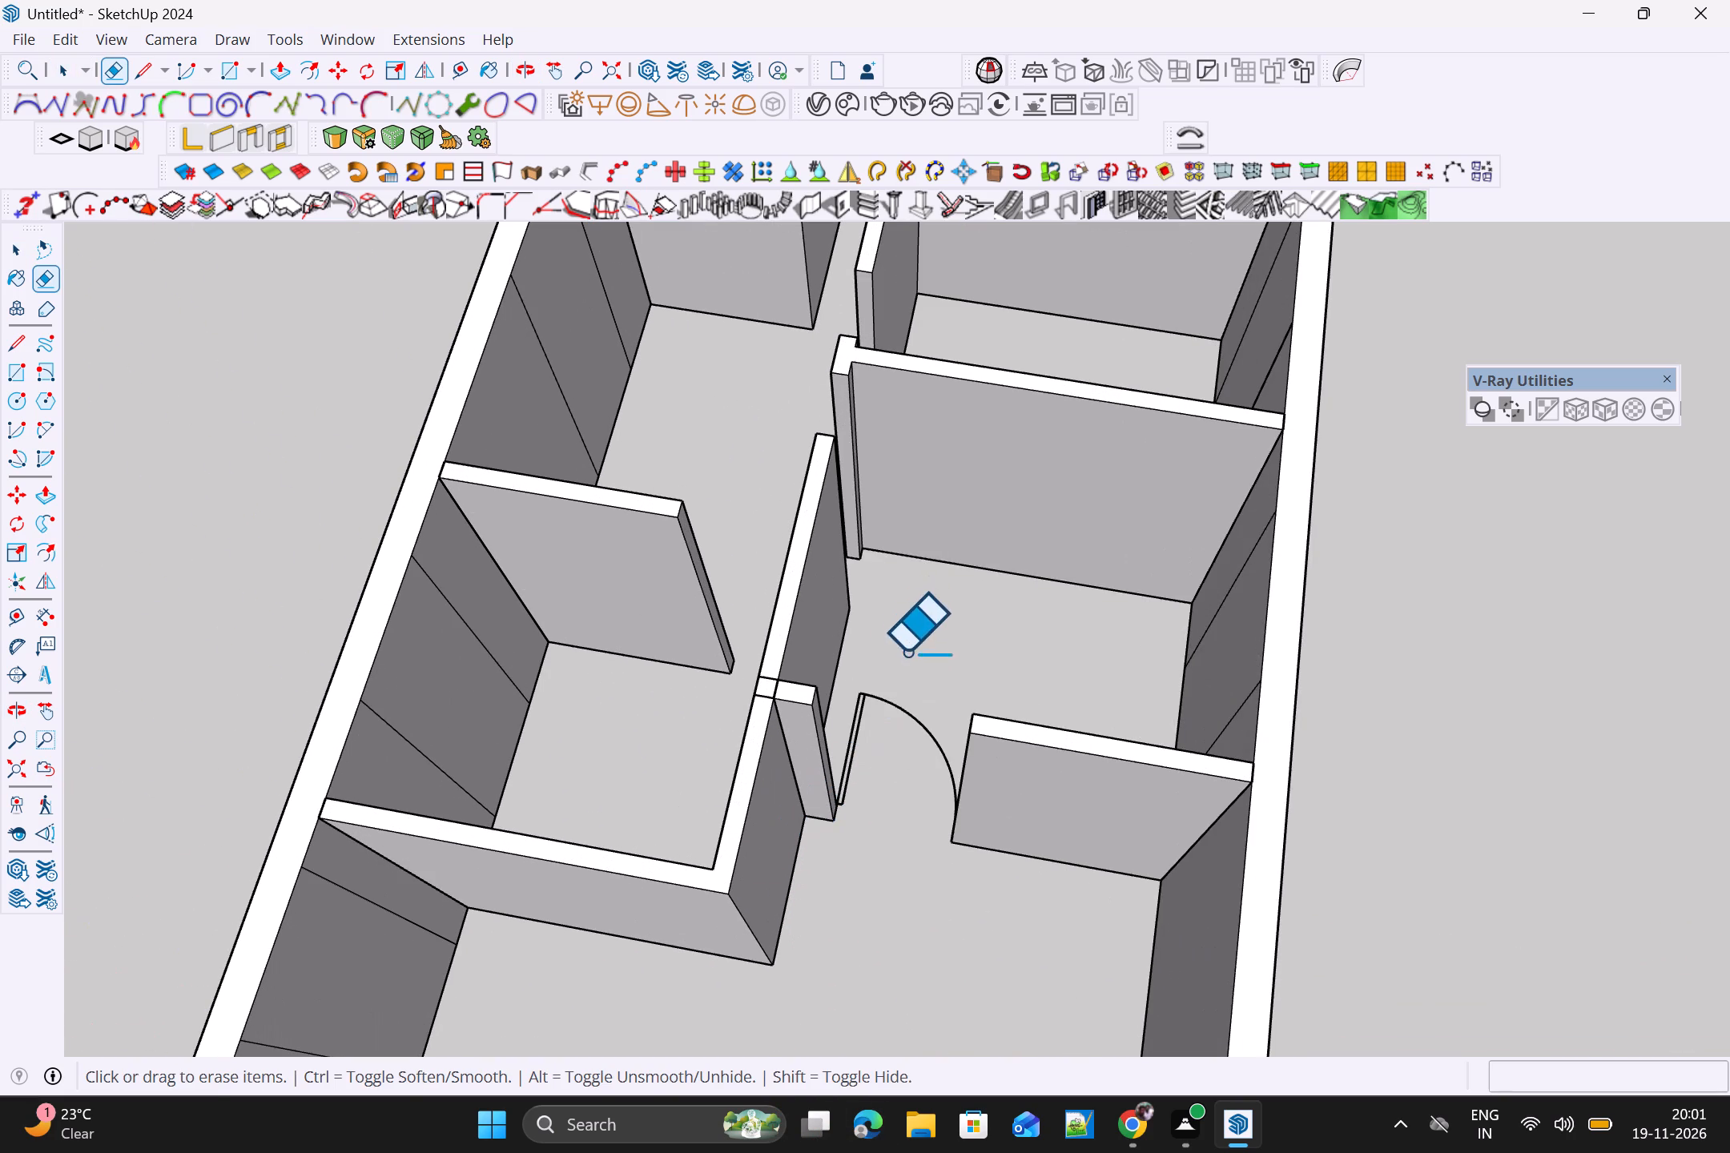
left_click_drag(905, 652, 904, 790)
scroll(886, 774, "down", 3)
middle_click_drag(850, 757, 851, 1031)
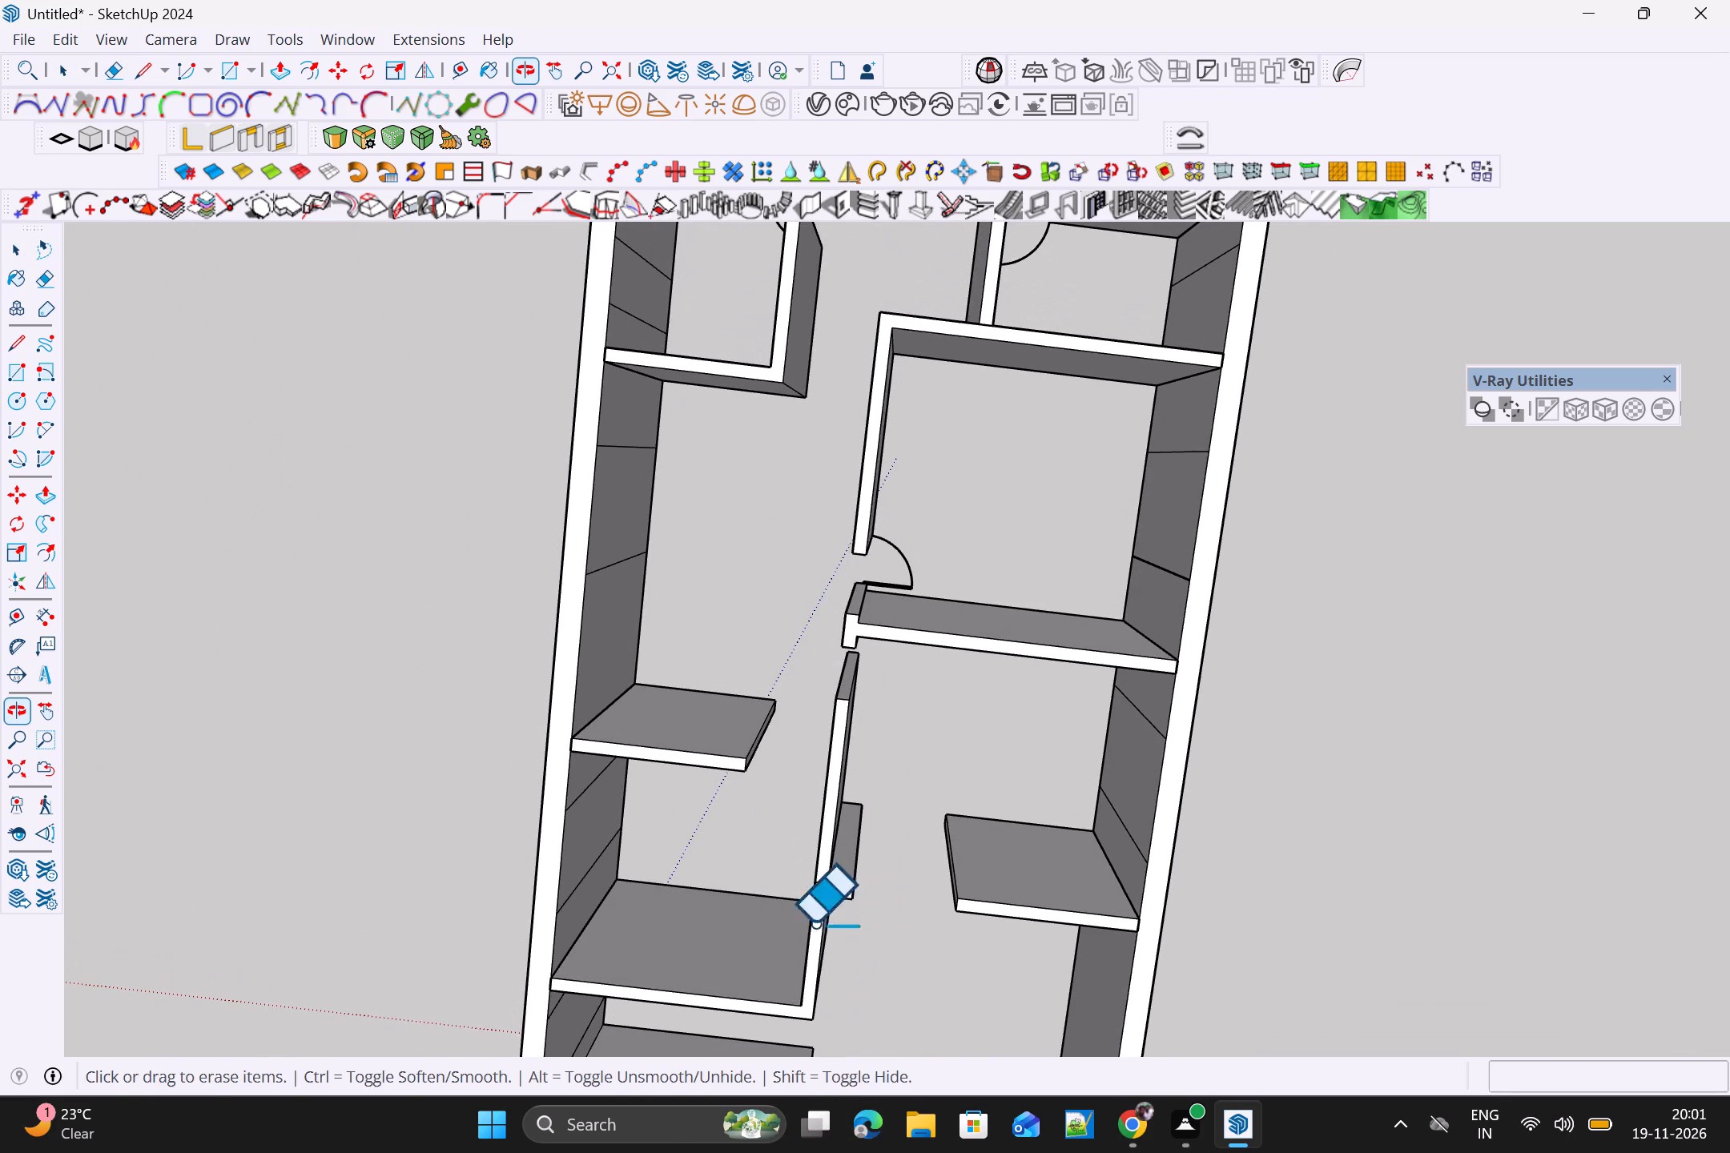
left_click_drag(960, 535, 876, 576)
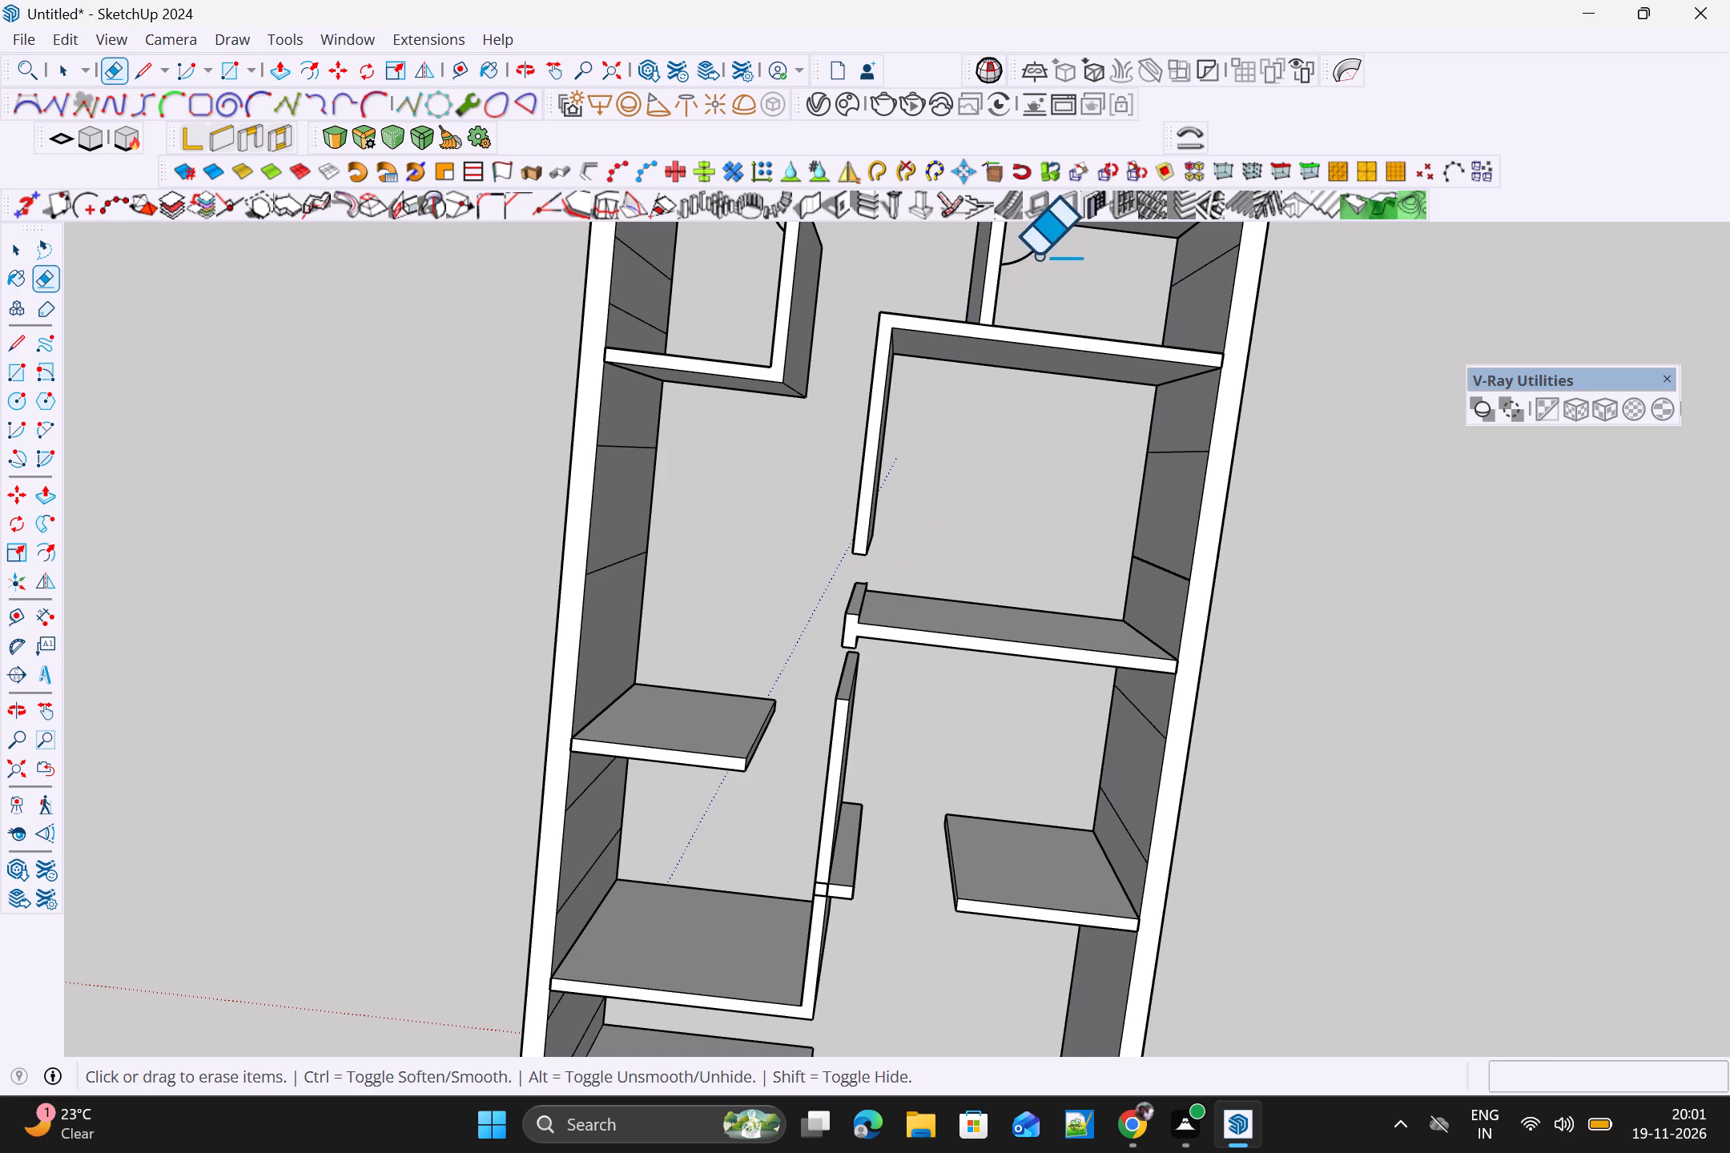
left_click_drag(1039, 247, 1043, 266)
Erase the remaining floor door symbols at the two rear rooms and the small room on the left side.
scroll(1048, 270, "down", 4)
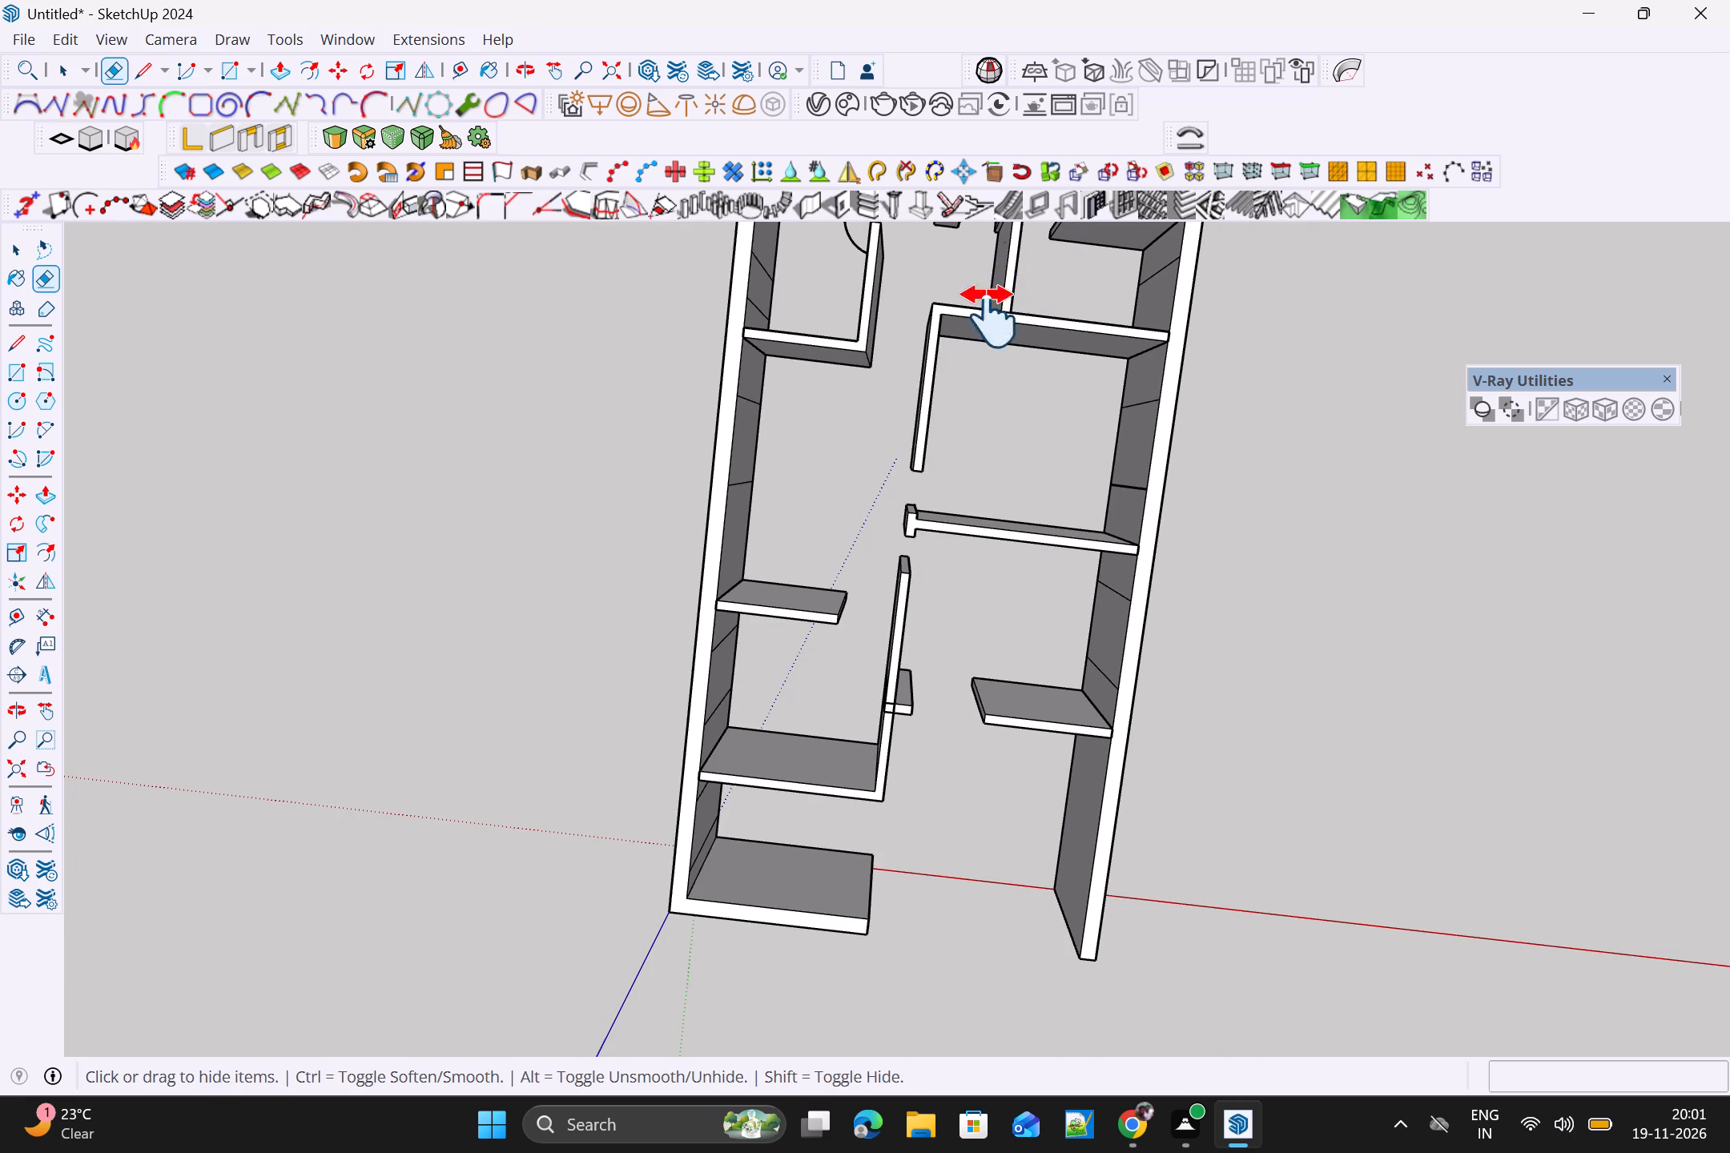
middle_click_drag(989, 313, 985, 581, "shift")
left_click_drag(984, 417, 980, 443)
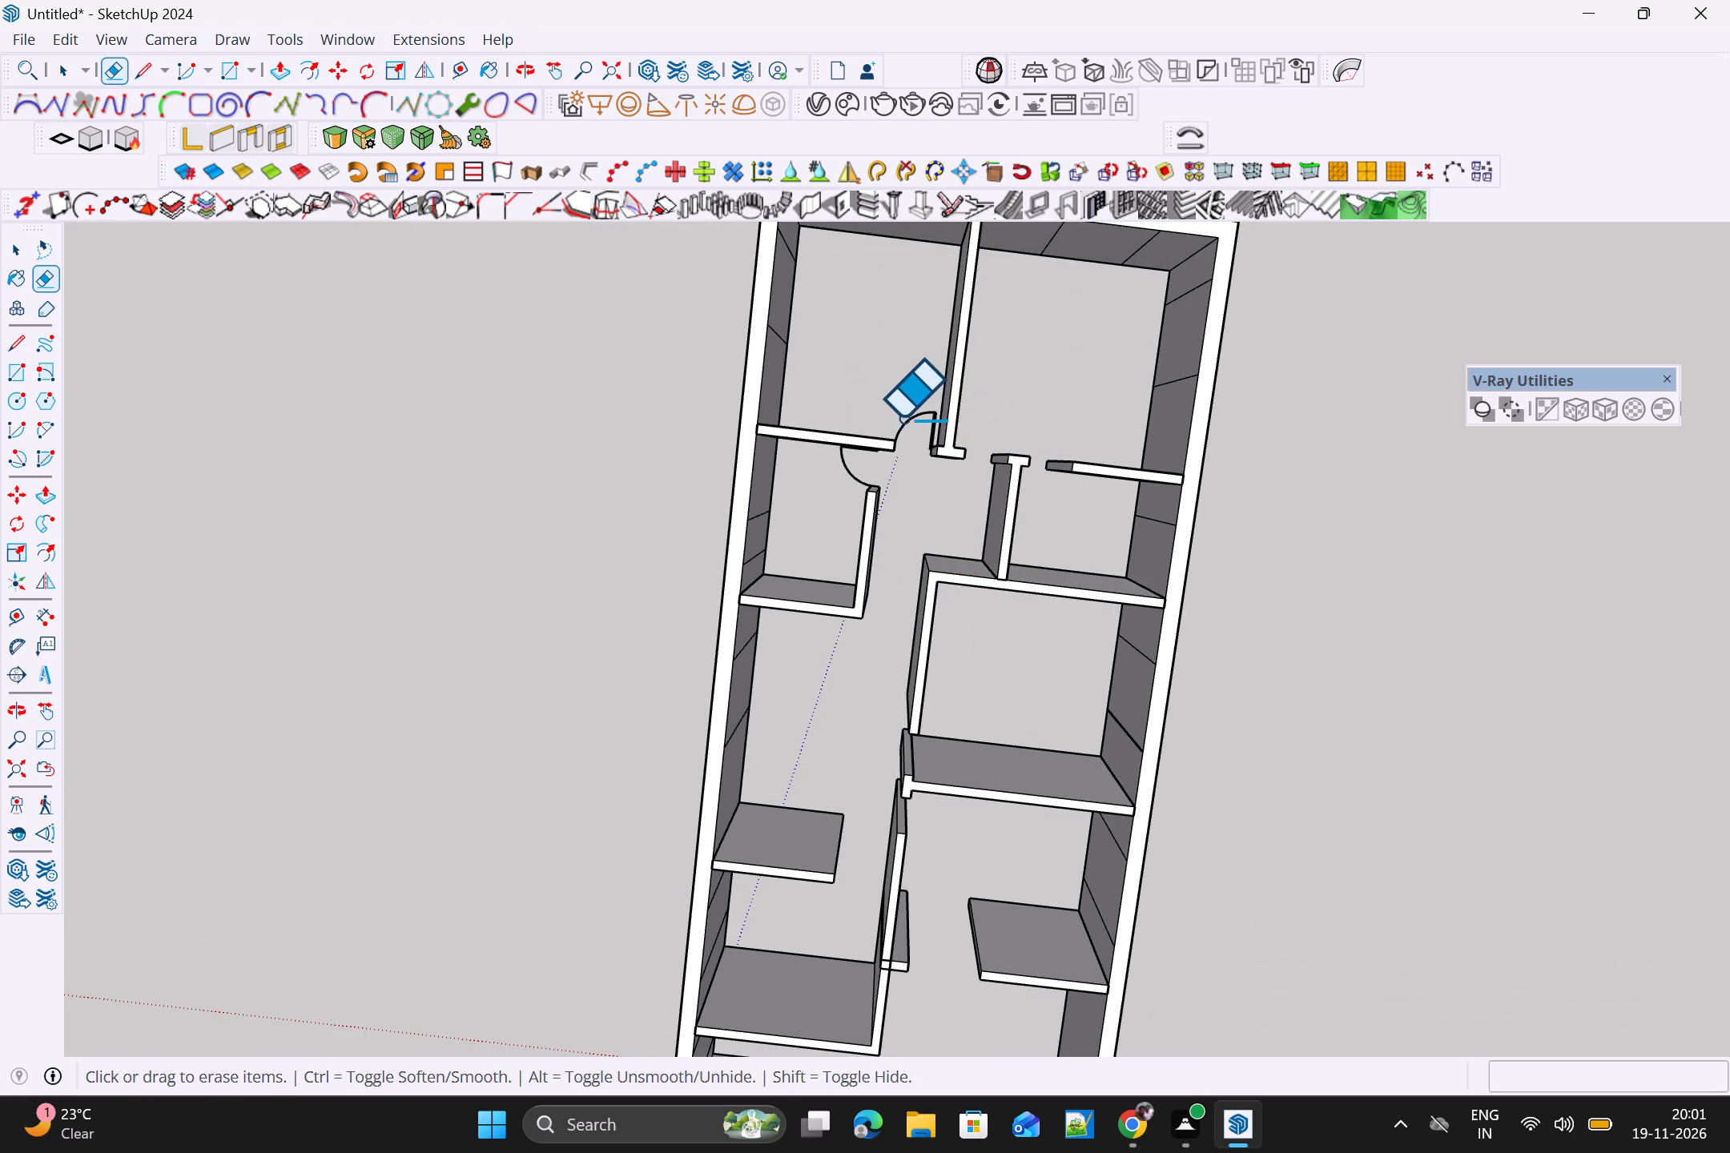
left_click_drag(901, 414, 909, 430)
left_click(829, 475)
left_click_drag(822, 472, 871, 471)
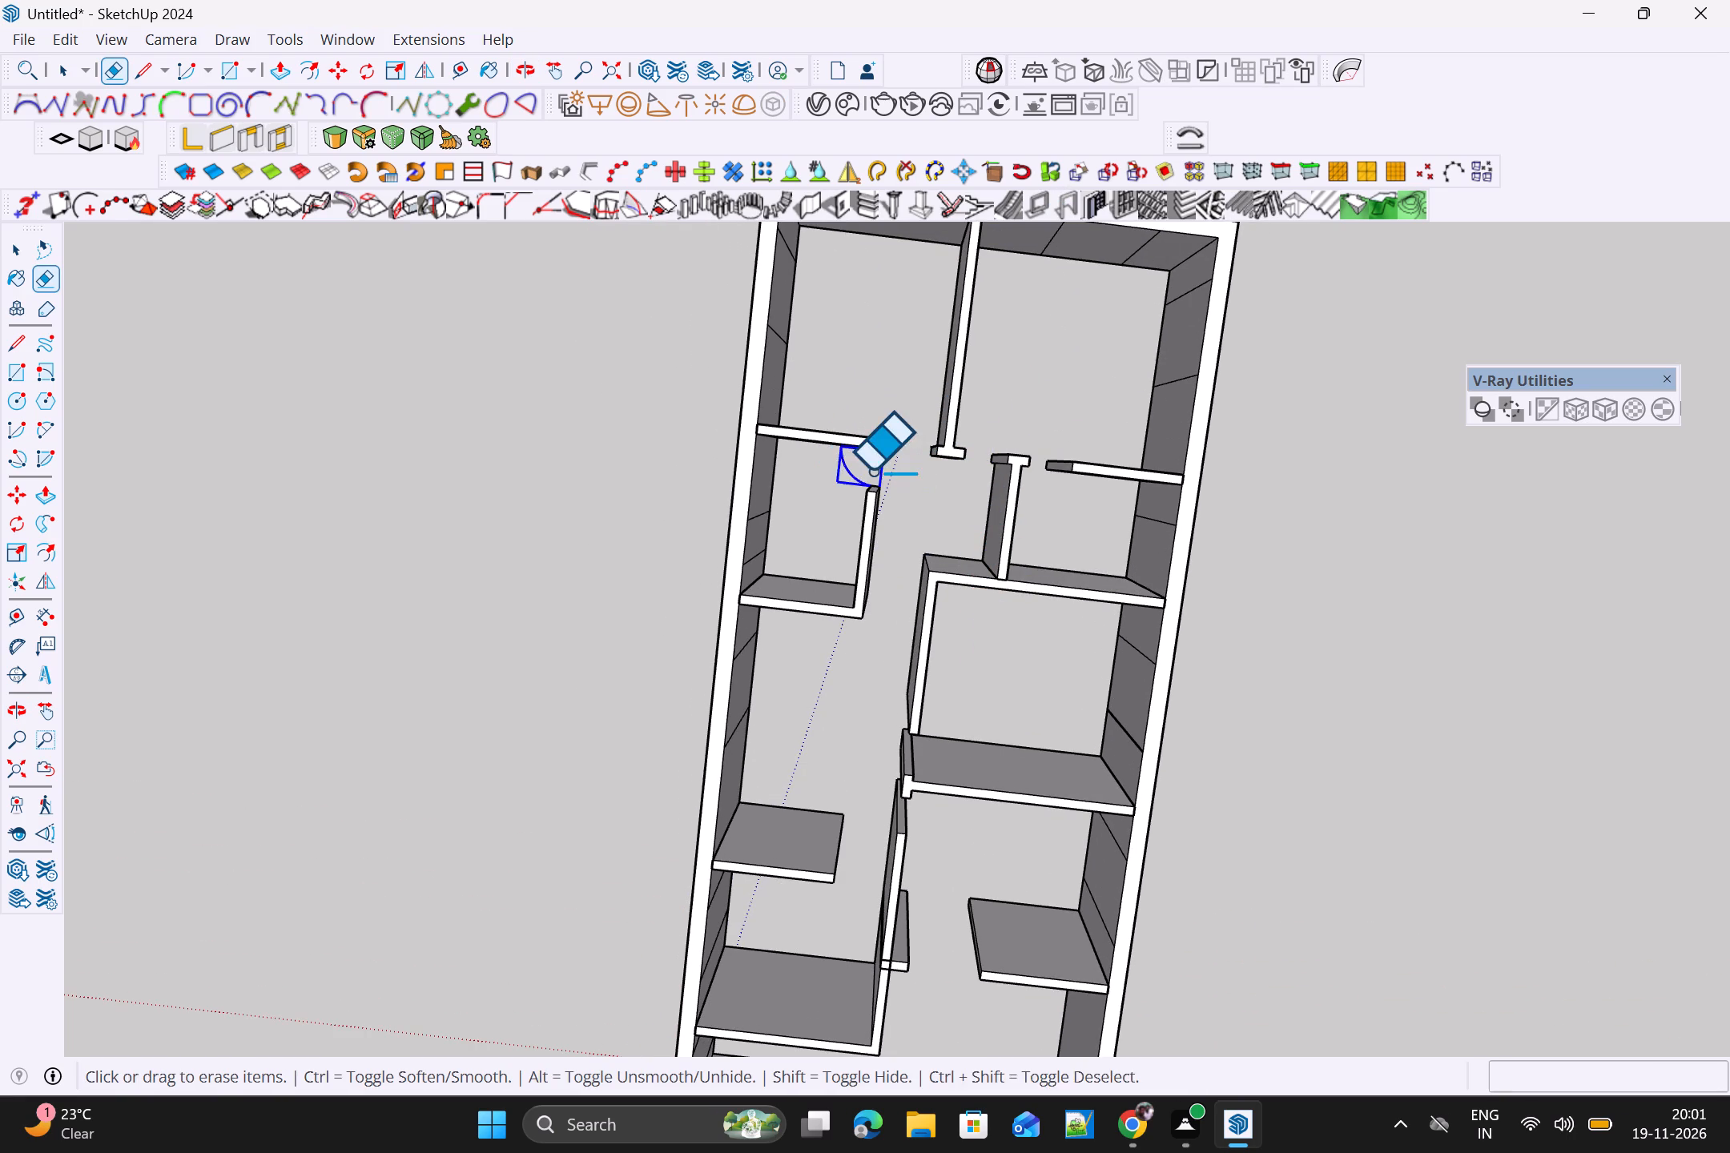
left_click_drag(871, 471, 875, 470)
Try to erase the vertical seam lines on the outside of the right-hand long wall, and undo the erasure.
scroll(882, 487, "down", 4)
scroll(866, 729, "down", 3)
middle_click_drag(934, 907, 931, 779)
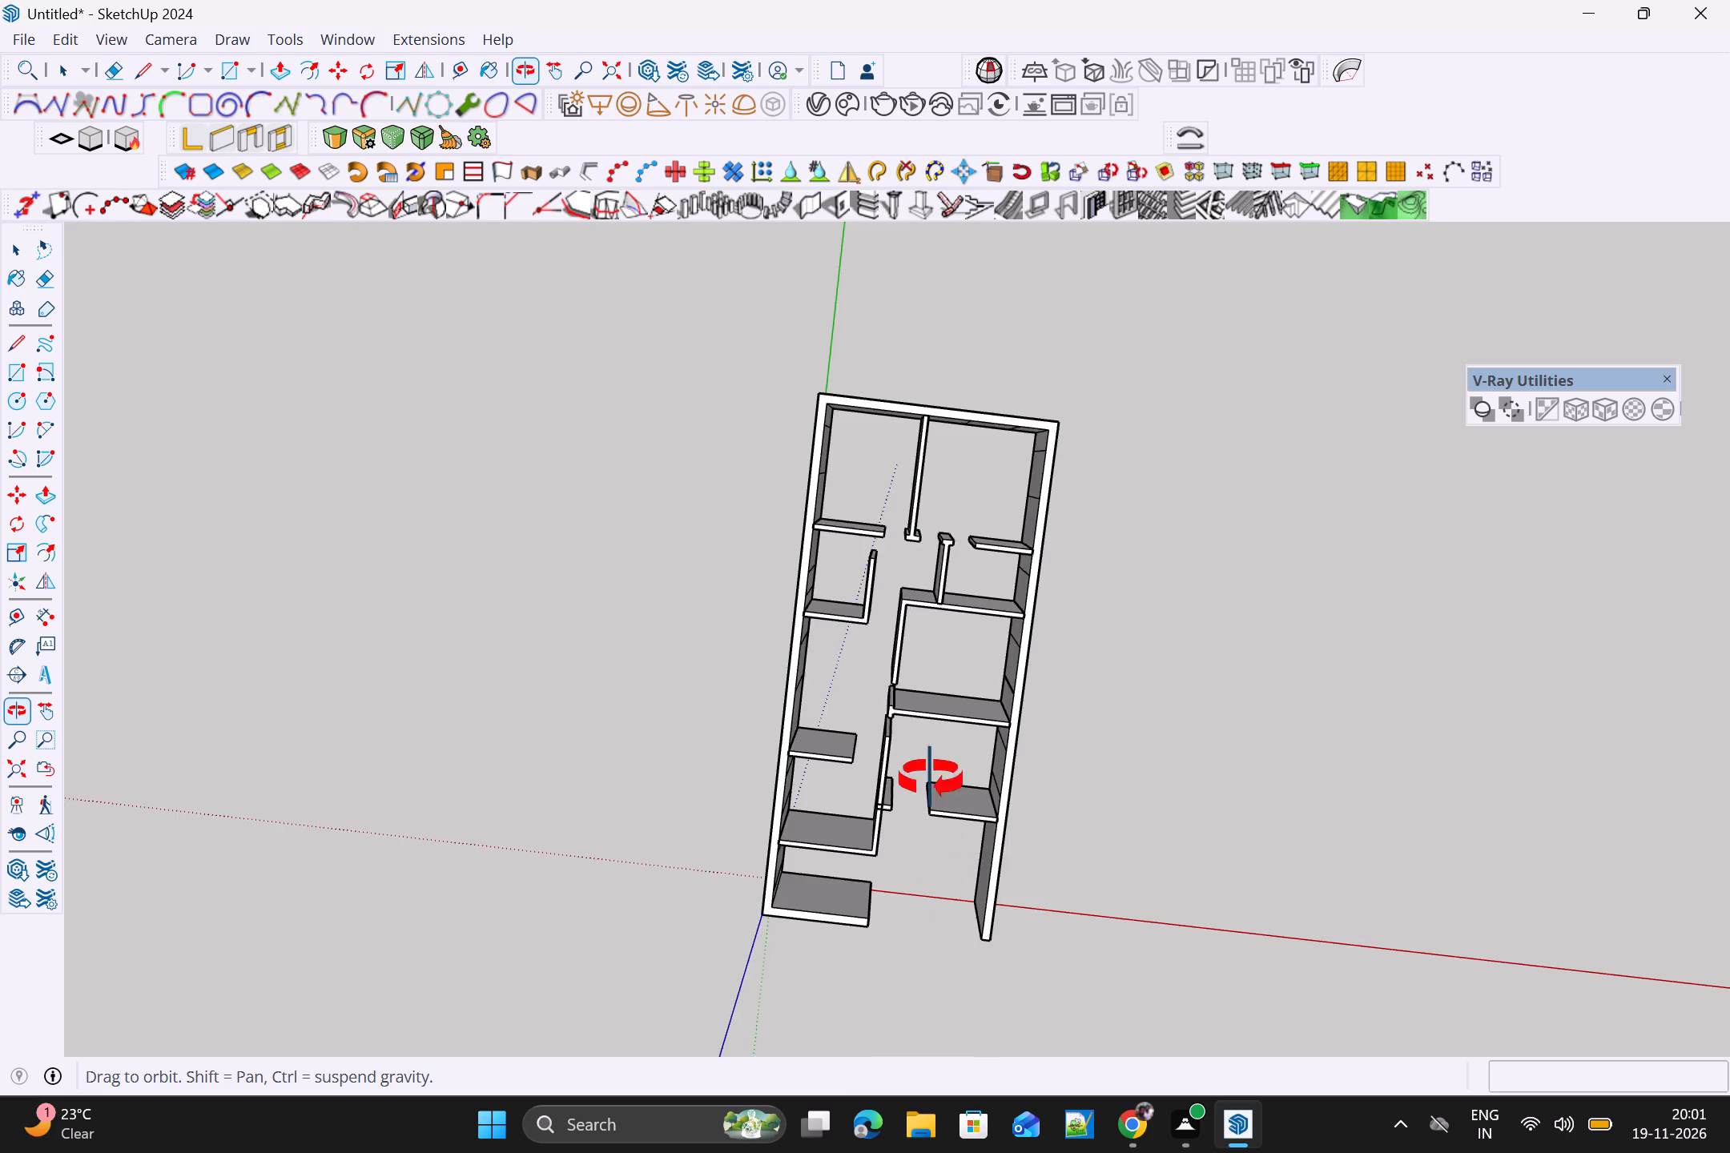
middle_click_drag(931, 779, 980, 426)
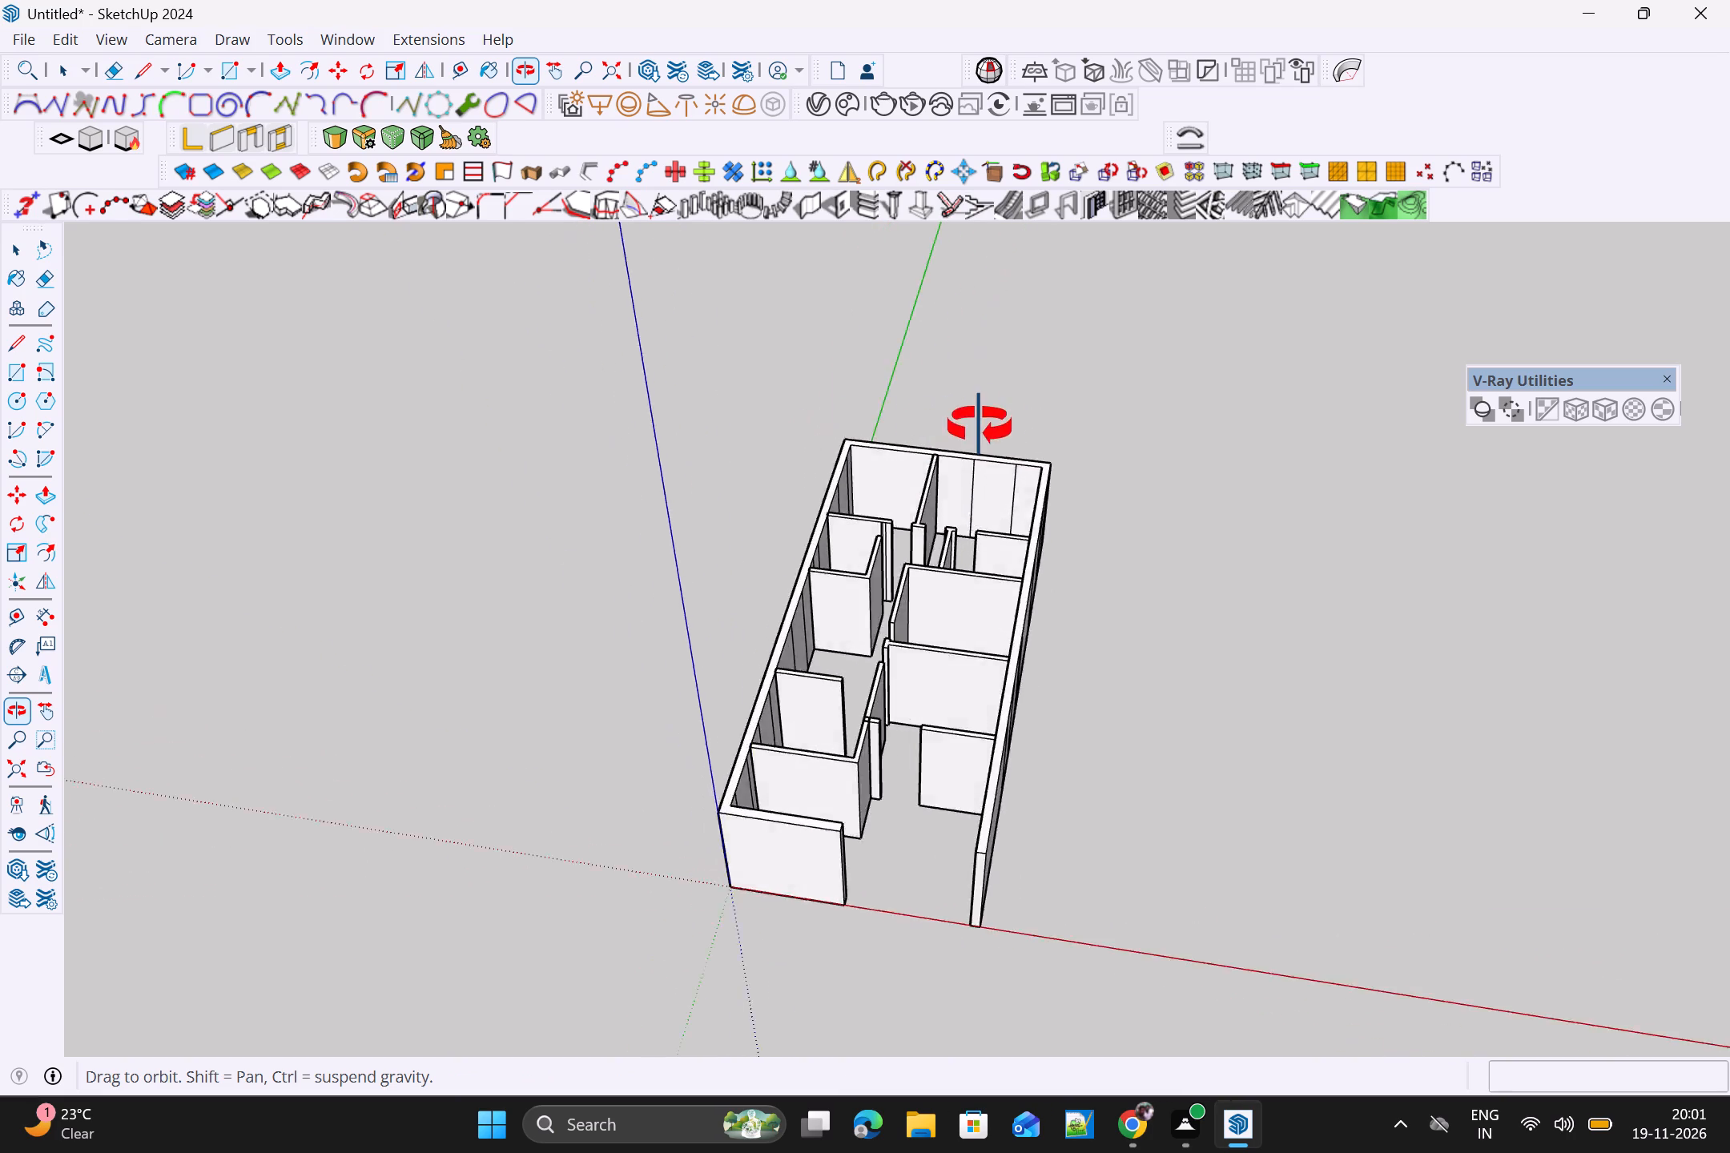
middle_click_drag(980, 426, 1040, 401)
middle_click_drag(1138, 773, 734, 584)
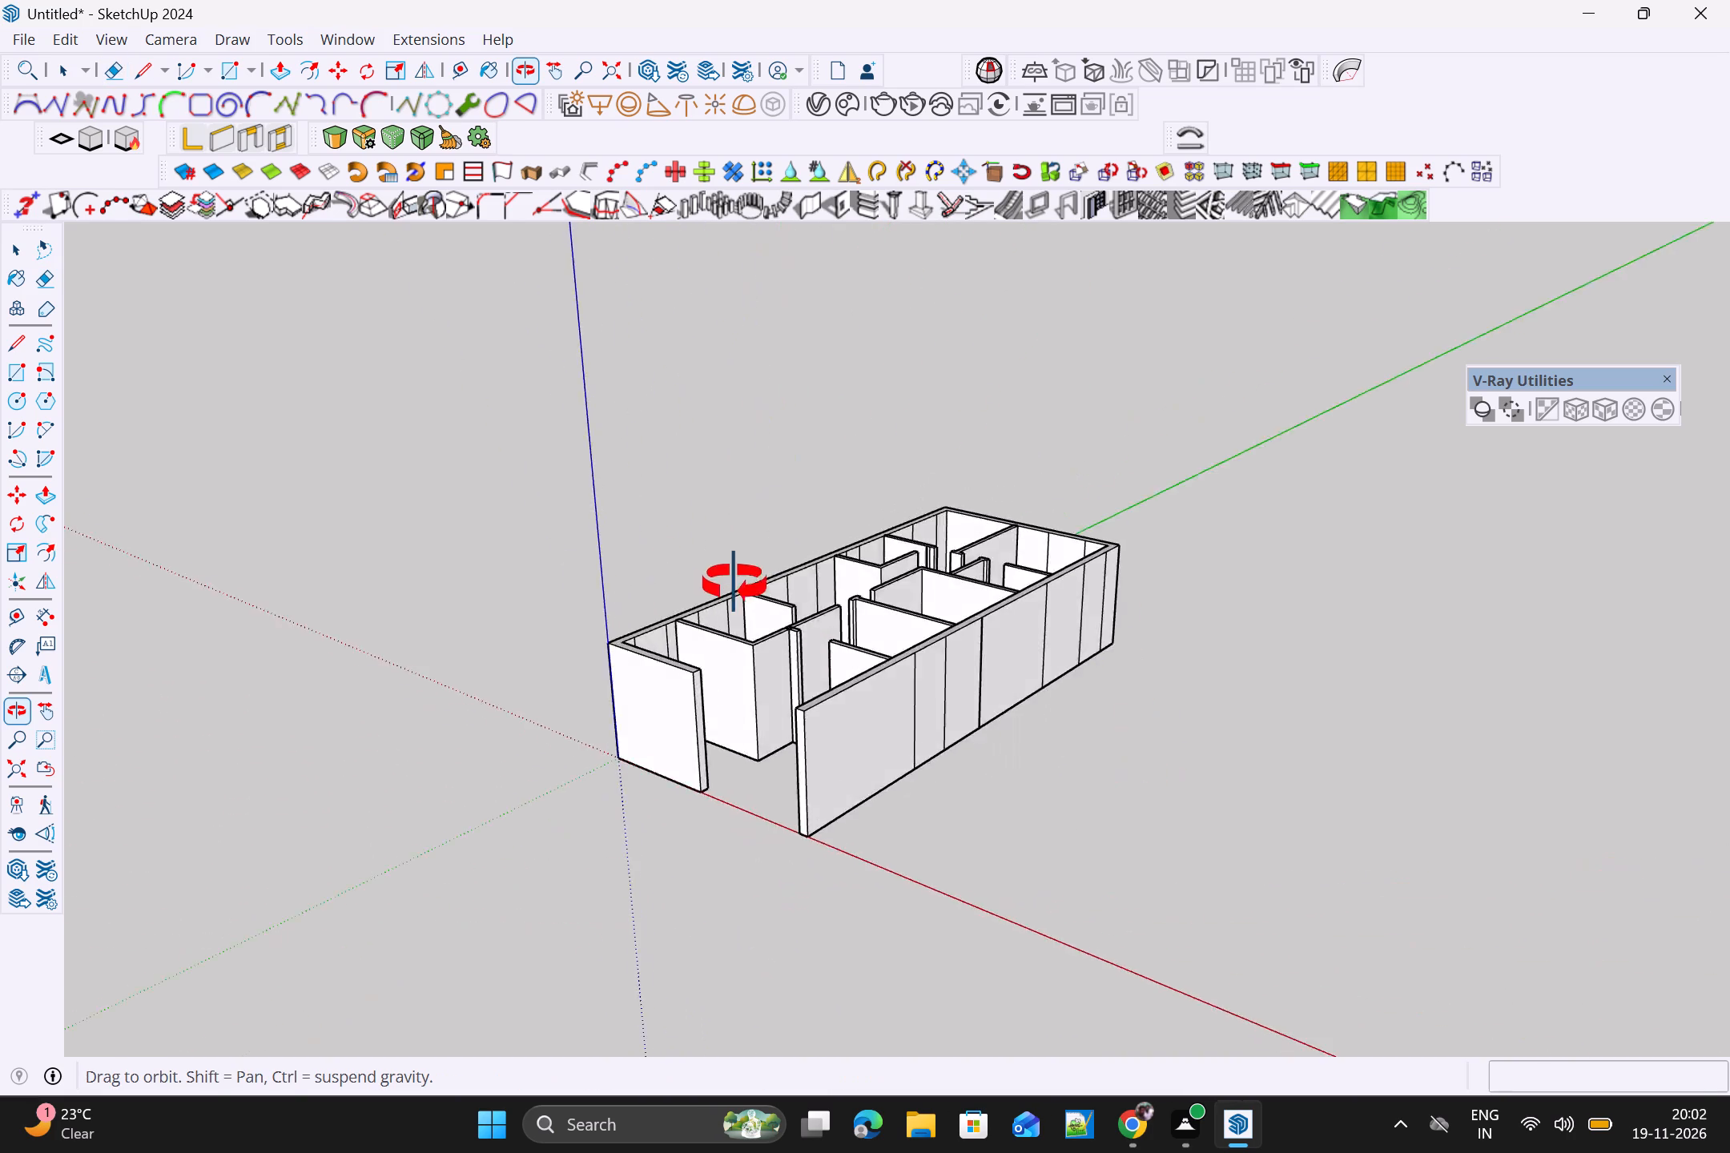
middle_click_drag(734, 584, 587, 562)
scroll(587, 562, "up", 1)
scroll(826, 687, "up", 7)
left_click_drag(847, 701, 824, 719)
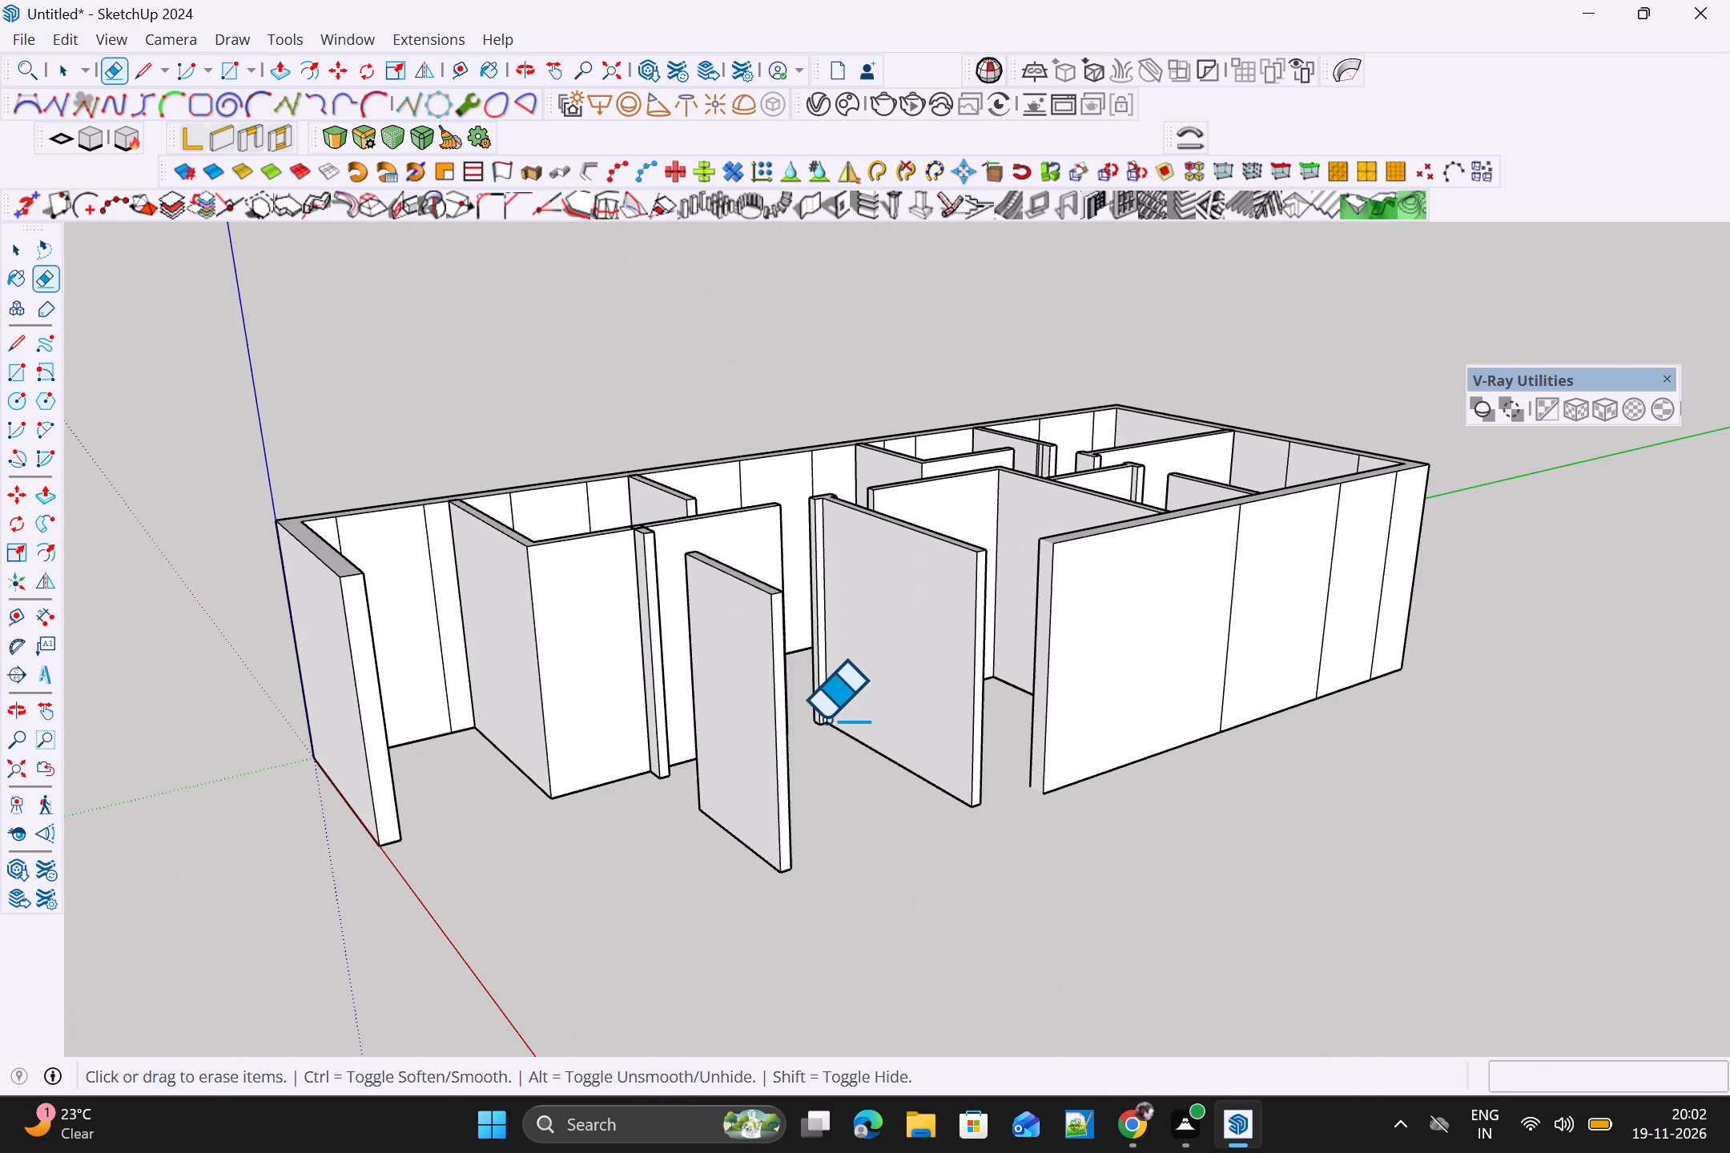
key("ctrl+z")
Select all the walls of the house and make them one group.
scroll(826, 717, "down", 9)
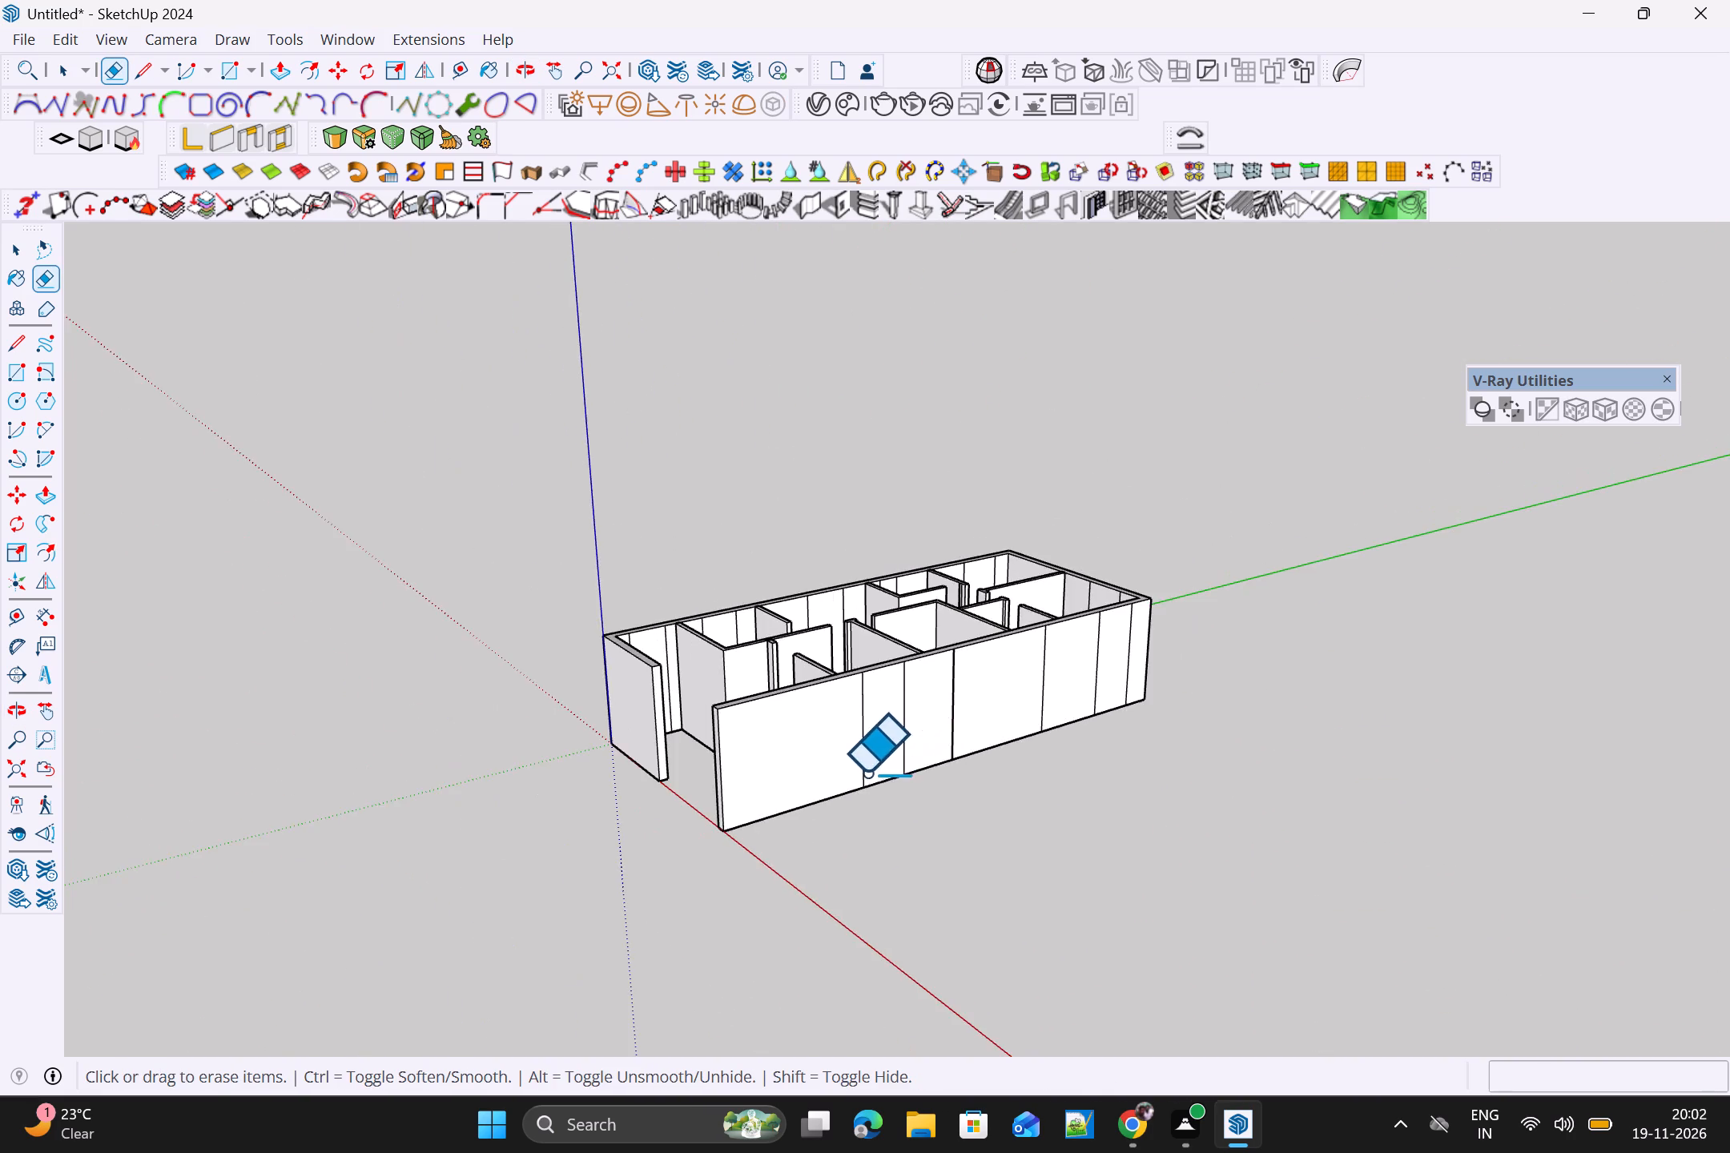
middle_click_drag(865, 782, 1309, 898)
key("space")
left_click_drag(646, 404, 1091, 968)
scroll(976, 806, "up", 3)
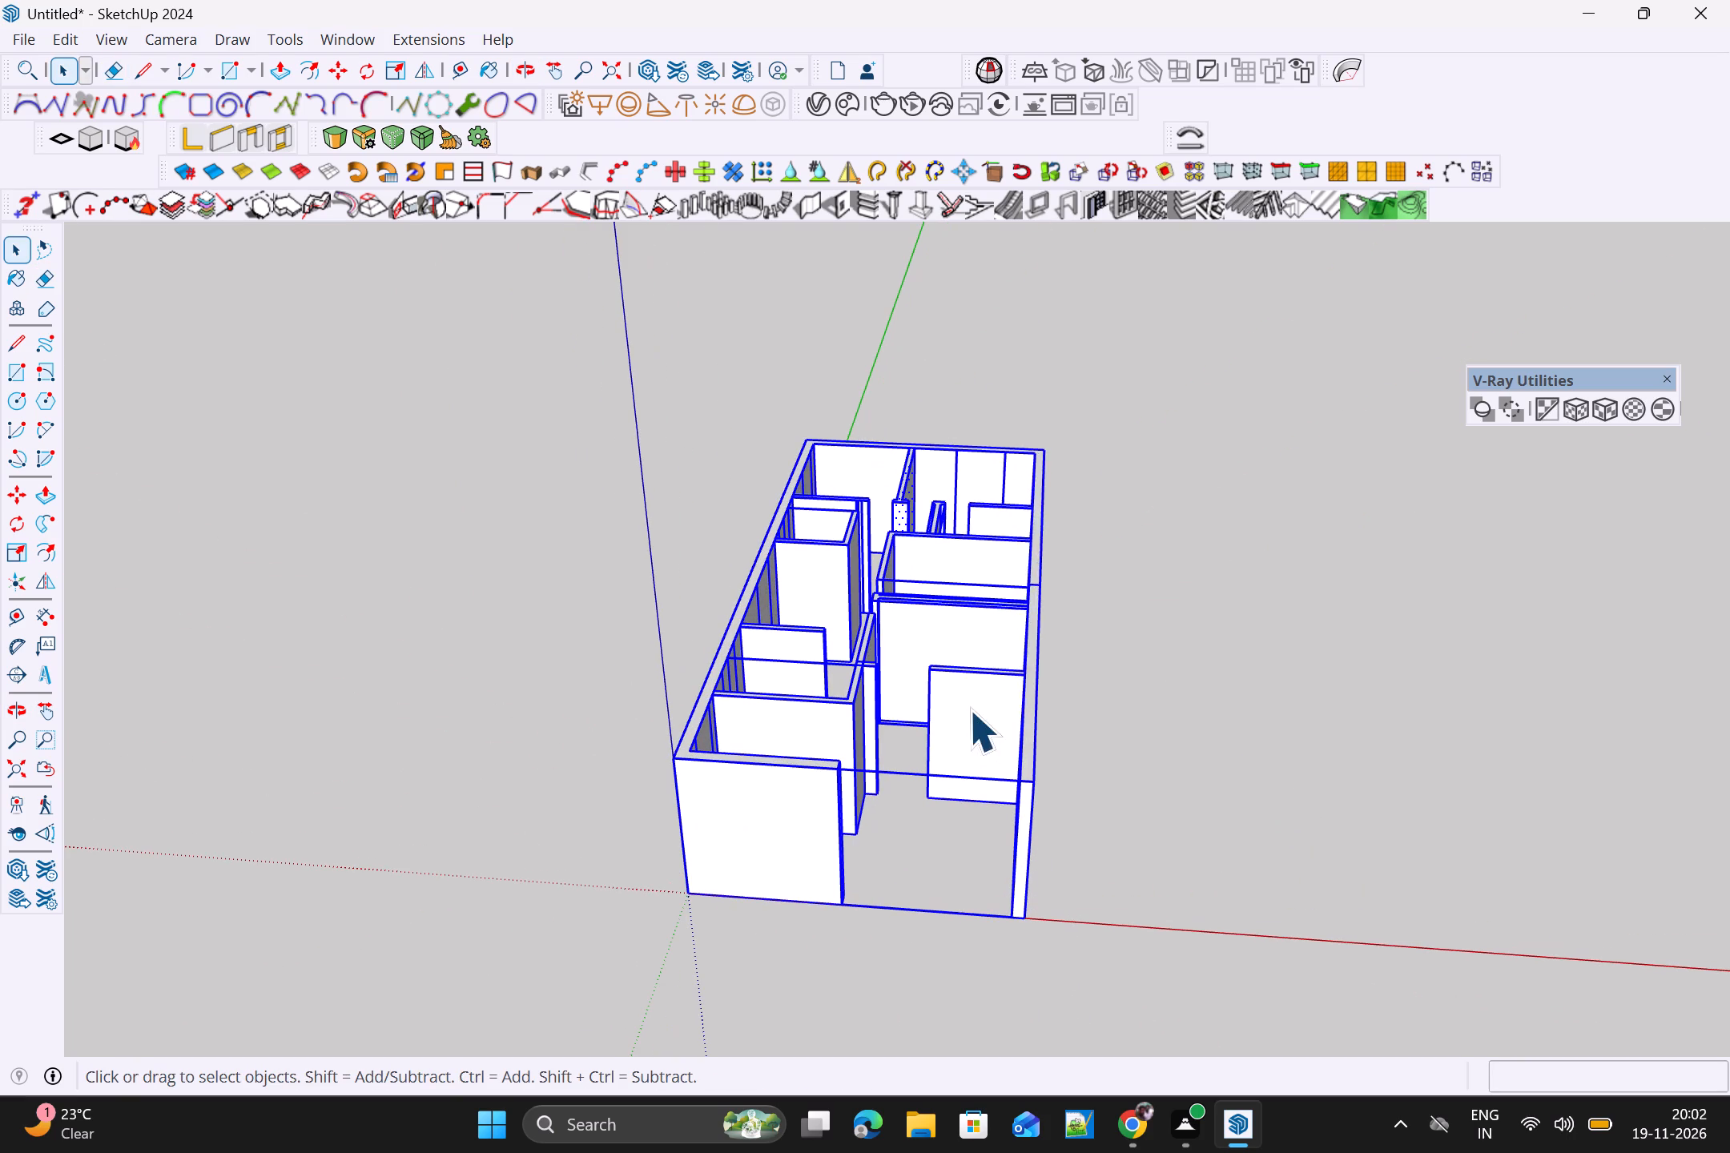
right_click(969, 709)
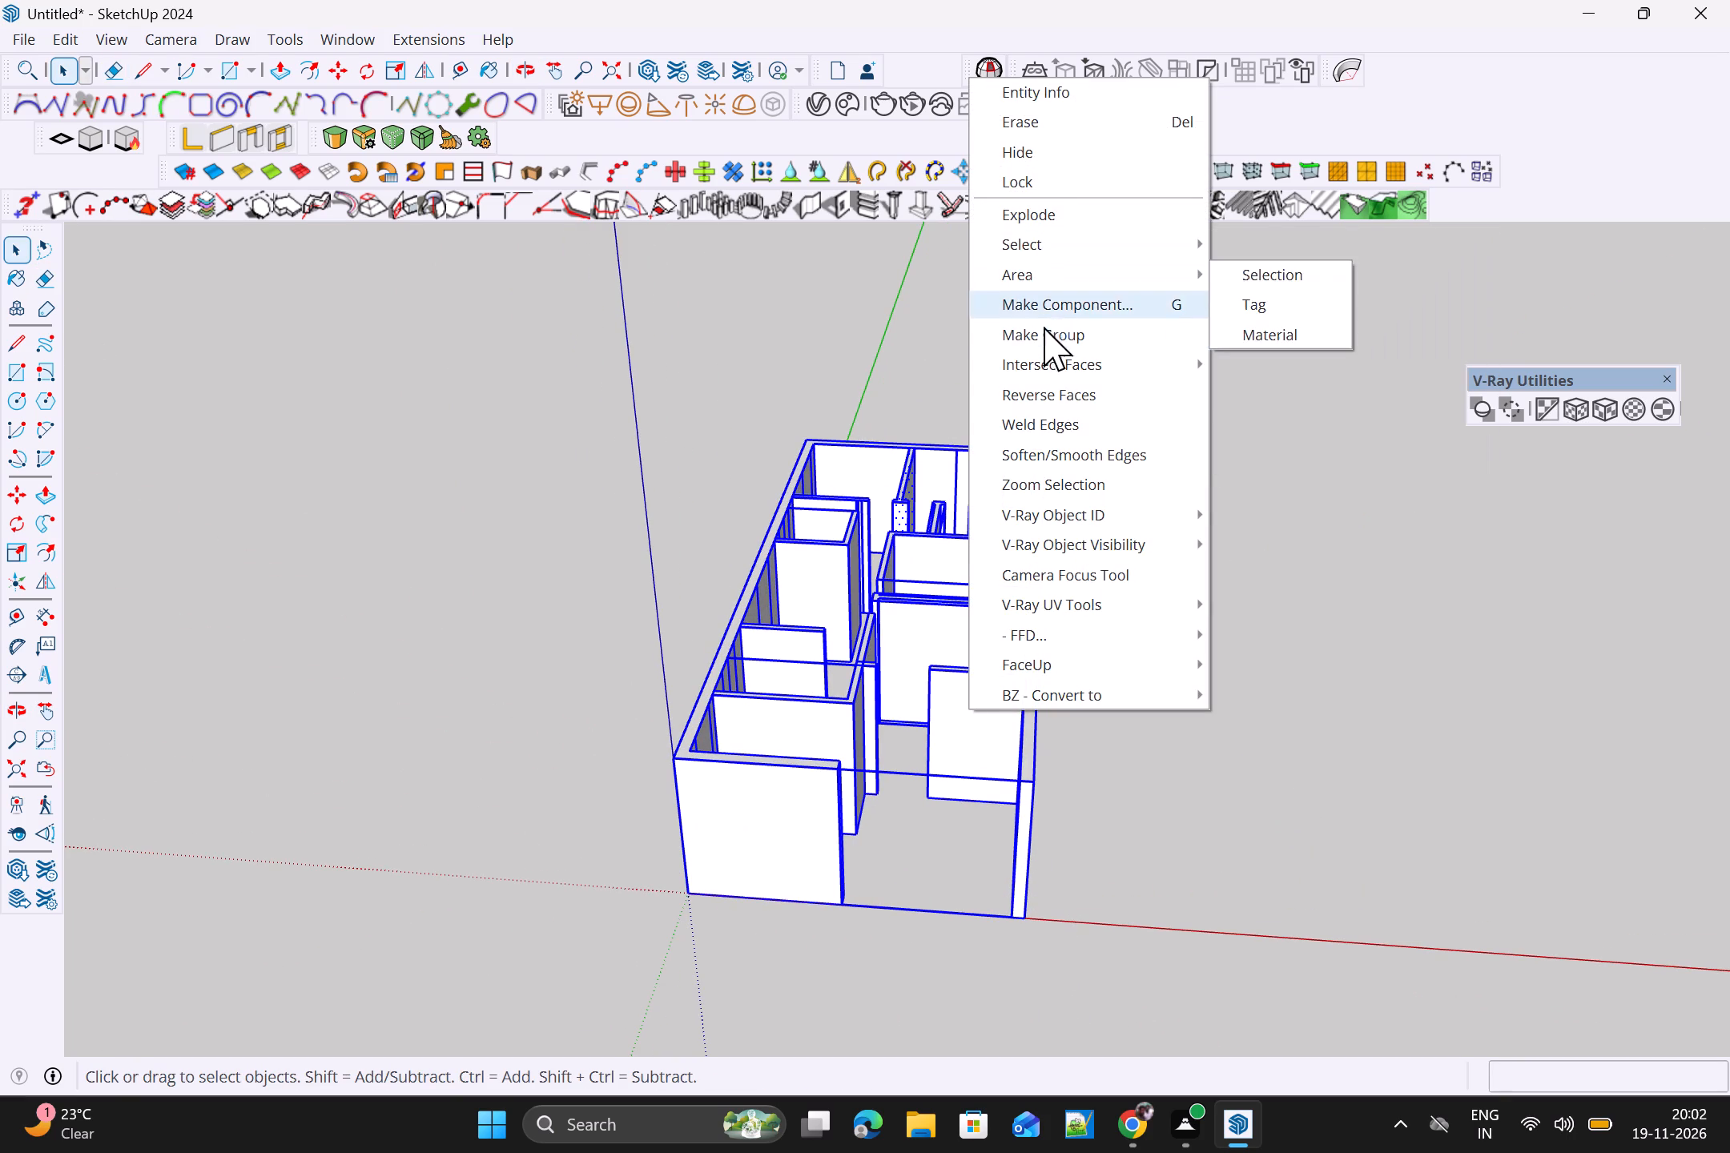
left_click(1057, 335)
left_click(1151, 685)
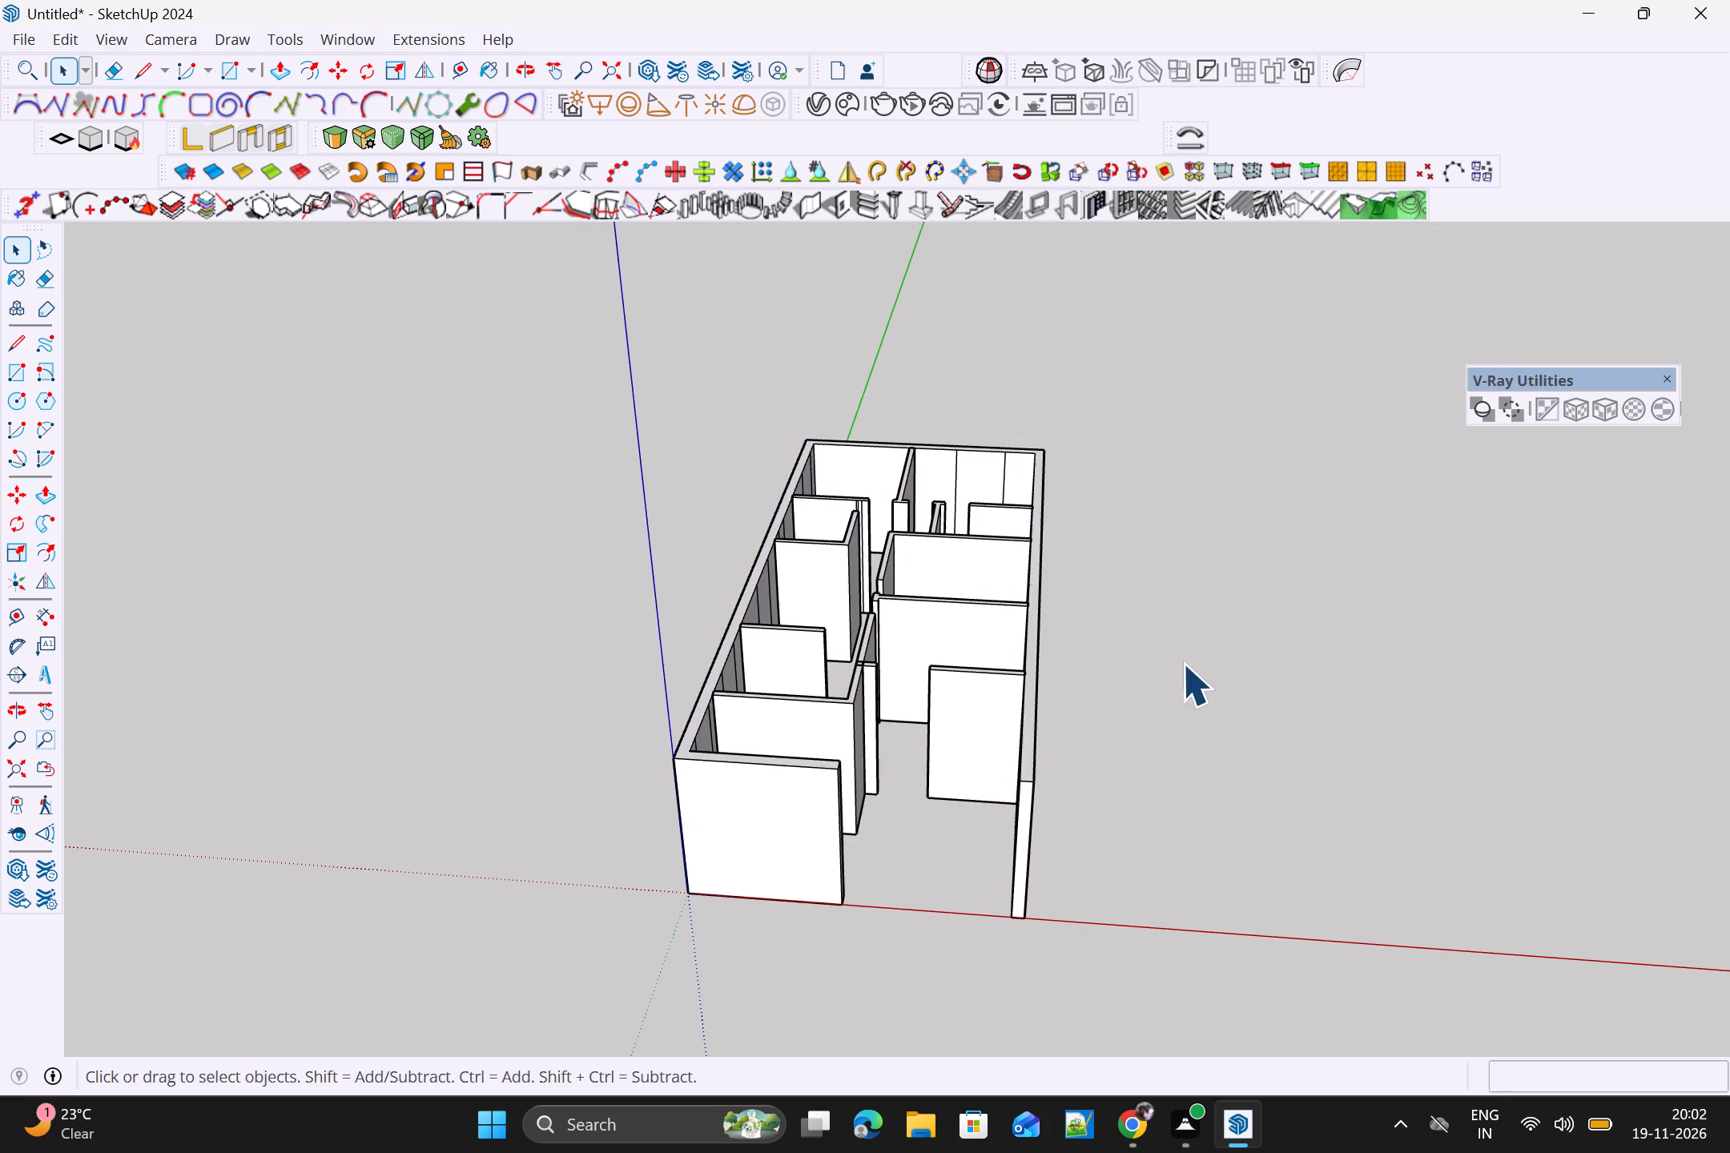
Inside the walls group, erase the two vertical seam lines on the outer face of the right-hand long wall's front section.
middle_click_drag(1187, 673, 823, 738)
left_click(904, 765)
scroll(905, 754, "up", 4)
triple_click(904, 756)
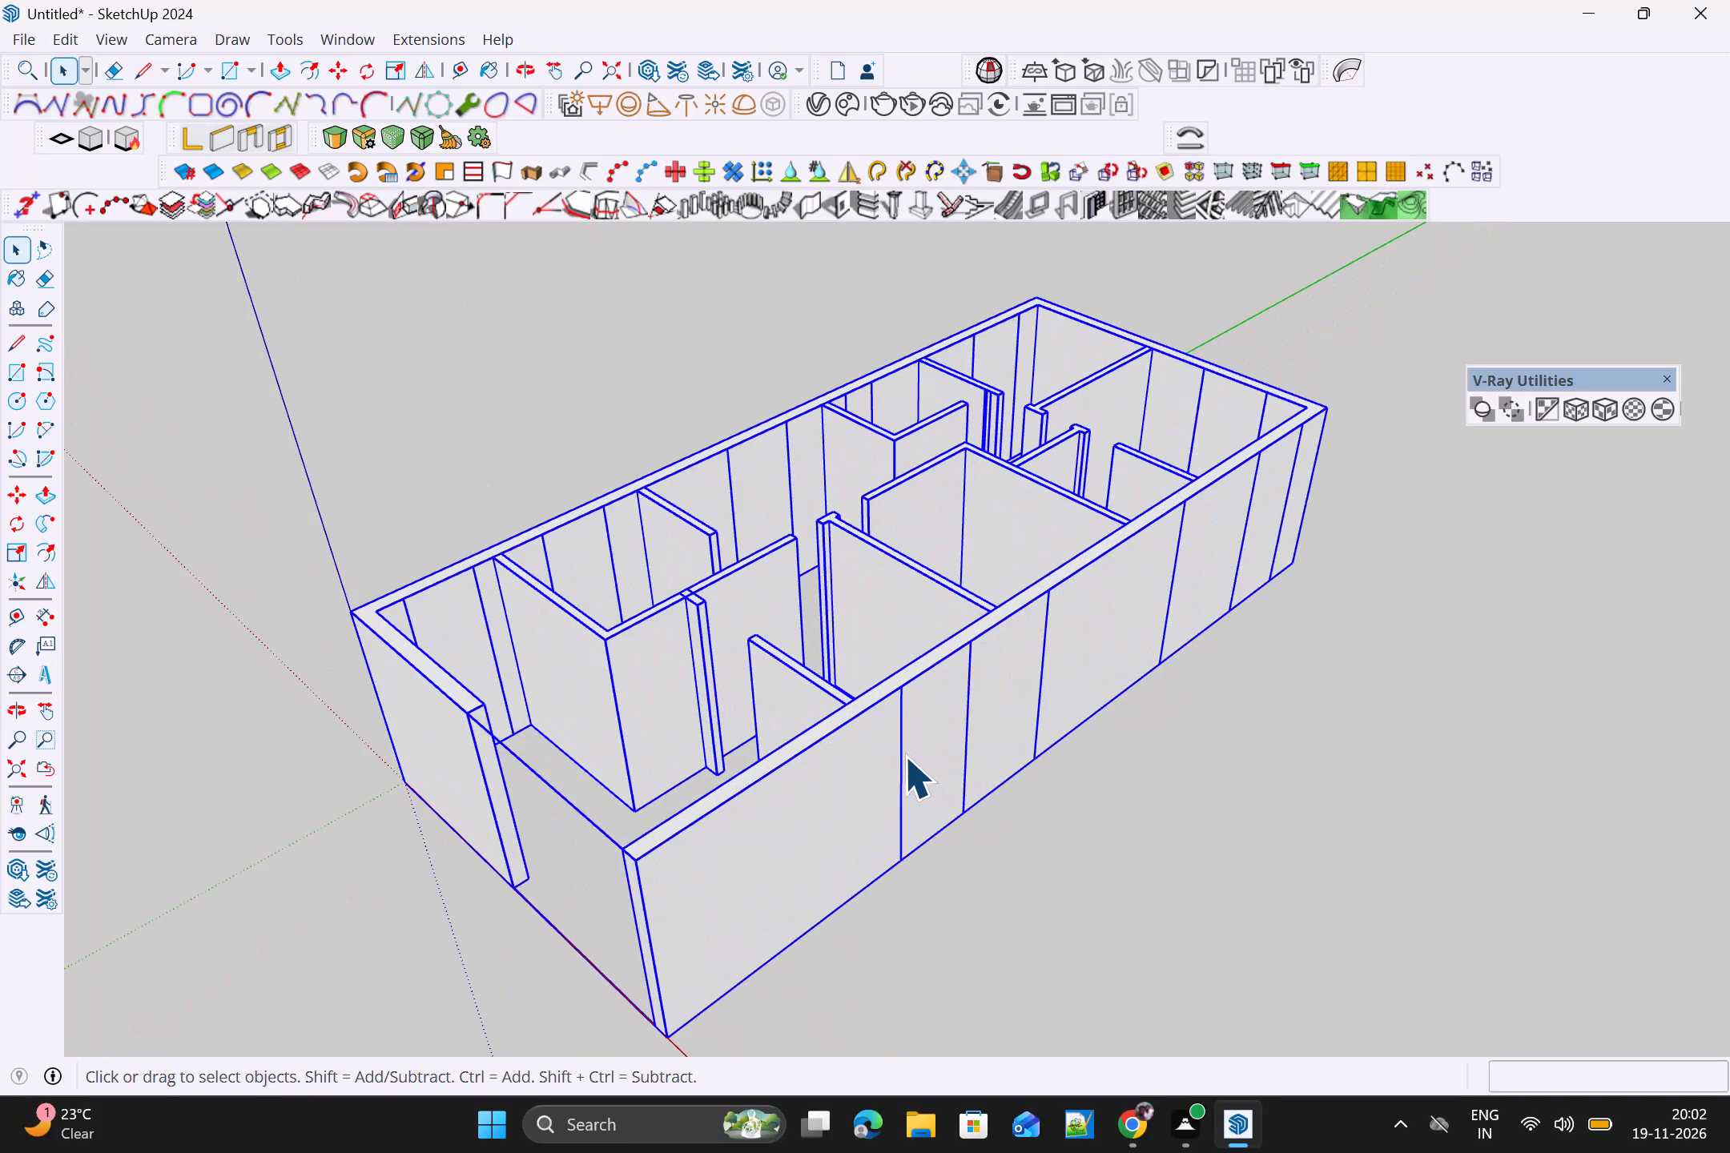
left_click(904, 756)
triple_click(891, 771)
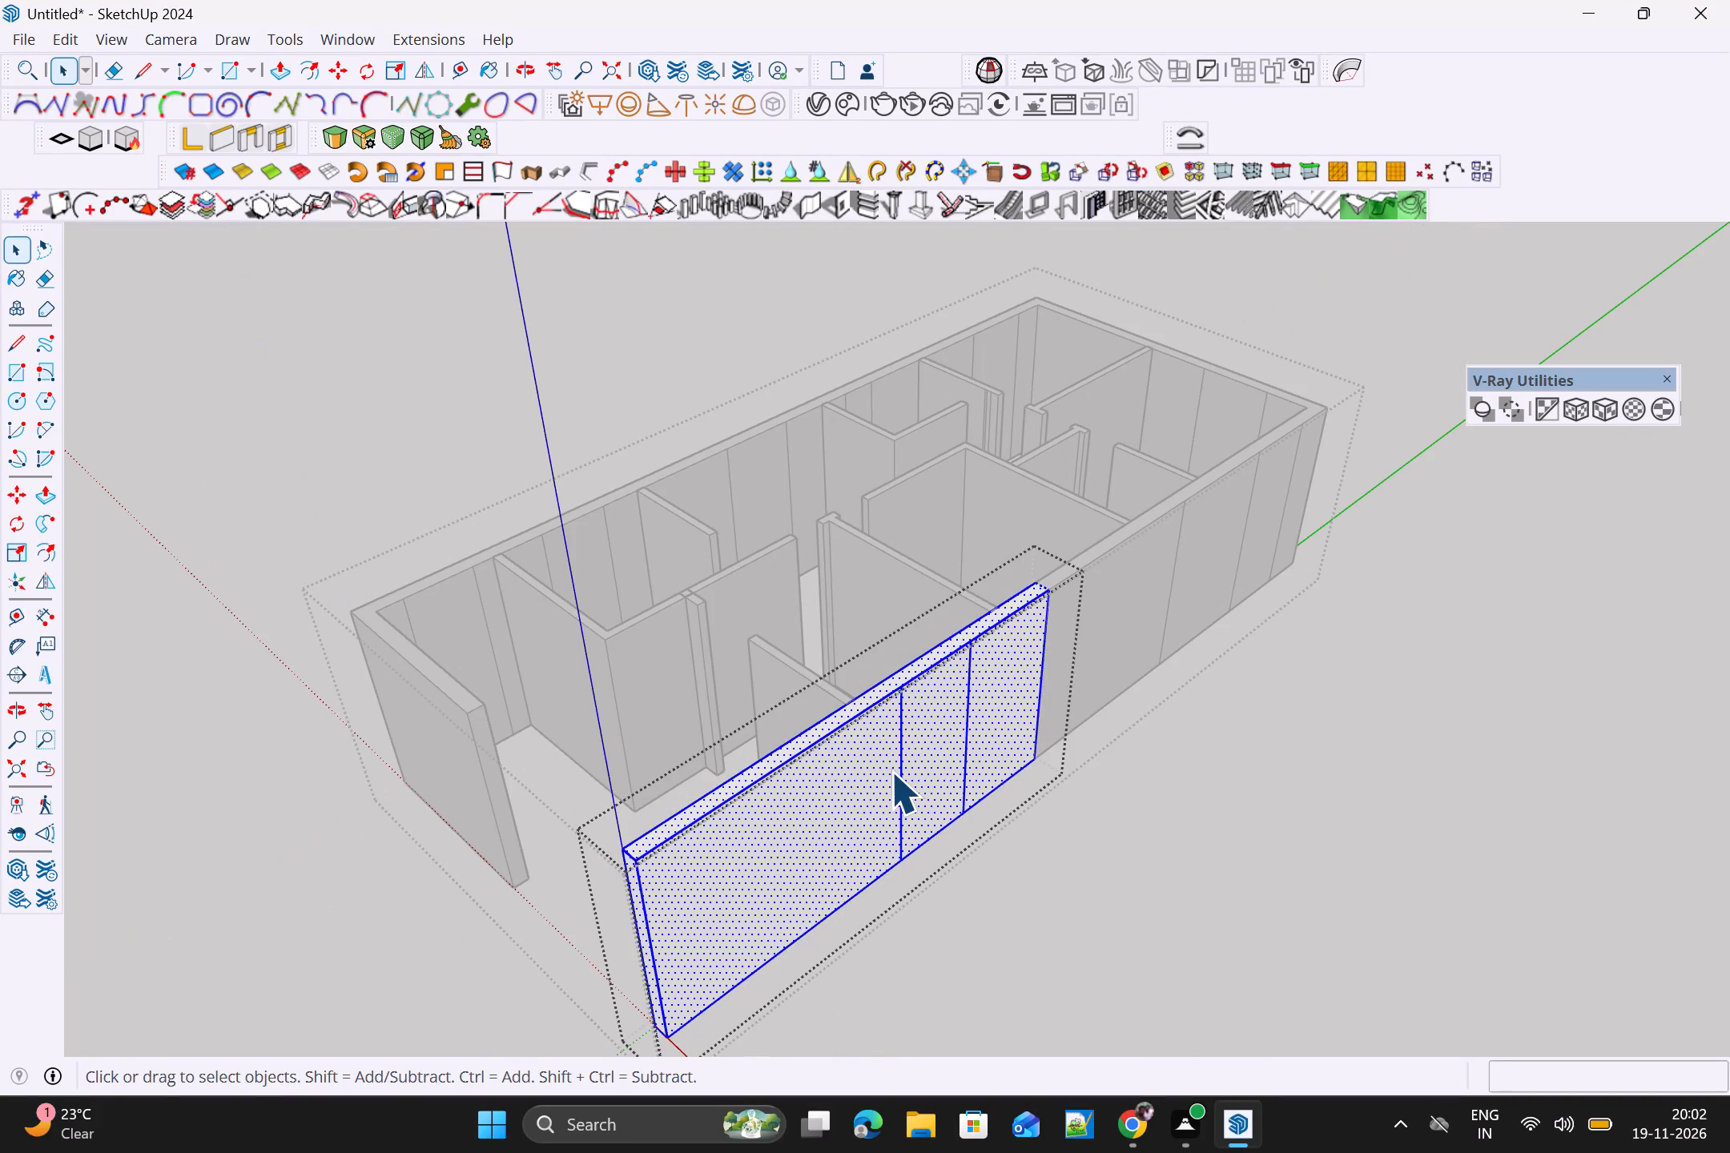
left_click(1037, 678)
left_click(970, 709)
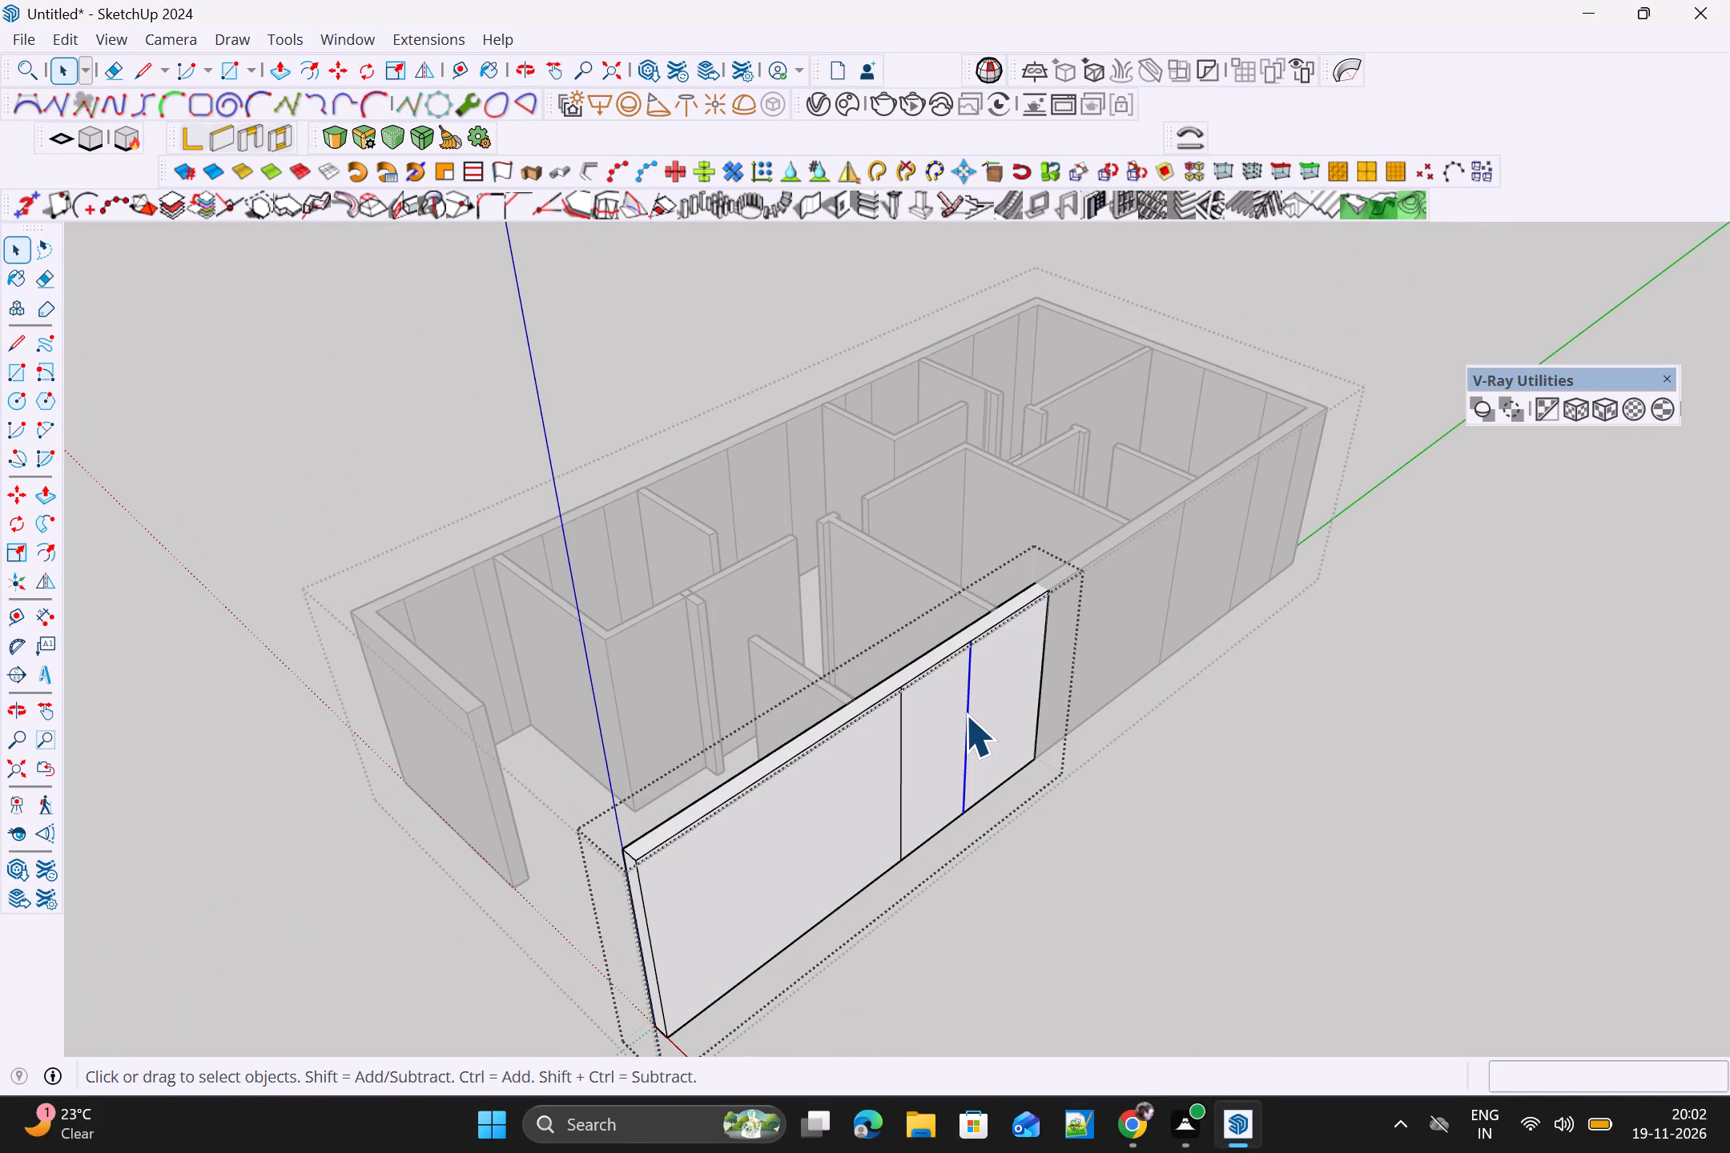
key("e")
left_click_drag(996, 705, 978, 729)
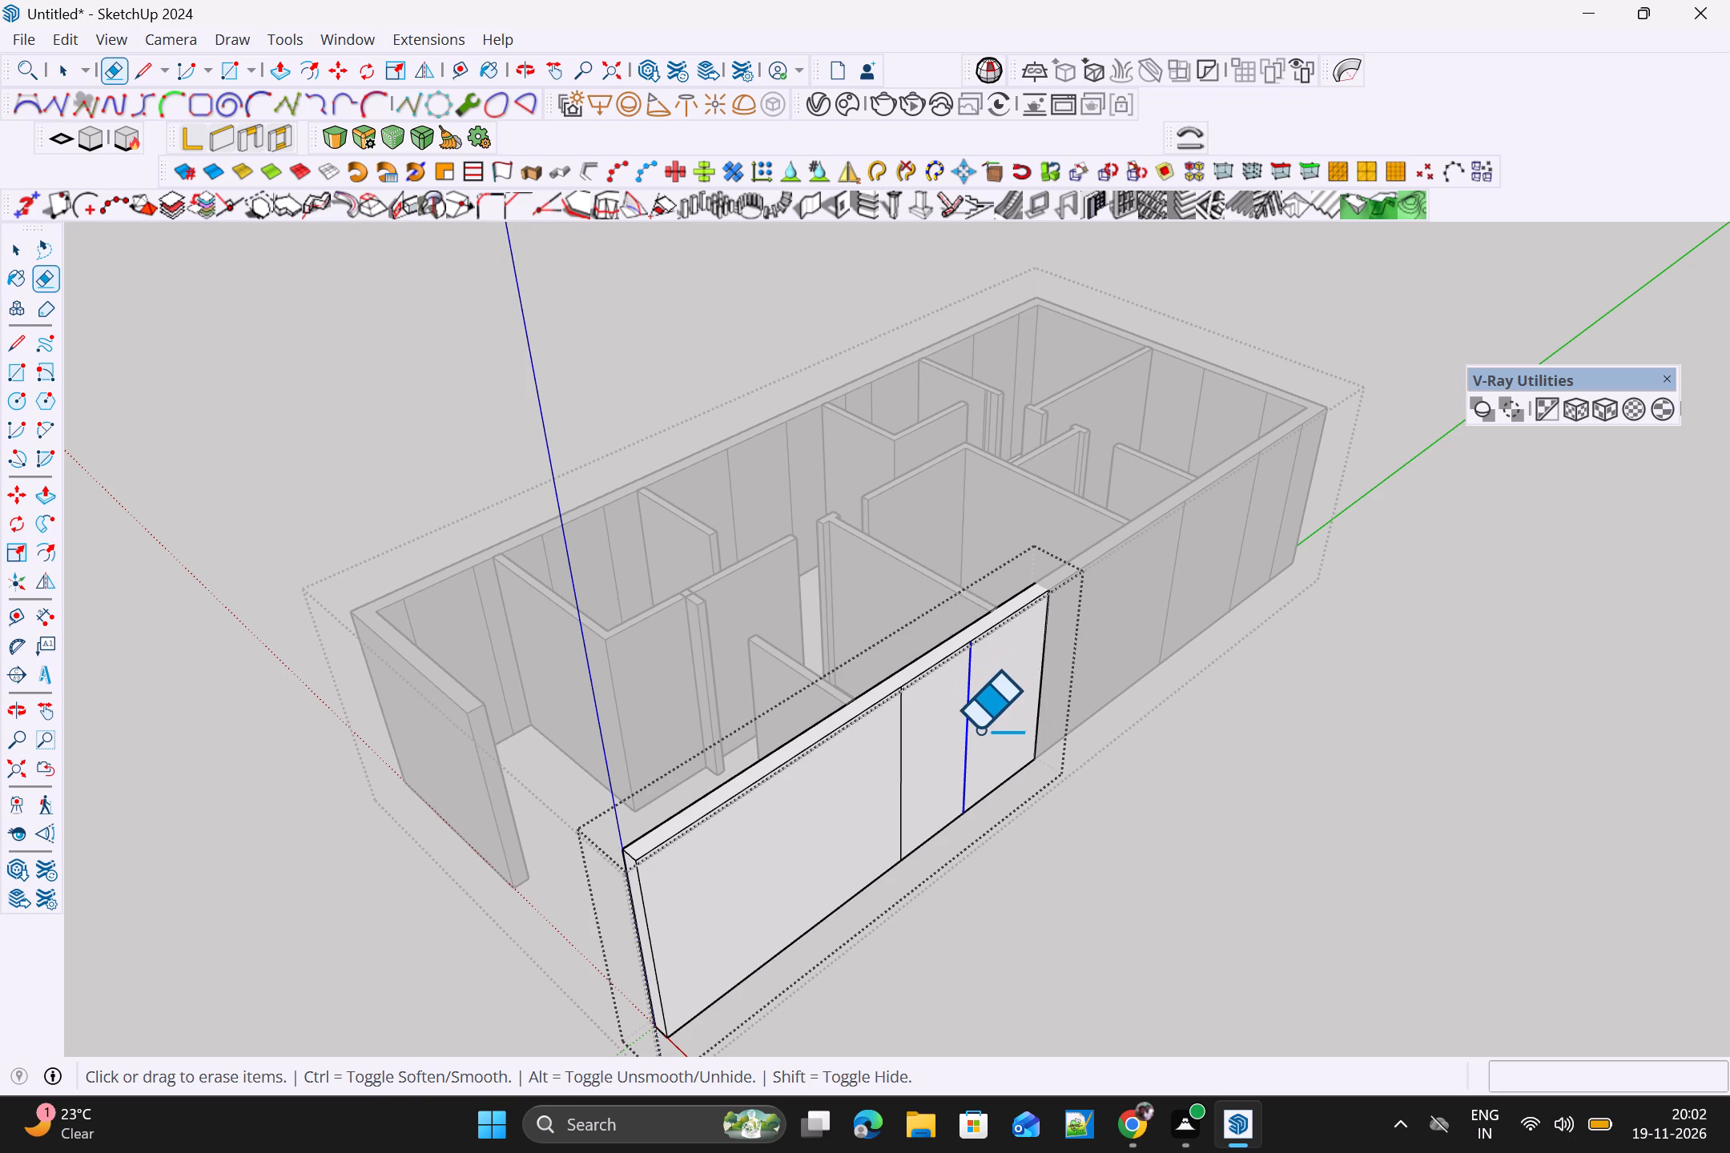
left_click_drag(978, 729, 978, 731)
left_click_drag(1004, 705, 964, 742)
left_click_drag(925, 764, 828, 834)
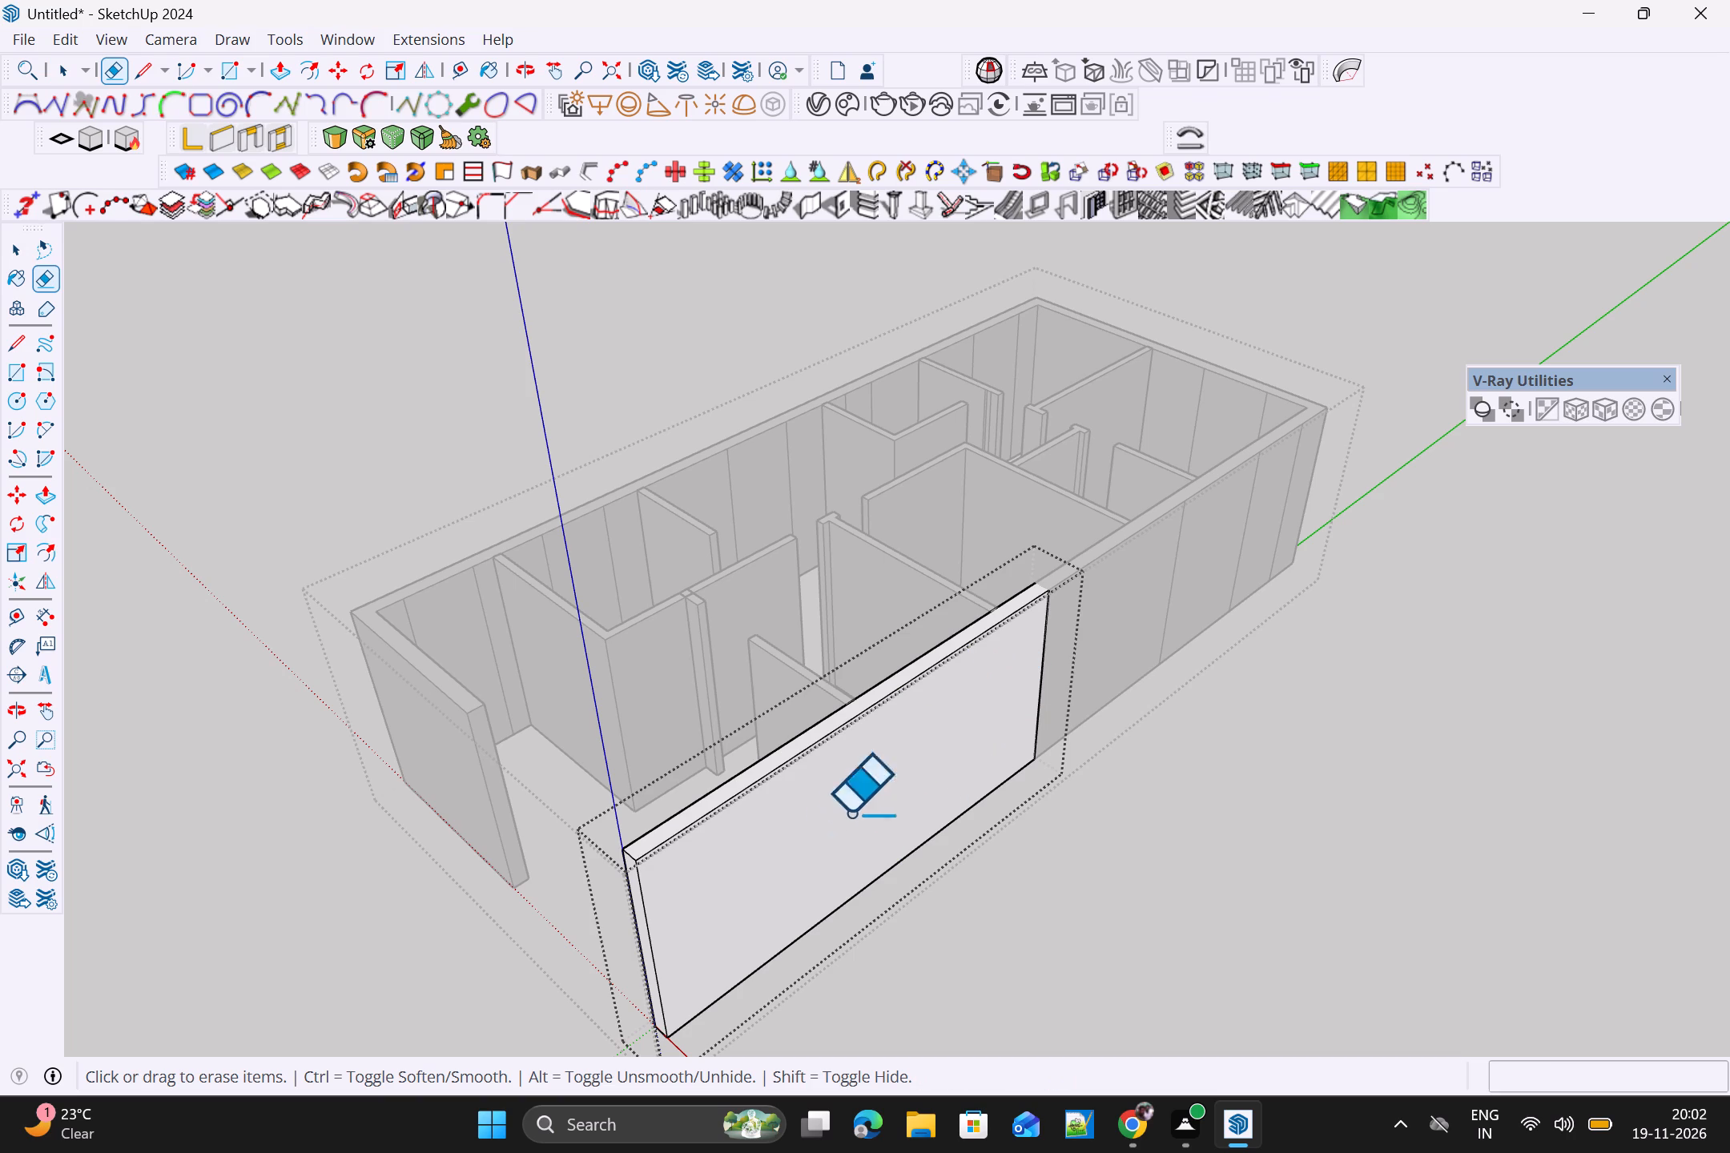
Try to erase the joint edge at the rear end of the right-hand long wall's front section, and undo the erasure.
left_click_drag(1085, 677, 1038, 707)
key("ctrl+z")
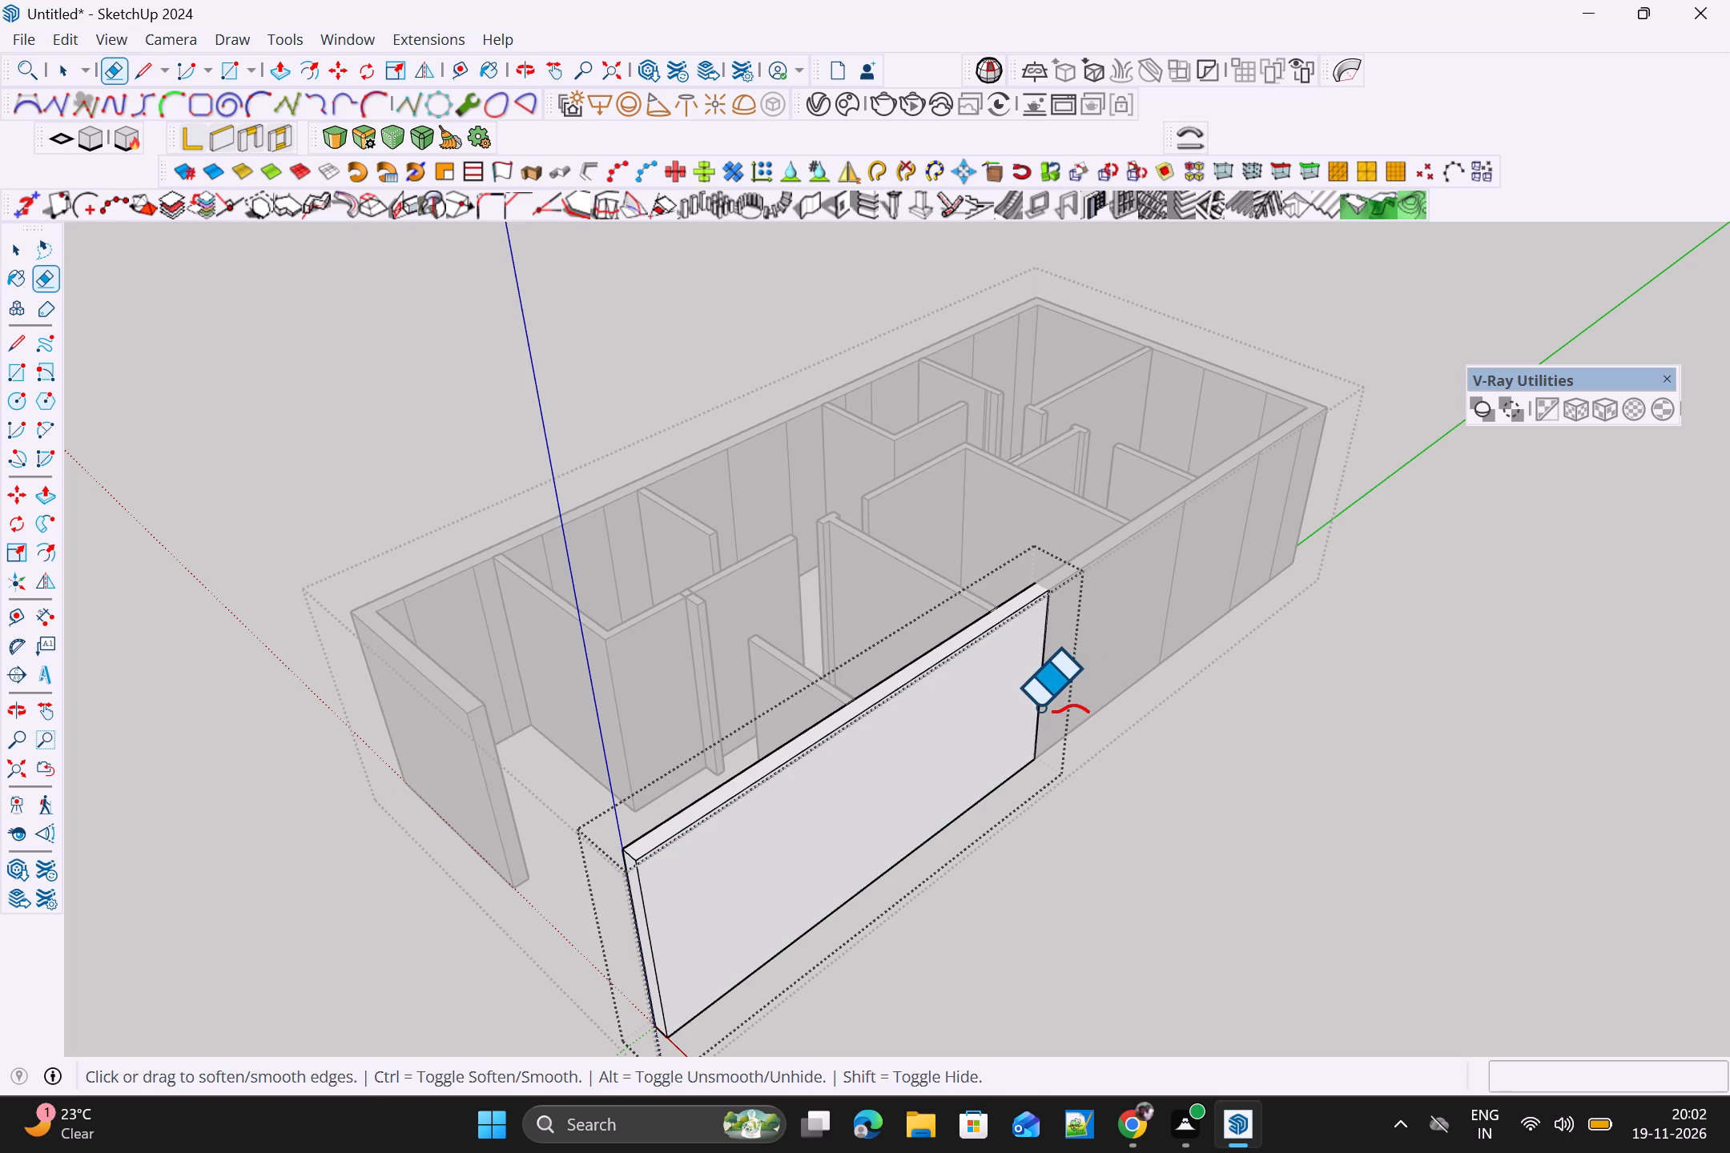
Open the outer wall group and erase the three vertical seam lines on the outside of the right-hand long wall's rear section.
key("space")
left_click(1208, 680)
scroll(1306, 681, "up", 3)
triple_click(1166, 536)
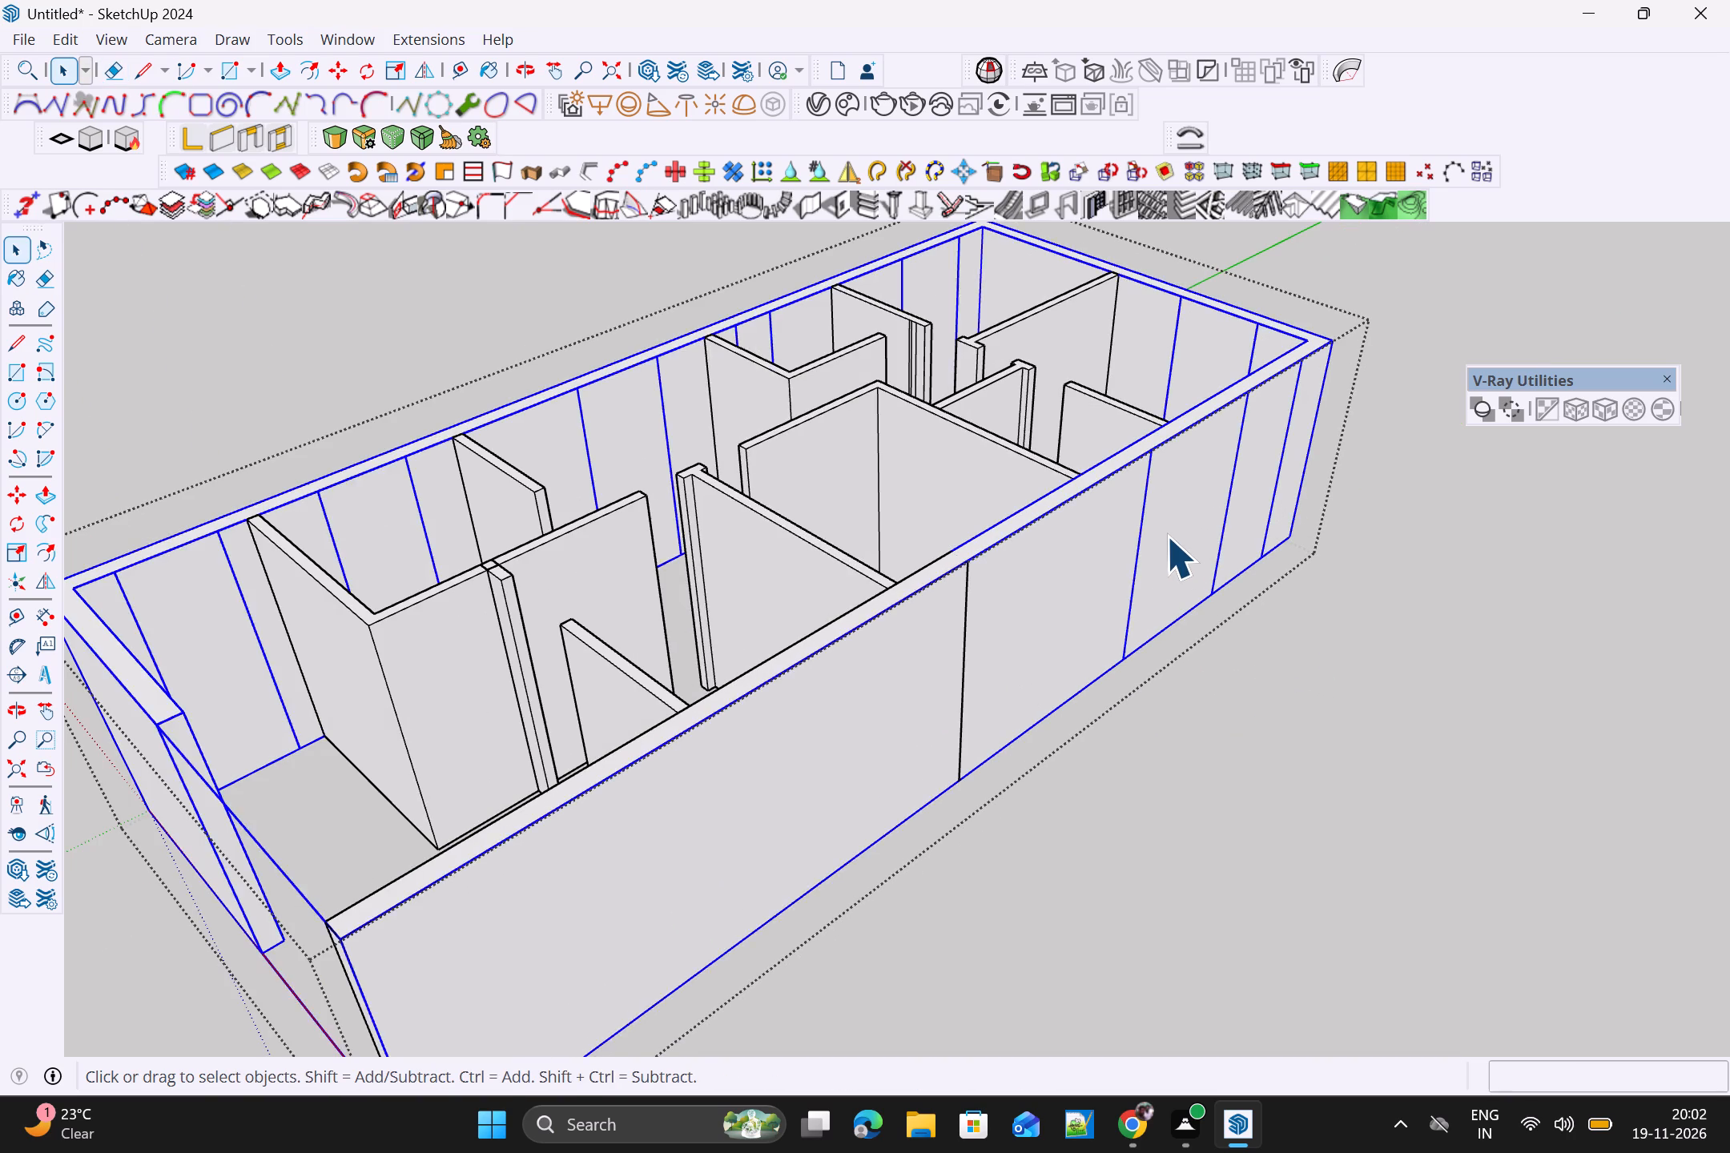
left_click(1166, 536)
left_click(1166, 536)
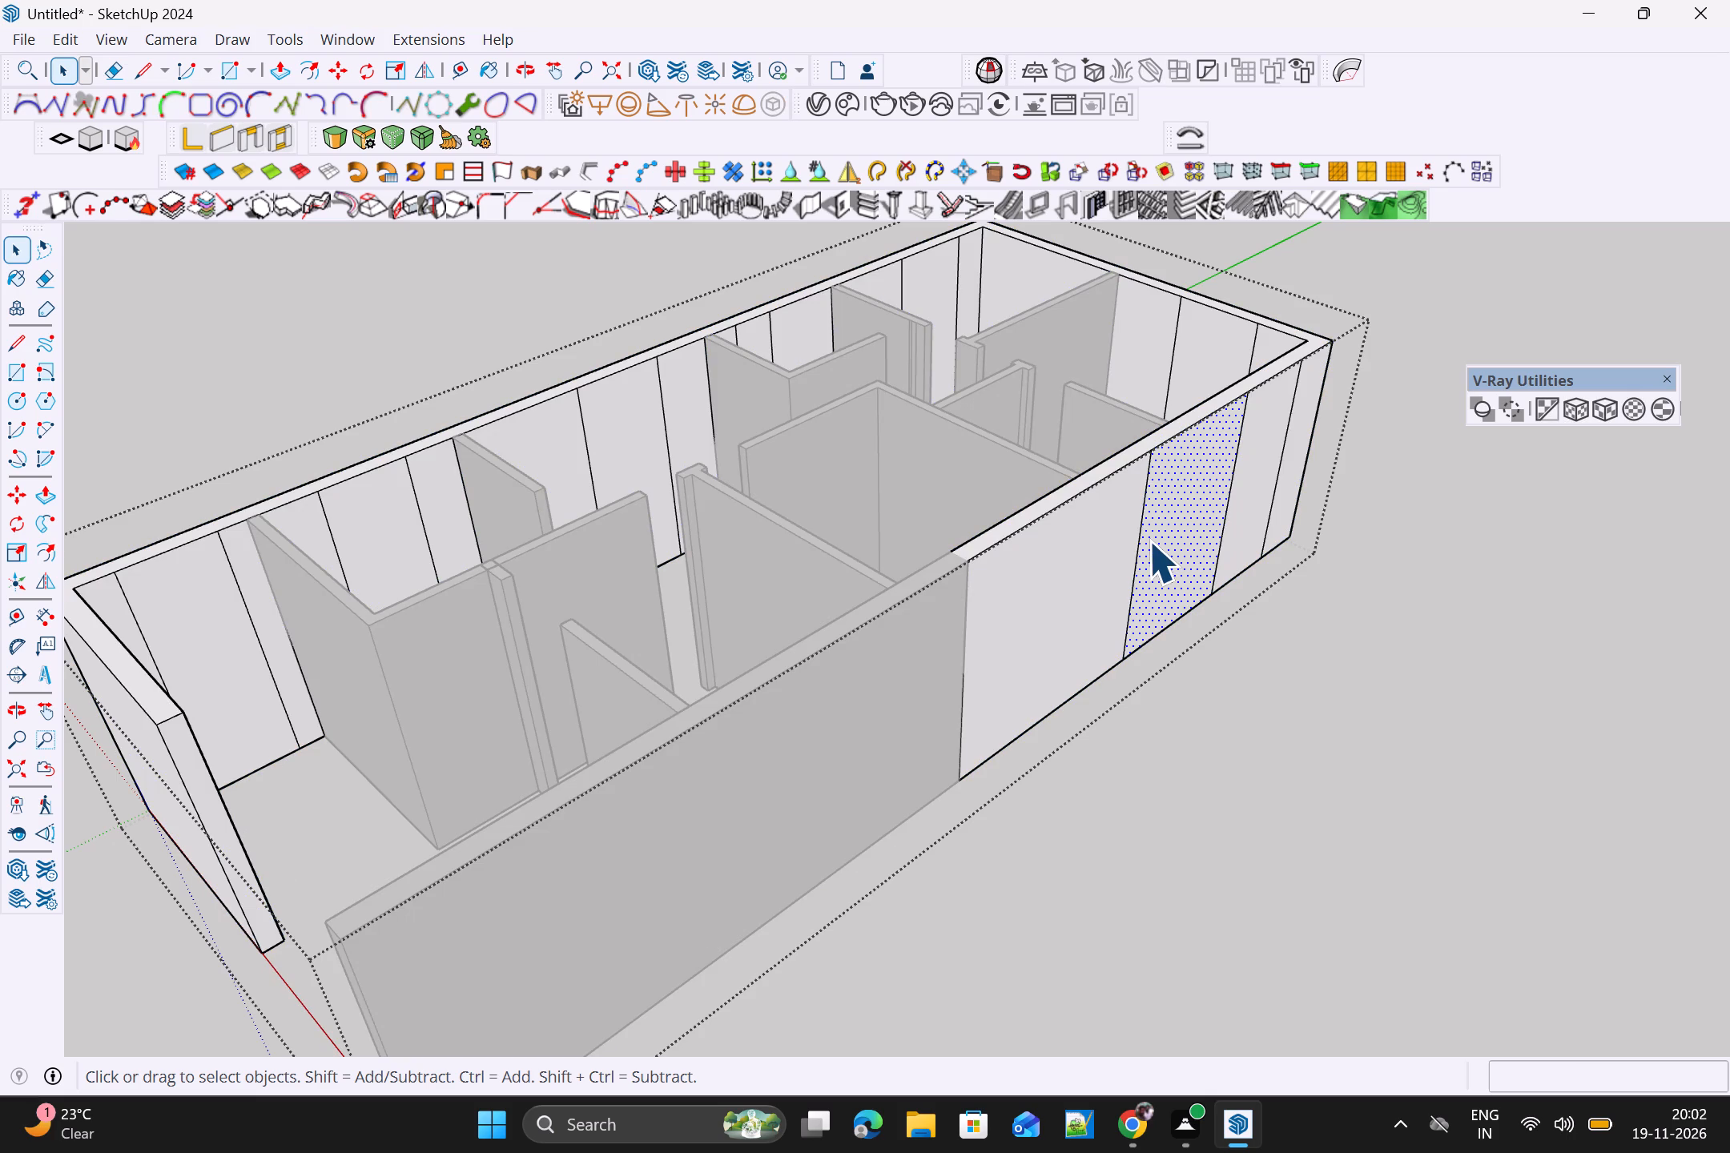
left_click(1144, 548)
left_click(1141, 564)
left_click(1135, 570)
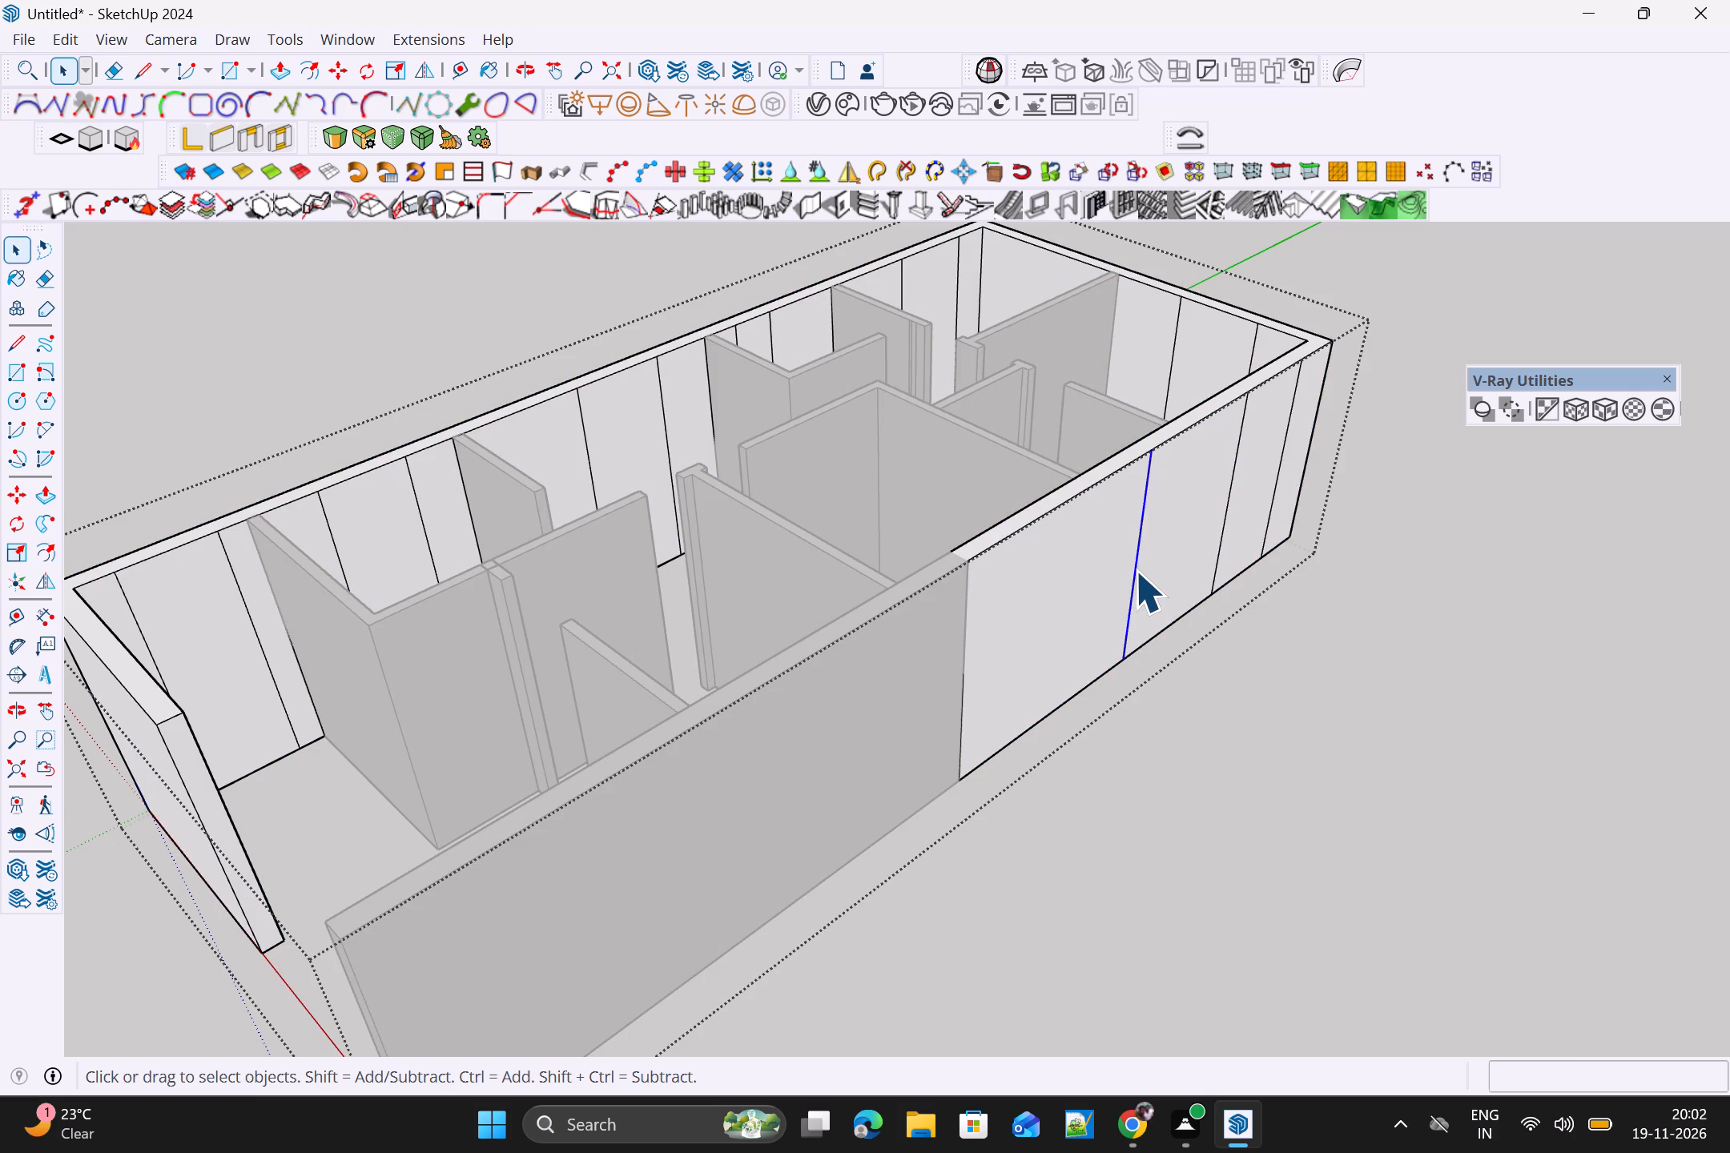
key("e")
left_click_drag(1166, 549, 1130, 578)
left_click_drag(1266, 504, 1224, 550)
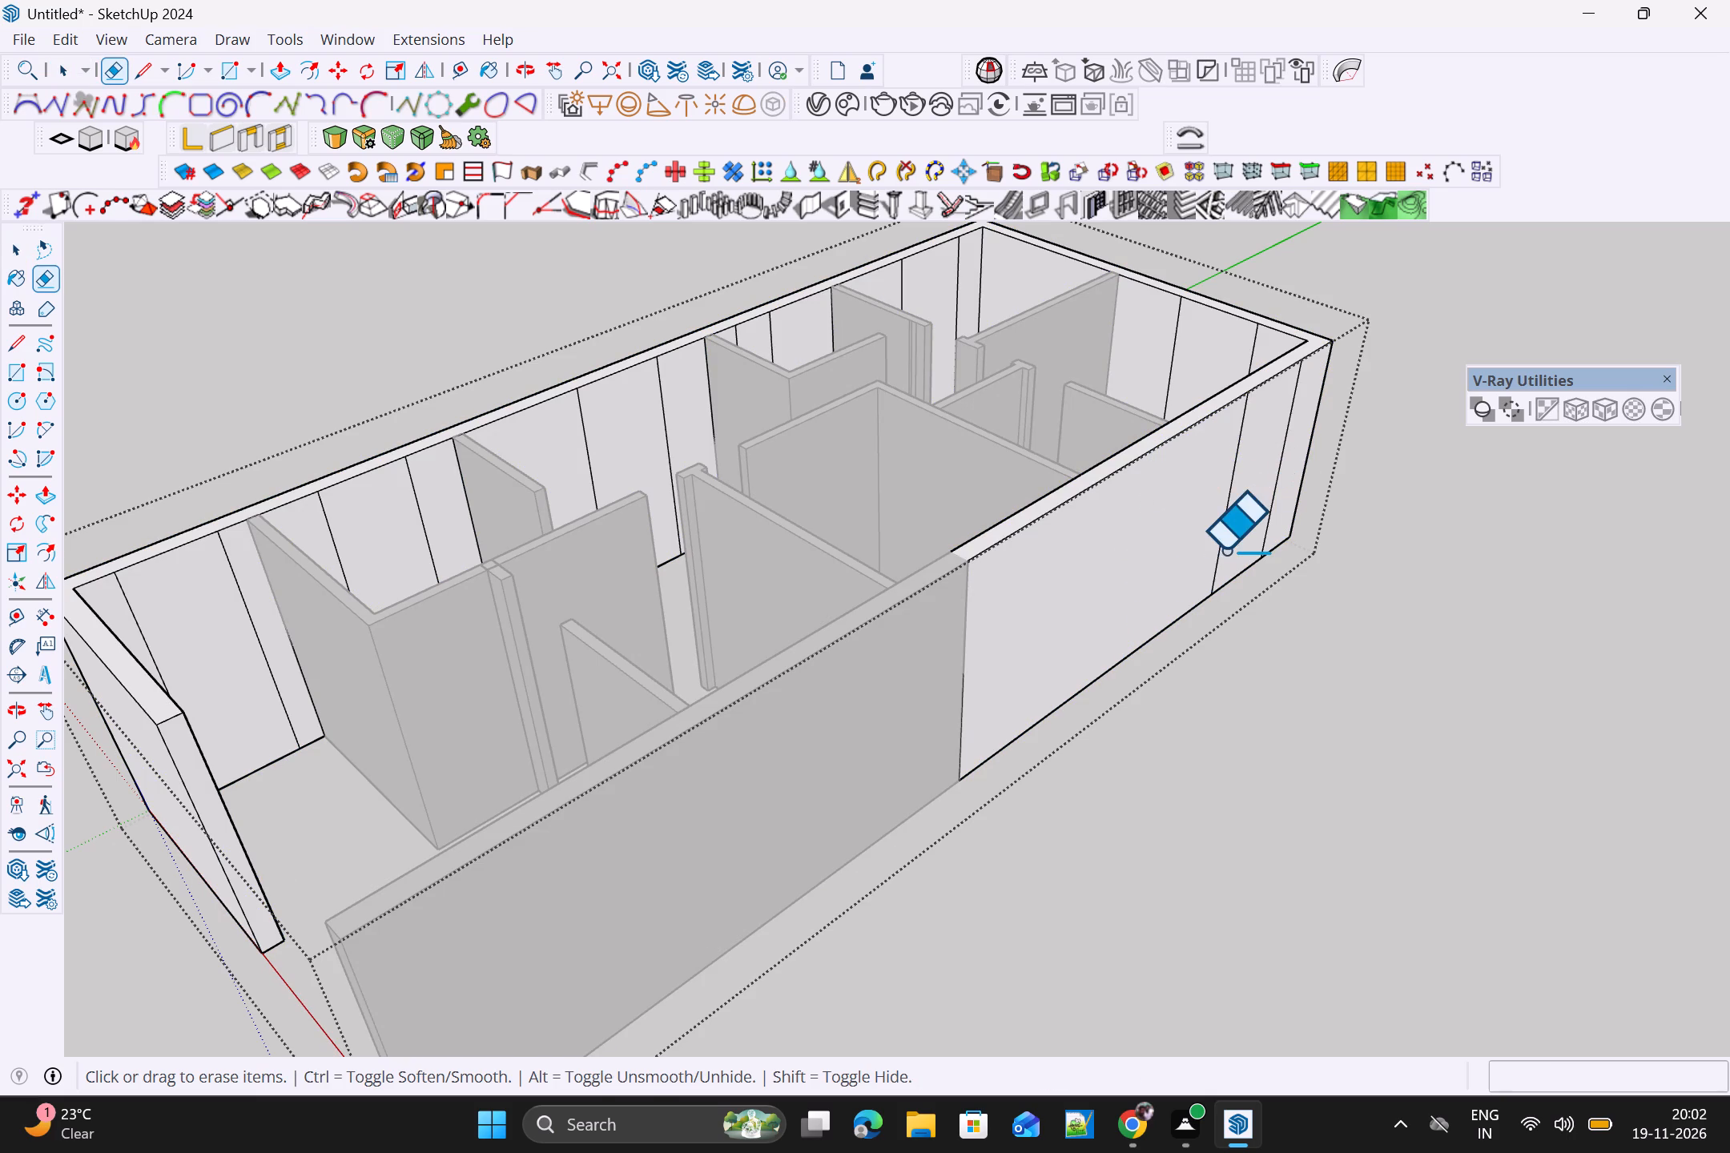
left_click_drag(1224, 550, 1221, 552)
left_click_drag(1294, 500, 1262, 528)
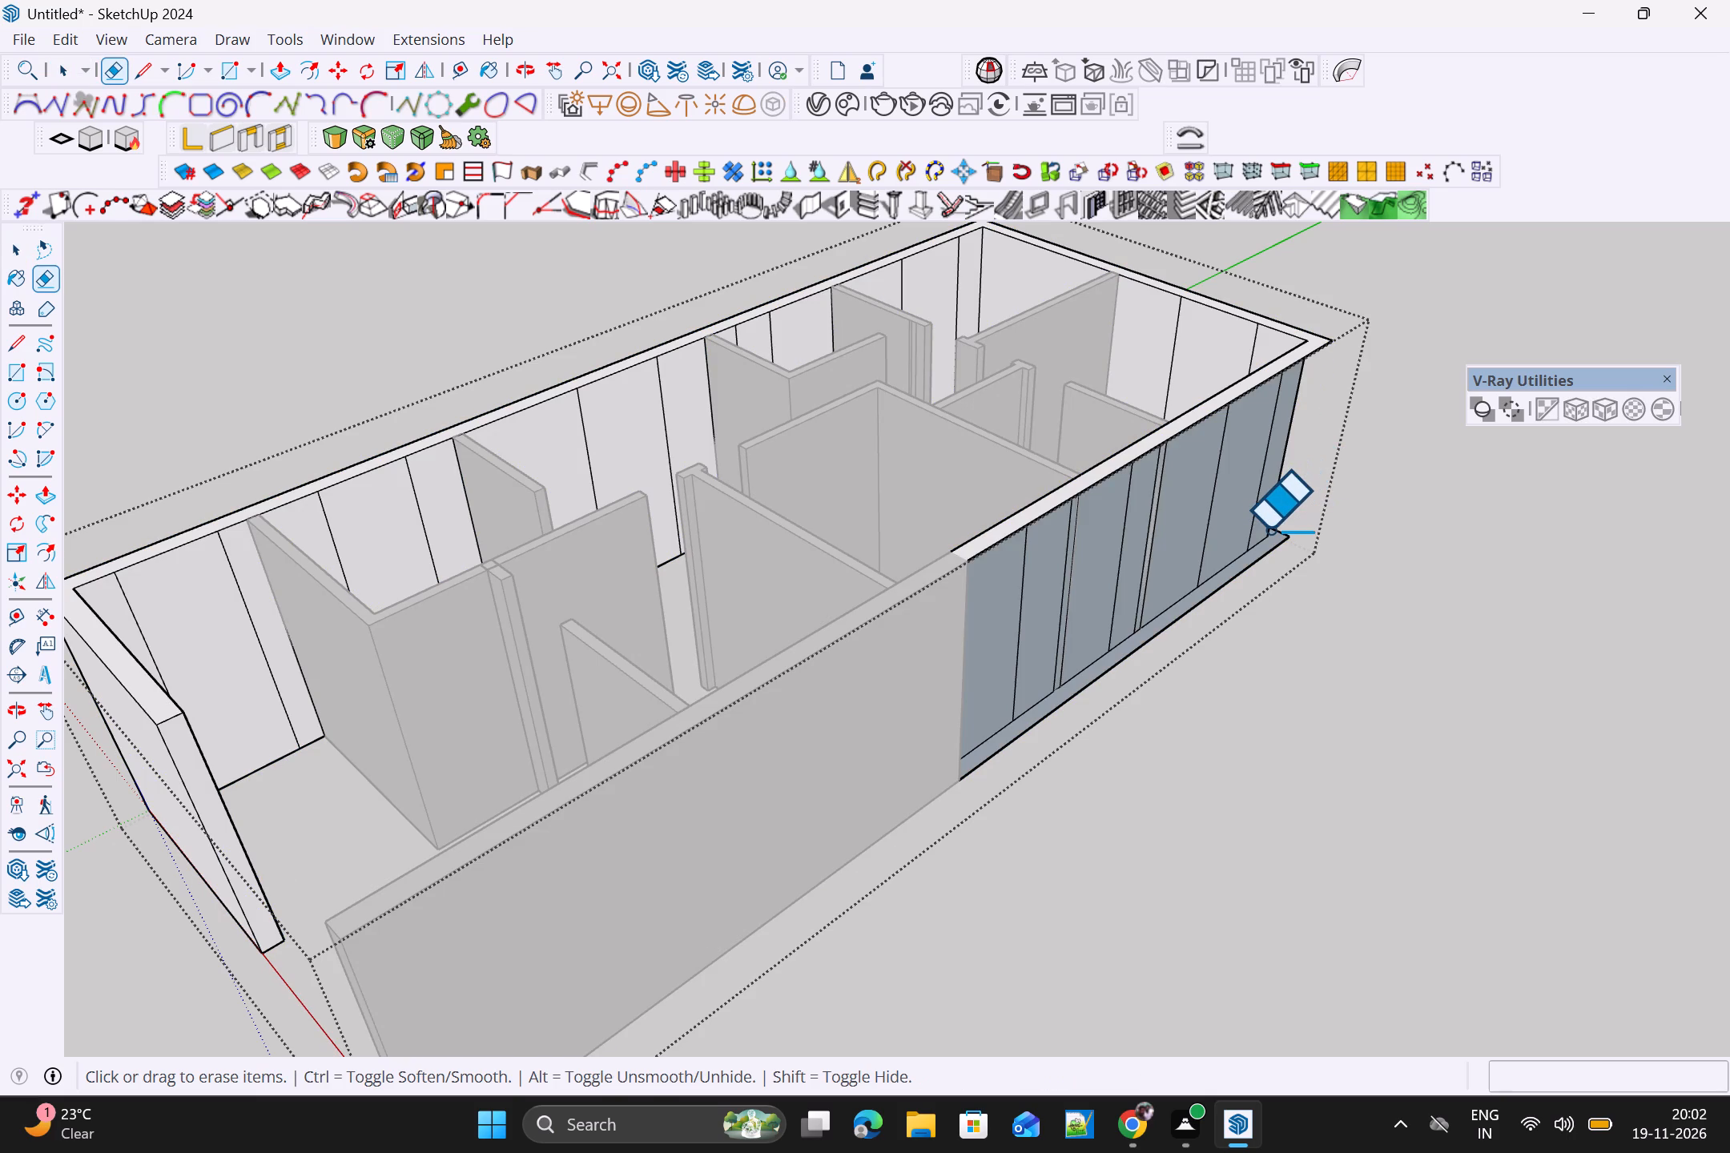
key("ctrl+z")
left_click_drag(1293, 488, 1261, 523)
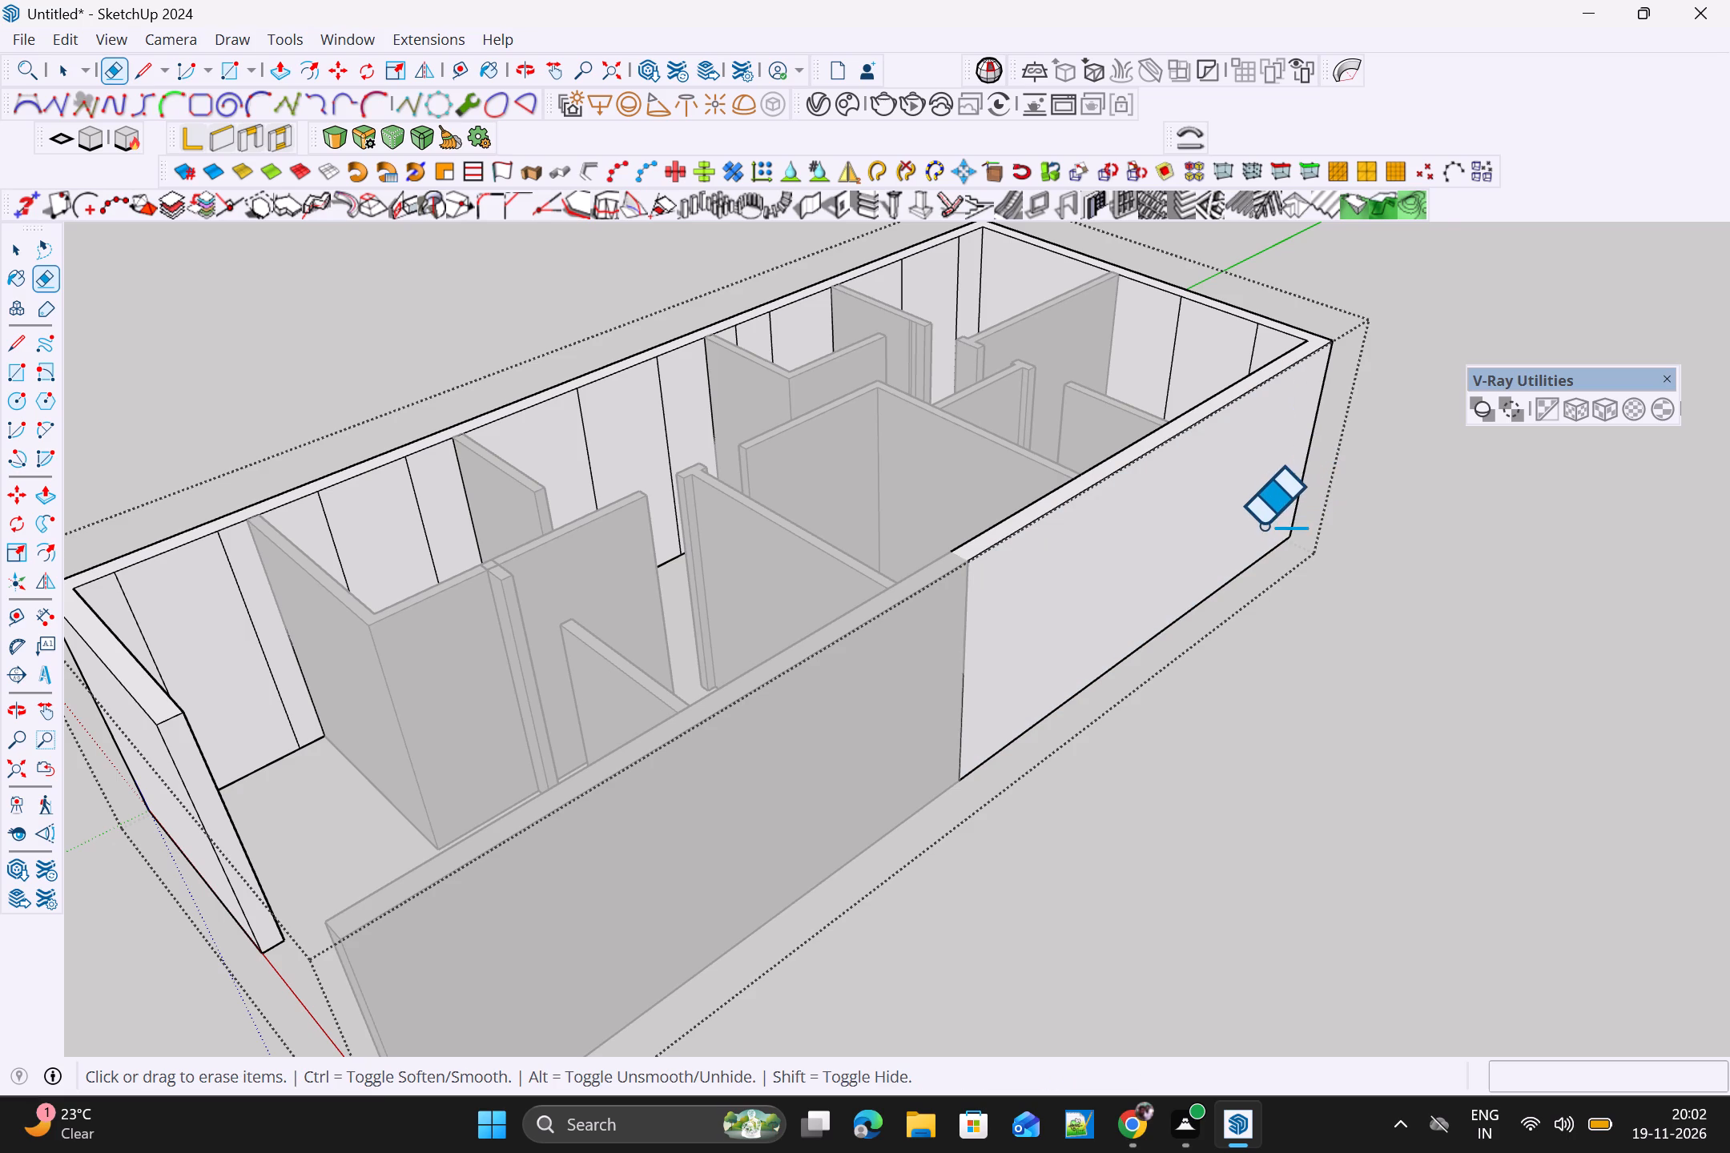
Erase the two vertical seam lines on the outer face of the short rear wall.
scroll(1263, 526, "down", 5)
middle_click_drag(1379, 584, 165, 460)
left_click_drag(919, 773, 838, 805)
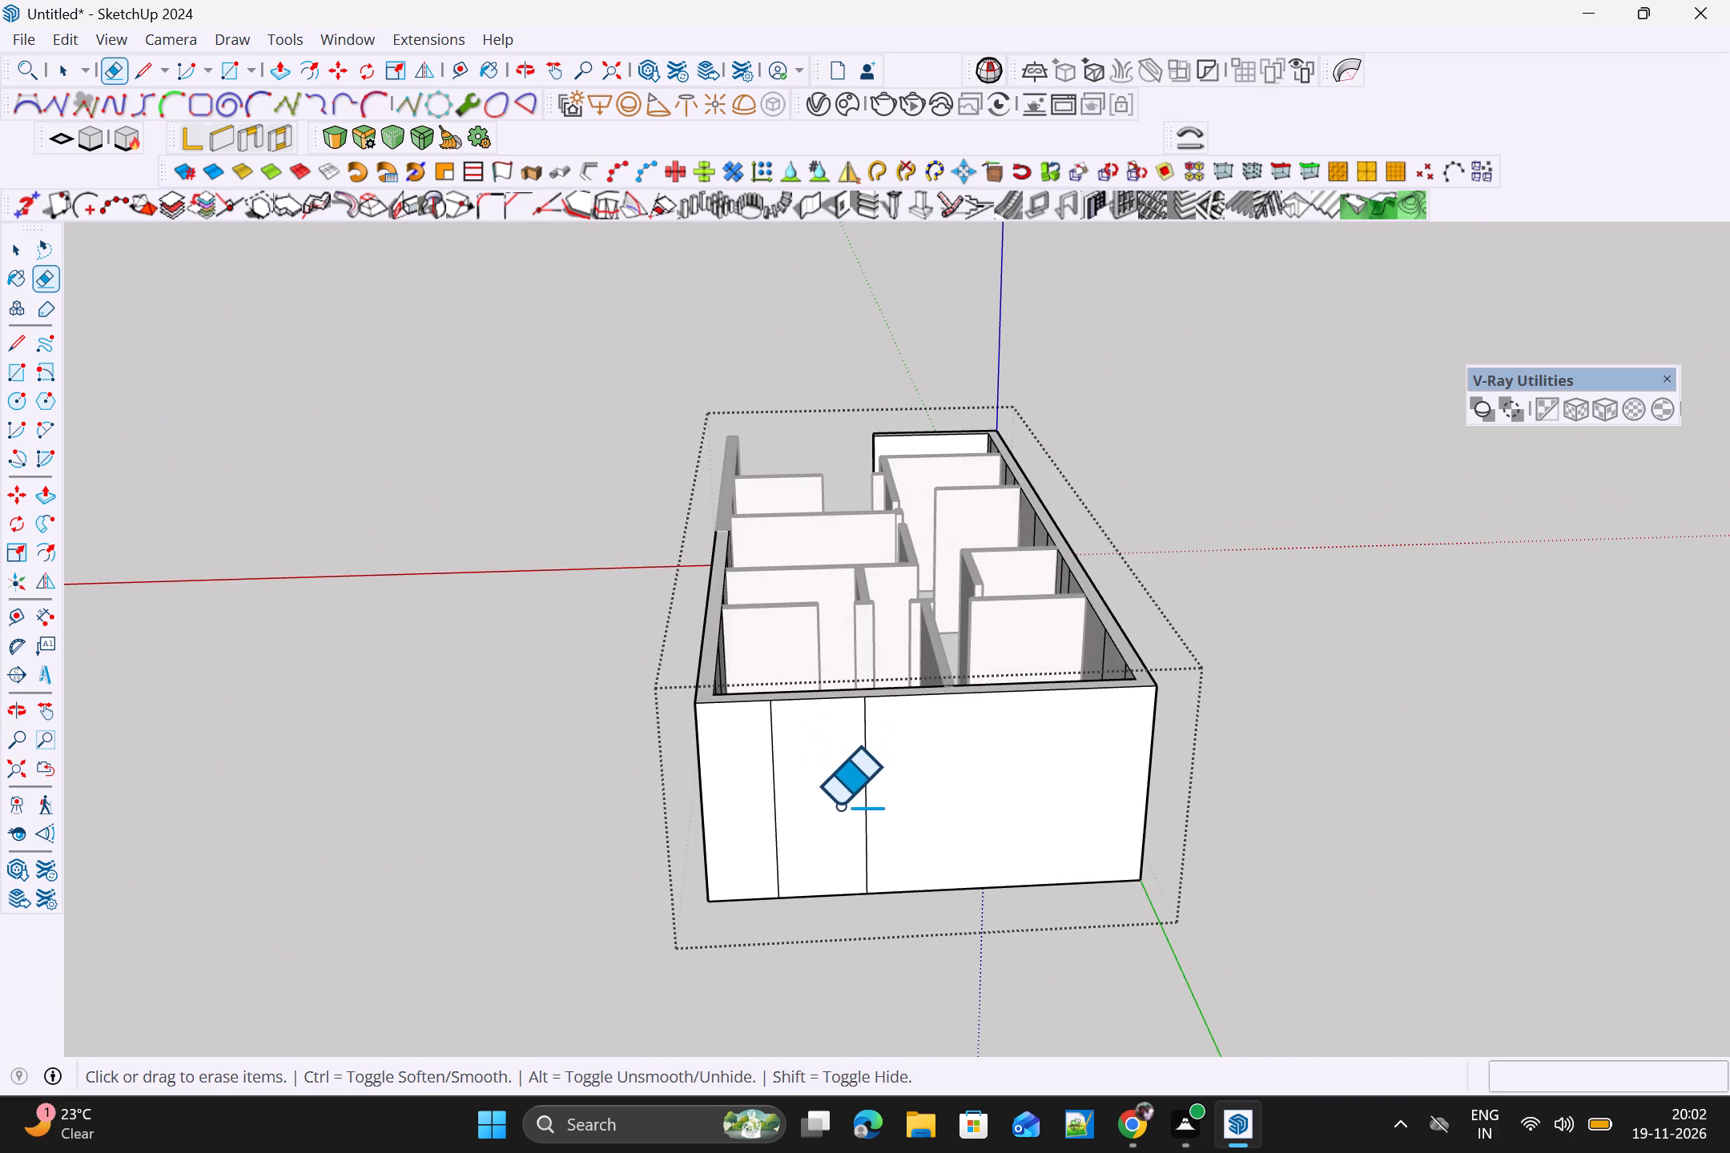
left_click_drag(838, 805, 770, 830)
Erase all the vertical seam lines on the outer face of the left-hand long wall and leave the groups.
scroll(1049, 807, "down", 4)
middle_click_drag(1195, 811, 487, 757)
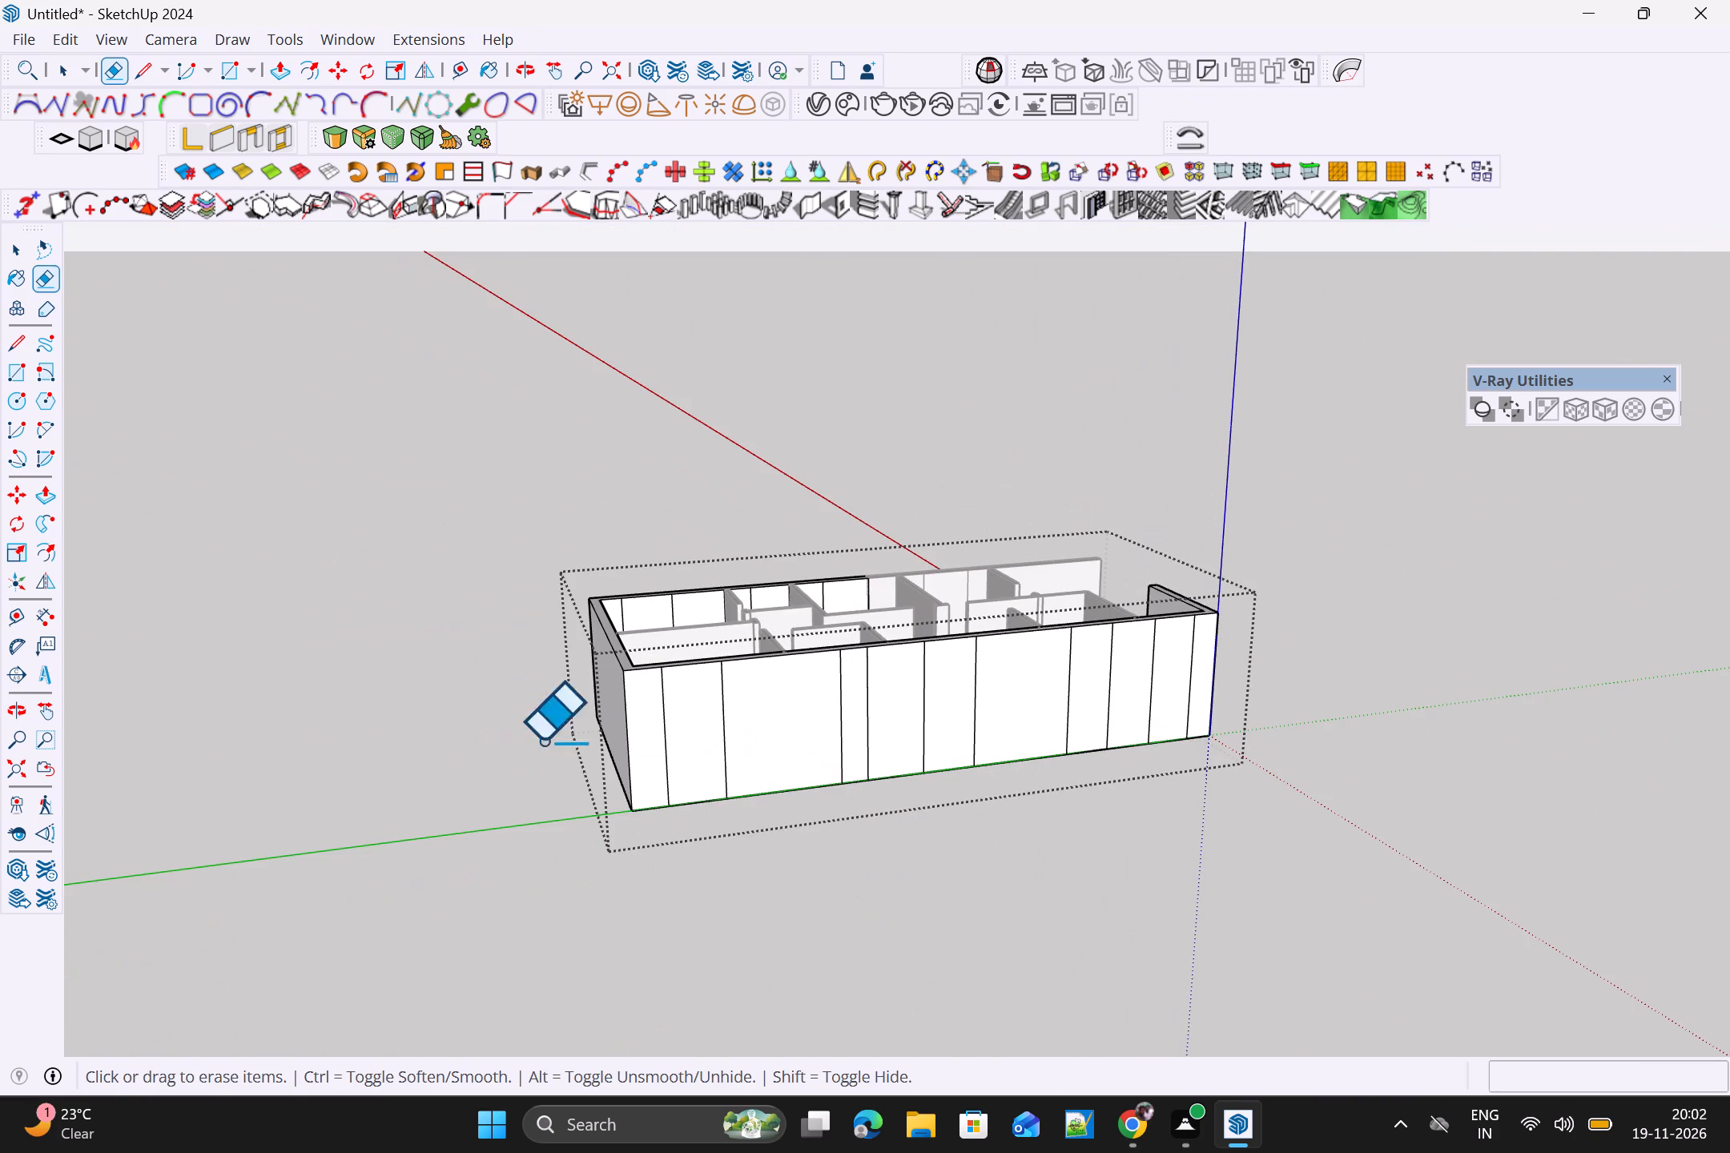
left_click_drag(776, 743, 642, 765)
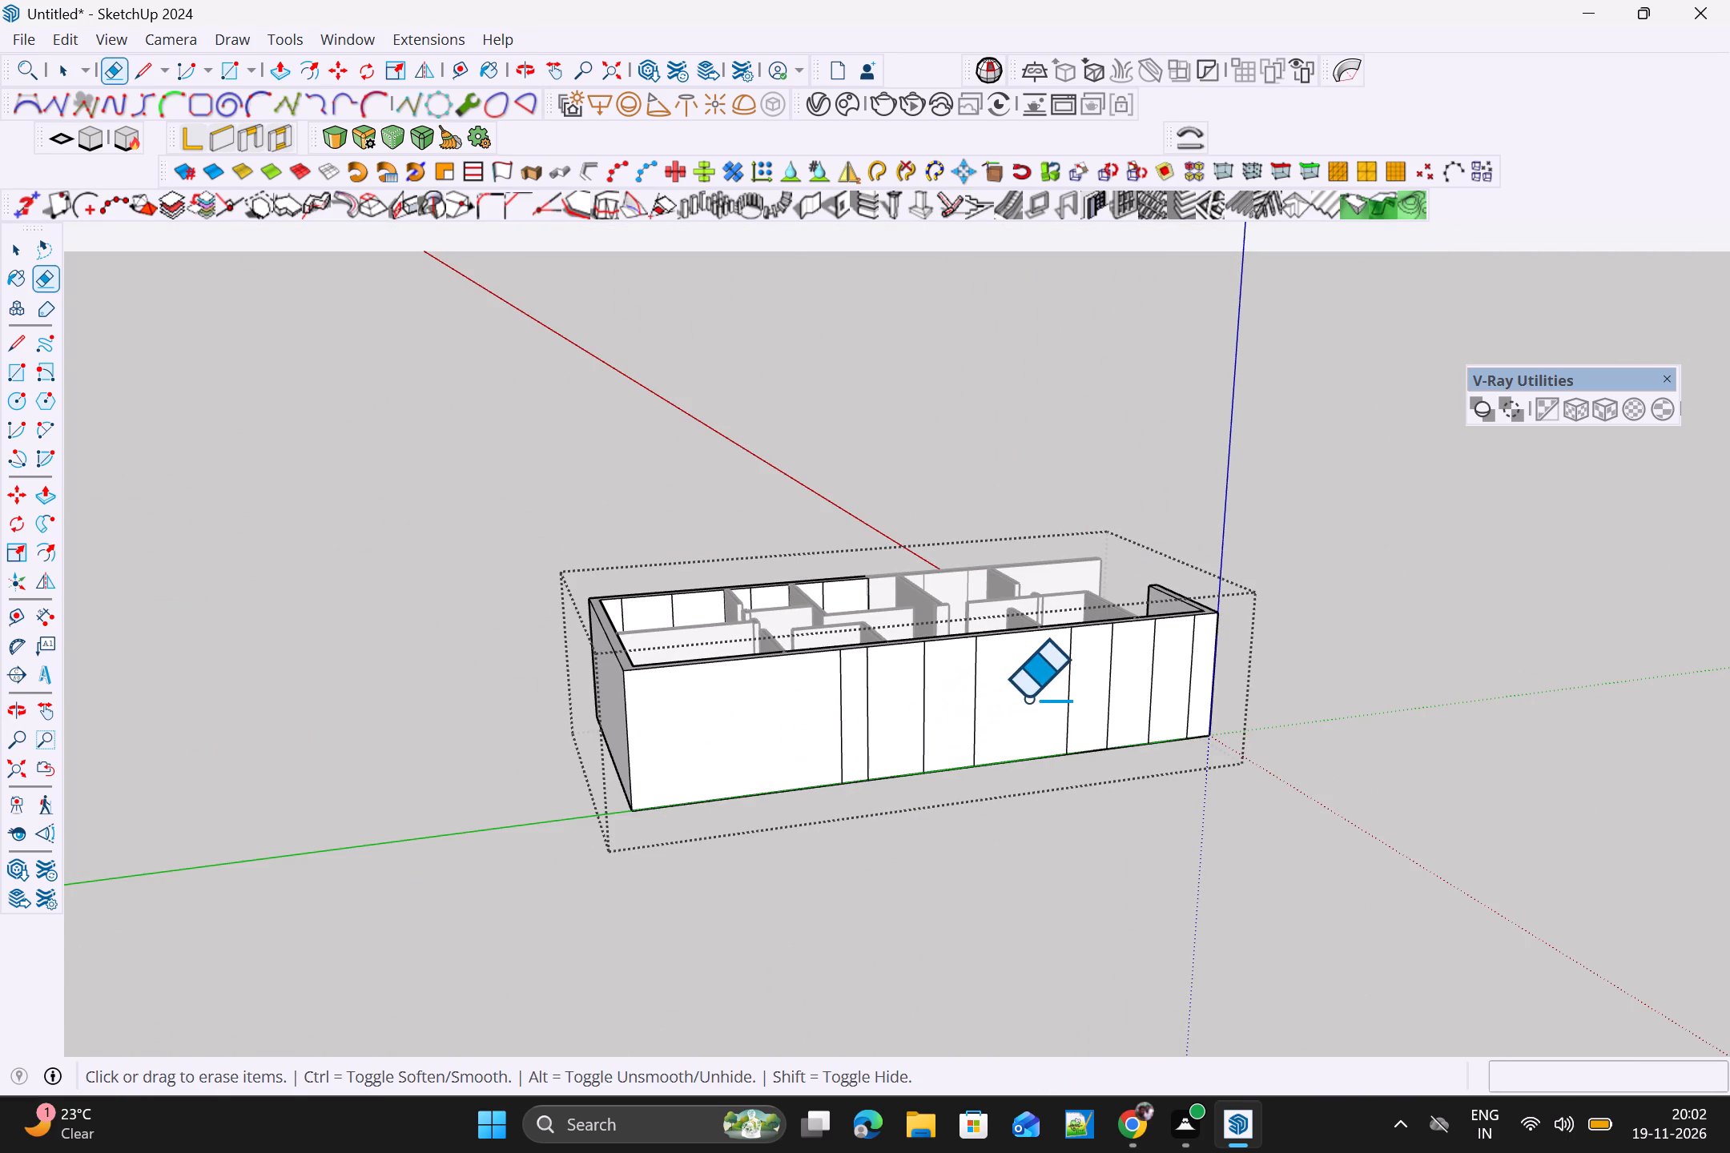
left_click_drag(1026, 698, 807, 722)
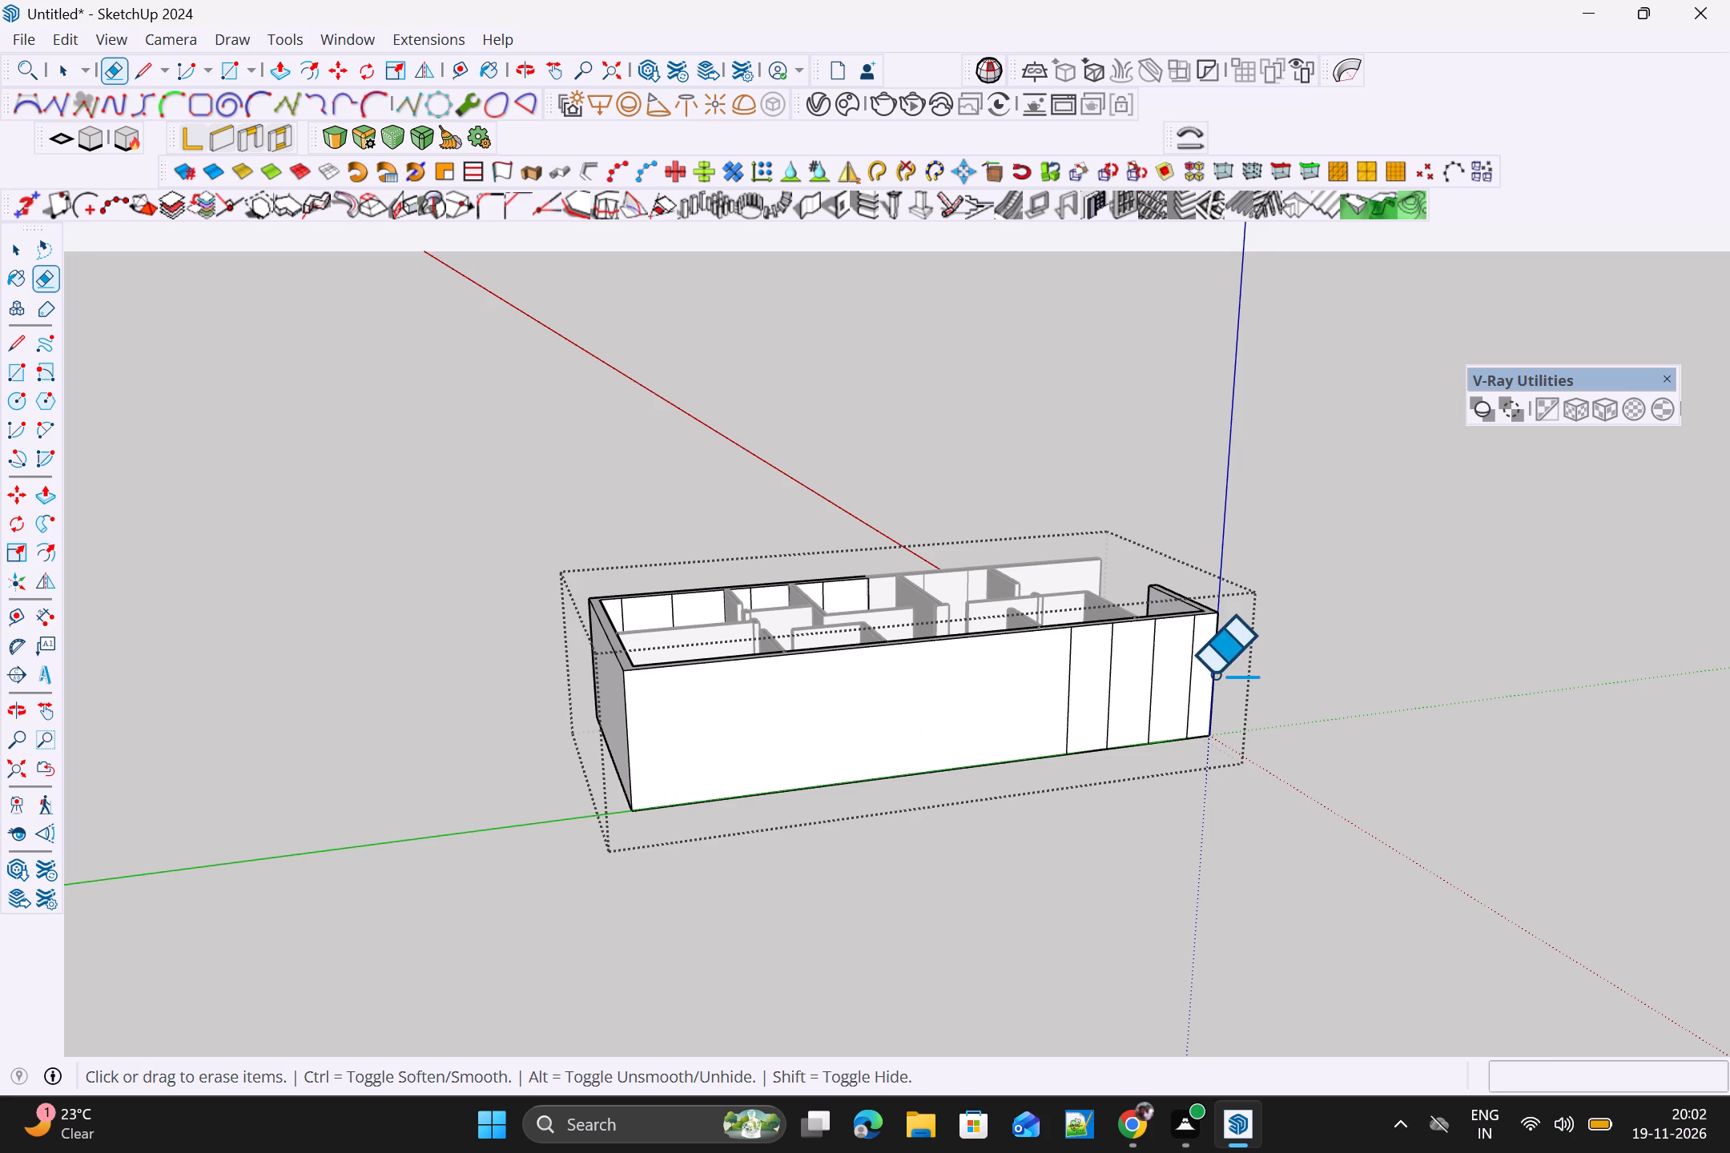
left_click_drag(1213, 674, 1070, 707)
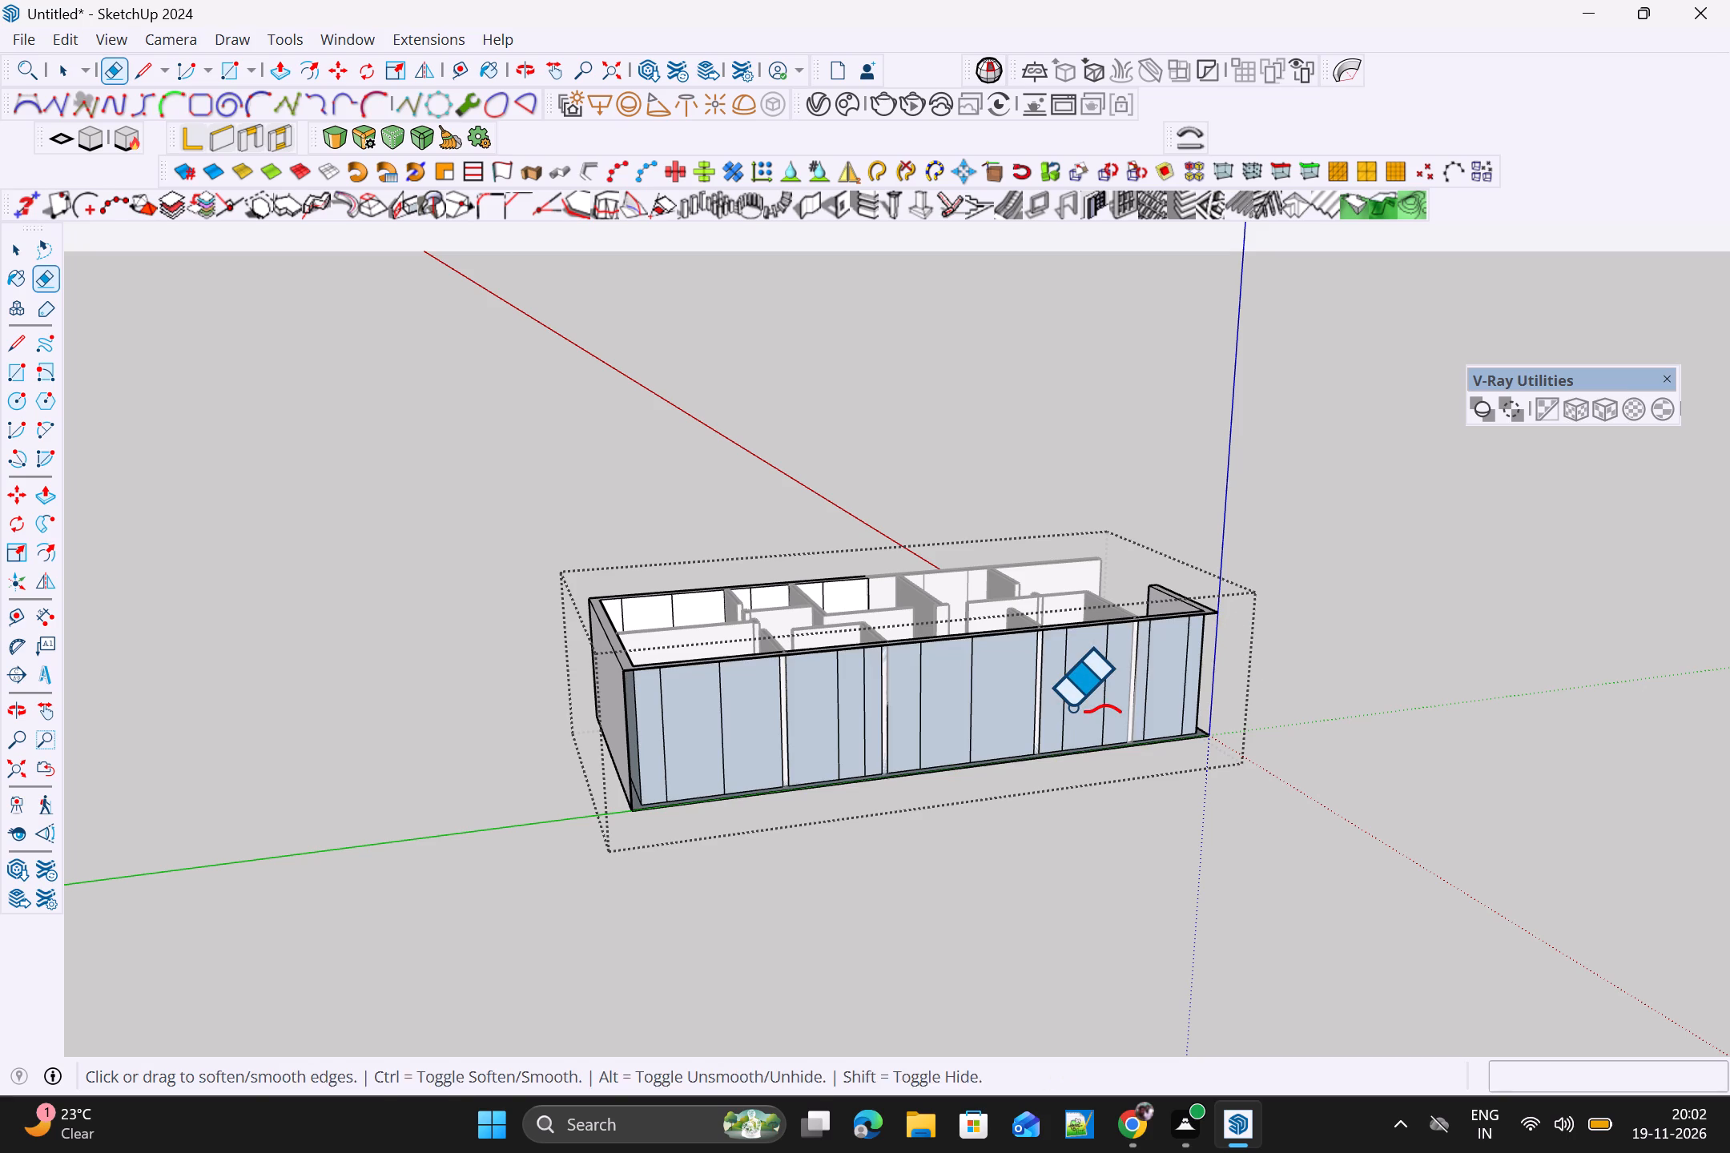
key("ctrl+z")
left_click_drag(1056, 707, 1194, 697)
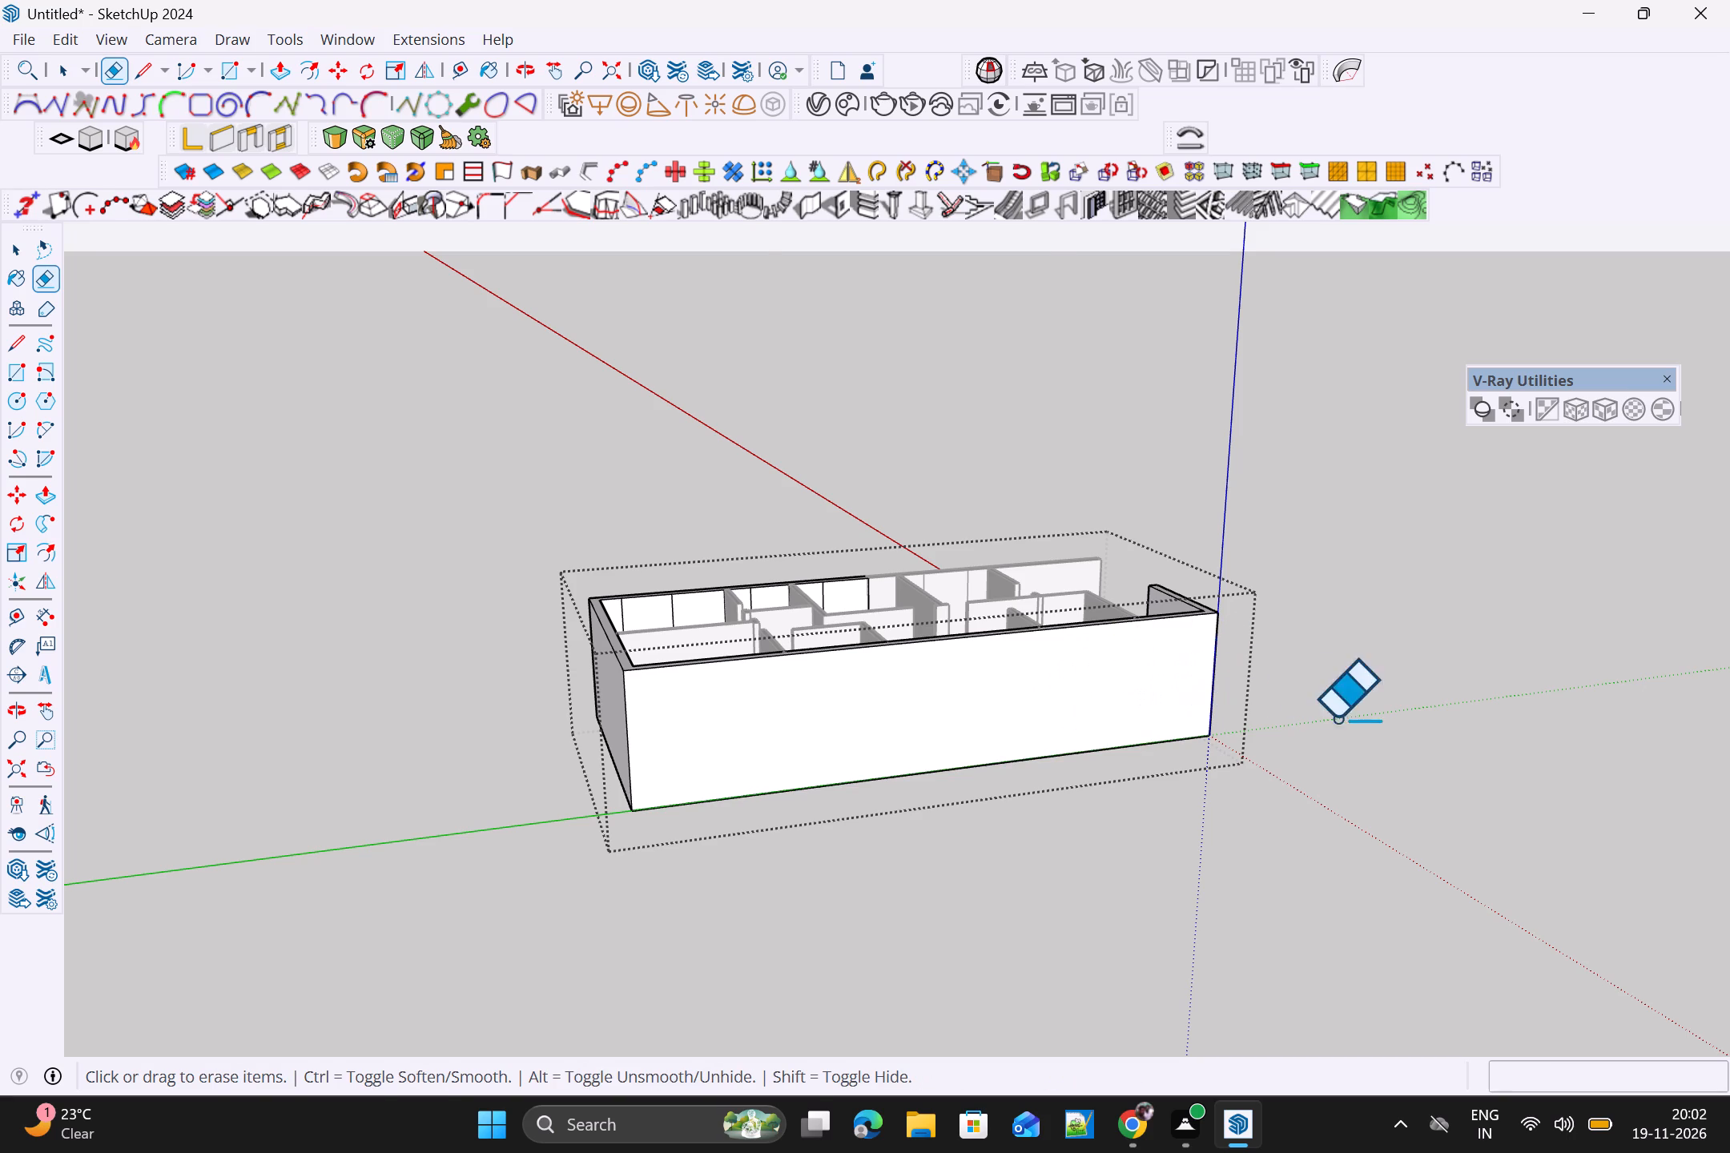
middle_click_drag(1331, 723, 481, 697)
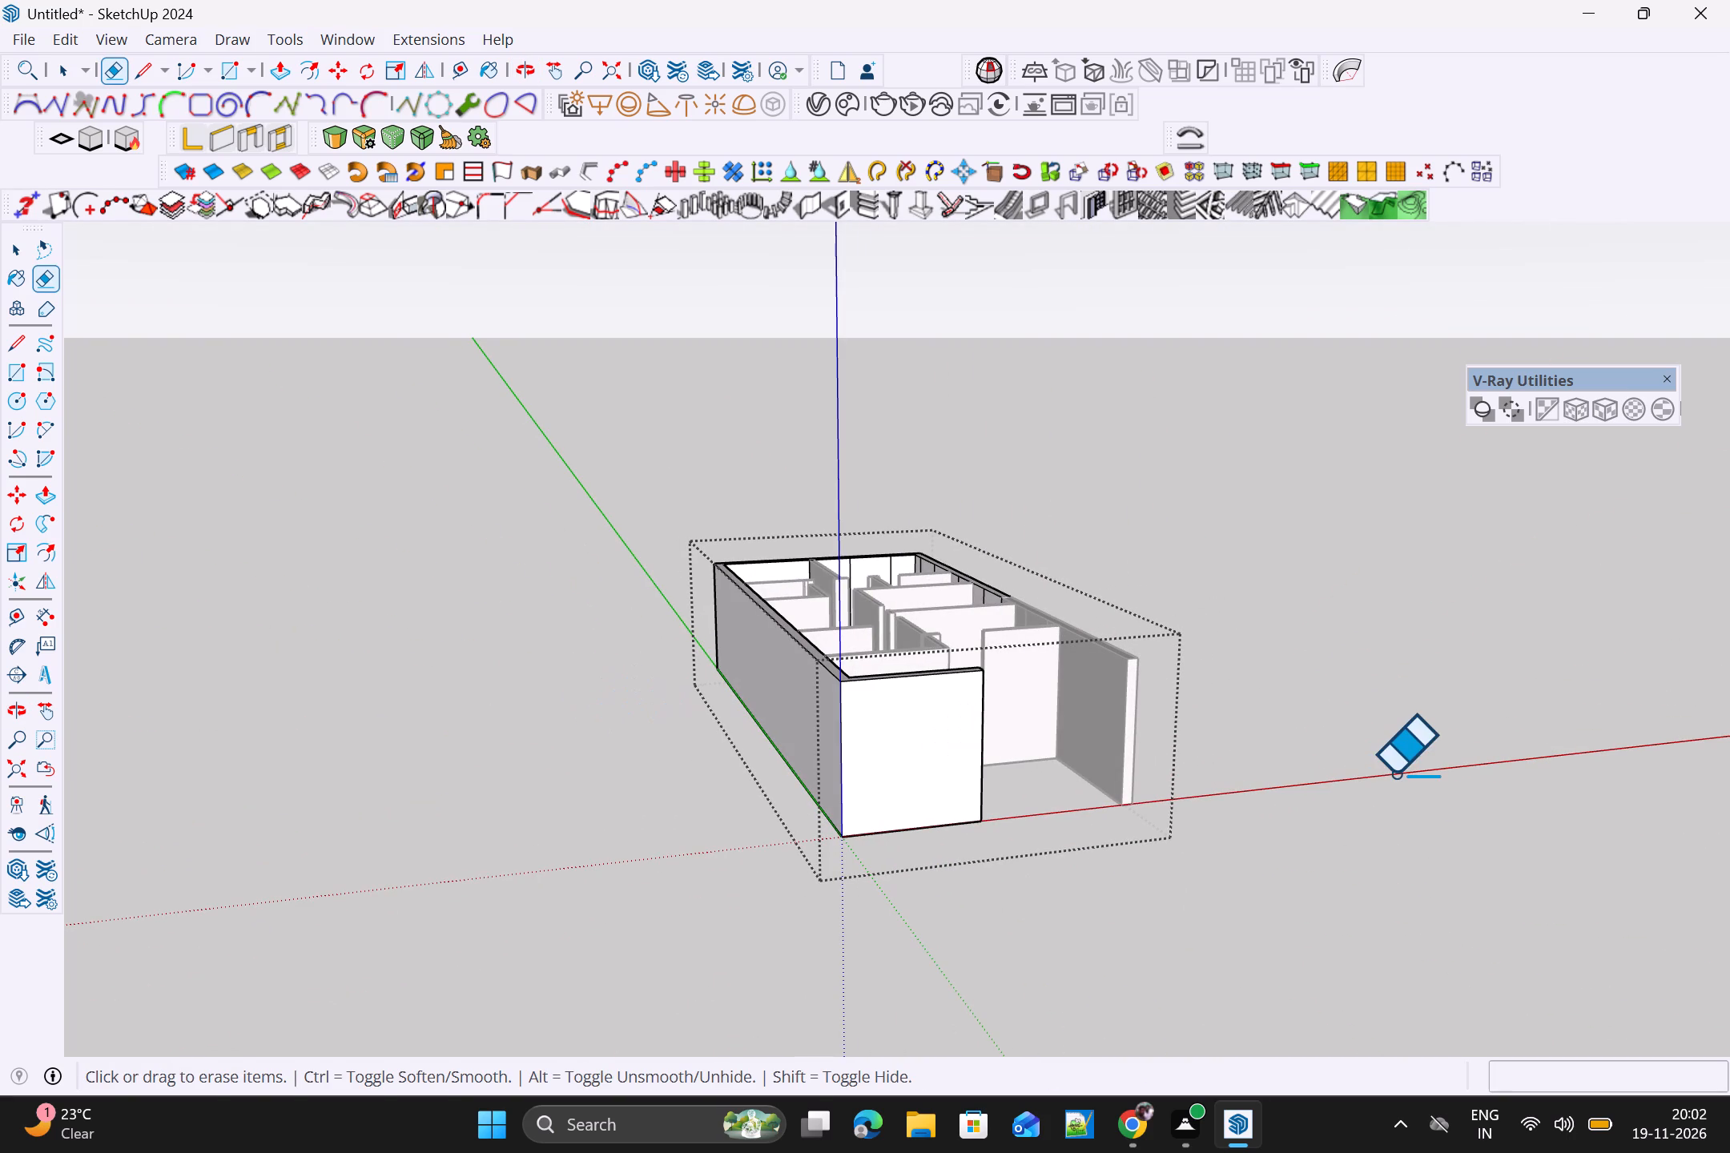
key("space")
left_click(1231, 739)
scroll(1355, 700, "down", 4)
middle_click_drag(1408, 737, 1138, 894)
left_click(1189, 769)
Examine the remaining joint line on the right-hand long wall and the interior wall faces from several sides.
scroll(1172, 772, "up", 4)
middle_click_drag(1072, 773, 670, 924)
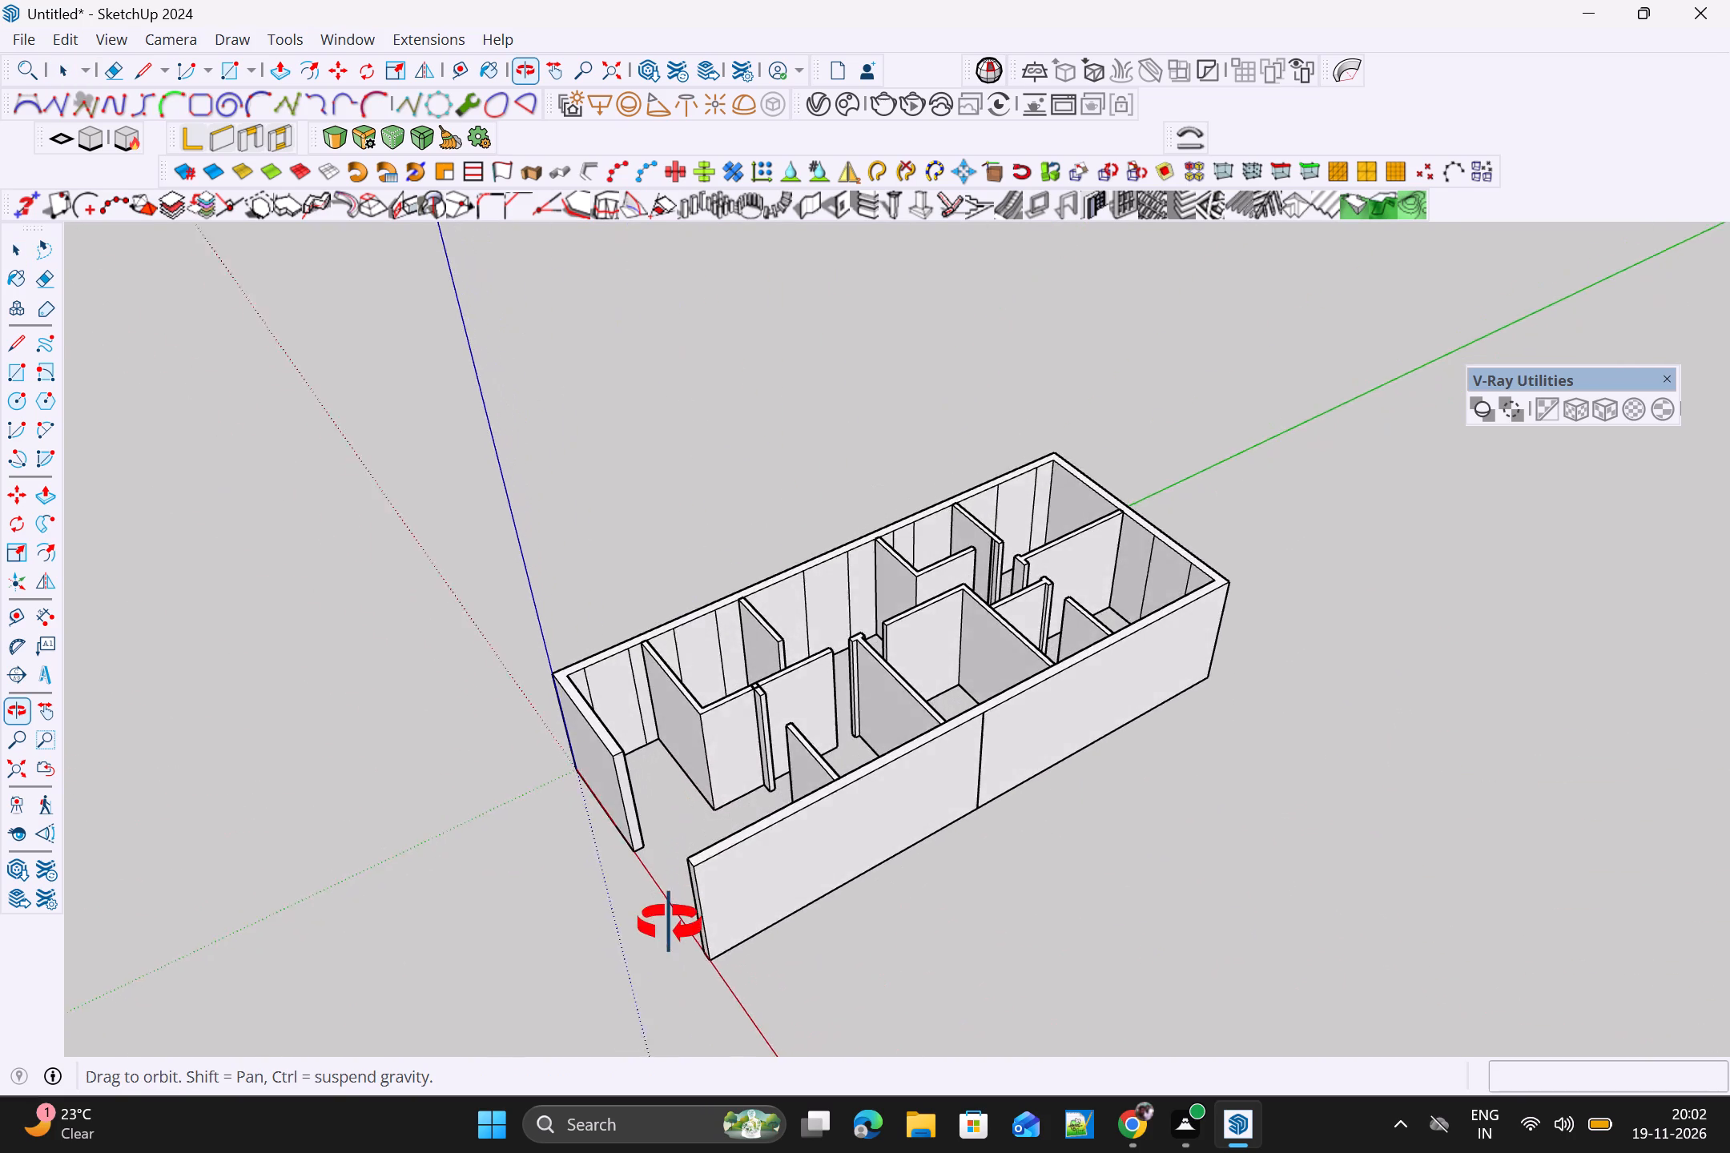
middle_click_drag(670, 924, 746, 962)
scroll(1006, 692, "up", 13)
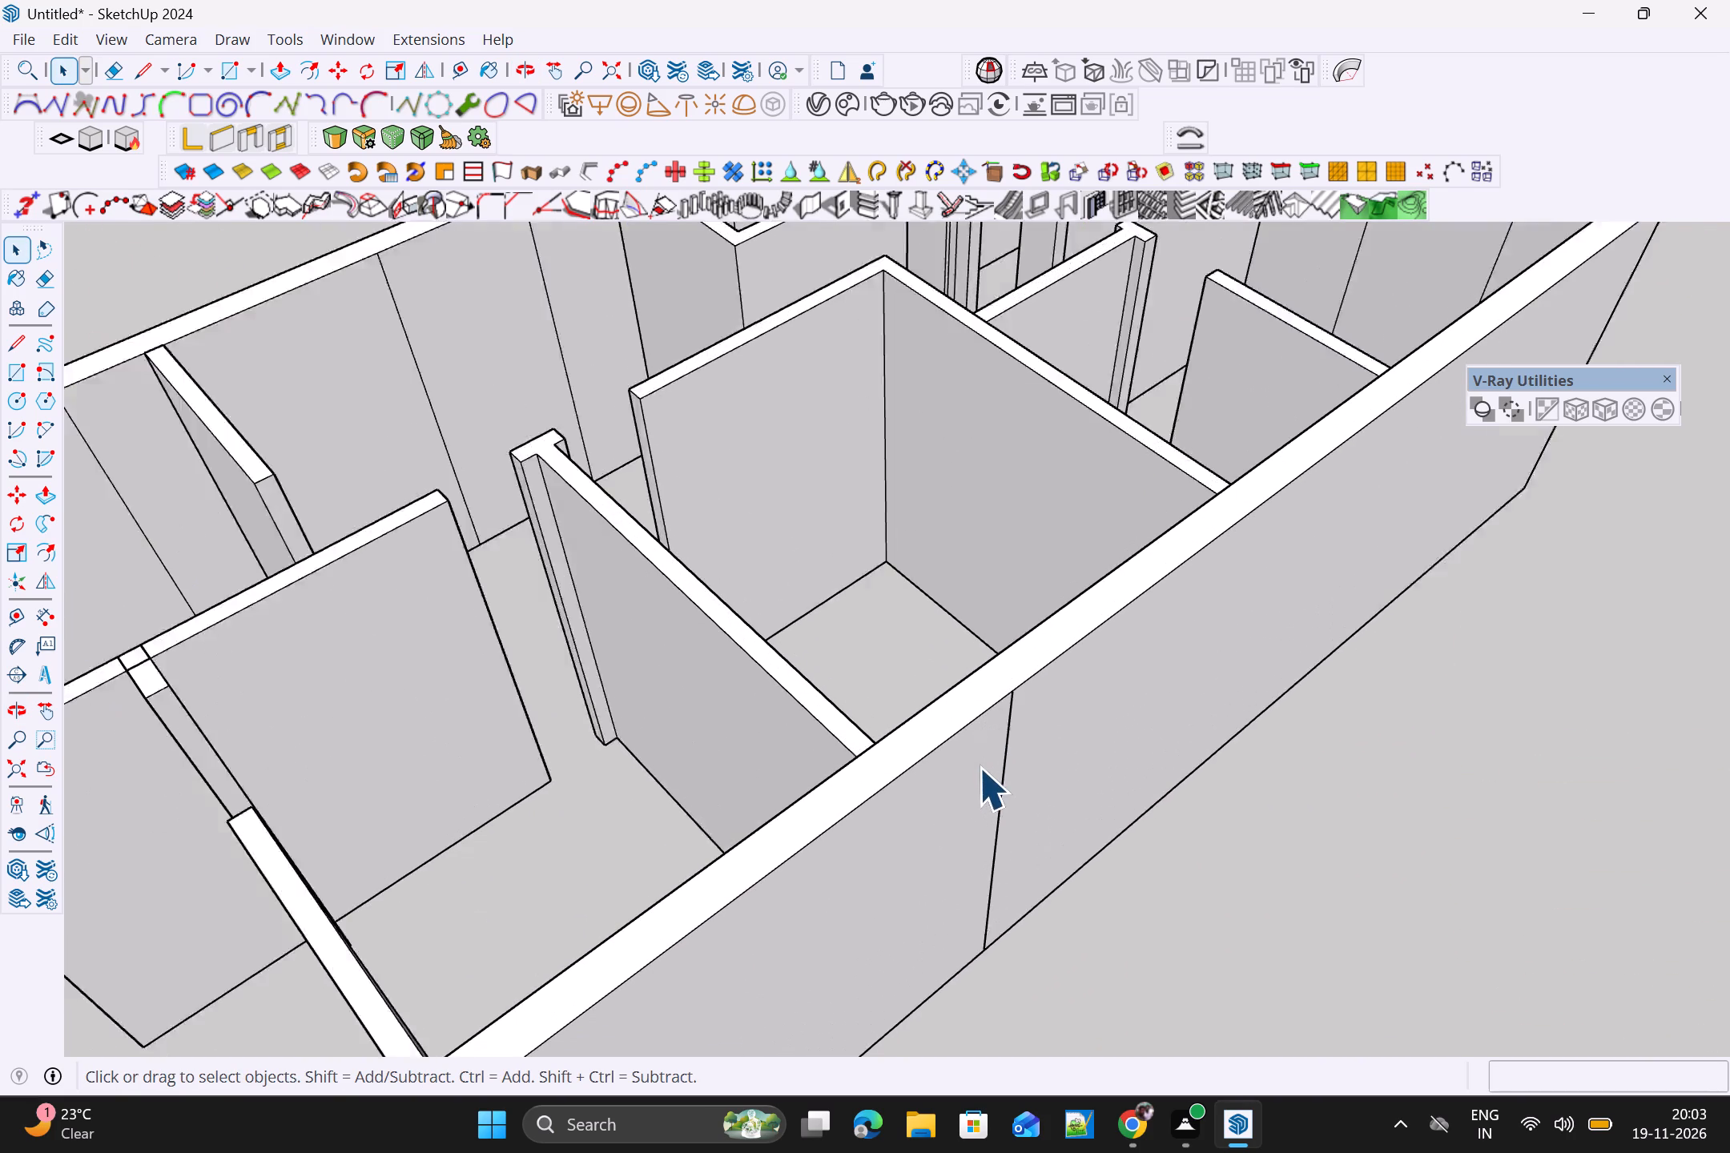
scroll(979, 767, "up", 5)
middle_click_drag(997, 713, 595, 554)
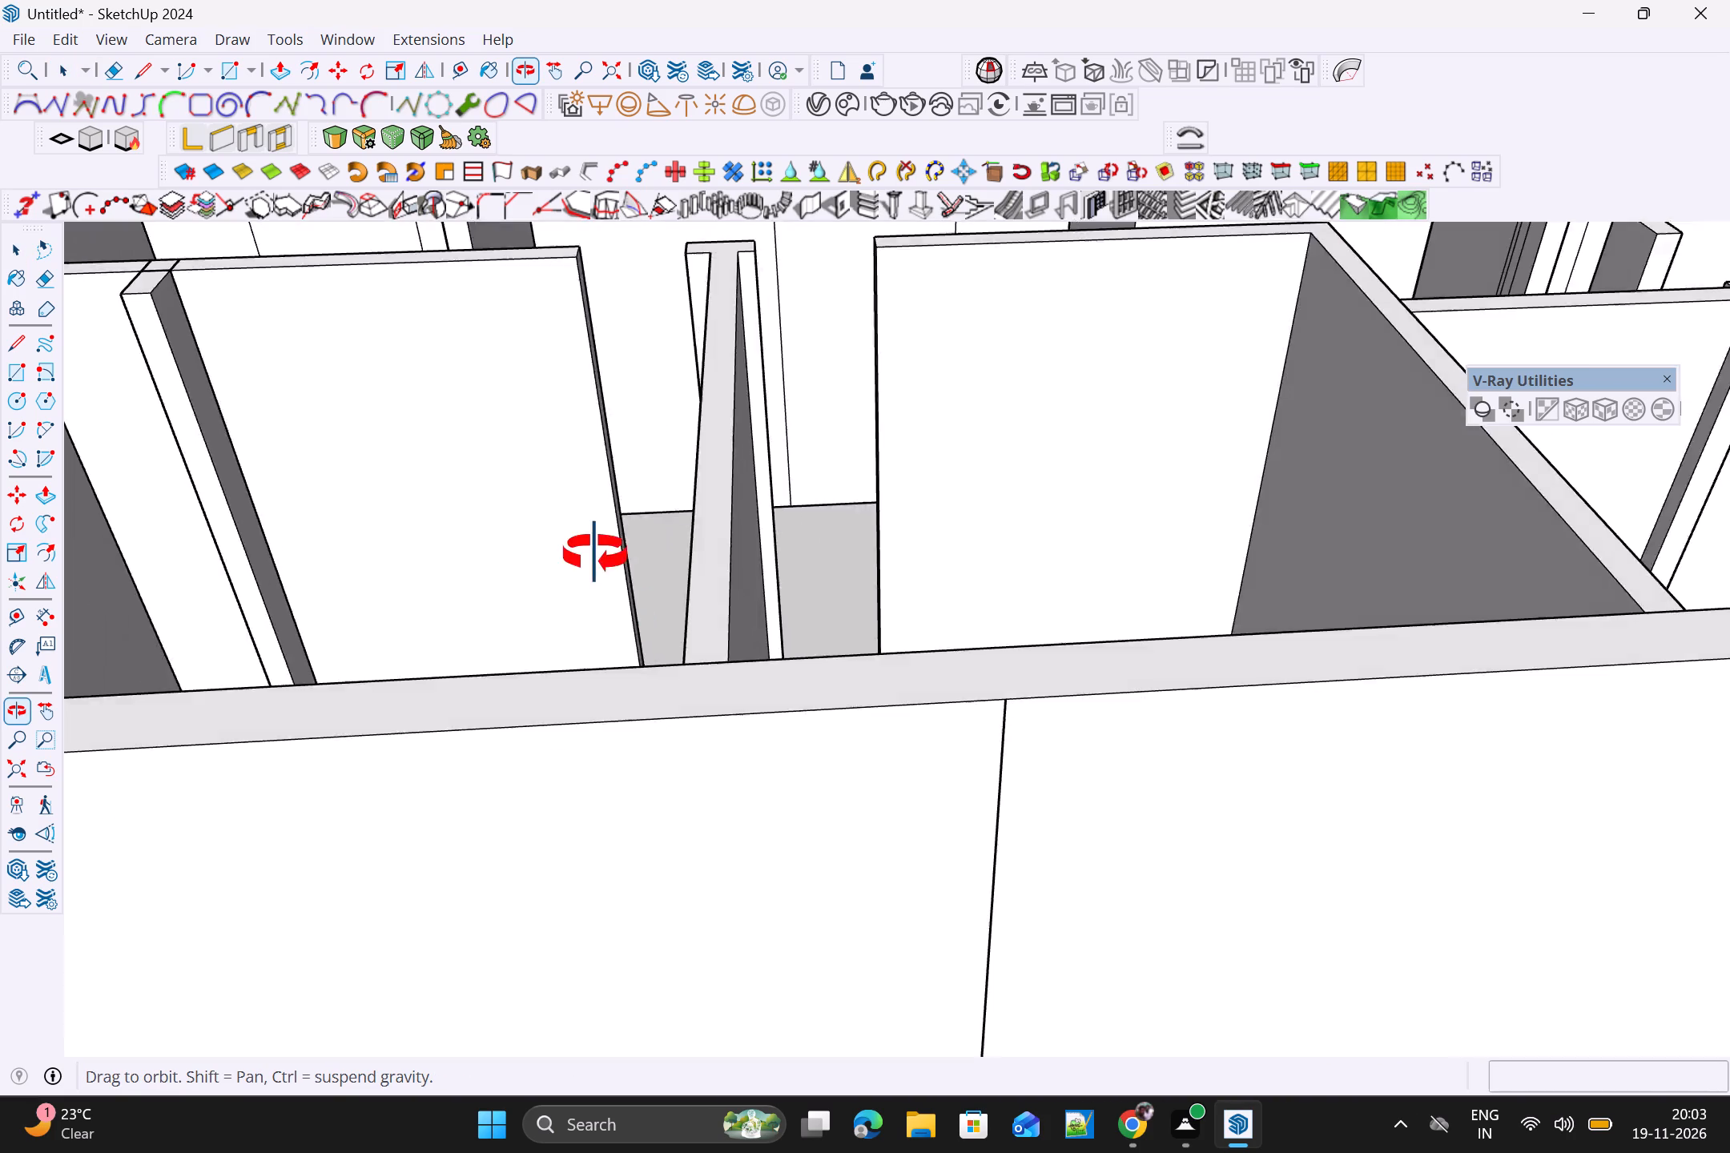
middle_click_drag(595, 554, 1330, 924)
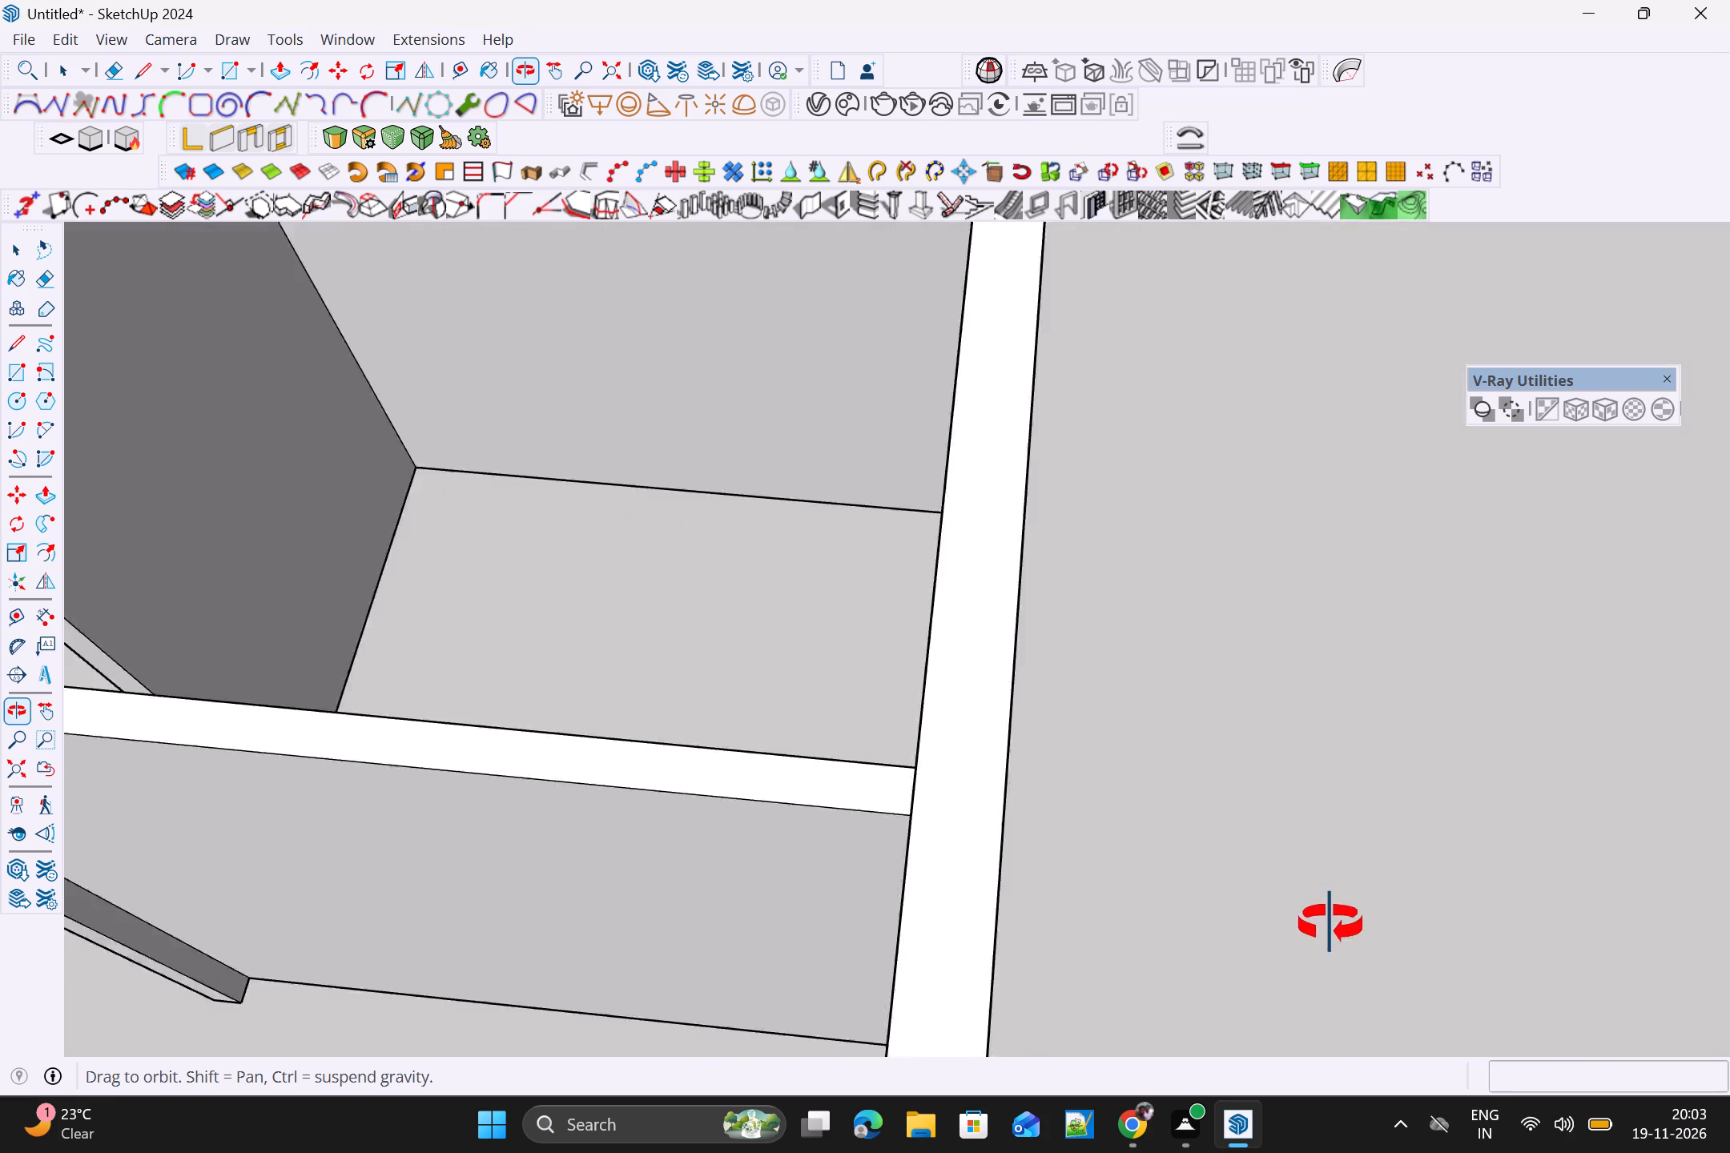
middle_click_drag(1330, 924, 710, 849)
scroll(1094, 721, "down", 15)
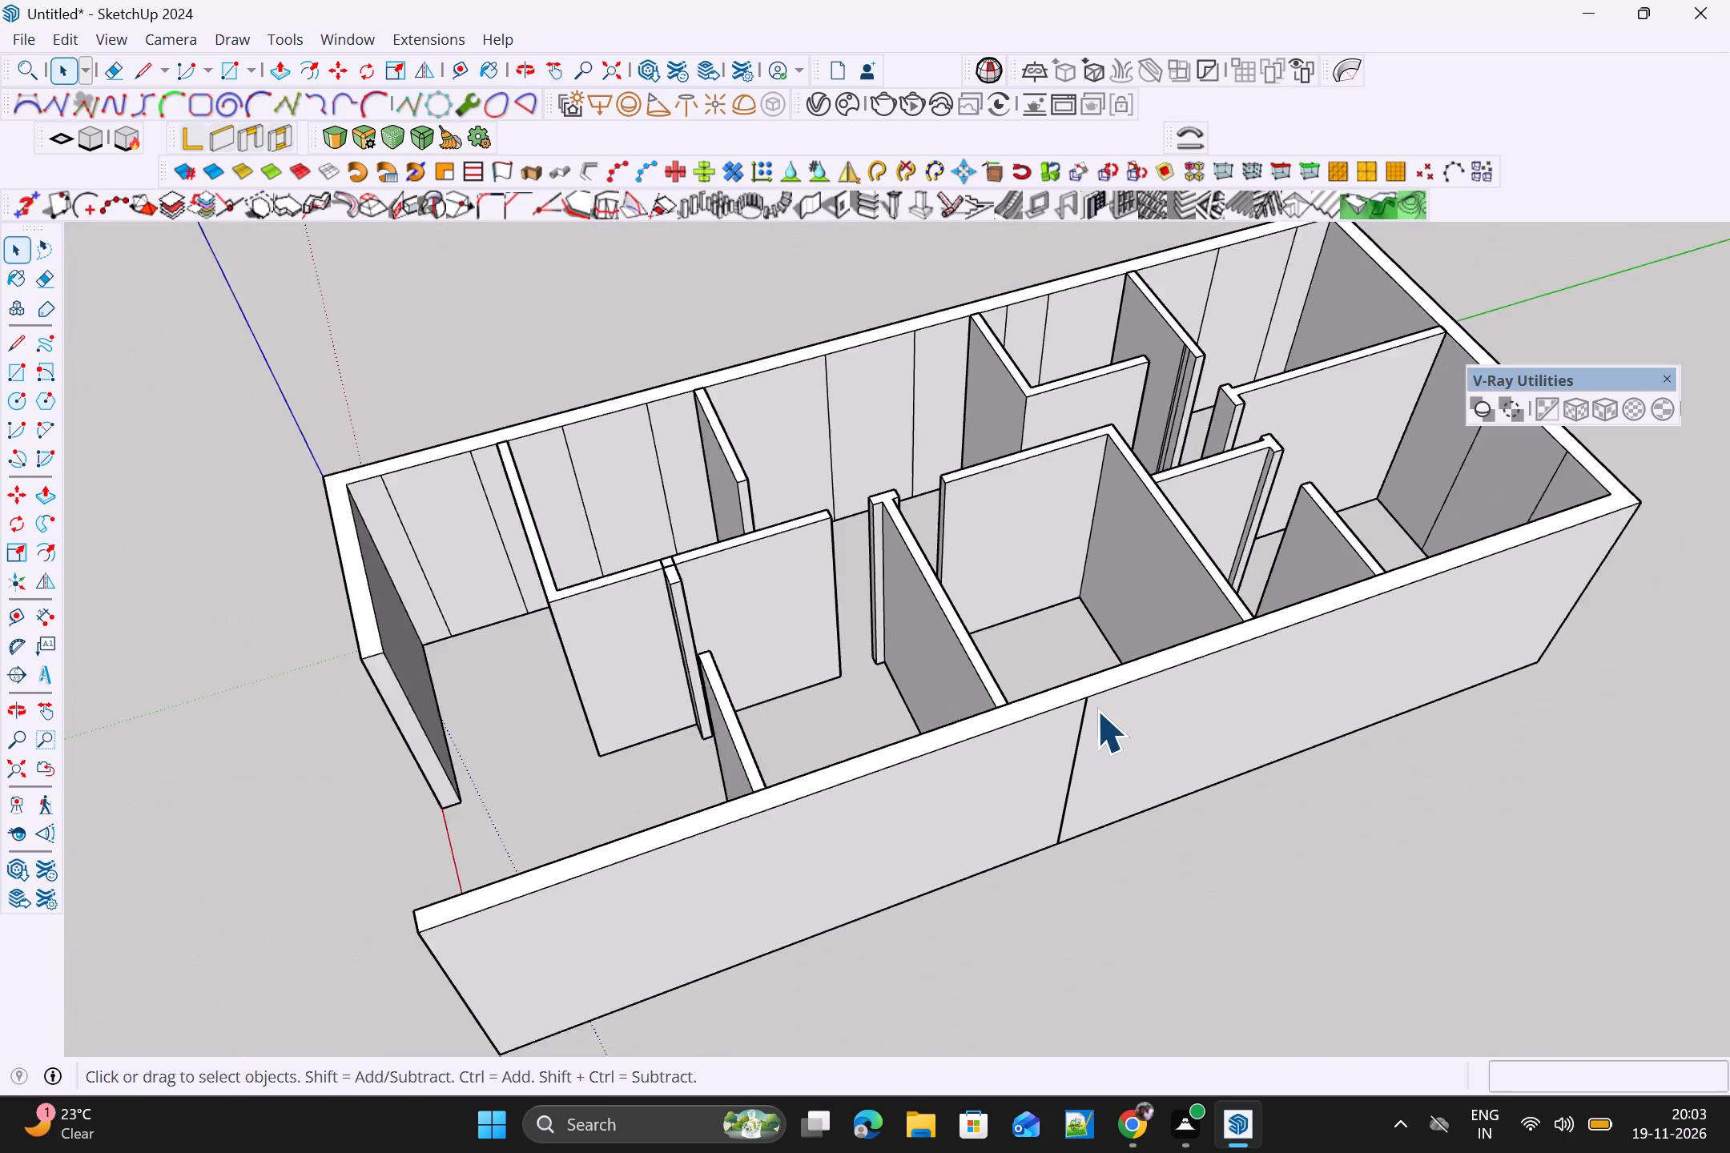
scroll(1096, 710, "down", 5)
middle_click_drag(1108, 761, 1723, 781)
scroll(1358, 709, "up", 3)
middle_click_drag(1142, 713, 1528, 699)
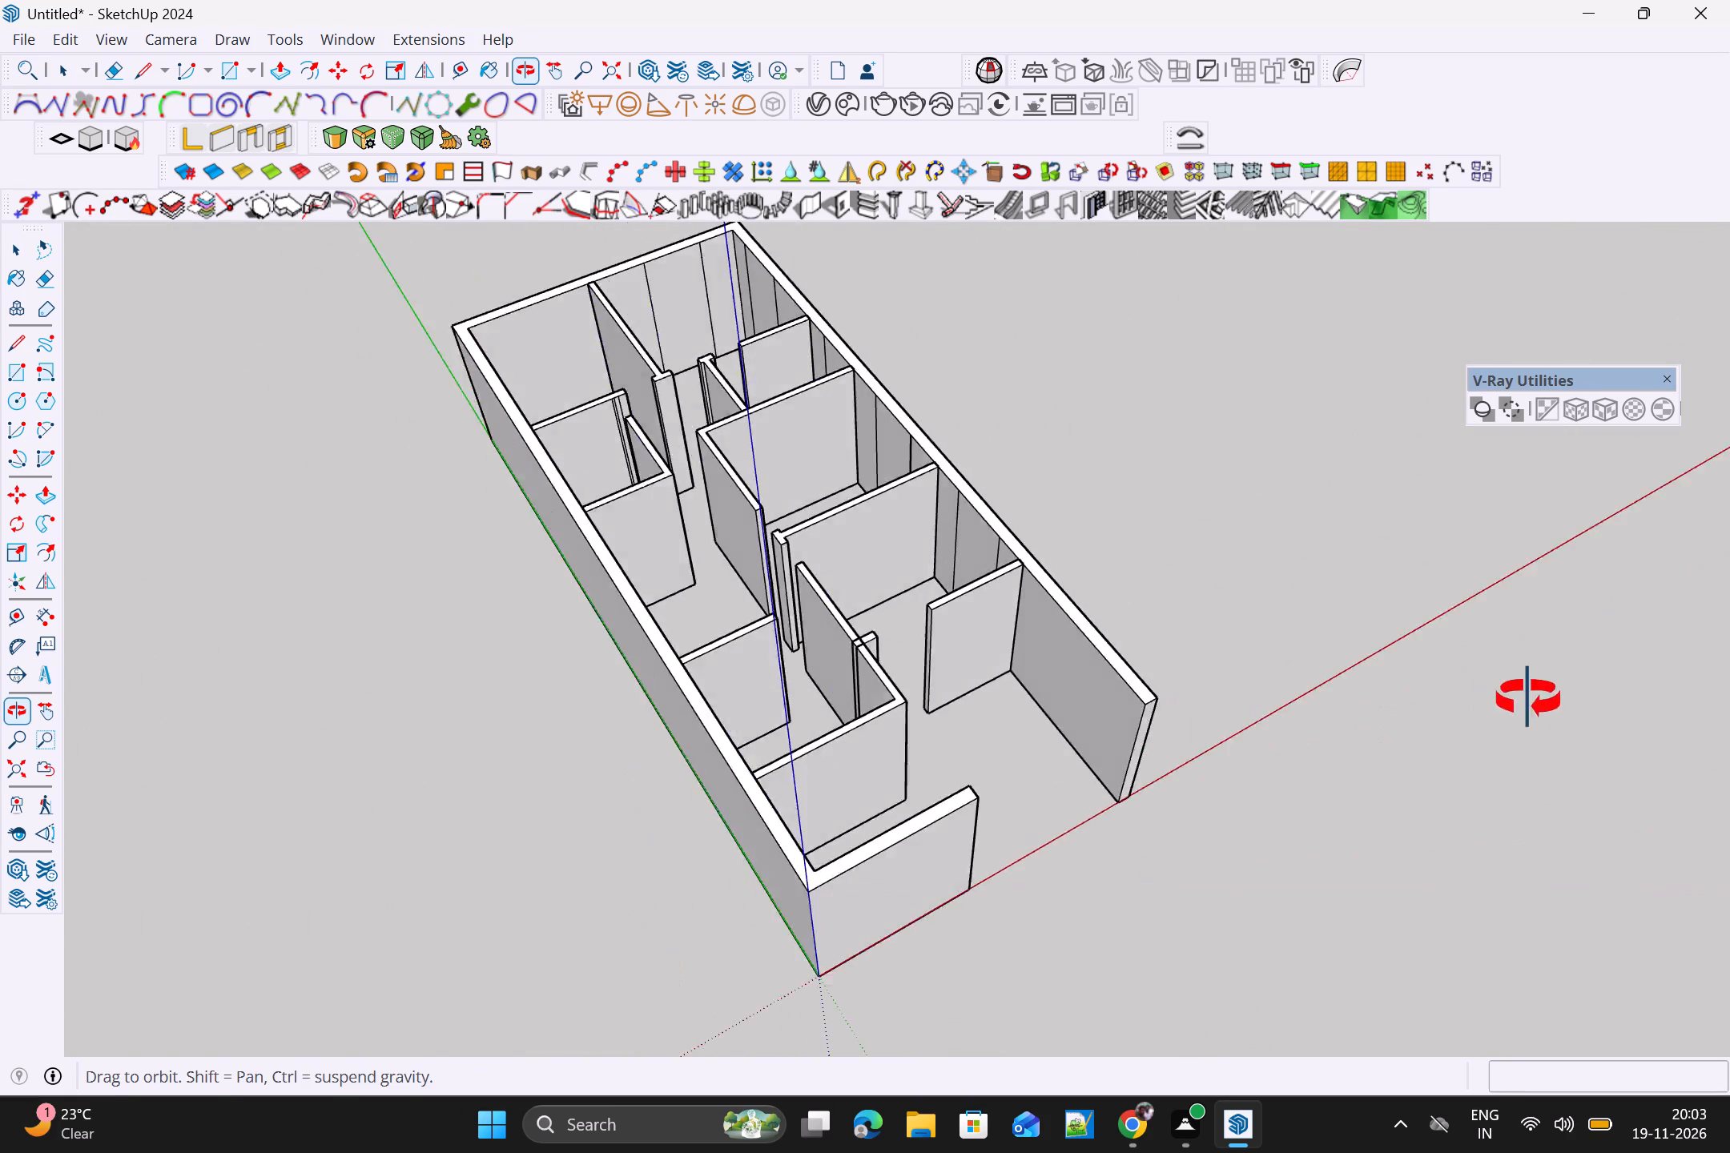
middle_click_drag(1528, 699, 1660, 646)
scroll(1664, 649, "up", 1)
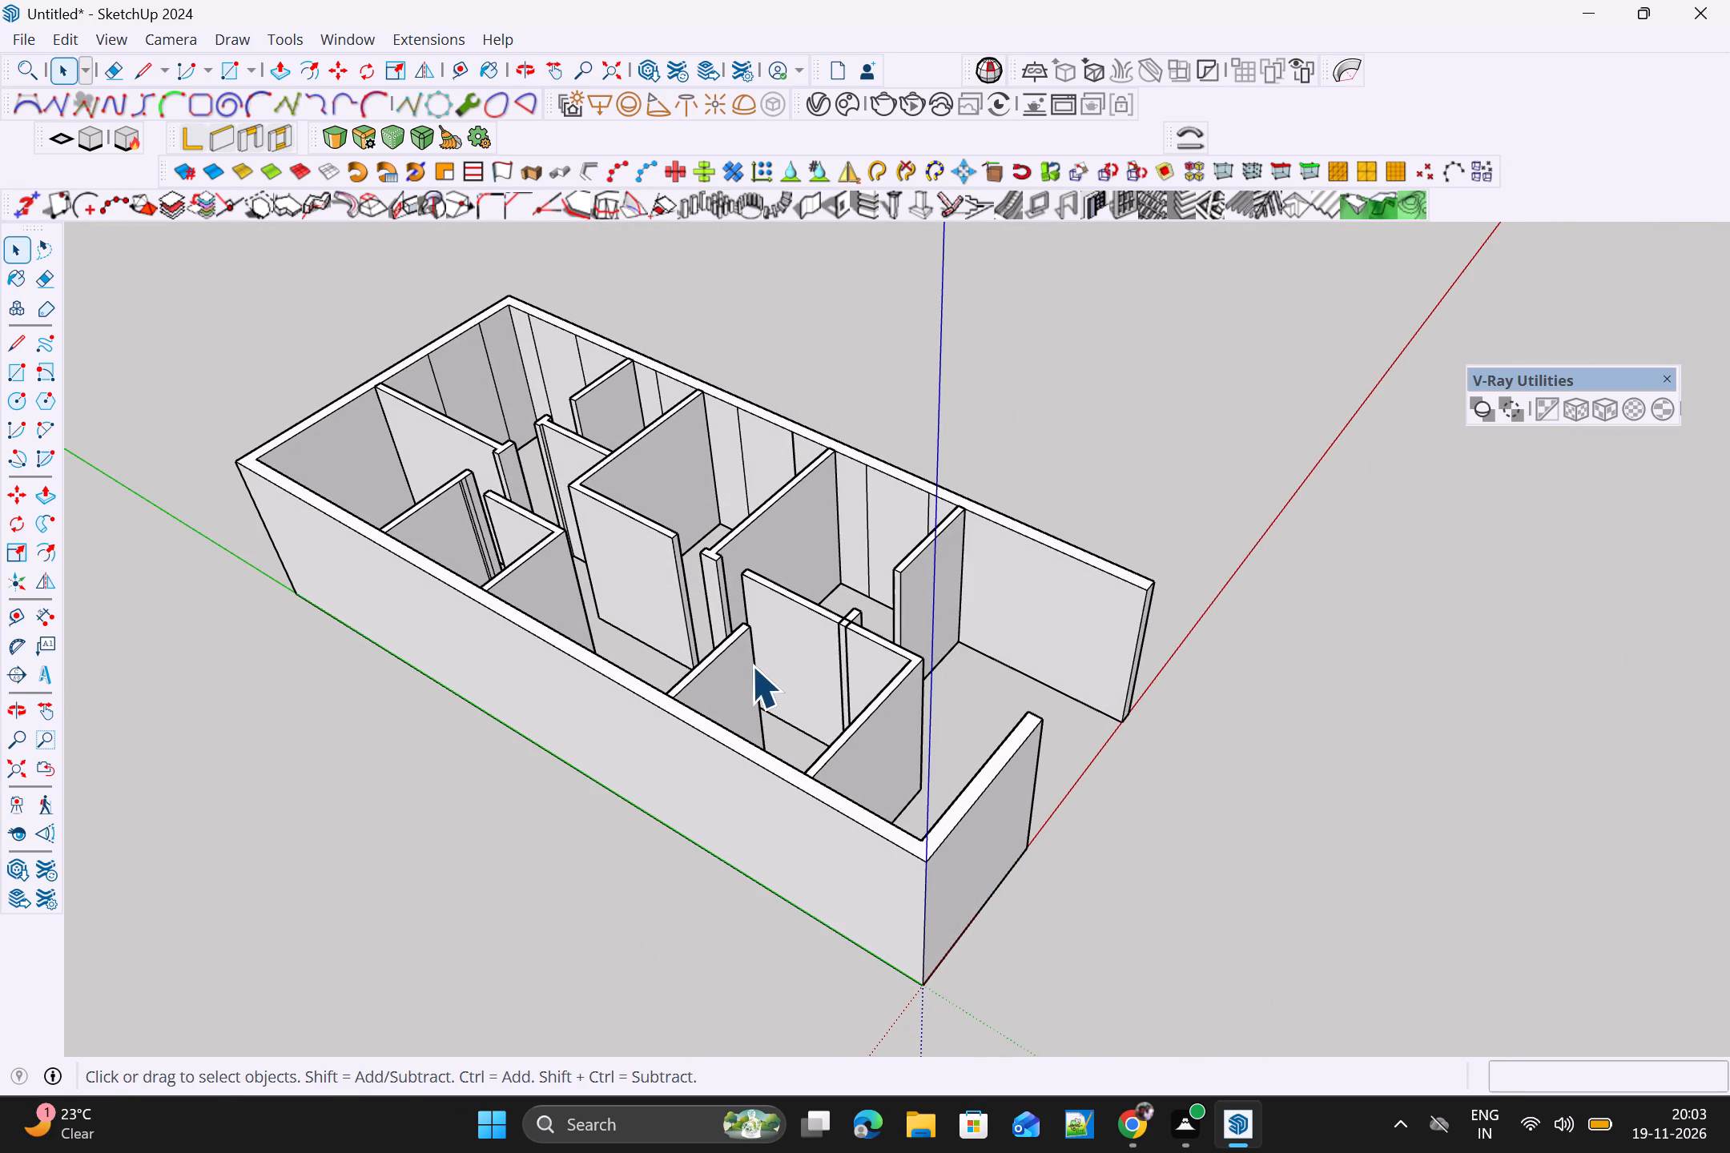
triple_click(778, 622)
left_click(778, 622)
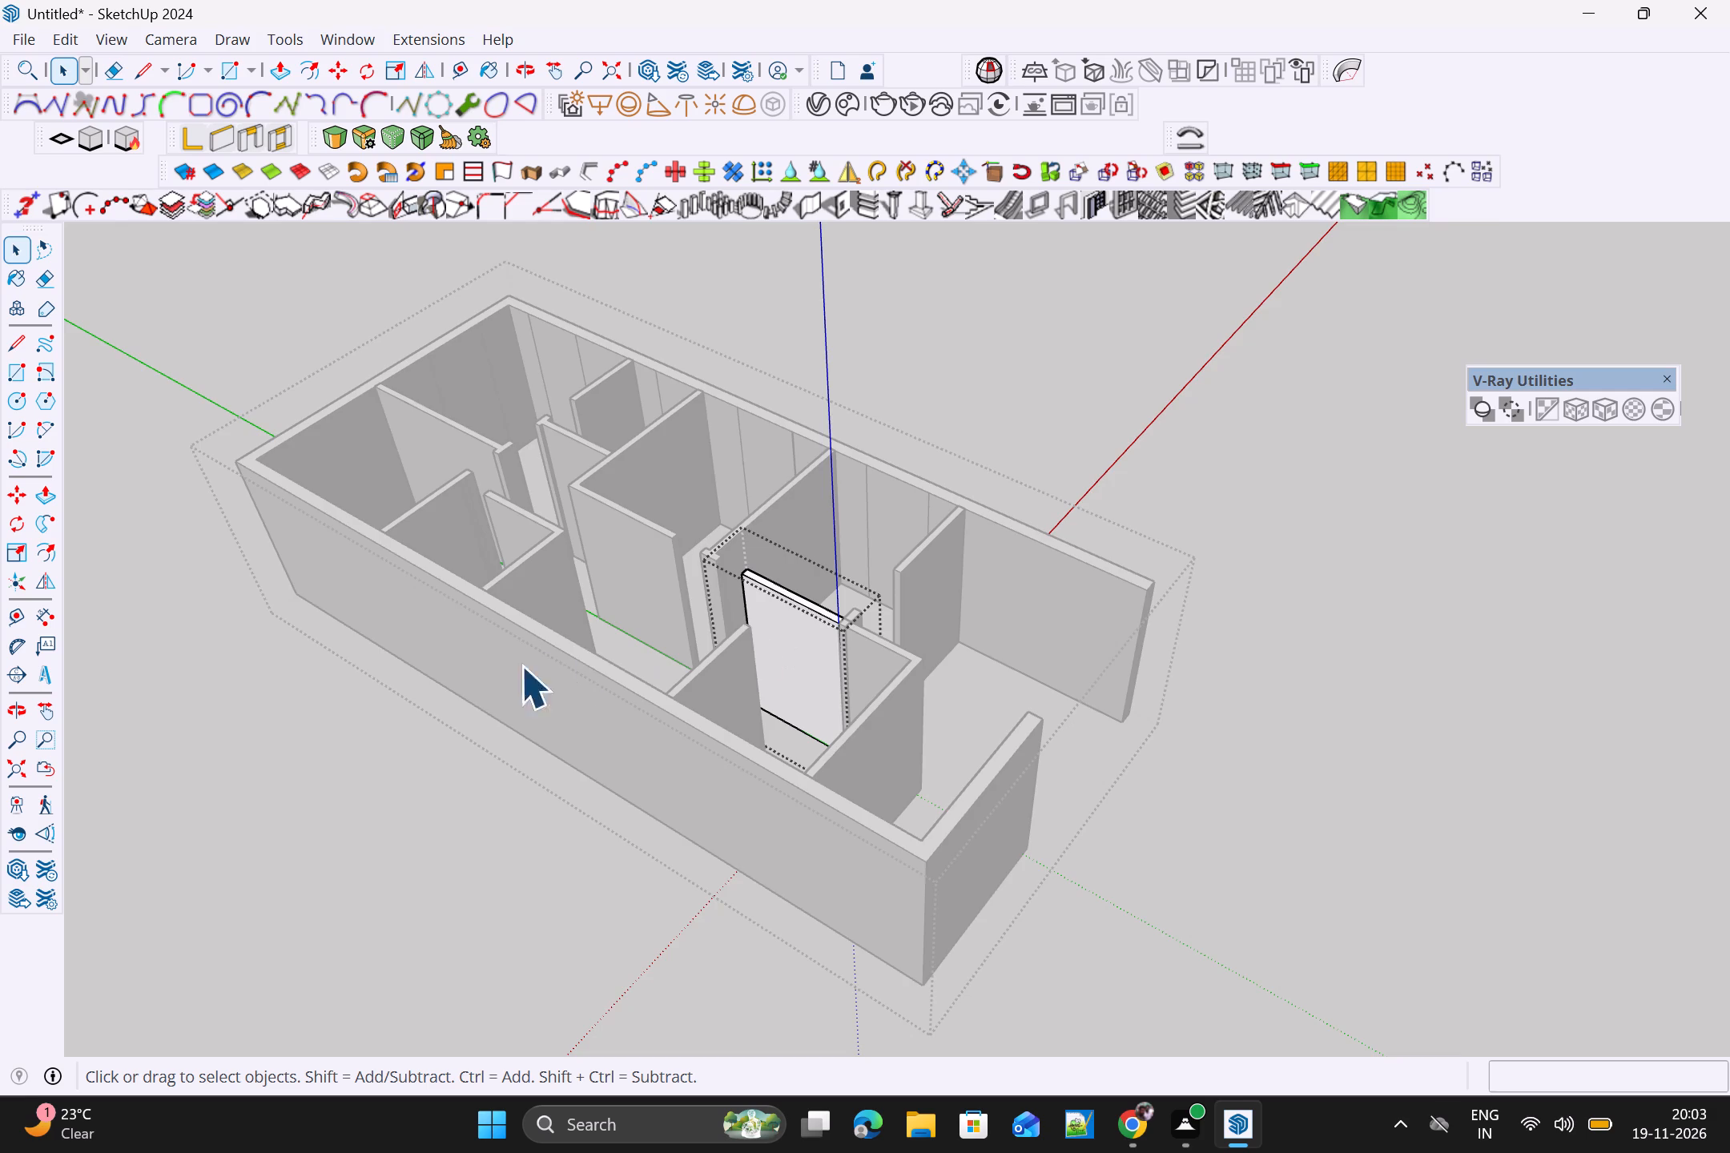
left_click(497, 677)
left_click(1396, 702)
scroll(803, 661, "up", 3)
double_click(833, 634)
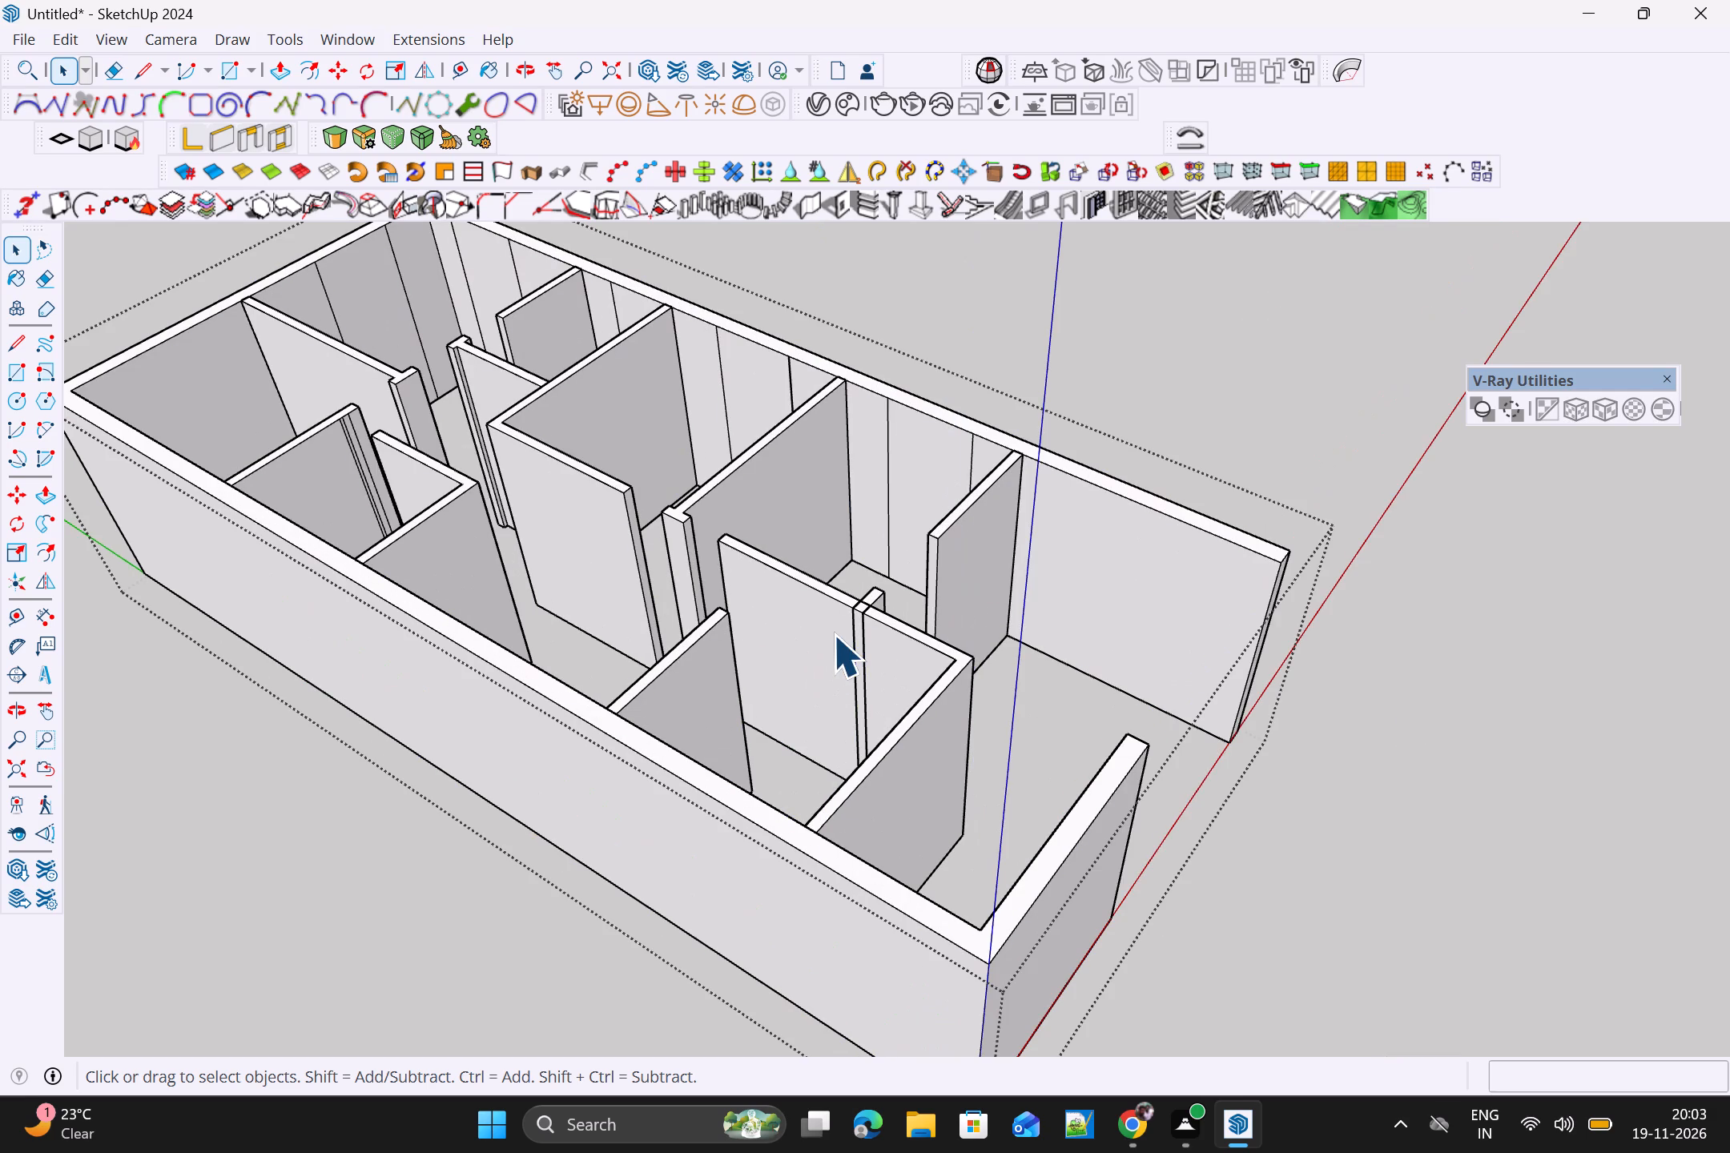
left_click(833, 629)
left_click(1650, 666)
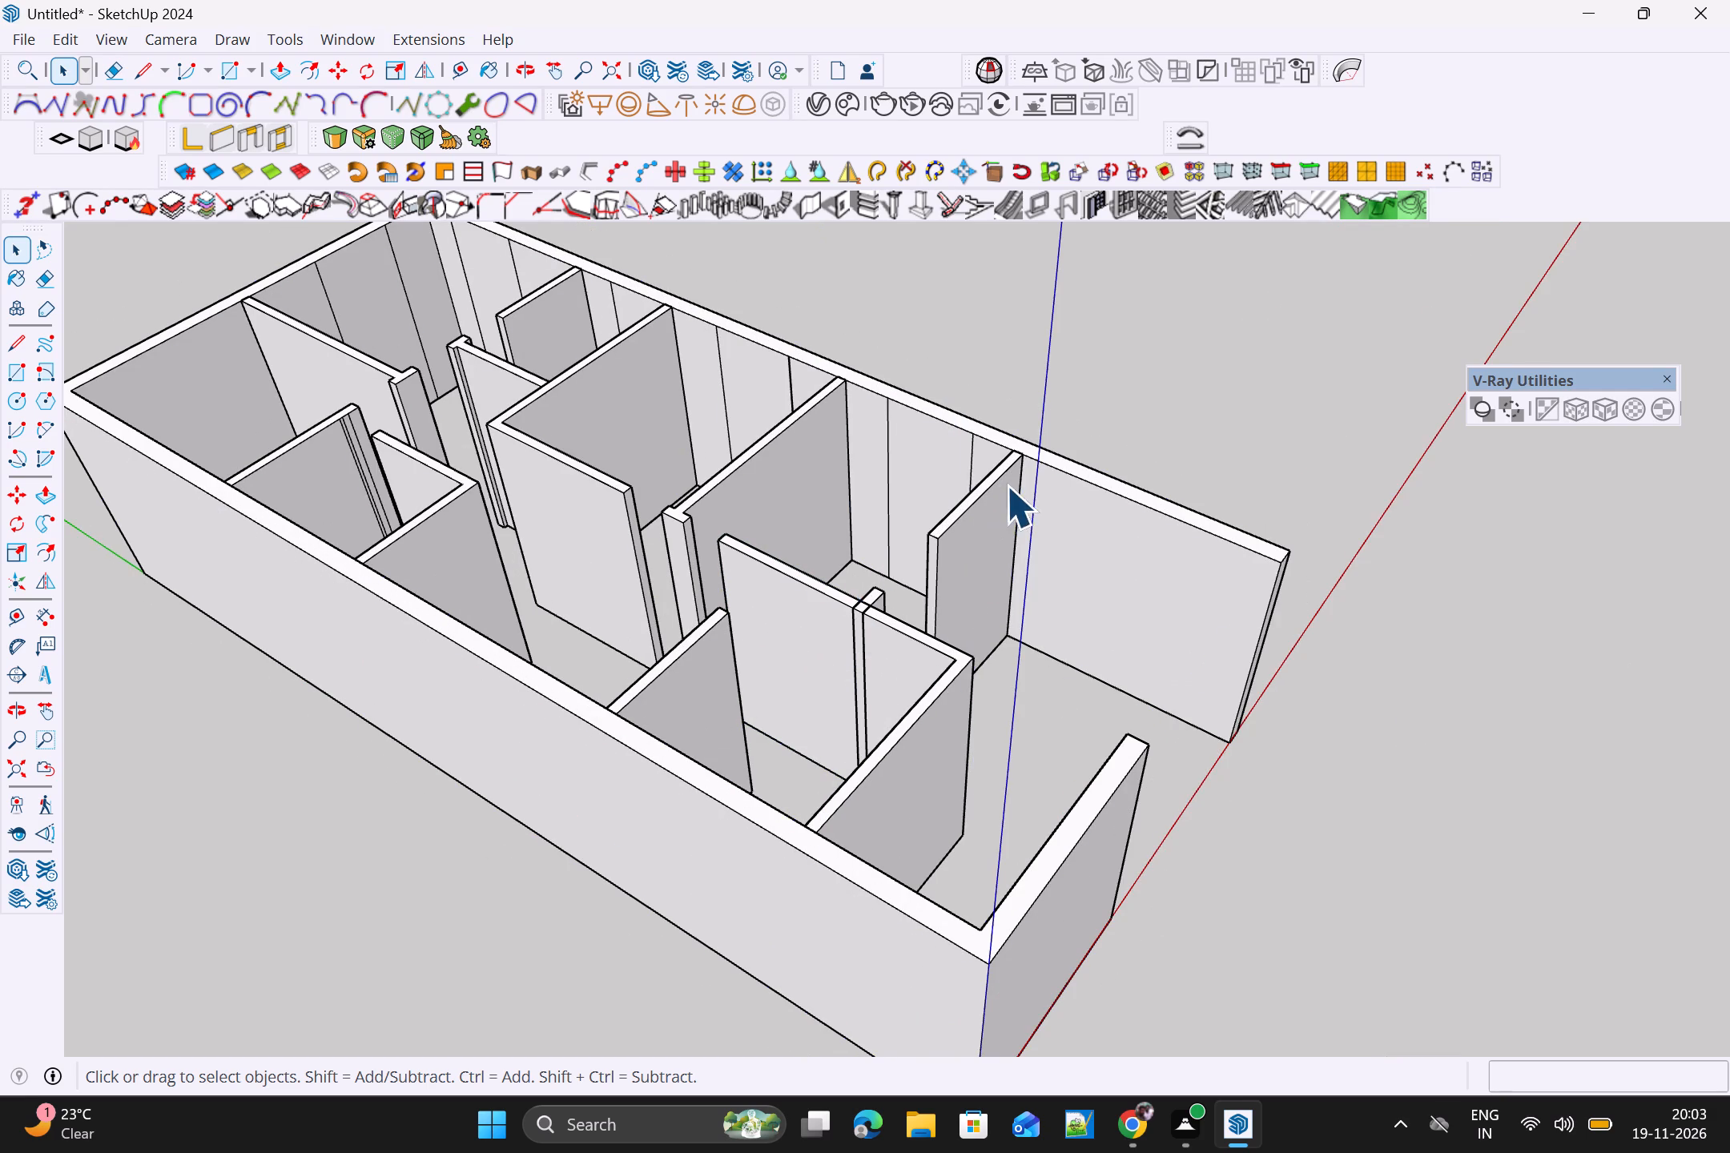
Inside the right-hand long wall's front section, erase the two vertical seam lines on its inner face and leave that group.
left_click(1006, 485)
scroll(949, 535, "up", 3)
middle_click_drag(985, 490, 1401, 496)
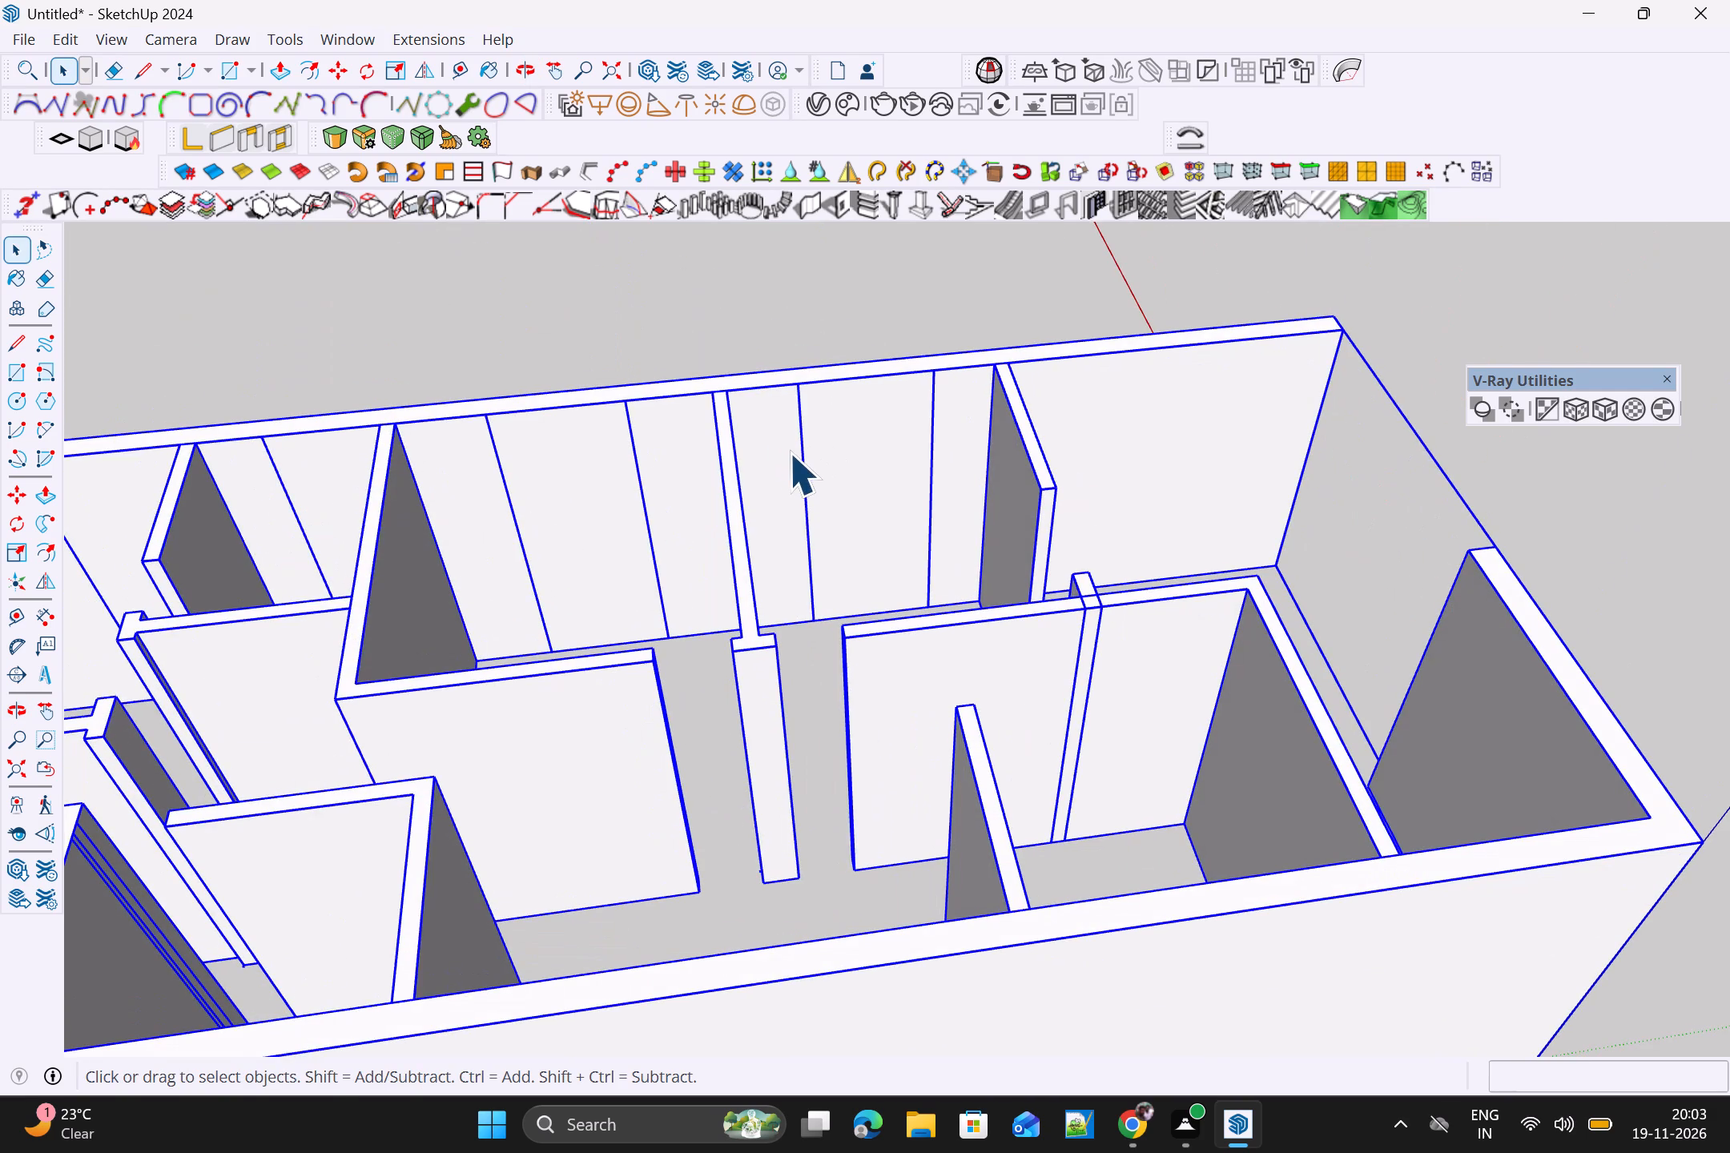
double_click(789, 452)
left_click(802, 460)
left_click(801, 482)
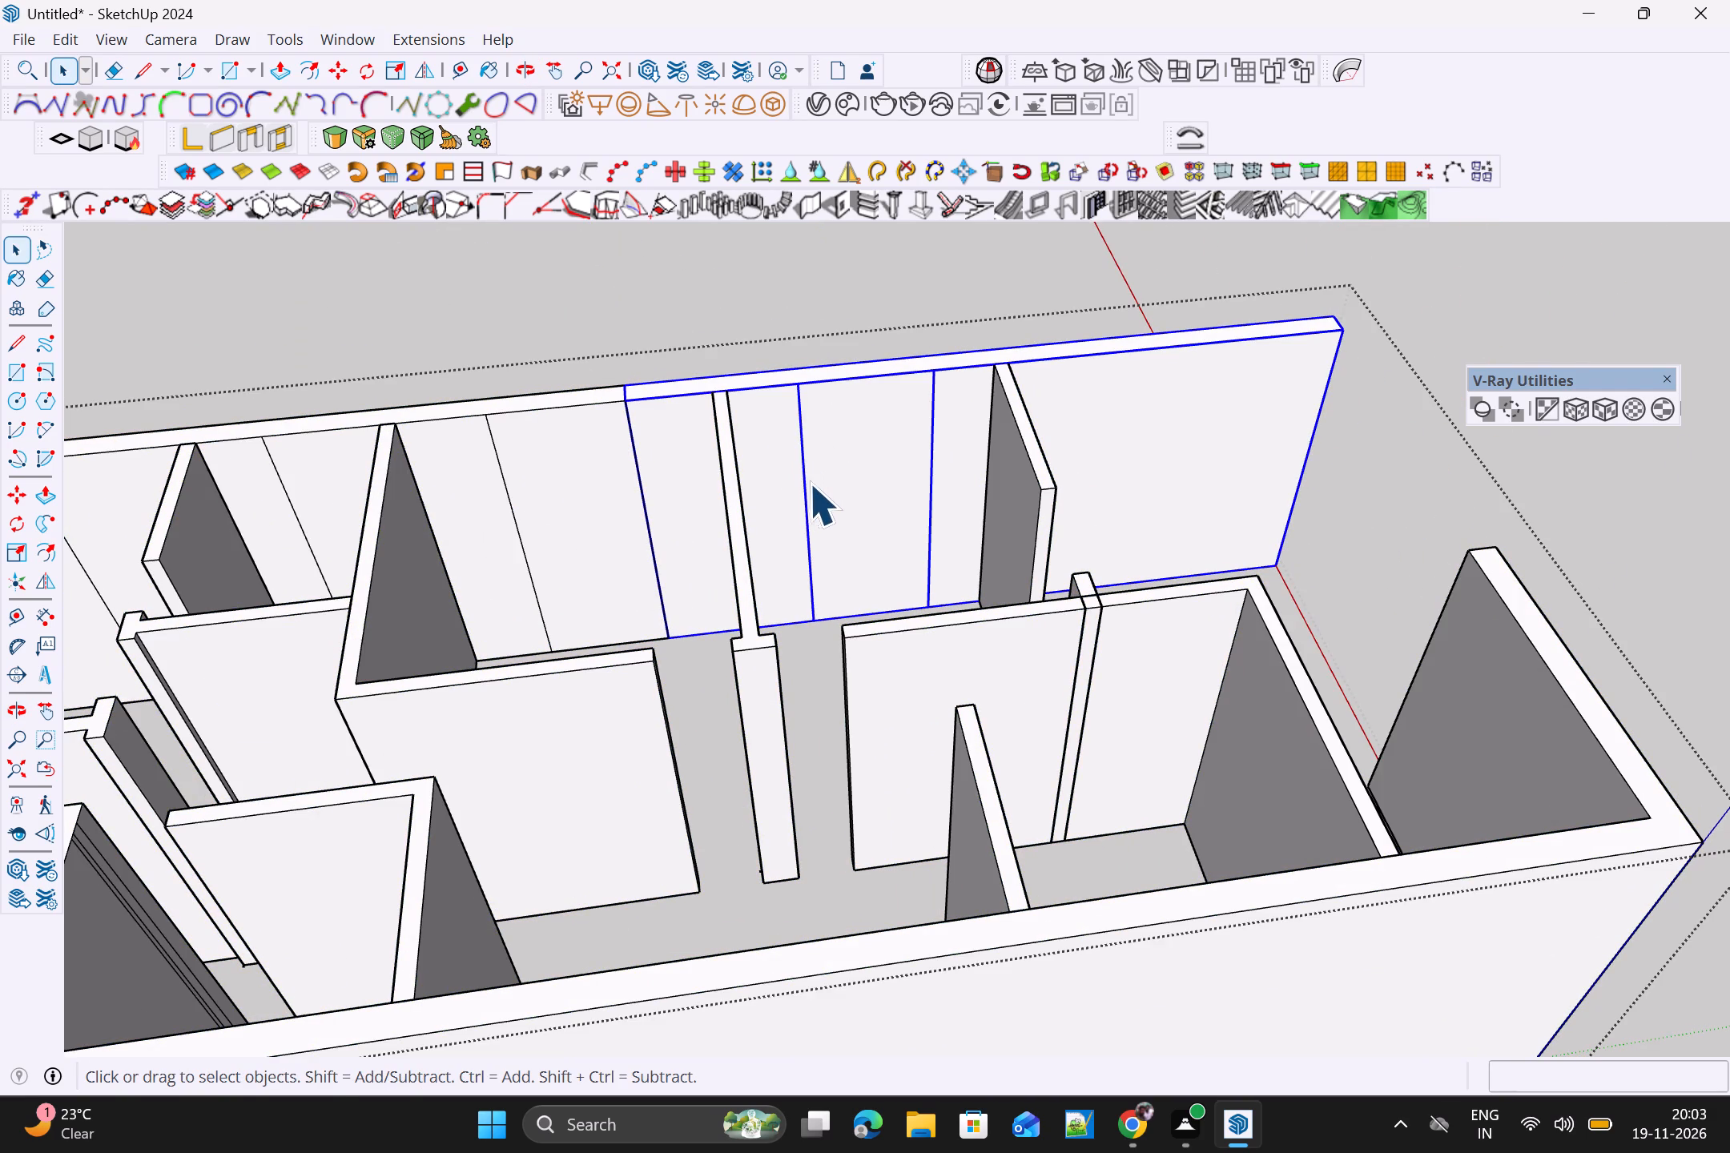
left_click(815, 483)
left_click(907, 479)
left_click(932, 460)
left_click(934, 460)
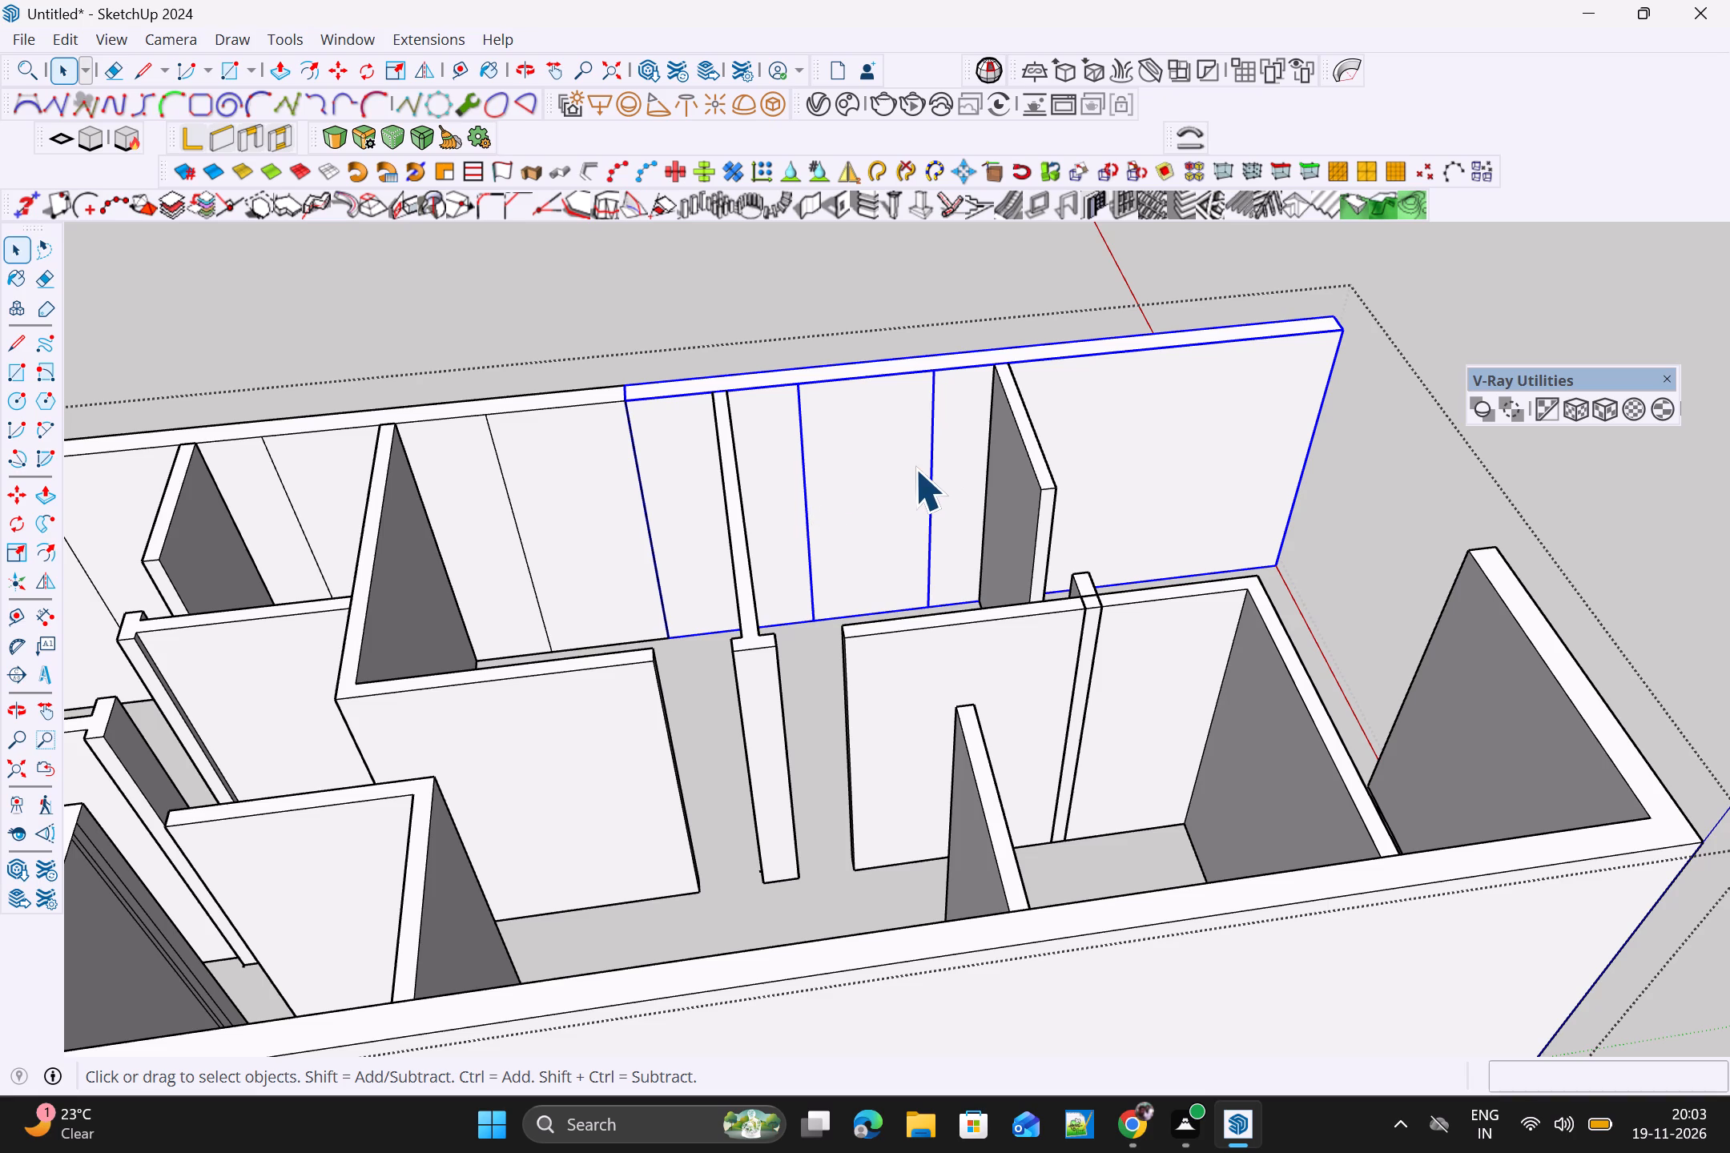
triple_click(915, 468)
left_click(925, 464)
left_click(927, 460)
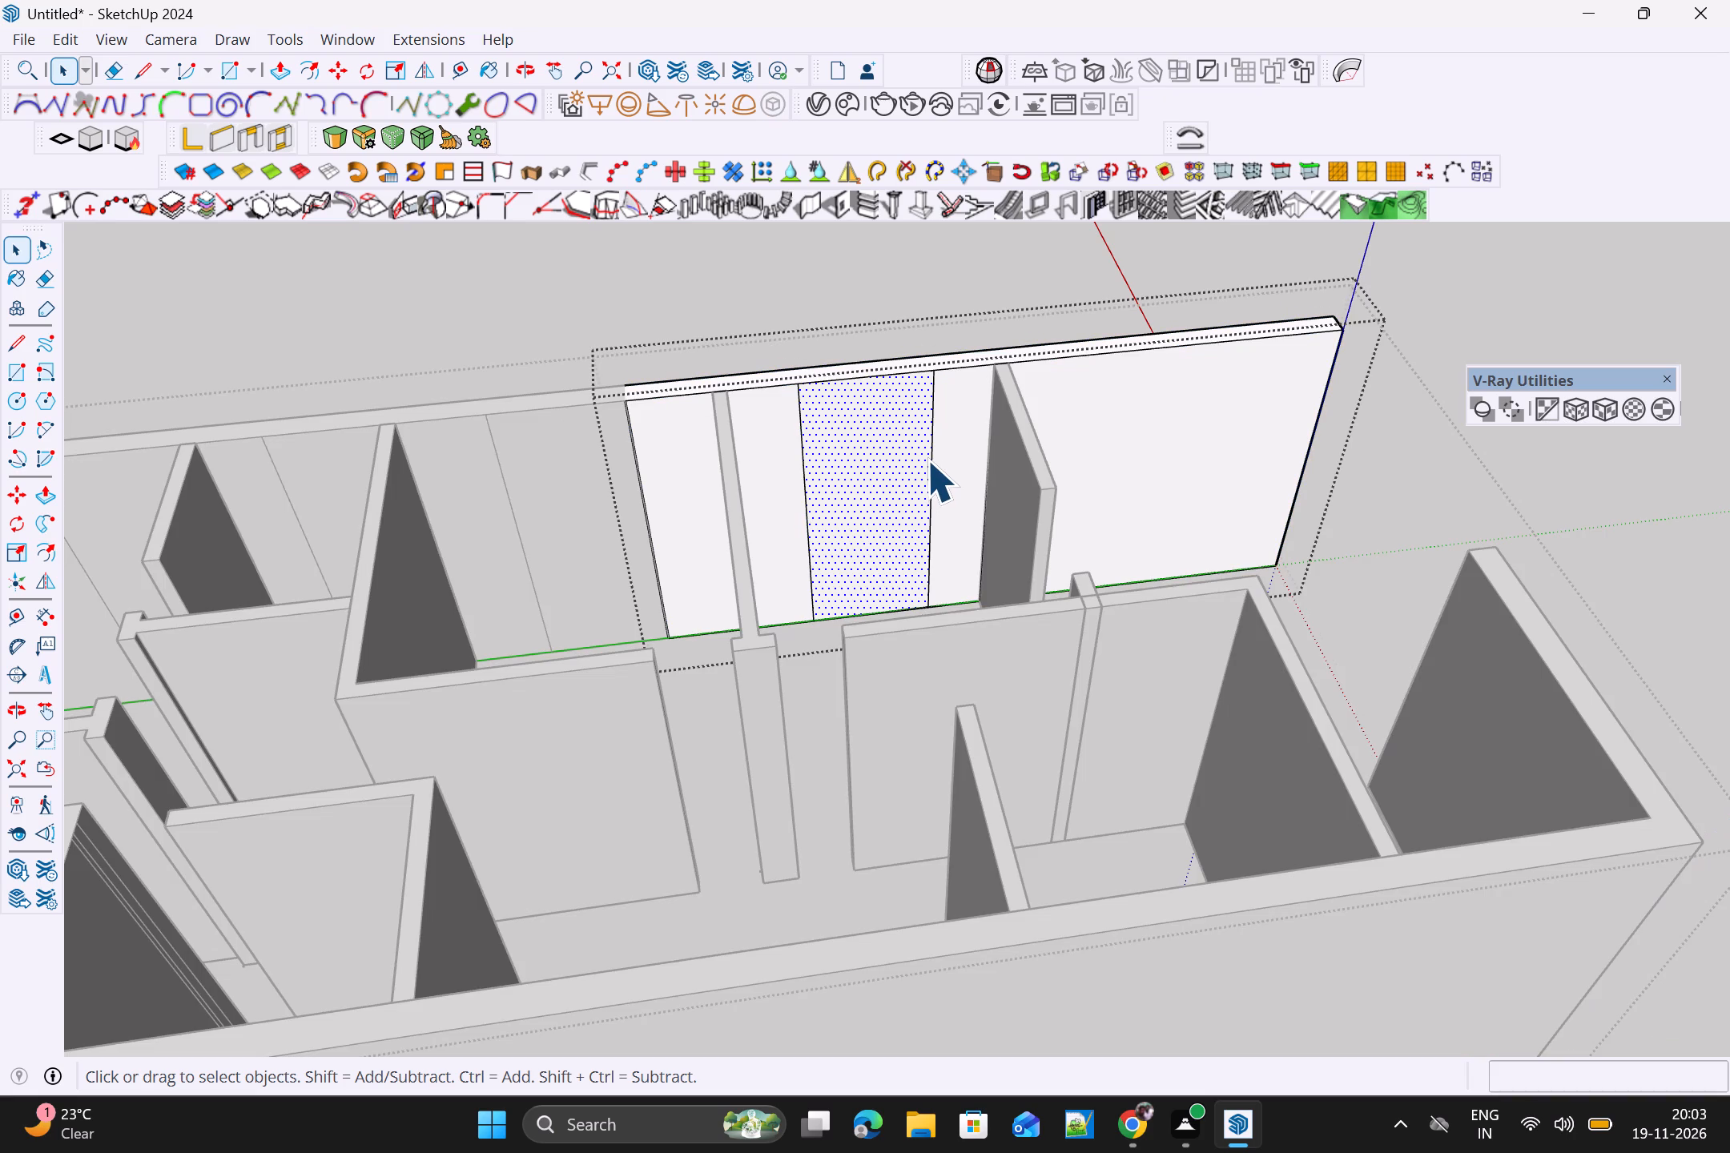
left_click(927, 460)
left_click(931, 464)
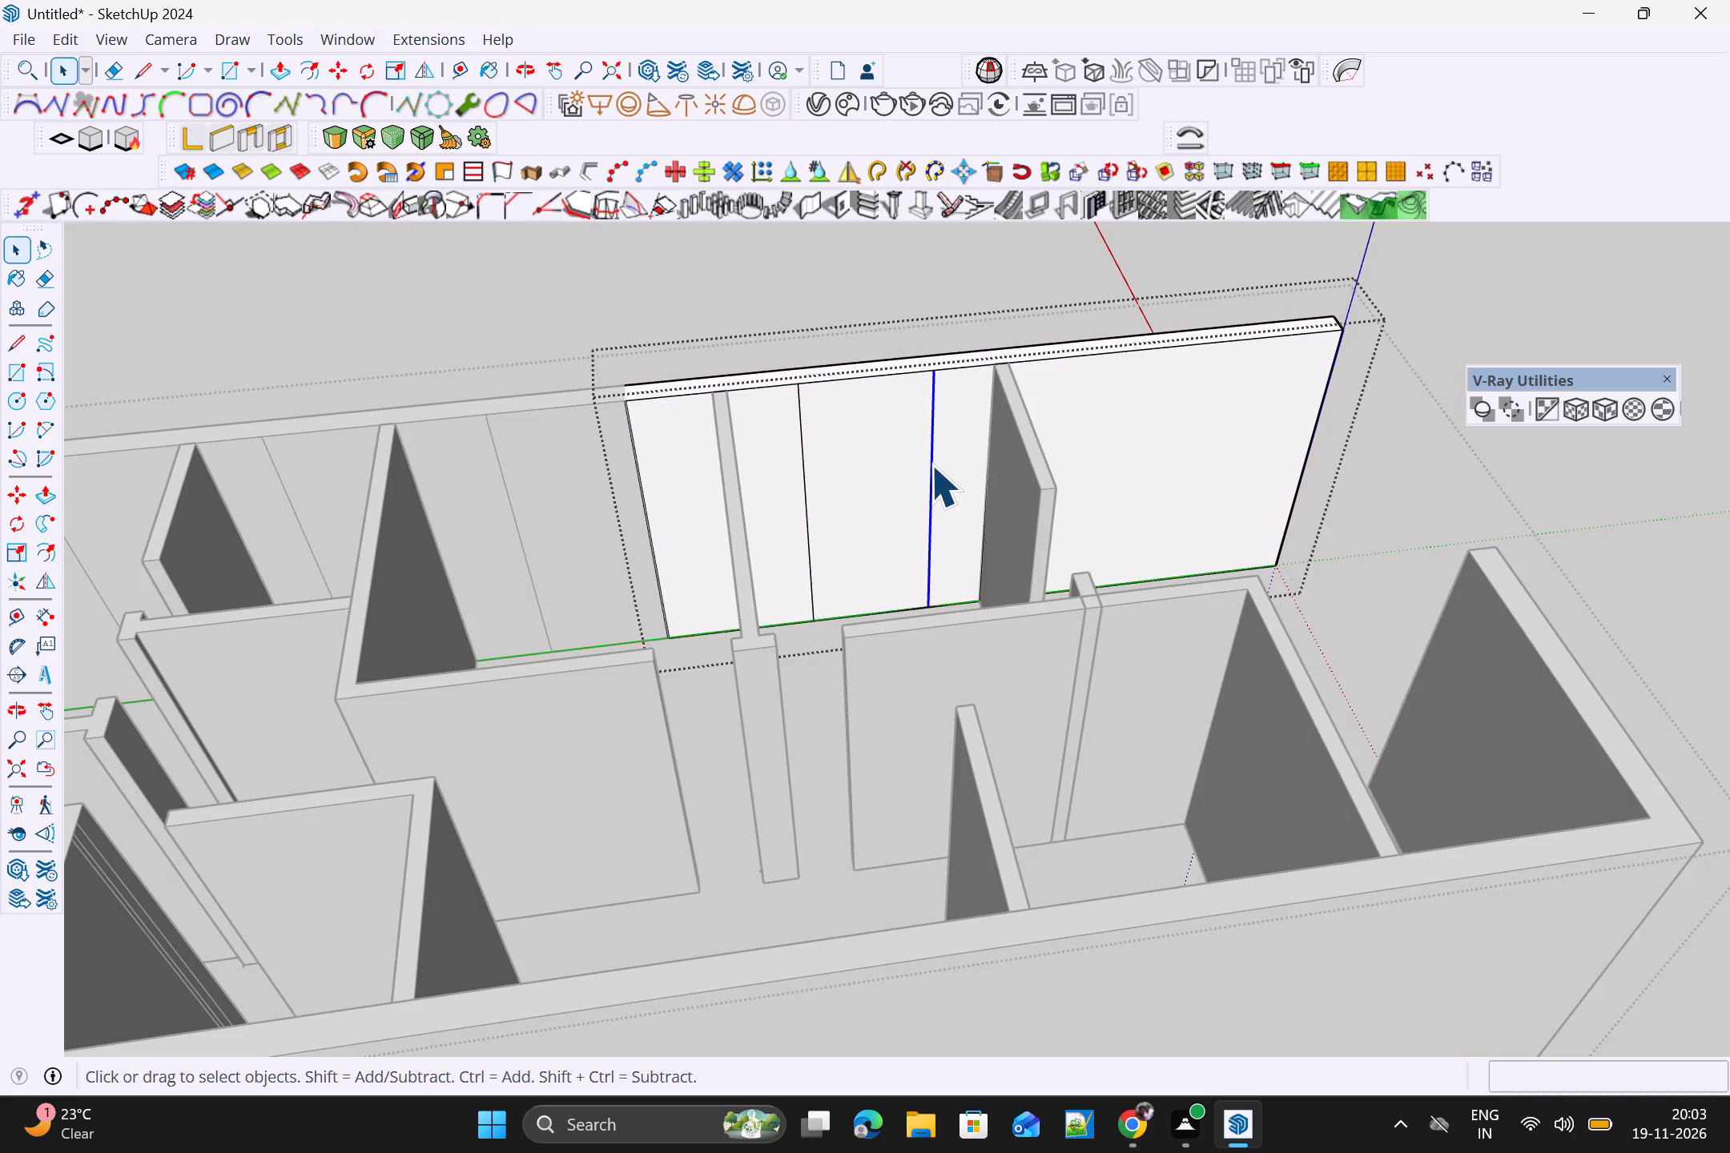
key("e")
left_click_drag(947, 457, 879, 497)
left_click_drag(853, 491, 780, 516)
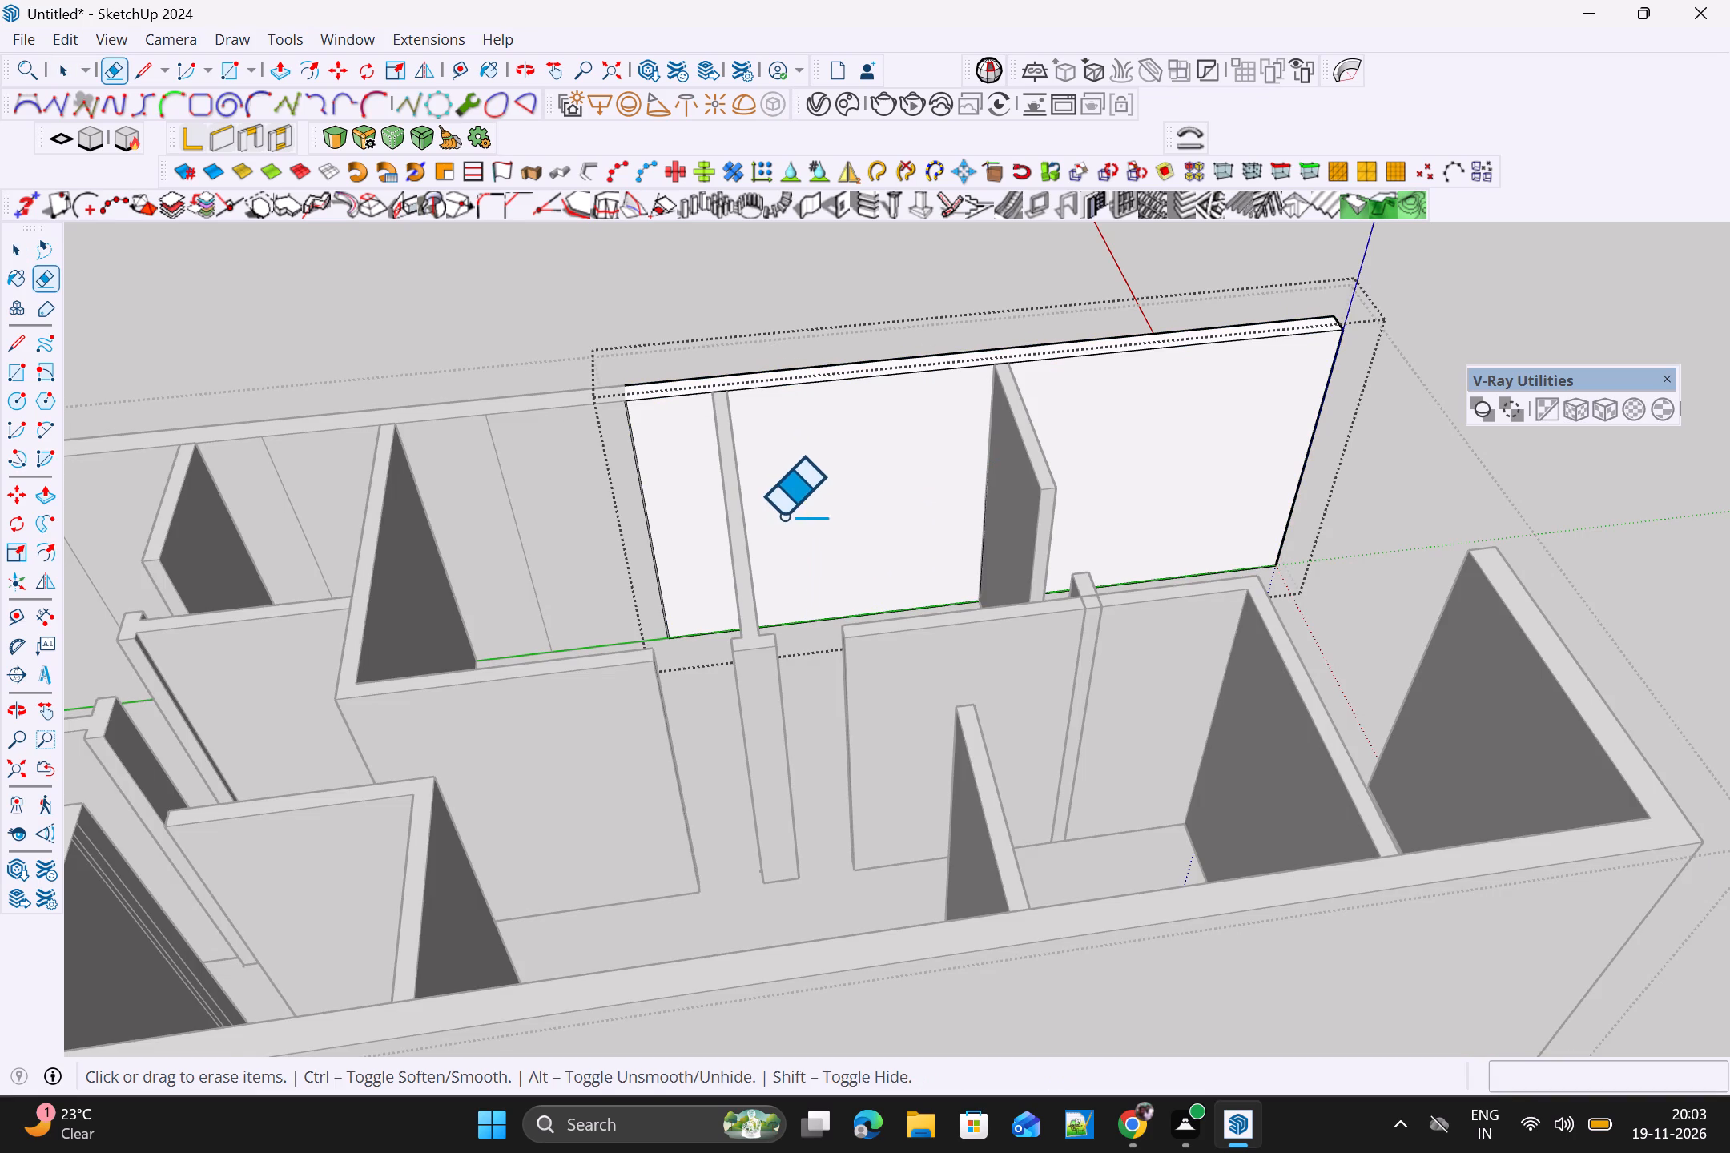
key("Escape")
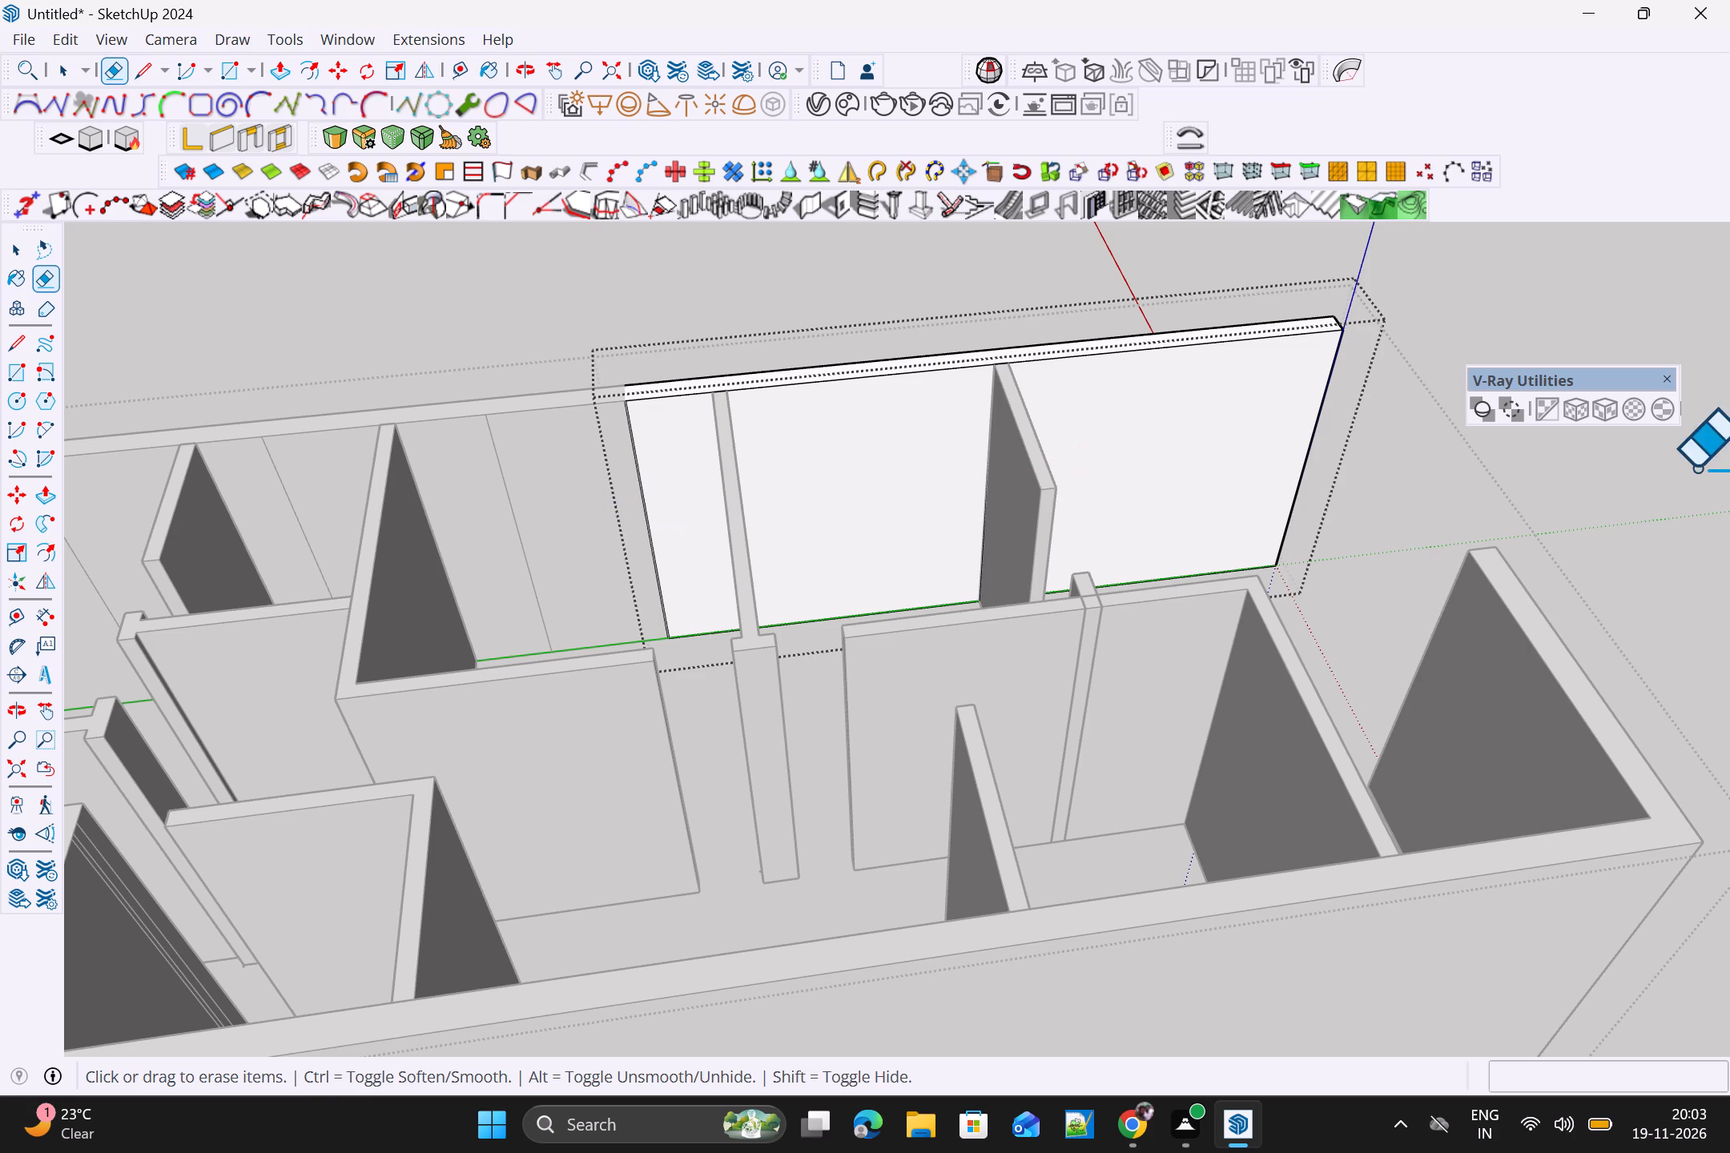
key("space")
left_click(1660, 476)
Open the main outer wall group and erase all vertical seam lines on the inner face of the right-hand long wall's rear section.
double_click(651, 523)
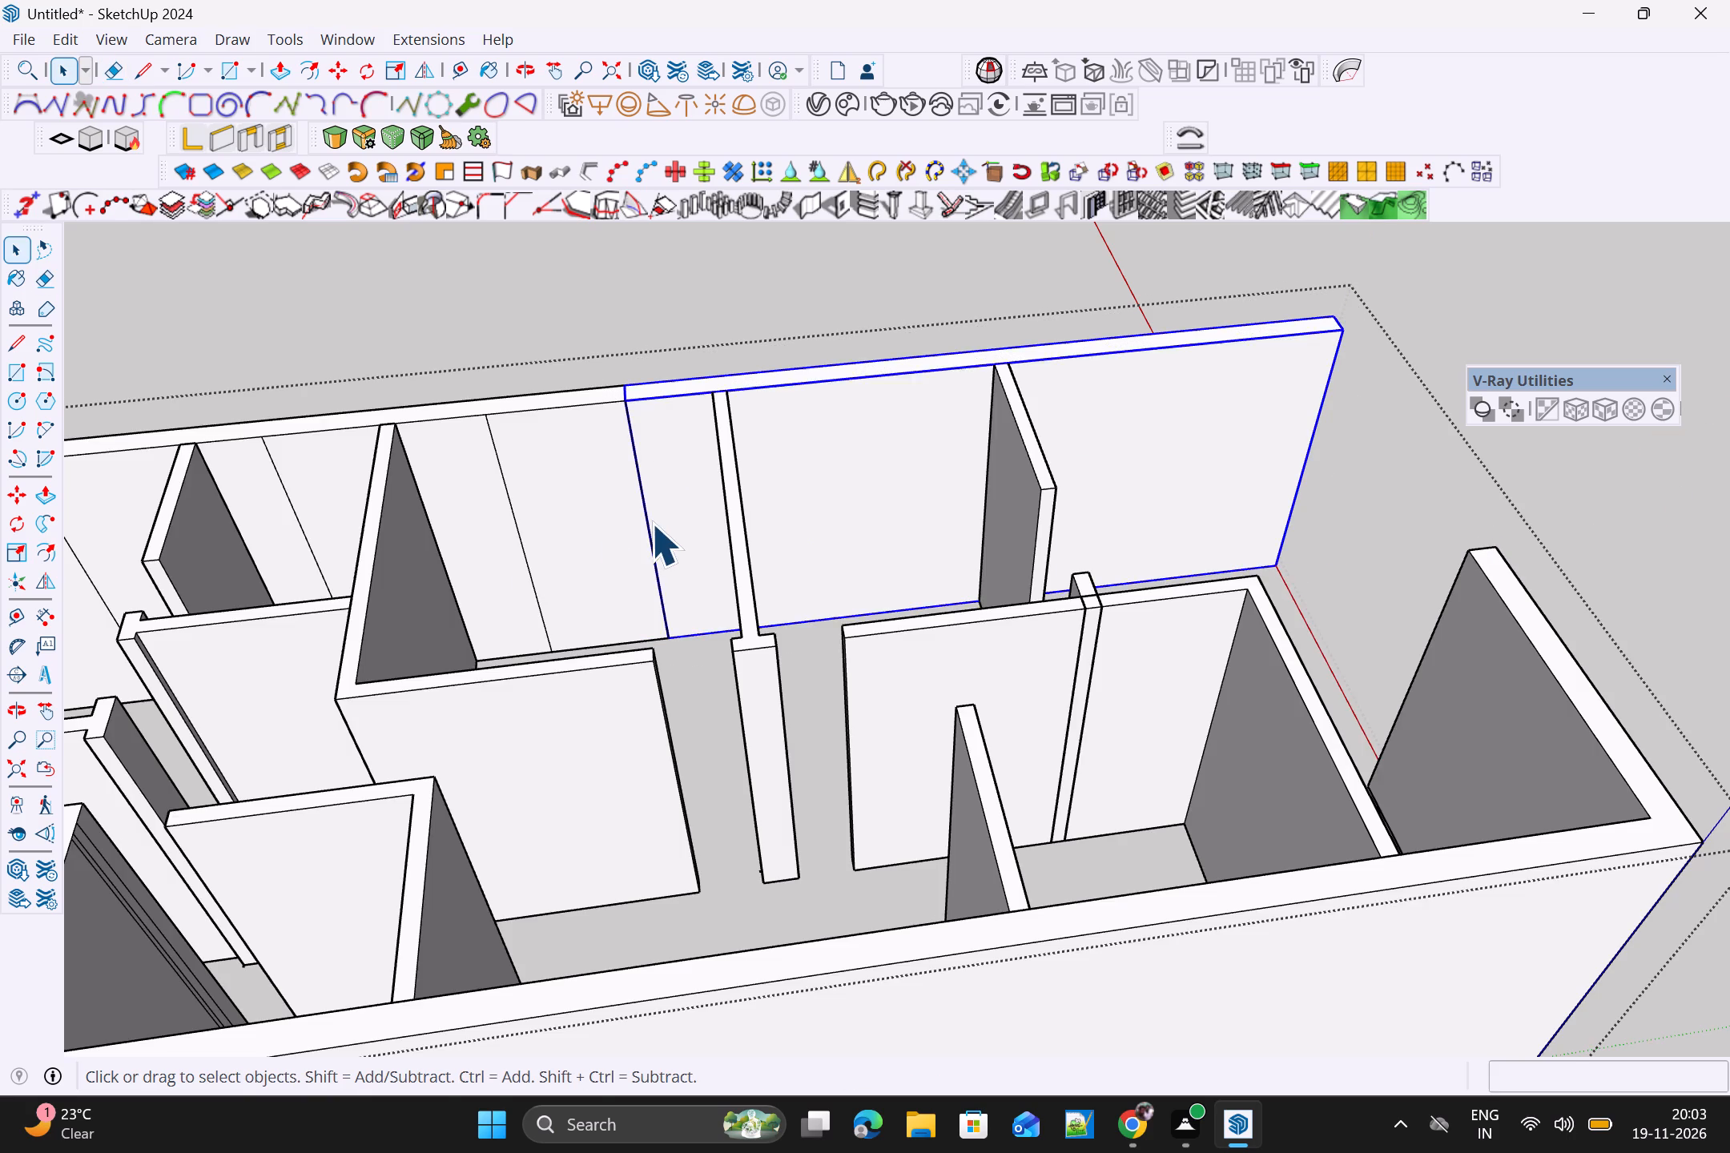
left_click(596, 536)
scroll(588, 532, "down", 6)
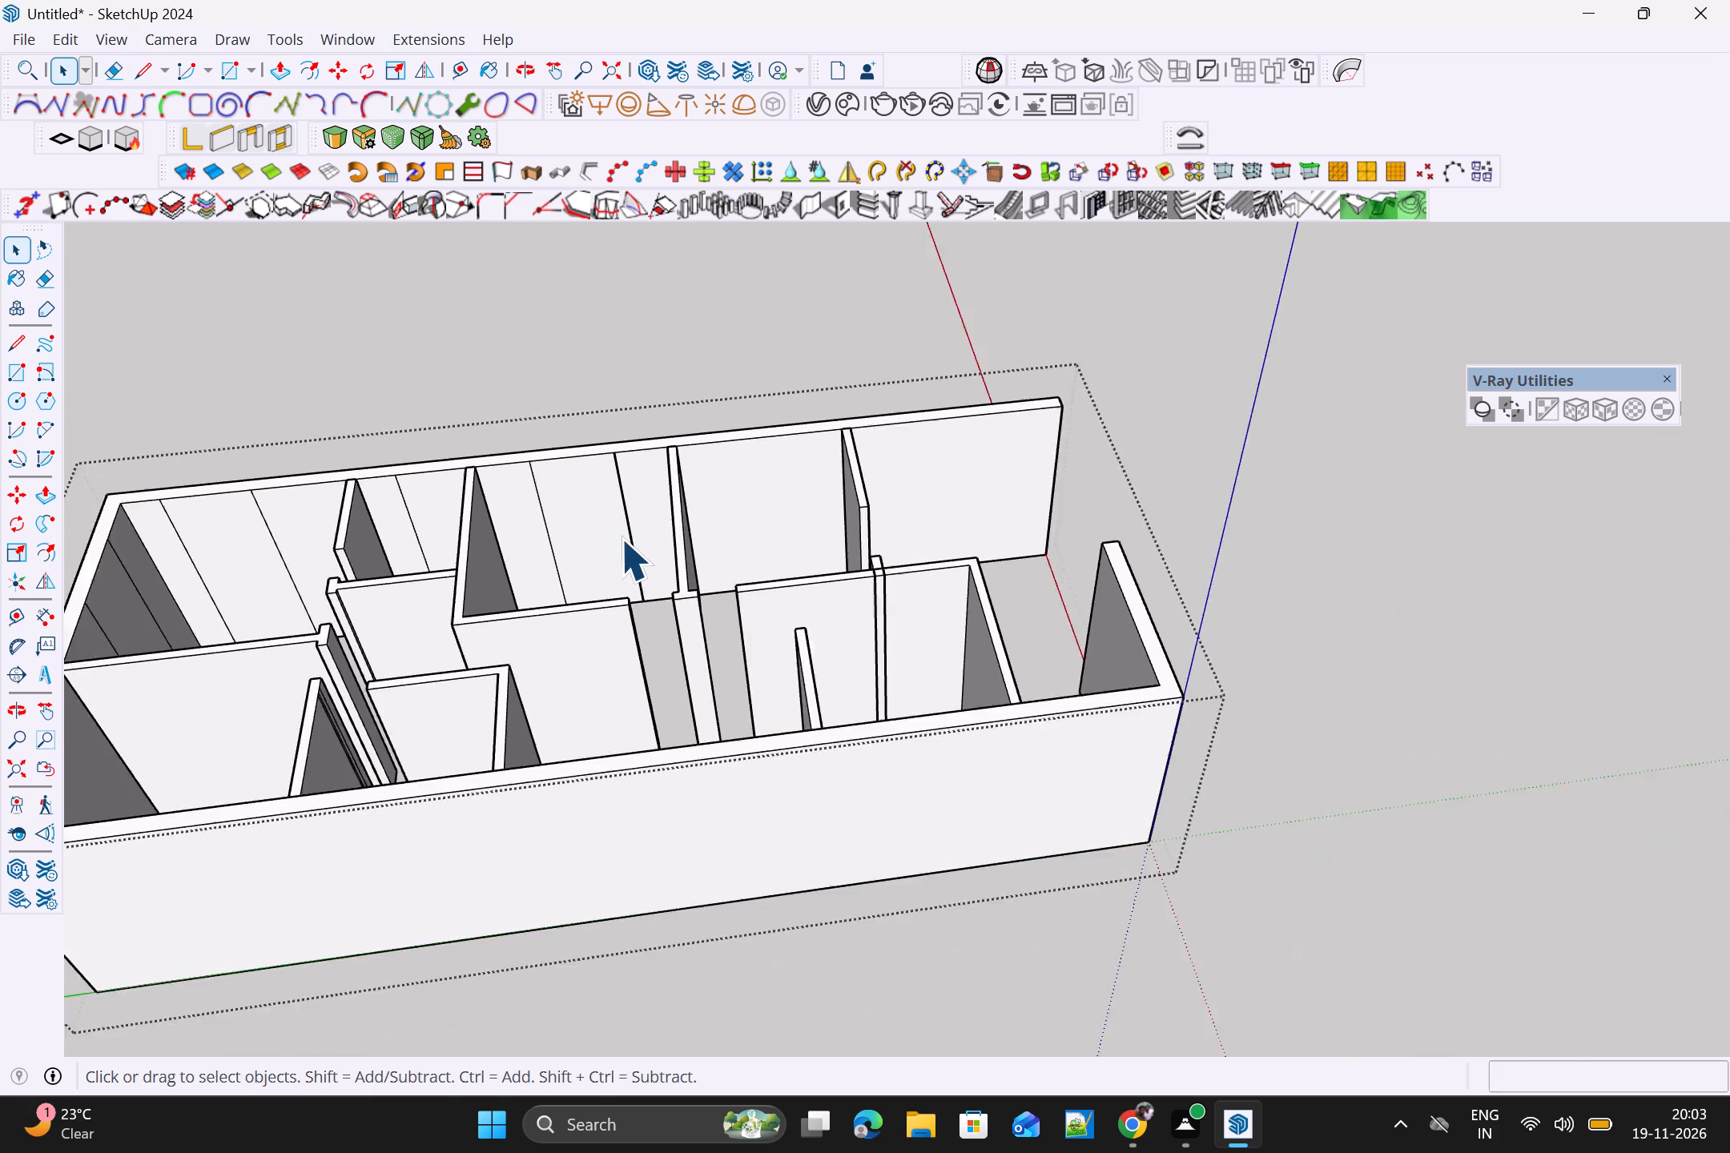
scroll(621, 538, "down", 2)
middle_click_drag(621, 538, 972, 508, "shift")
scroll(960, 506, "up", 8)
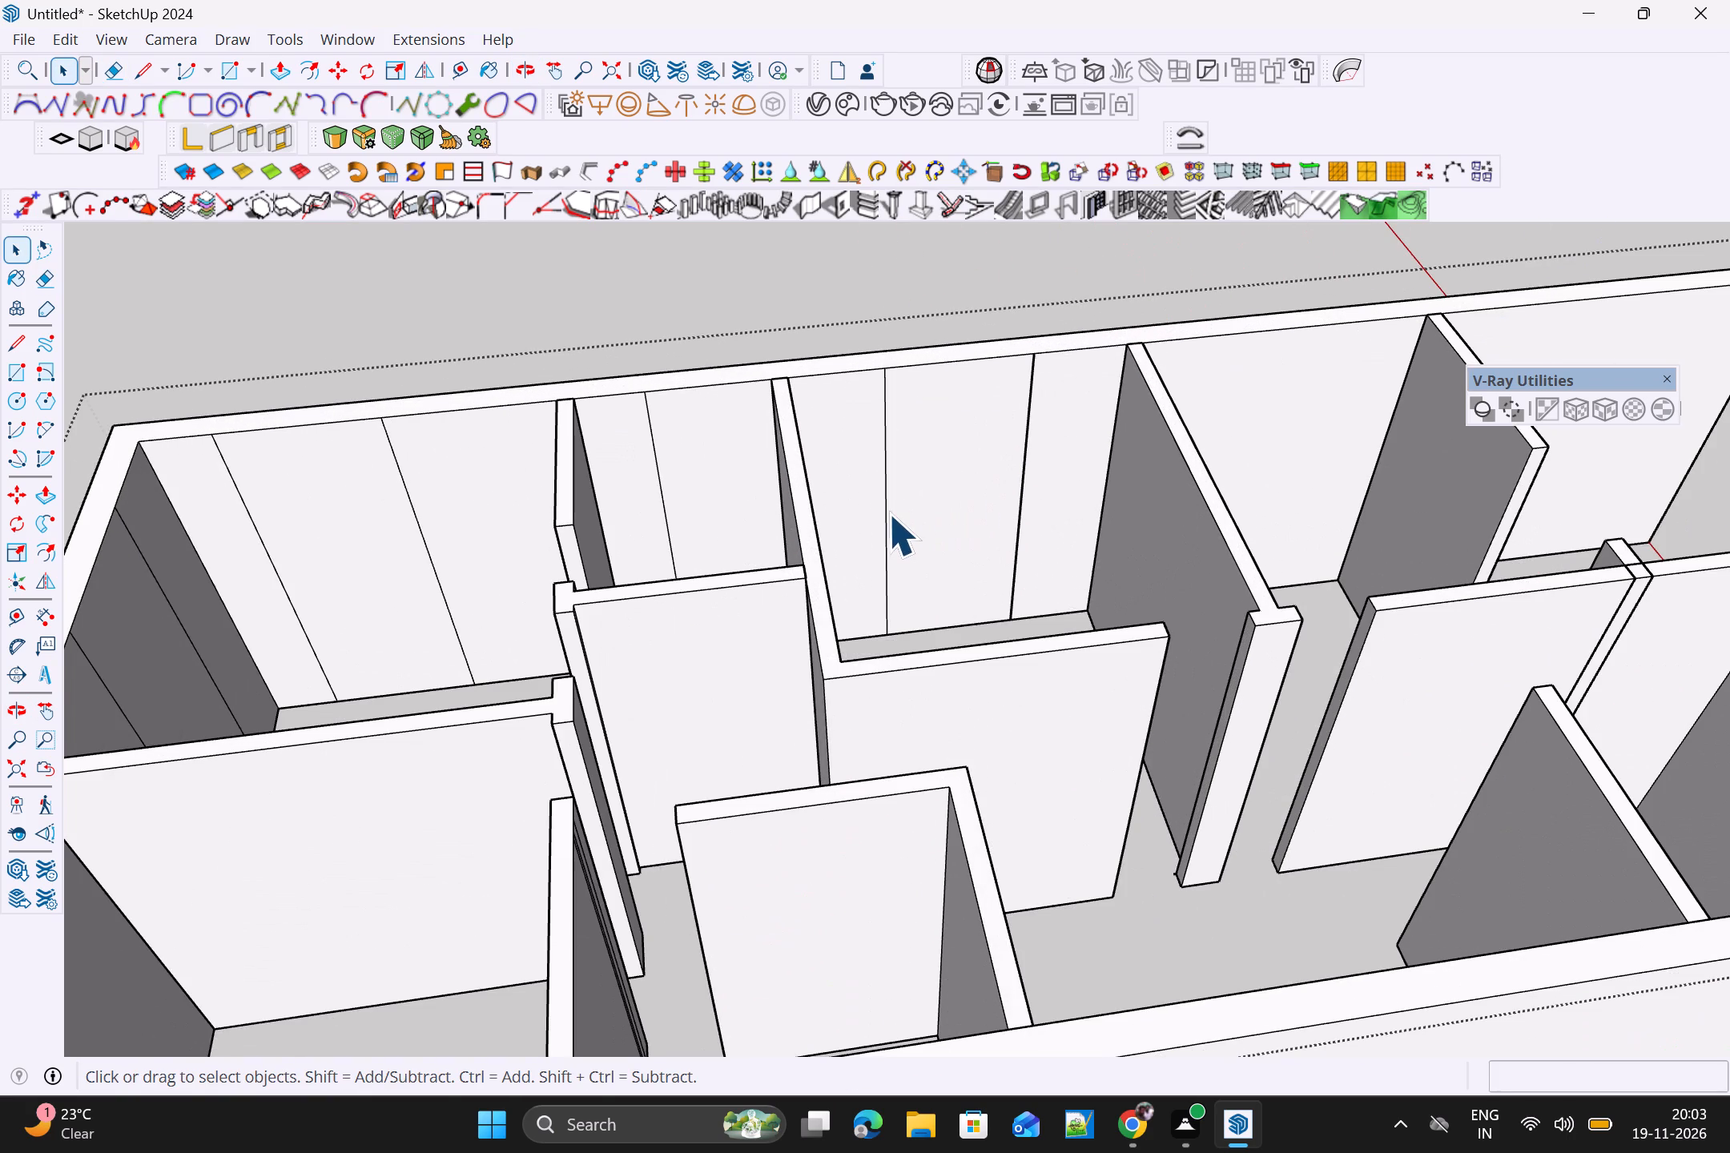
triple_click(888, 513)
scroll(879, 518, "down", 4)
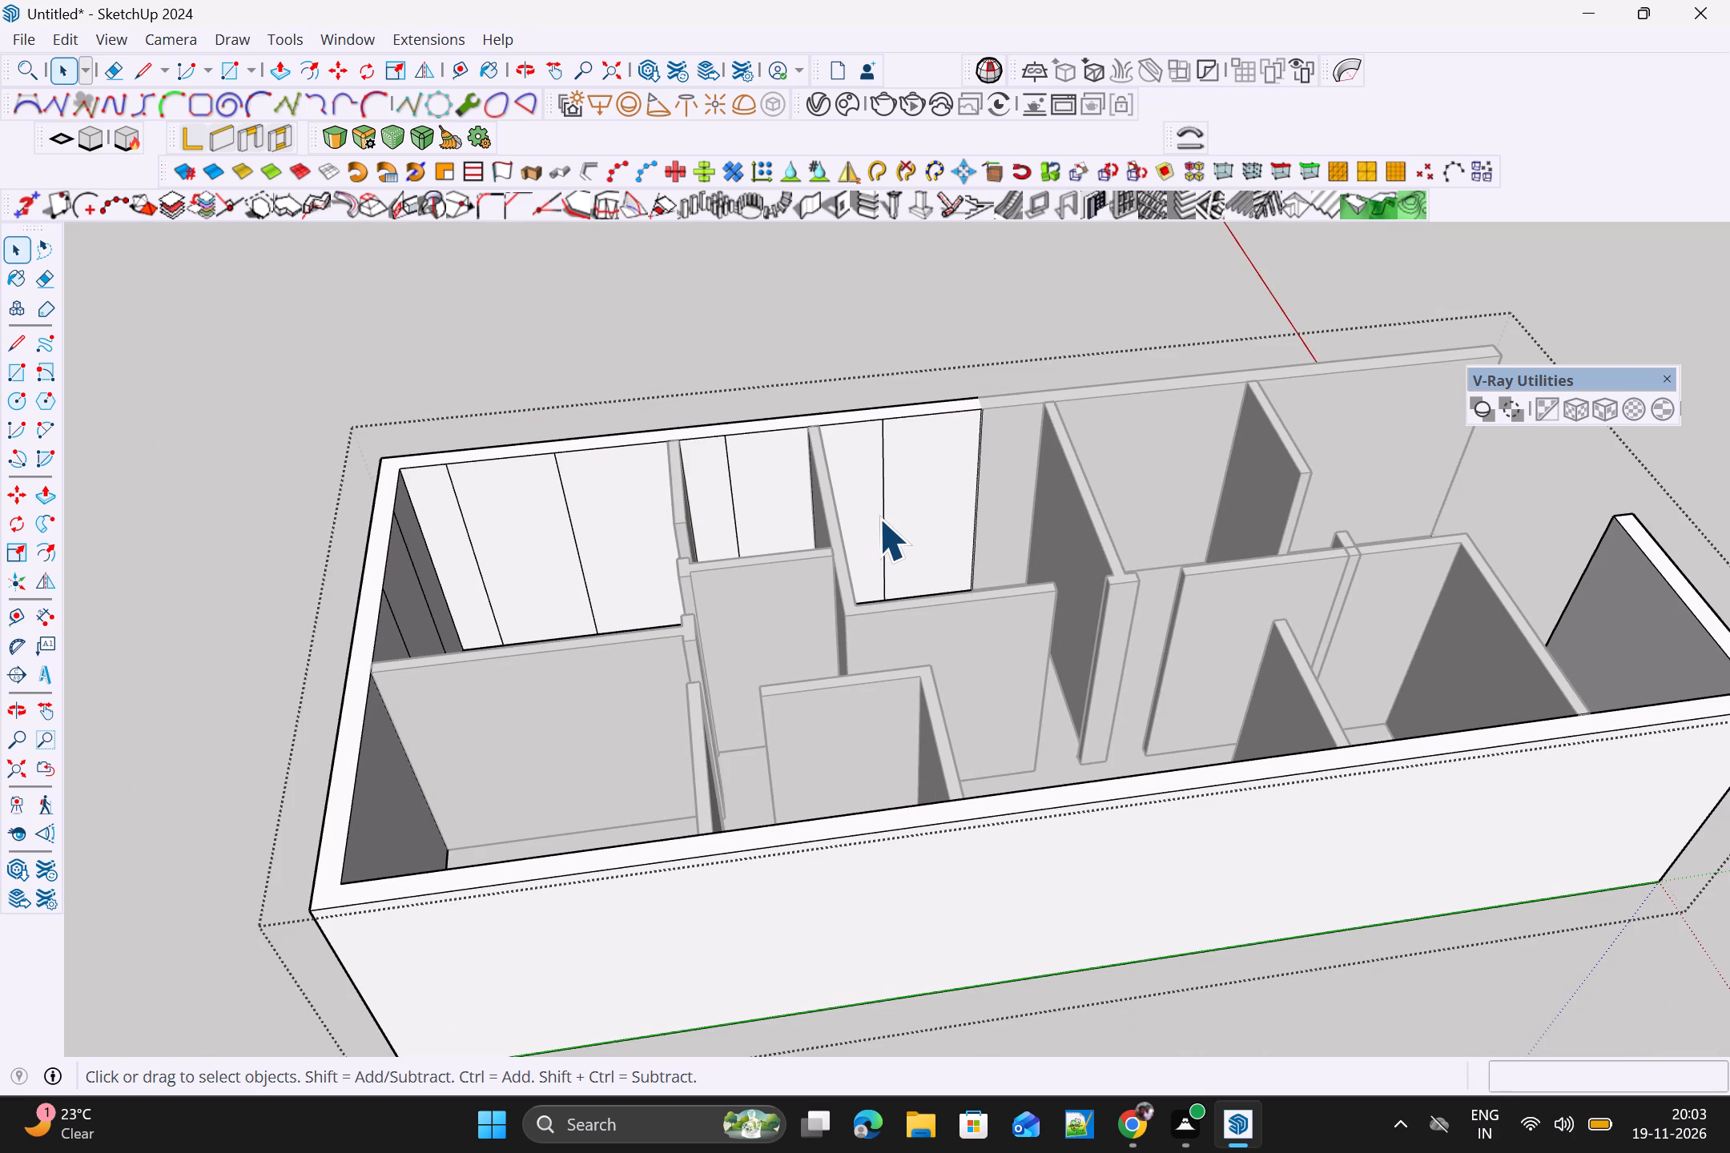
key("e")
left_click_drag(911, 505, 884, 520)
left_click_drag(738, 504, 724, 516)
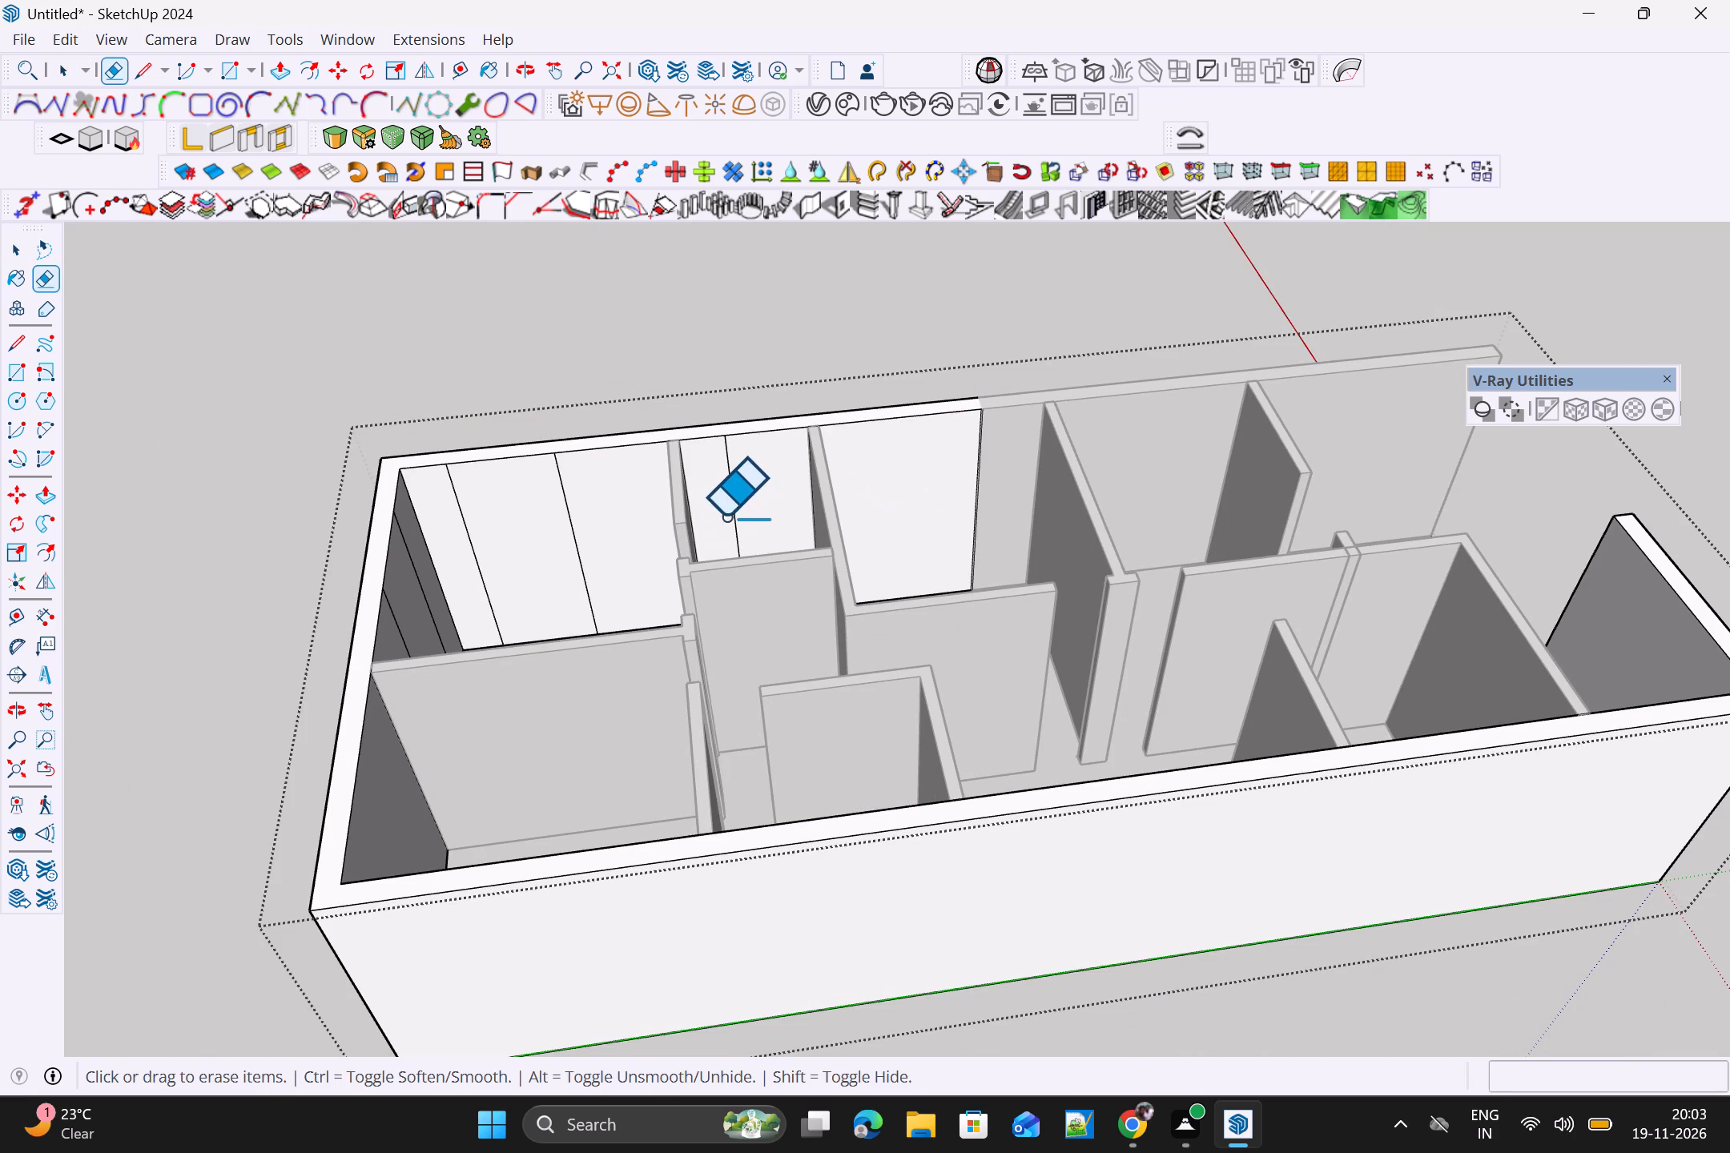
left_click_drag(724, 516, 721, 518)
scroll(1070, 604, "down", 1)
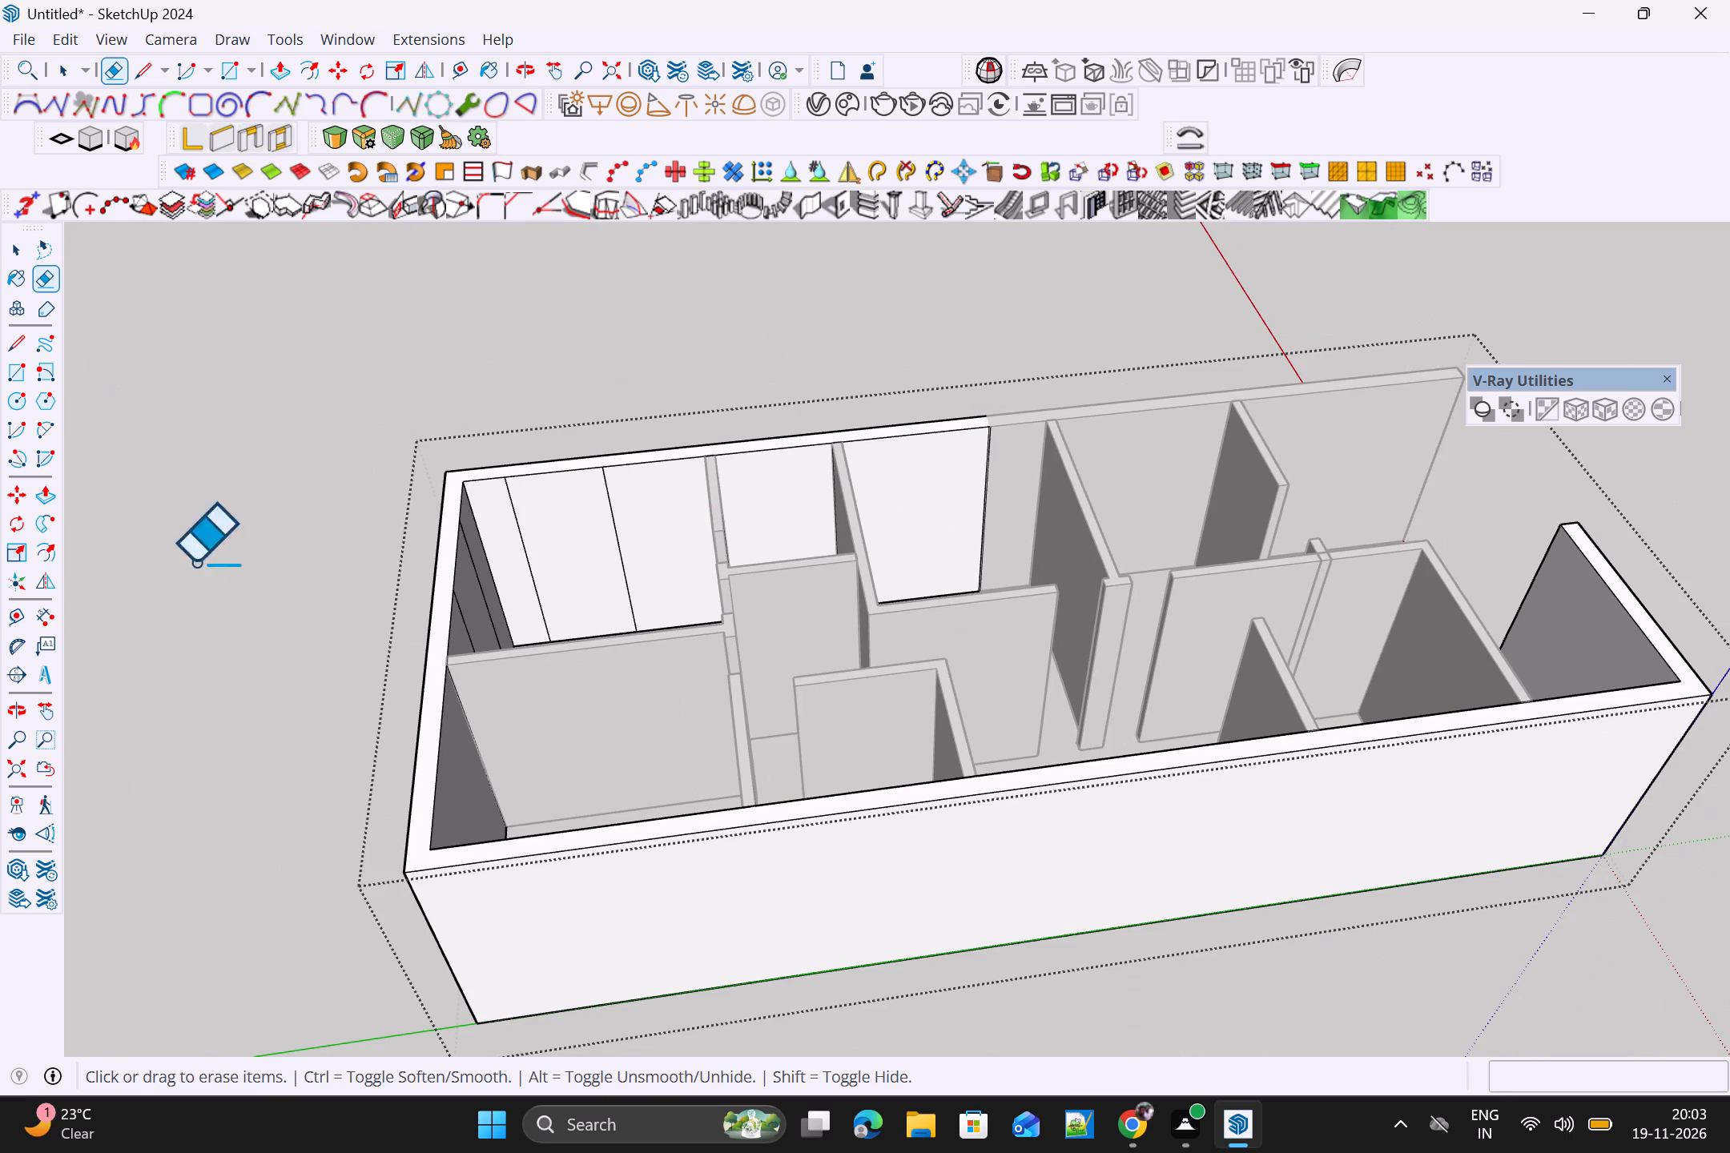
left_click_drag(640, 515, 510, 541)
Erase the two vertical seam lines on the inner face of the short rear wall.
scroll(523, 540, "down", 5)
middle_click_drag(1108, 615, 107, 675)
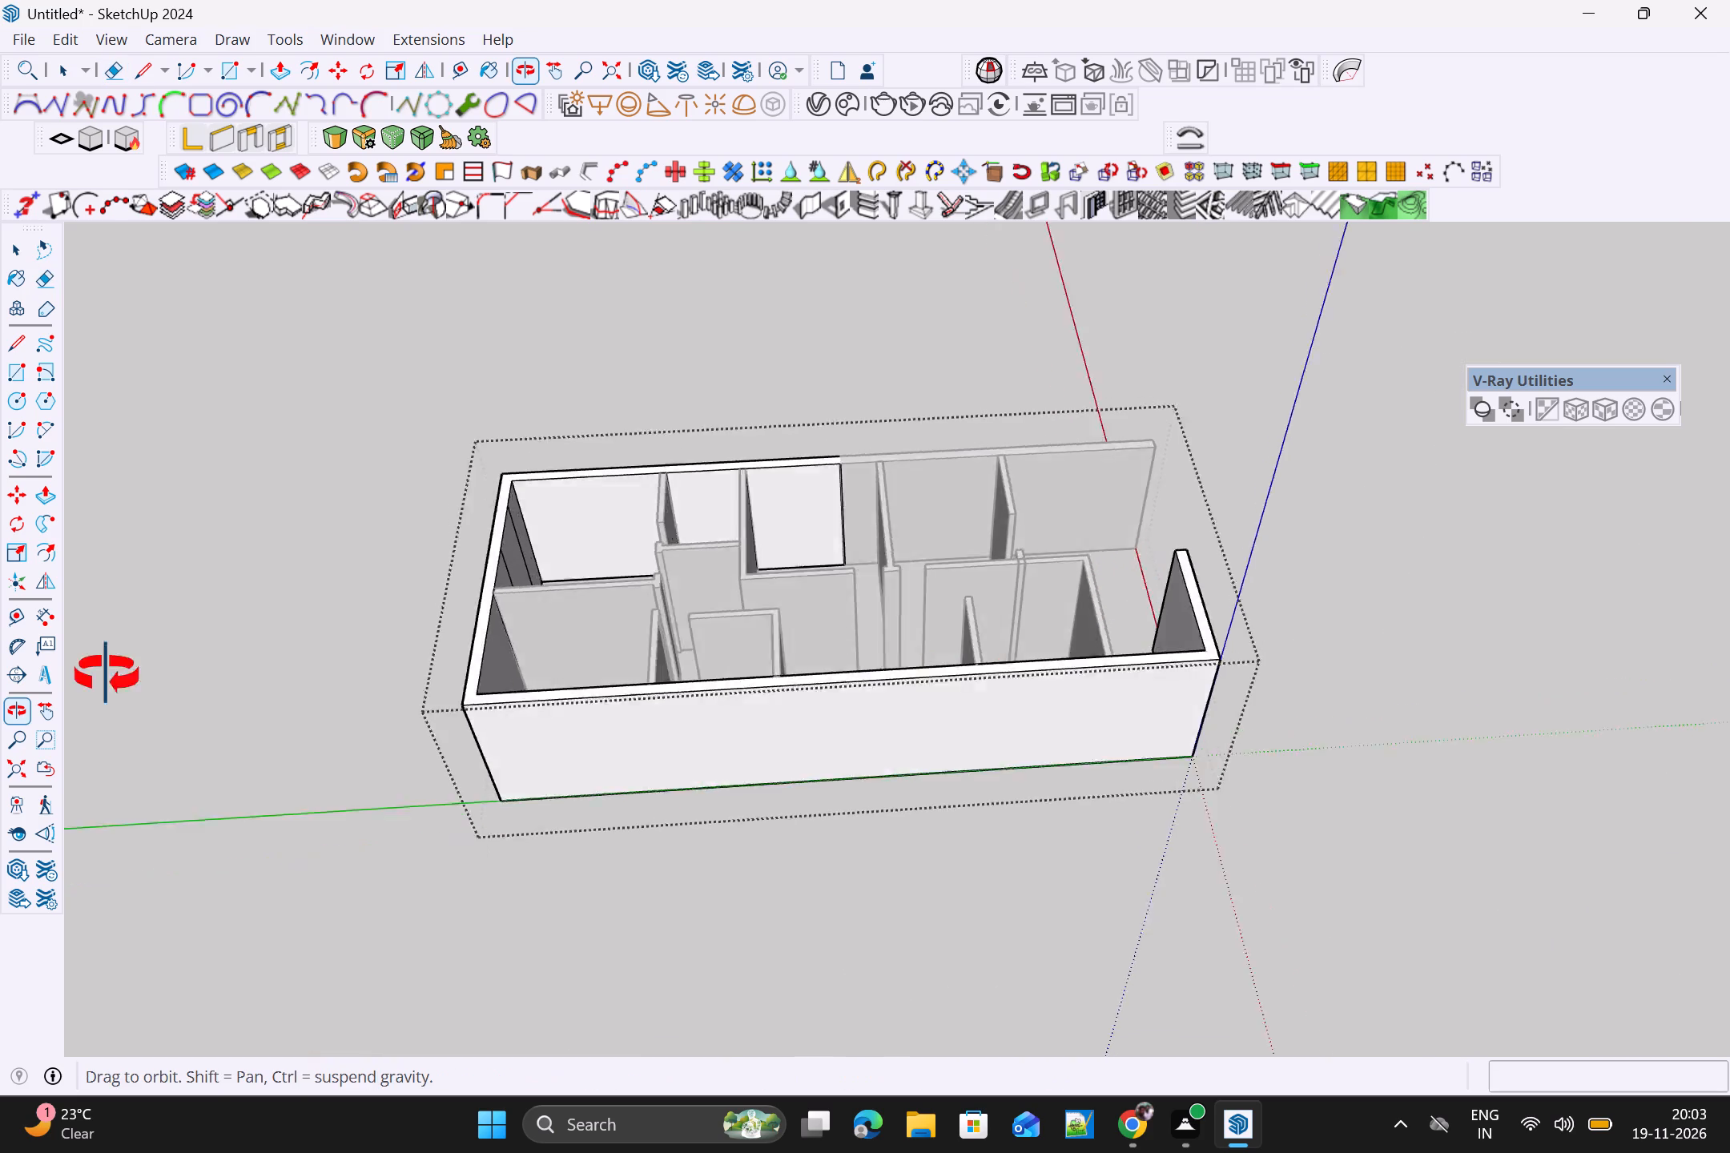
middle_click_drag(107, 675, 72, 657)
scroll(932, 414, "up", 3)
scroll(1098, 399, "up", 5)
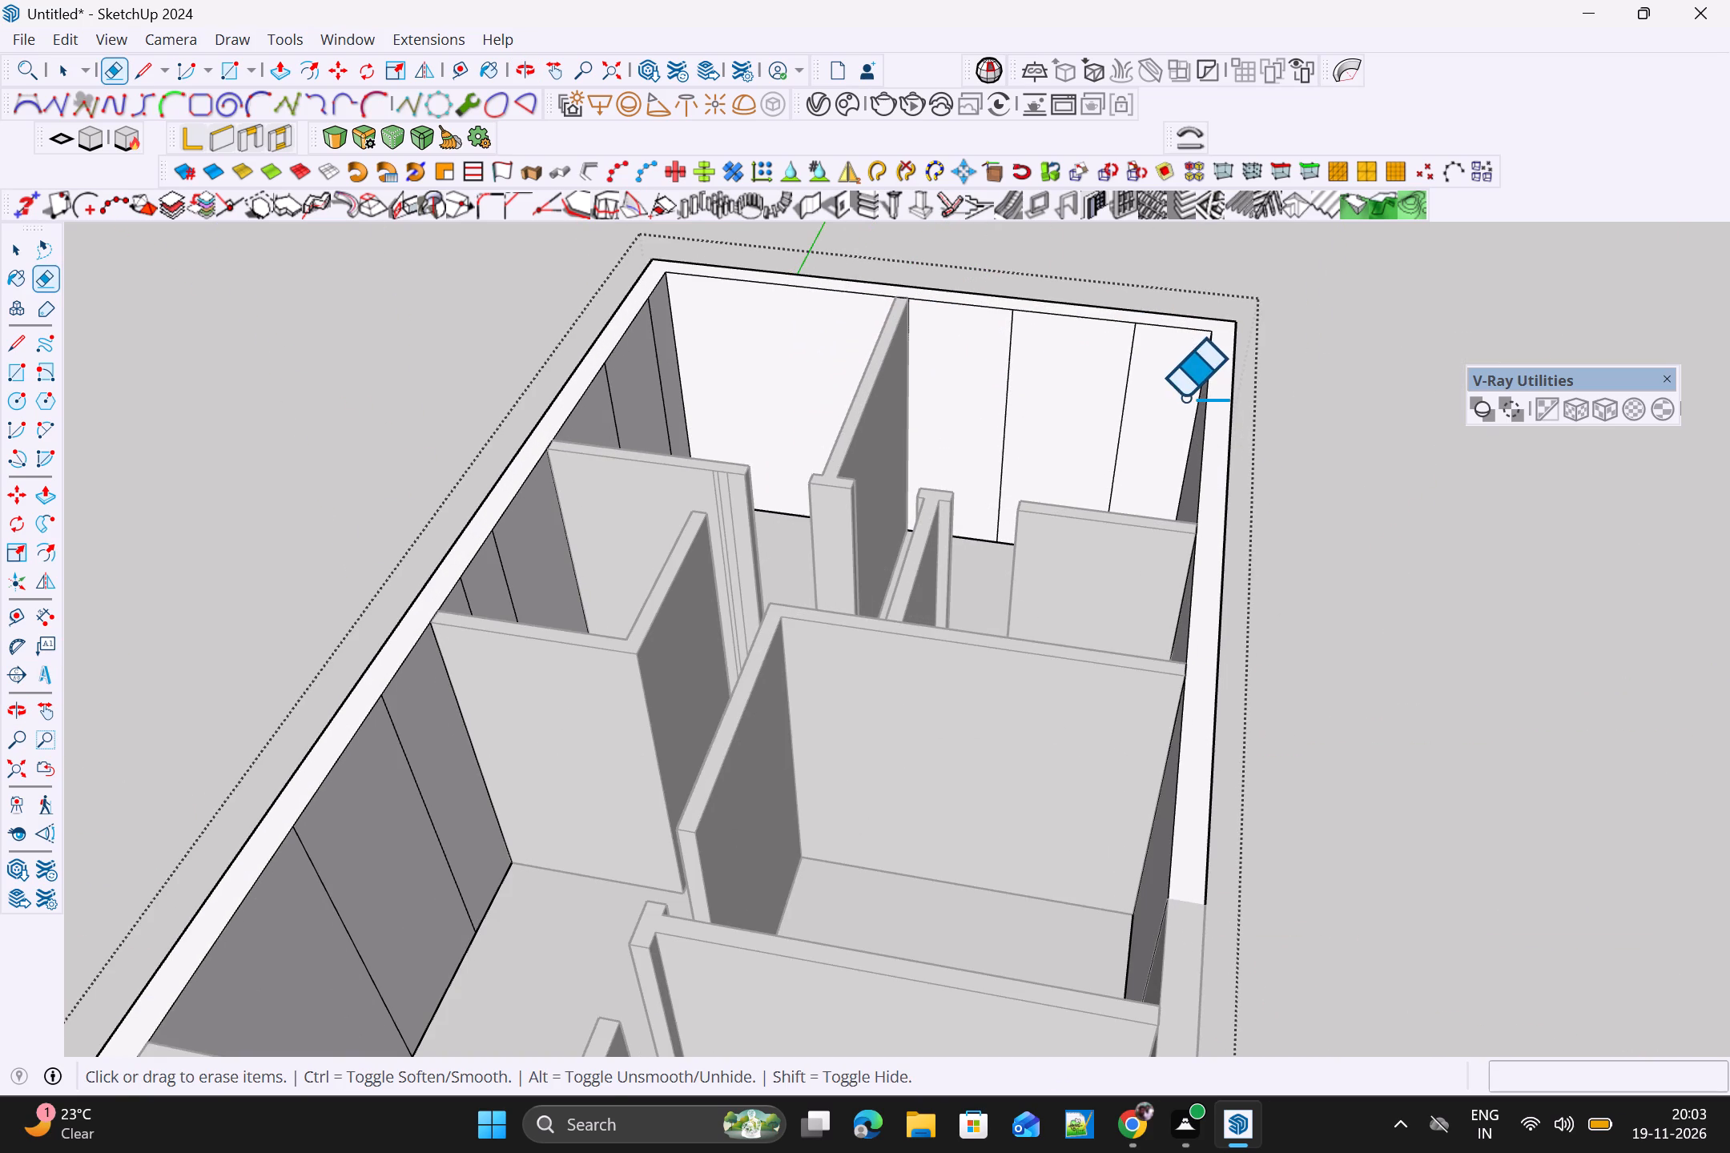
left_click_drag(1183, 397, 985, 408)
Erase all the vertical seam lines along the inner face of the left-hand long wall and leave the group.
scroll(988, 408, "down", 2)
middle_click_drag(1155, 436, 509, 520)
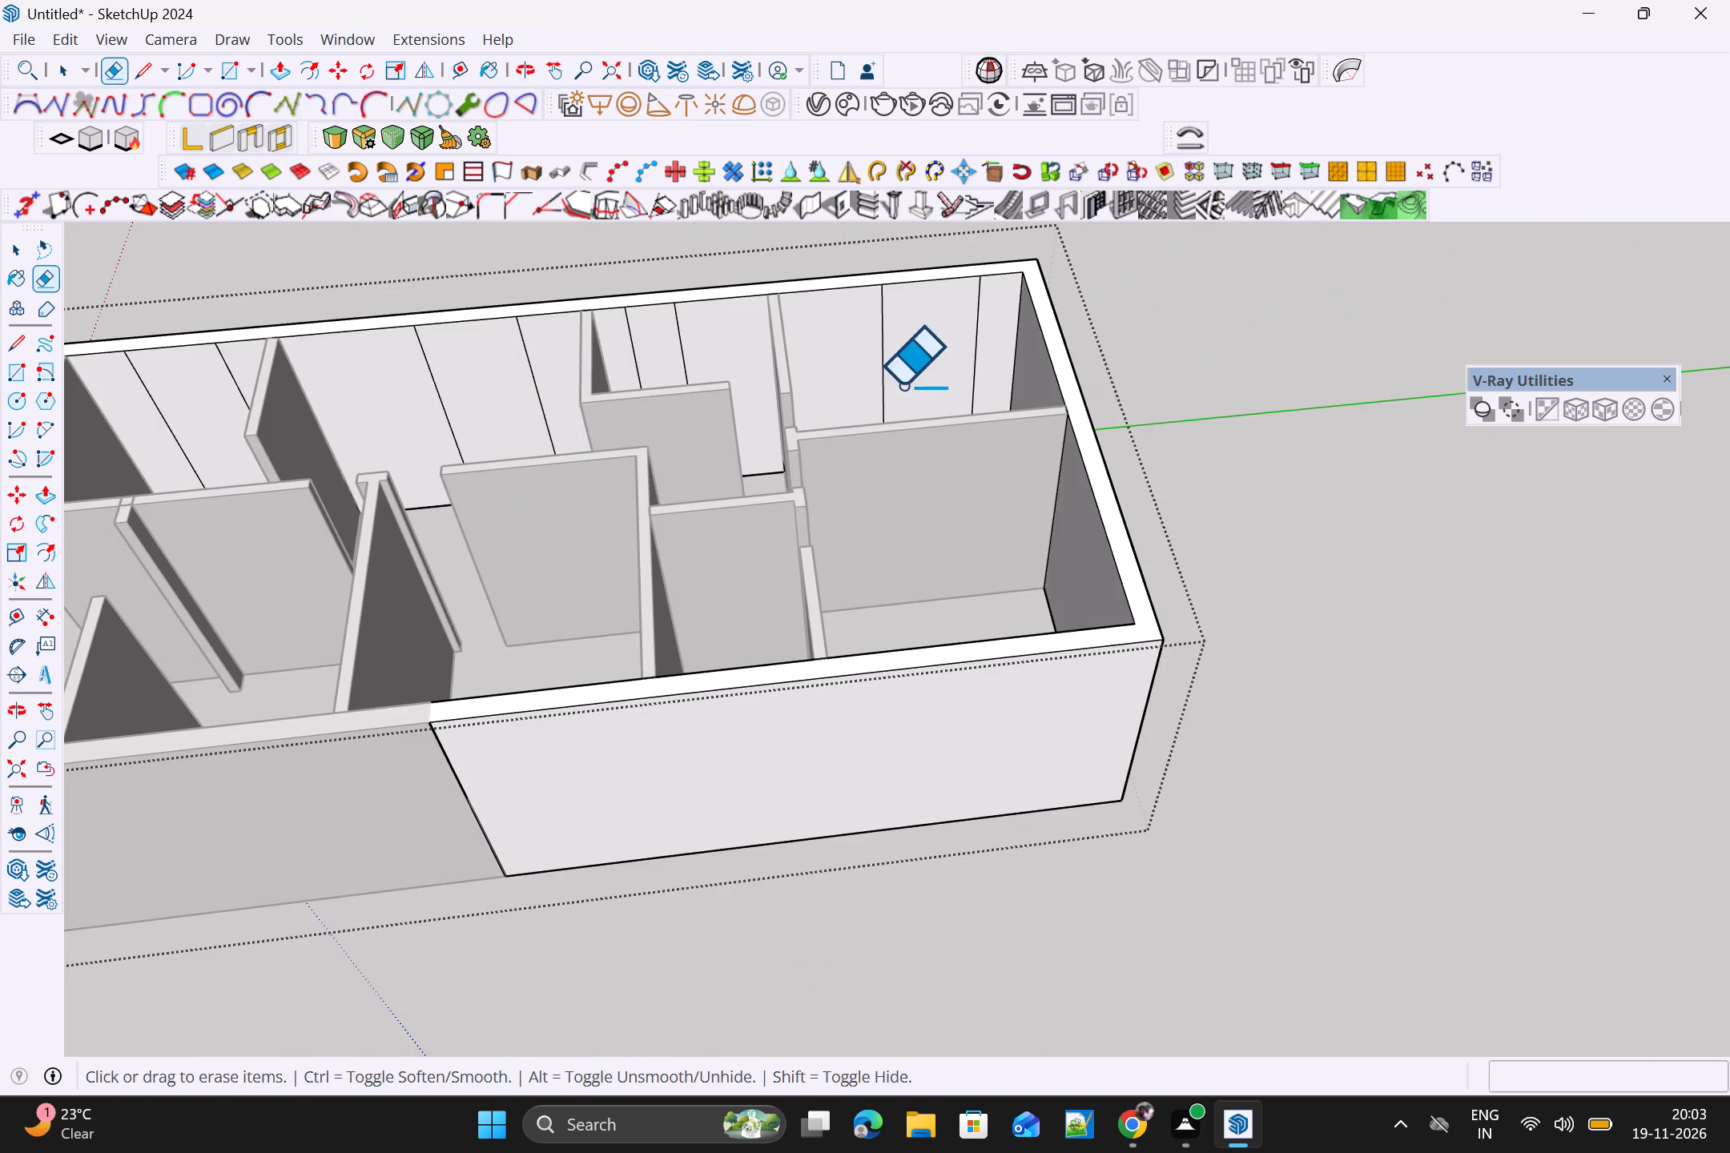
left_click_drag(990, 367, 902, 376)
left_click_drag(906, 358, 721, 392)
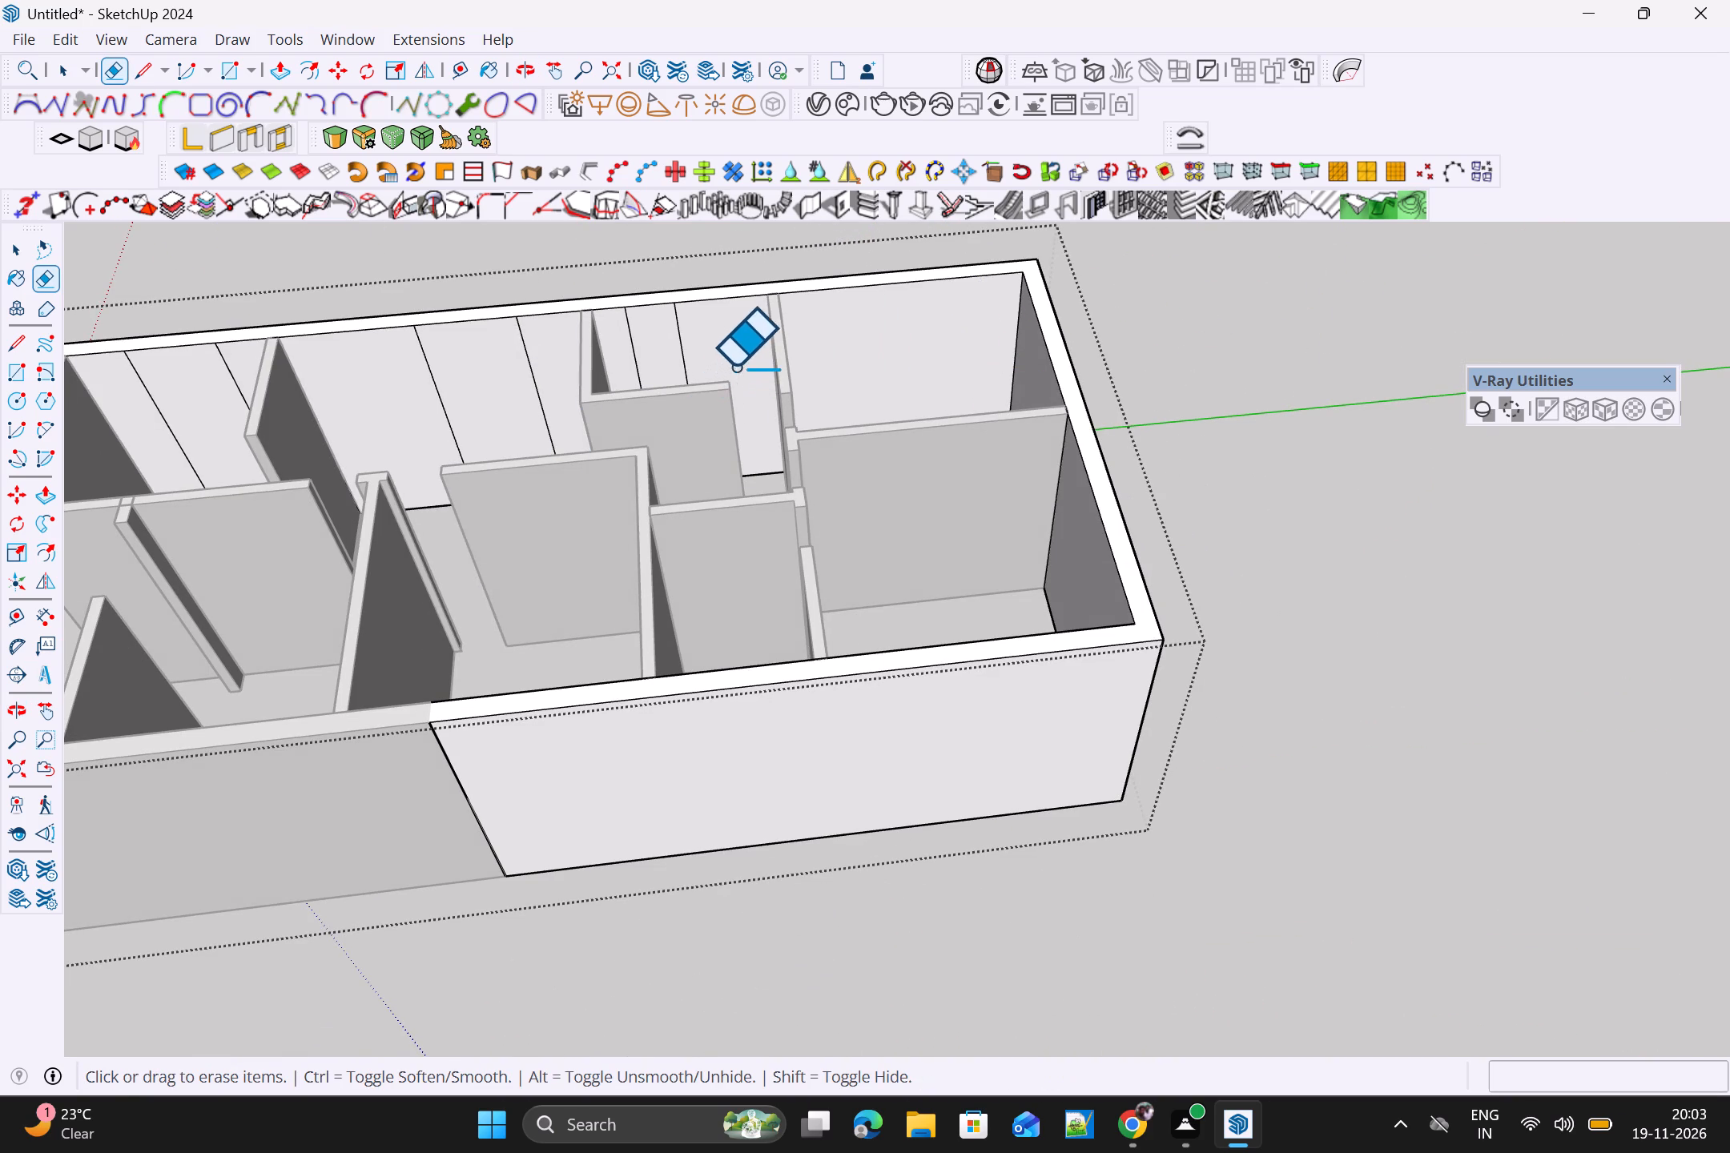
left_click_drag(701, 346, 505, 348)
left_click_drag(502, 344, 358, 360)
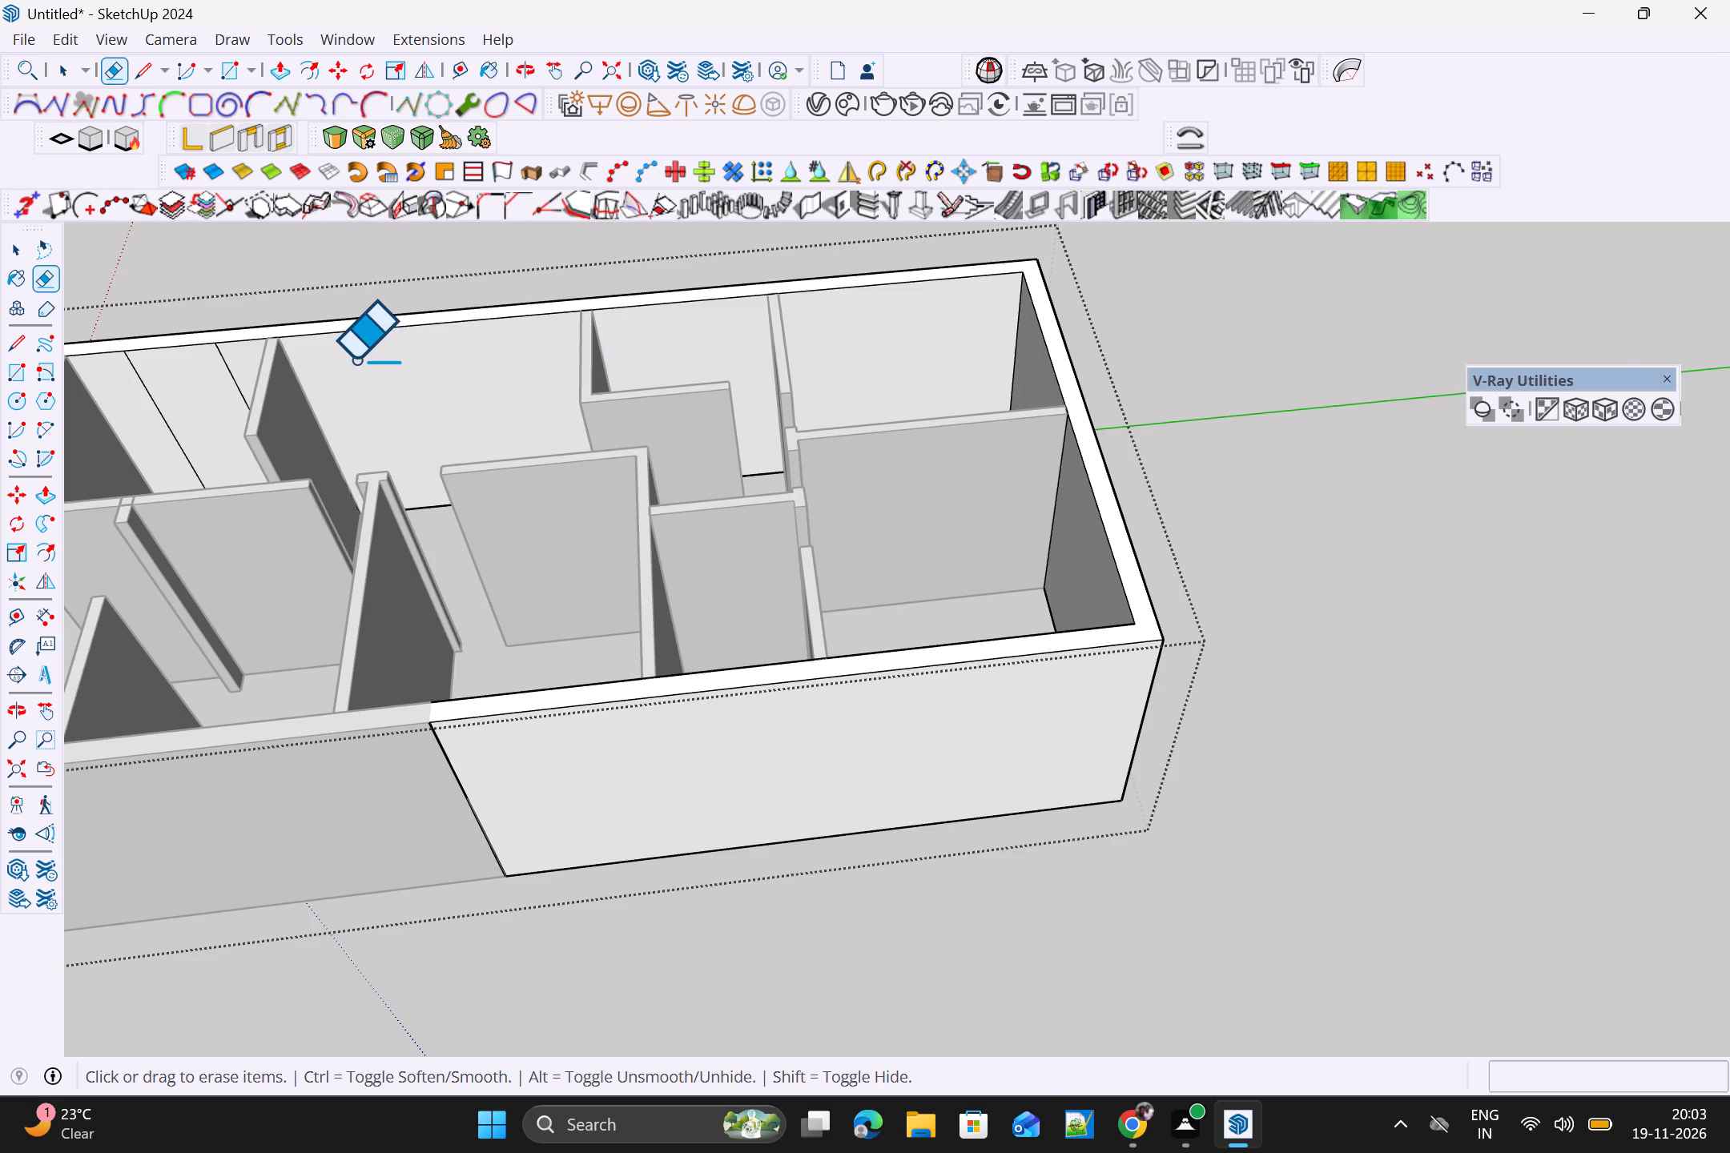
scroll(356, 360, "down", 2)
left_click_drag(252, 371, 150, 388)
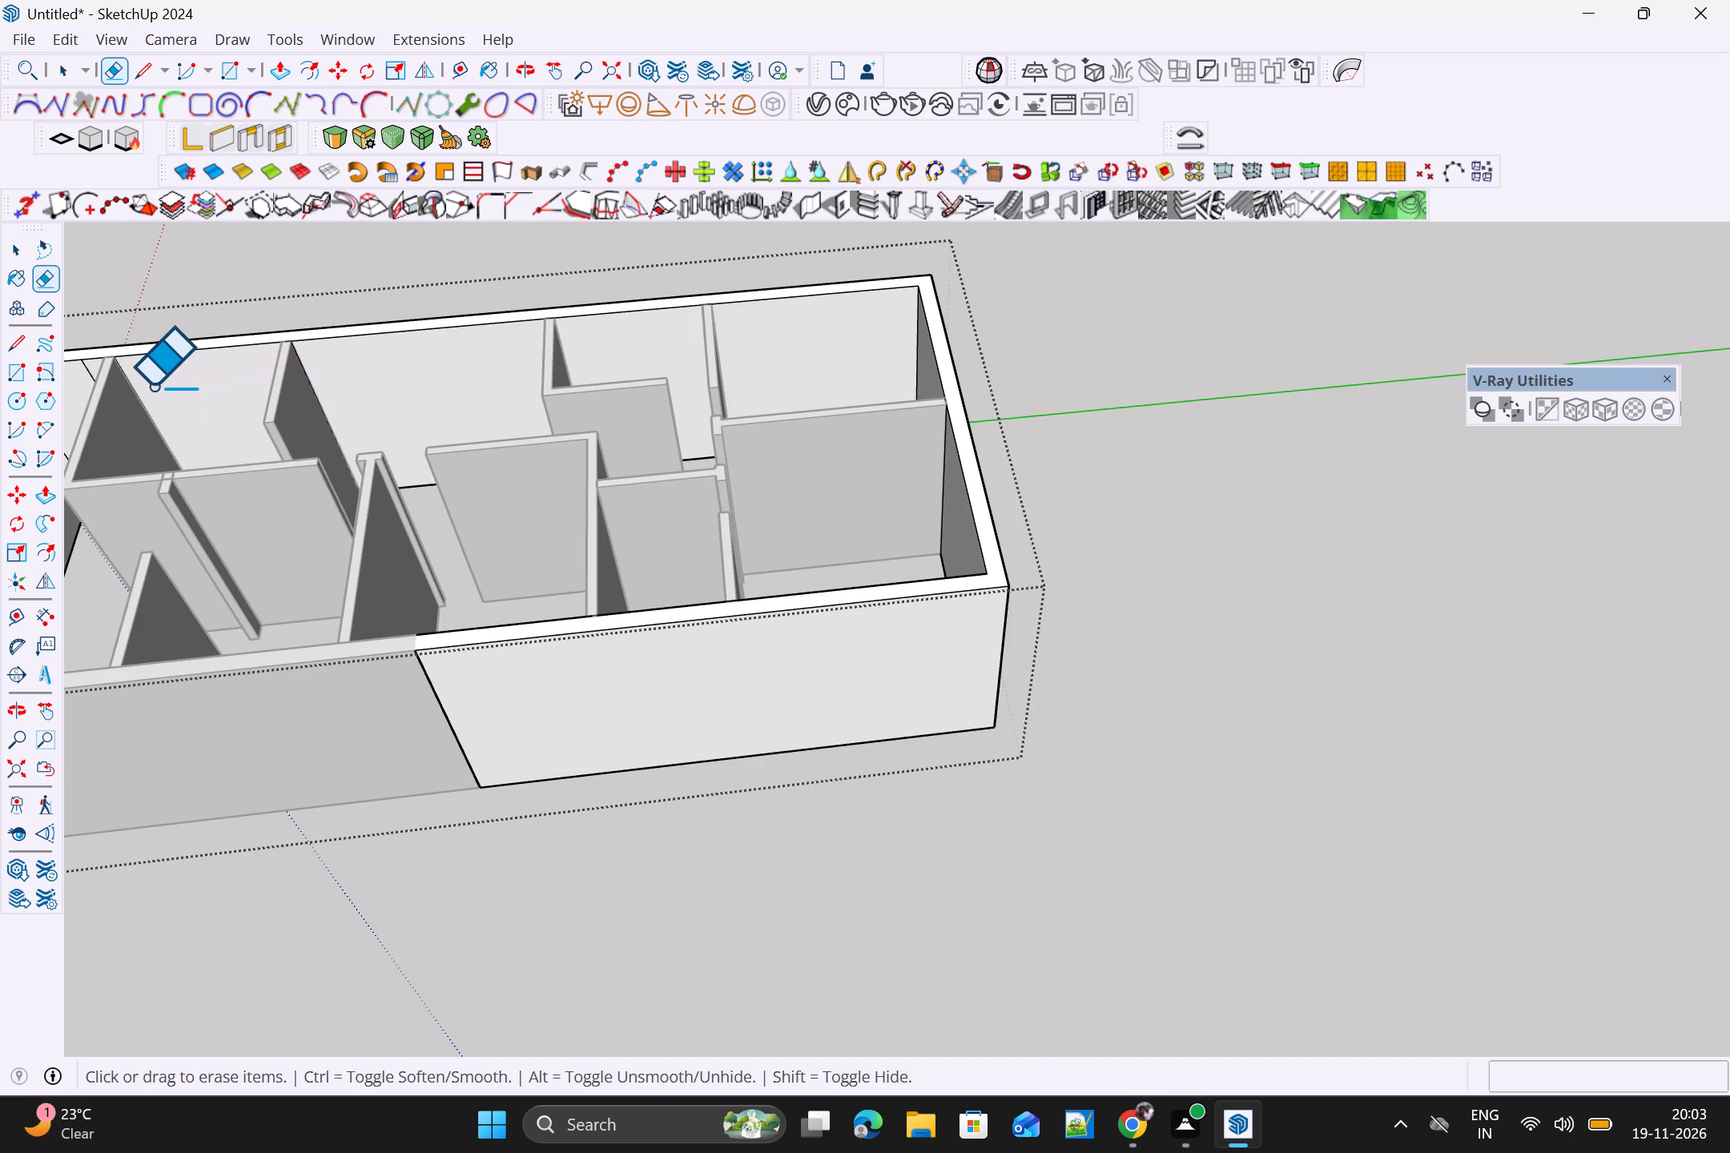
scroll(167, 389, "down", 5)
middle_click_drag(228, 436, 603, 404, "shift")
scroll(476, 371, "up", 7)
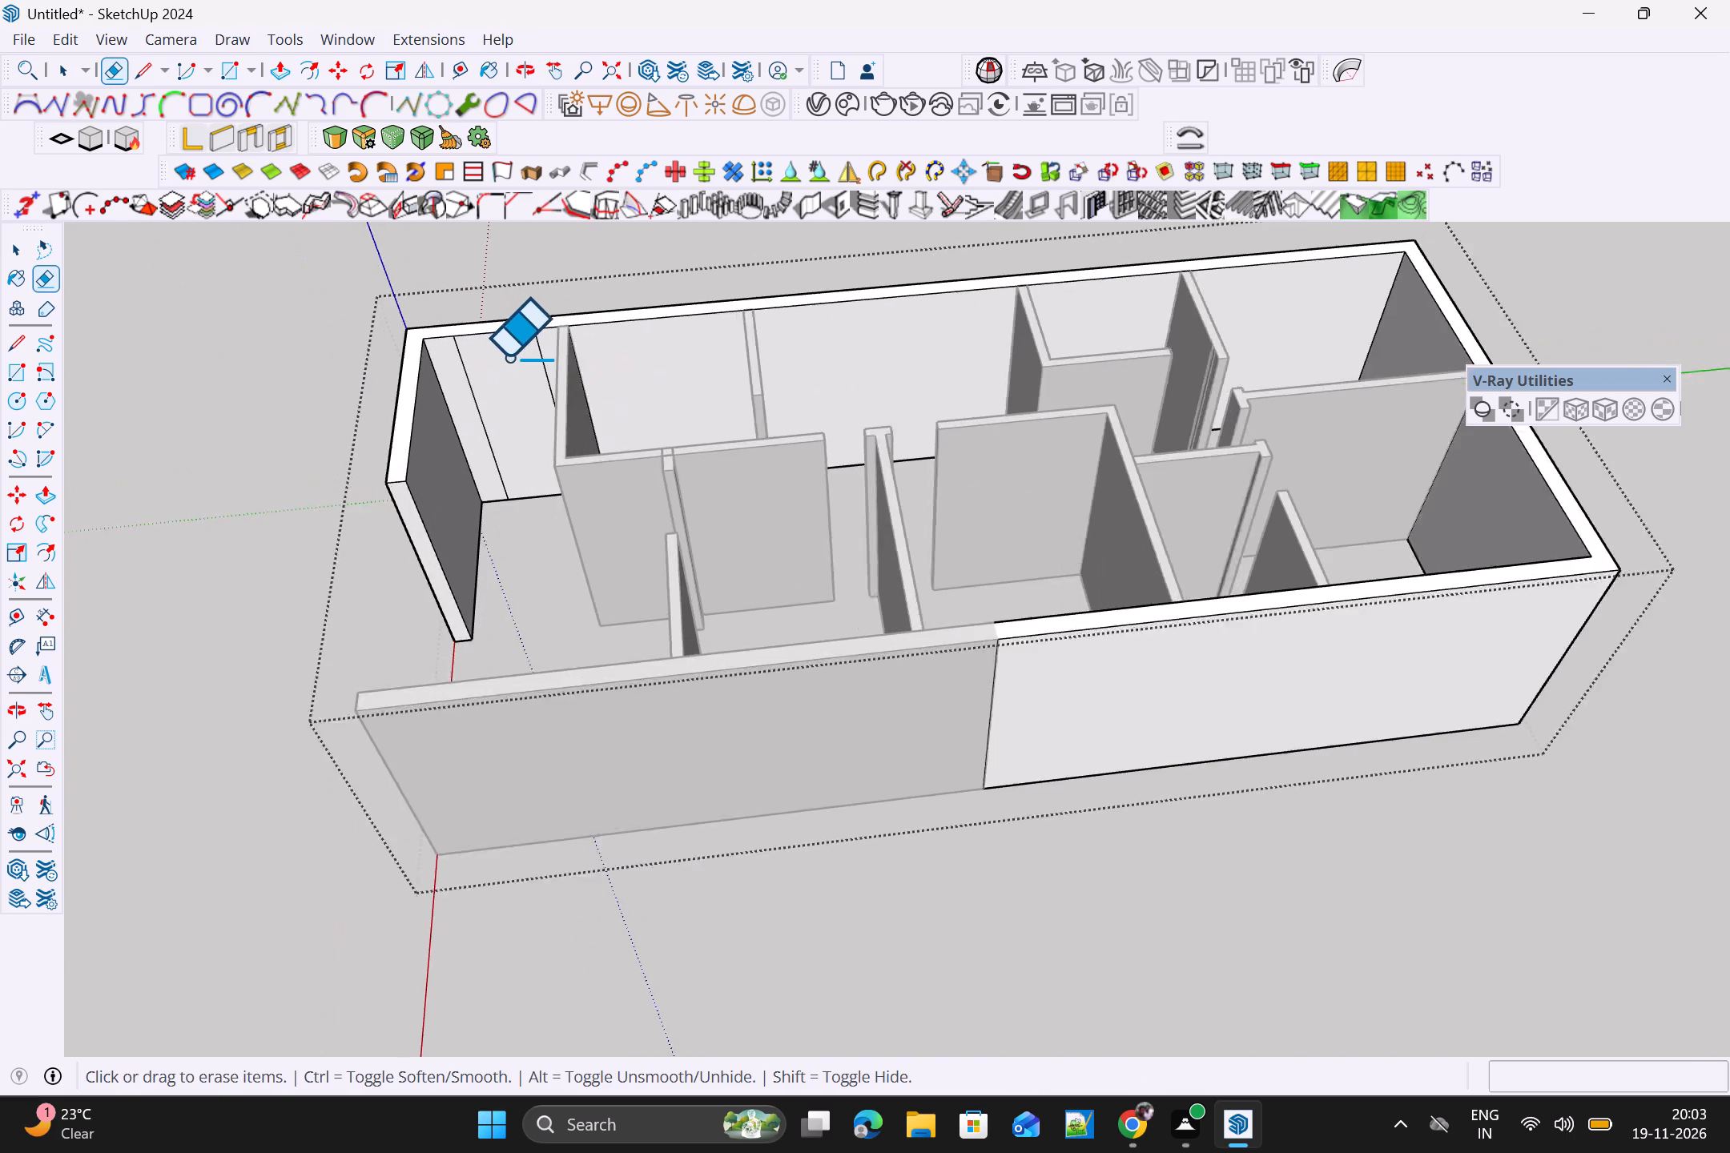
scroll(507, 357, "up", 2)
left_click_drag(562, 352, 417, 381)
scroll(465, 381, "down", 2)
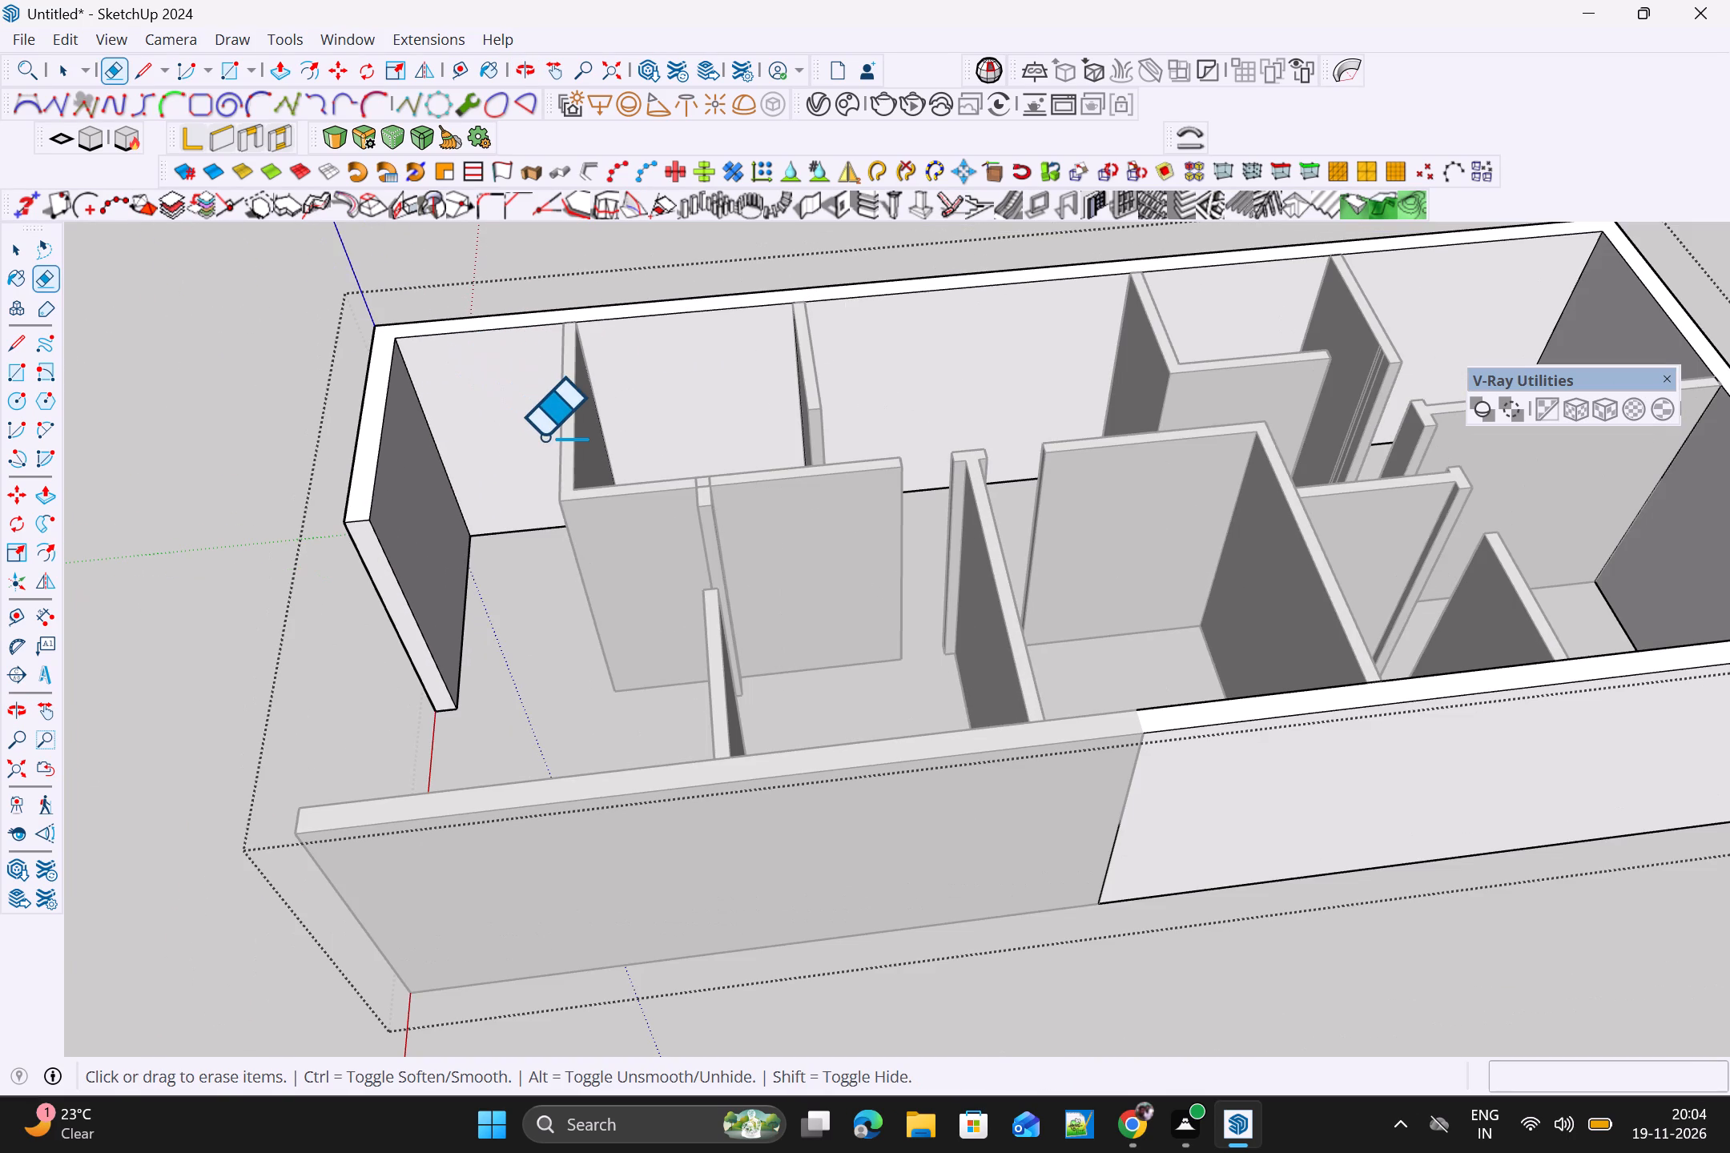
key("space")
left_click(186, 427)
Erase the three vertical seam lines near the free end of the left rear interior cross wall and leave its group.
scroll(175, 425, "down", 10)
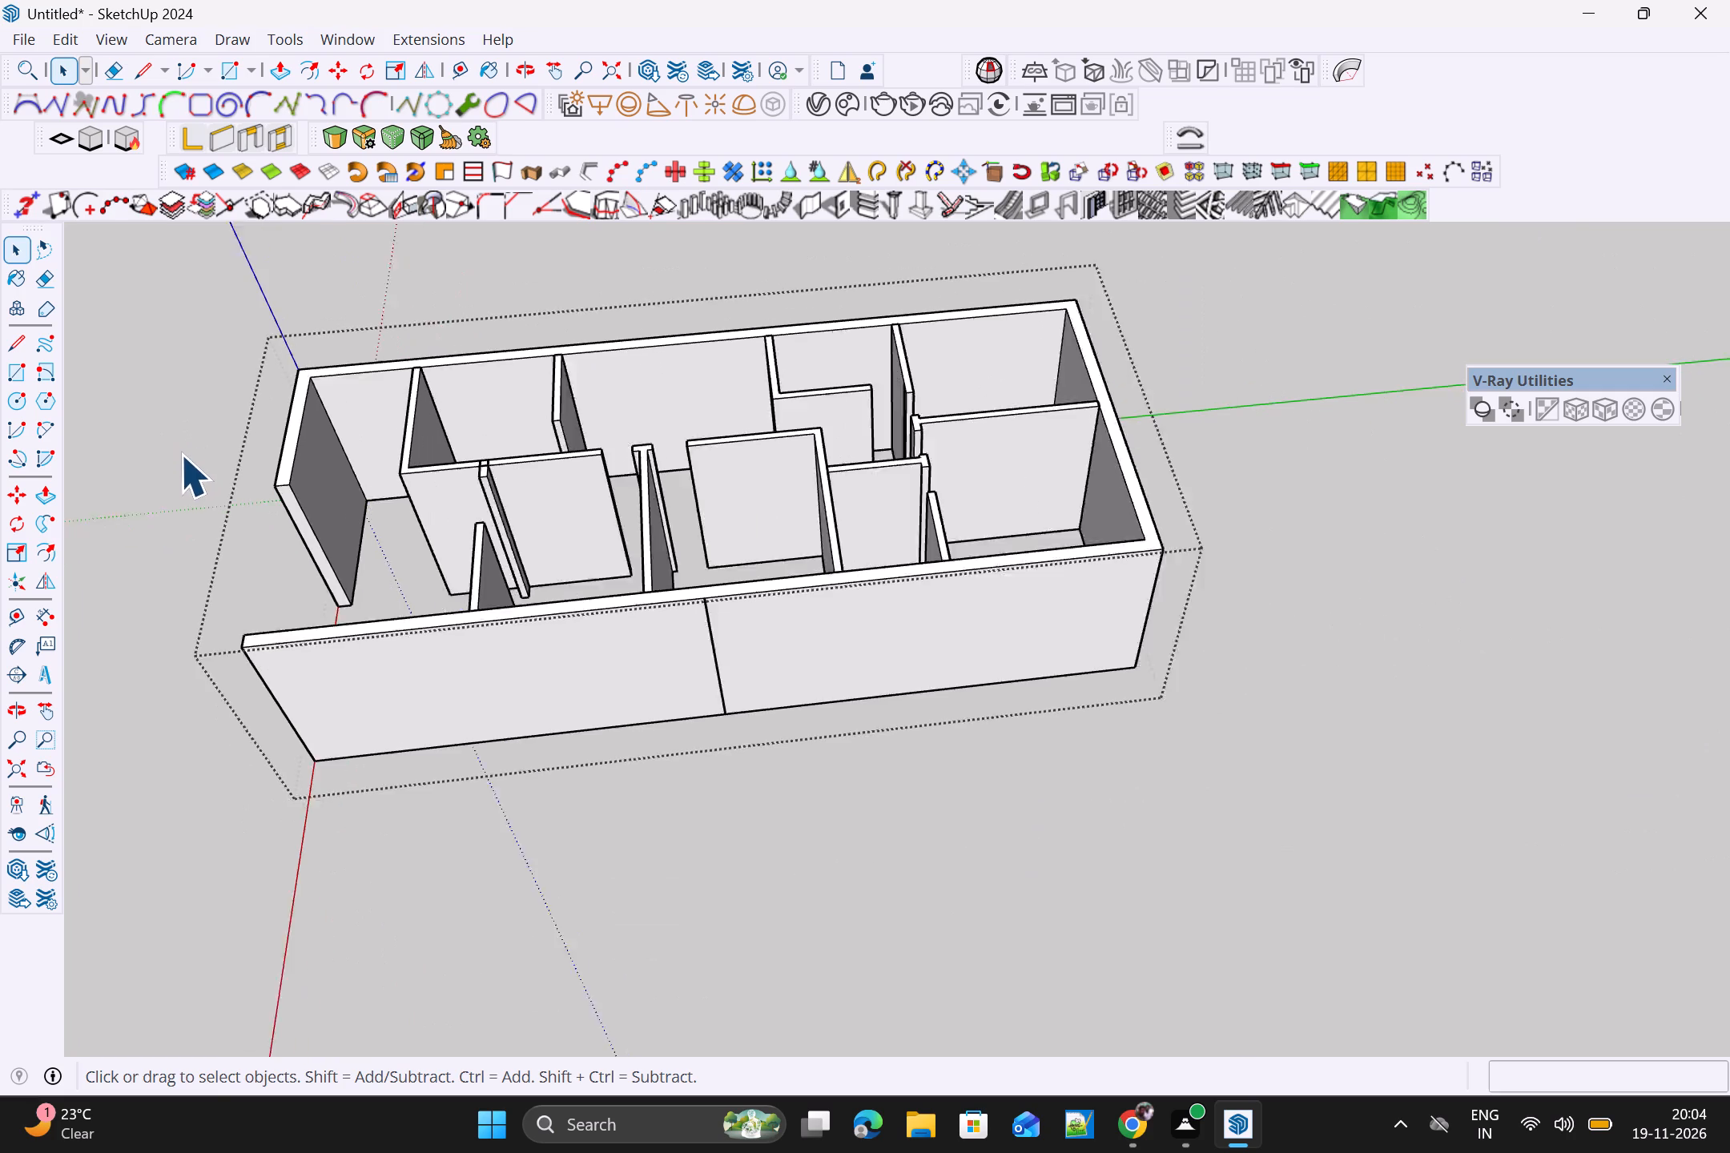
middle_click_drag(157, 485, 930, 286)
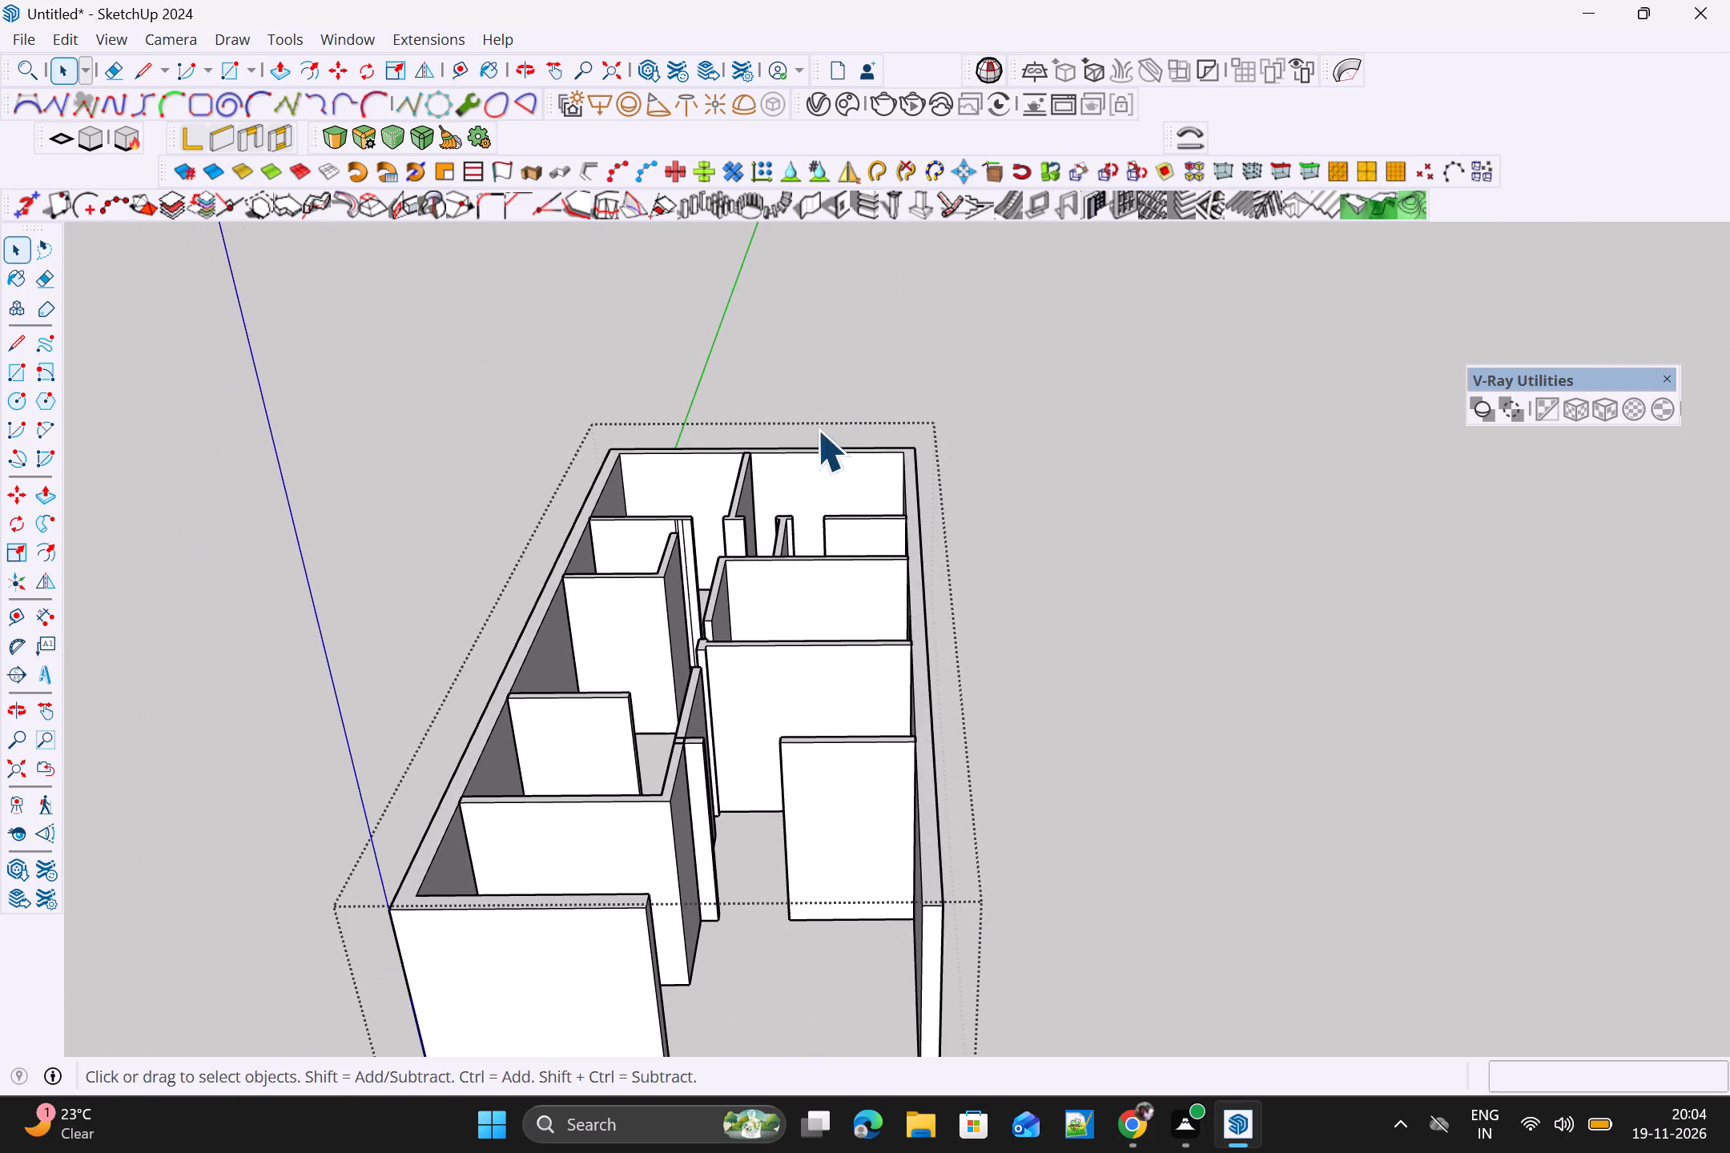
scroll(703, 474, "up", 16)
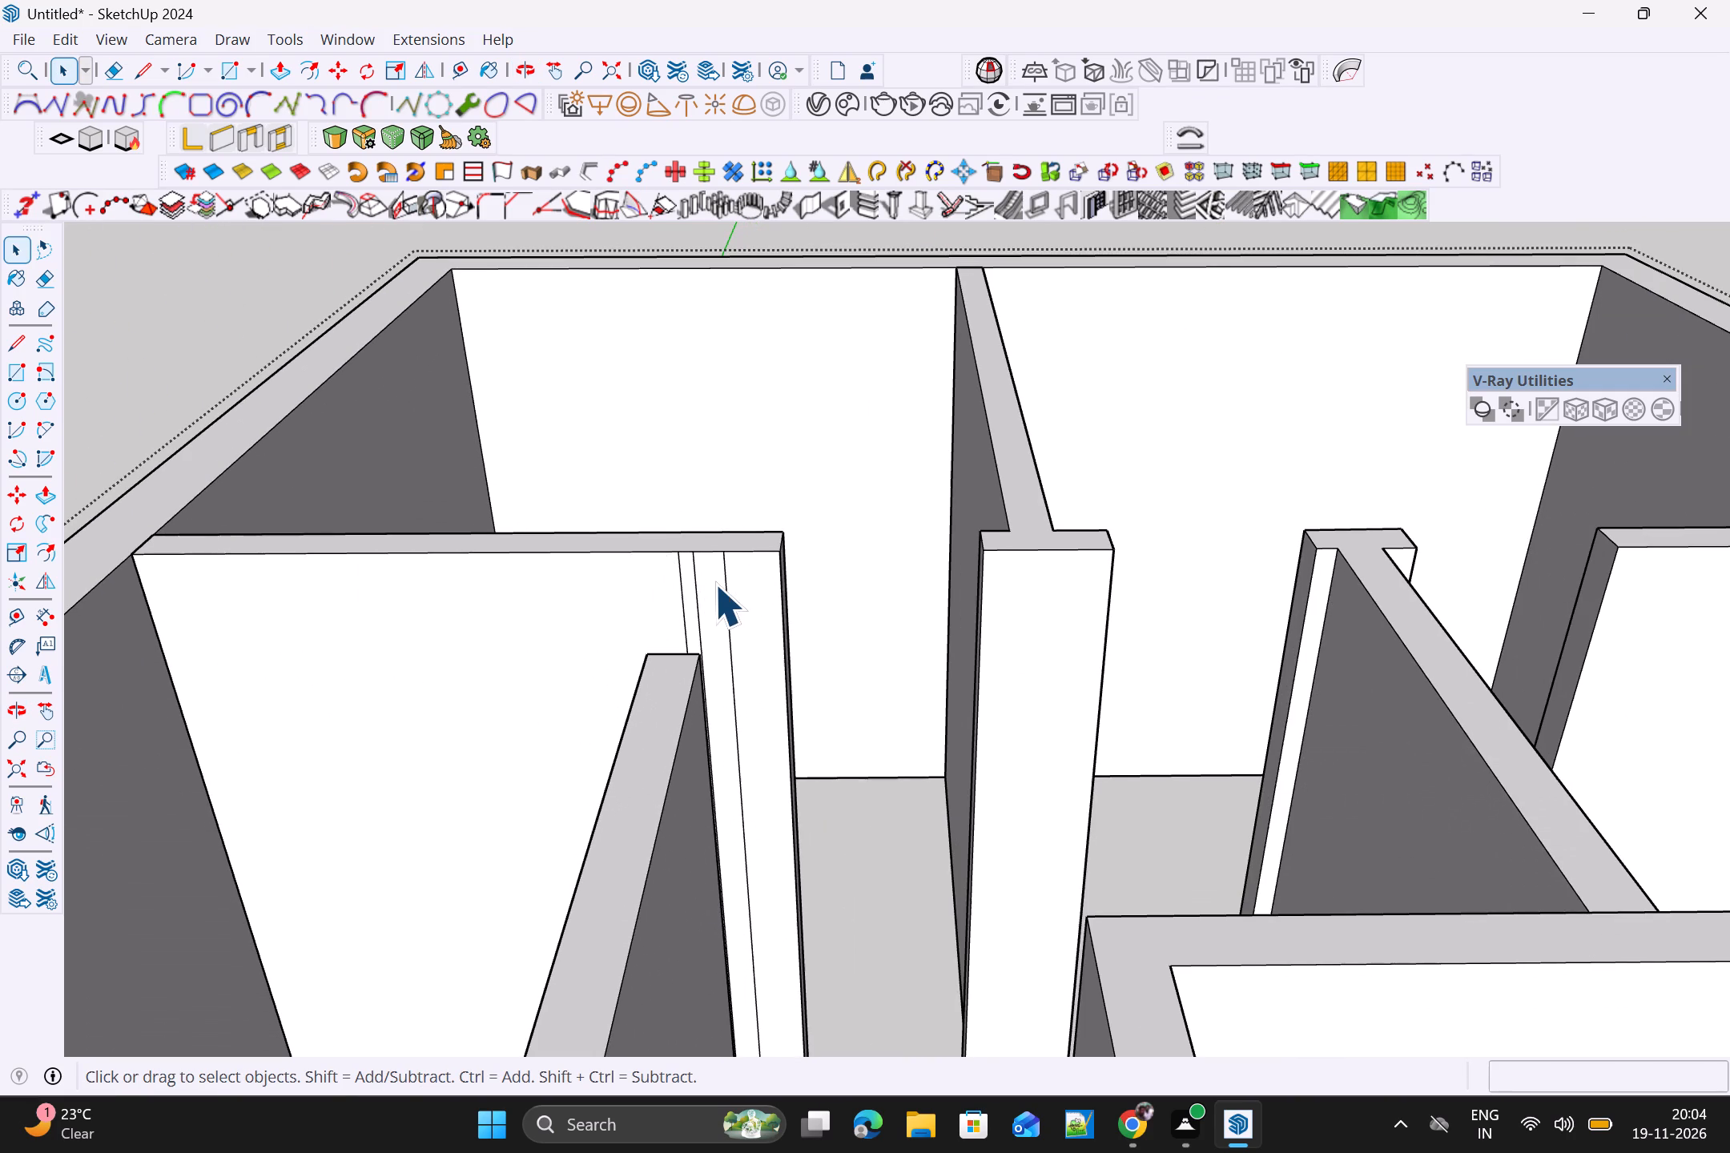
double_click(735, 591)
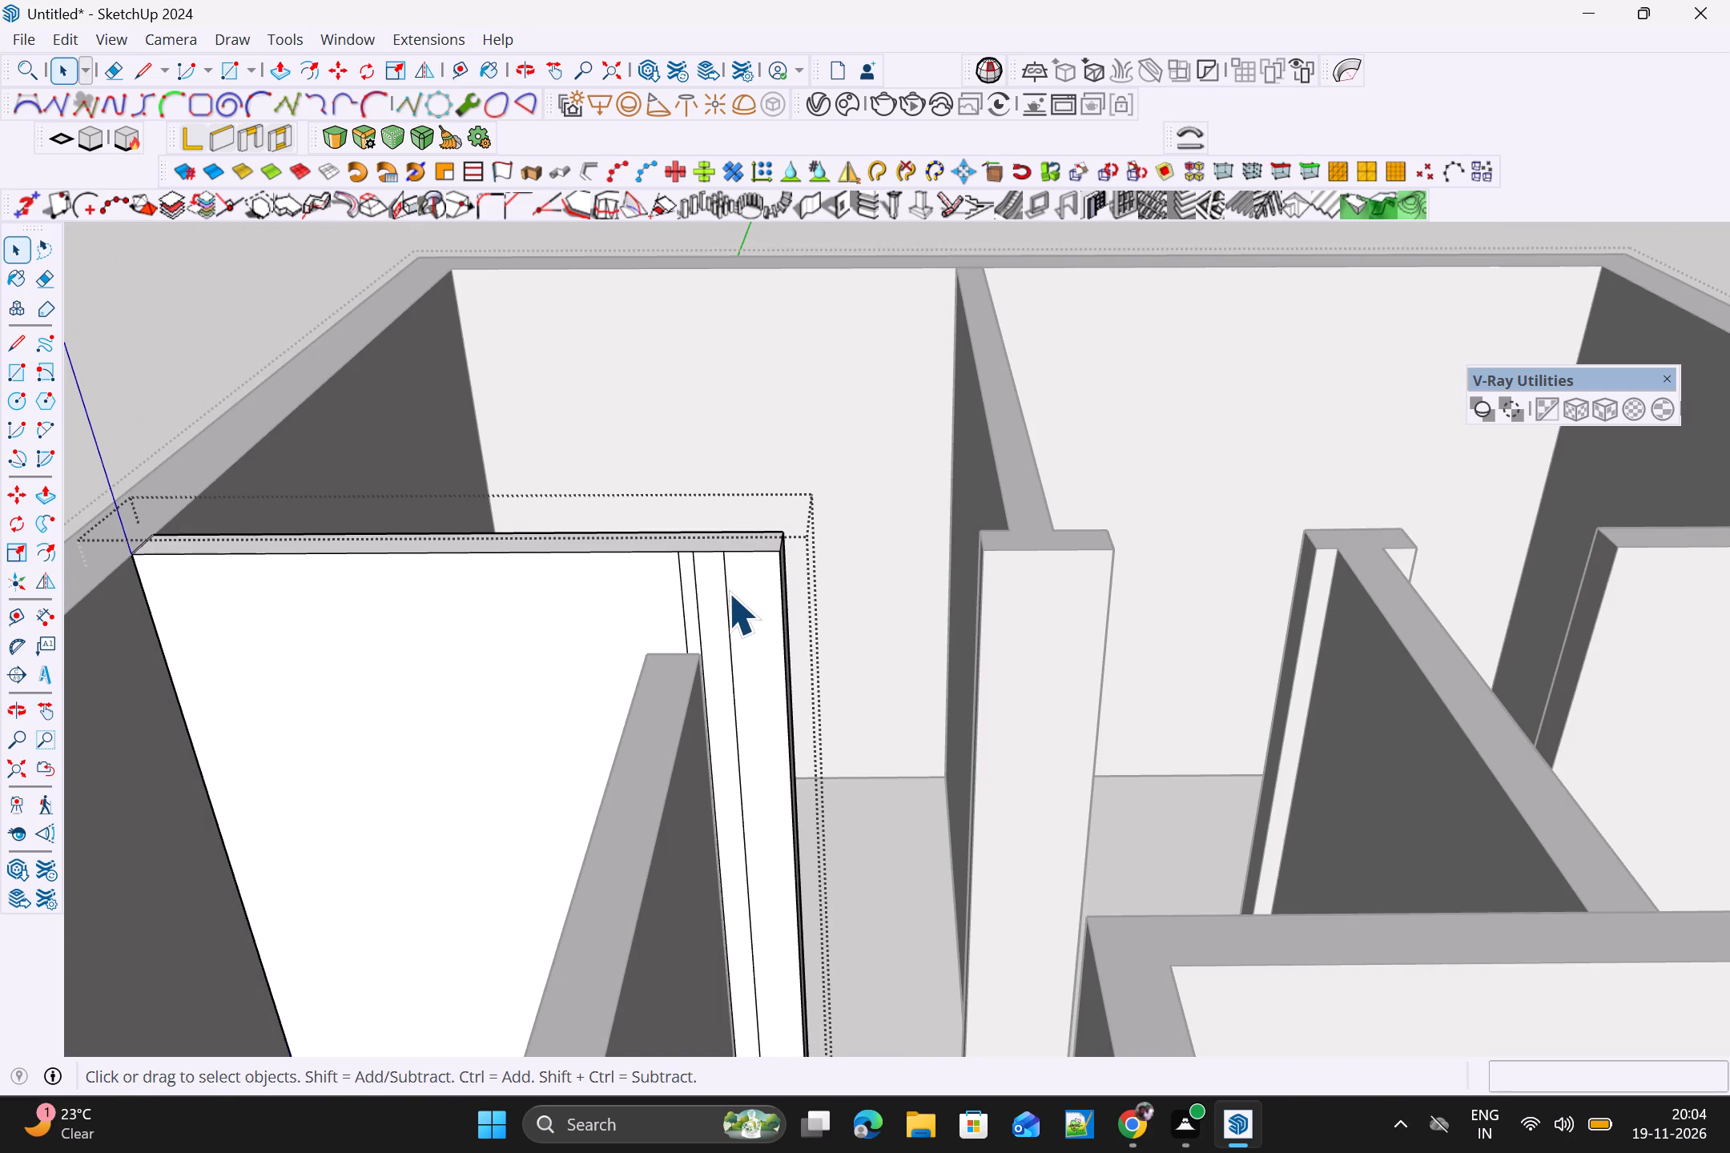
key("e")
left_click_drag(740, 595, 642, 594)
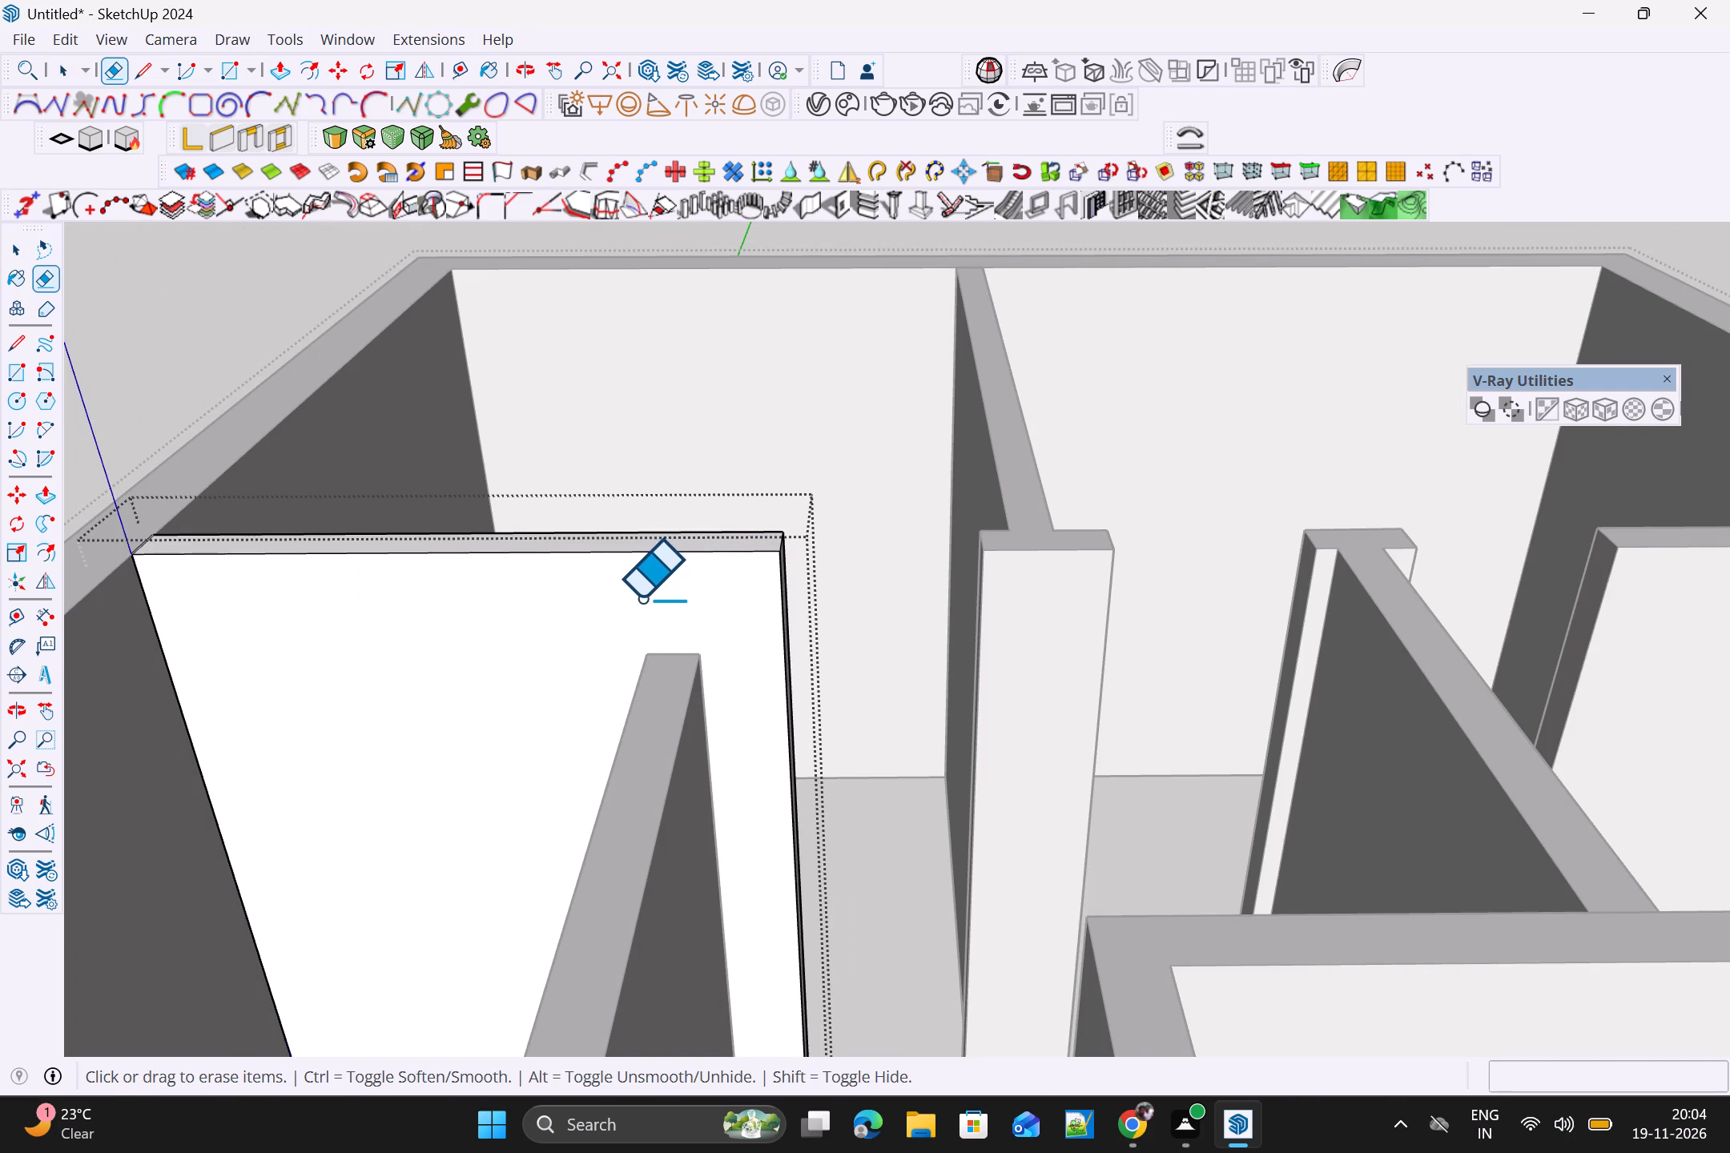
scroll(641, 598, "down", 9)
scroll(794, 649, "down", 8)
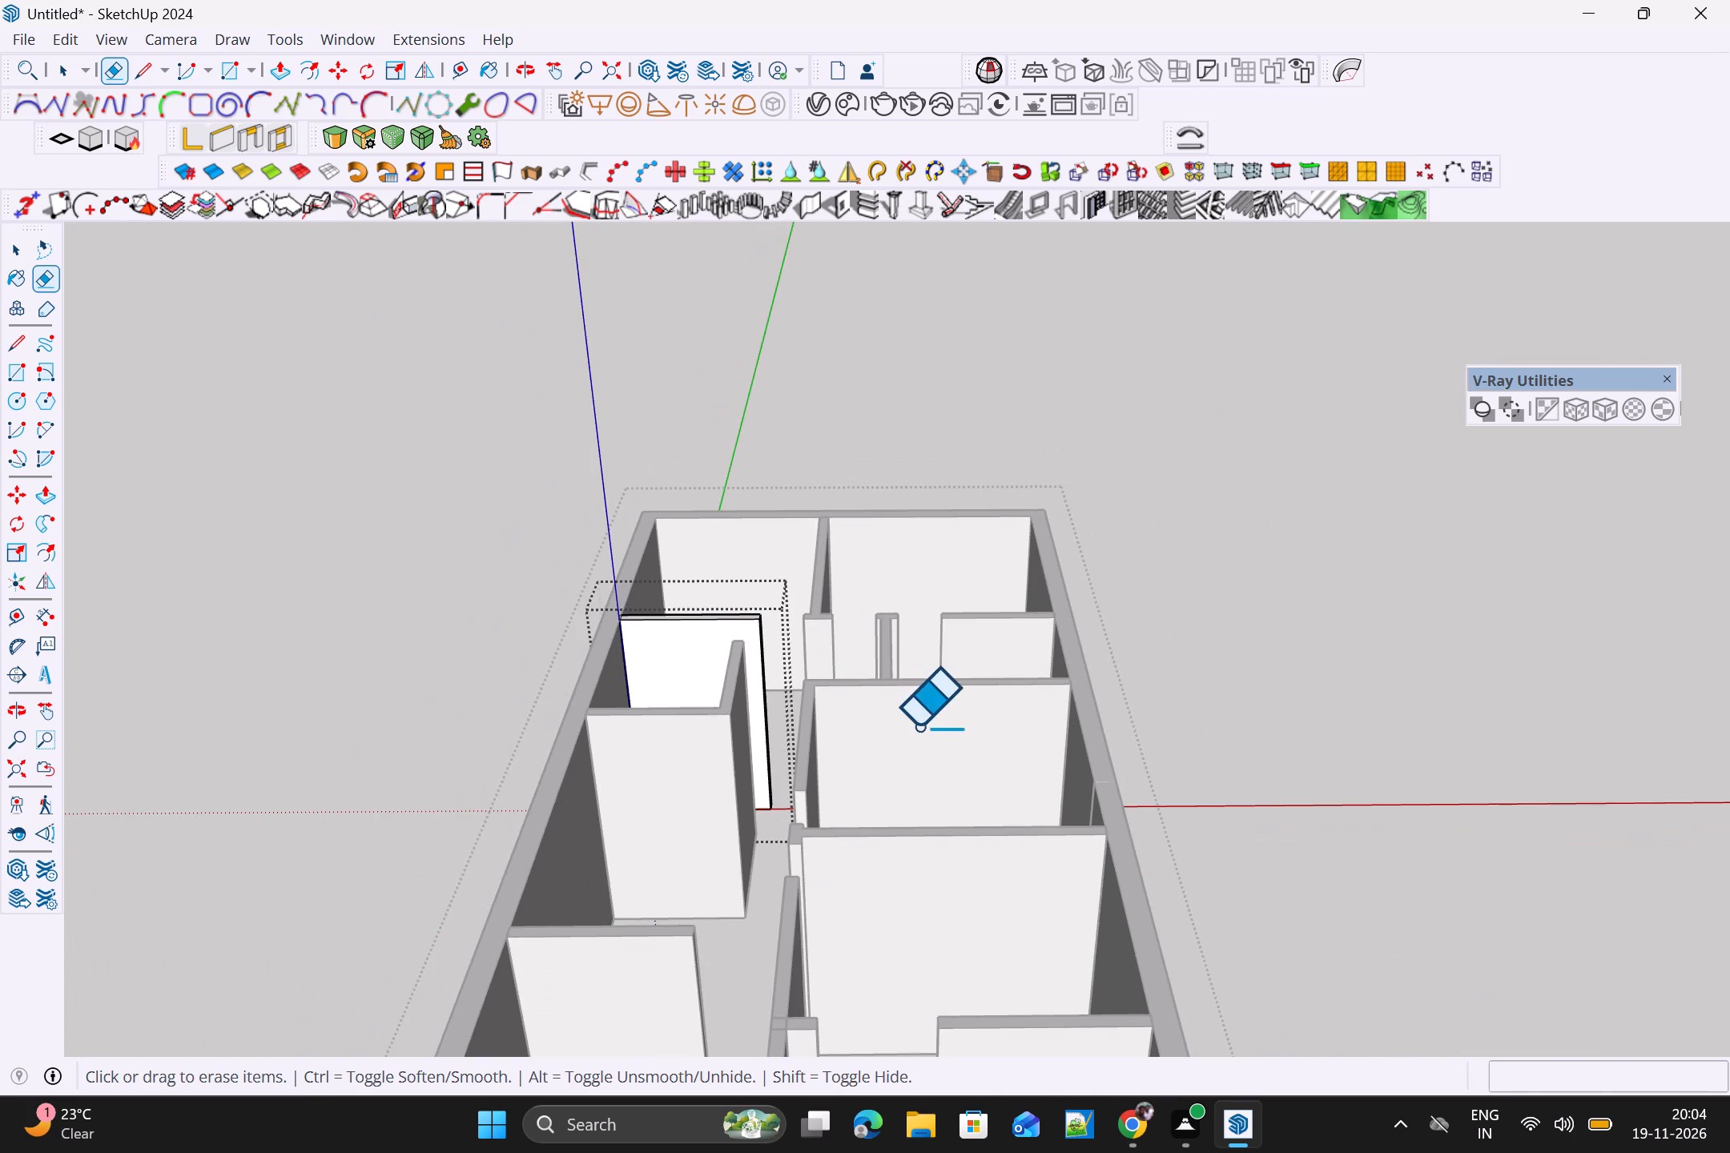
middle_click_drag(918, 761, 432, 906)
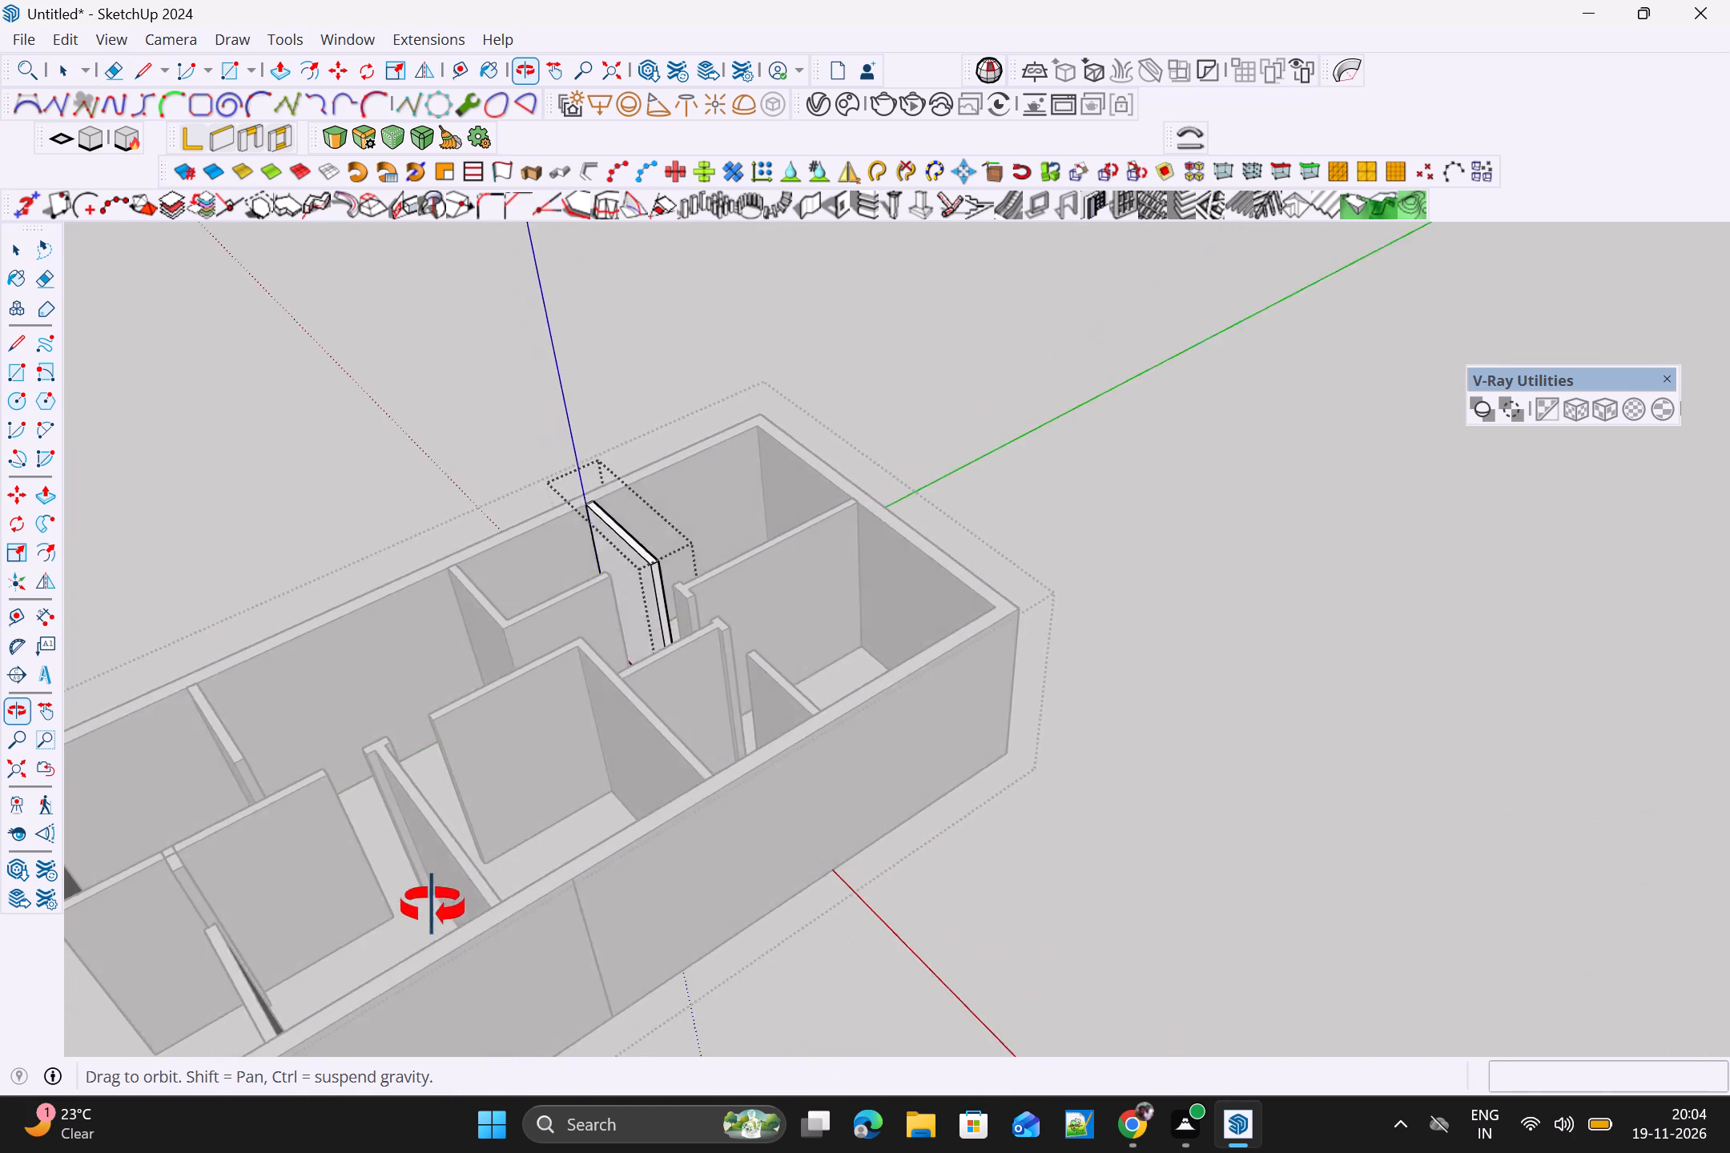
middle_click_drag(432, 906, 469, 830)
key("space")
left_click(1385, 692)
Examine the walls from the front, side and above for remaining seam lines.
scroll(1346, 687, "down", 4)
middle_click_drag(637, 778, 1029, 740)
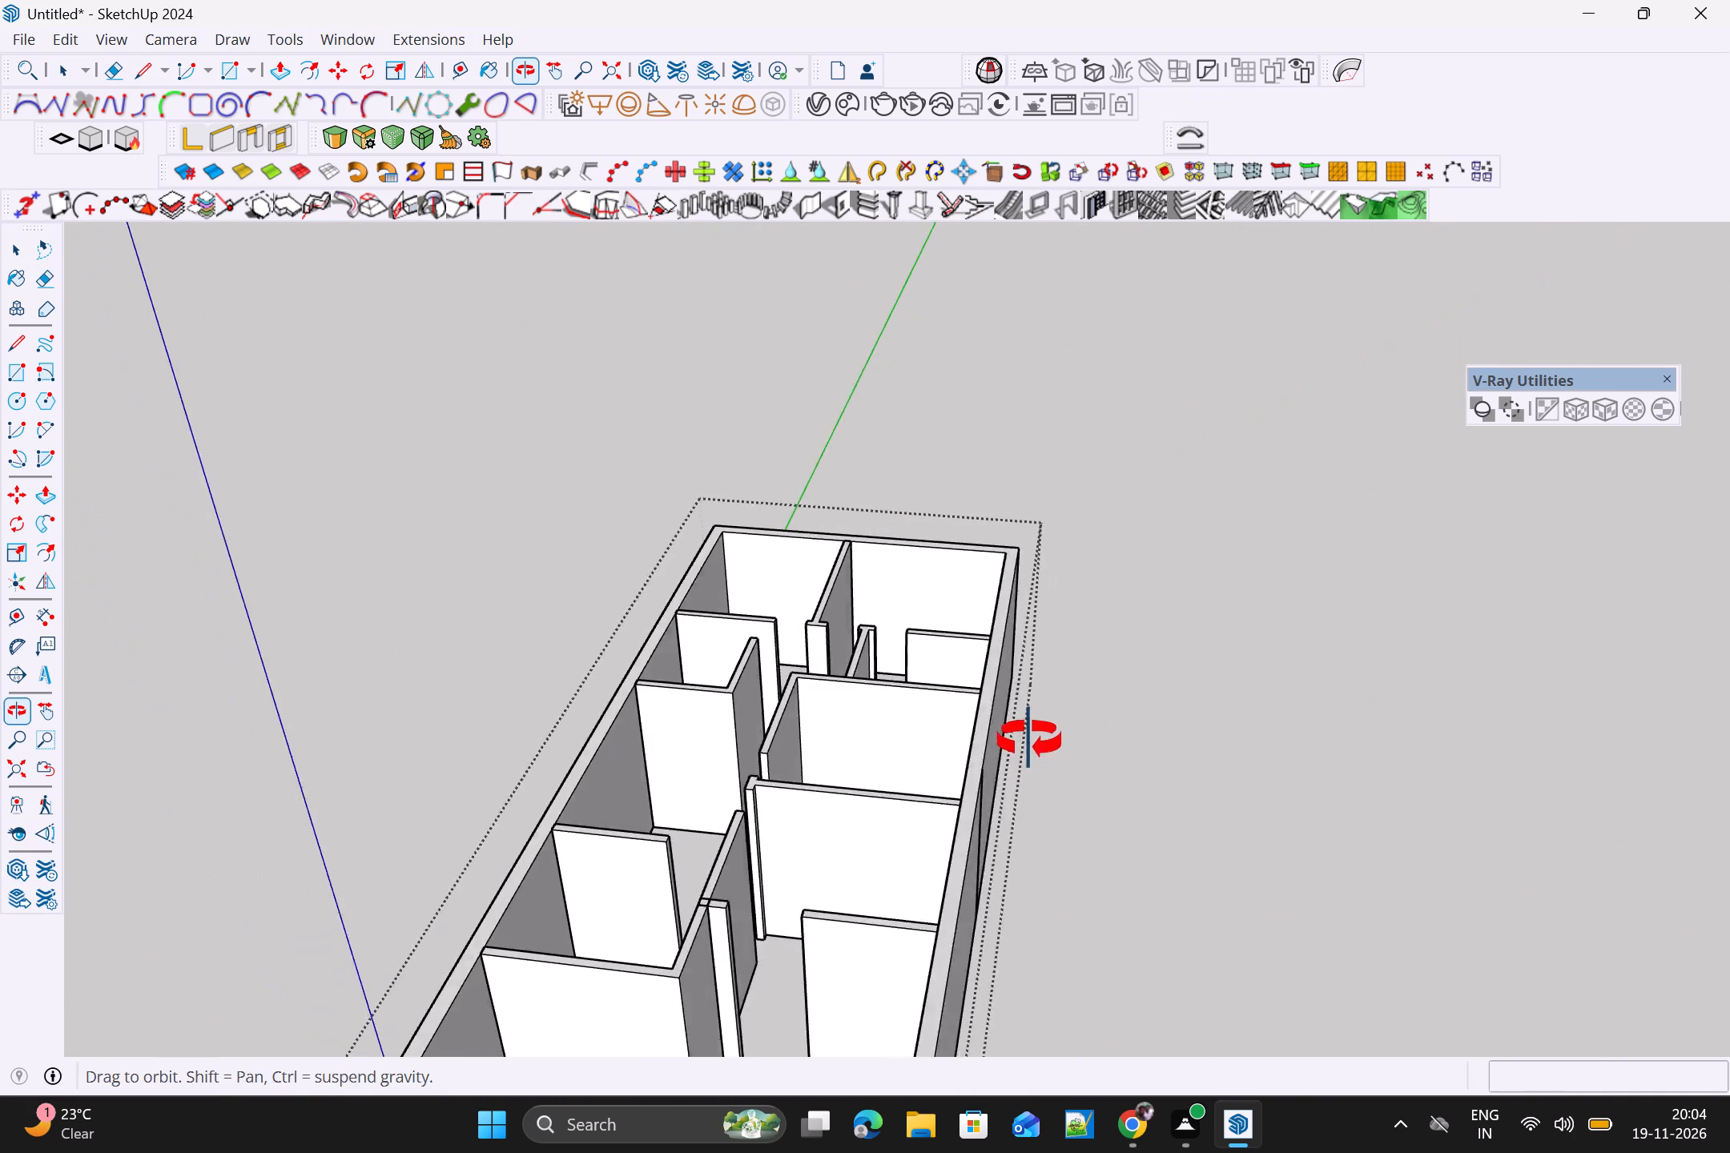
middle_click_drag(1029, 740, 1123, 548)
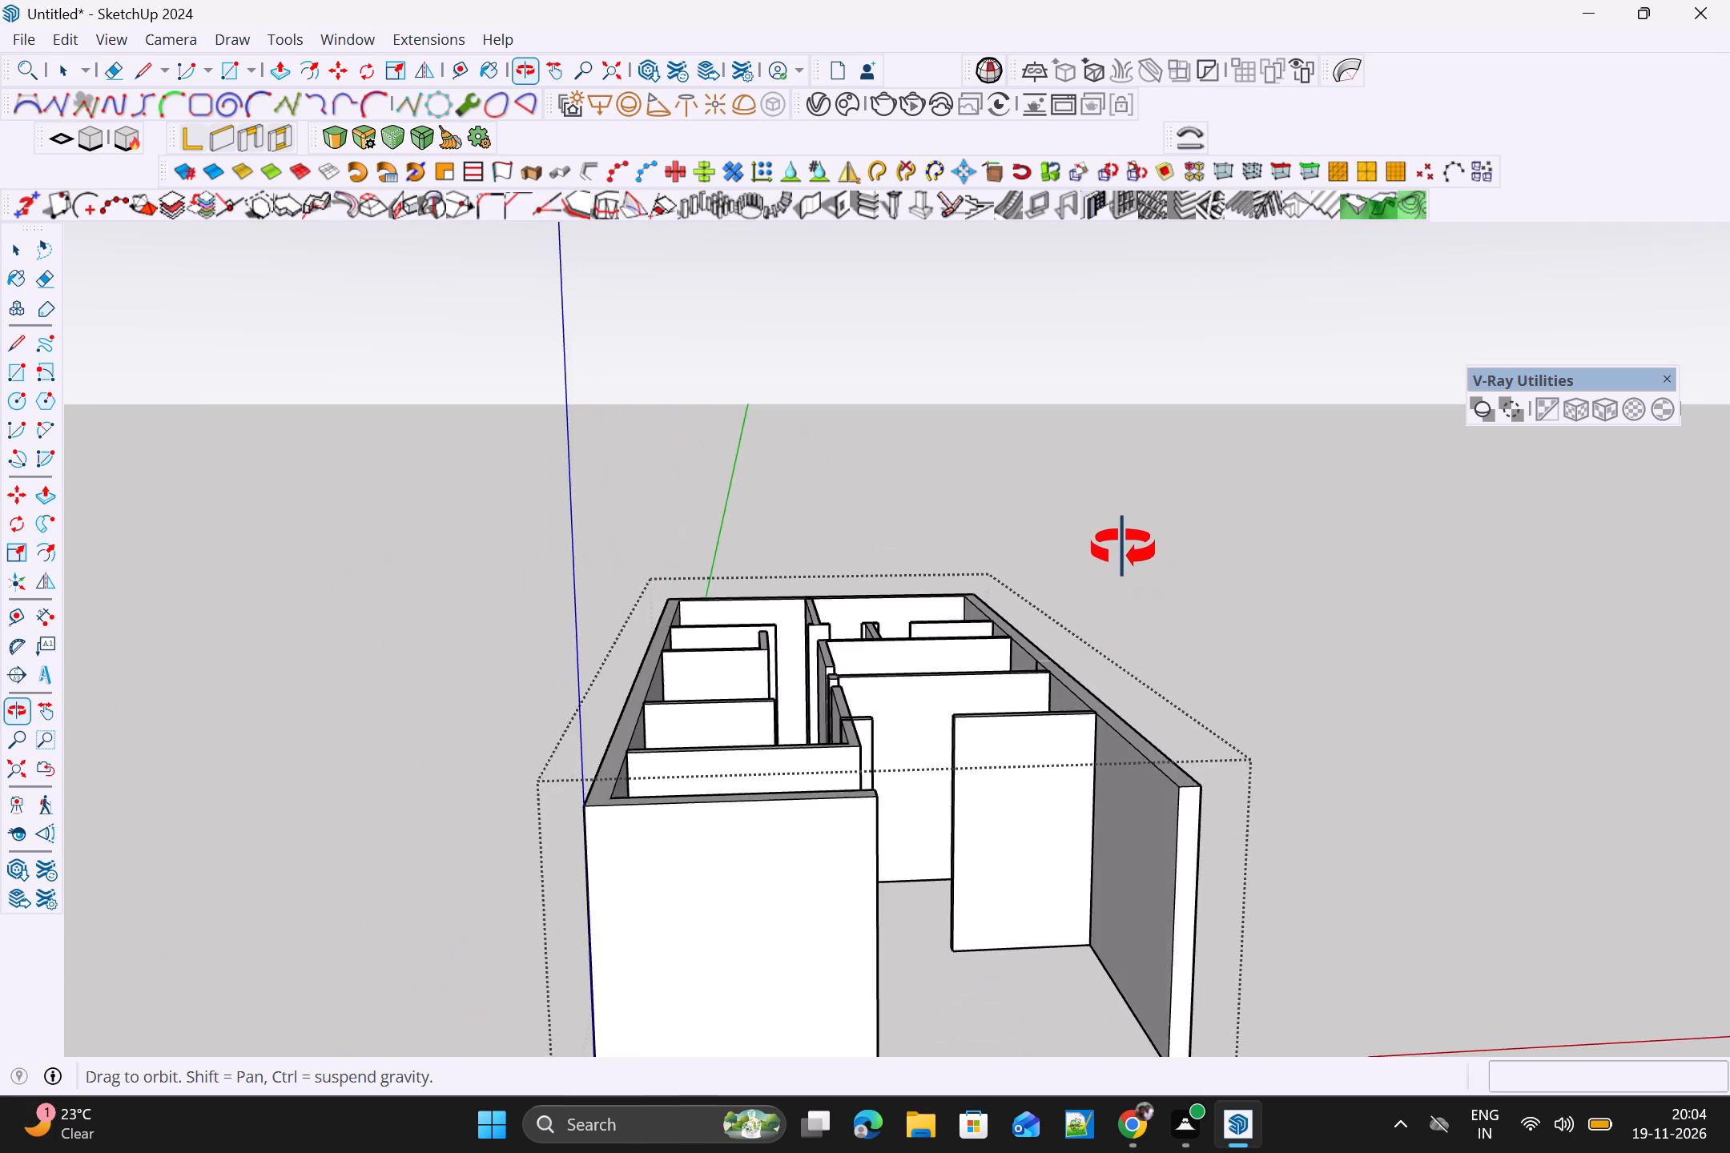
middle_click_drag(1123, 548, 917, 556)
scroll(904, 567, "down", 4)
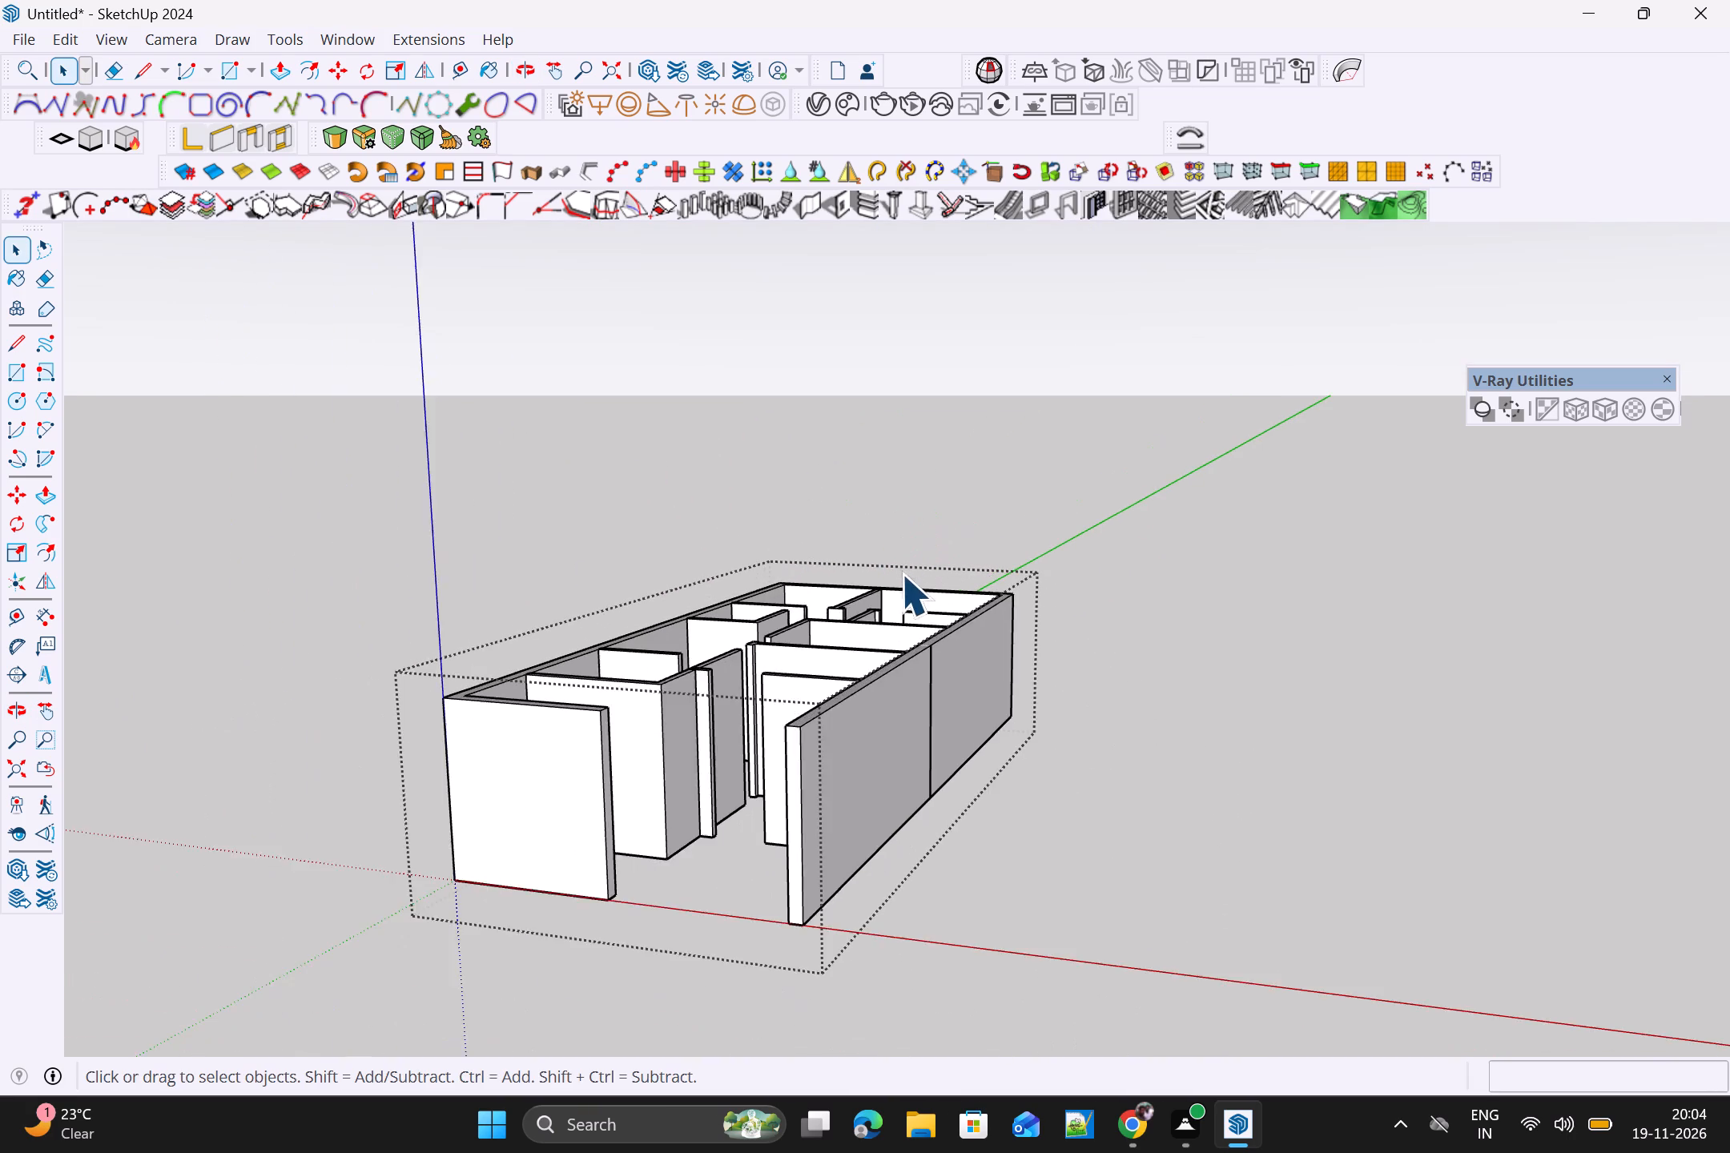
scroll(901, 573, "down", 3)
middle_click_drag(993, 625, 1225, 813)
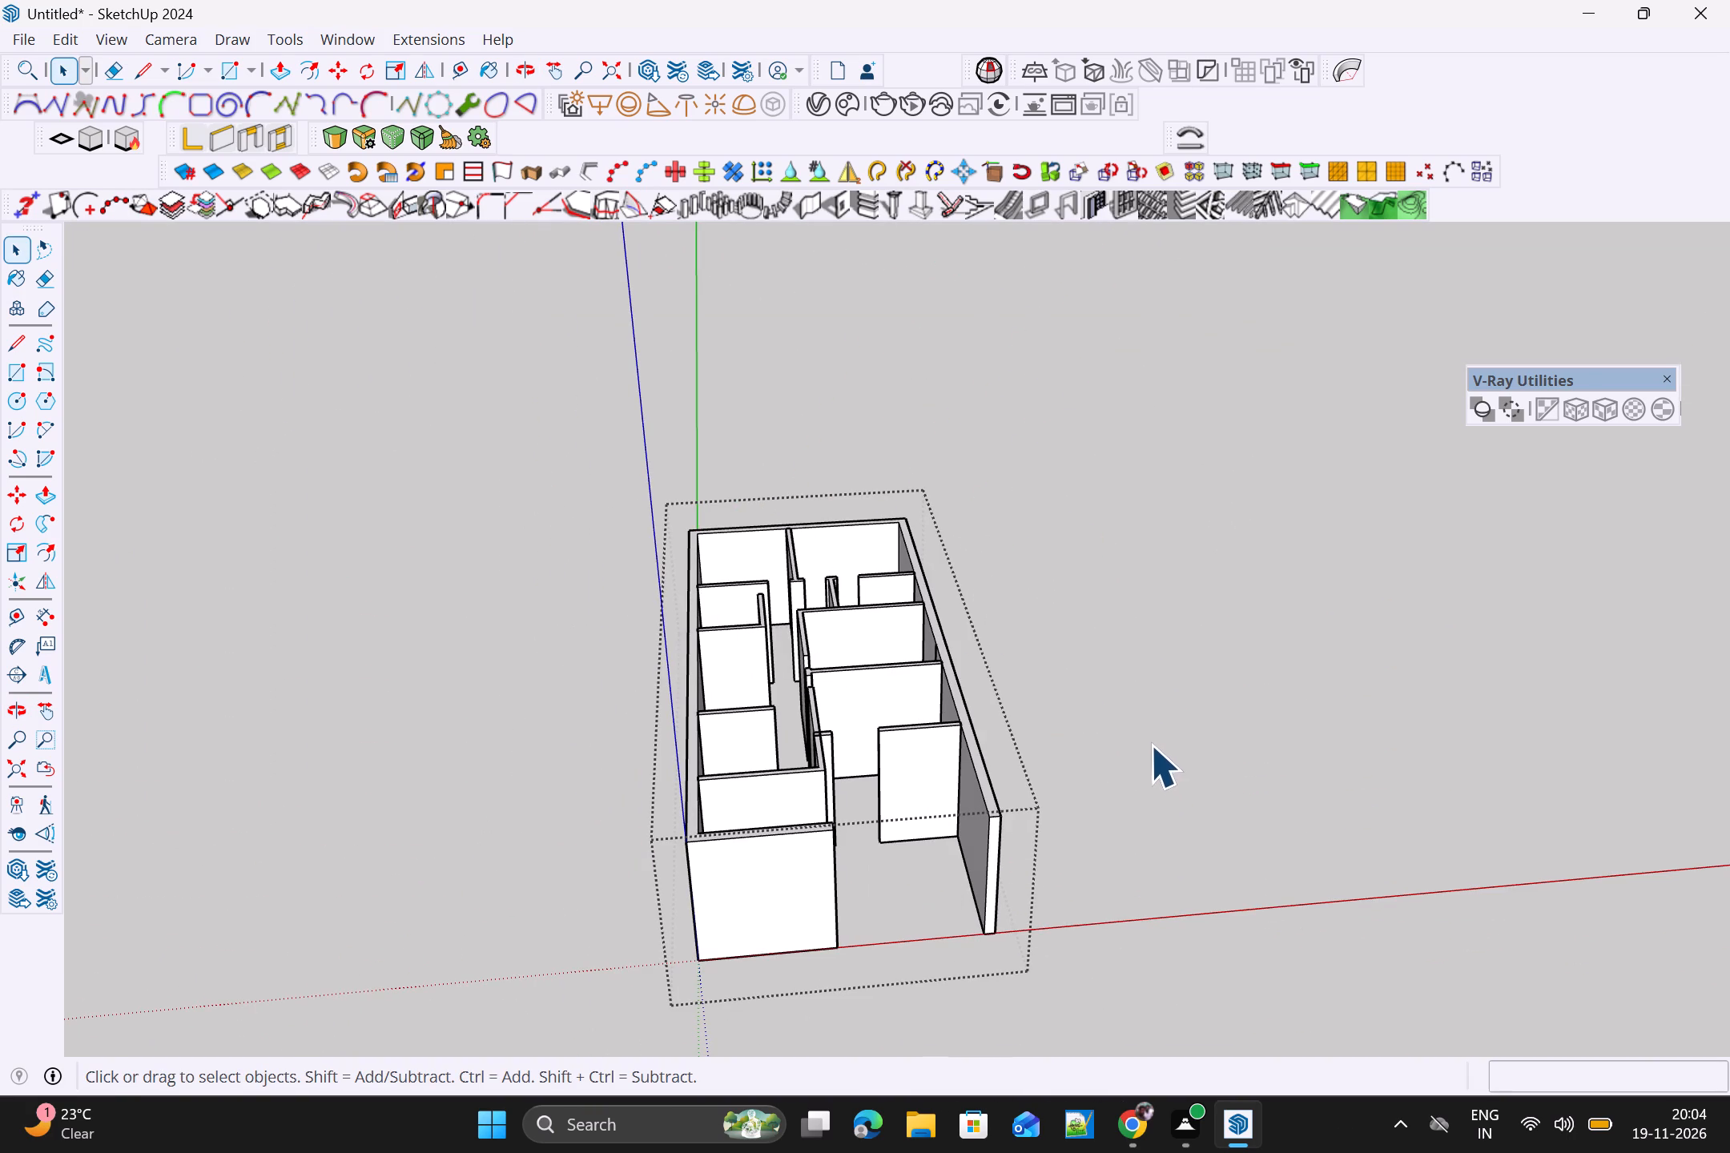
left_click(1153, 749)
scroll(1157, 750, "down", 3)
key("Escape")
left_click(1178, 765)
scroll(1181, 767, "down", 4)
Draw a 20' by 45' rectangle across the underside of the house, between opposite outer wall corners.
middle_click_drag(1192, 883, 968, 788)
left_click(1141, 818)
scroll(1085, 863, "down", 1)
middle_click_drag(1077, 926, 1186, 668)
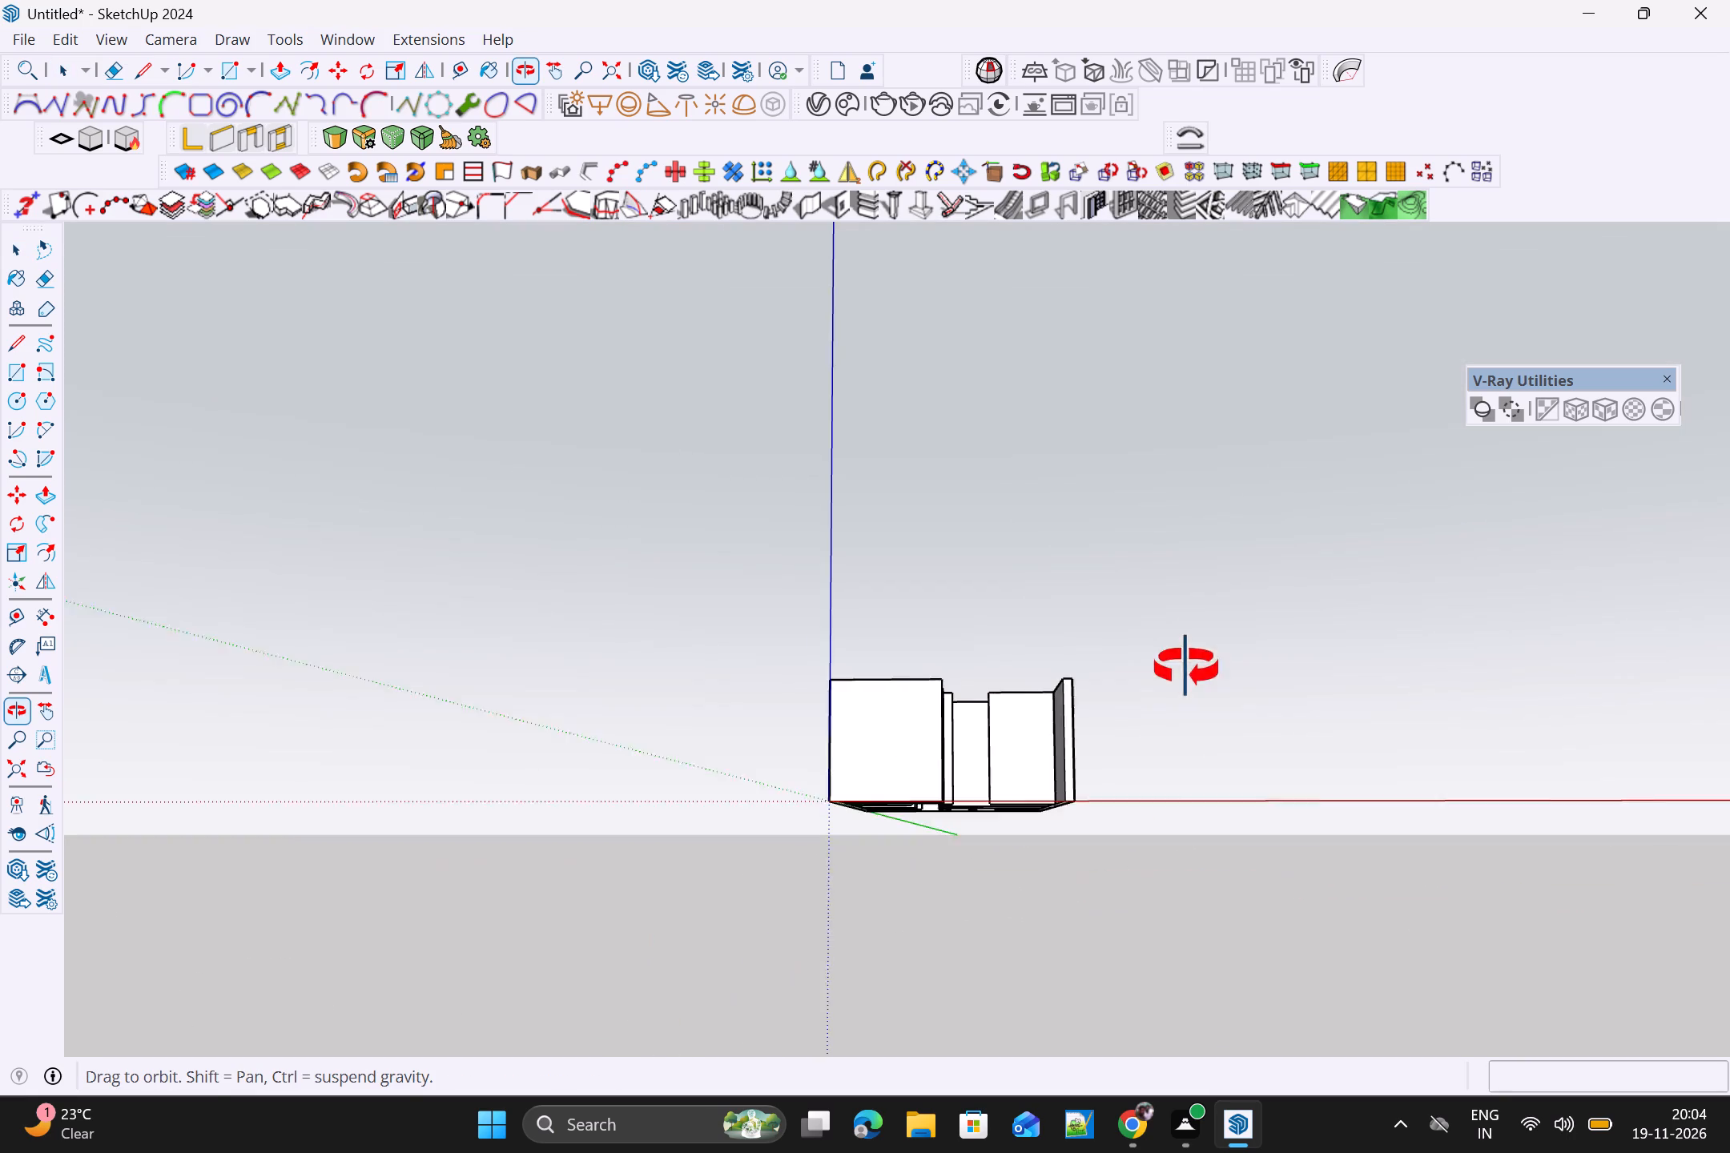
middle_click_drag(1186, 668, 1159, 421)
key("r")
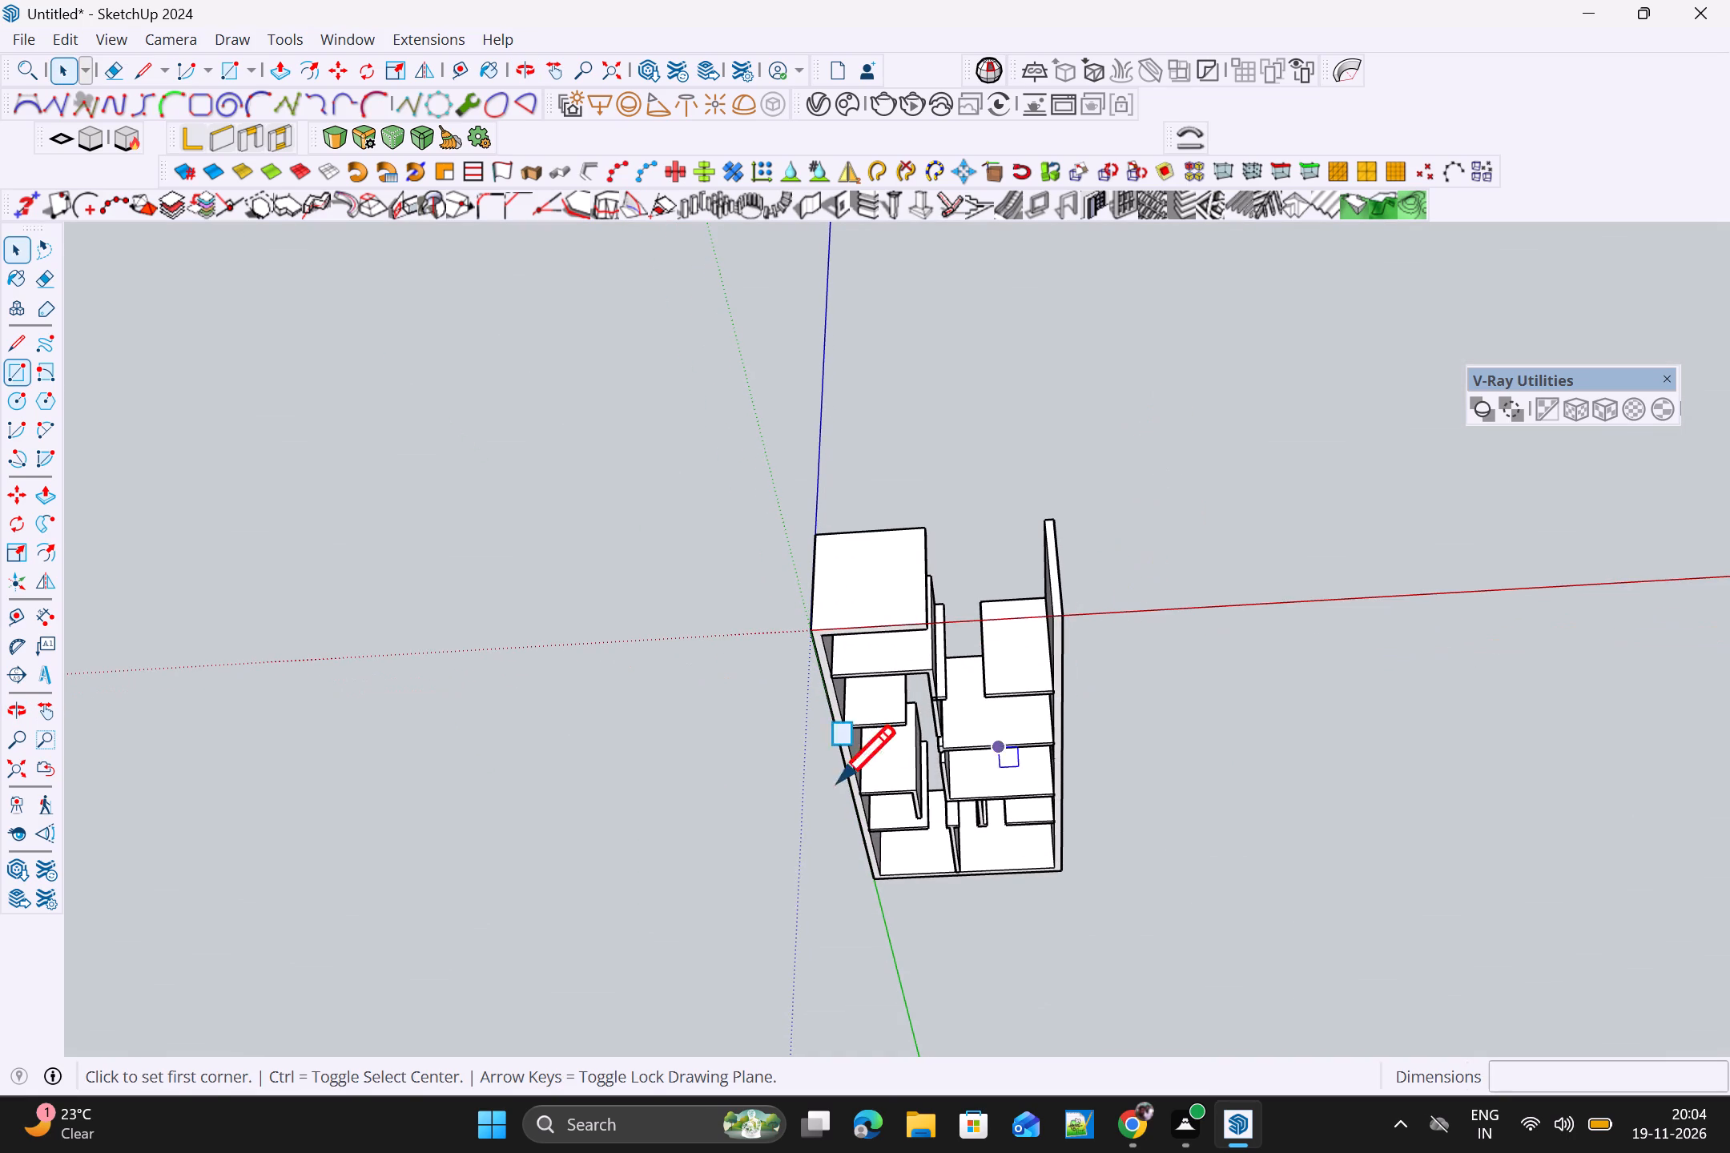
left_click_drag(811, 637, 820, 645)
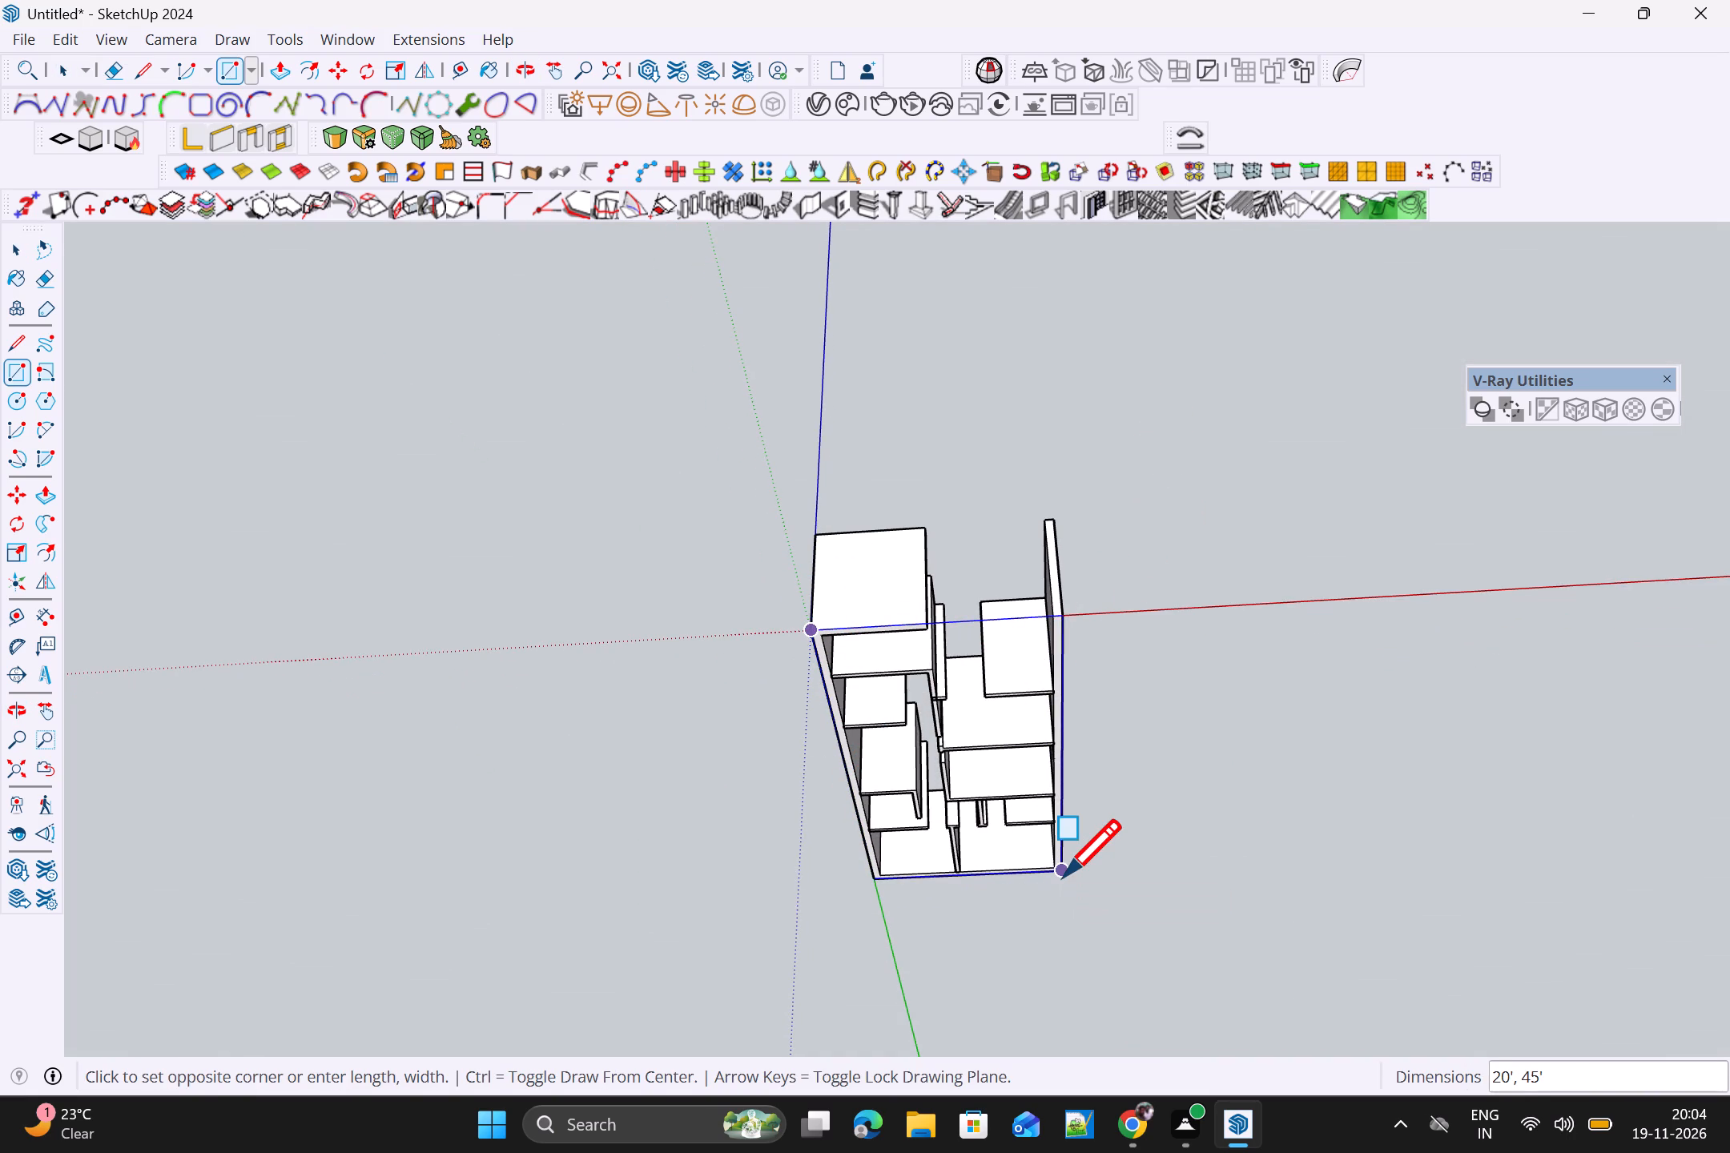
left_click(1064, 877)
Push/Pull the underside rectangle 3" downward to form the floor slab.
key("p")
left_click(1002, 792)
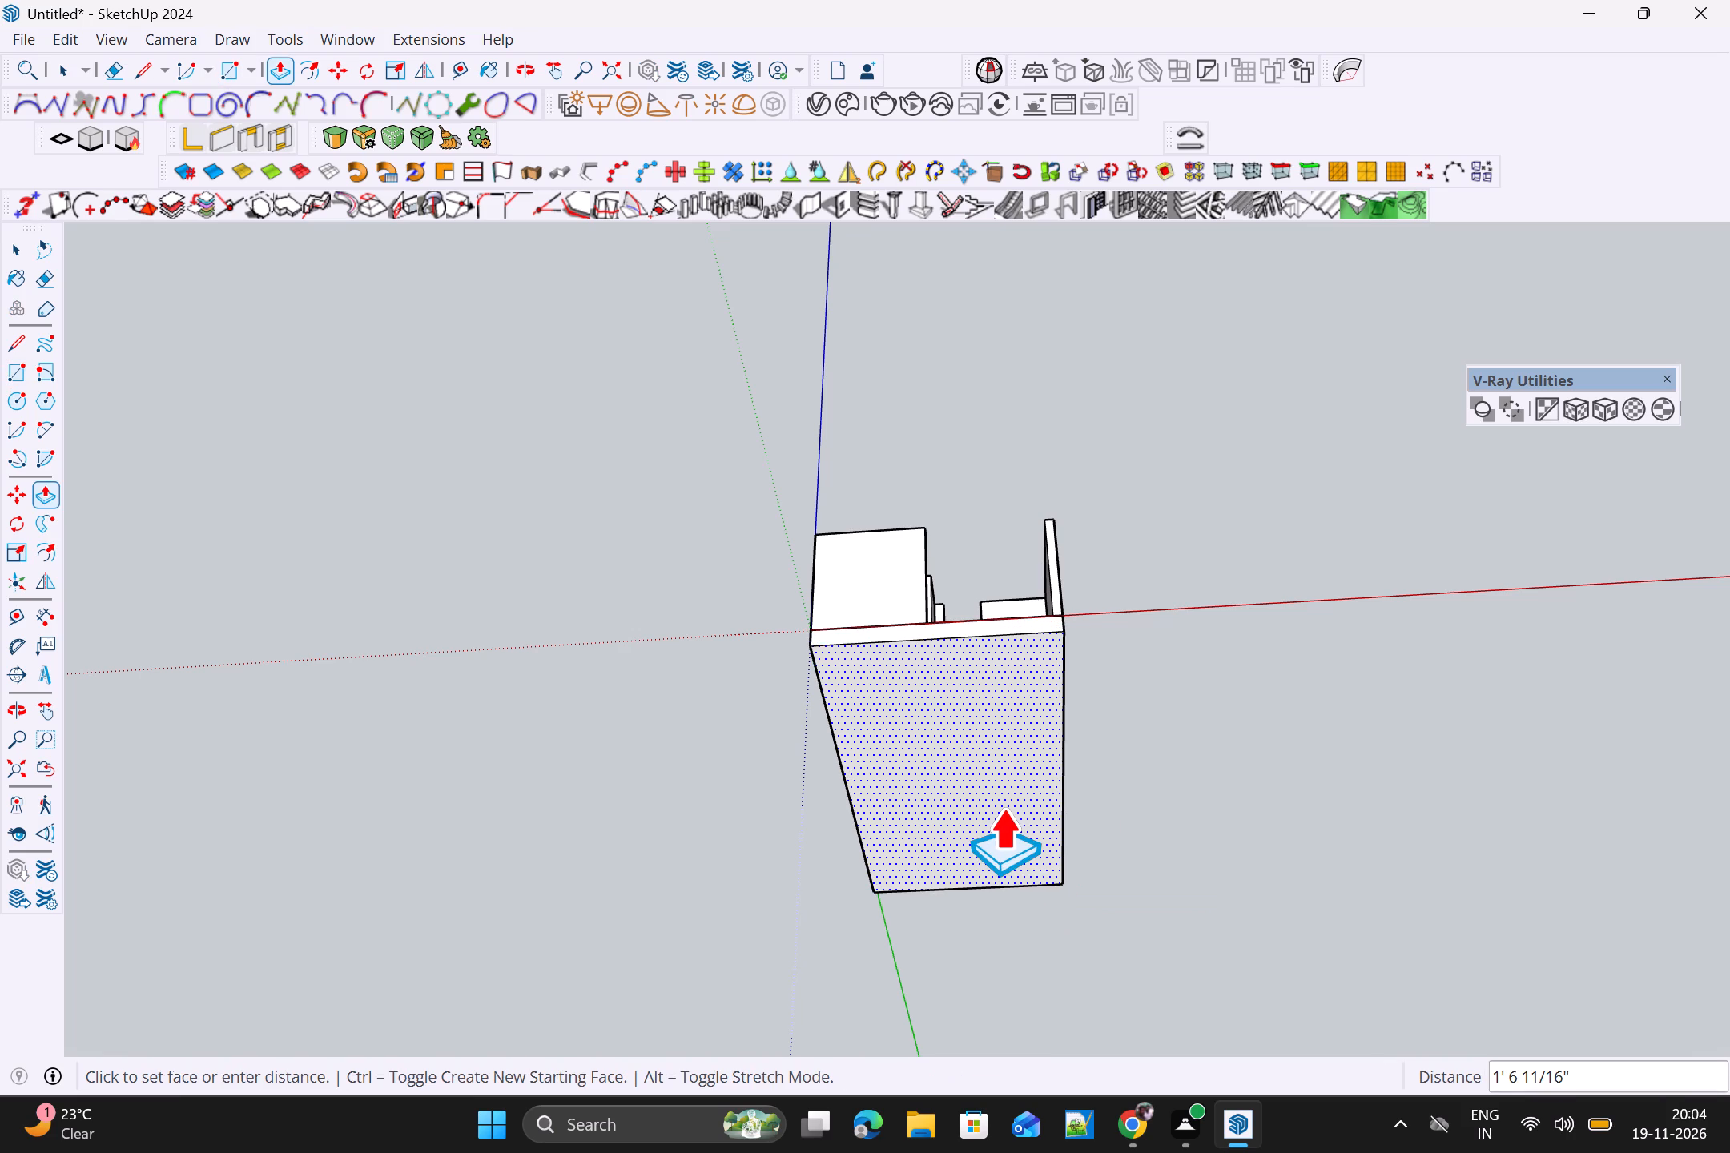
key("3")
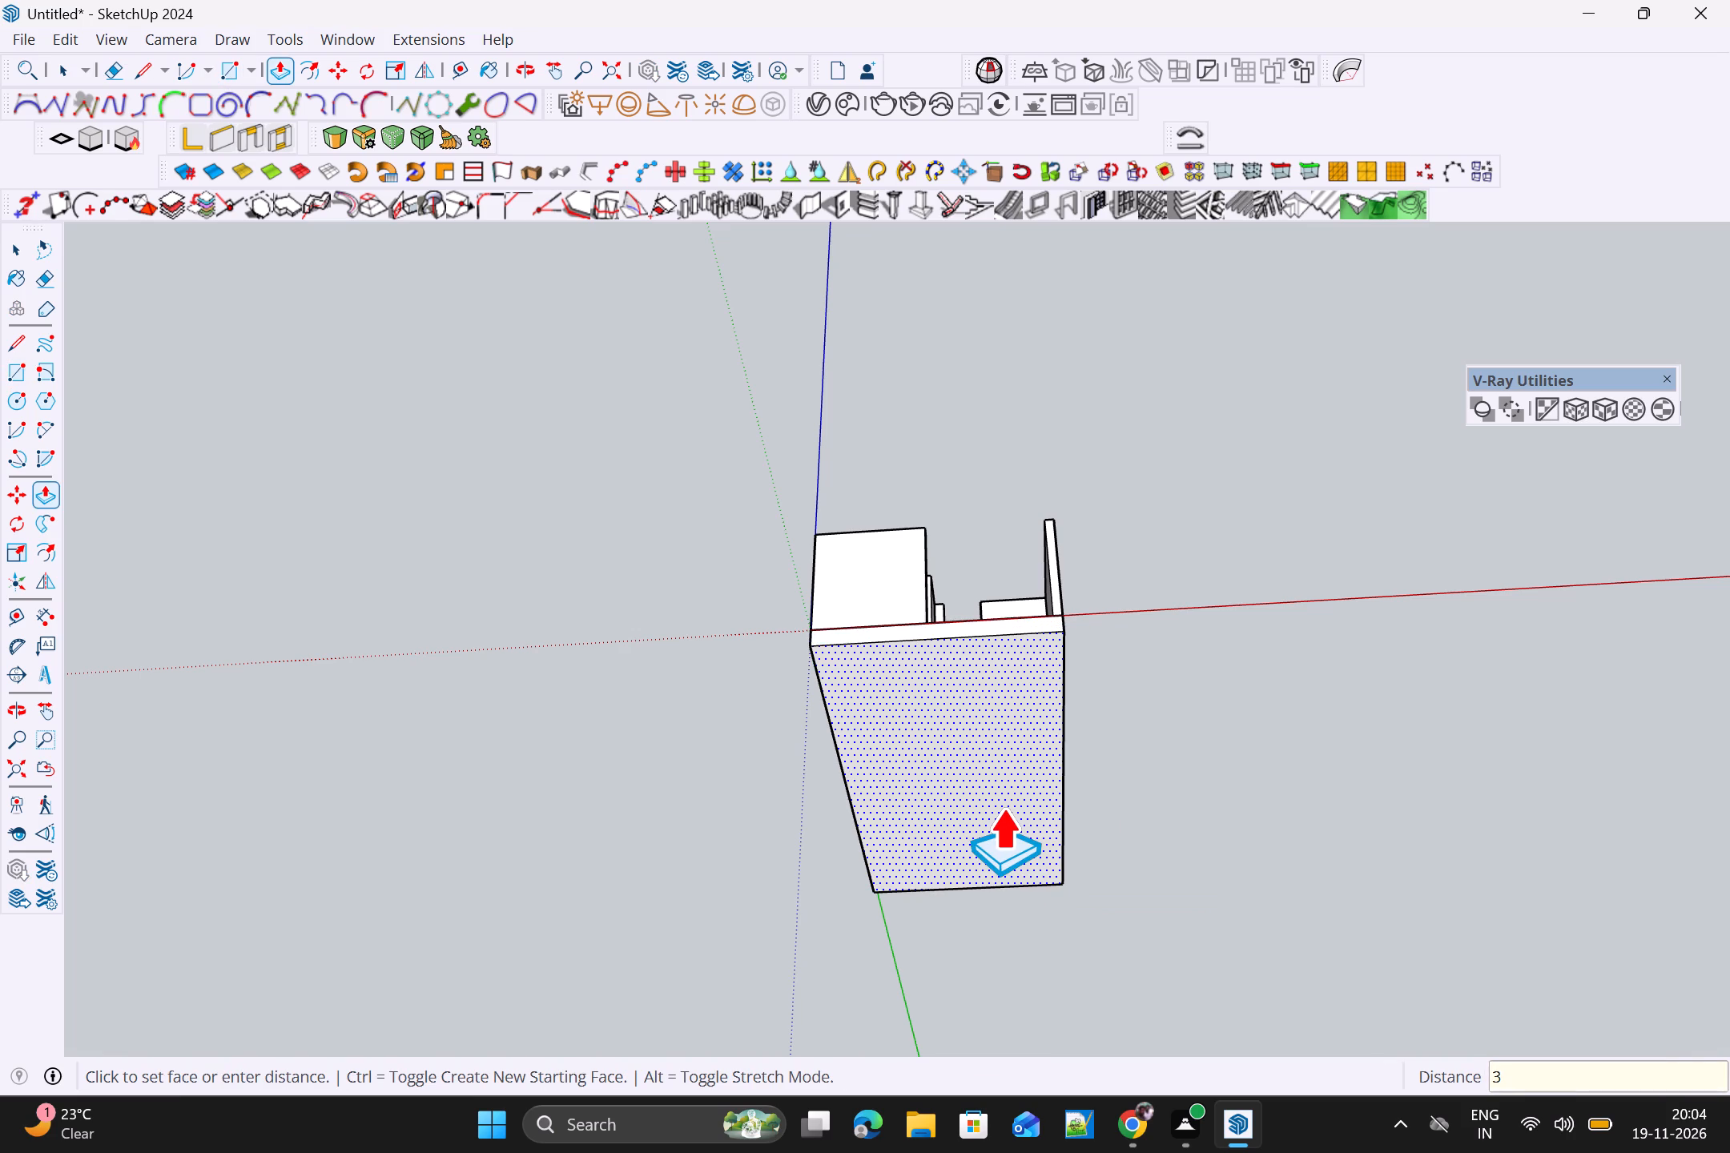
key("shift+quotedbl")
key("Return")
Select the whole floor slab and make it a group.
key("space")
triple_click(996, 791)
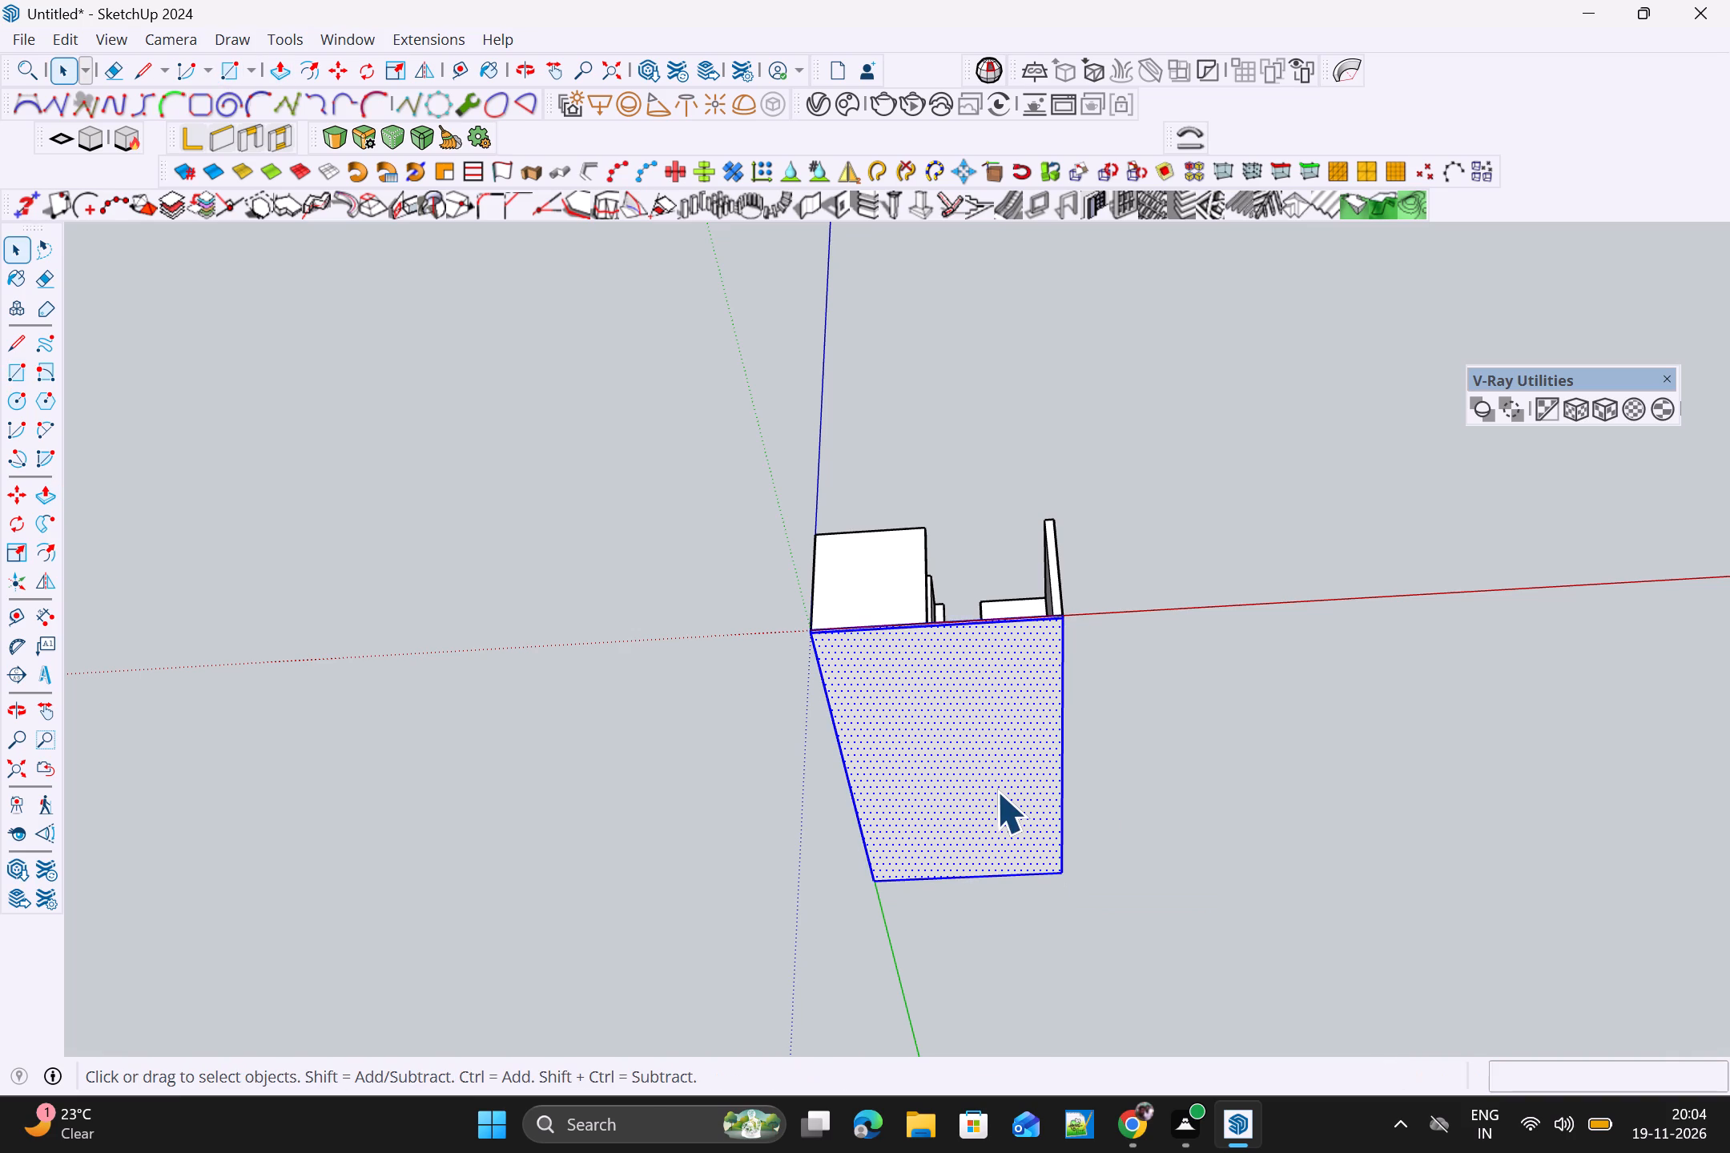
right_click(996, 791)
left_click(1100, 384)
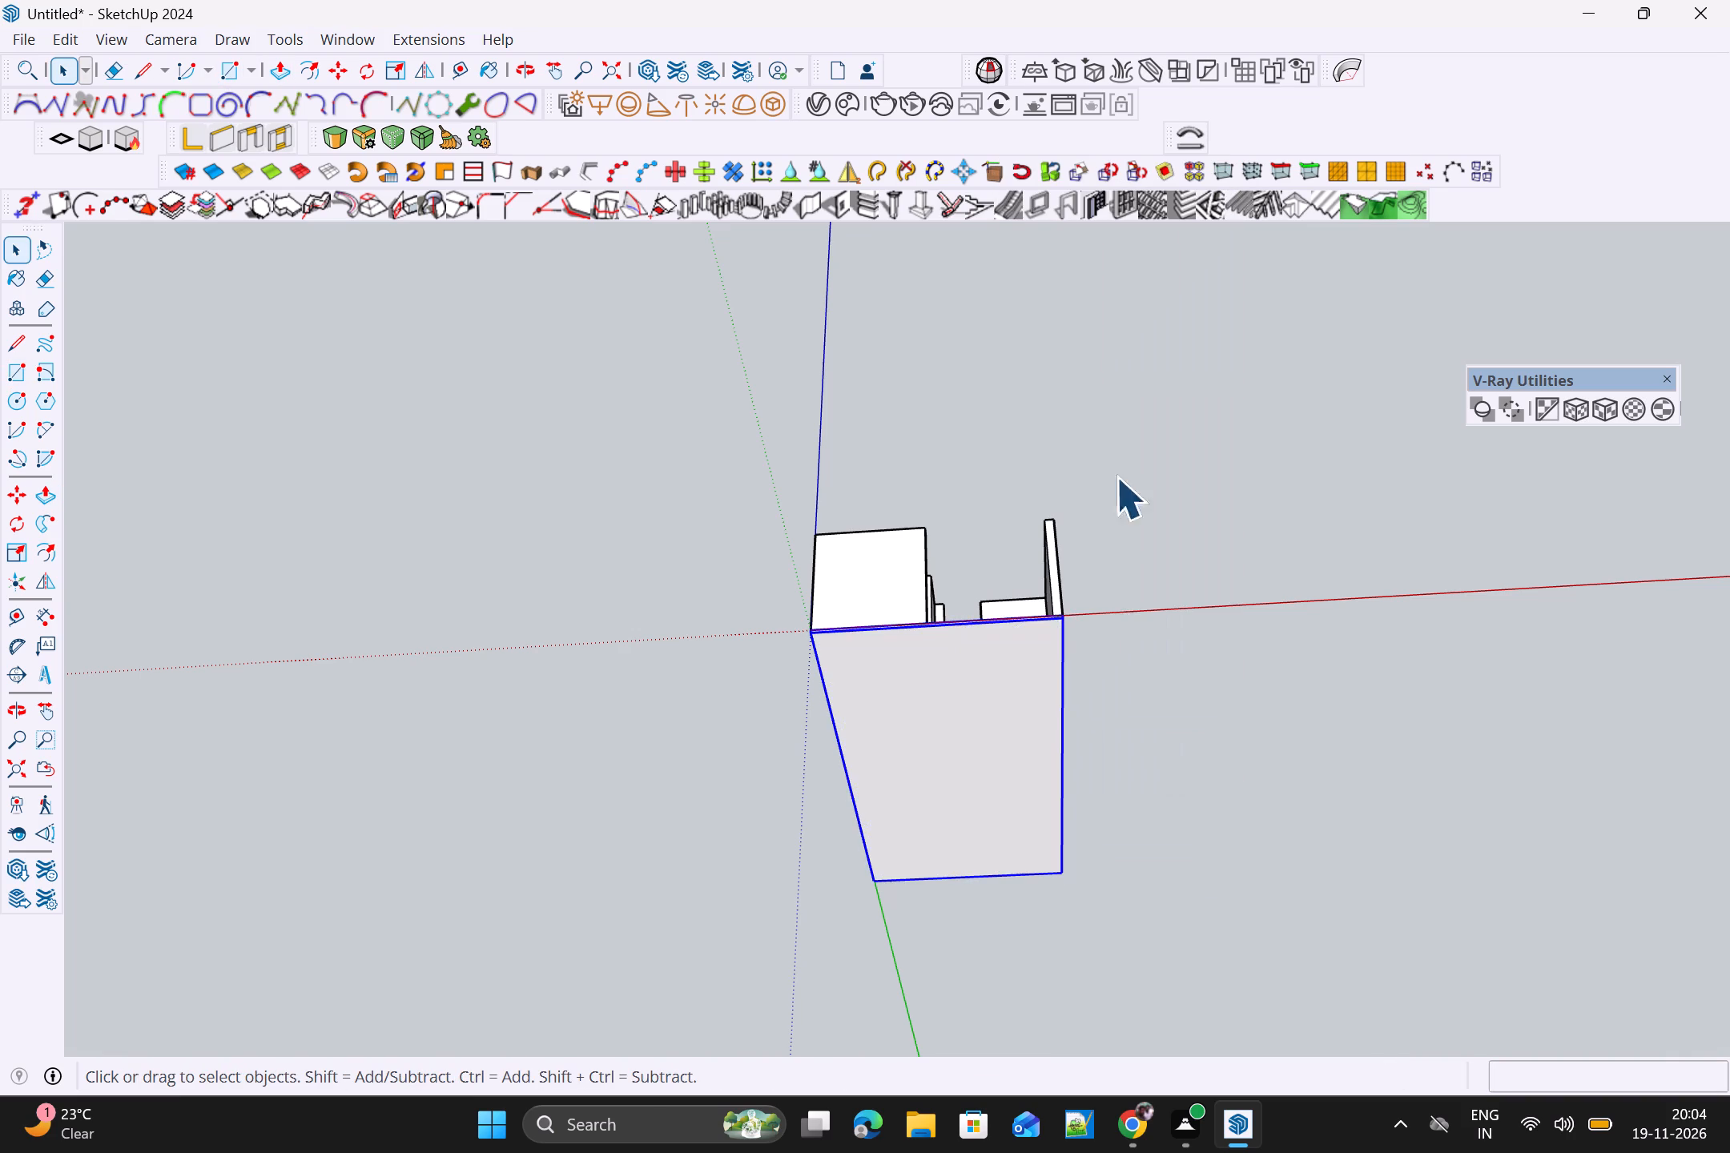
Copy the floor slab group 10' straight up to the top corner of the walls as a roof slab.
scroll(1076, 727, "down", 3)
middle_click_drag(1072, 745, 1073, 1152)
scroll(968, 835, "up", 2)
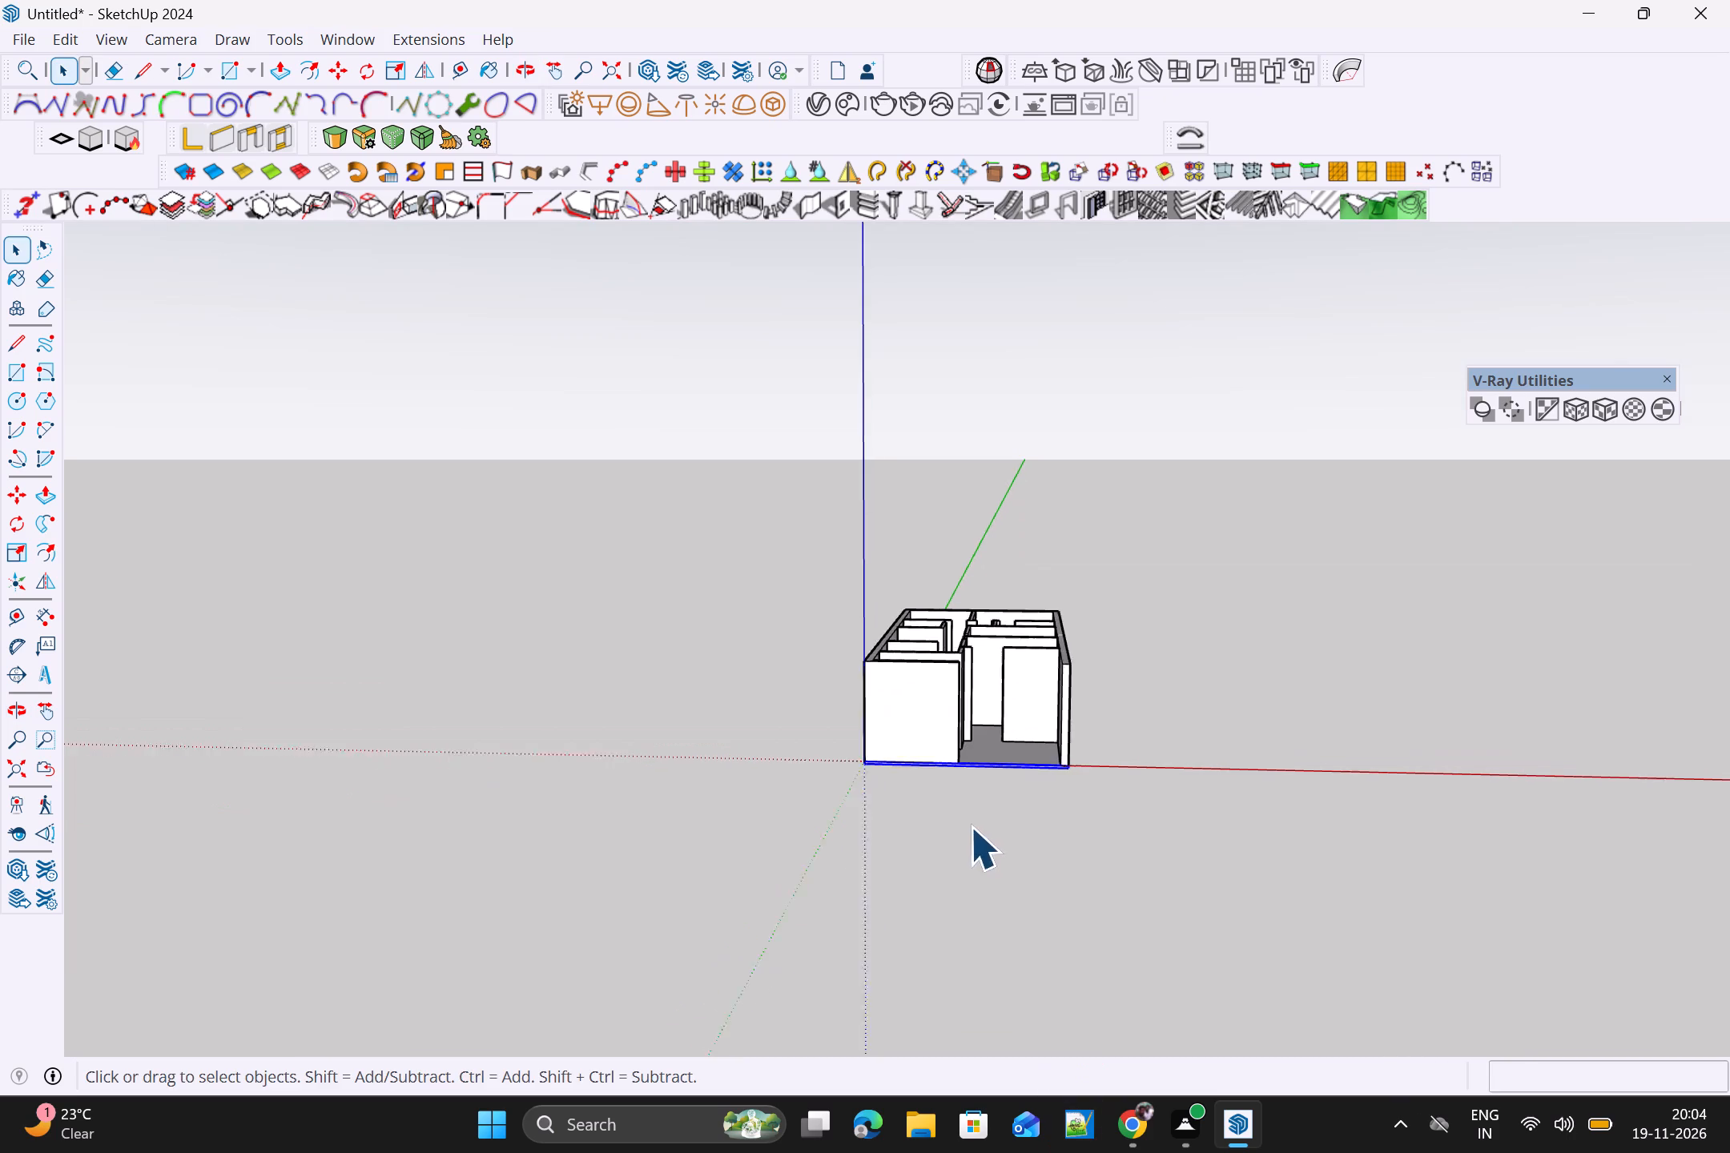
scroll(970, 826, "up", 1)
middle_click_drag(986, 815, 949, 983)
key("m")
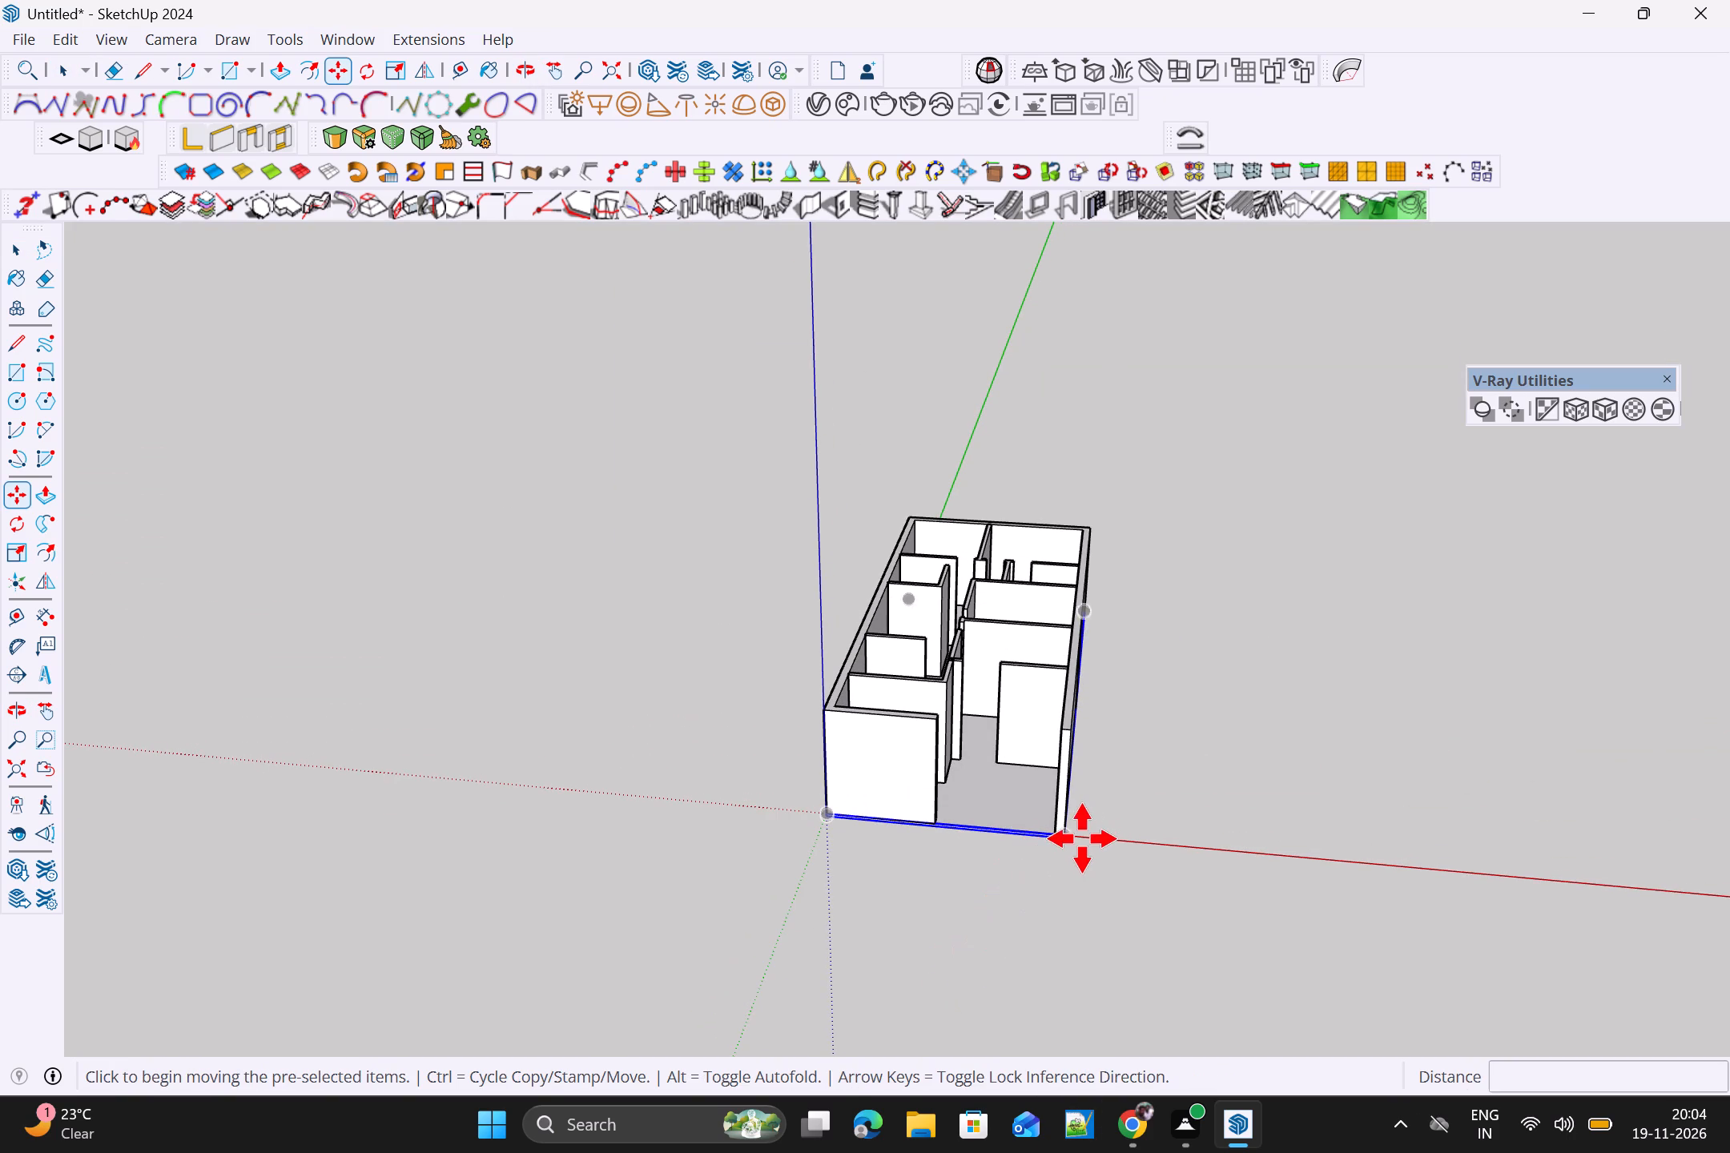
left_click(1069, 842)
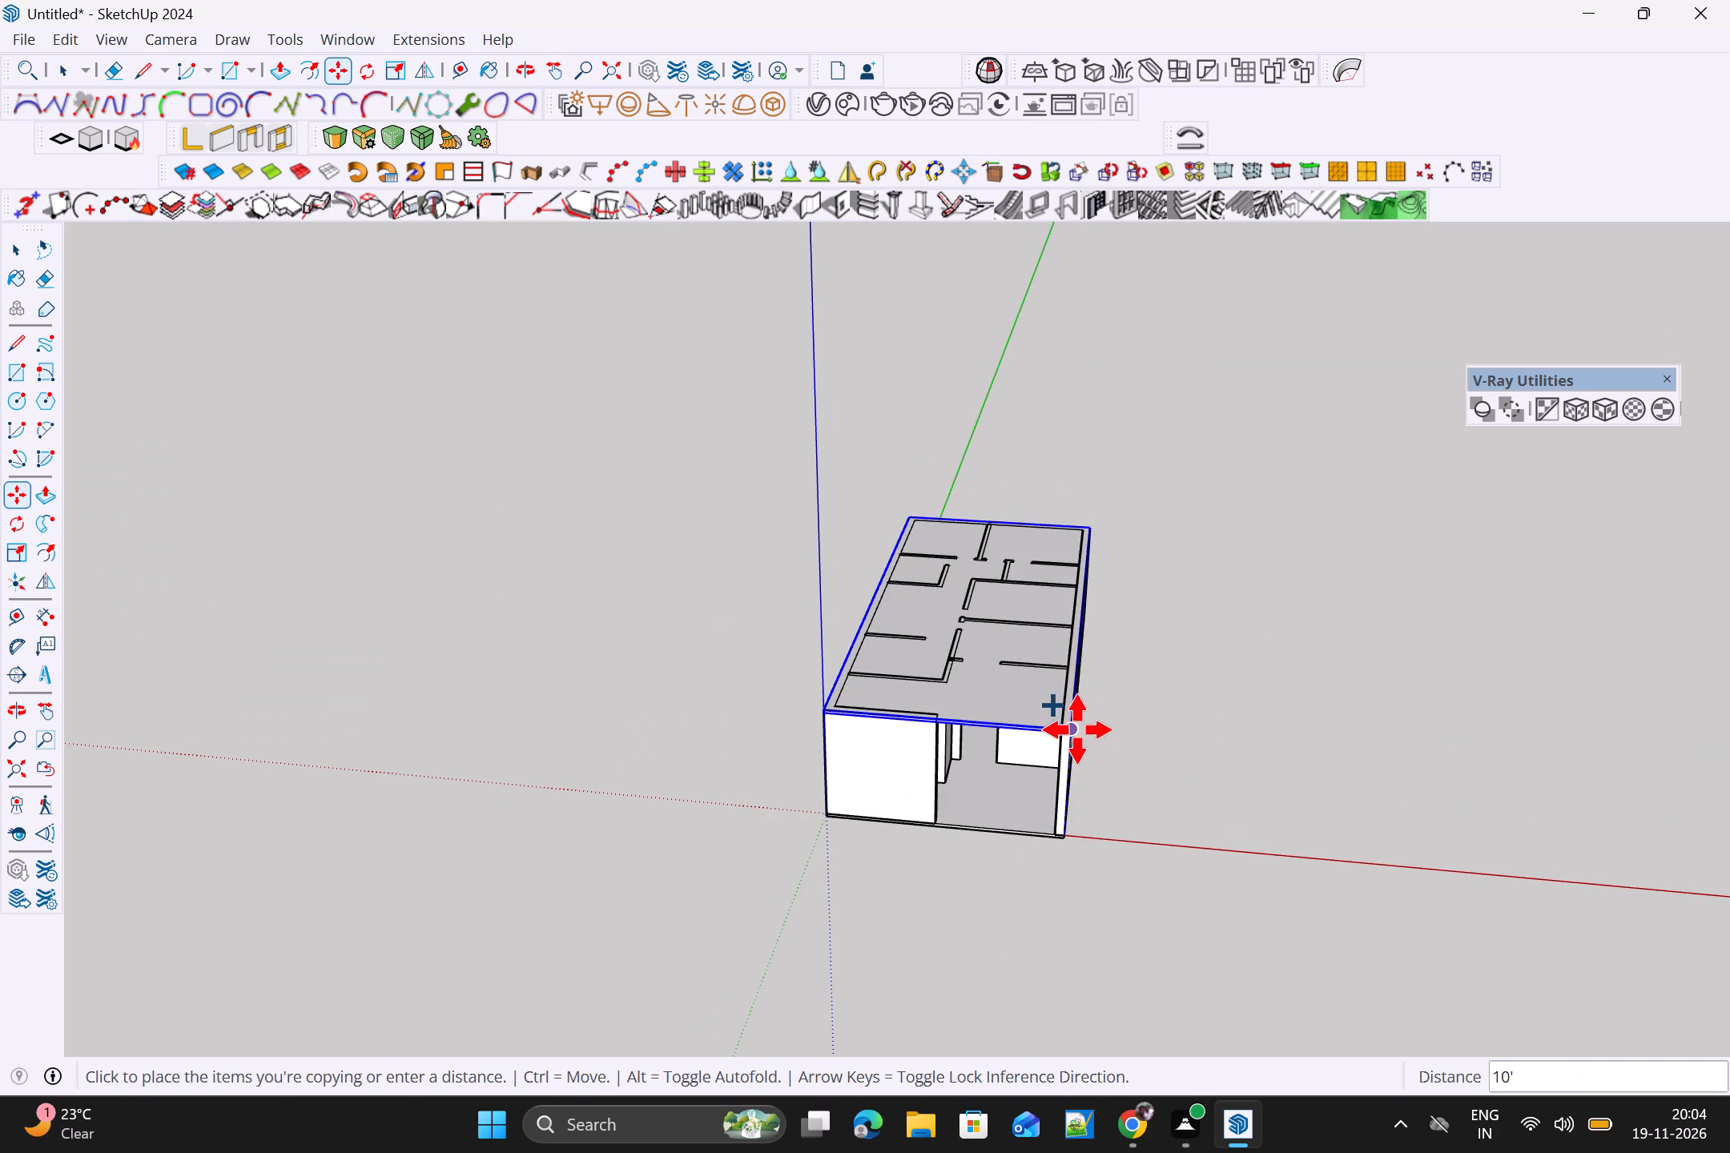
left_click(1076, 726)
Examine from above, the front and below how the copied roof slab meets the wall tops.
scroll(1159, 725, "up", 4)
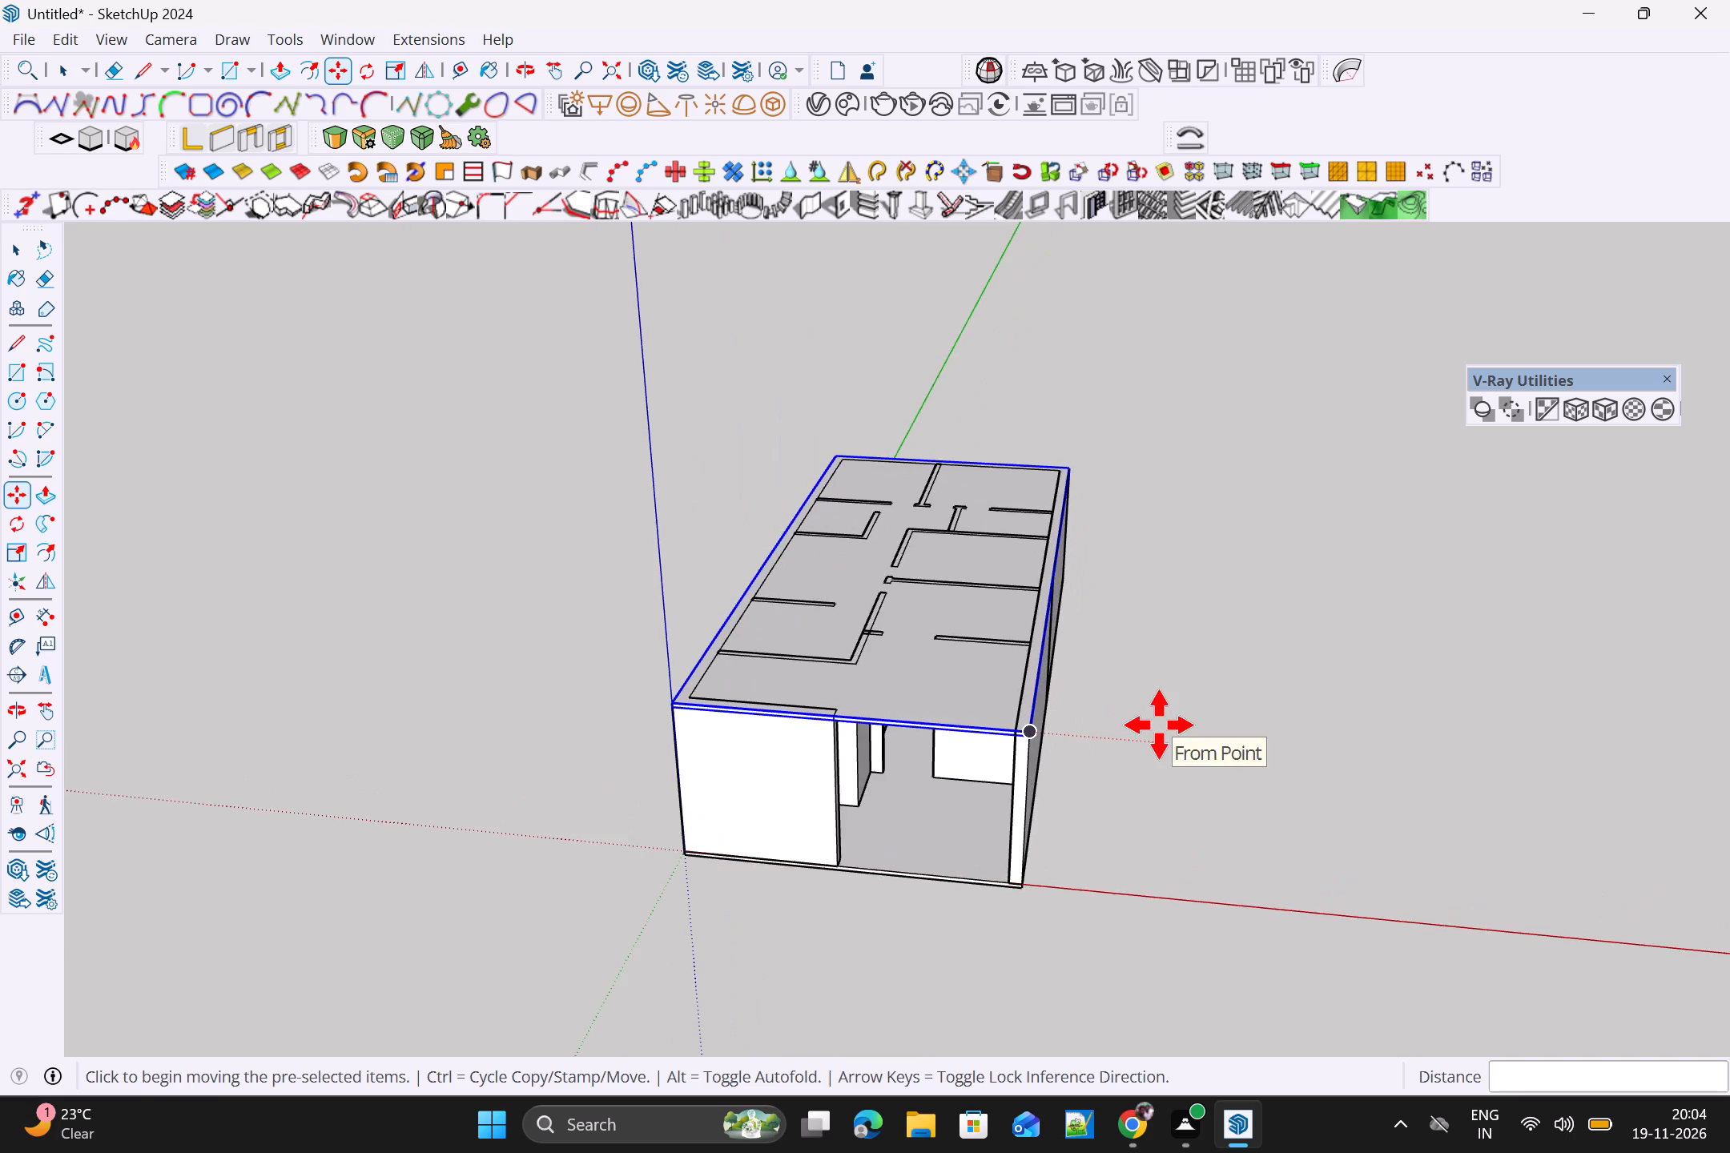
middle_click_drag(1158, 728, 918, 611)
scroll(866, 599, "up", 7)
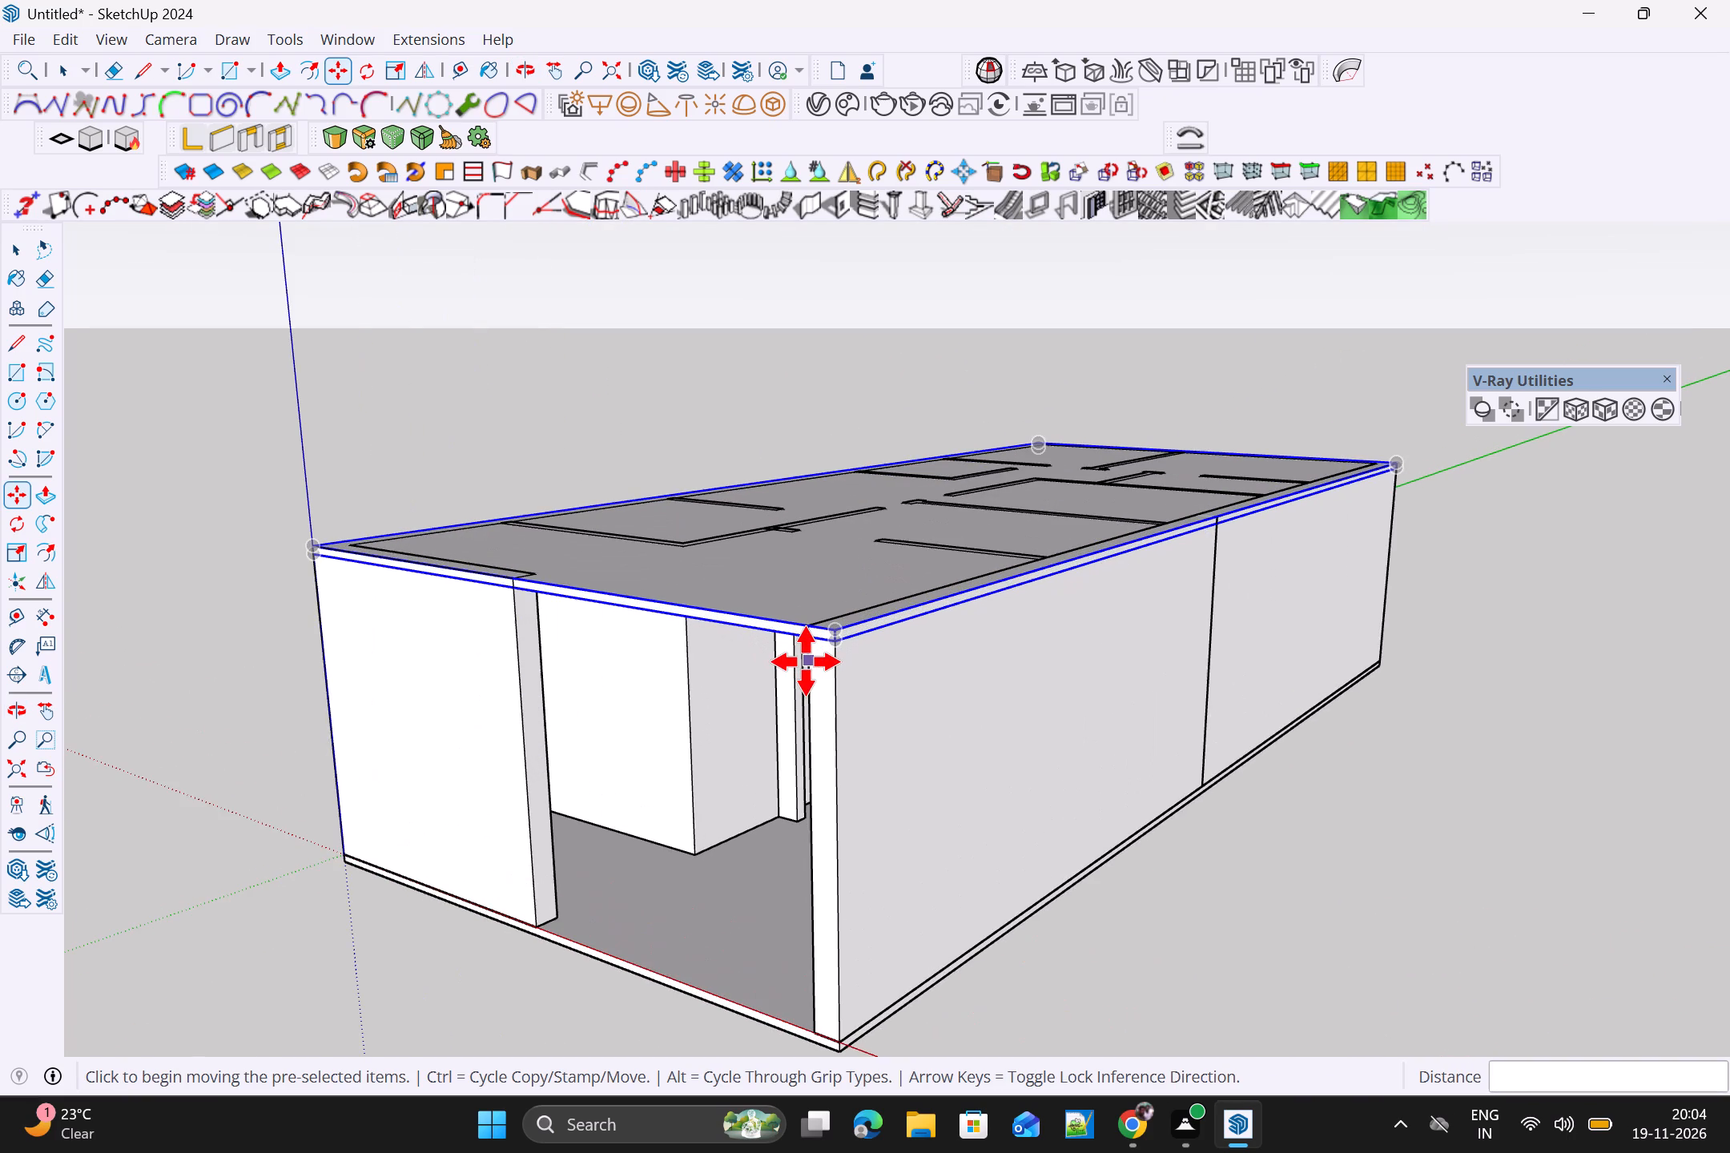
key("Escape")
scroll(806, 661, "down", 3)
middle_click_drag(810, 674, 1289, 1063)
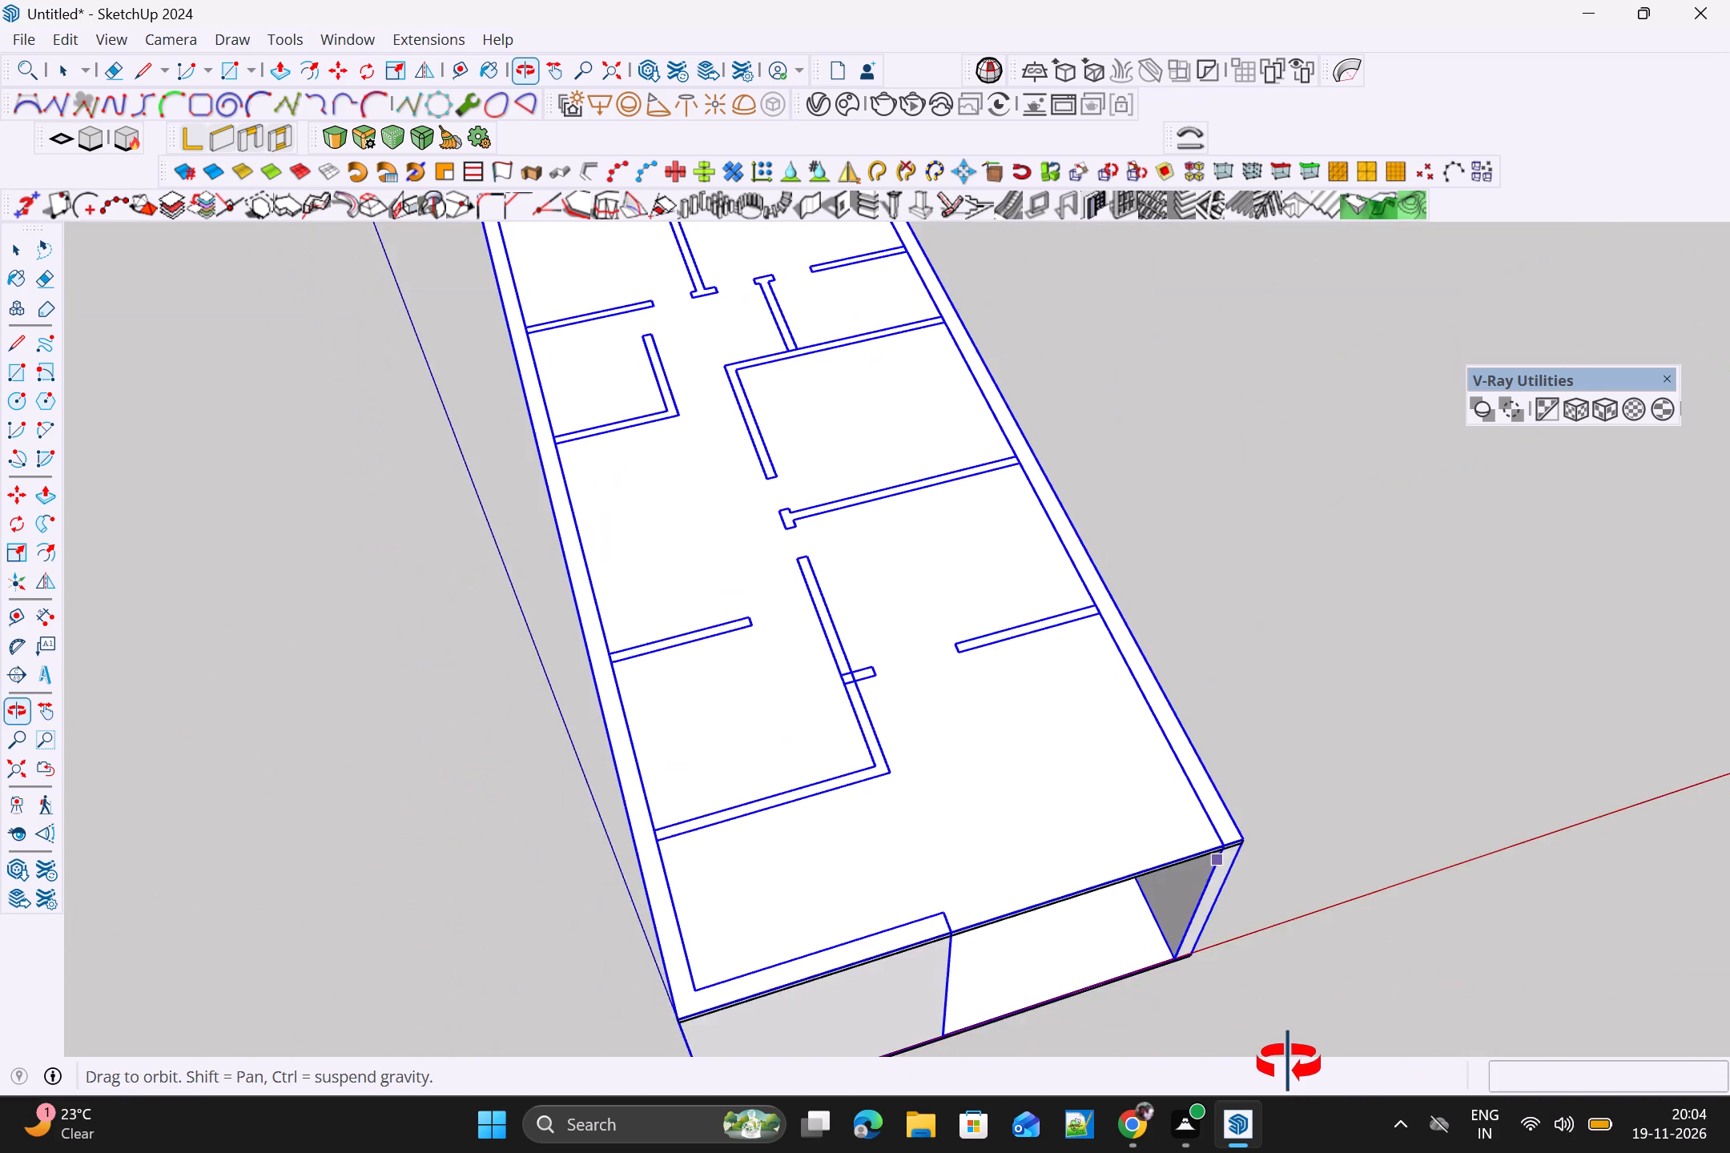
middle_click_drag(1289, 1063, 736, 757)
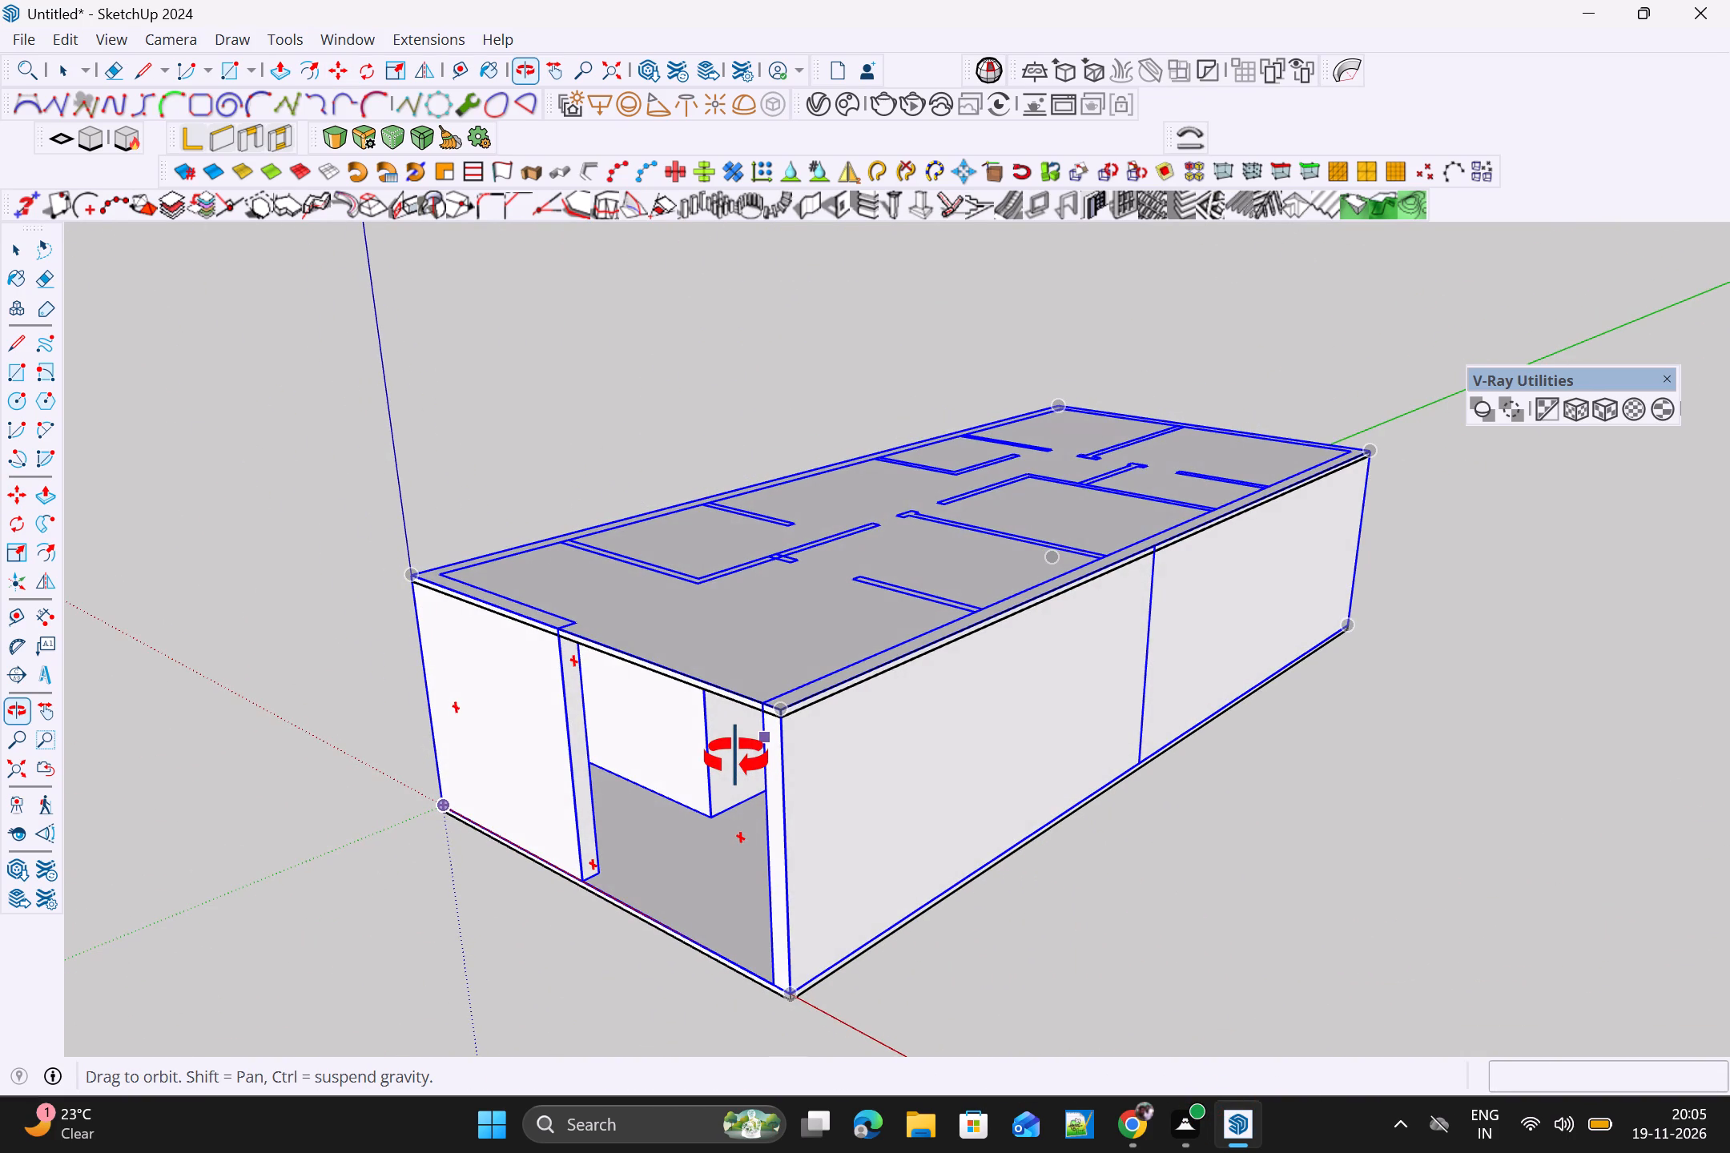
middle_click_drag(736, 757, 985, 187)
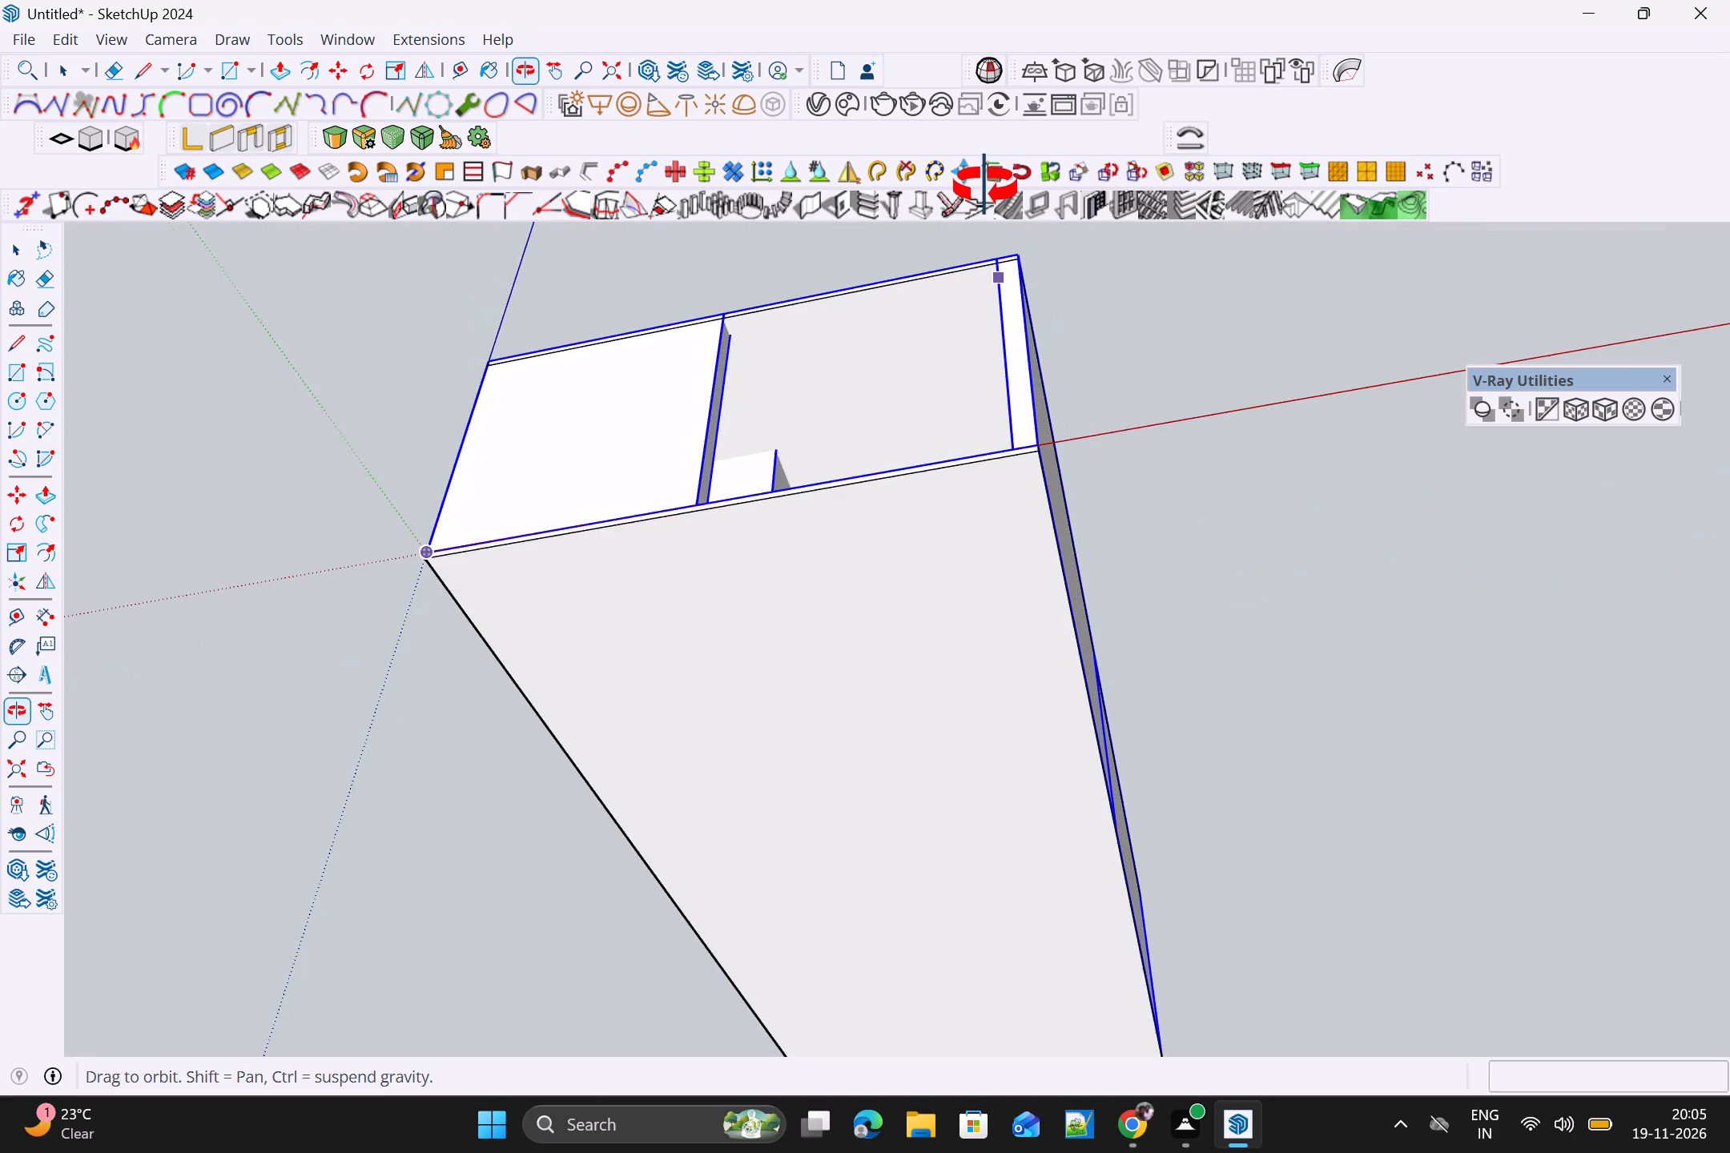
middle_click_drag(985, 187, 977, 470)
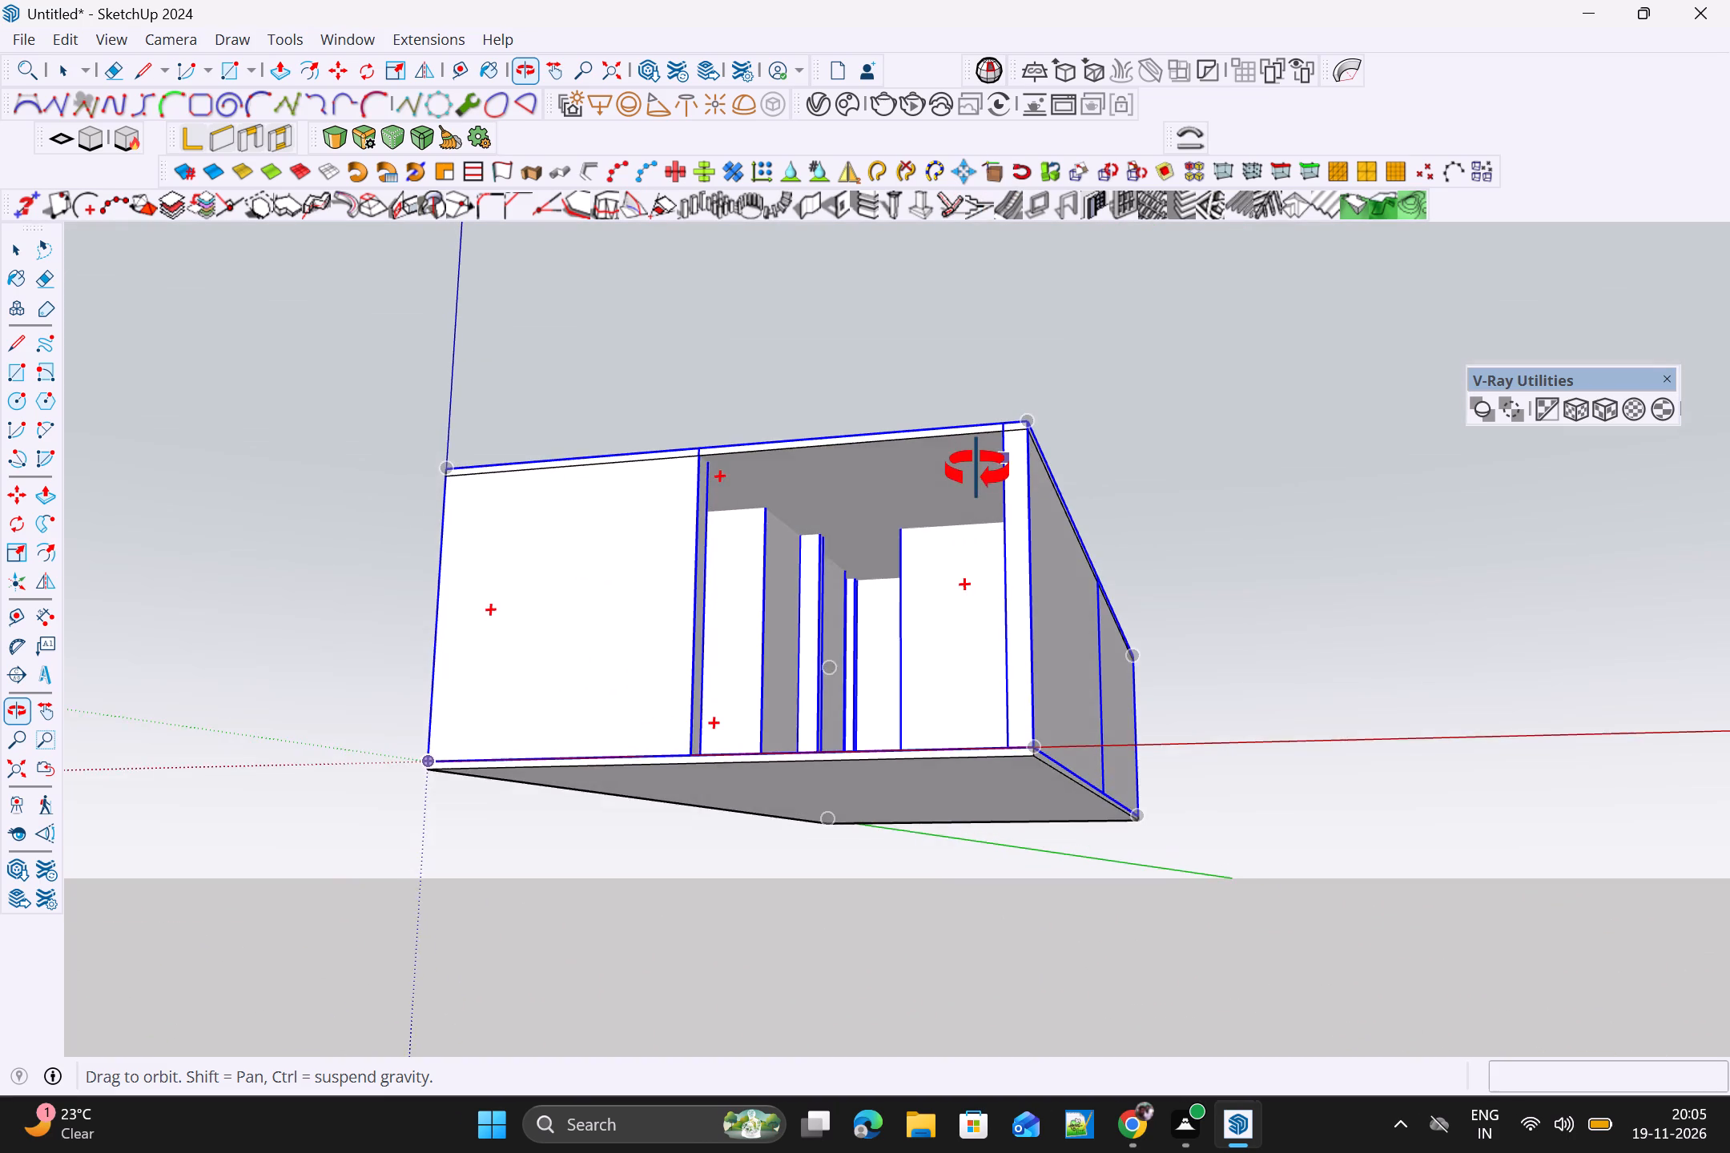
middle_click_drag(977, 470, 968, 849)
scroll(980, 847, "up", 3)
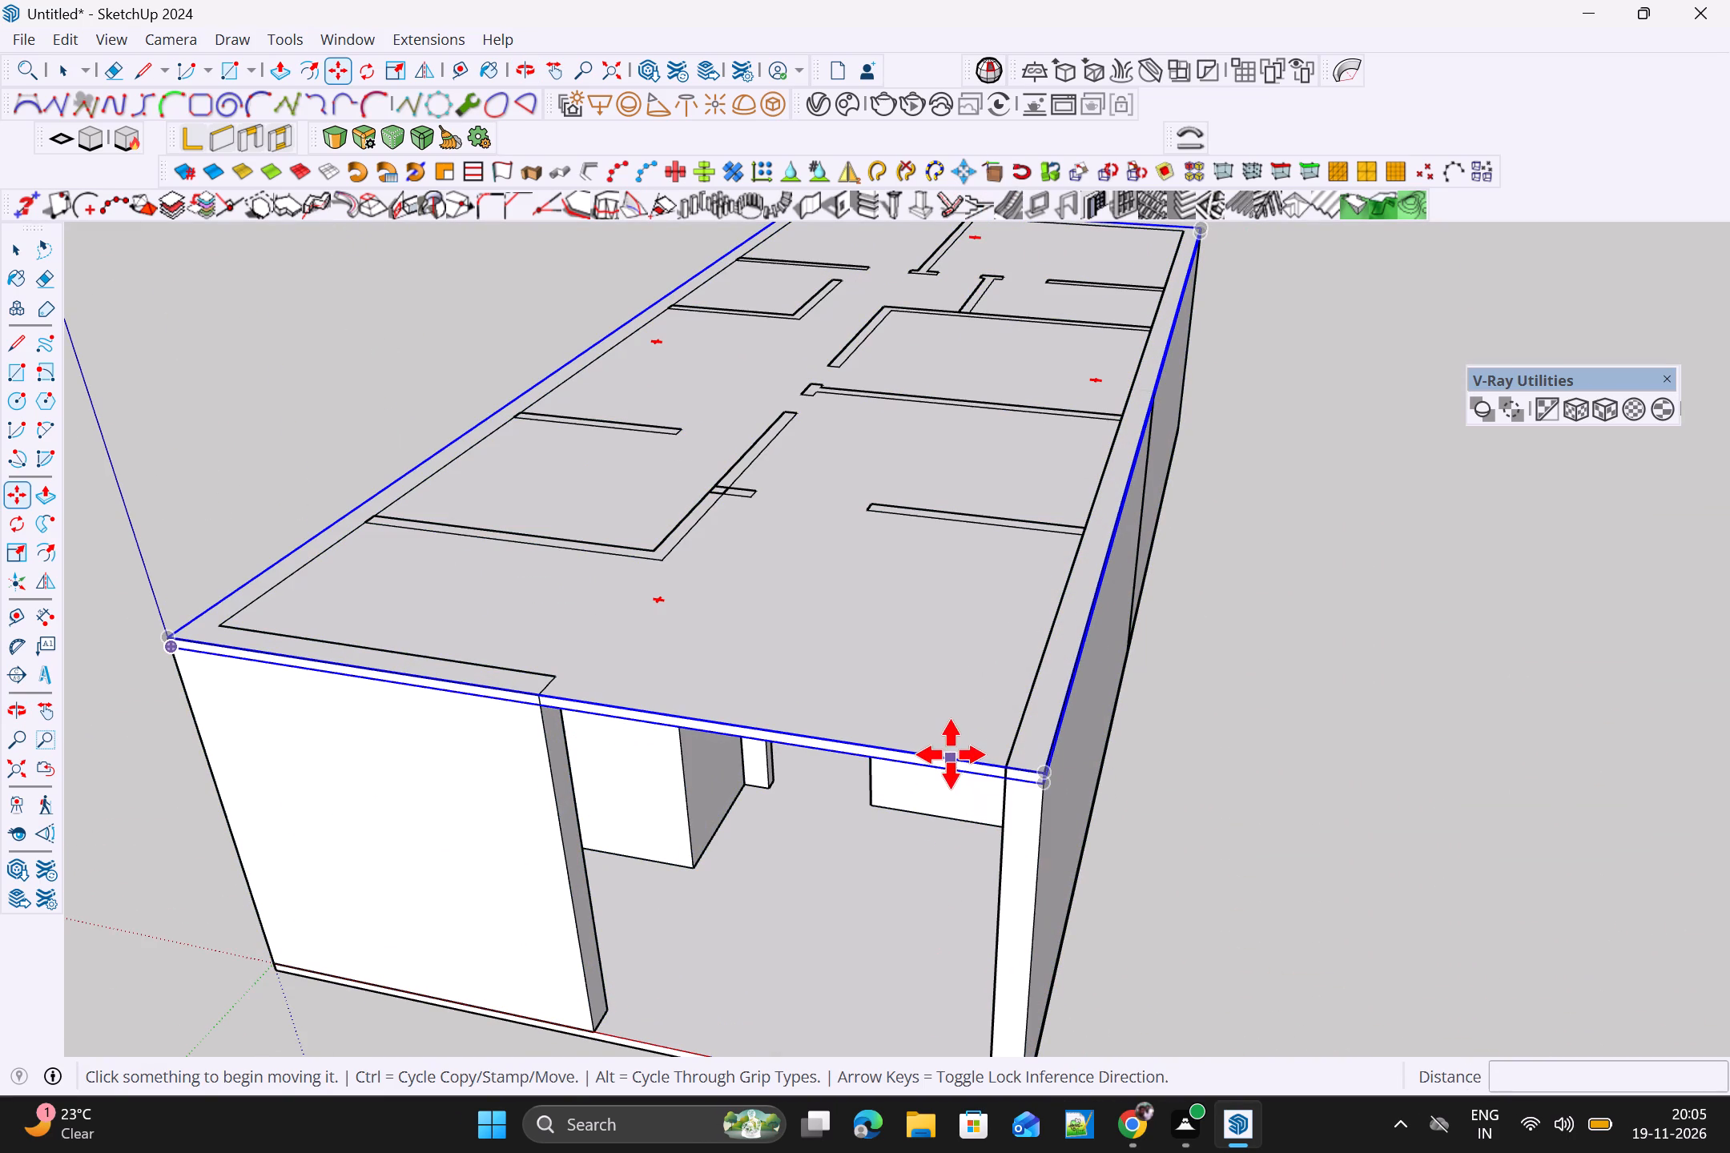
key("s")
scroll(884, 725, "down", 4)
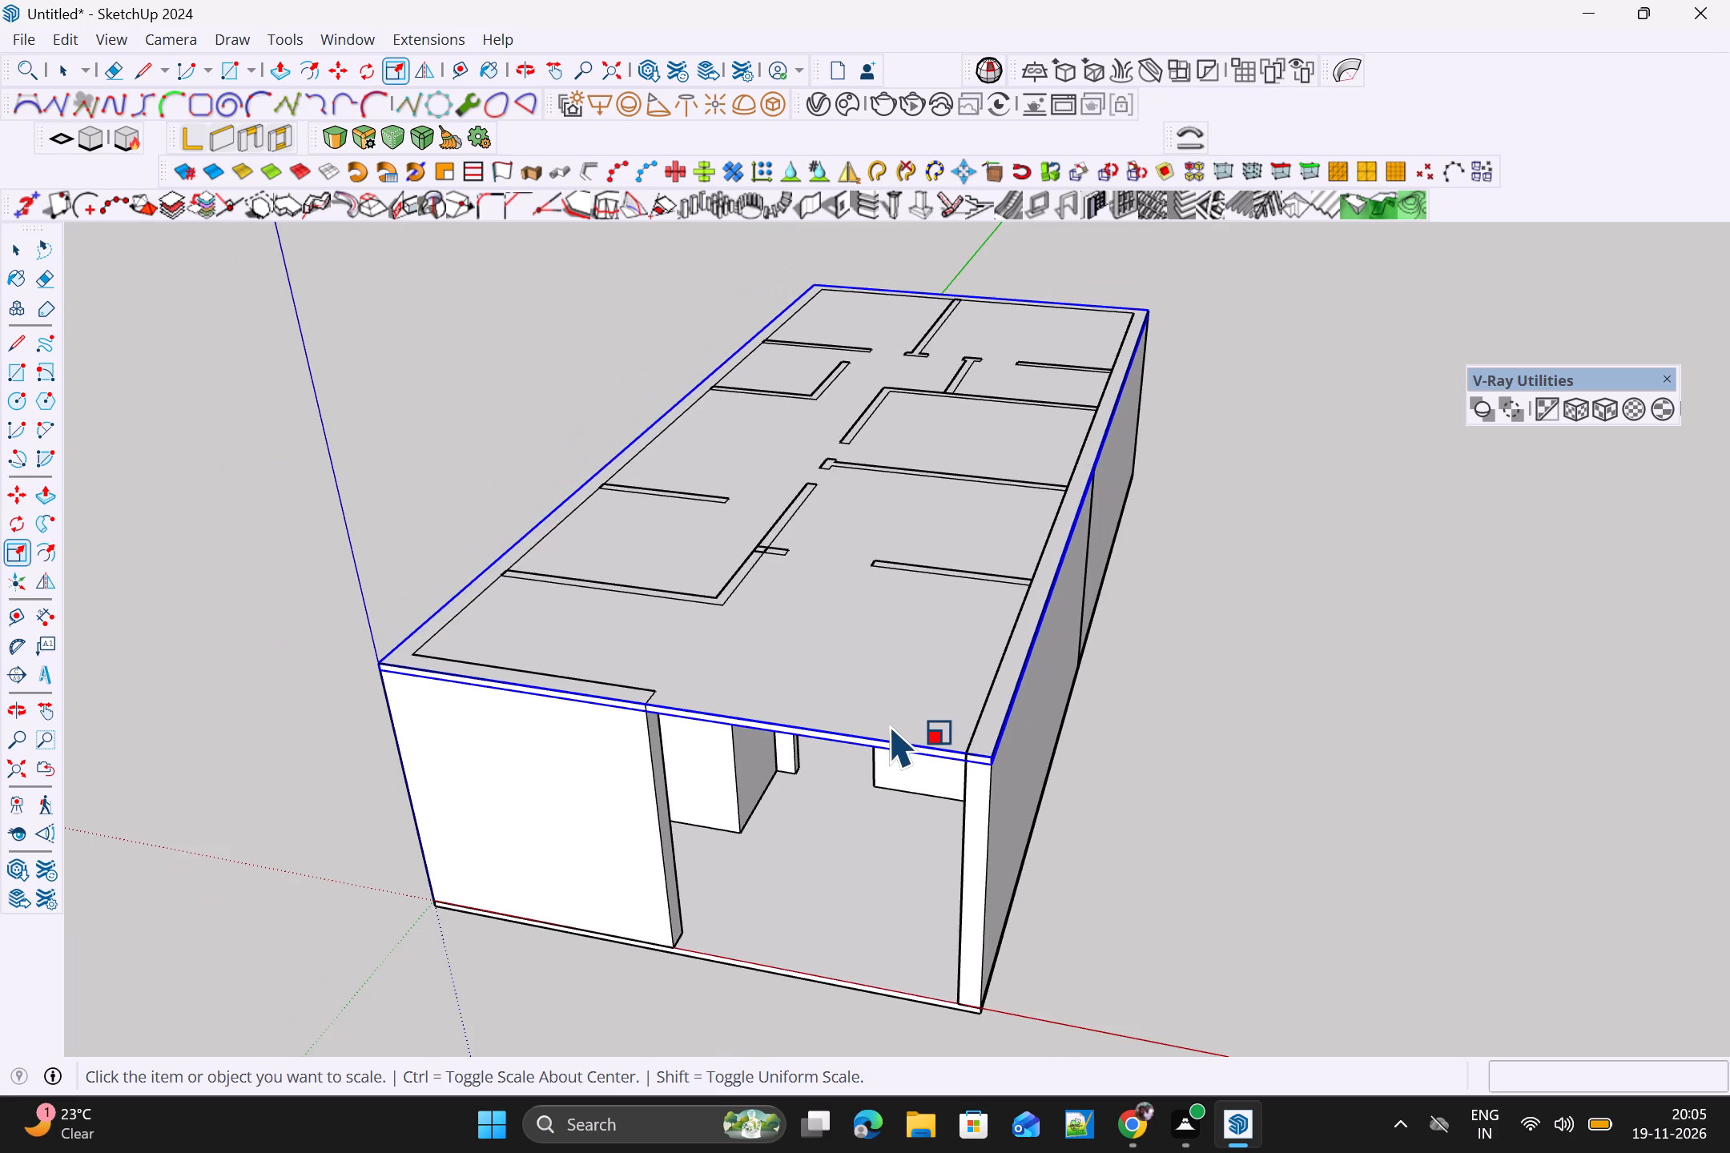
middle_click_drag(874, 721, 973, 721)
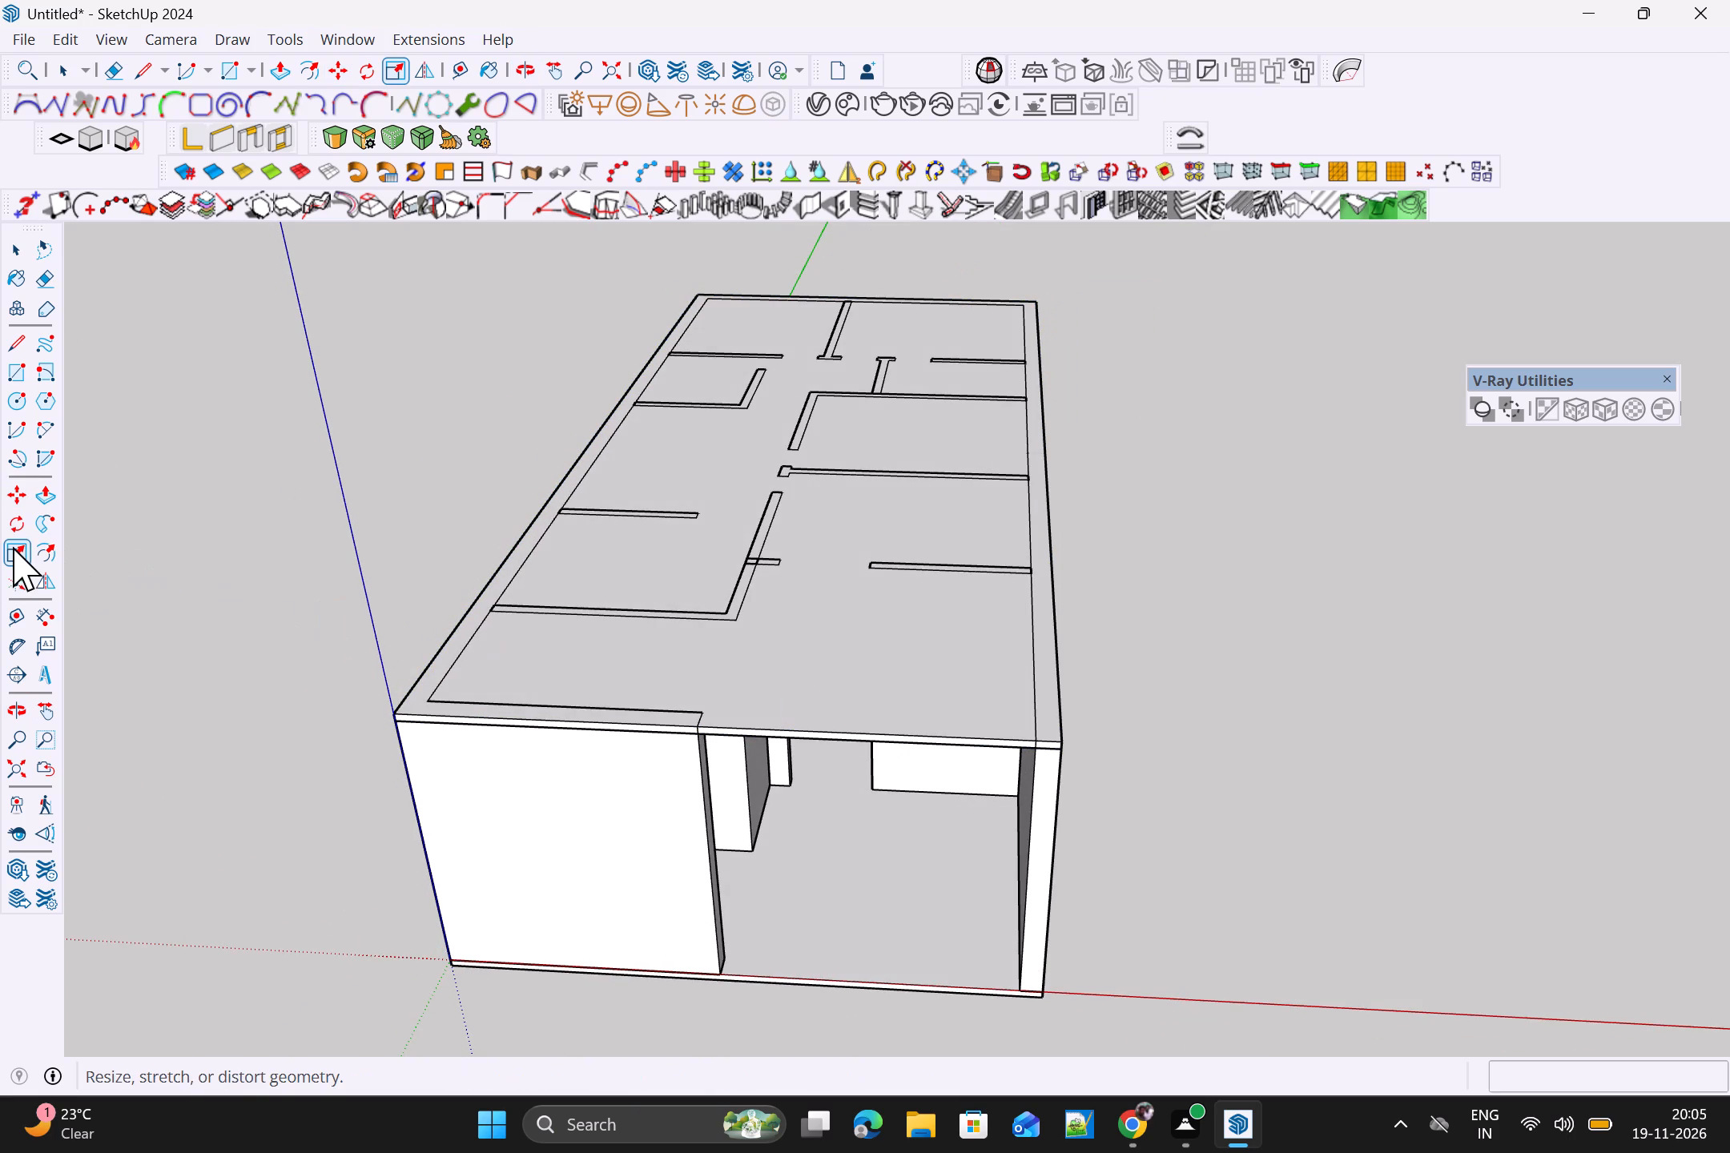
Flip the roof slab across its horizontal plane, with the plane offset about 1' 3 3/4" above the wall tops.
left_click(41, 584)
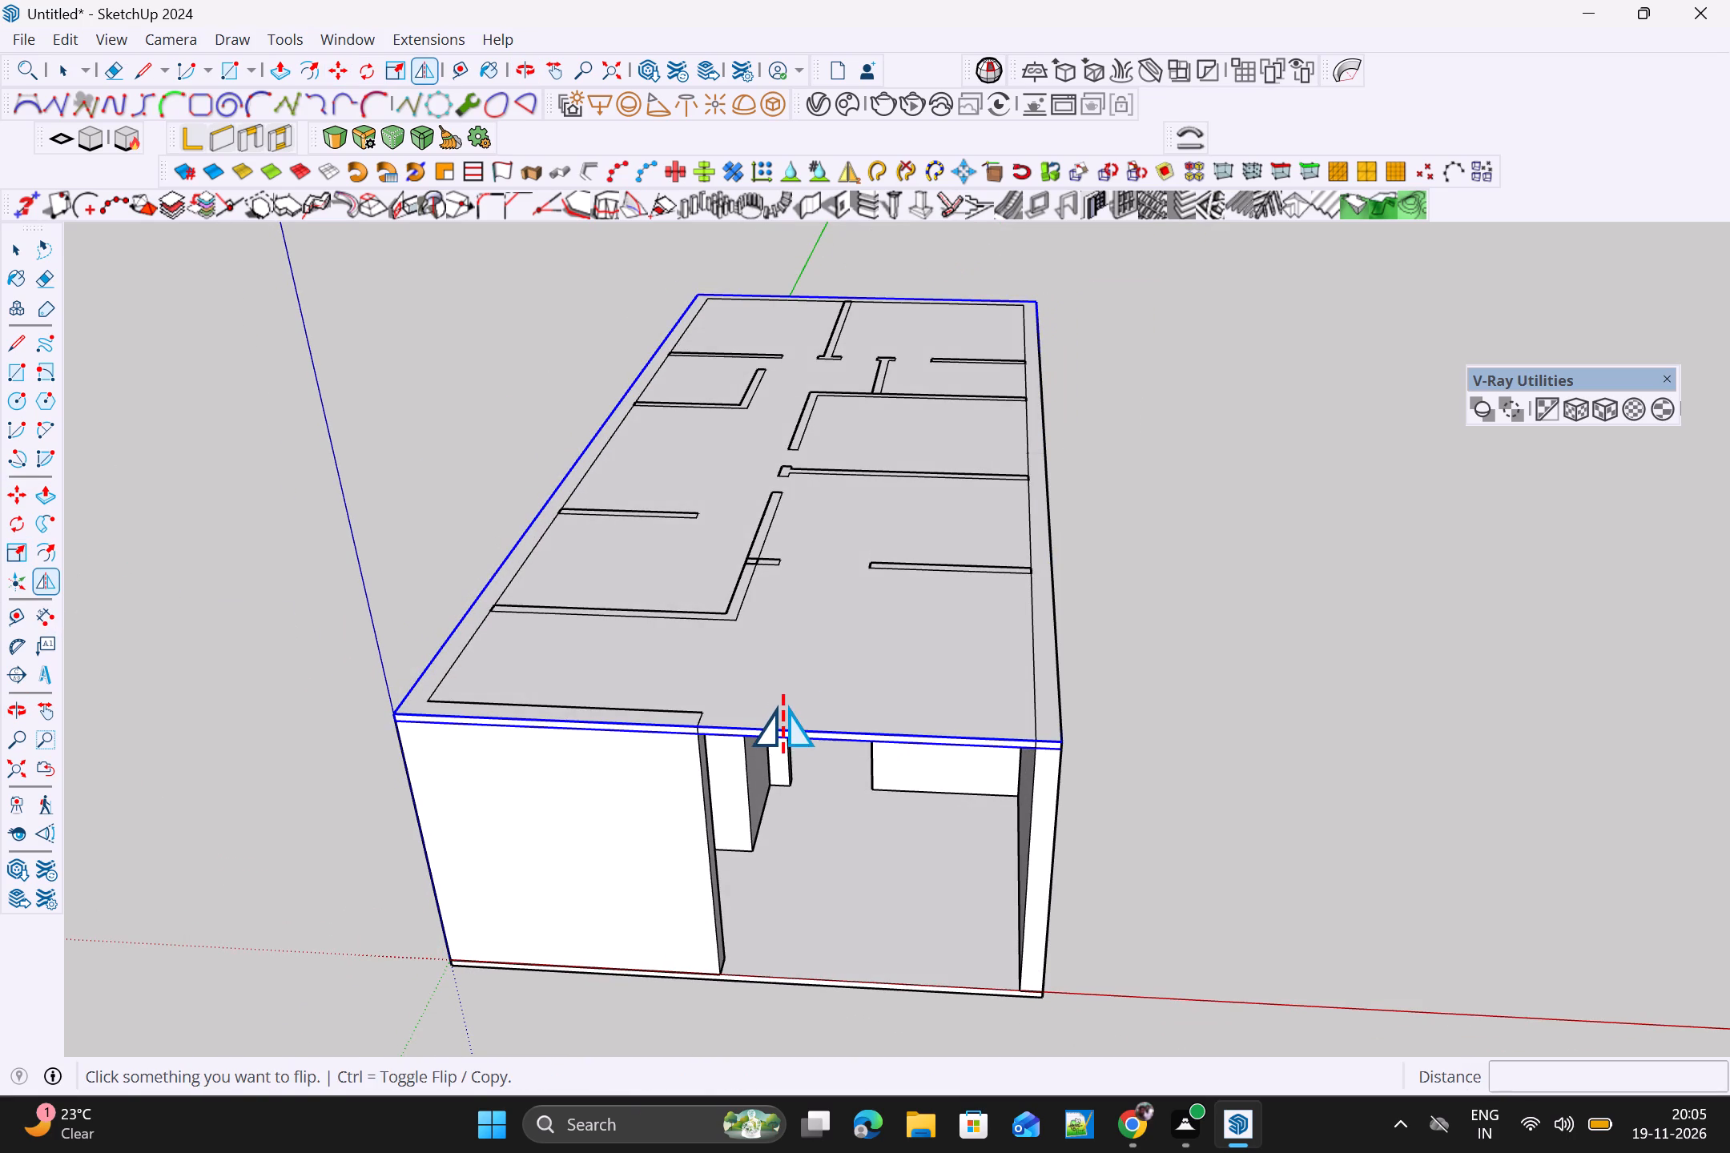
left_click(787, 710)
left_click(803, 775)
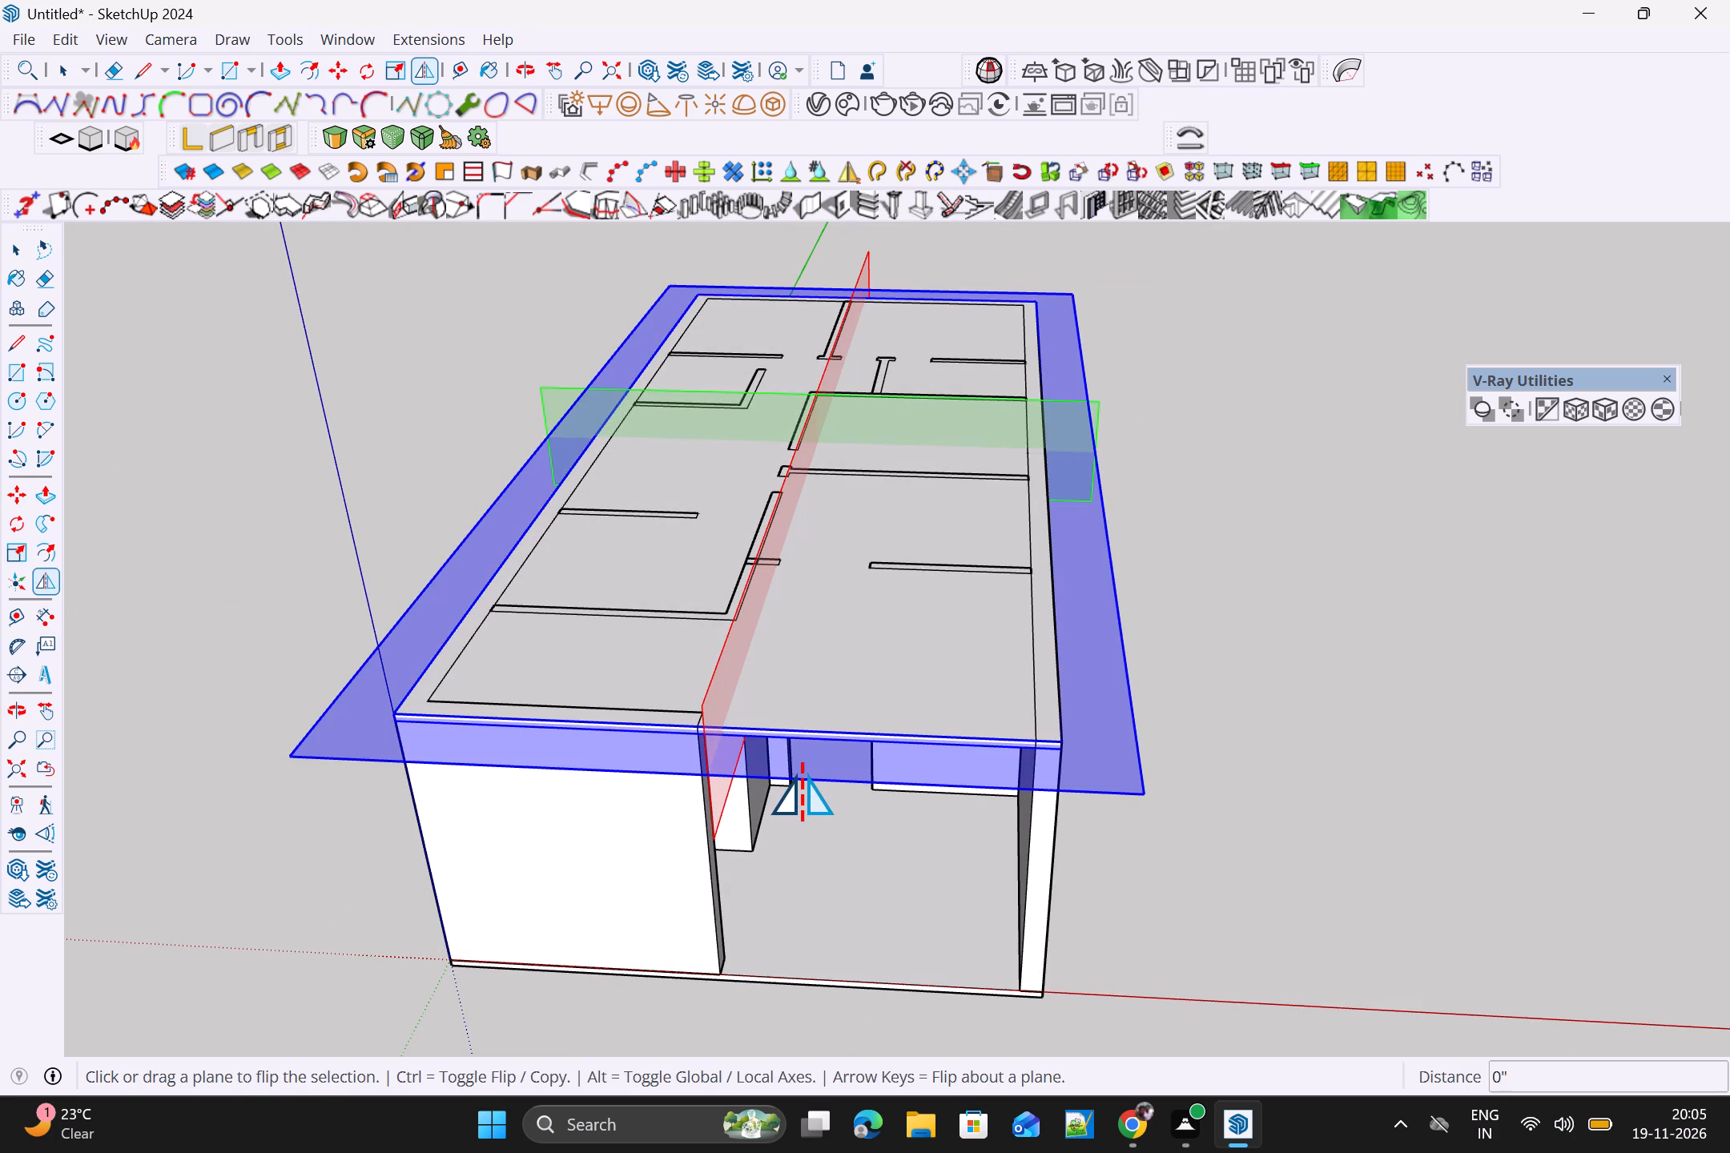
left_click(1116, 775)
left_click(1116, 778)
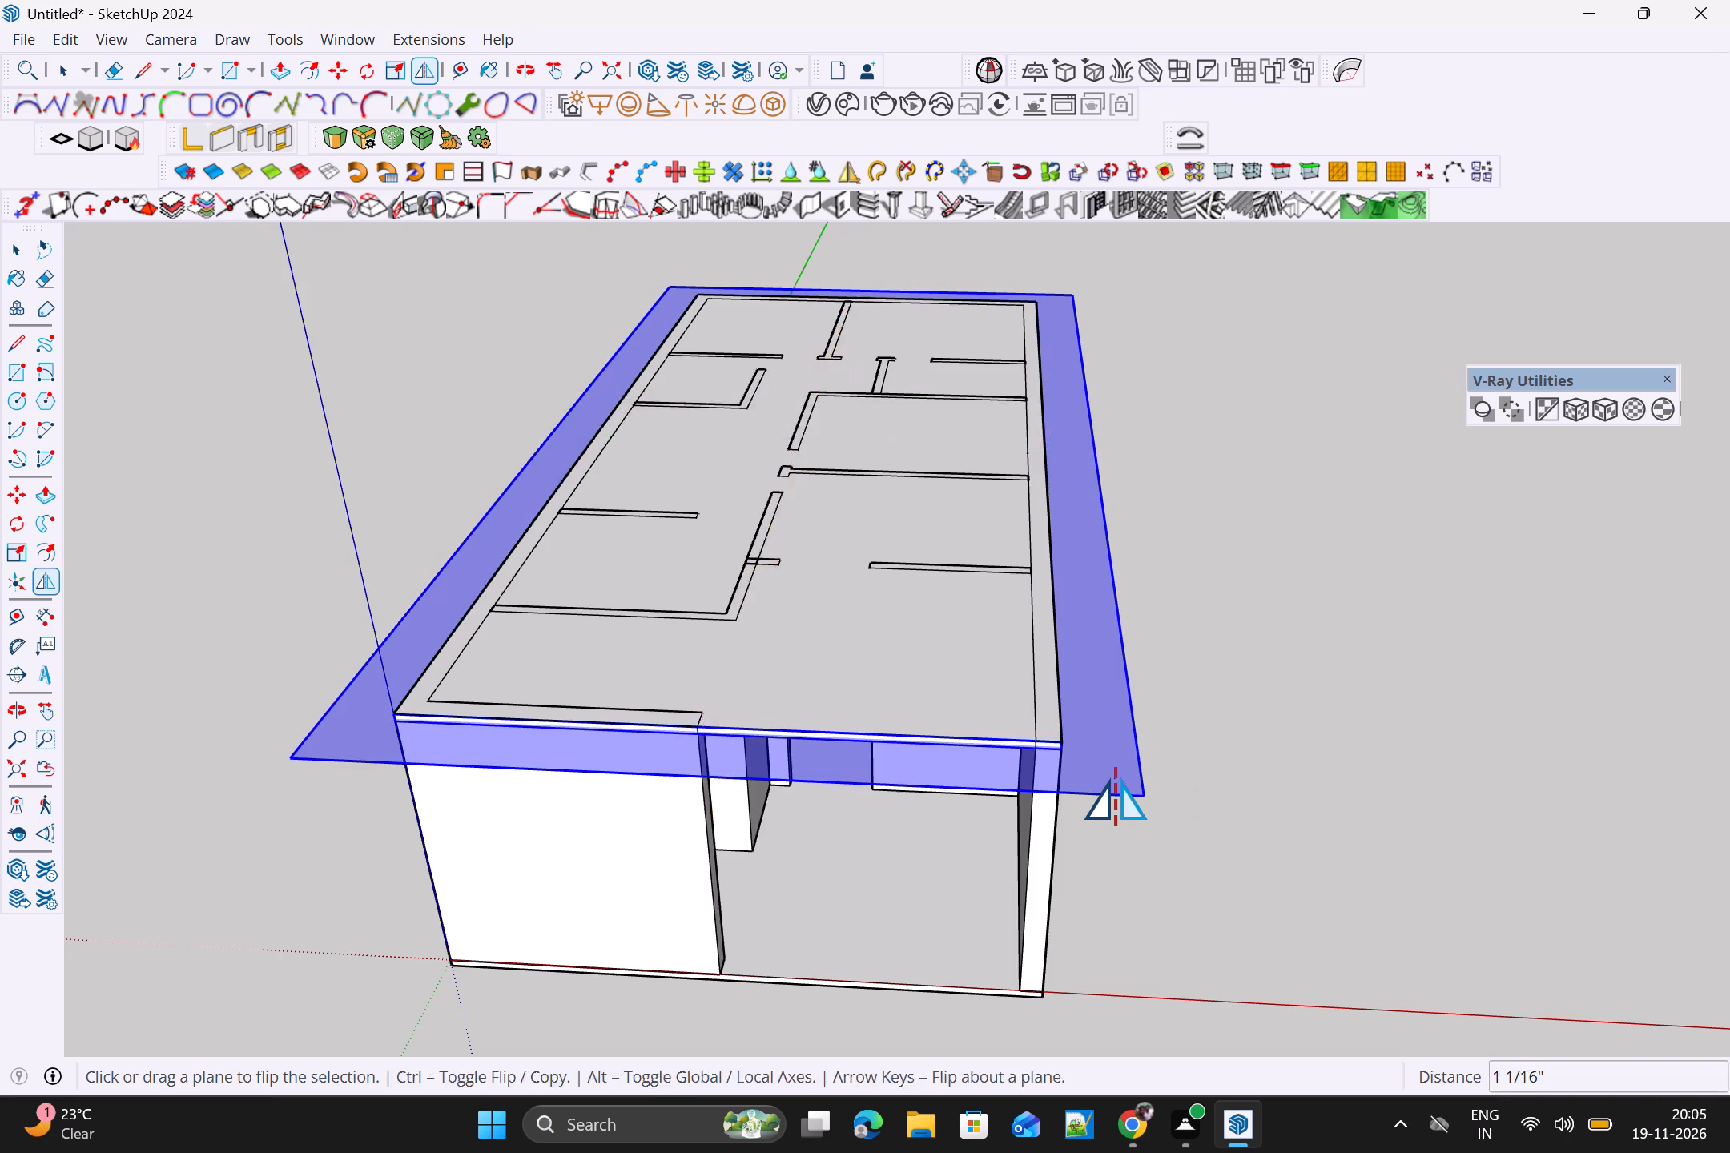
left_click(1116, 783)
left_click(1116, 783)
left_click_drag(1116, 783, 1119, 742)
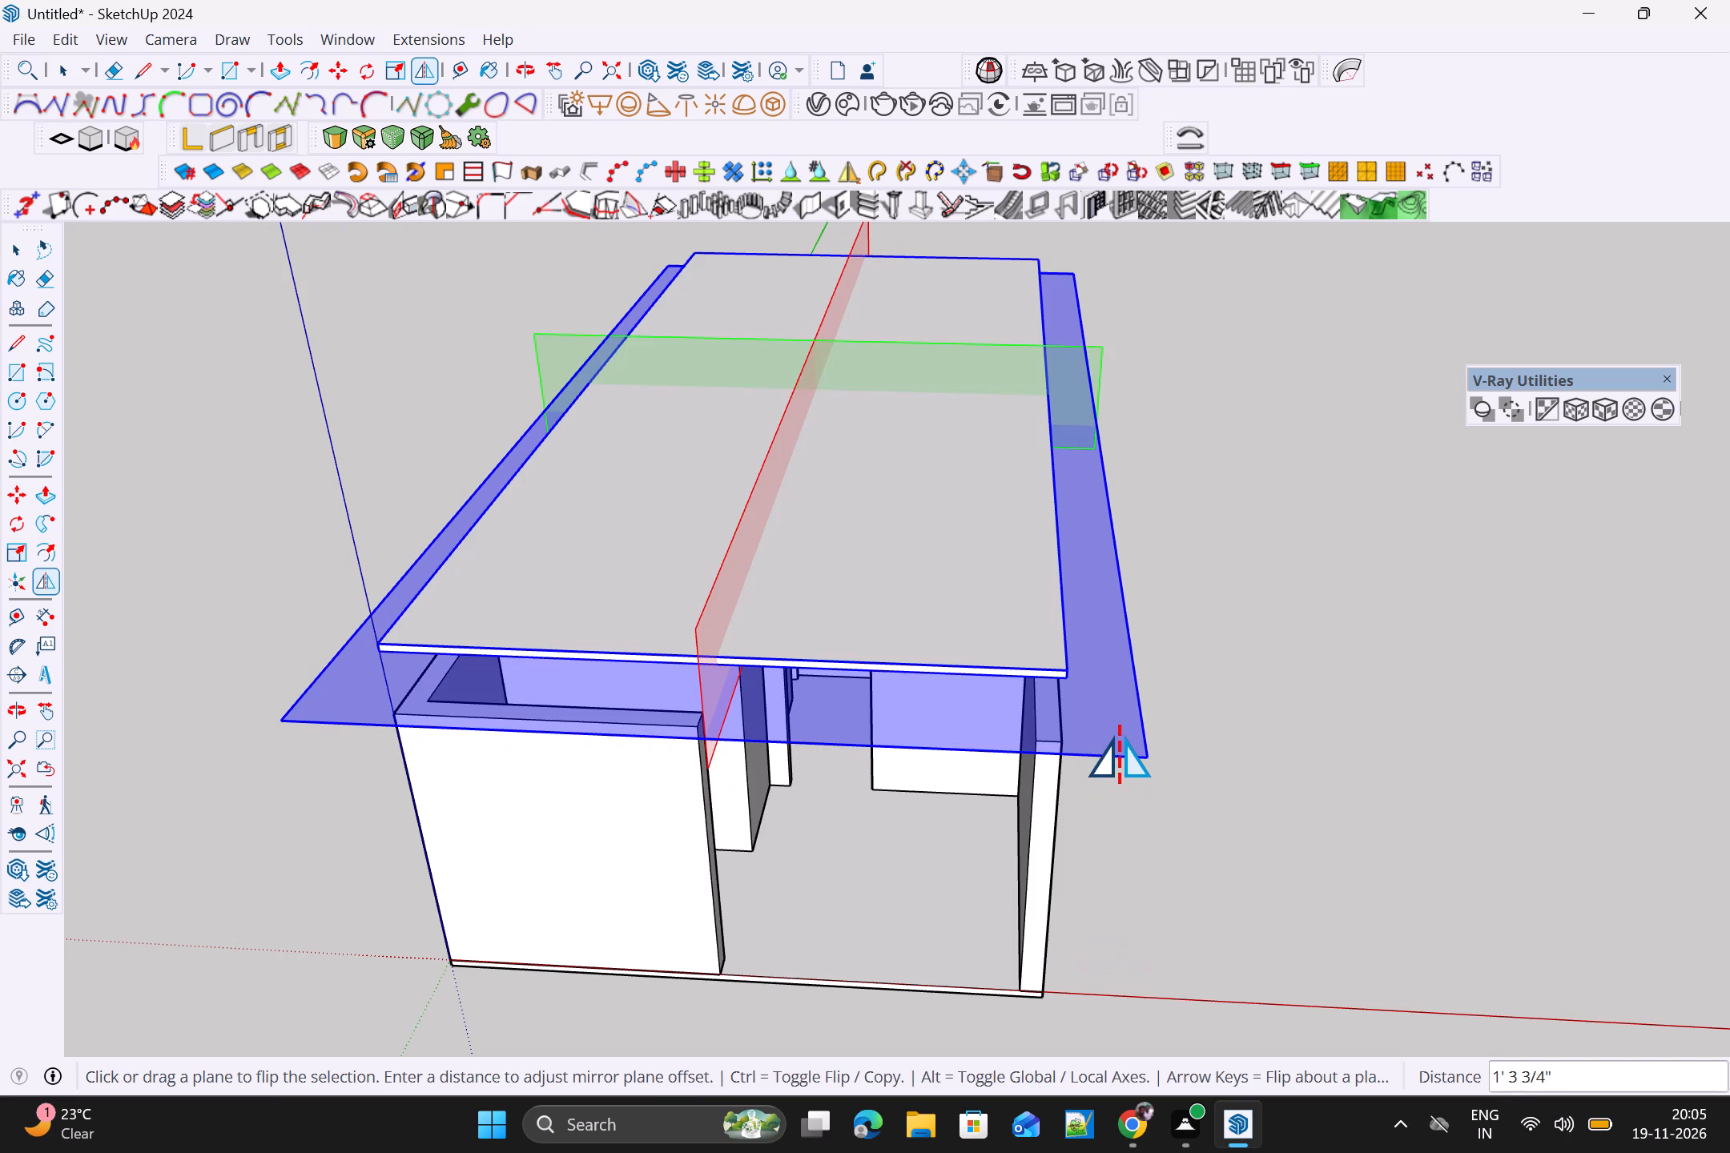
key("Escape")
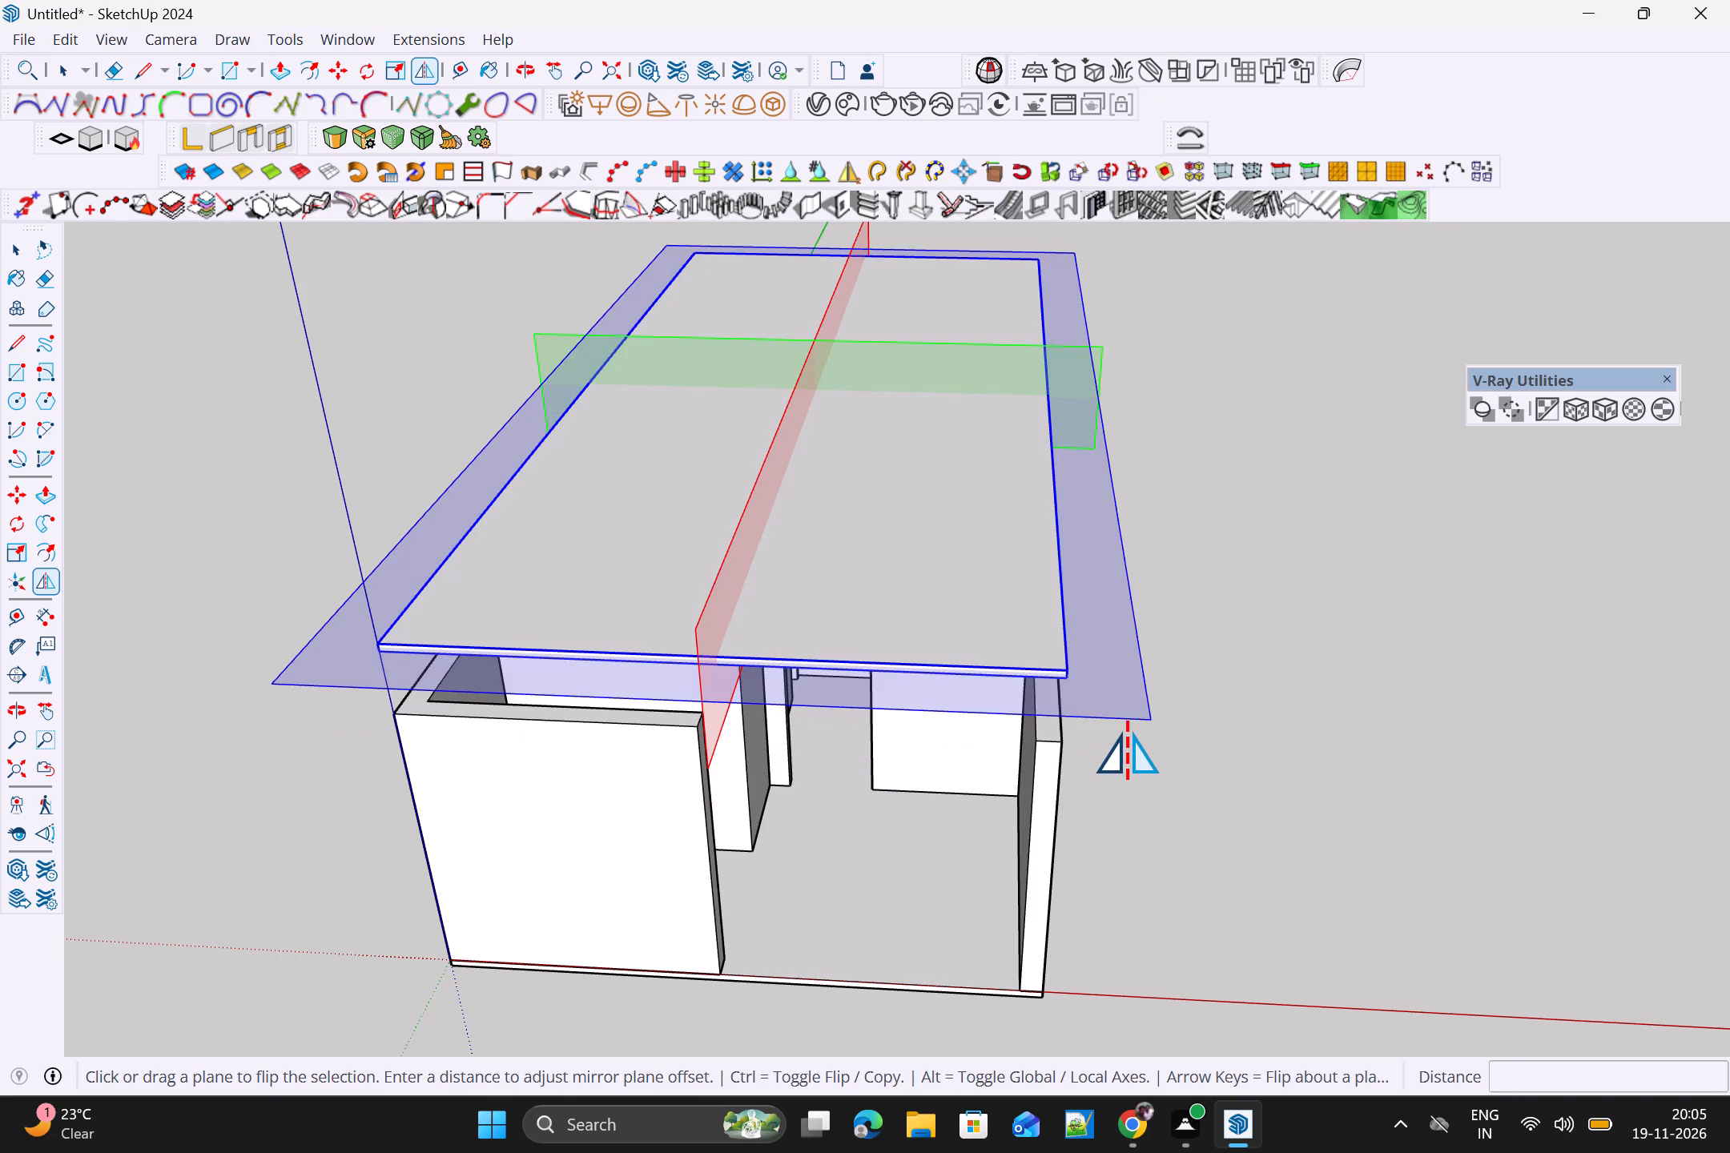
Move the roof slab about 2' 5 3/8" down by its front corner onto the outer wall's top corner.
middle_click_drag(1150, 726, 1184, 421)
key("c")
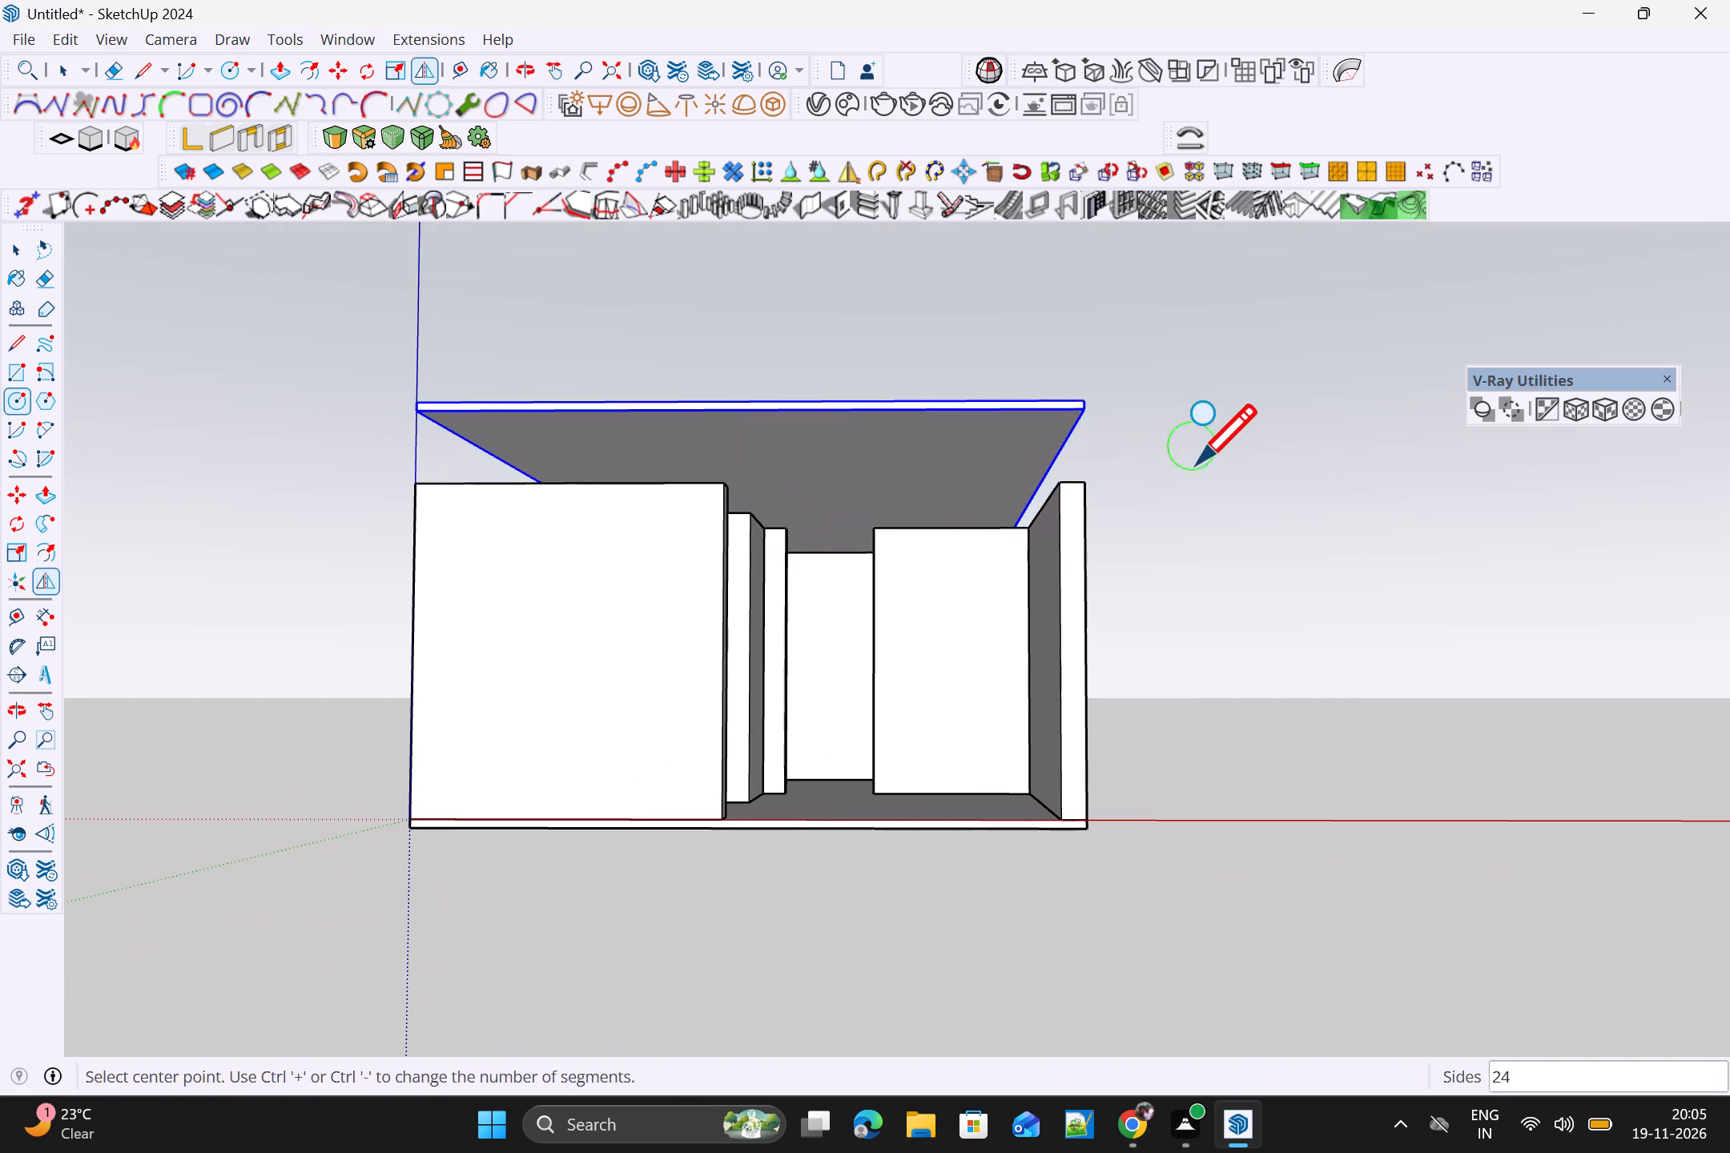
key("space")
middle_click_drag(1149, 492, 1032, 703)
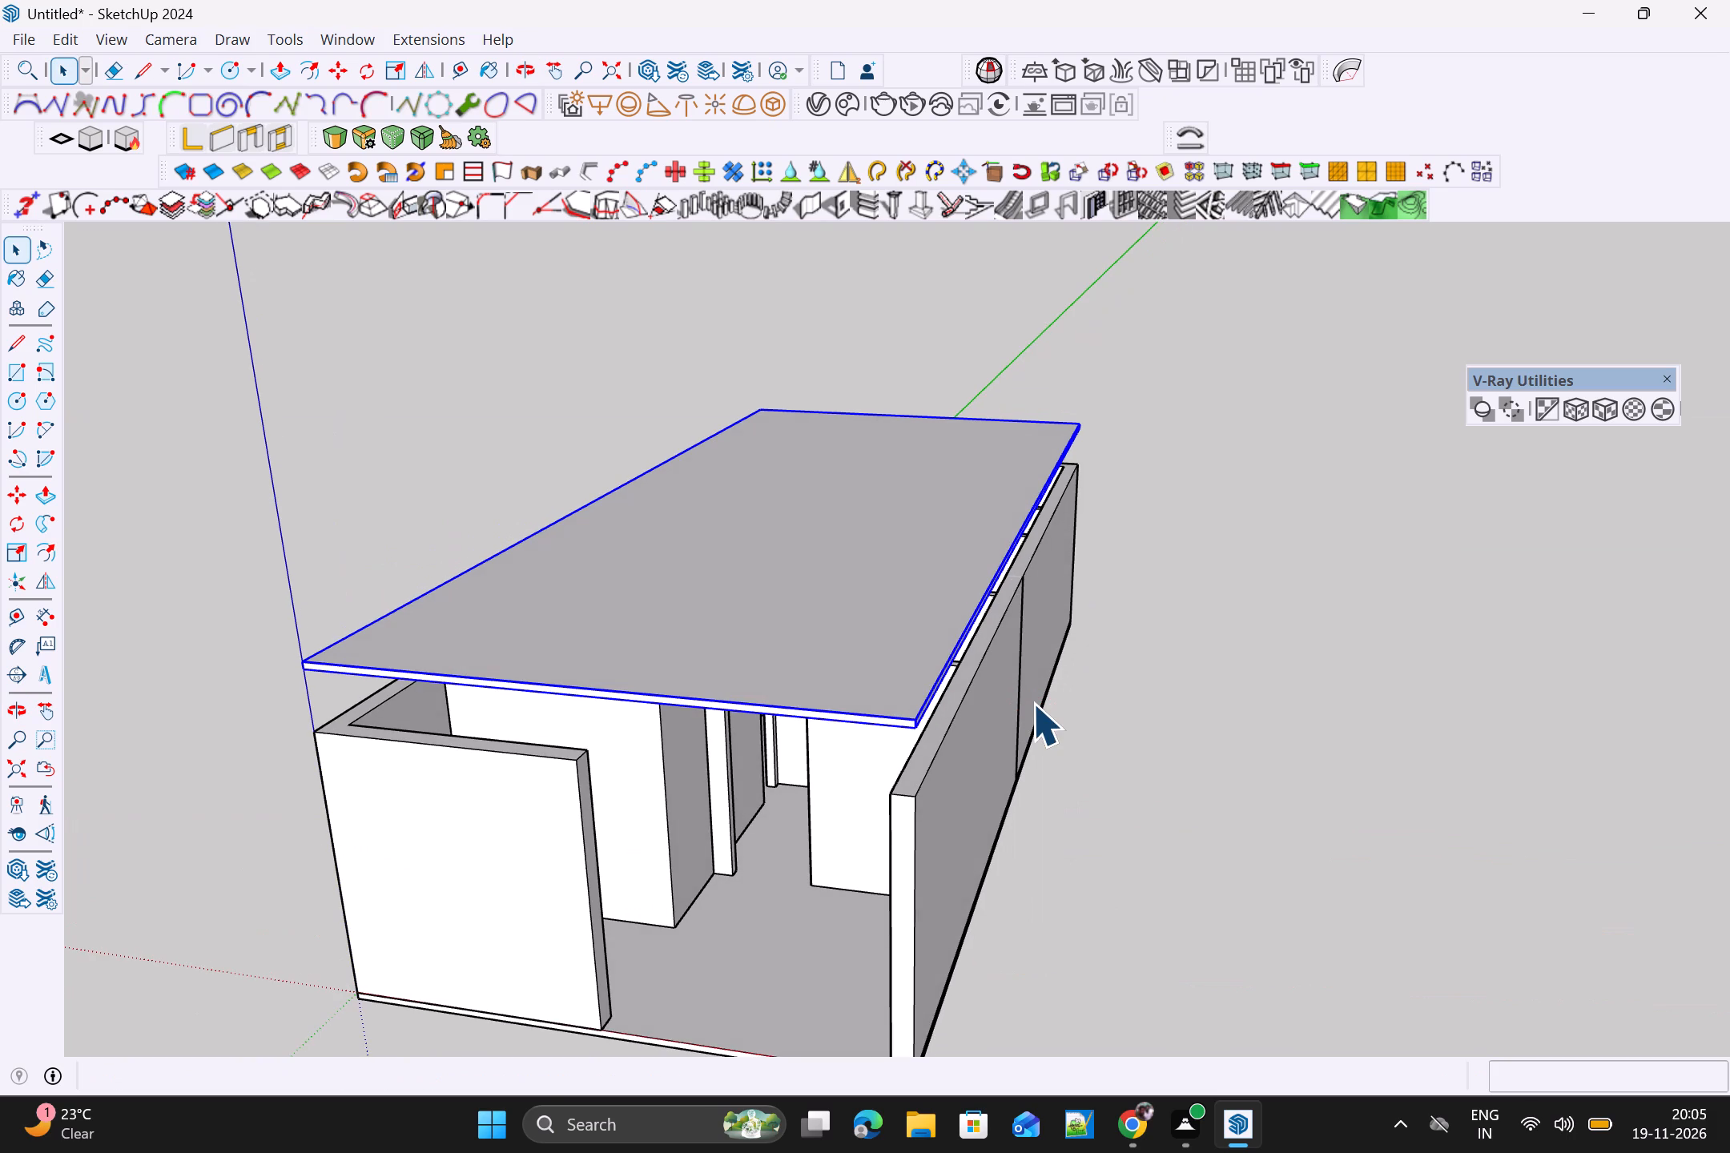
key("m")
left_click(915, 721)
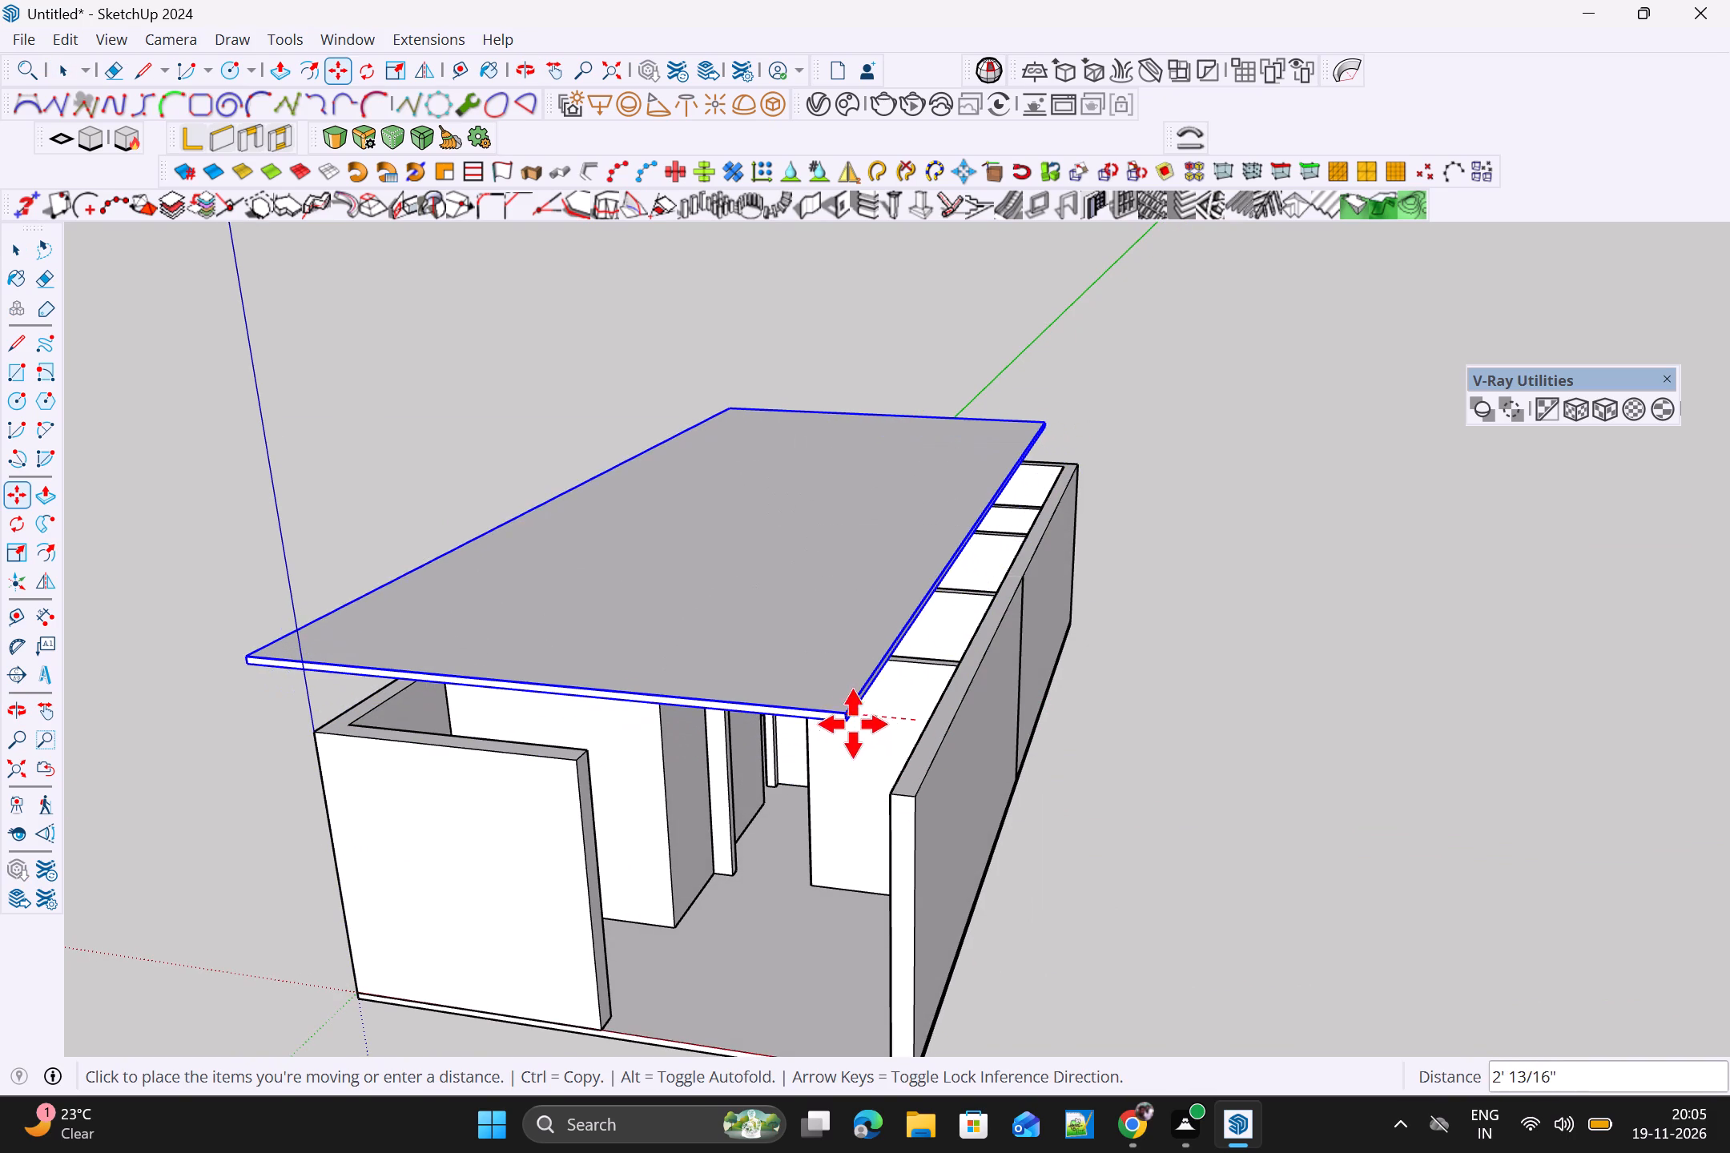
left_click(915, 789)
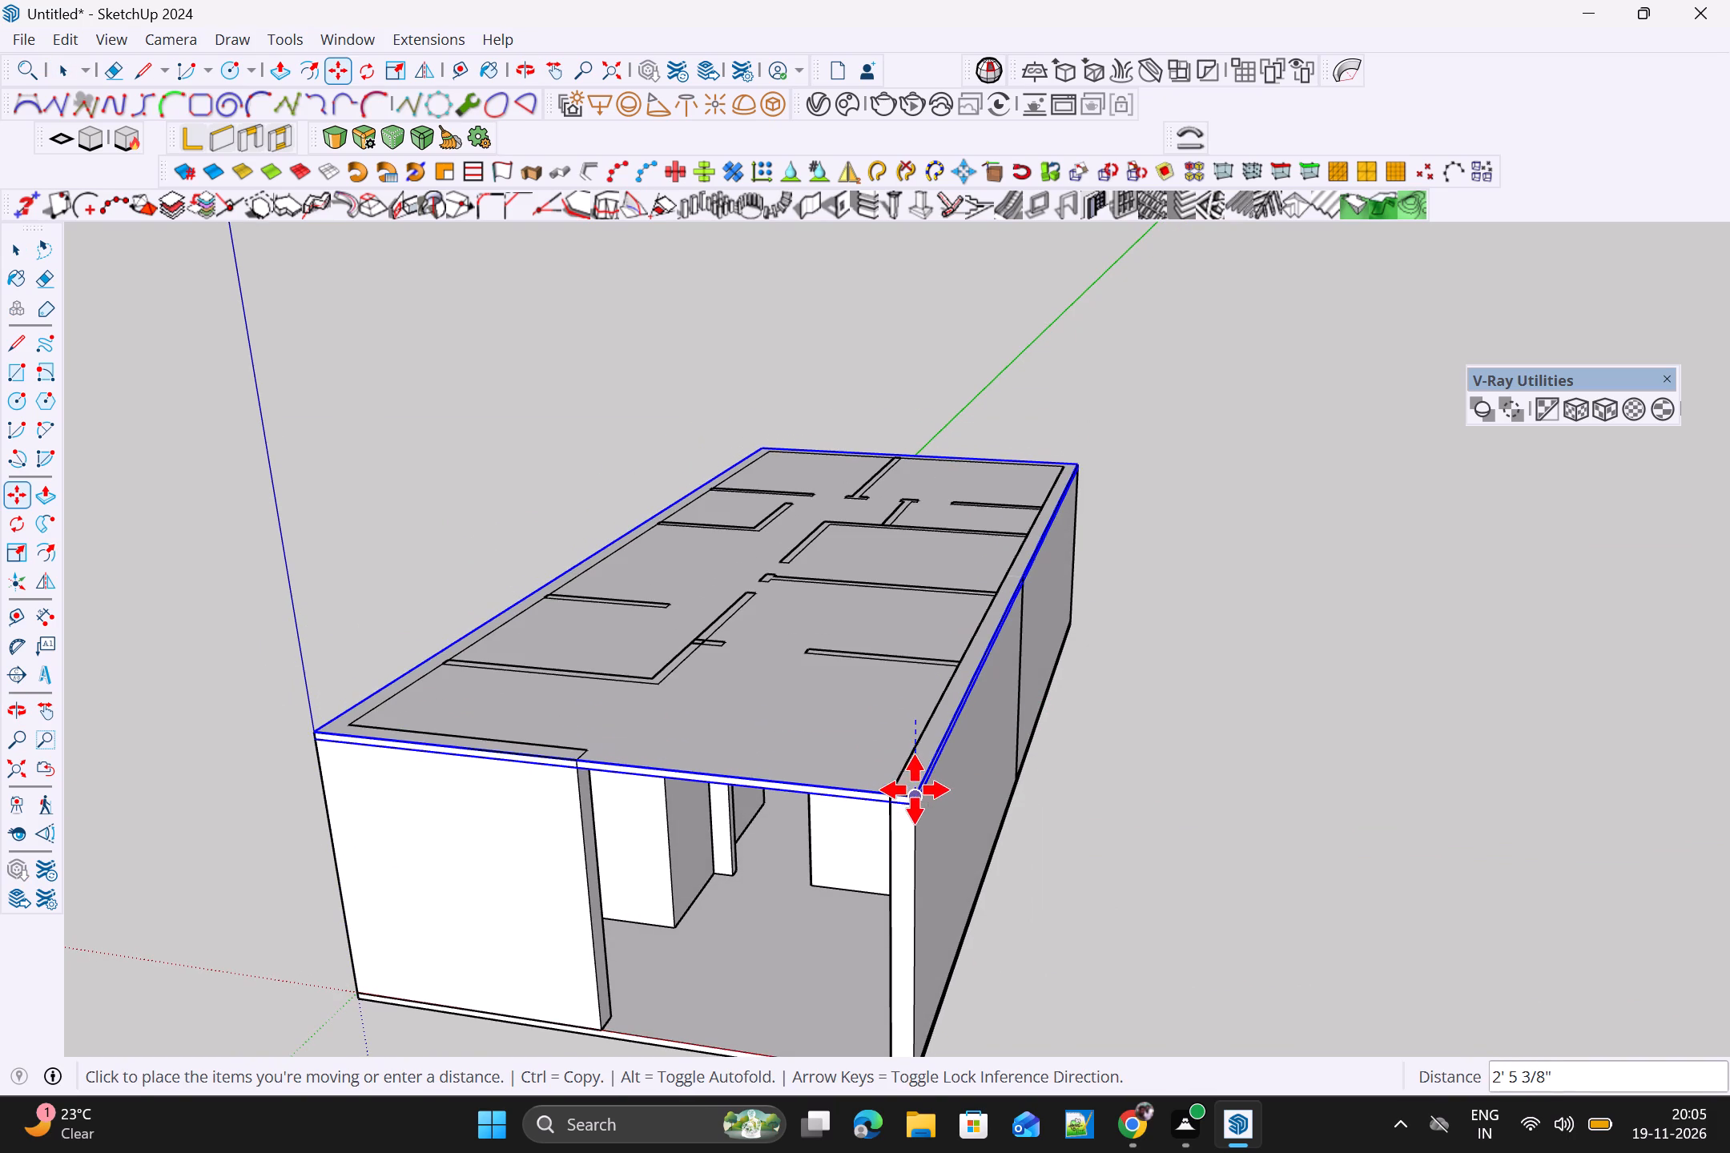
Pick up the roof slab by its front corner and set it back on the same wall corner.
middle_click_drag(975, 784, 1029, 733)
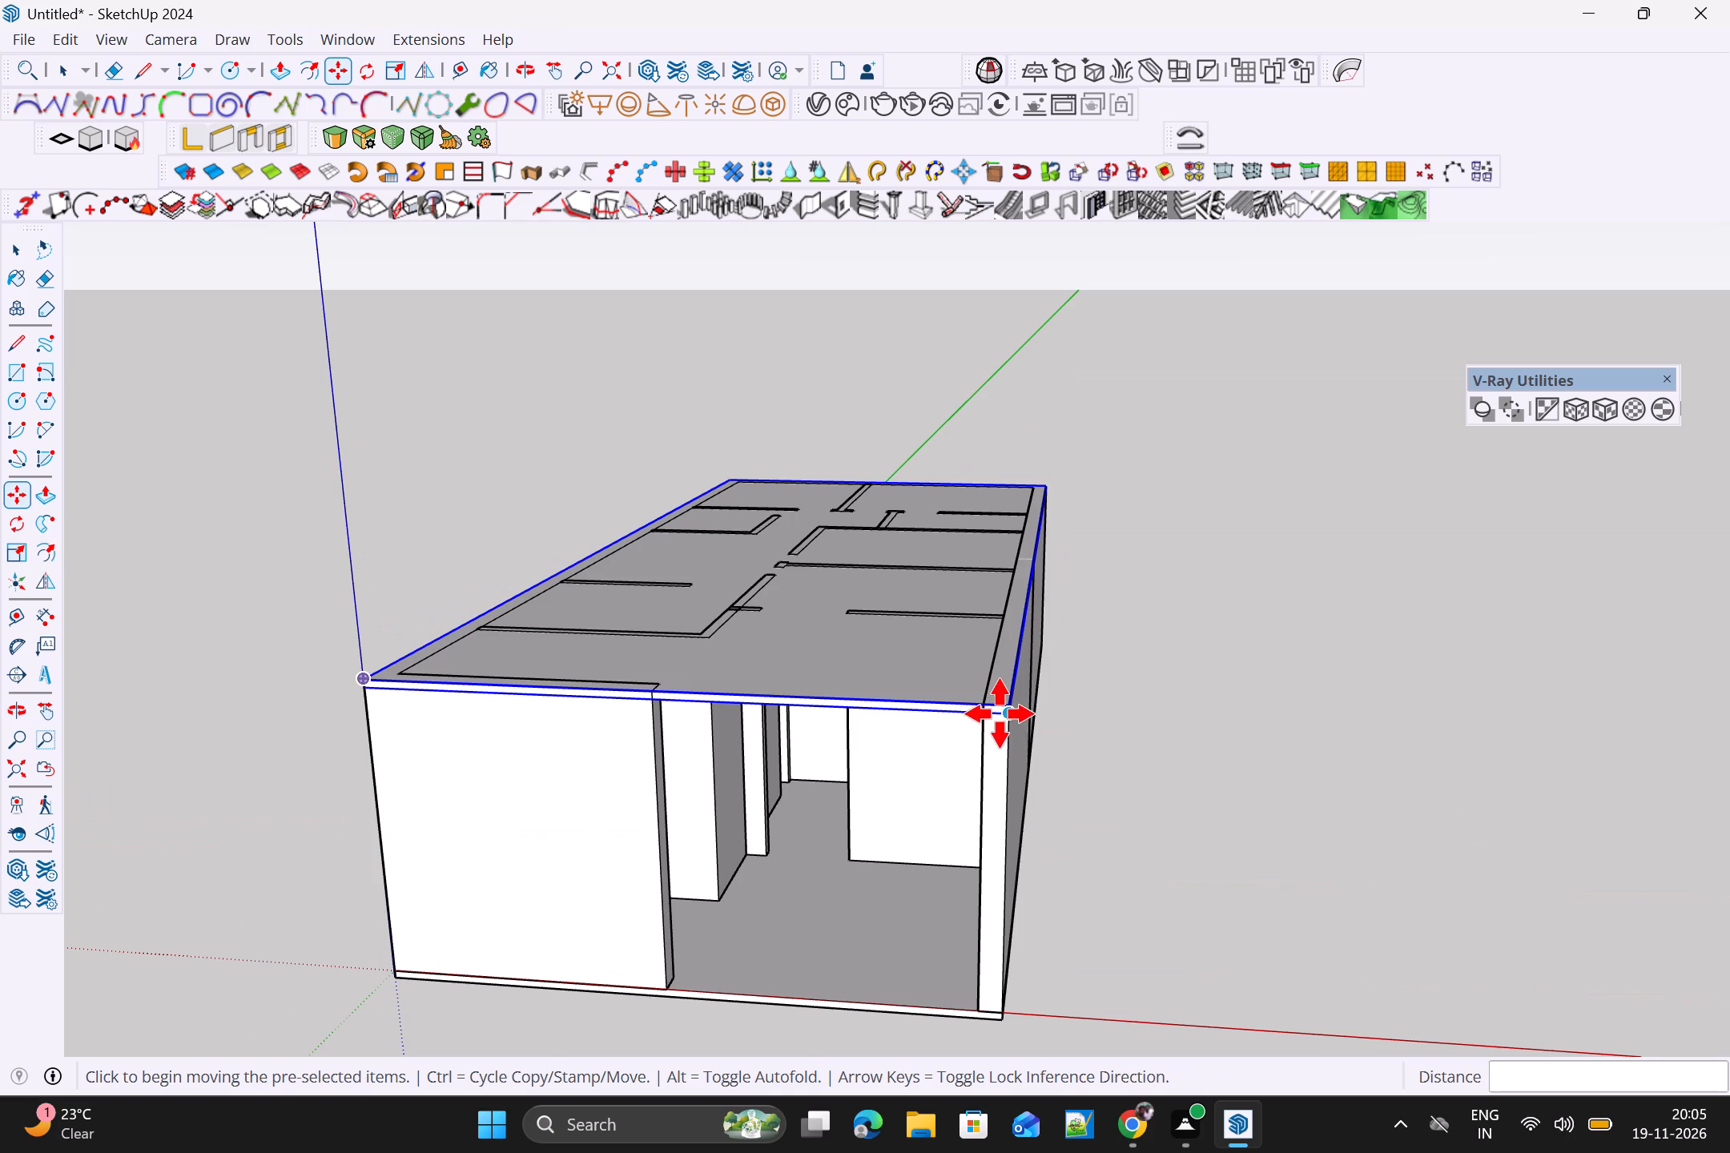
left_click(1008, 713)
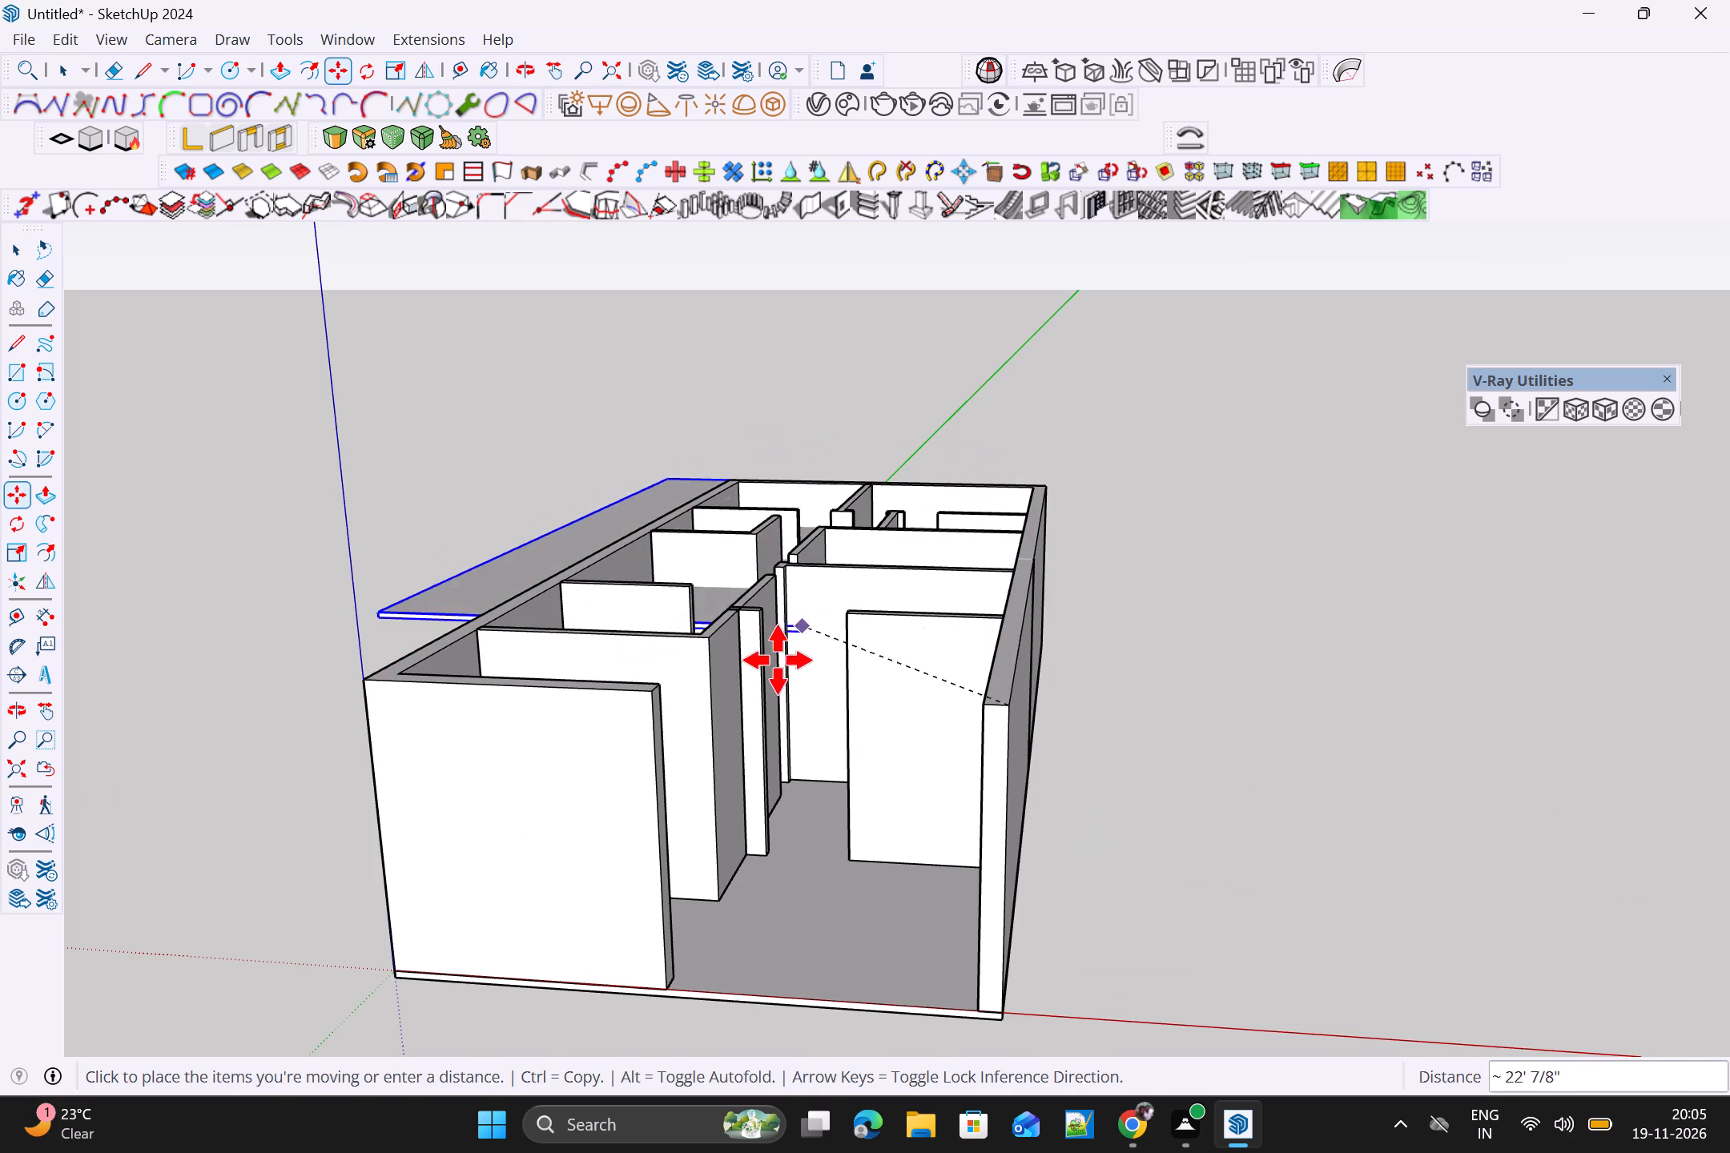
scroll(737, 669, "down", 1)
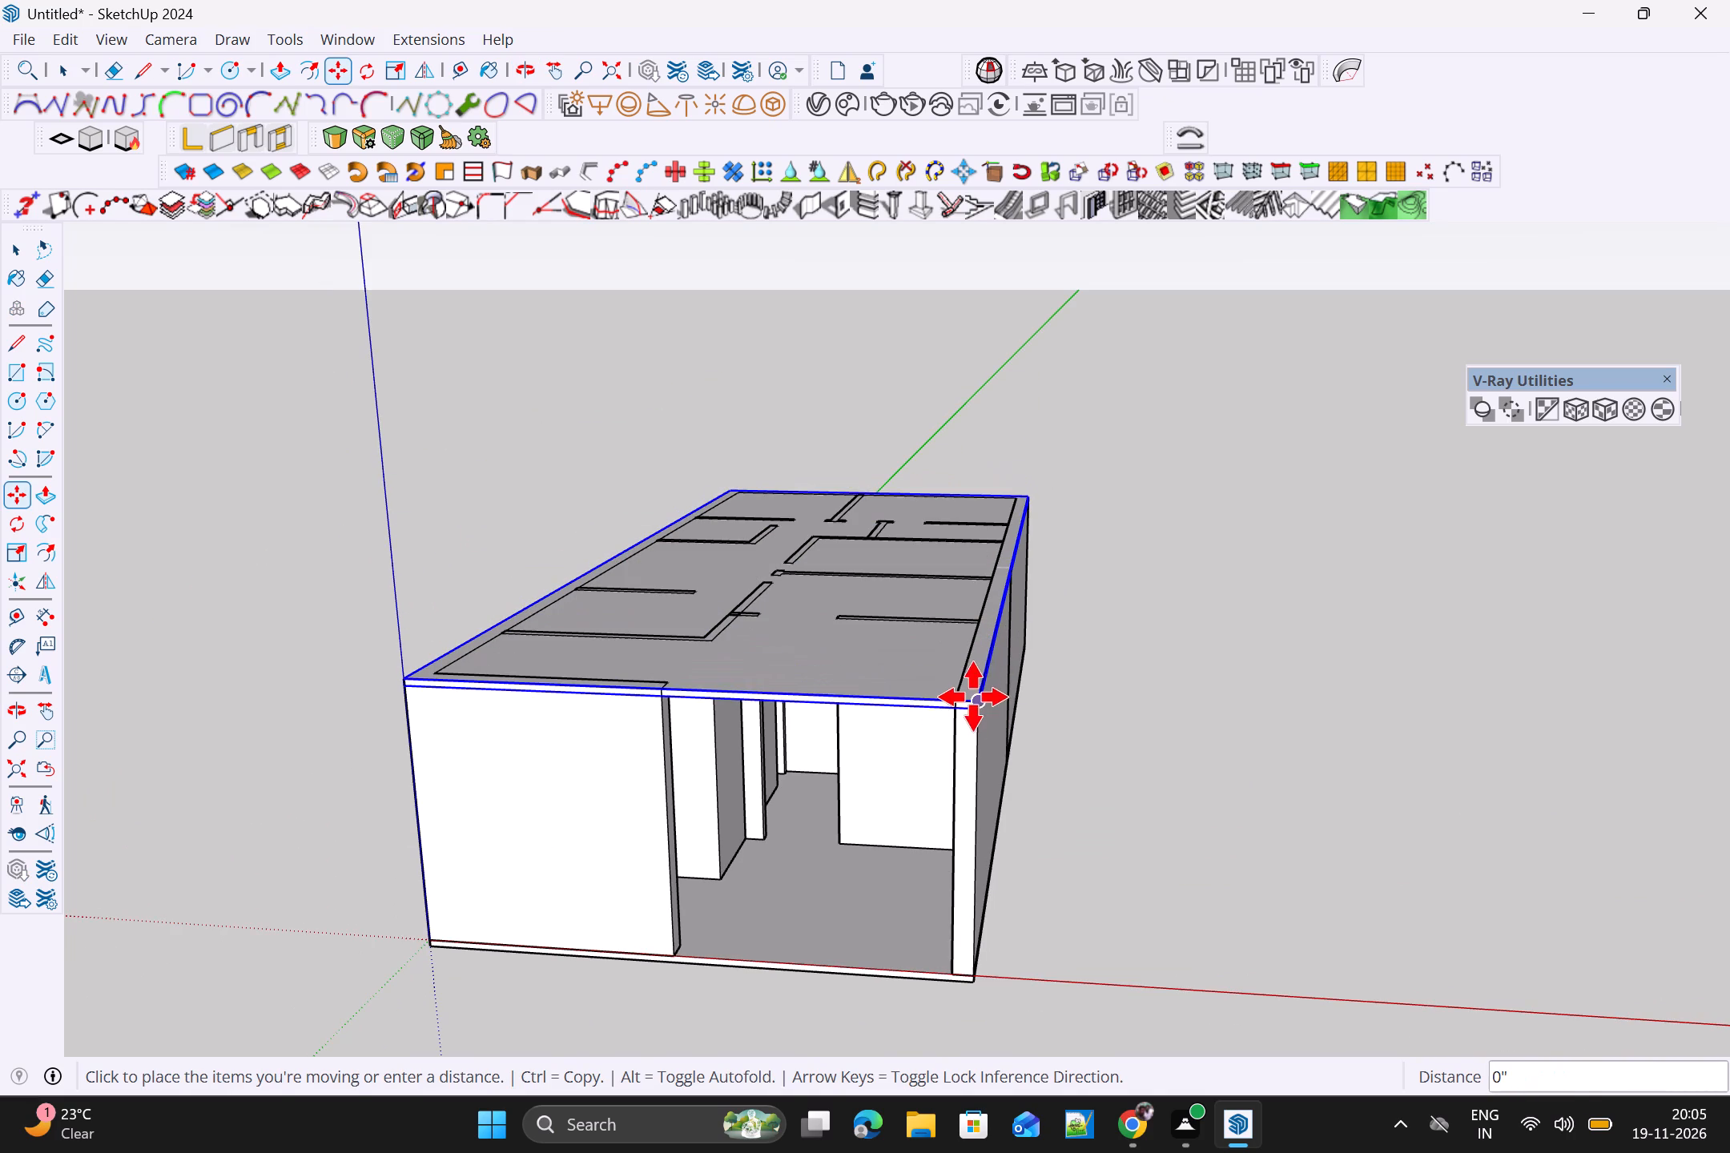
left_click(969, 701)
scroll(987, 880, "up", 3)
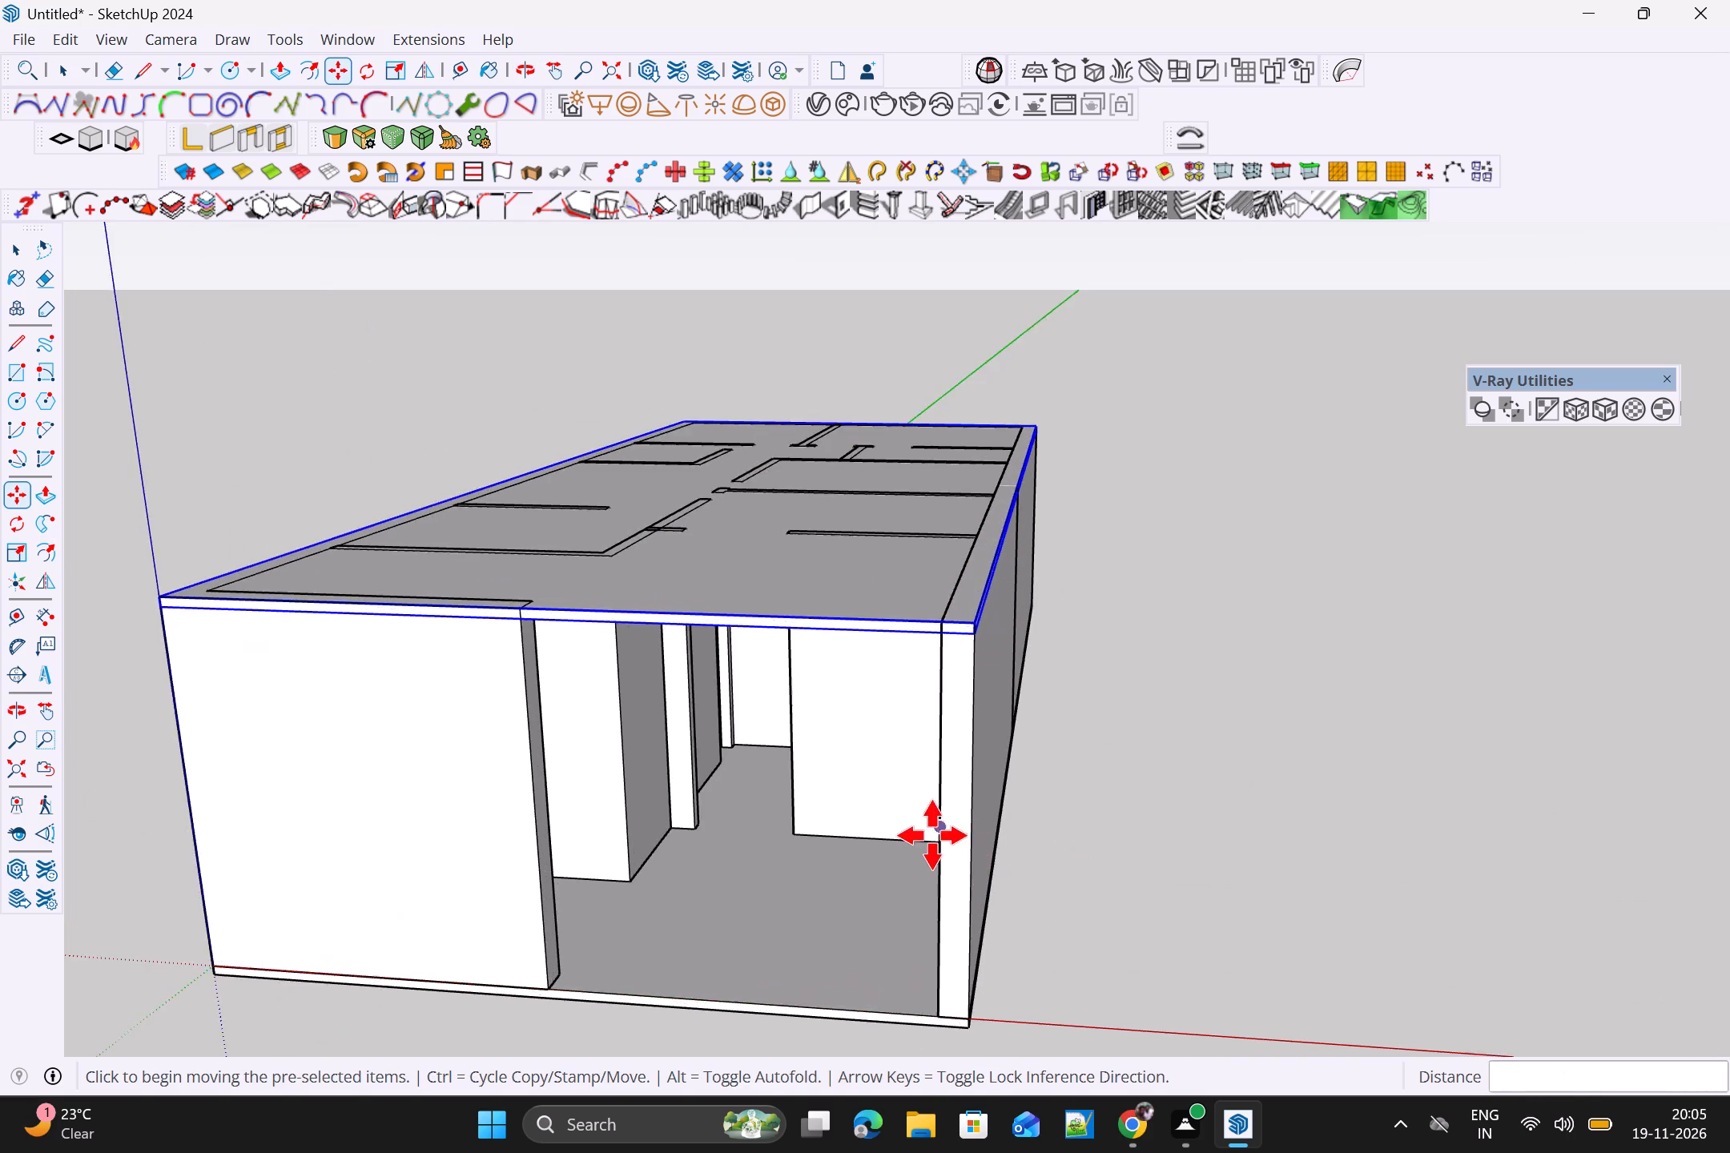
Raise the roof slab above the walls and lower it 3 5/8" by its bottom corner onto the outer wall's top corner.
middle_click_drag(932, 835, 1330, 882)
scroll(932, 835, "up", 1)
left_click(1048, 805)
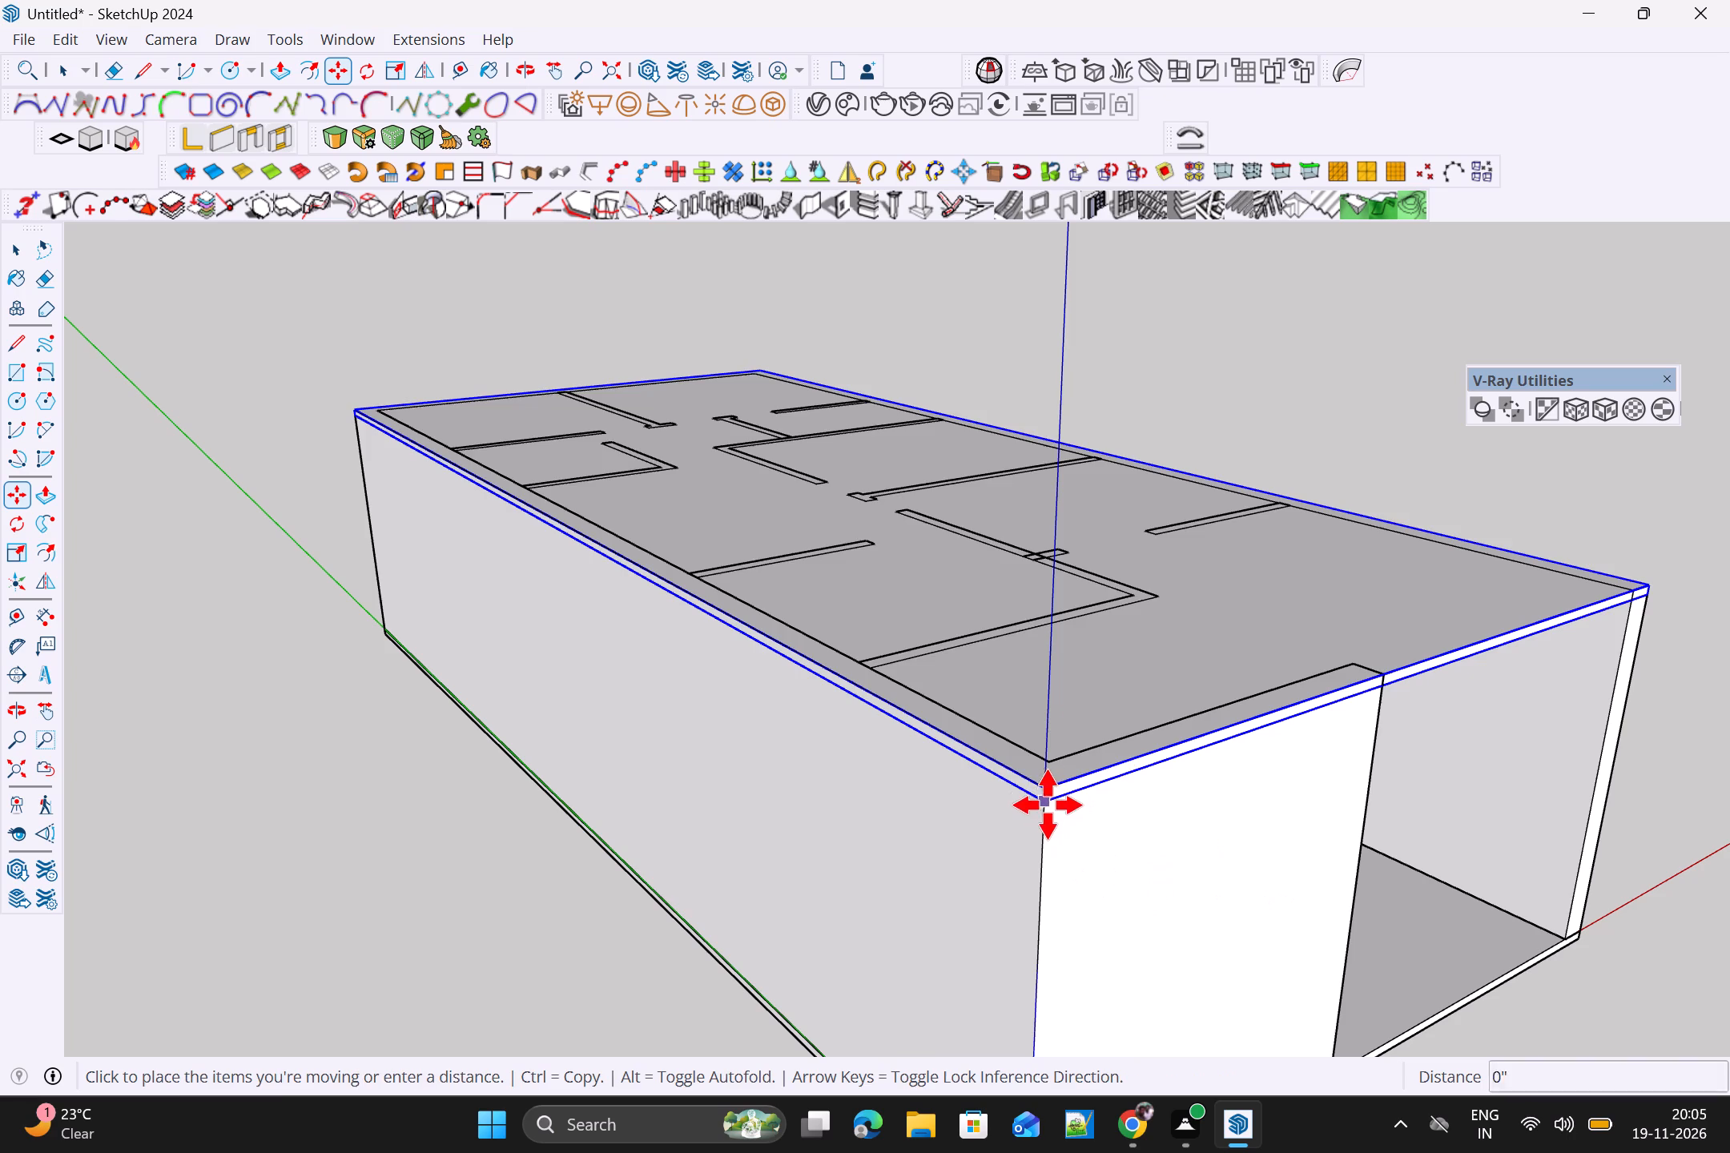
left_click(1044, 772)
middle_click_drag(1061, 829, 1000, 747)
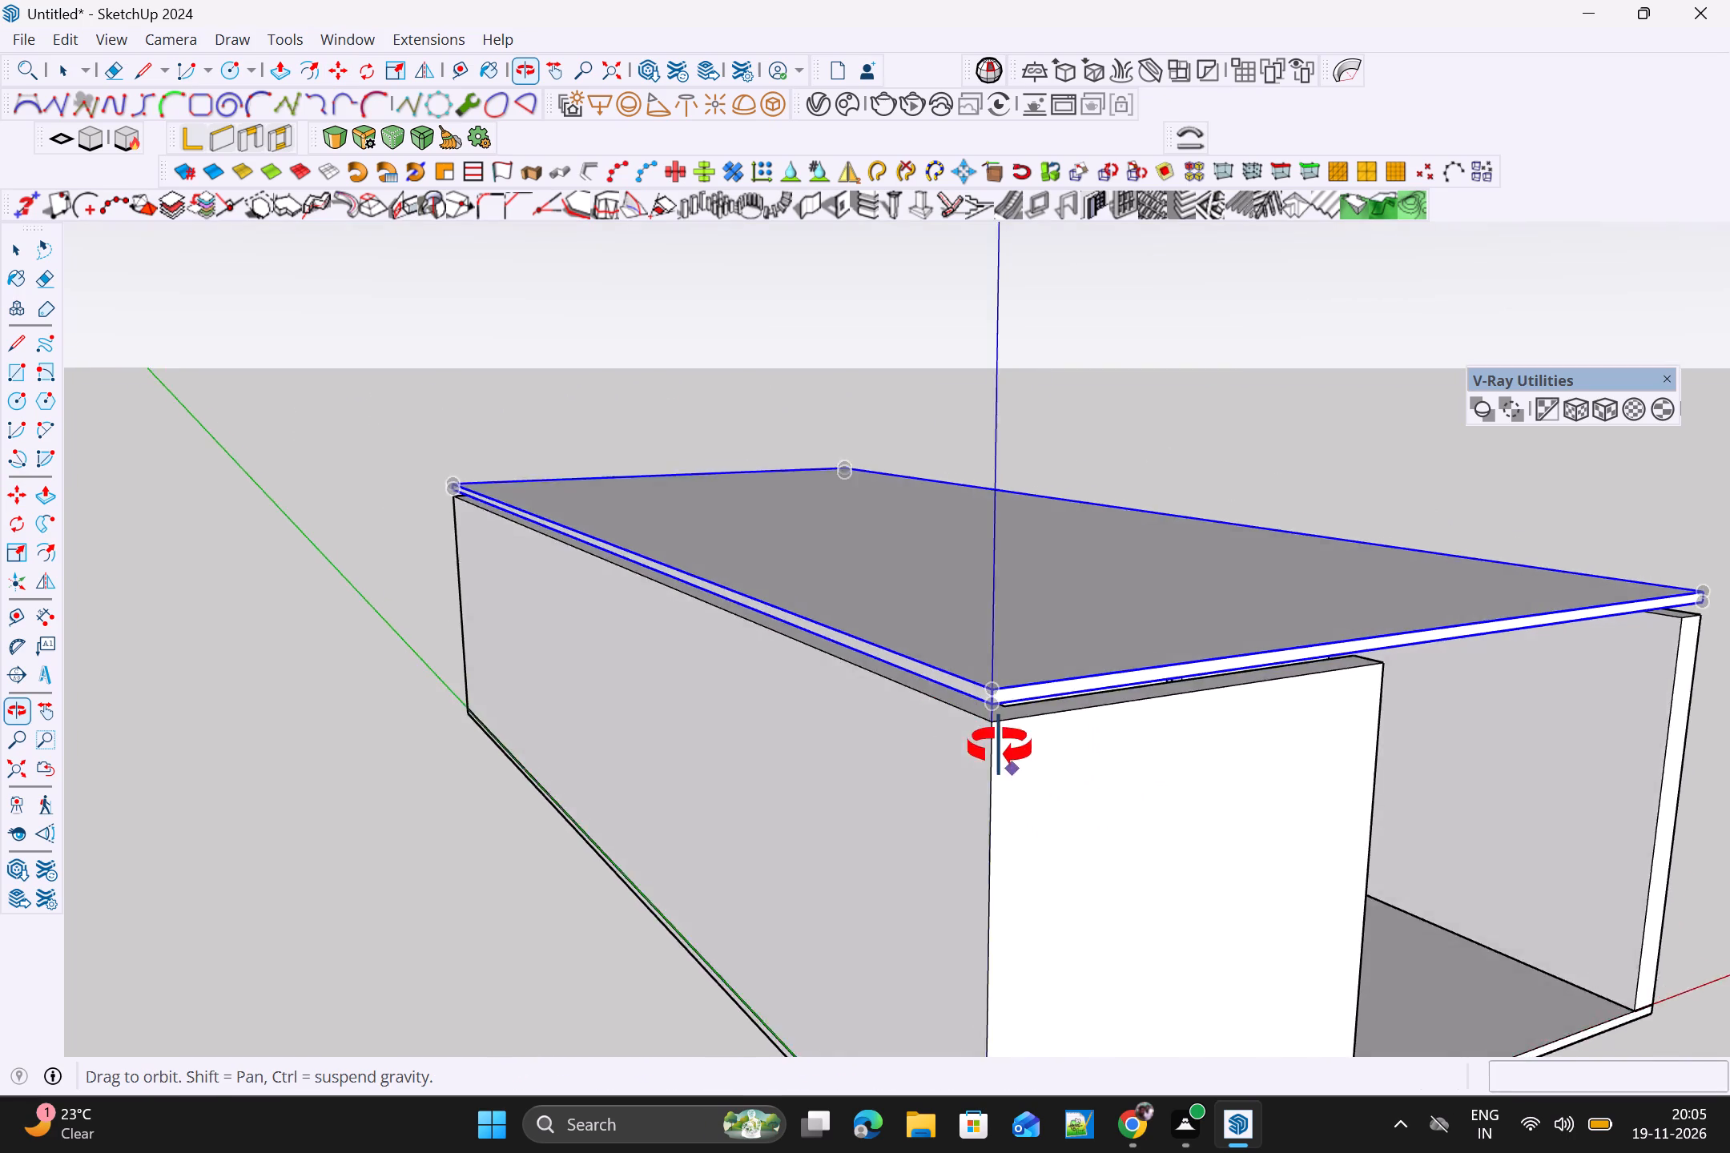
middle_click_drag(1000, 747, 615, 654)
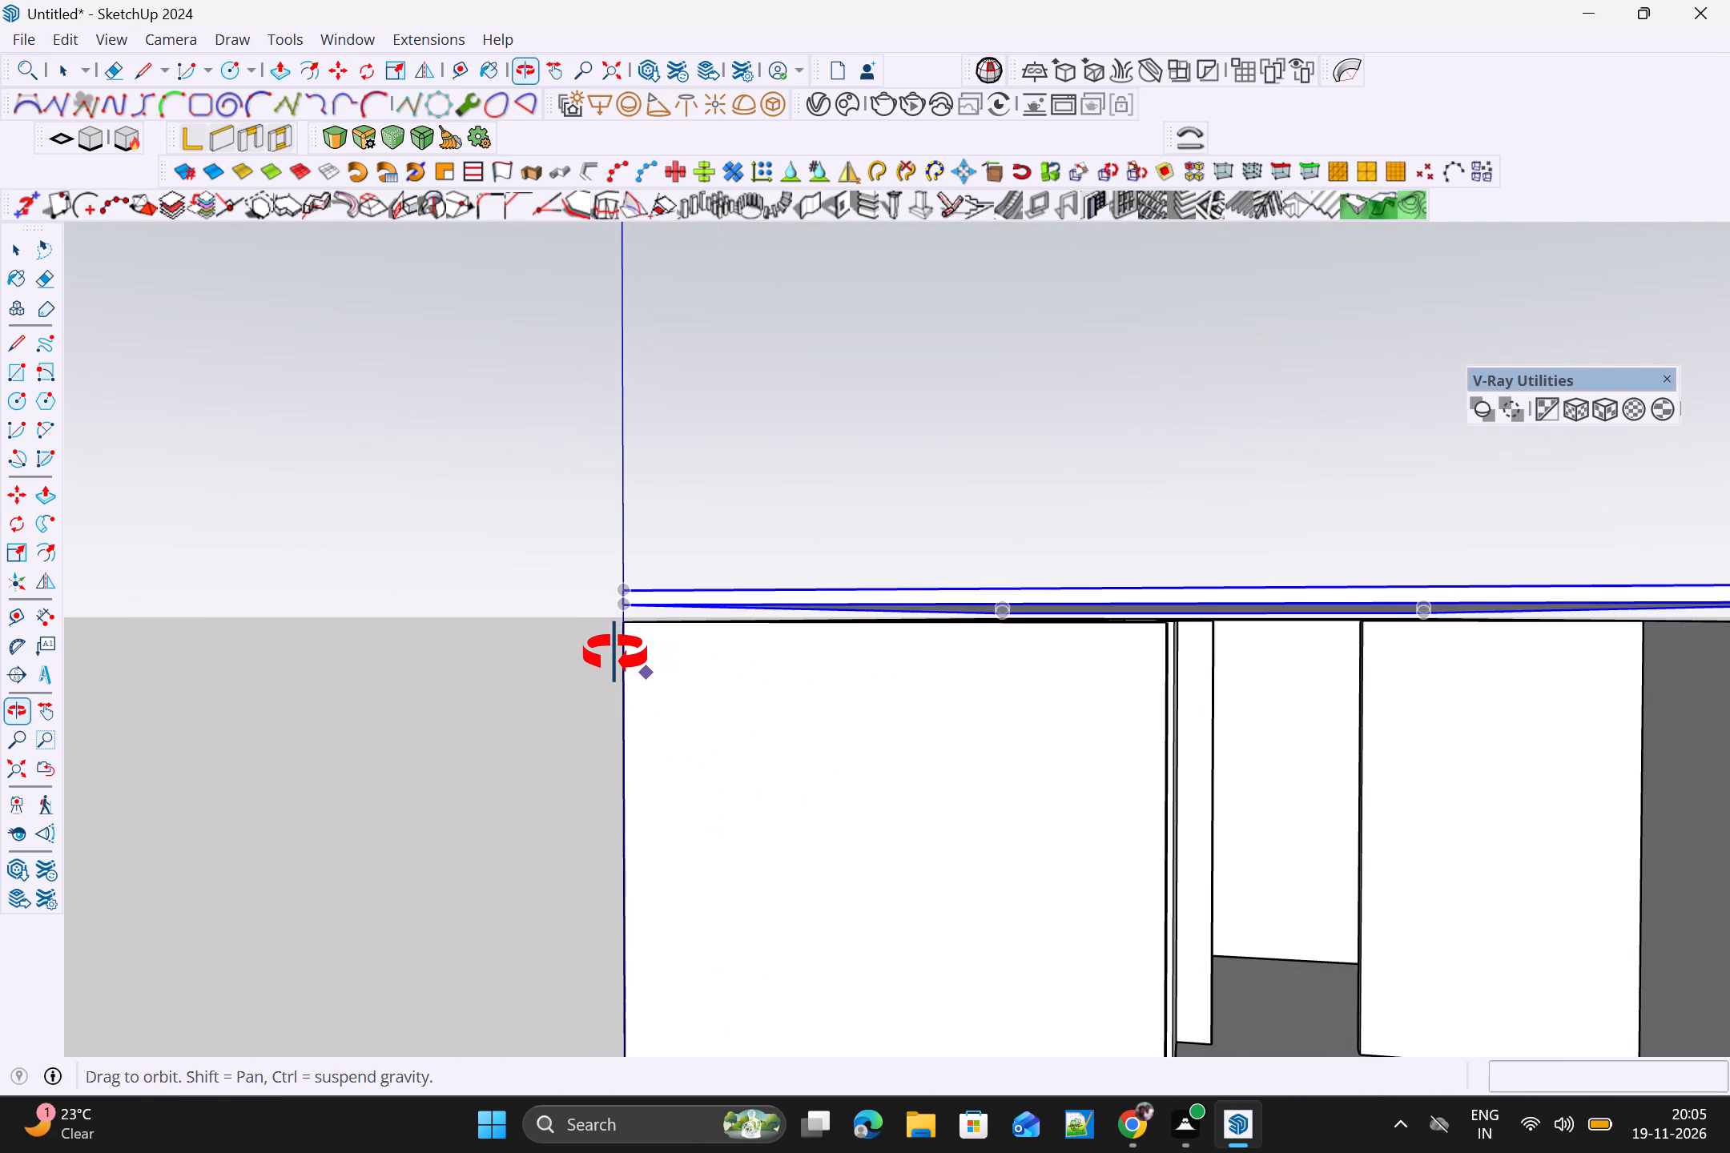
middle_click_drag(615, 654, 718, 753)
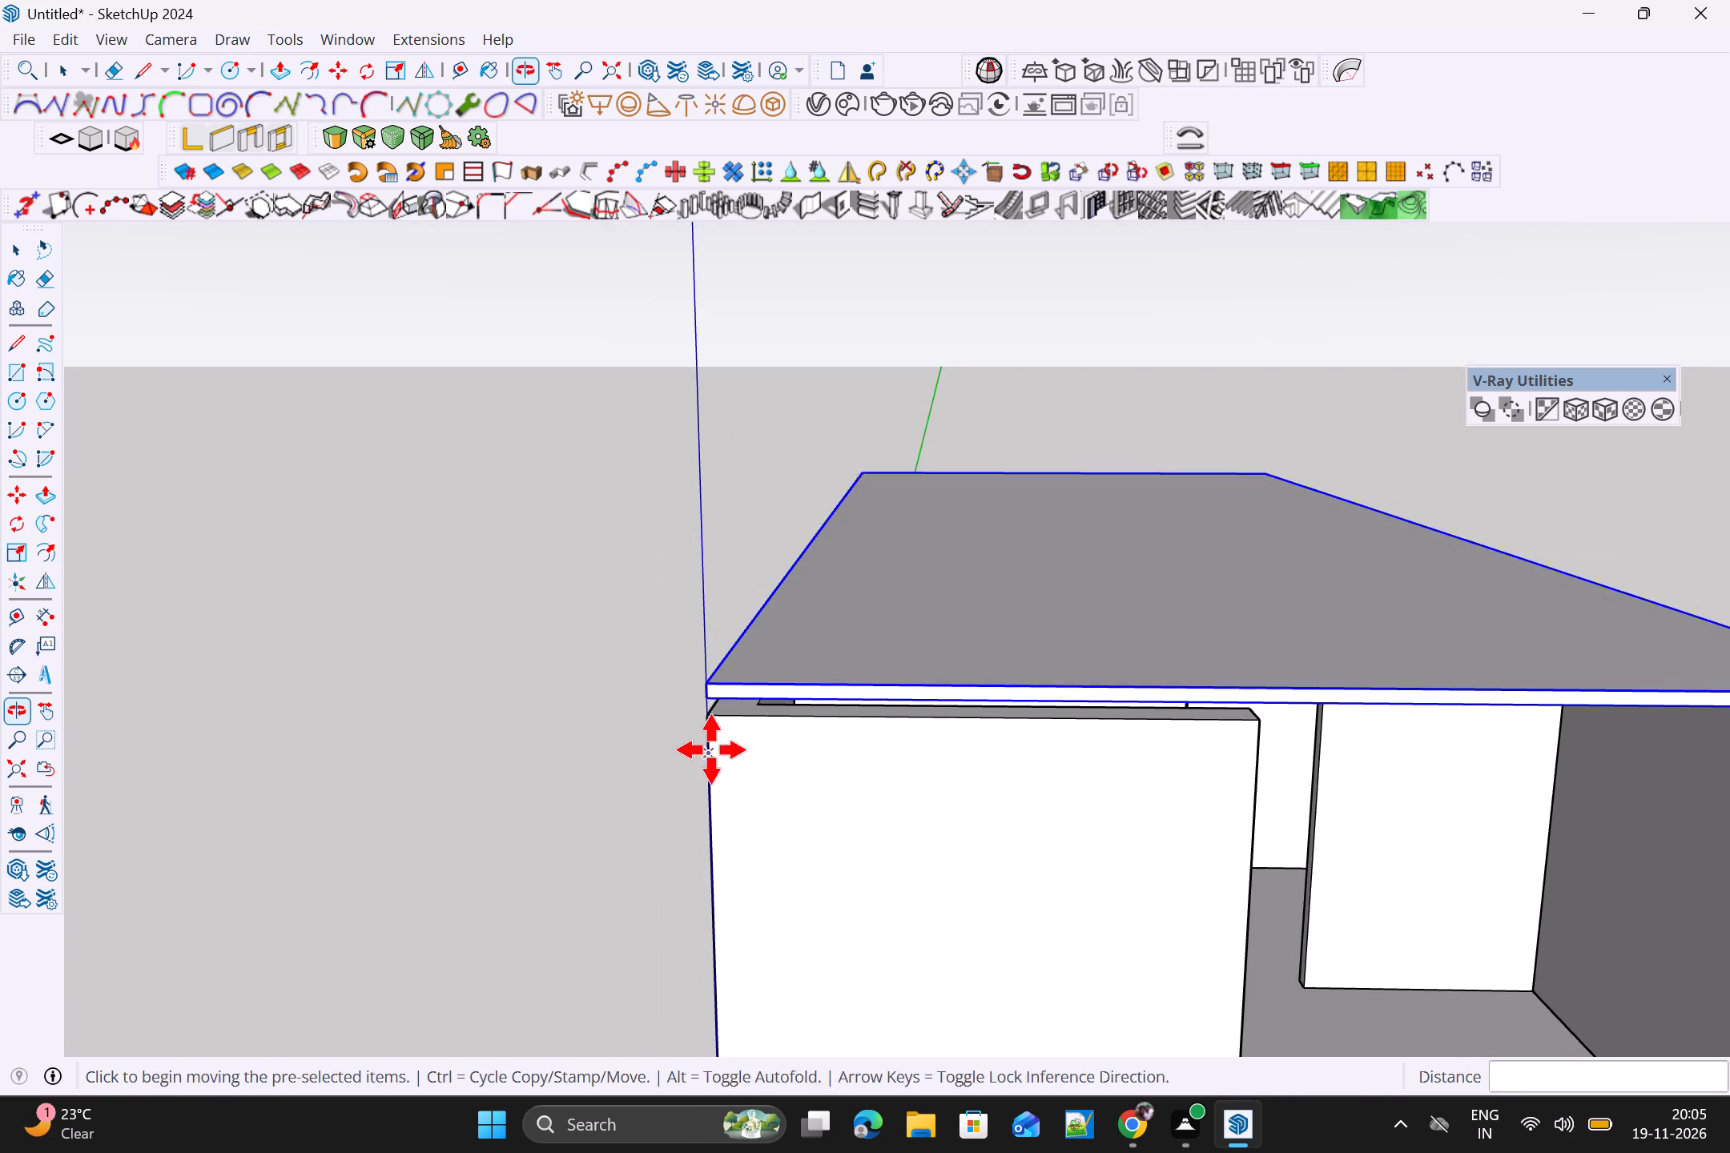
left_click(711, 701)
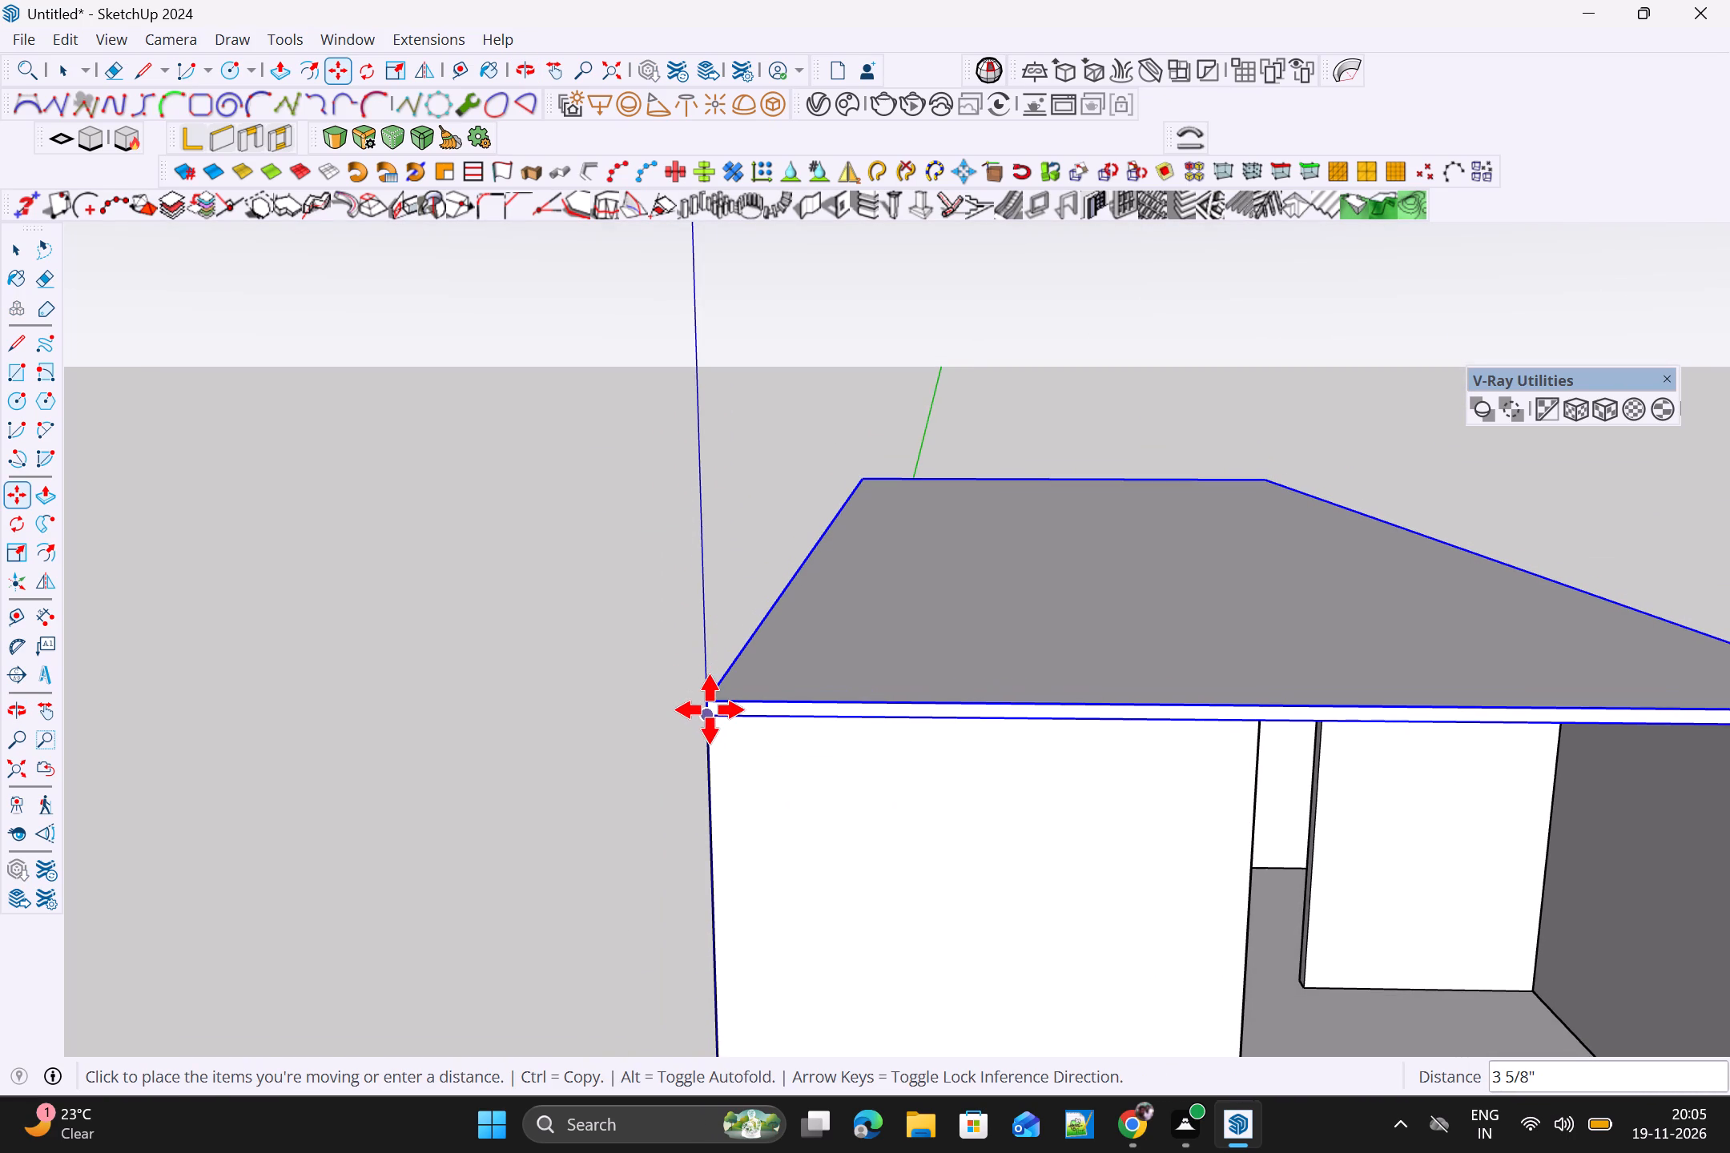
left_click(710, 709)
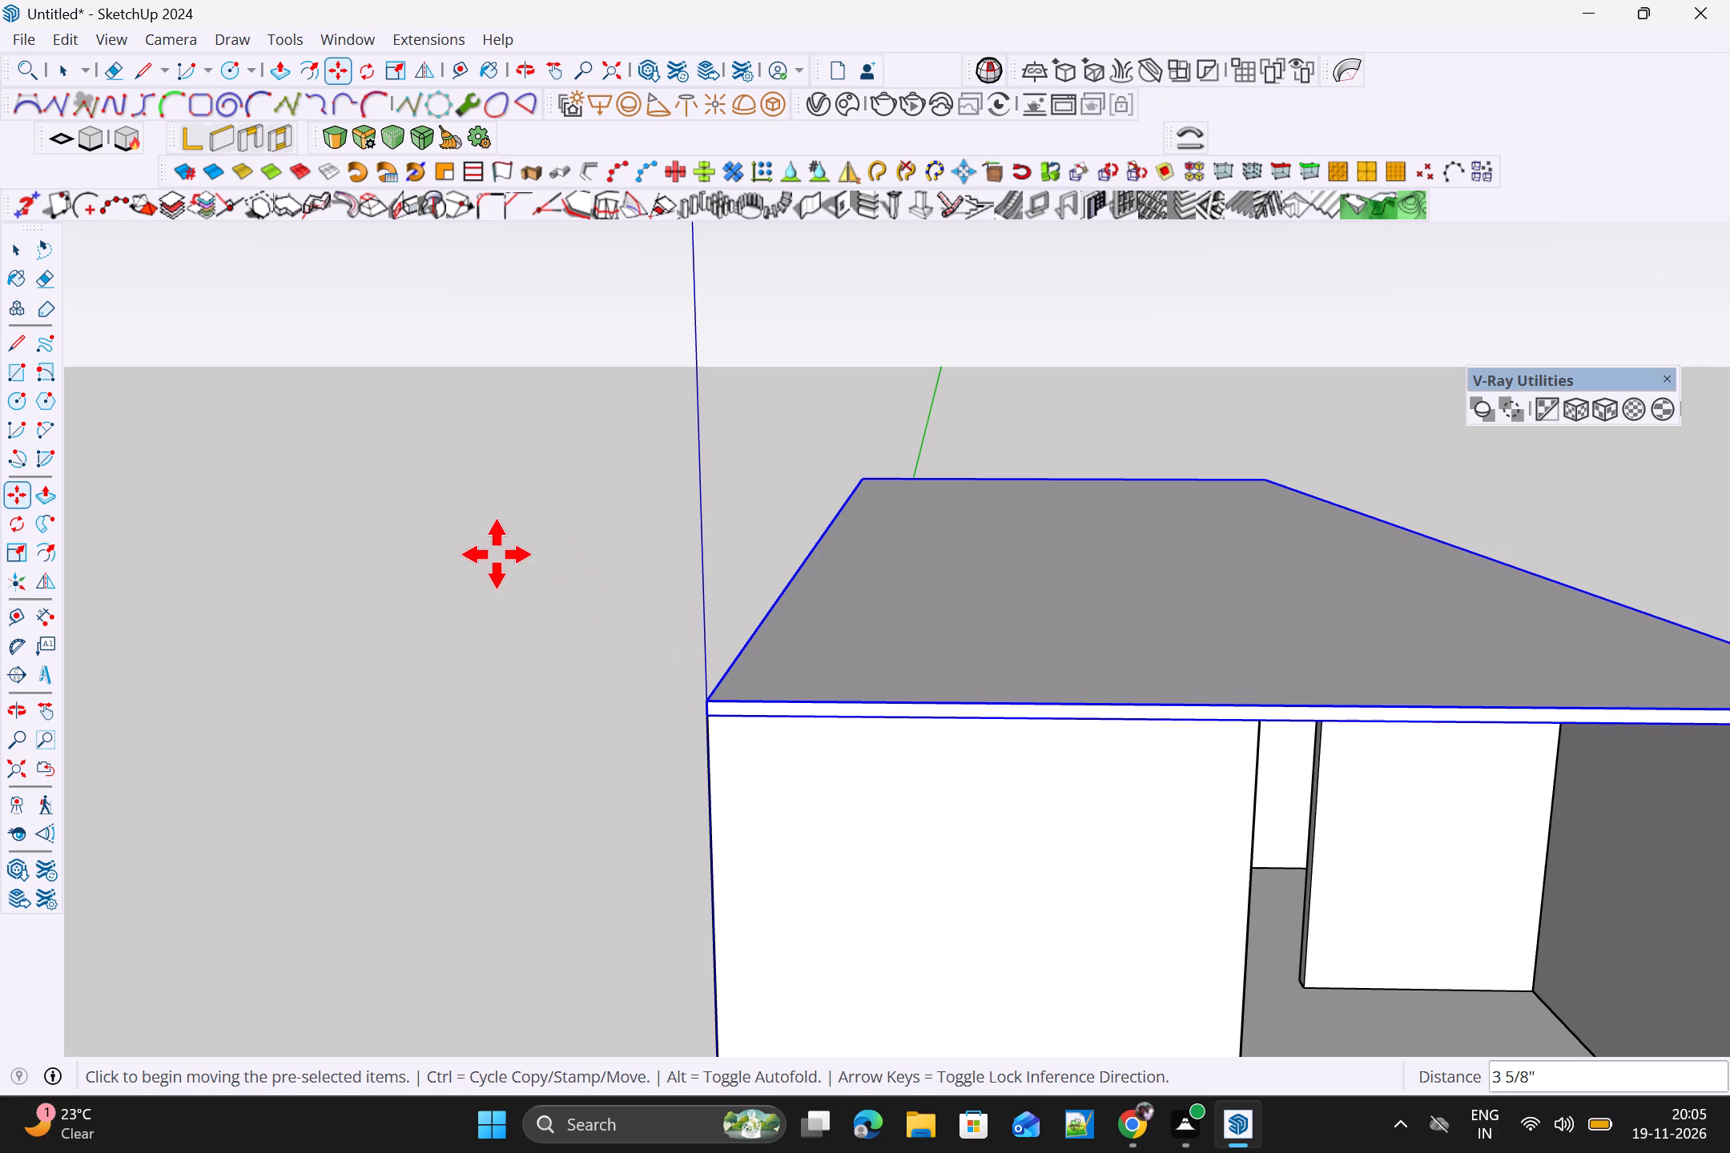
key("space")
scroll(677, 668, "down", 8)
left_click_drag(1429, 757, 1340, 885)
scroll(1327, 797, "down", 4)
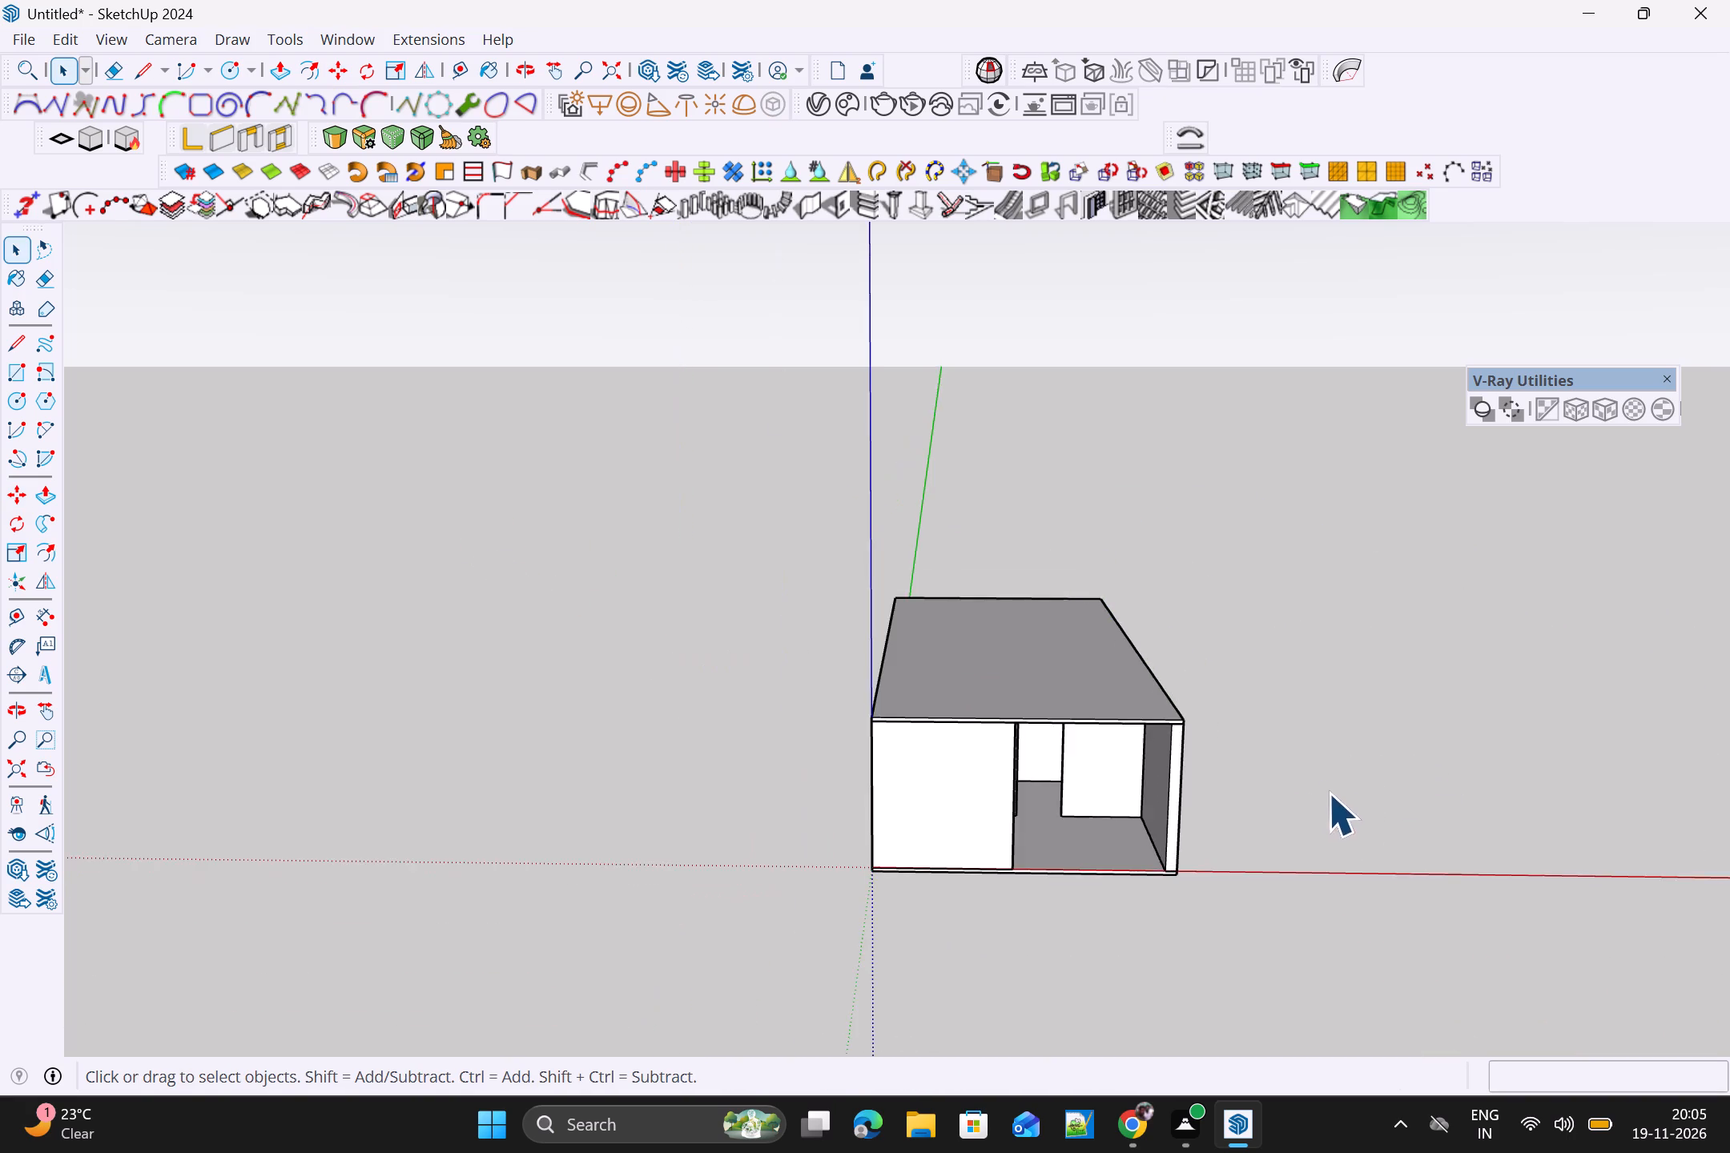
Copy the wall group straight up by its bottom front corner onto the roof slab's front corner as a second storey.
middle_click_drag(1328, 793, 1283, 822)
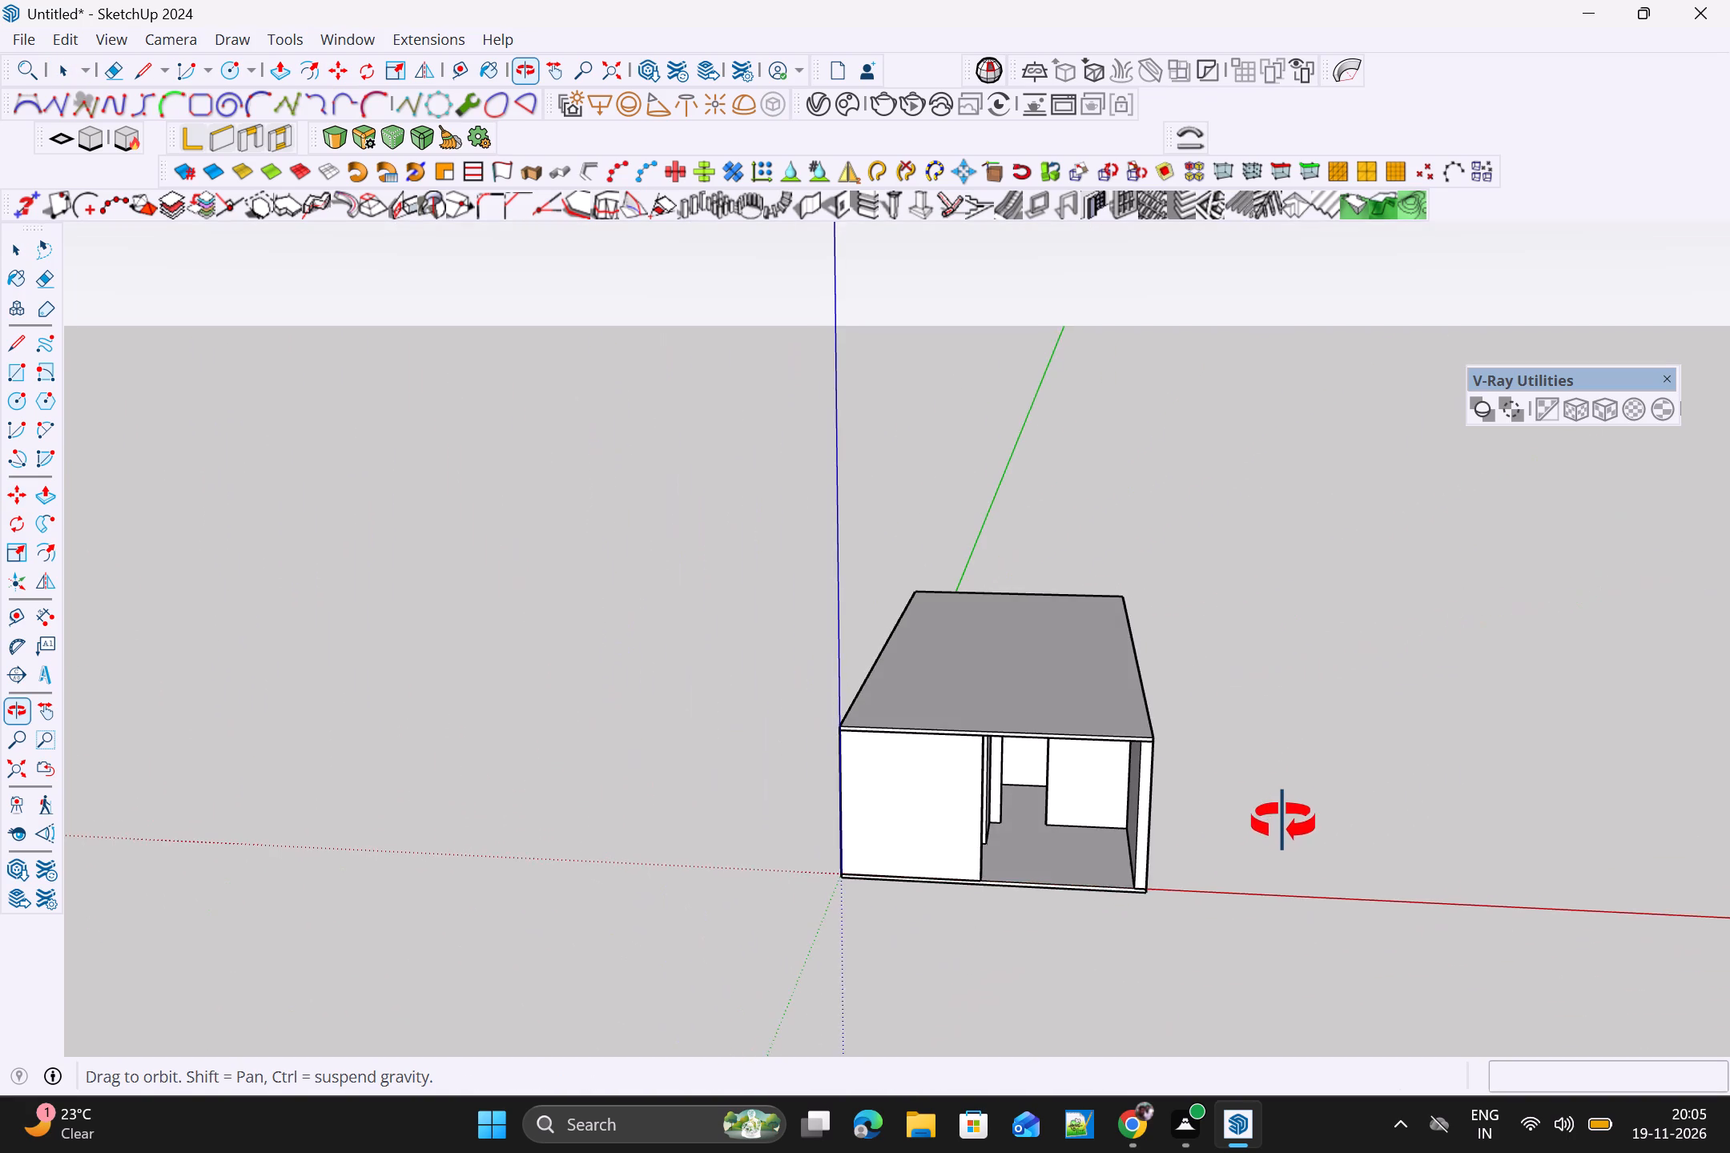
middle_click_drag(1283, 822, 1201, 762)
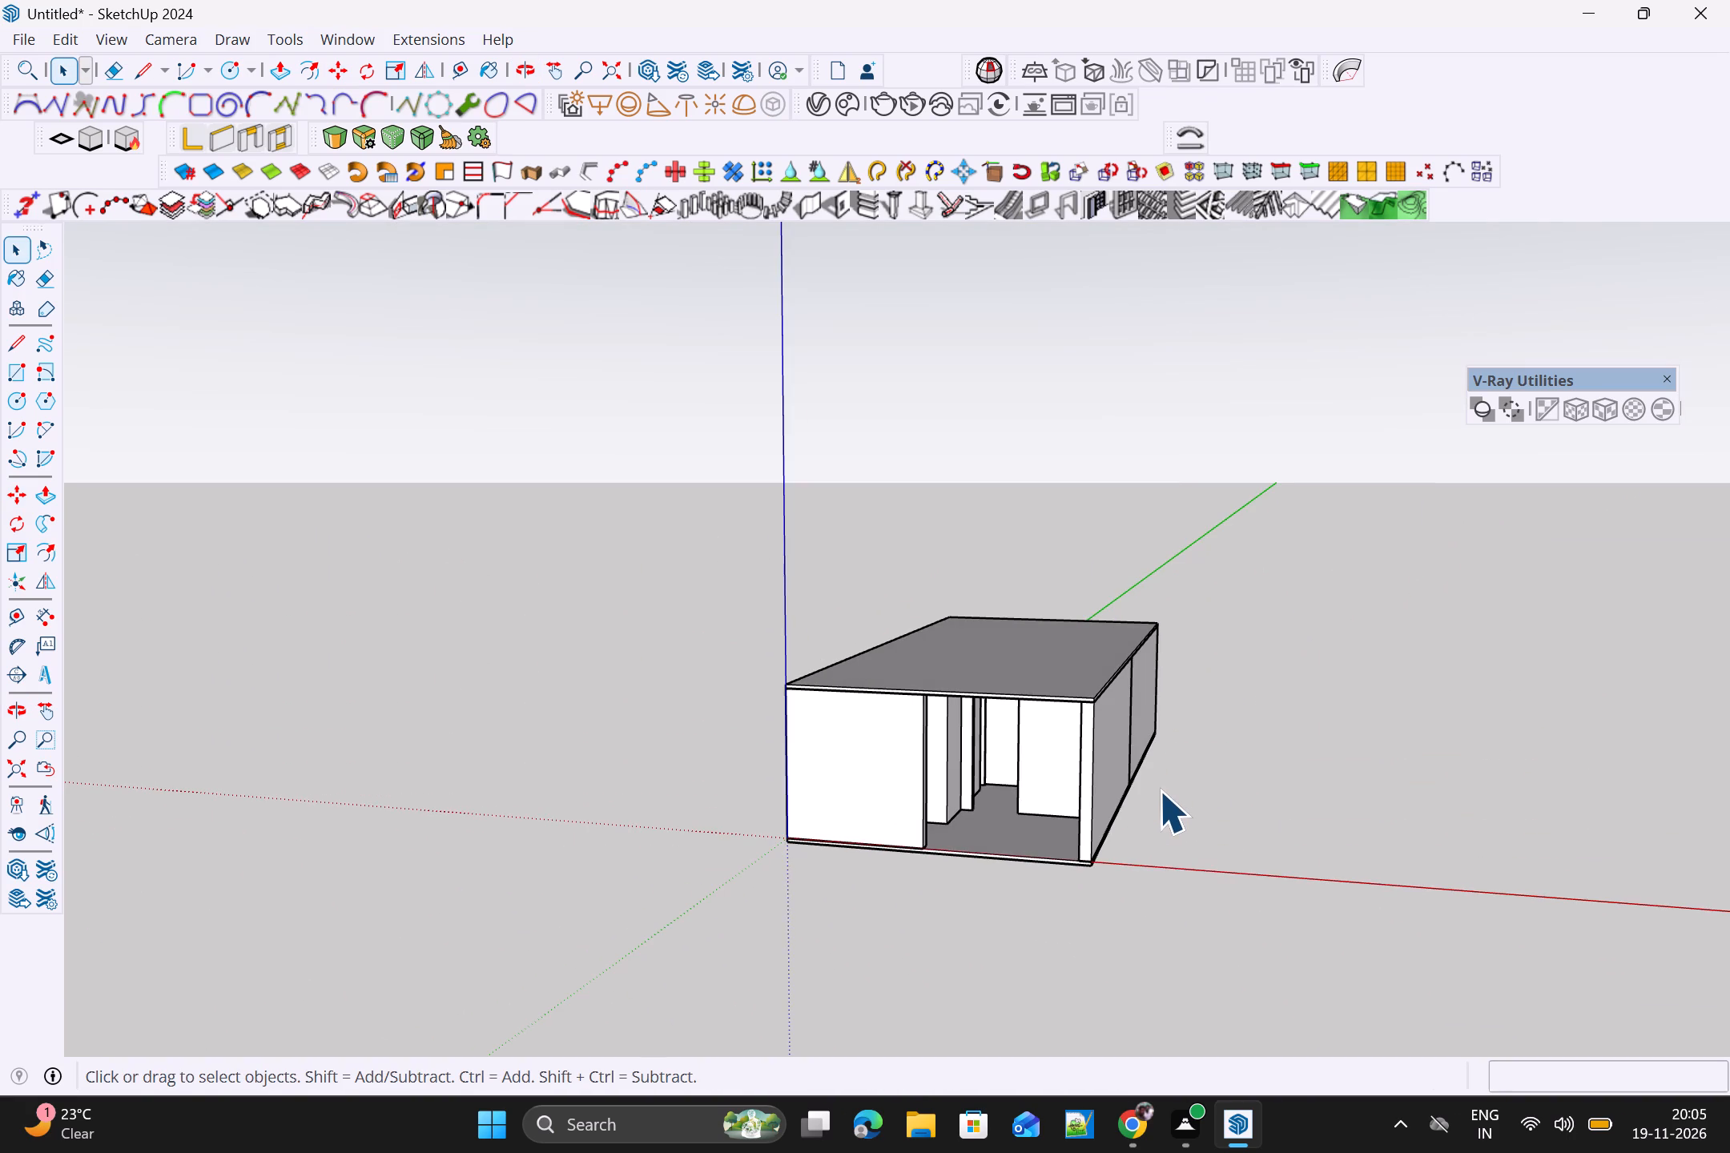
key("m")
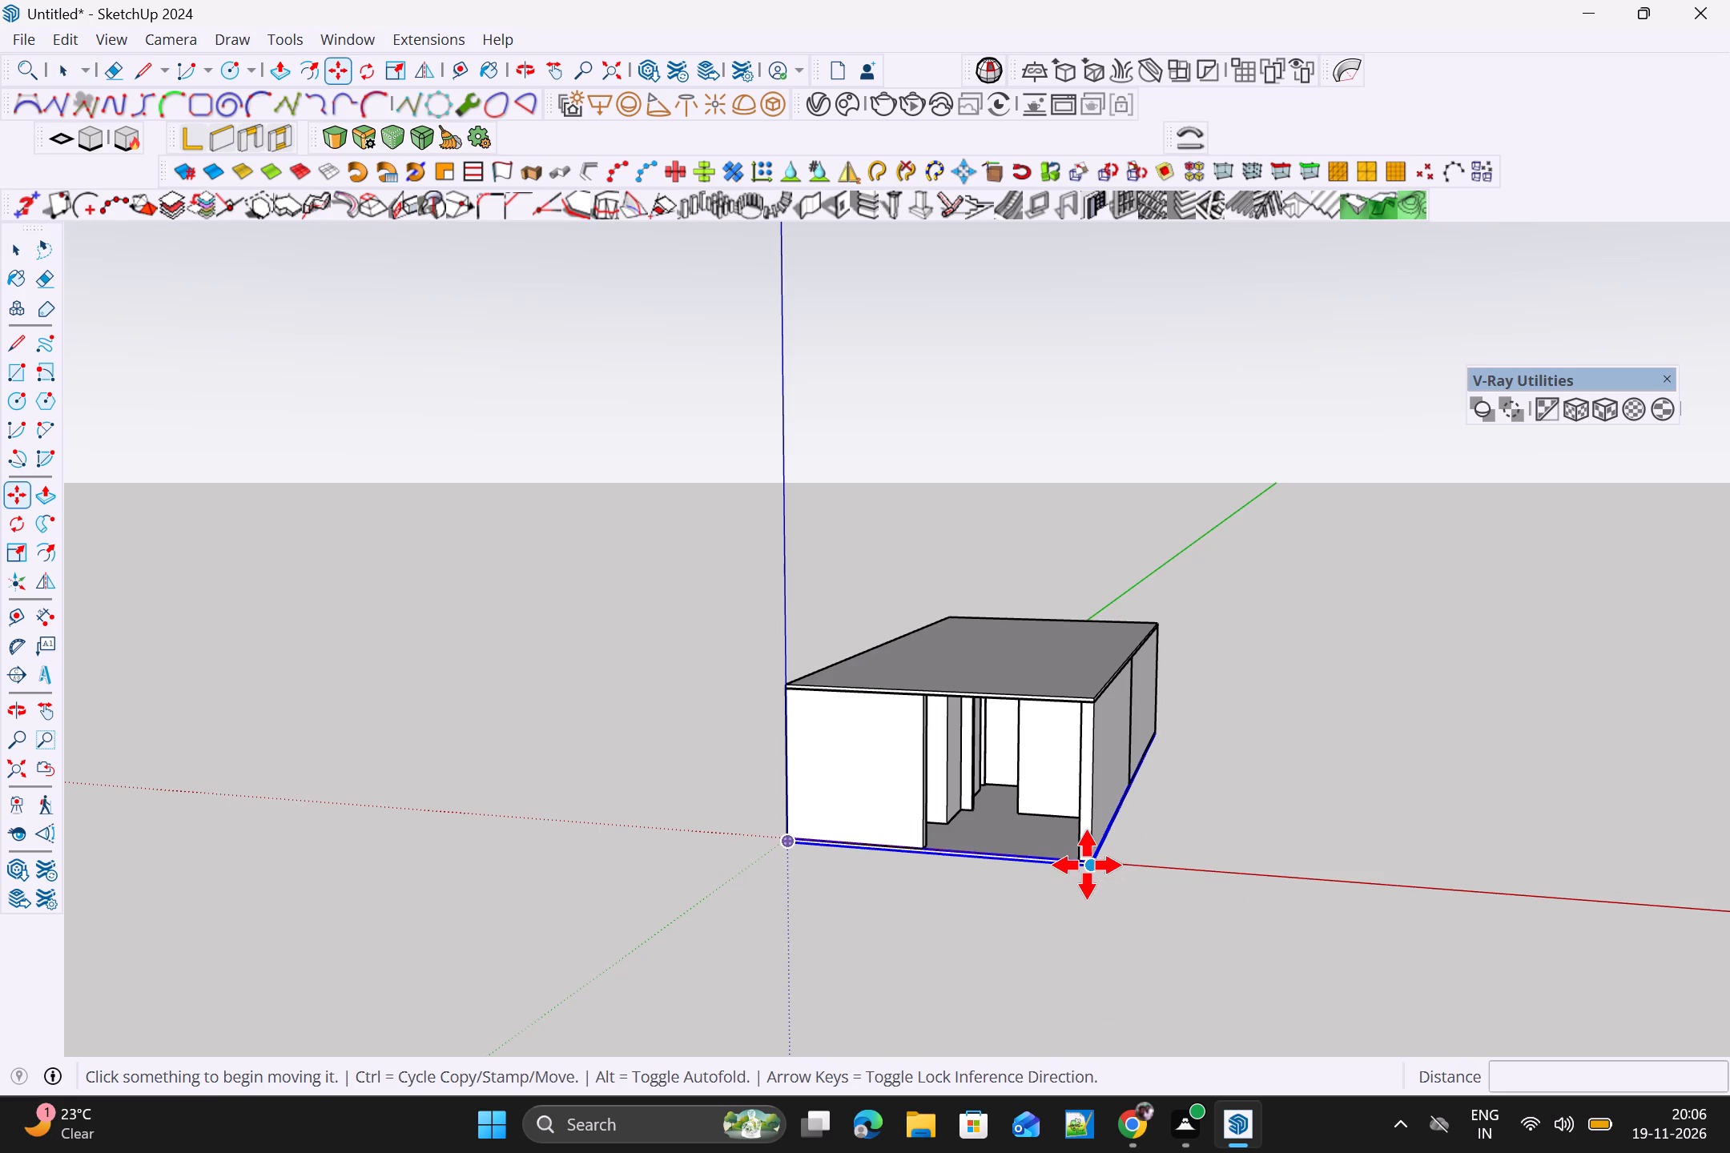
scroll(1083, 862, "up", 3)
key("space")
scroll(1092, 863, "up", 3)
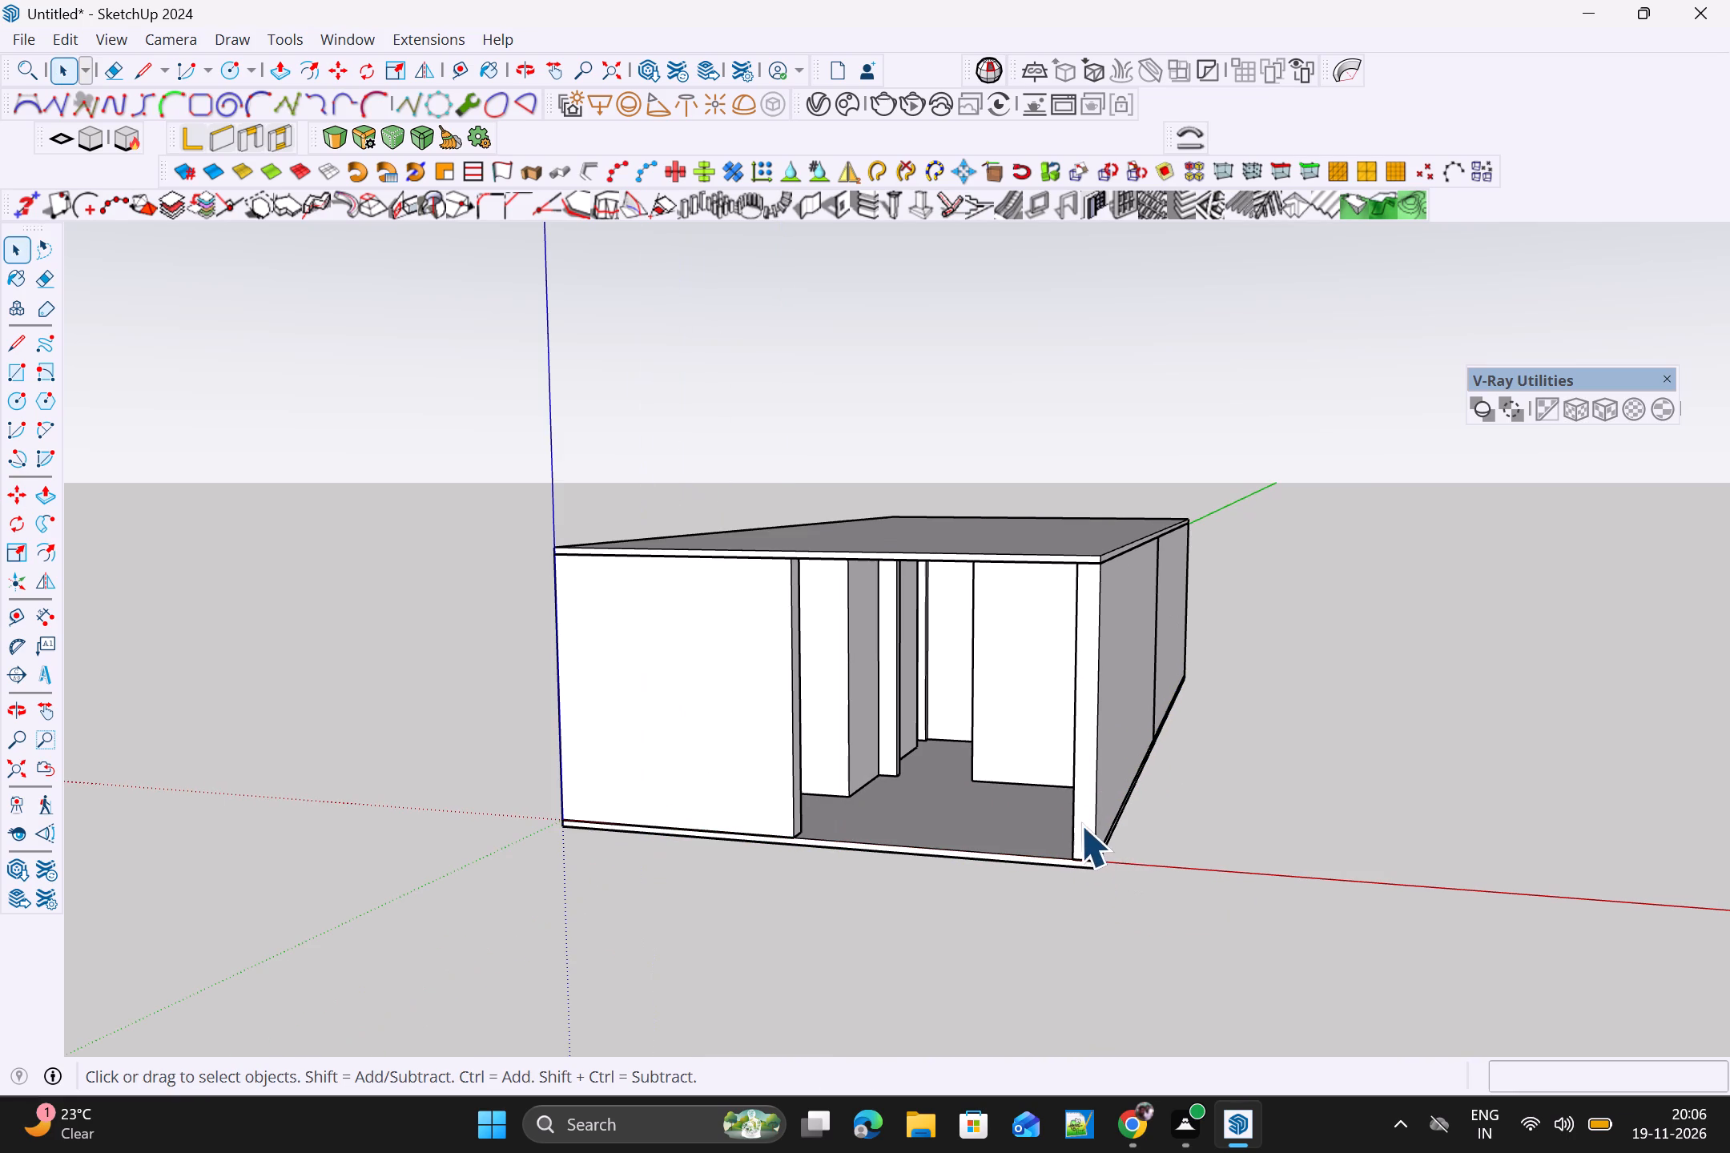
key("m")
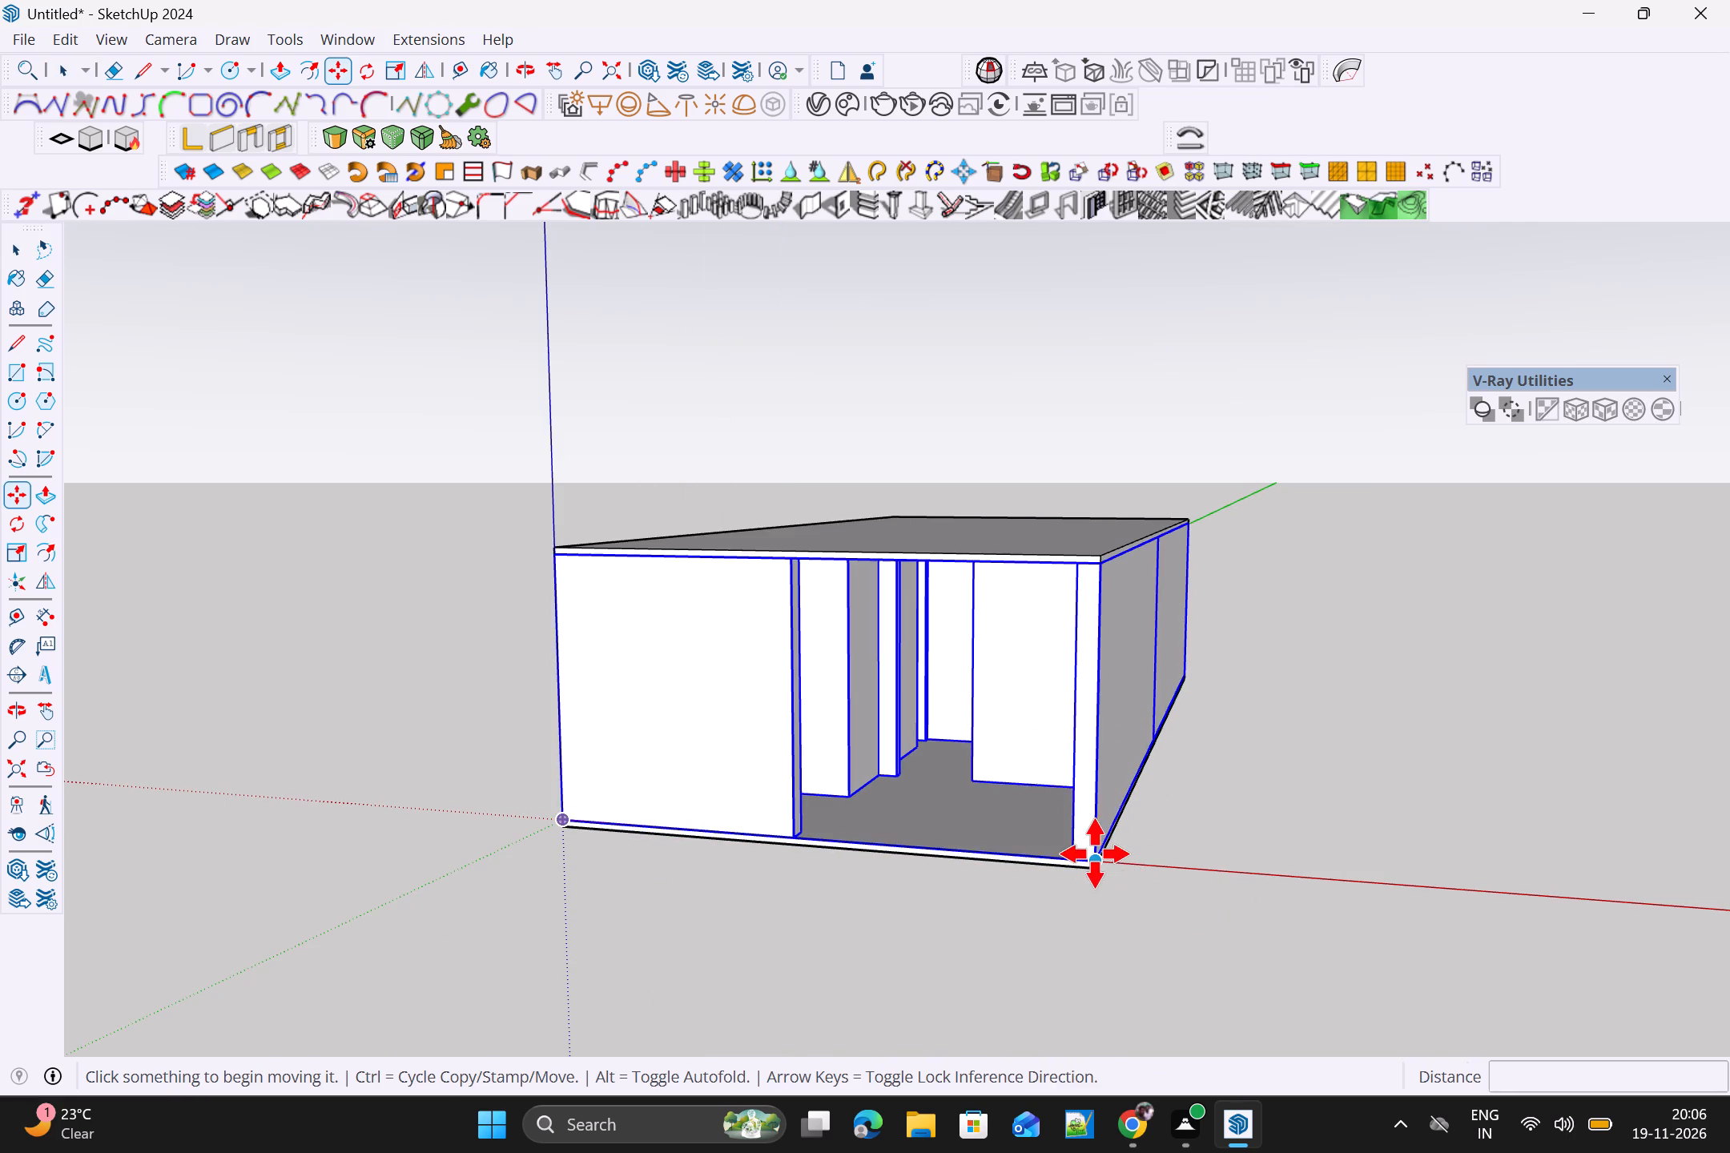
left_click(1090, 851)
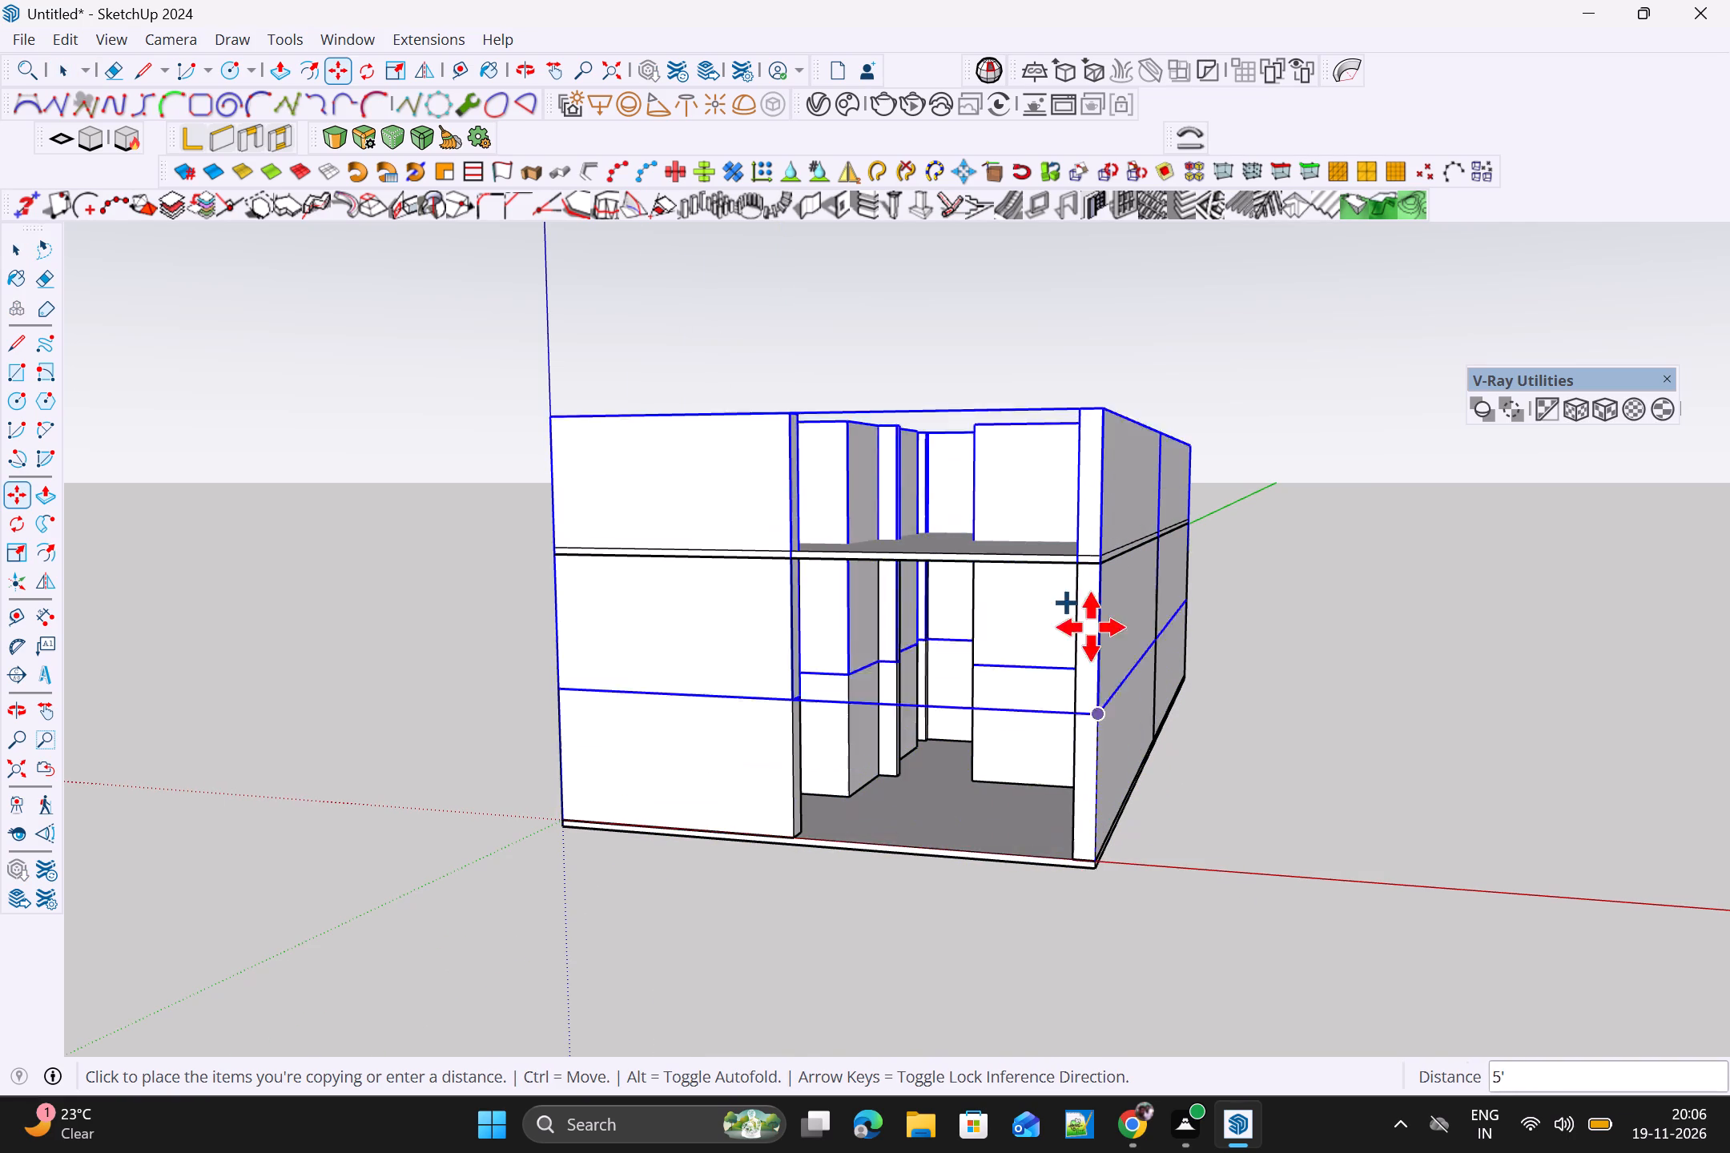
left_click(1100, 562)
Copy the slab between the two storeys up by its bottom front corner onto the top corner of the second-storey walls.
scroll(1112, 618, "down", 3)
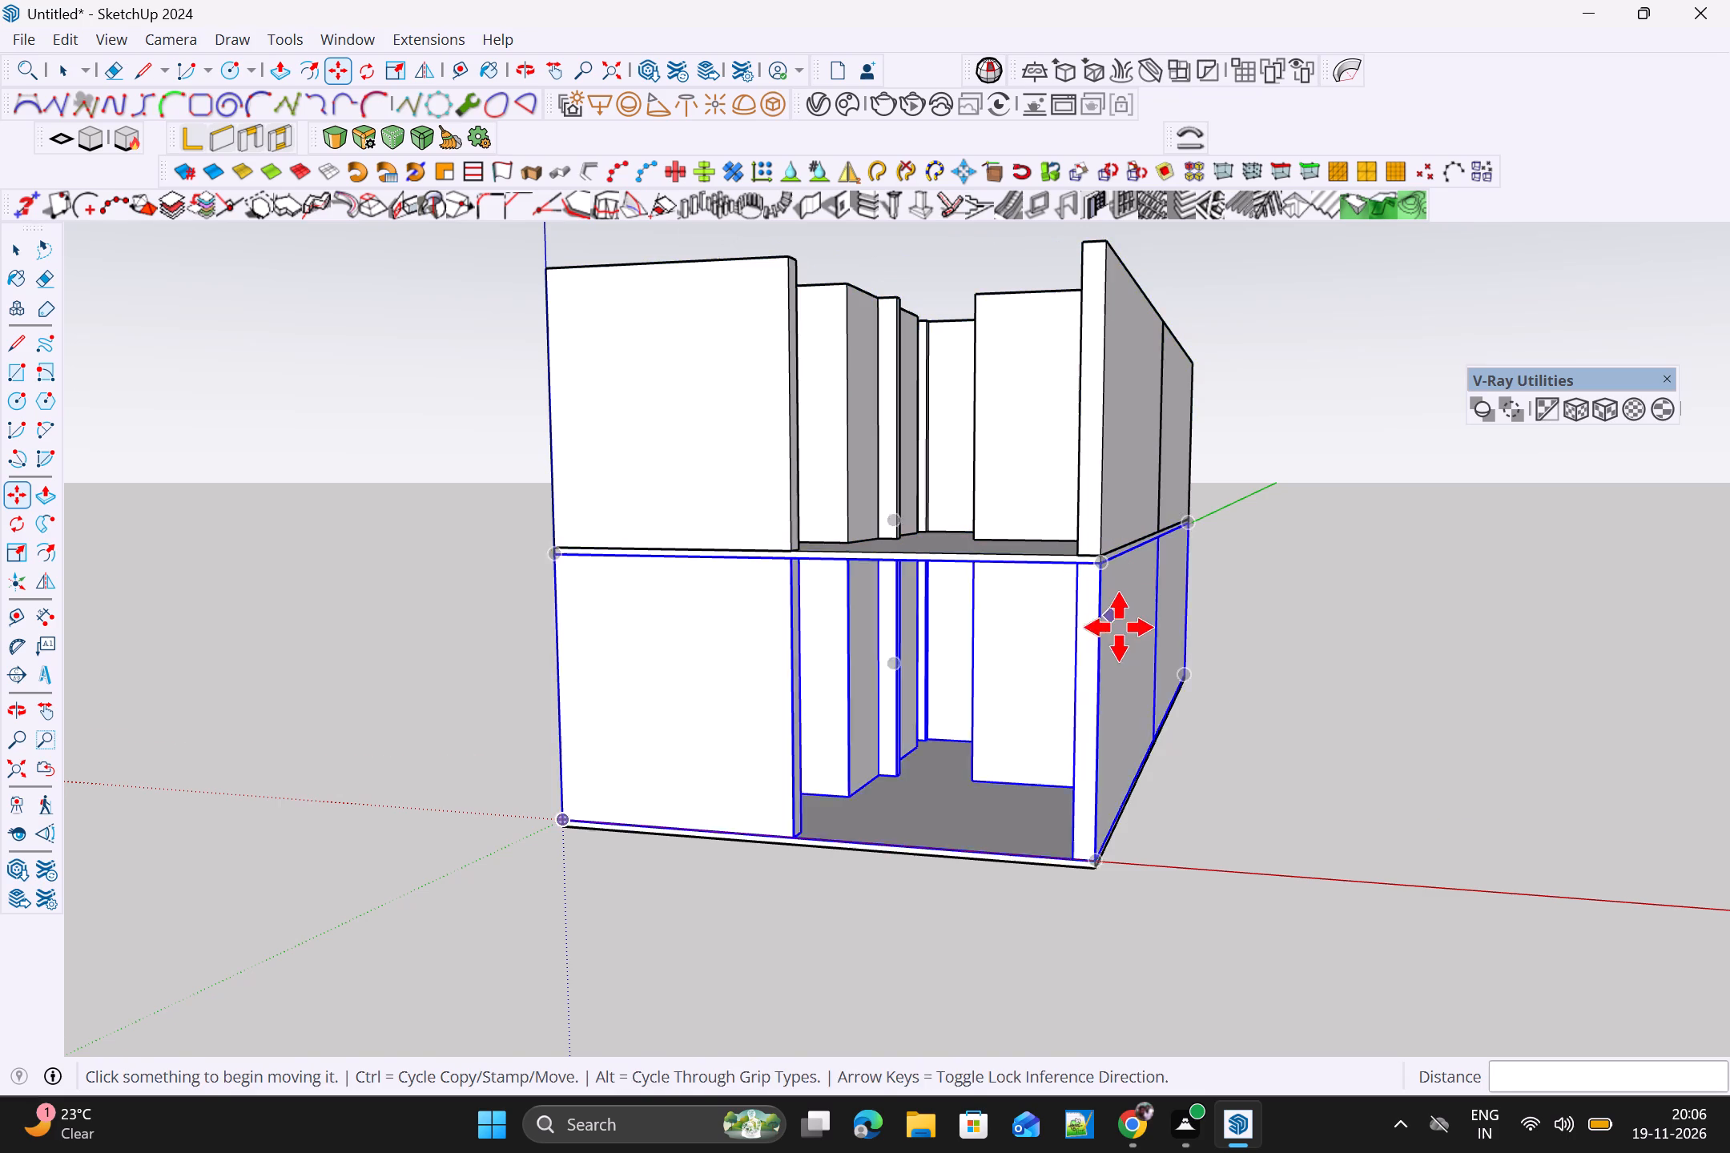
middle_click_drag(1123, 639, 1186, 765)
scroll(1129, 711, "up", 2)
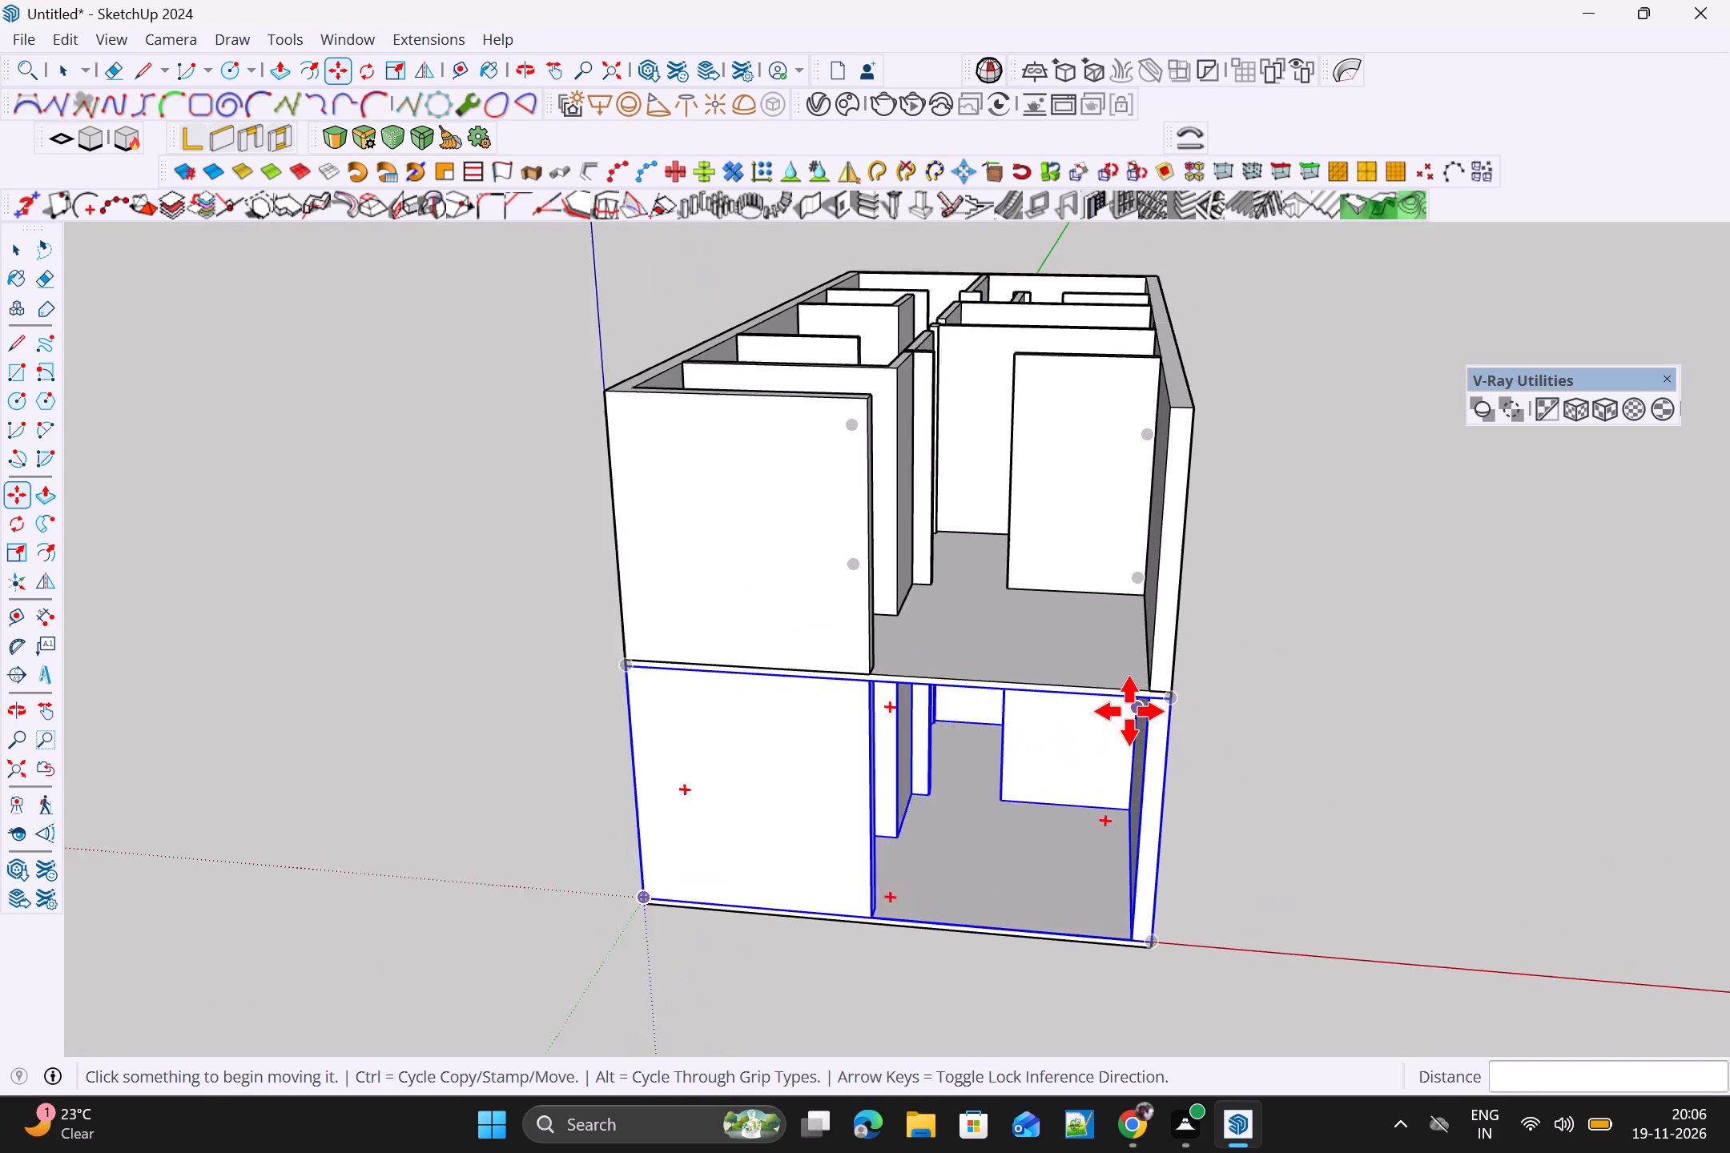
scroll(1129, 711, "up", 1)
key("space")
left_click(1122, 685)
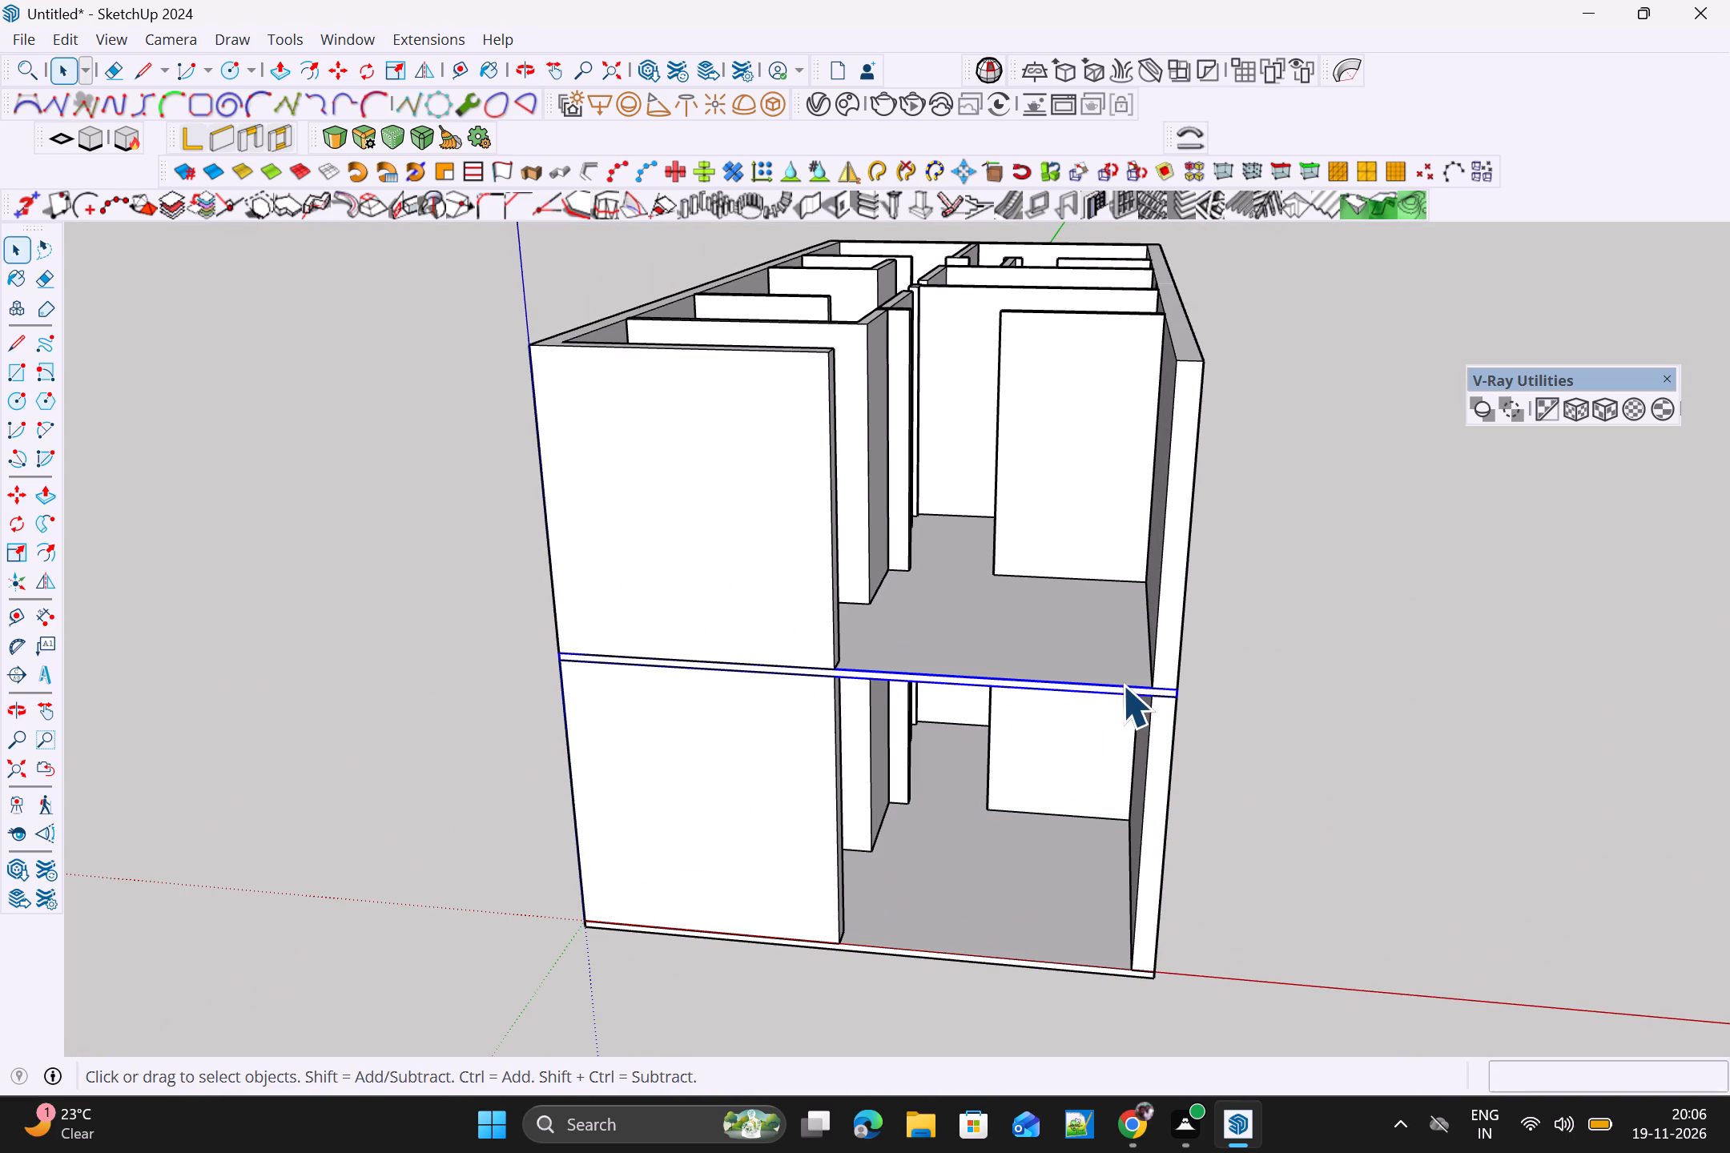
key("m")
left_click(1179, 698)
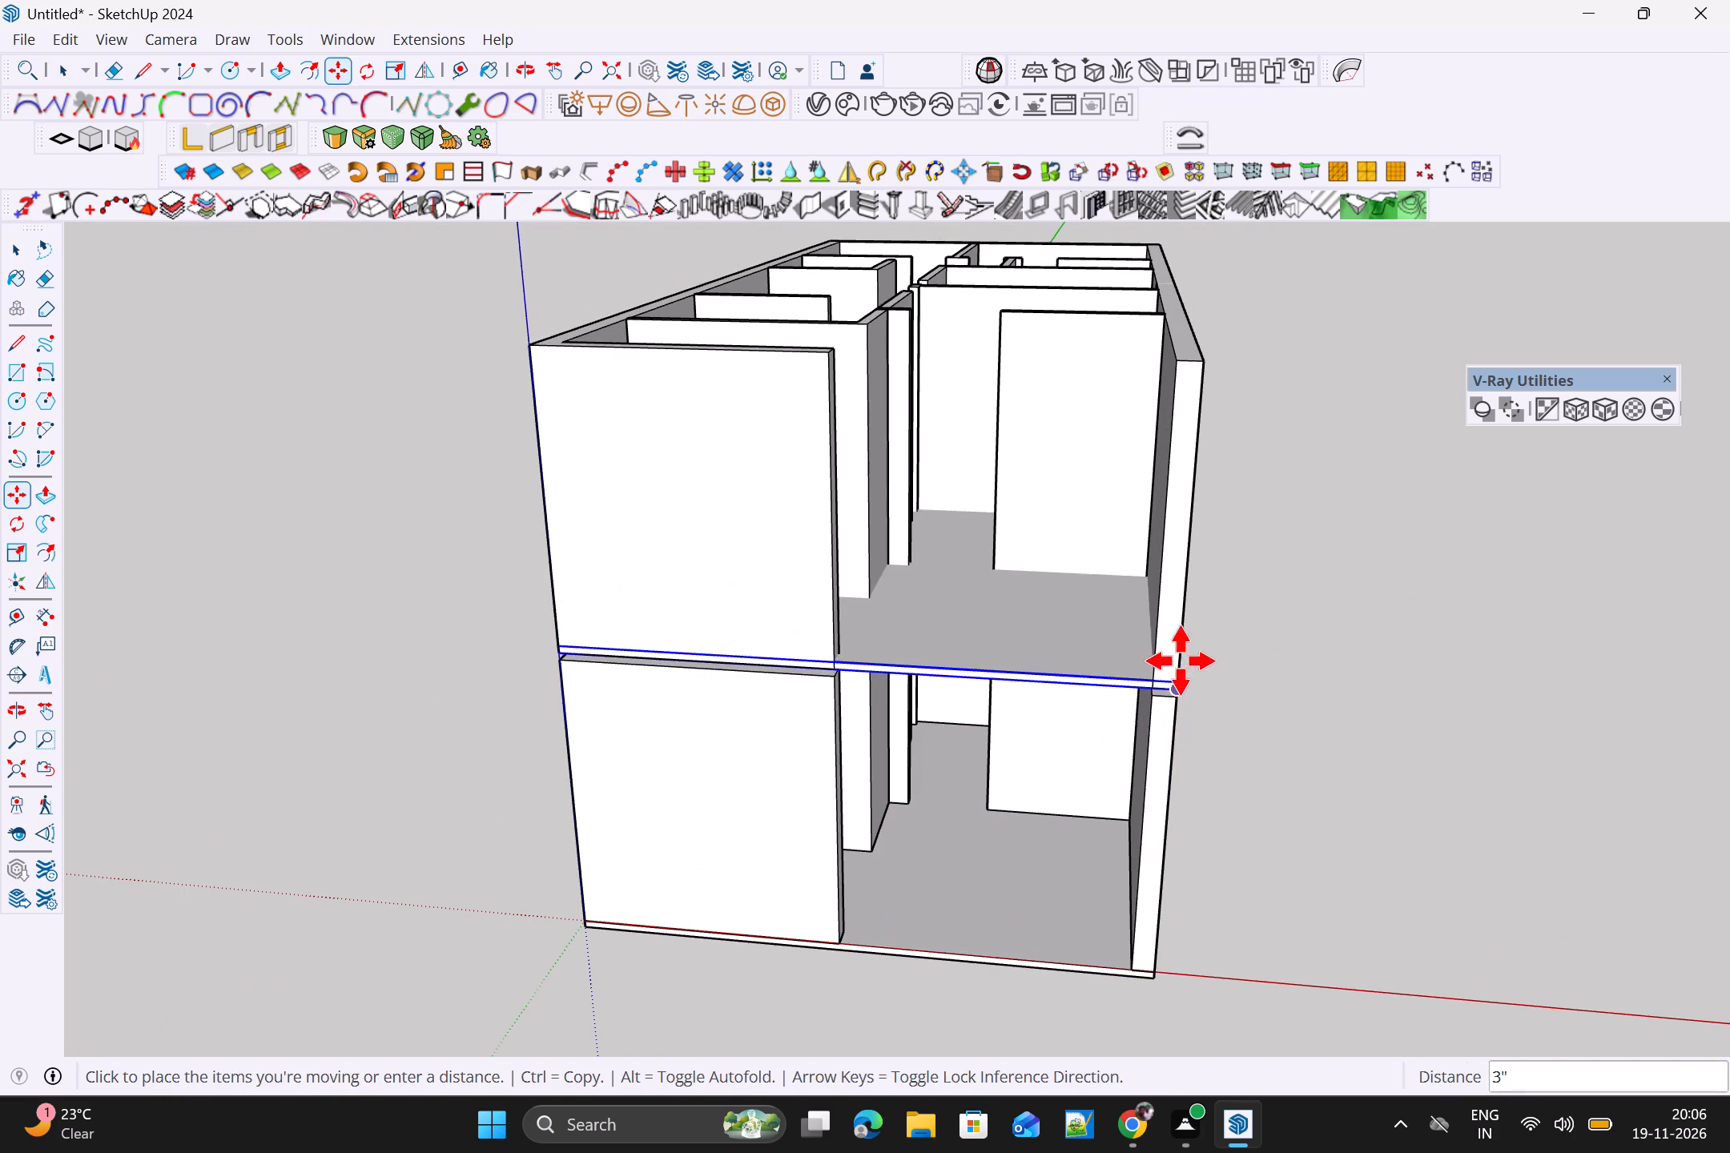
left_click(1195, 349)
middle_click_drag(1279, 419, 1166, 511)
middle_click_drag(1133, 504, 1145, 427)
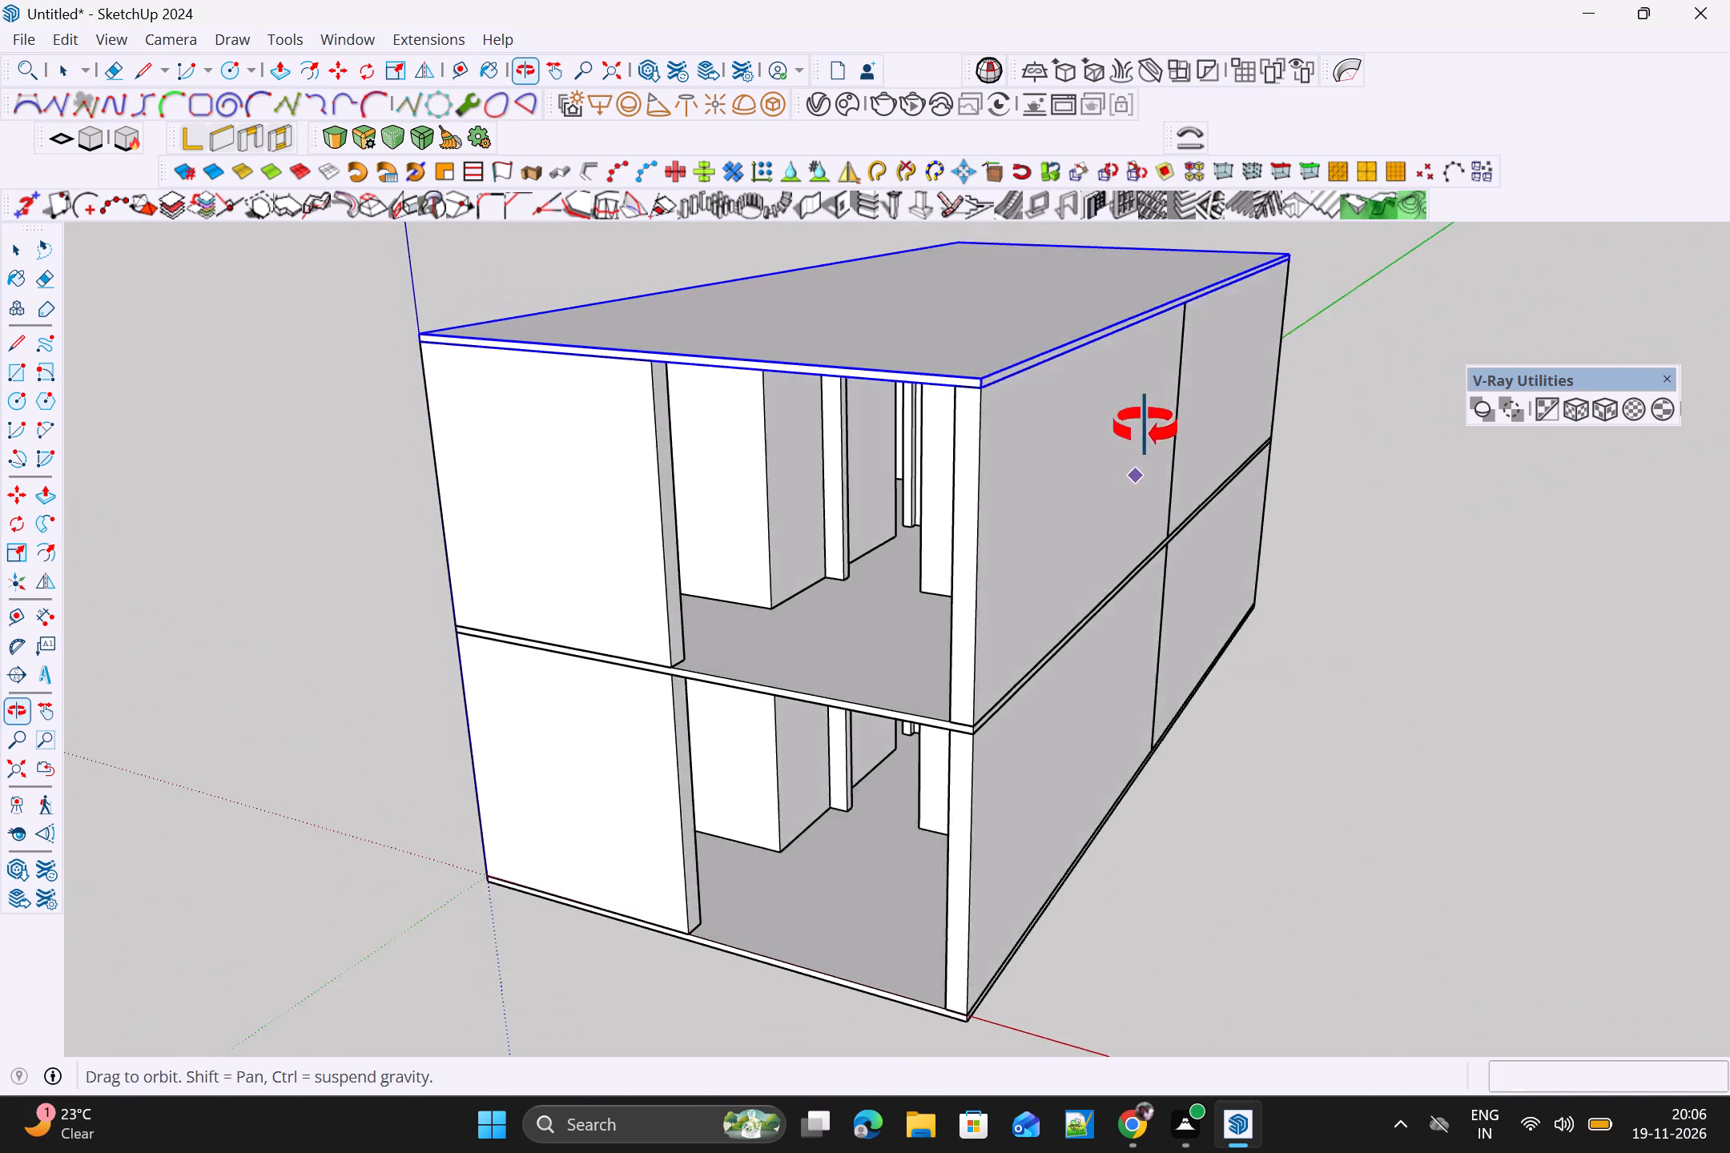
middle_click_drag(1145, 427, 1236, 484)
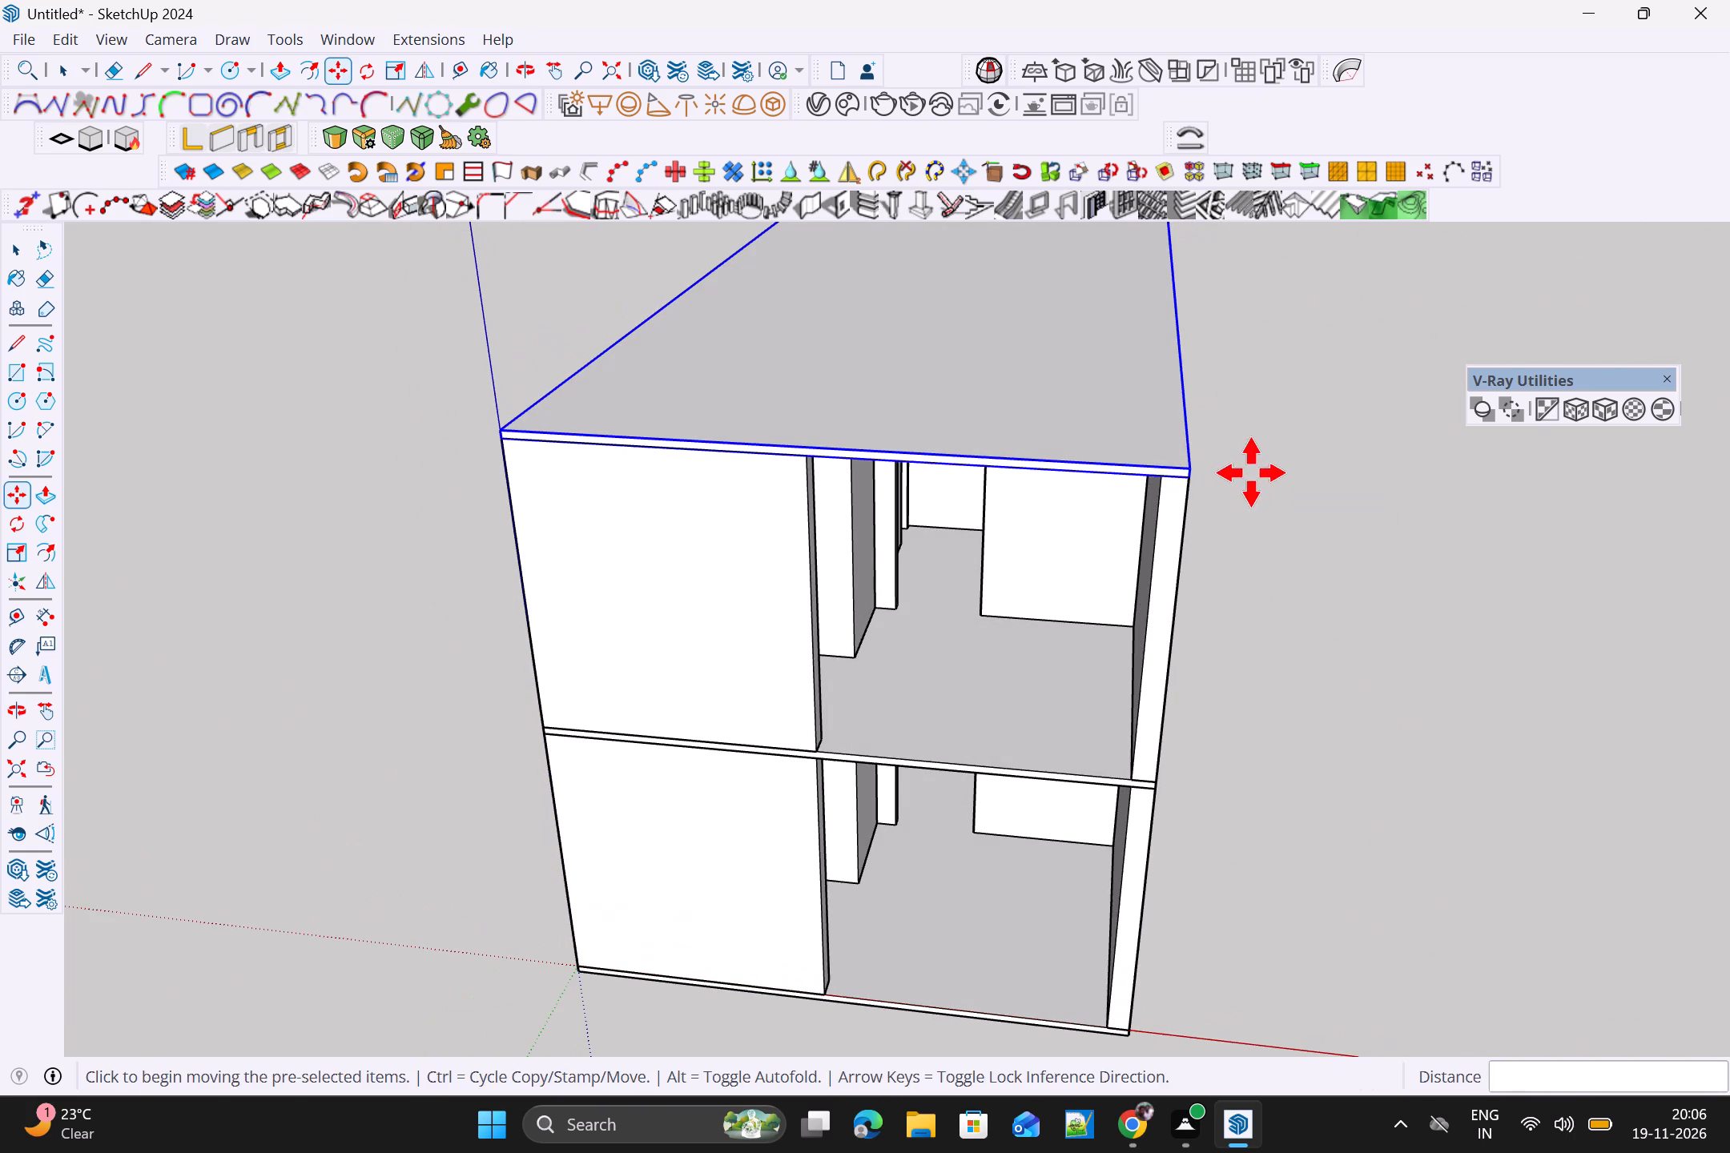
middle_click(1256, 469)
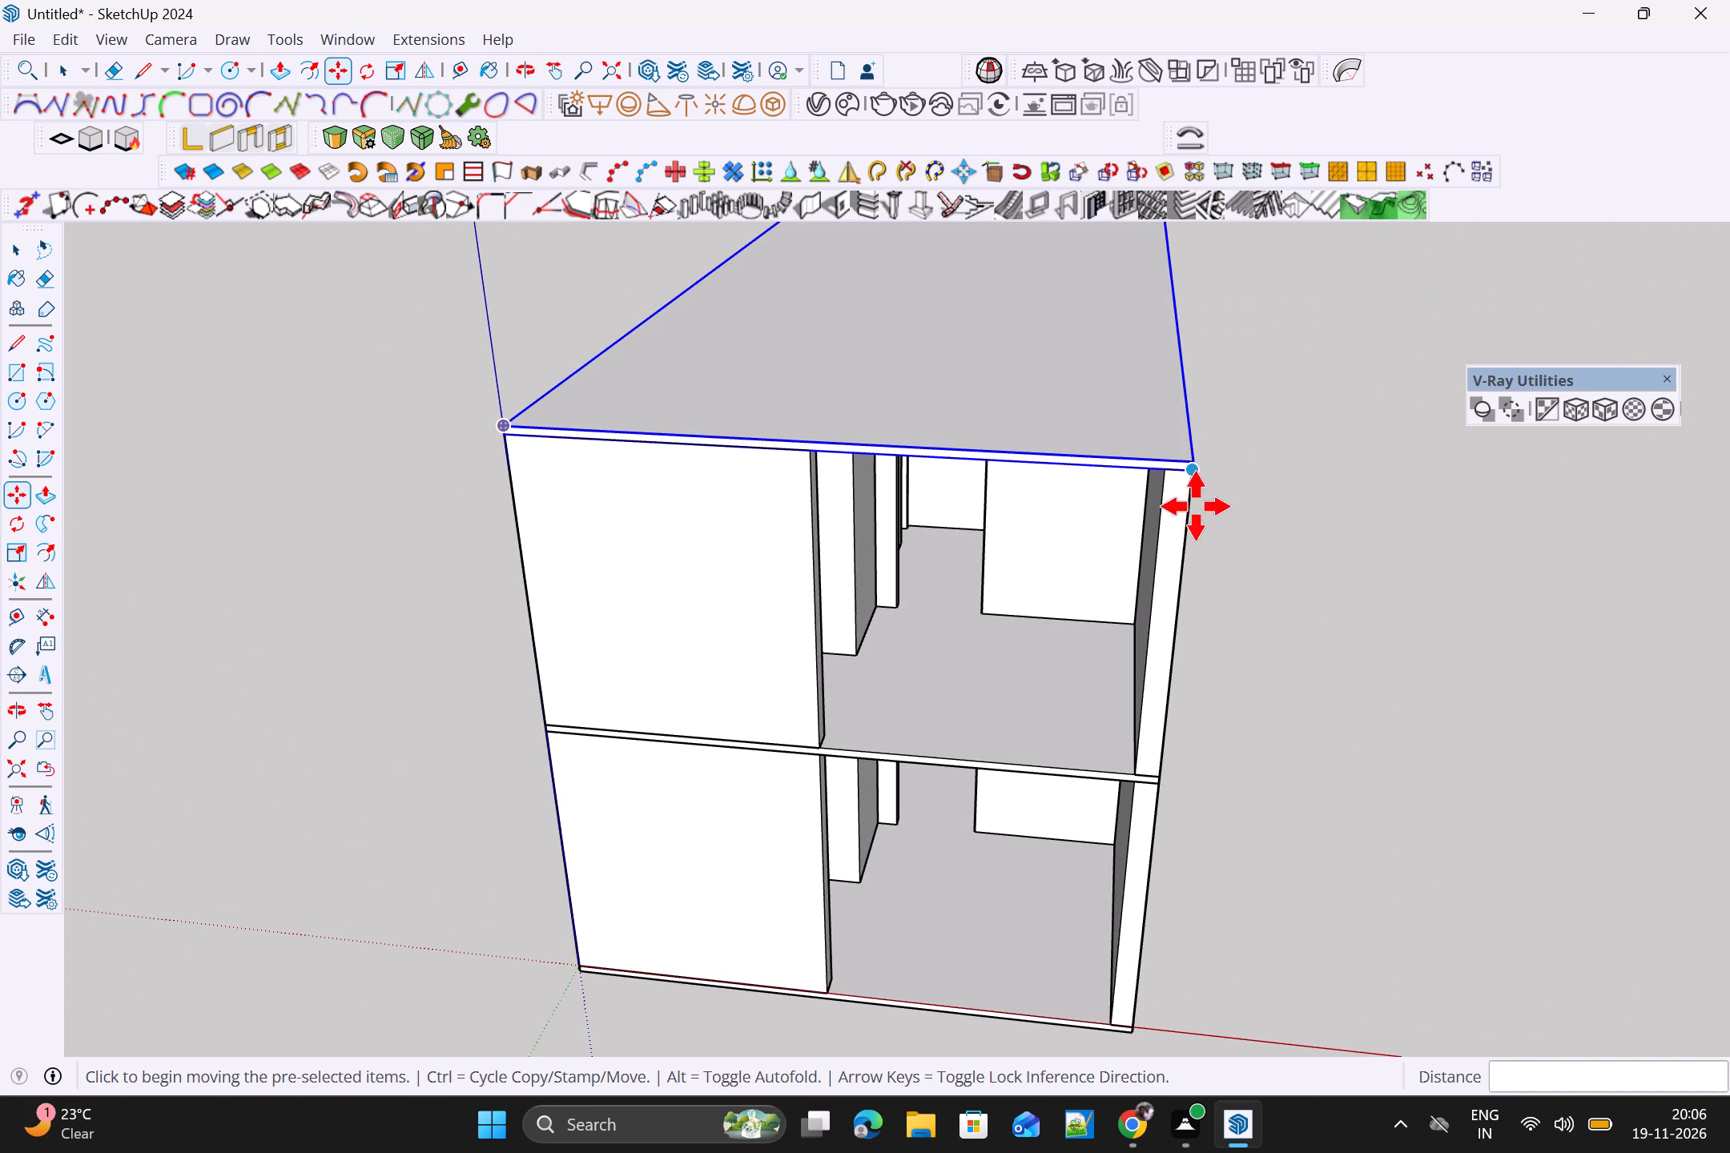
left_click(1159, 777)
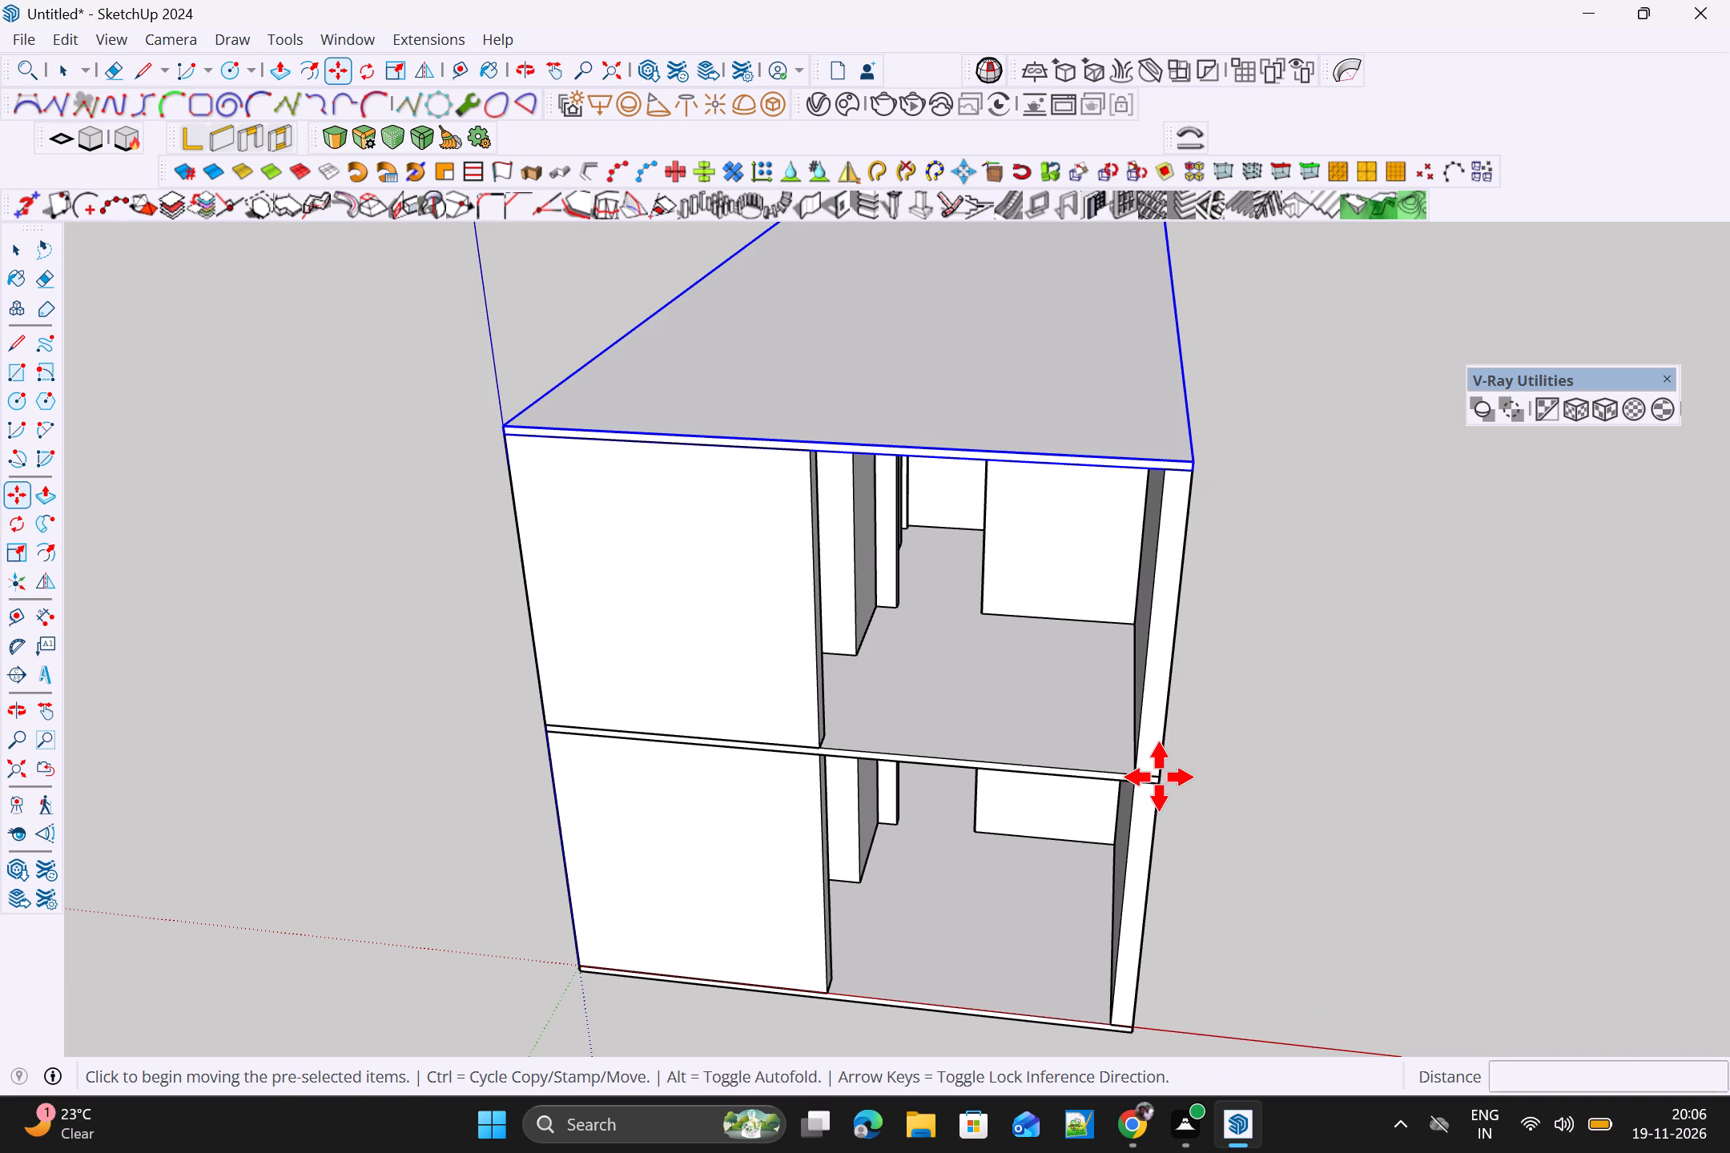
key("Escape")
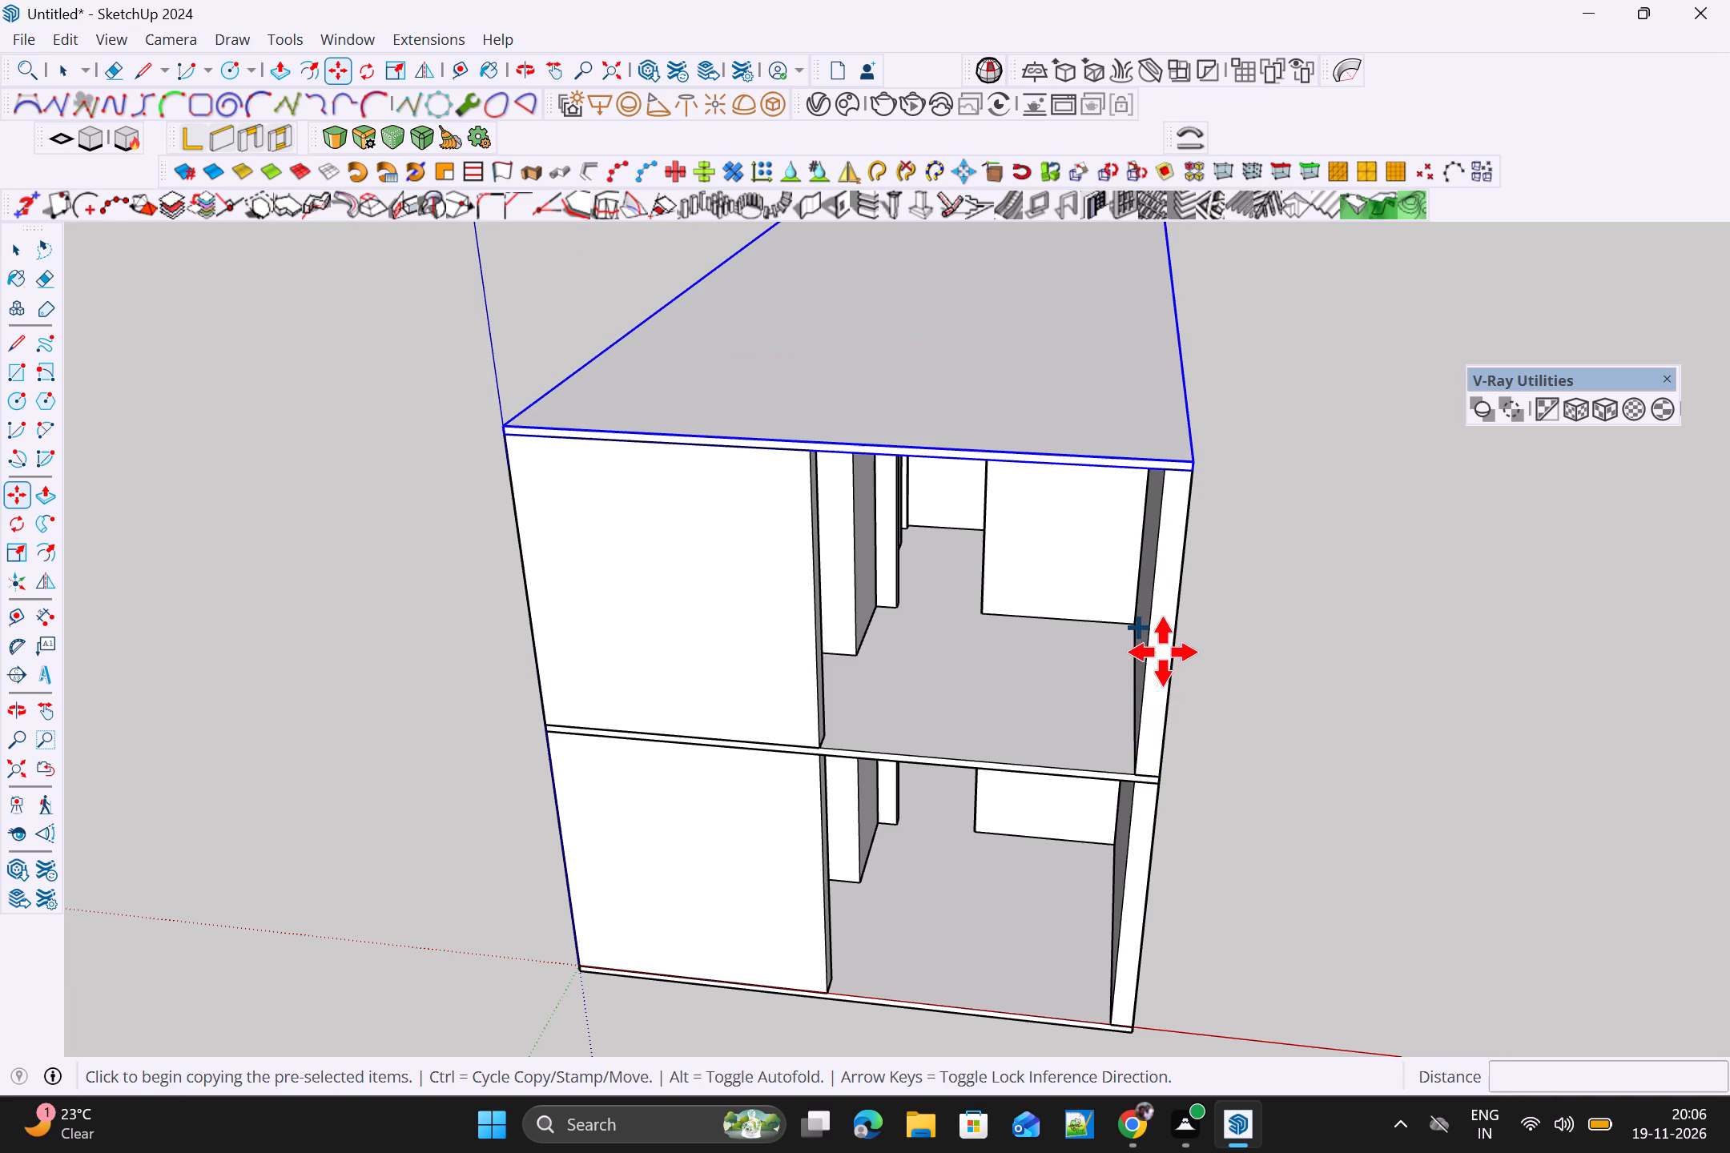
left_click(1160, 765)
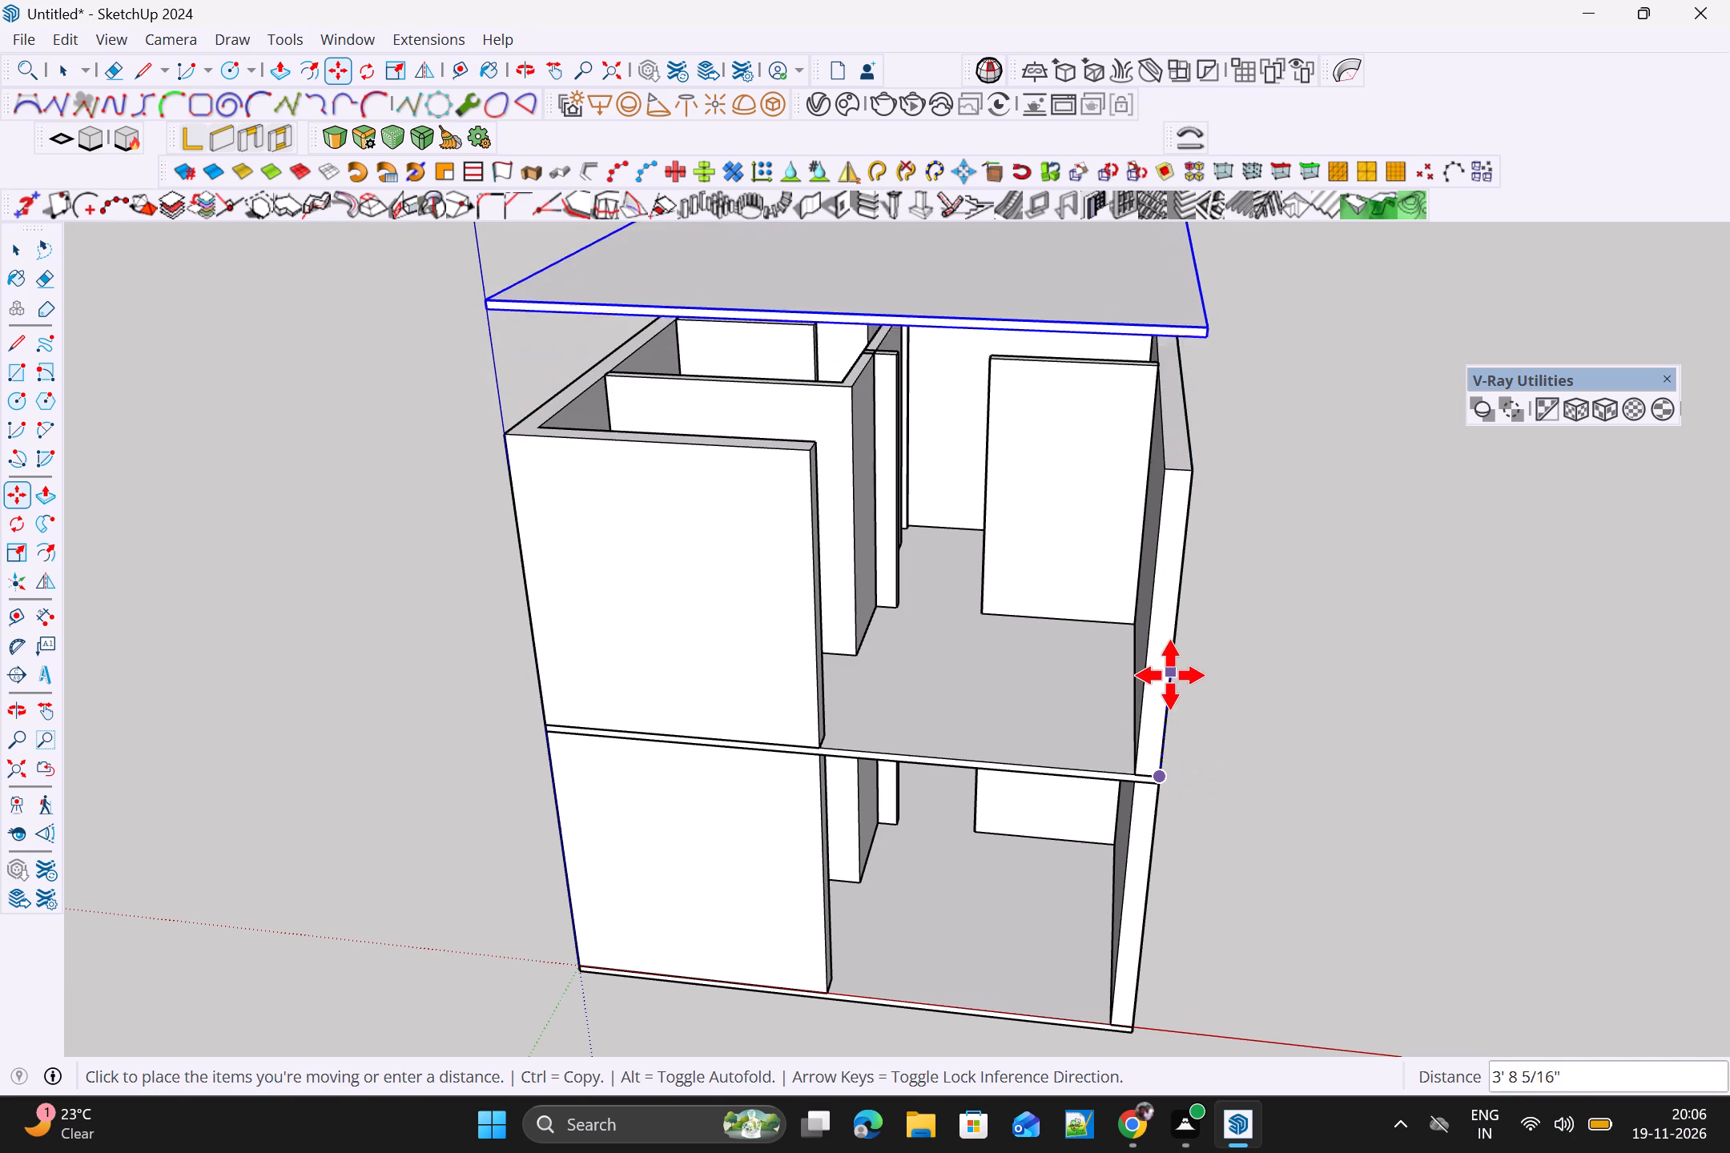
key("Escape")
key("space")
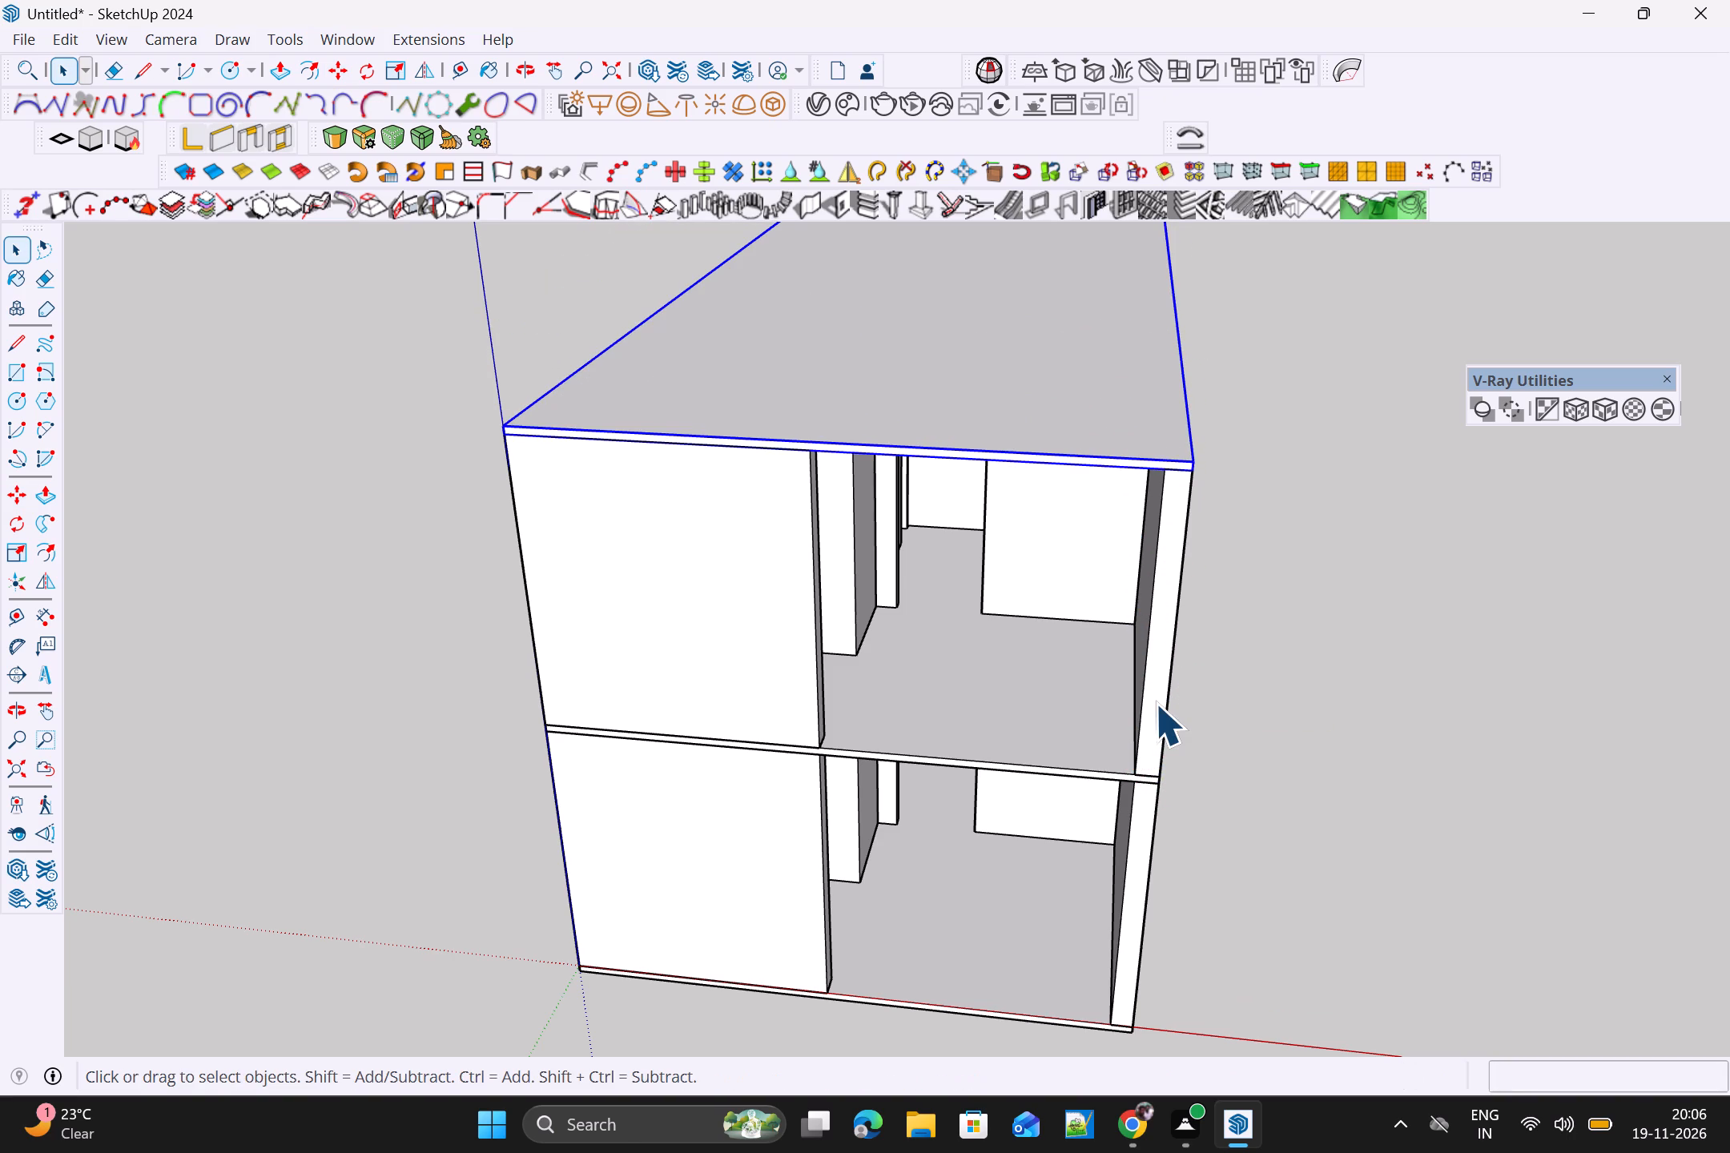
Copy the second-storey wall group straight up by its bottom front corner onto the top slab's front corner as a third storey.
left_click(1155, 703)
key("m")
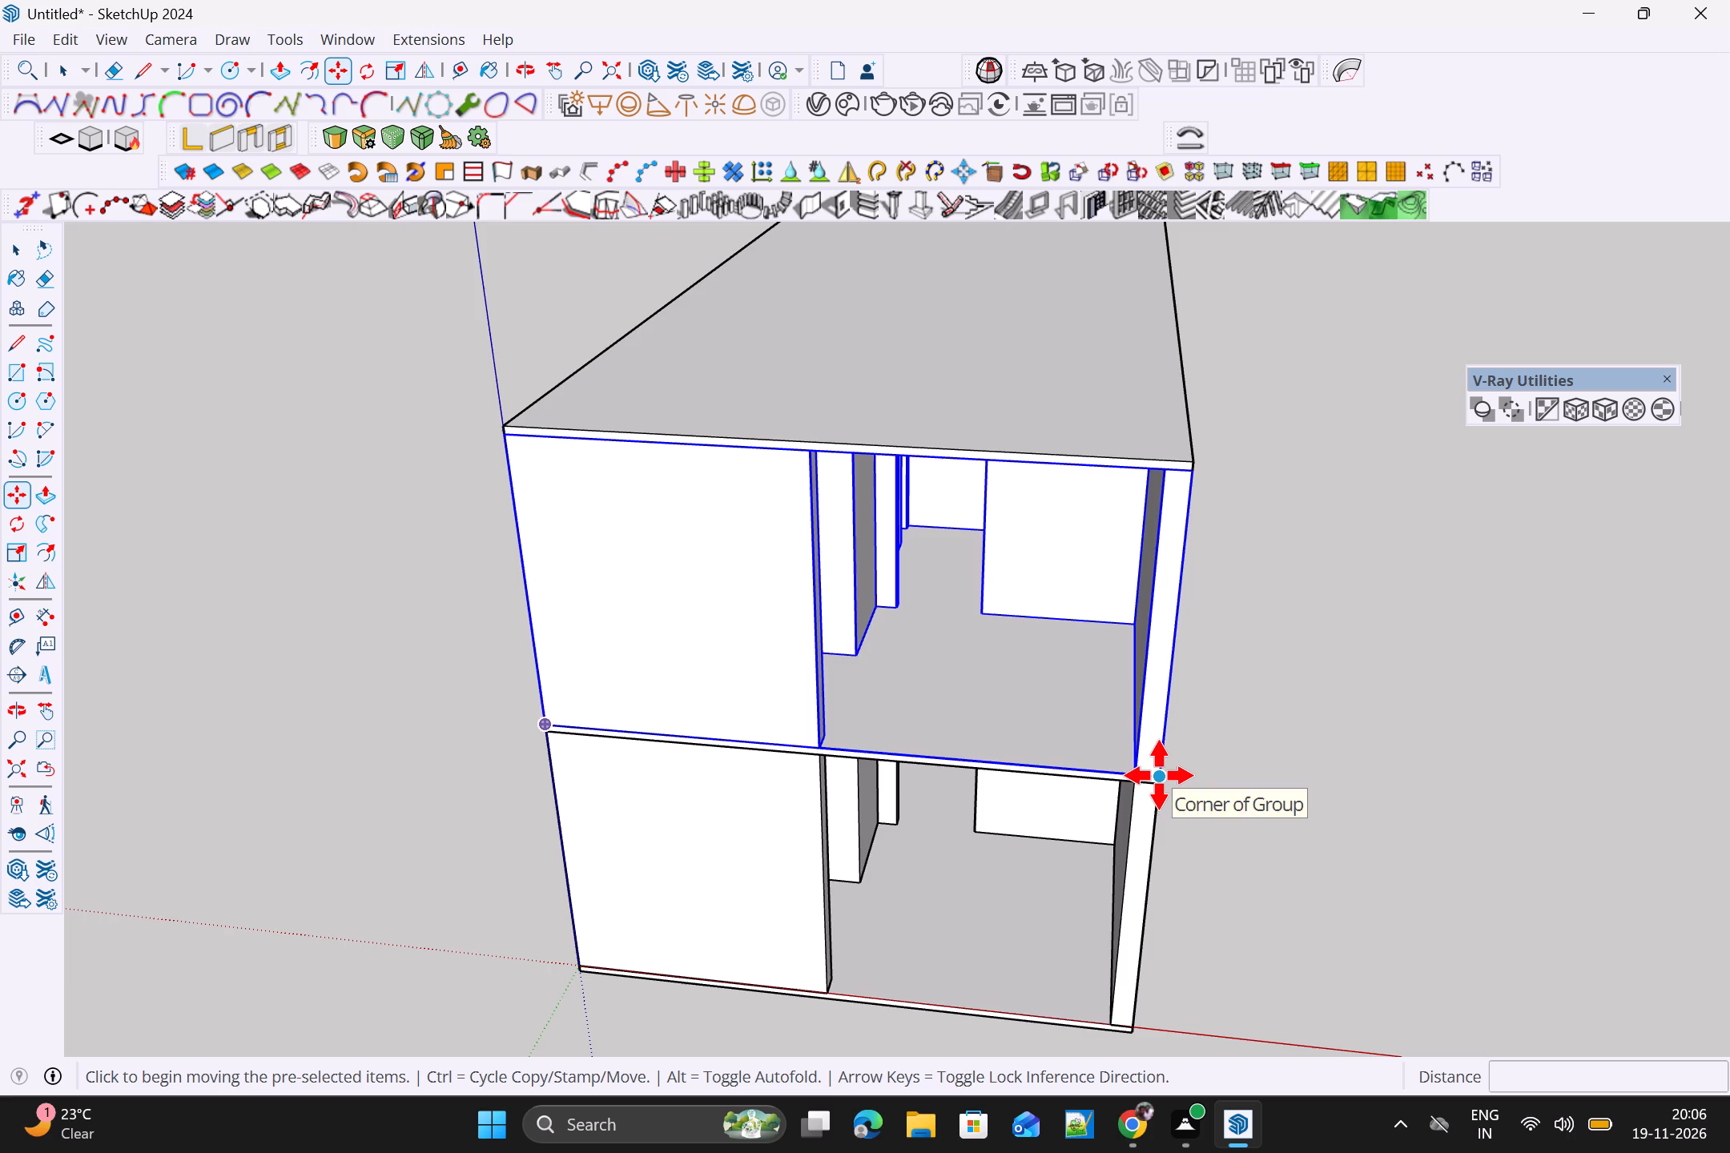
scroll(1159, 775, "up", 4)
middle_click_drag(1156, 812, 1153, 655)
left_click(1164, 757)
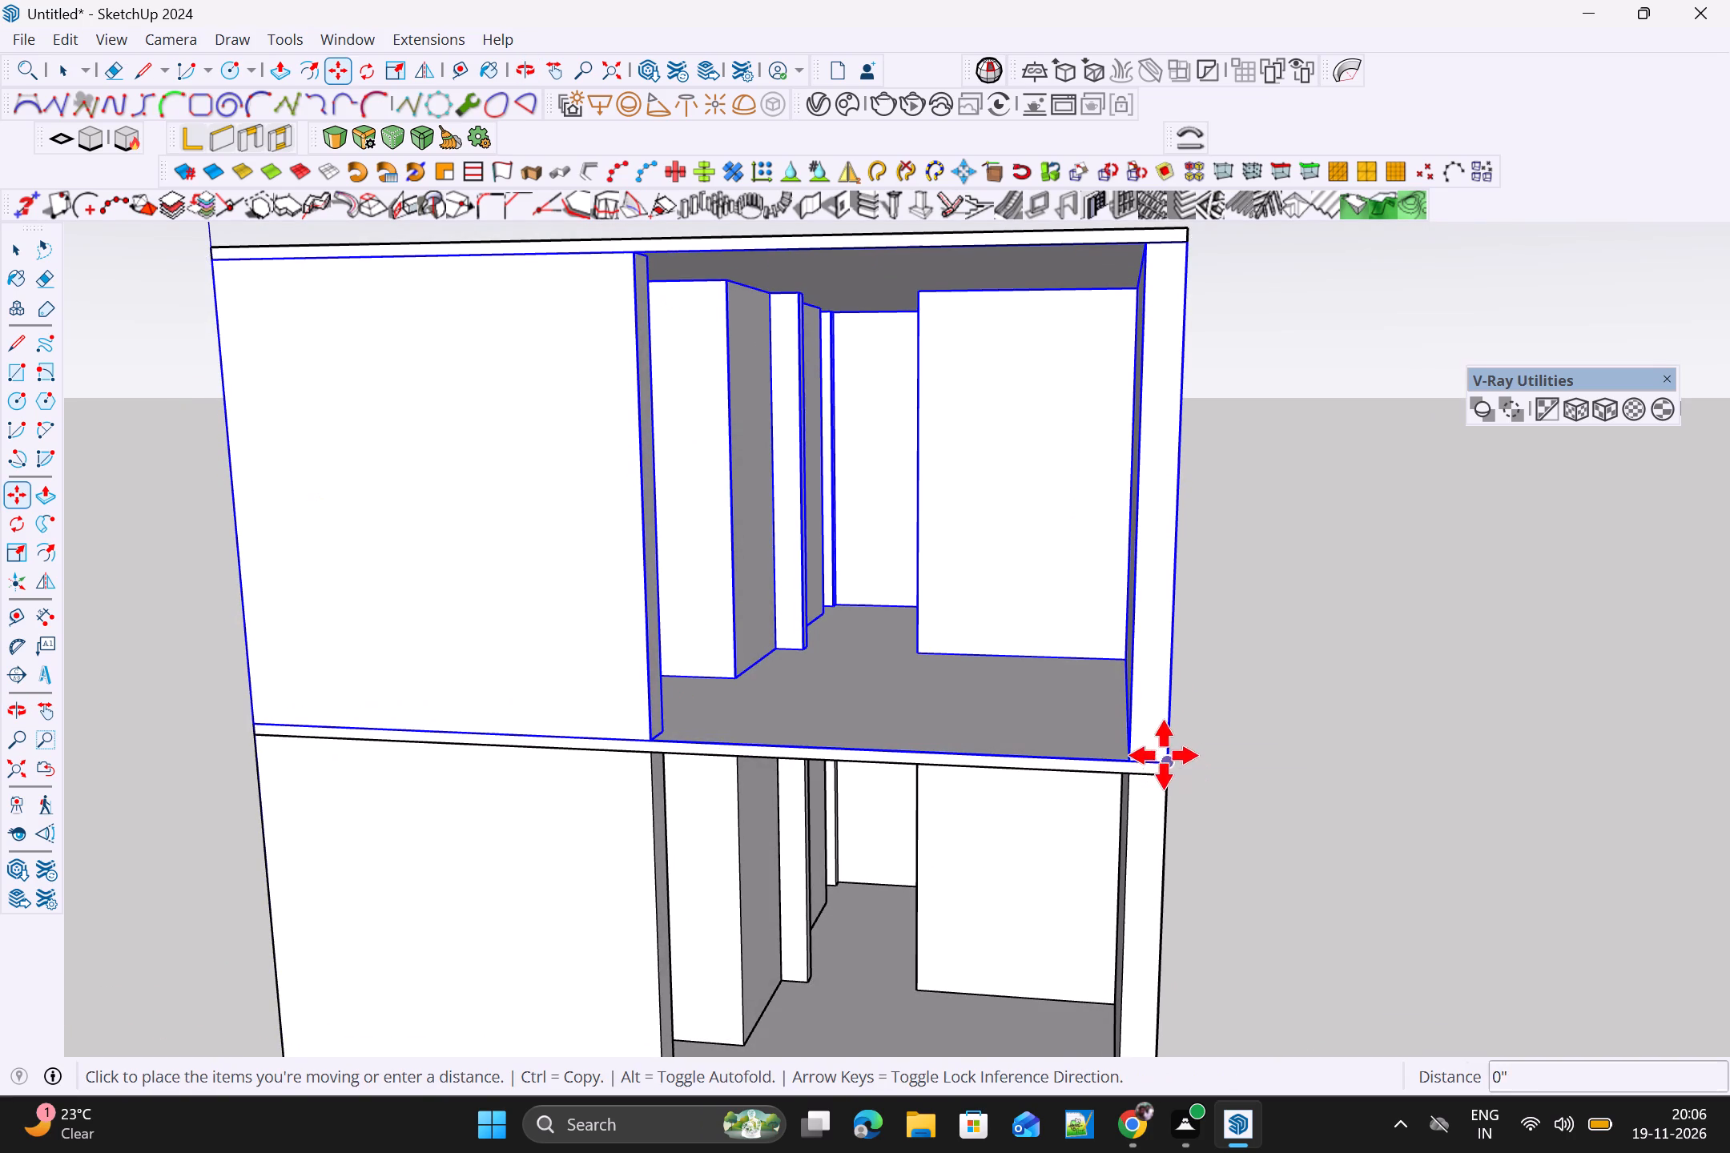
scroll(1169, 620, "down", 8)
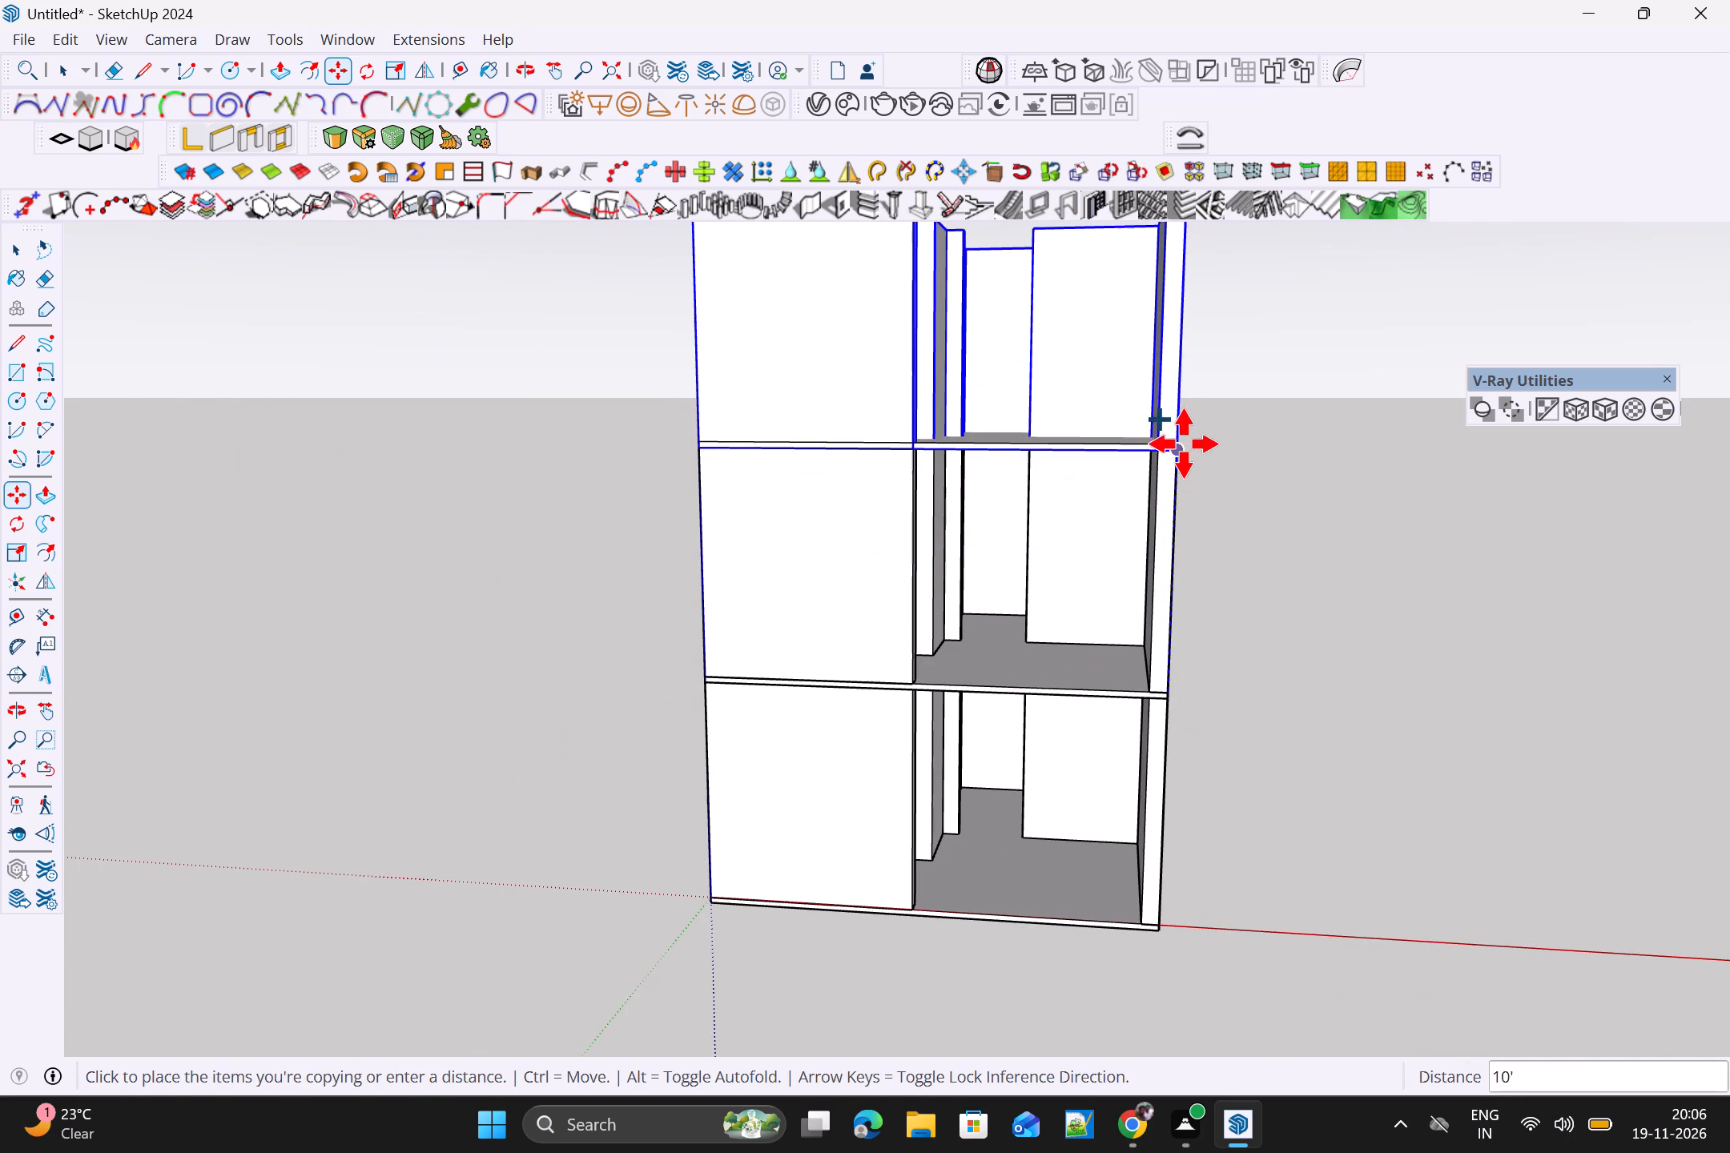
left_click(1181, 446)
Copy the slab under the third storey 10' 3" up by its front corner to roof the third-storey walls.
scroll(1217, 463, "down", 3)
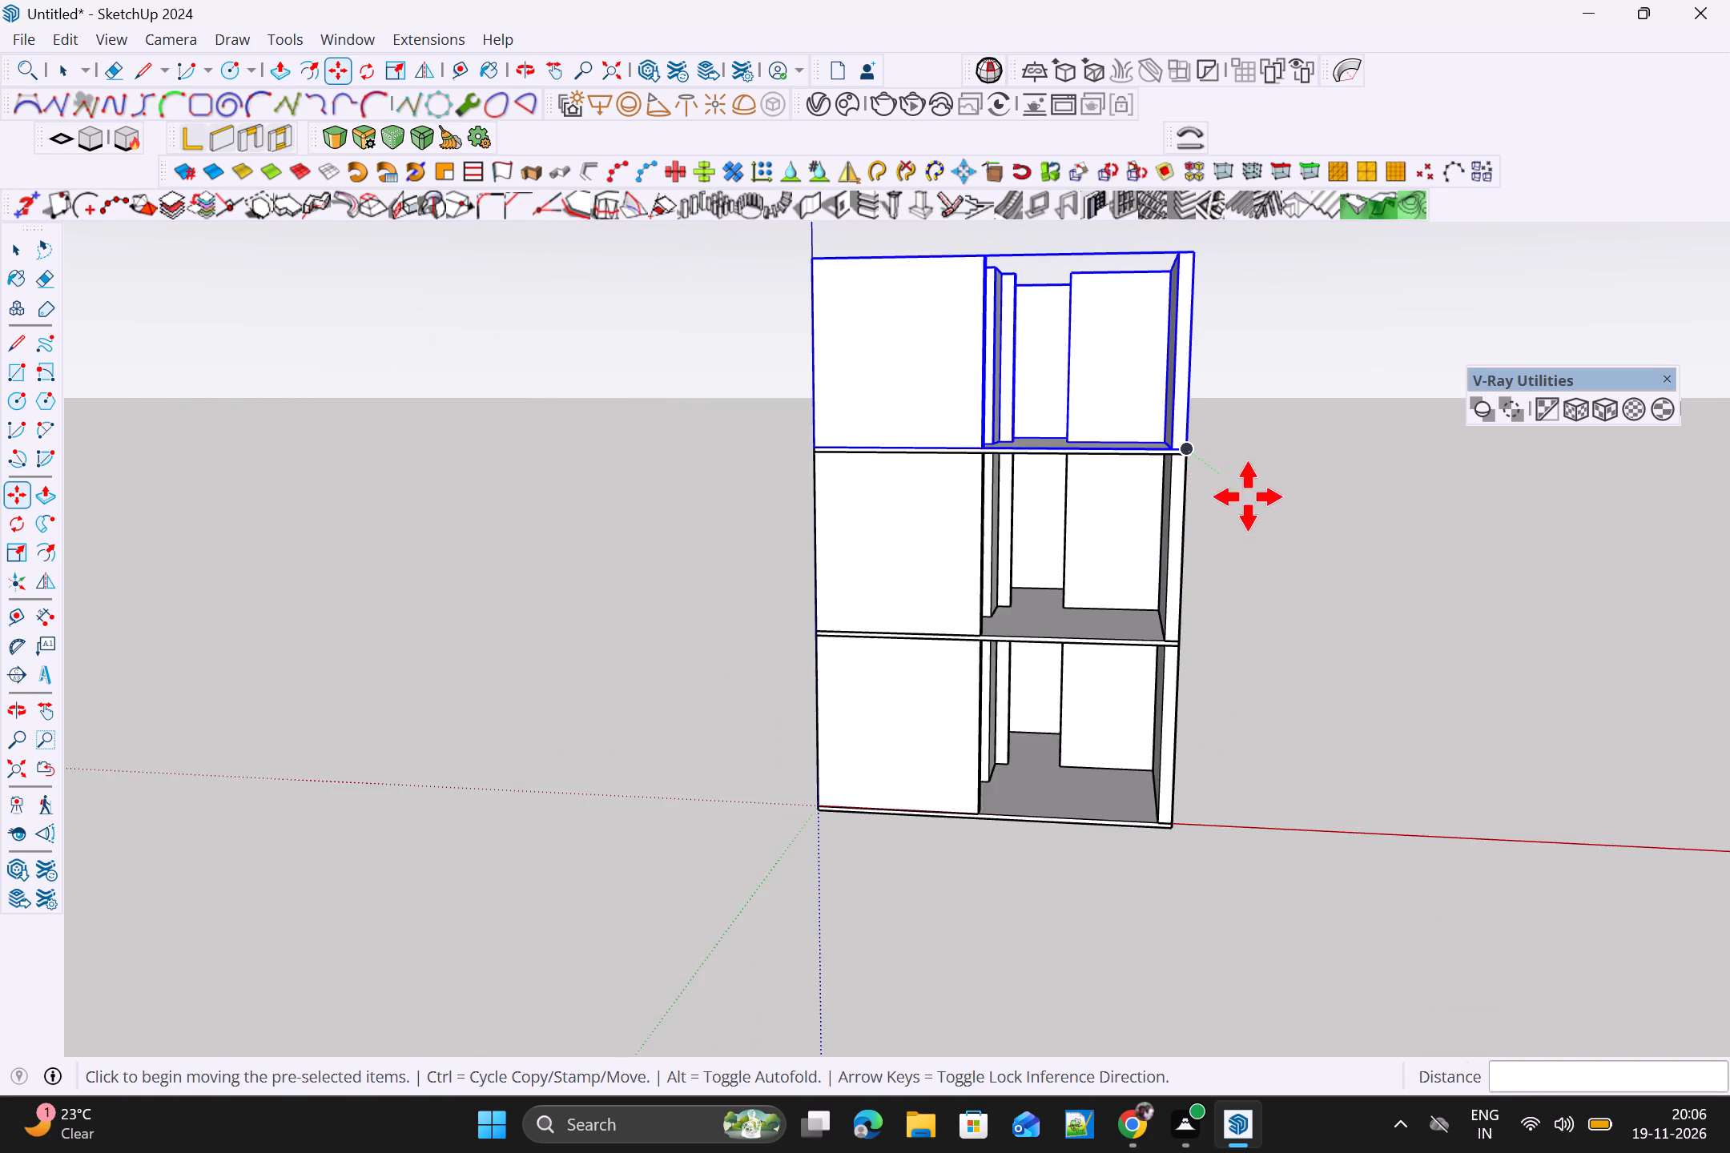
middle_click_drag(1248, 502, 1193, 608)
key("space")
left_click(1099, 545)
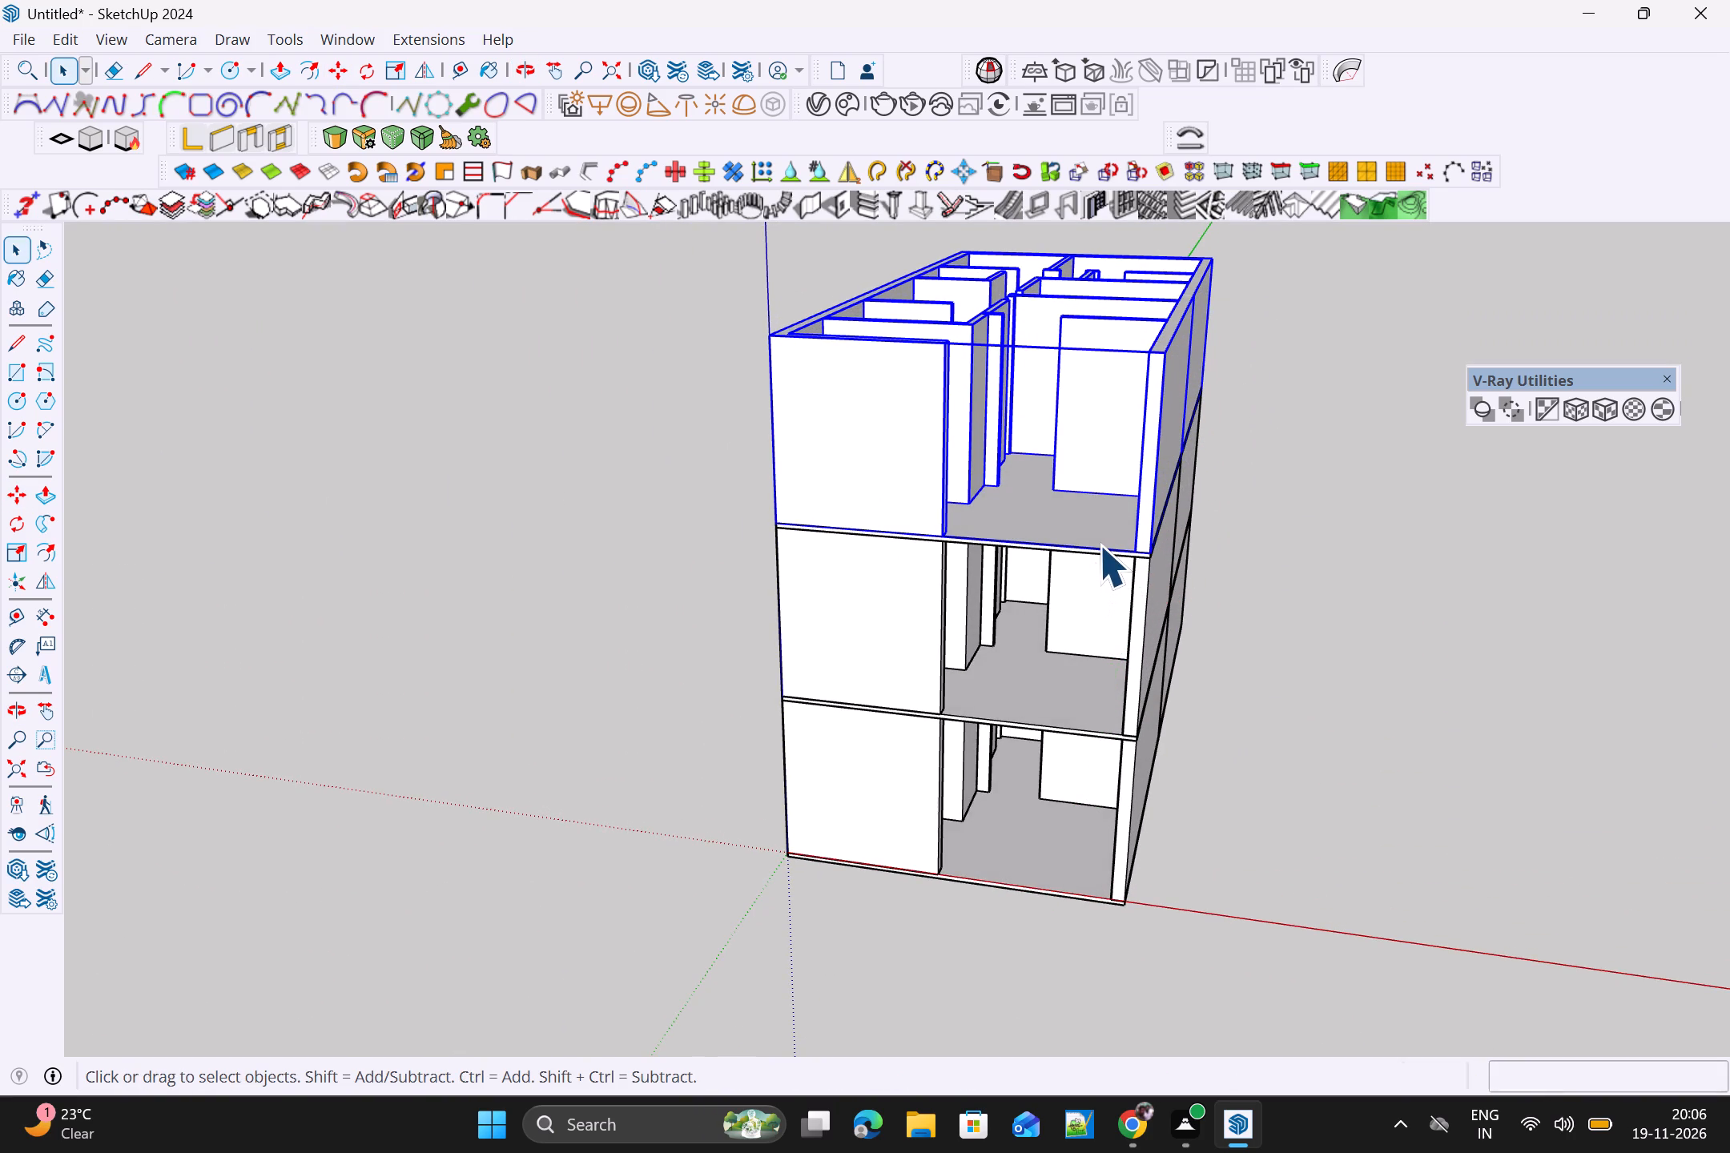
key("m")
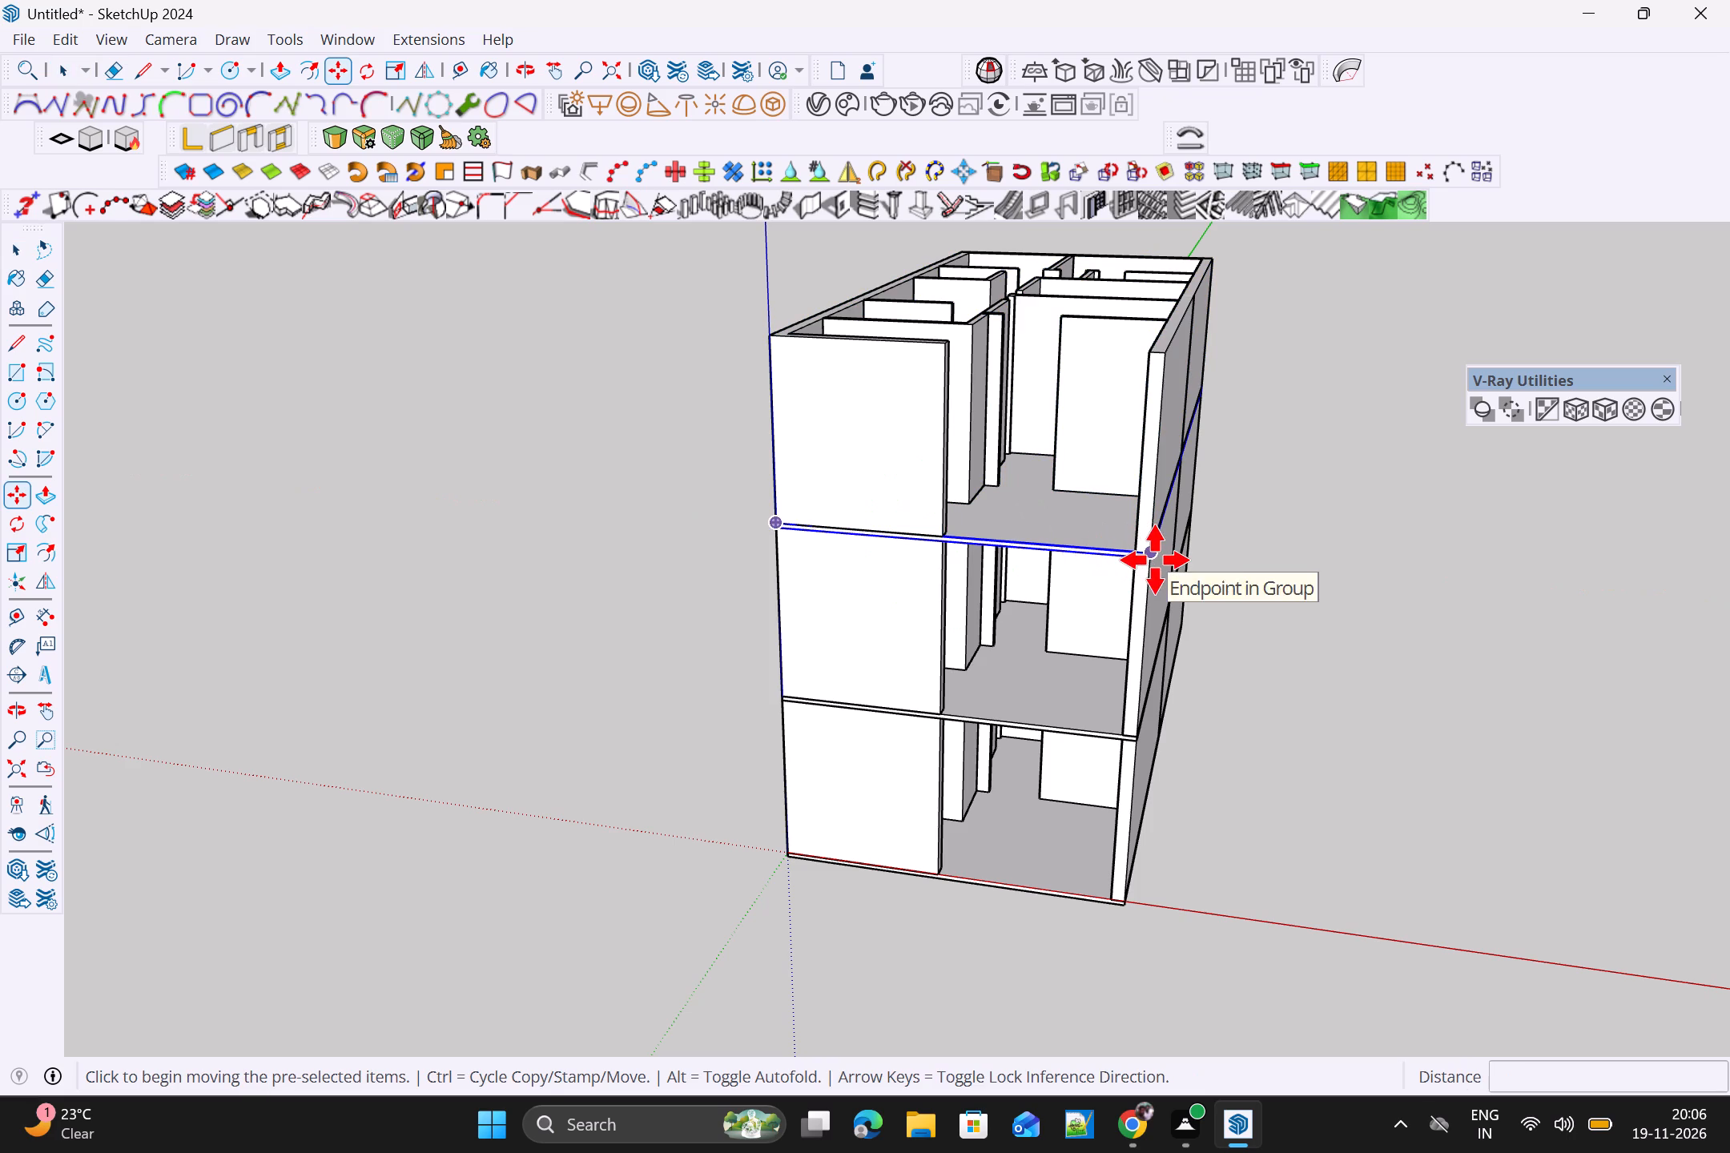
left_click(1155, 564)
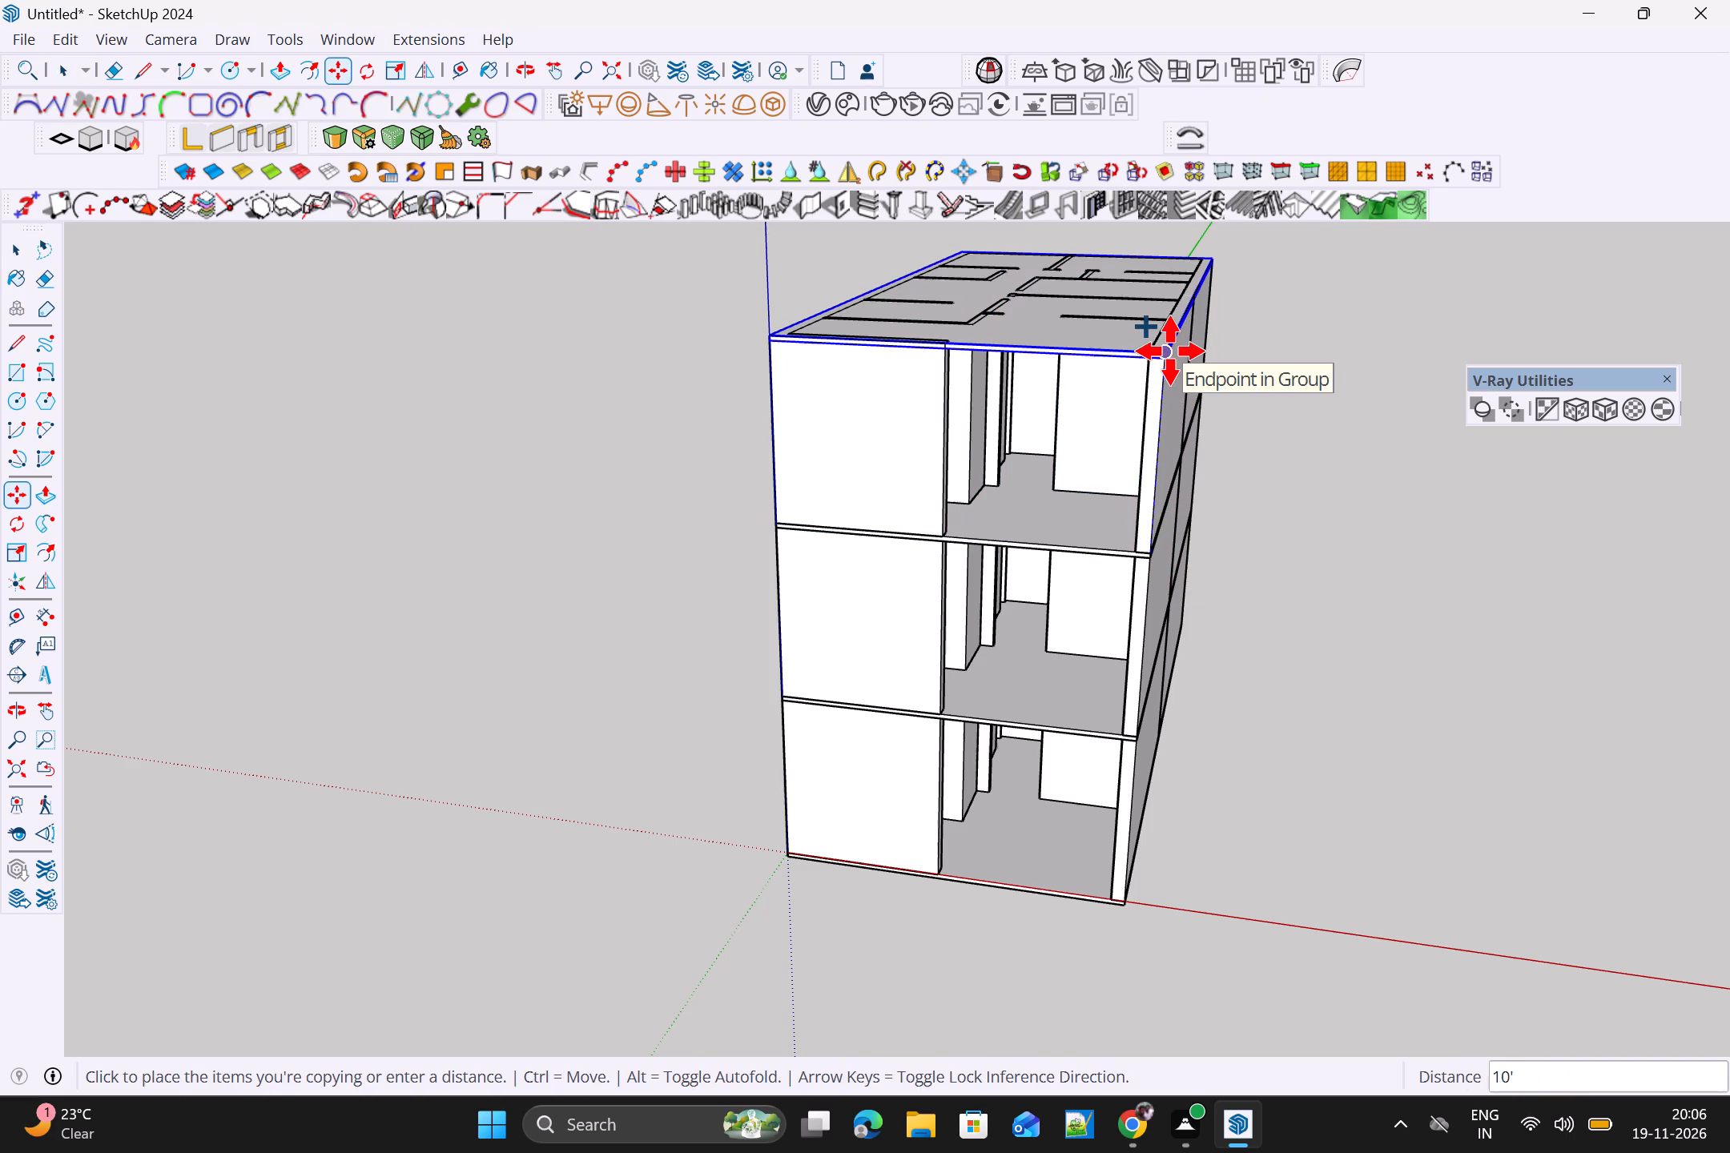
scroll(1165, 360, "up", 3)
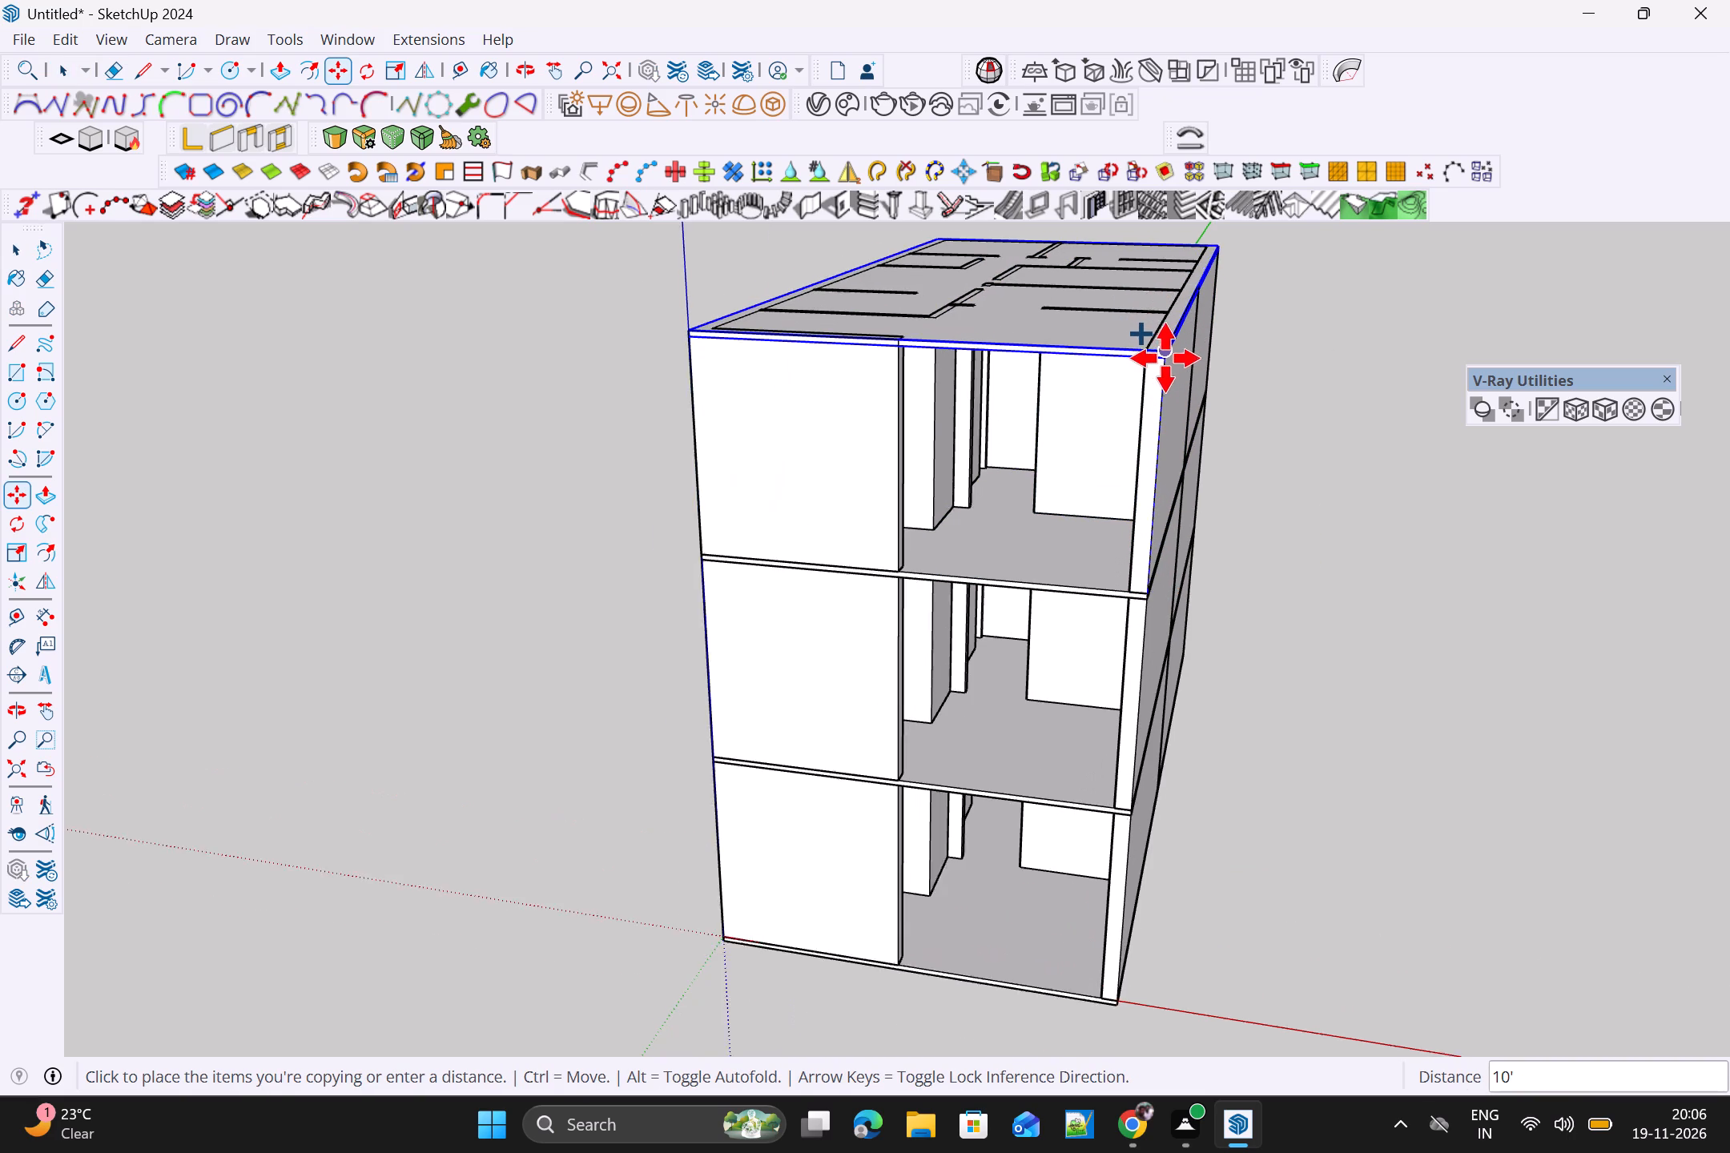
key("Escape")
scroll(1152, 634, "up", 2)
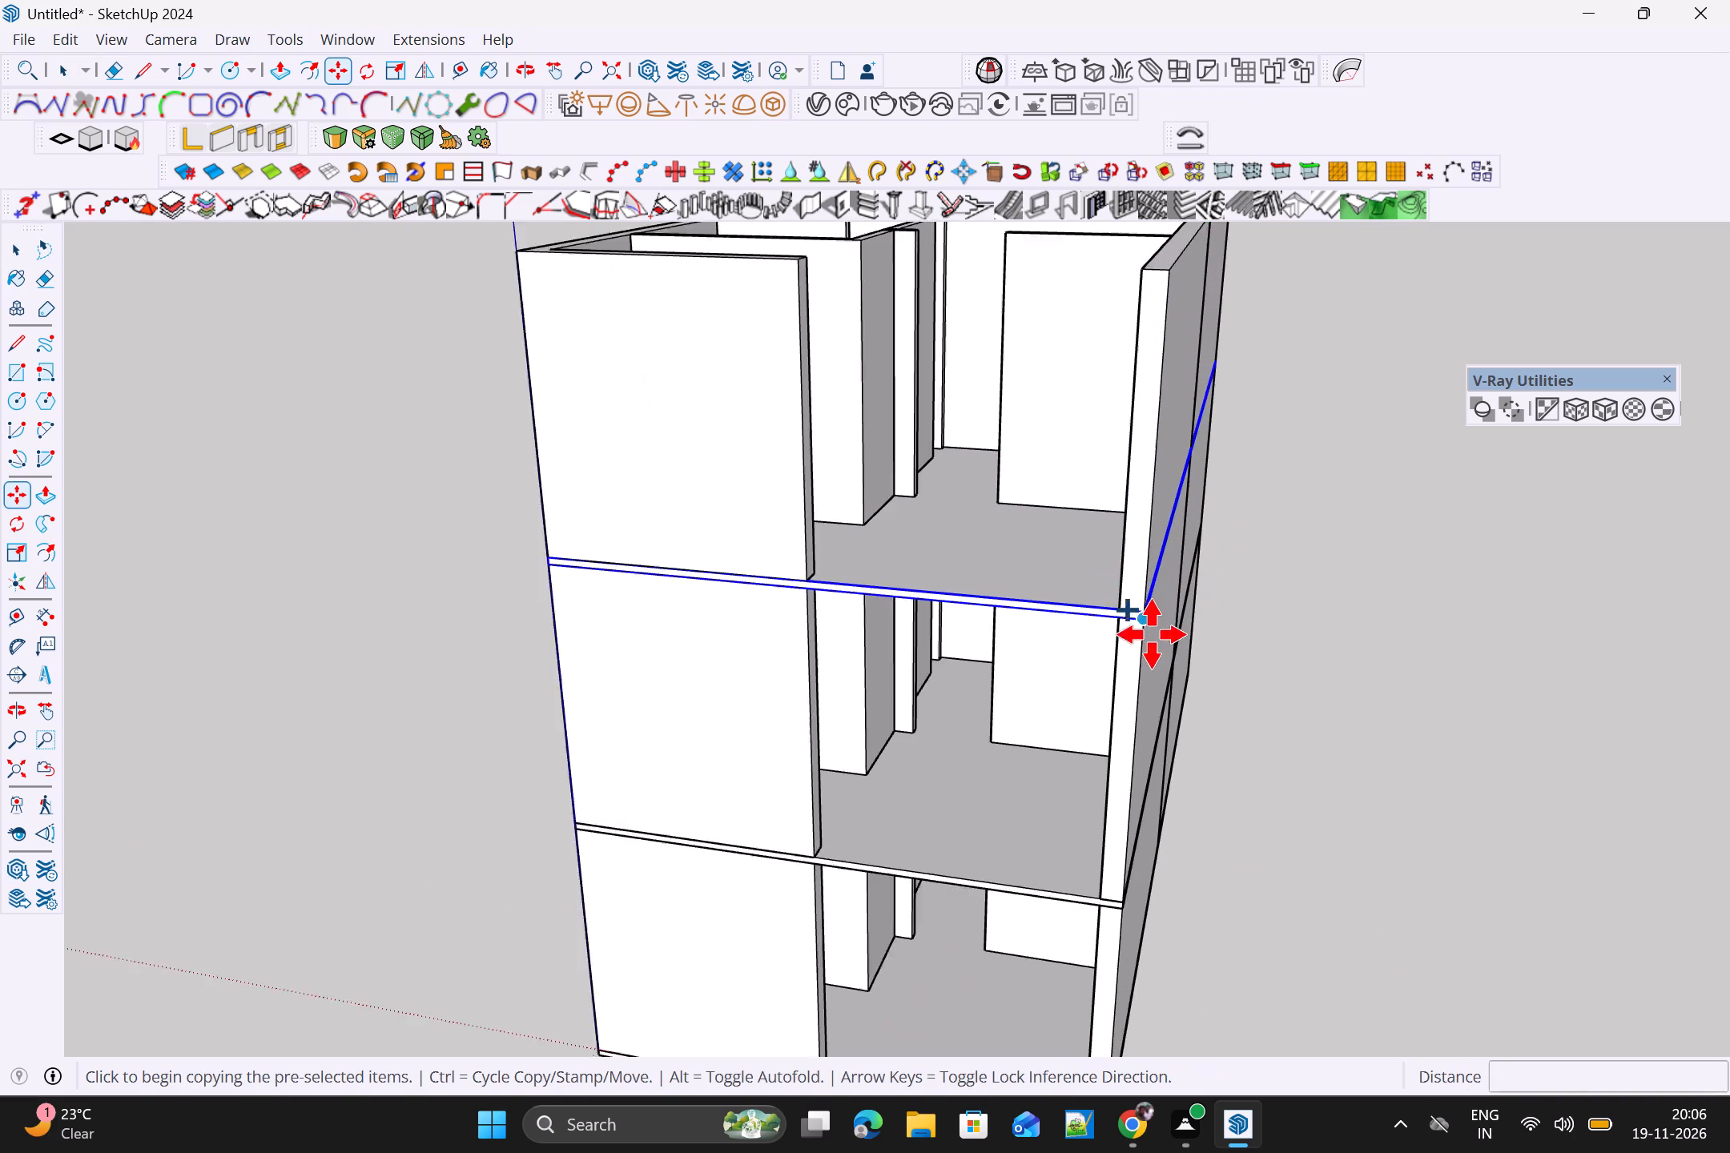
scroll(1152, 634, "up", 2)
left_click(1152, 625)
scroll(1124, 439, "down", 3)
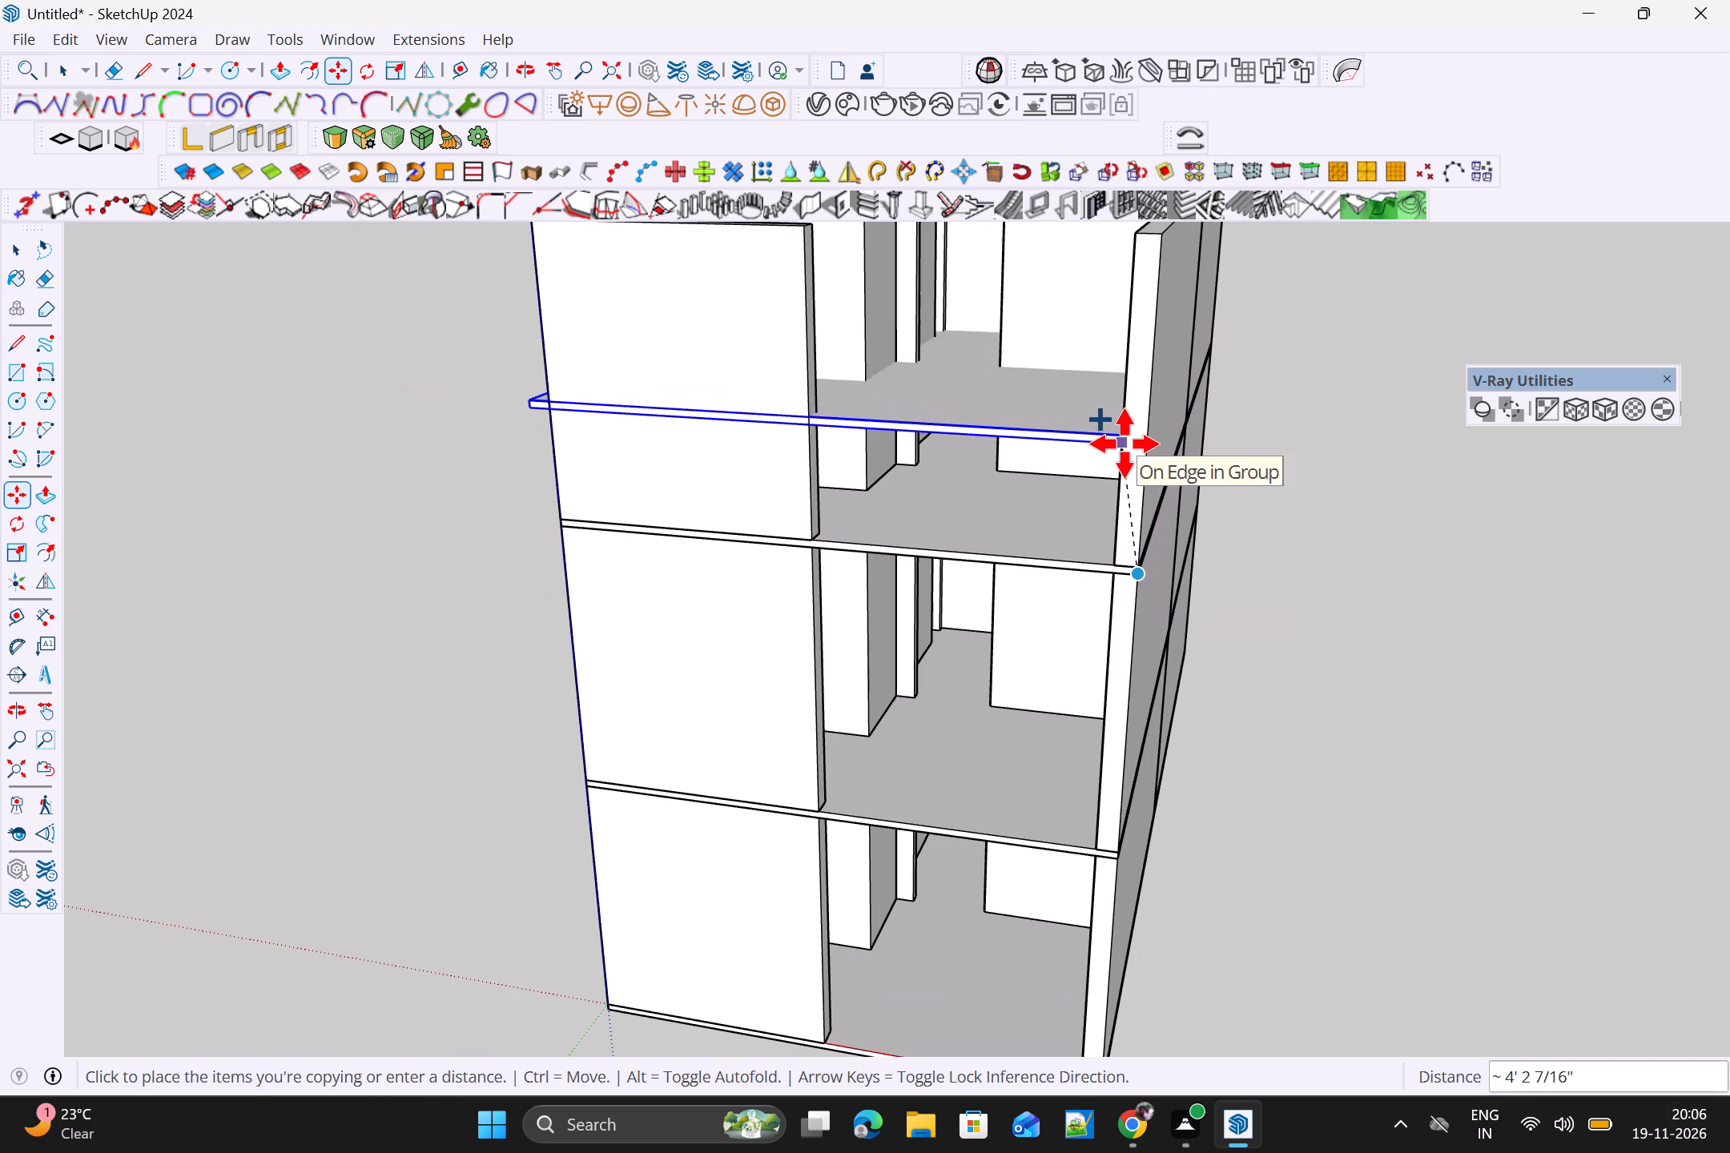
scroll(1165, 425, "down", 4)
middle_click_drag(1165, 436, 1166, 474, "shift")
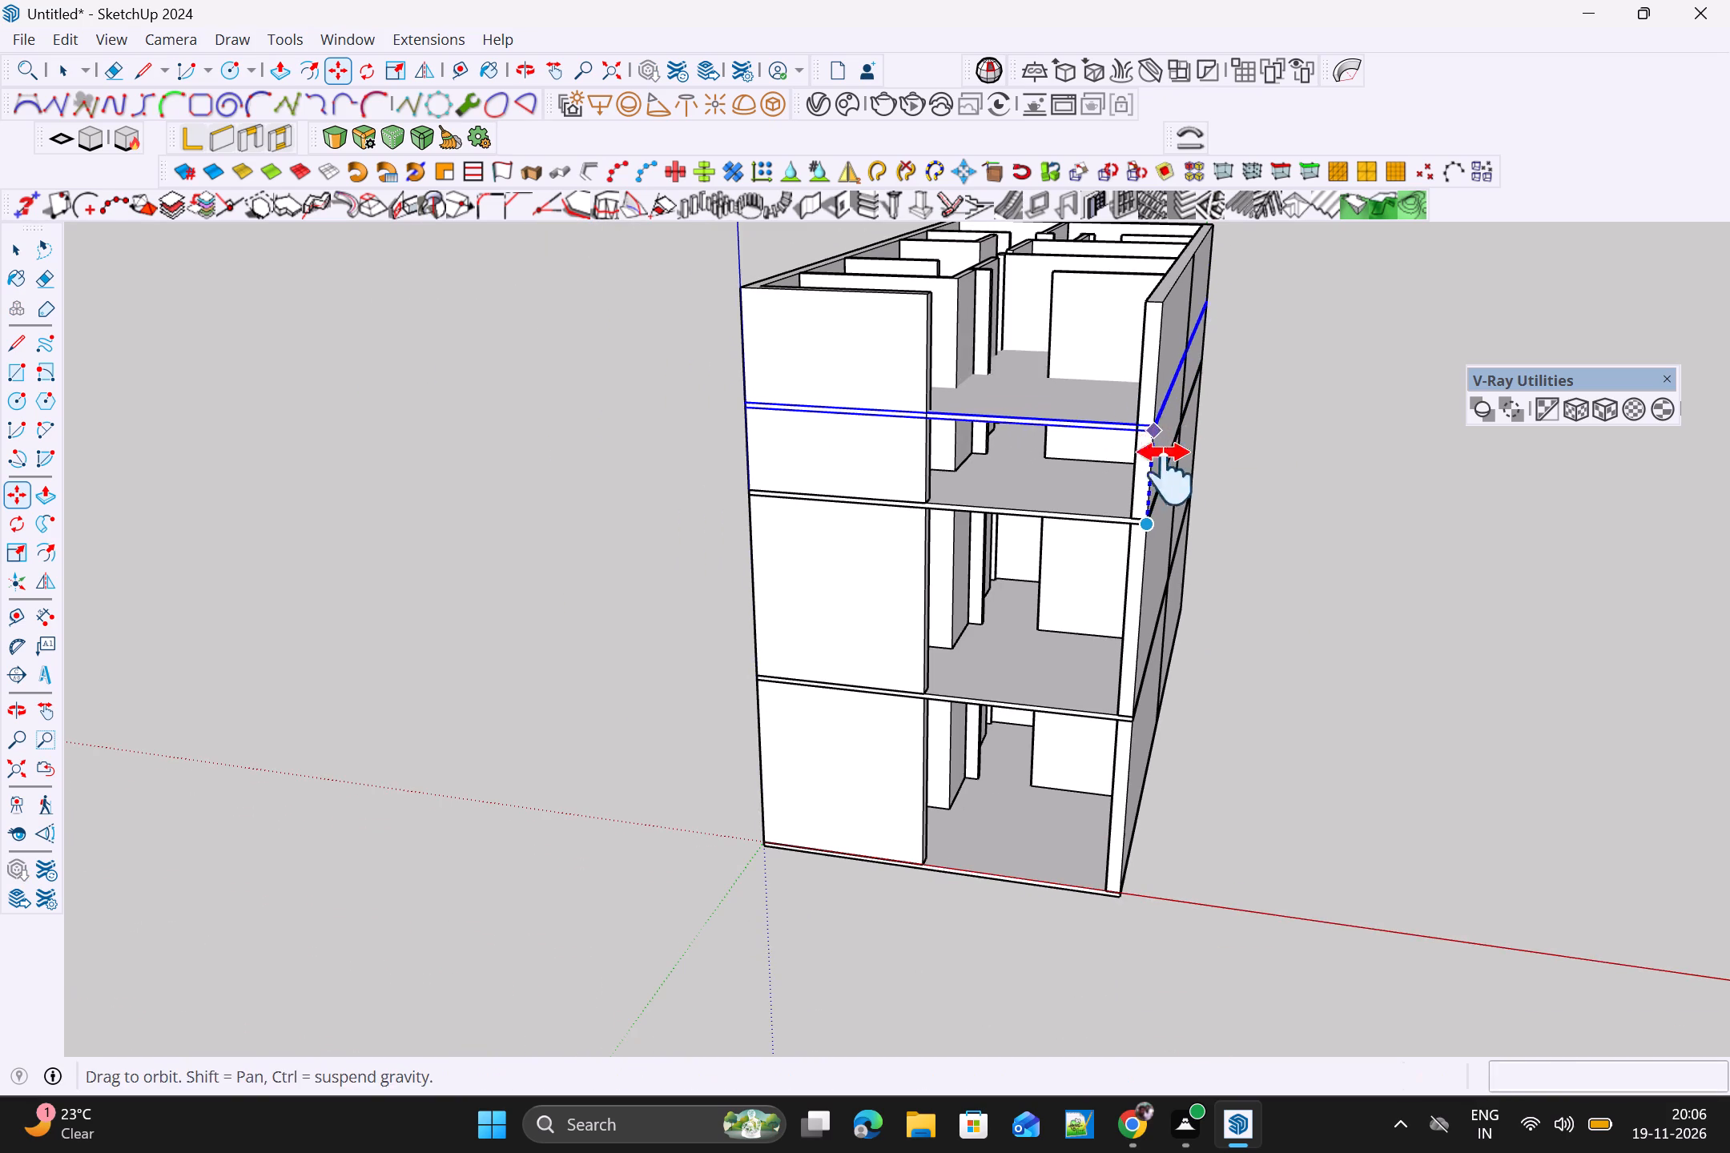
middle_click_drag(1166, 474, 1183, 549, "shift")
left_click(1181, 432)
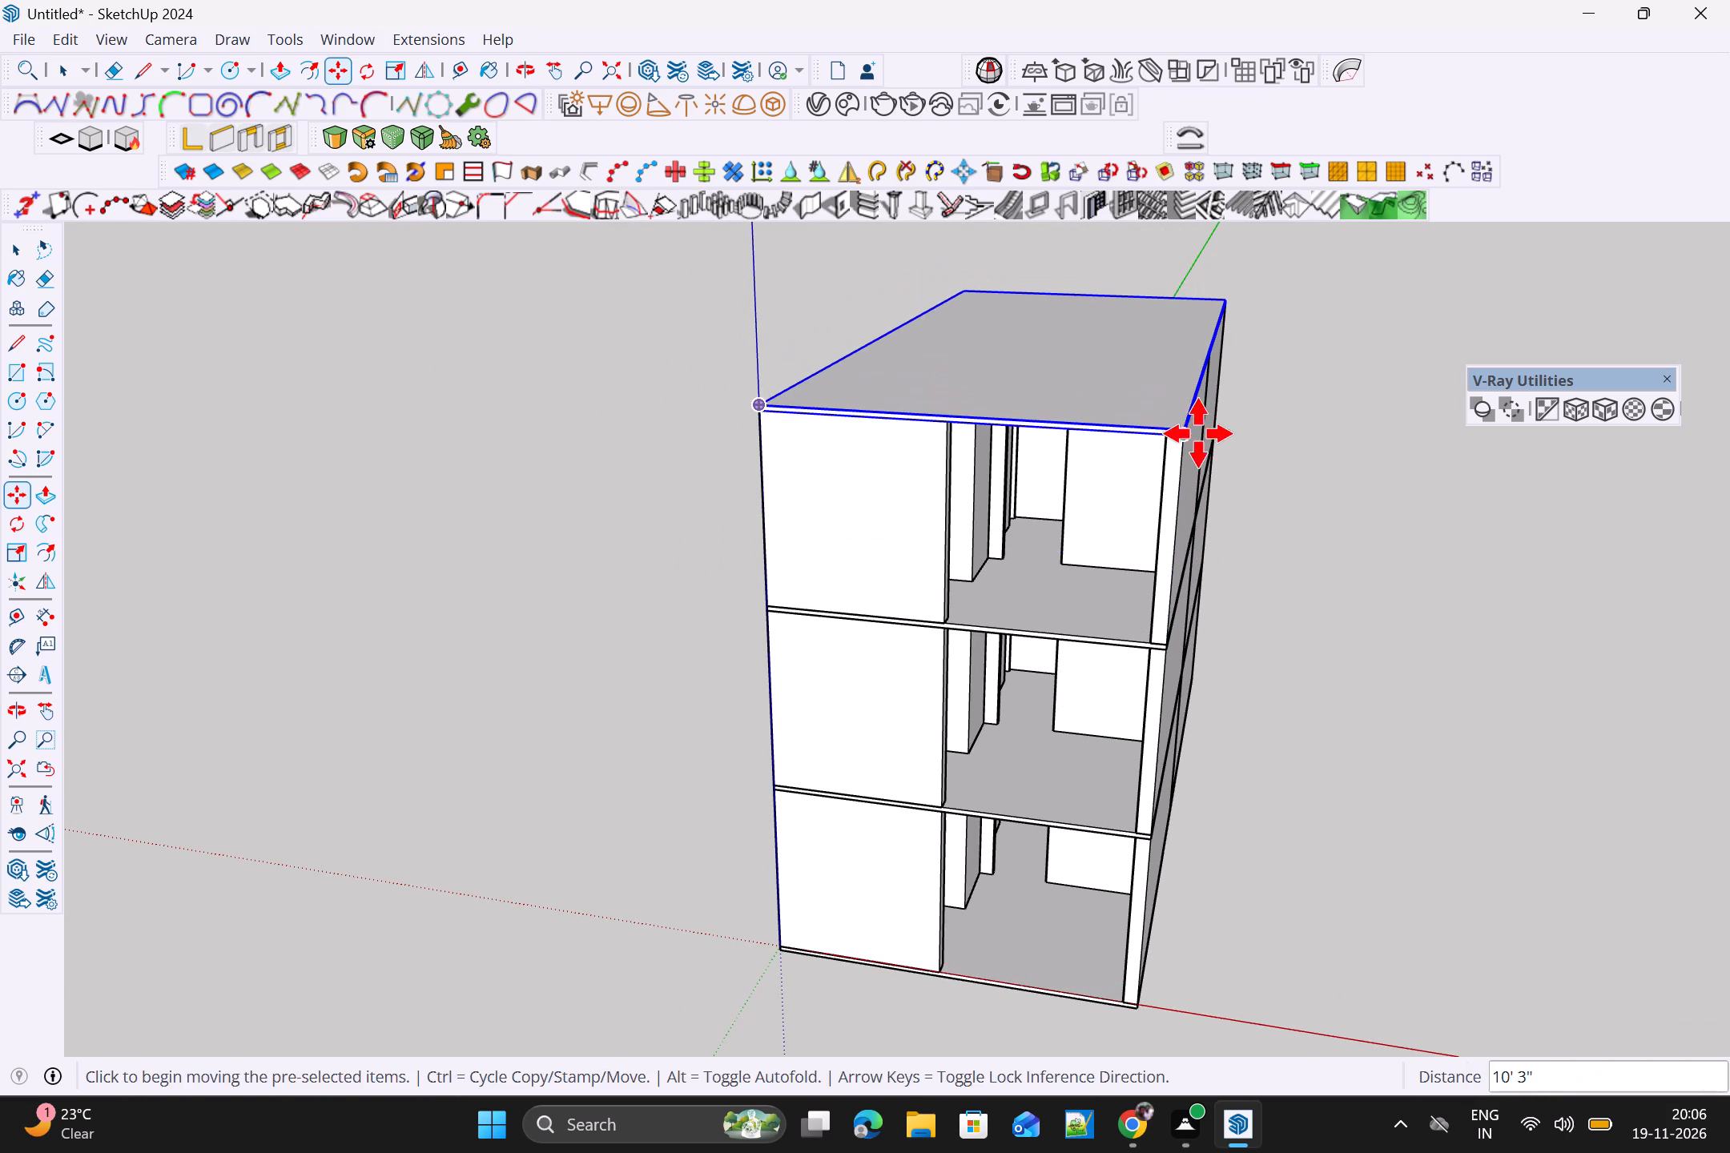
key("space")
left_click(1295, 462)
Examine the stacked three-storey building from the front, sides and rear for wall and slab alignment.
scroll(1290, 468, "down", 3)
middle_click_drag(1433, 661, 266, 579)
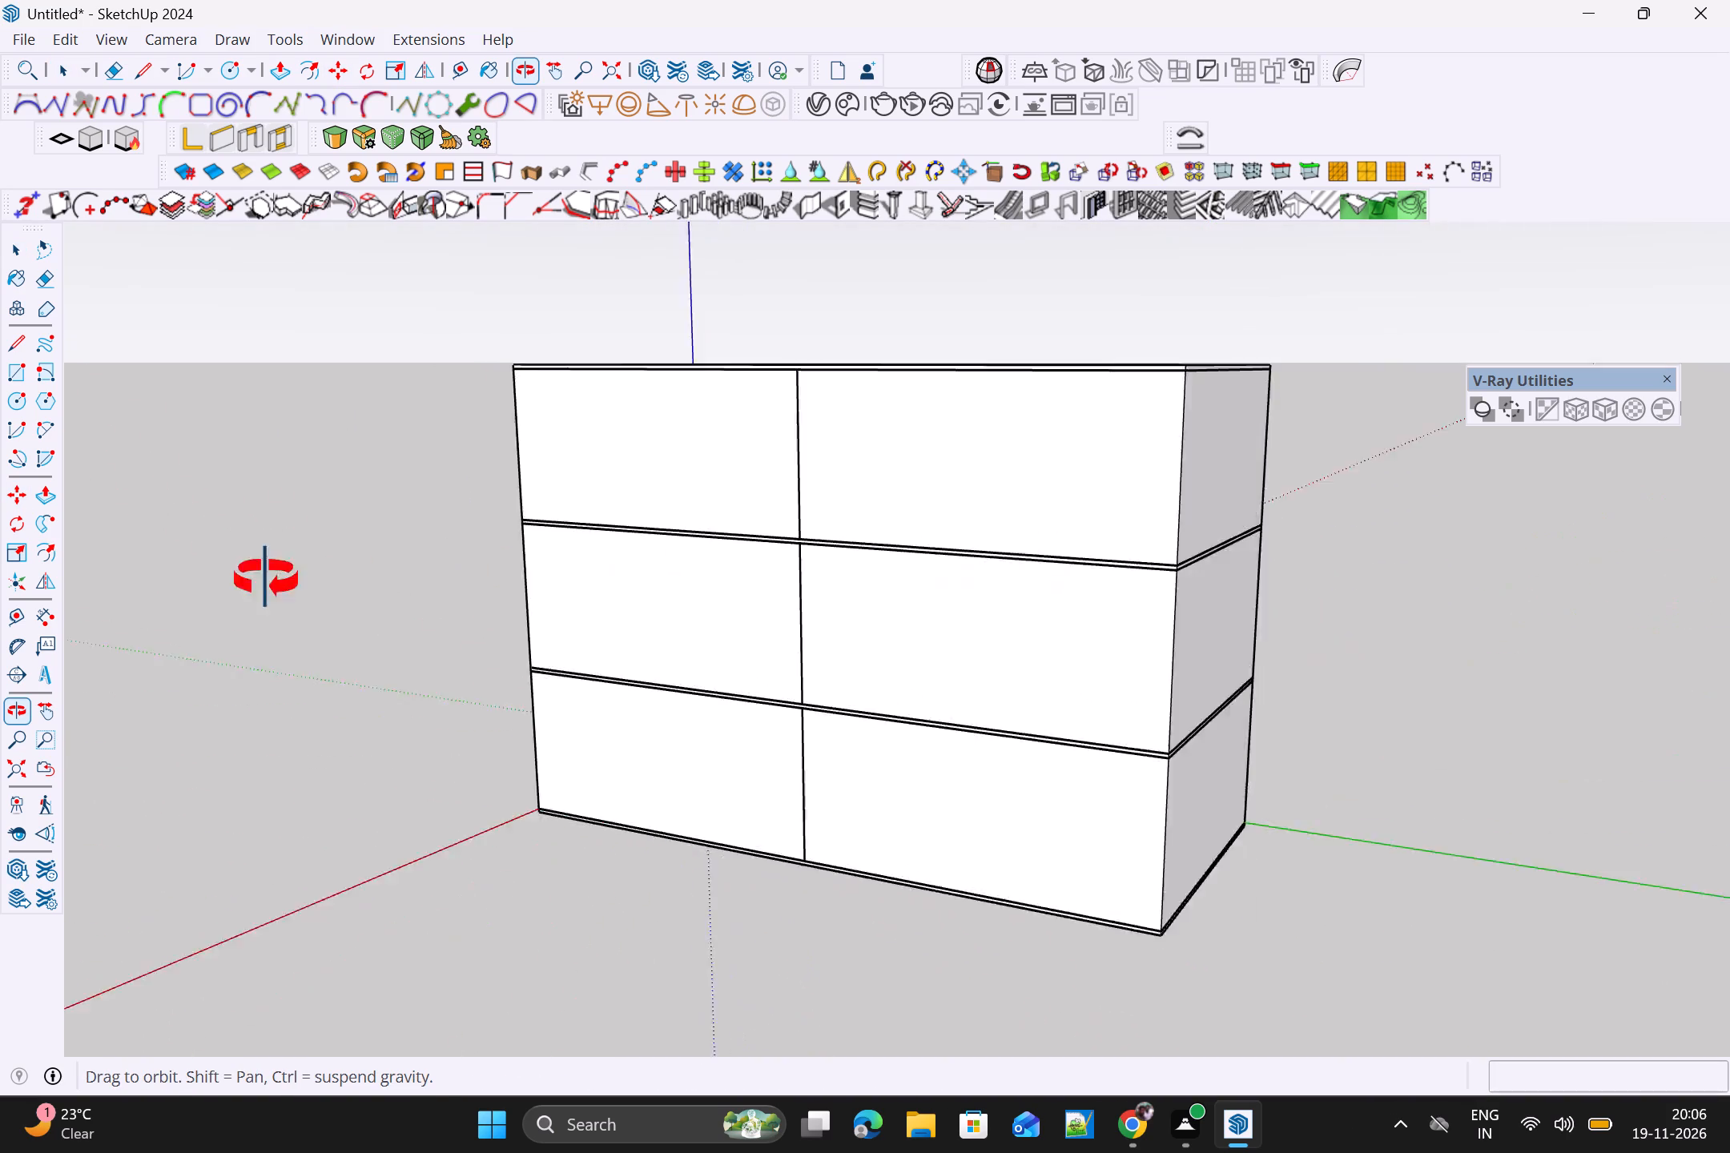
middle_click_drag(266, 579, 1729, 657)
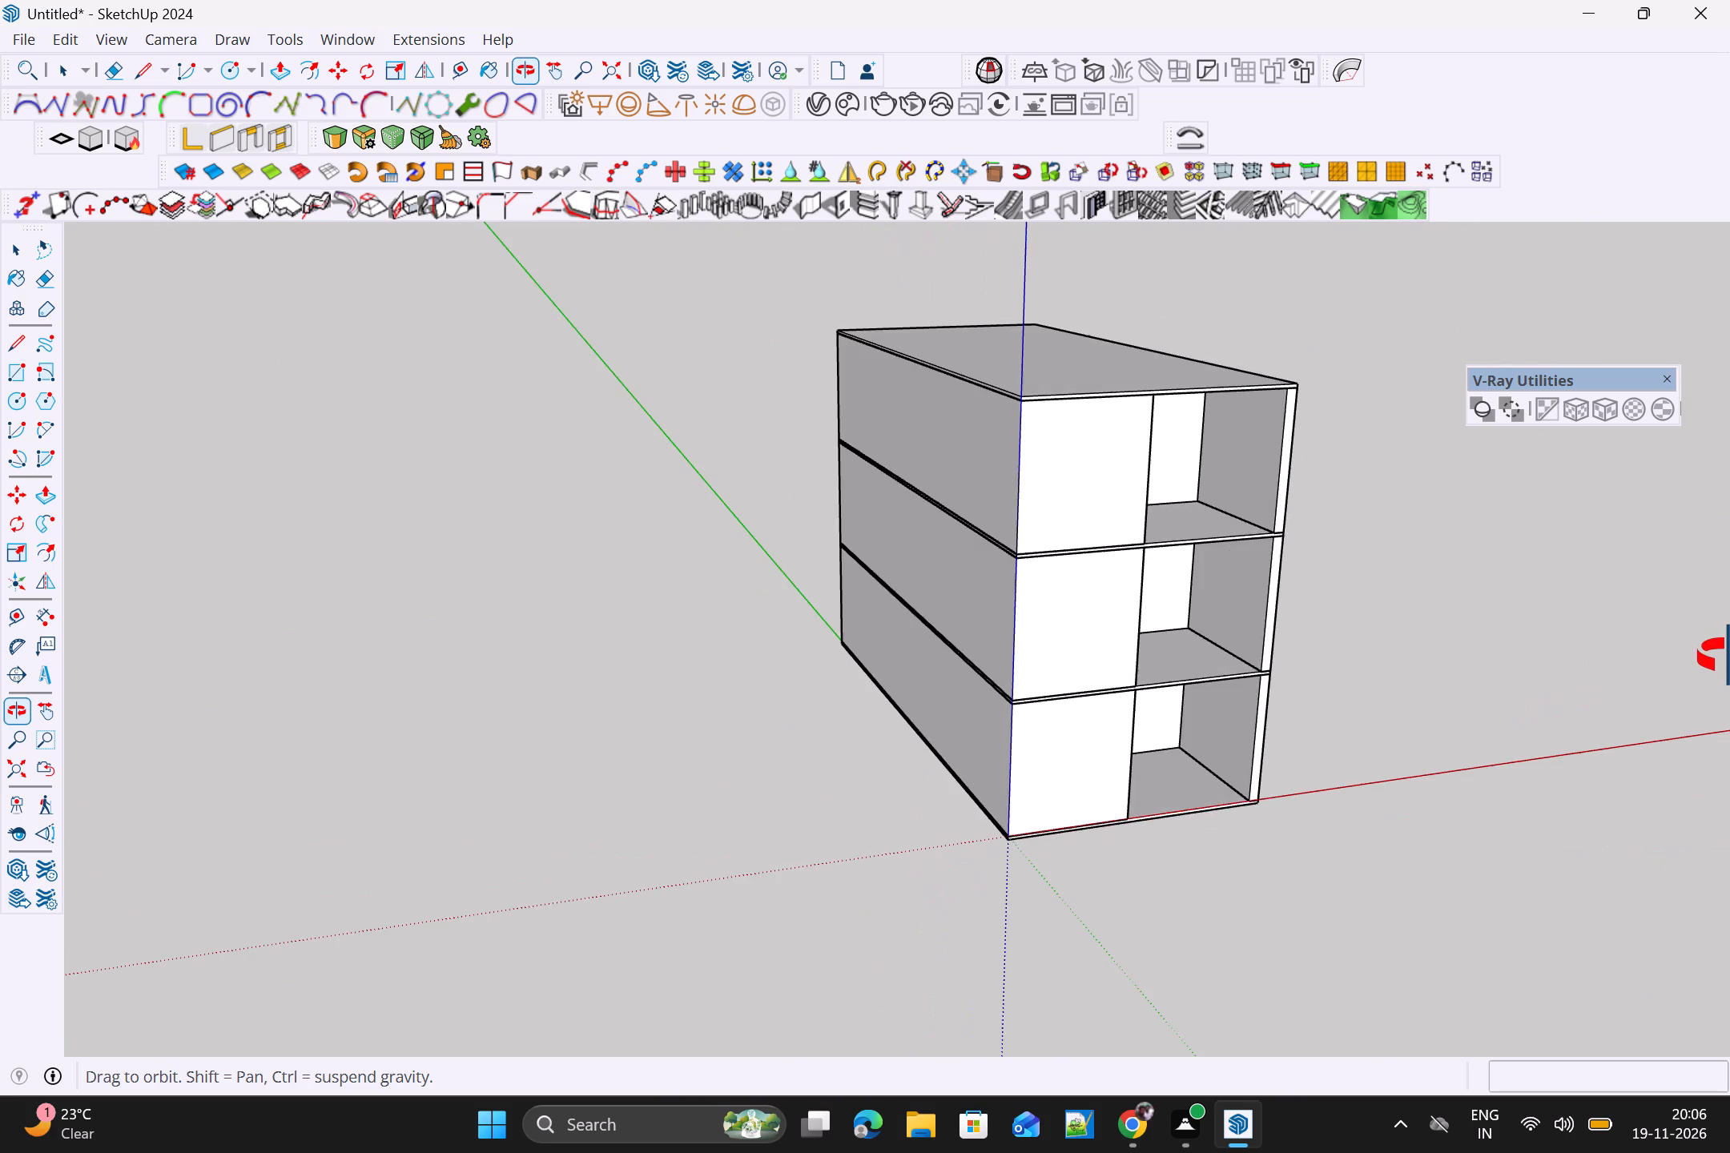
middle_click_drag(1729, 657, 1412, 656)
scroll(1332, 638, "up", 3)
middle_click_drag(1329, 637, 1113, 649)
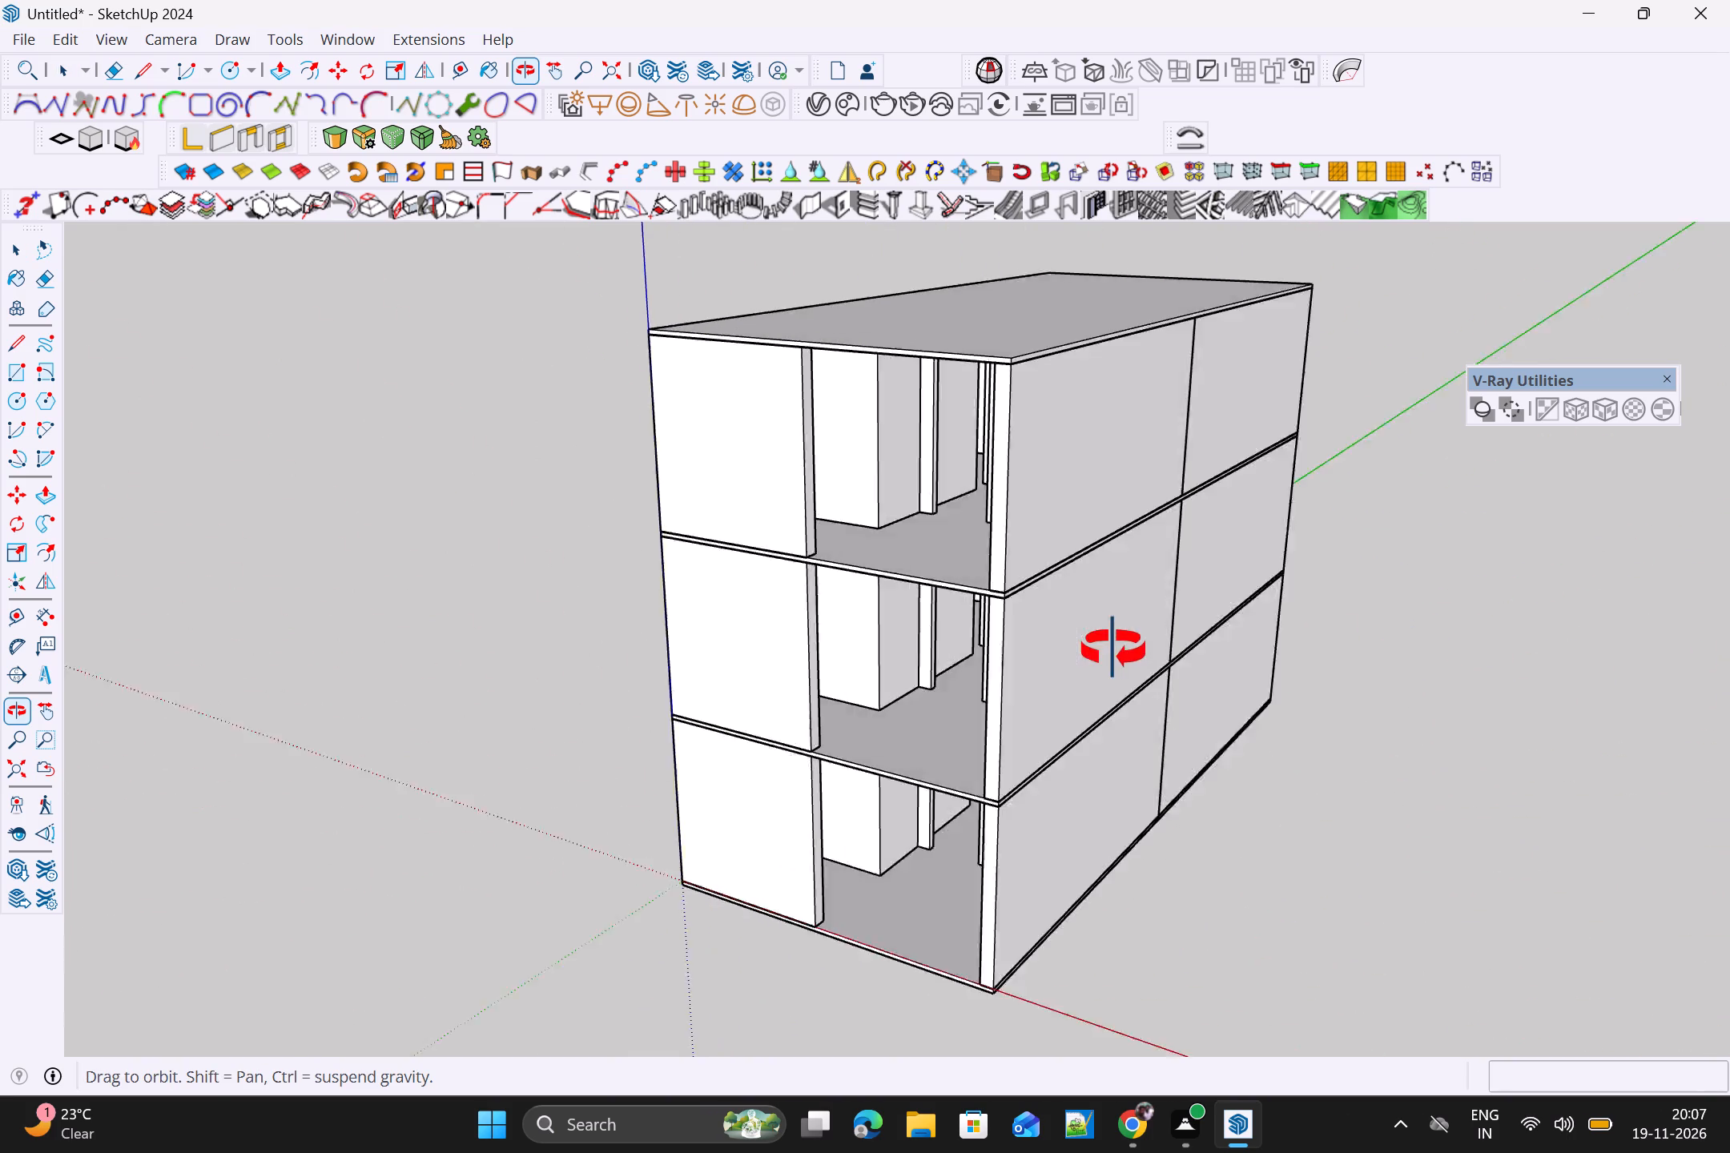
middle_click_drag(1113, 649, 1345, 622)
scroll(1345, 616, "up", 3)
middle_click_drag(1346, 621, 1407, 568)
scroll(1393, 574, "down", 2)
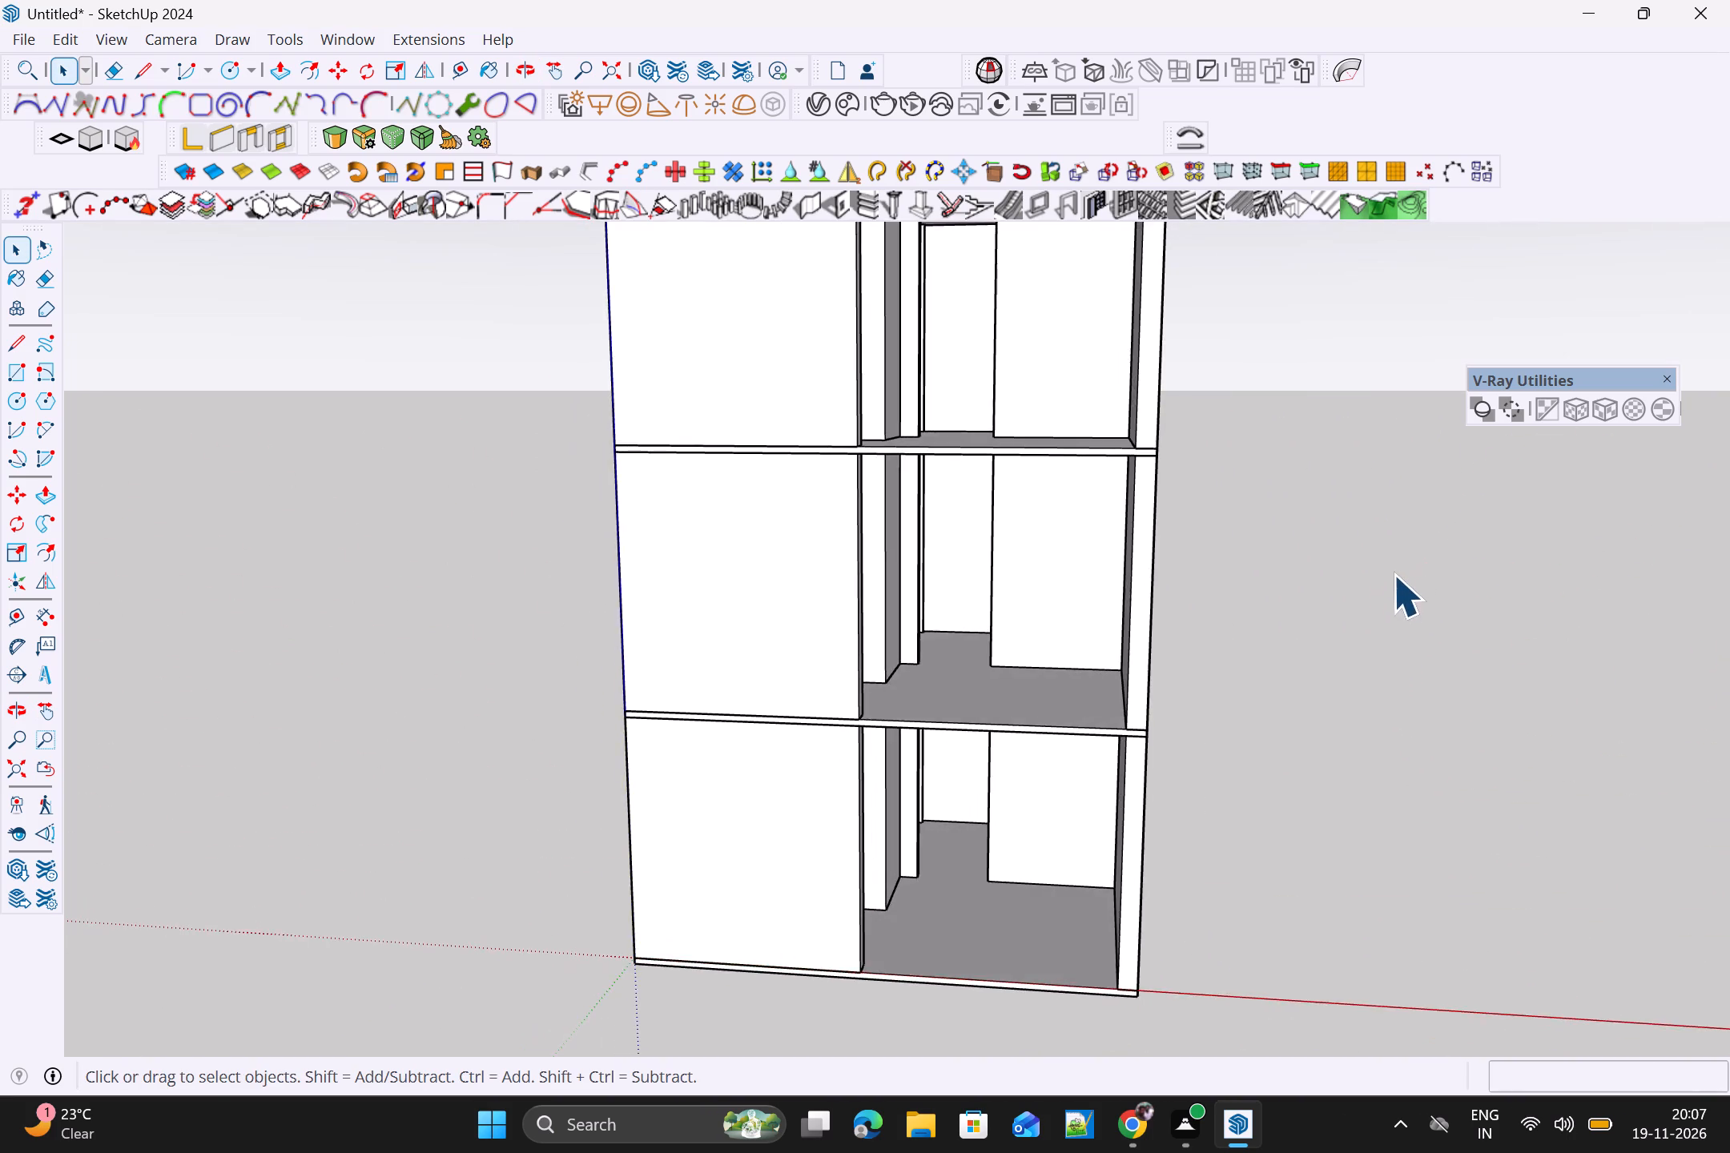
scroll(1393, 574, "down", 5)
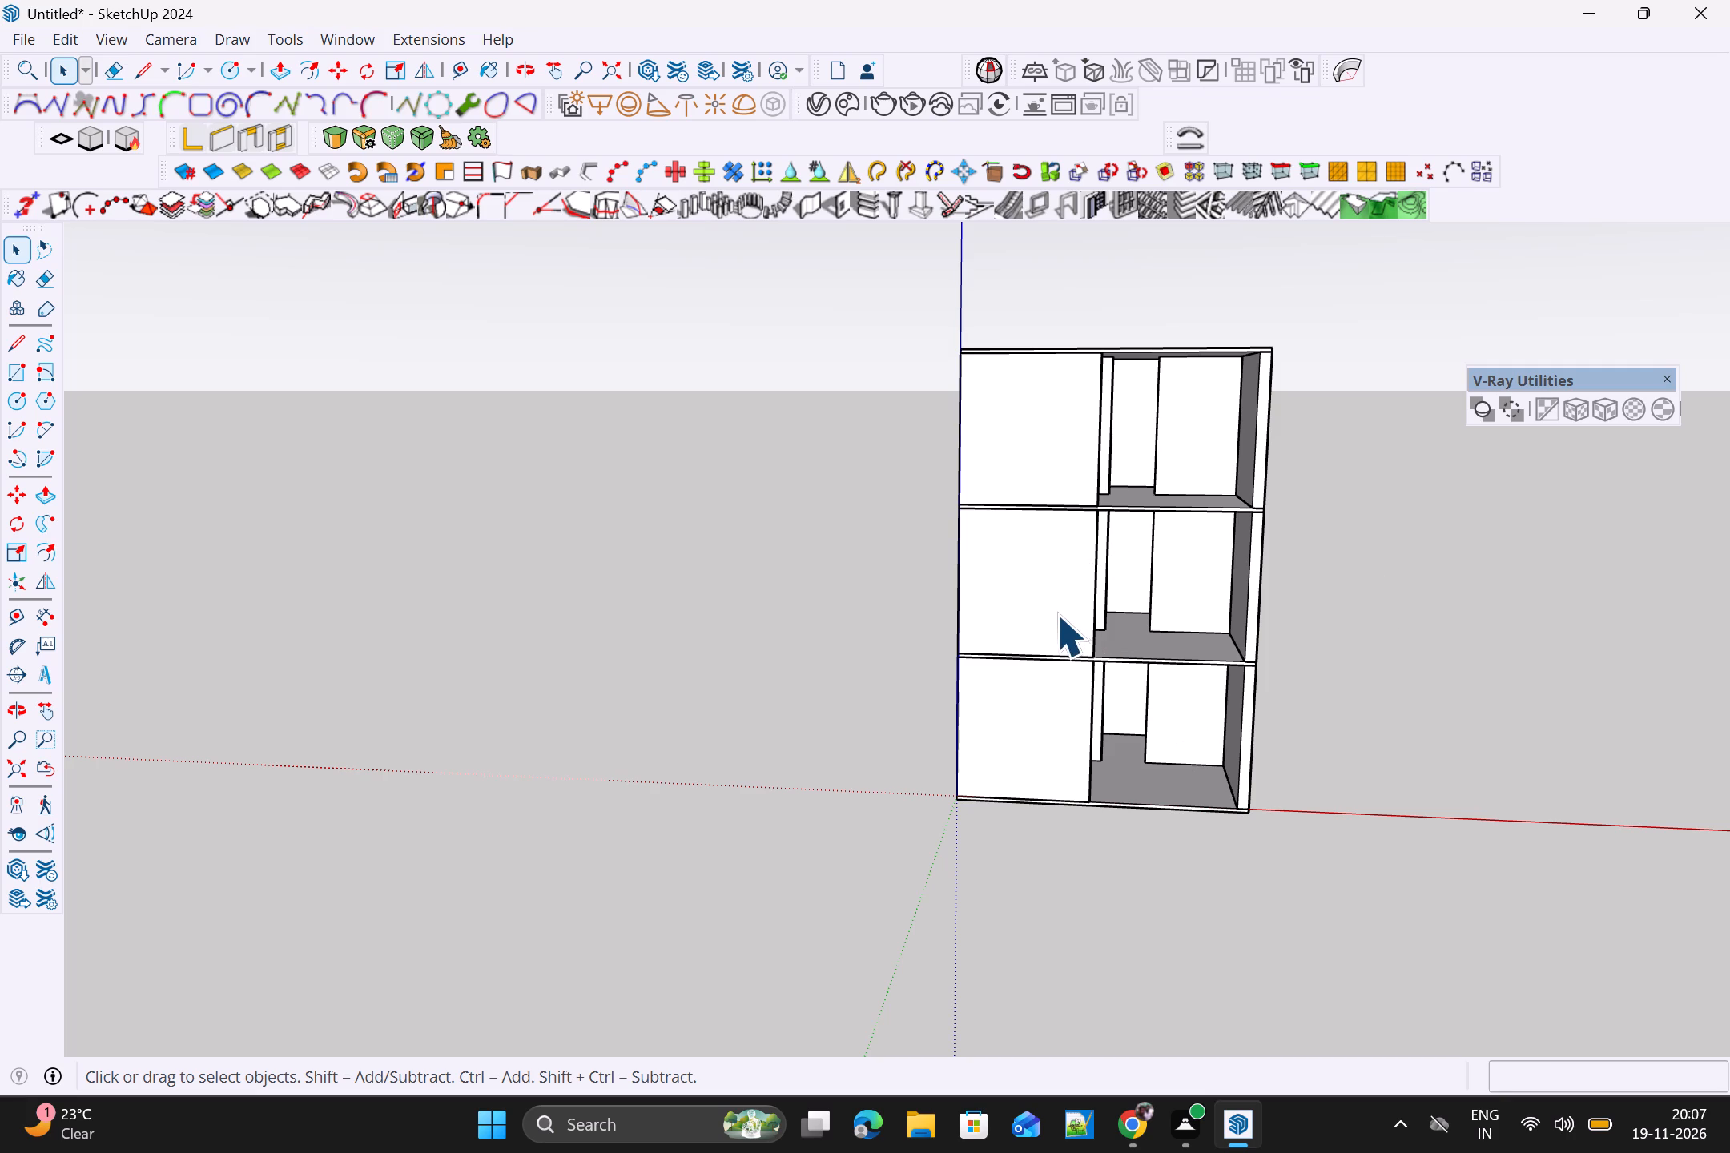
scroll(1056, 610, "up", 2)
middle_click_drag(1080, 649, 961, 751)
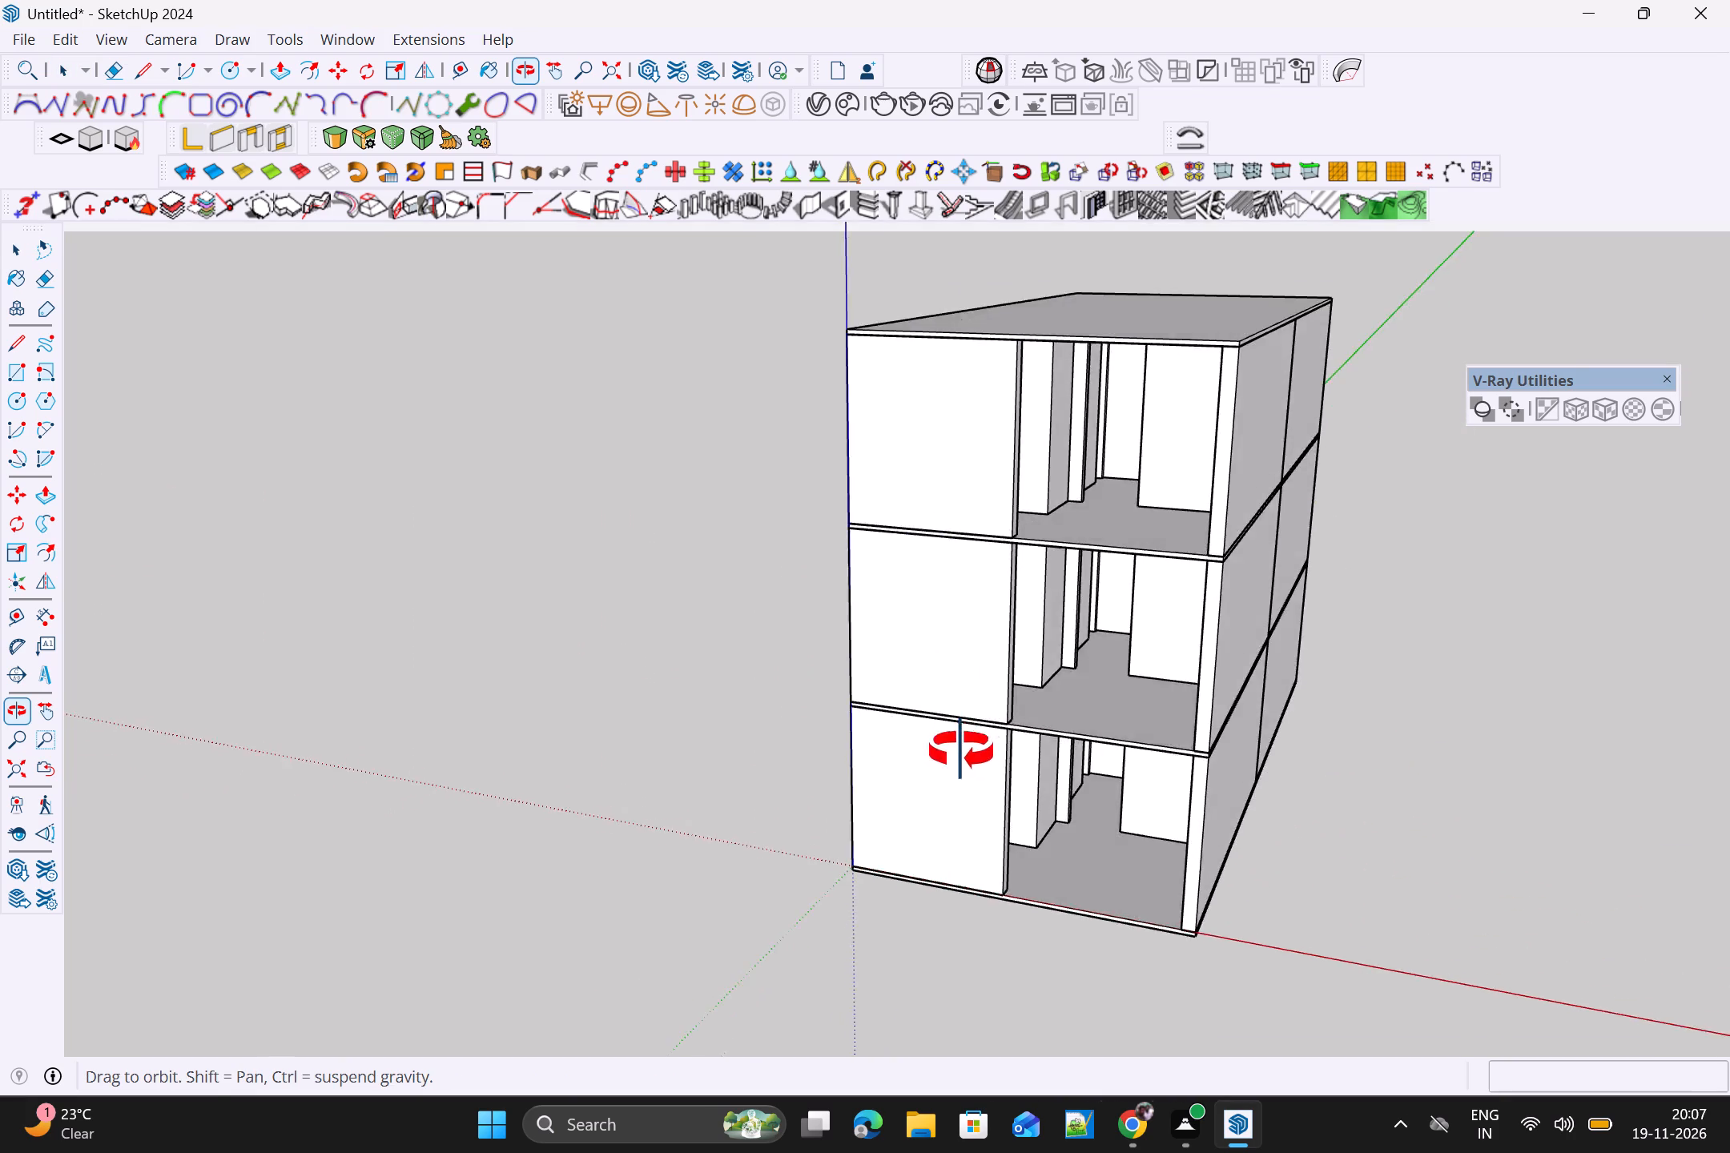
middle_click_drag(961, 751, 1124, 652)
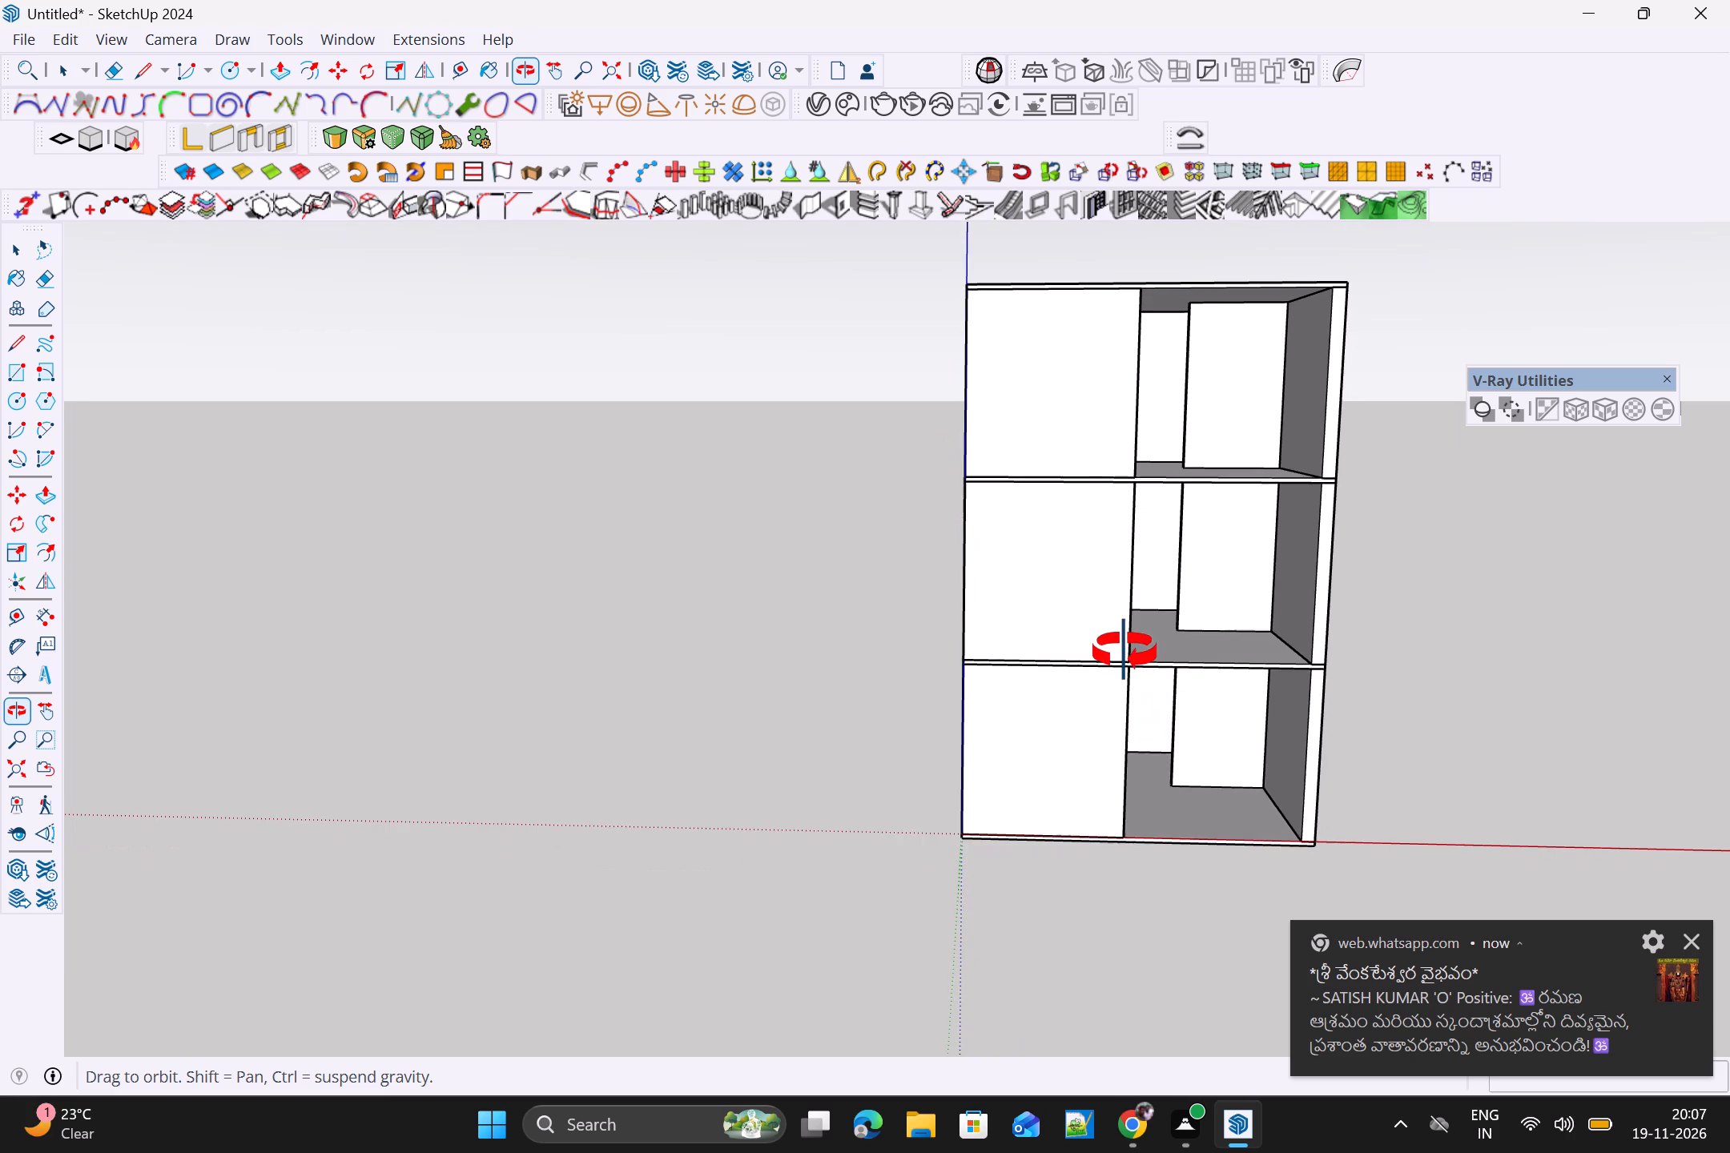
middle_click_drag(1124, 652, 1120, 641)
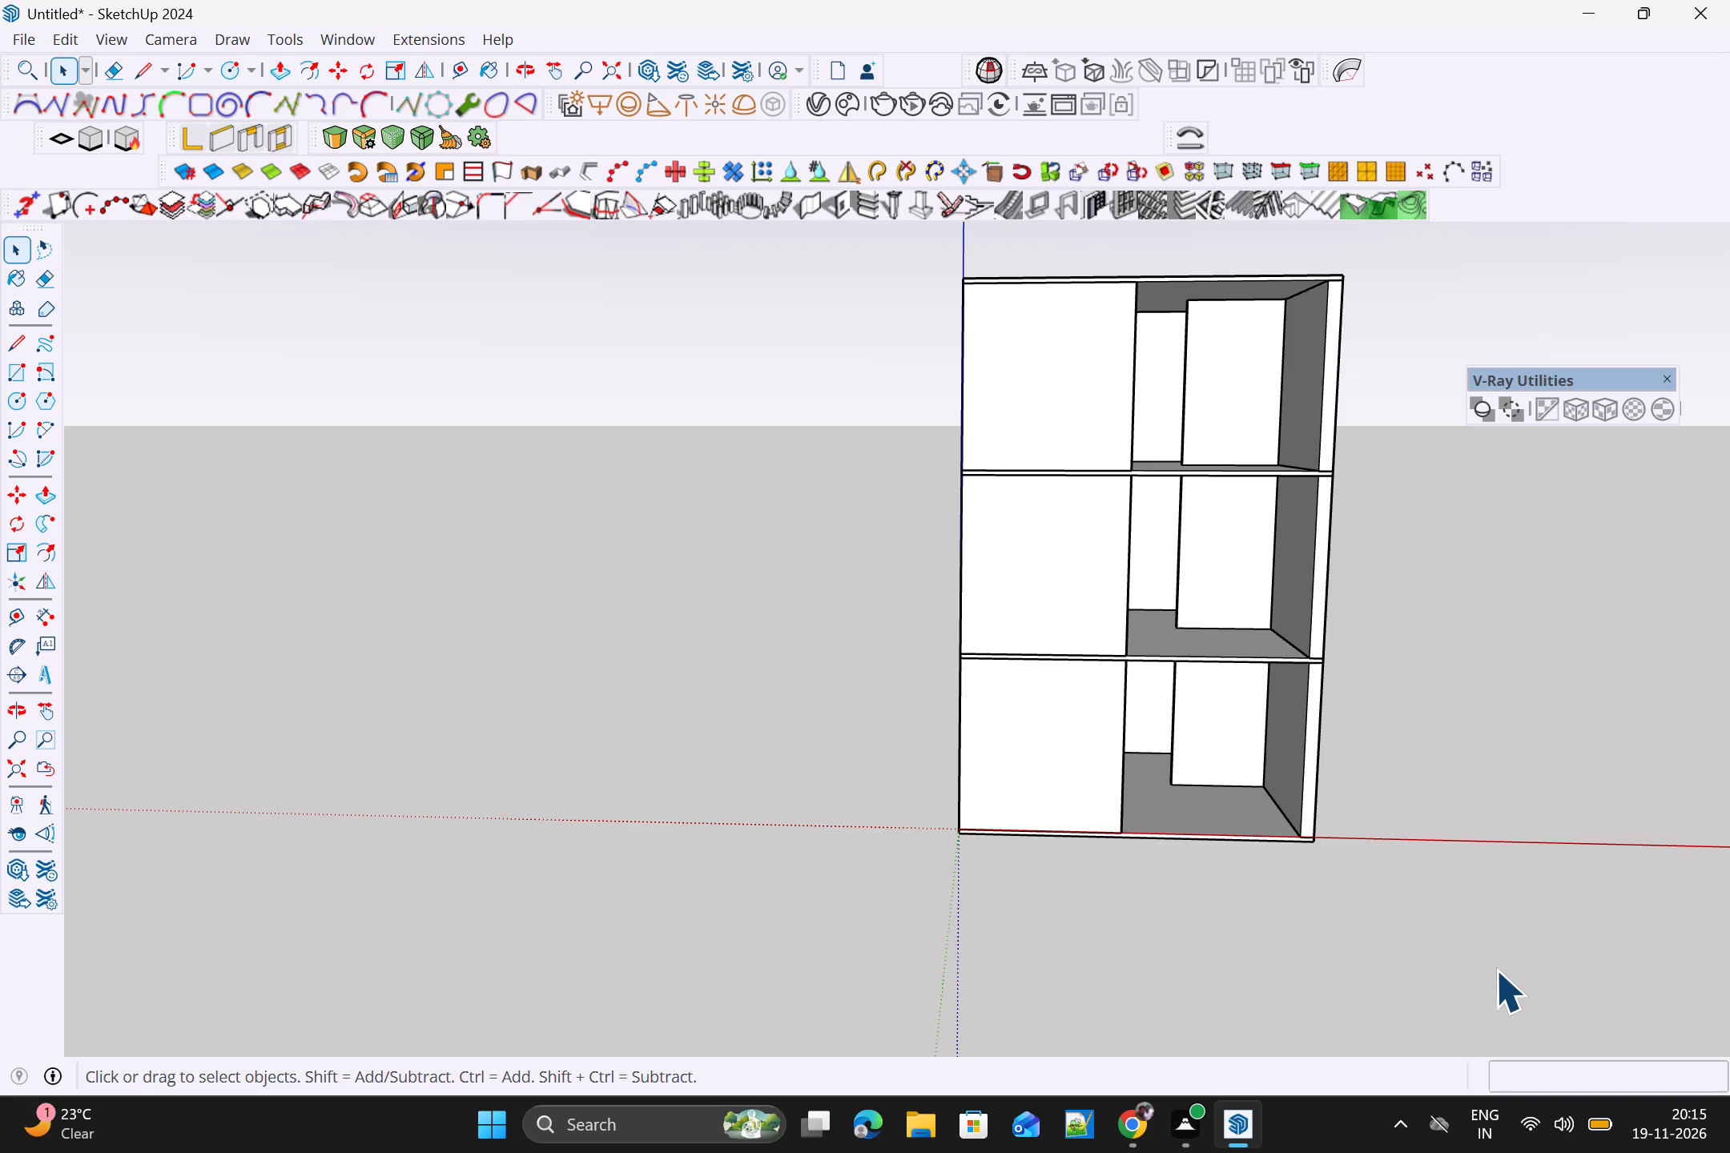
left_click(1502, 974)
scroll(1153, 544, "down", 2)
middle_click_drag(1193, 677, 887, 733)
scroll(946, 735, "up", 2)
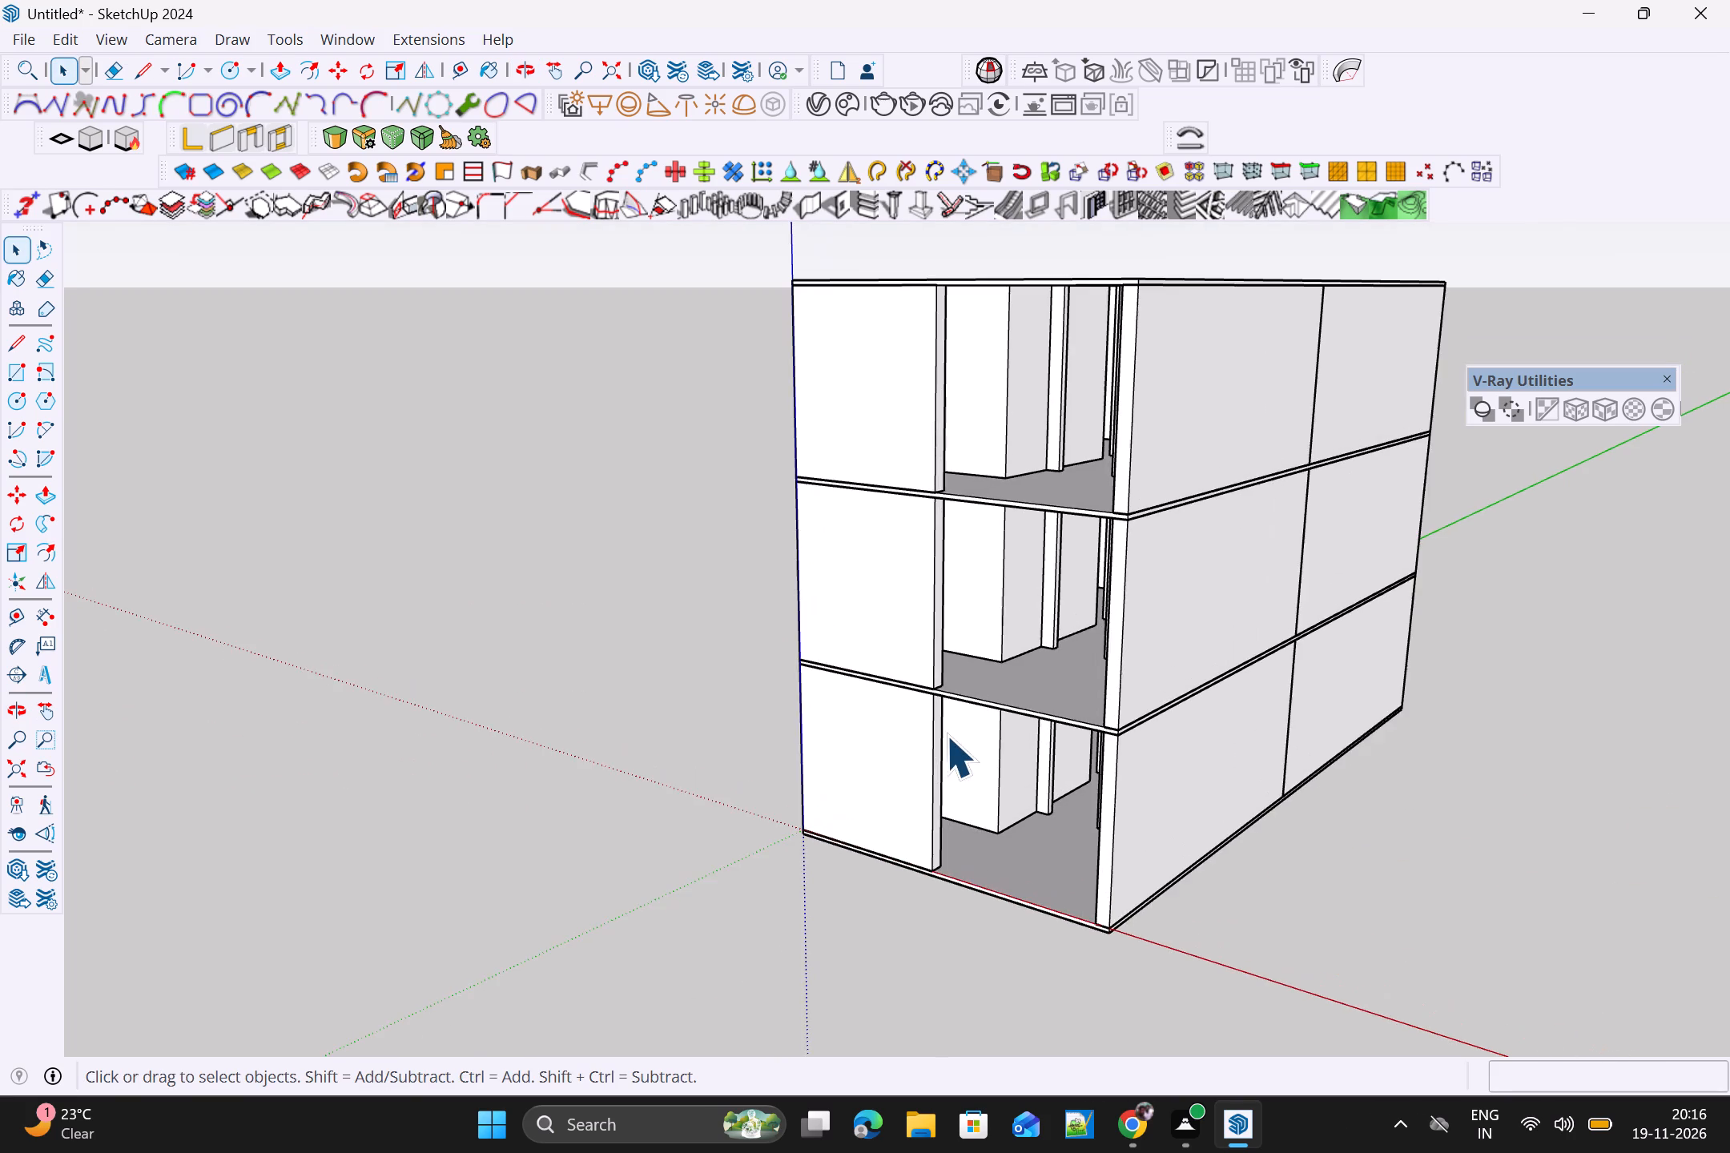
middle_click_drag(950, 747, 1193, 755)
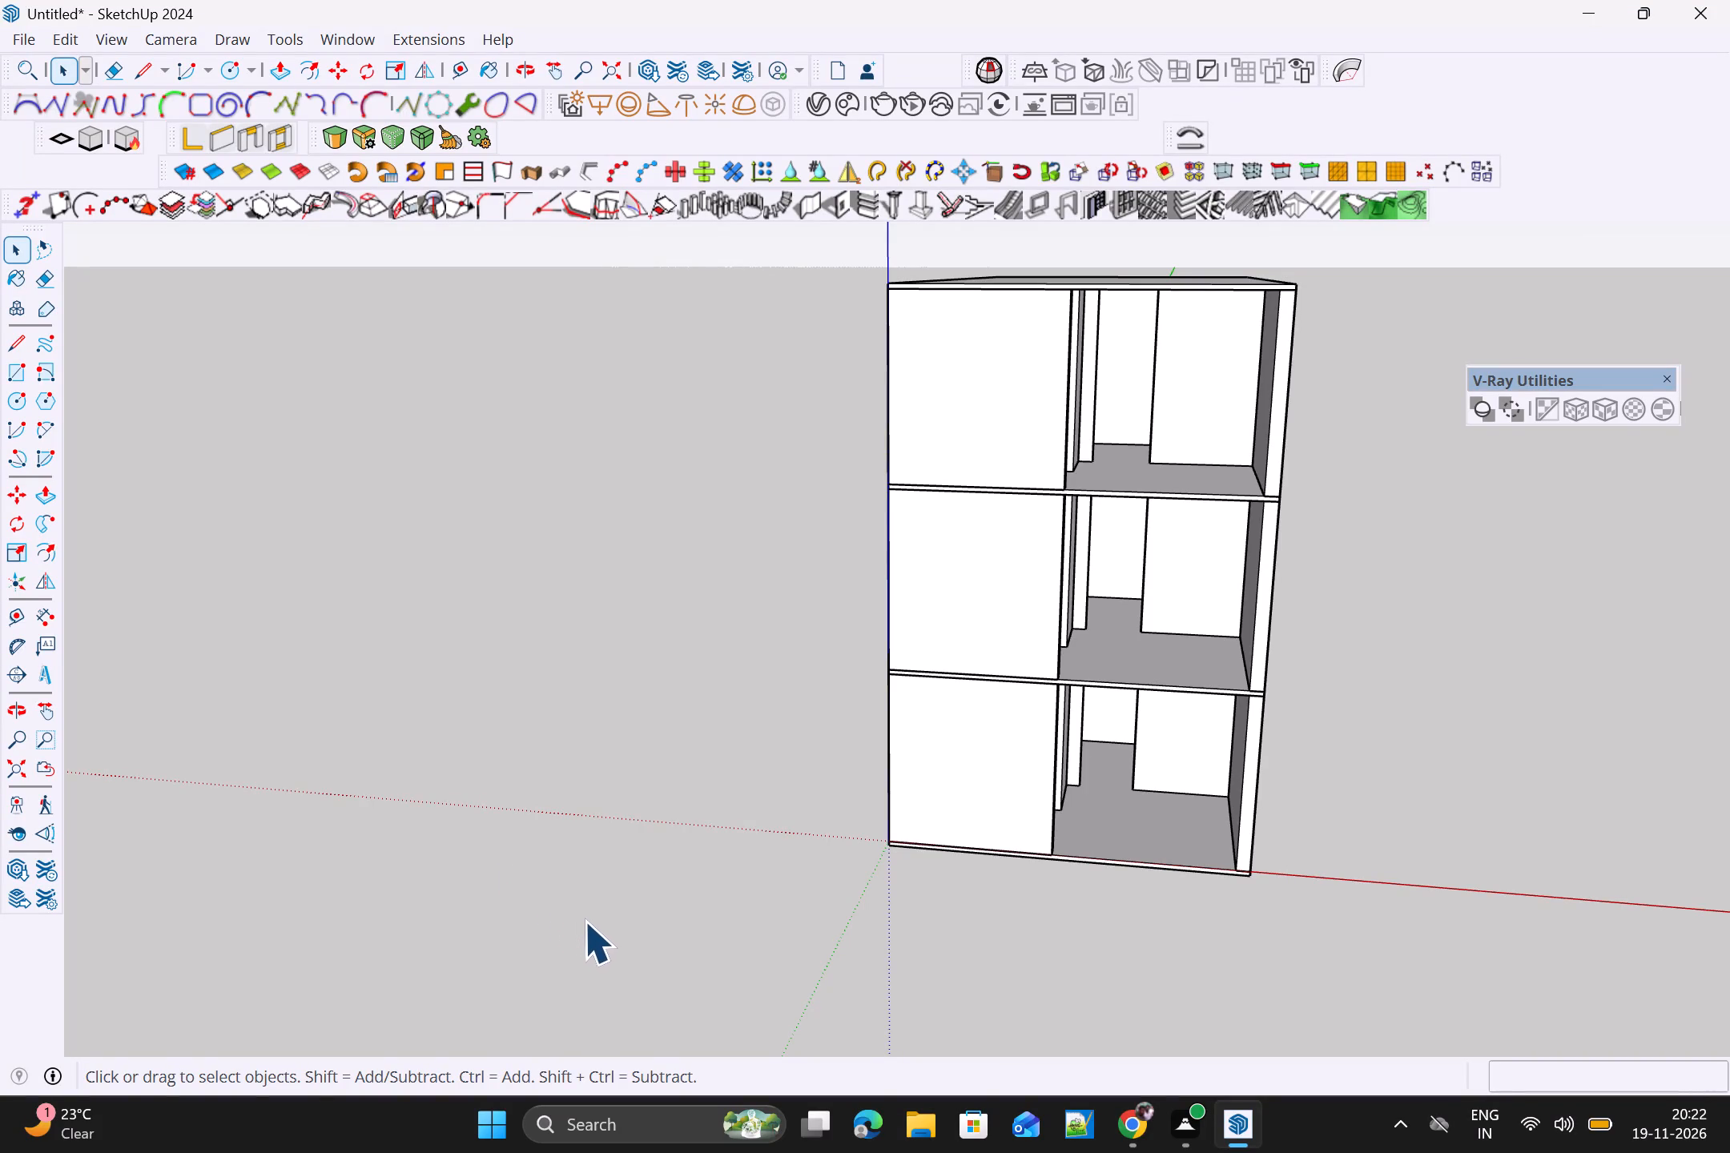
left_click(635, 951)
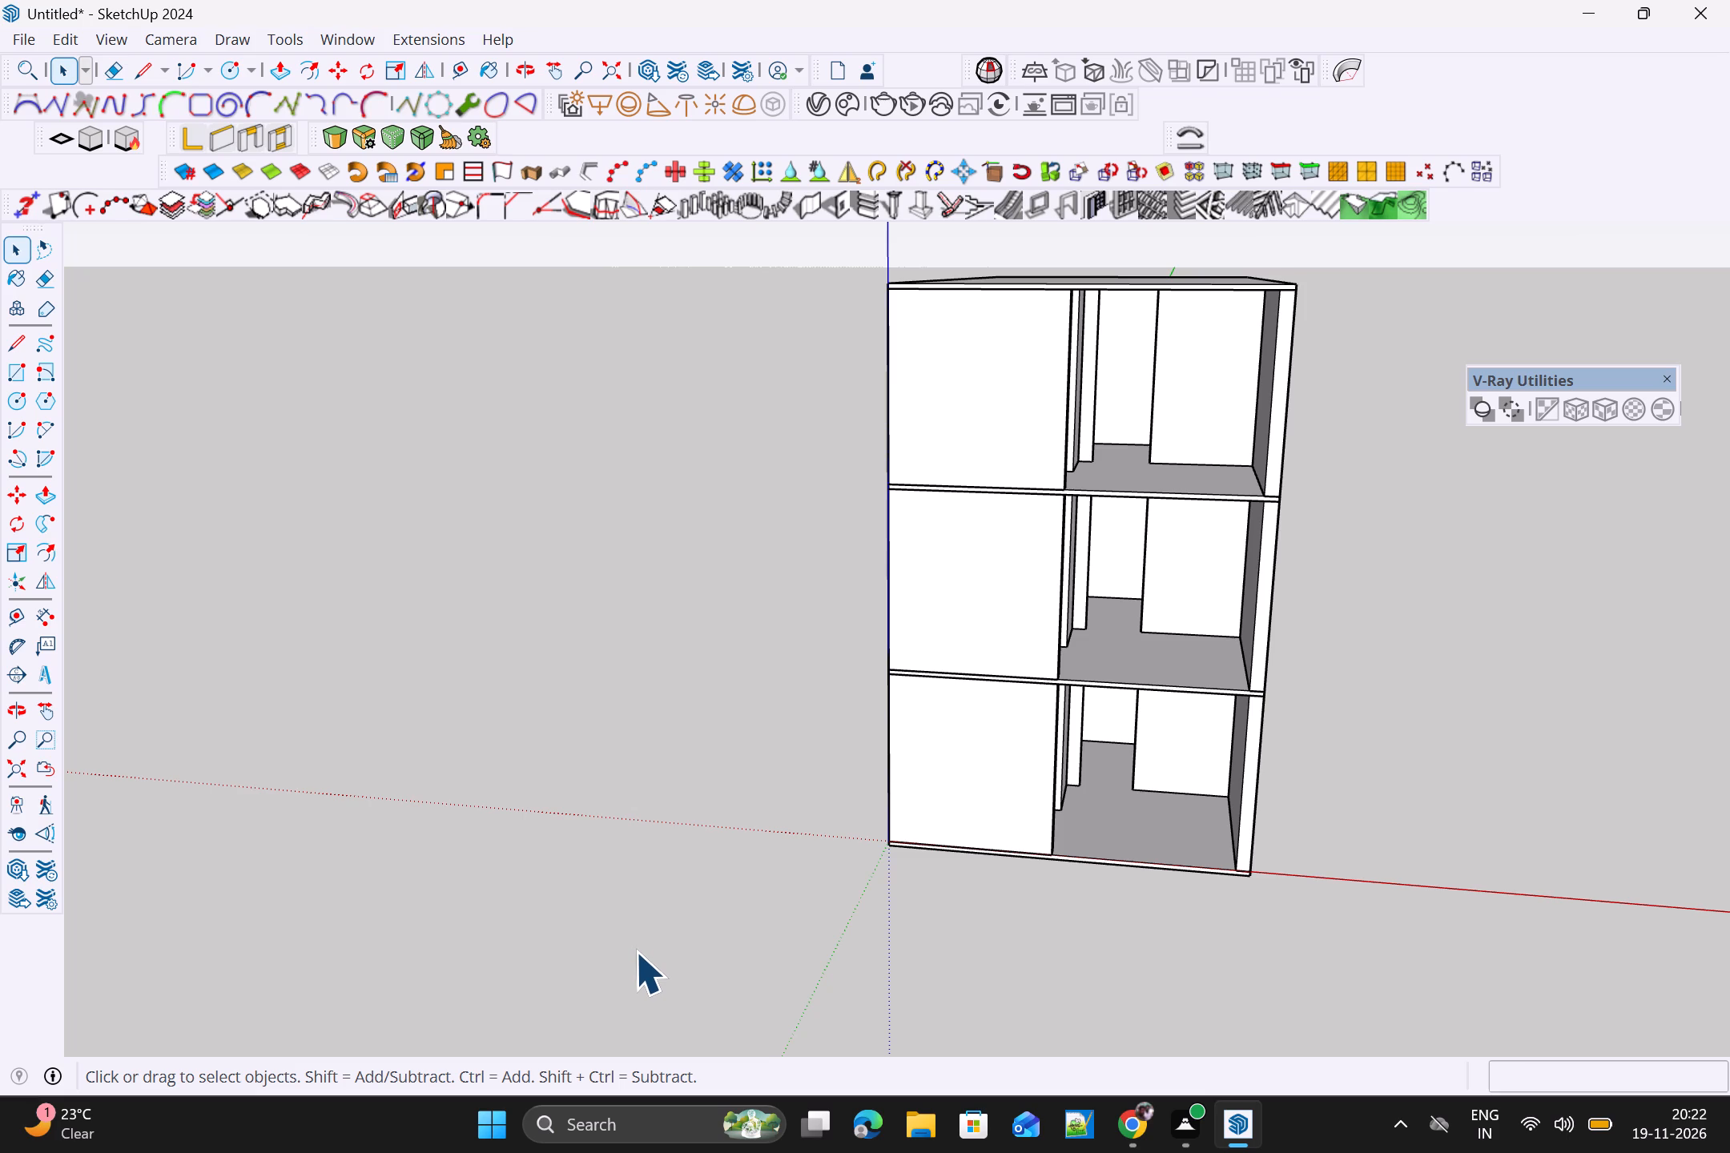
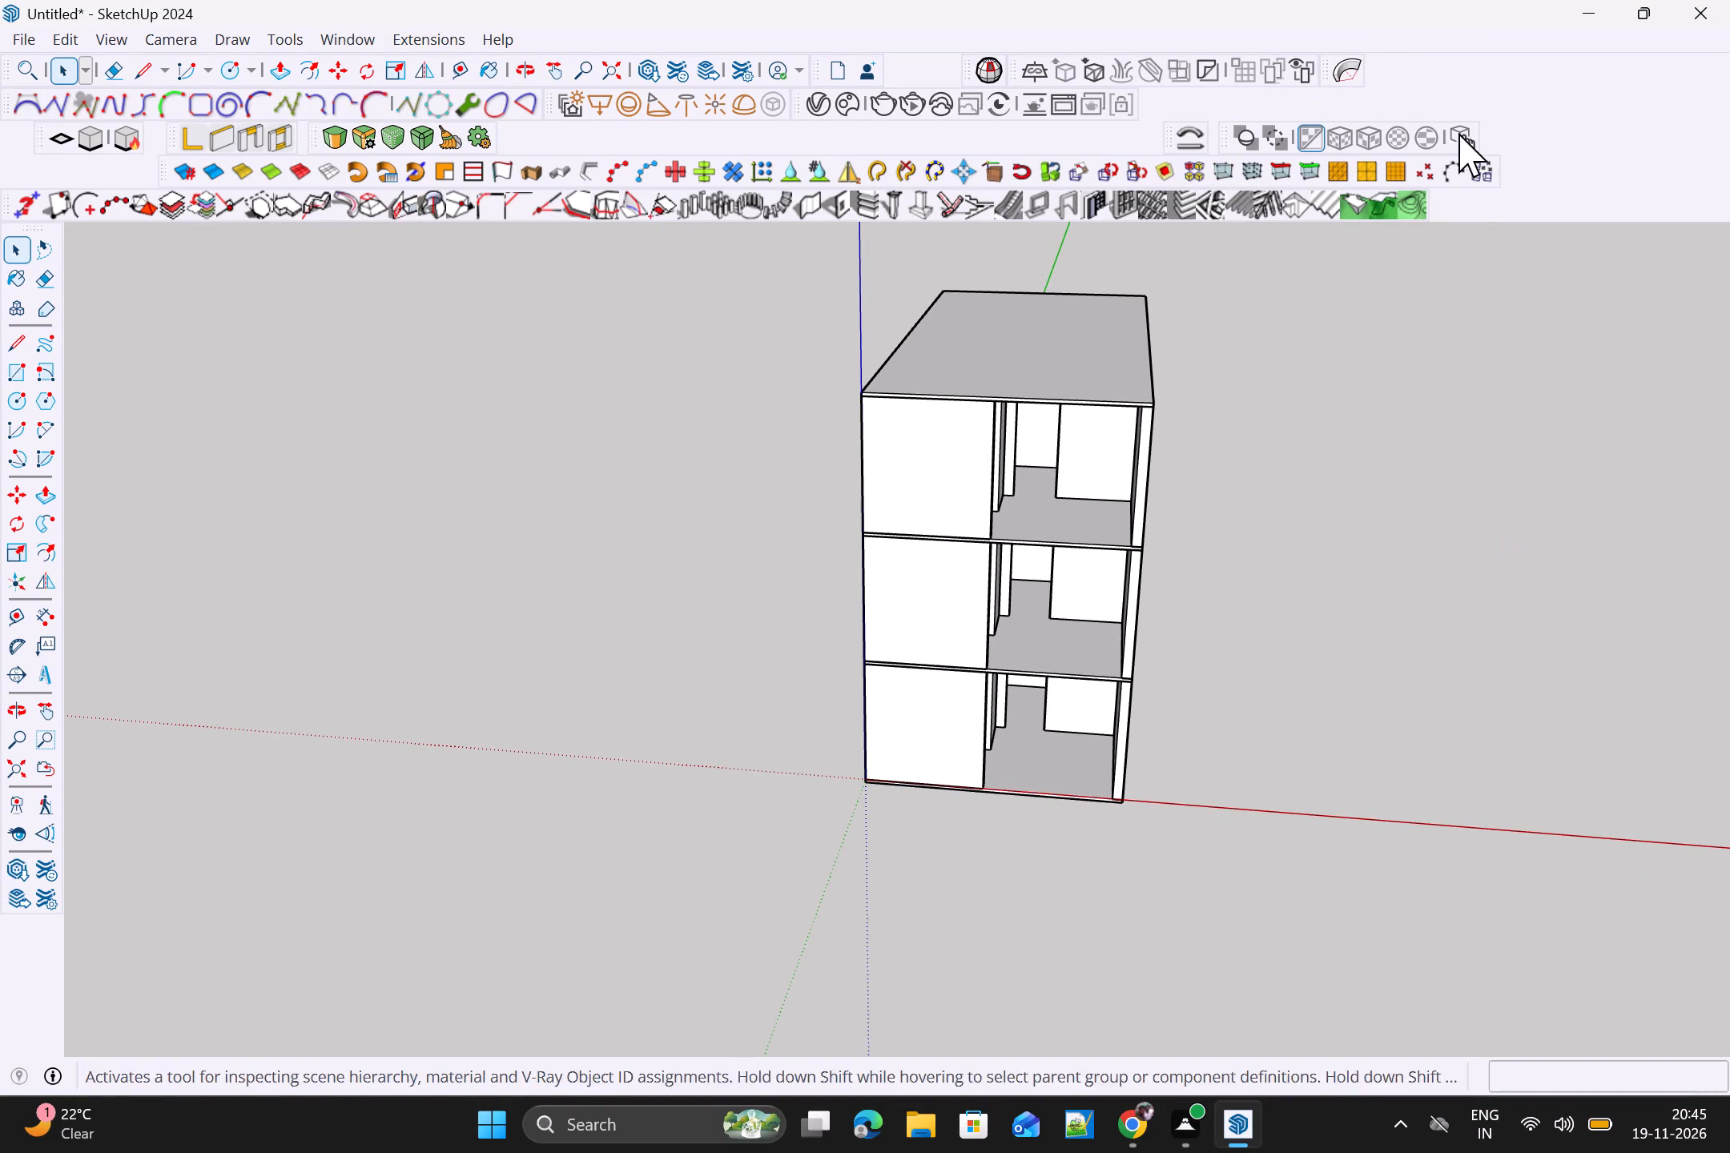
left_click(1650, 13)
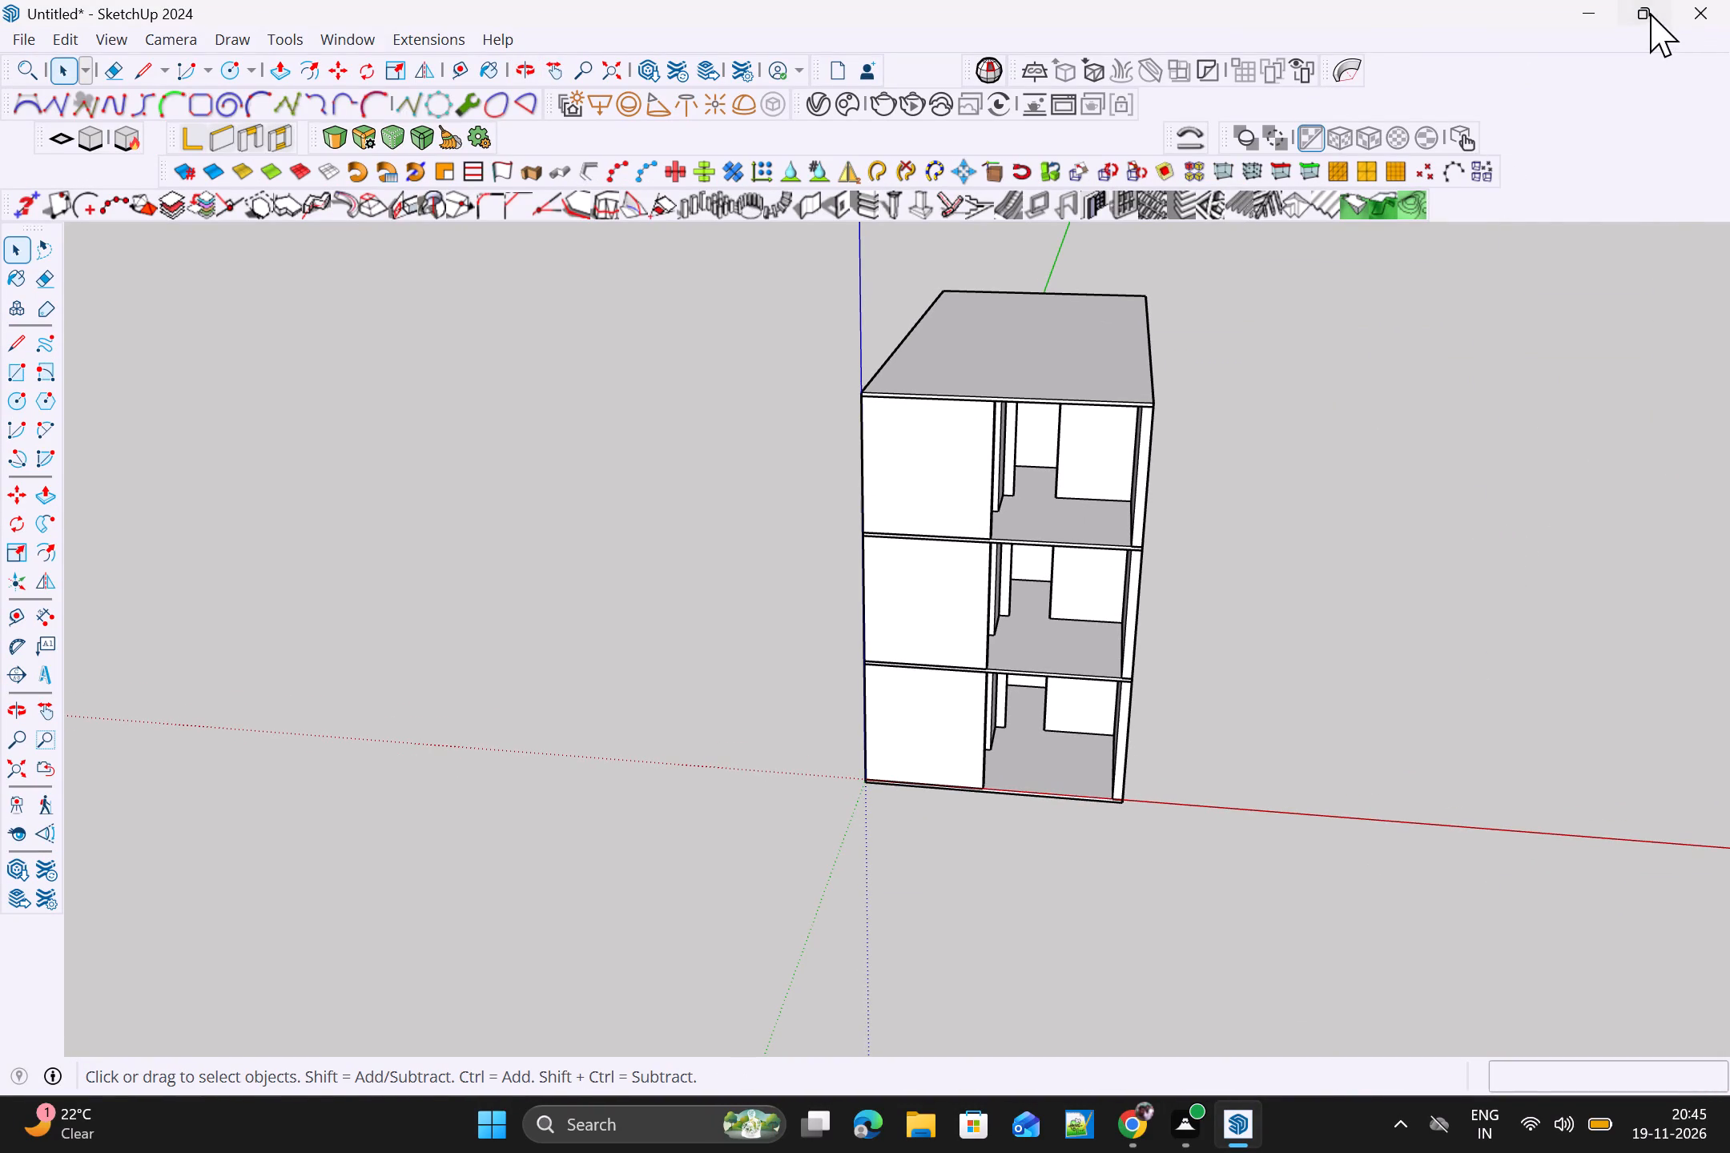
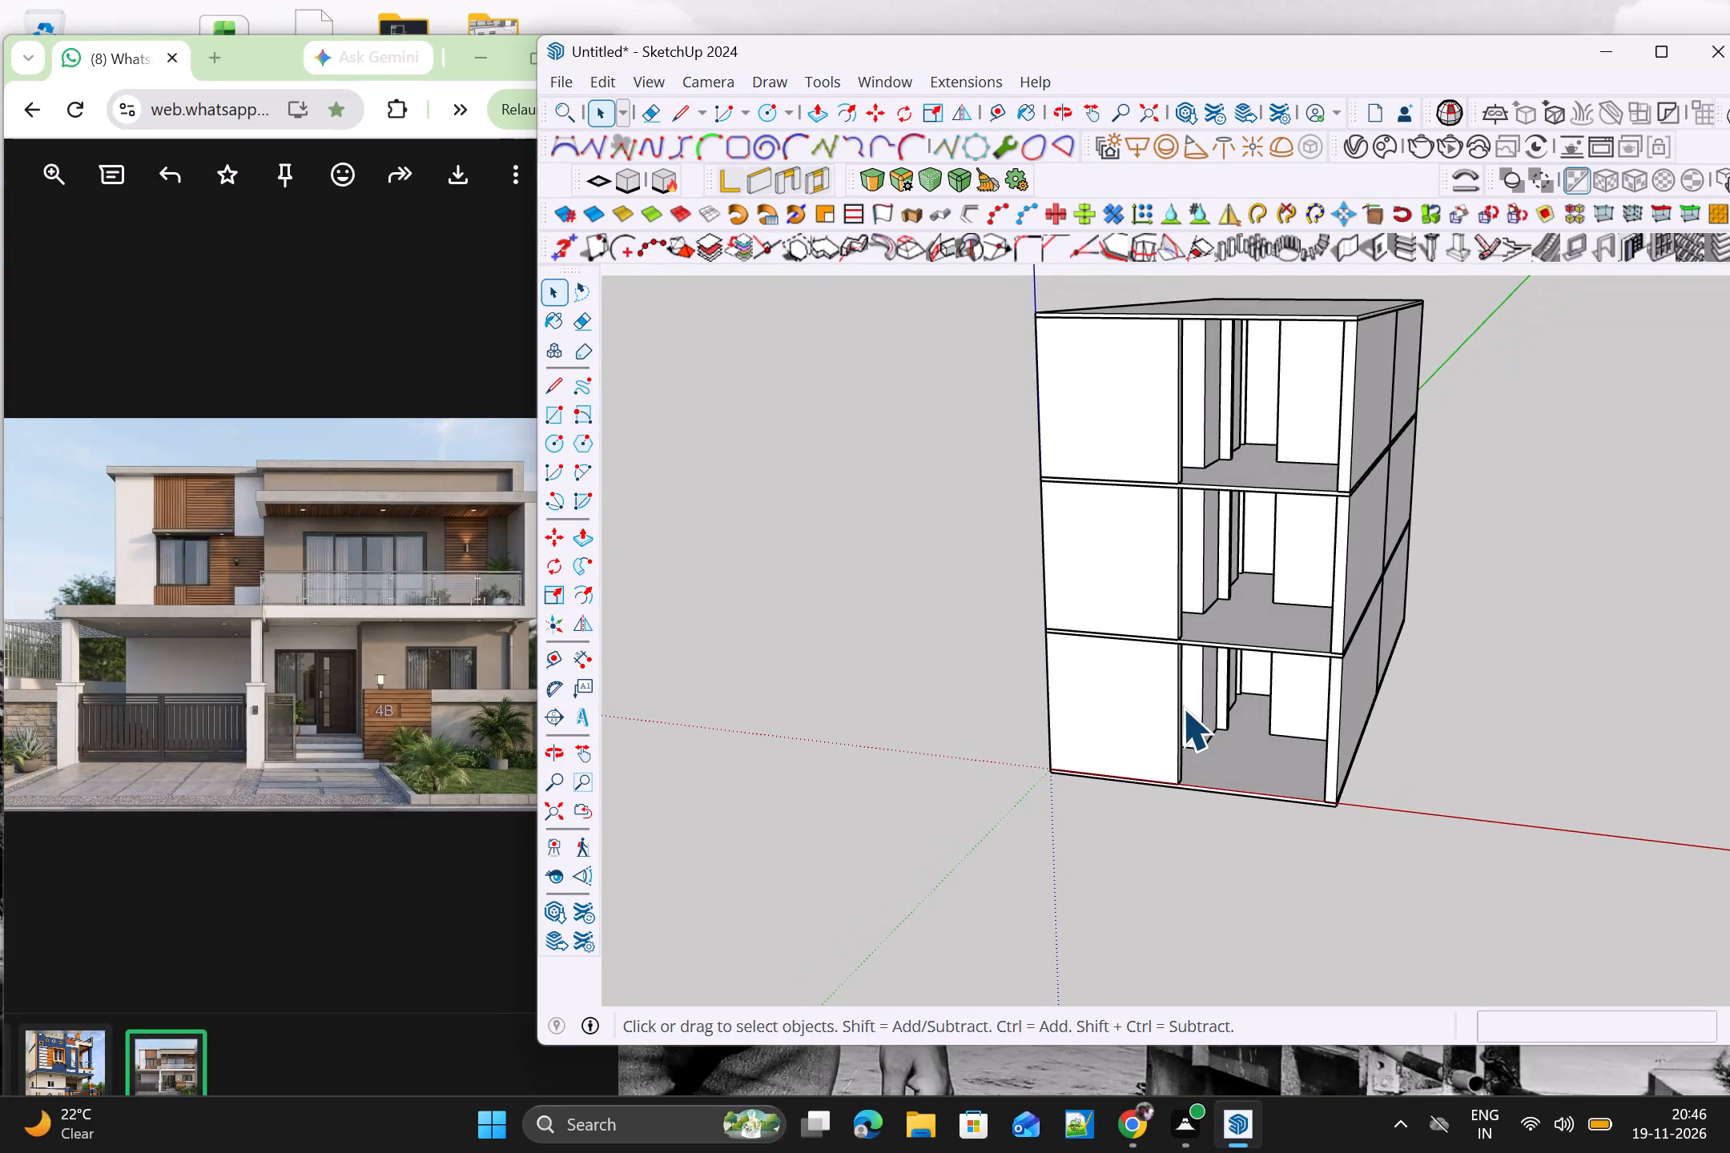
Delete the third storey's wall group and the roof slab above it, leaving a two-storey building.
scroll(1182, 705, "down", 1)
scroll(1229, 753, "down", 1)
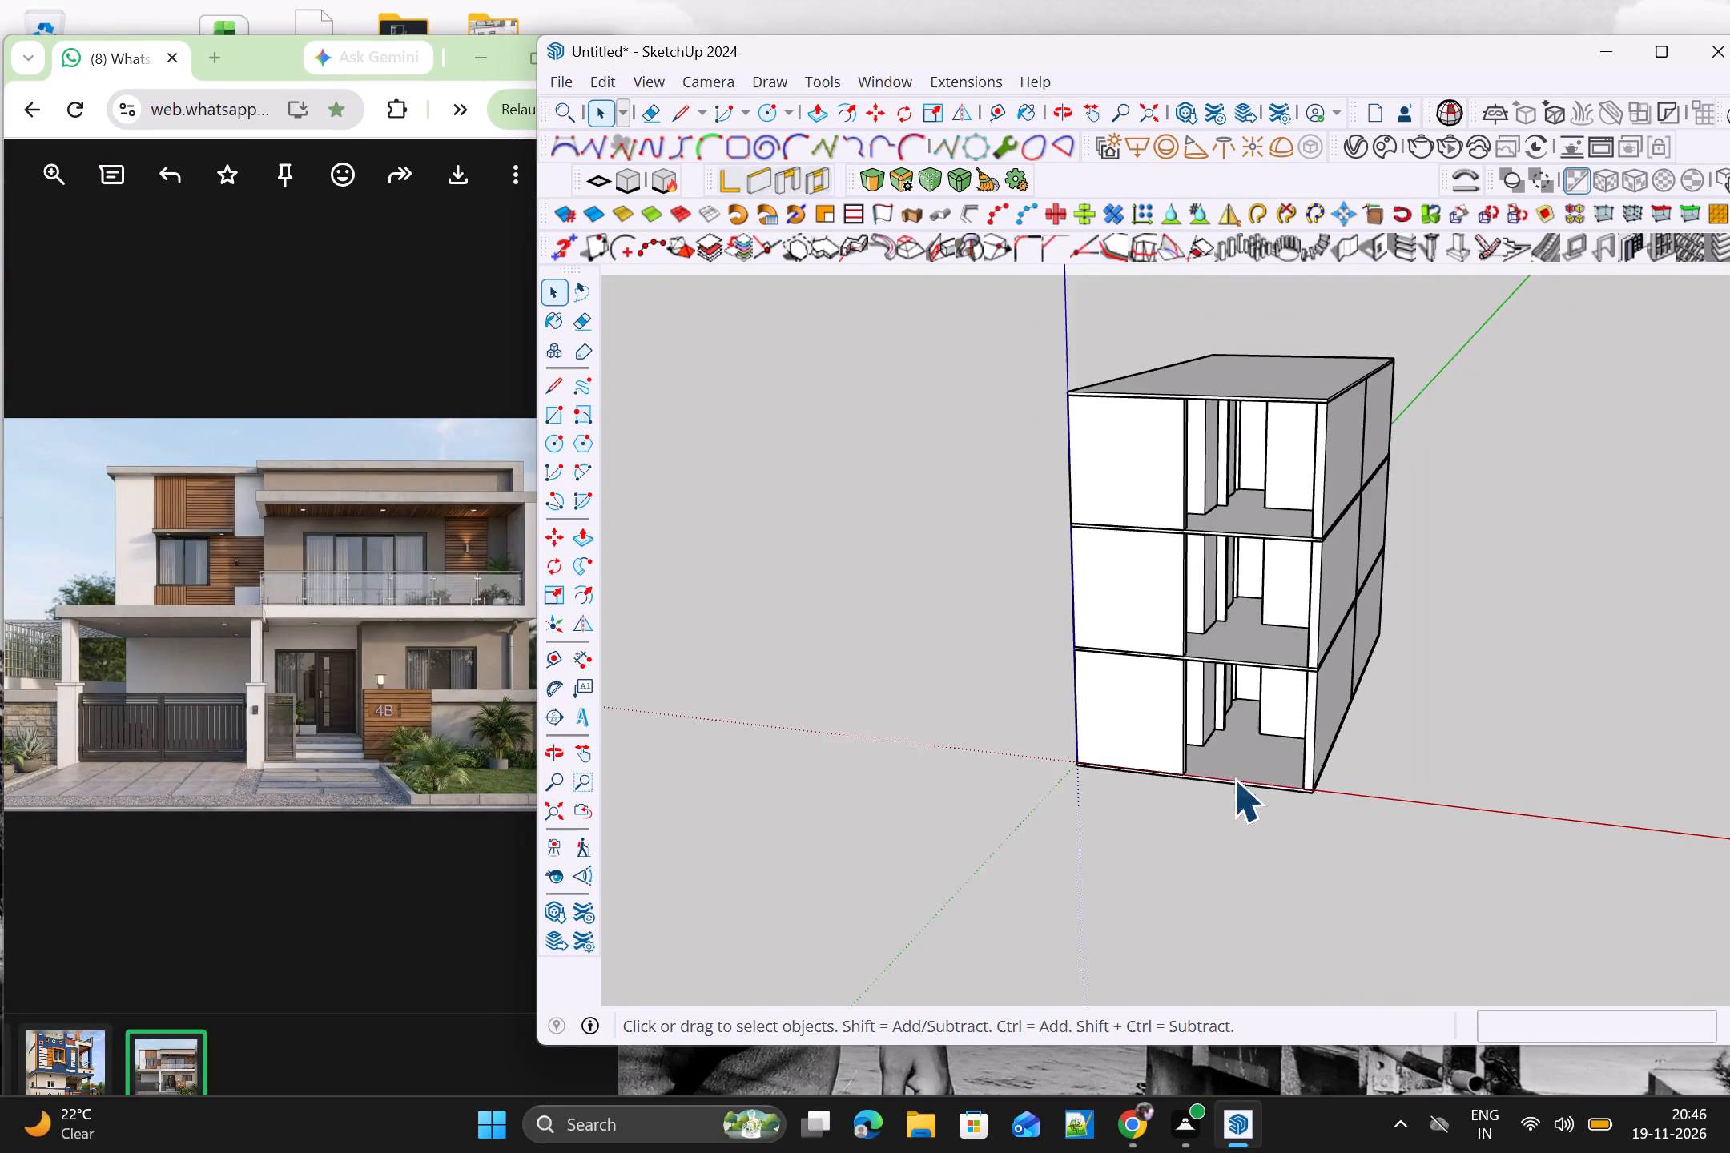
middle_click_drag(1238, 791, 1323, 854)
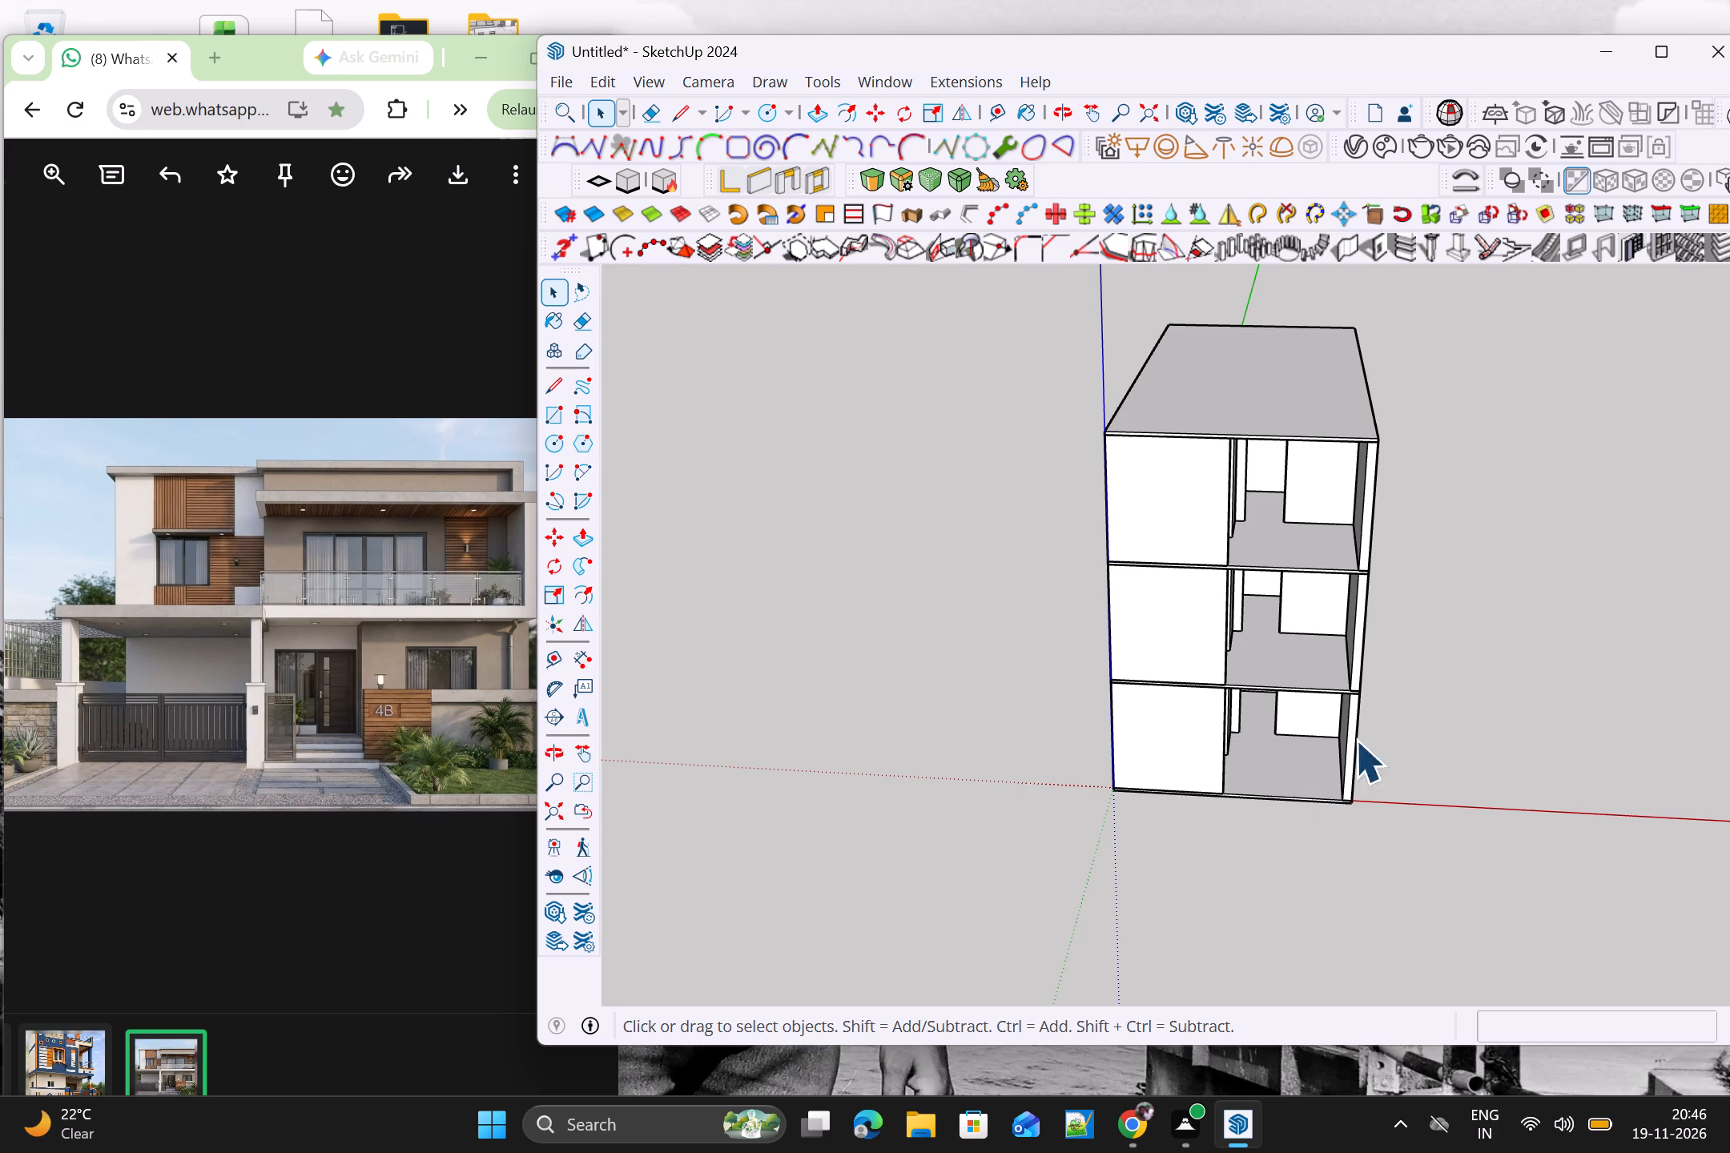
middle_click_drag(1390, 713, 1341, 607)
middle_click(1341, 607)
scroll(1292, 593, "up", 1)
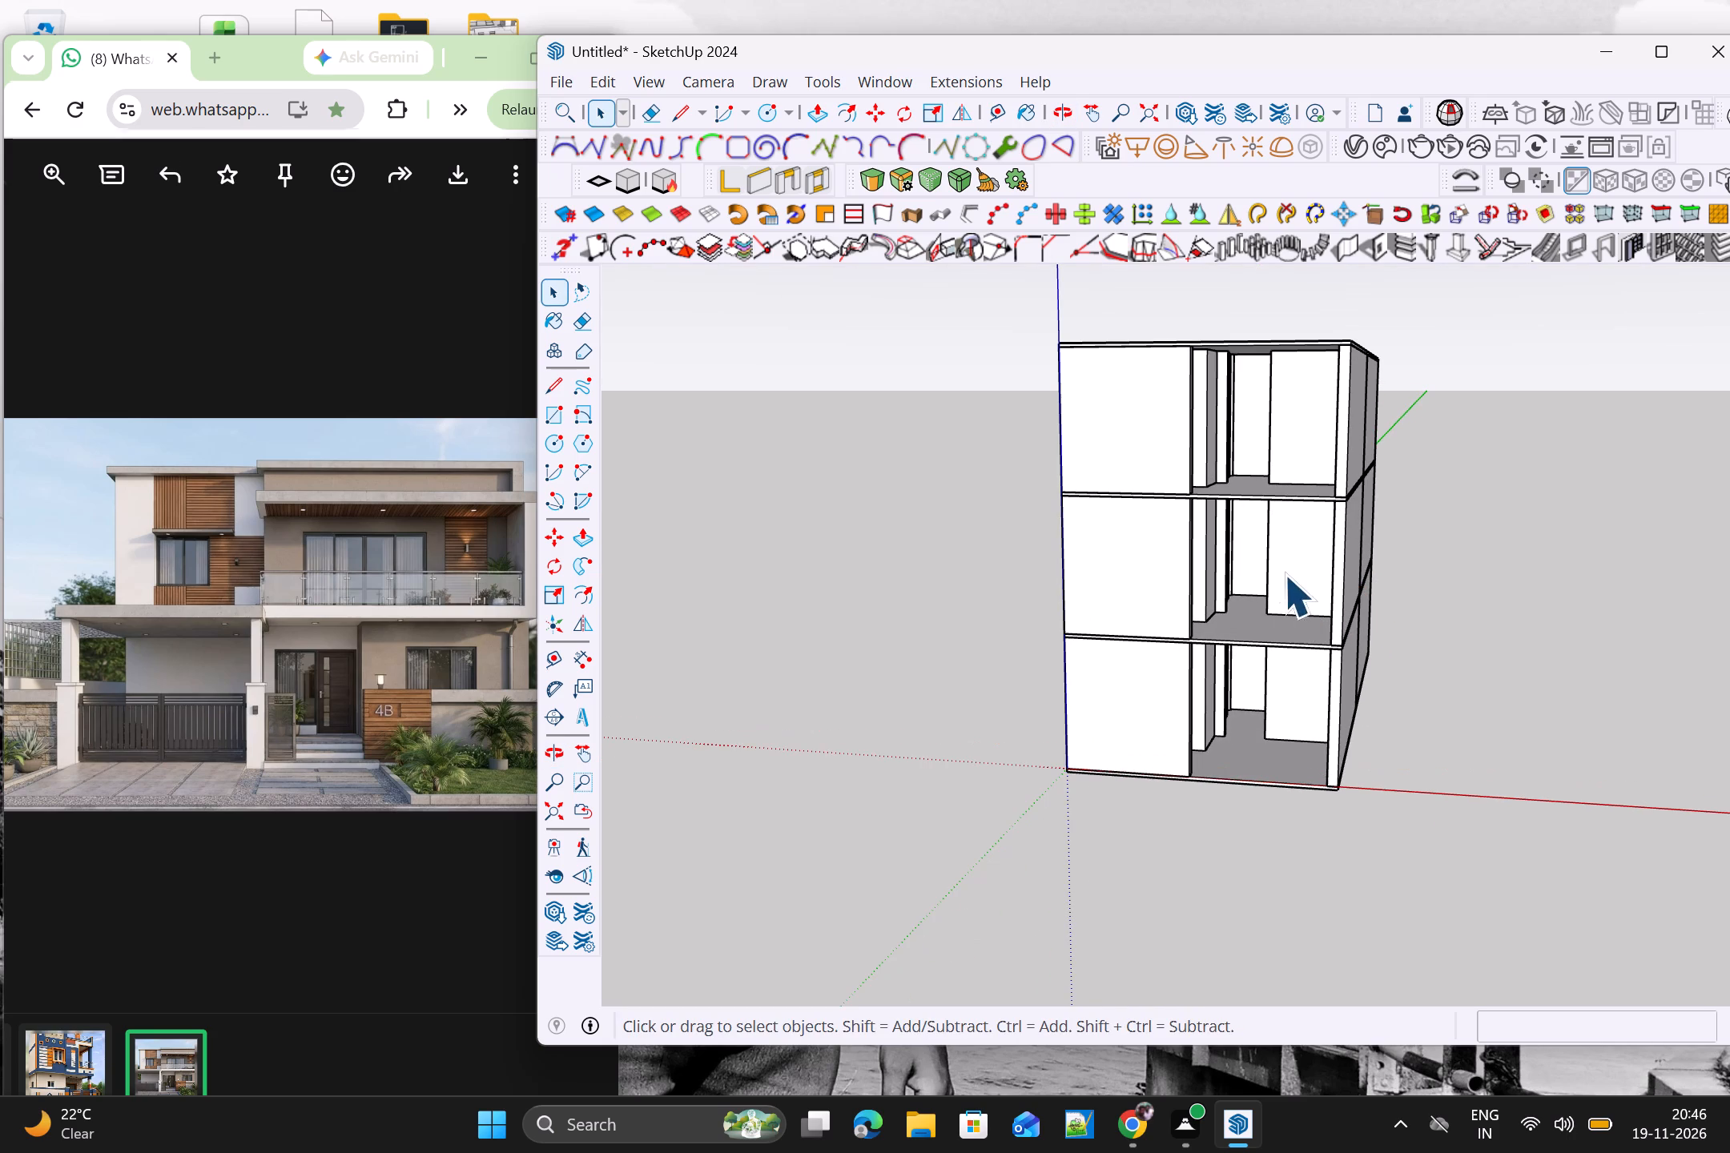
left_click(1300, 420)
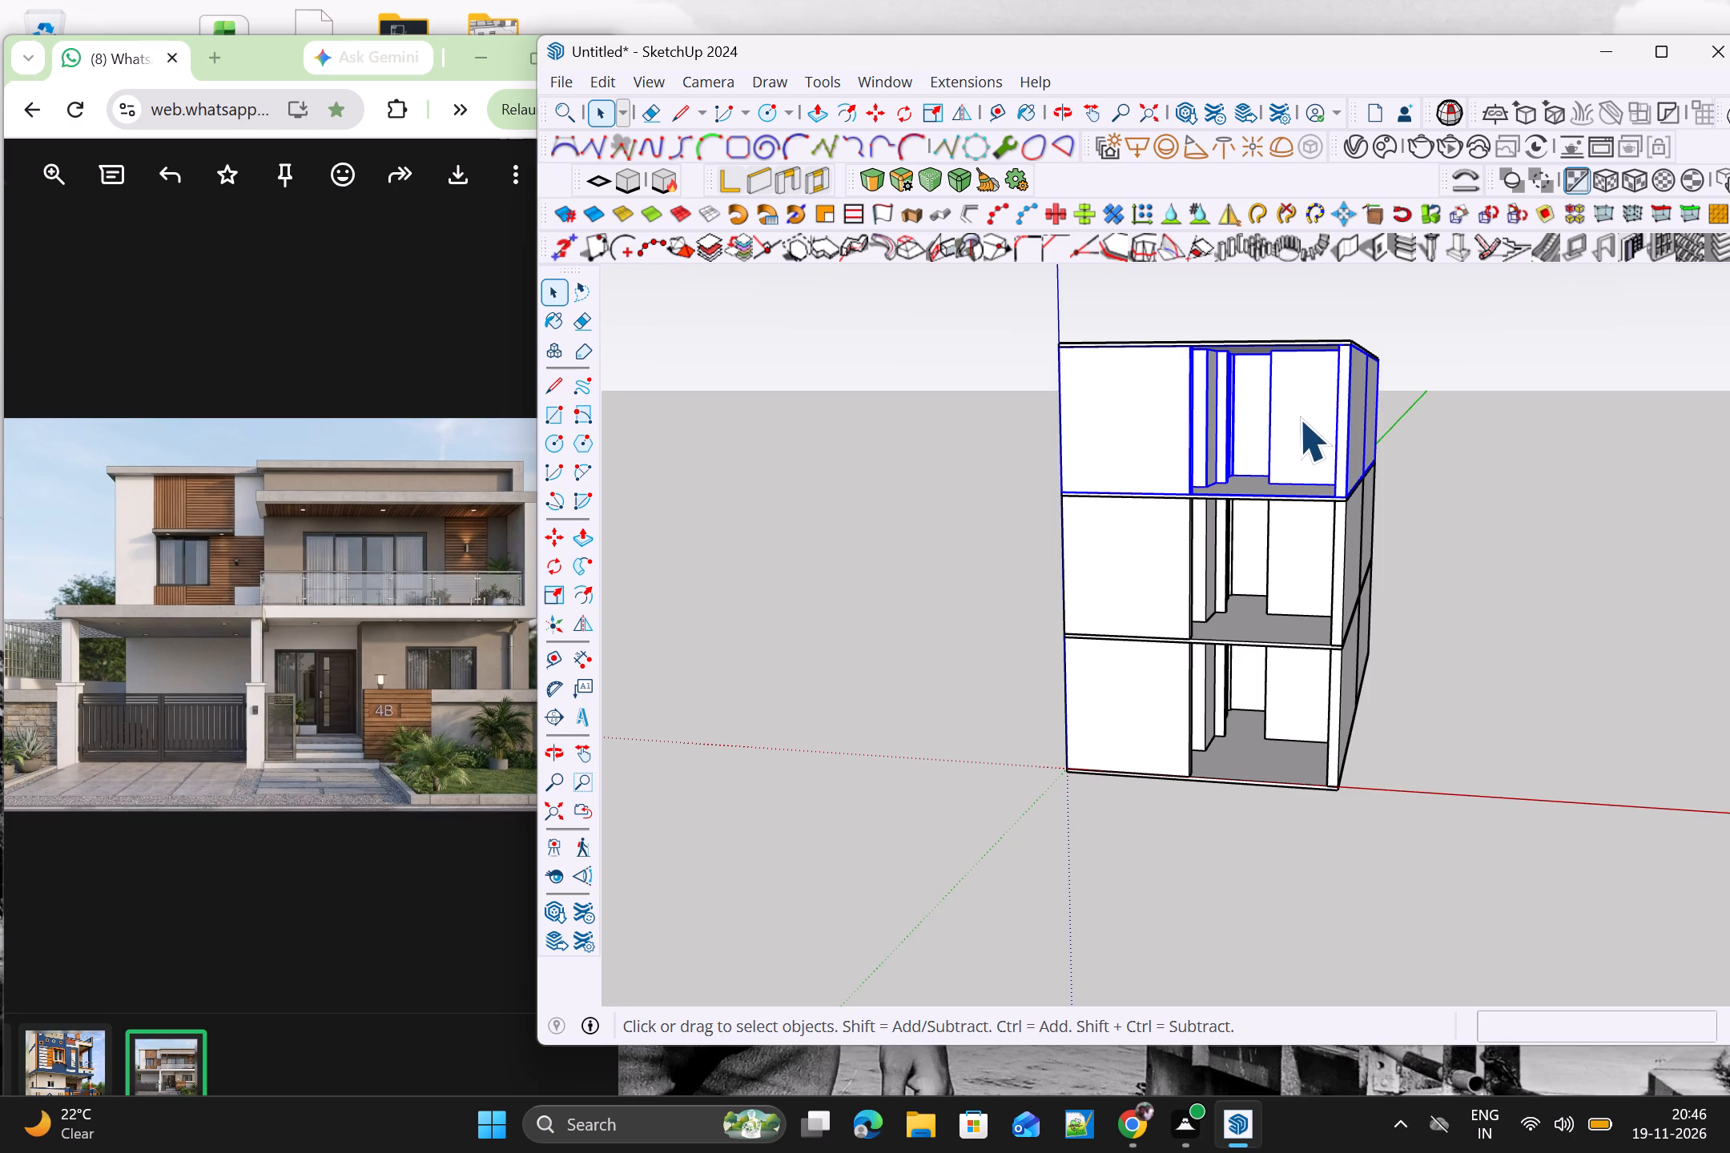
key("Delete")
left_click(1327, 352)
key("Delete")
Open the ground-floor wall group for editing and select the solid front wall face beside the open bay.
scroll(1344, 452, "down", 2)
middle_click_drag(1384, 776, 1495, 746)
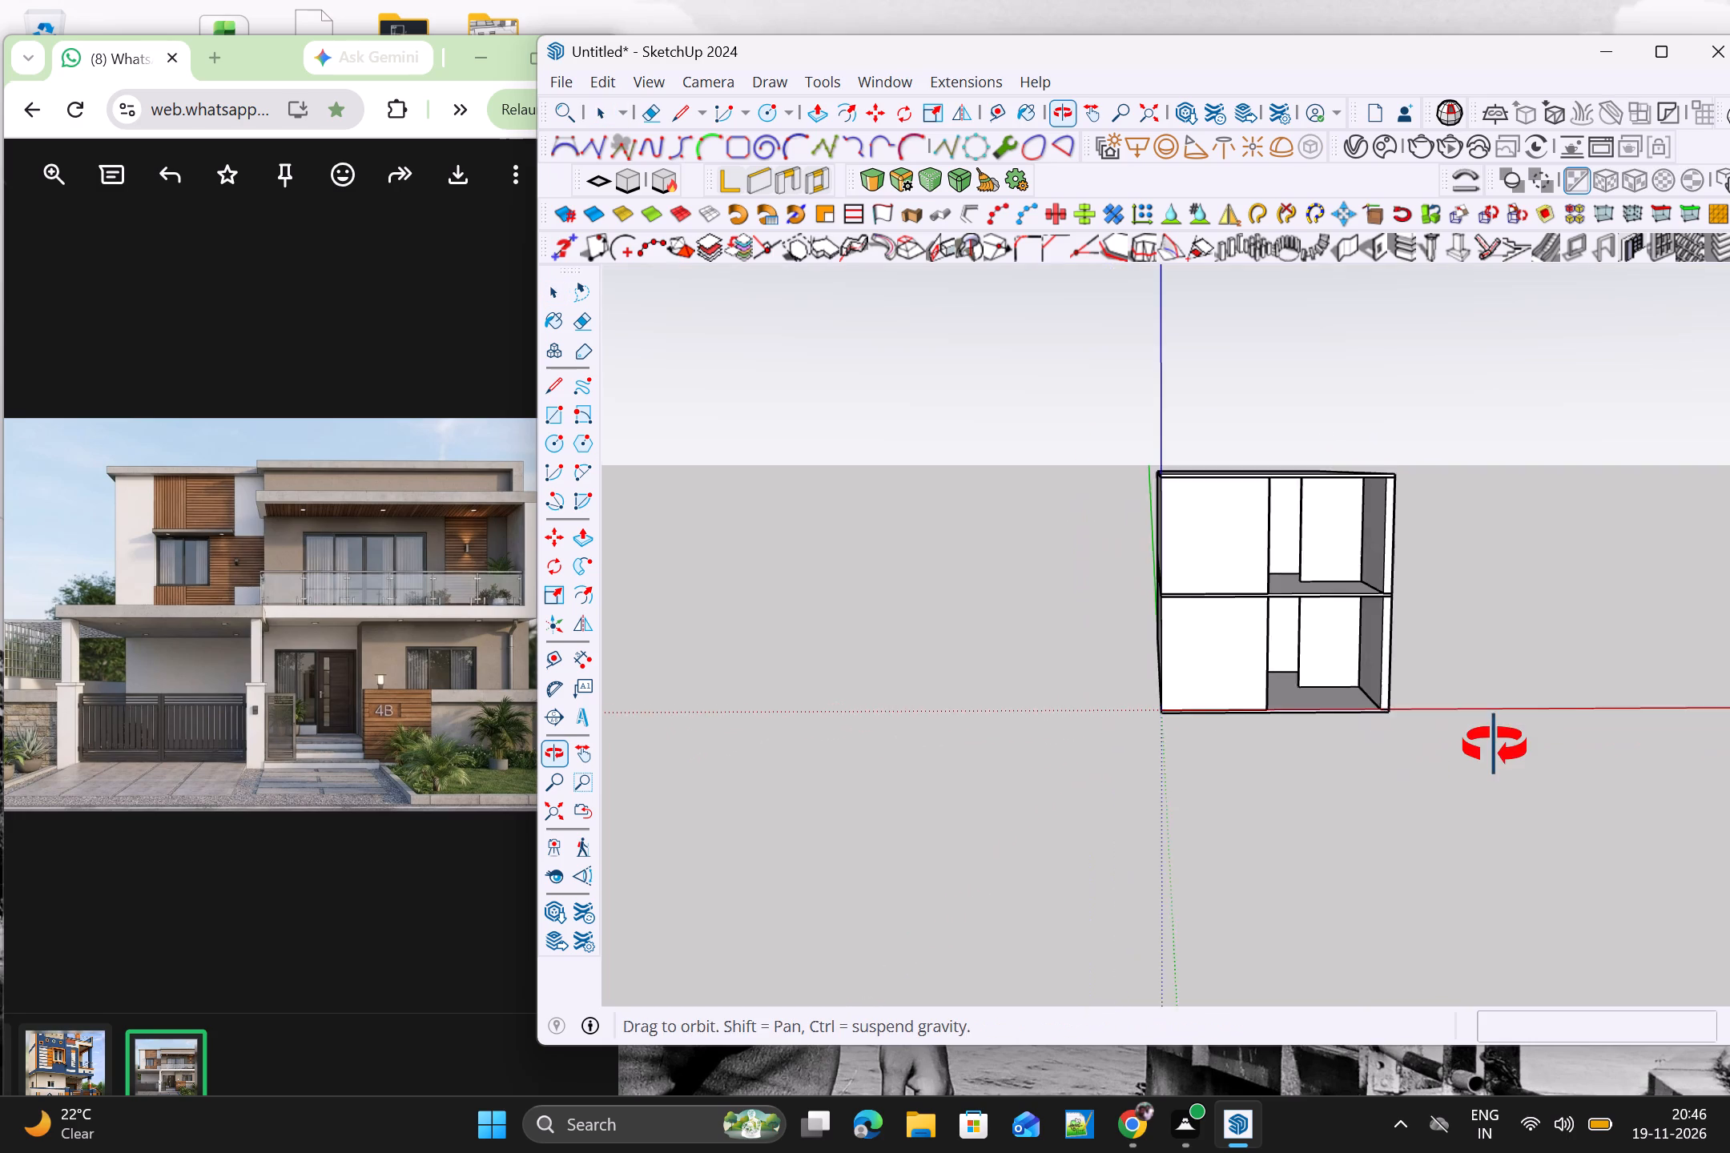
middle_click_drag(1495, 746, 1442, 705)
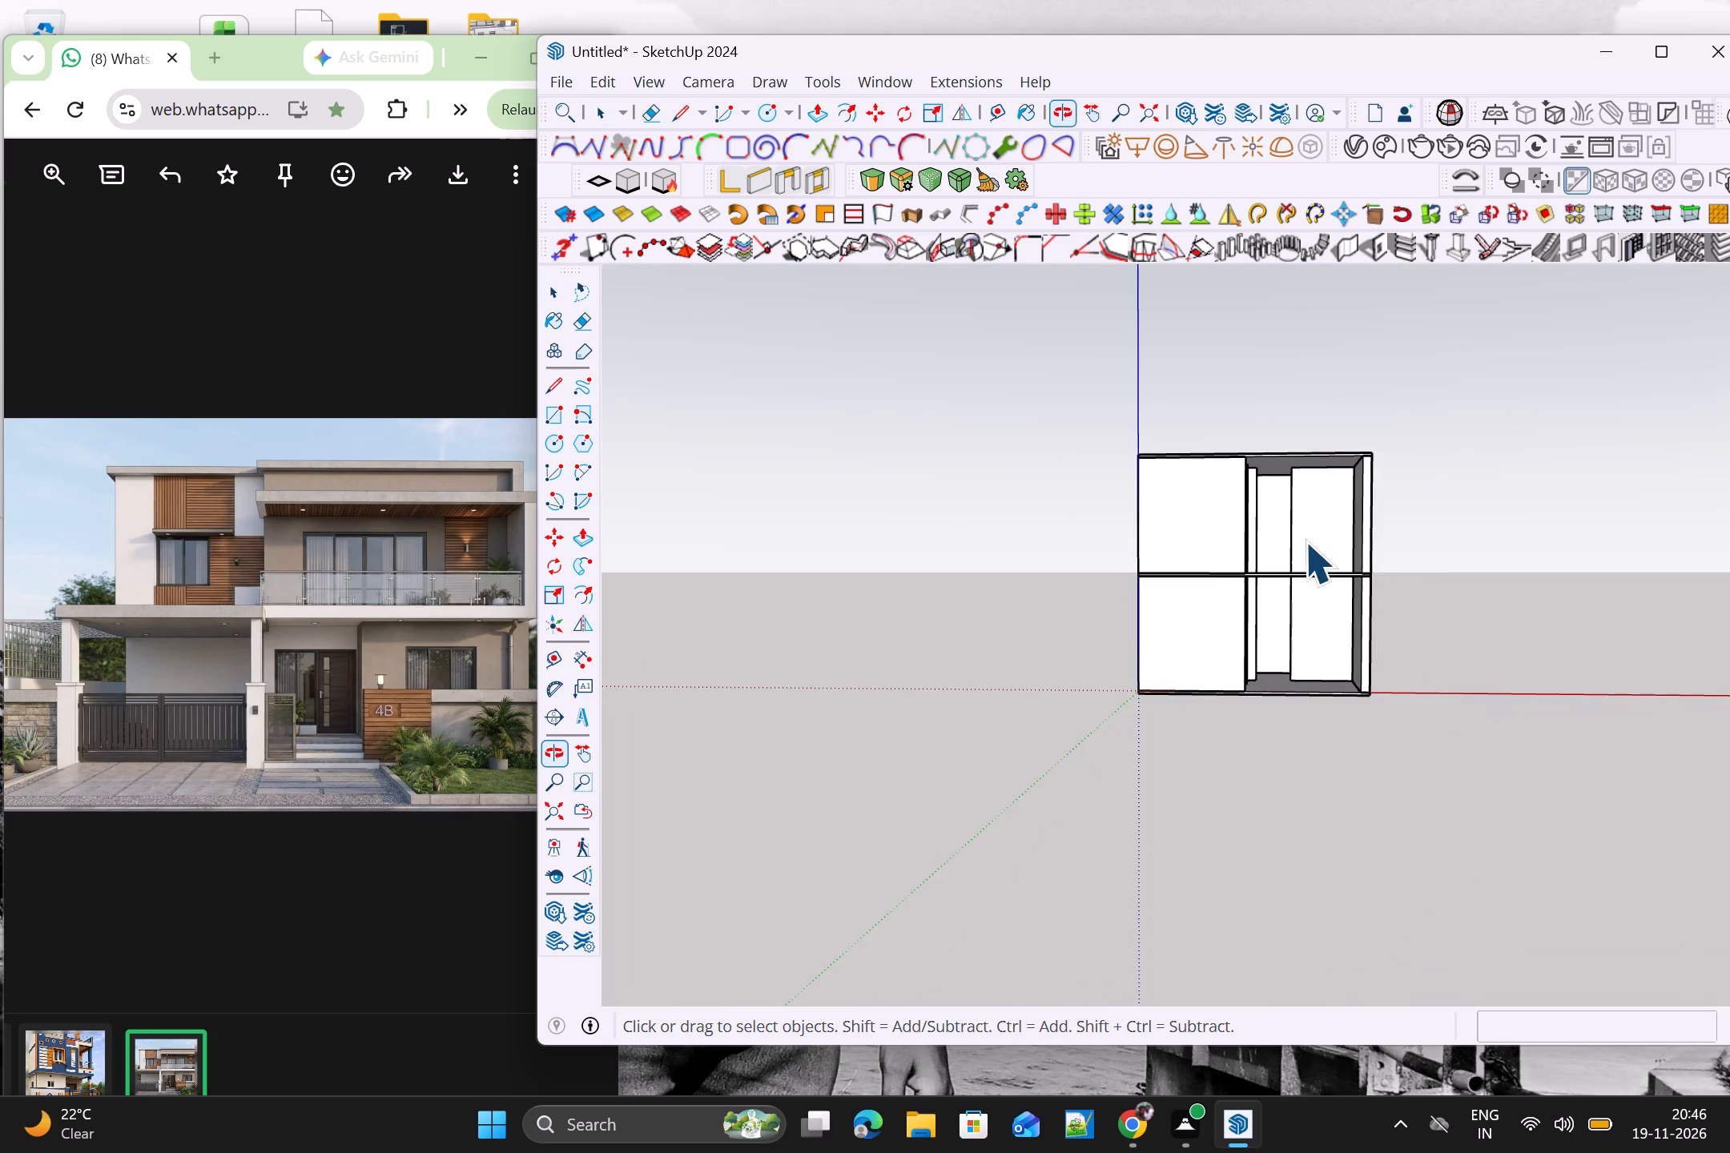
scroll(1305, 541, "up", 5)
middle_click_drag(1318, 769, 1275, 834)
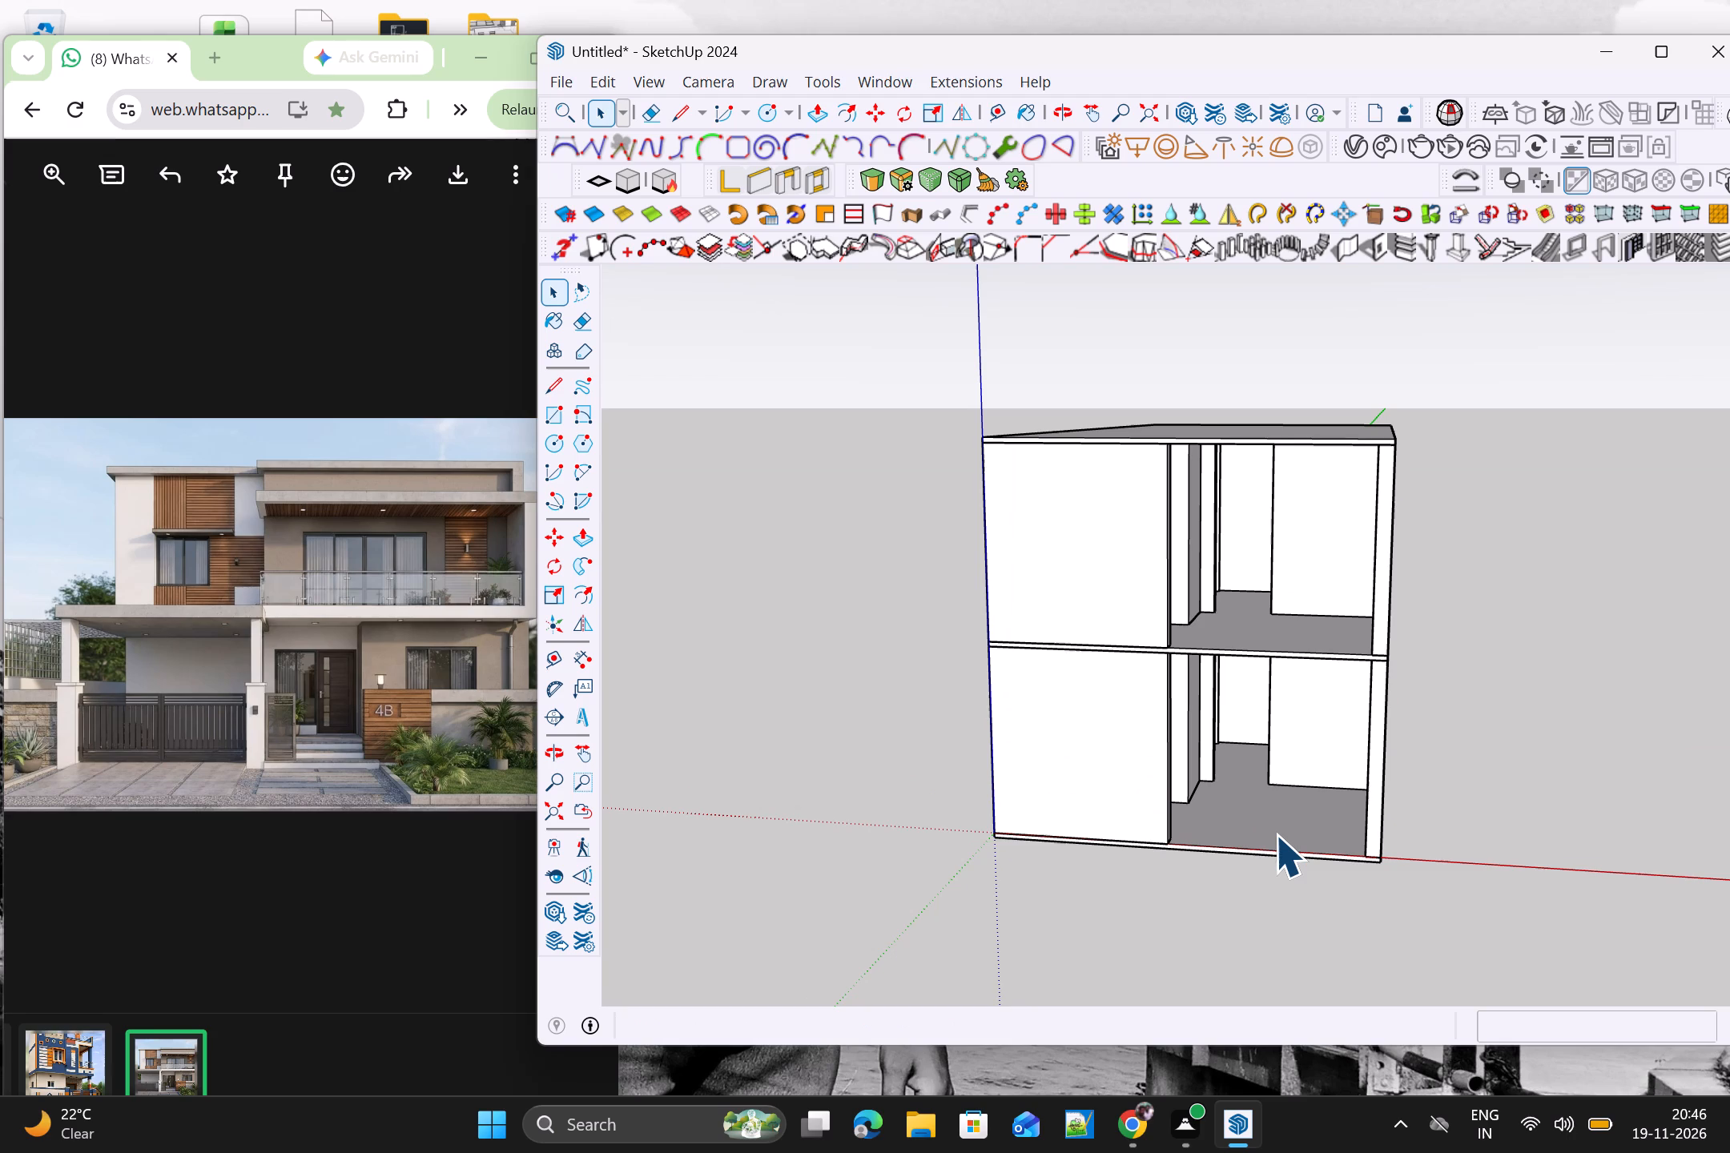
middle_click_drag(1187, 789, 1231, 801)
left_click(1174, 789)
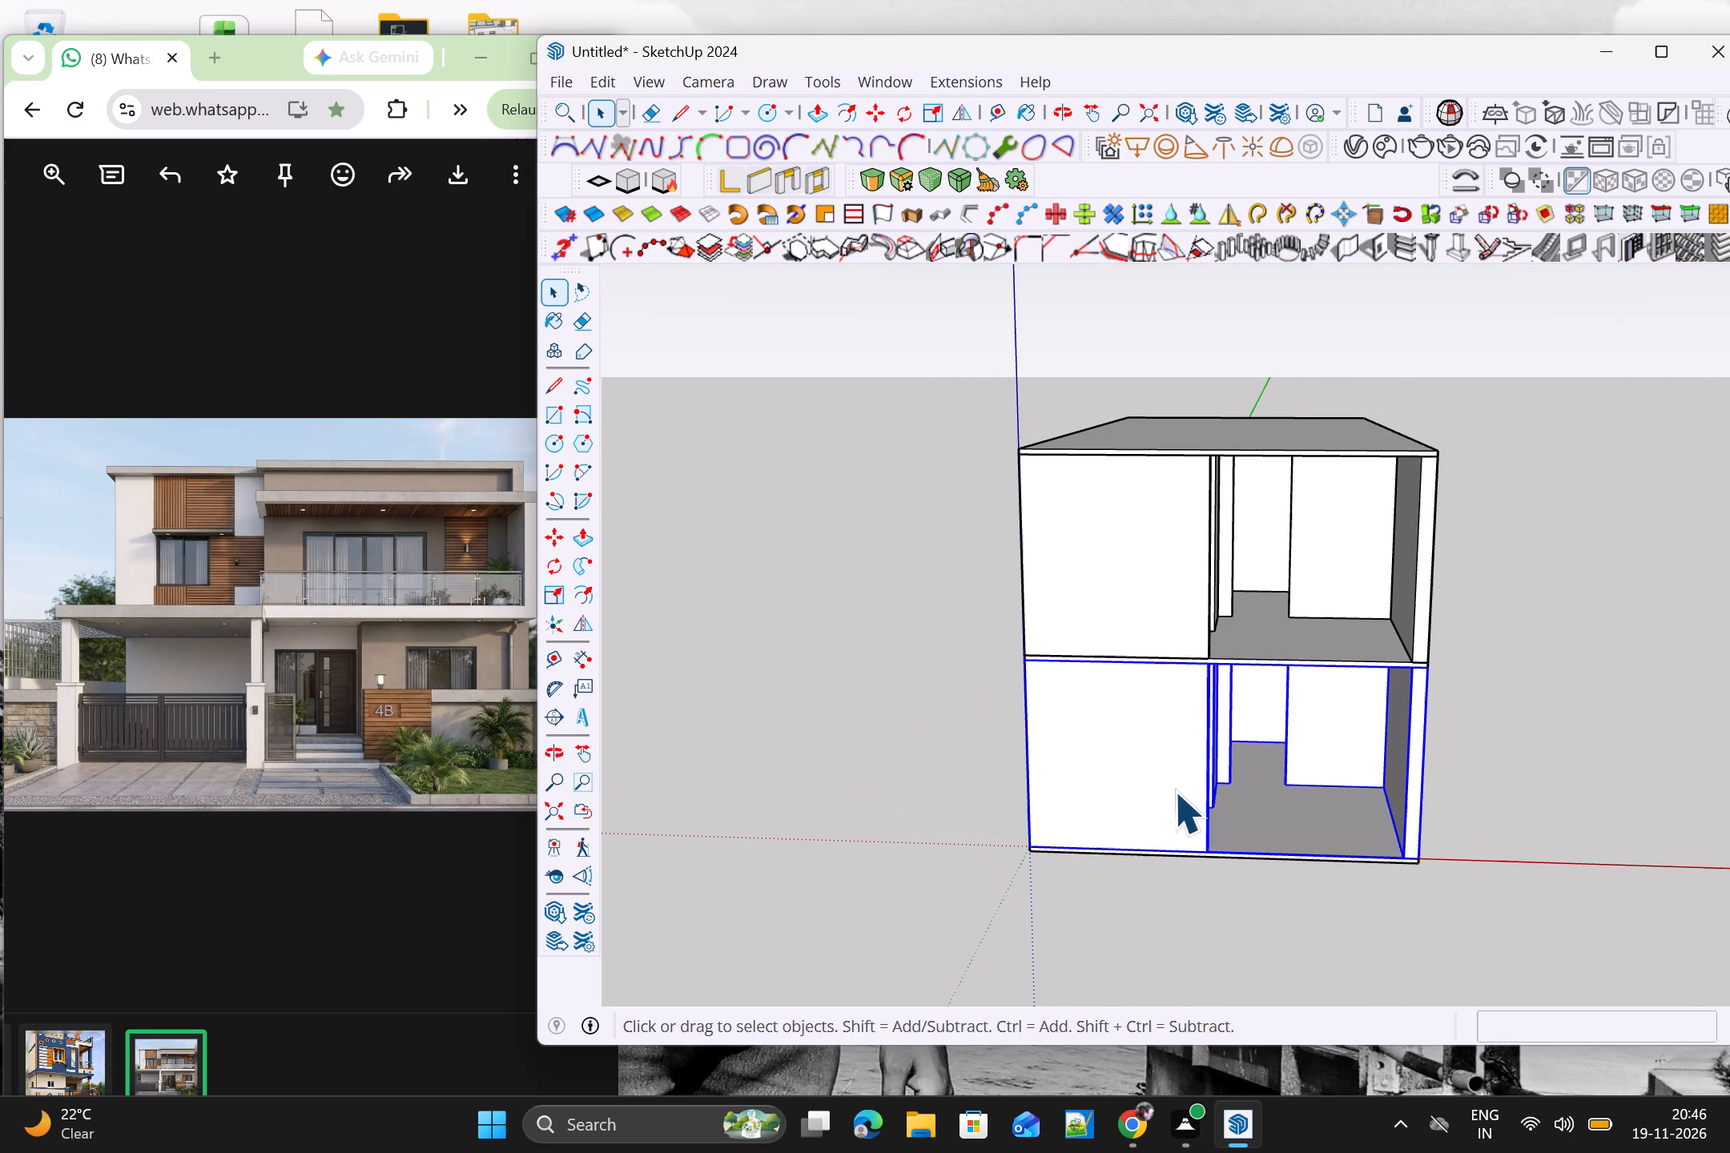
middle_click_drag(1171, 794, 1339, 825)
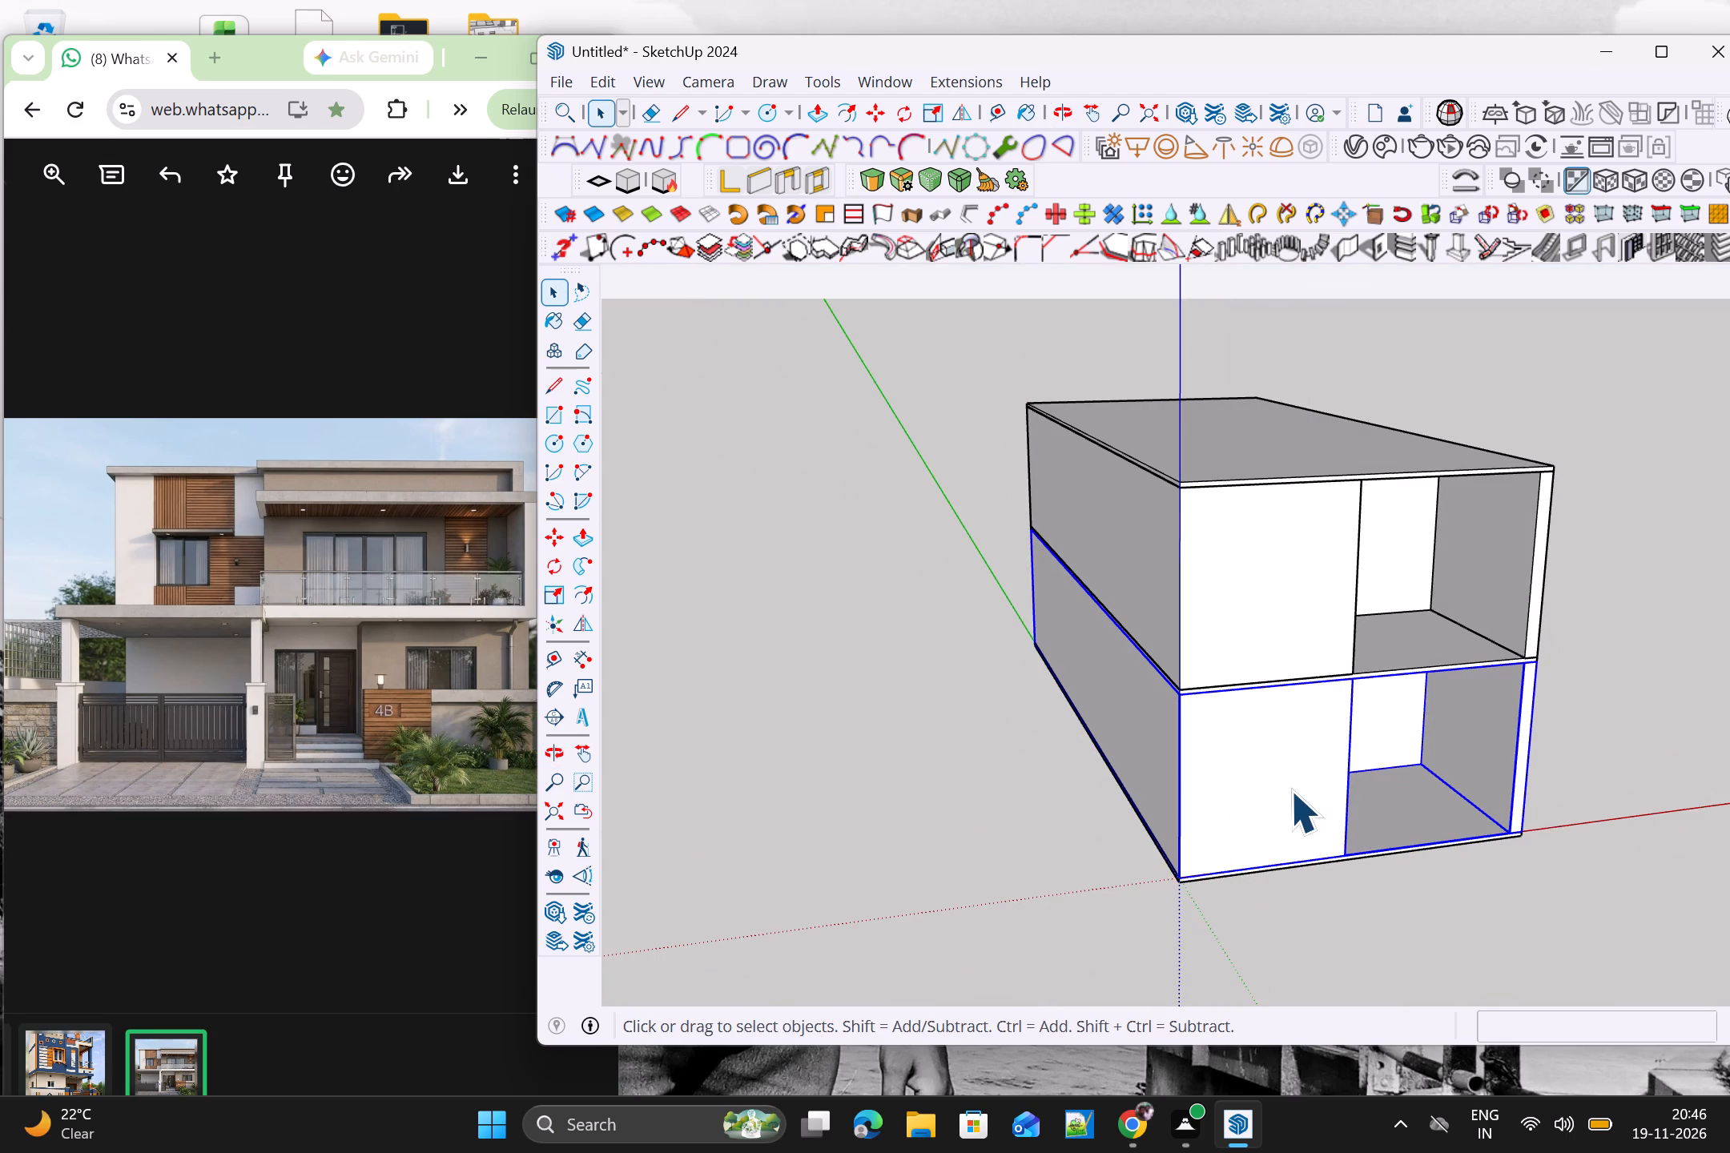
triple_click(1290, 790)
double_click(1290, 790)
left_click(1280, 779)
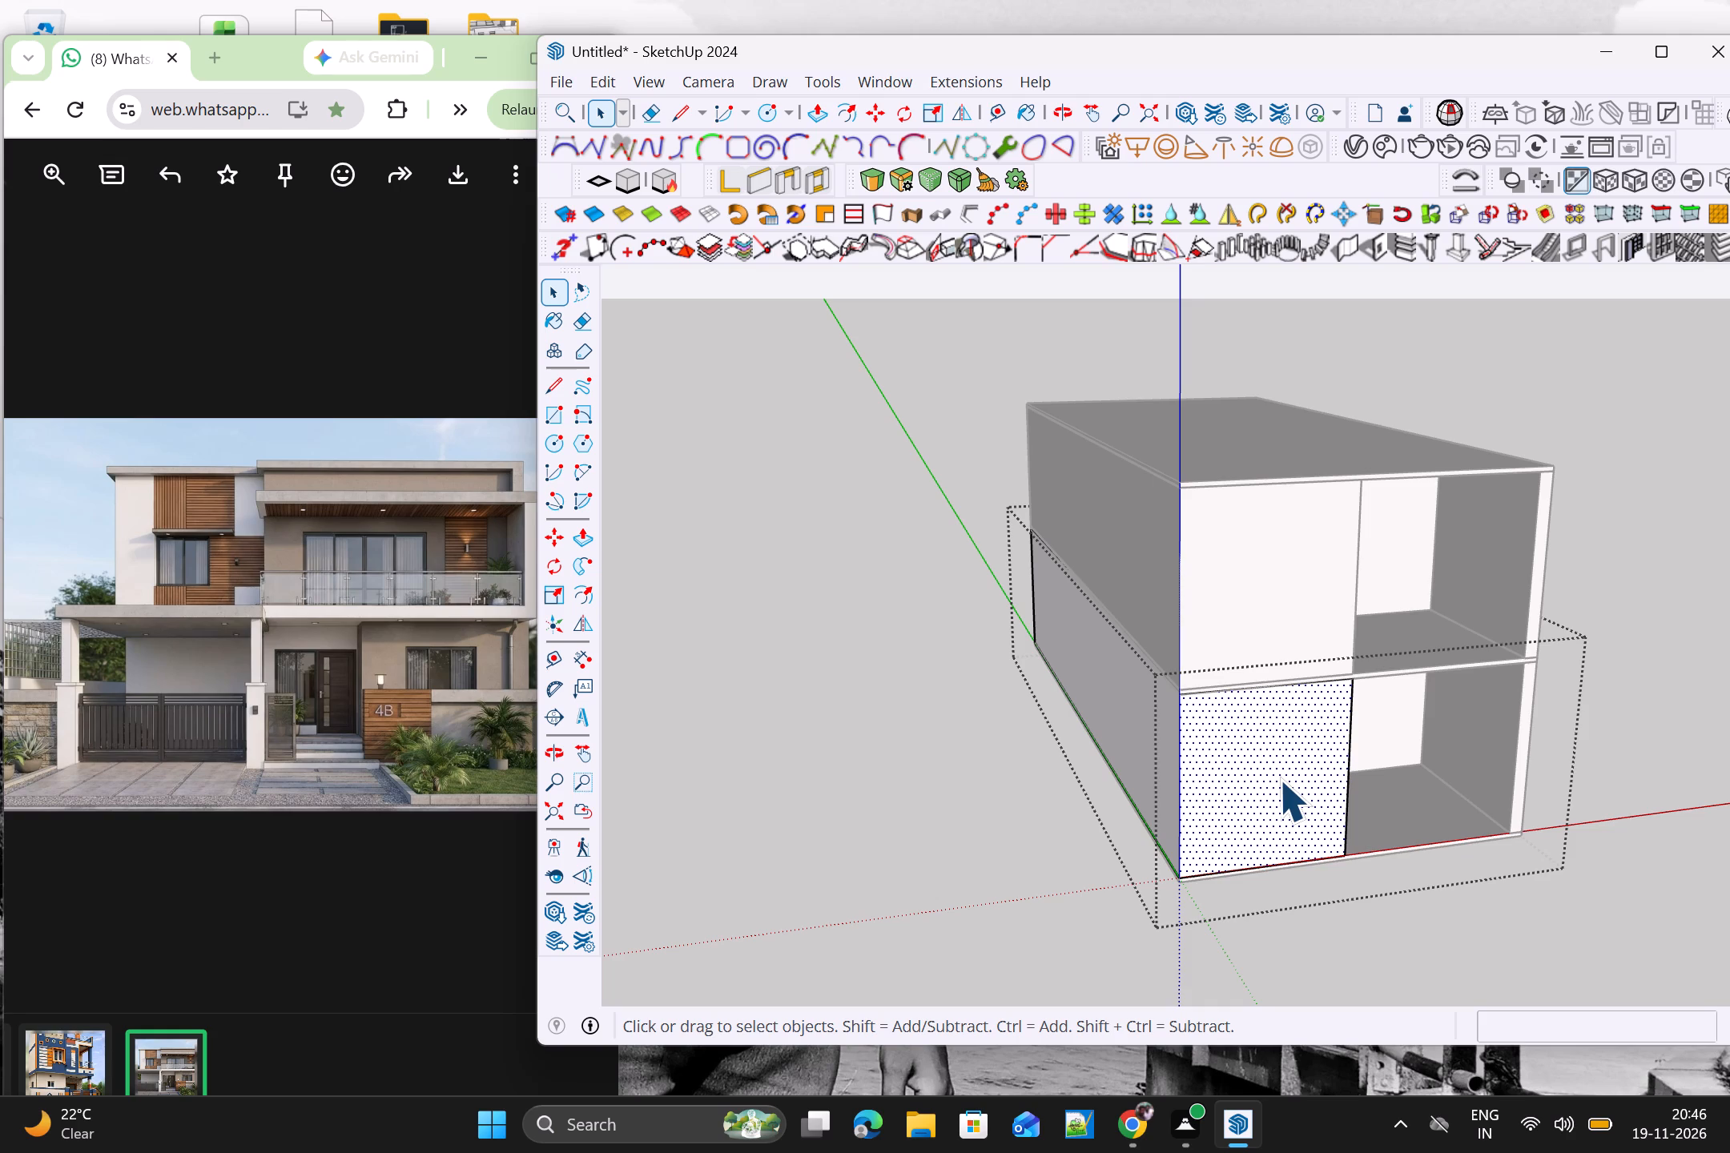
Draw two 10' high rectangles on that face: about 1' wide beside the open bay and about 1' 4" at the outer corner.
middle_click_drag(1278, 780, 989, 762)
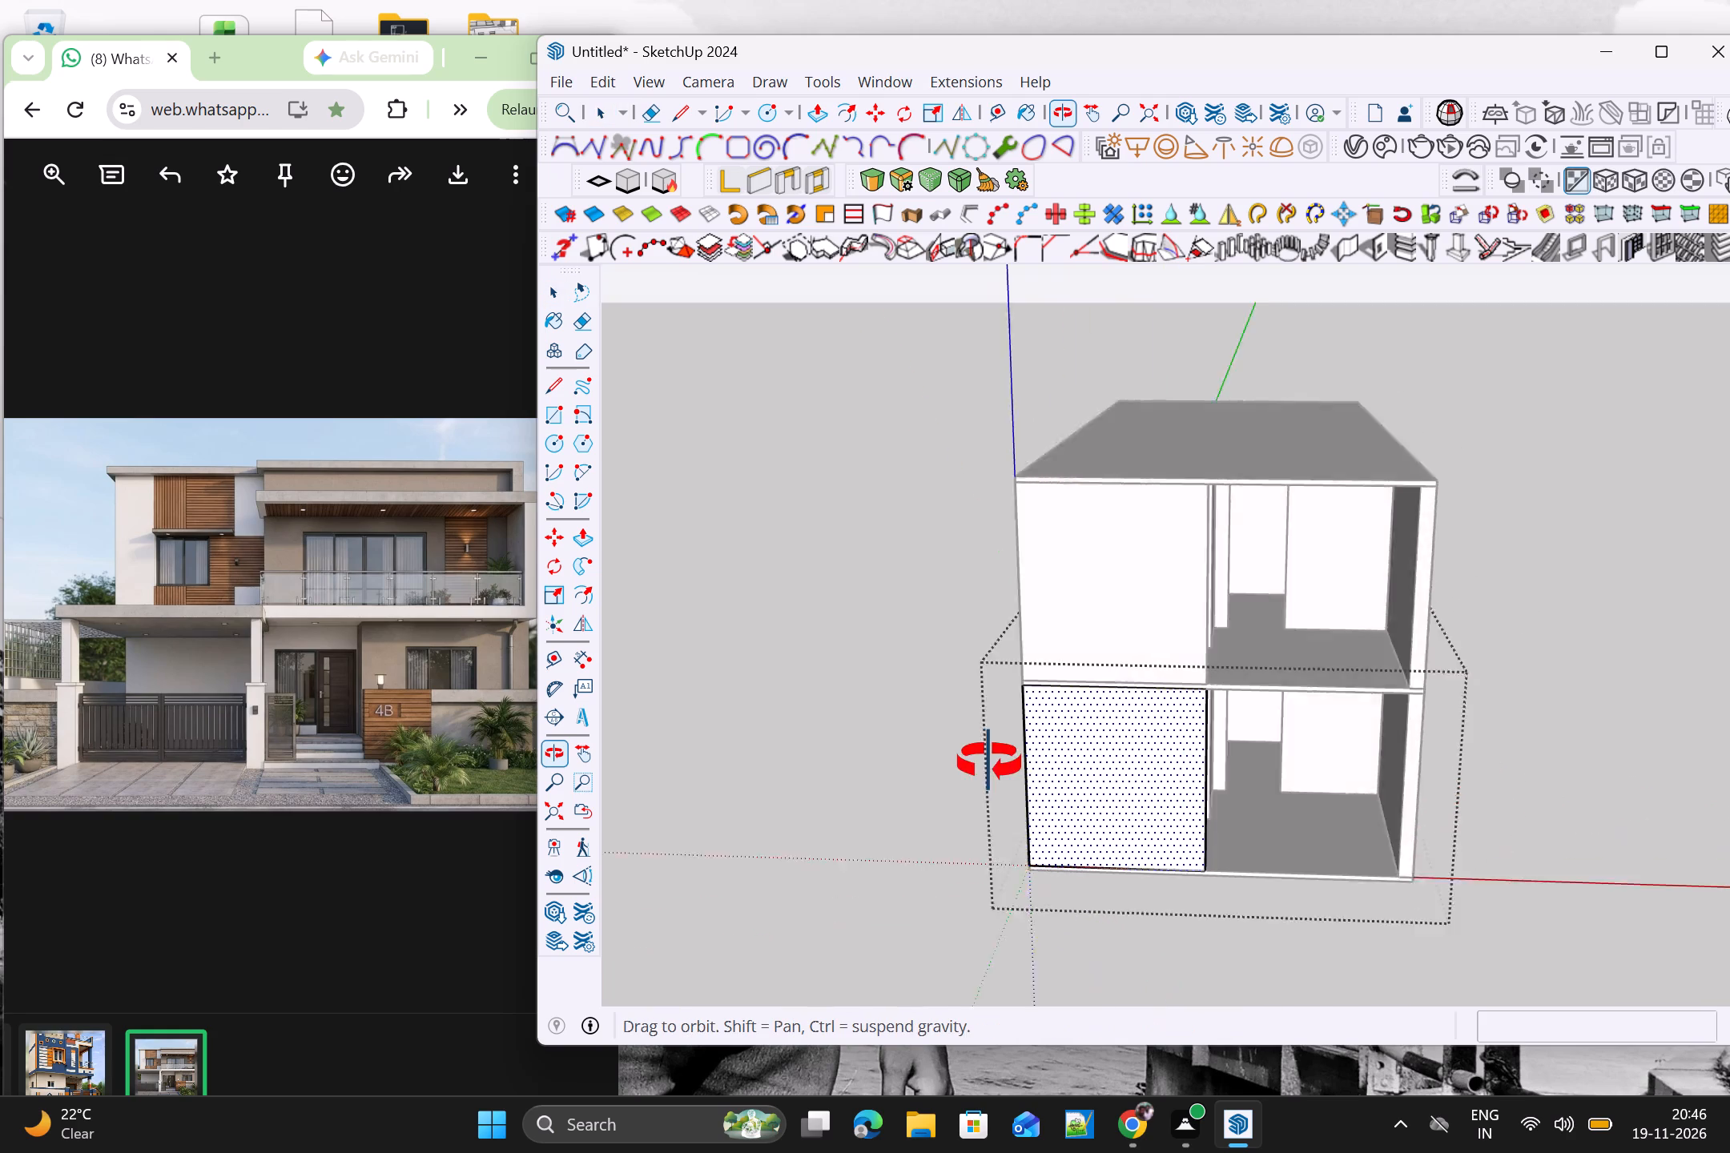
middle_click_drag(989, 762, 1041, 824)
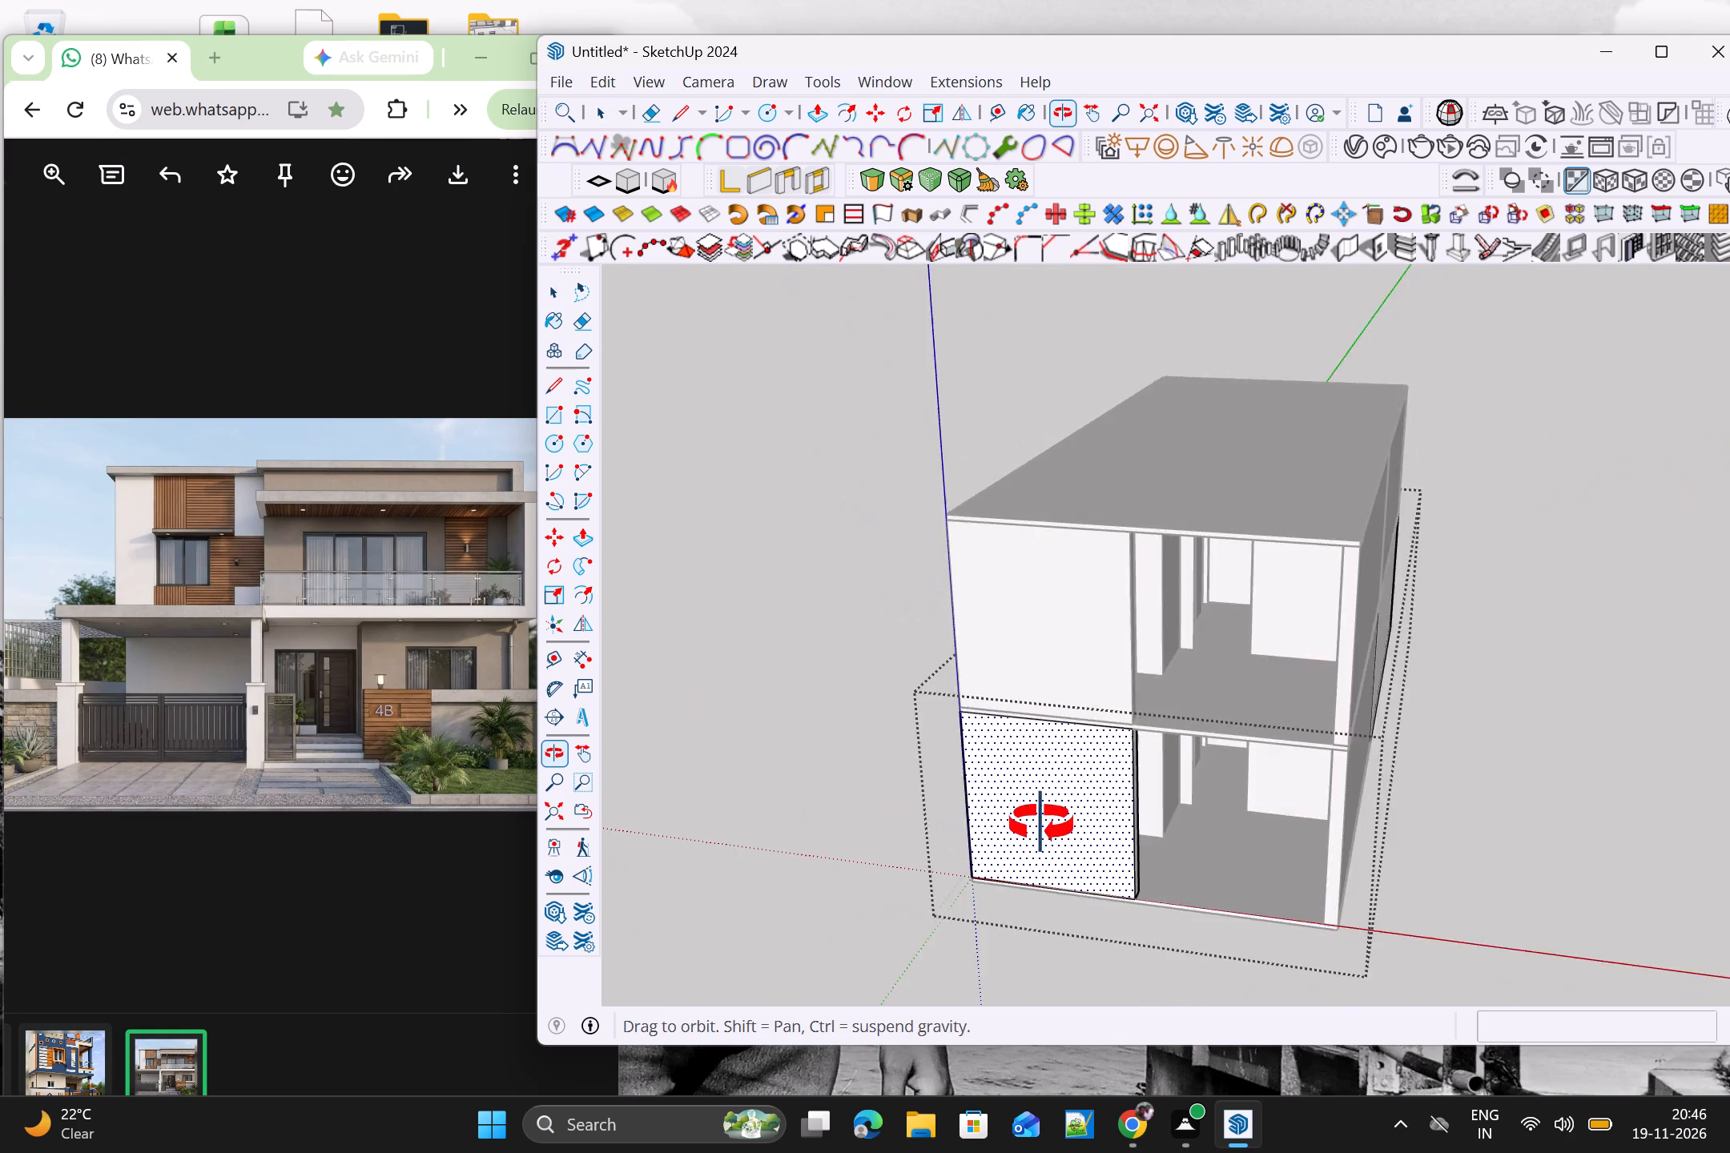
middle_click_drag(1041, 824, 1082, 795)
middle_click(1082, 795)
scroll(1082, 795, "up", 2)
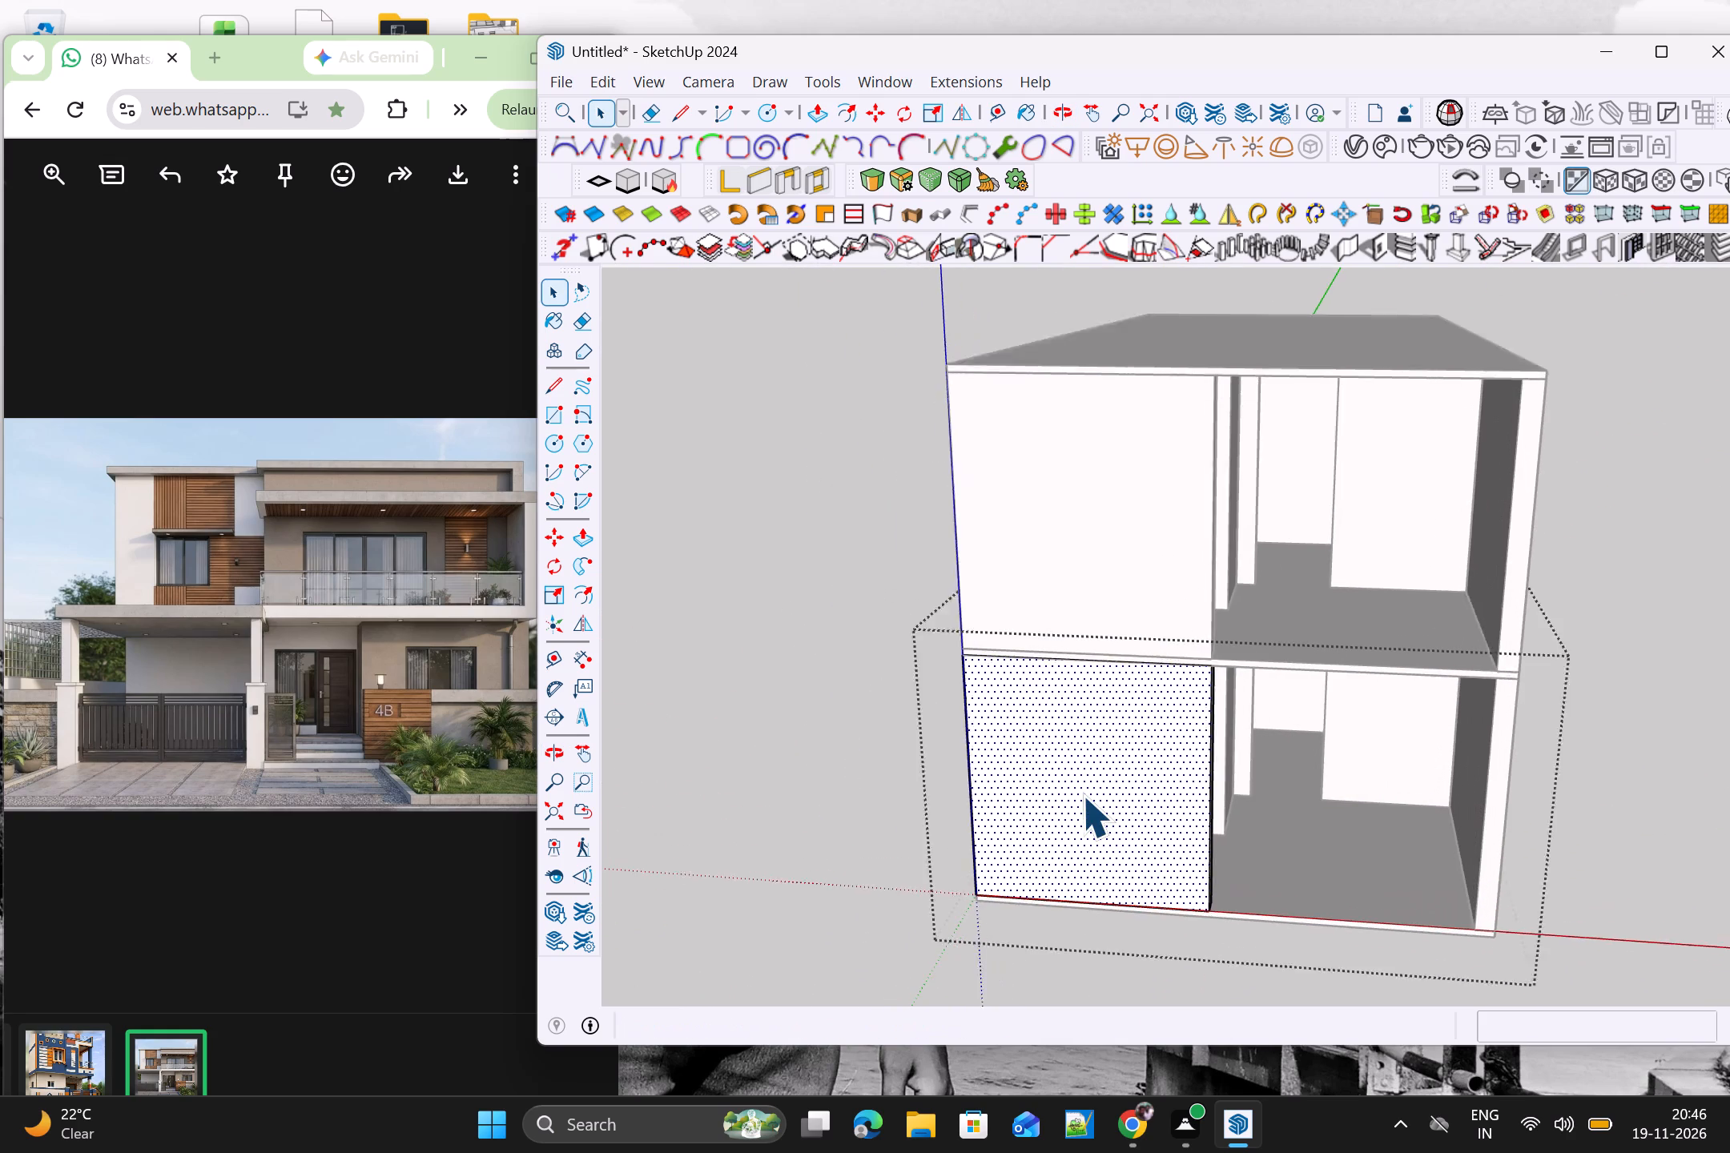
scroll(1082, 795, "up", 2)
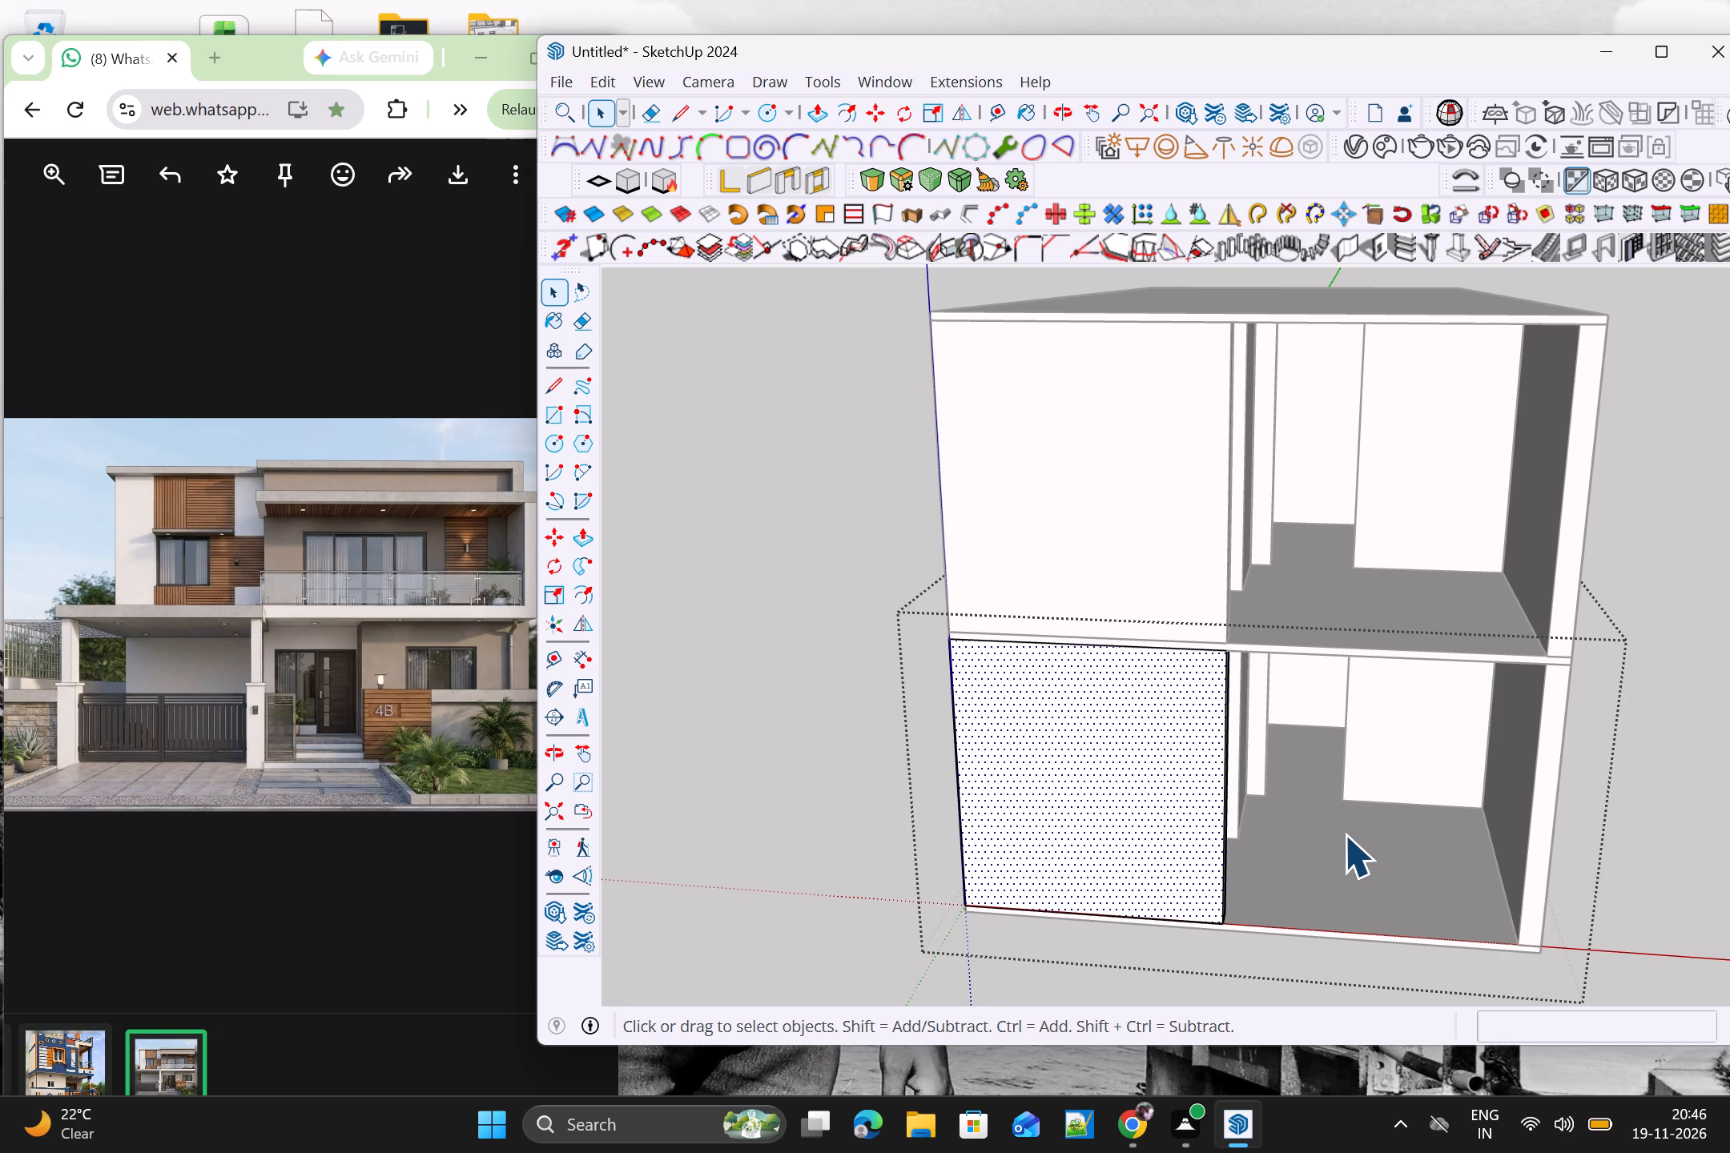
key("l")
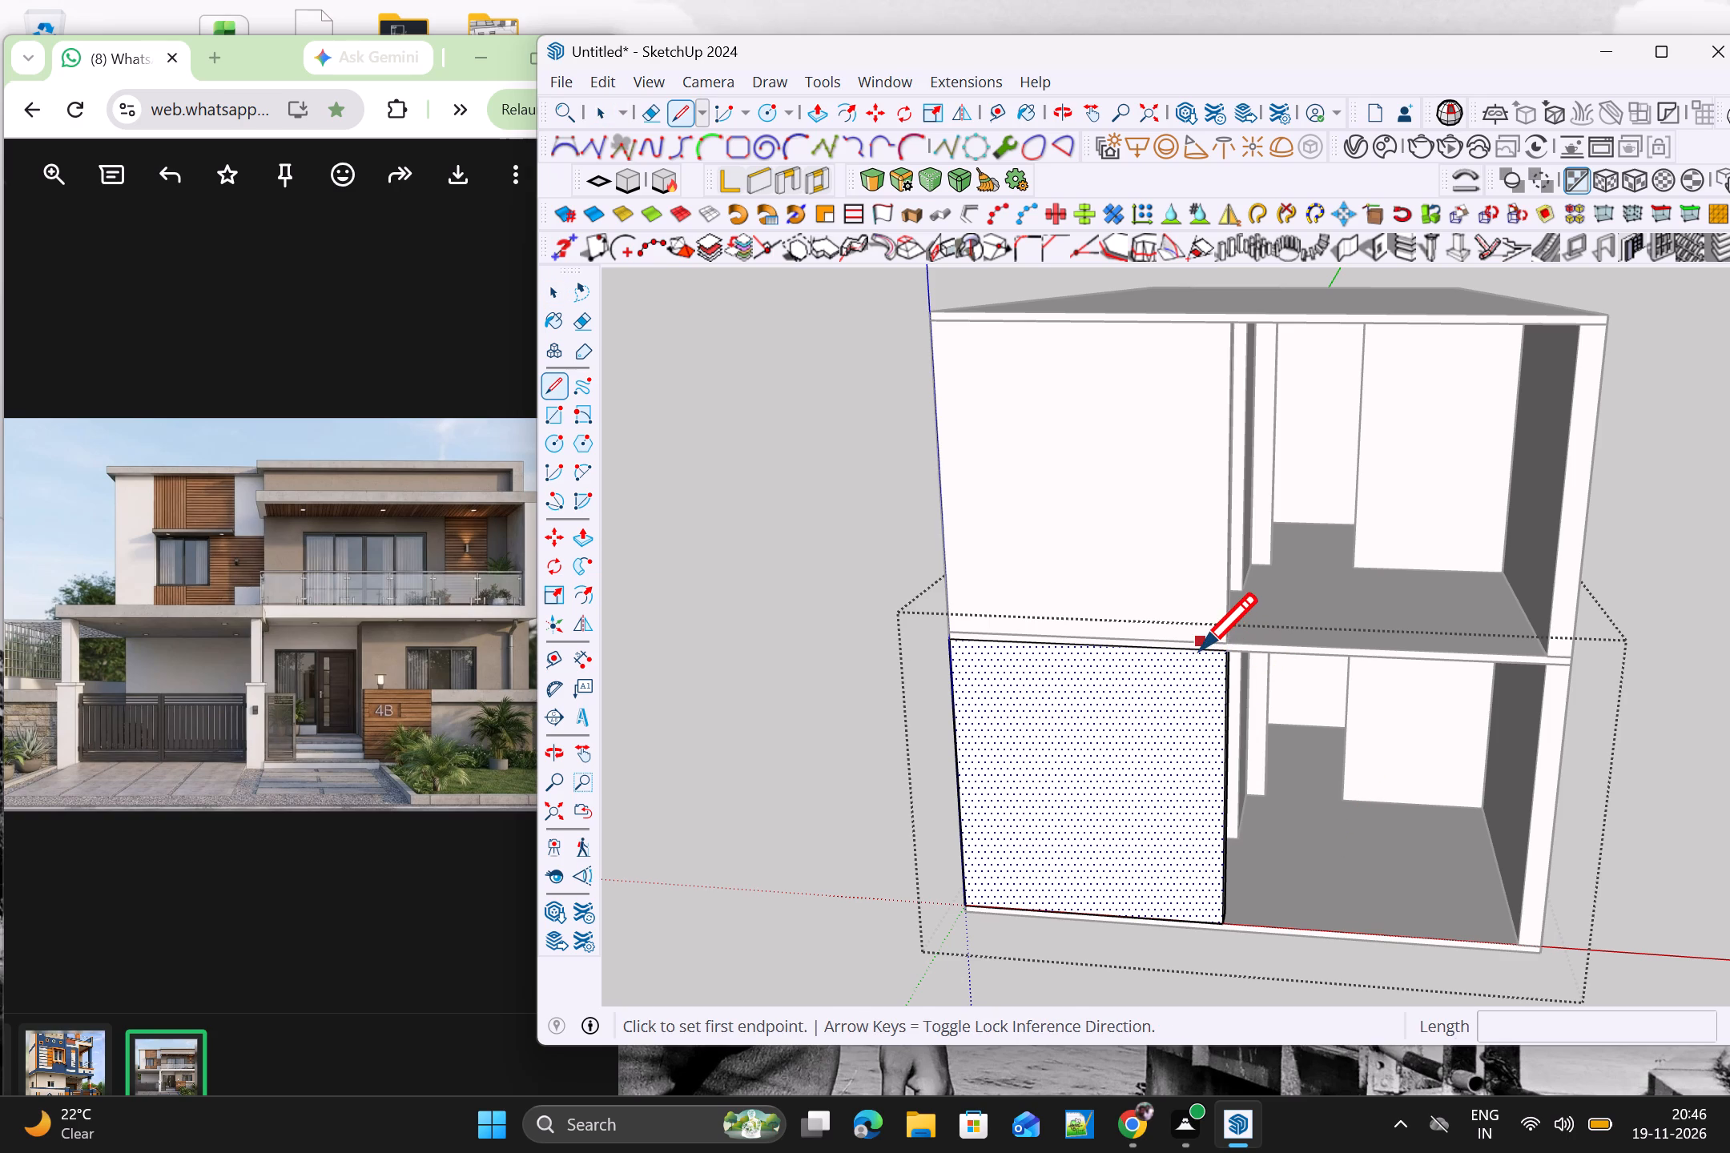
key("r")
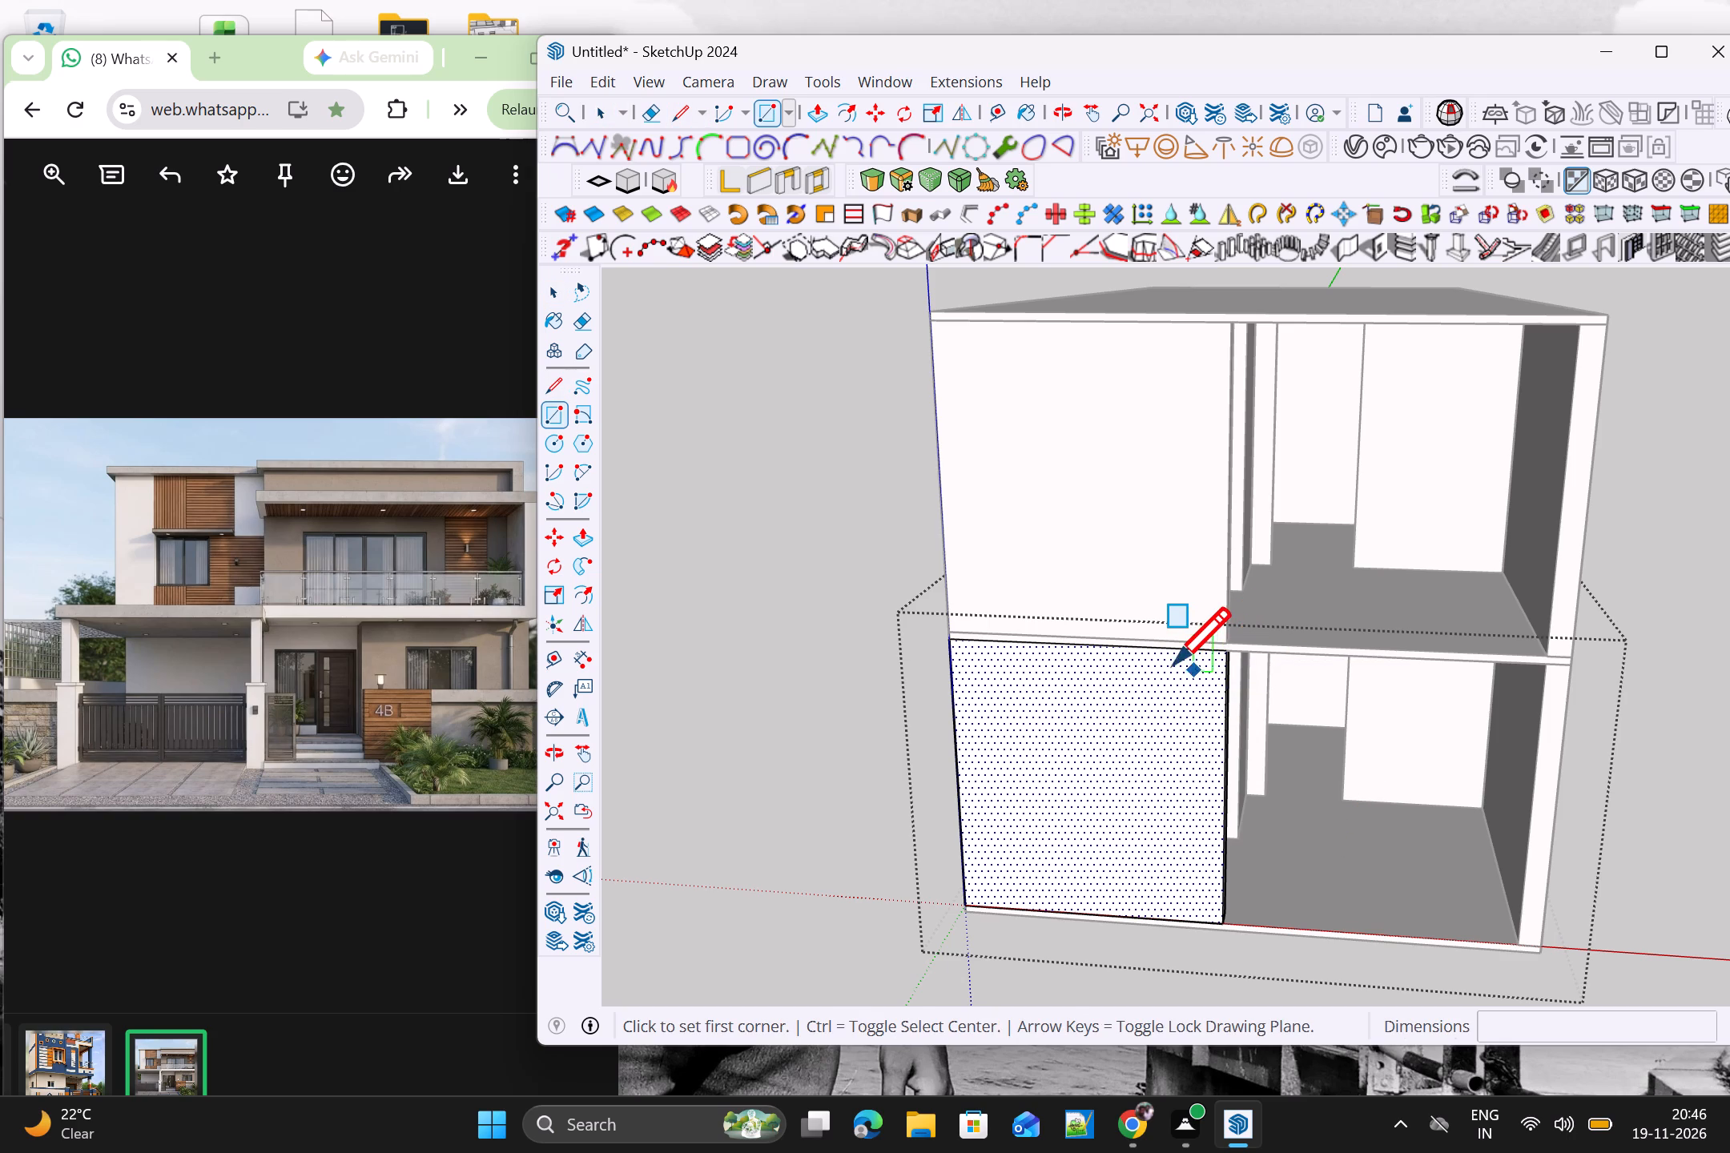
left_click(1221, 654)
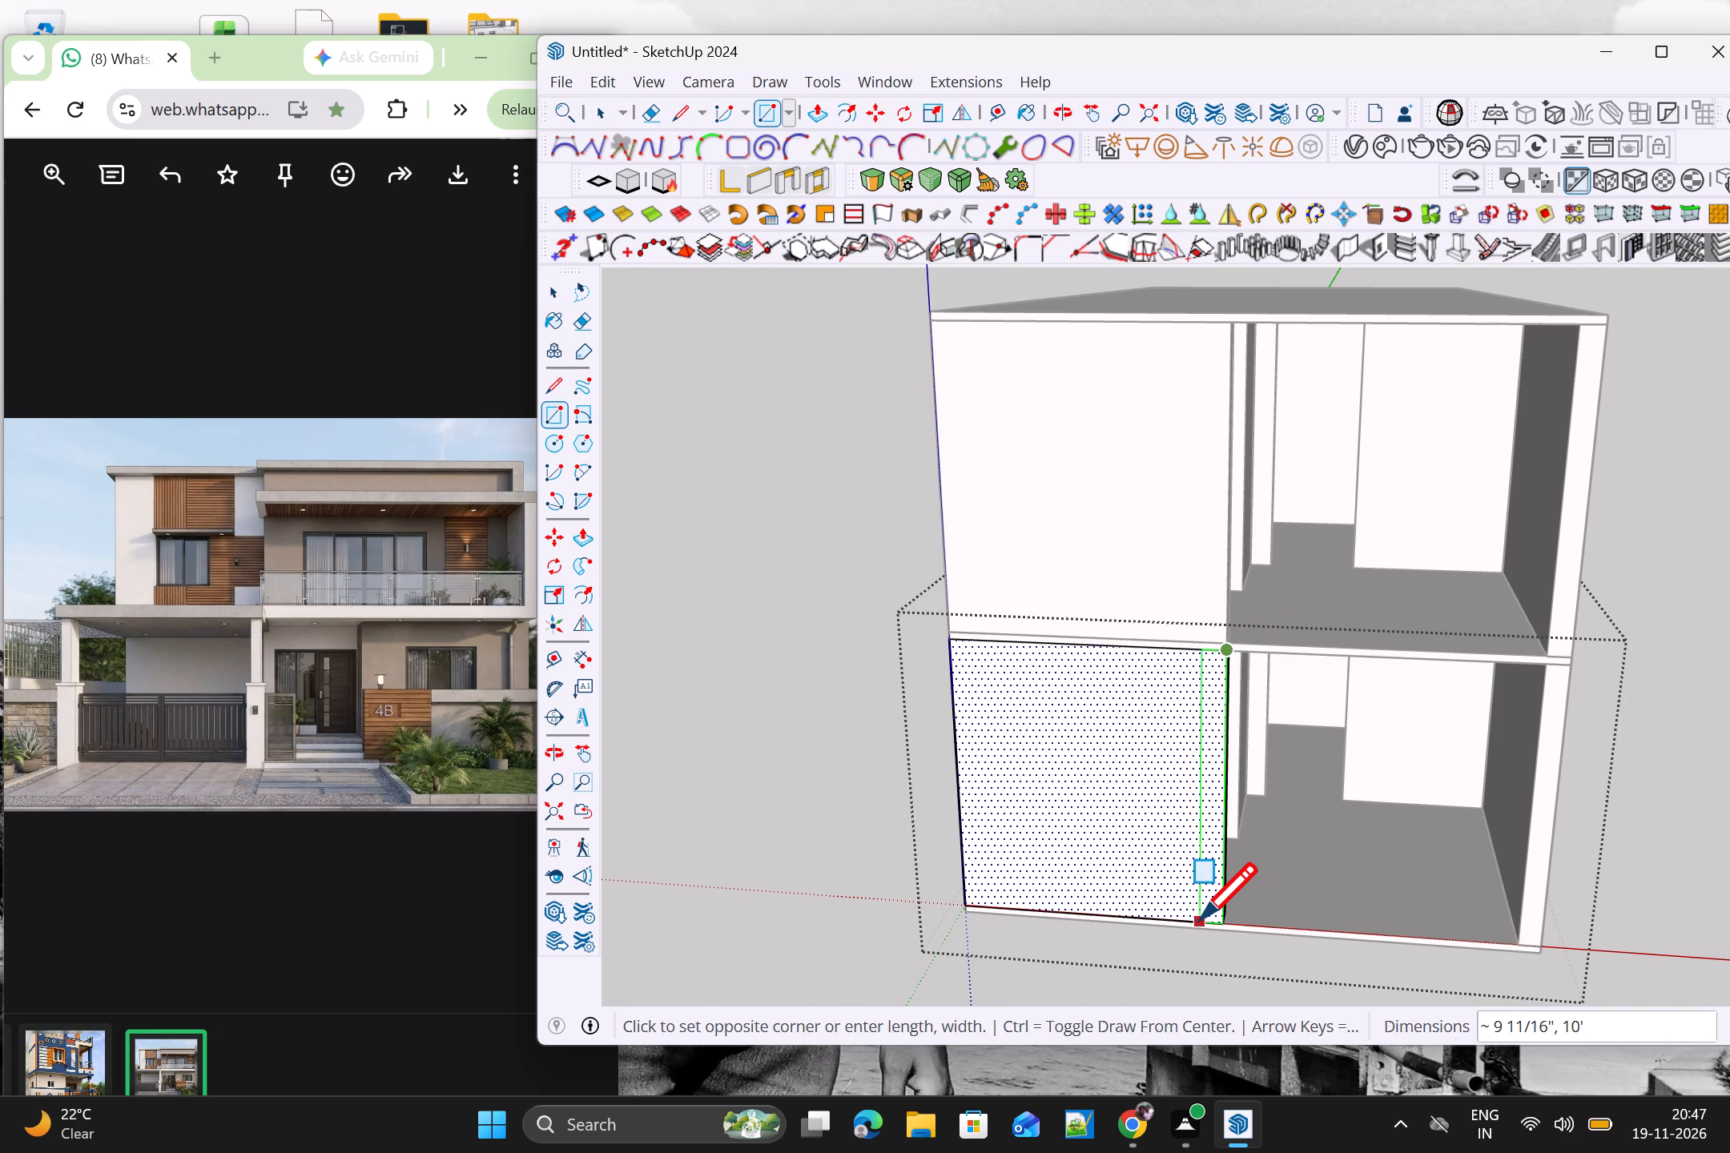
left_click(1193, 920)
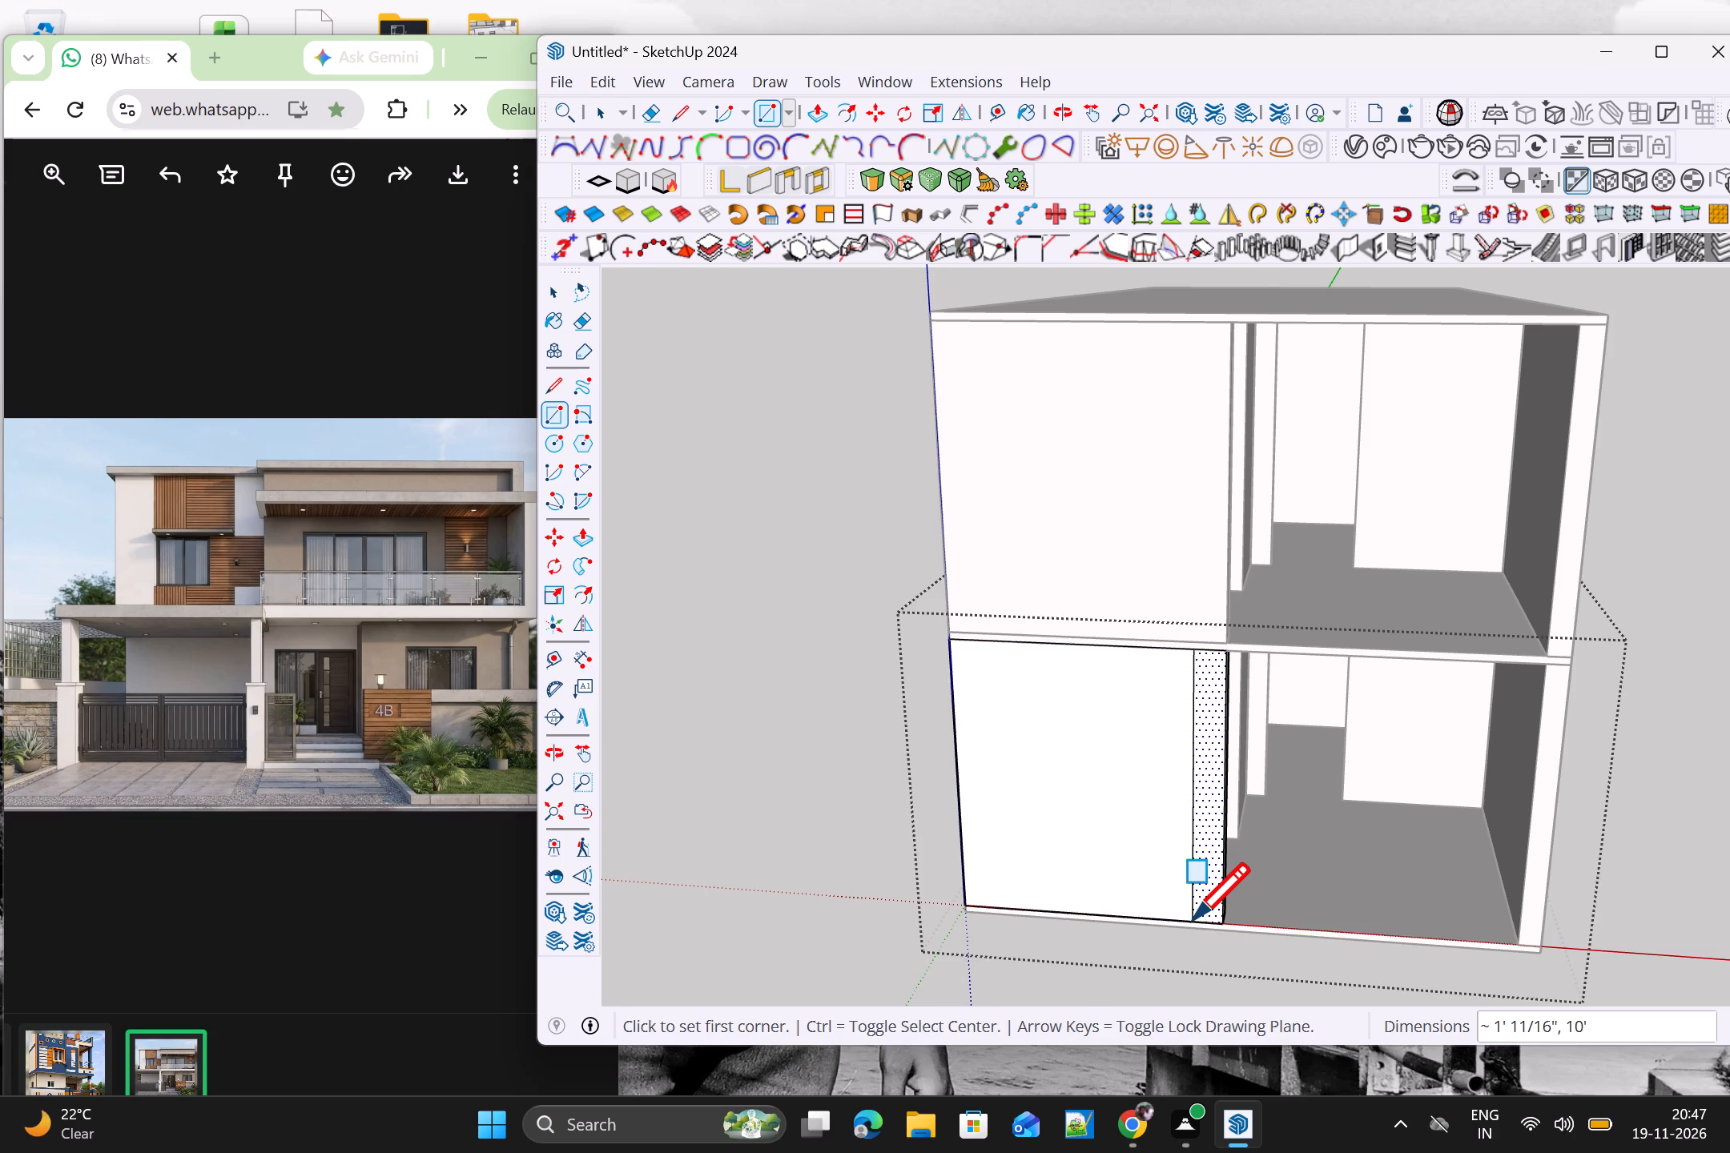
left_click(945, 641)
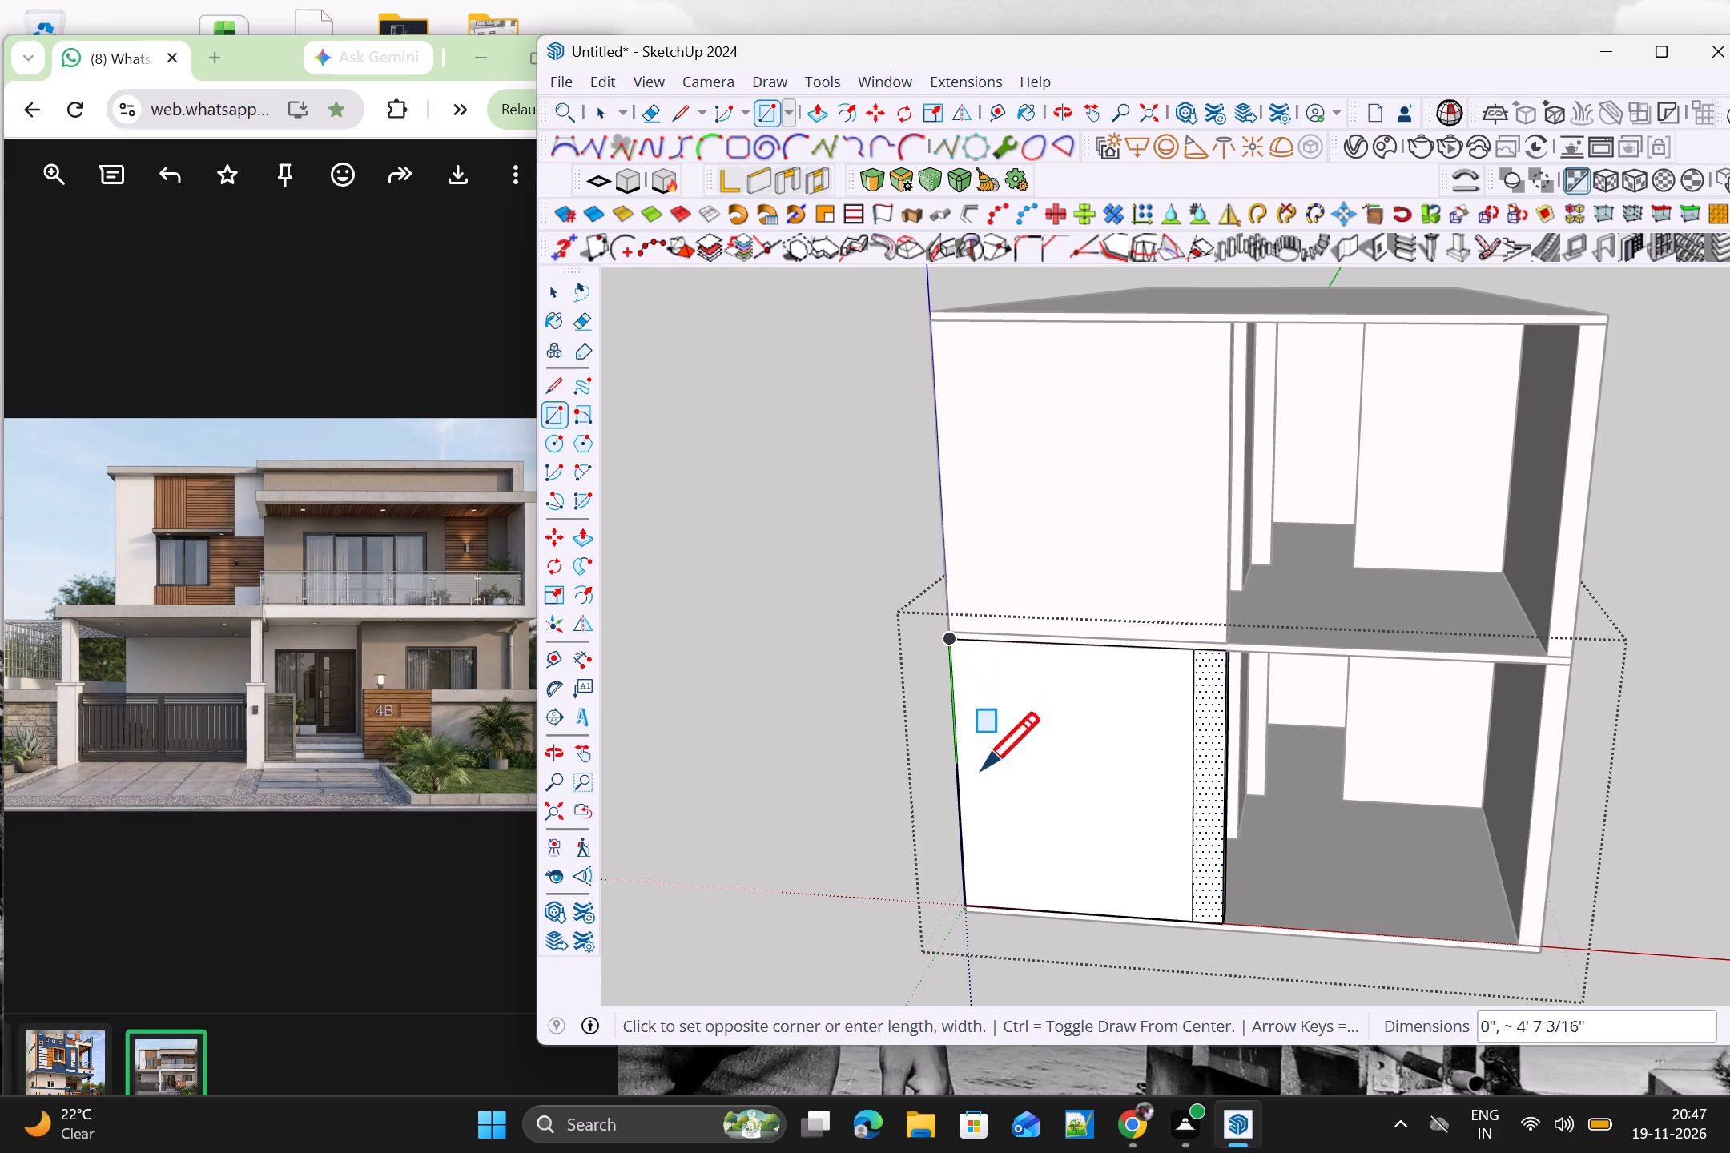
left_click(1001, 909)
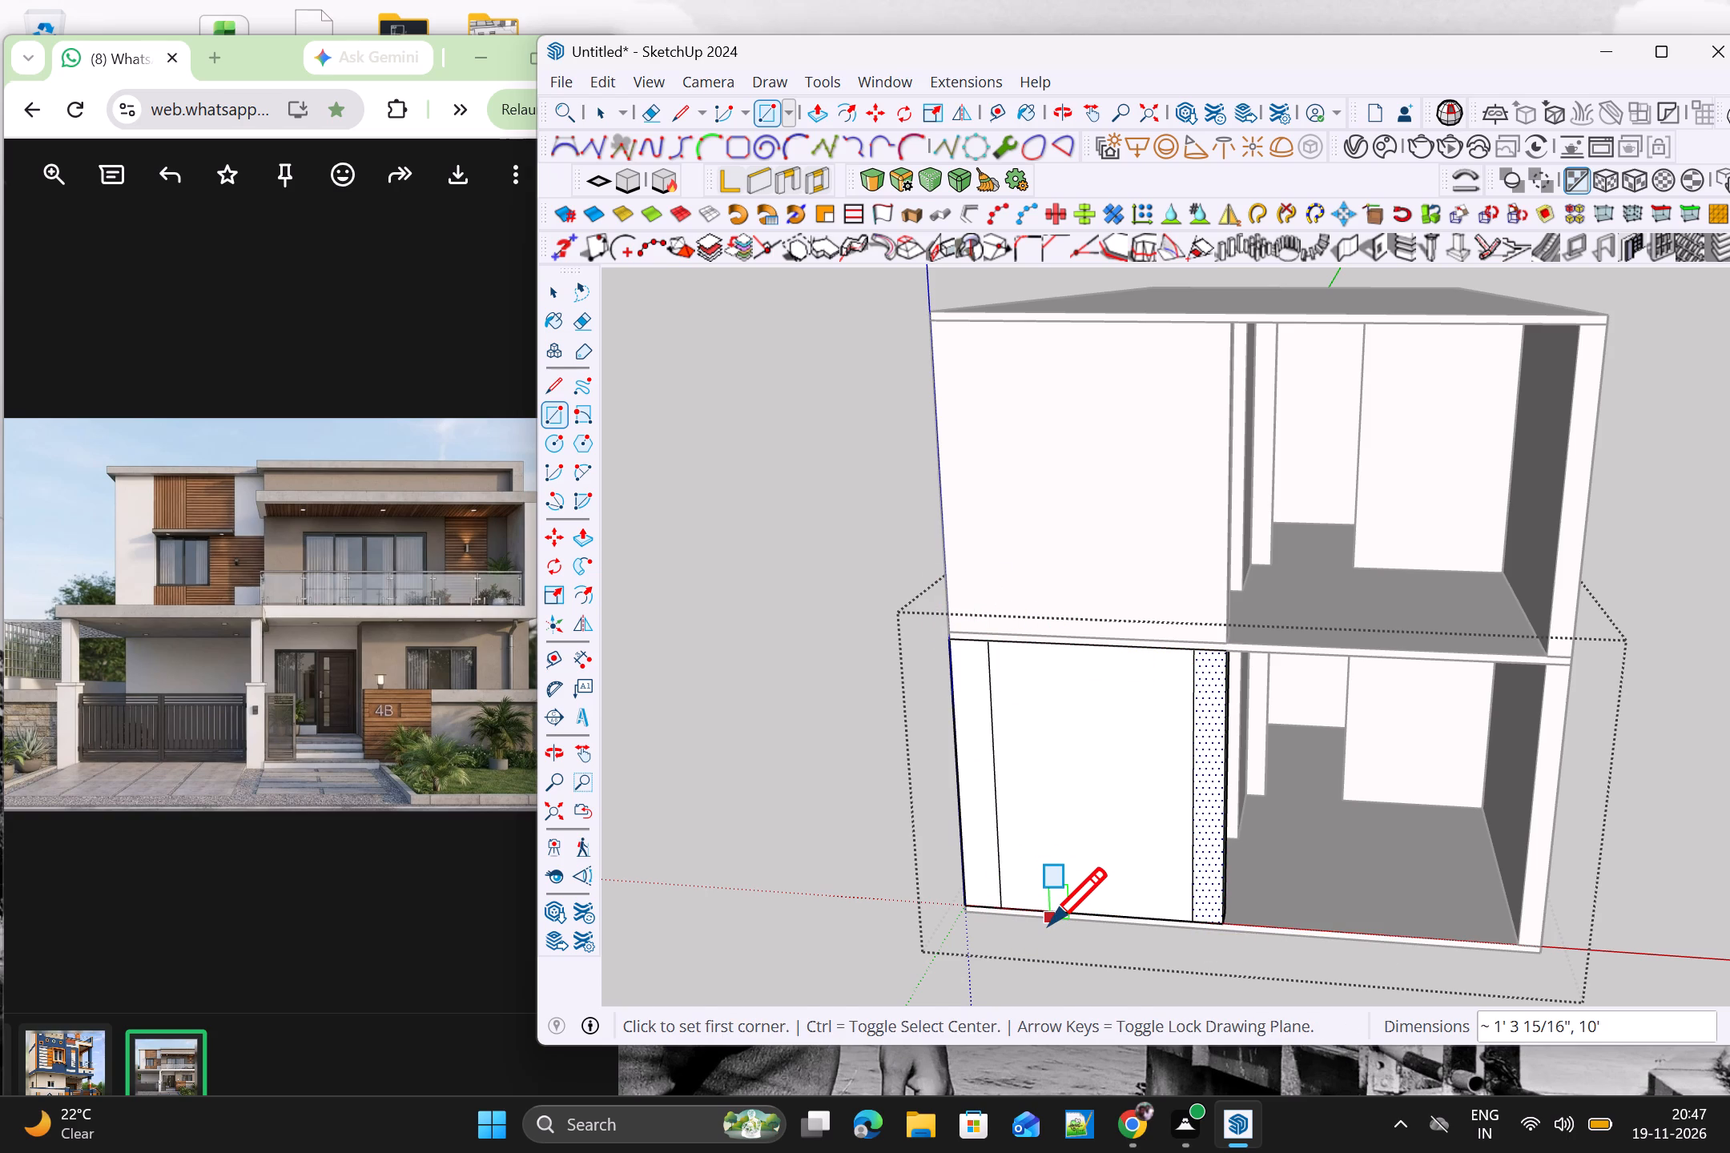
key("space")
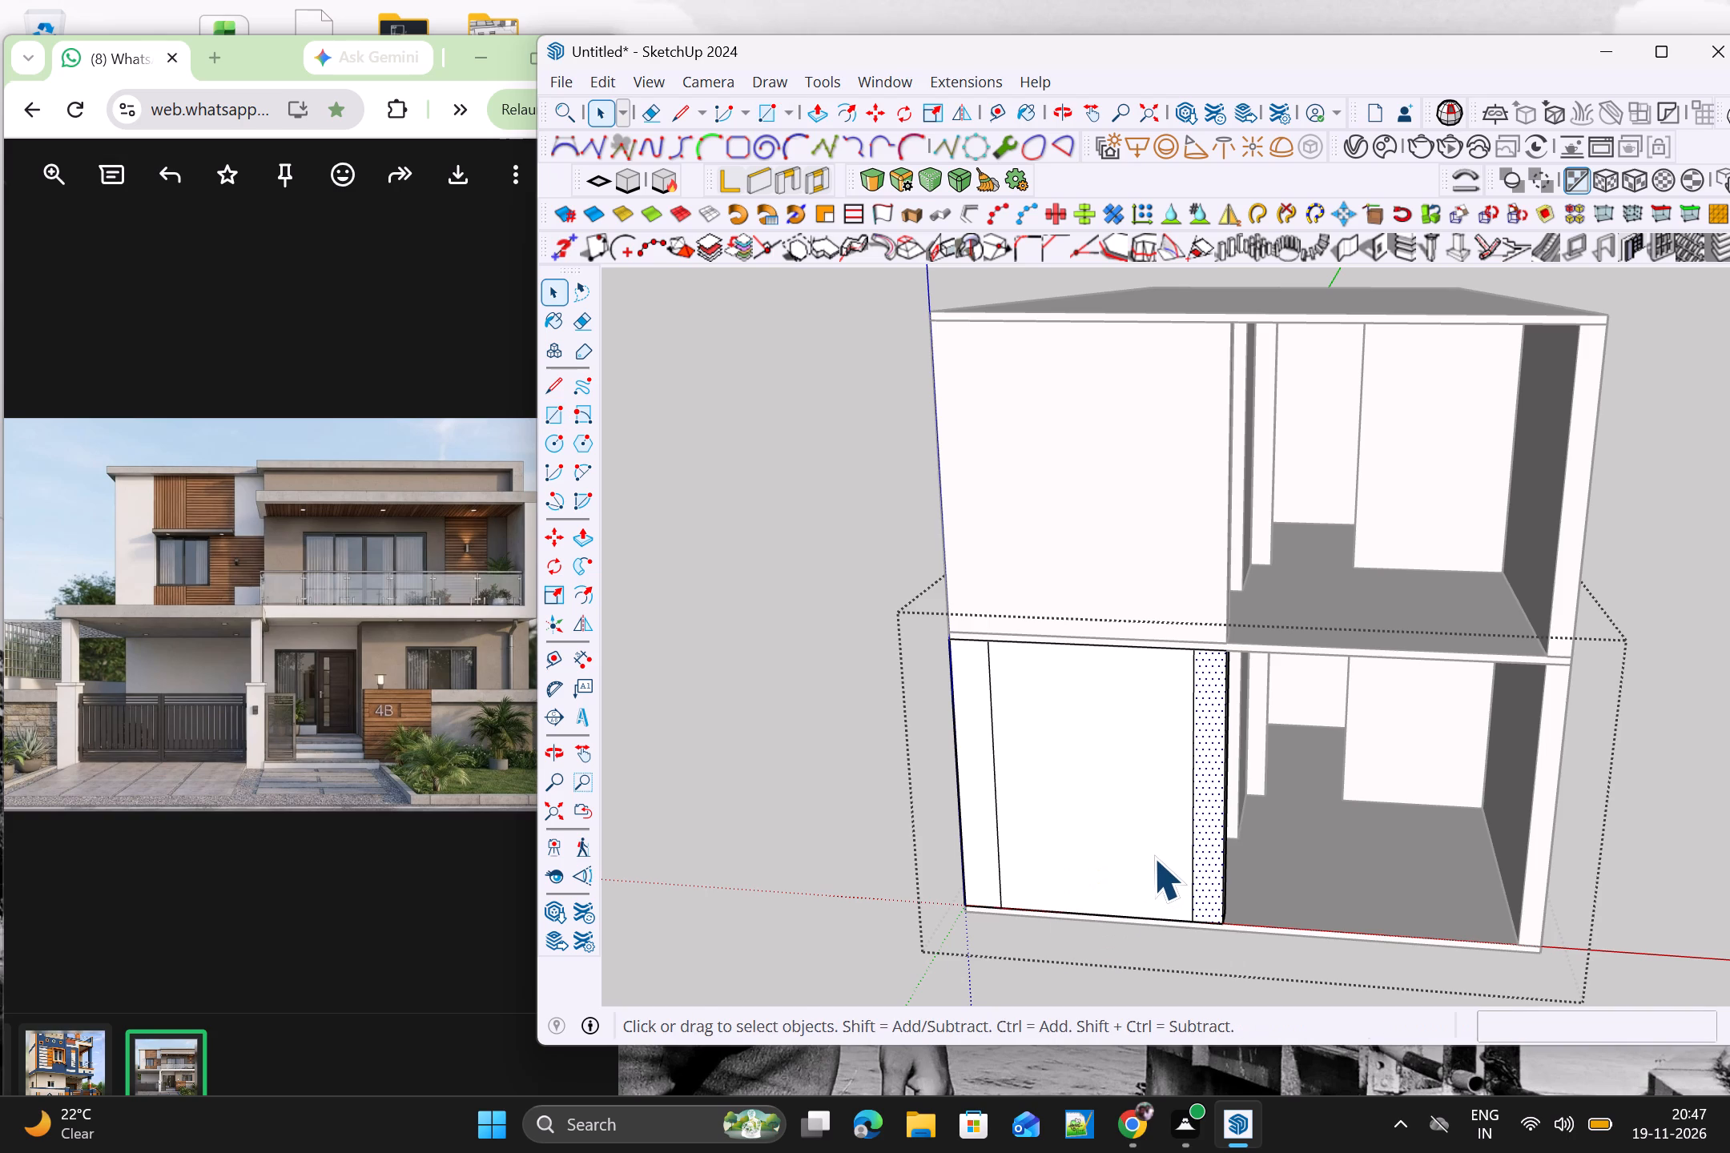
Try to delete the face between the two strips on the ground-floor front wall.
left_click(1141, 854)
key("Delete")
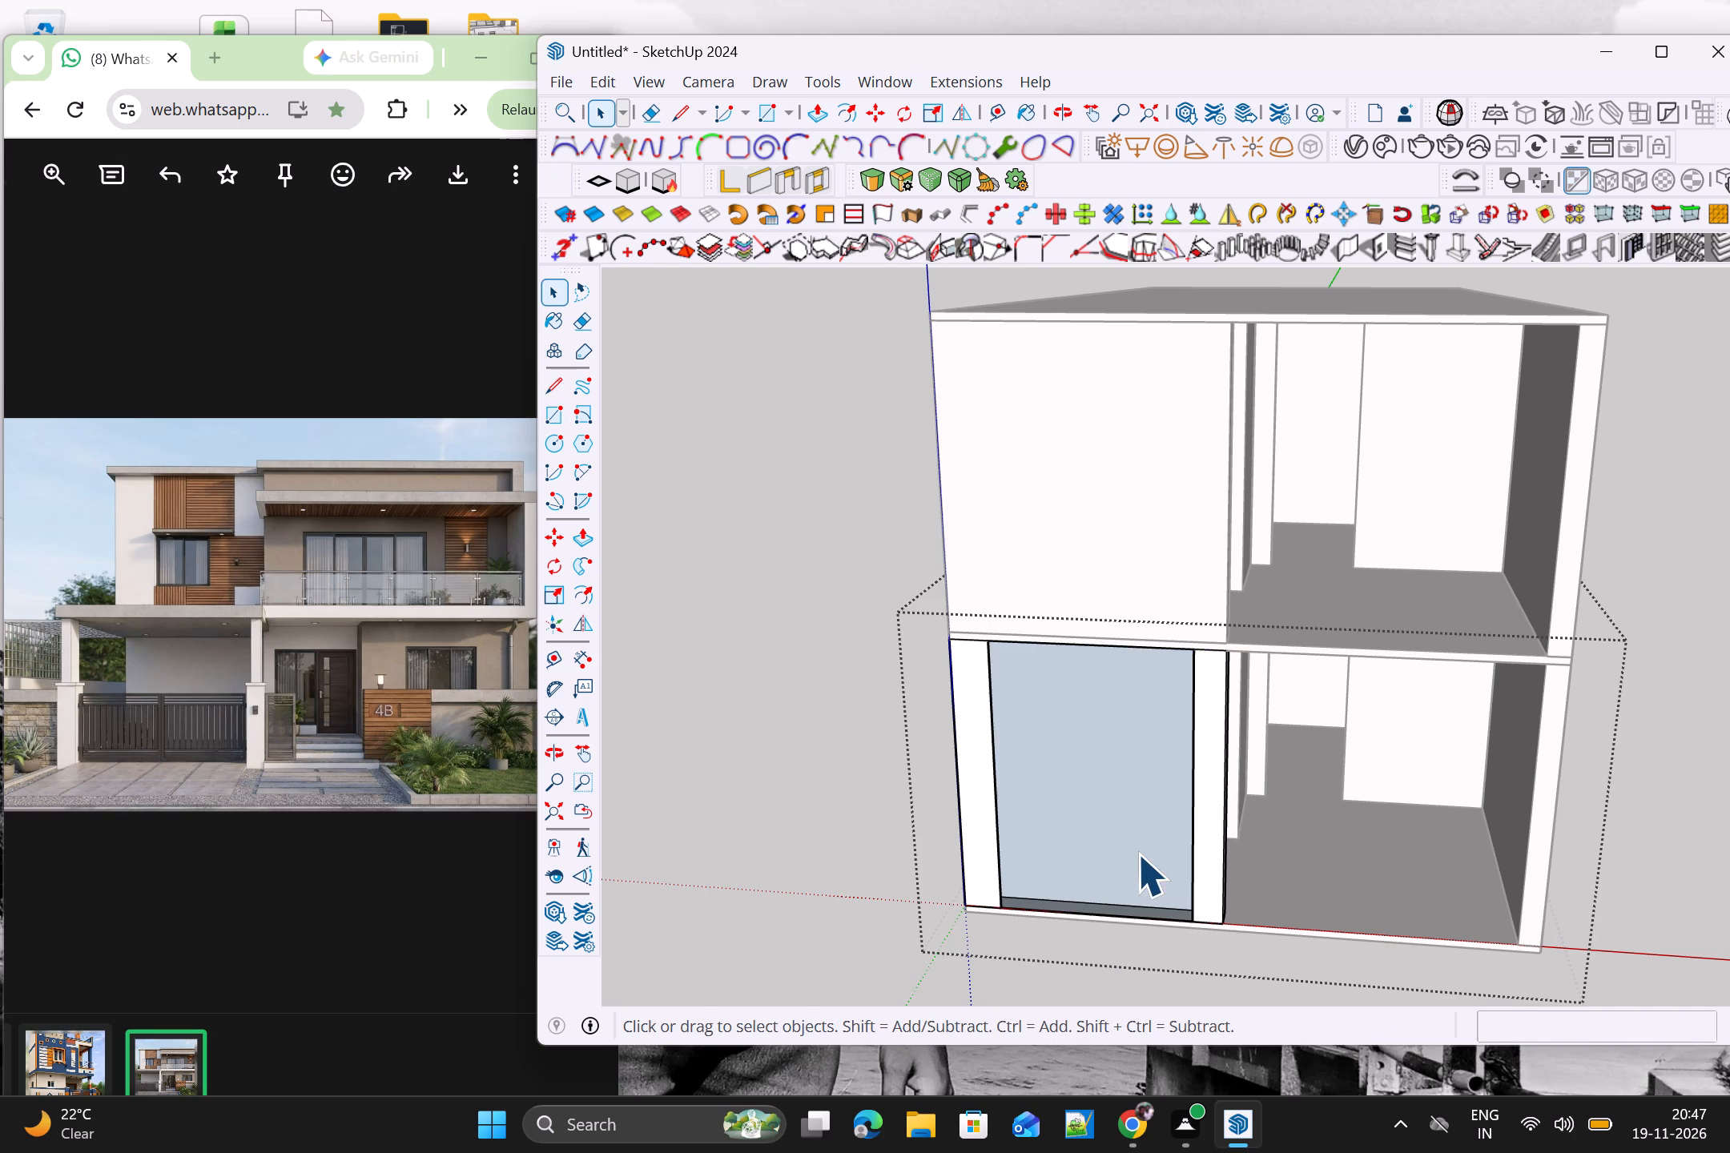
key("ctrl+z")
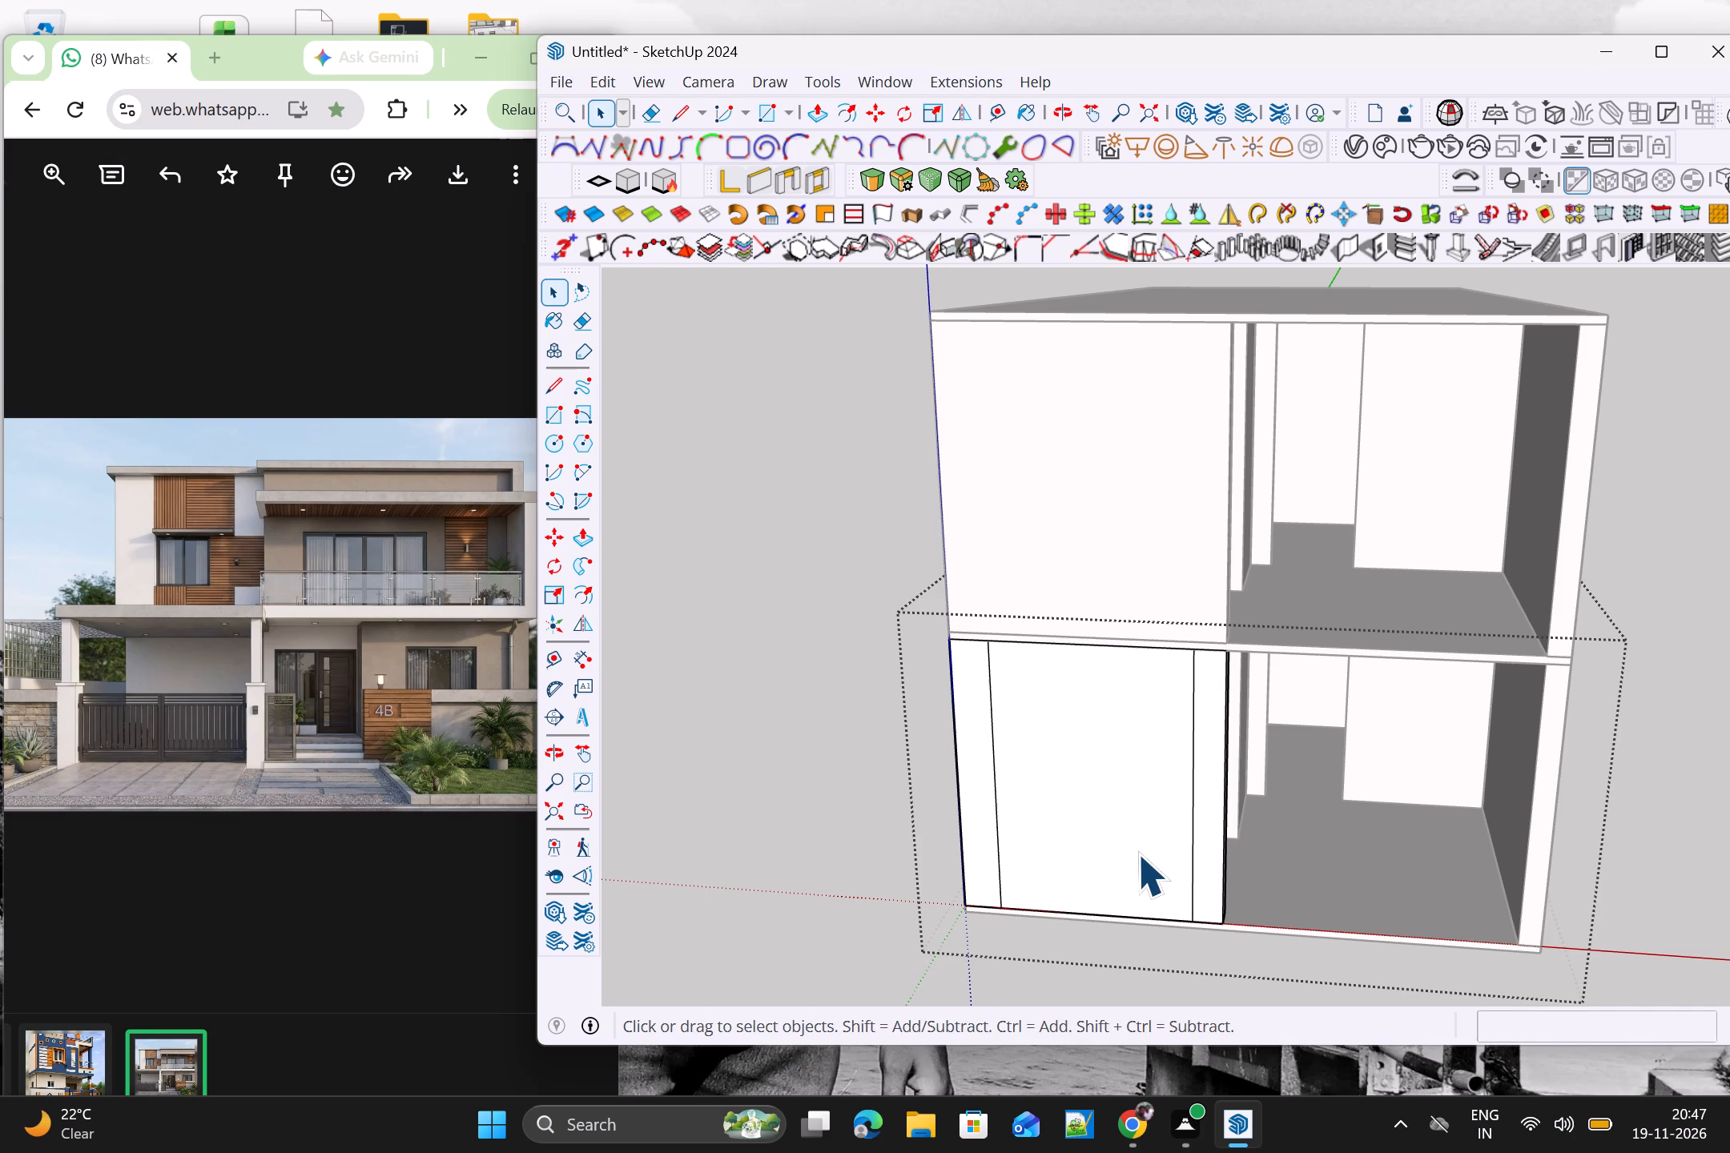
Push the face between the two strips inward 9" through the front wall's thickness.
key("p")
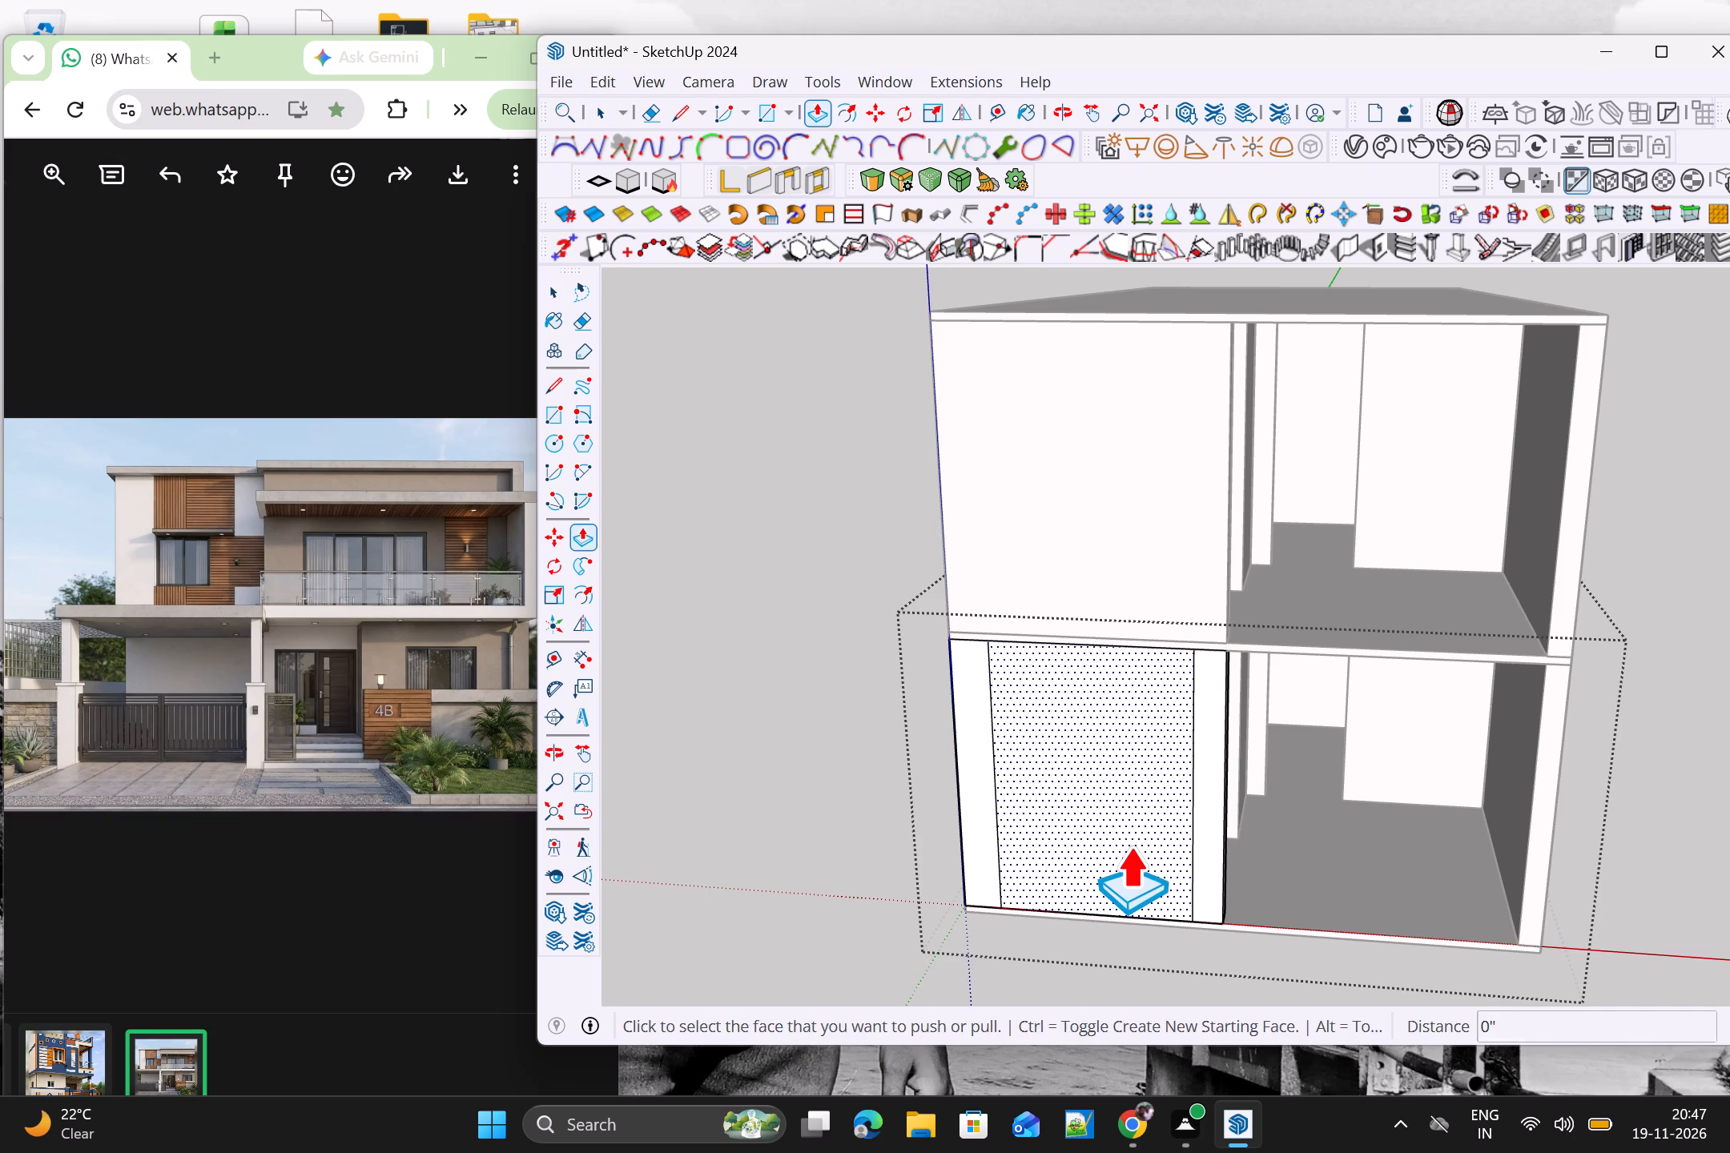
left_click(1130, 845)
left_click(1127, 805)
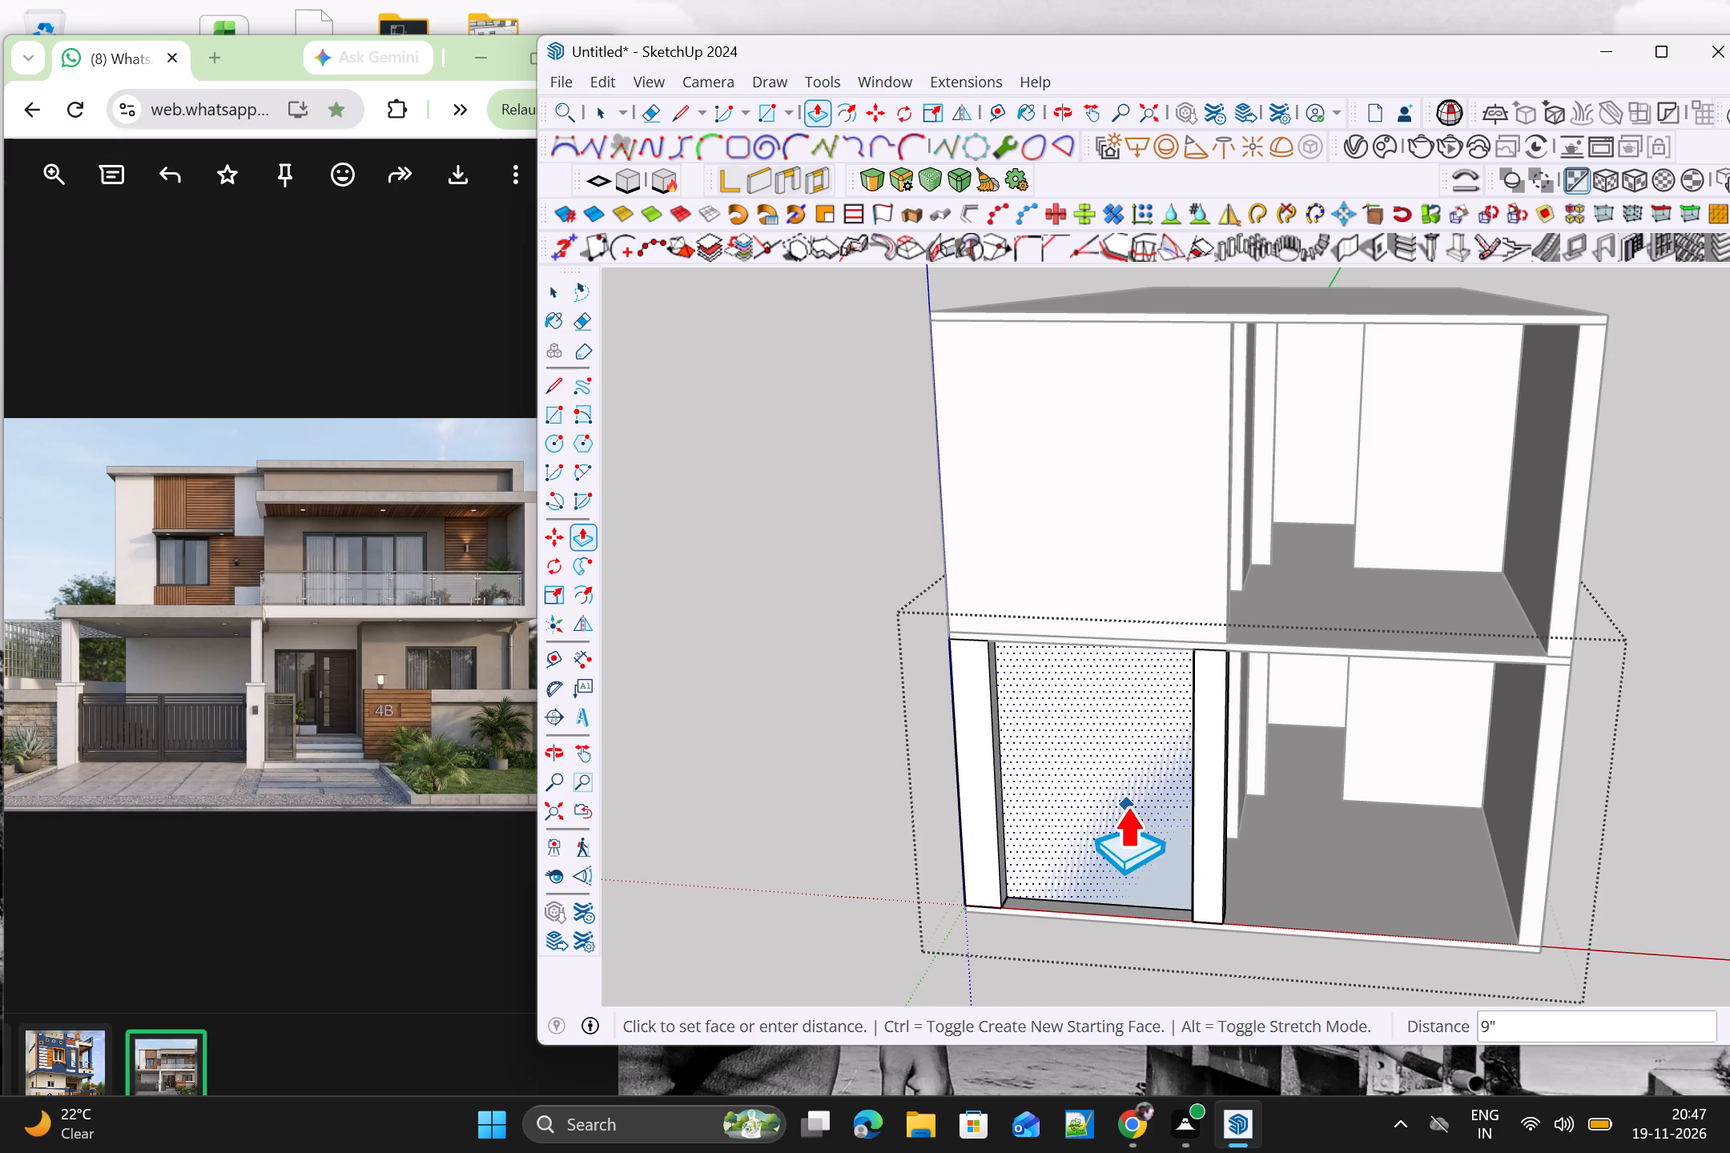
middle_click_drag(1281, 828, 973, 821)
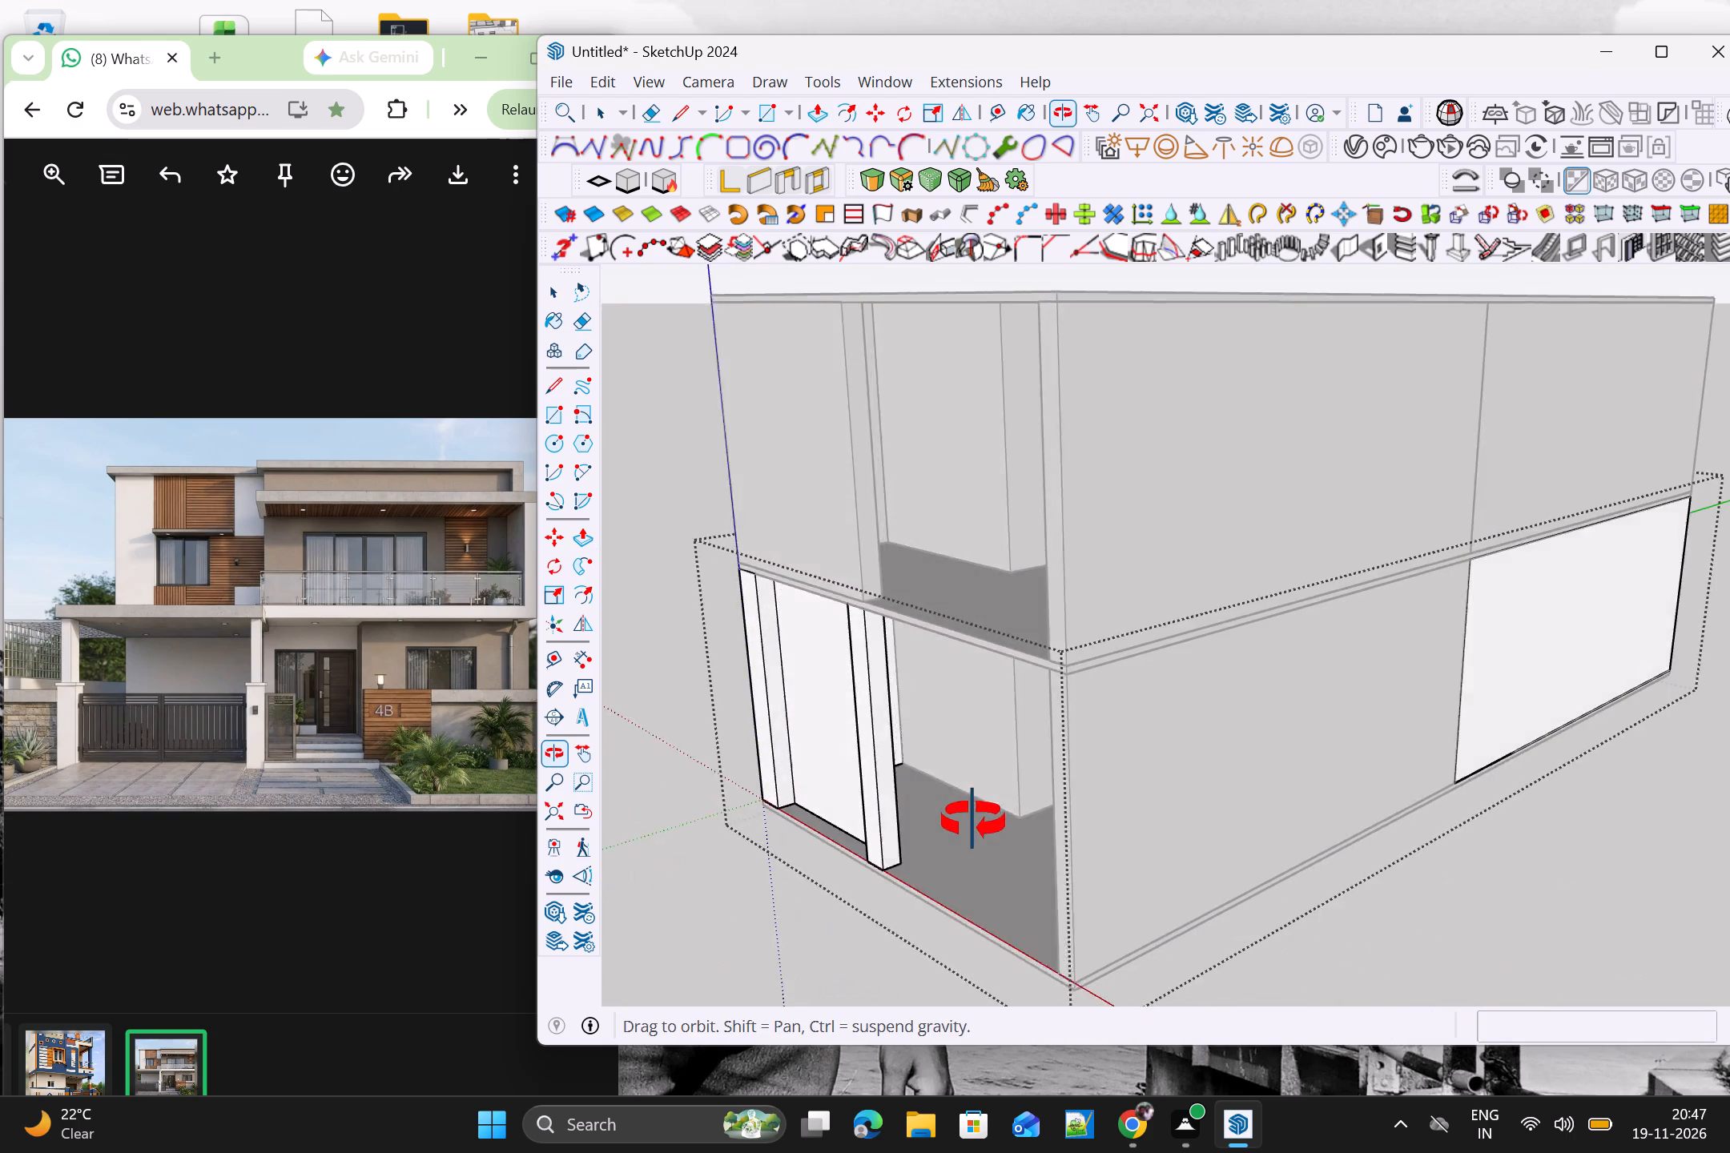
middle_click_drag(973, 821, 1270, 886)
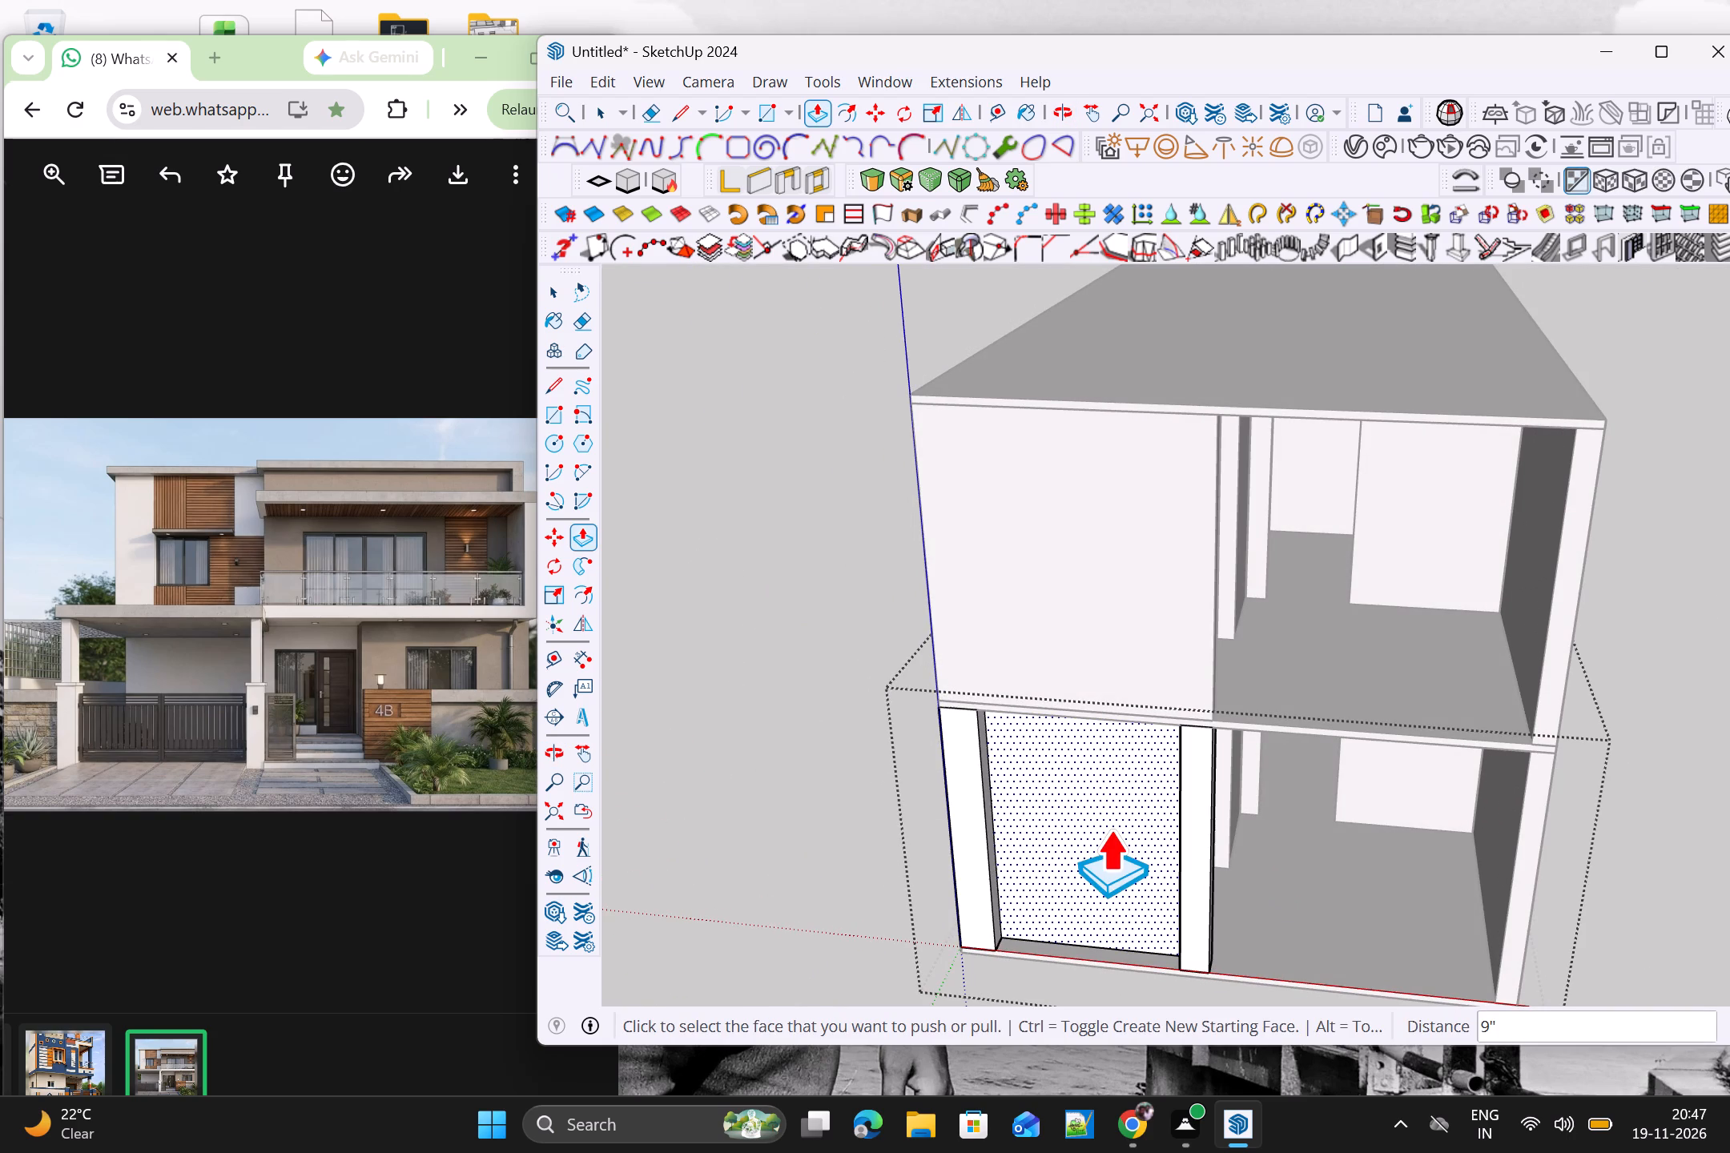
Delete the remaining face between the two front pillars to open up the bay behind.
key("space")
left_click(1110, 828)
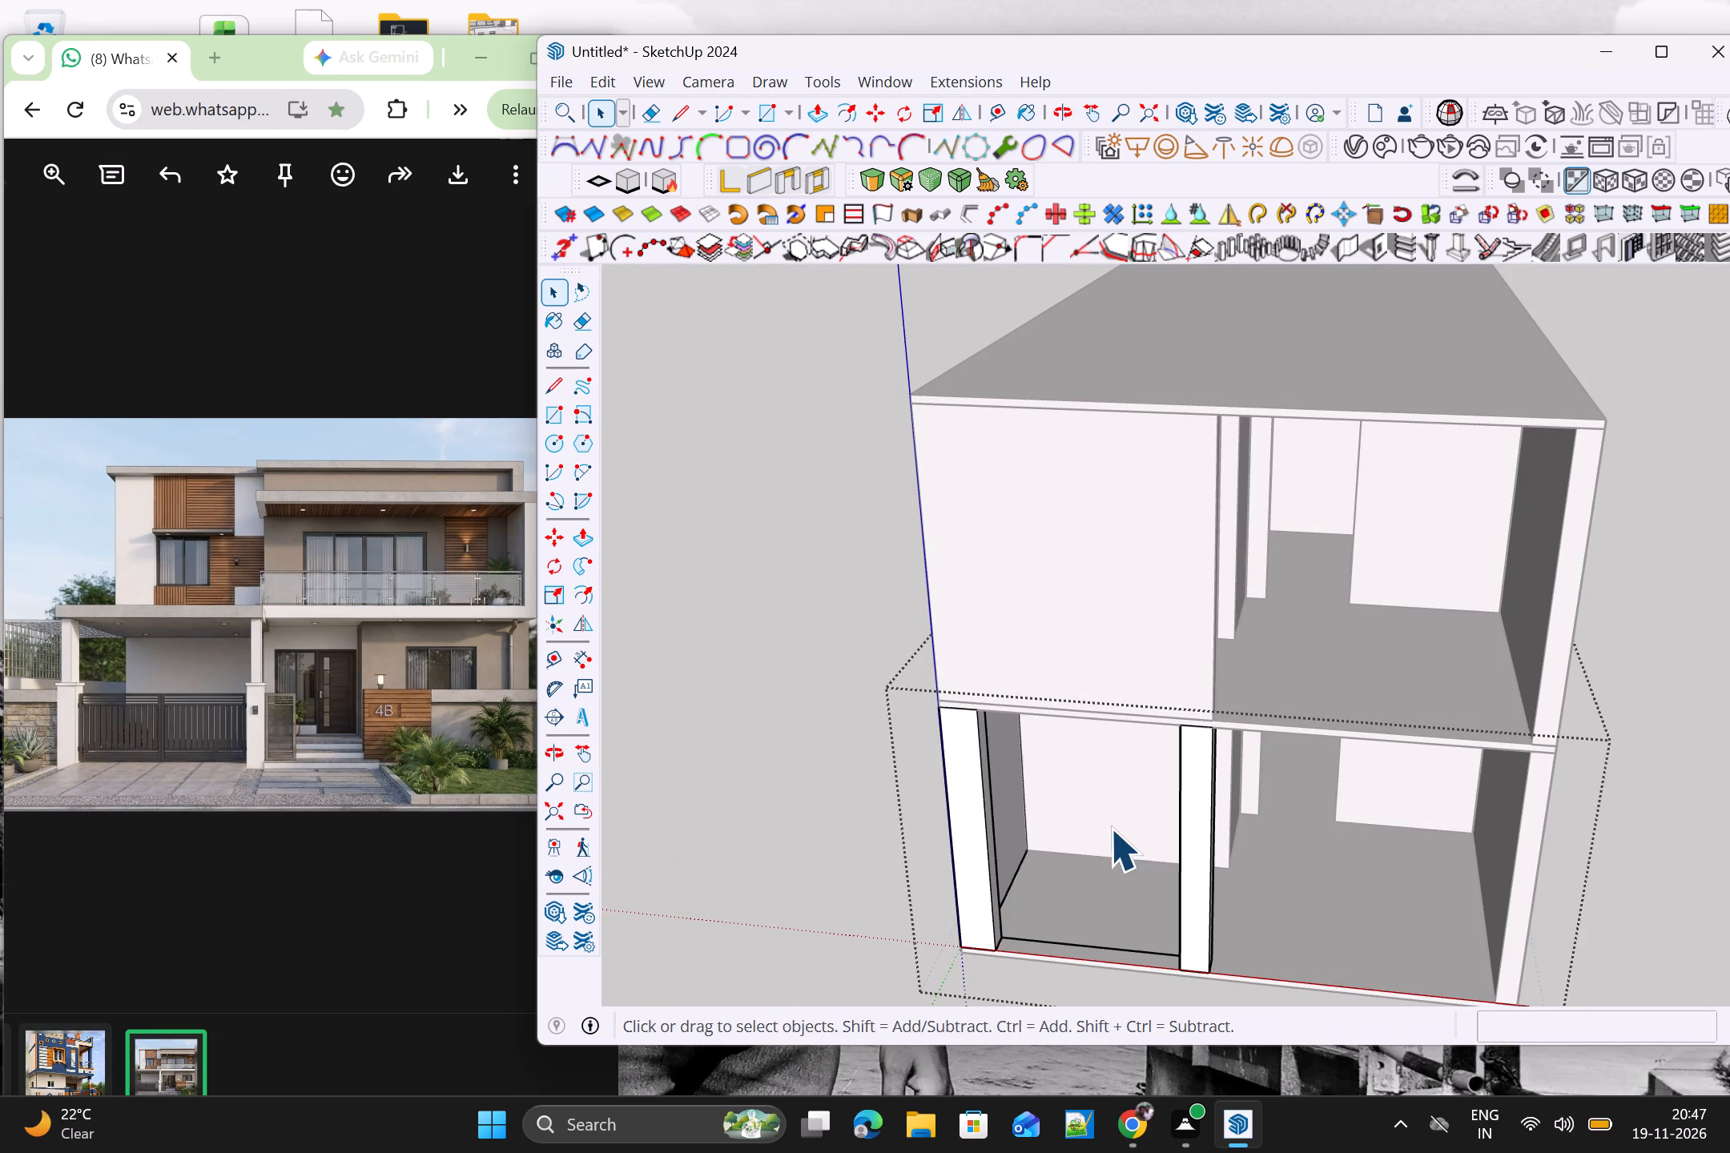
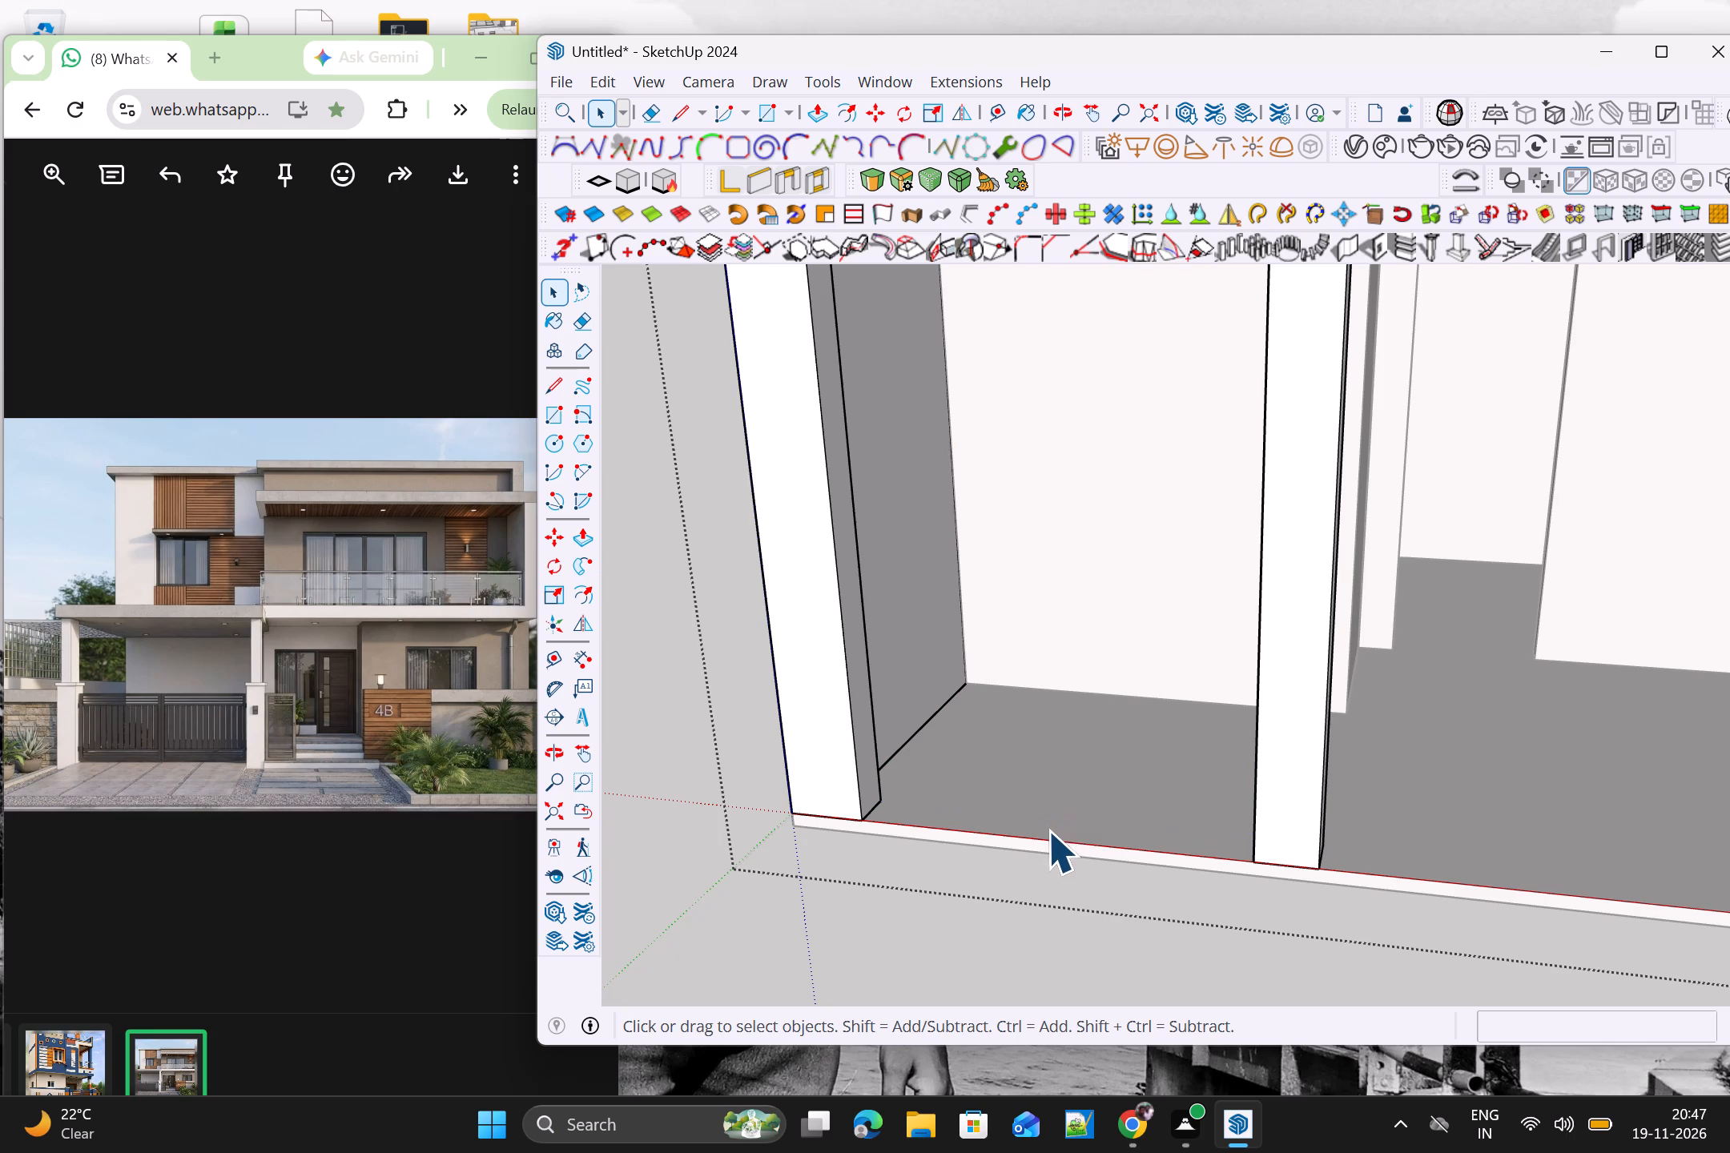
Examine the two-storey front from several angles, checking the opened ground-floor bays between the pillars against the reference image.
scroll(1048, 837, "down", 13)
left_click(1562, 834)
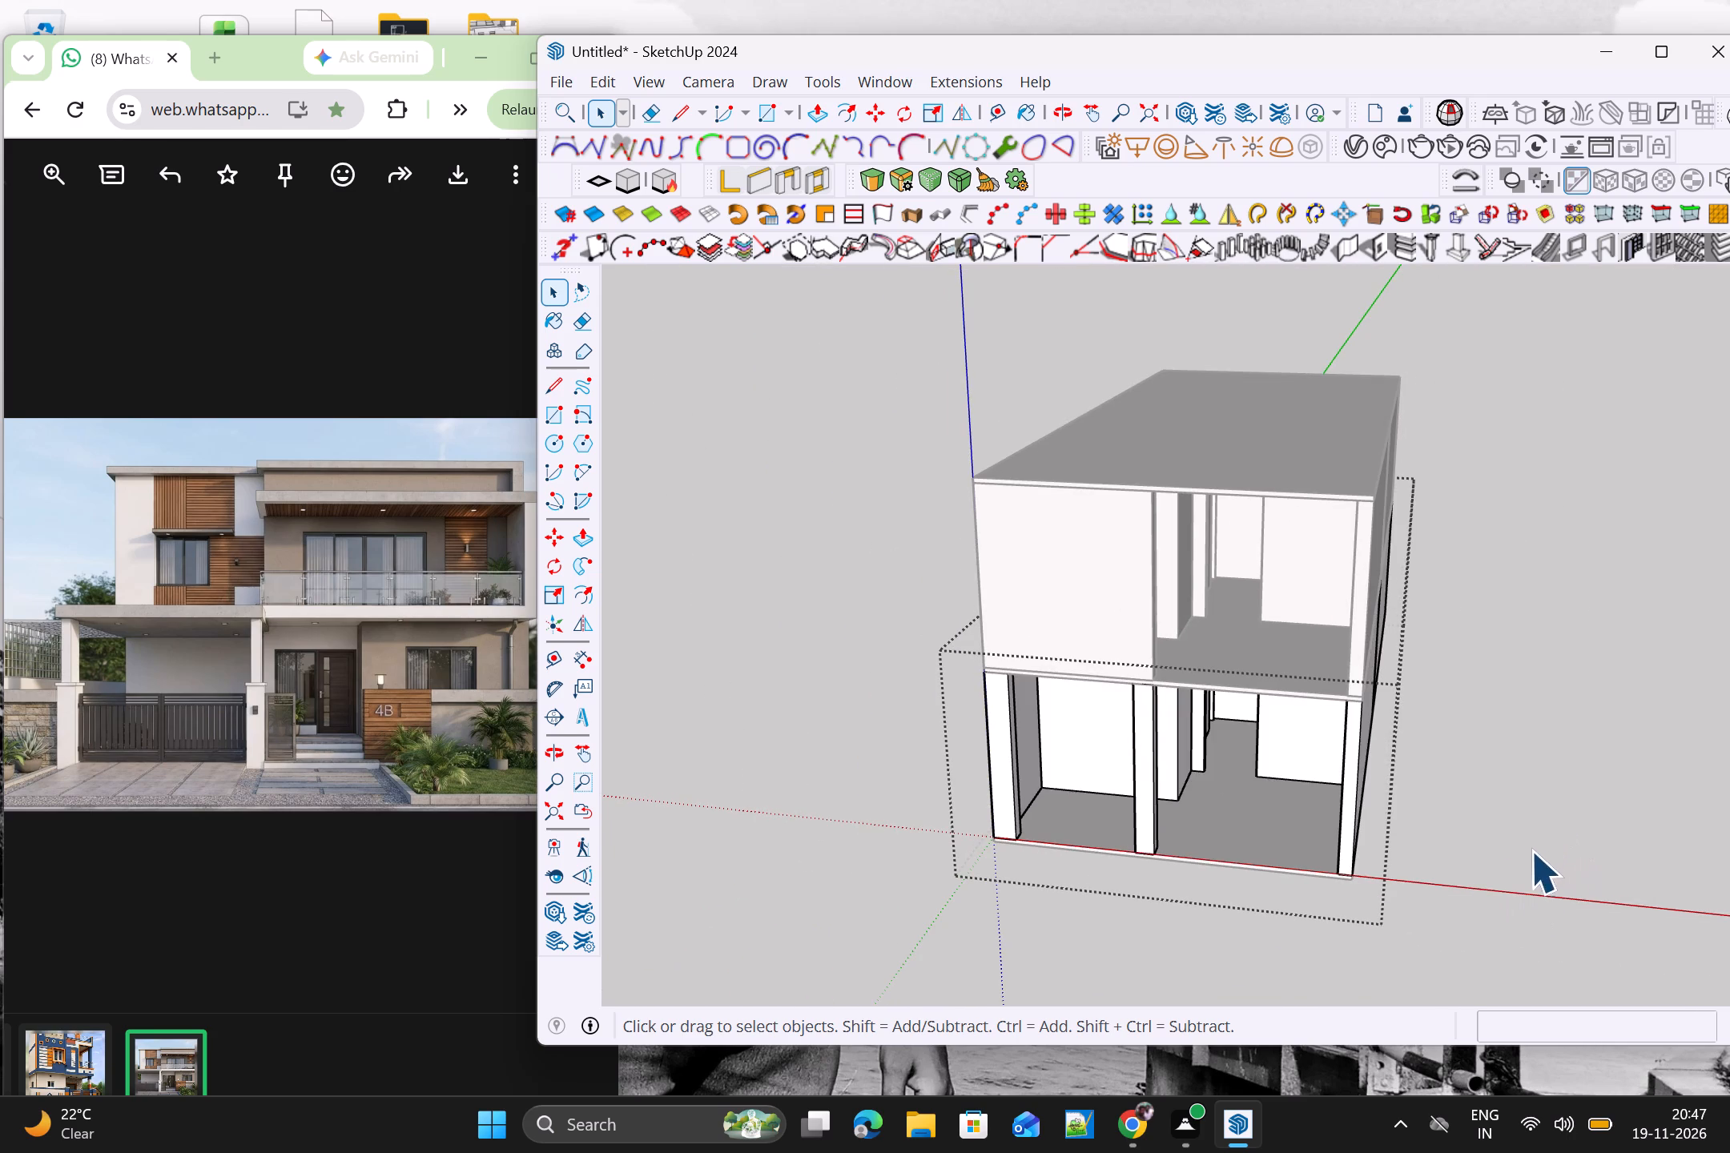
middle_click_drag(1531, 851, 1502, 787)
scroll(1476, 802, "up", 2)
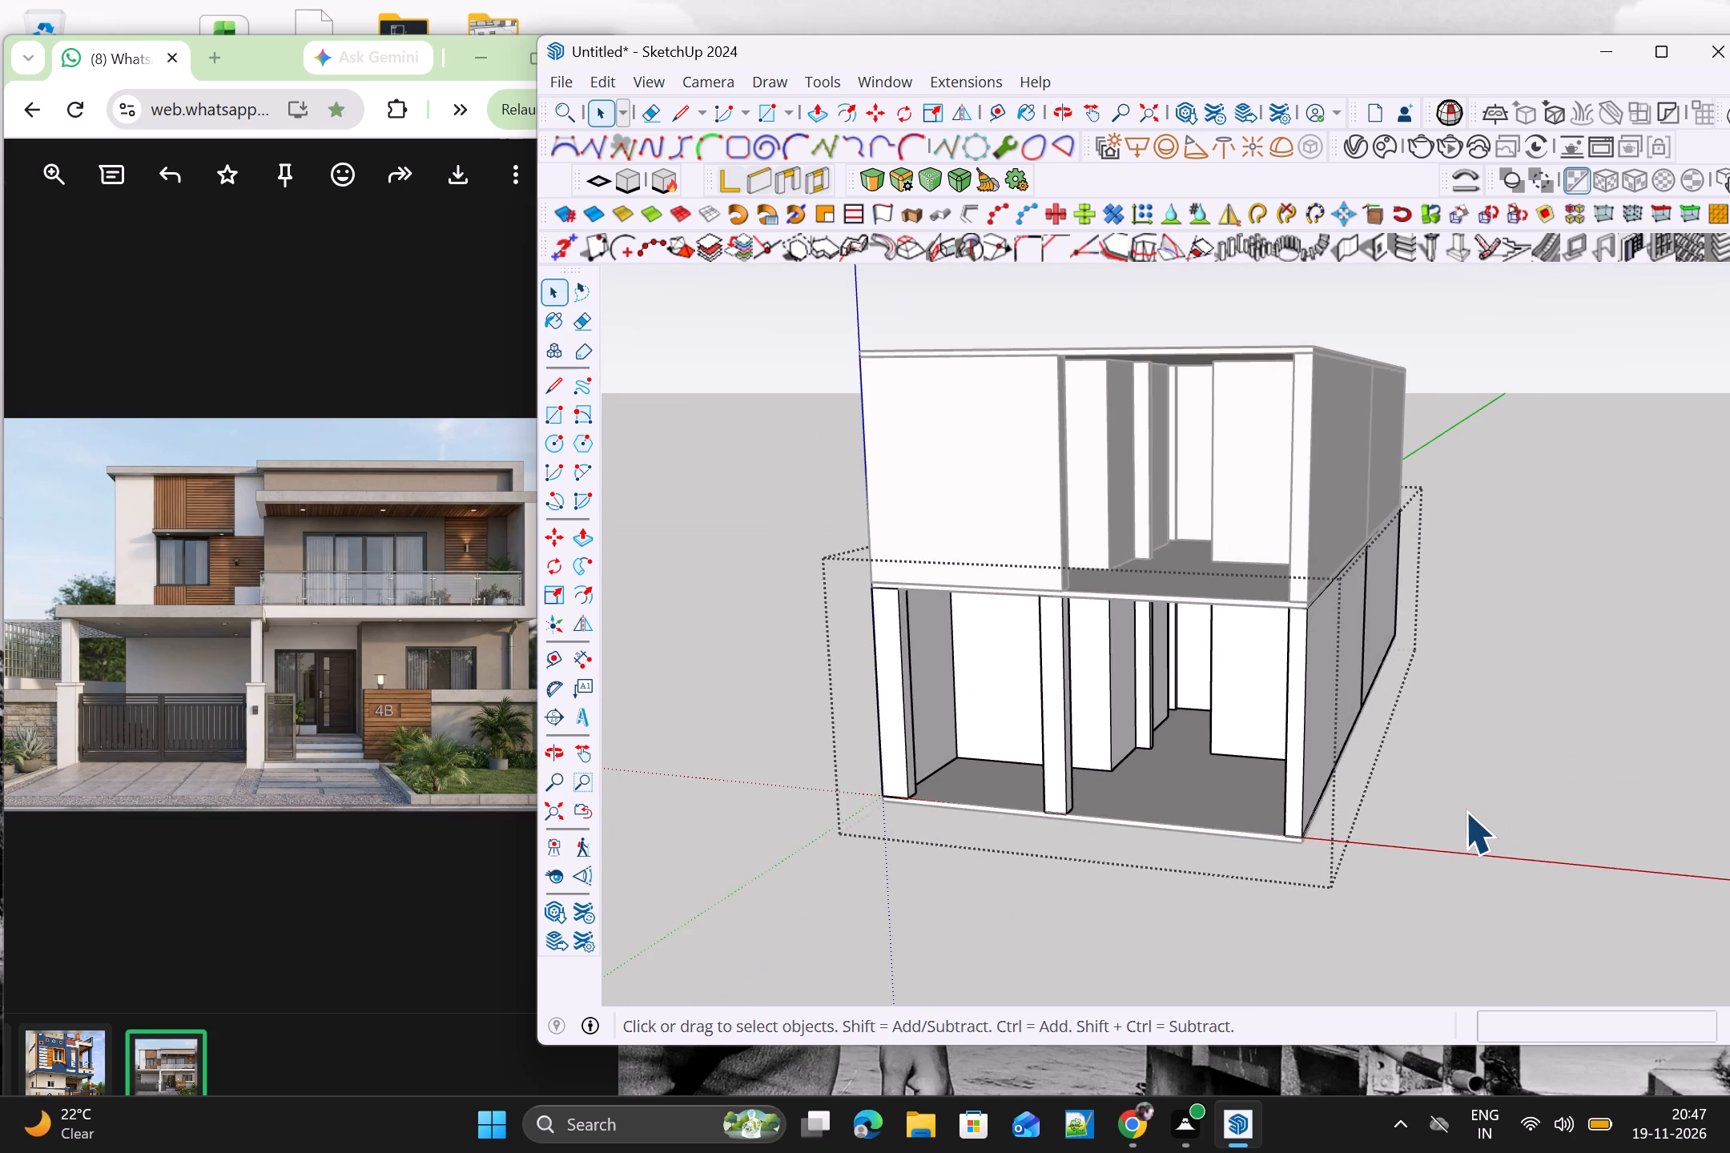
scroll(1465, 811, "up", 1)
left_click(1511, 769)
scroll(1506, 769, "down", 2)
middle_click_drag(1502, 776, 1575, 769)
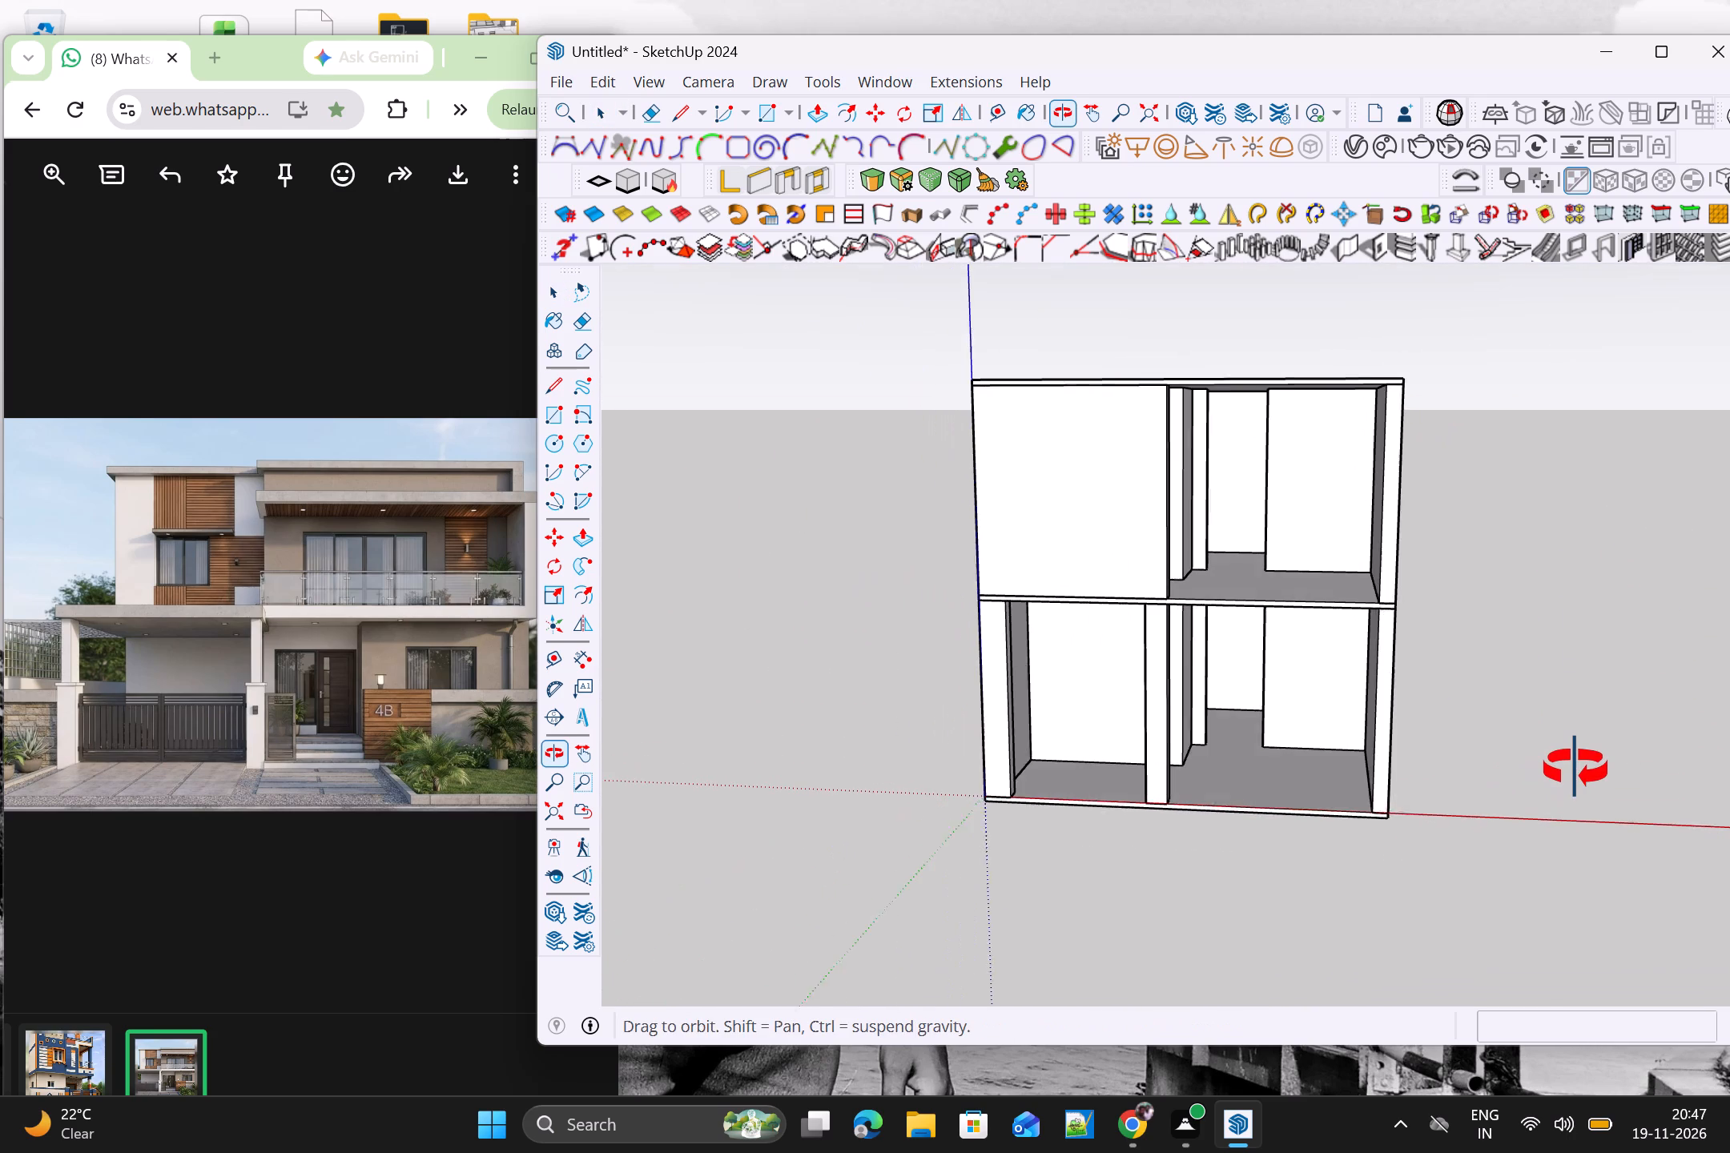
middle_click_drag(1575, 769, 1575, 773)
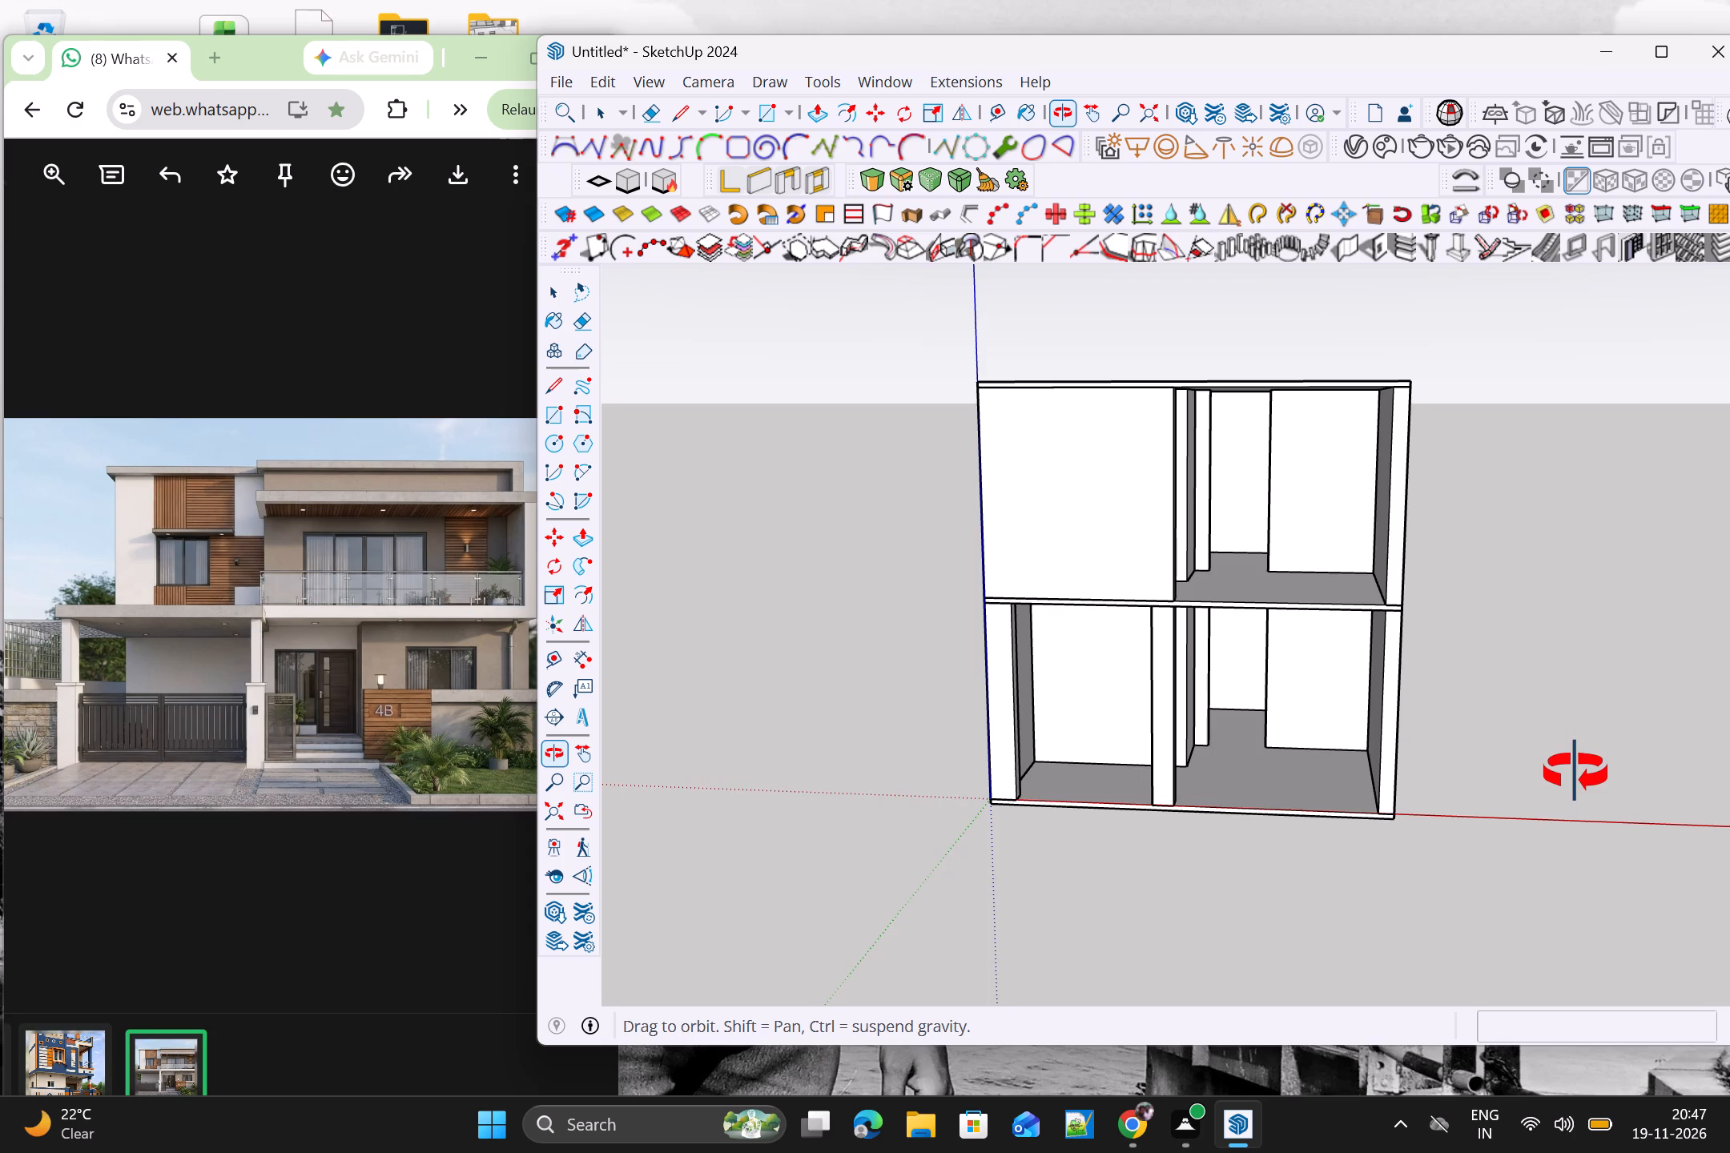
middle_click_drag(1575, 773, 1581, 825)
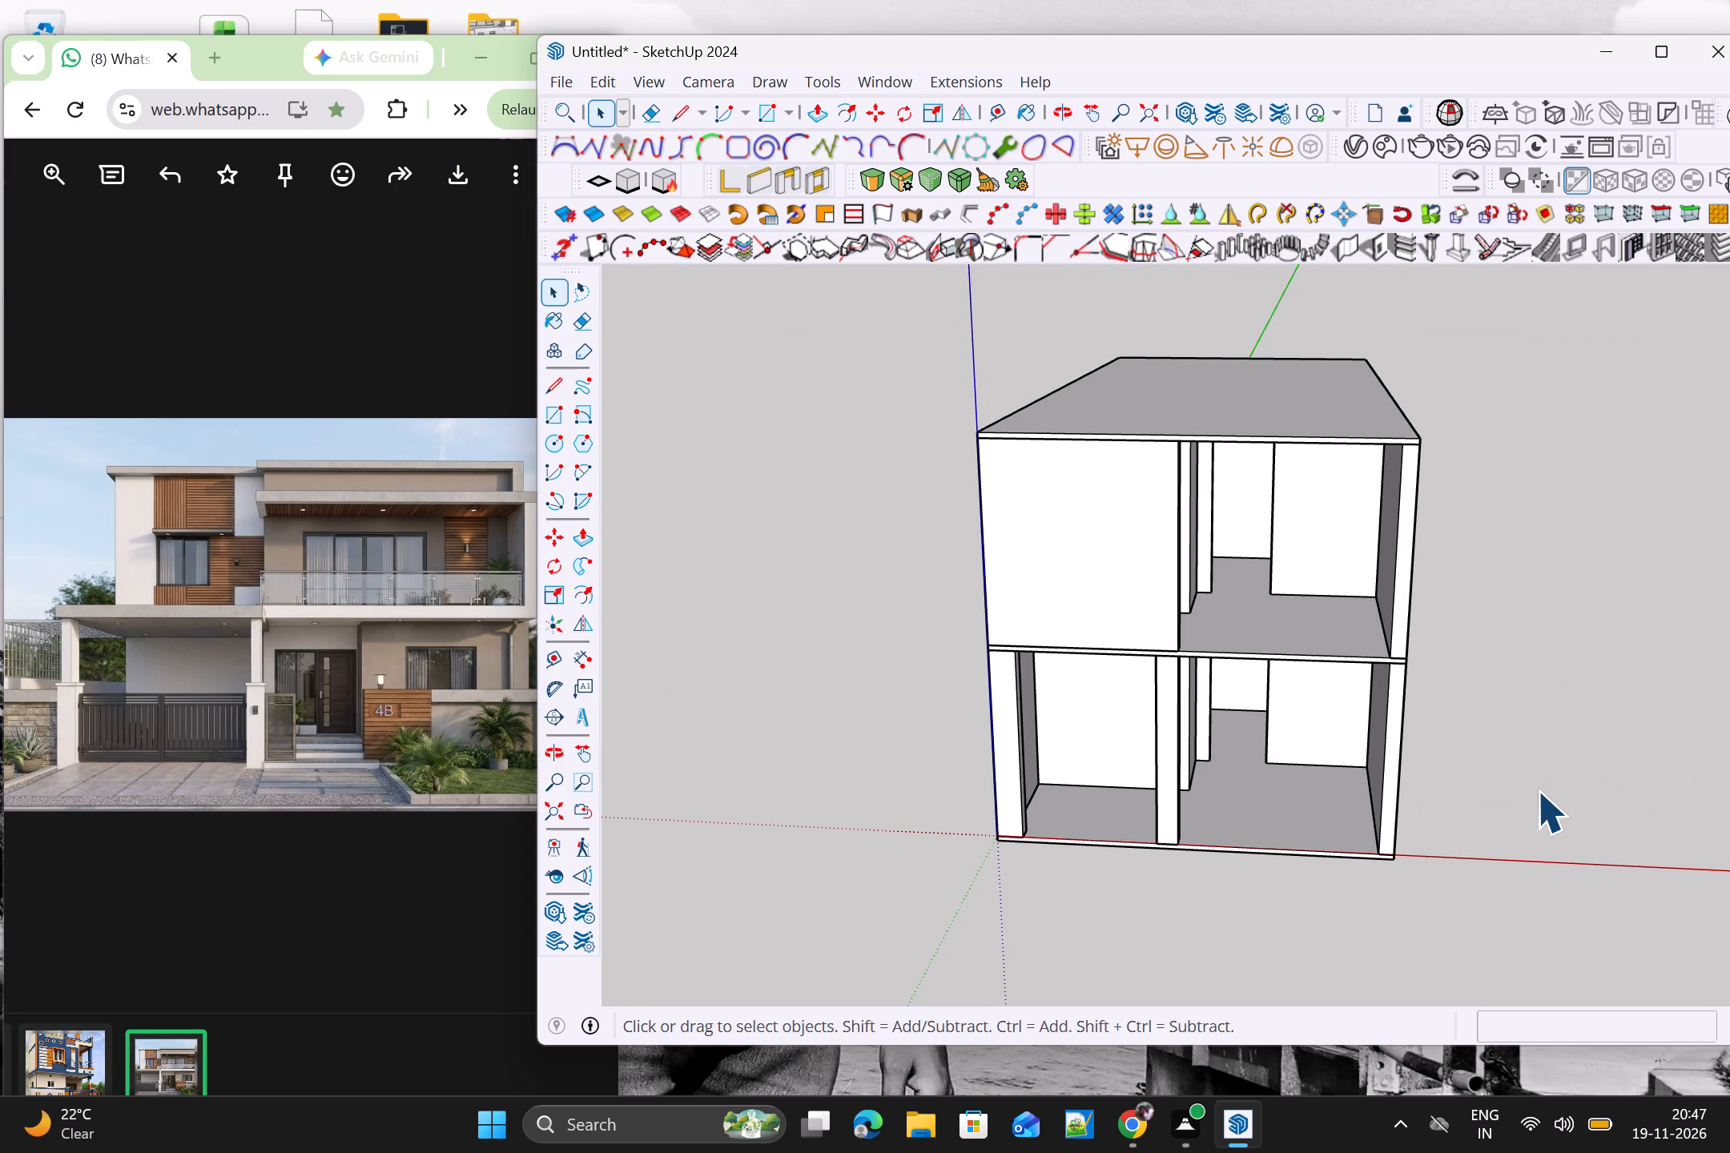
scroll(1471, 745, "up", 3)
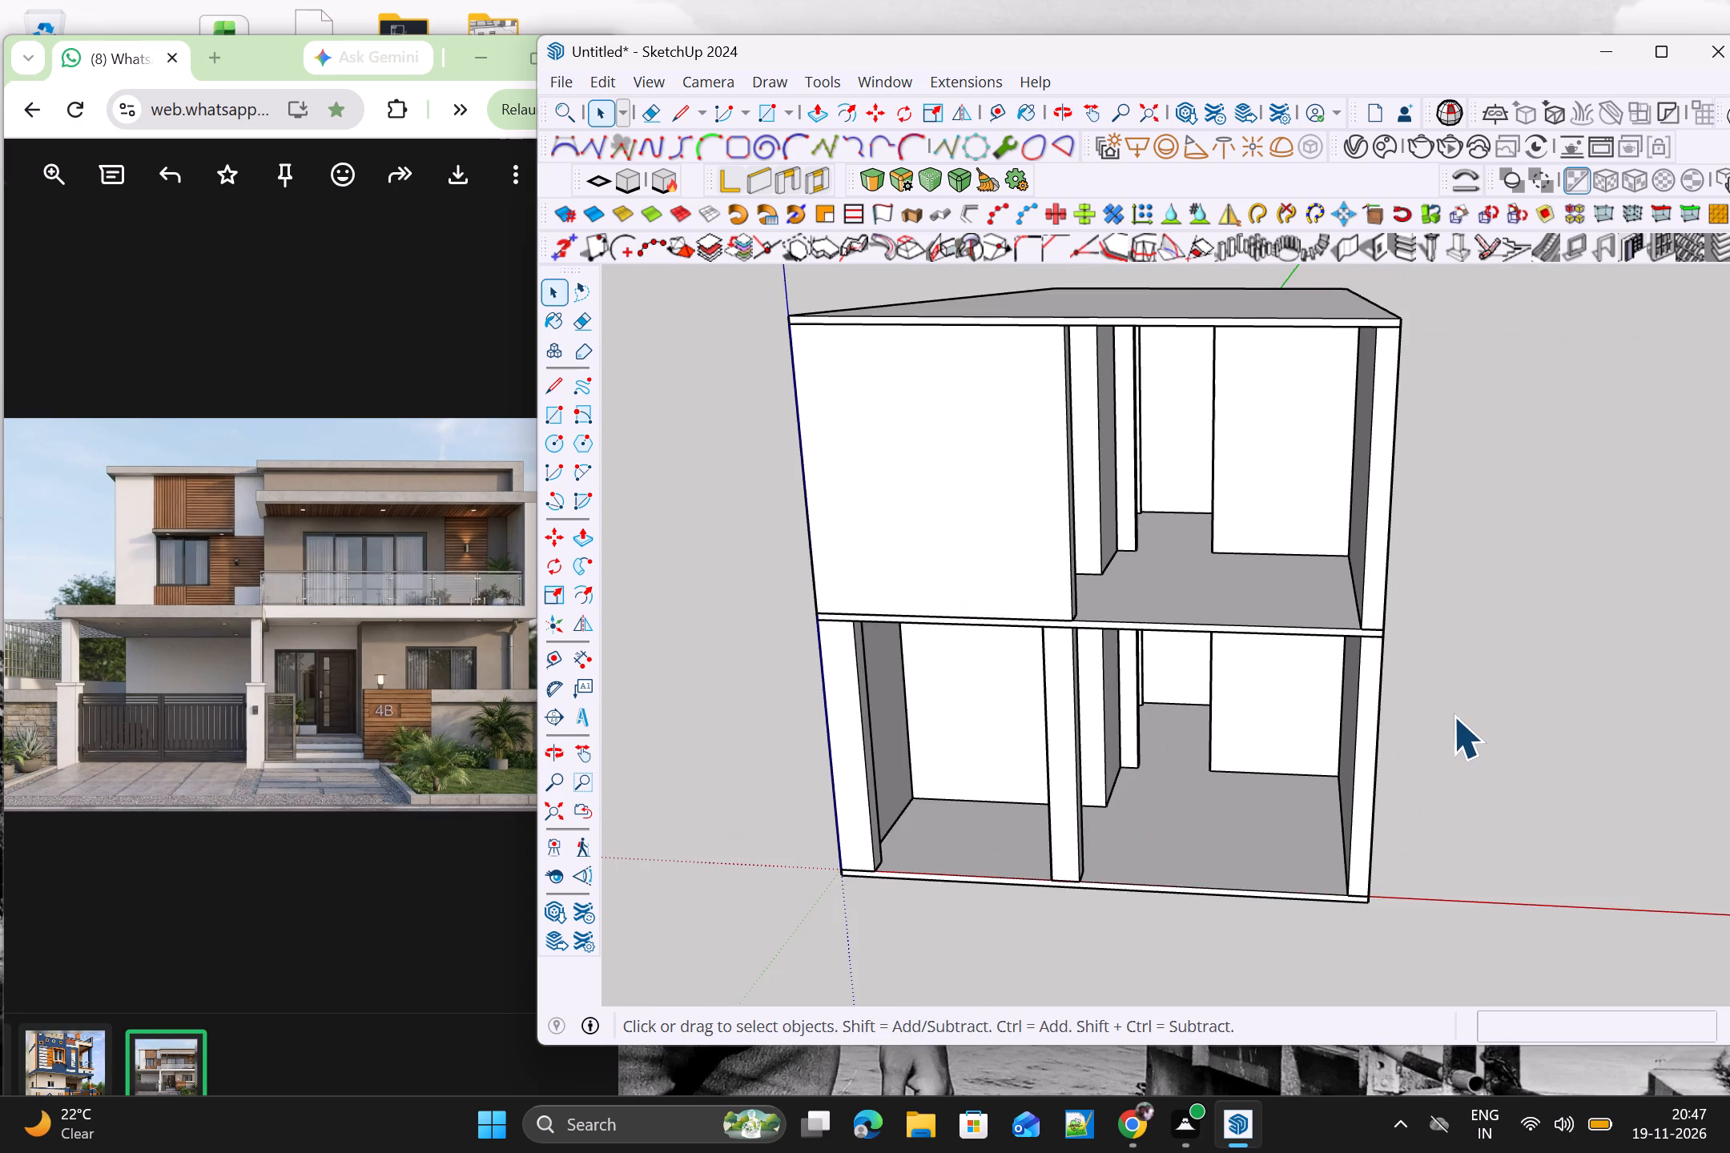
middle_click_drag(1460, 737, 1587, 766)
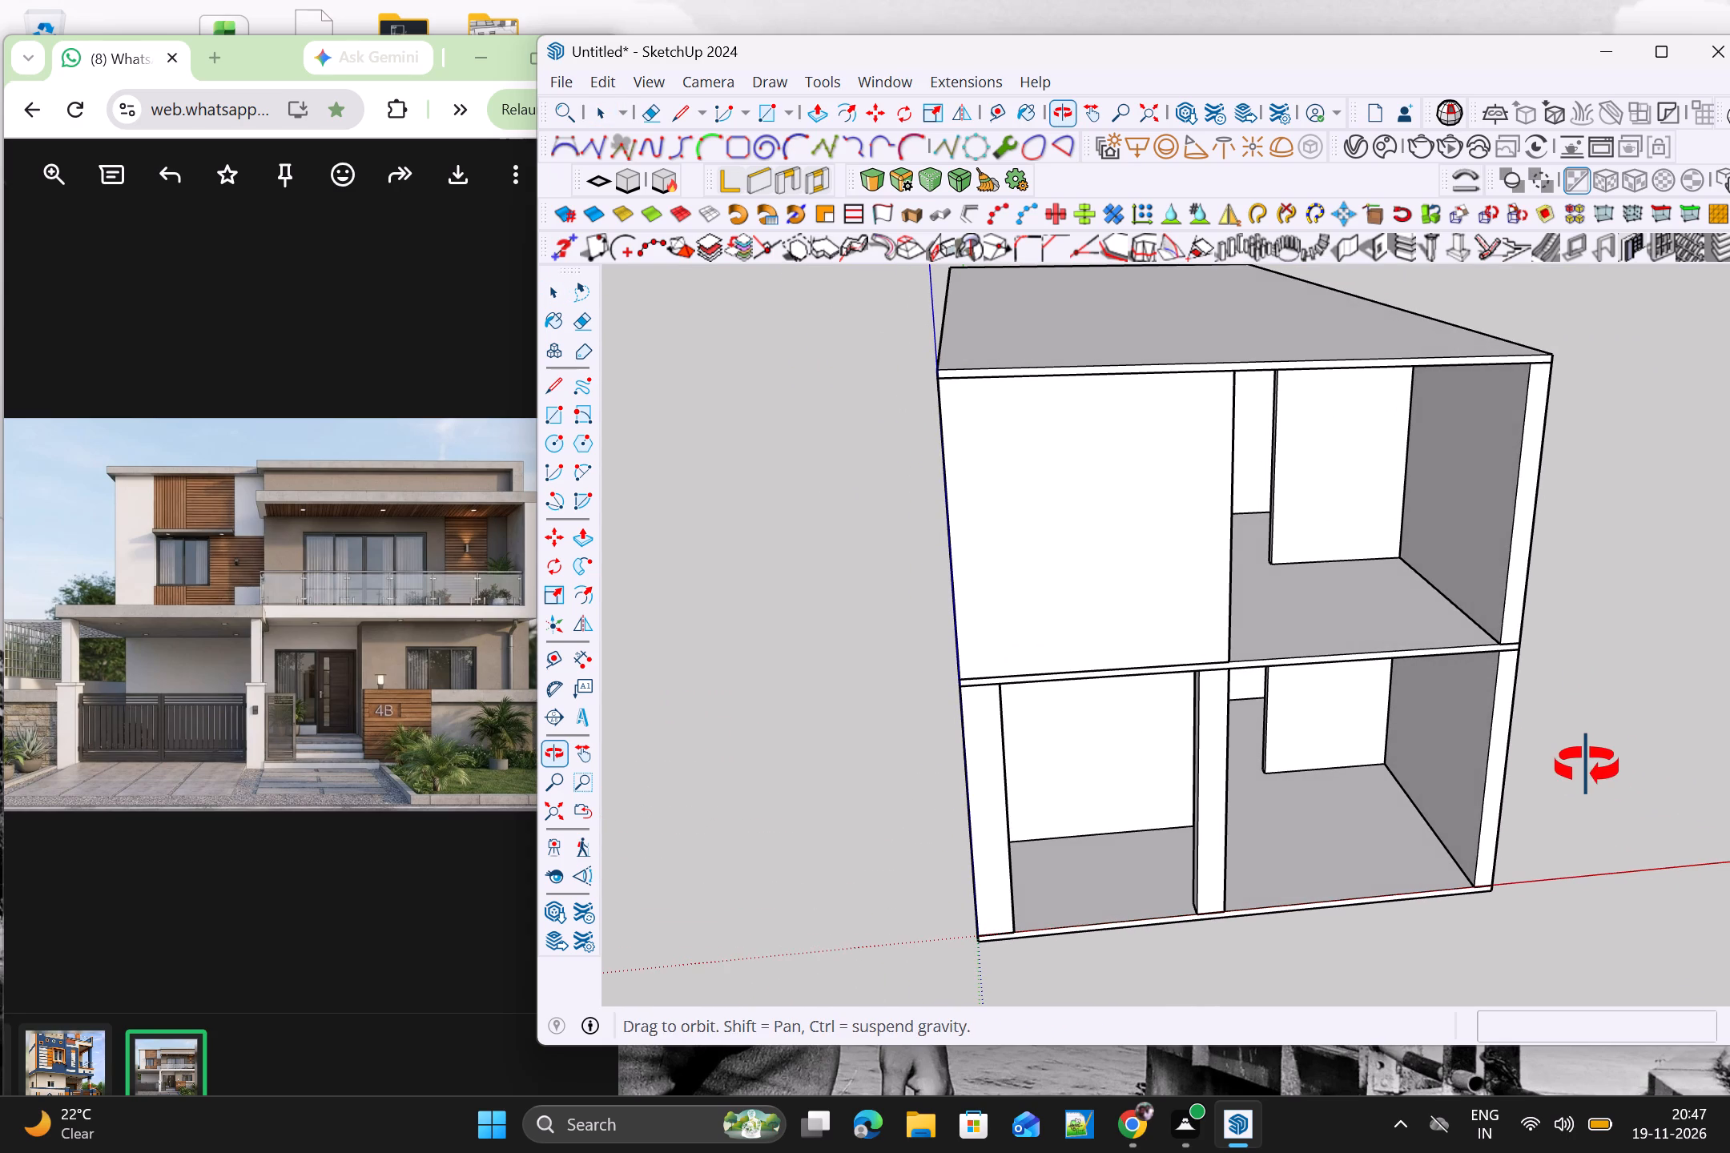
middle_click_drag(1587, 766, 1547, 781)
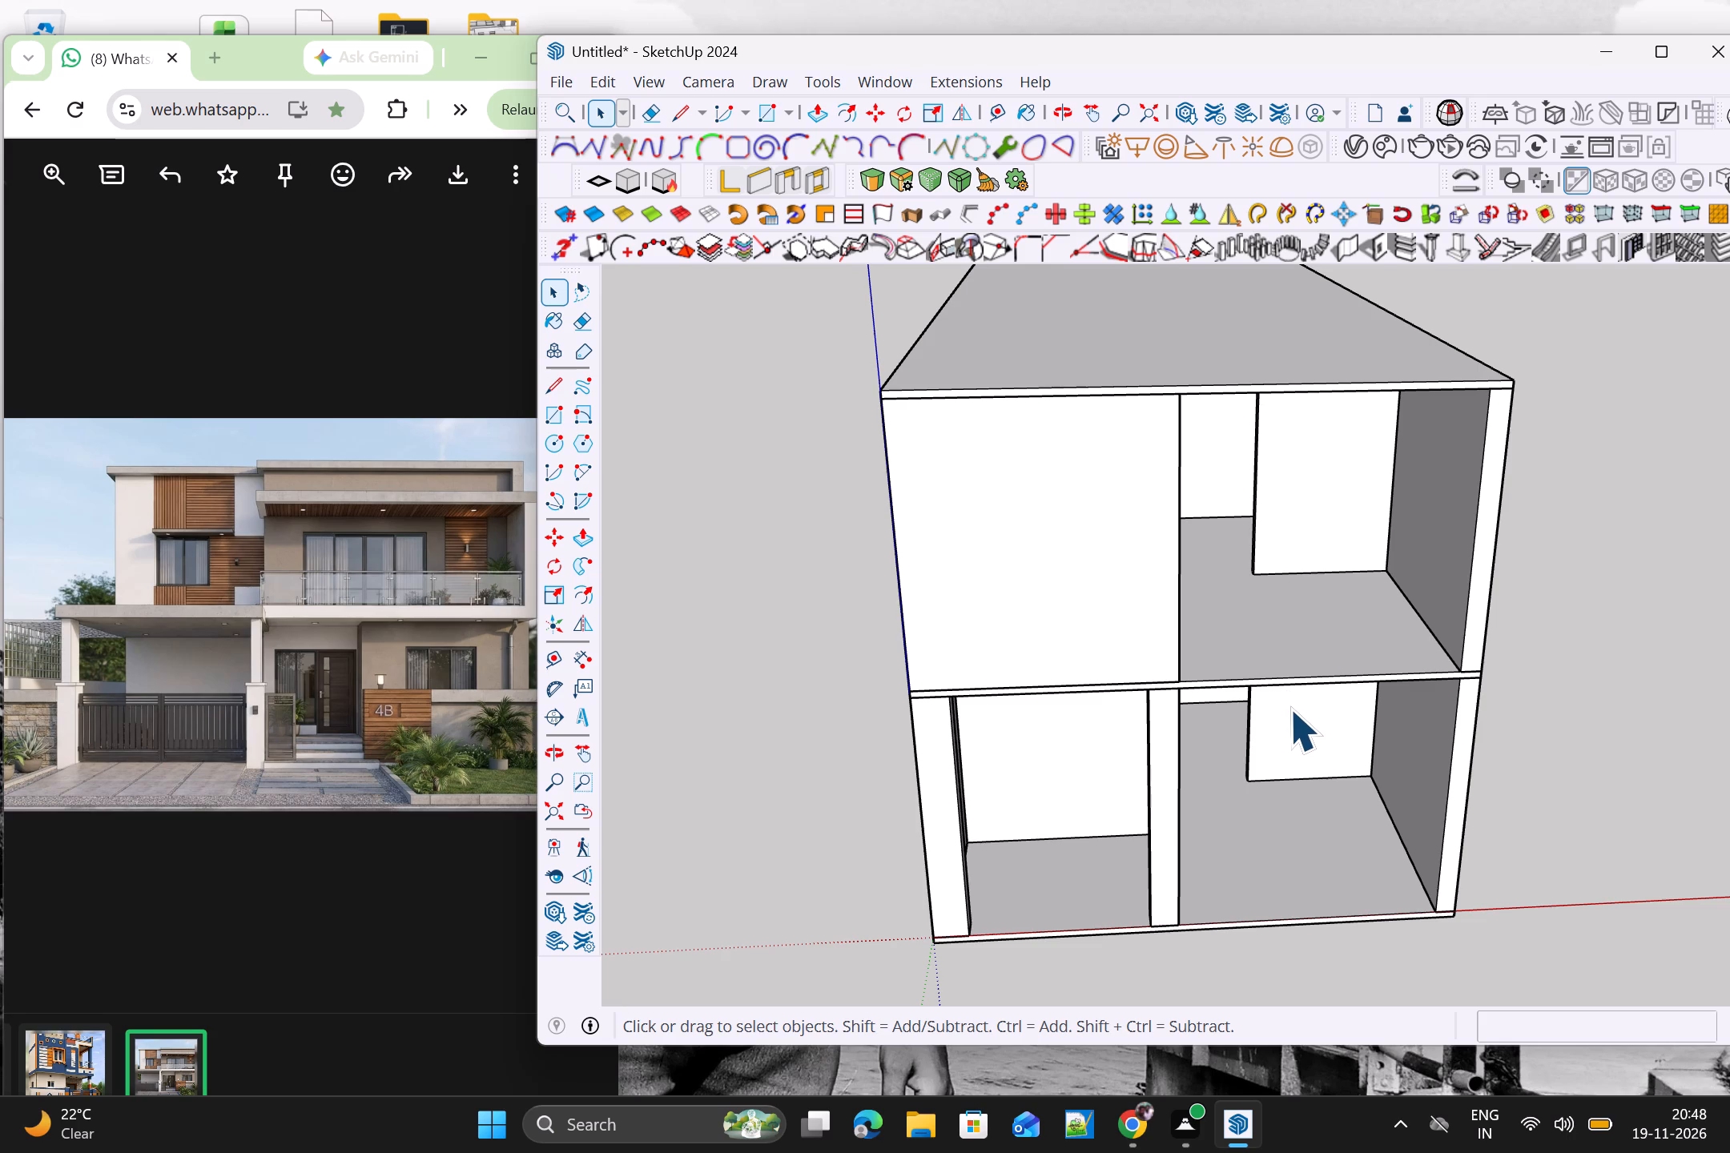
middle_click_drag(1289, 709, 1273, 607)
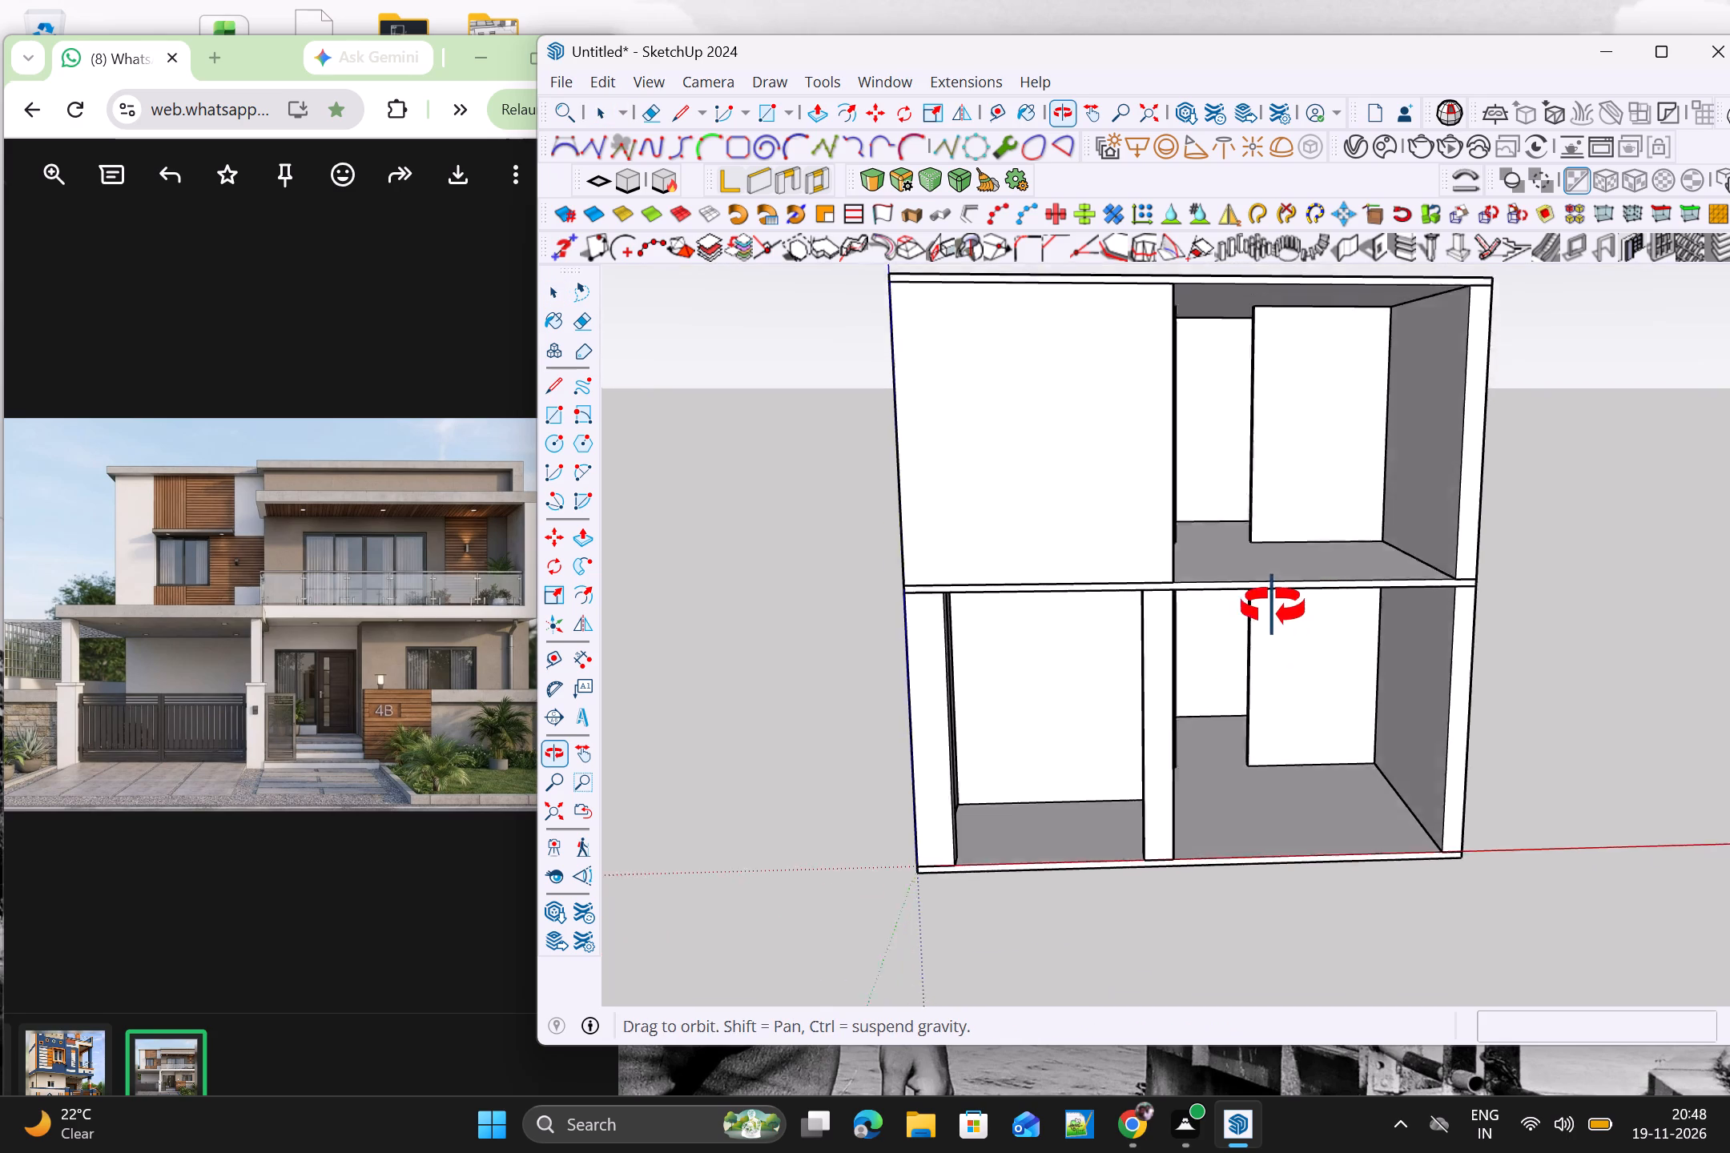
middle_click_drag(1273, 607, 1197, 576)
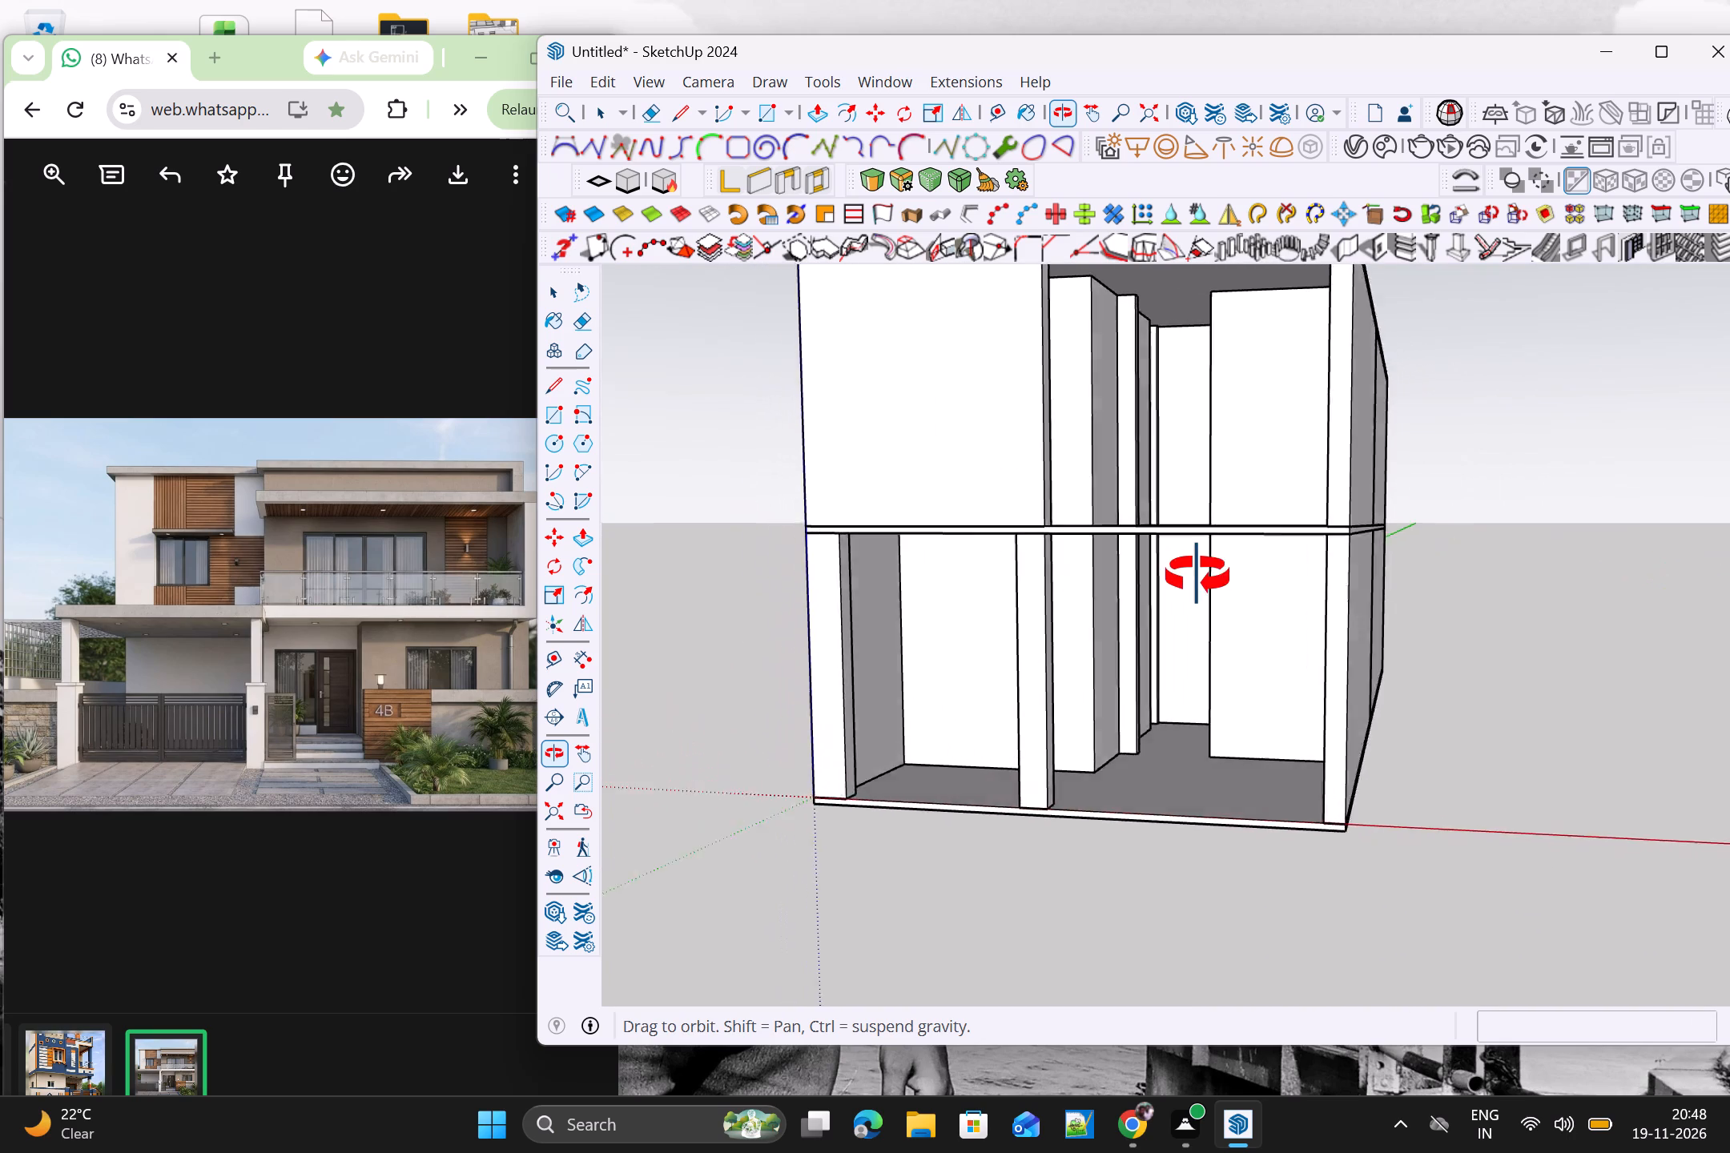
middle_click_drag(1197, 576, 1199, 576)
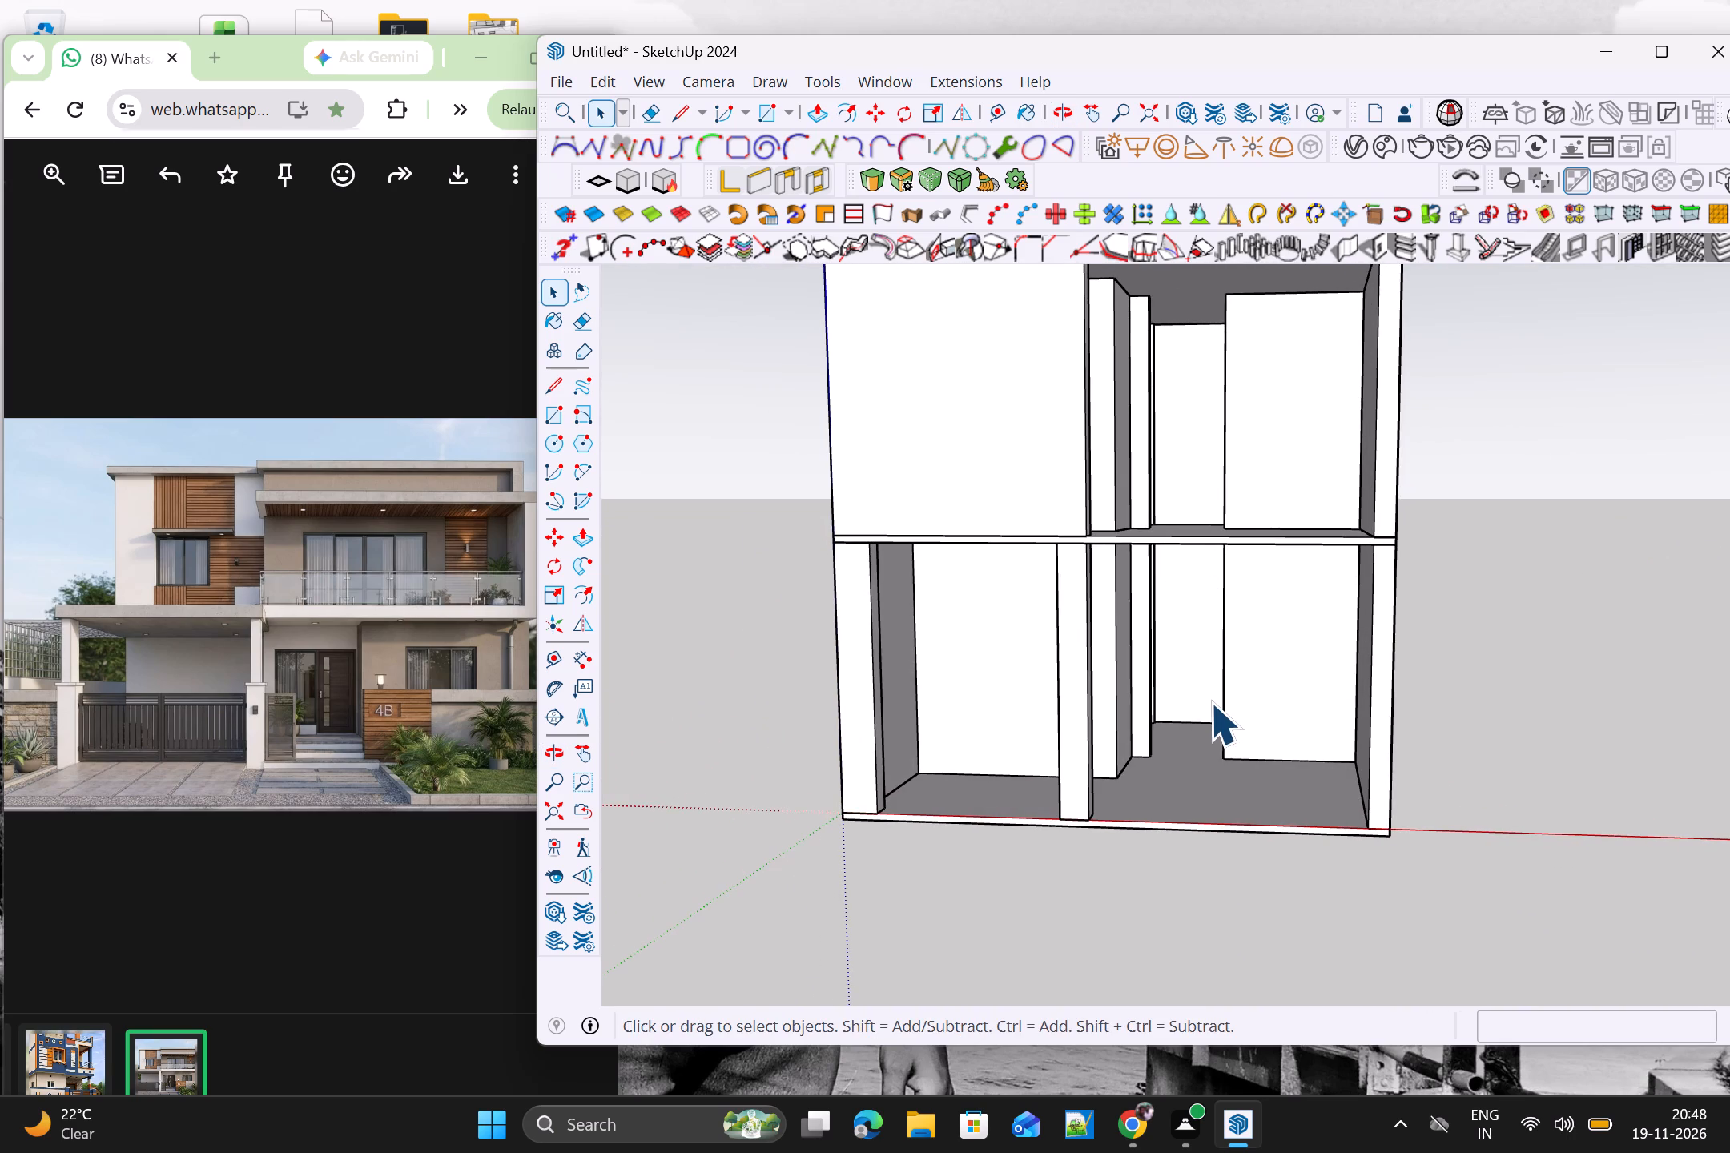
scroll(1210, 704, "up", 1)
middle_click_drag(1210, 704, 1287, 692)
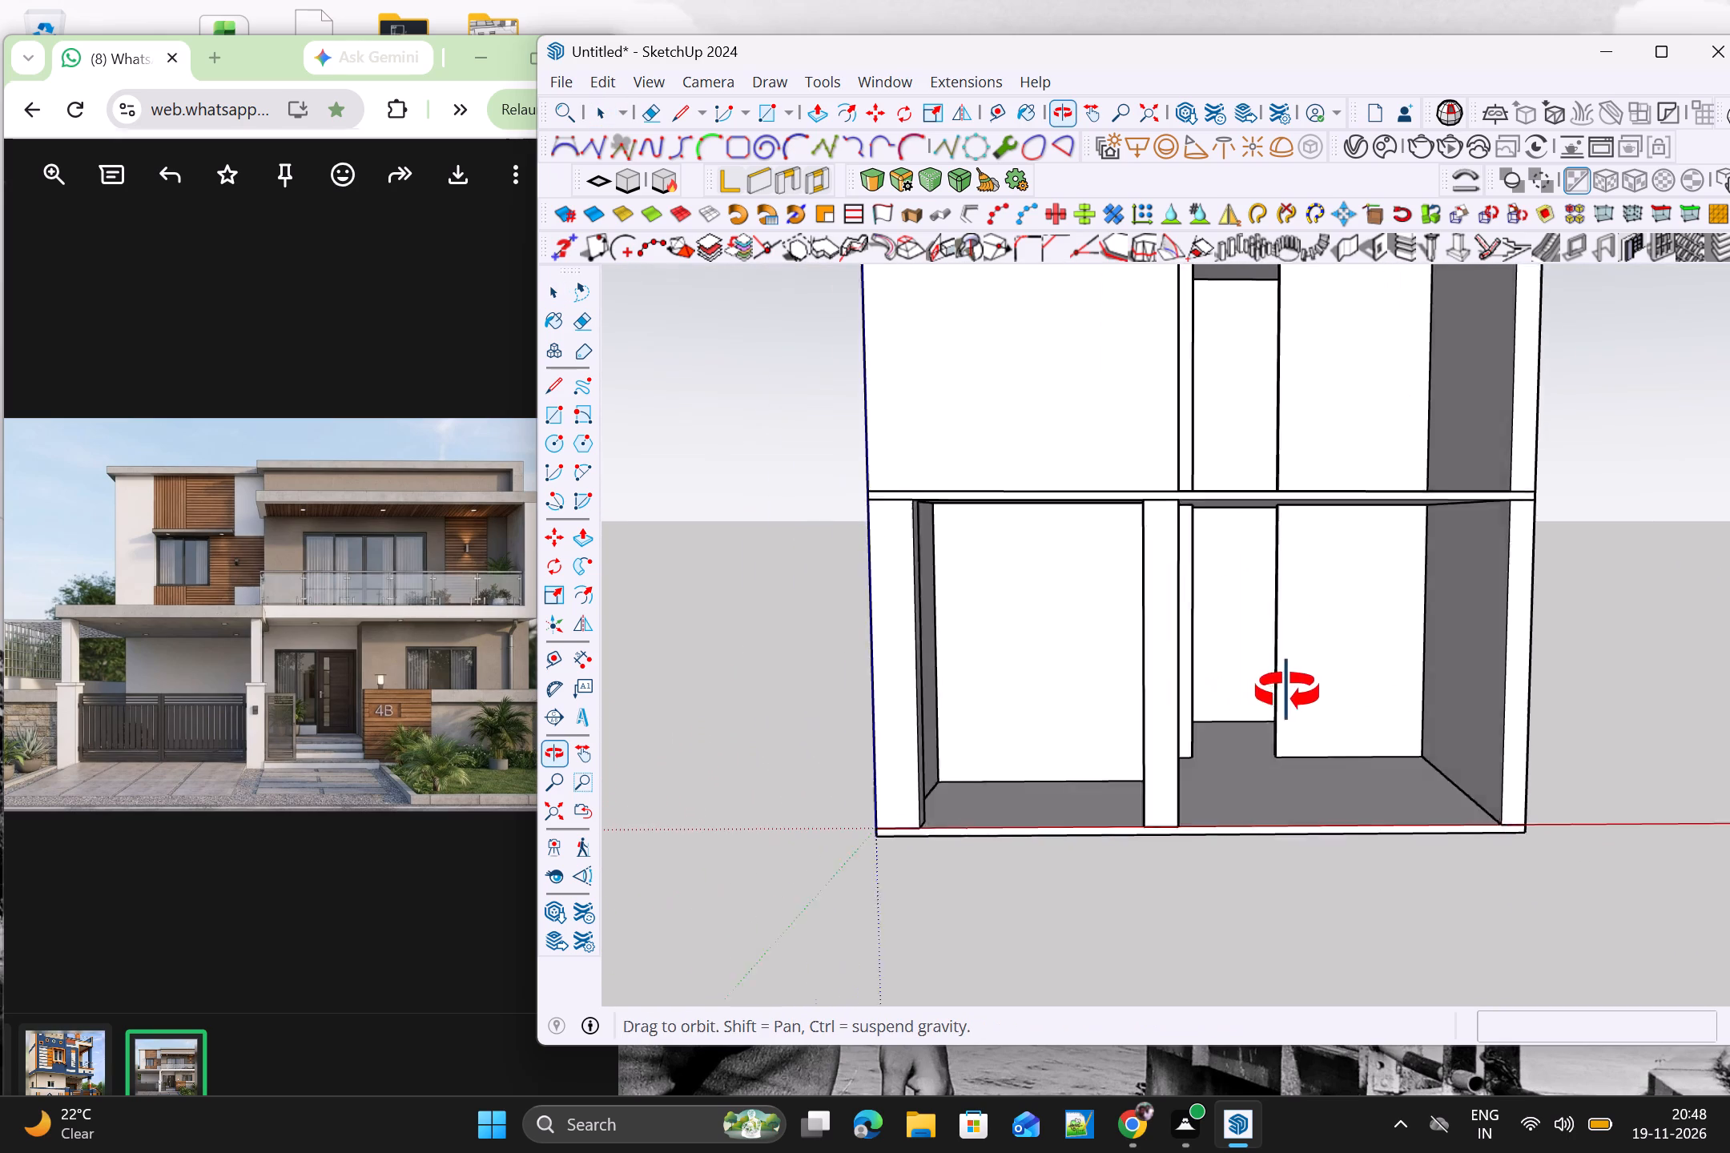
middle_click_drag(1287, 692, 1193, 743)
scroll(1167, 747, "up", 1)
middle_click_drag(1167, 738, 1174, 737)
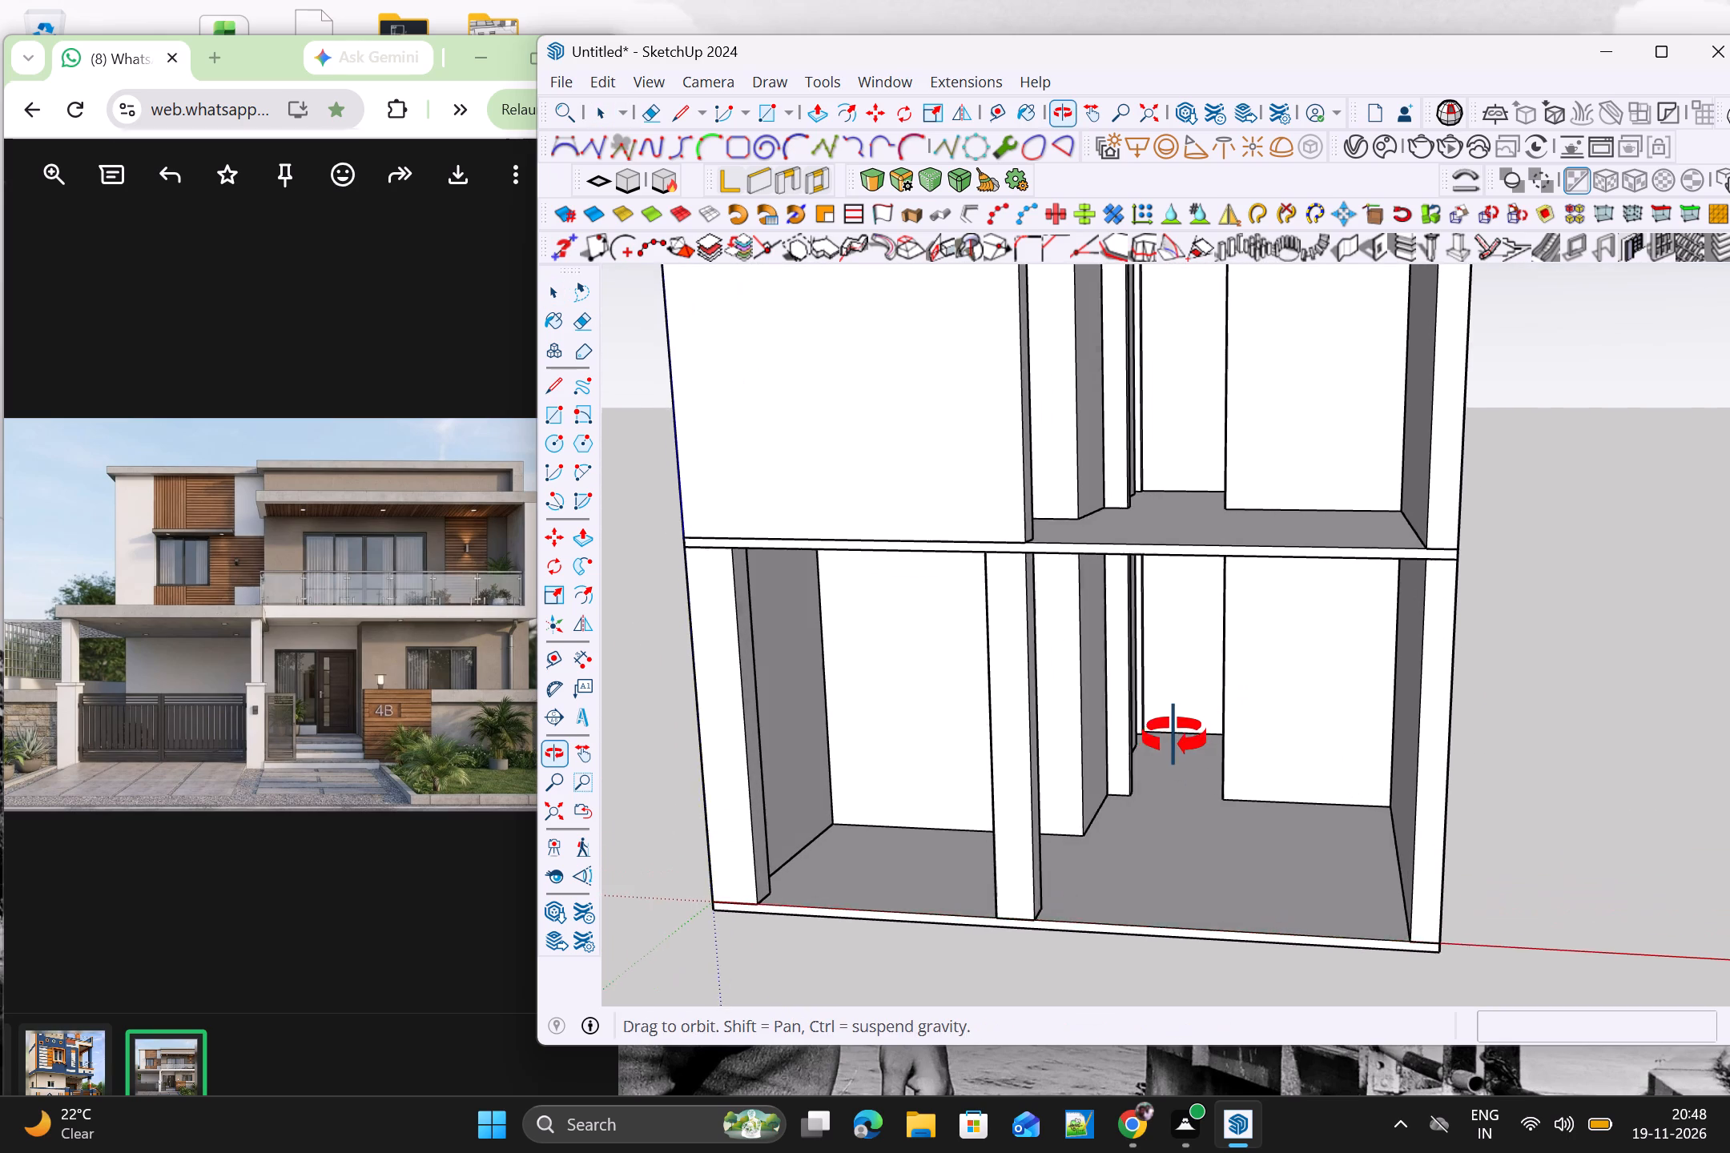
middle_click_drag(1174, 737, 1201, 686)
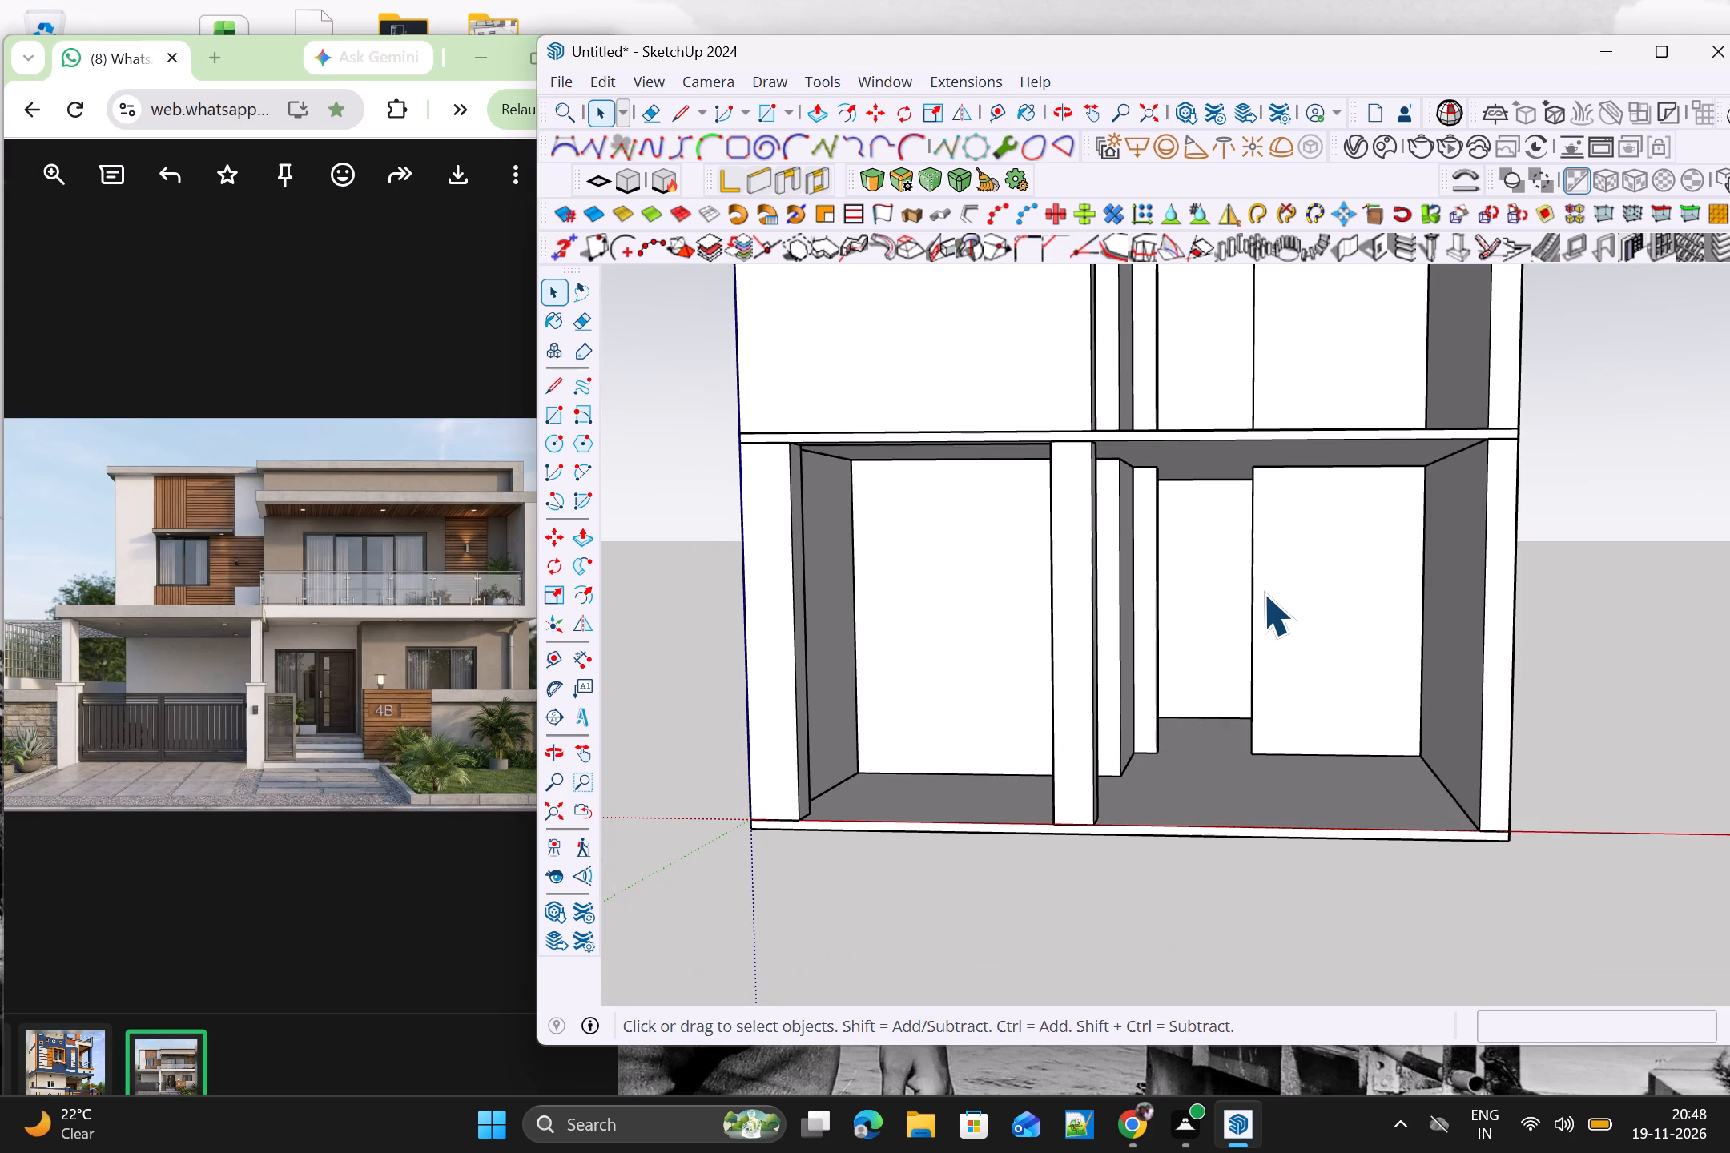
Draw a window rectangle about 3' 11" wide by 6' 3" high on the ground-floor wall set back inside the wider open bay.
key("r")
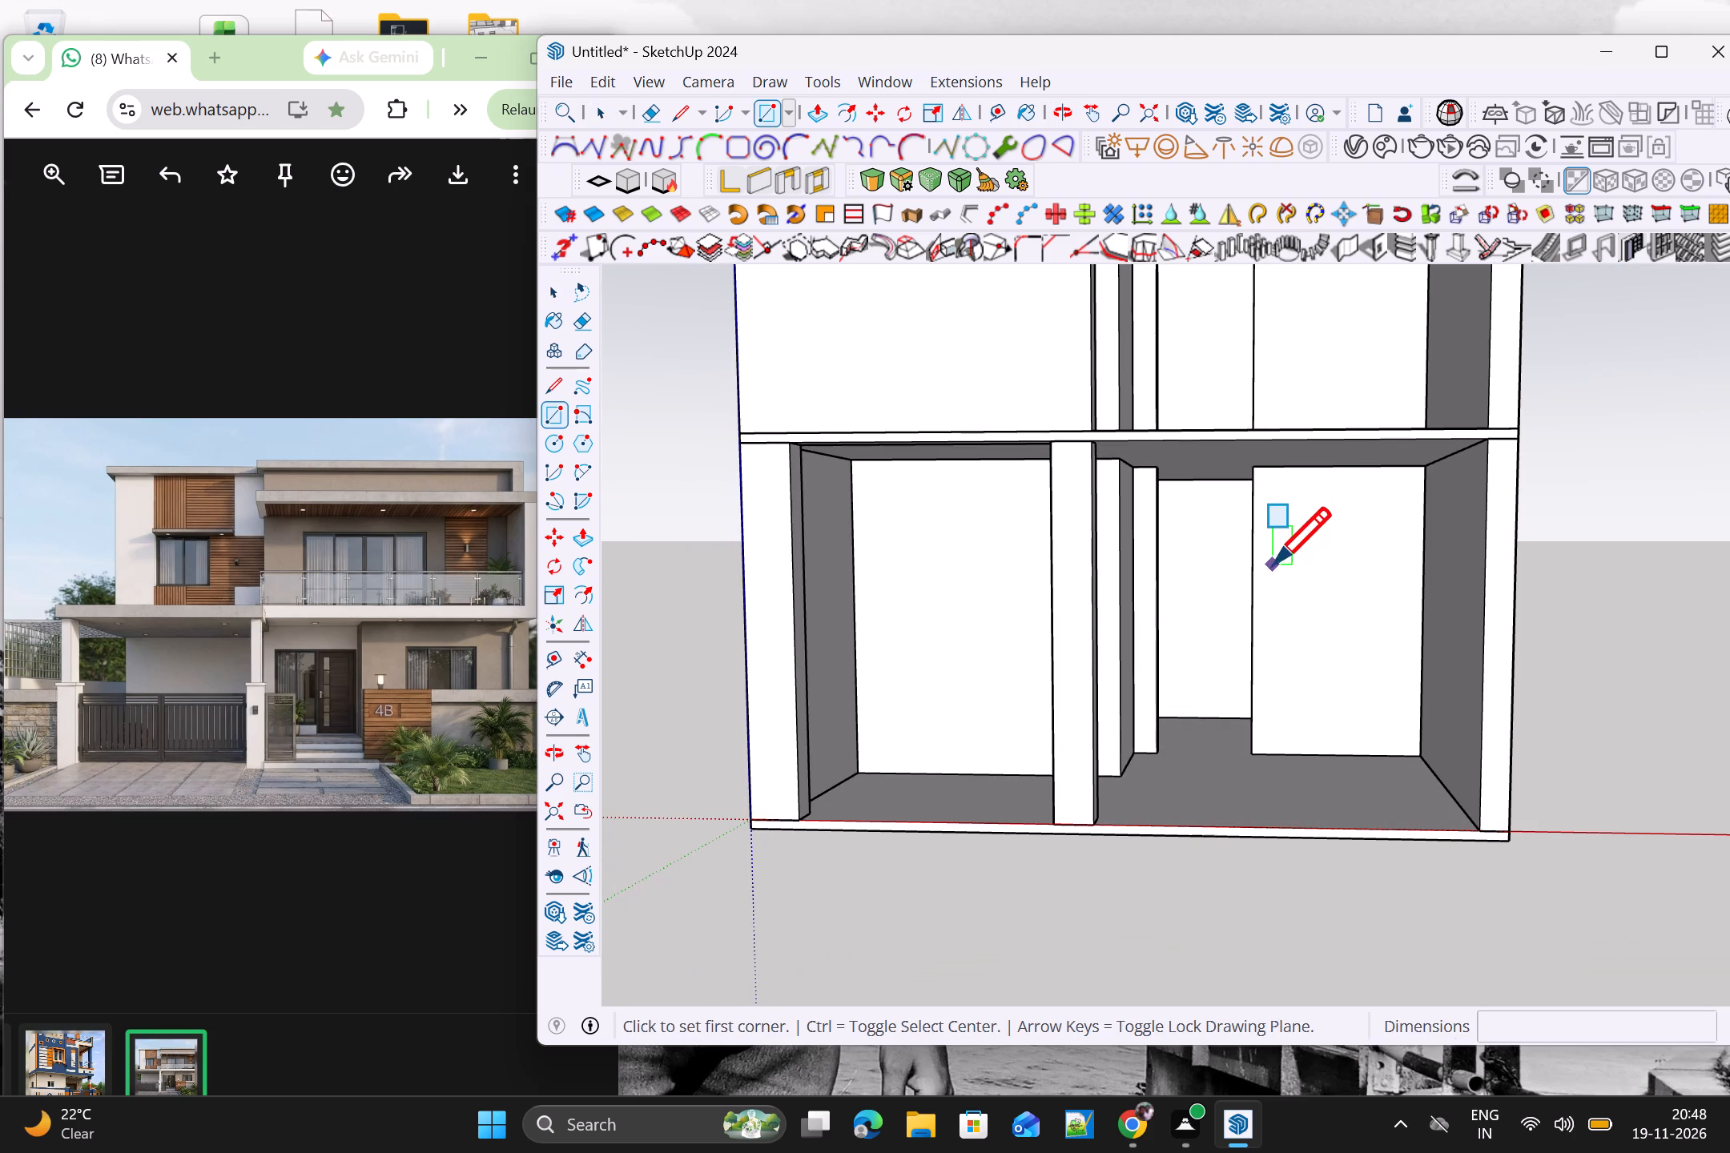
key("space")
triple_click(1277, 574)
left_click(1297, 568)
left_click(1298, 568)
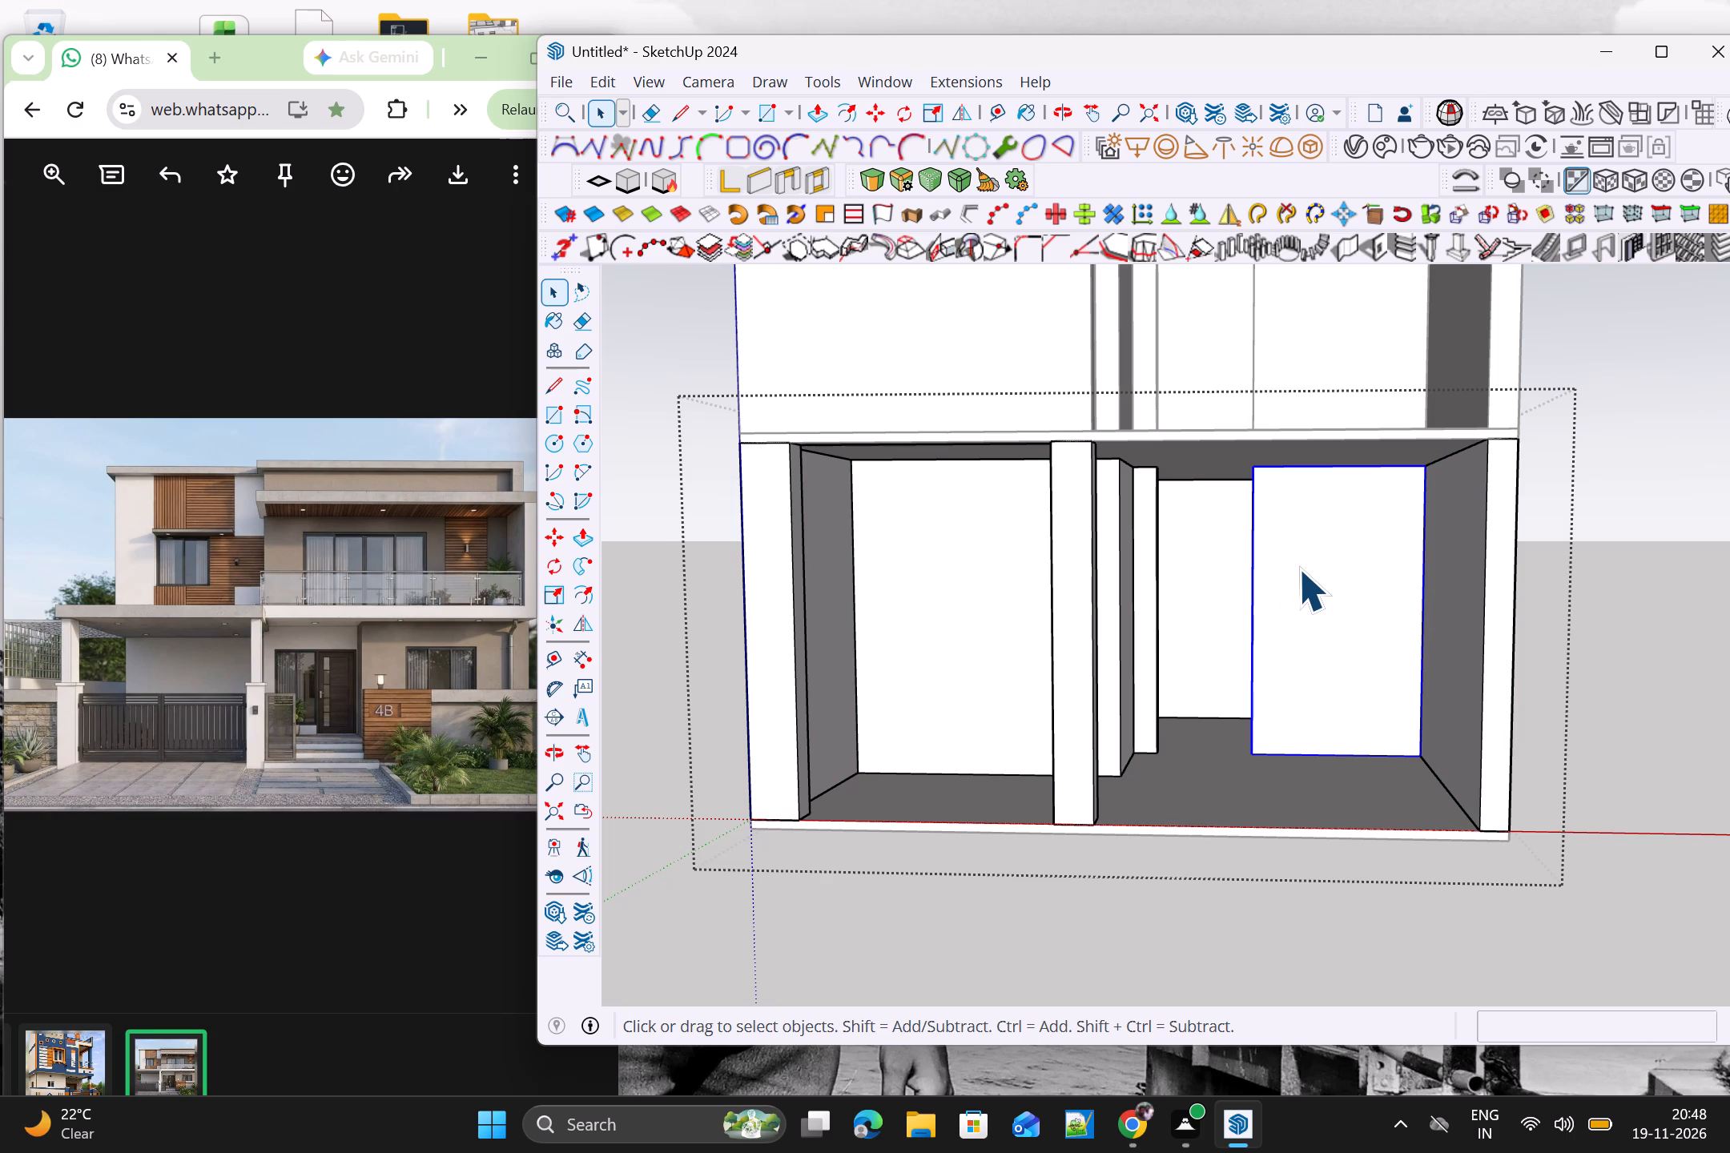
triple_click(1298, 568)
key("r")
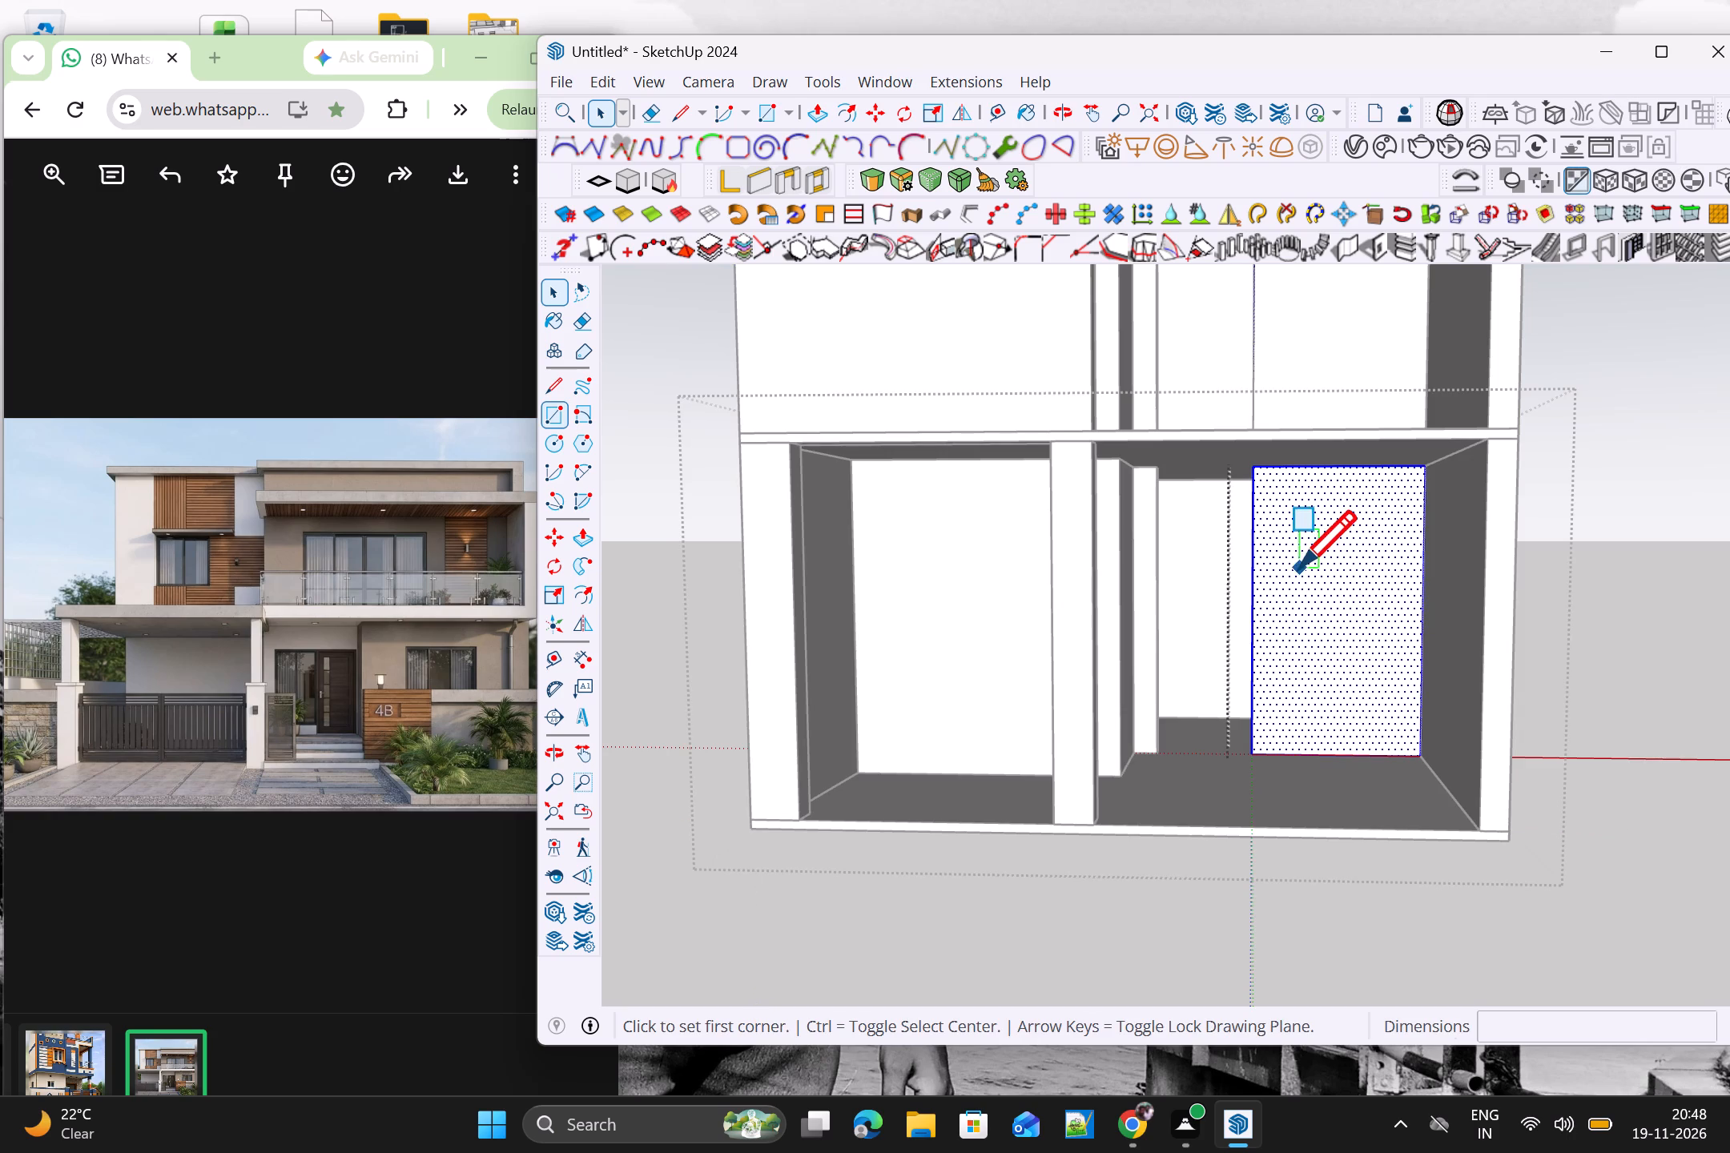
left_click(1291, 532)
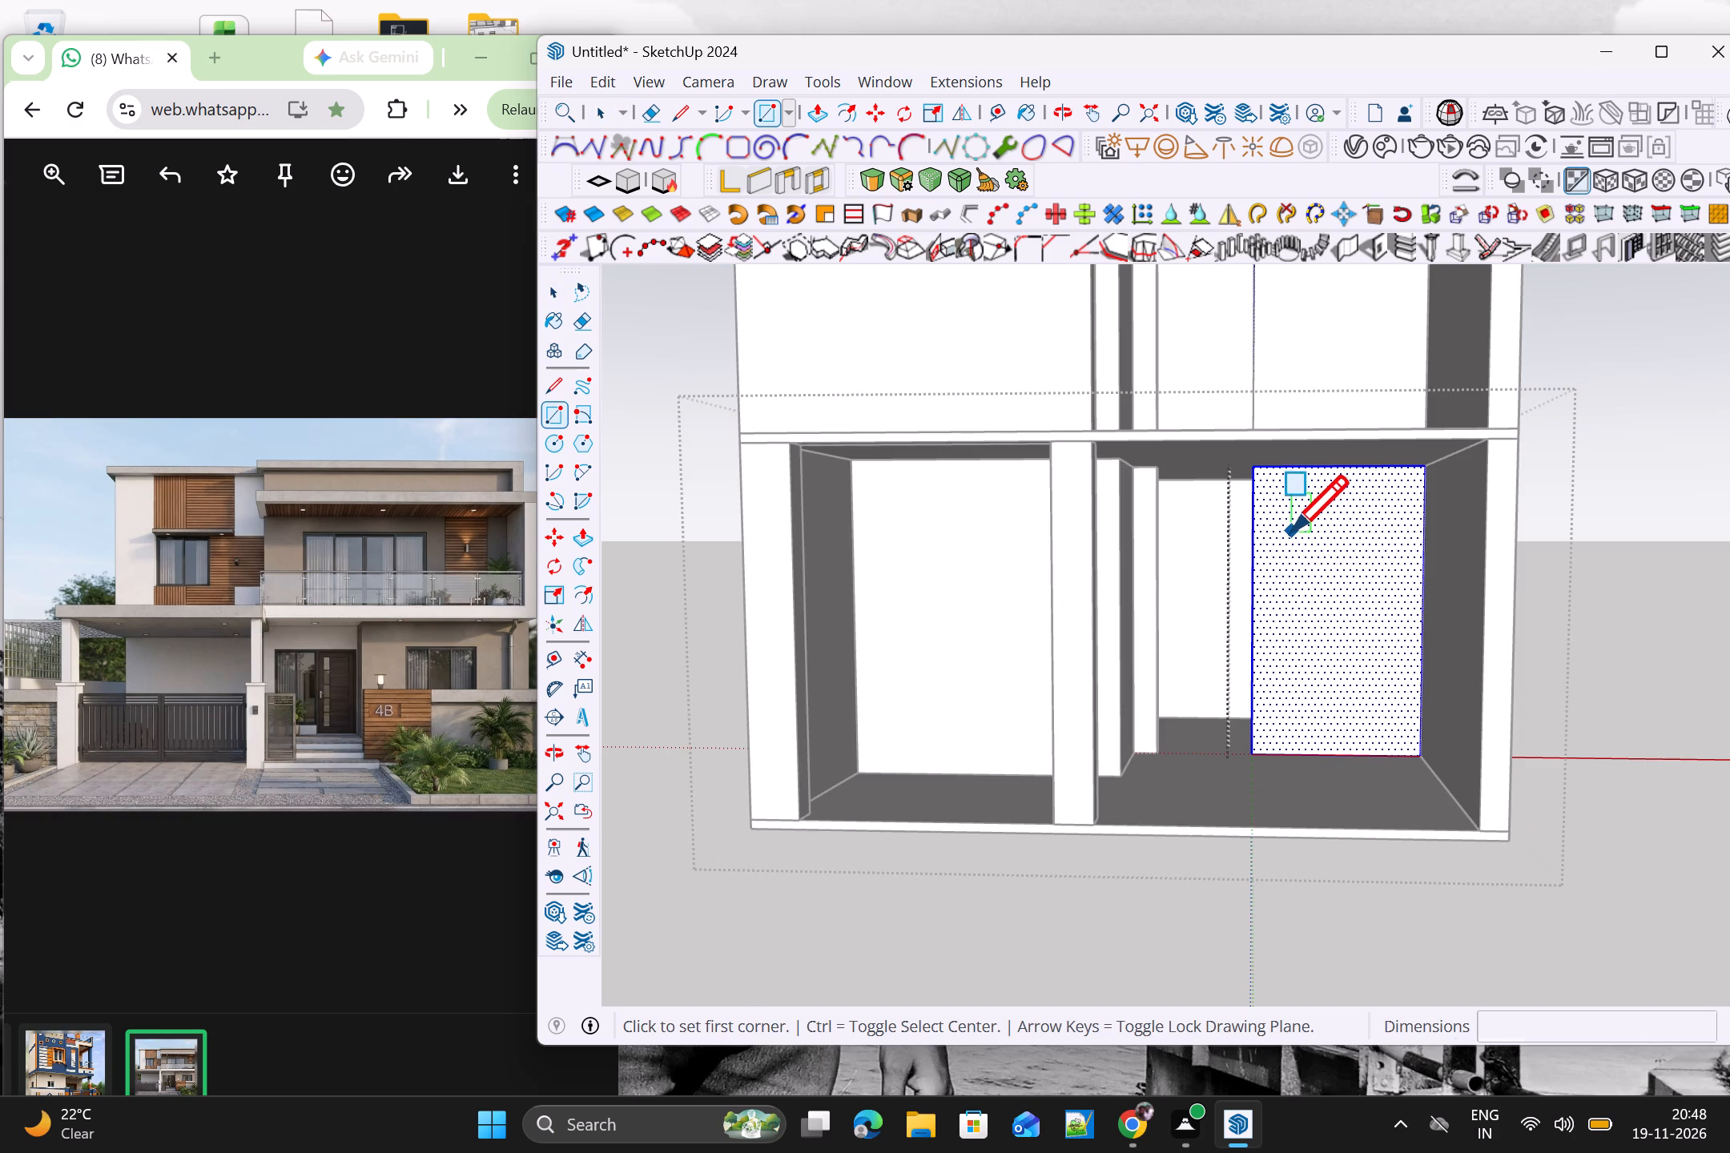
left_click(1403, 709)
scroll(1403, 709, "down", 5)
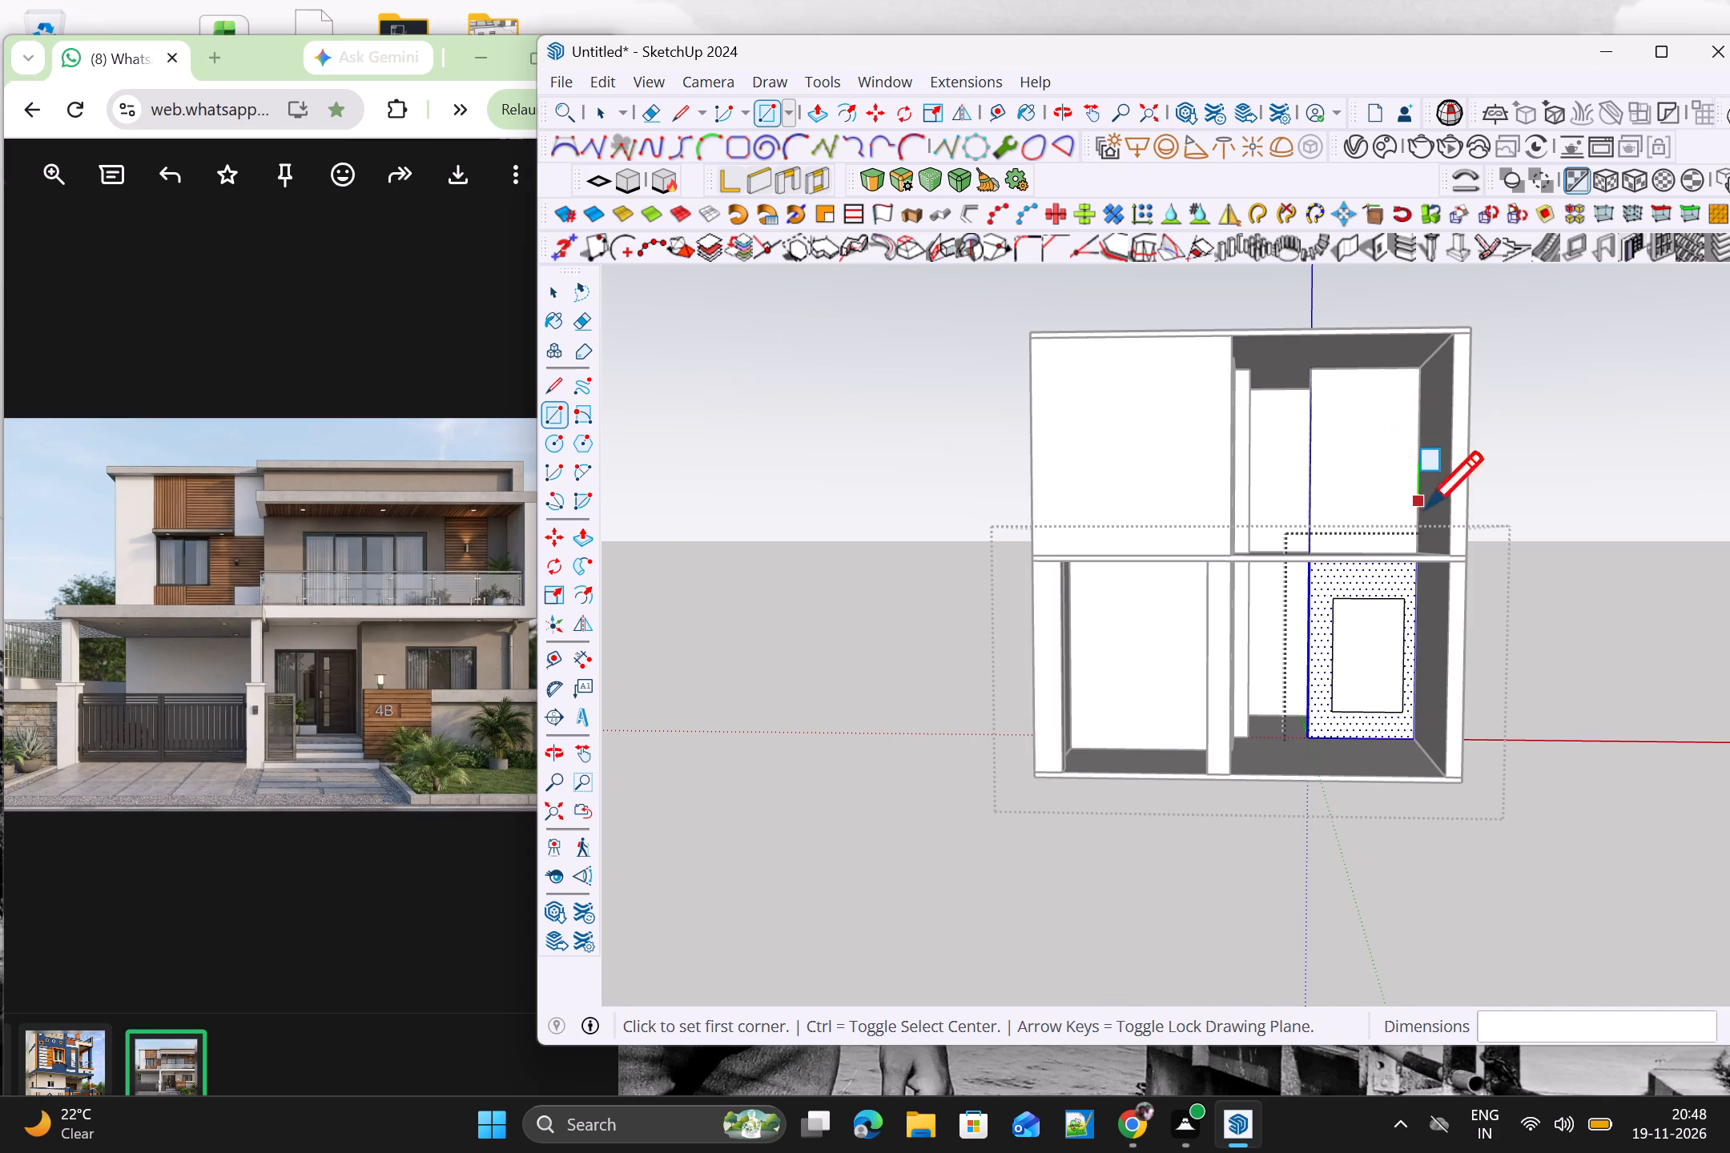
key("space")
left_click(1559, 531)
Push the window rectangle 5" through the recessed ground-floor wall to cut the window opening.
scroll(1438, 652, "up", 1)
middle_click_drag(1435, 657, 1426, 691)
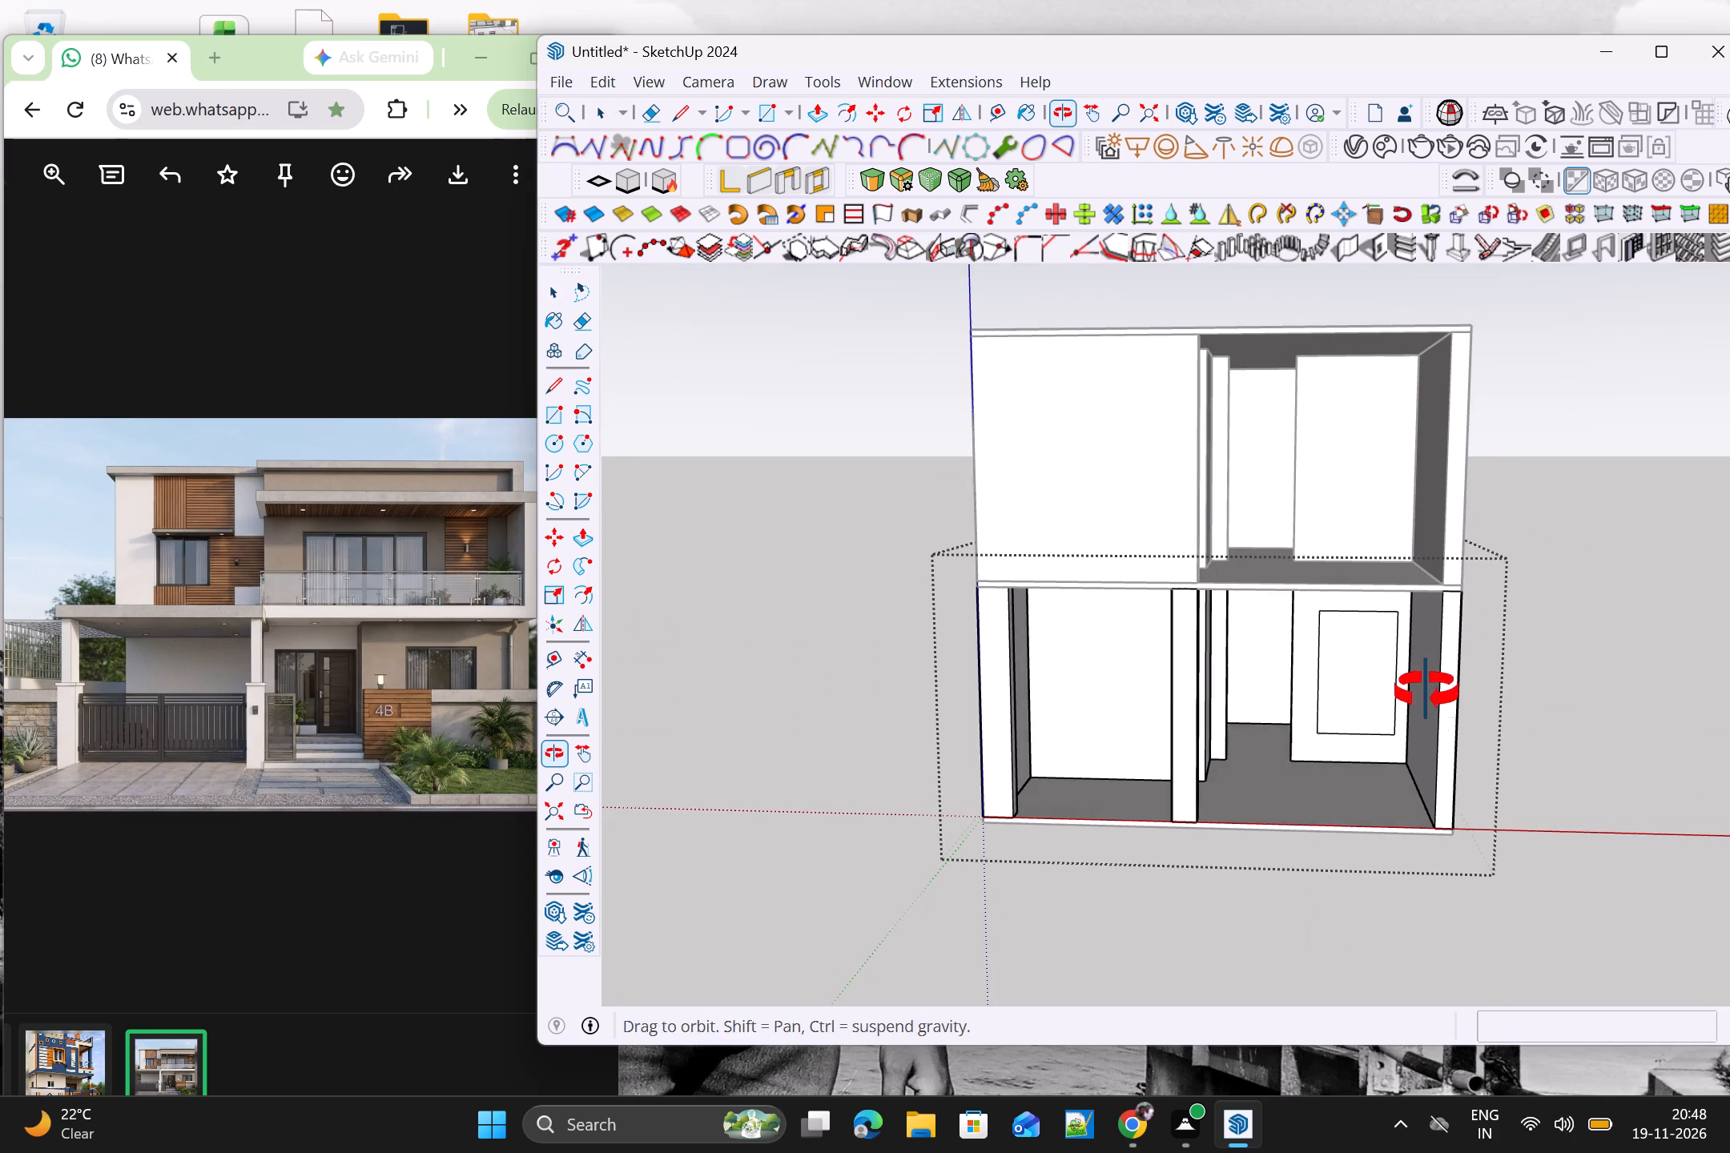
middle_click_drag(1426, 691, 1422, 690)
left_click(1368, 671)
triple_click(1368, 671)
left_click(1359, 657)
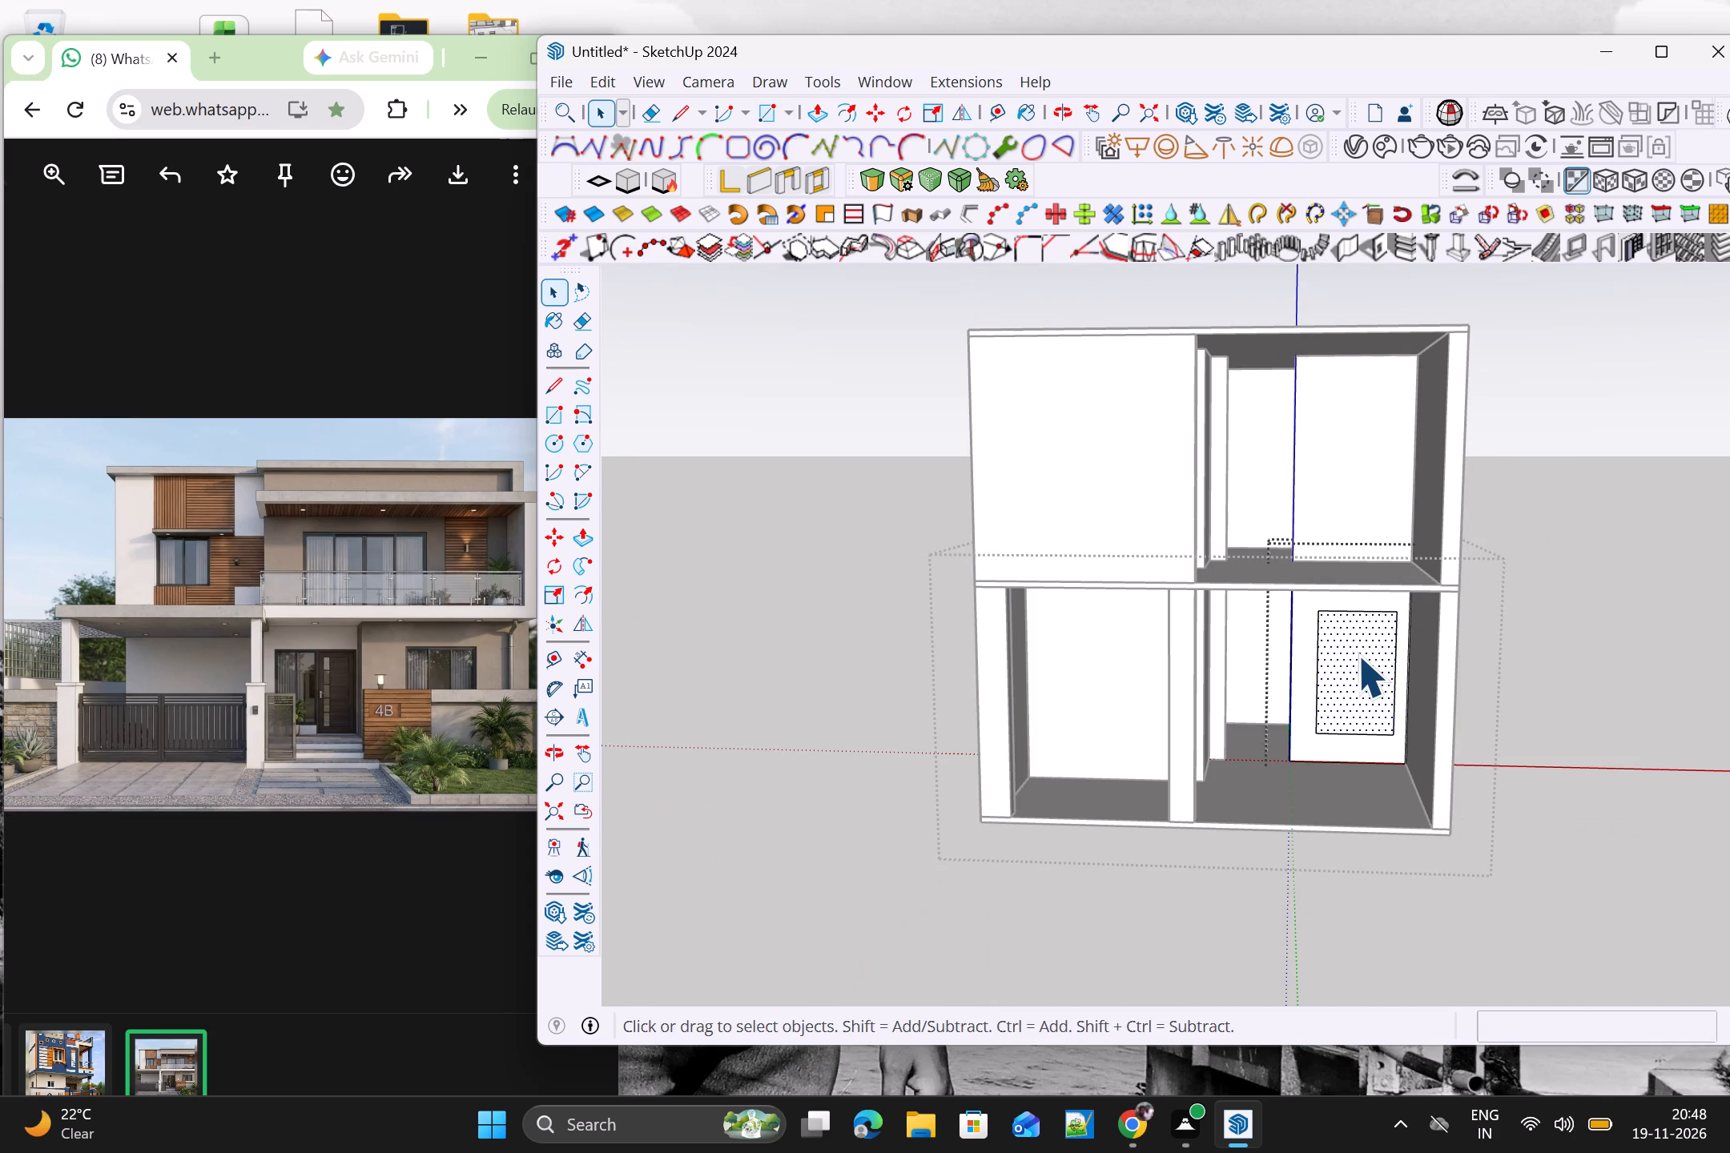
key("p")
left_click(1357, 655)
scroll(1354, 641, "up", 9)
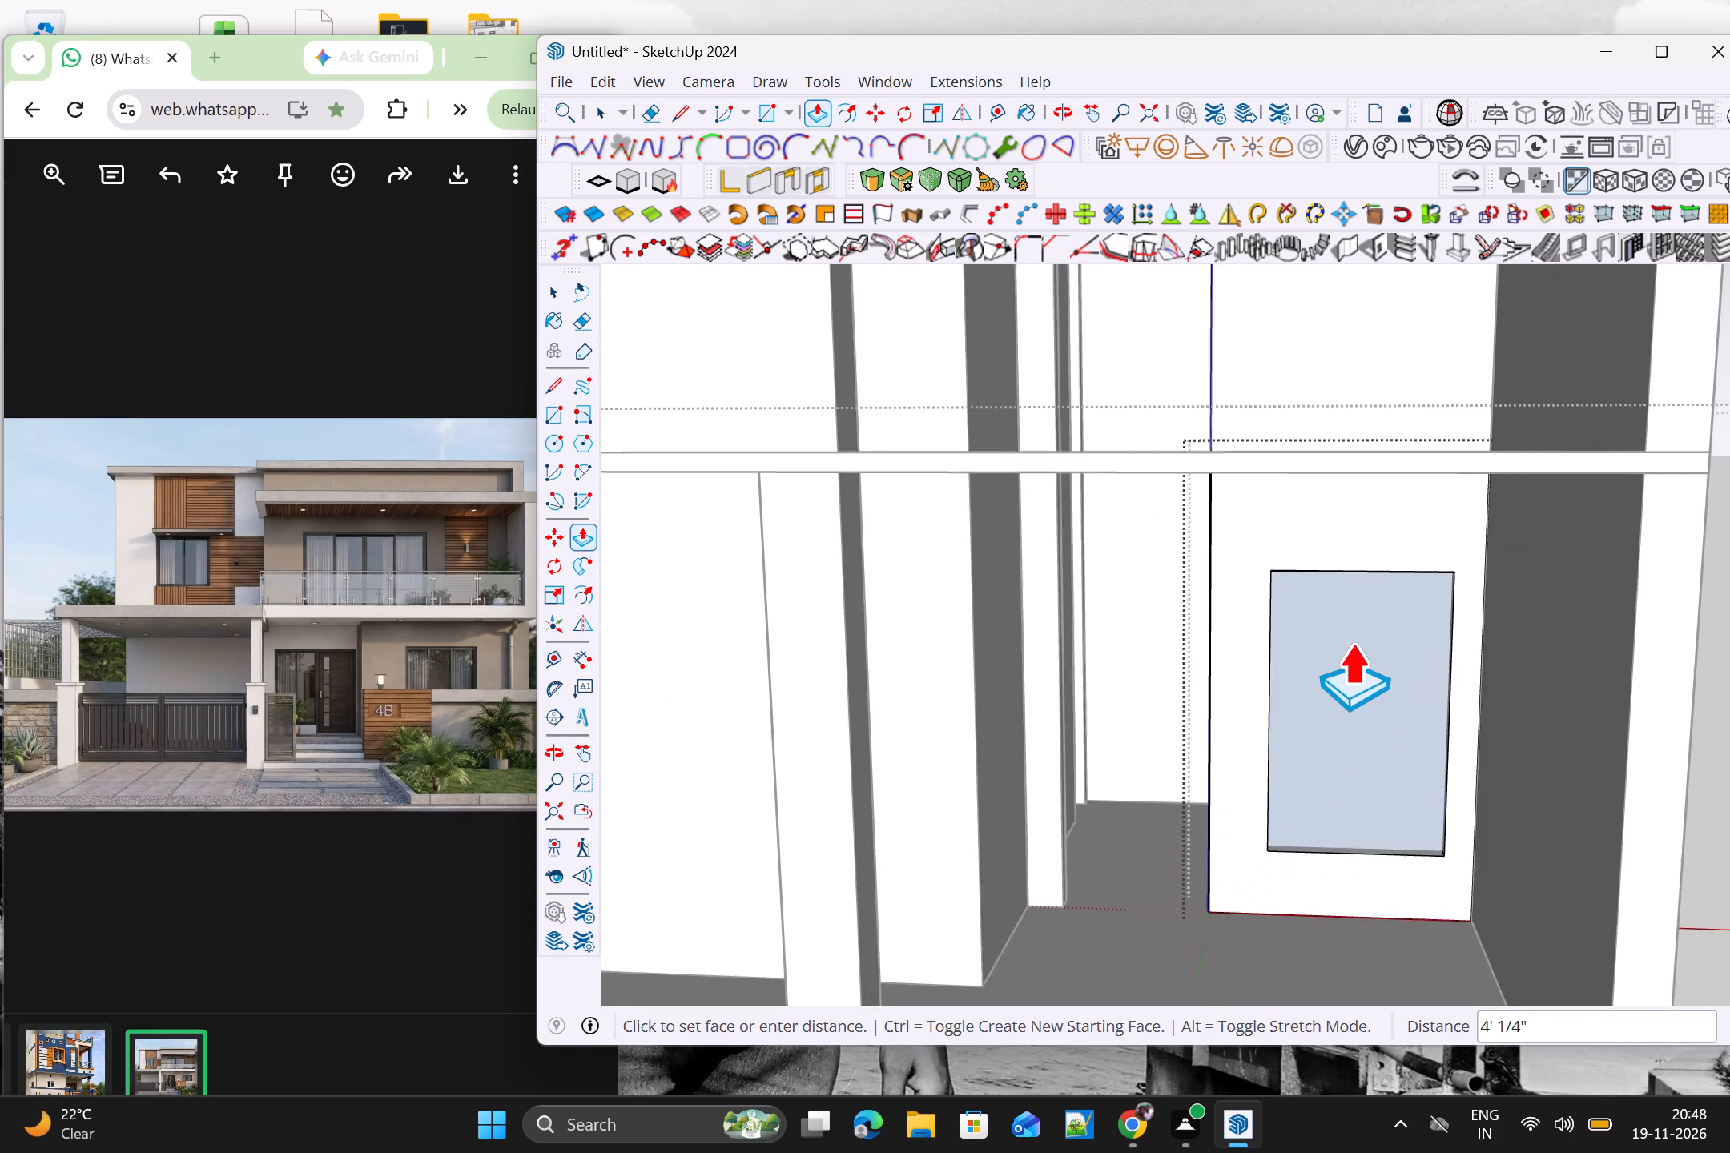
scroll(1352, 641, "up", 2)
left_click(1322, 645)
scroll(1338, 669, "down", 5)
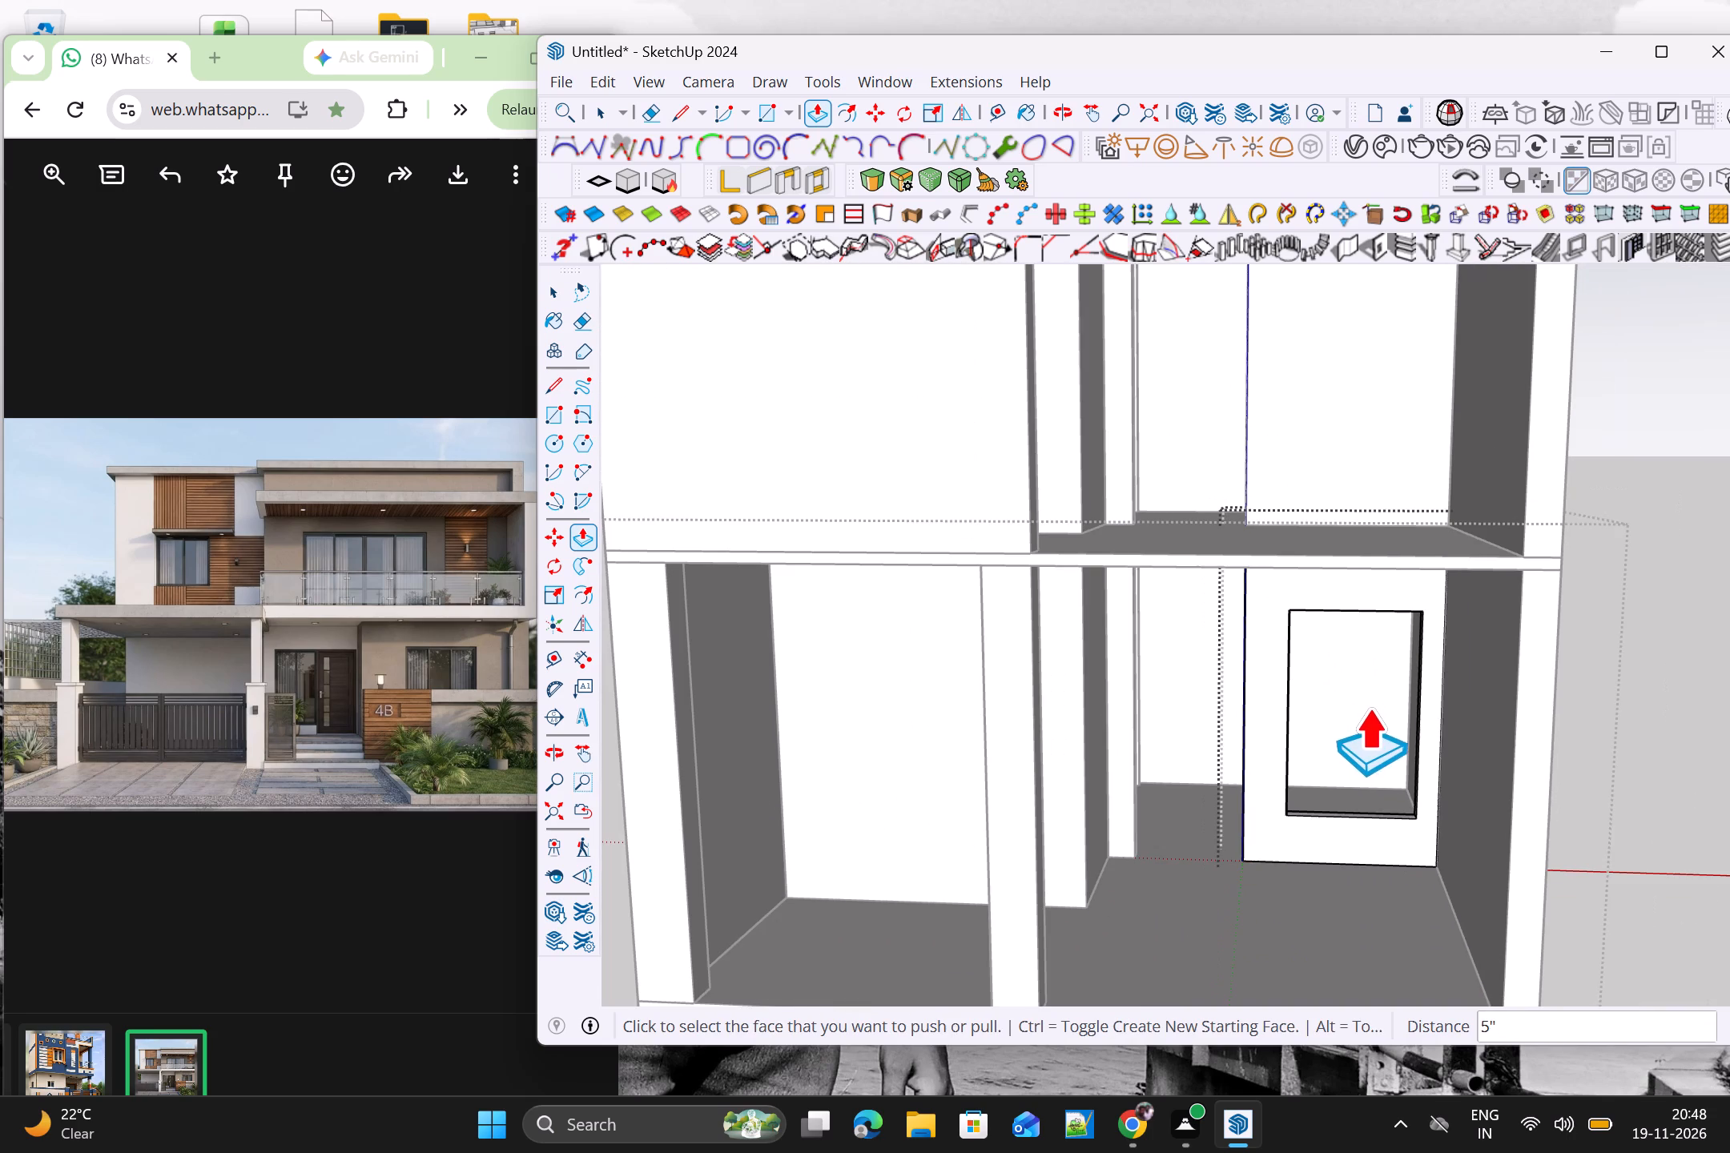
key("space")
left_click(1643, 700)
Examine the window opening and the ground-floor front from both sides of the house.
scroll(1633, 703, "down", 4)
middle_click_drag(1614, 754, 1427, 798)
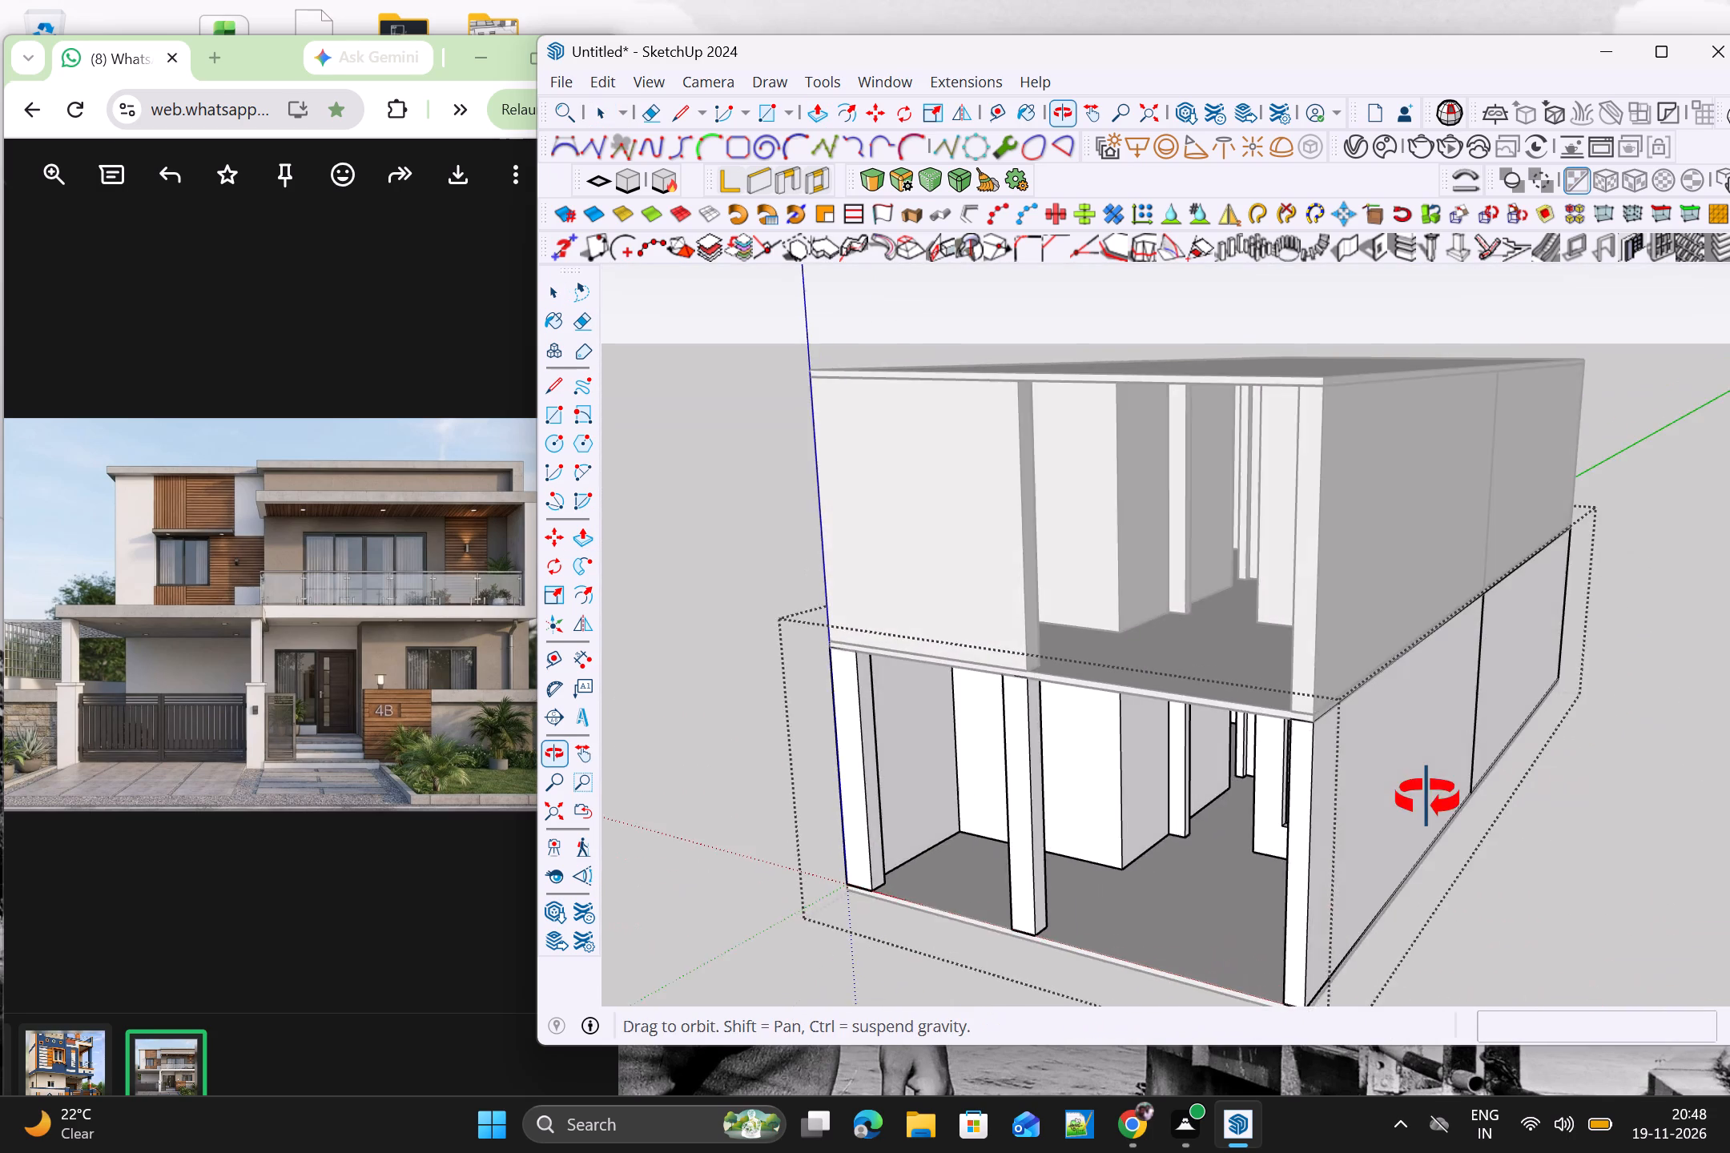
middle_click_drag(1427, 798, 1605, 696)
scroll(1686, 776, "up", 2)
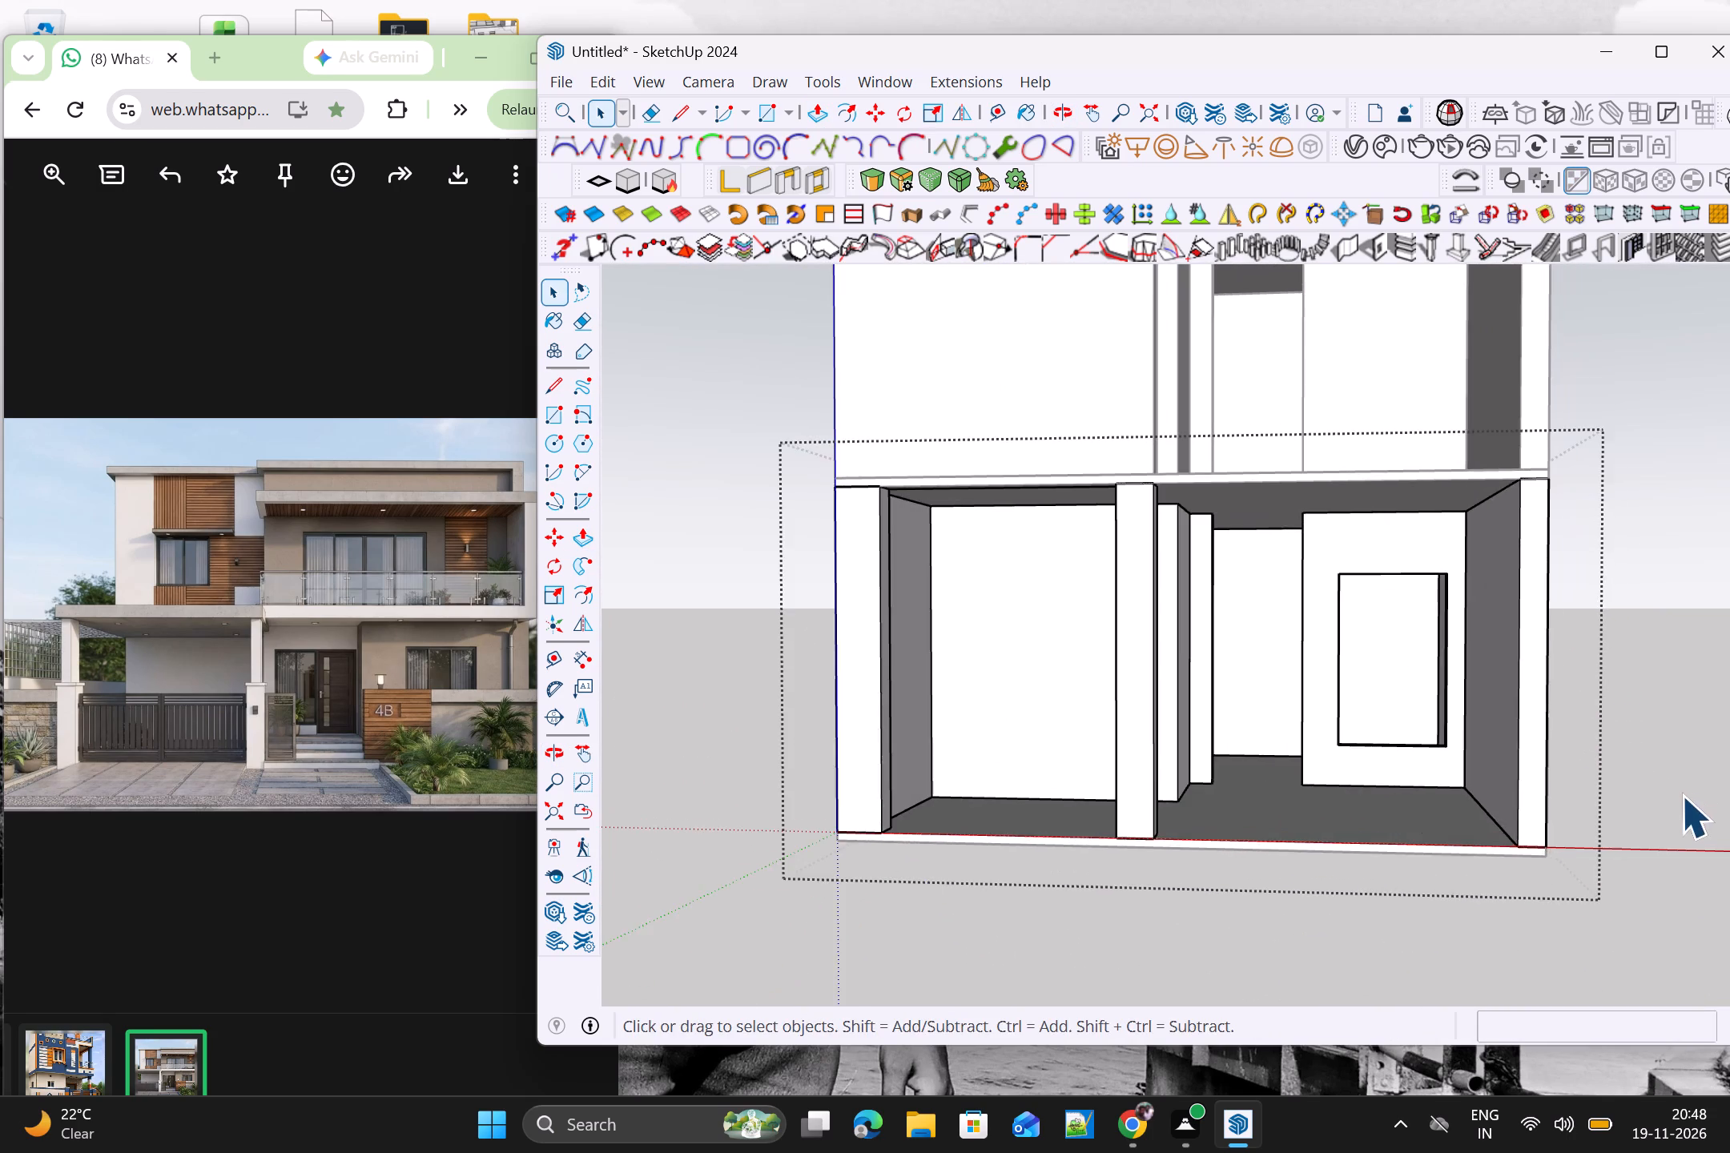
middle_click_drag(1681, 800, 1625, 813)
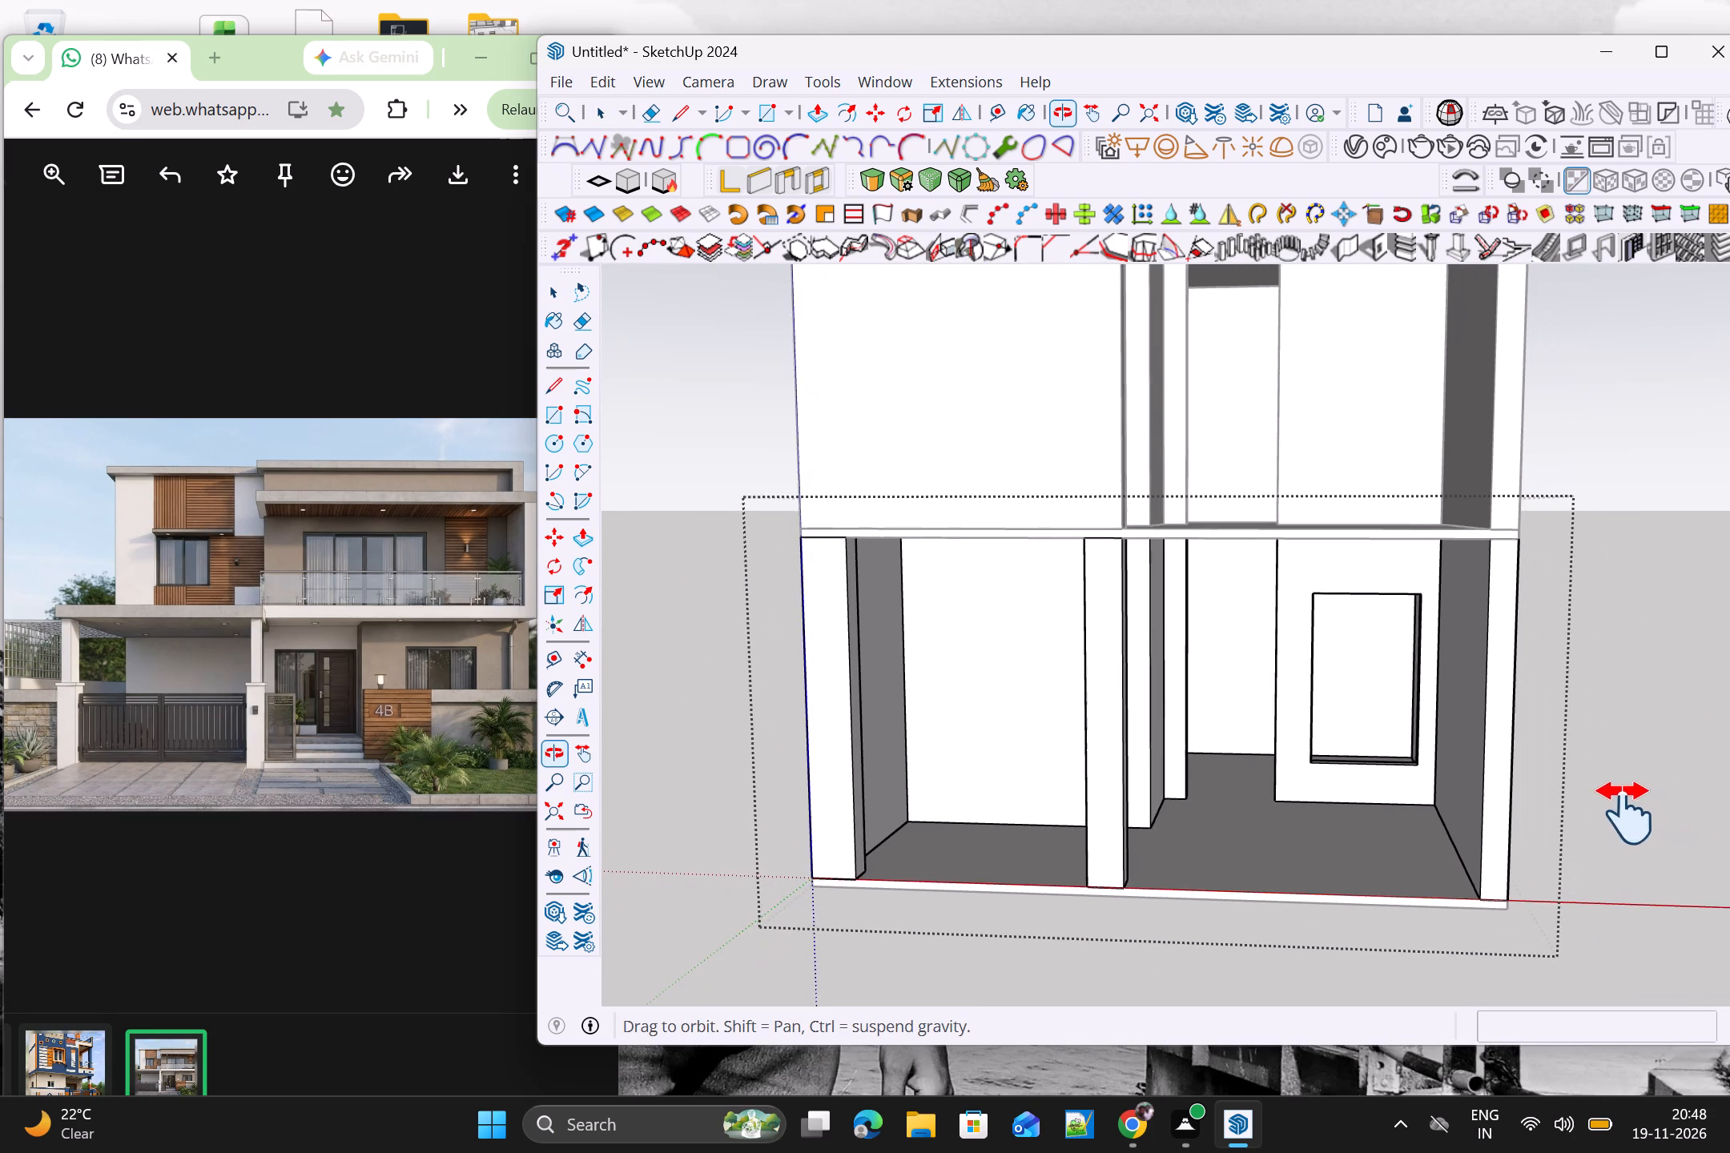
middle_click_drag(1625, 813, 1622, 809)
scroll(1622, 797, "down", 2)
middle_click_drag(1627, 801, 1630, 814)
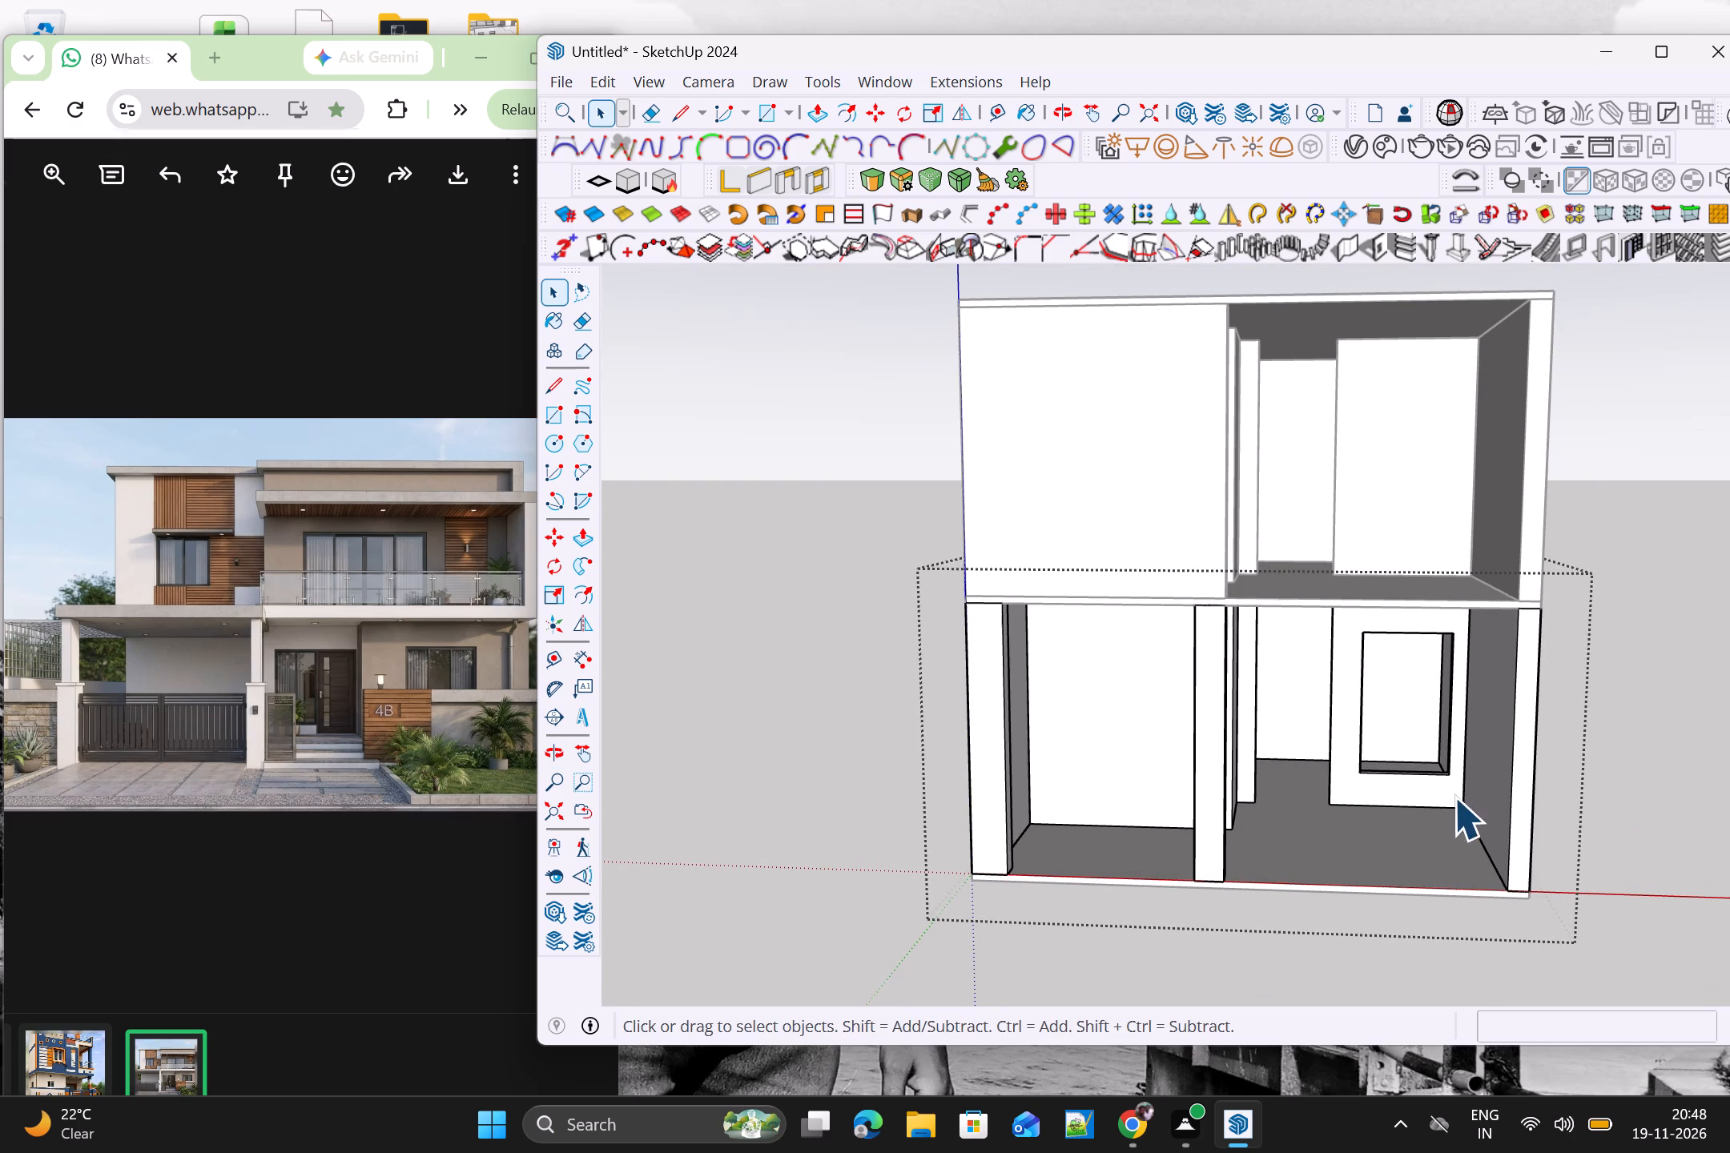
middle_click_drag(1454, 807, 1679, 856)
scroll(1678, 857, "down", 1)
middle_click_drag(1688, 815, 1281, 729, "shift")
middle_click_drag(1279, 737, 1539, 729)
scroll(1401, 595, "up", 5)
middle_click_drag(1381, 606, 1405, 610)
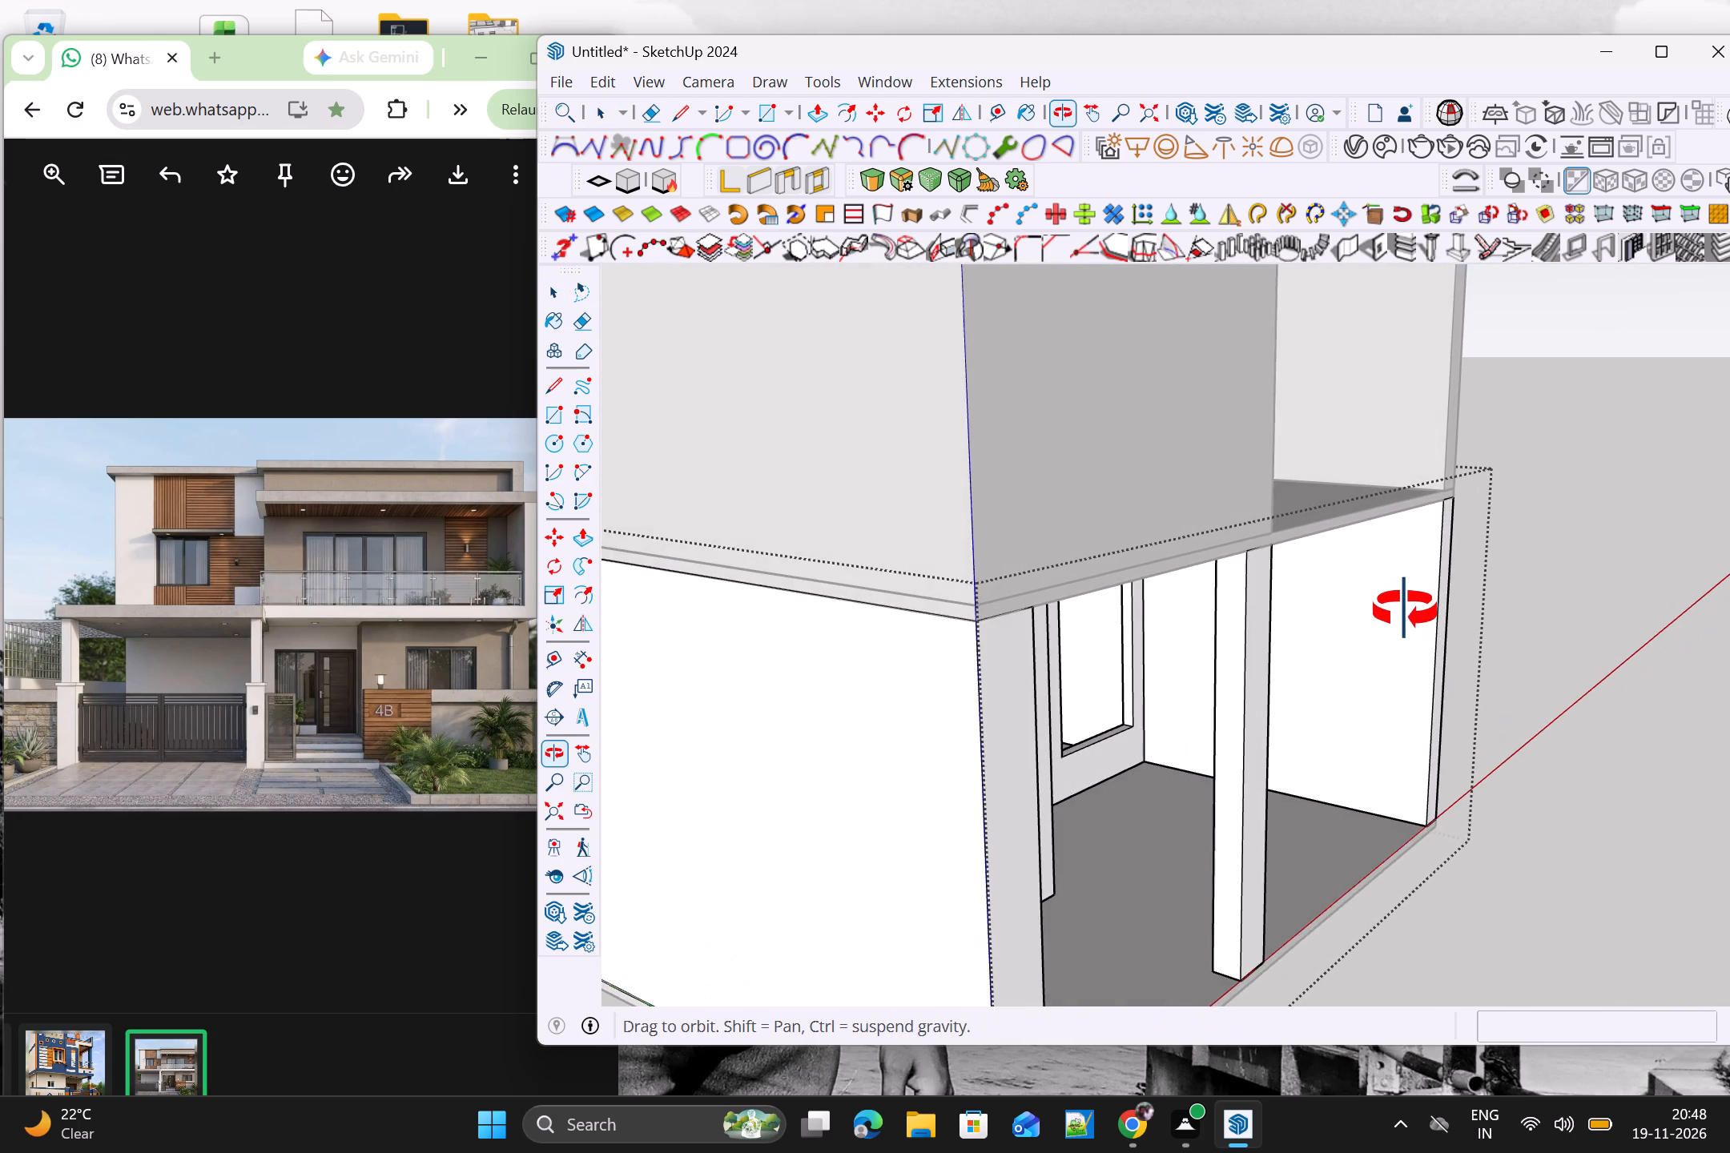
middle_click_drag(1405, 610, 1164, 629)
scroll(1169, 644, "down", 4)
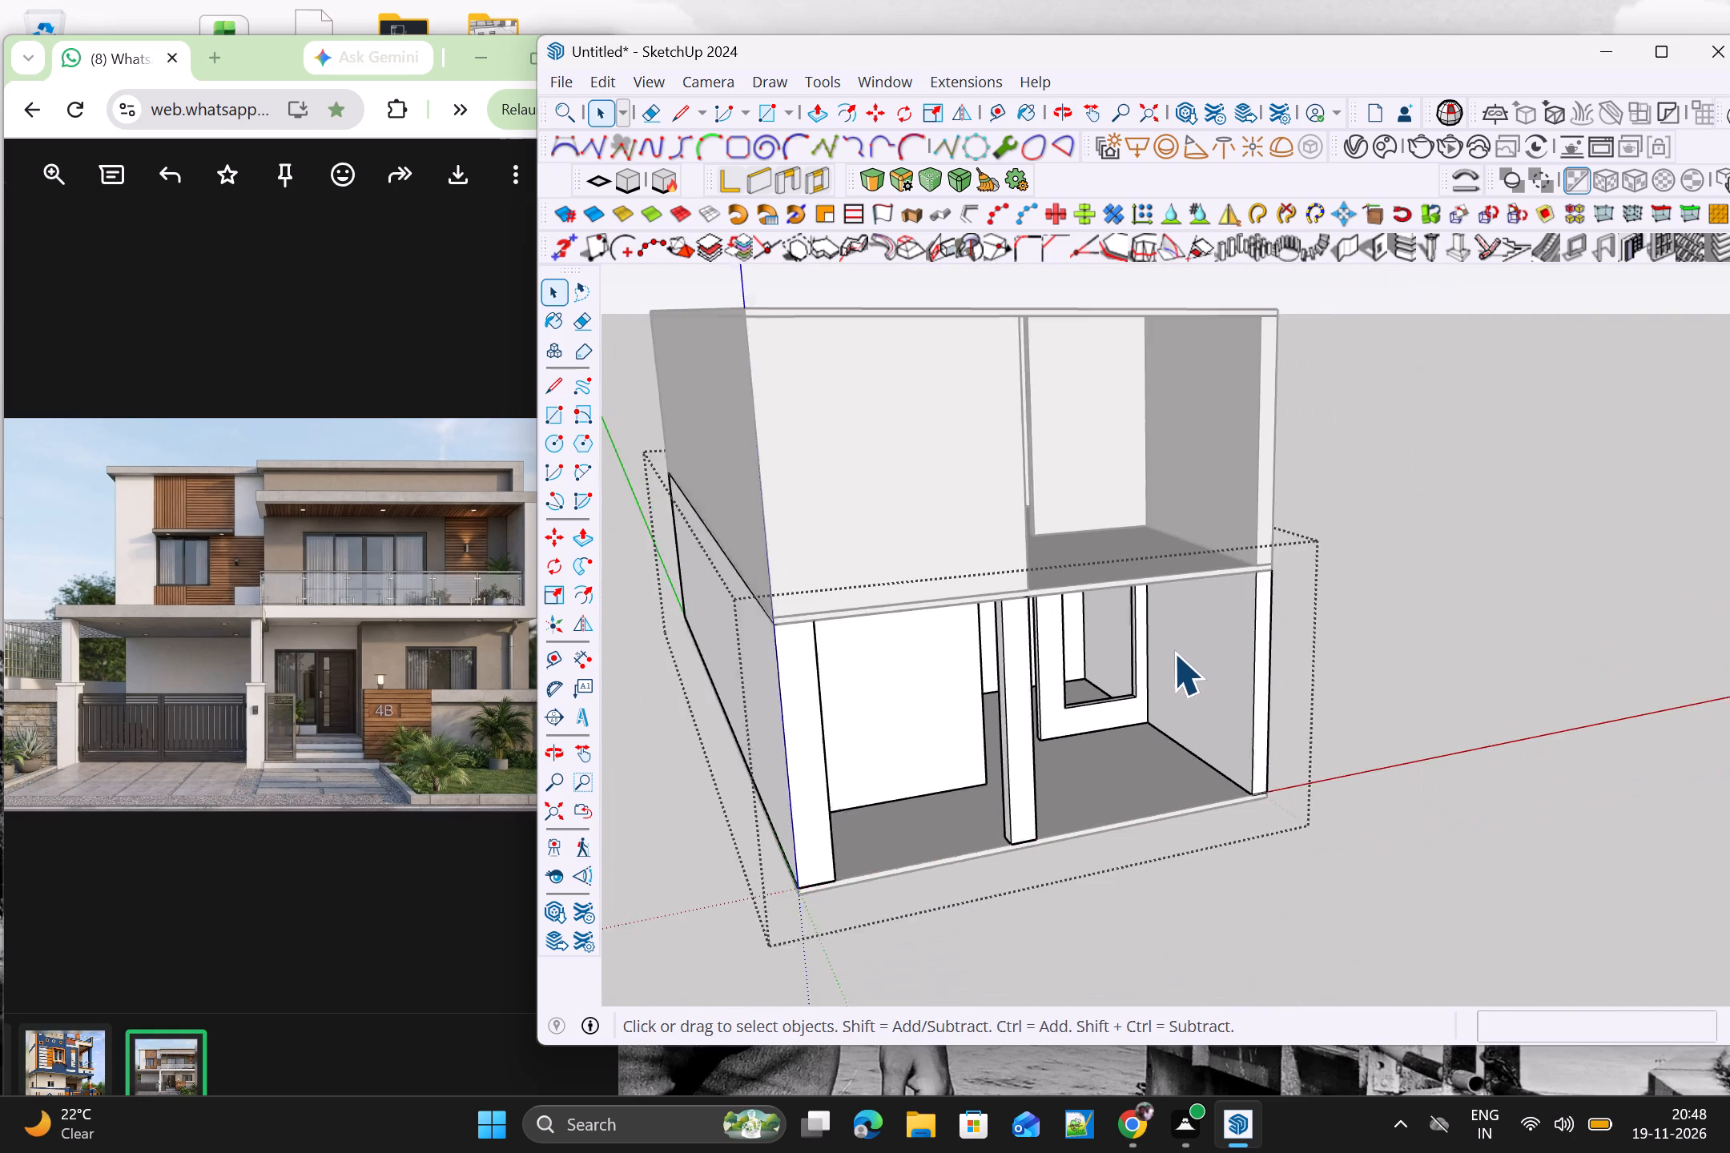
scroll(1173, 653, "down", 1)
middle_click_drag(1270, 756, 1124, 756)
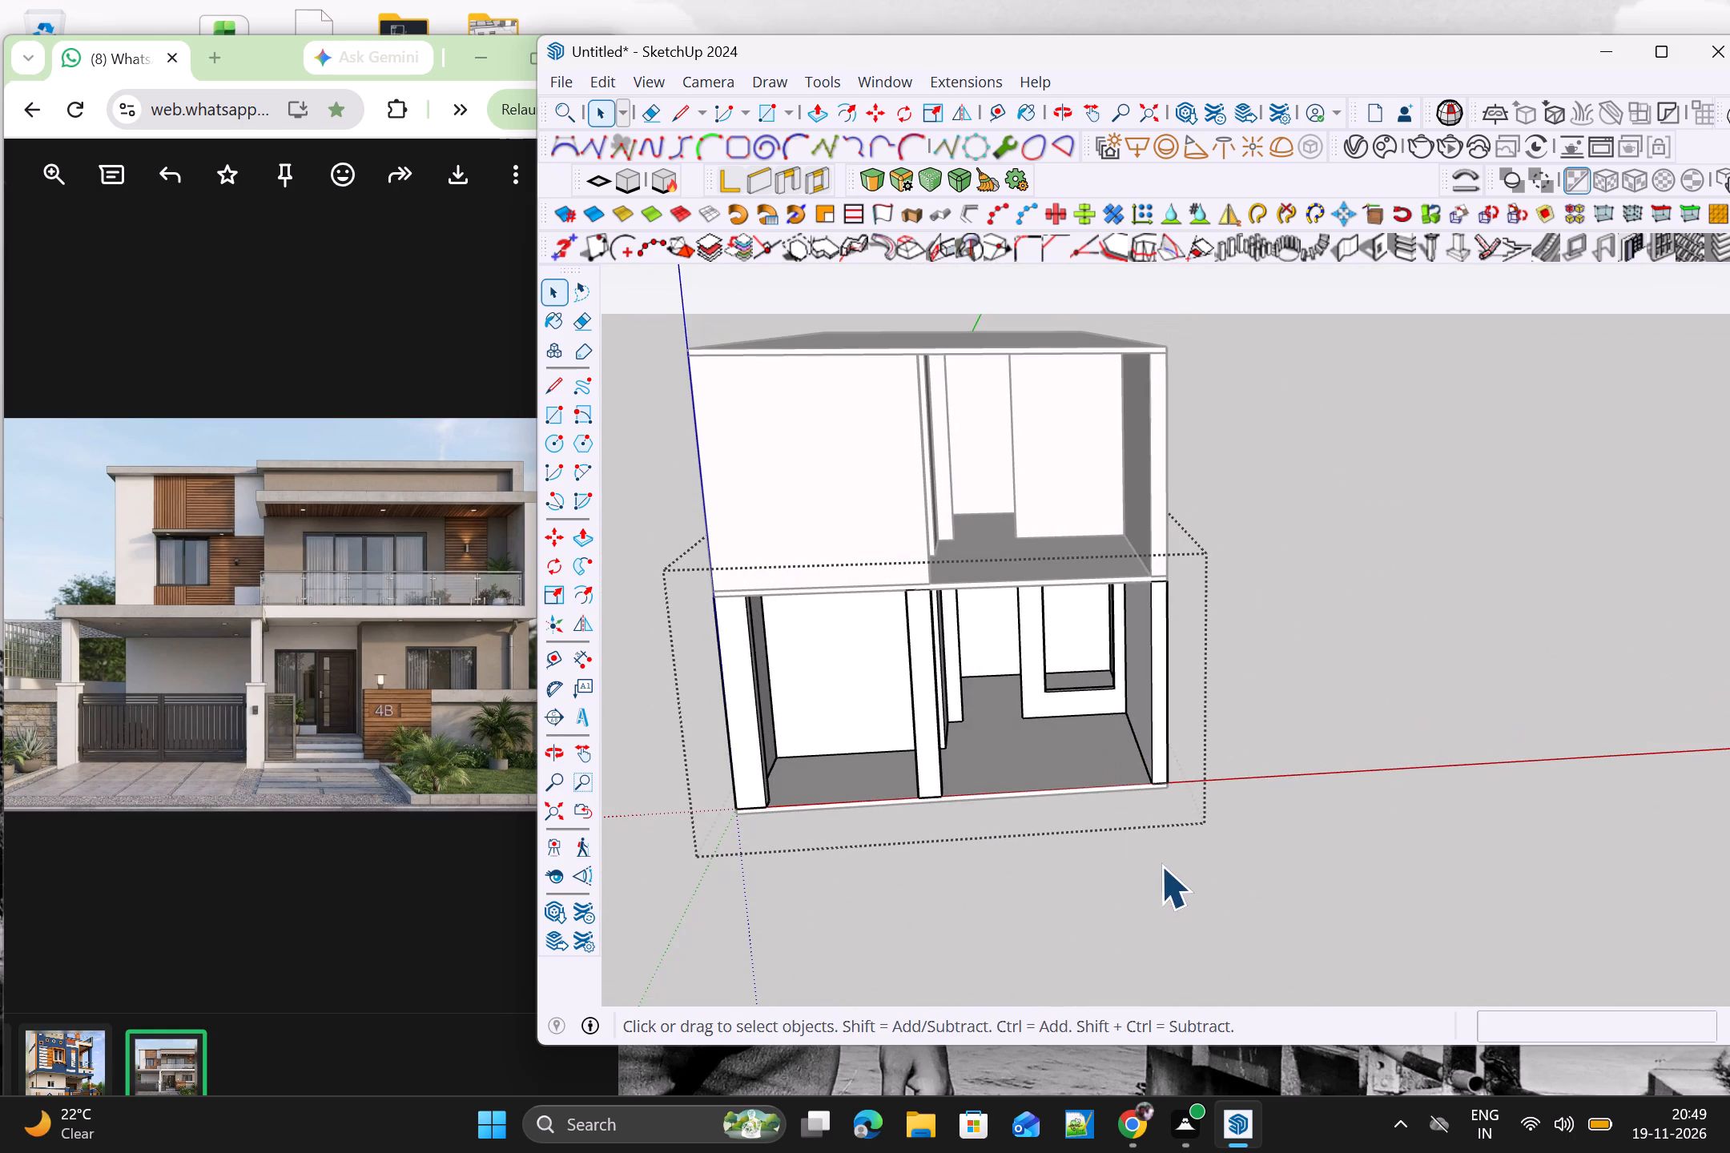
Pull the front end face of the ground-floor side wall beside the window bay forward about 10' beyond the front of the house.
triple_click(1158, 739)
left_click(1158, 739)
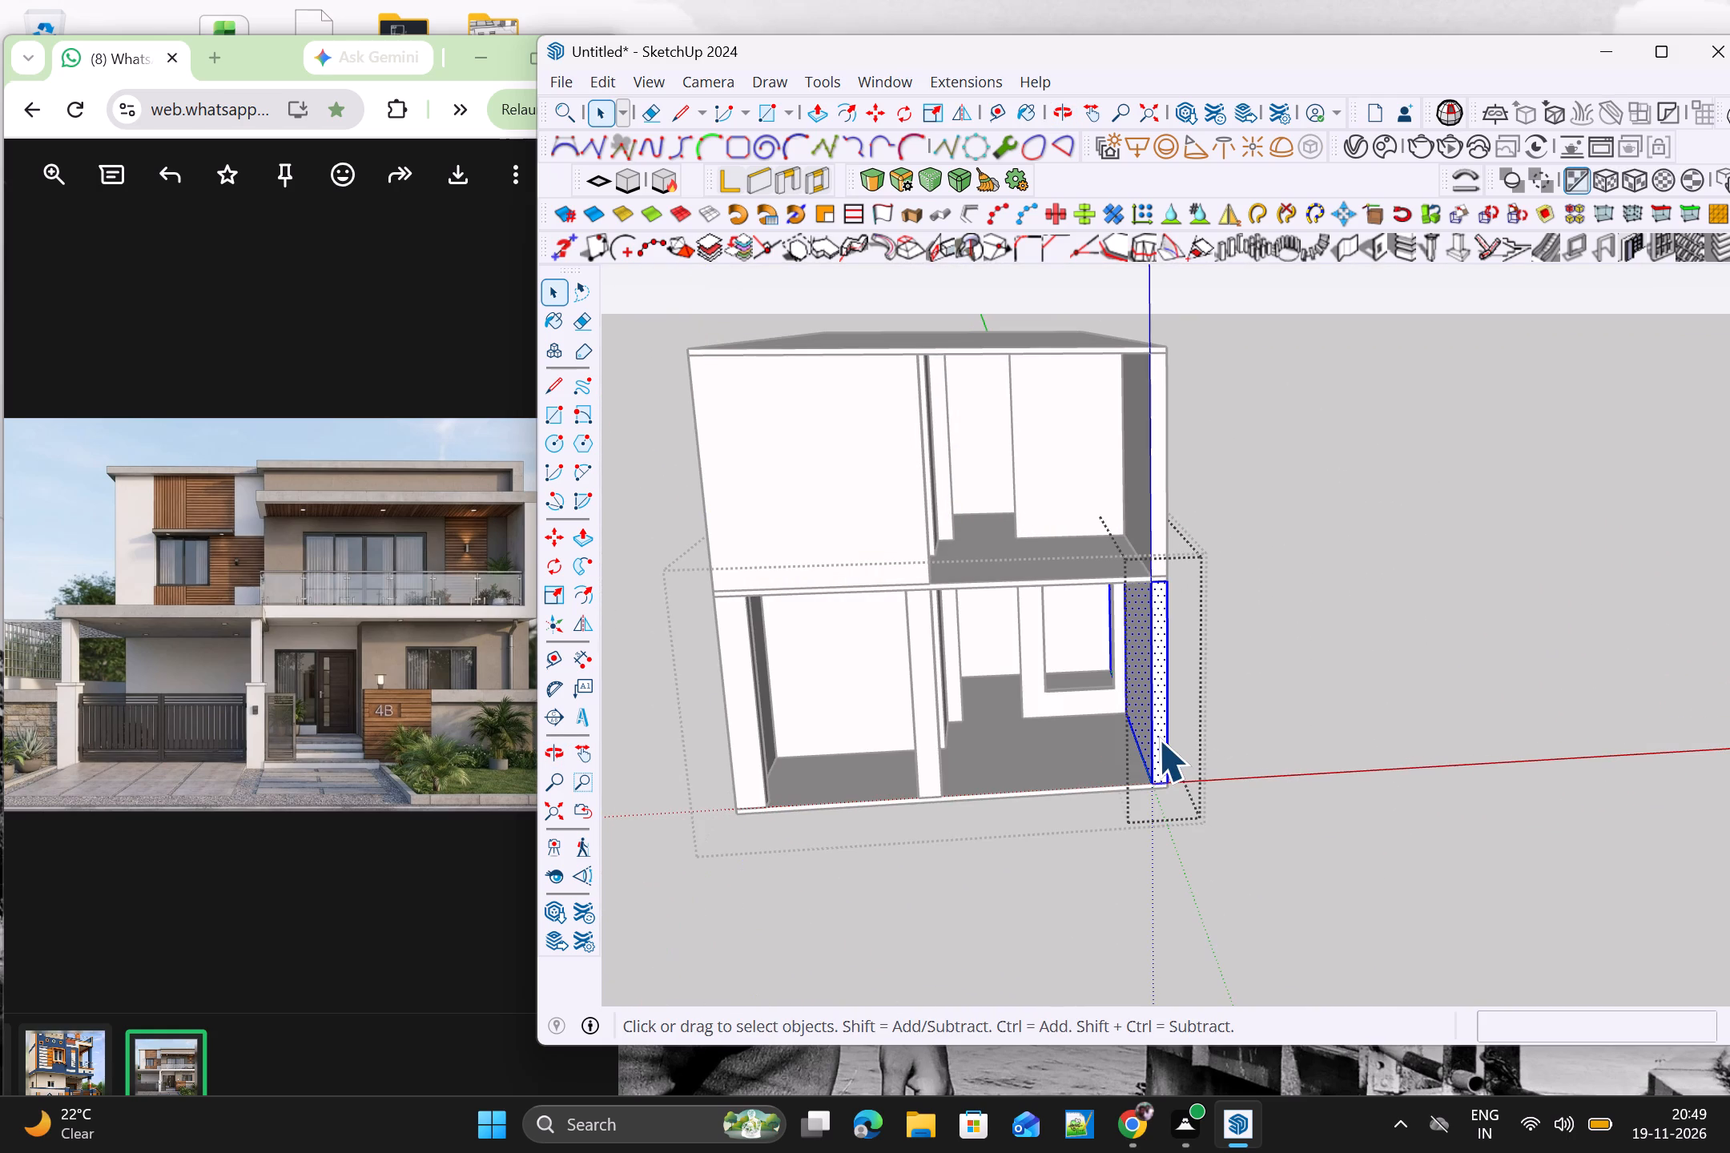
left_click(1158, 739)
double_click(1157, 745)
left_click(1157, 745)
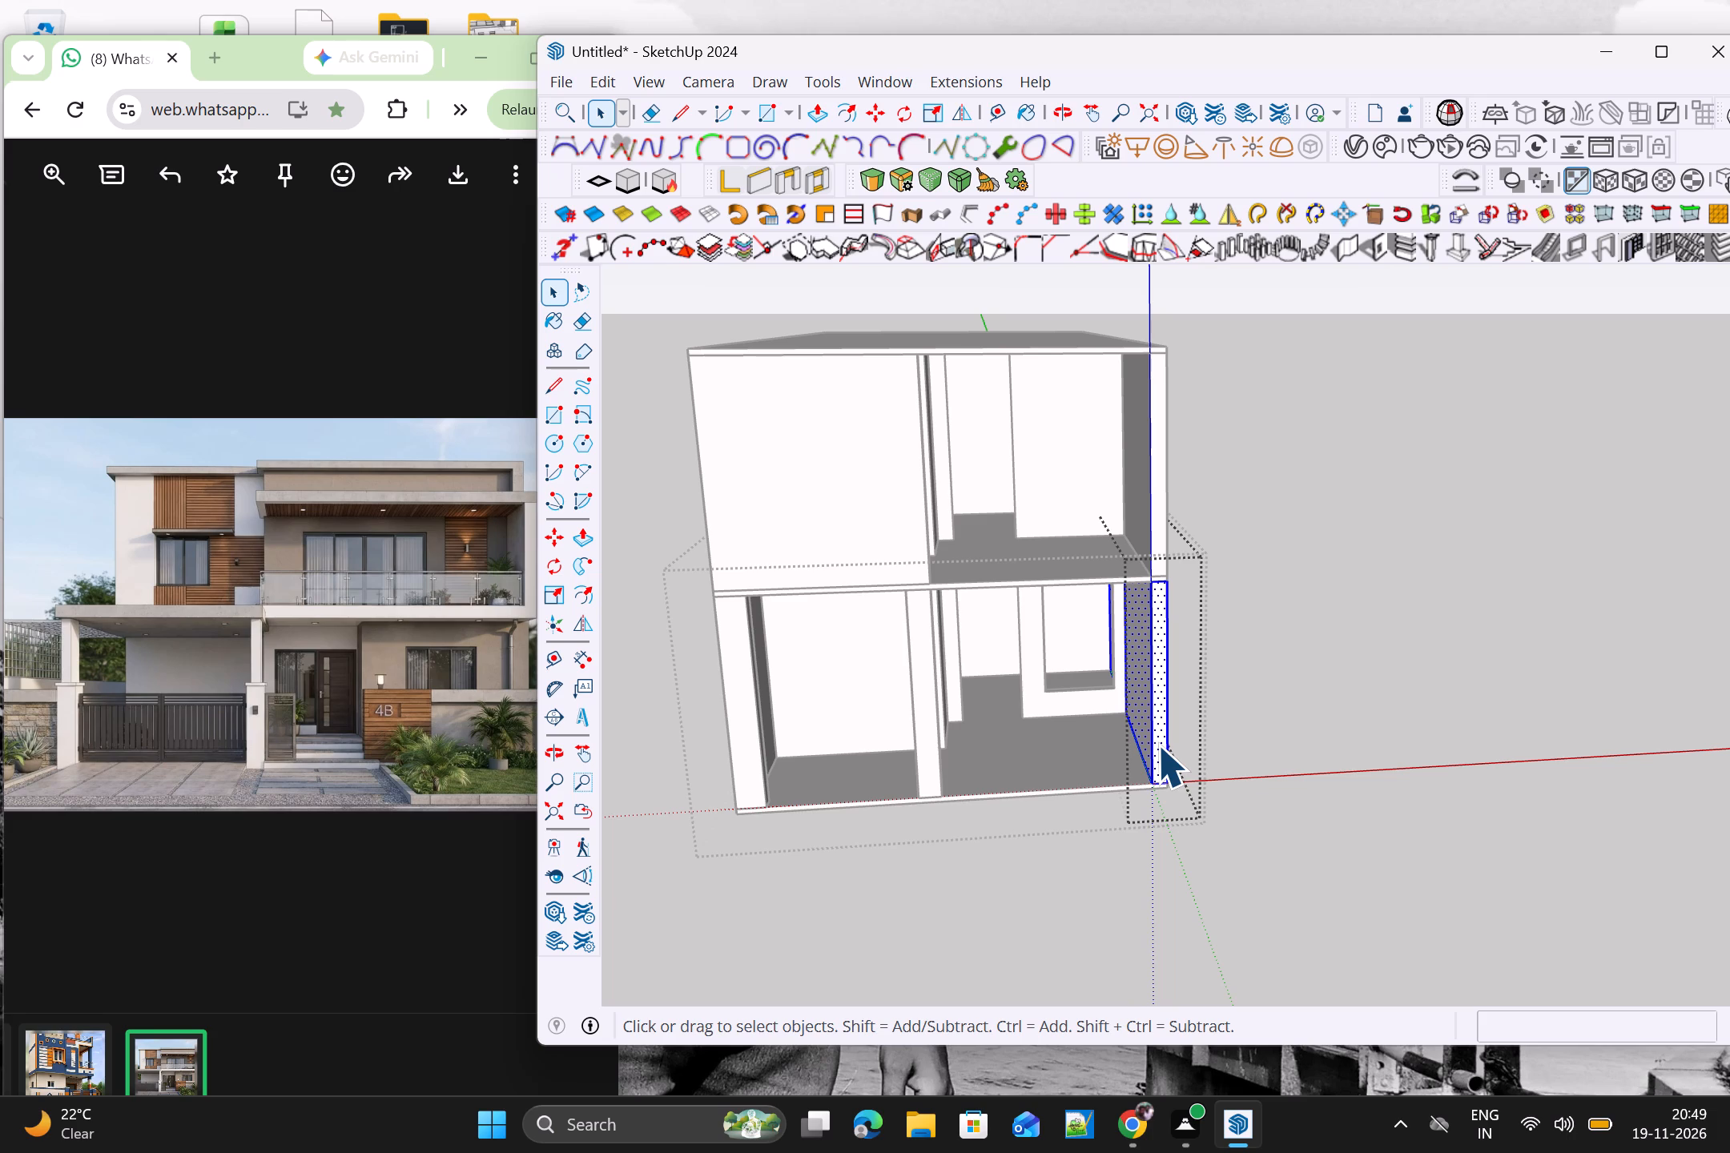
double_click(1157, 745)
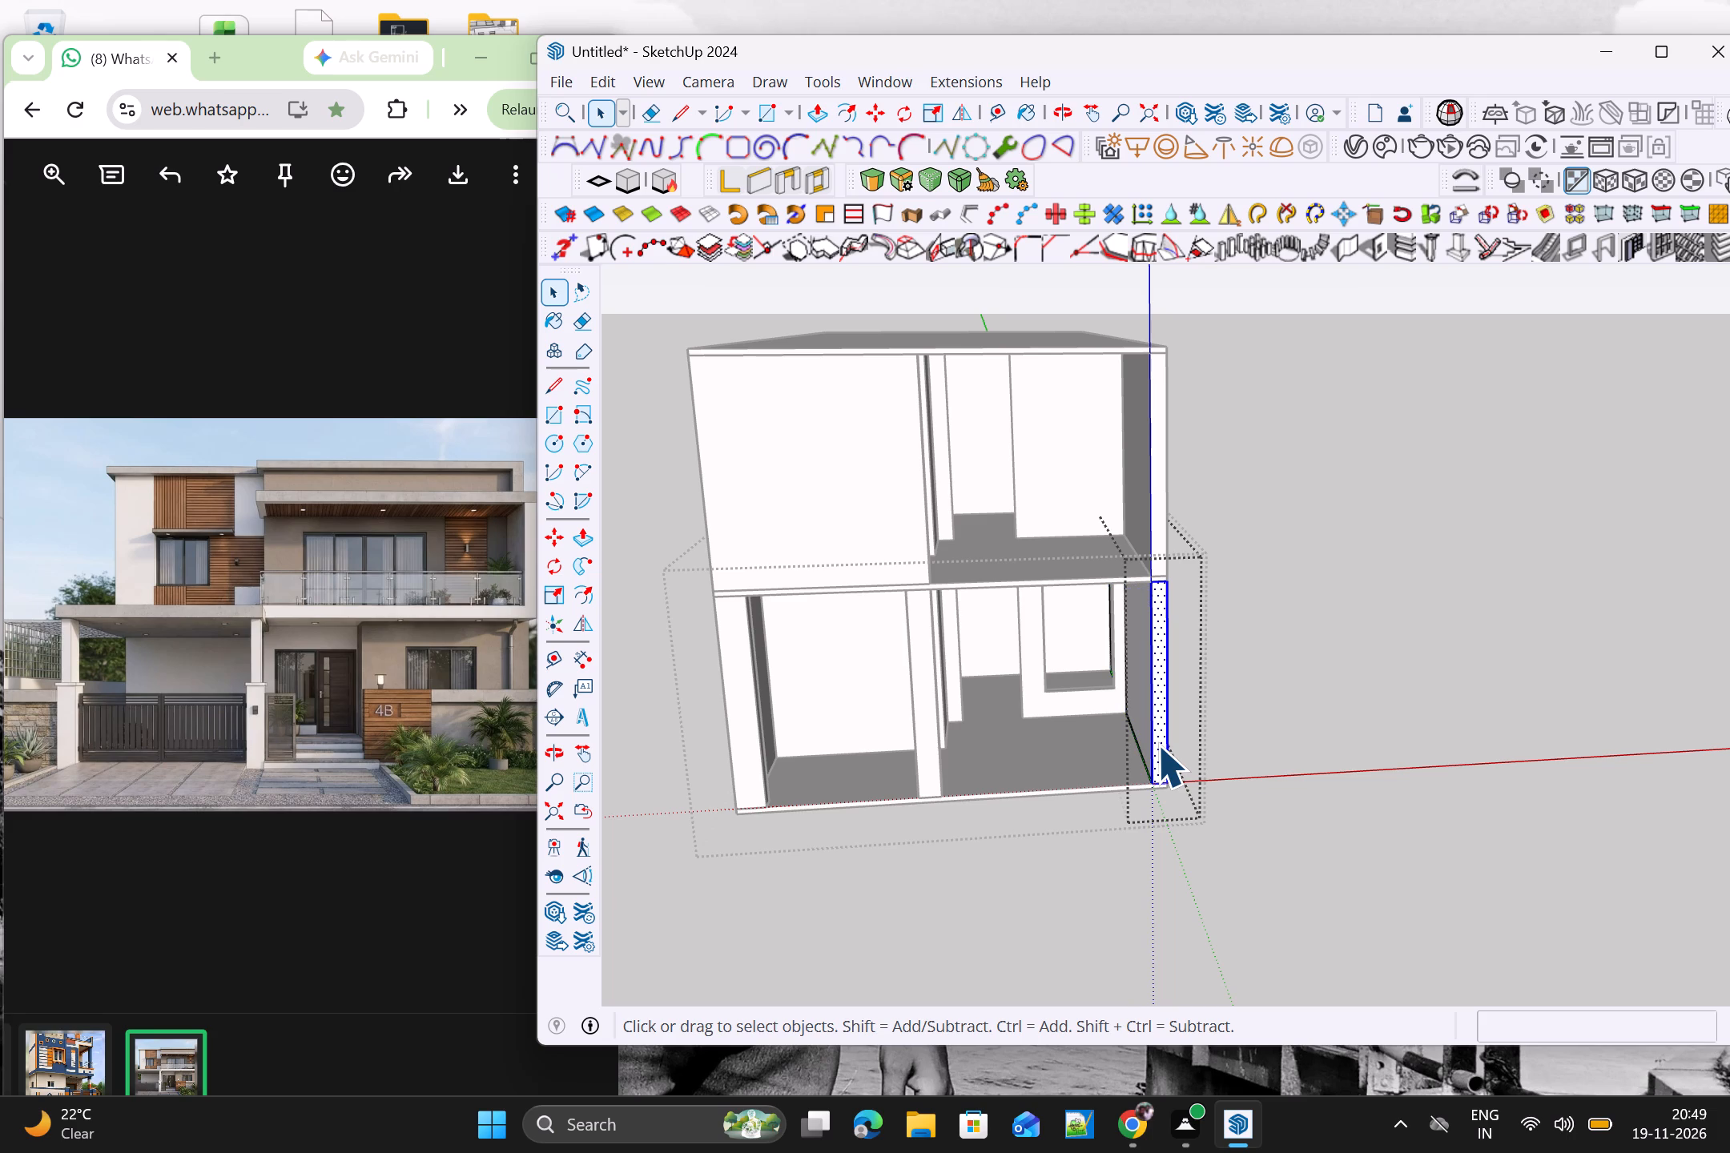
key("p")
left_click(1161, 719)
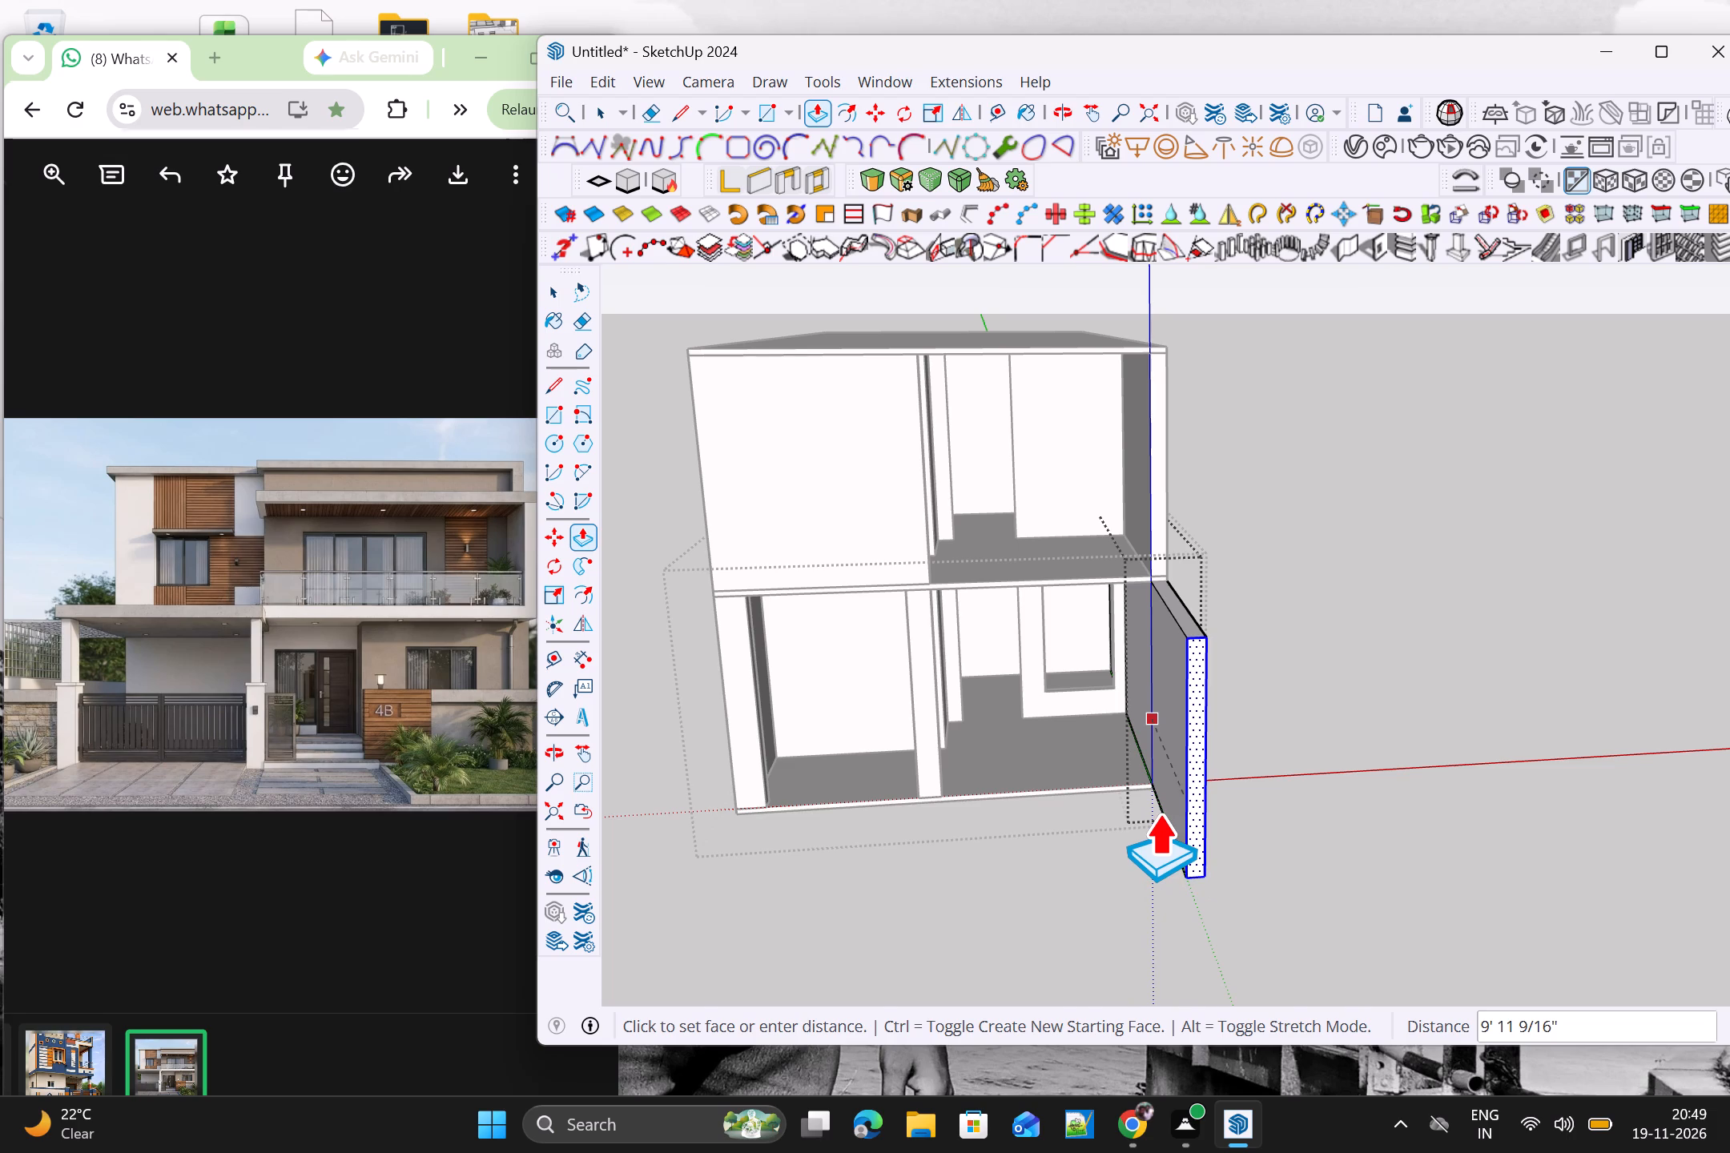
left_click(1159, 812)
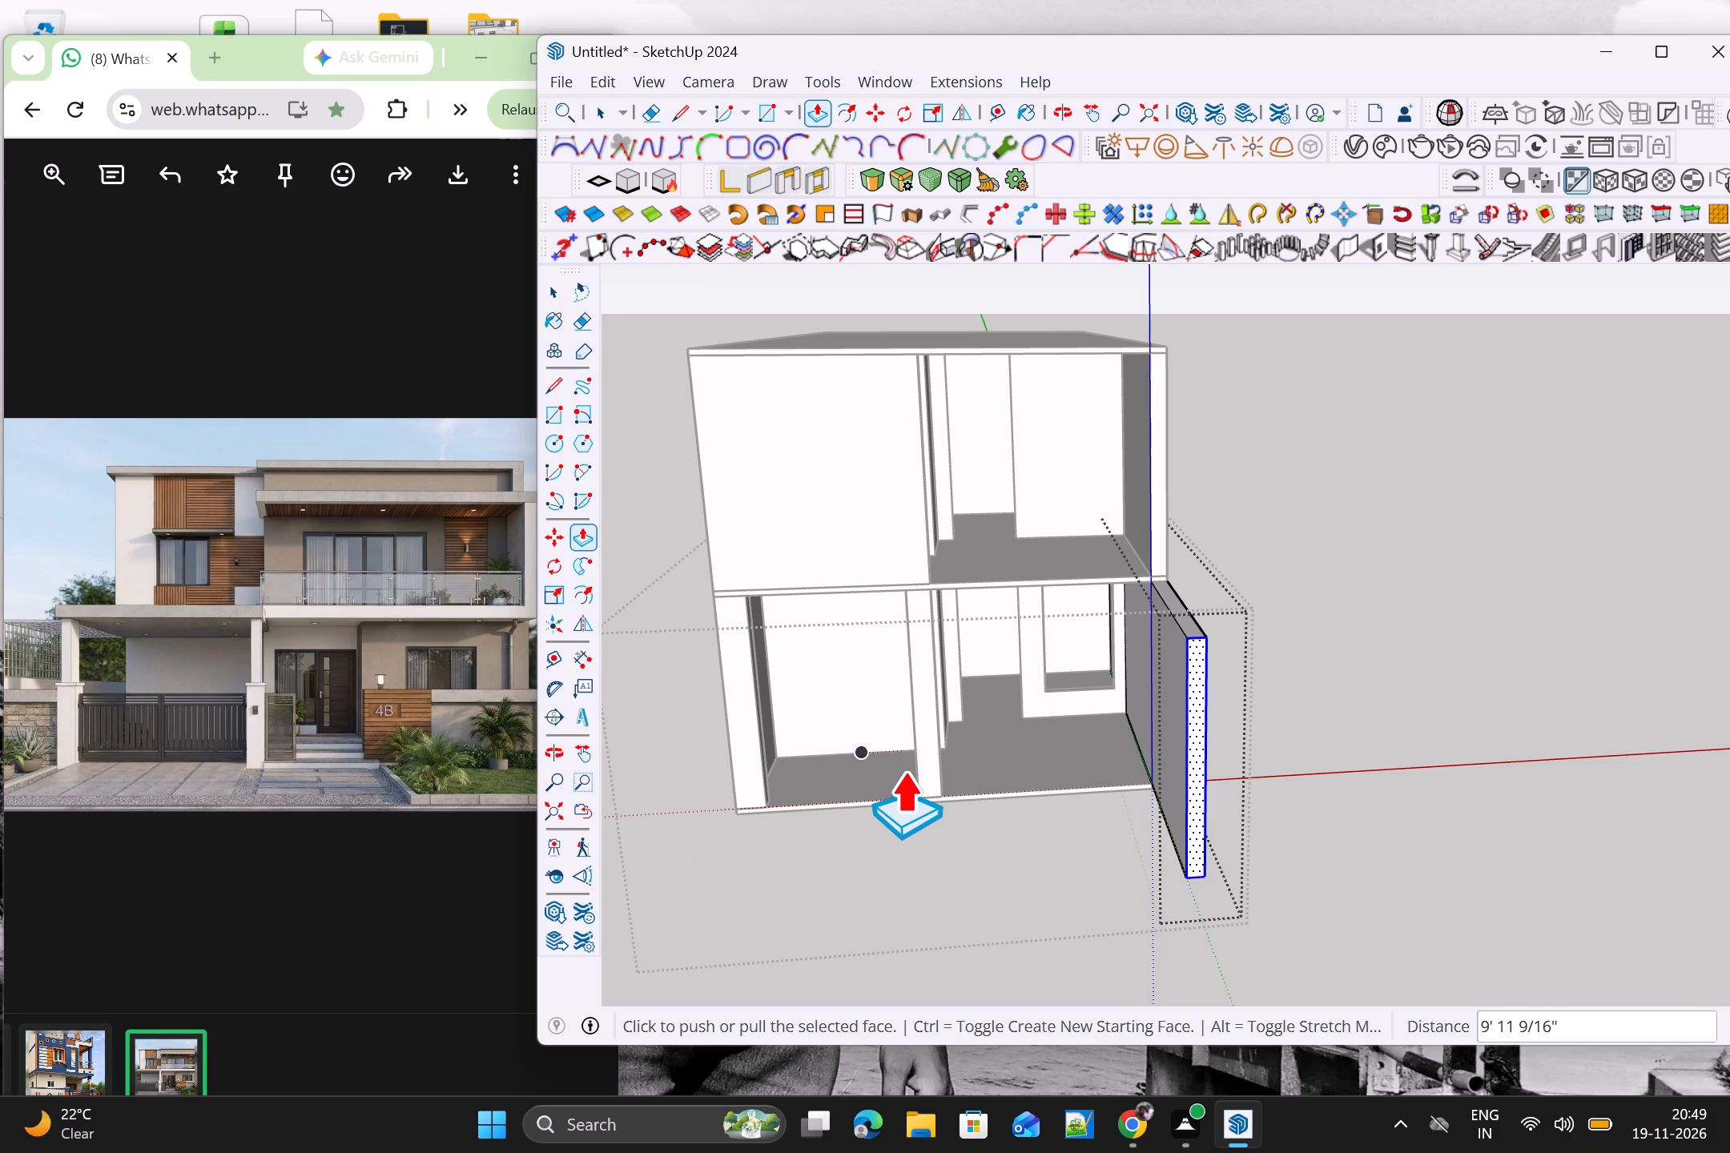
Undo the forward pull of the ground-floor side wall beside the window bay.
key("Escape")
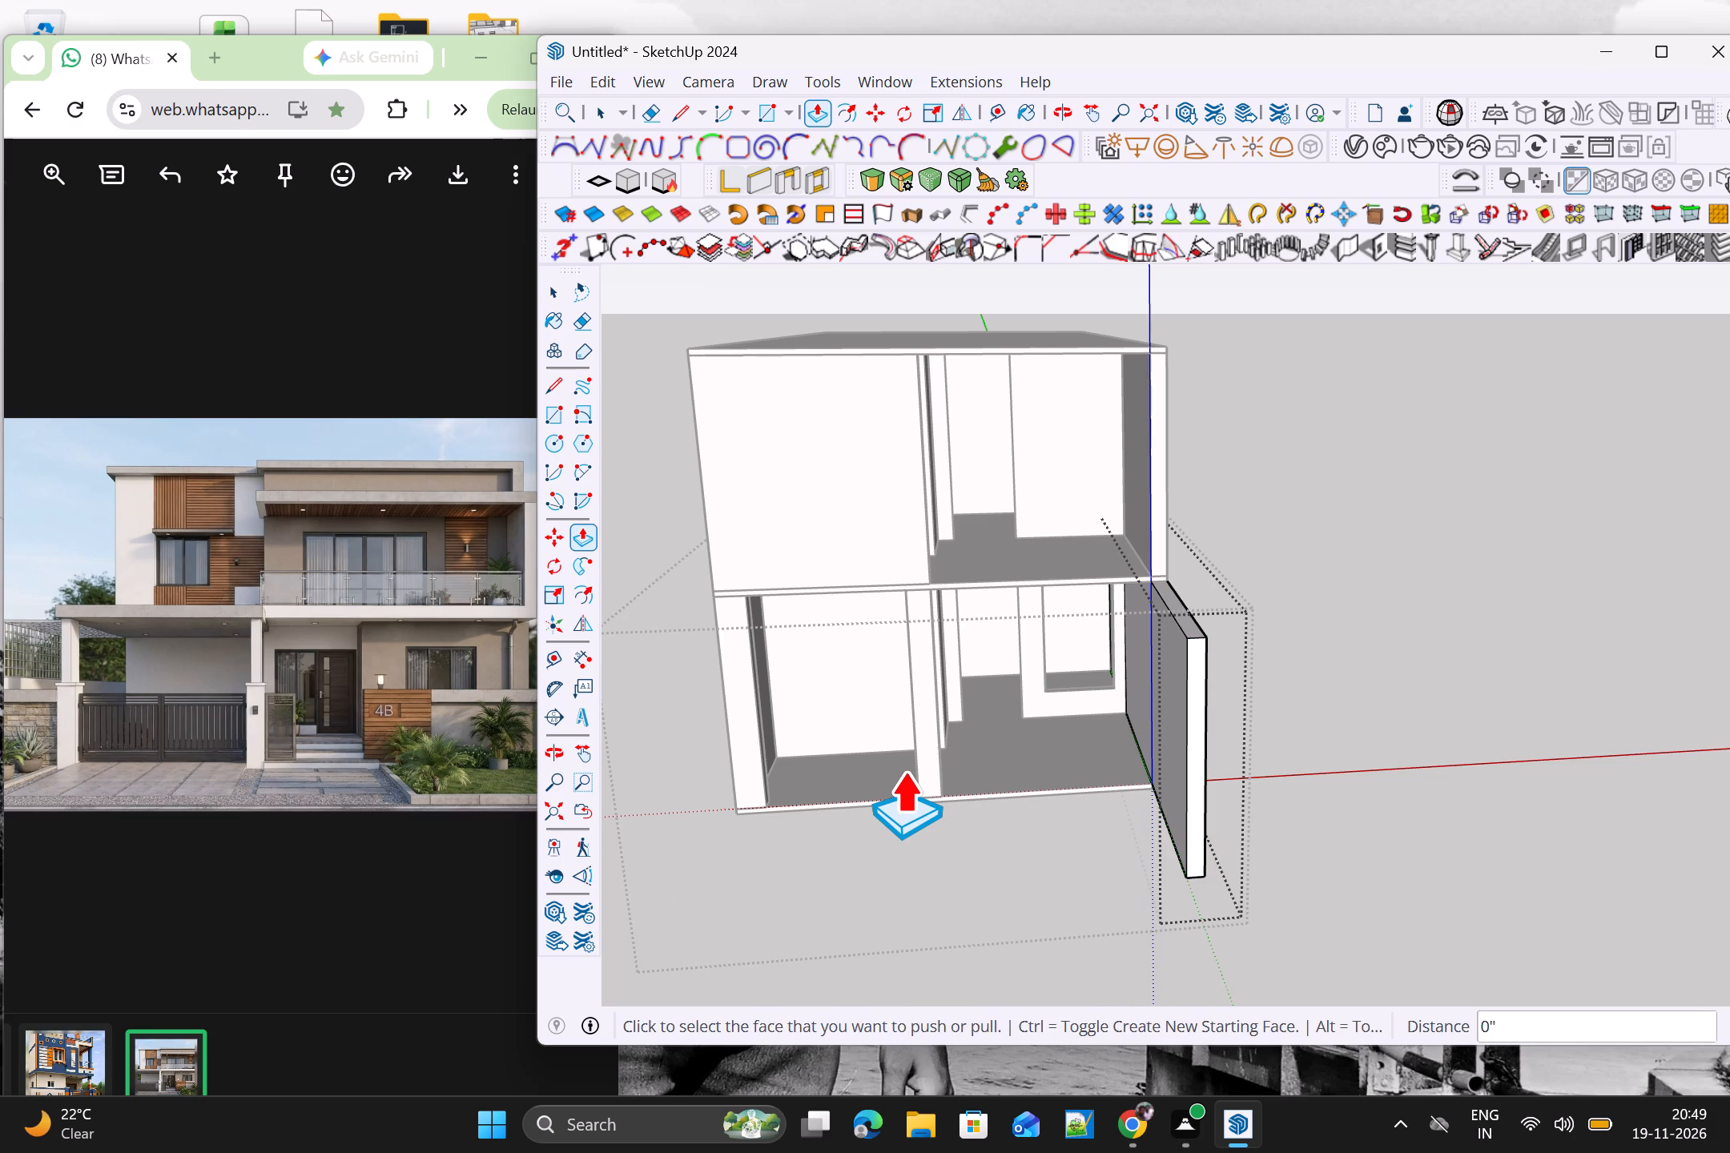
key("ctrl+z")
key("space")
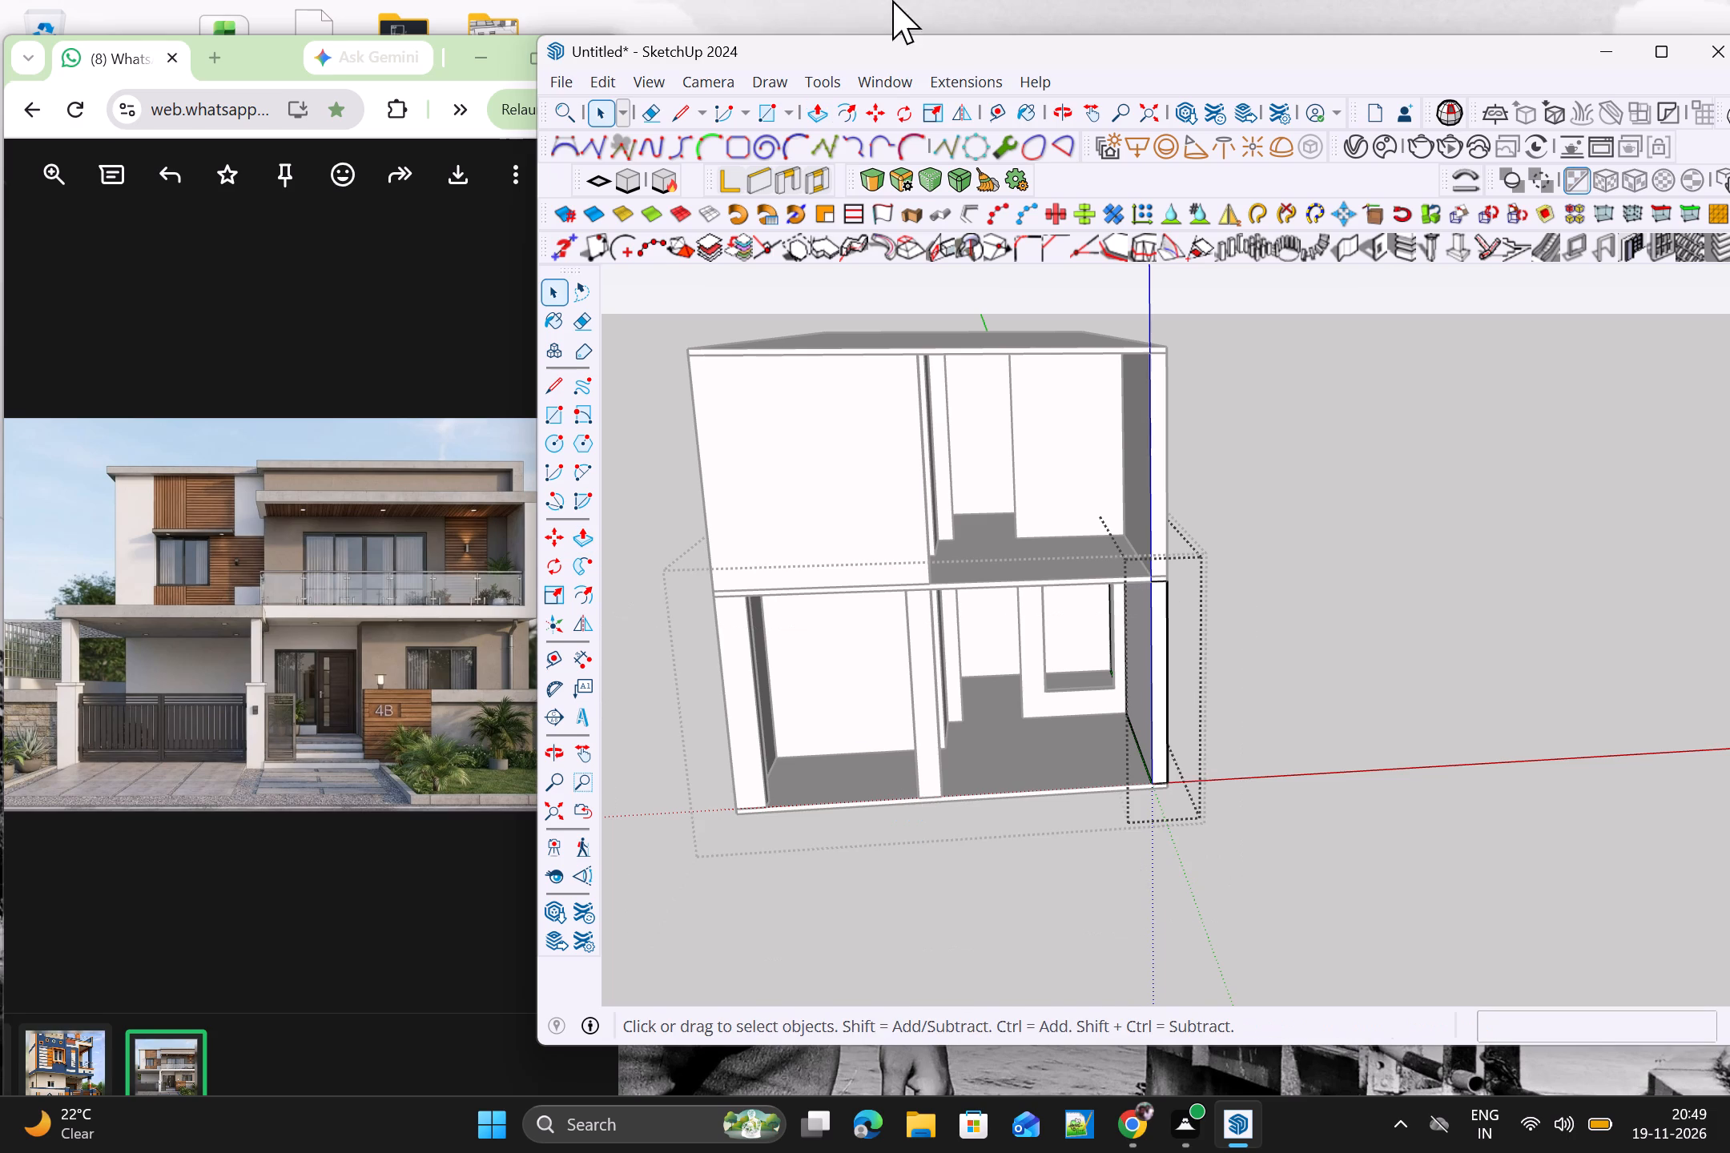
left_click(1382, 713)
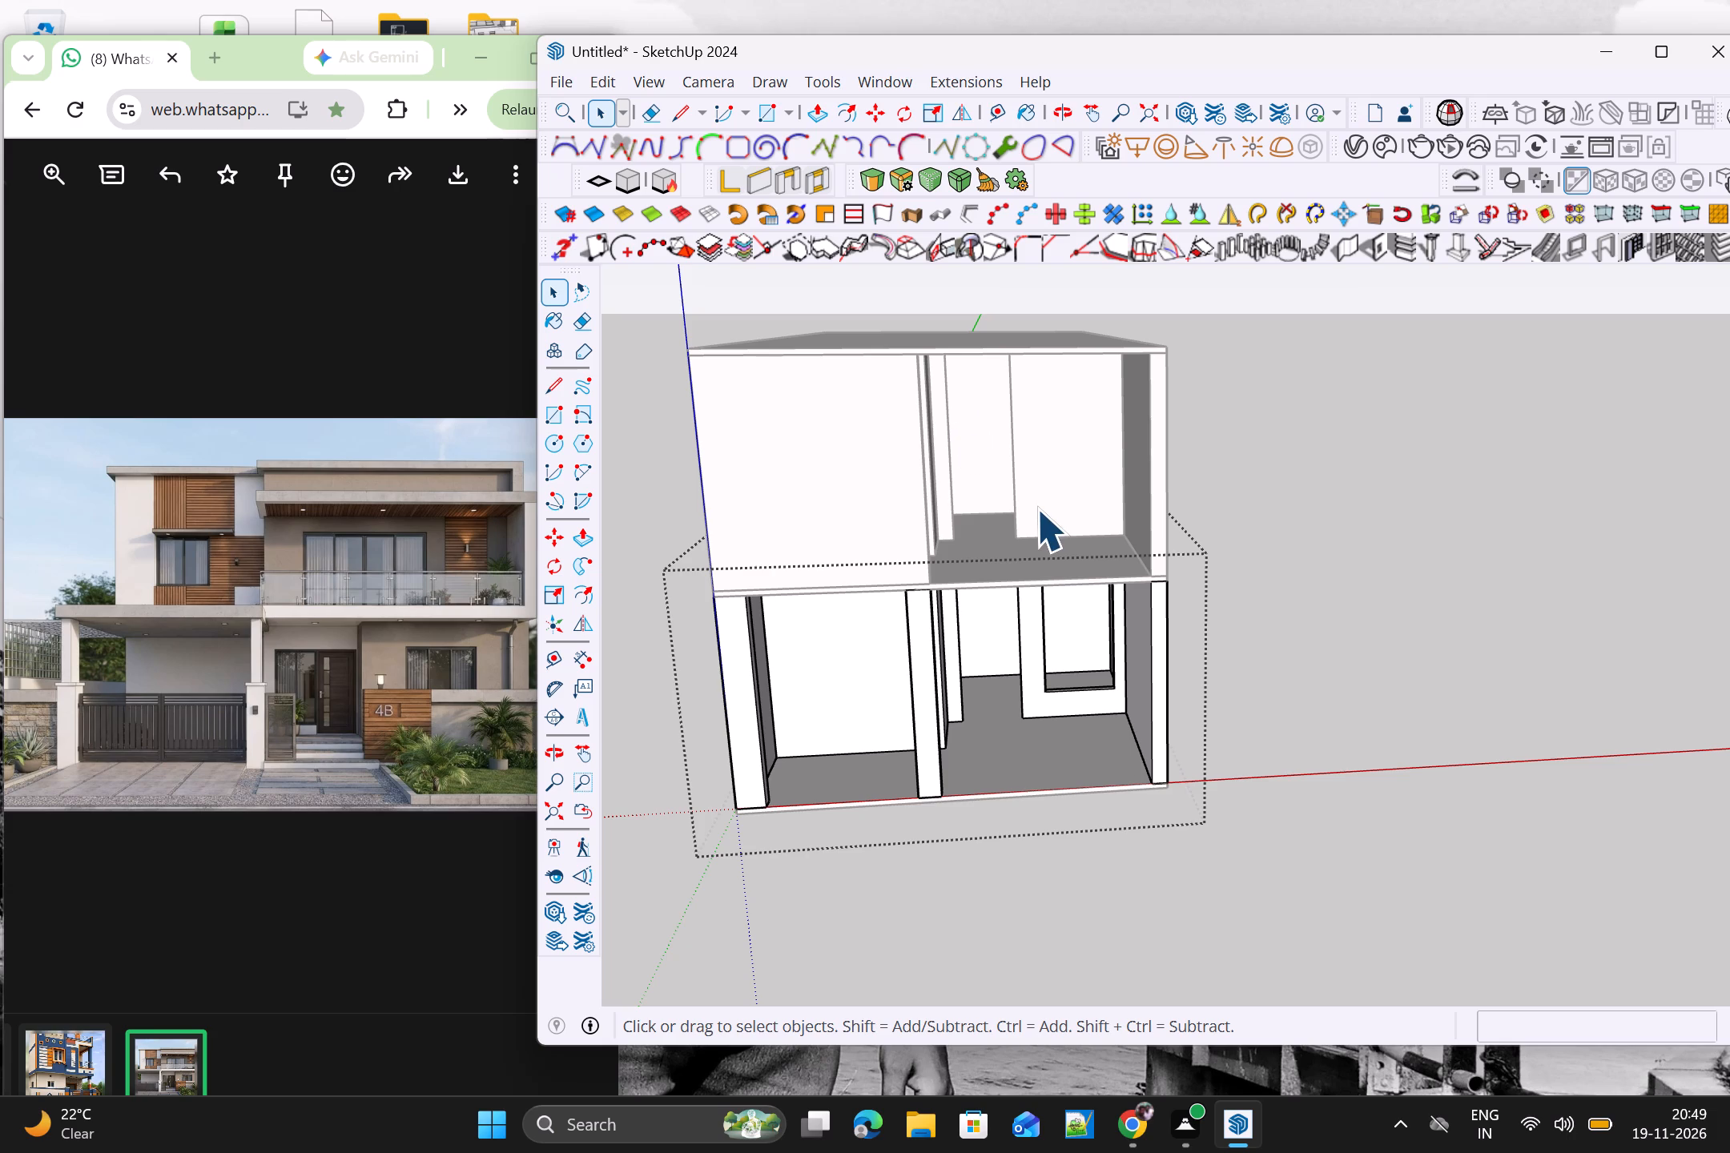
Draw a window rectangle about 3' 4" wide by 5' 5" high on the upper-floor recessed wall, above the ground-floor window.
middle_click_drag(1040, 511, 1020, 432)
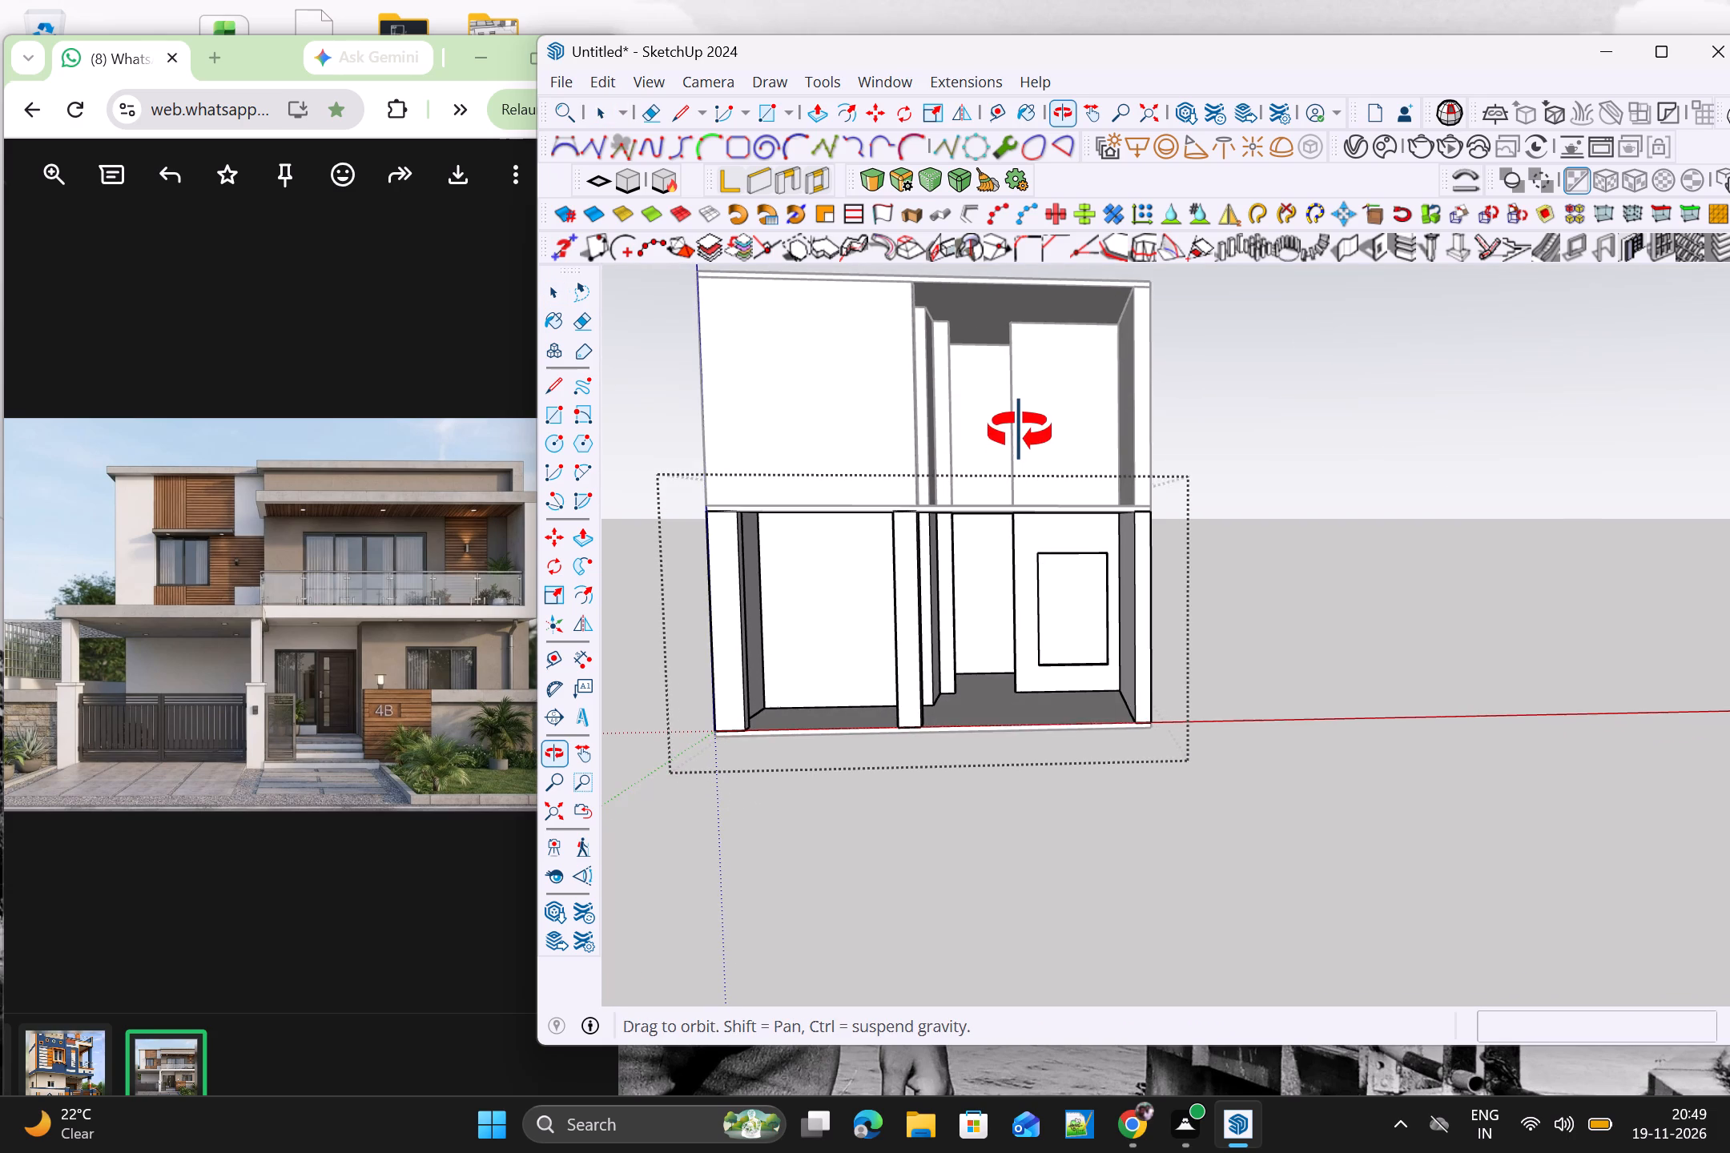
middle_click_drag(1020, 432, 1020, 440)
left_click(1297, 493)
scroll(1305, 544, "down", 3)
middle_click_drag(1389, 664, 1150, 668)
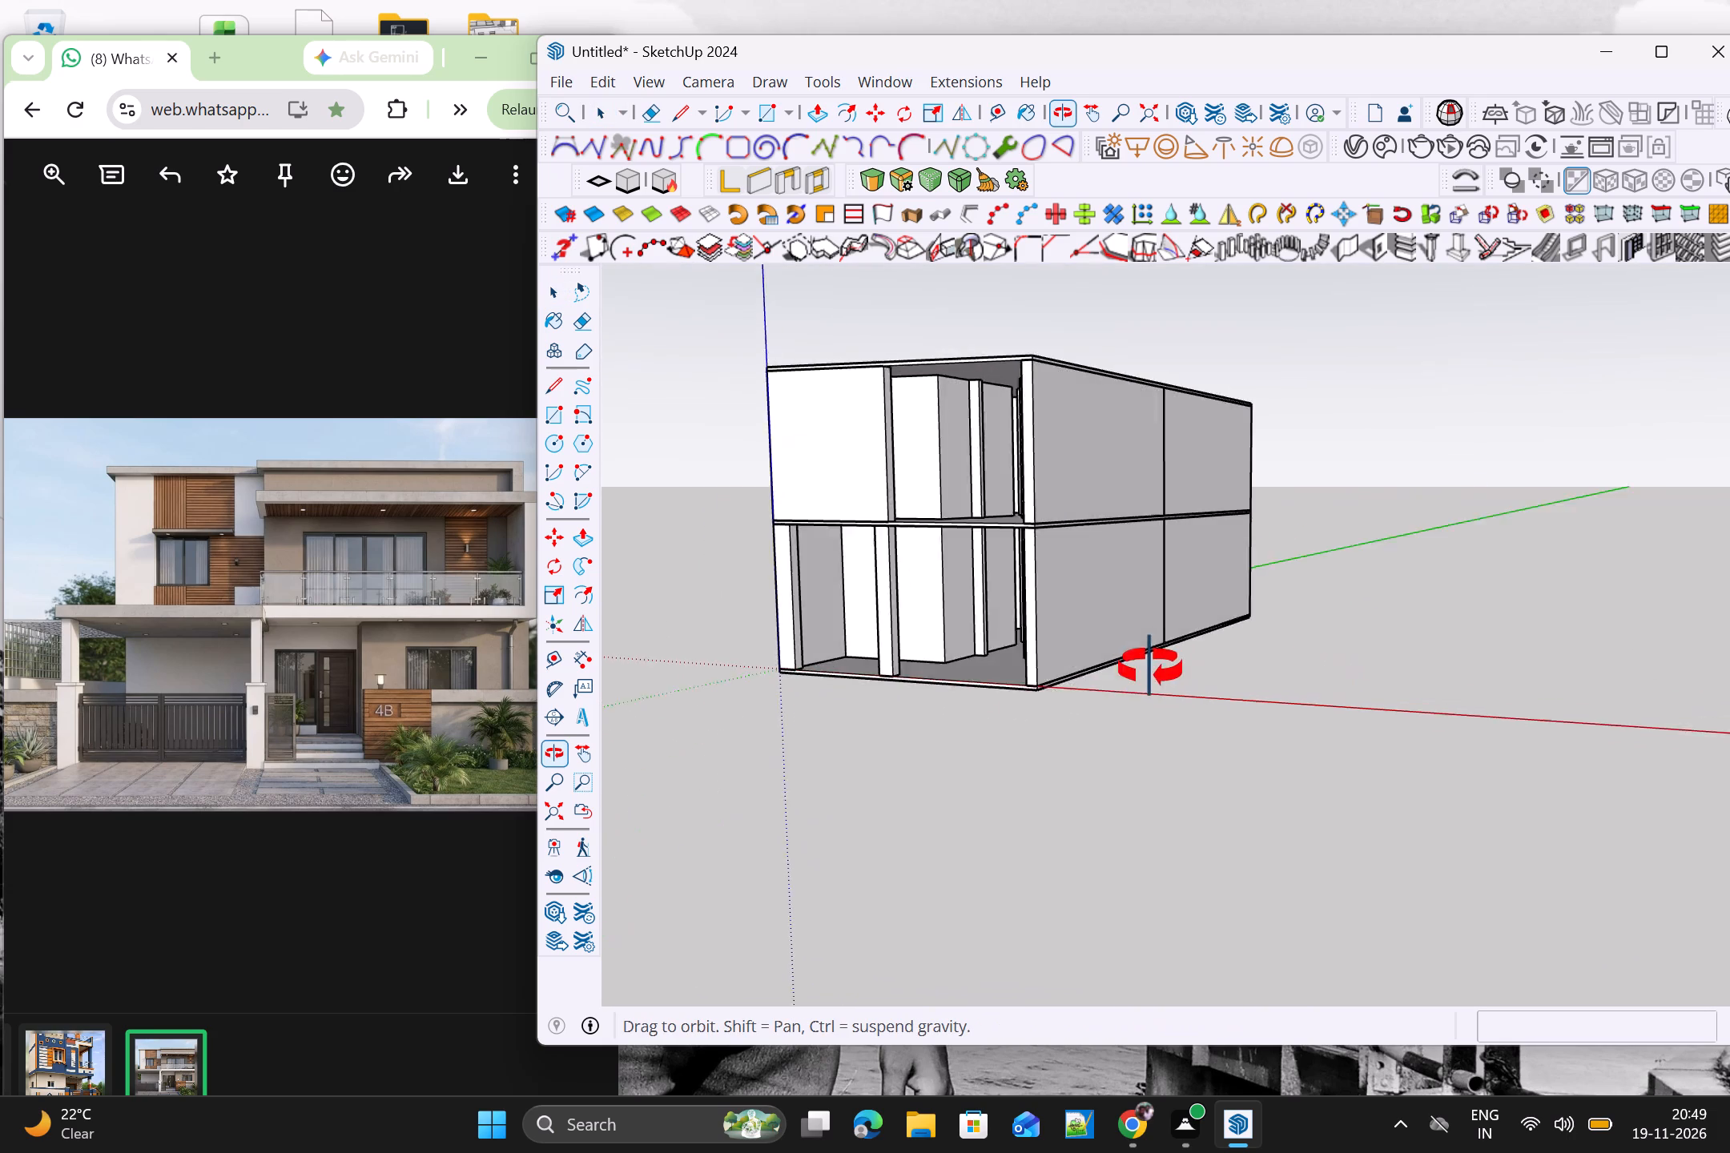
middle_click_drag(1150, 668, 1404, 697)
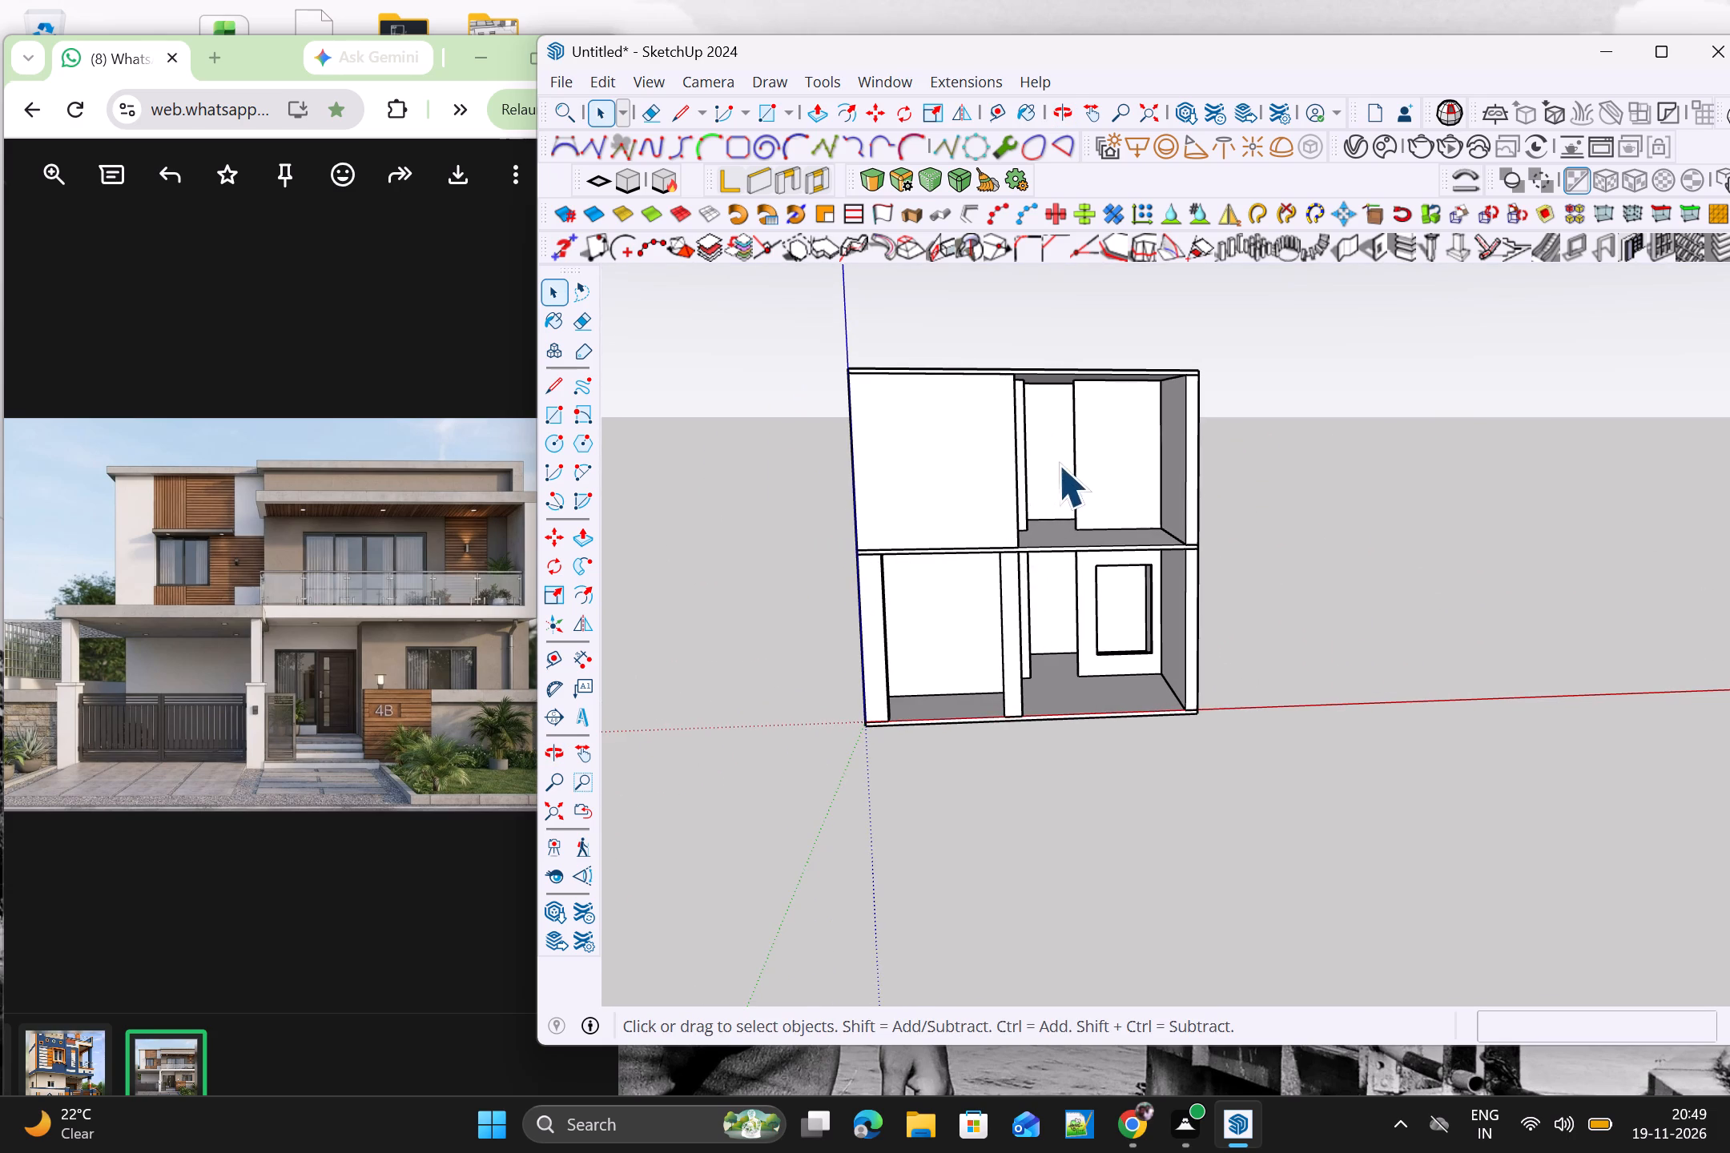
scroll(1058, 464, "up", 3)
triple_click(1130, 448)
triple_click(1123, 436)
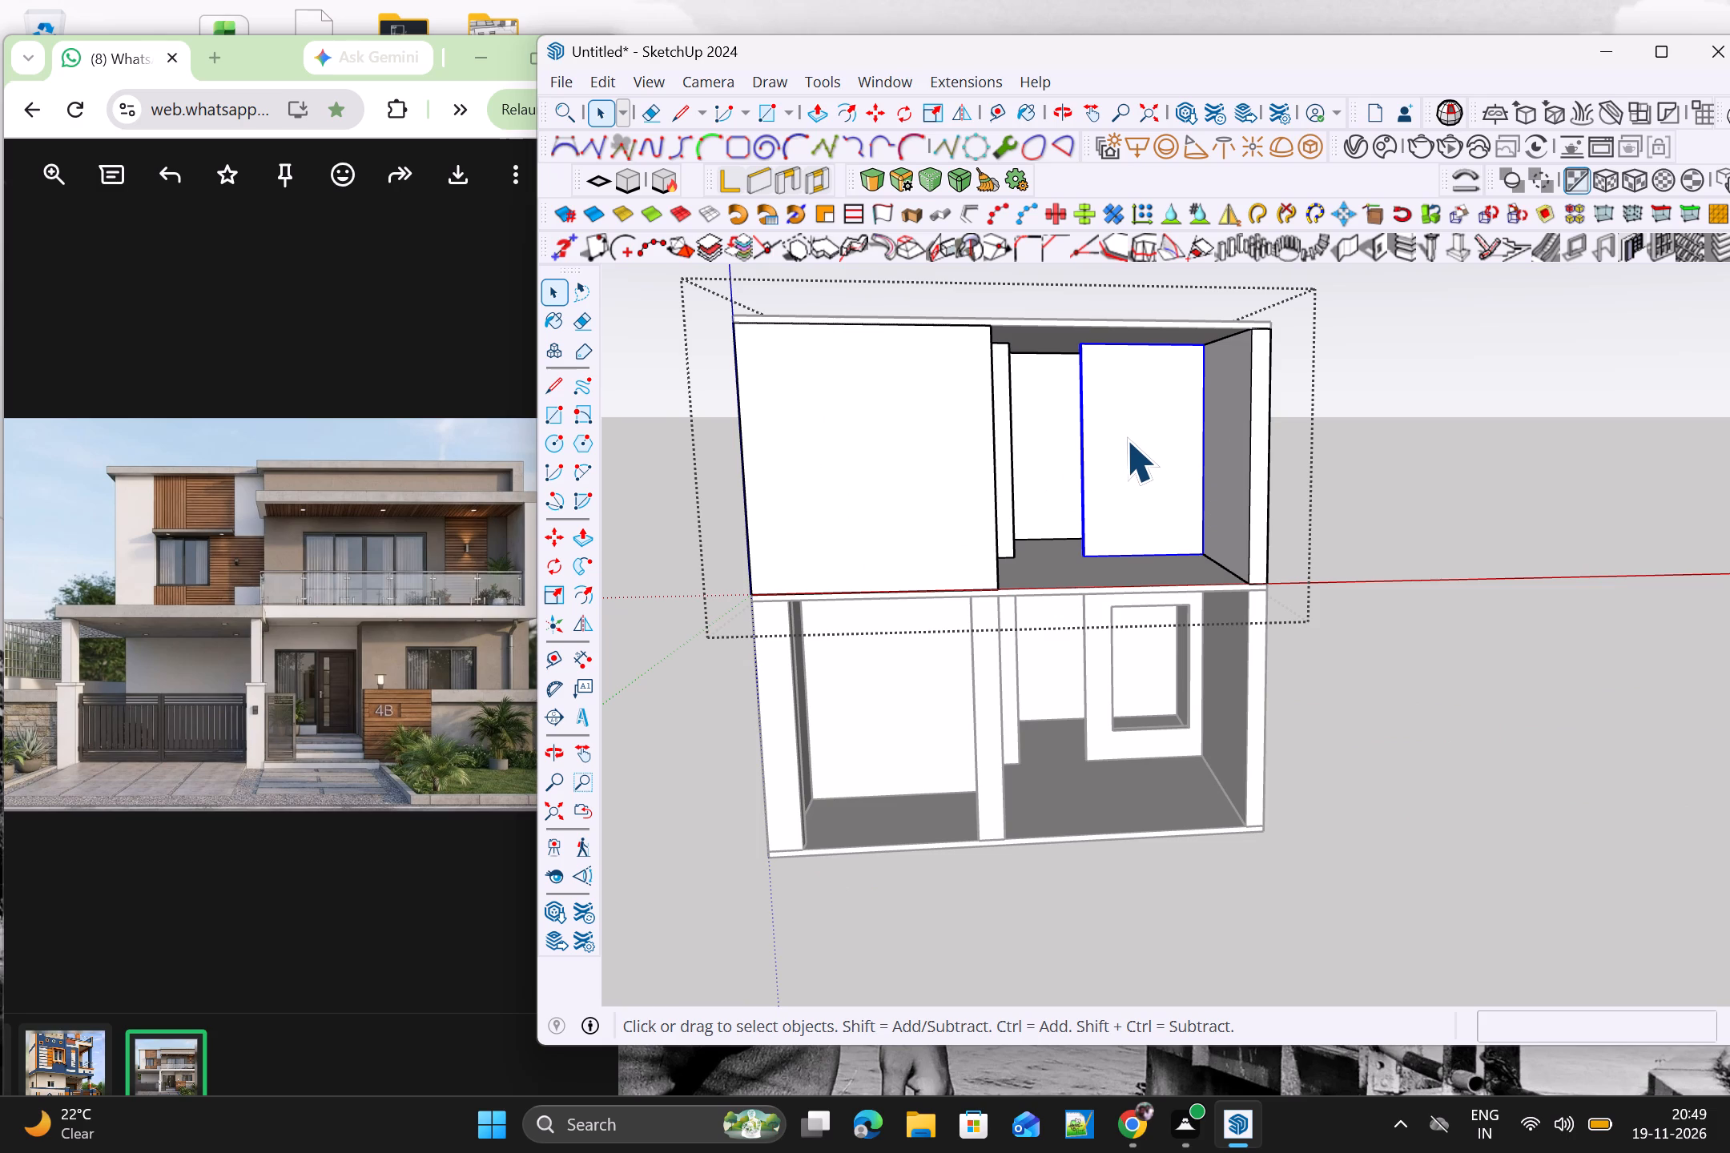
double_click(1126, 440)
left_click(1126, 440)
triple_click(1126, 440)
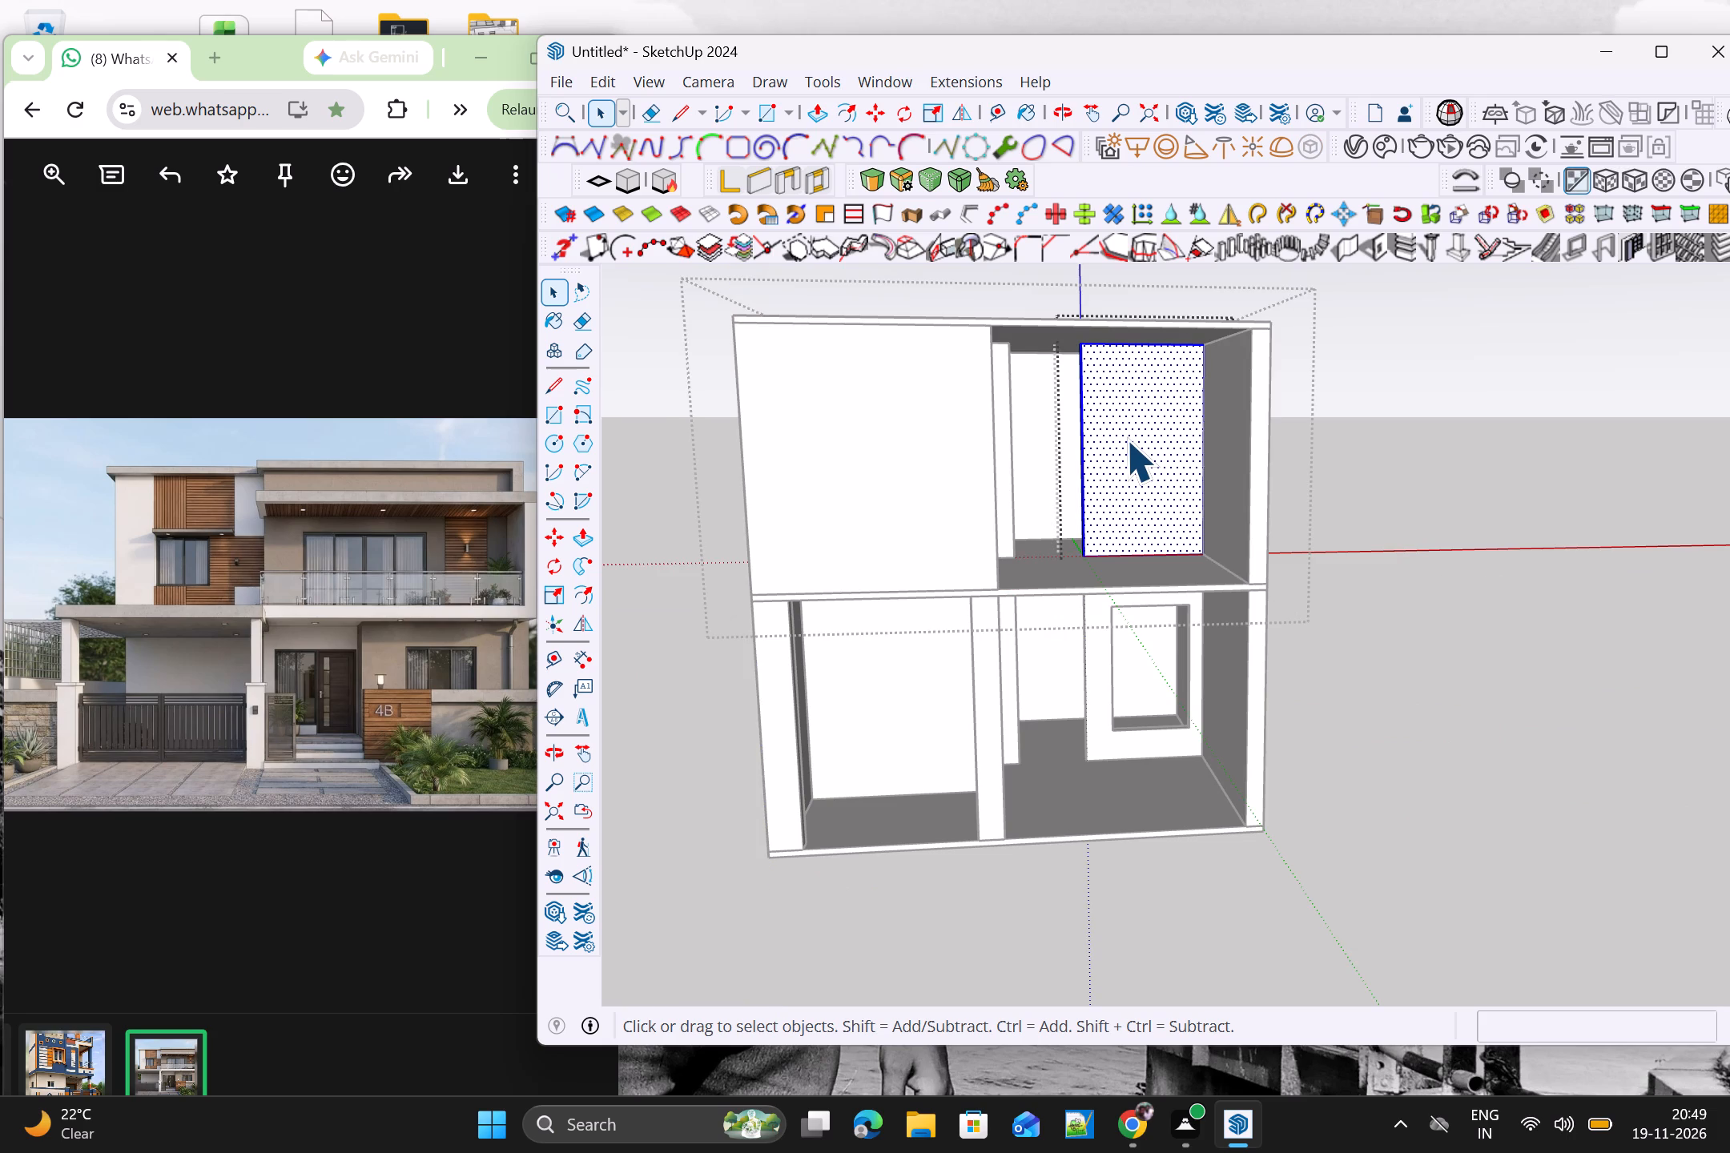
key("r")
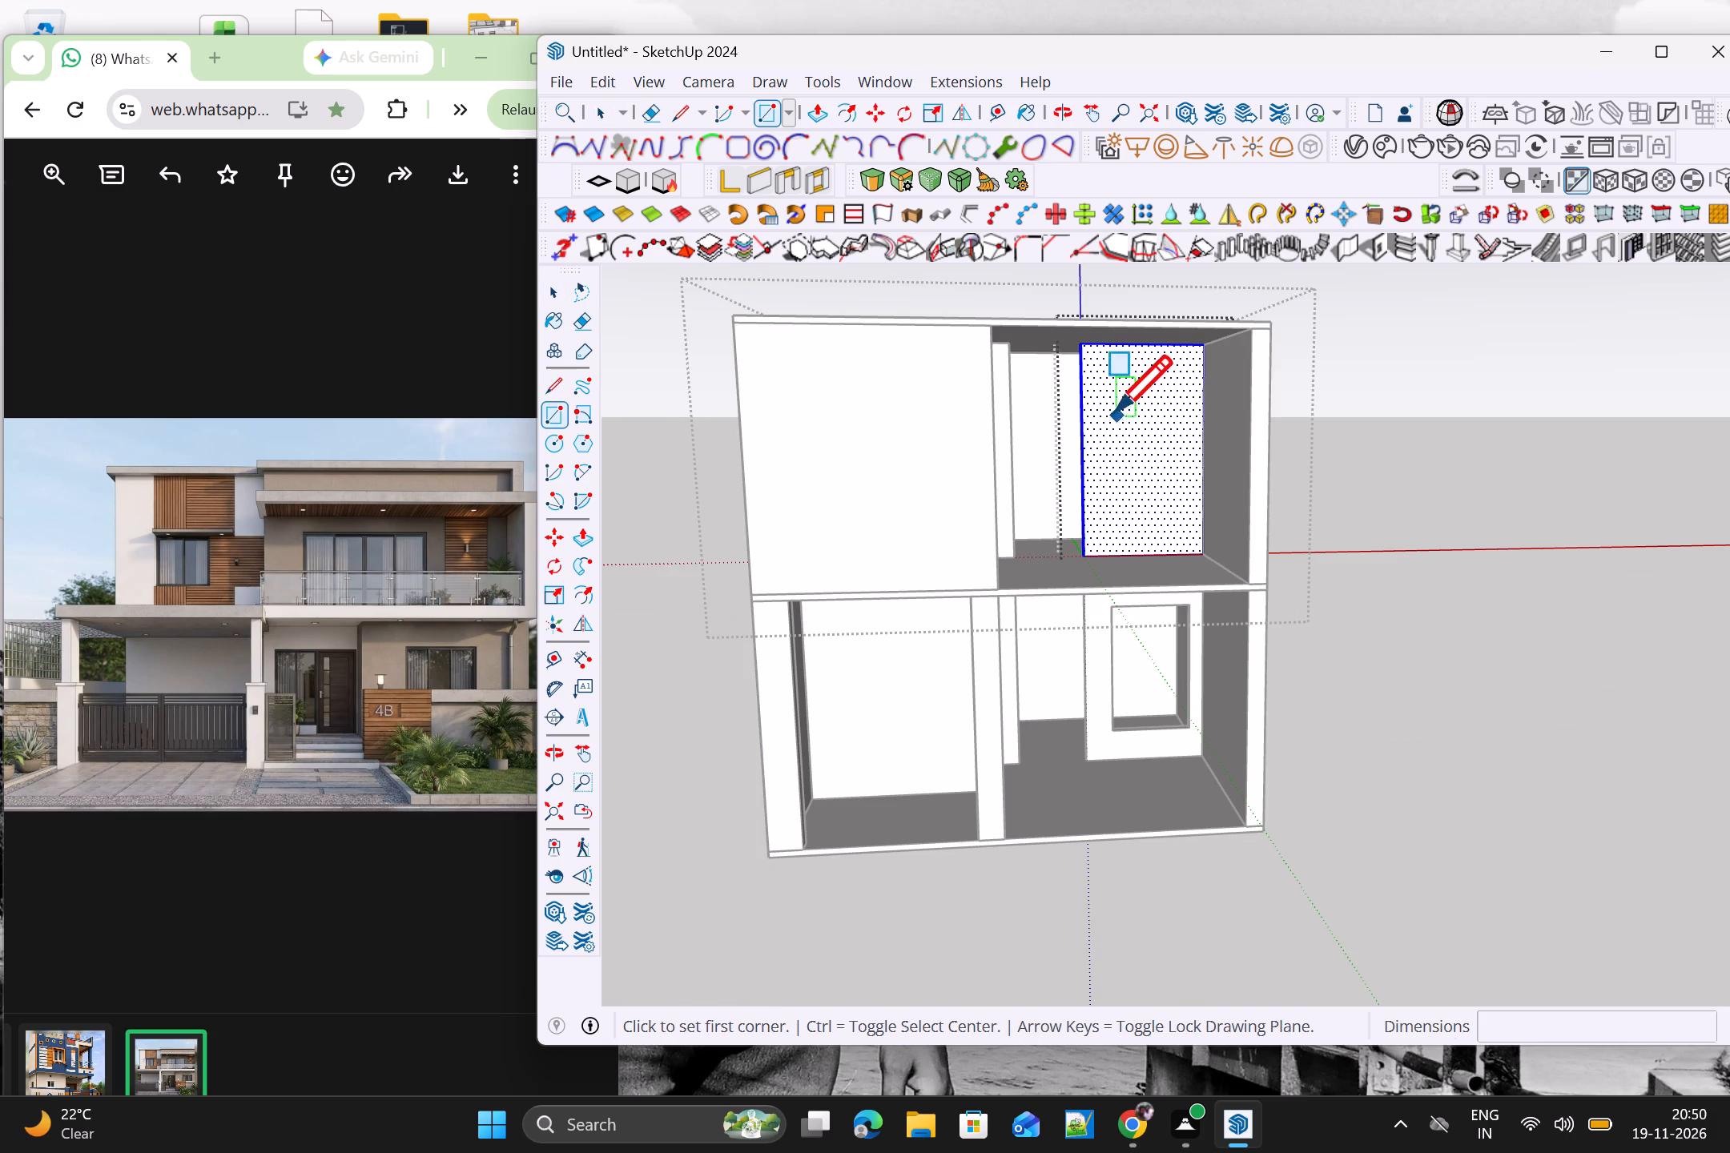
left_click(1112, 404)
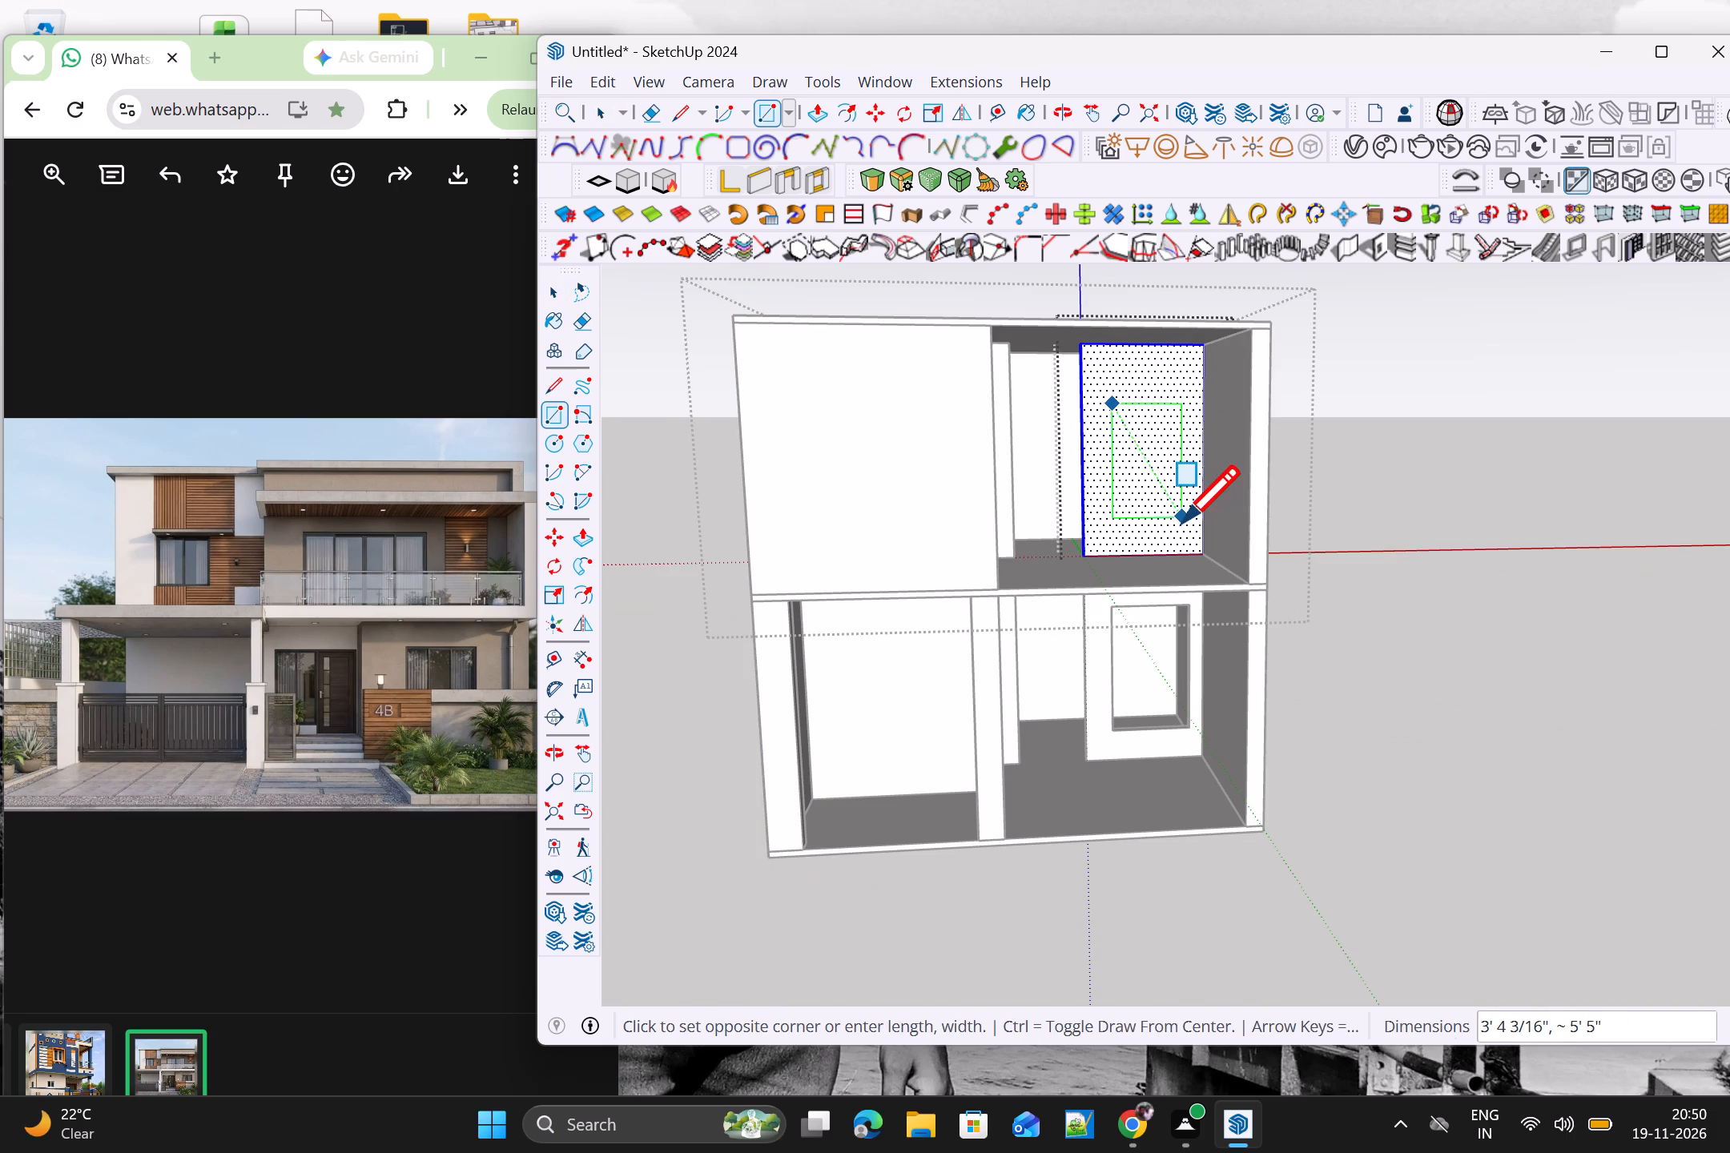
left_click(1182, 524)
Push the upper-floor window rectangle 5" through the recessed wall to cut the opening.
key("space")
left_click(1166, 492)
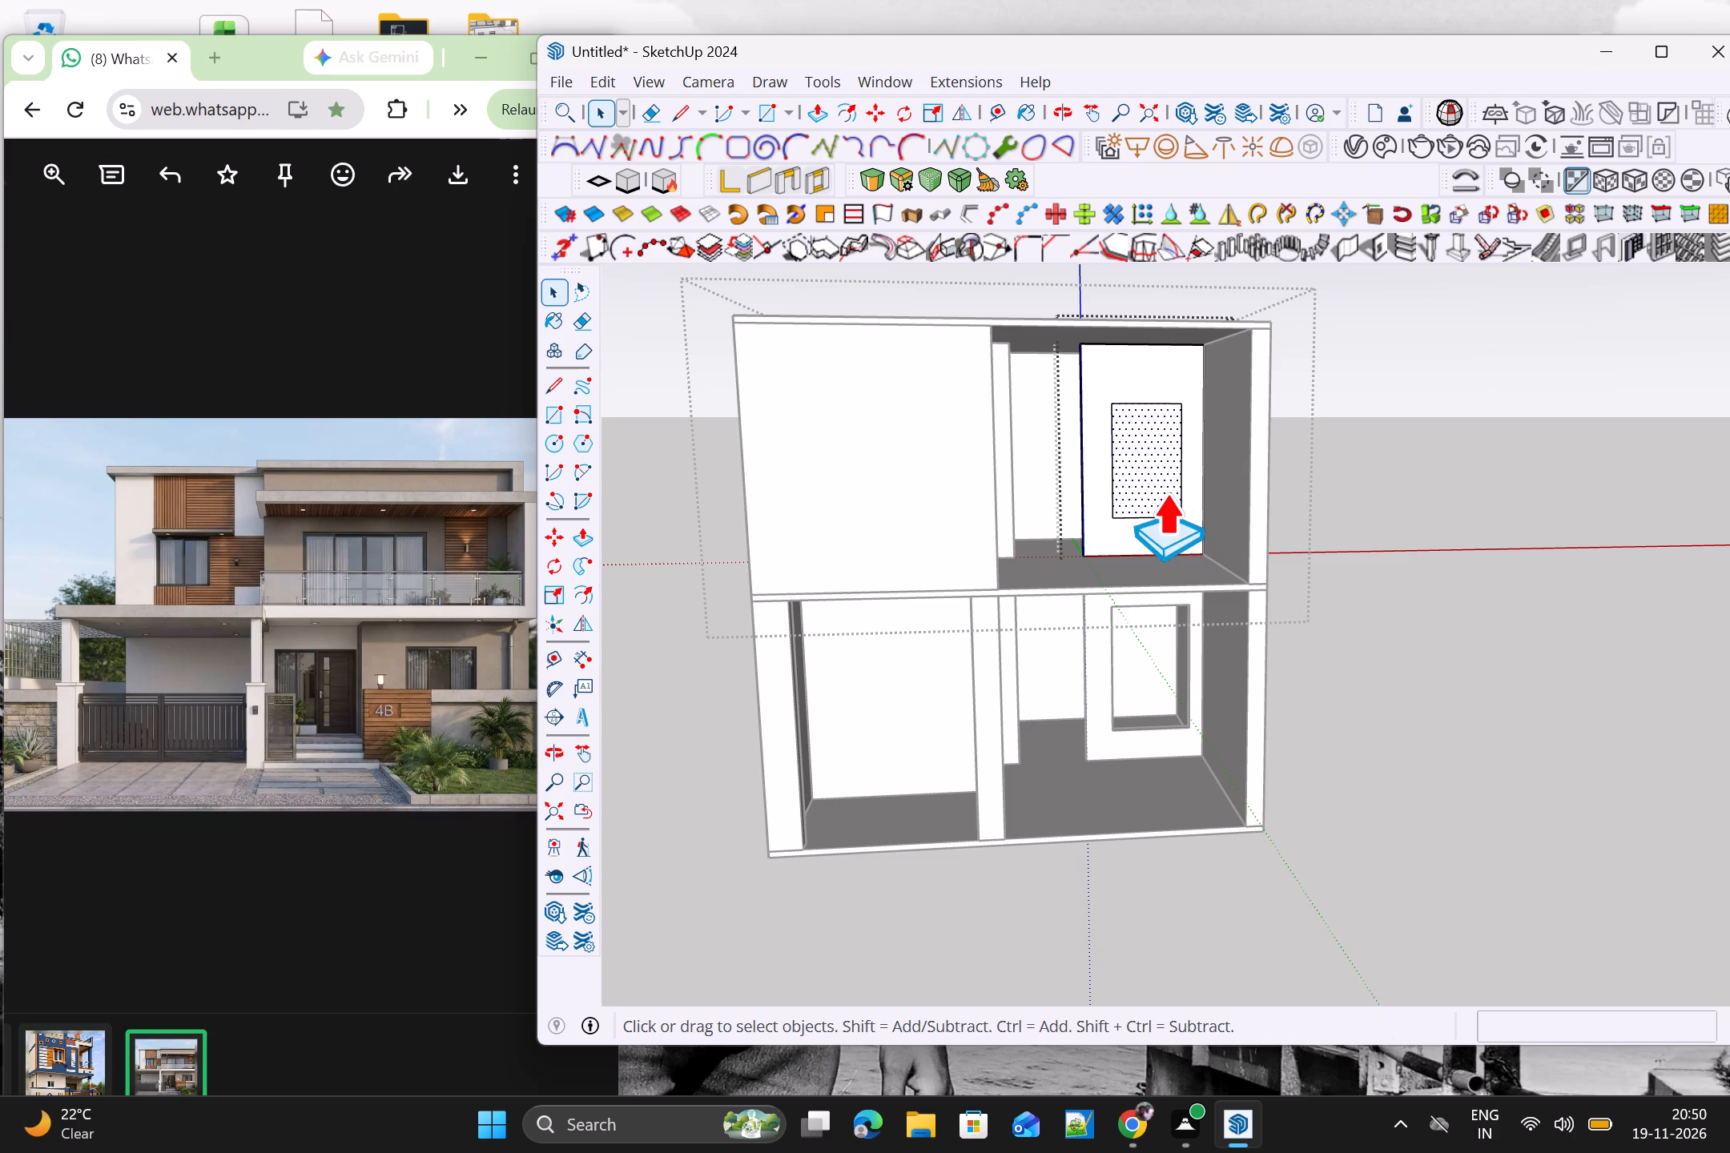
key("p")
scroll(1157, 483, "up", 4)
left_click(1153, 480)
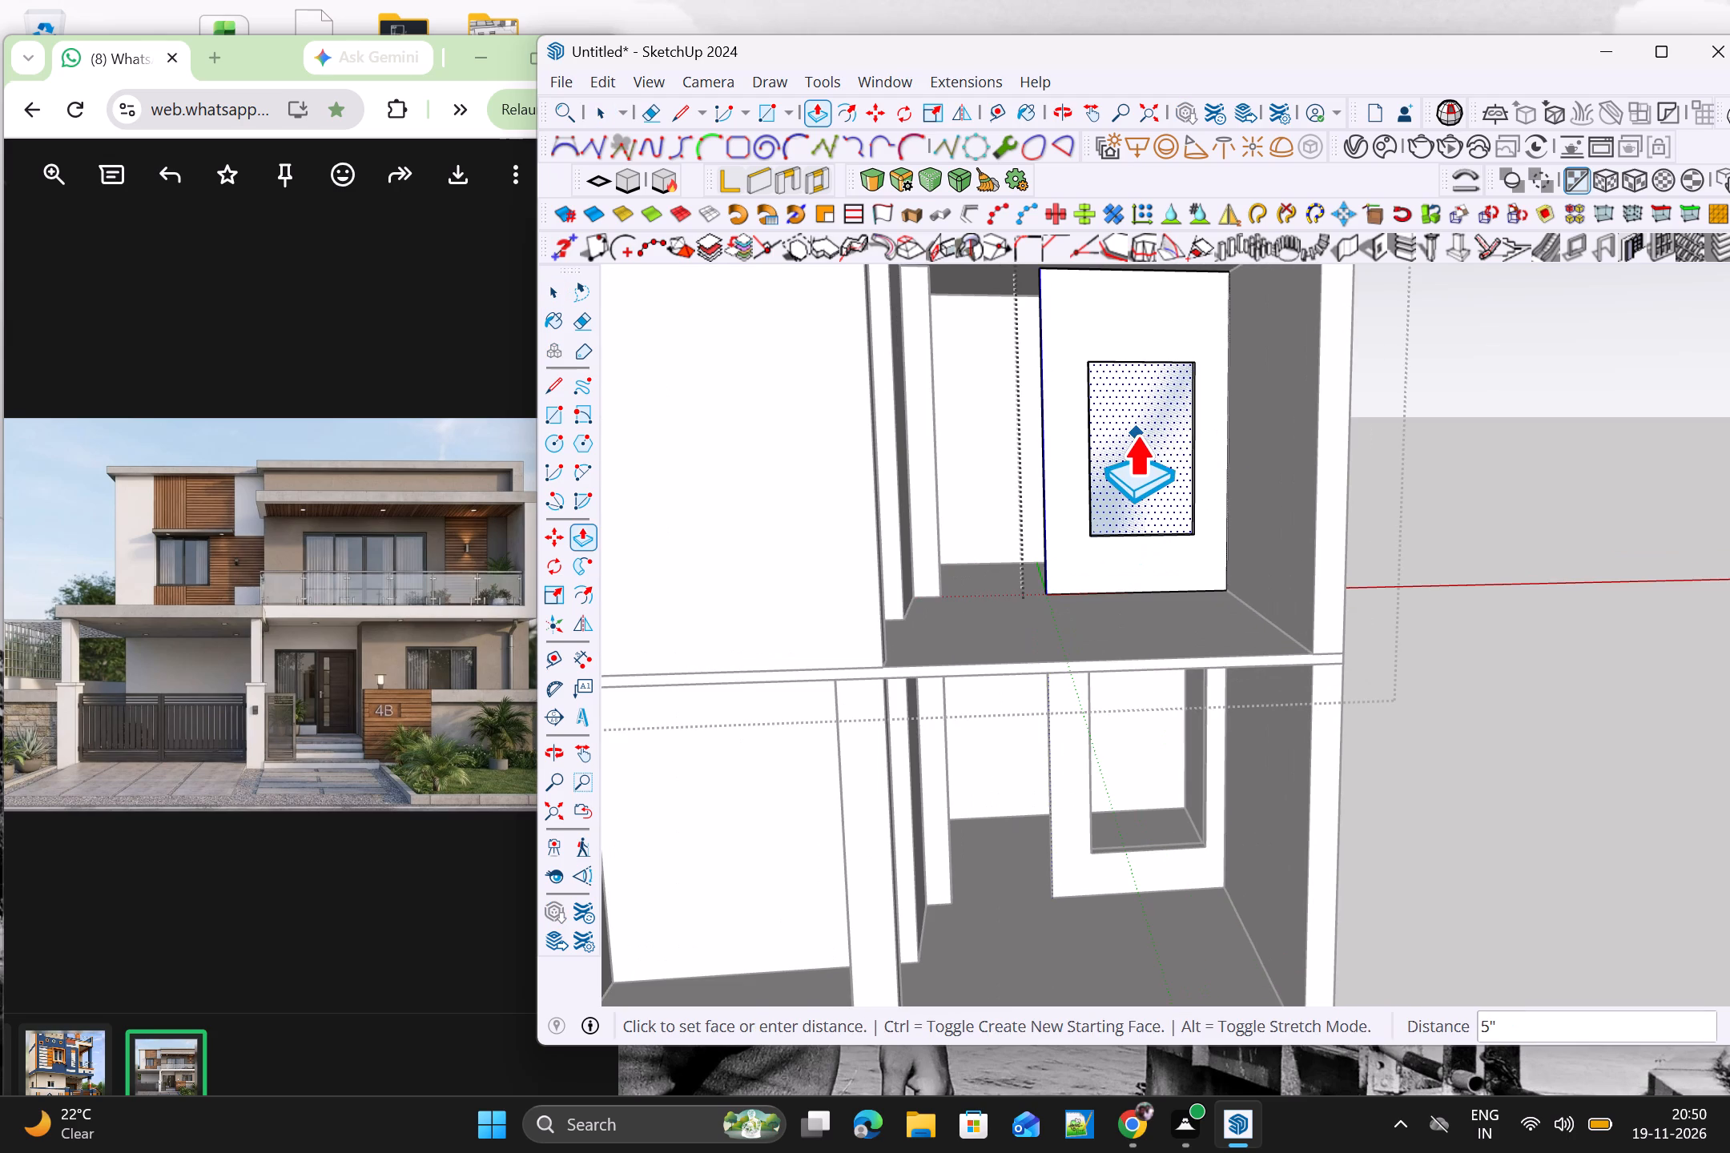
left_click(1137, 433)
key("space")
left_click(1445, 484)
scroll(1443, 492, "down", 4)
middle_click_drag(1511, 531, 1395, 625)
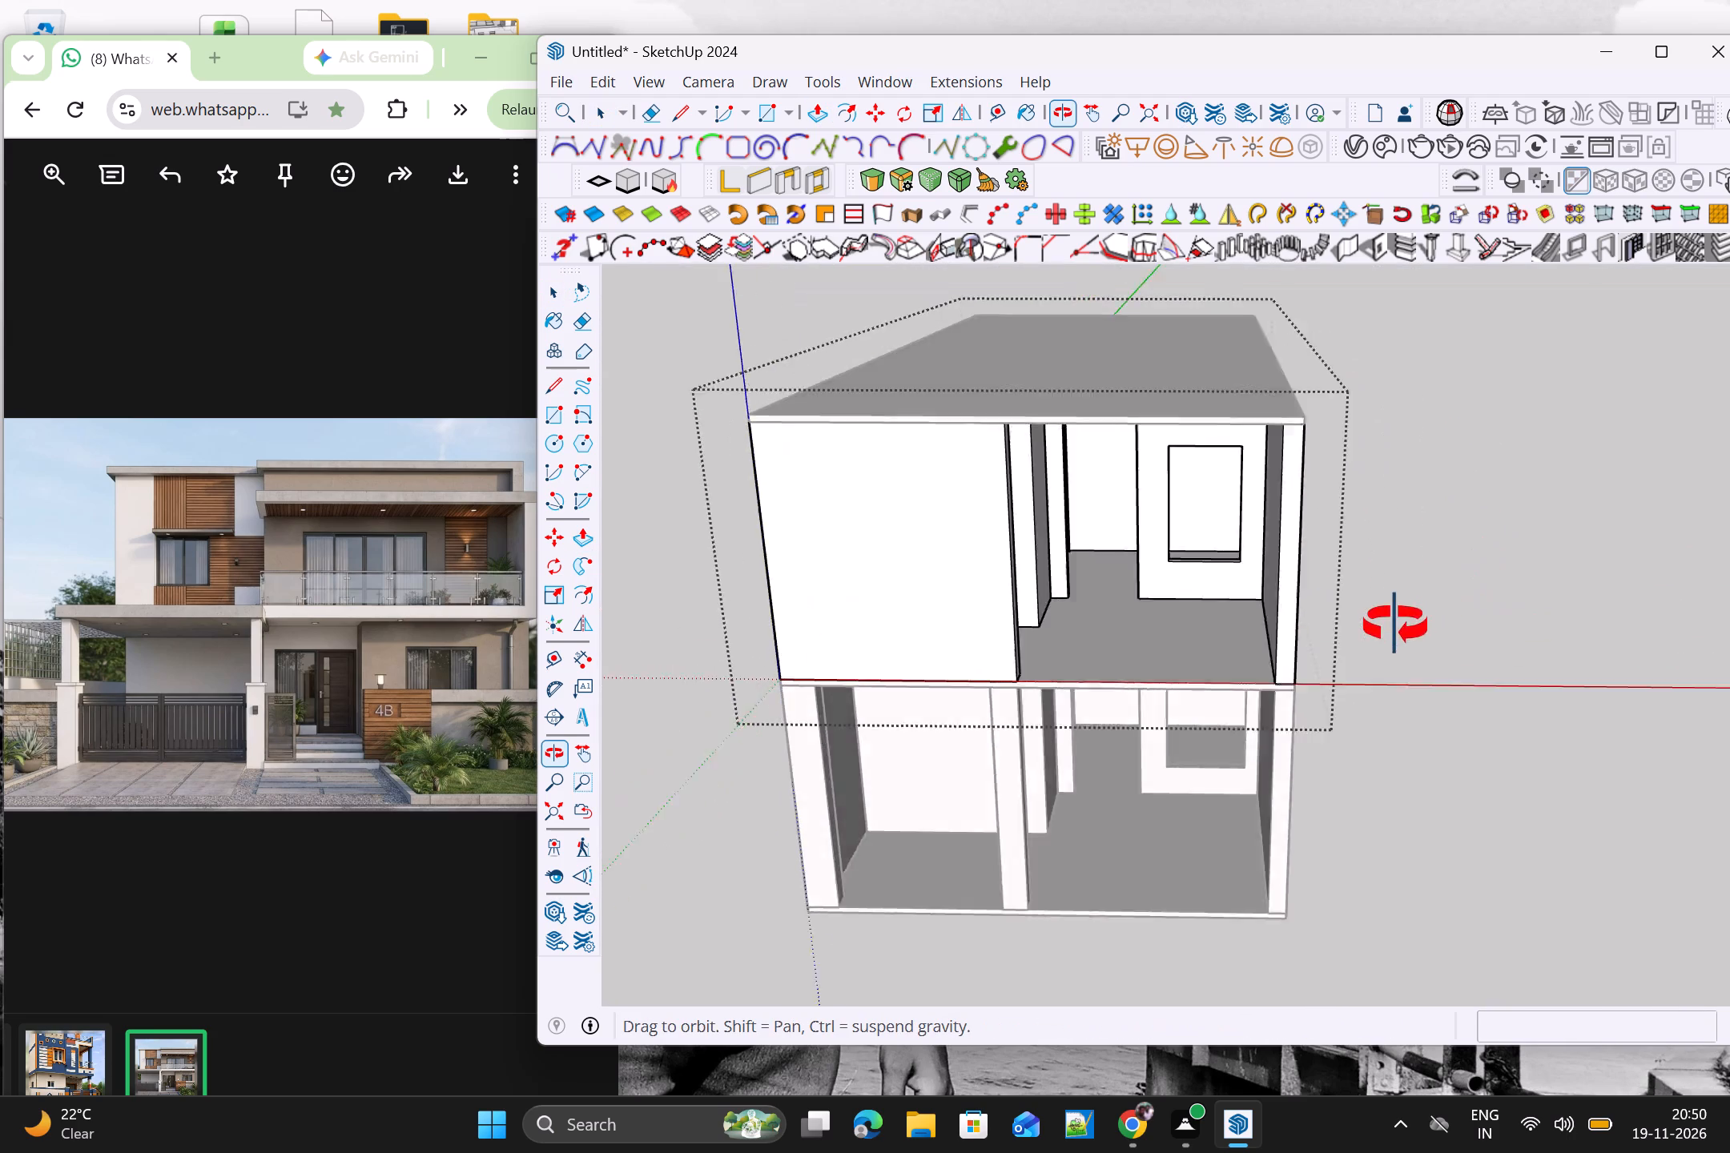
middle_click_drag(1395, 625, 1442, 545)
key("space")
left_click(1479, 567)
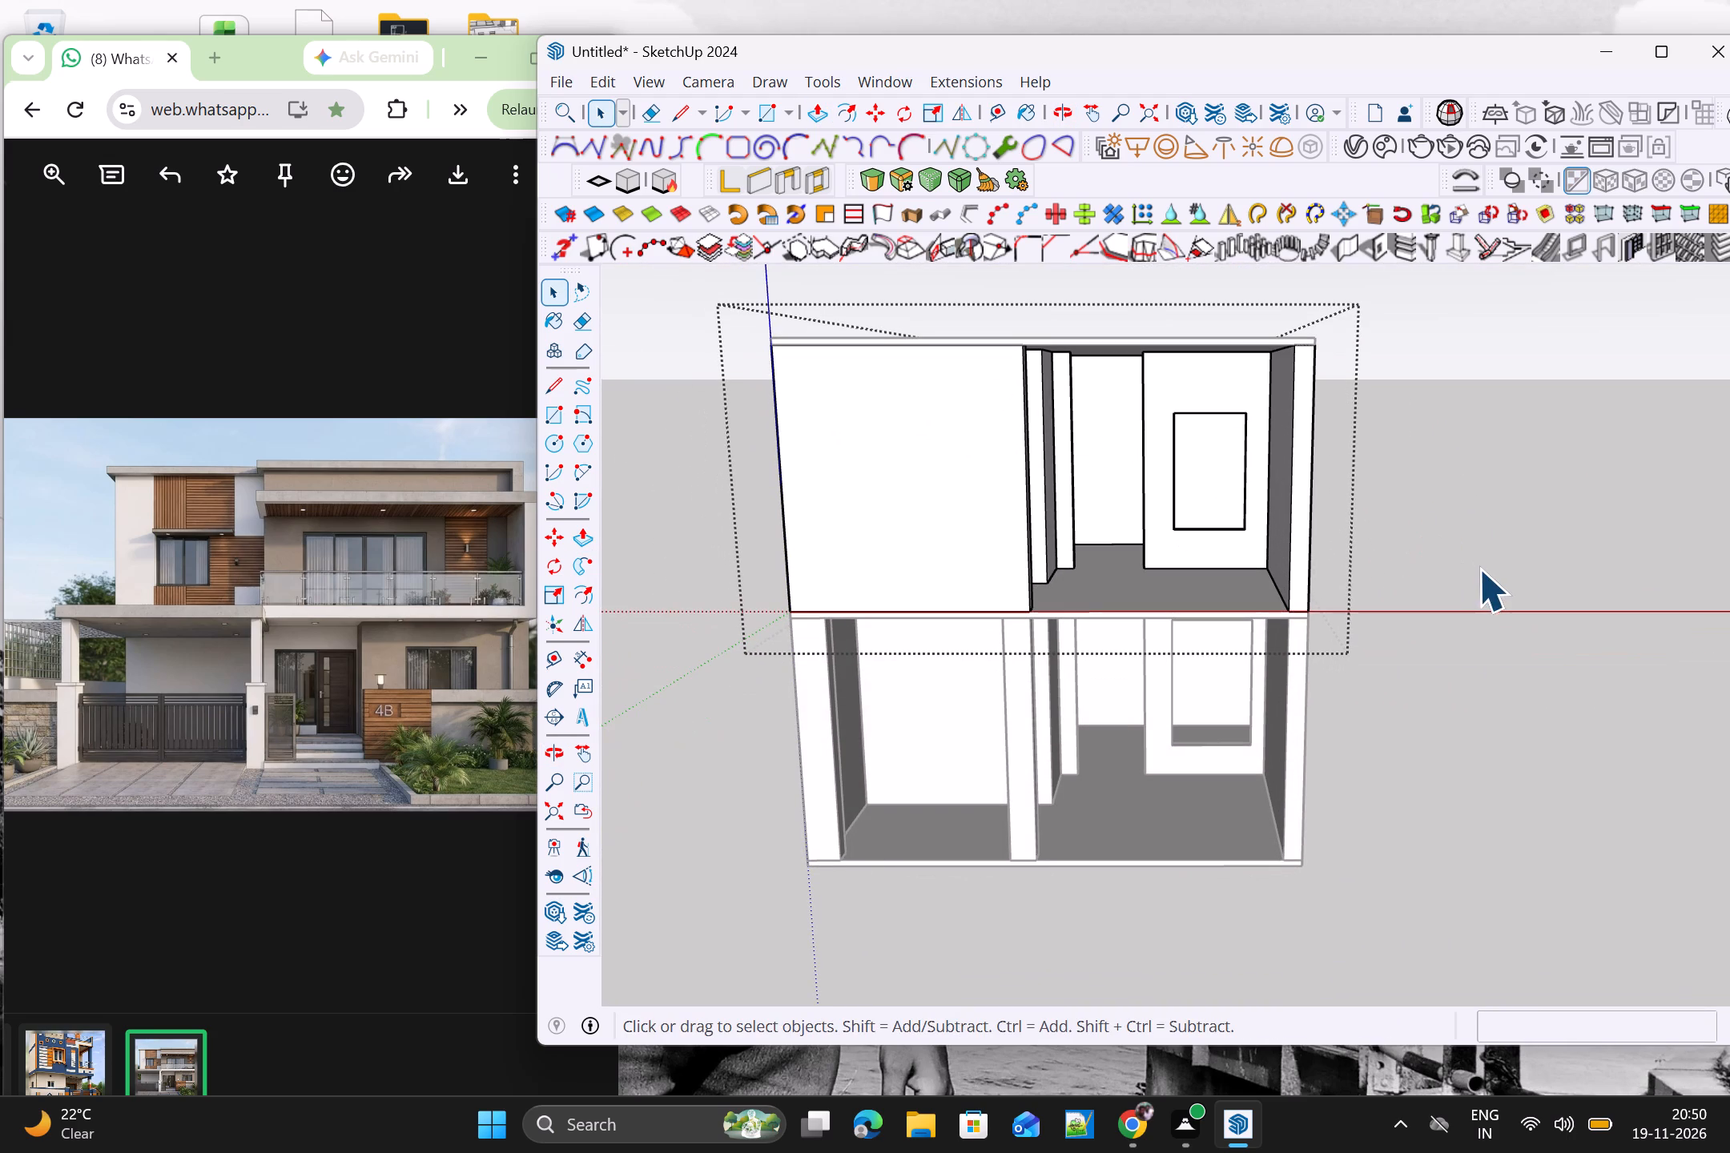
Examine the window openings on both floors and the recessed ground-floor entrance bay.
scroll(1466, 573, "down", 3)
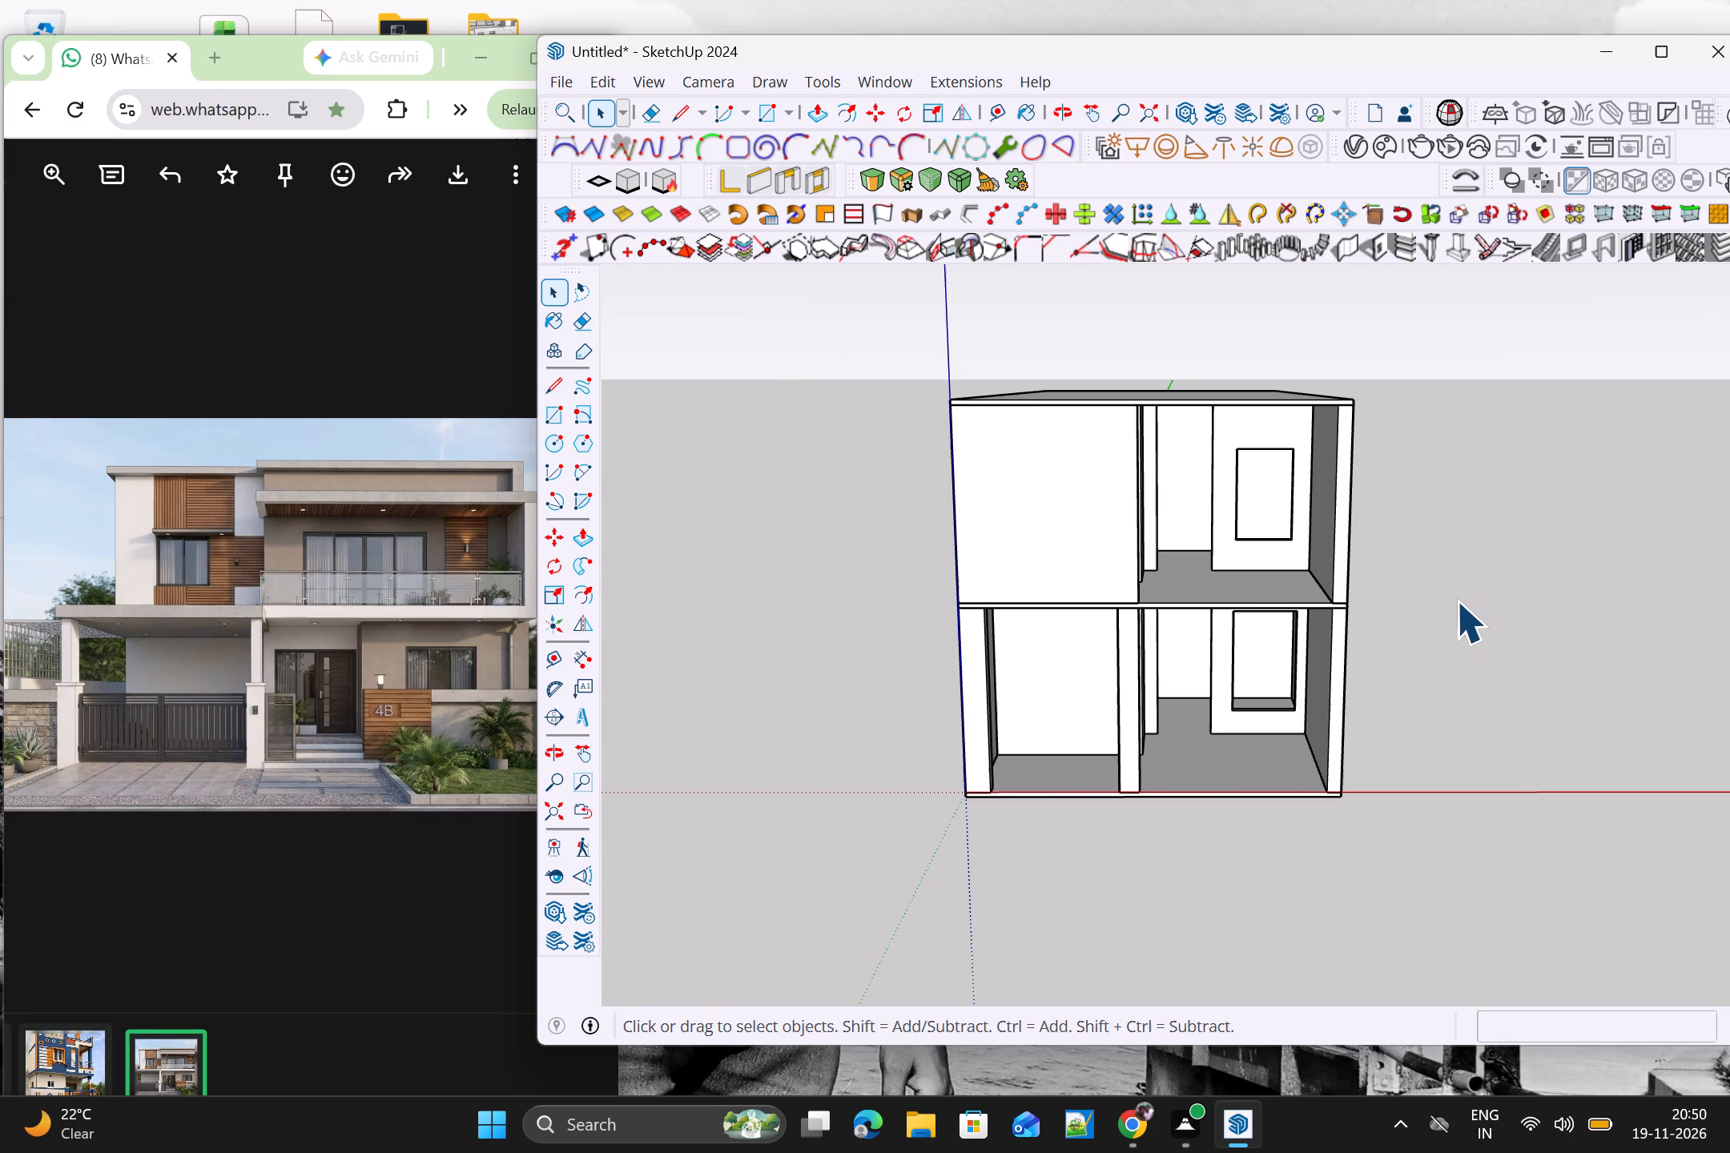
scroll(1358, 590, "up", 3)
scroll(1219, 572, "up", 1)
middle_click_drag(1217, 574, 1217, 580)
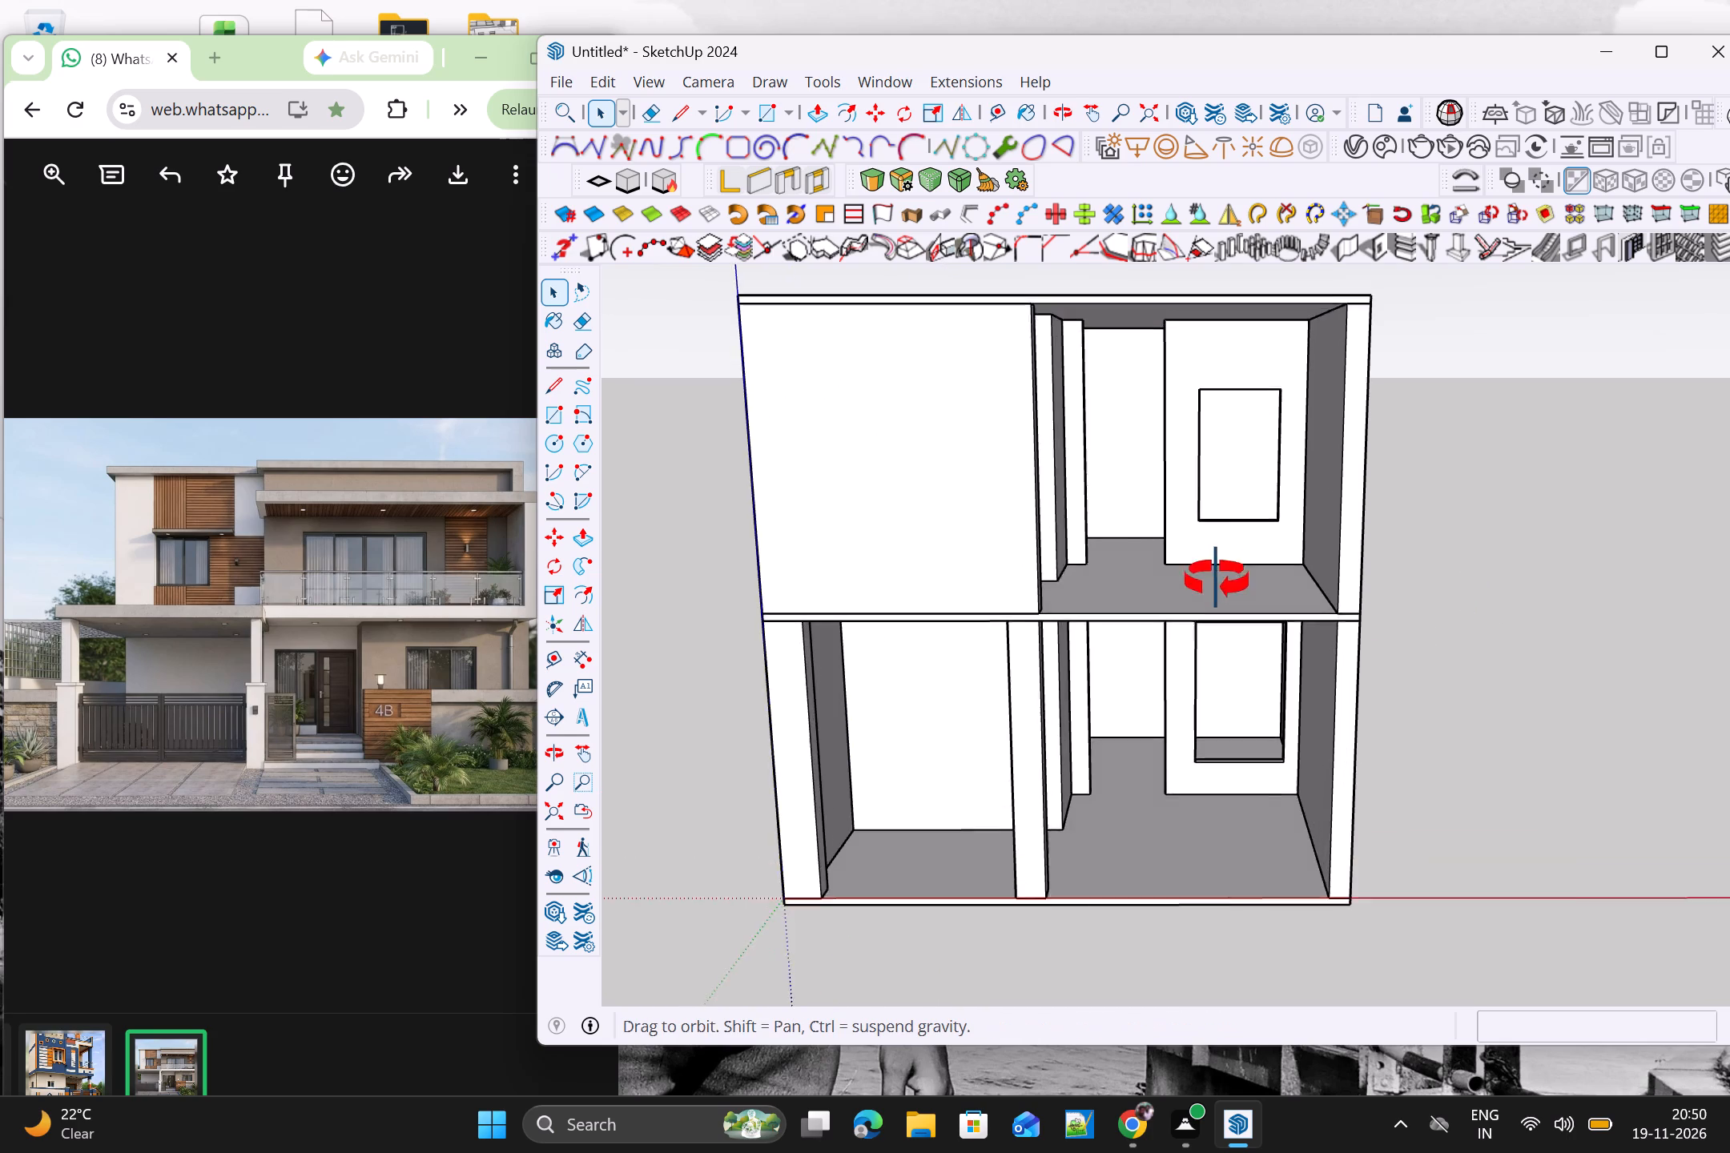
middle_click_drag(1217, 580, 1205, 491)
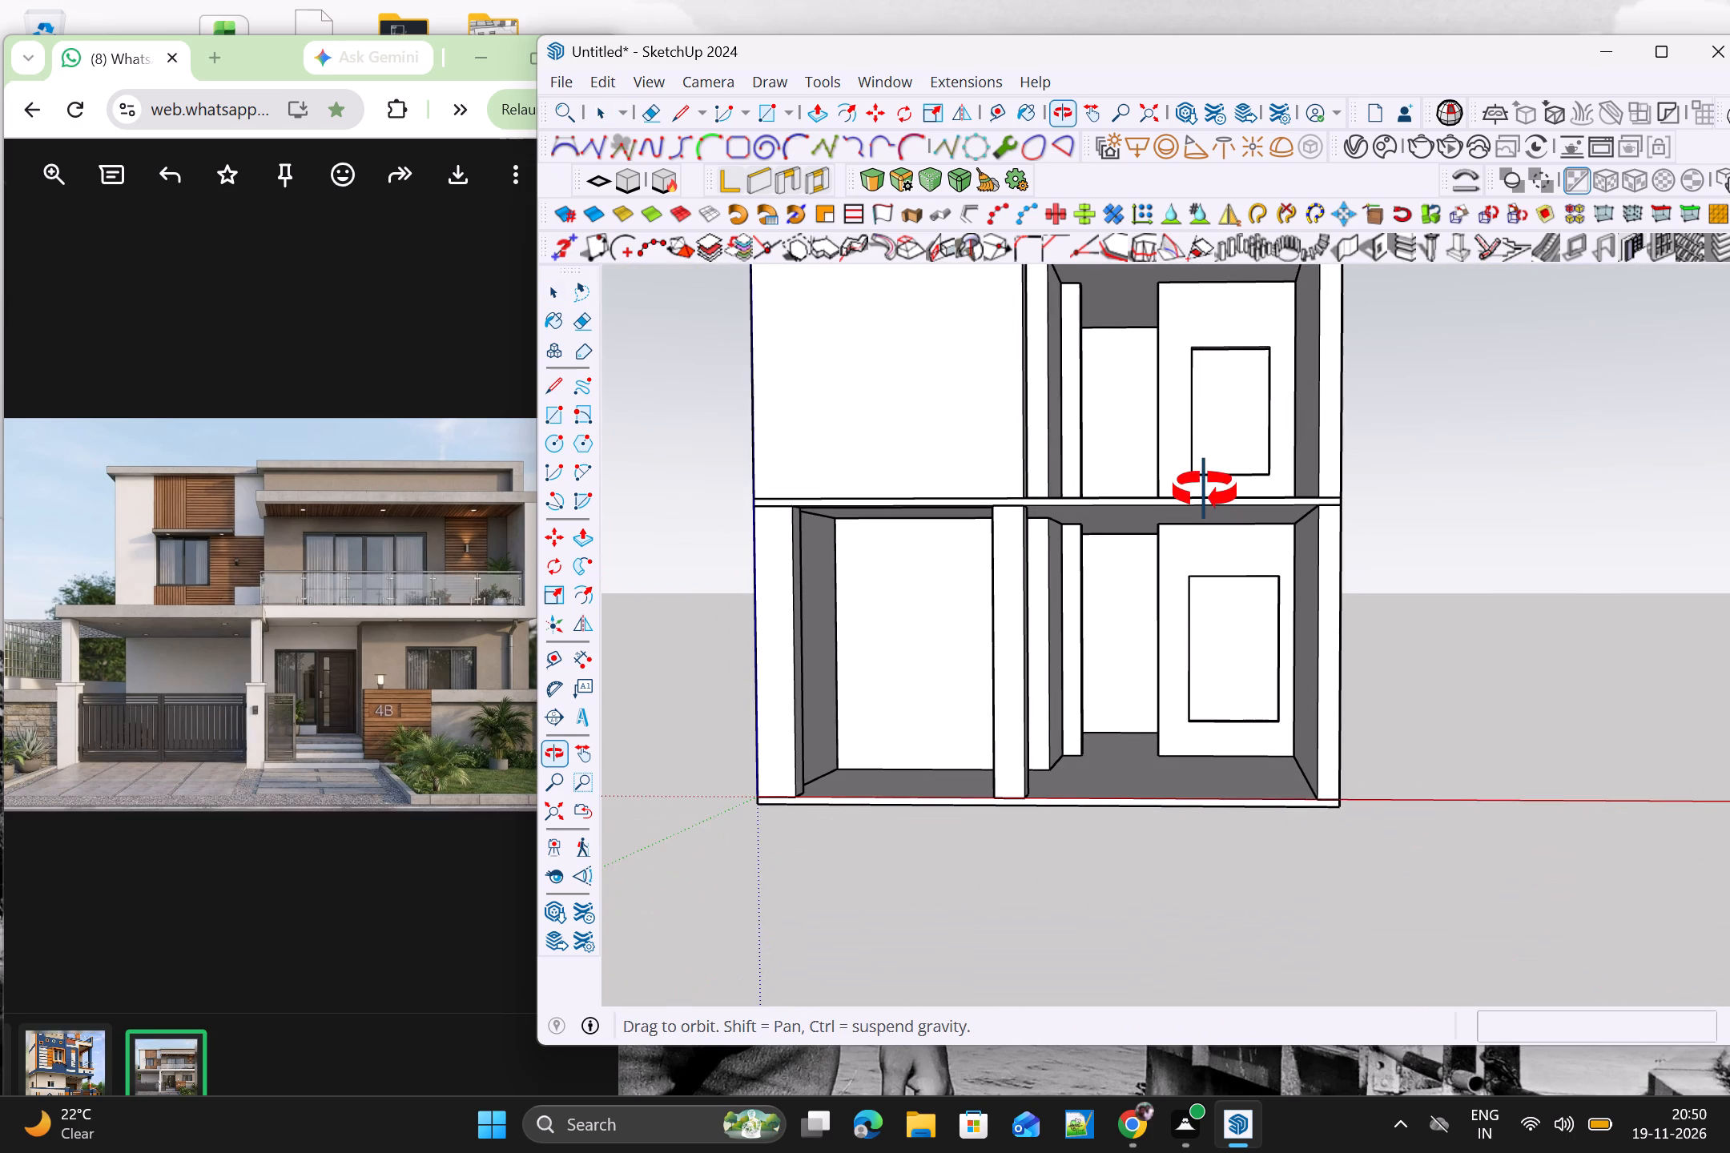
middle_click_drag(1205, 491, 1216, 497)
scroll(1174, 532, "up", 3)
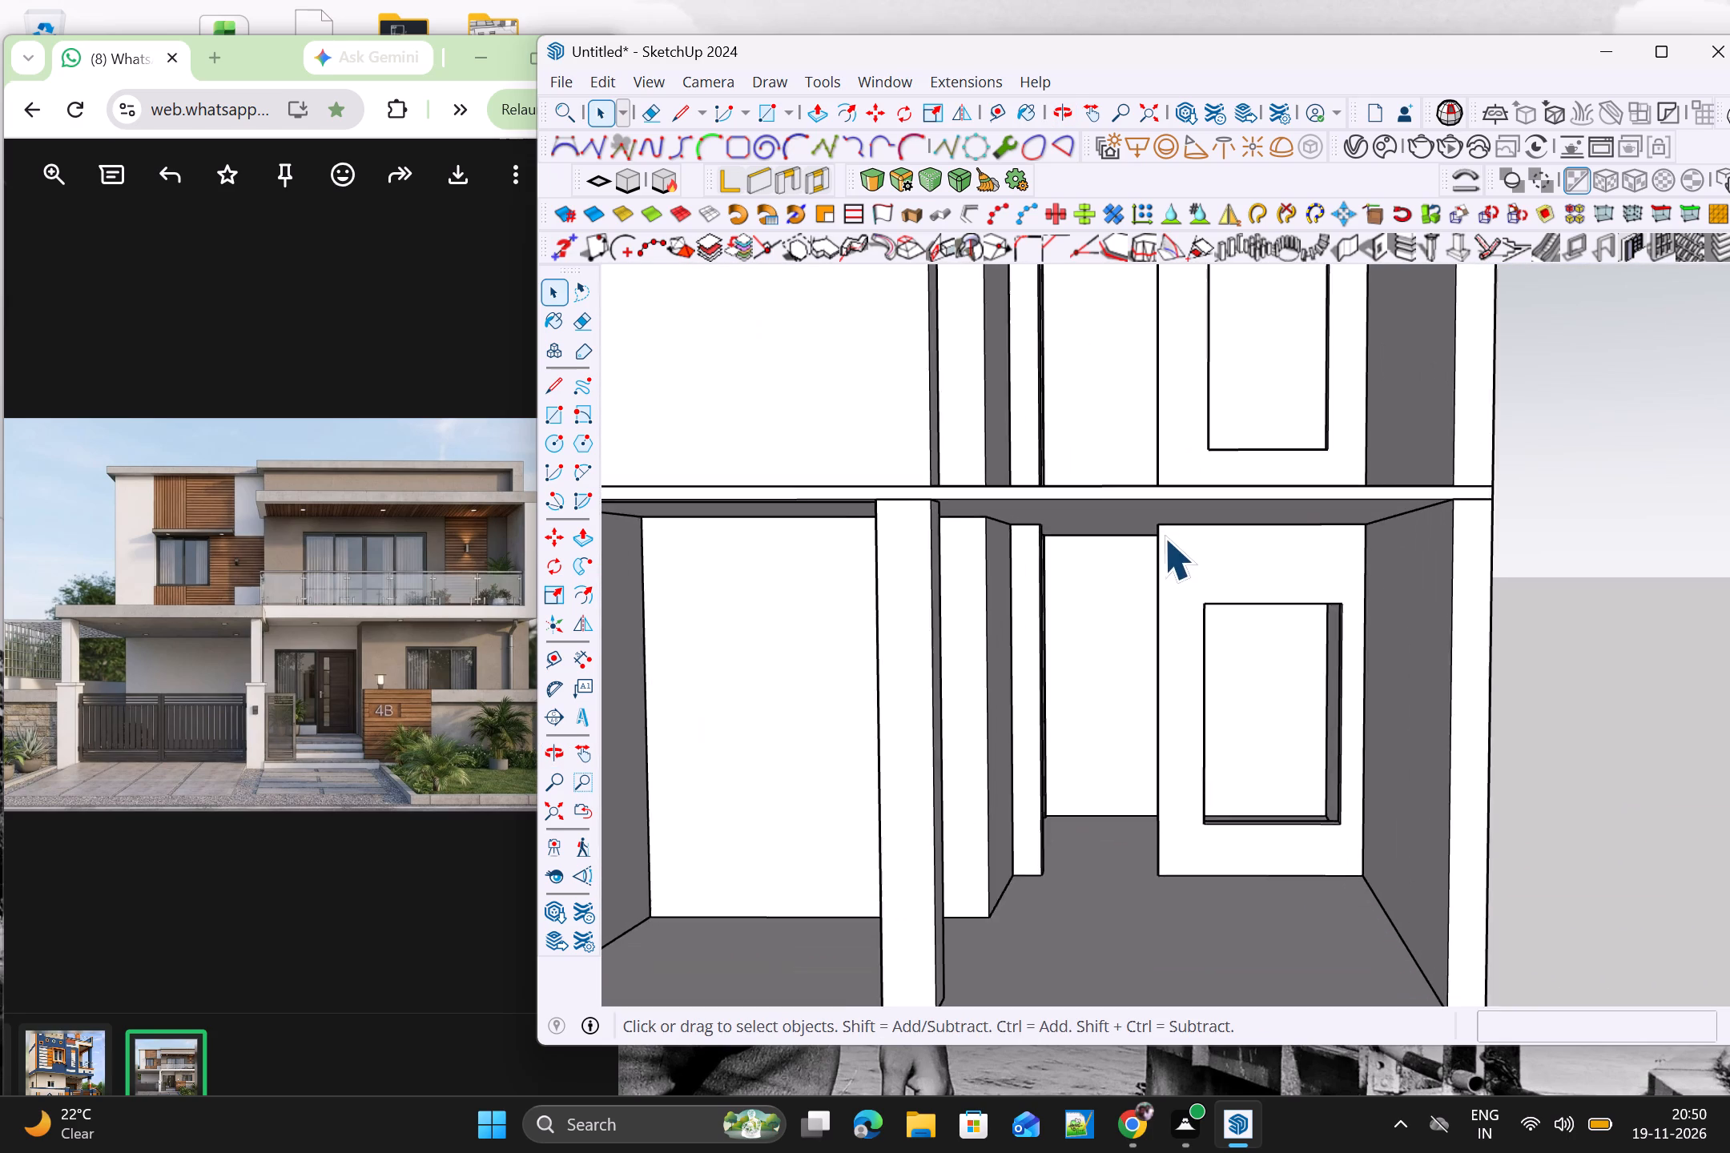
scroll(1164, 537, "up", 3)
scroll(1081, 994, "down", 7)
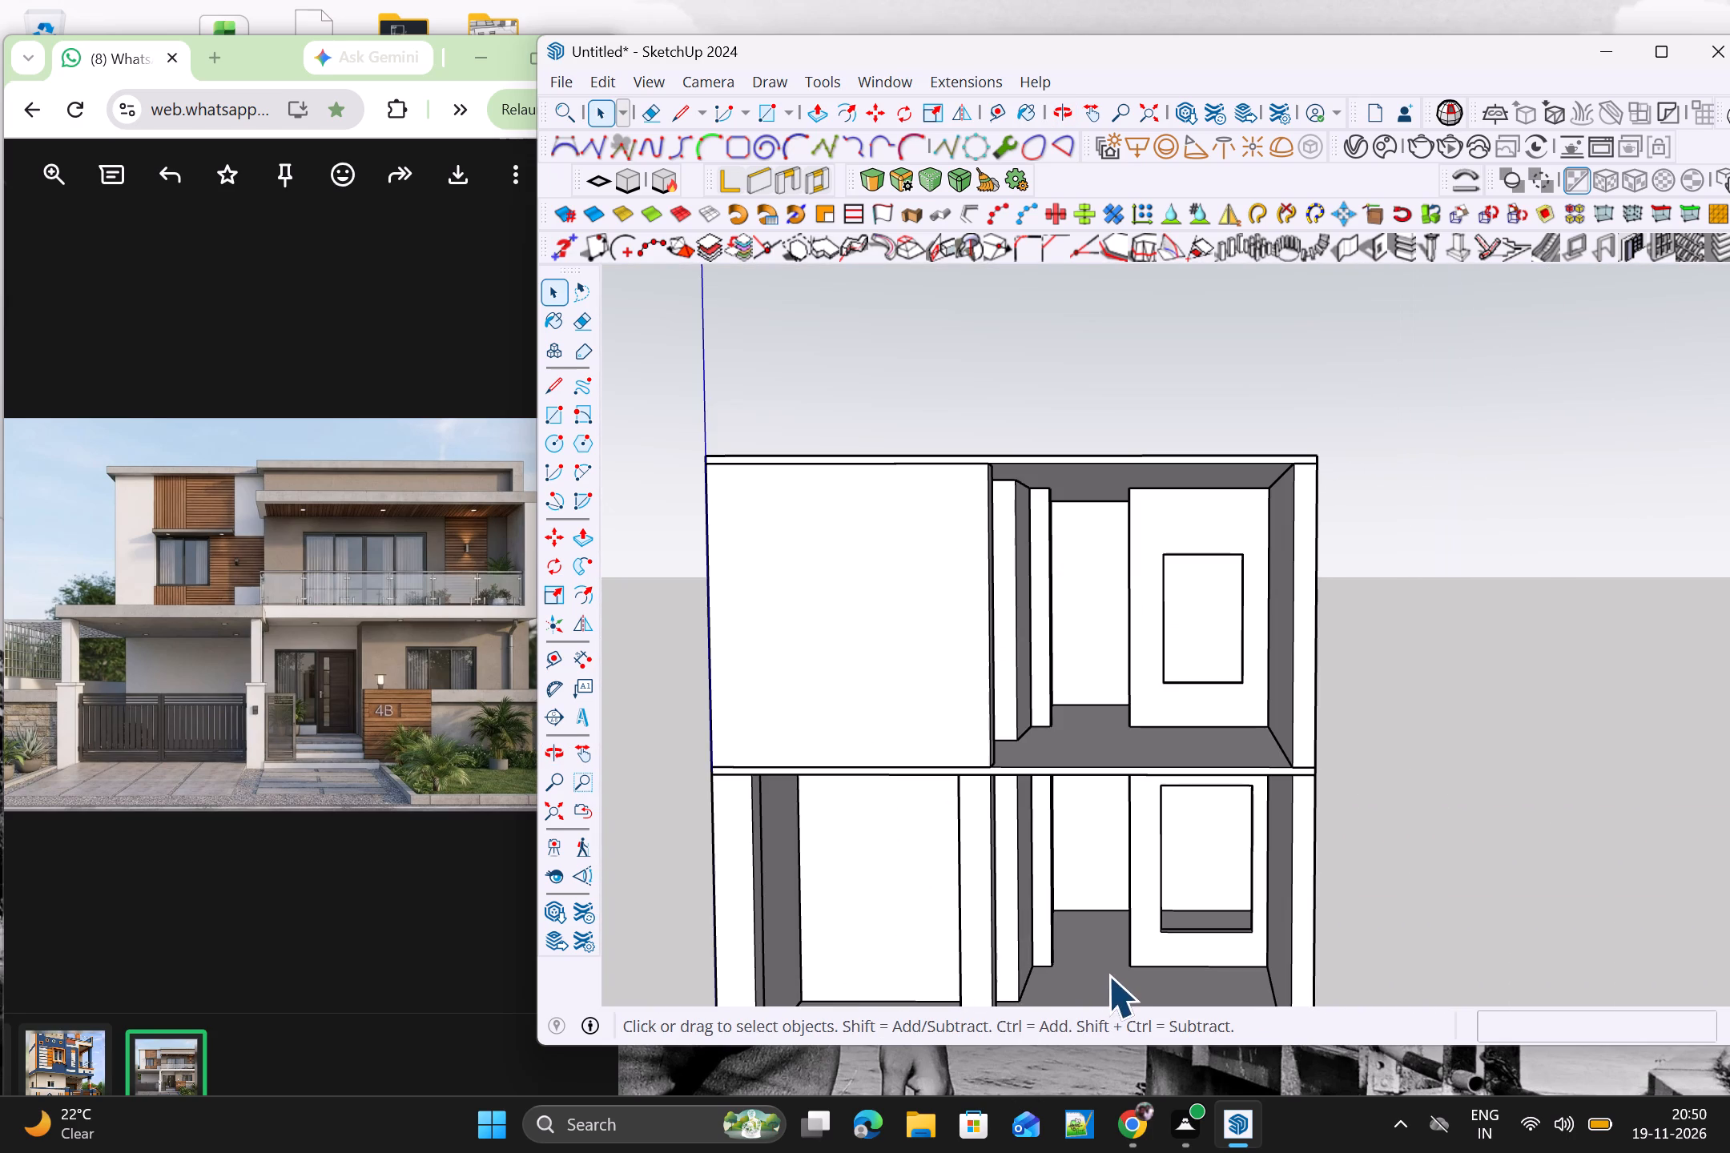
middle_click_drag(1112, 971, 1091, 774, "shift")
scroll(1418, 796, "up", 1)
middle_click_drag(1409, 834, 1340, 914)
Draw a floor rectangle about 3' 6 1/2" wide across the ground-floor doorway gap beside the window, spanning the wall thickness.
scroll(979, 900, "up", 2)
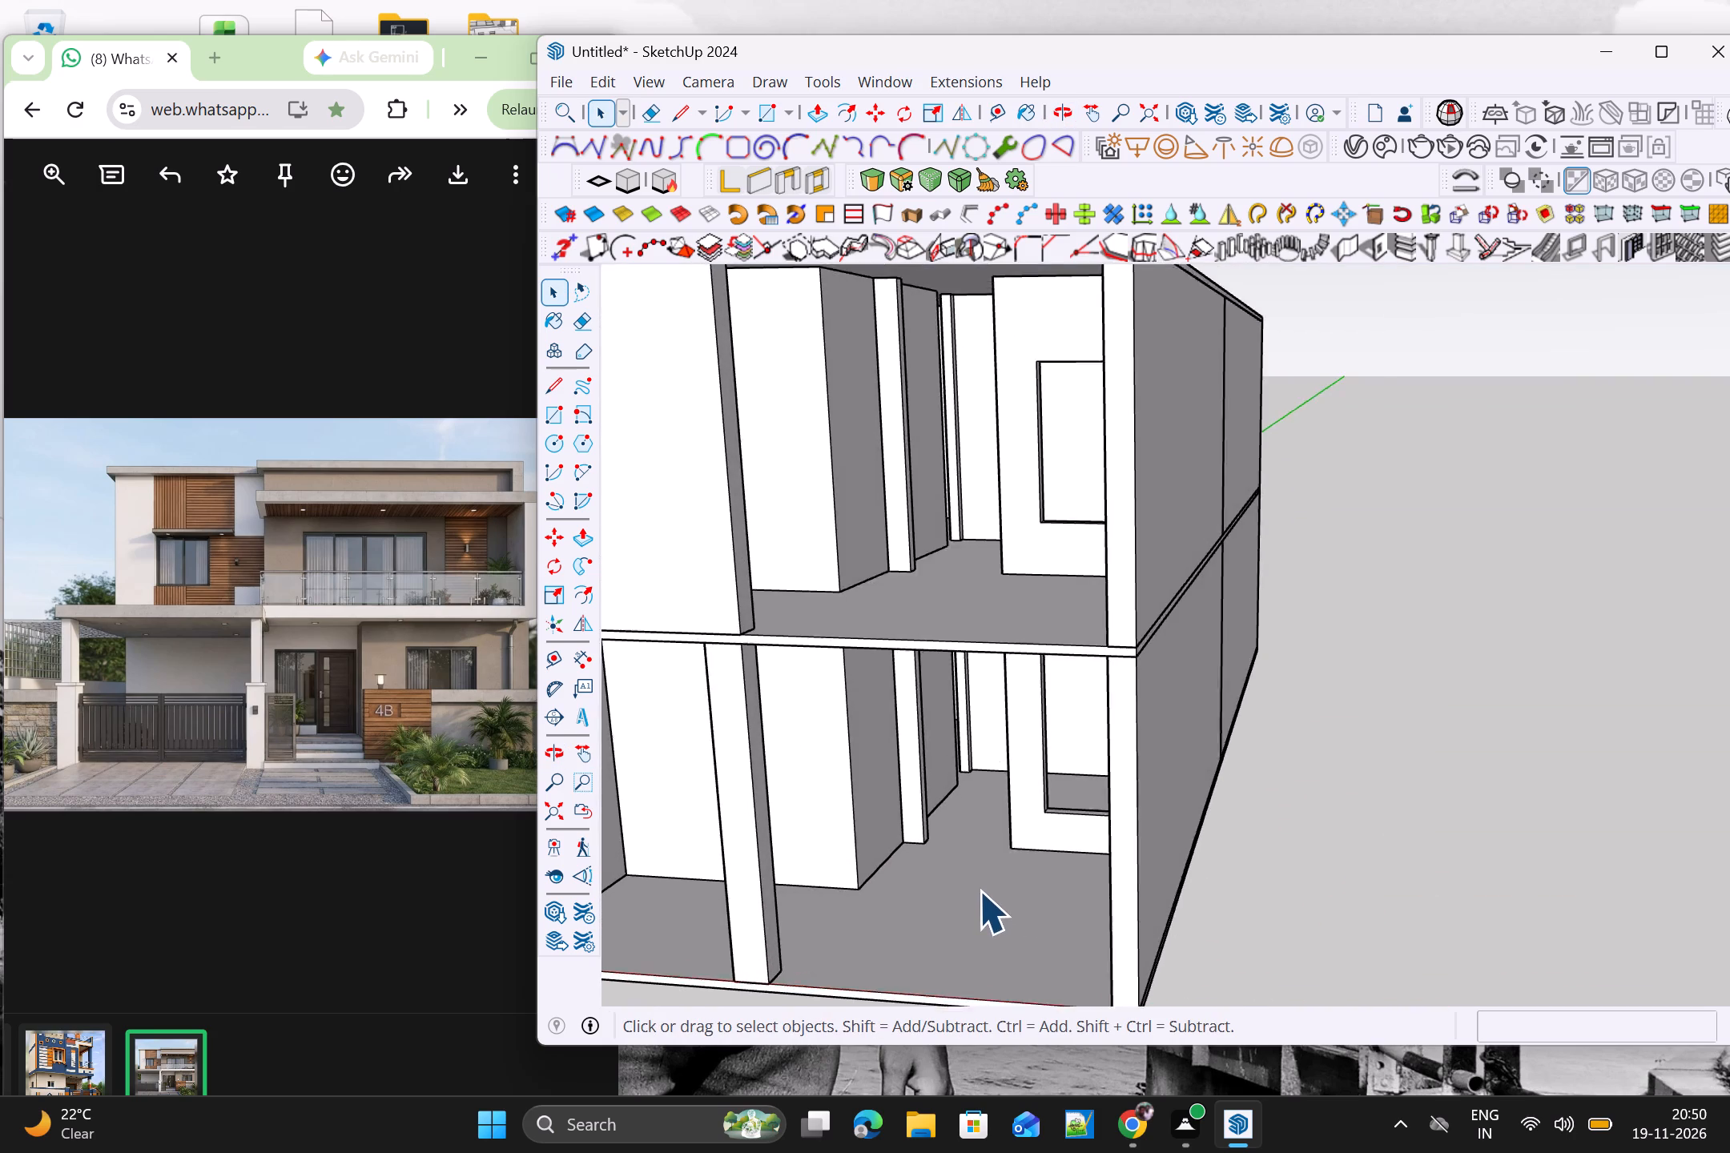
scroll(979, 890, "up", 5)
middle_click_drag(859, 828, 975, 898)
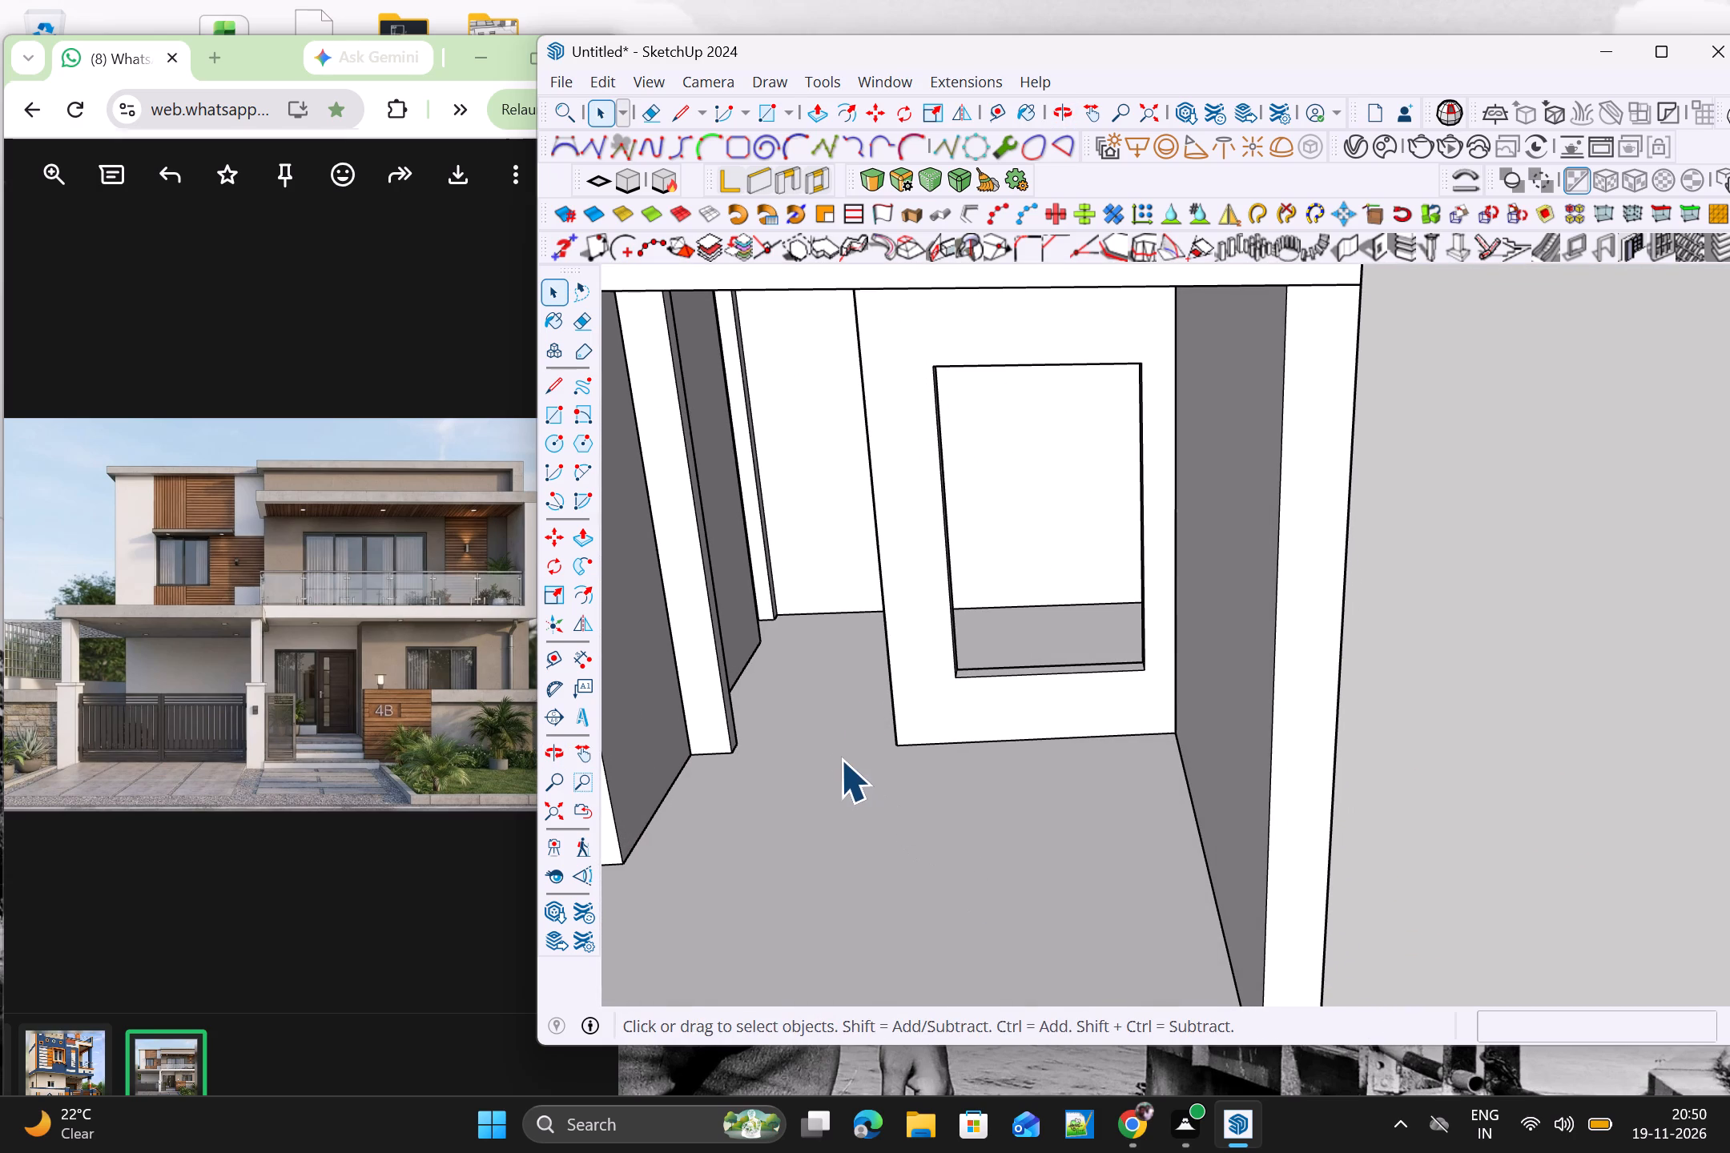
key("r")
scroll(831, 744, "up", 4)
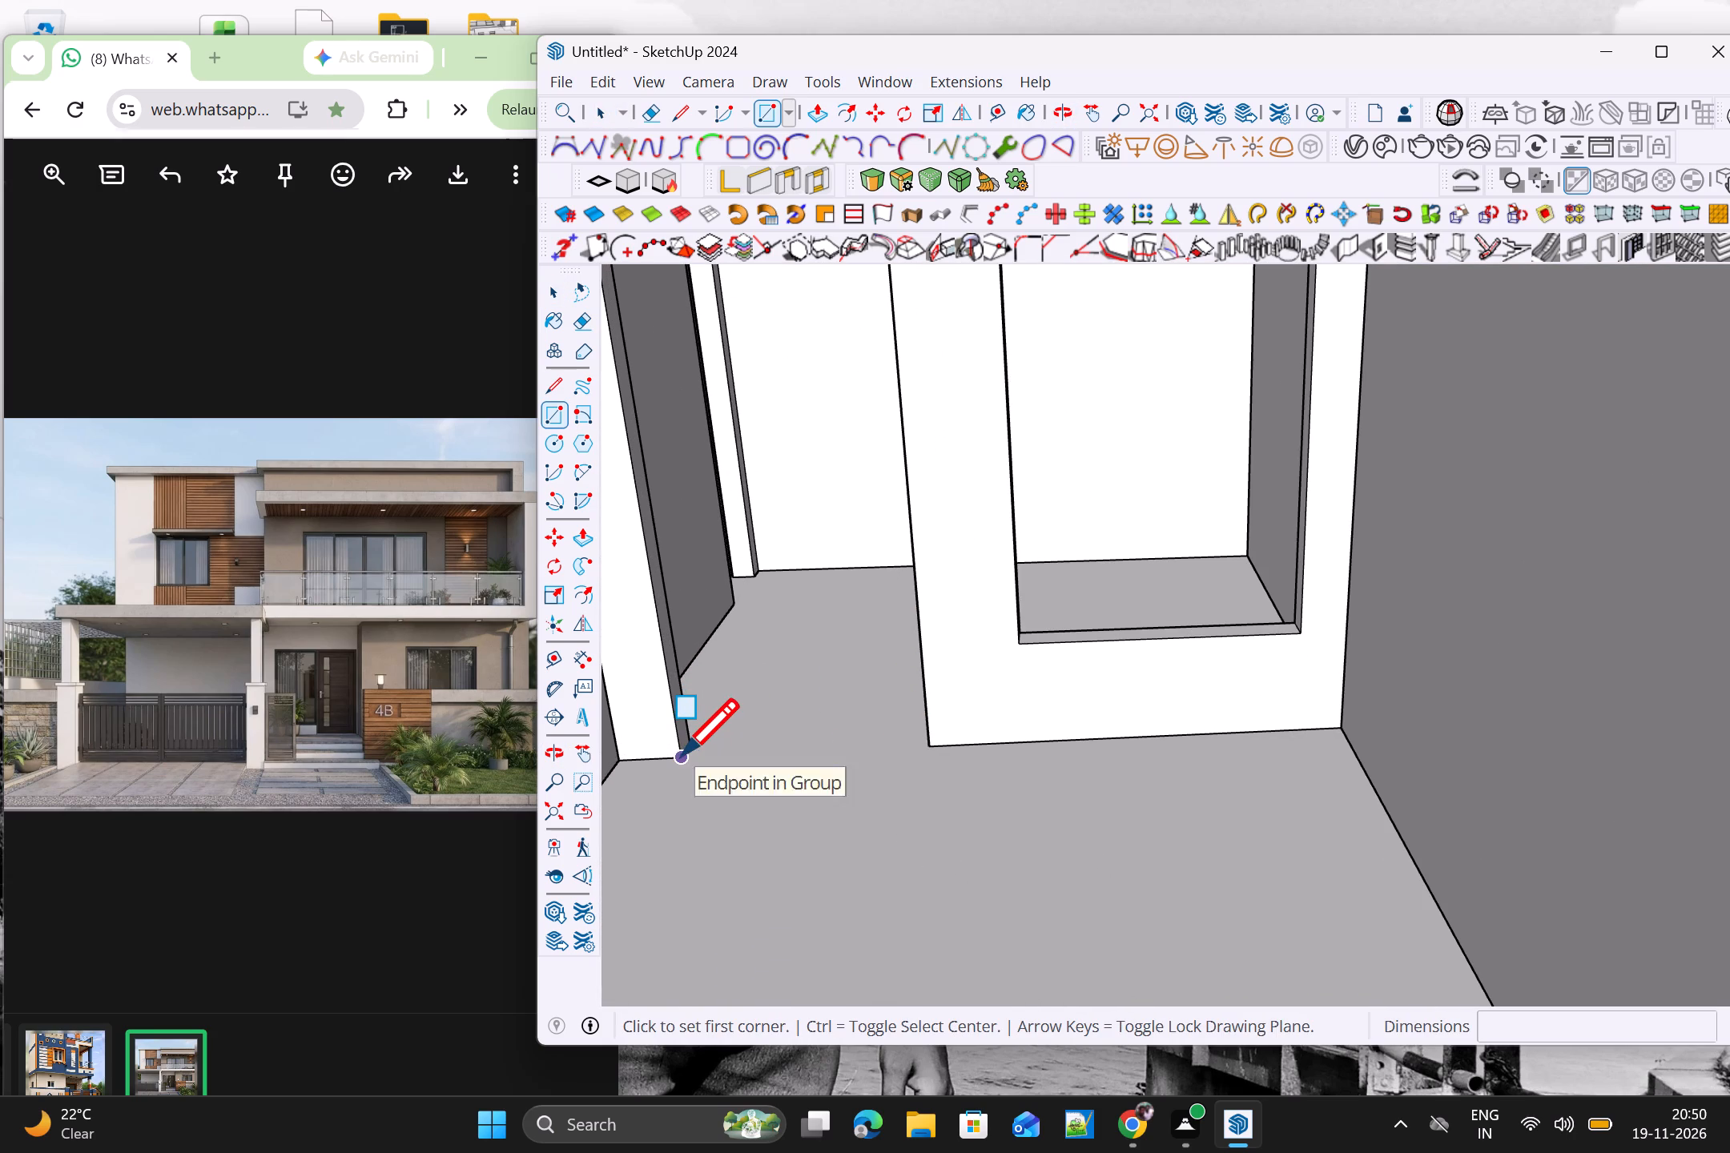
left_click(682, 757)
scroll(910, 749, "up", 5)
middle_click_drag(908, 747, 1034, 770)
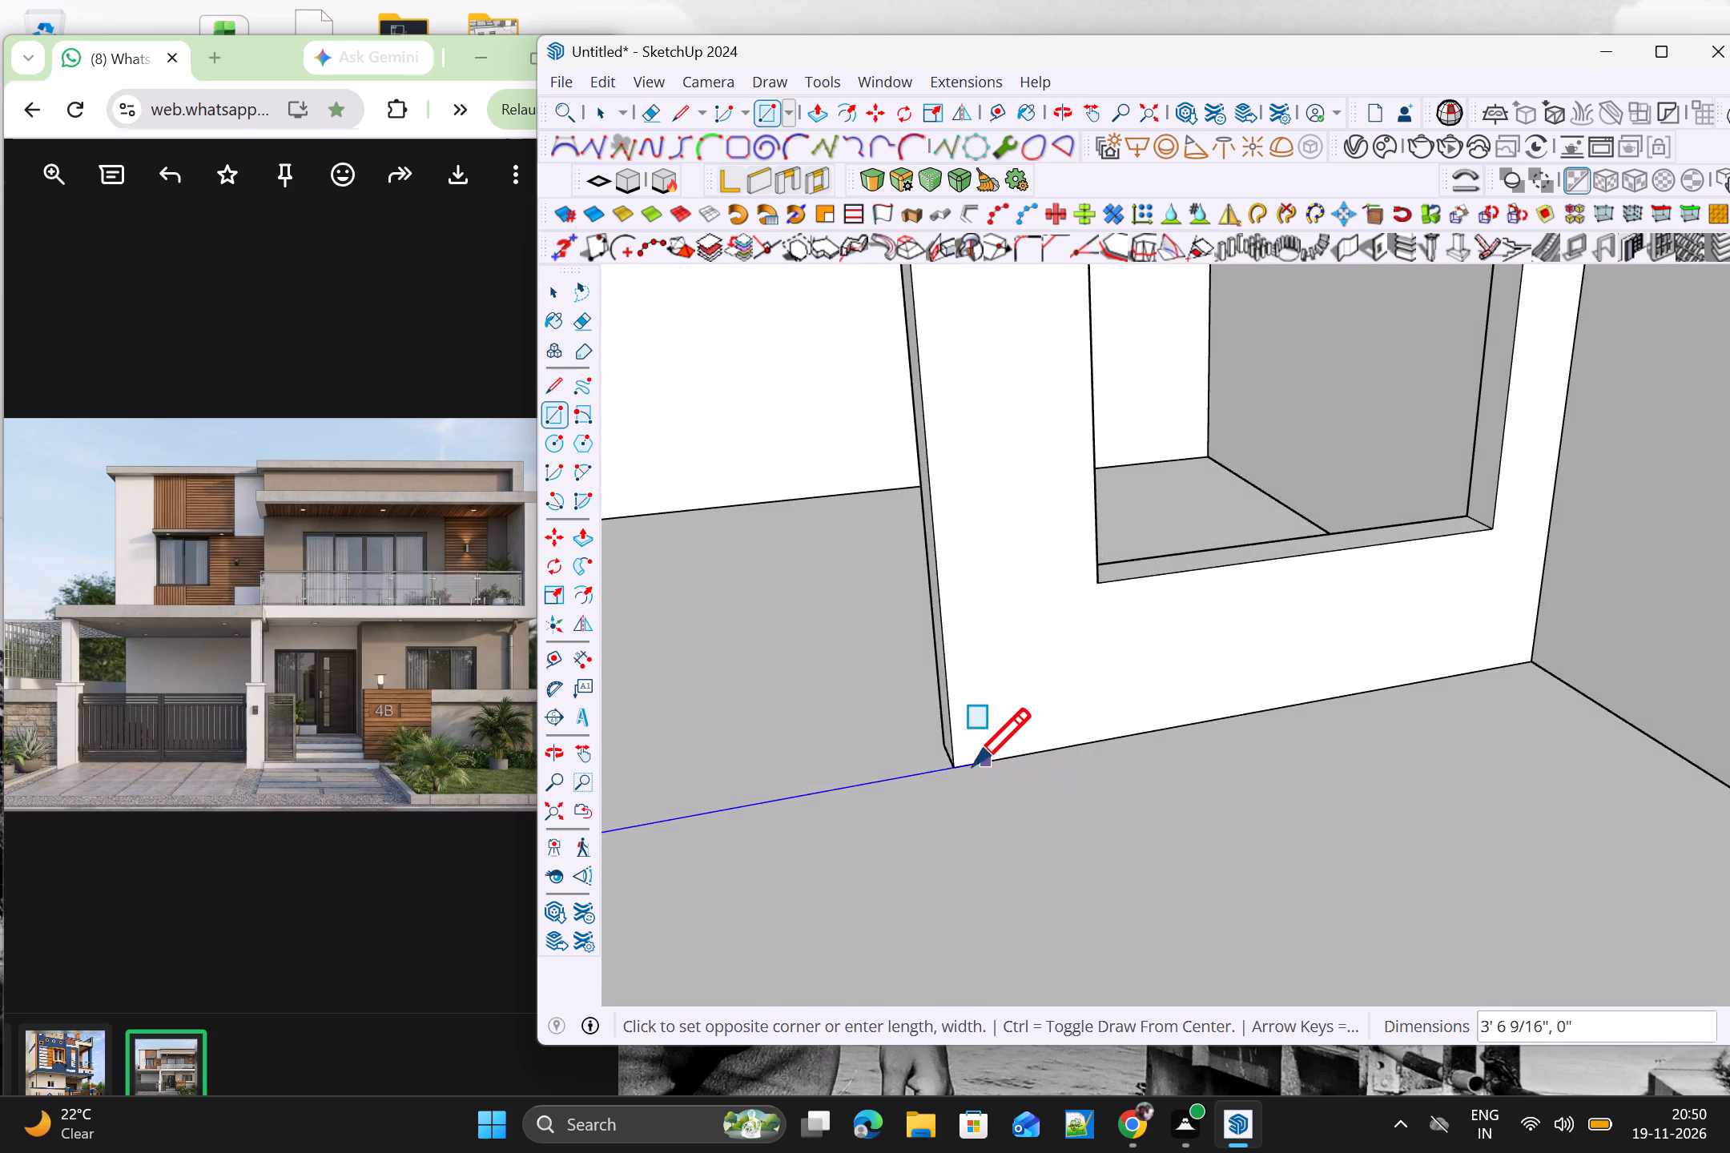
left_click(942, 743)
scroll(945, 747, "down", 5)
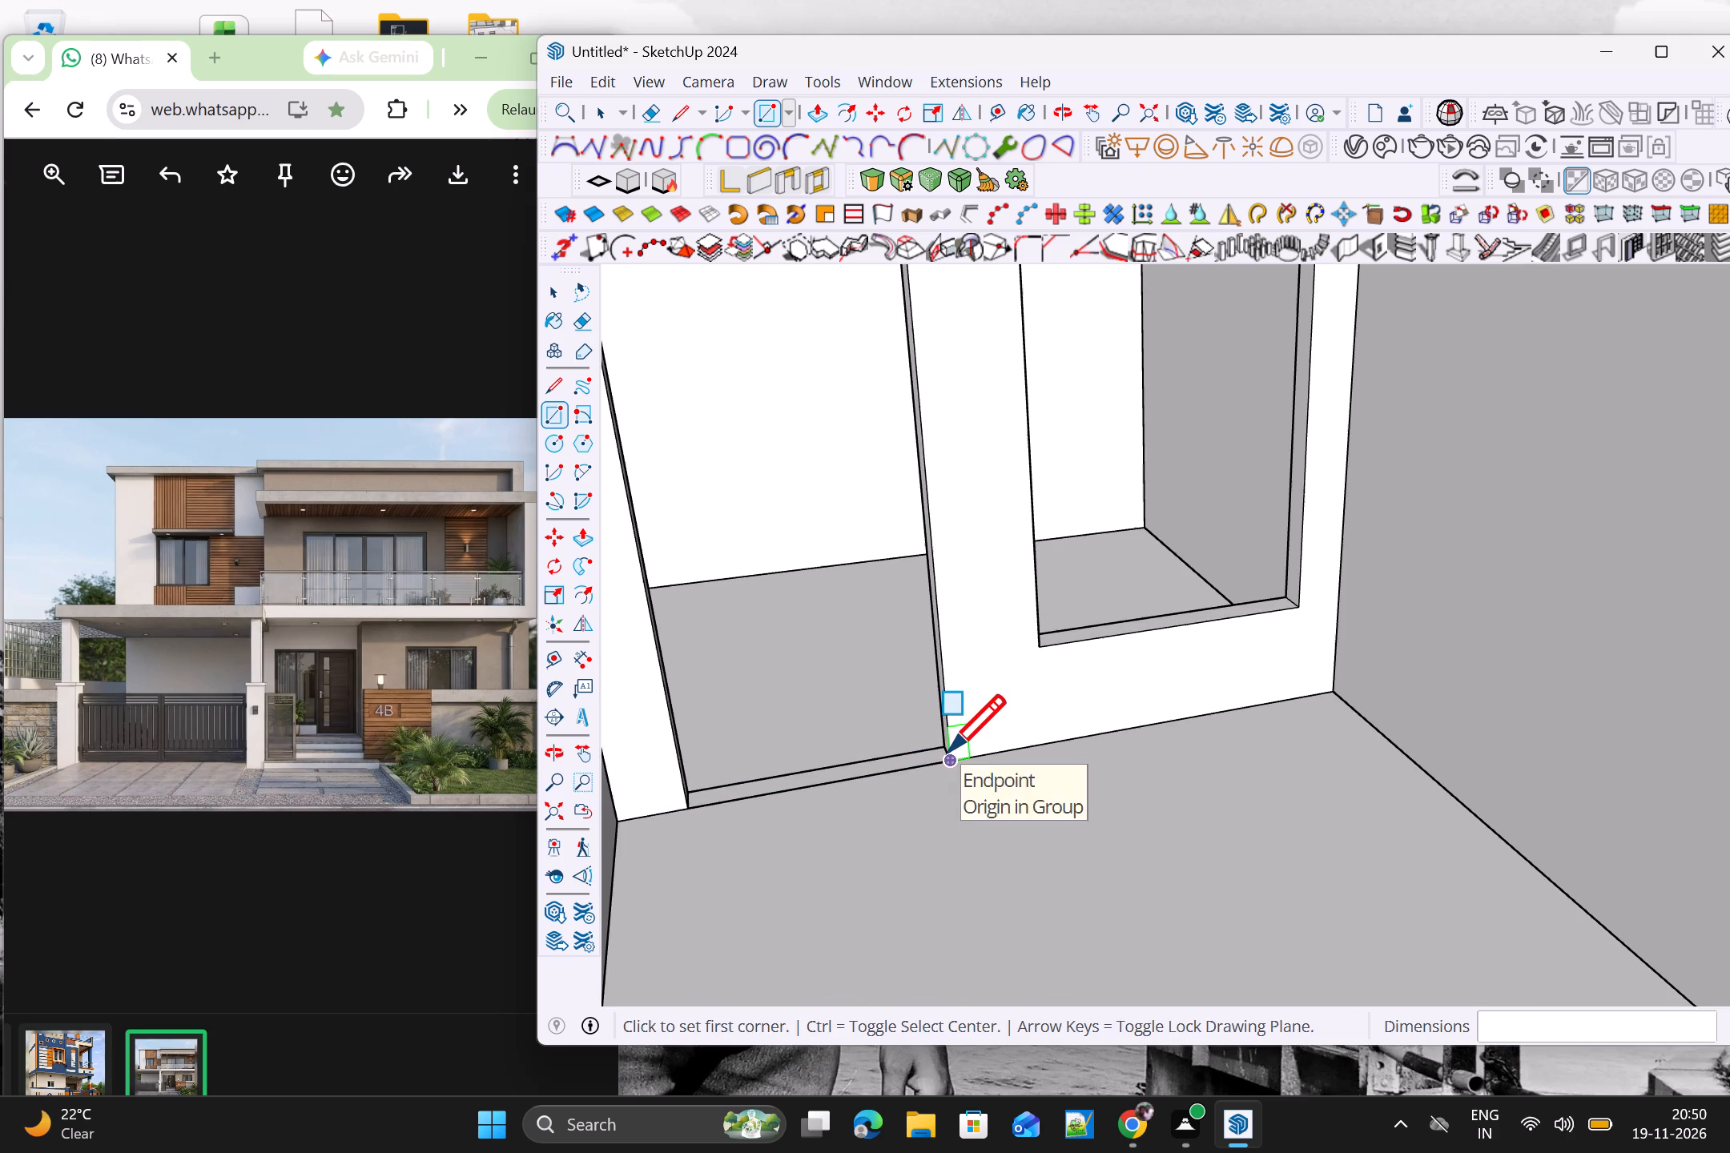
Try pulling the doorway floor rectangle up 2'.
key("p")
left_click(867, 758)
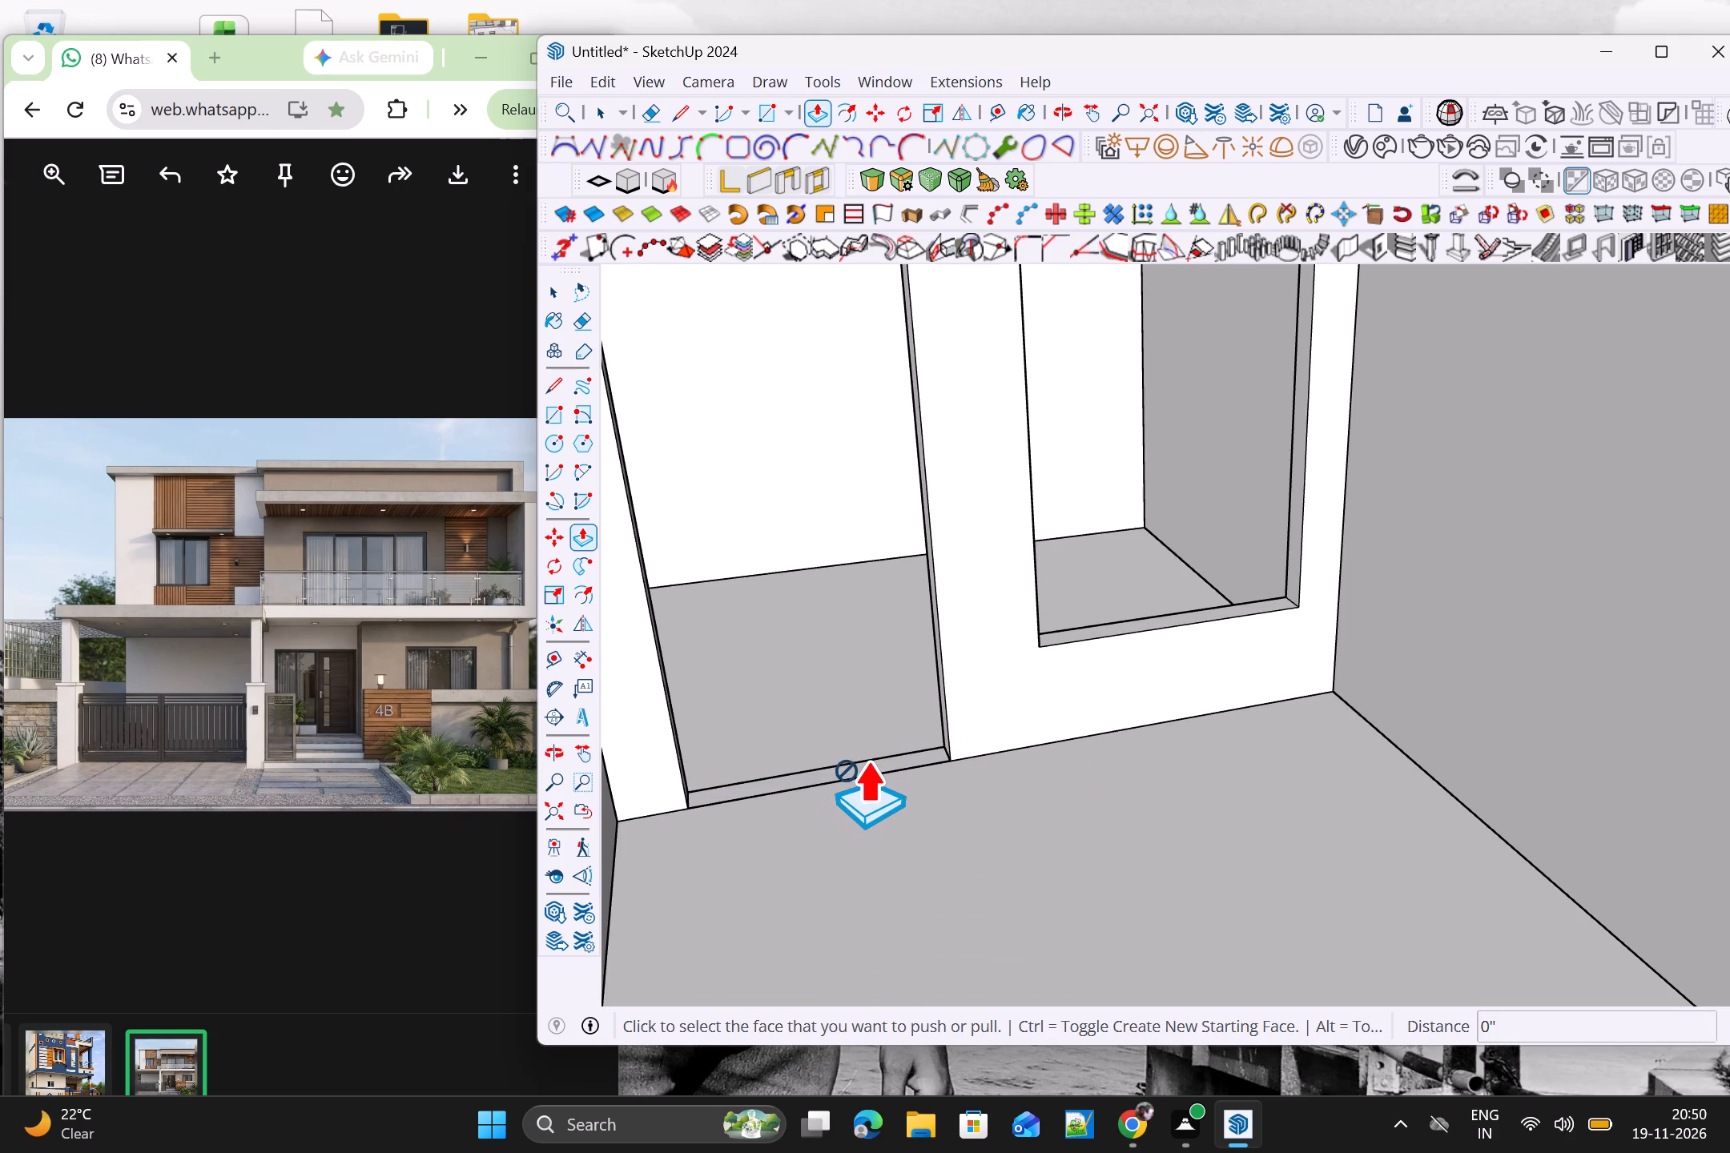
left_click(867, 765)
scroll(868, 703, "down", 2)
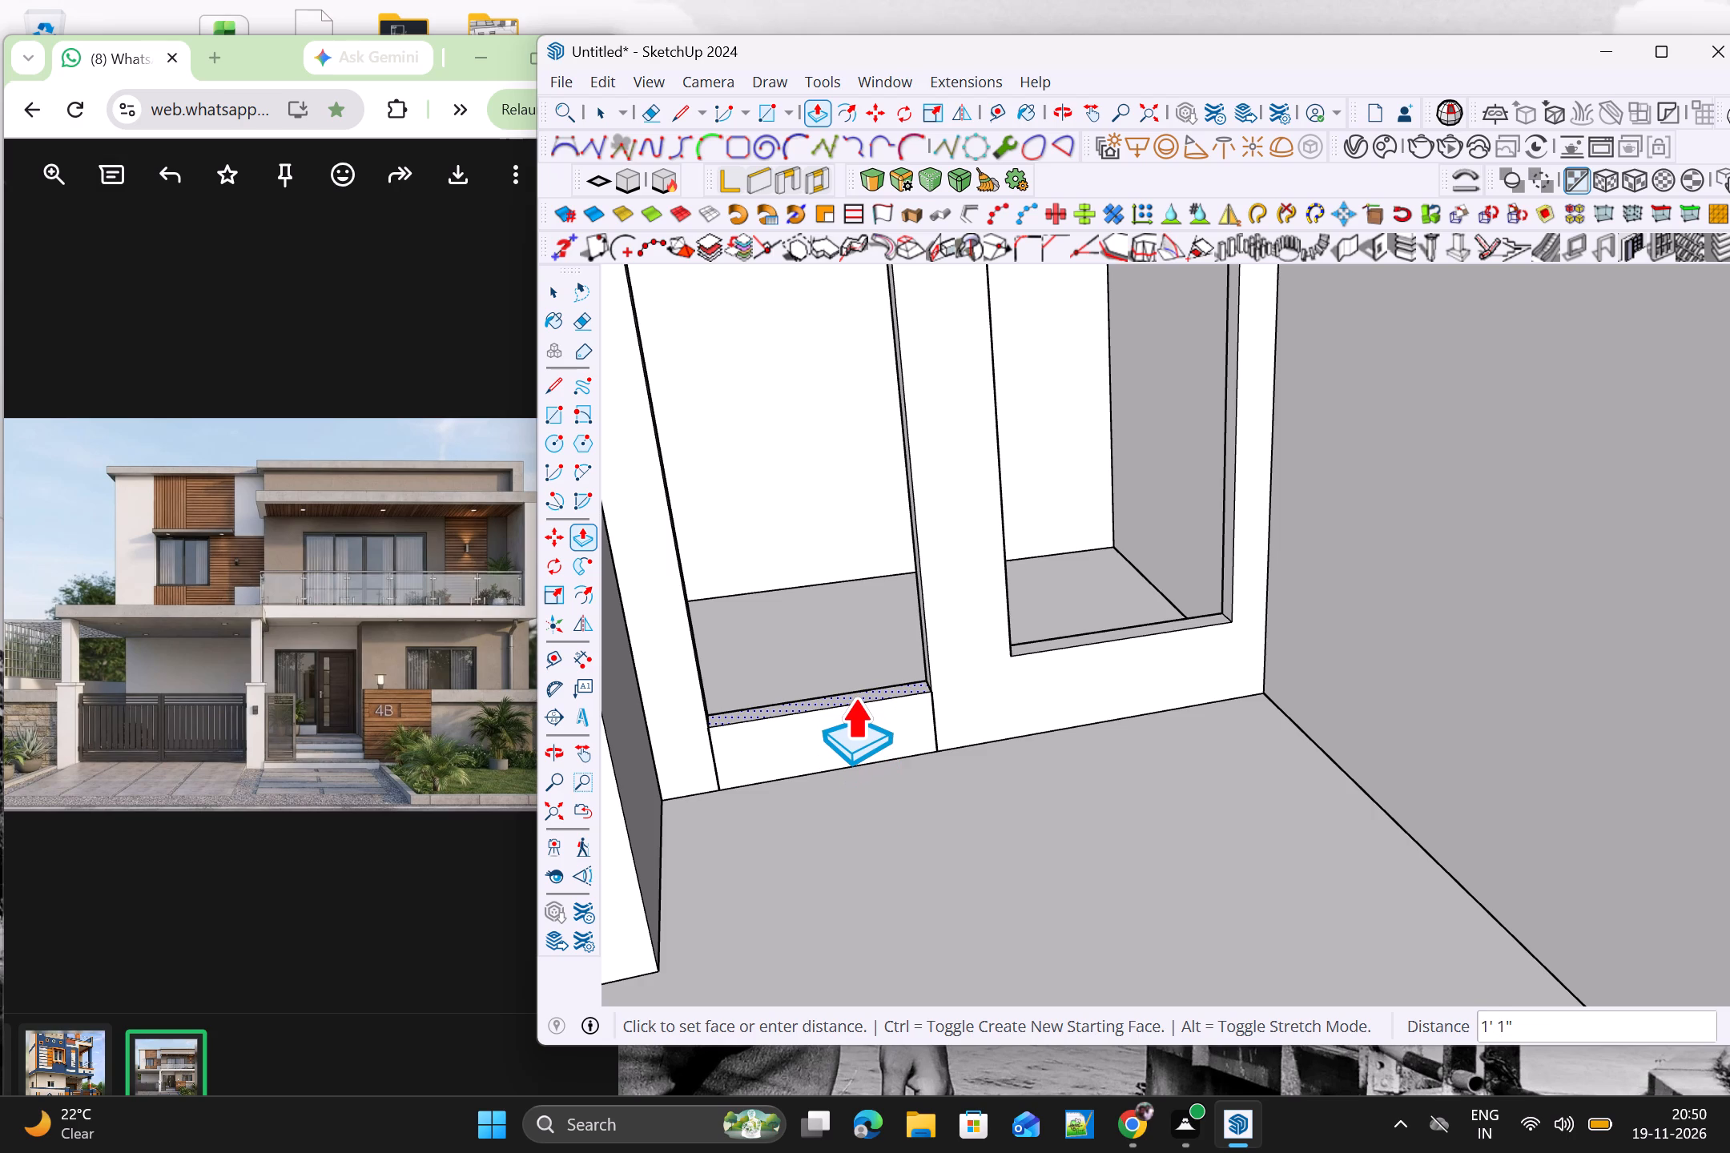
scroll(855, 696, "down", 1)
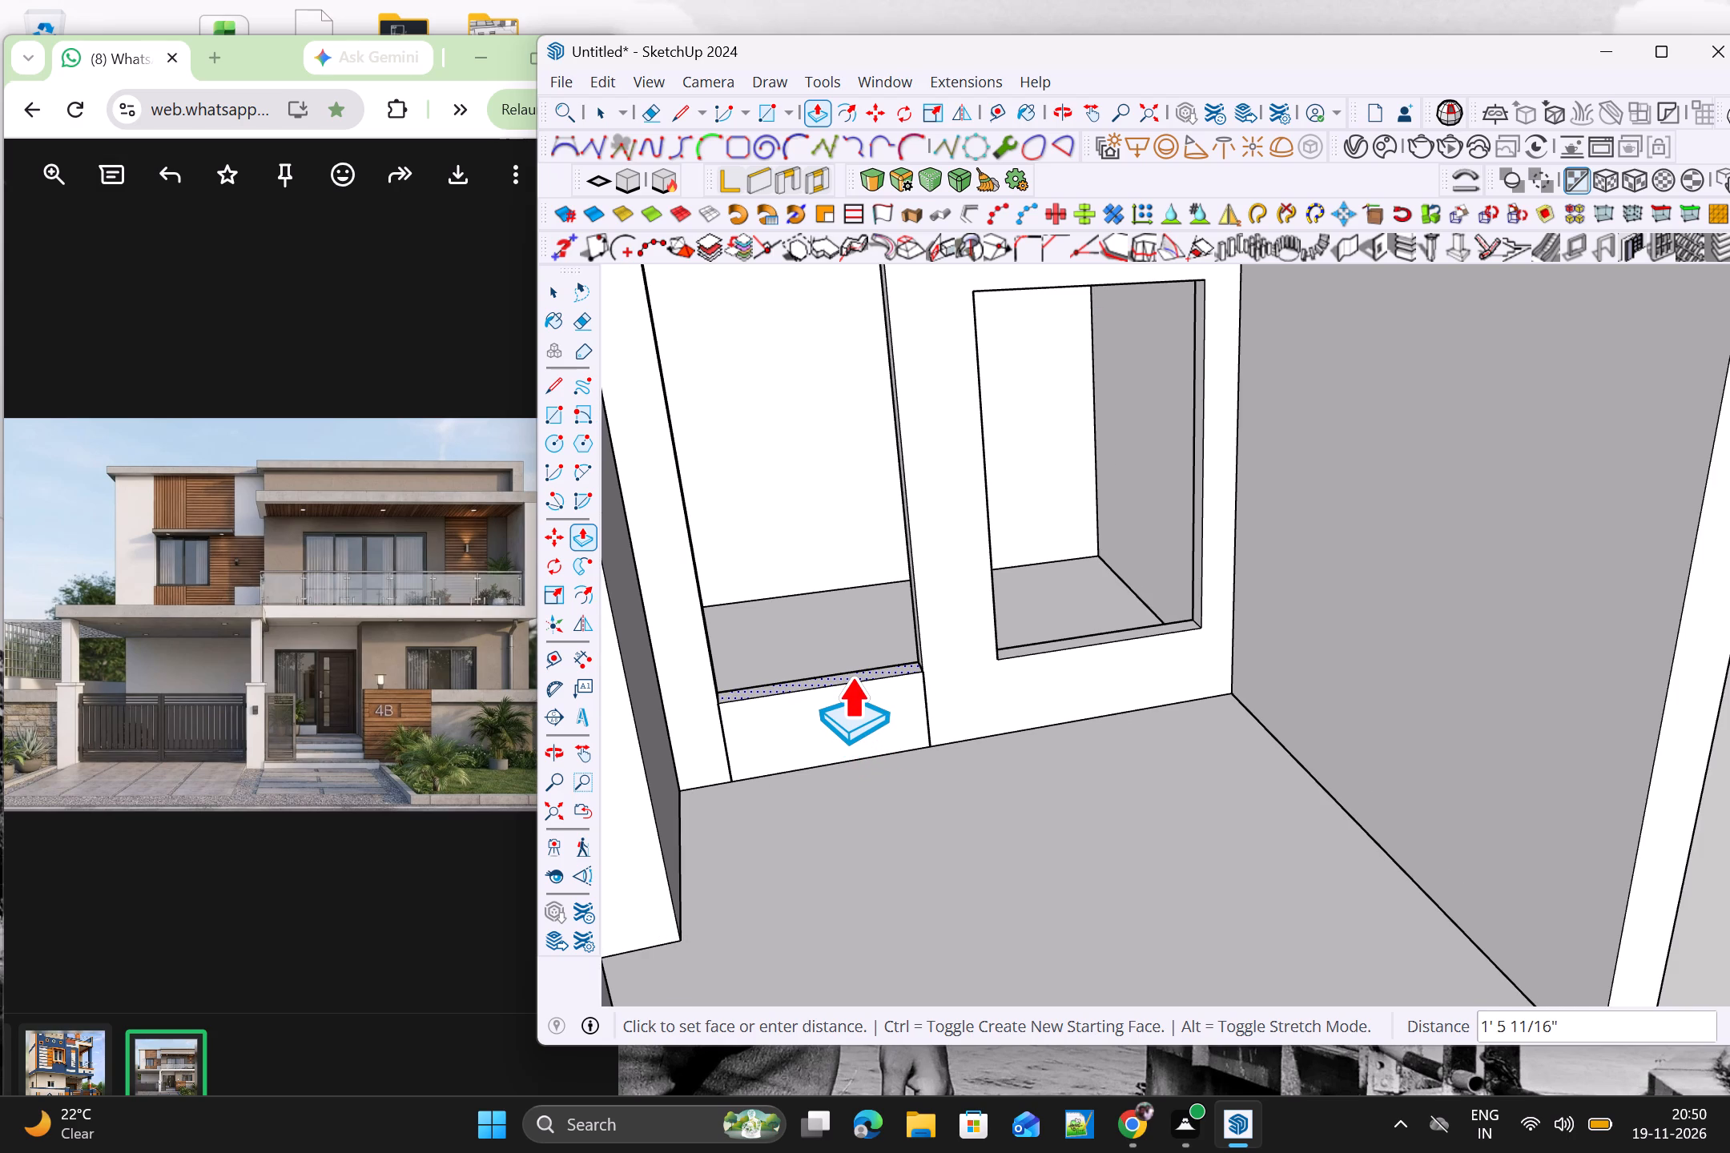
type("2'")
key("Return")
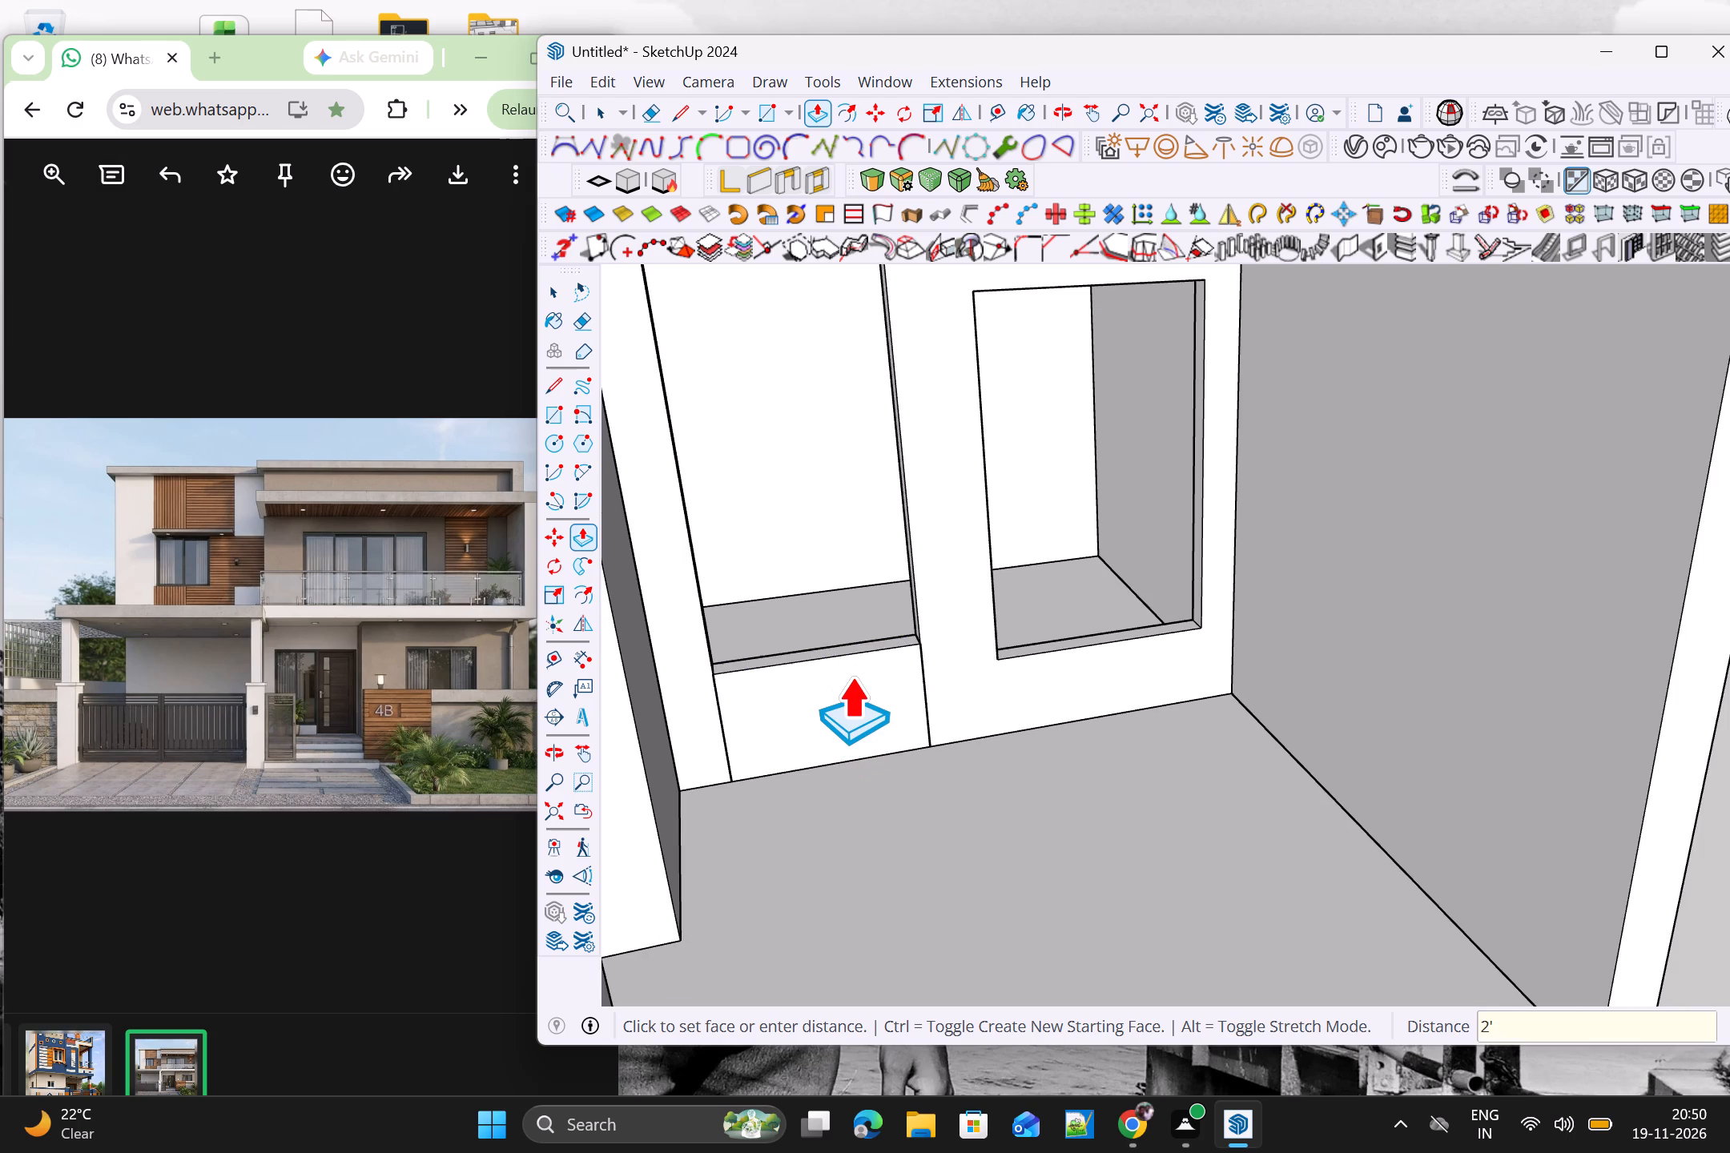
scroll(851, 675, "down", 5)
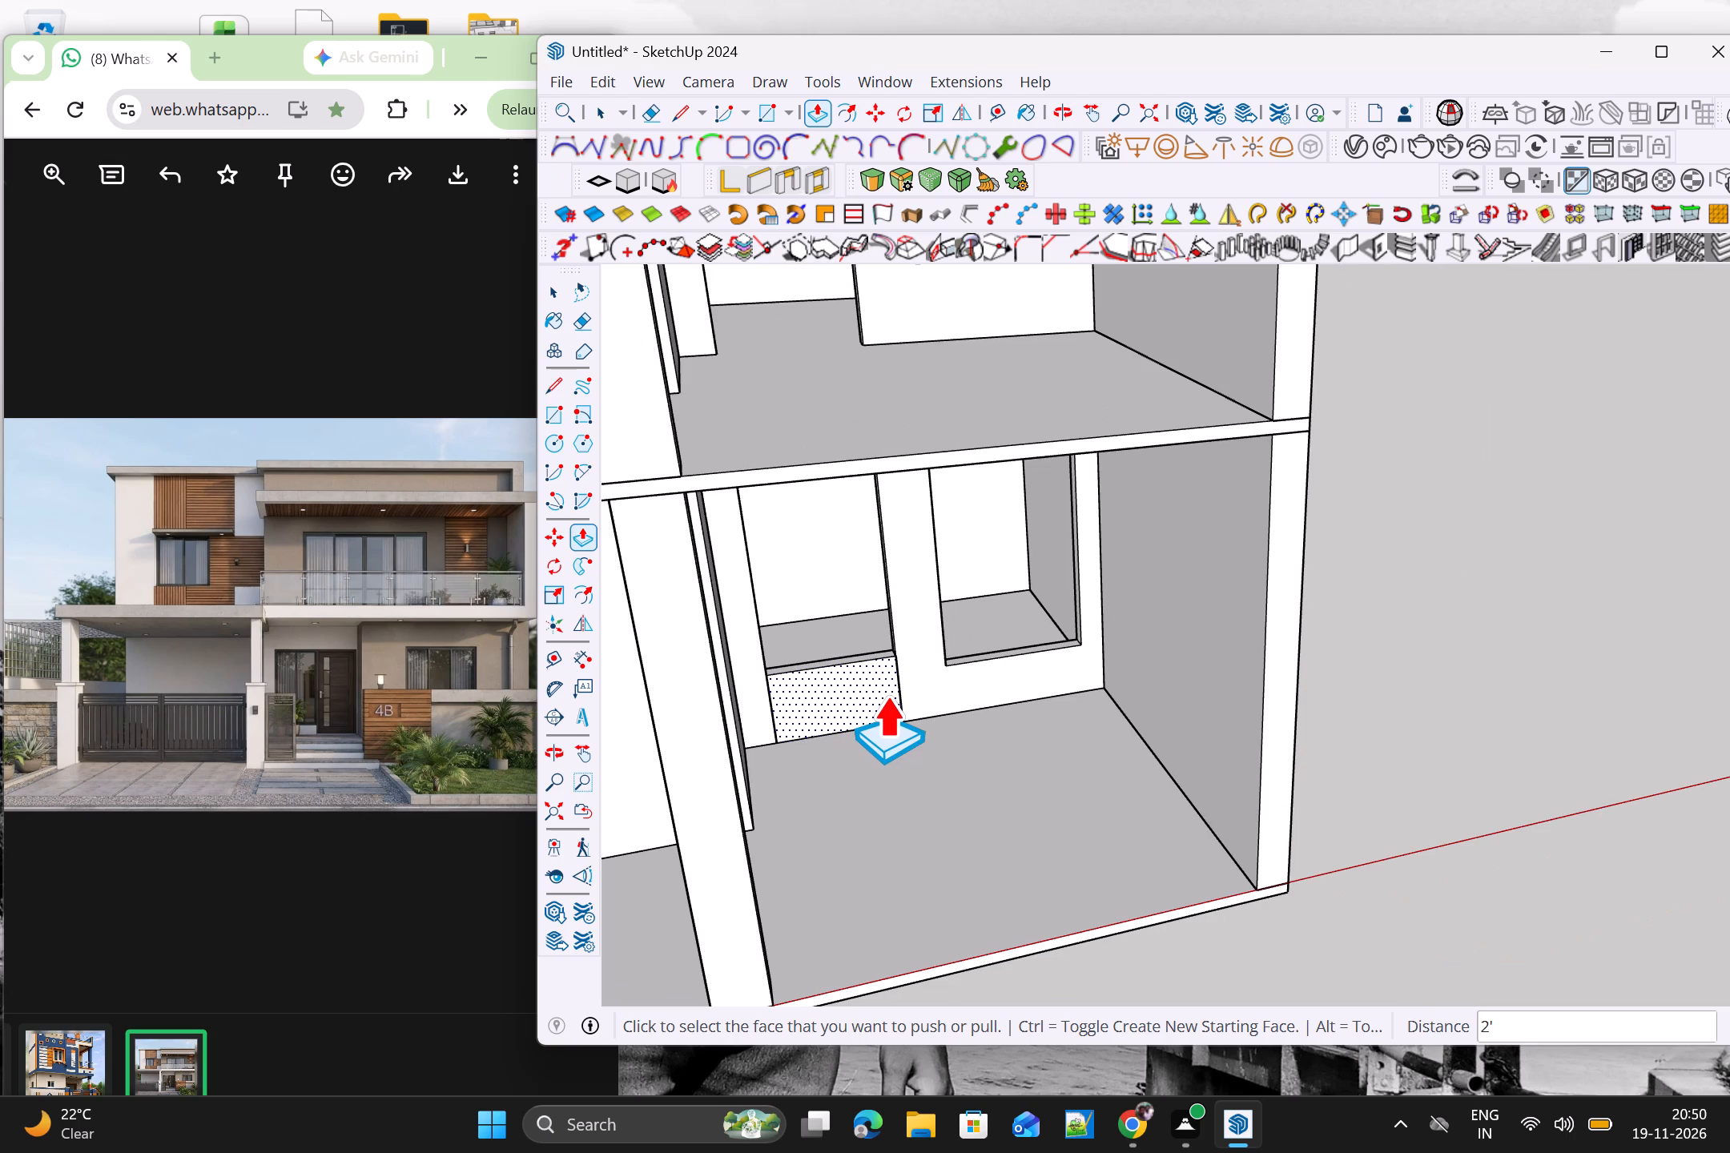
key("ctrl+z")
Pull the doorway floor rectangle up 1' to form a low block across the opening.
scroll(835, 720, "up", 4)
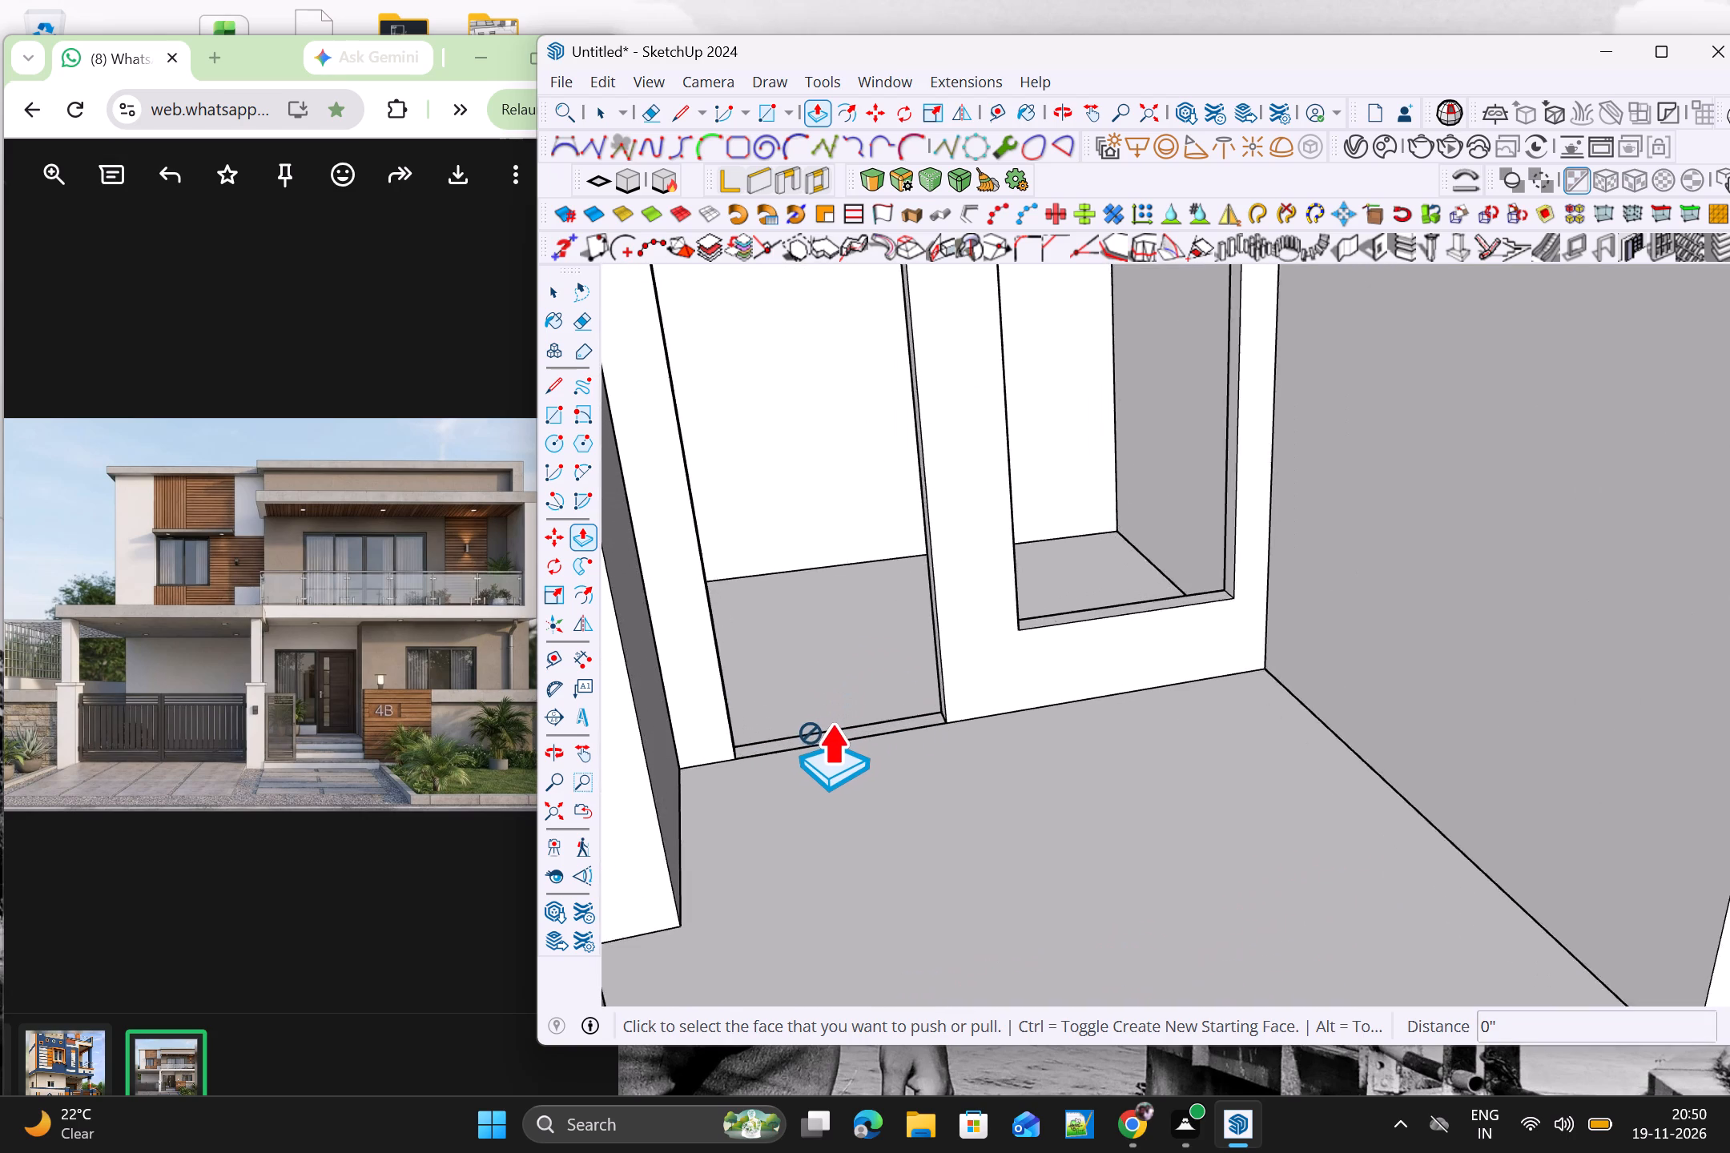
scroll(831, 721, "up", 5)
left_click(805, 748)
type("1'")
key("Return")
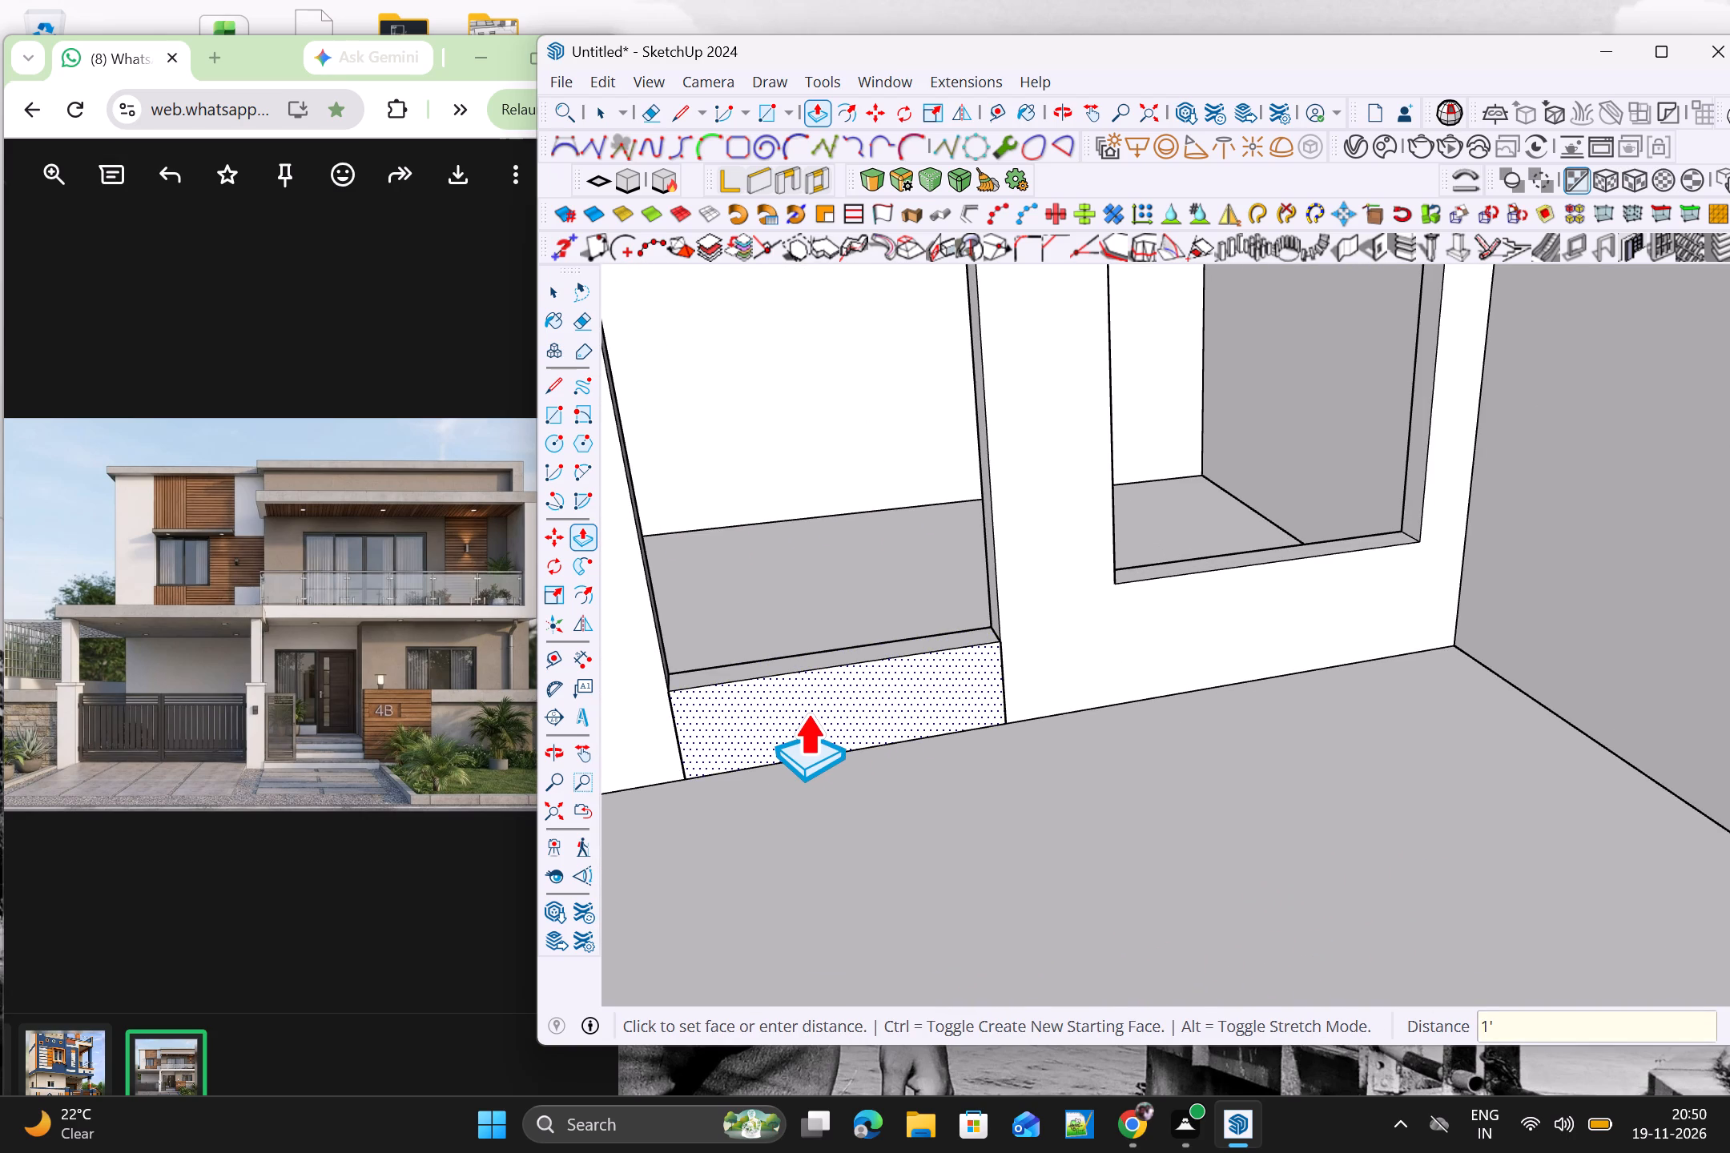
Make the whole 1' high doorway block into a group.
key("space")
left_click(920, 729)
triple_click(925, 715)
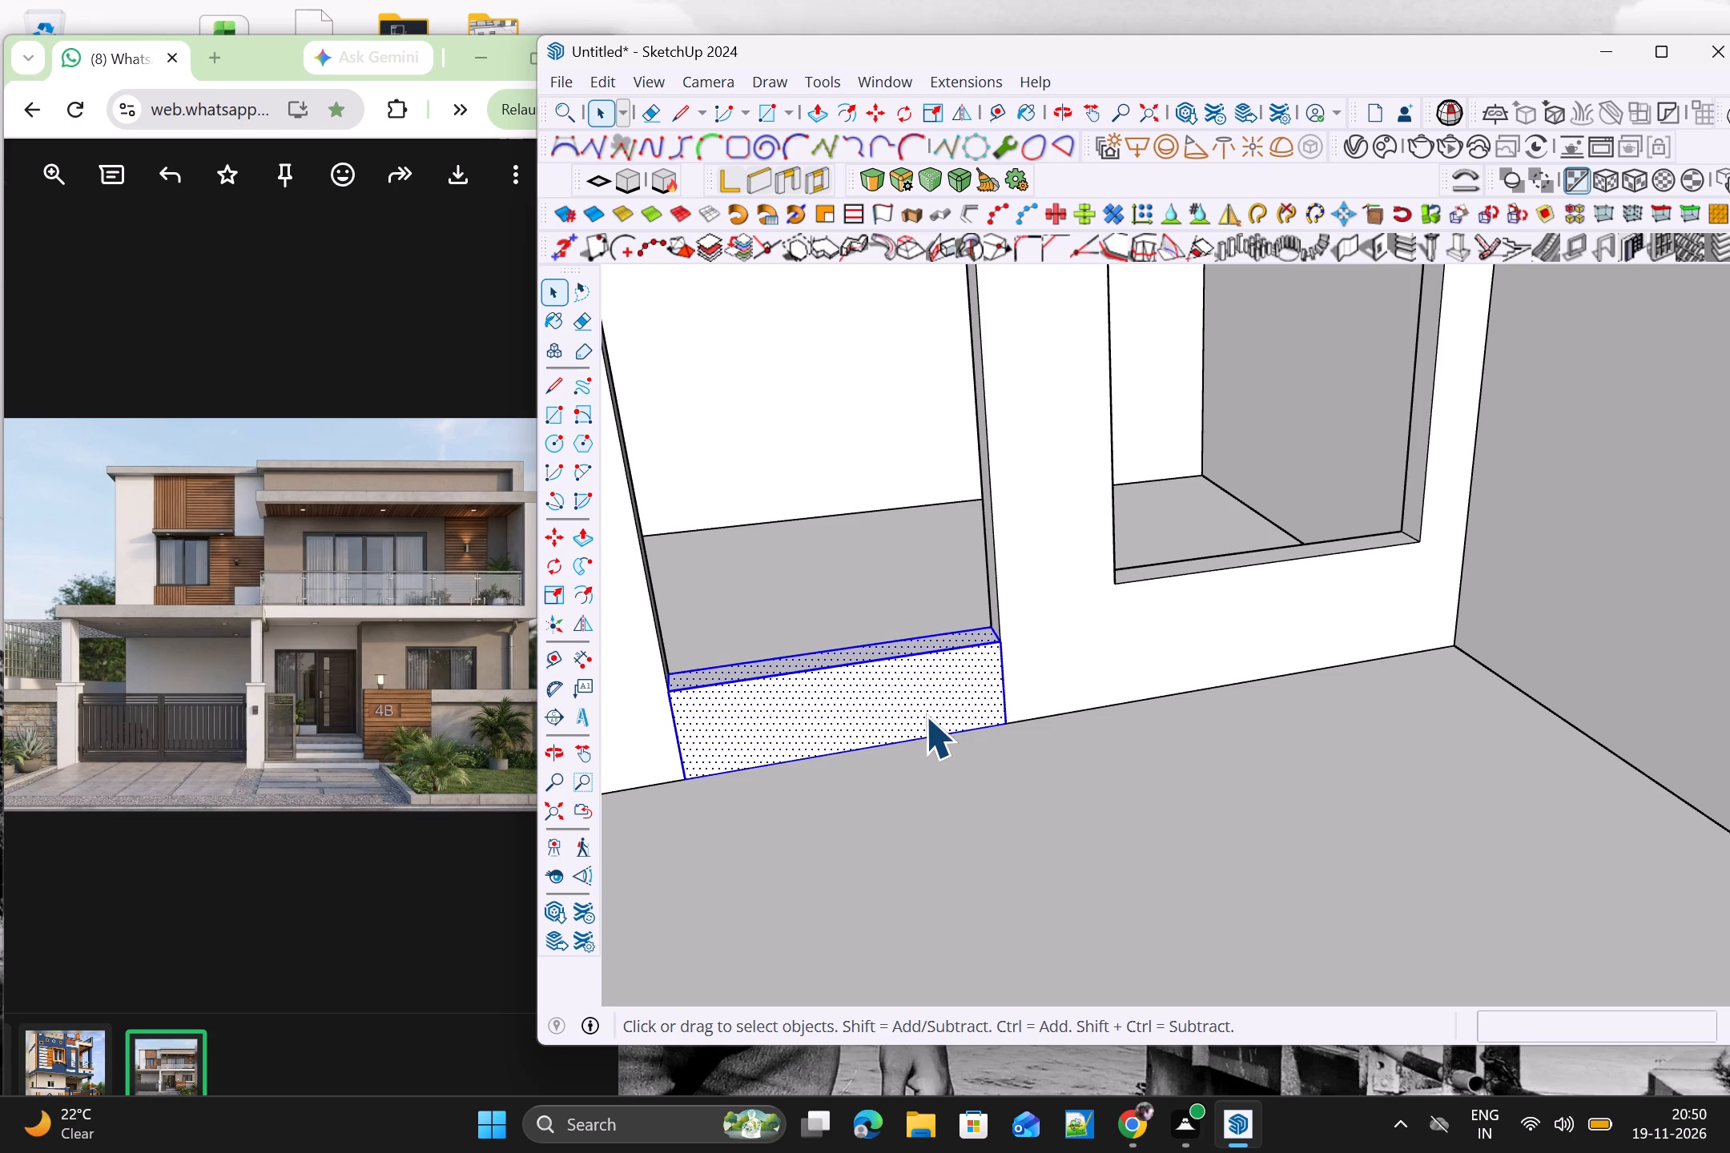
left_click(925, 716)
right_click(923, 715)
left_click(1008, 316)
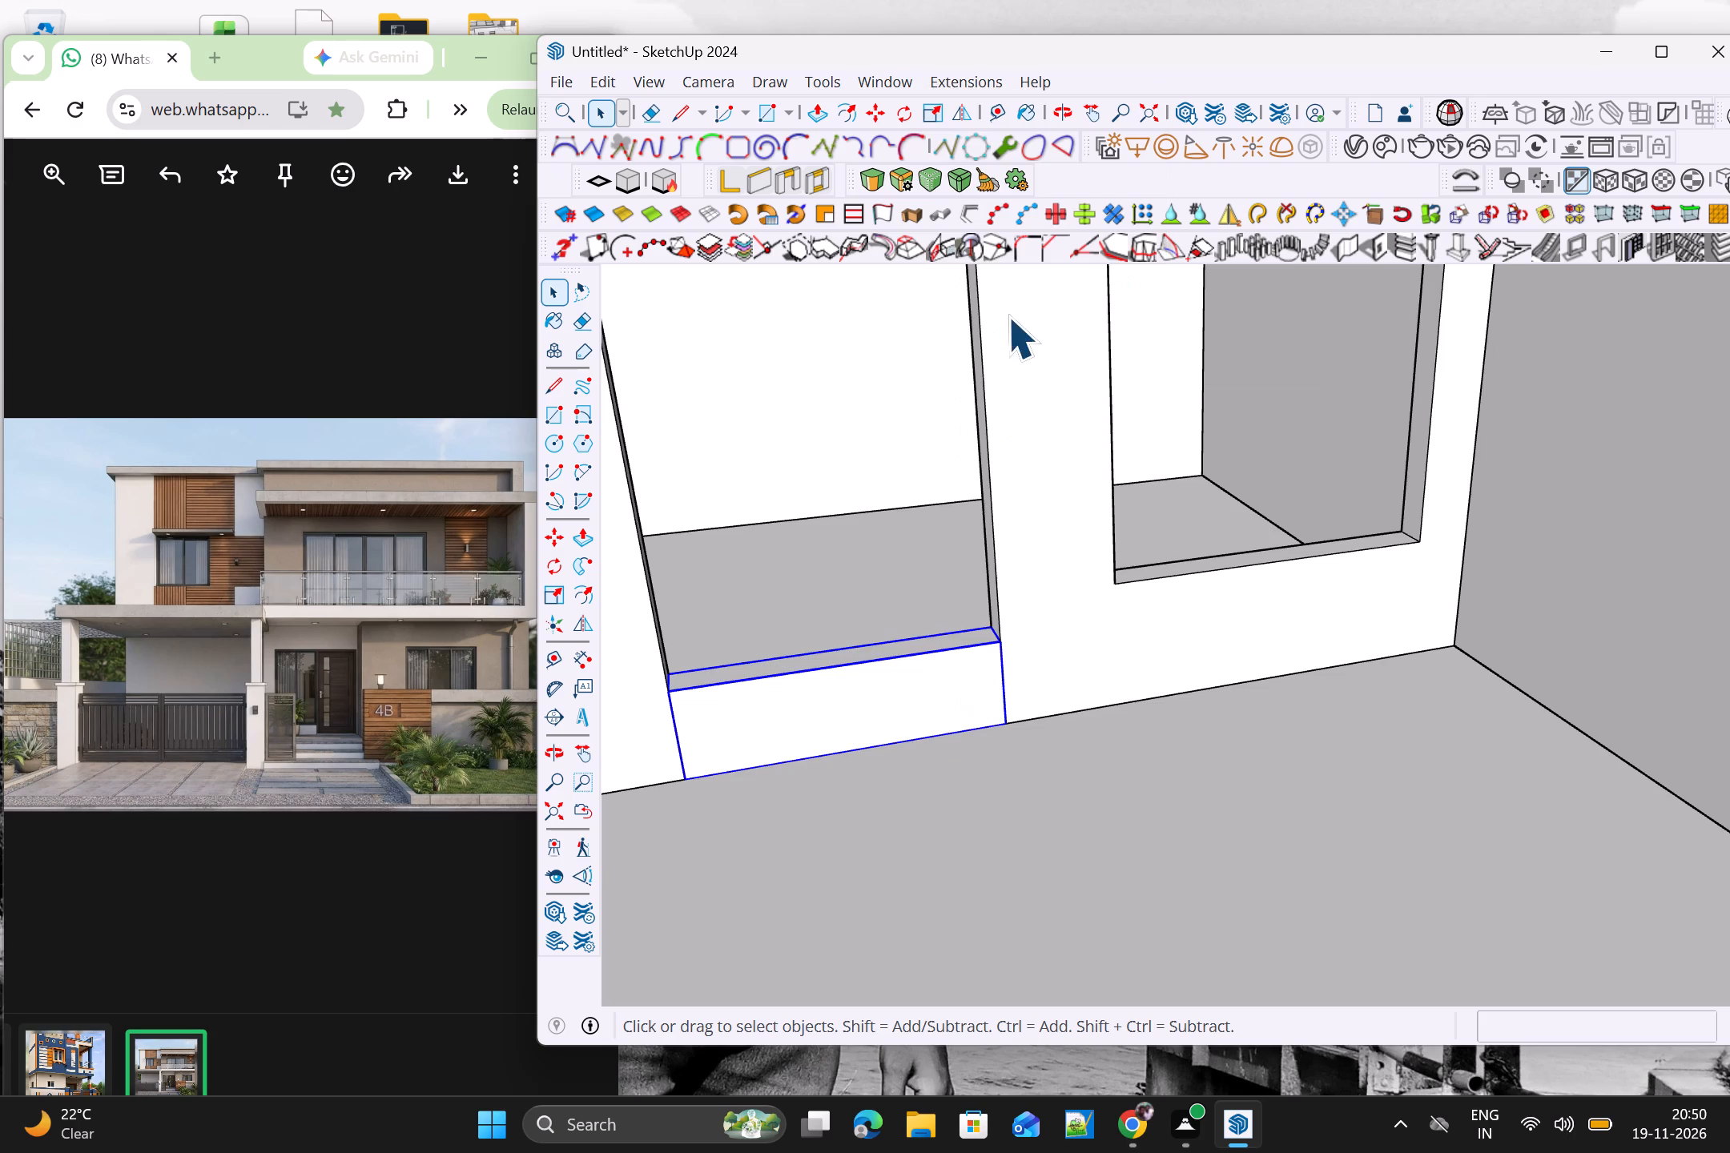
Copy the doorway block about 9' 3" straight up to the head of the ground-floor doorway opening, flush under the ceiling.
key("m")
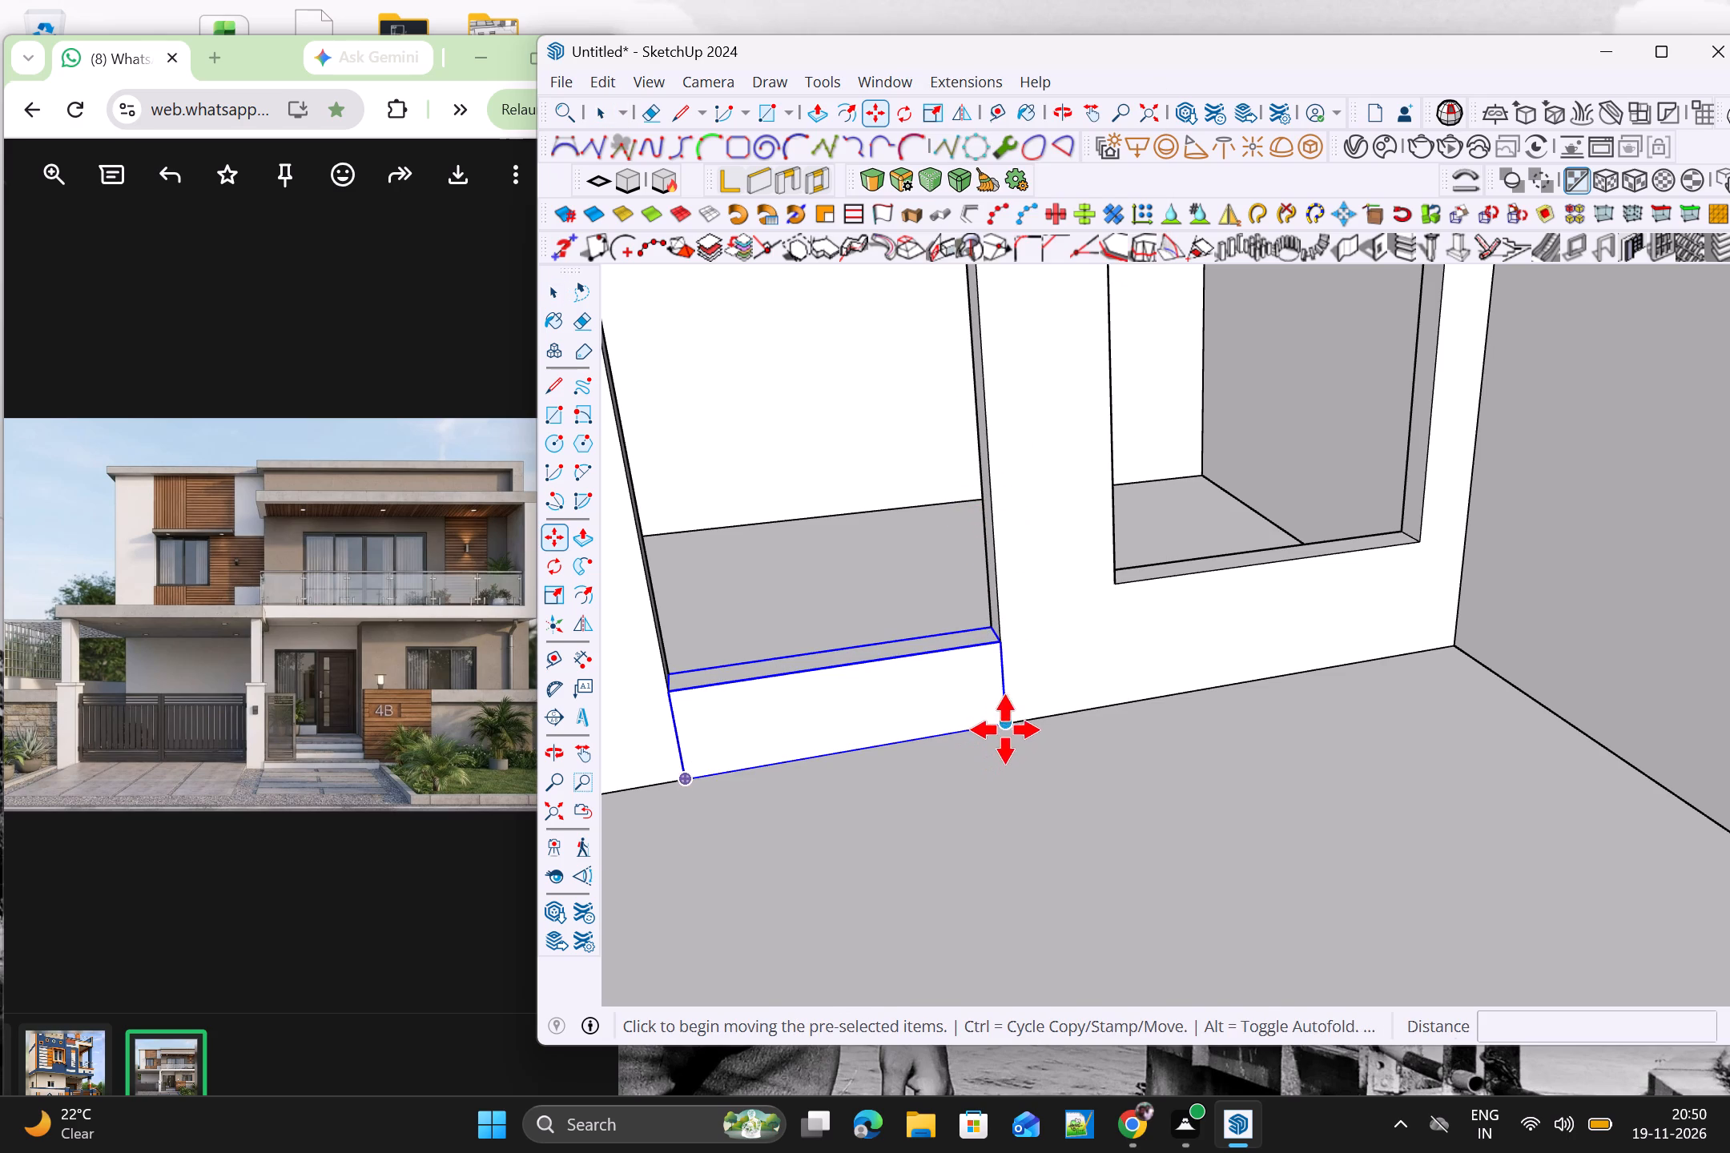
left_click(1005, 729)
scroll(974, 592, "down", 3)
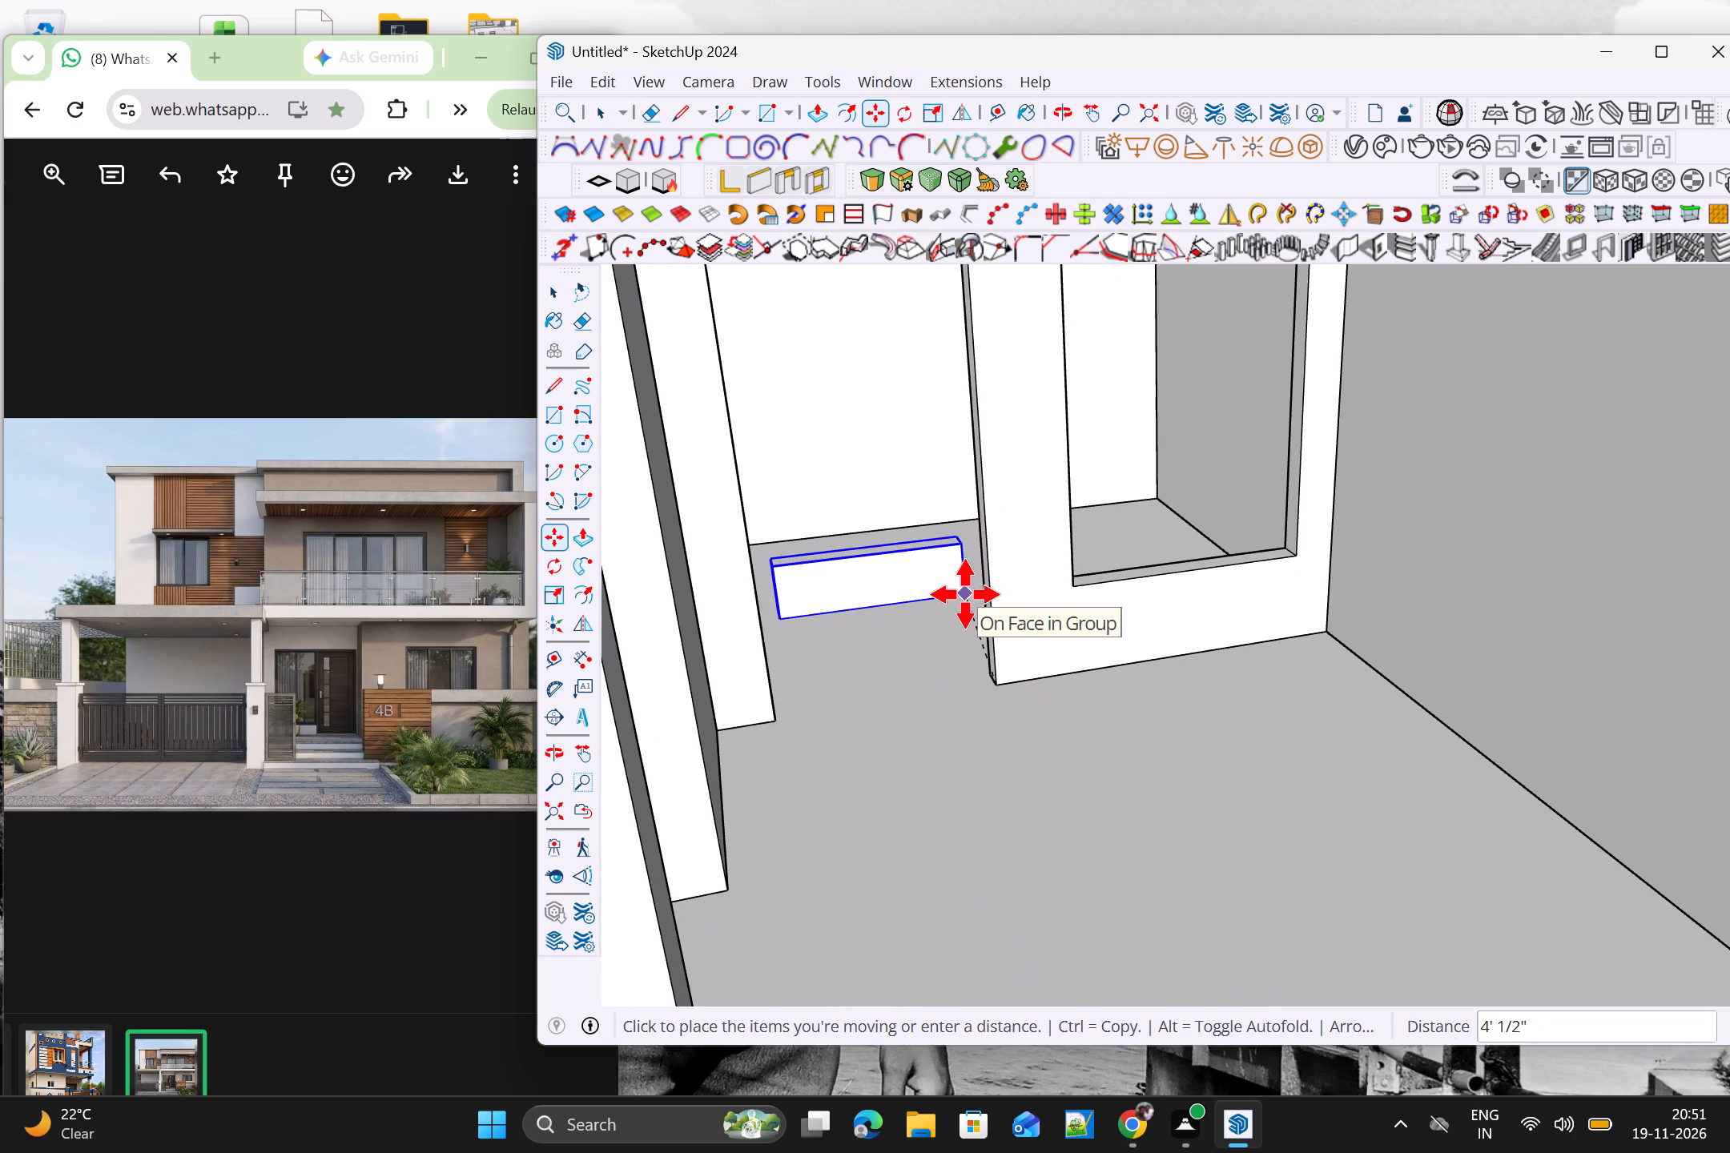
scroll(962, 596, "down", 4)
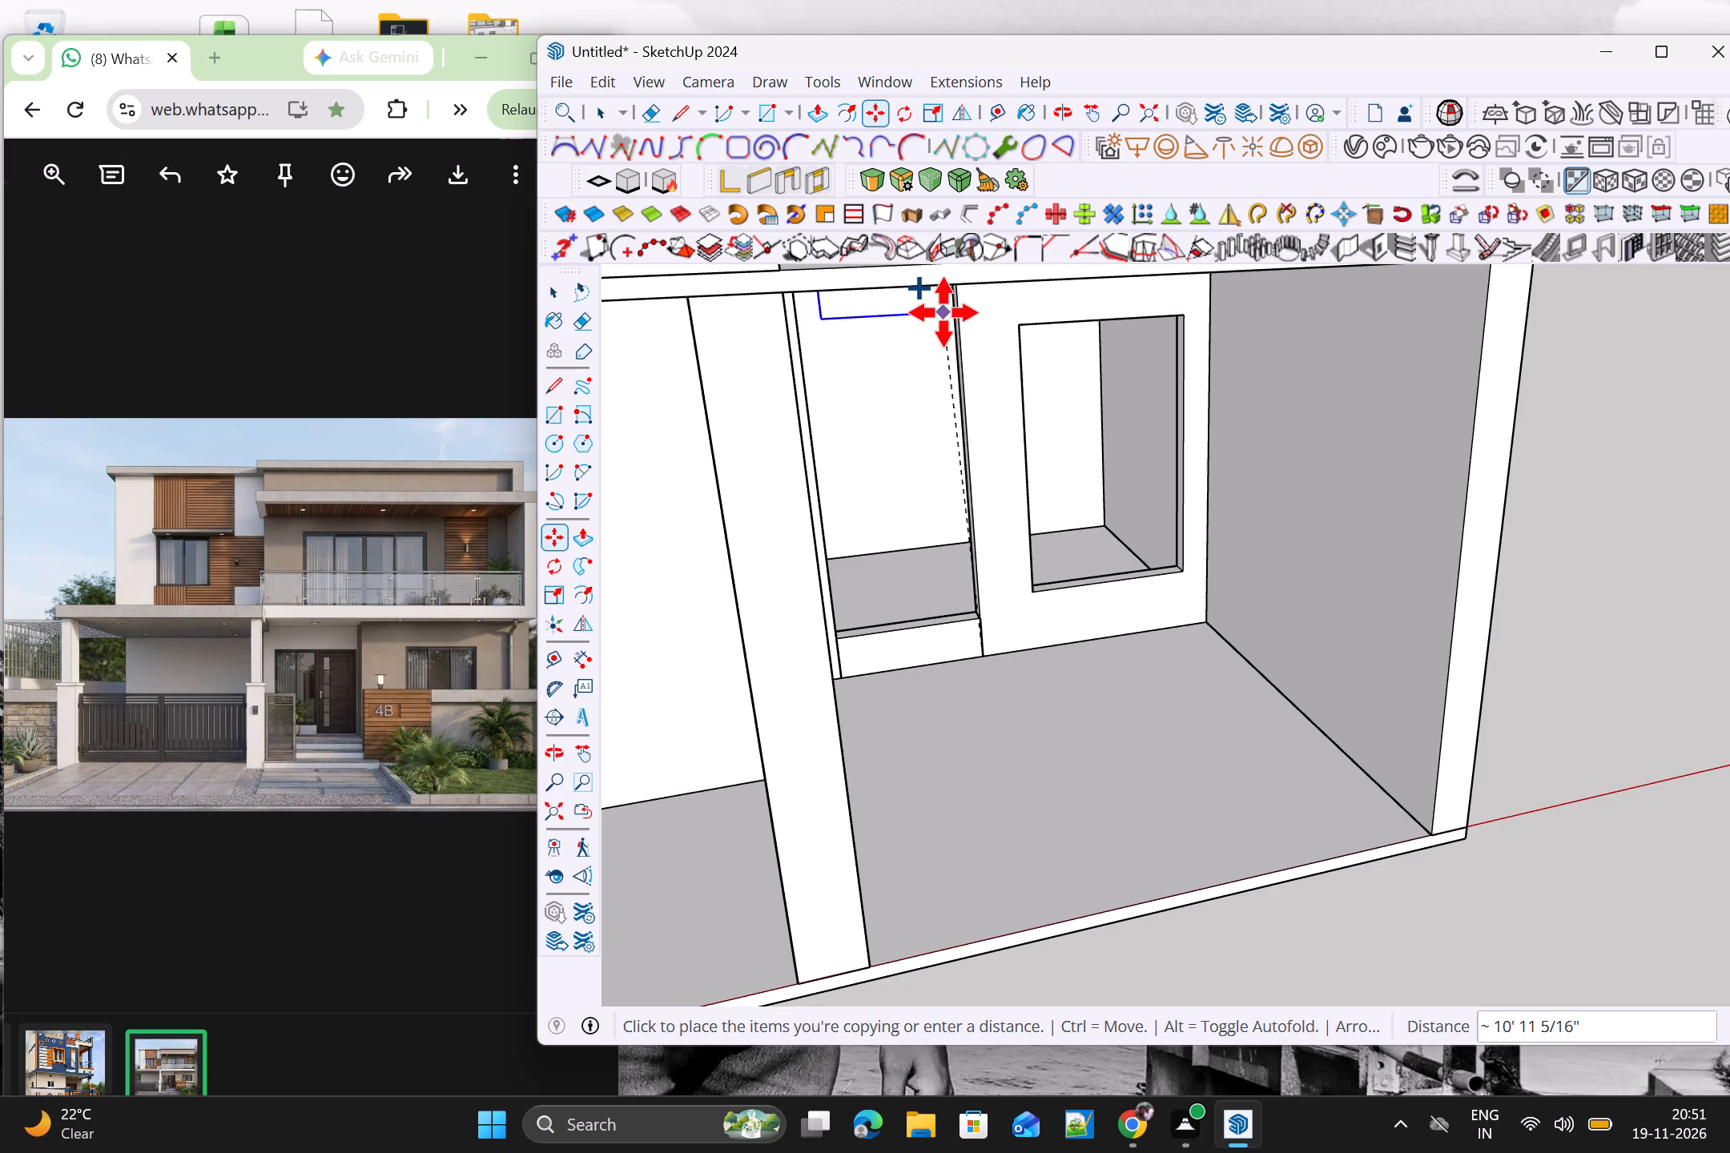
scroll(947, 312, "up", 4)
middle_click_drag(947, 312, 906, 319)
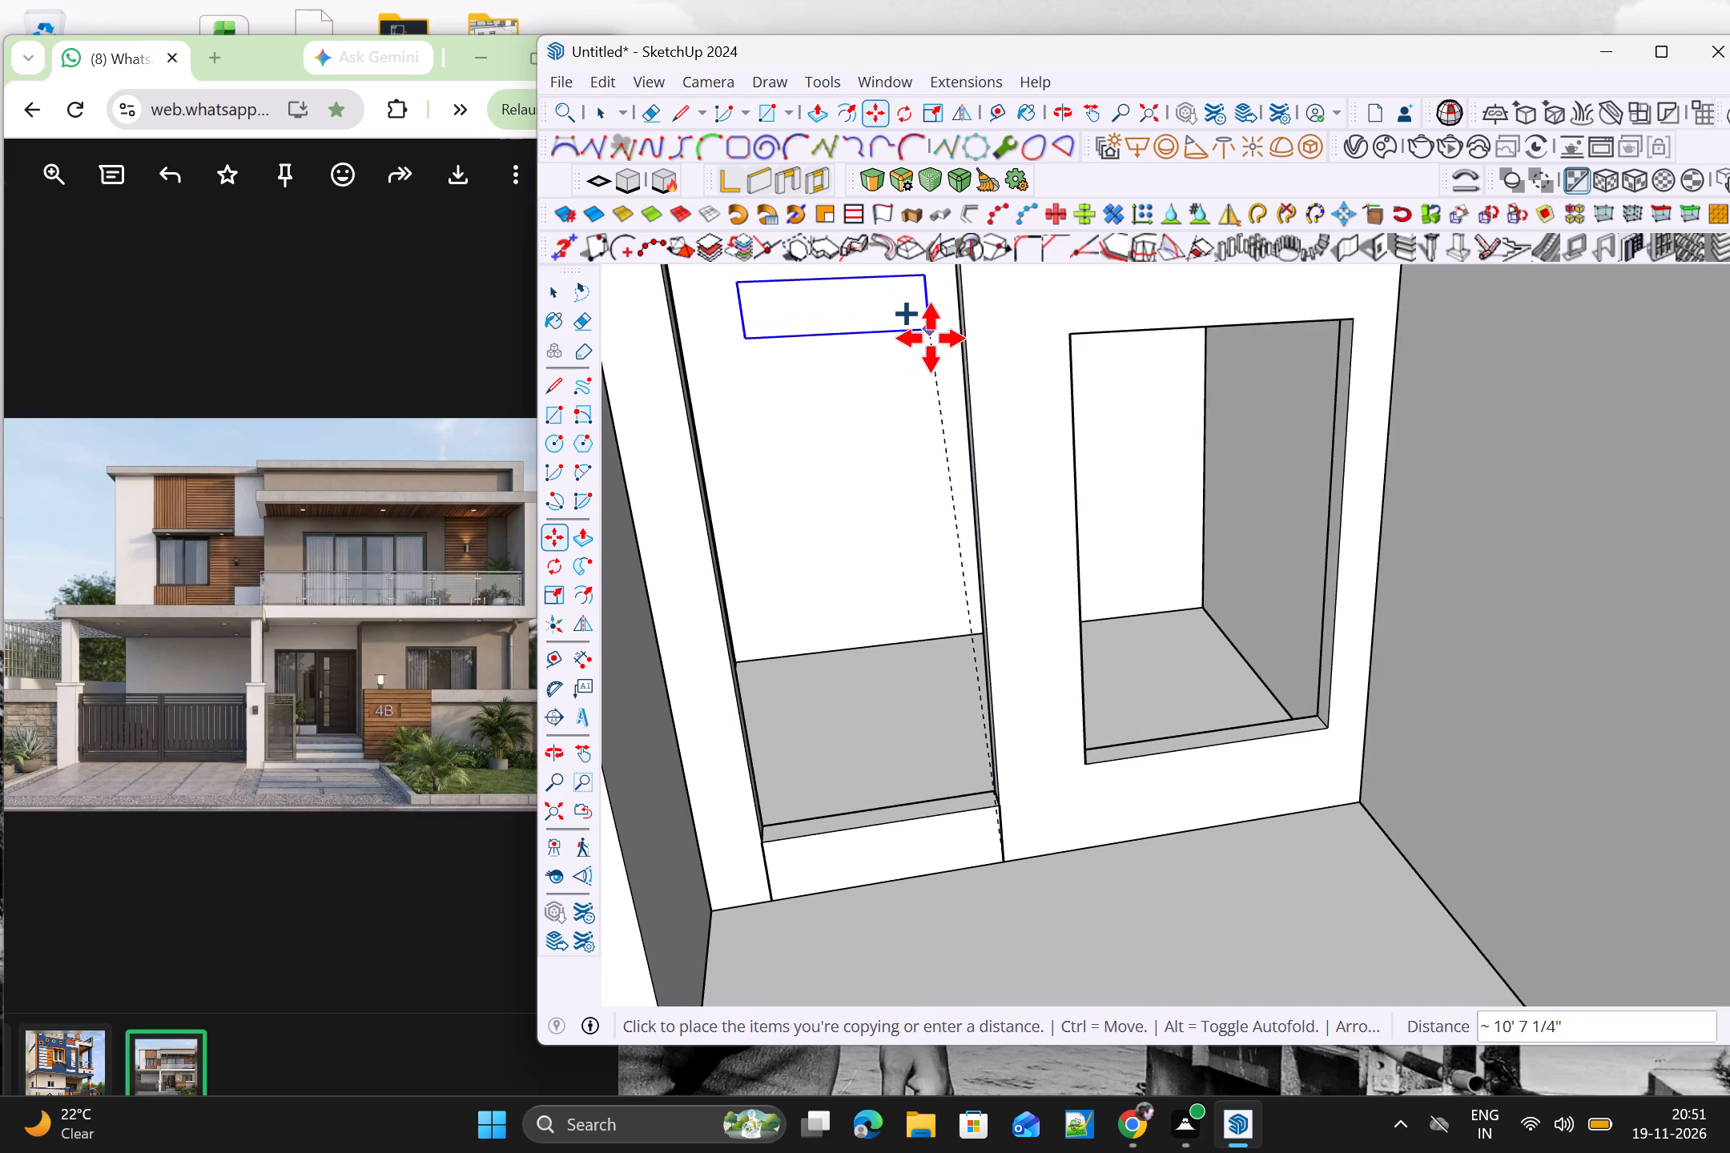
scroll(919, 336, "down", 4)
middle_click_drag(923, 343, 886, 163, "shift")
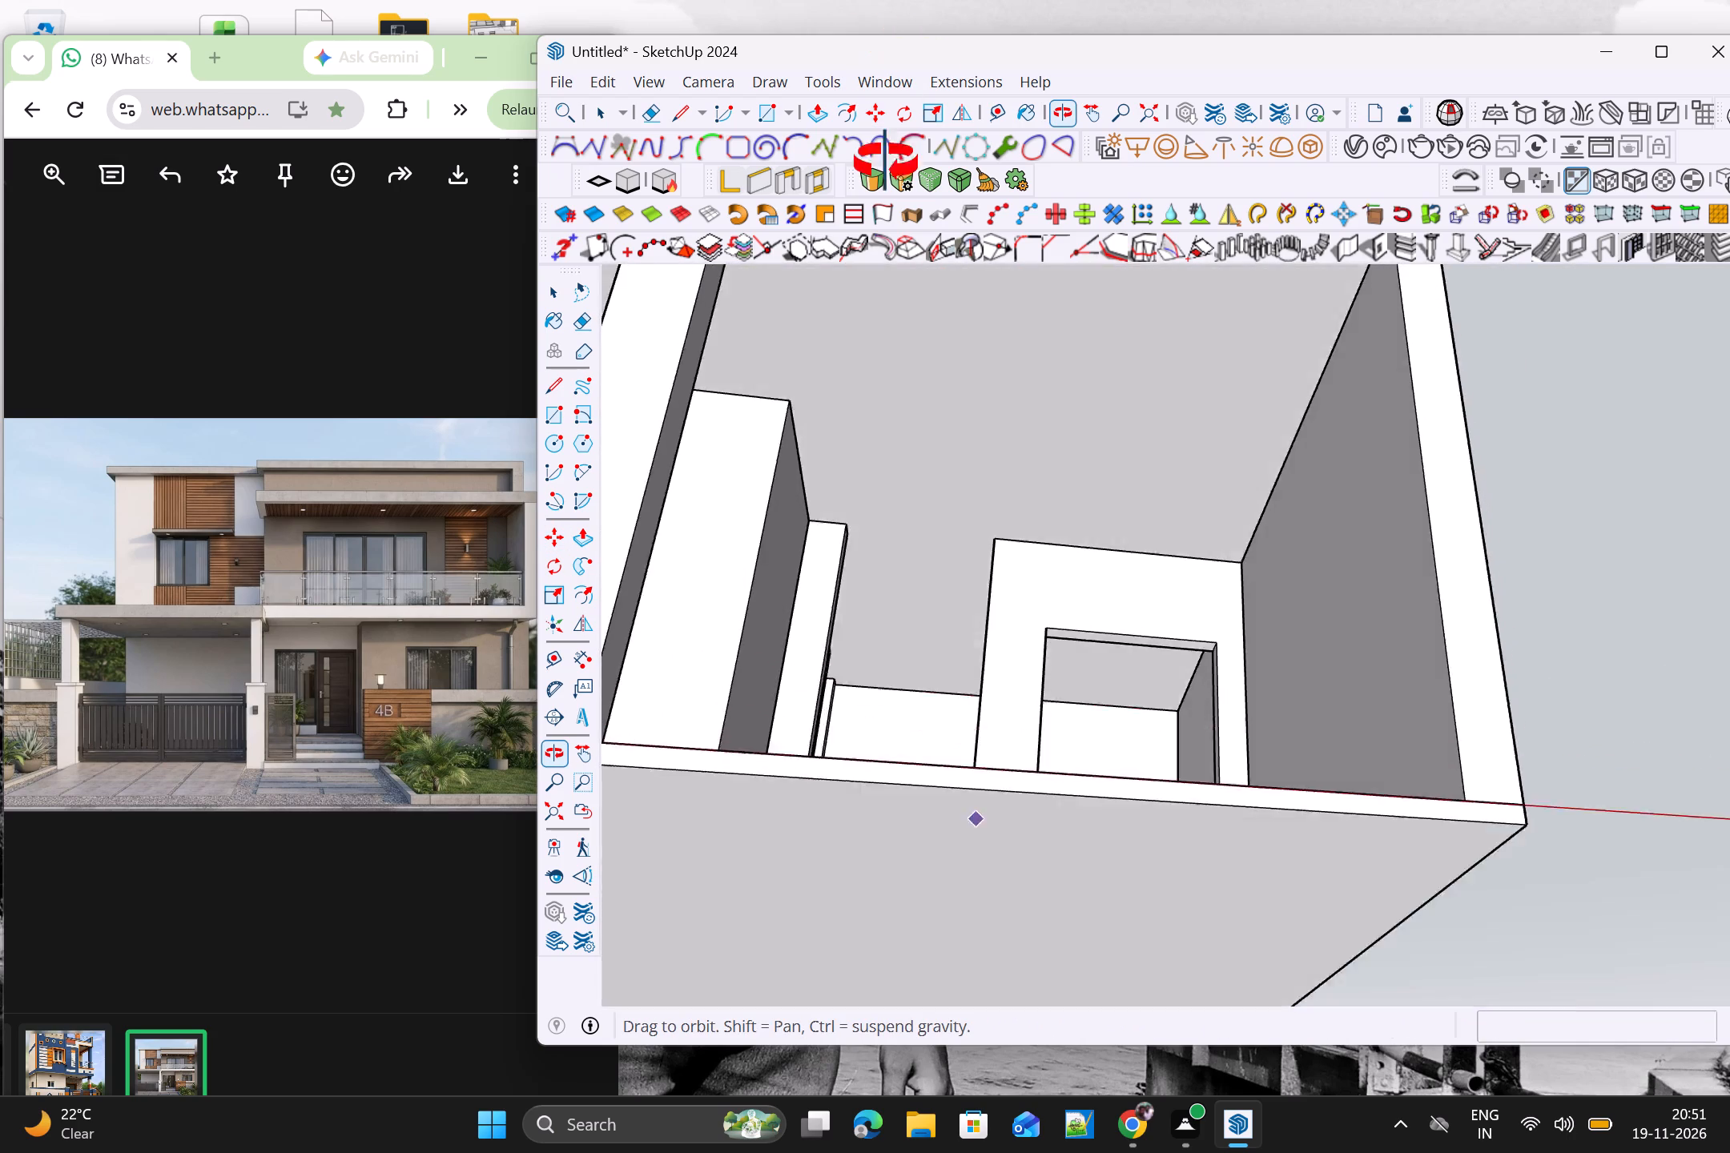
middle_click_drag(886, 163, 885, 305, "shift")
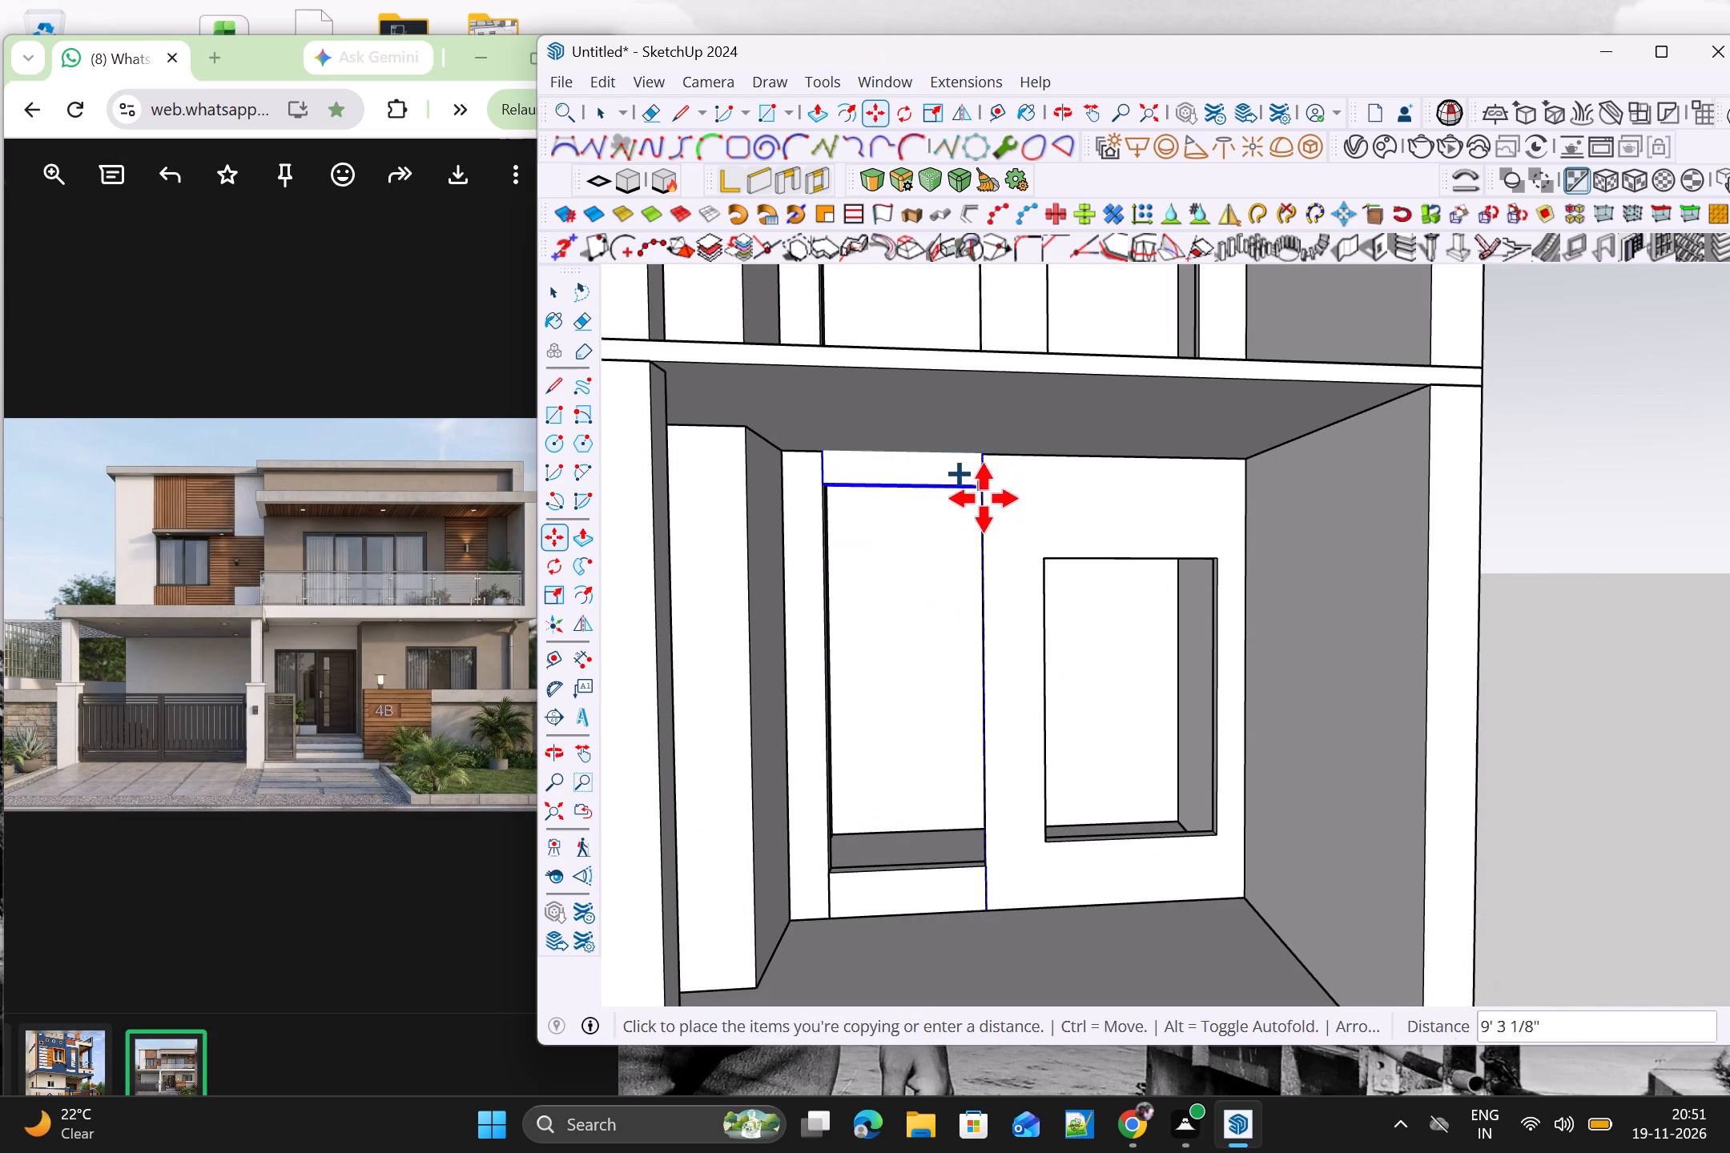
left_click(984, 502)
scroll(1009, 537, "up", 4)
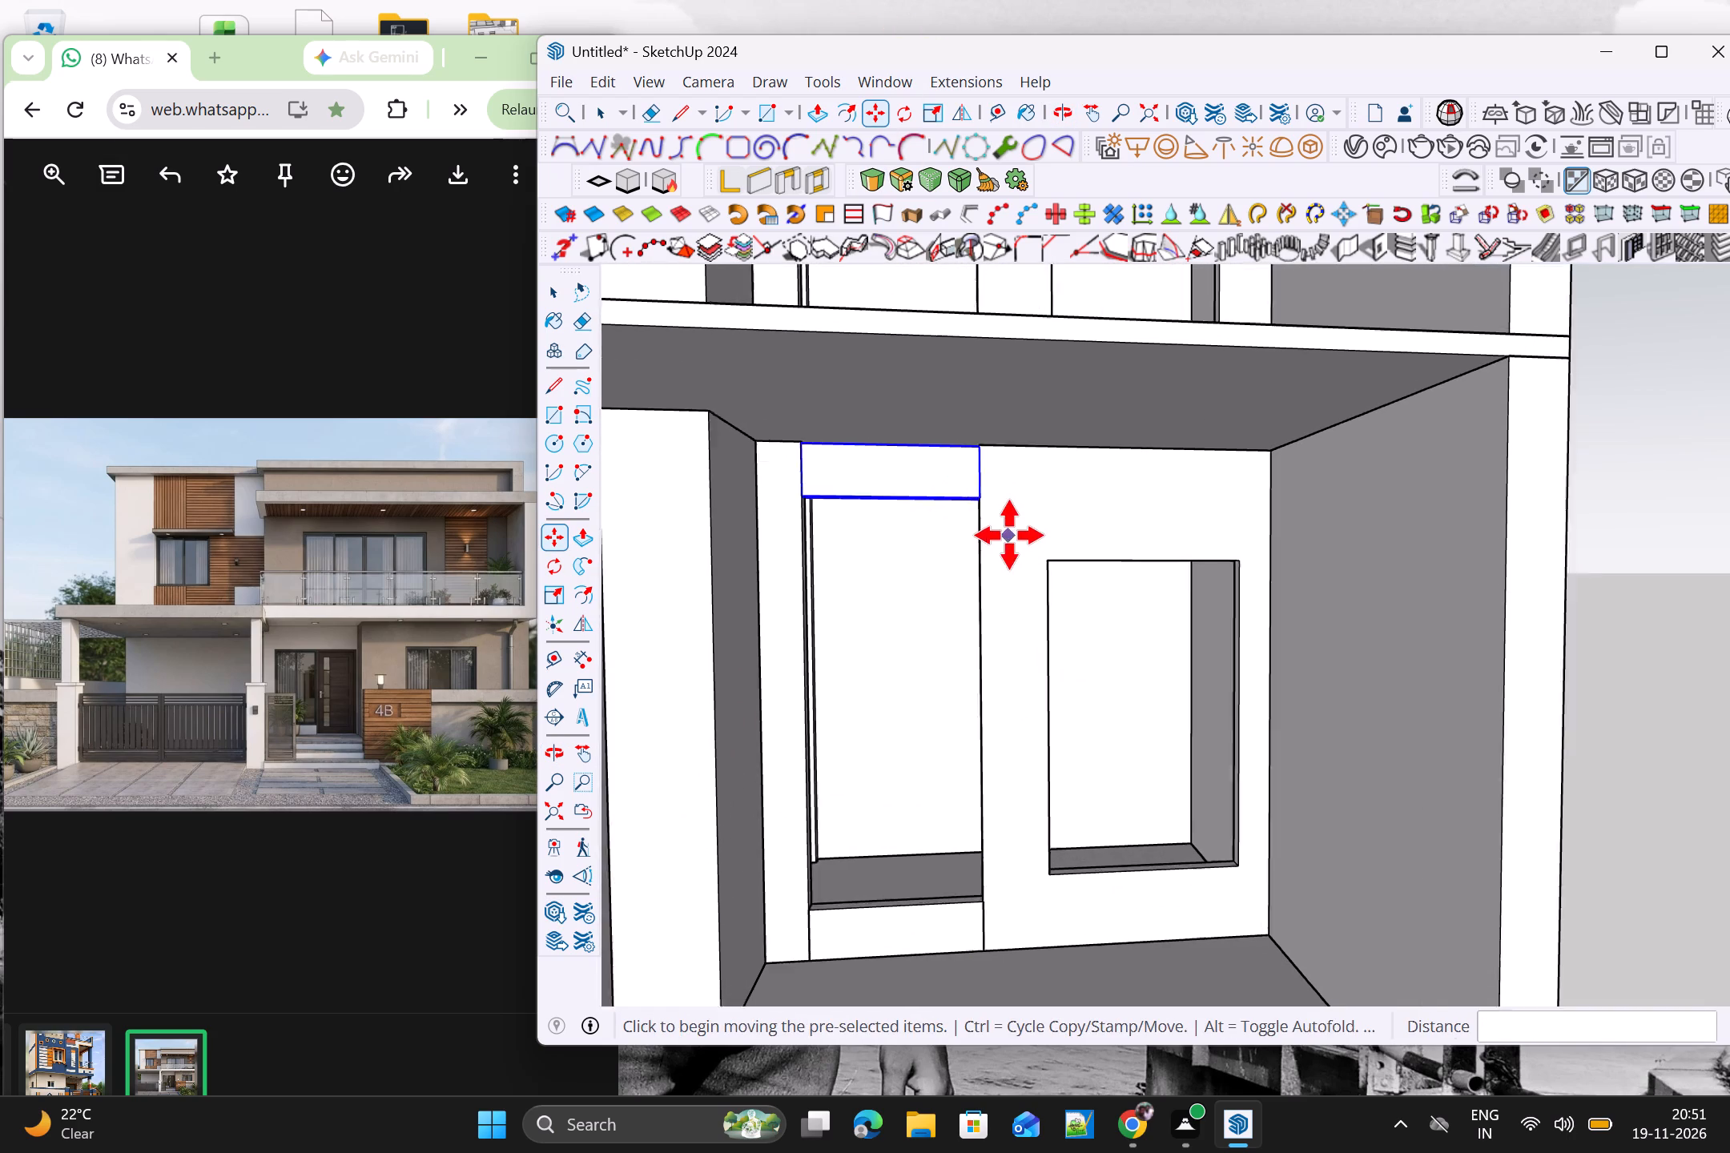
middle_click_drag(996, 552, 816, 638)
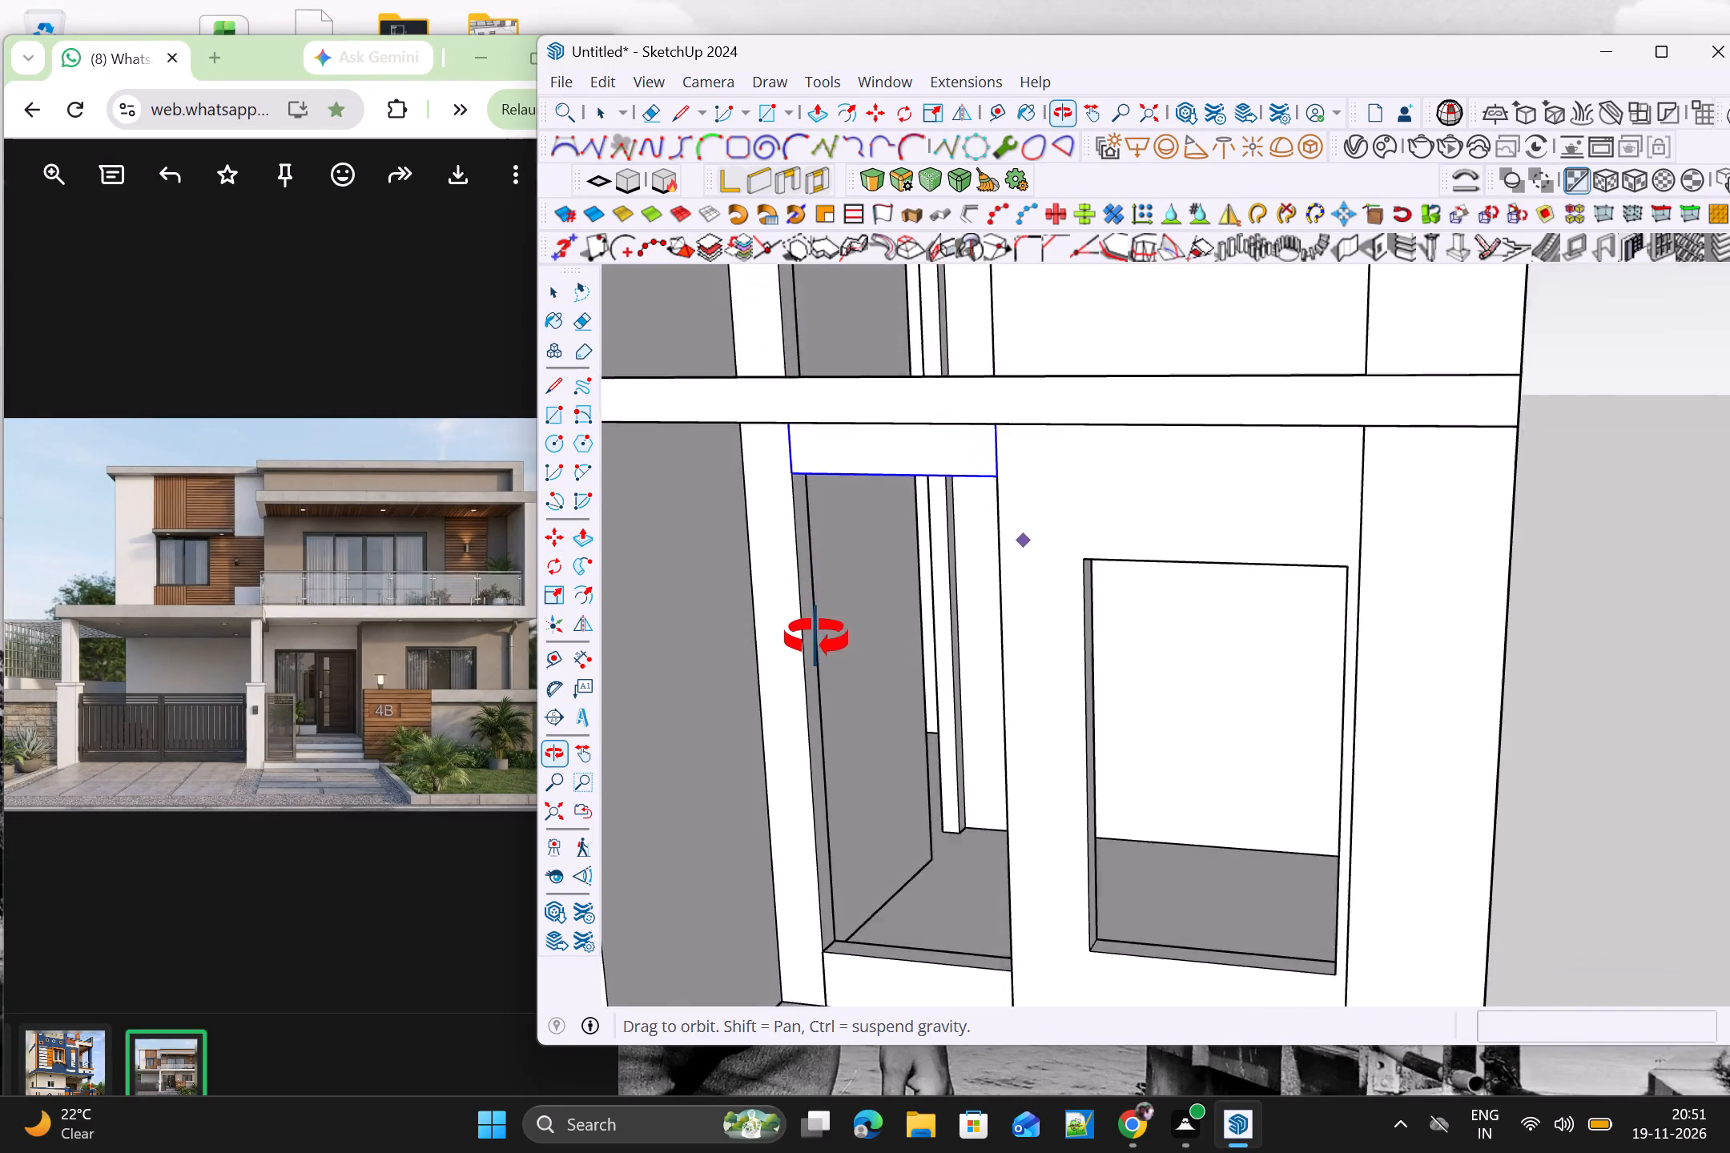
middle_click_drag(816, 638, 935, 567)
Copy the ground-floor doorway head block up 1' 3 3/8" to the base of the first-floor doorway opening.
left_click(980, 482)
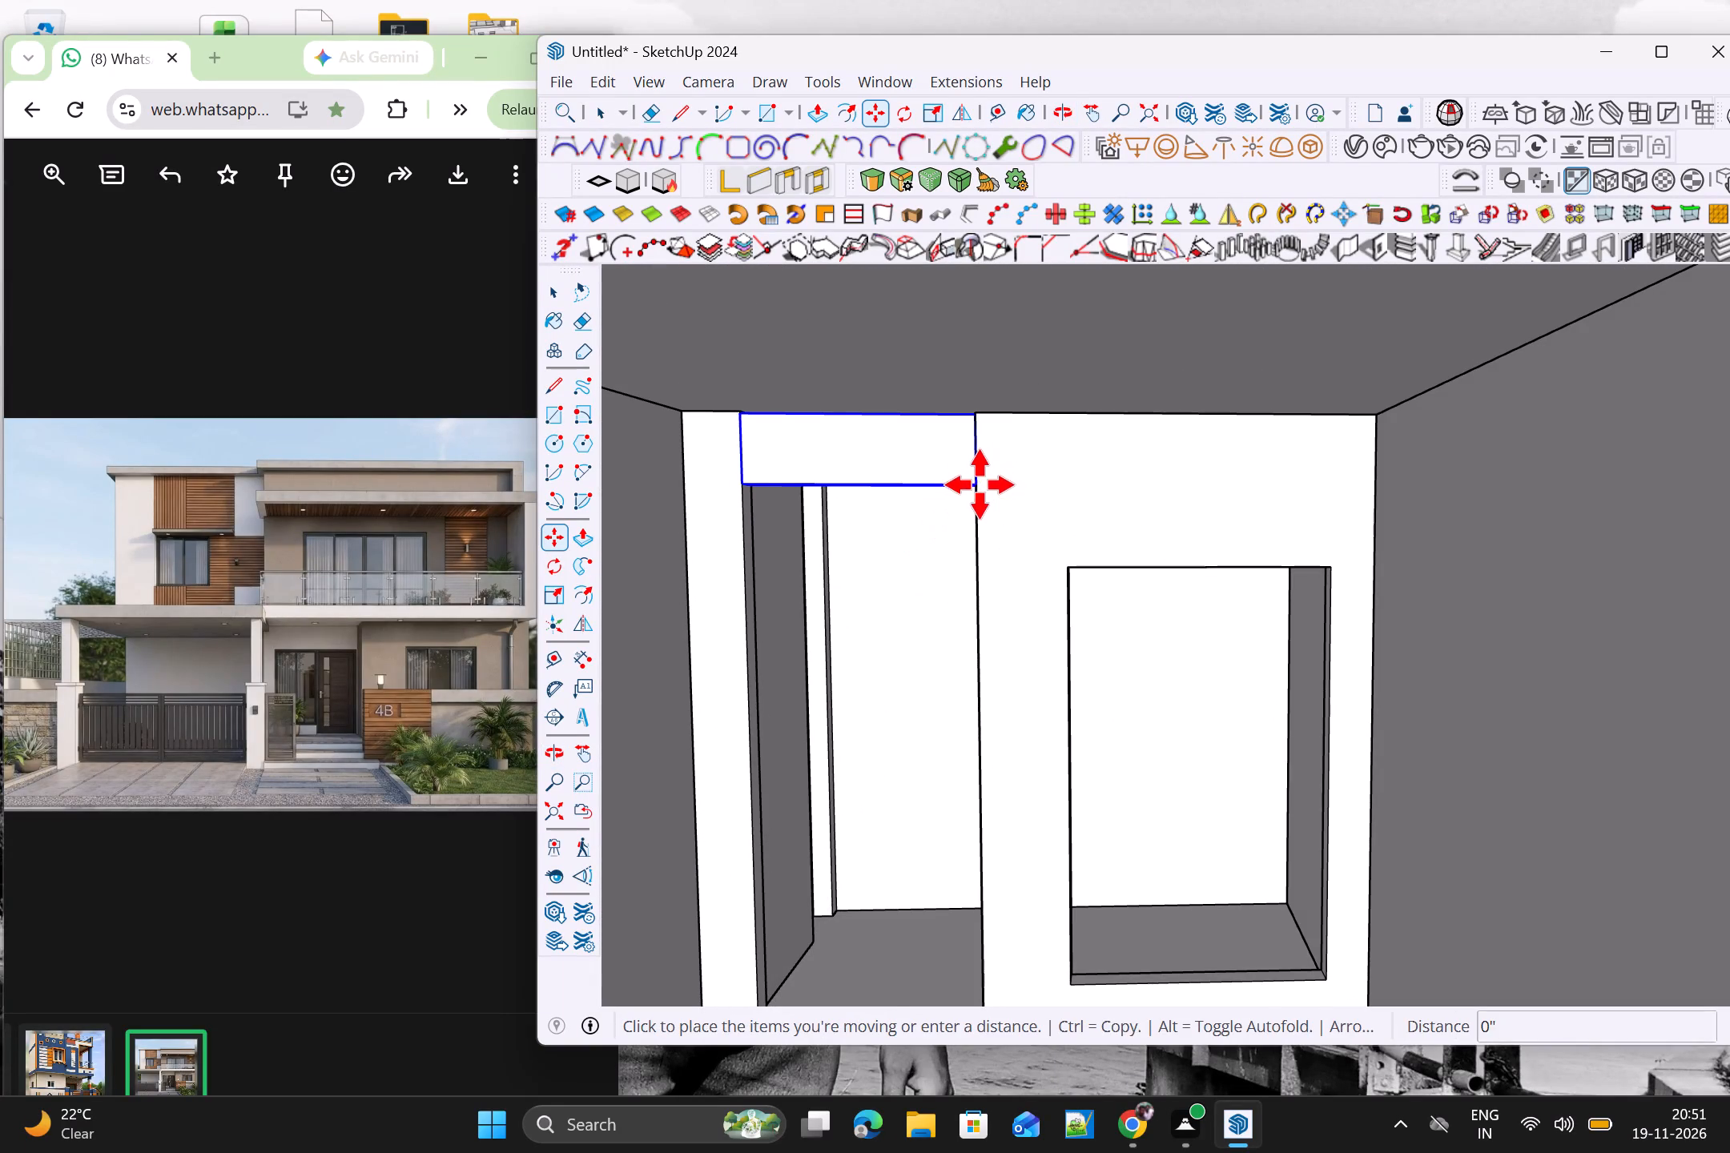
scroll(981, 417, "down", 4)
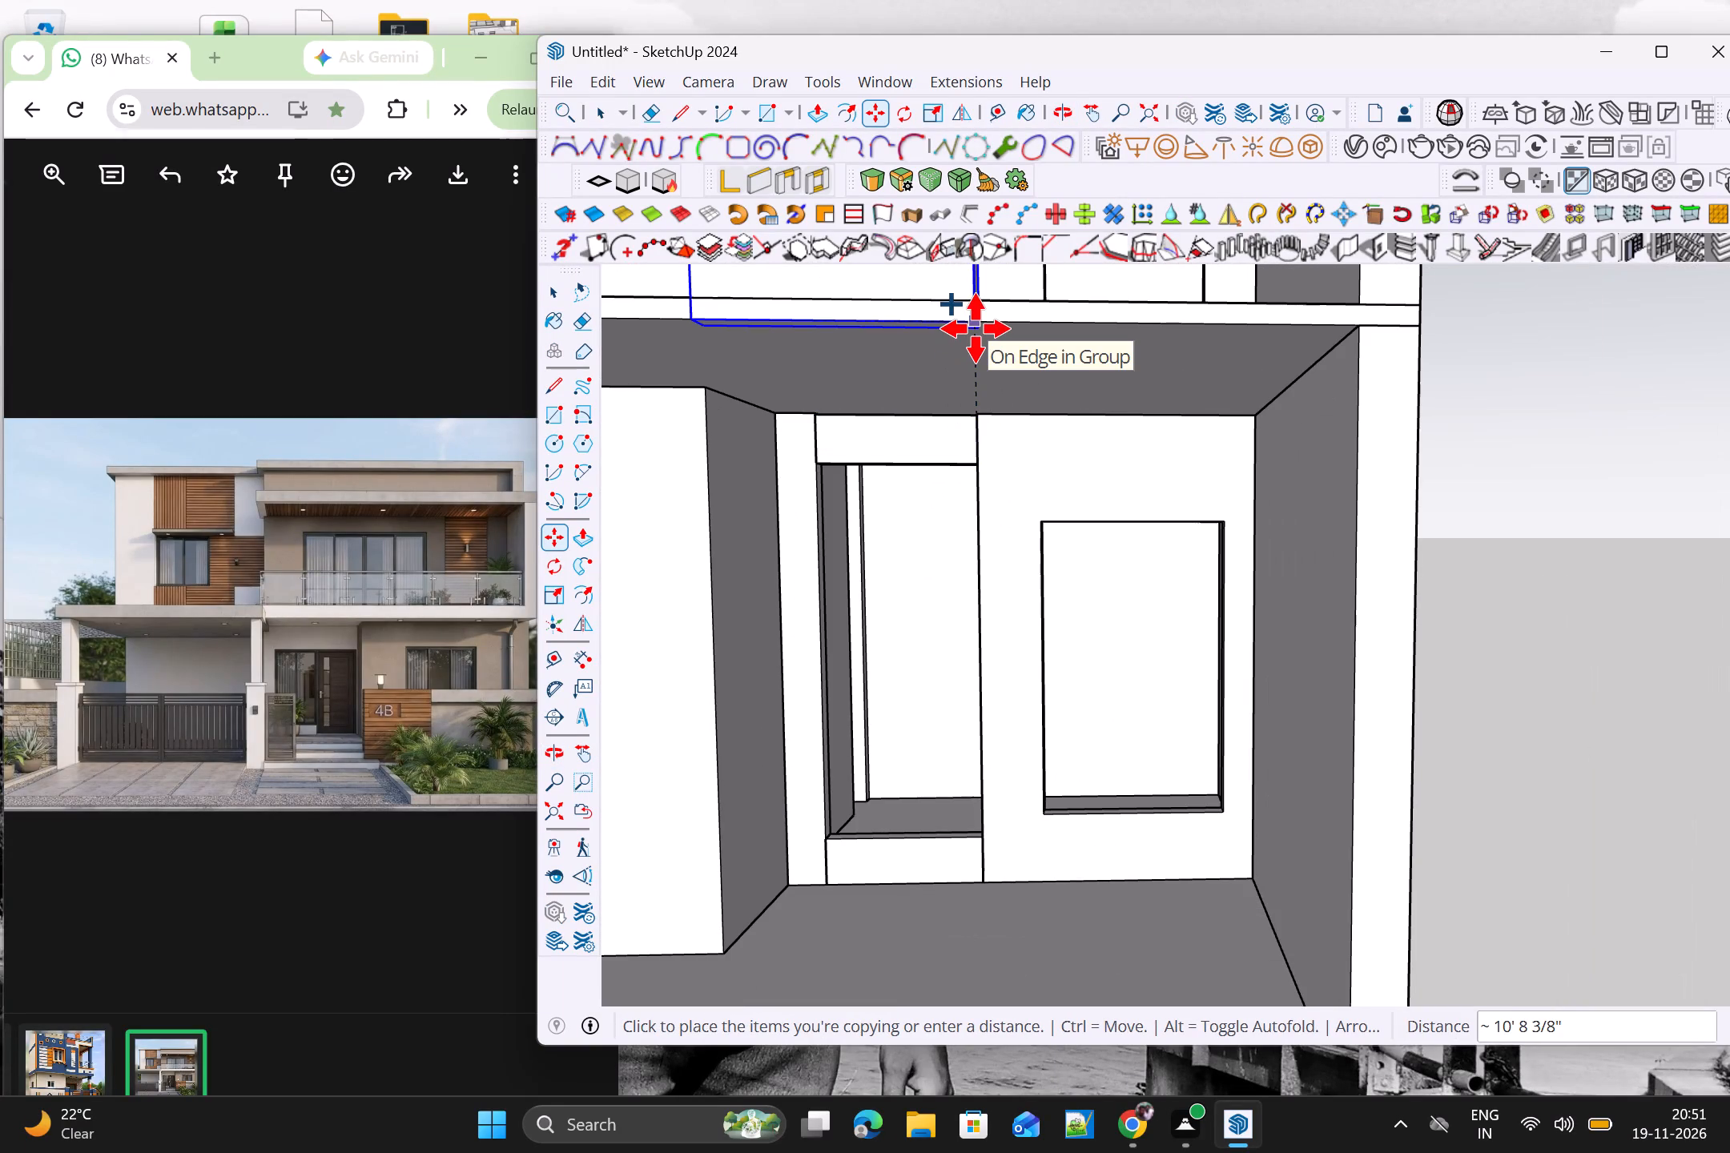
middle_click_drag(976, 331, 958, 617, "shift")
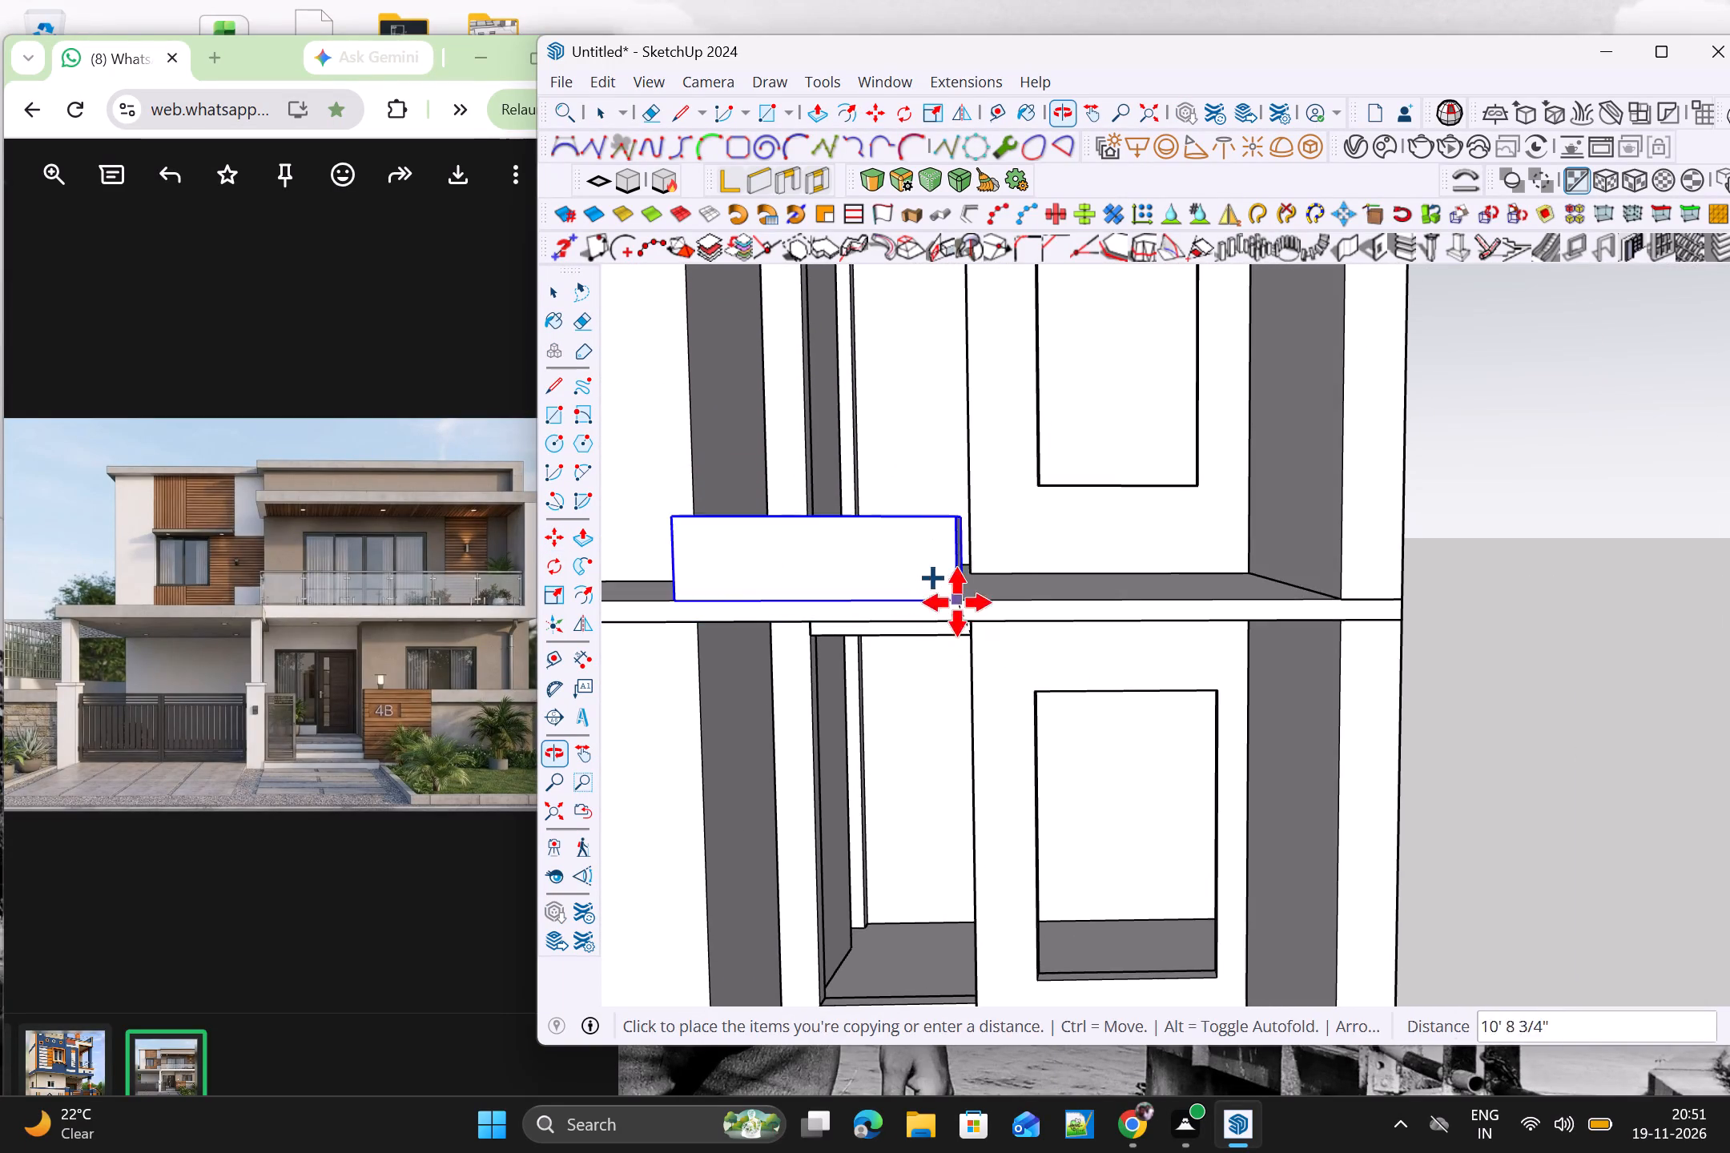
middle_click_drag(960, 566, 963, 649)
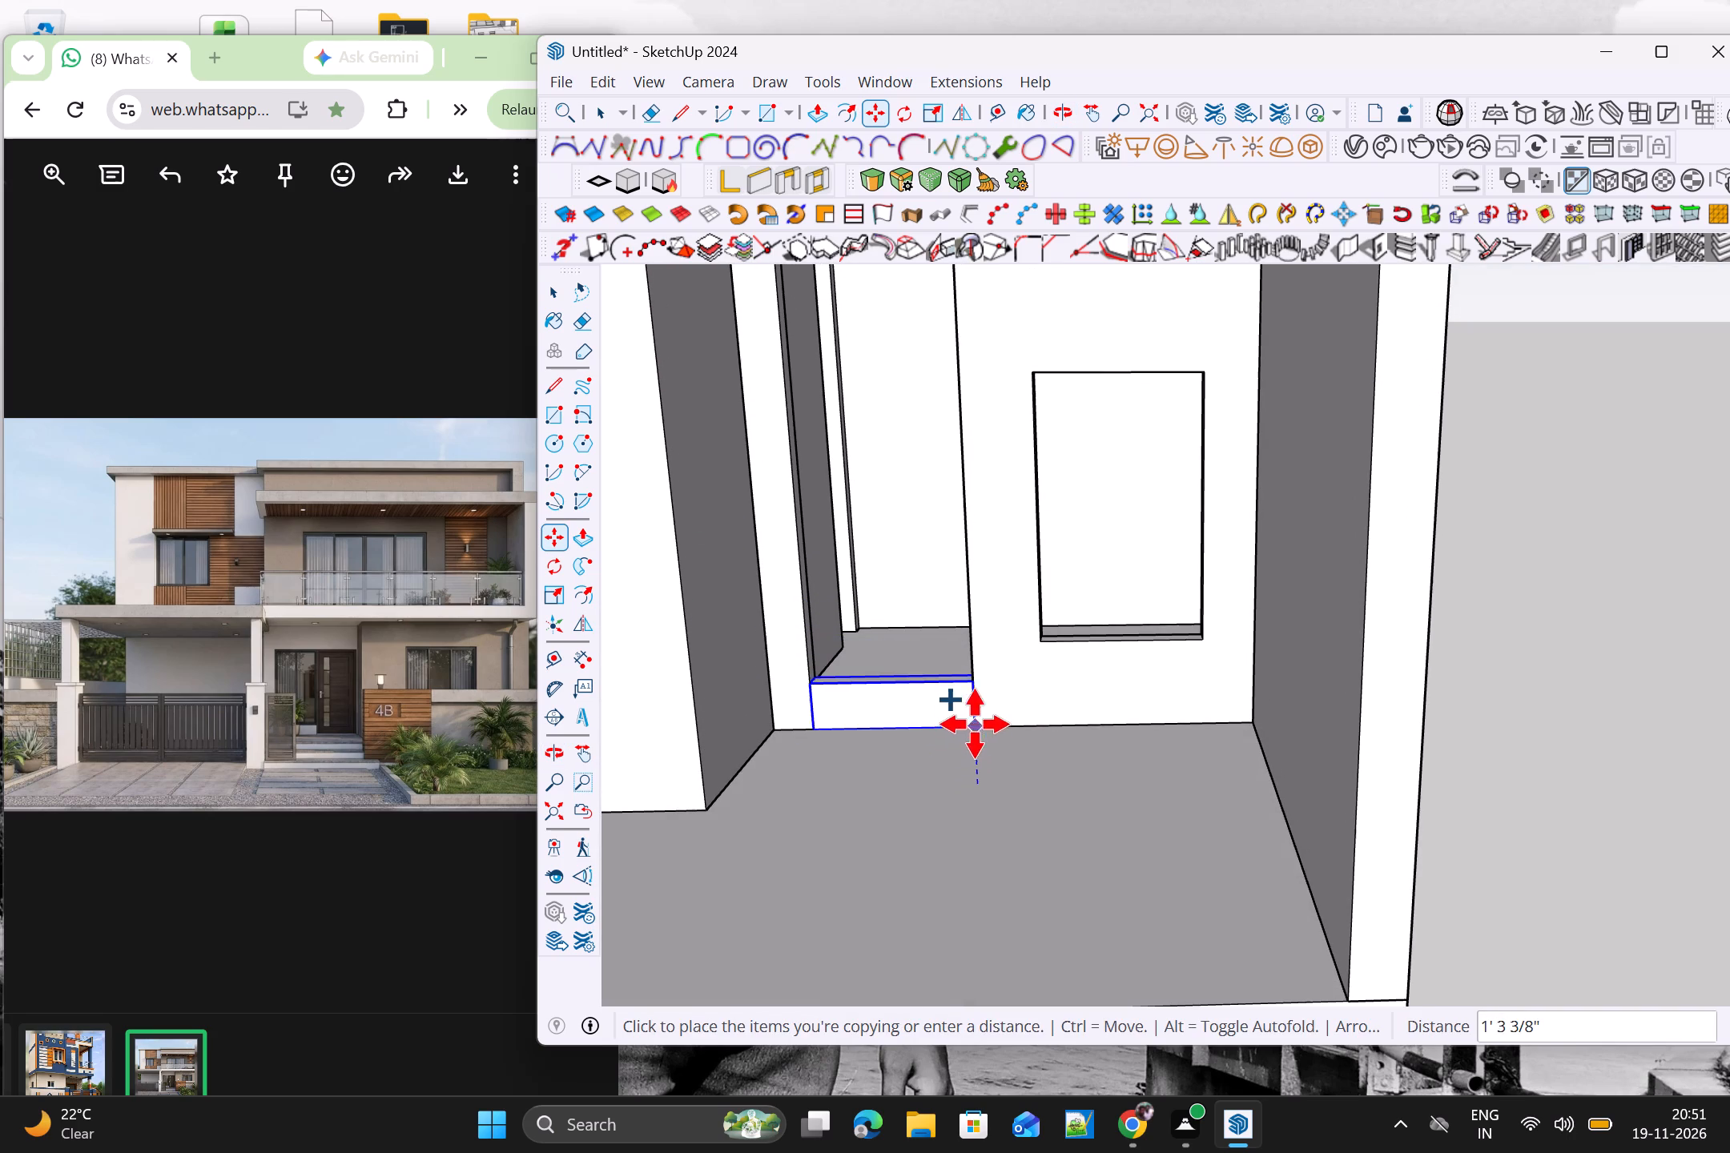
left_click(973, 722)
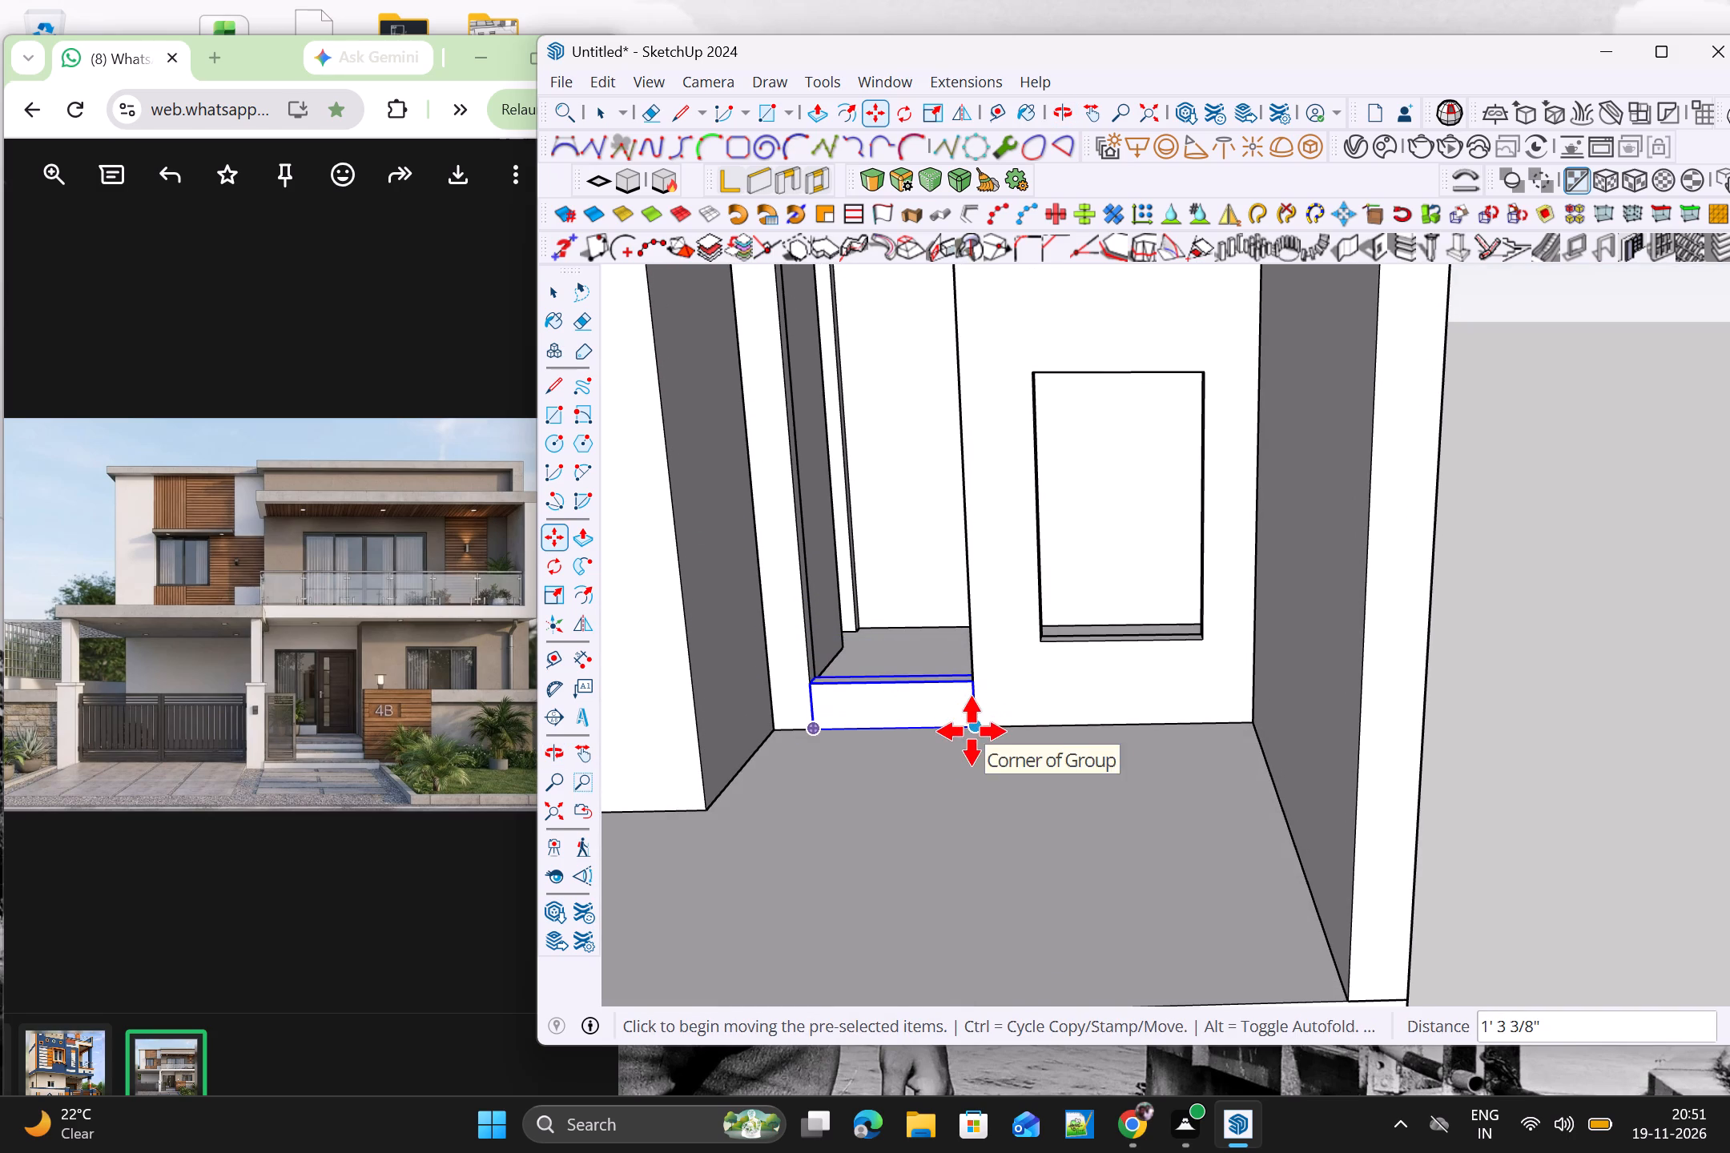
Copy the first-floor base block straight up to the head of that doorway opening, under the roof slab, and clear the selection.
left_click(972, 733, "ctrl")
scroll(969, 540, "down", 4)
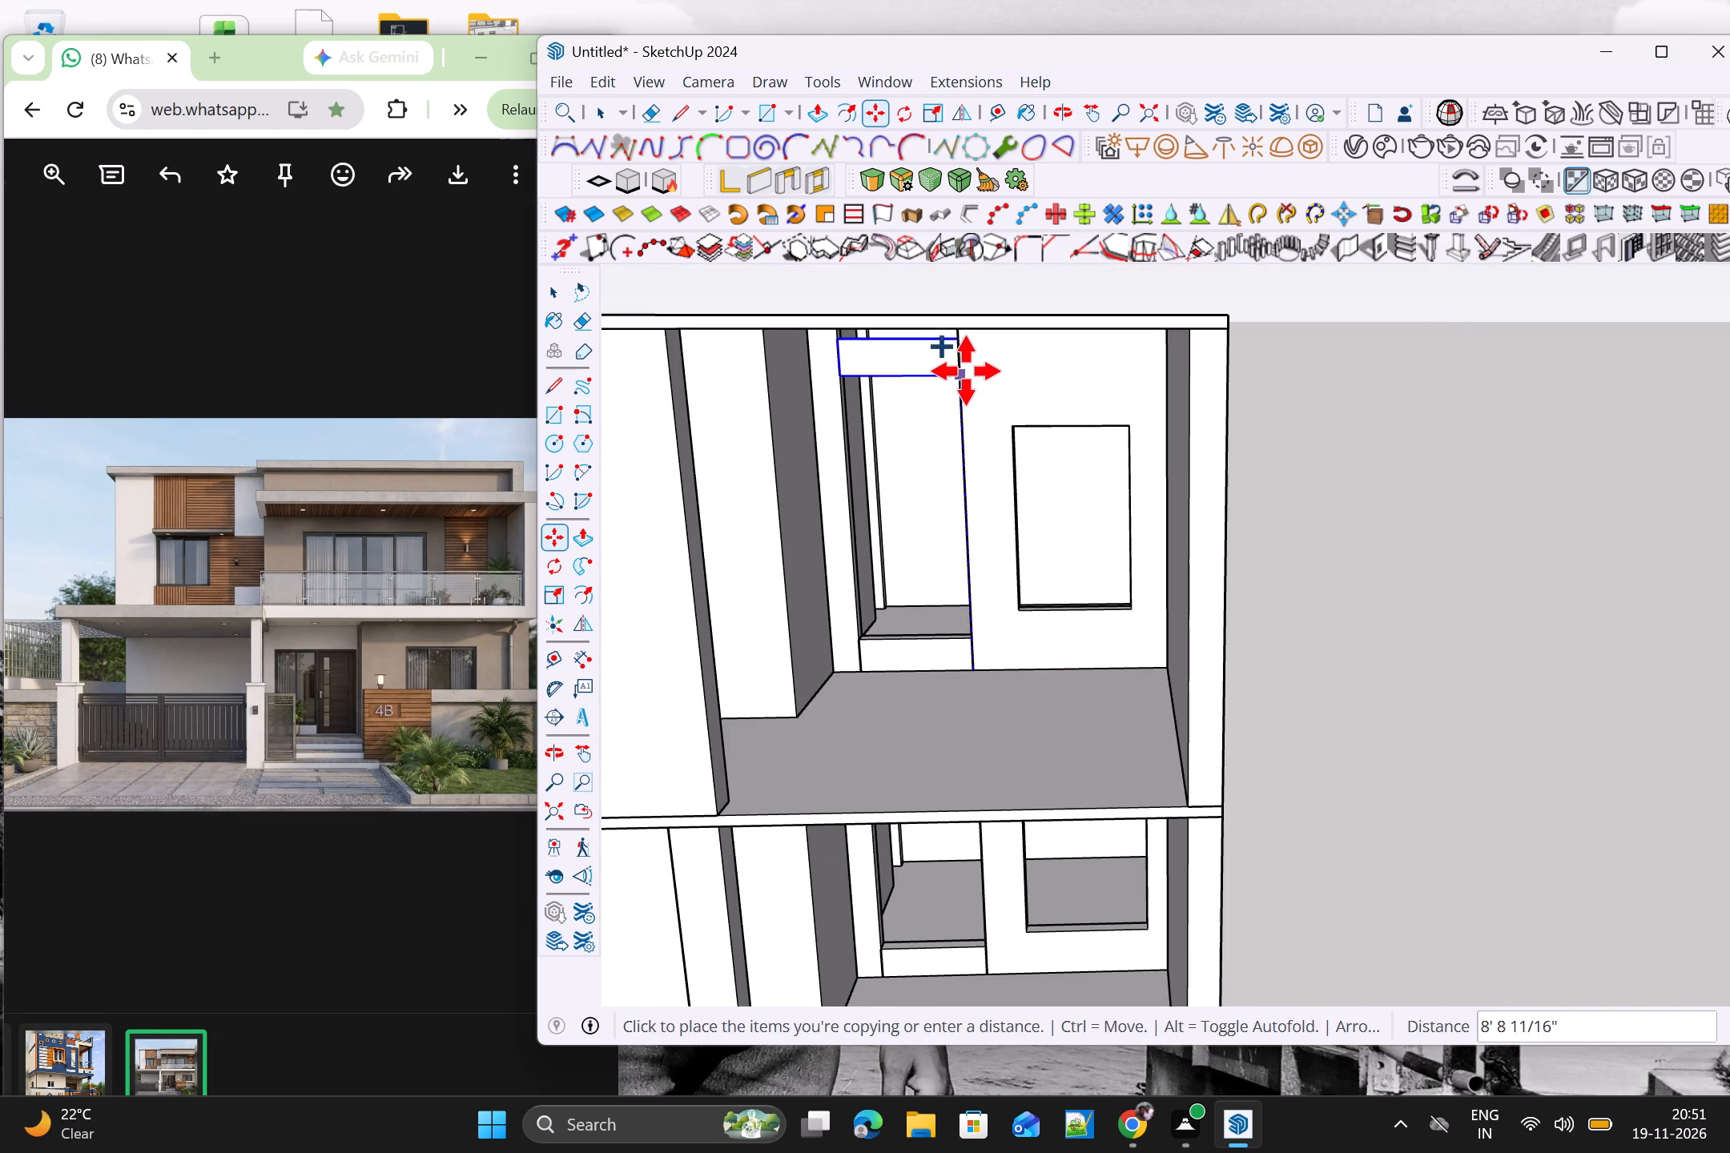
left_click(966, 367)
scroll(1023, 546, "down", 2)
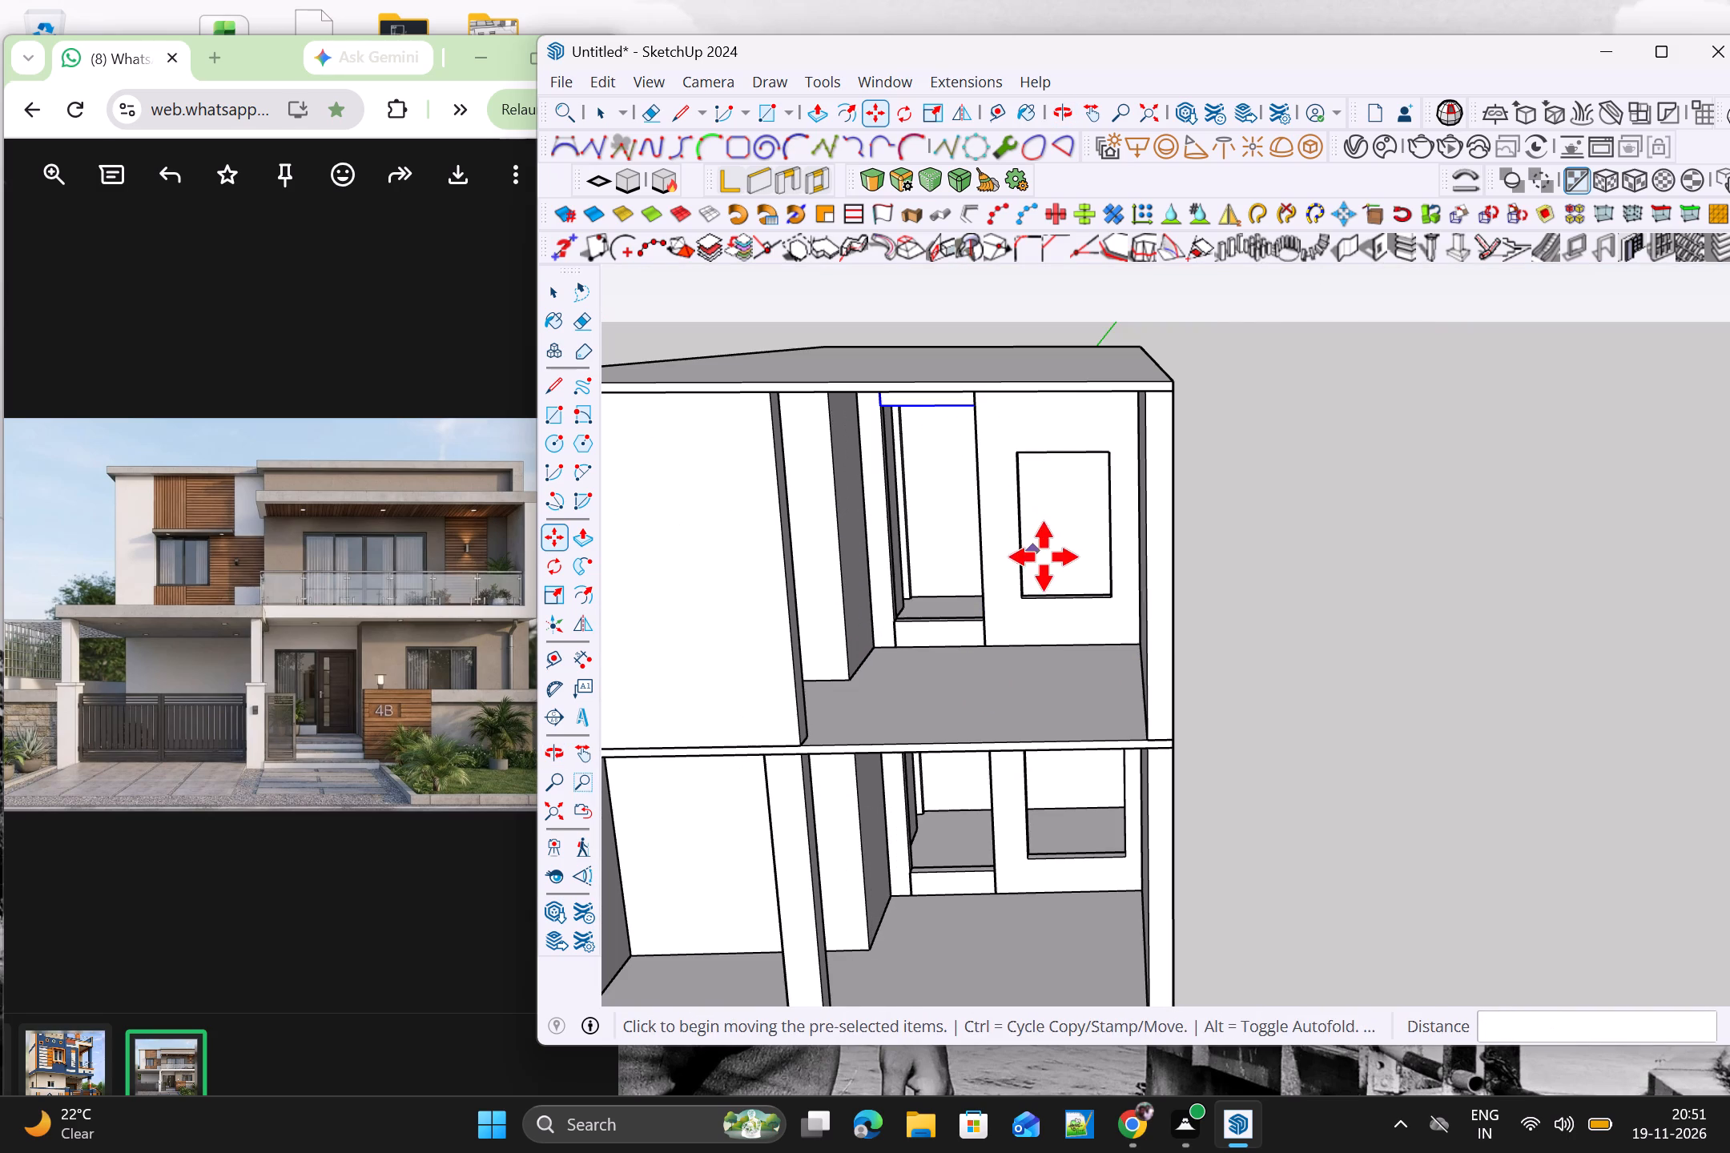
key("space")
left_click(1321, 621)
Inside the upper-floor group, draw a window rectangle about 4' 4" by 3' 11" on the solid front wall.
scroll(1303, 651, "down", 4)
middle_click_drag(1356, 781, 1388, 665)
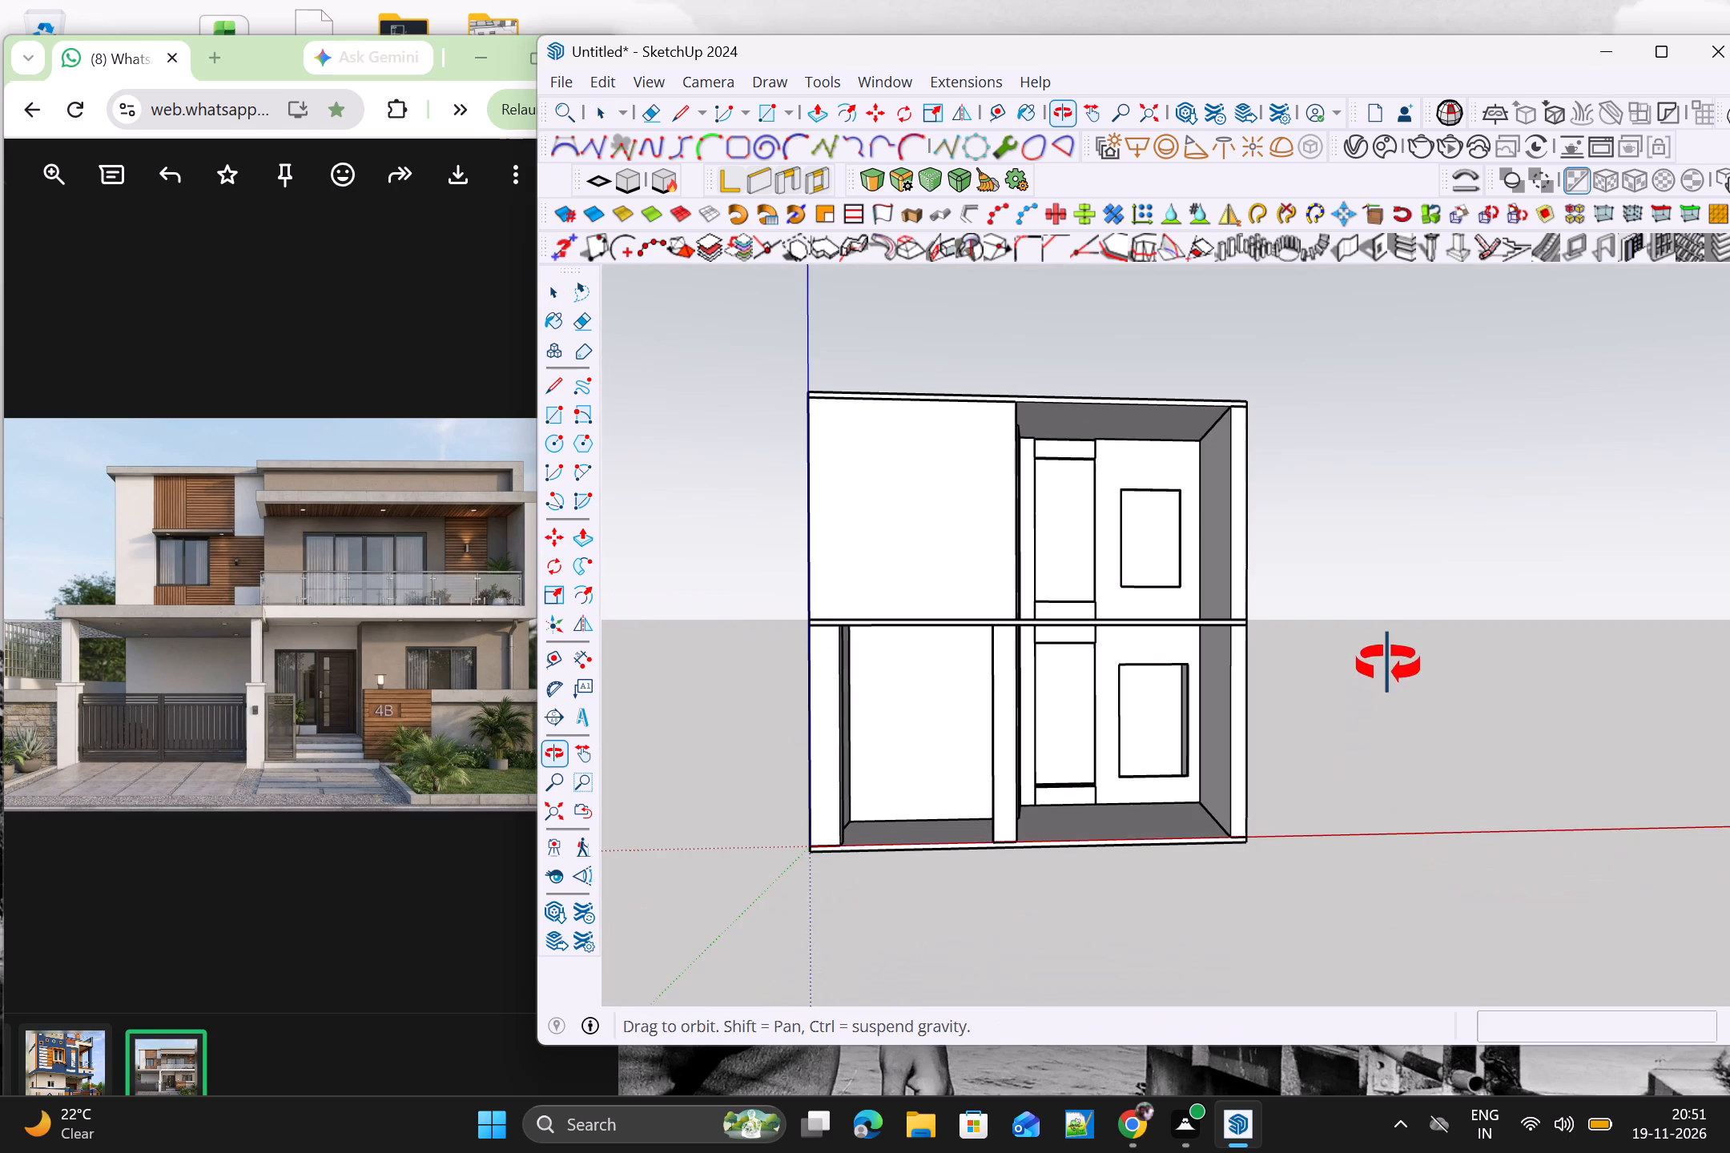
middle_click_drag(1388, 665, 1382, 692)
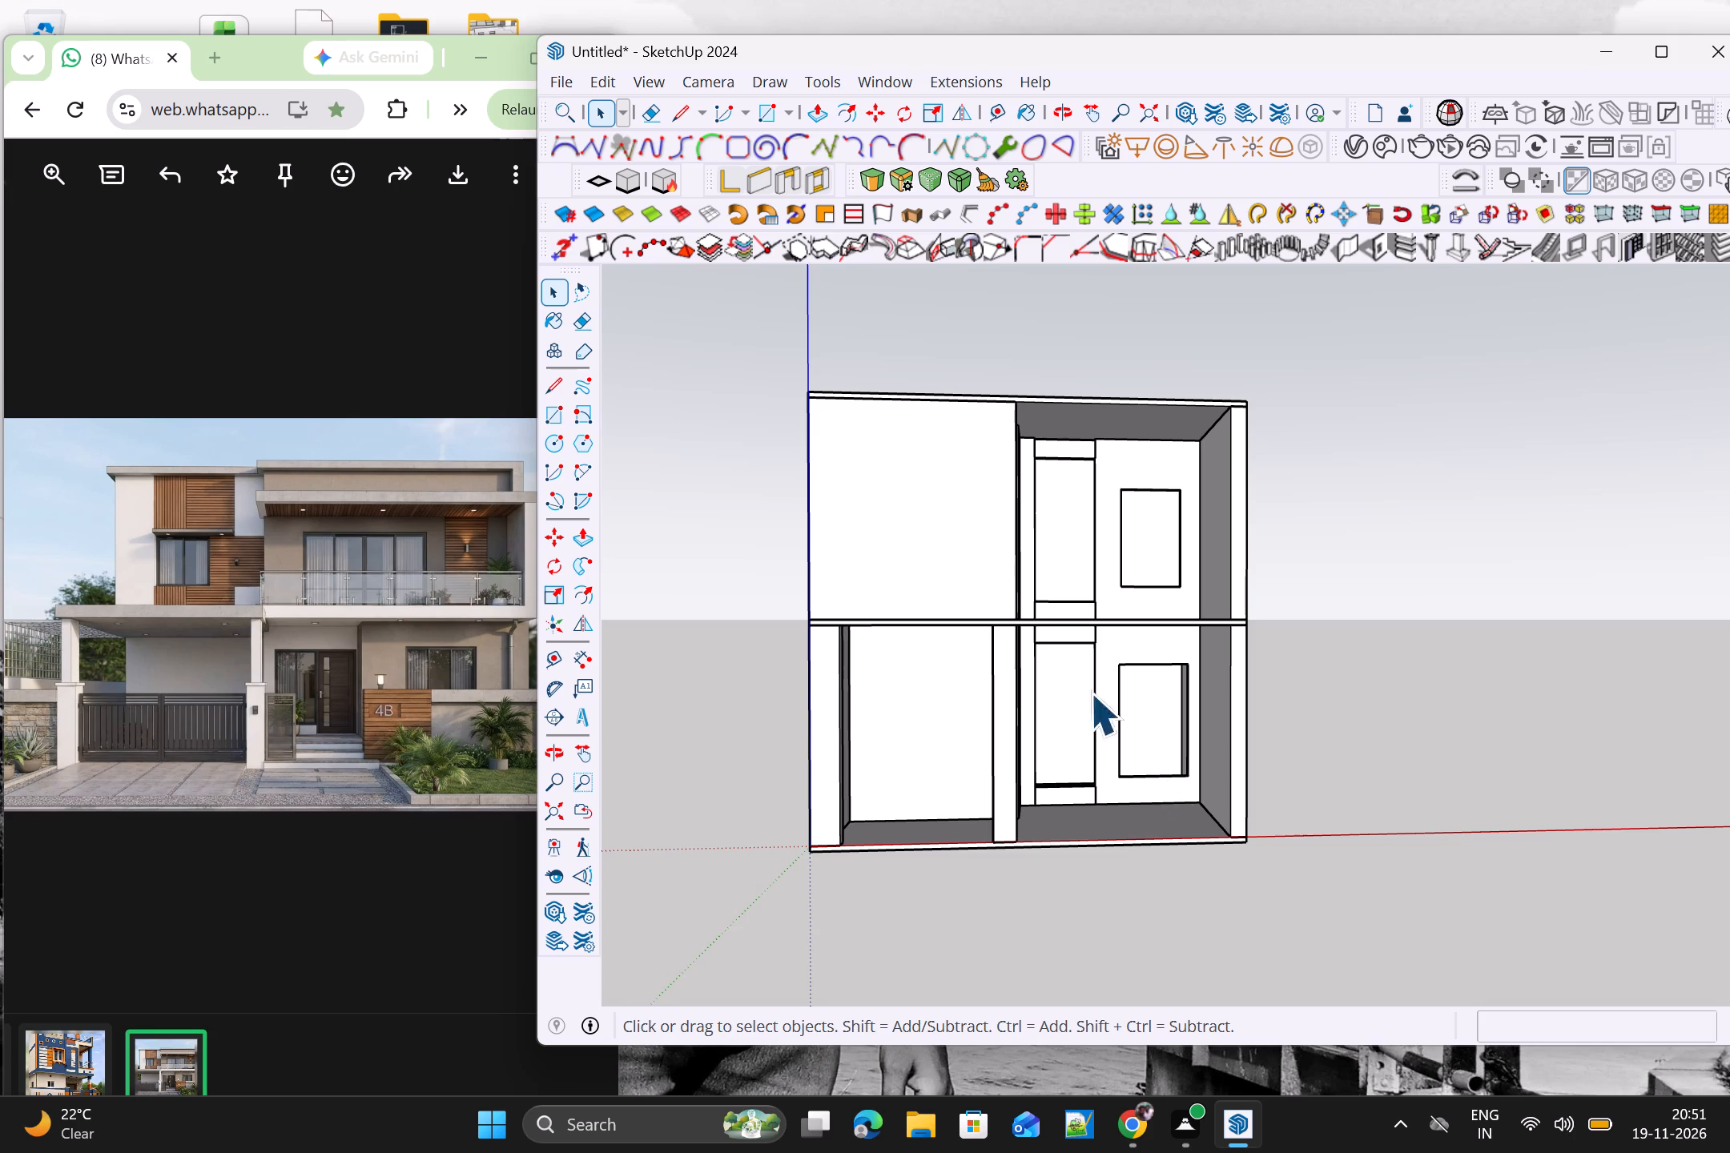
triple_click(872, 507)
left_click(888, 502)
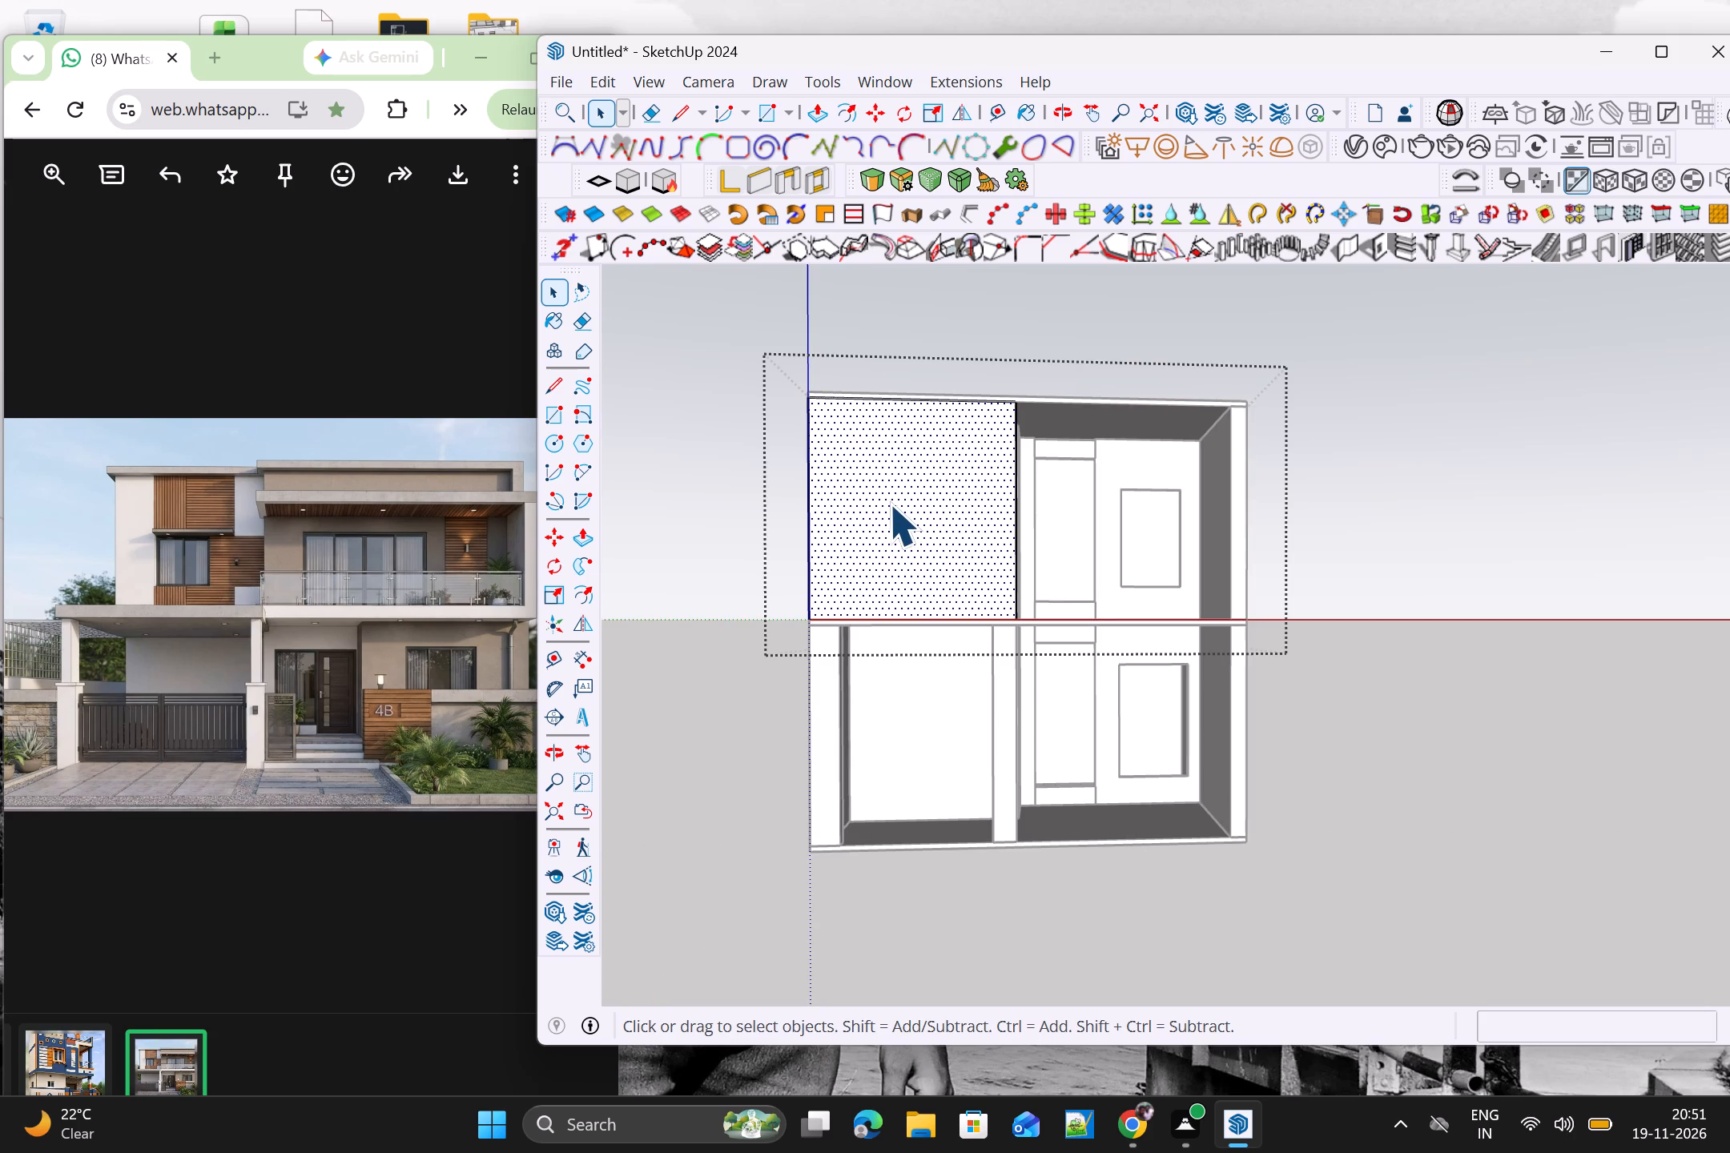
double_click(888, 508)
triple_click(888, 509)
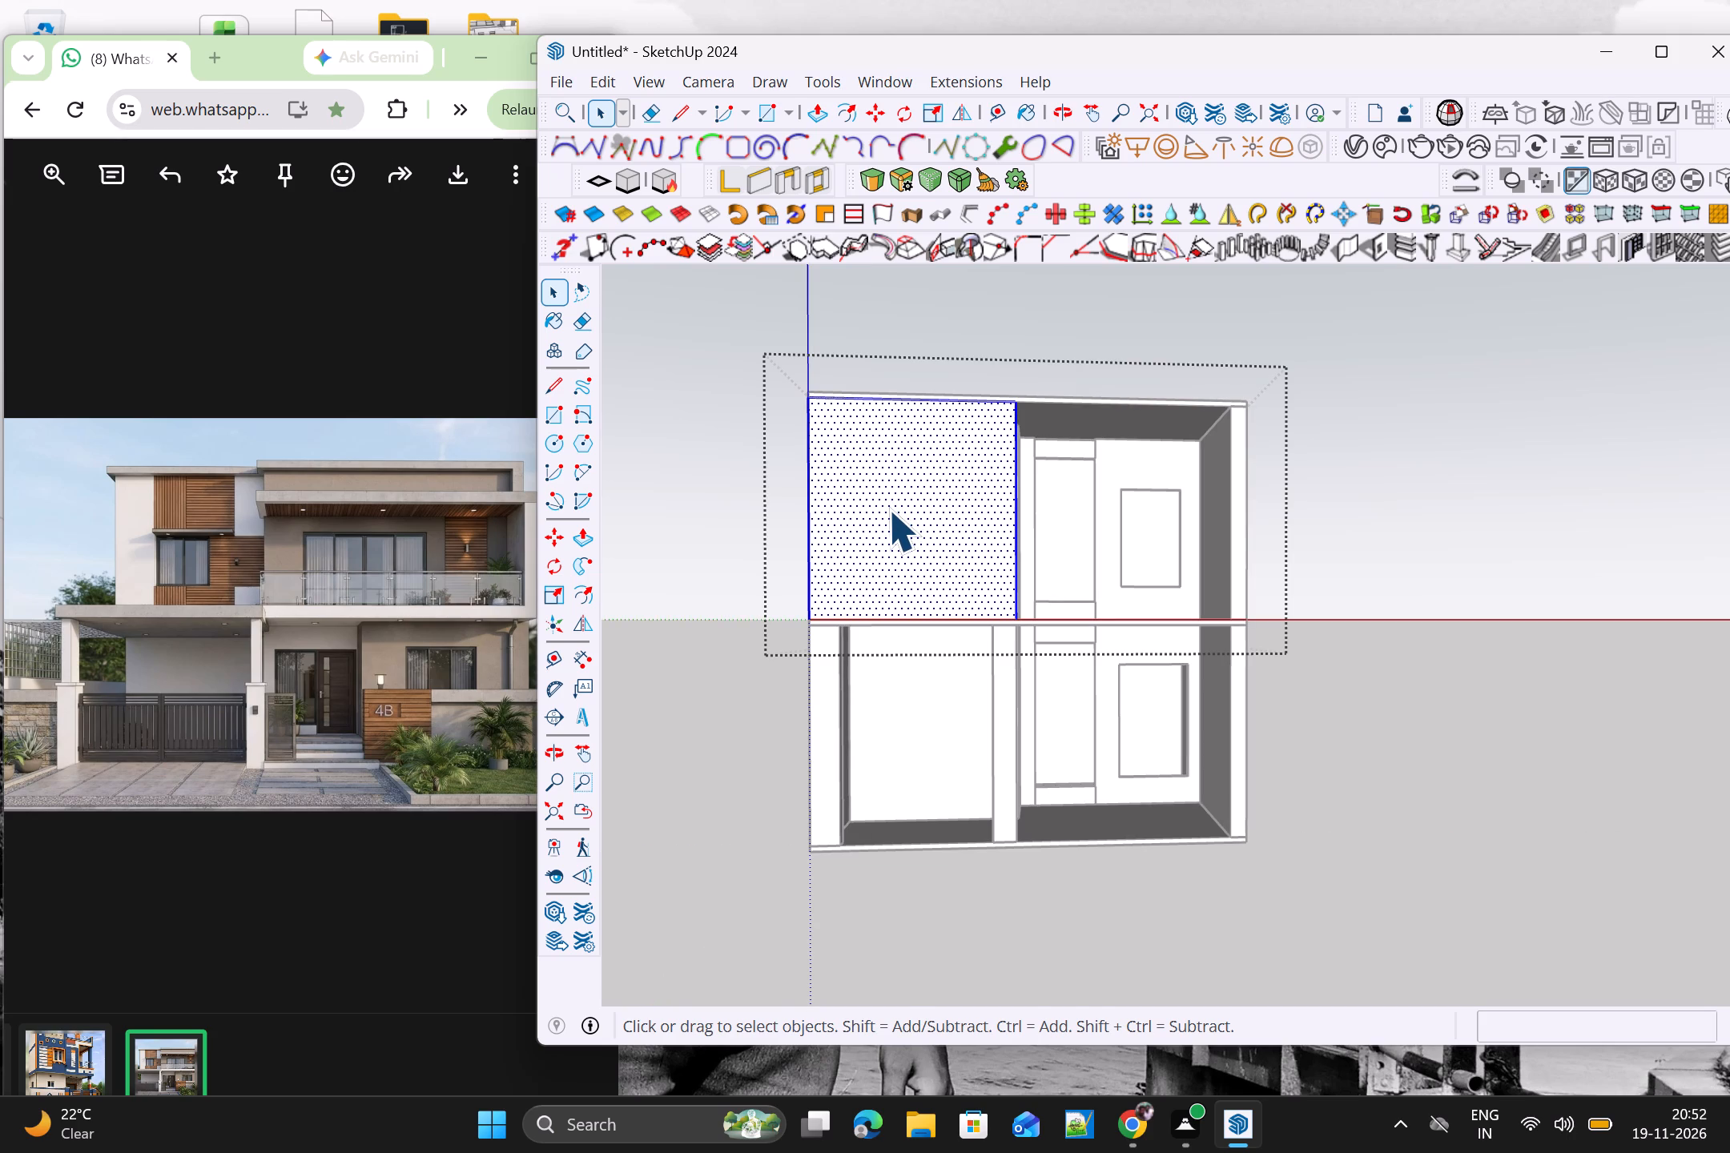
key("r")
left_click(862, 489)
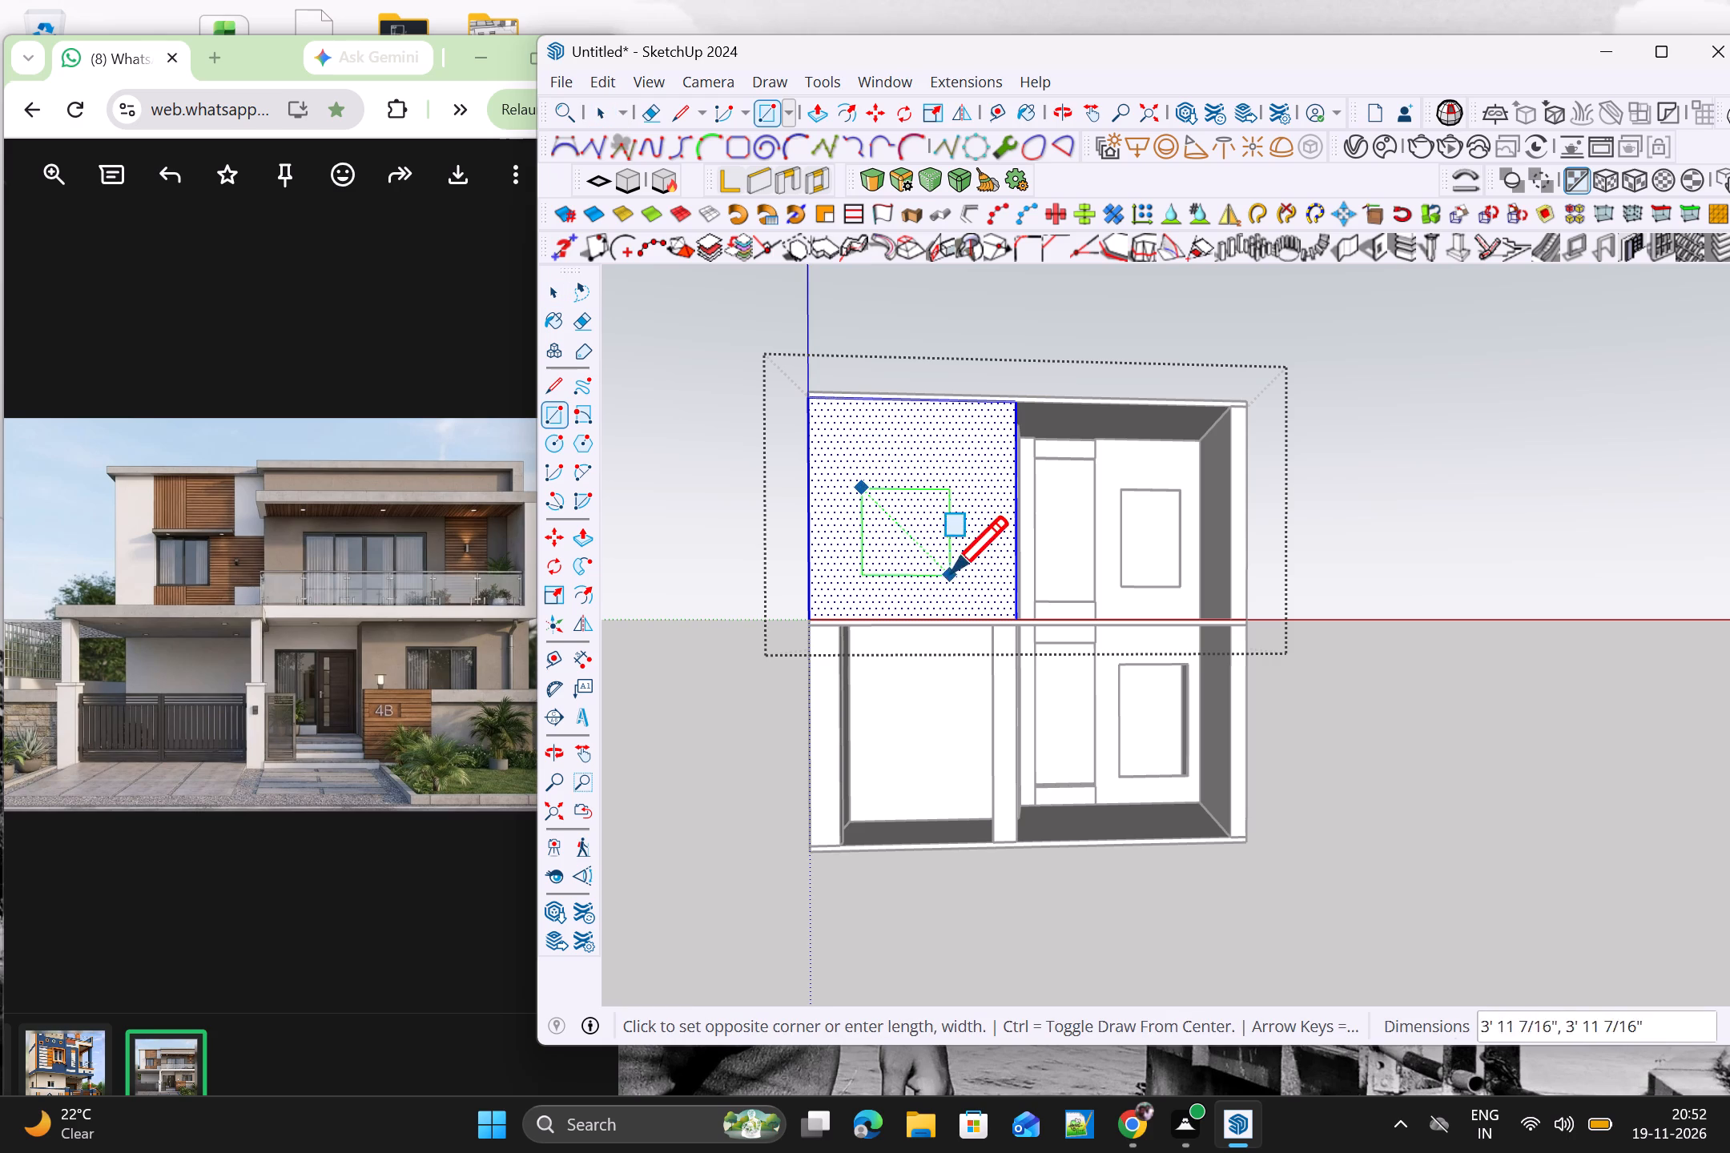
left_click(960, 575)
Push the window rectangle 9" through the upper-floor front wall to cut the opening, and close the group.
key("space")
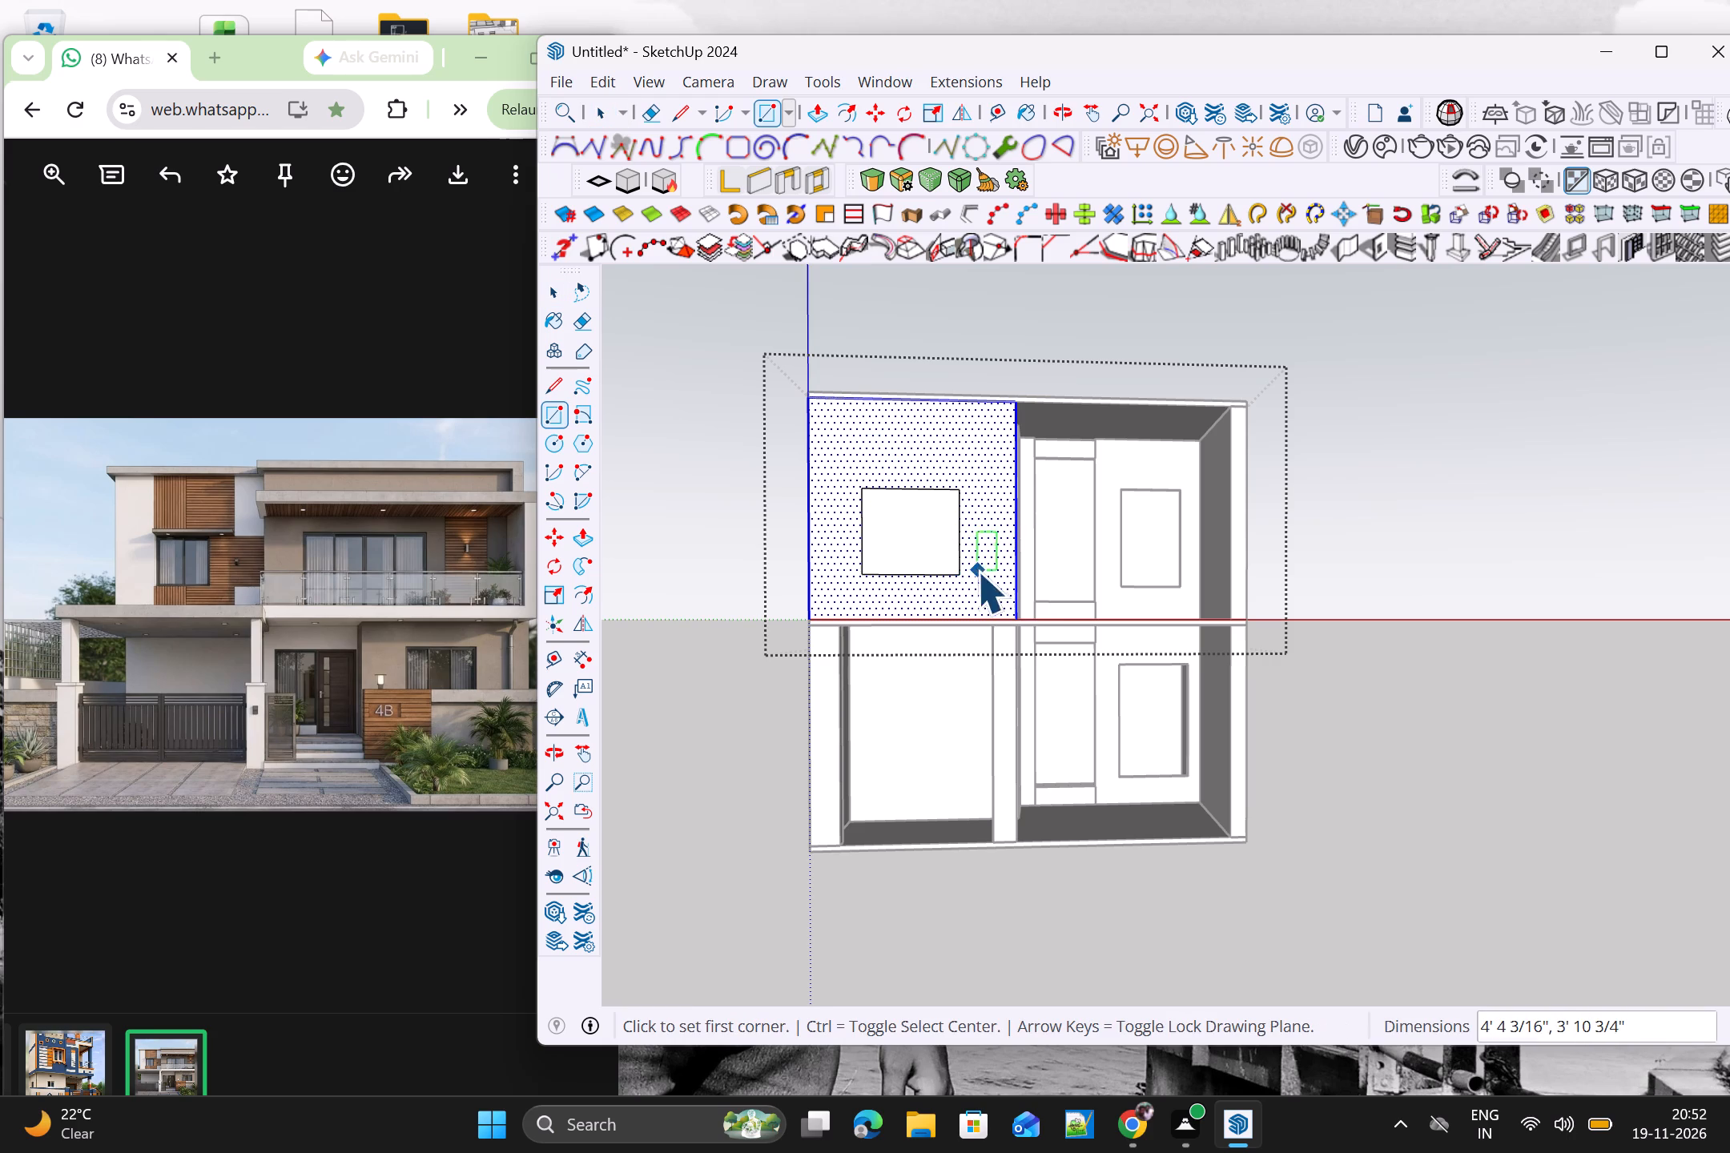
left_click(928, 541)
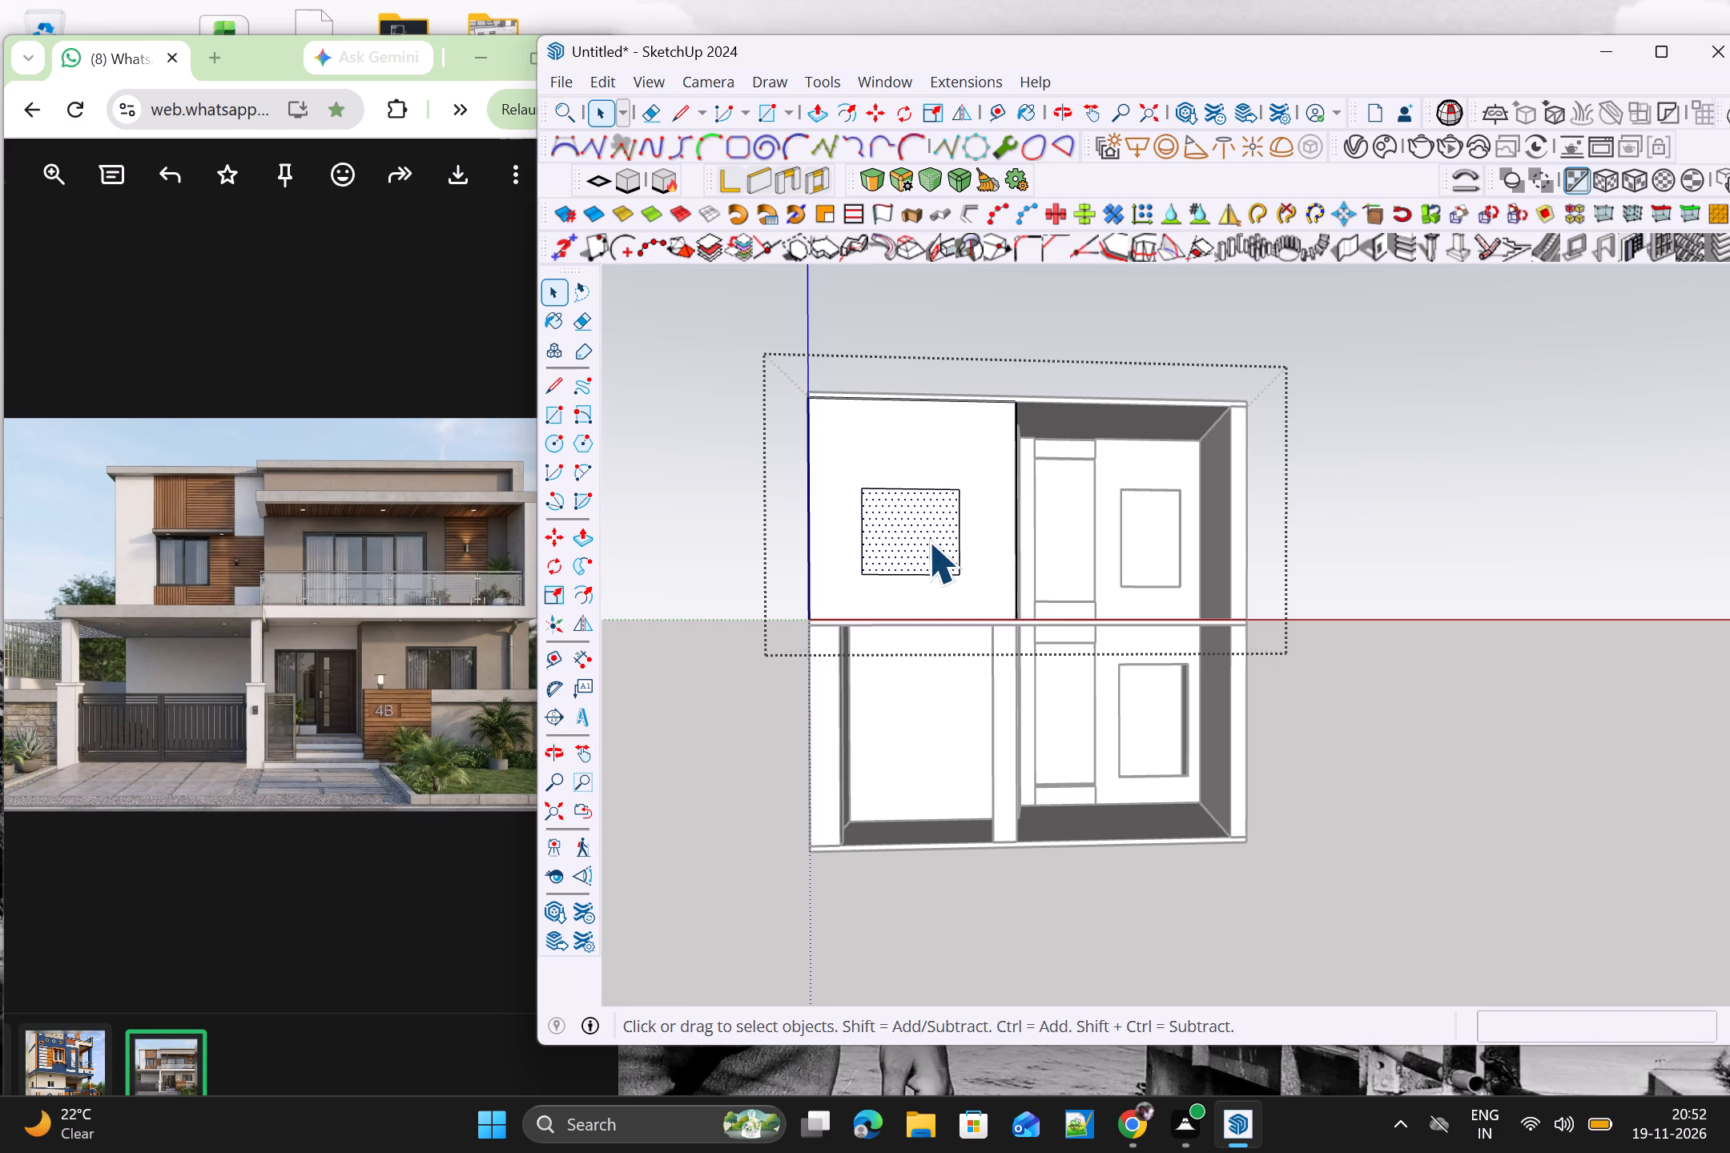
key("p")
left_click(928, 541)
scroll(929, 527, "up", 3)
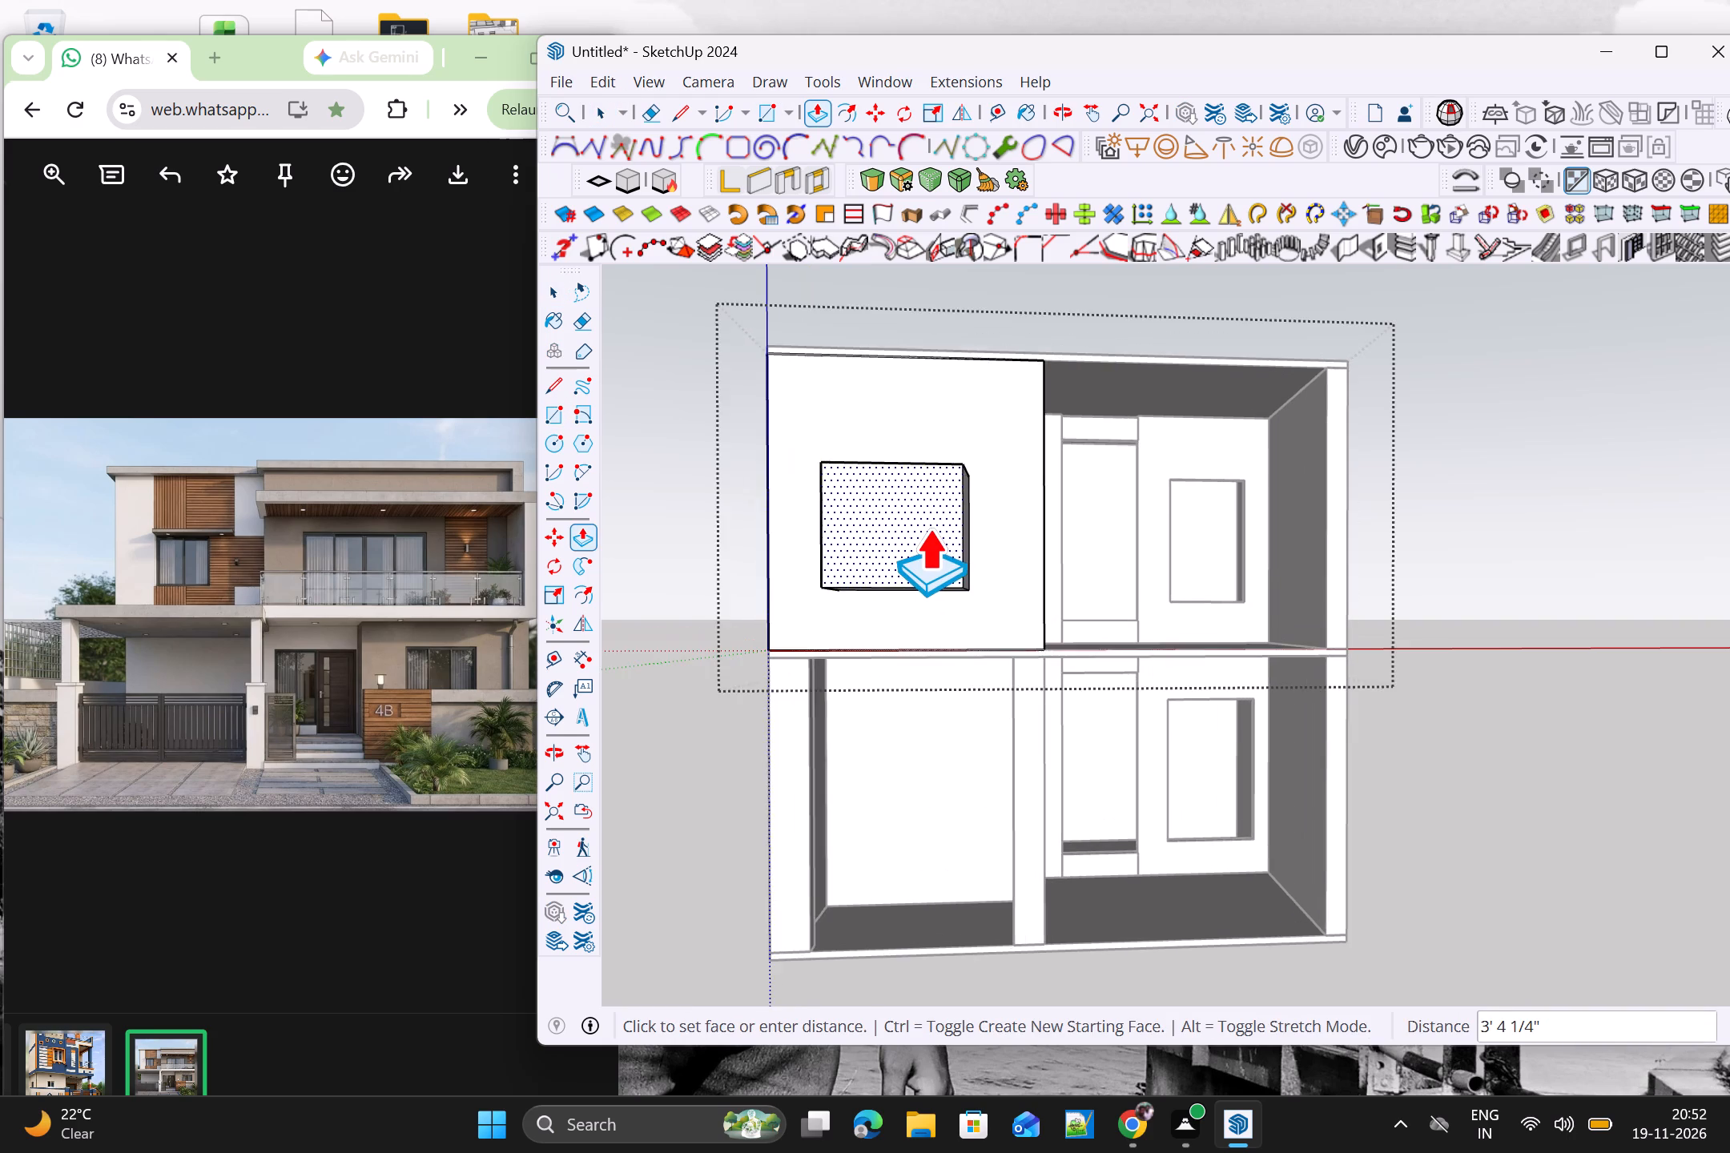
middle_click_drag(929, 532, 949, 652)
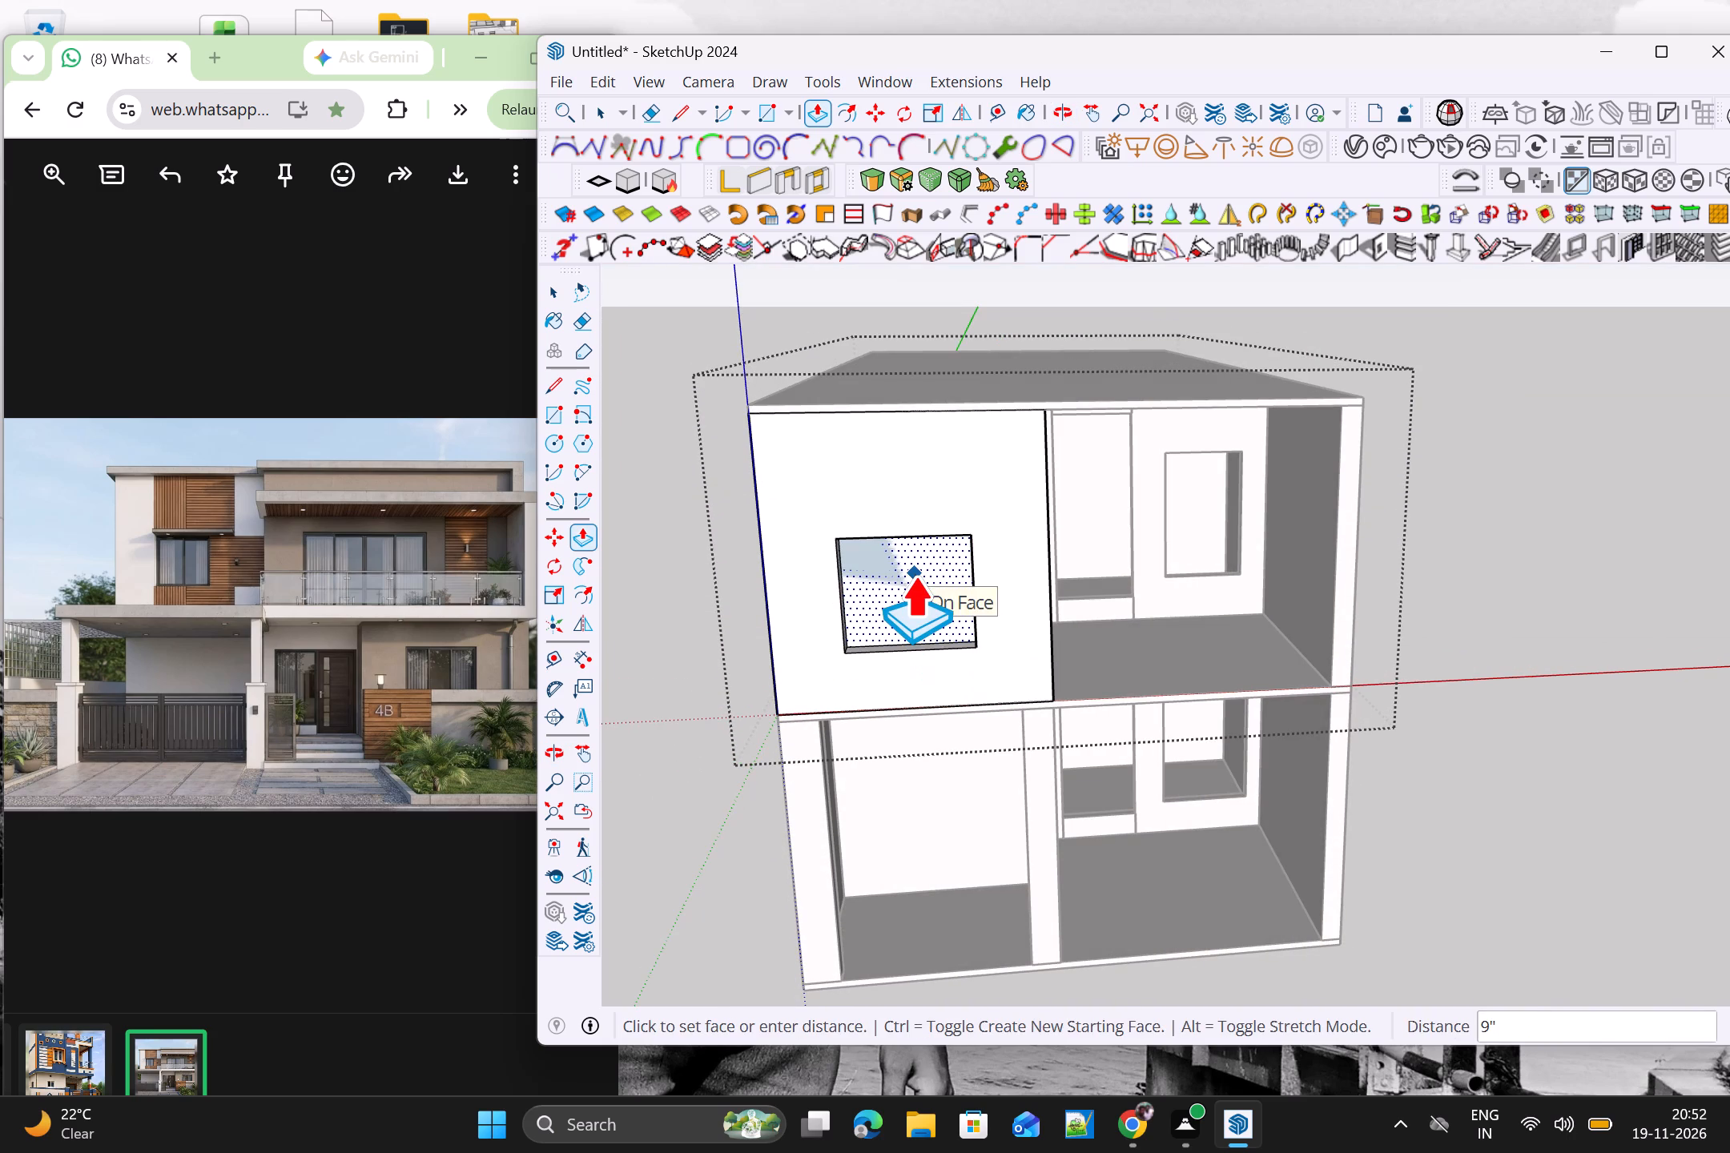
left_click(915, 574)
middle_click_drag(1043, 657, 1018, 614)
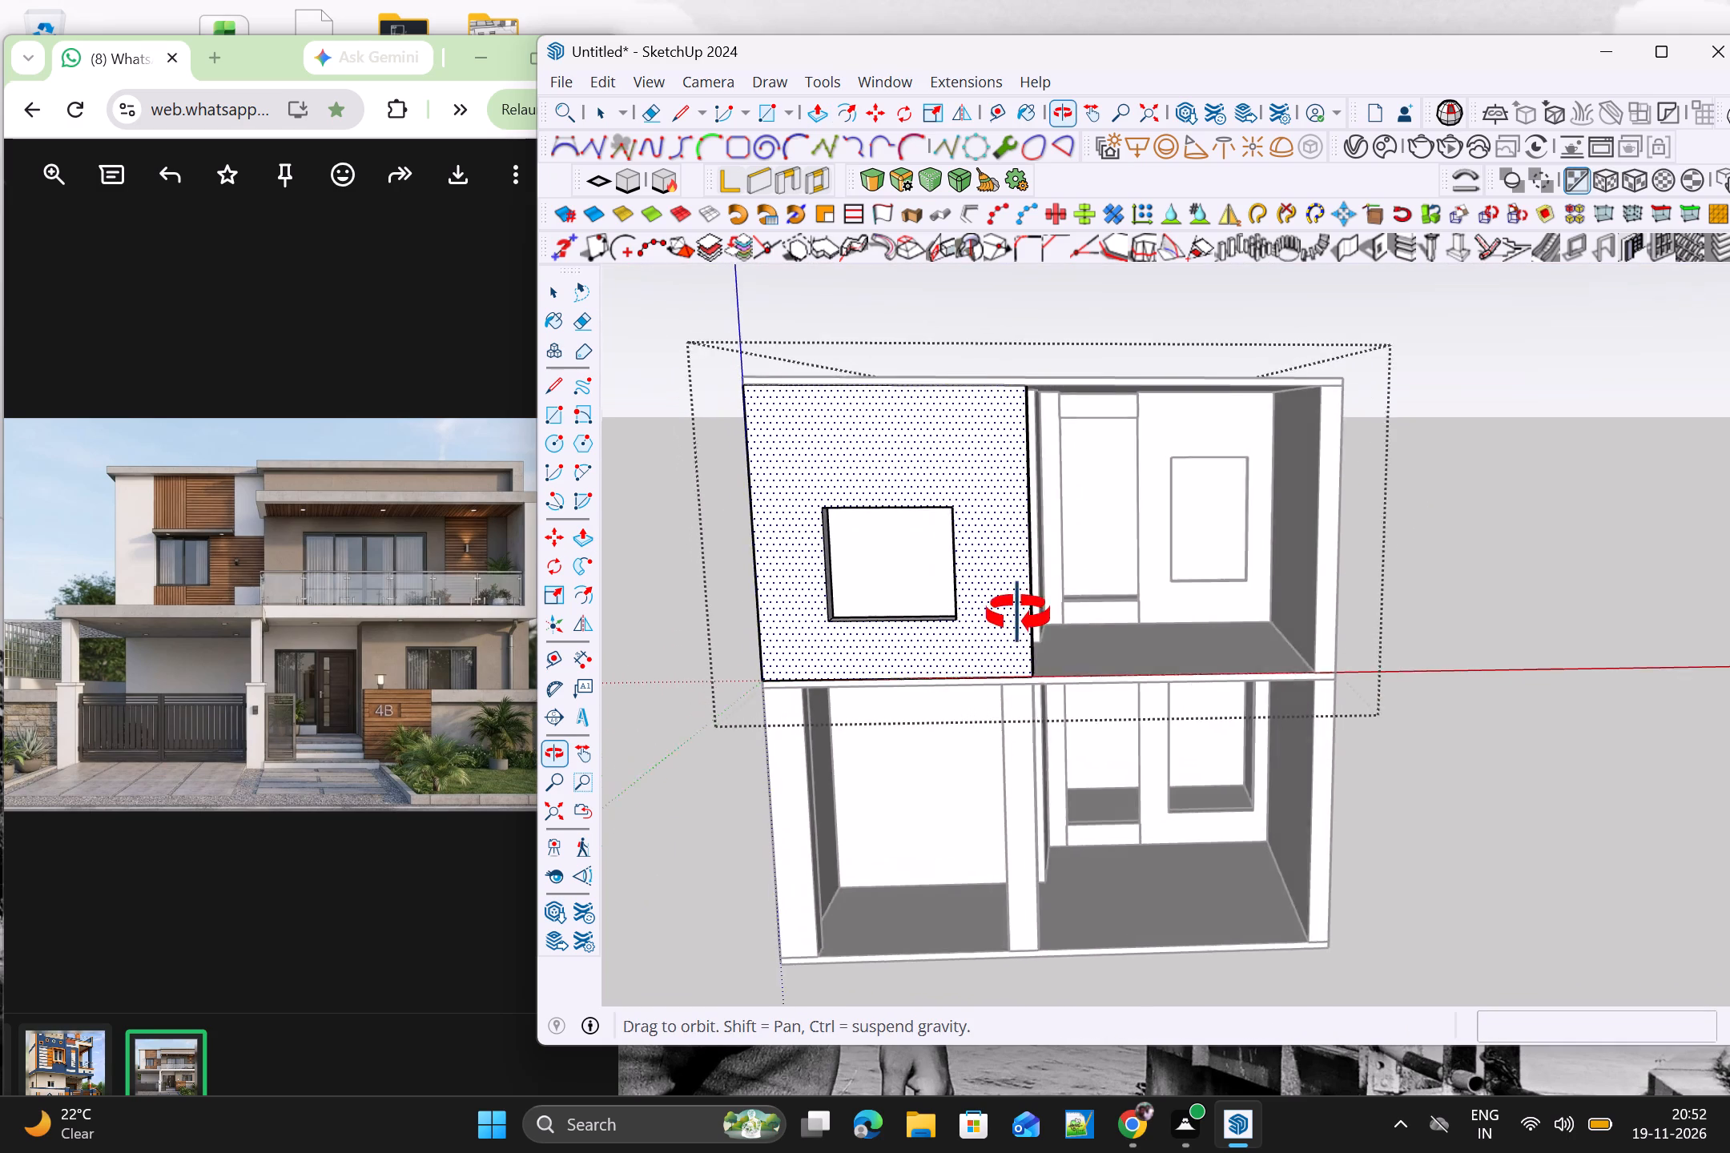
middle_click_drag(1018, 614, 1027, 614)
key("space")
scroll(1156, 585, "down", 4)
left_click(1361, 553)
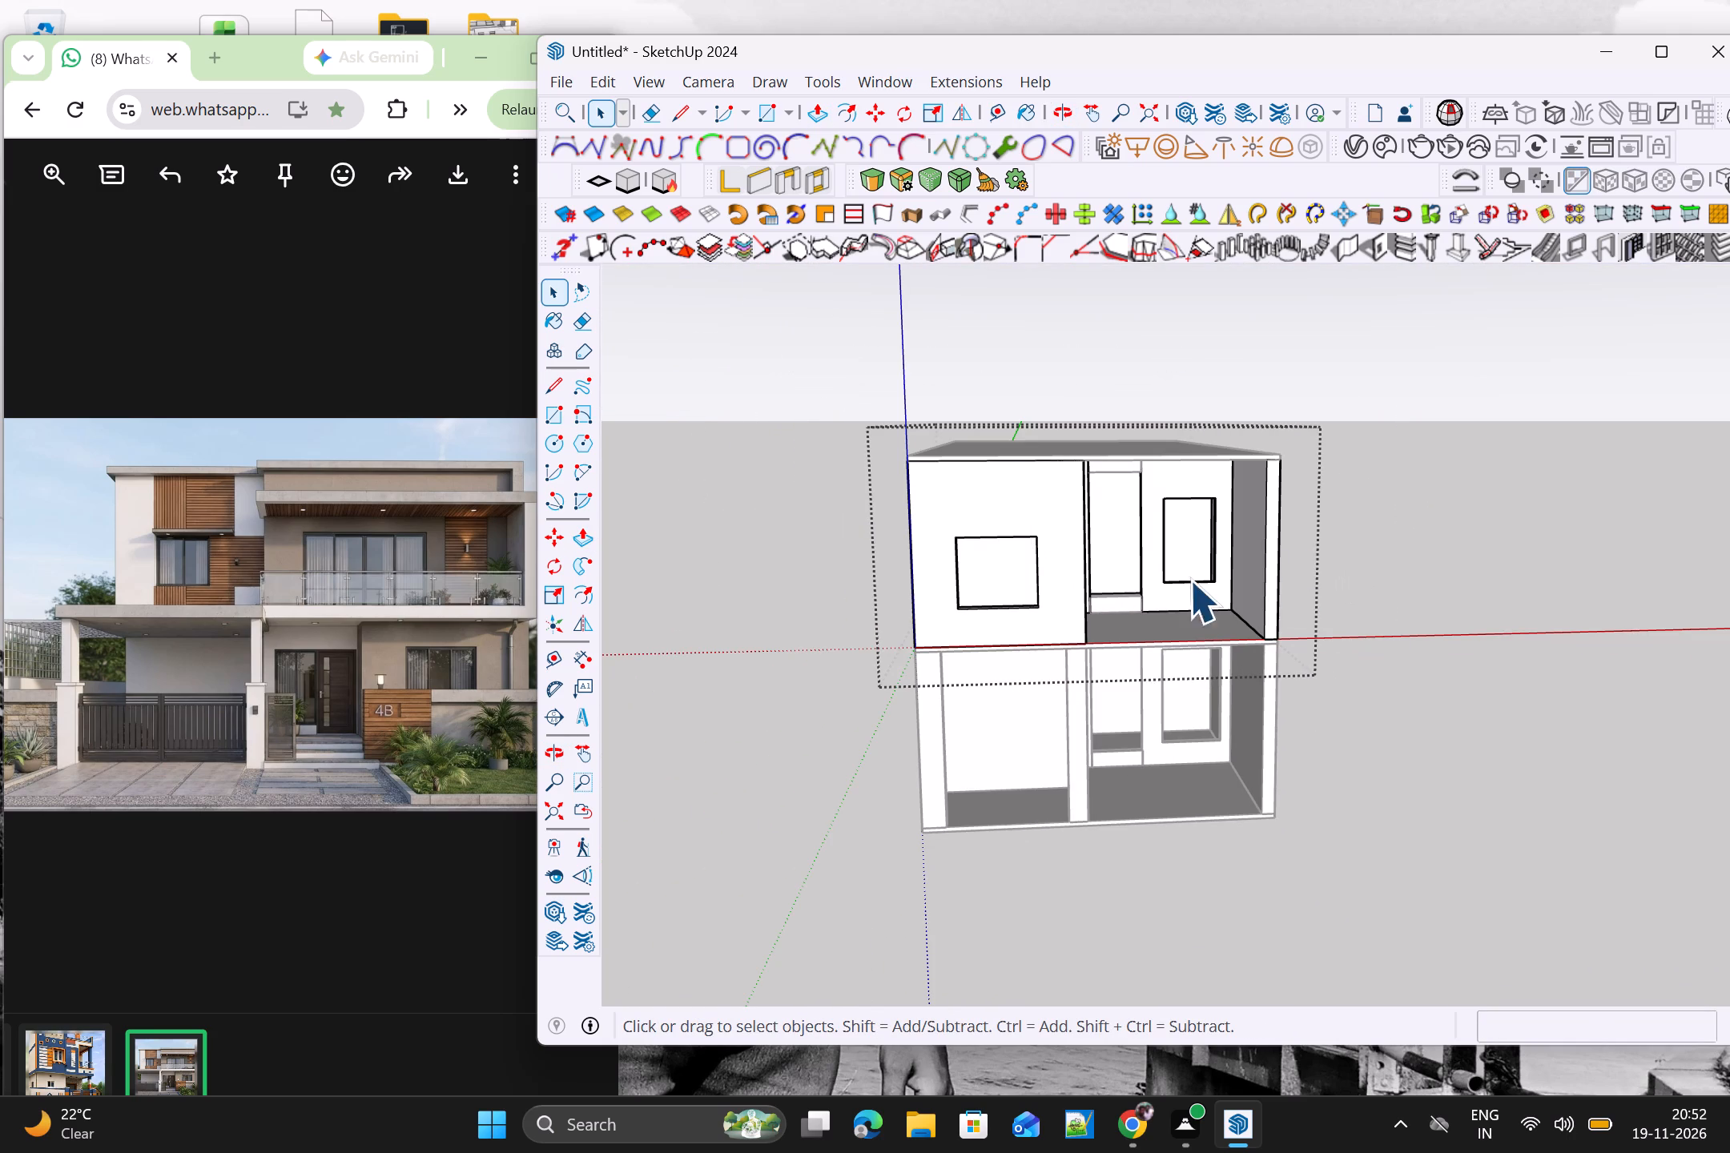
left_click(1729, 630)
Draw a thin horizontal rectangle about 4' 10" by 7" on the front wall just above the new upper-floor window.
scroll(1514, 693, "down", 3)
middle_click_drag(1395, 714, 1110, 845)
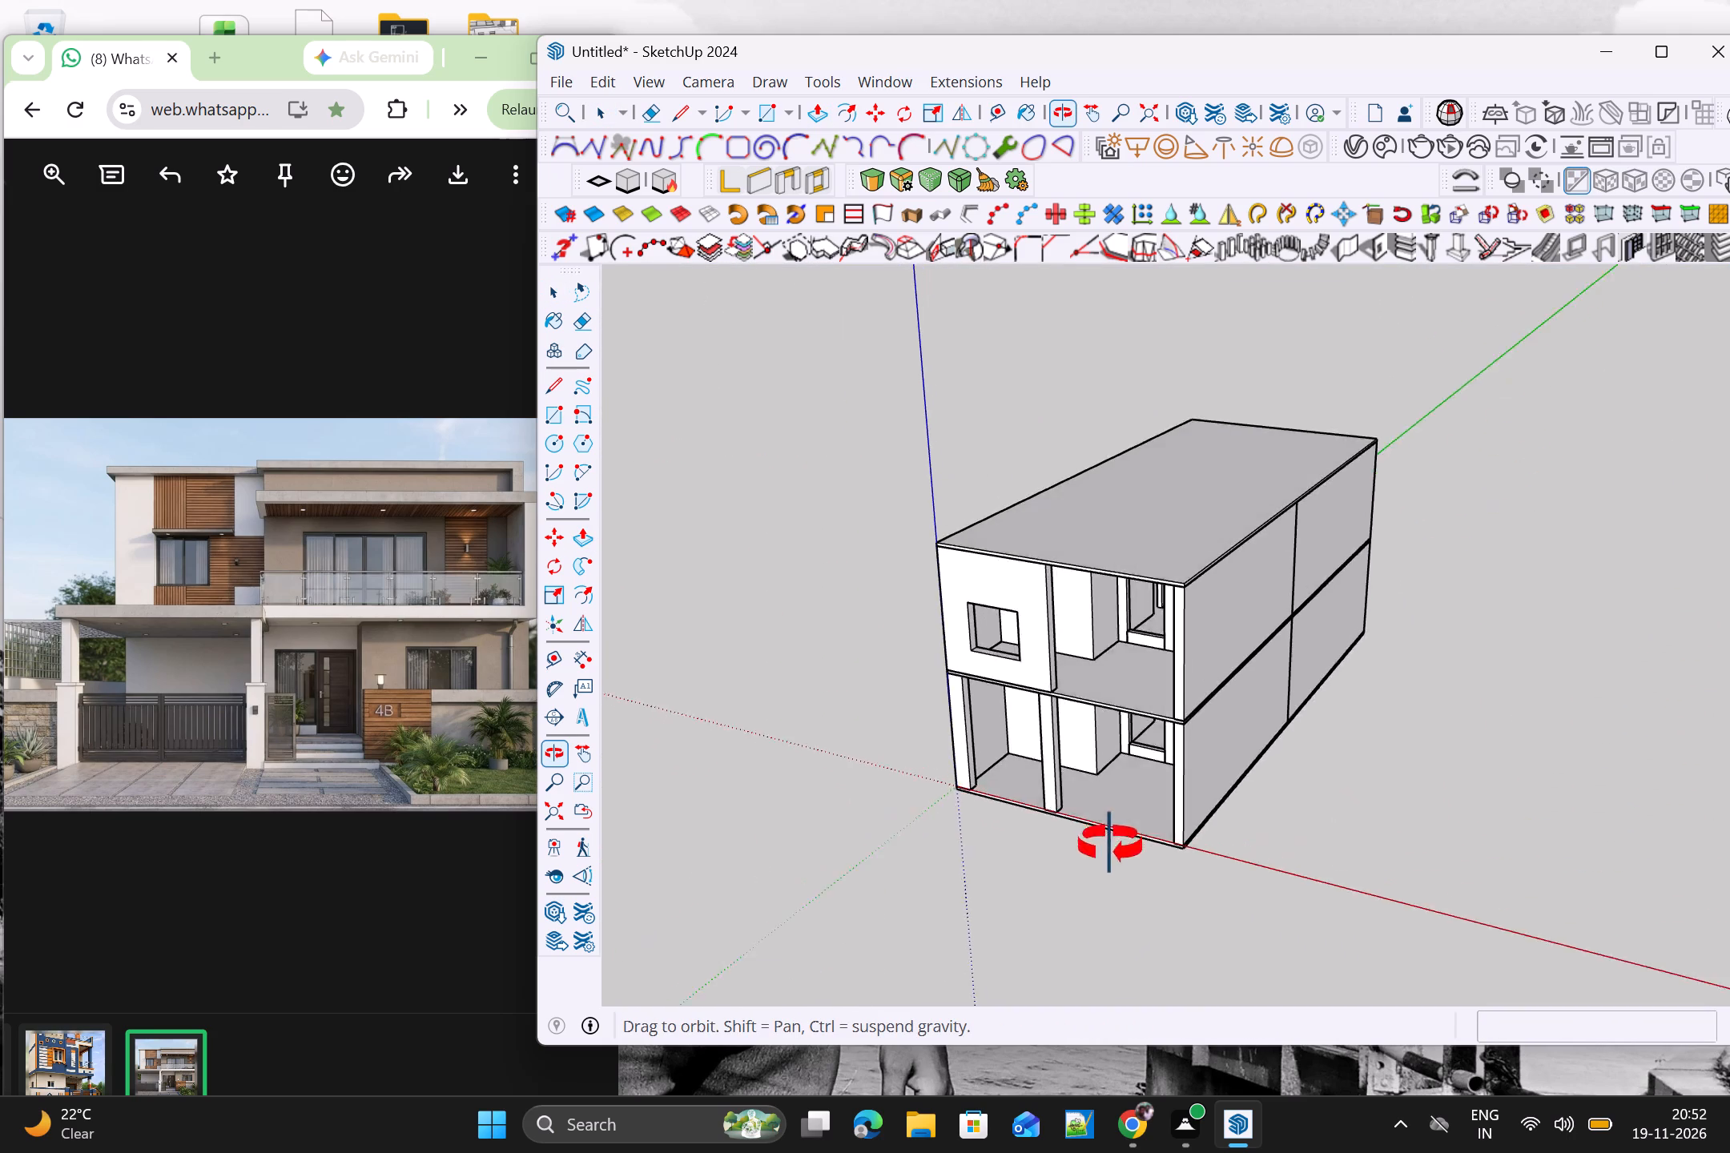
middle_click_drag(1110, 845, 1354, 790)
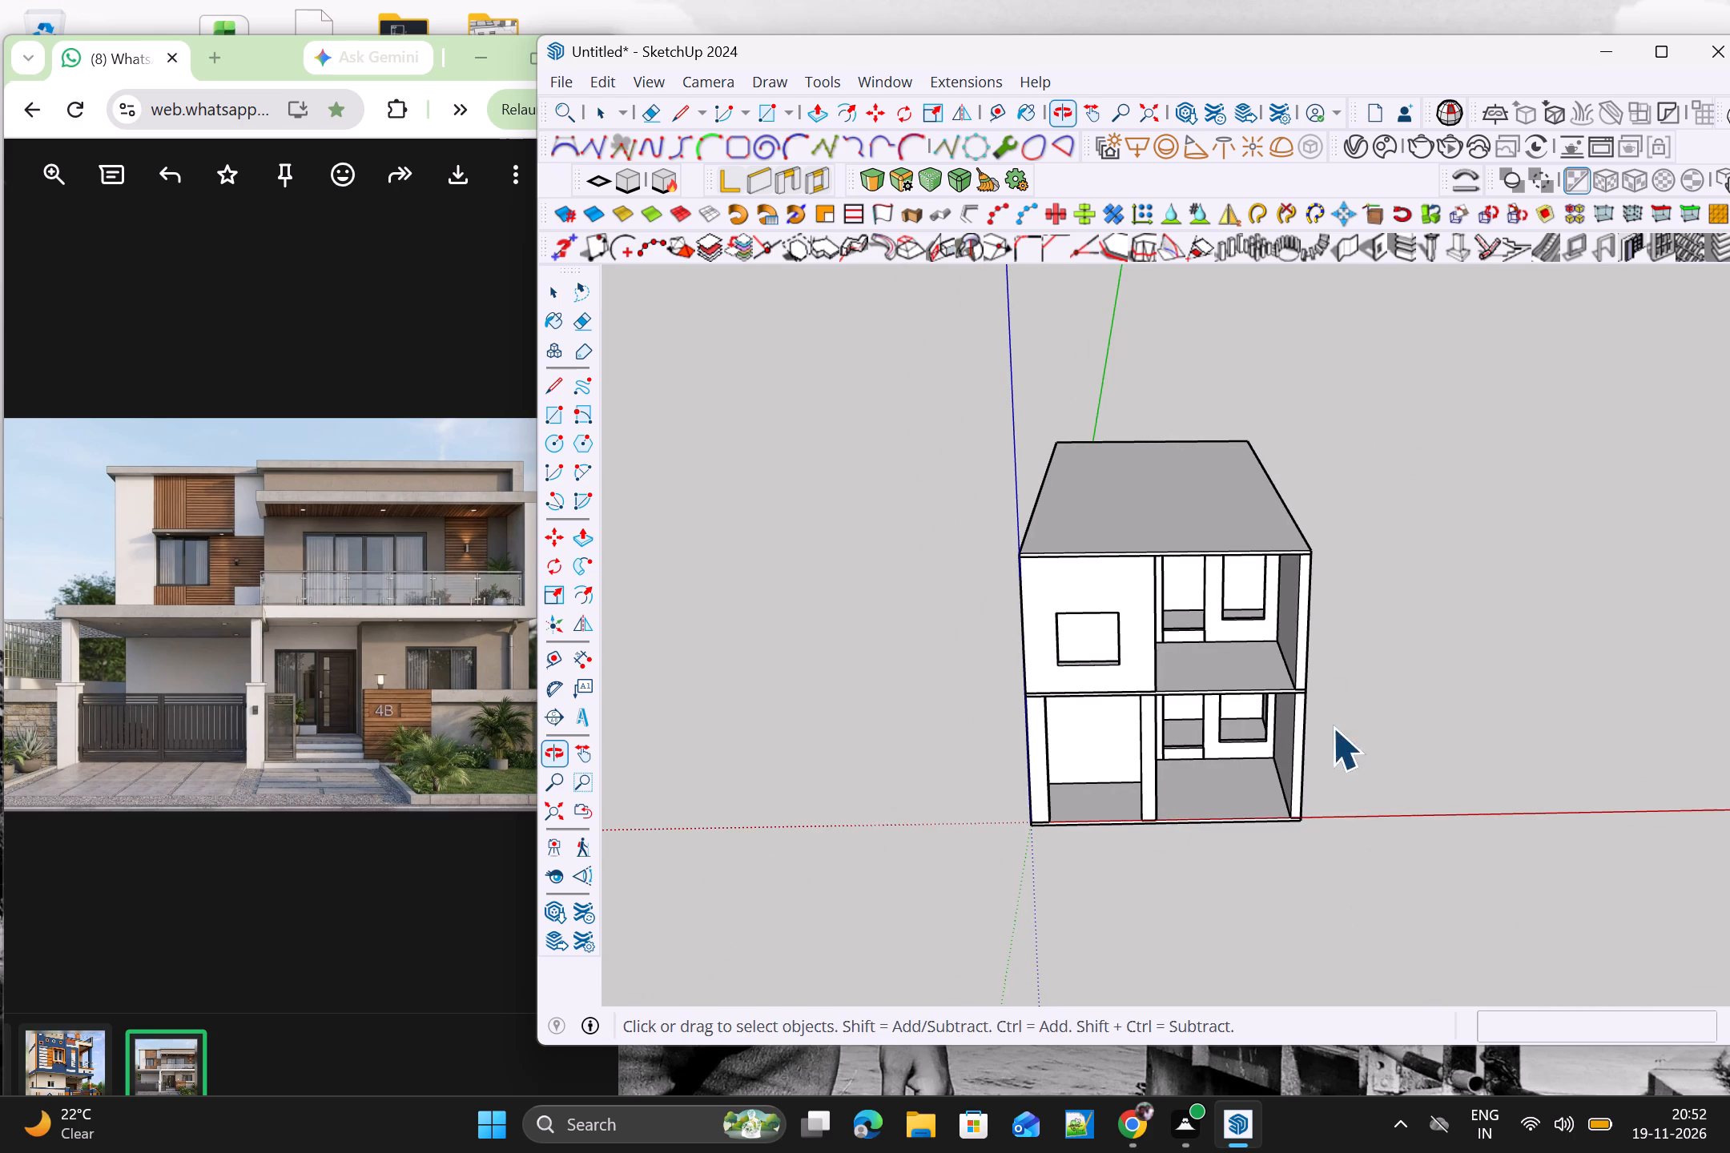
scroll(1293, 655, "up", 4)
middle_click_drag(1293, 655, 1302, 591)
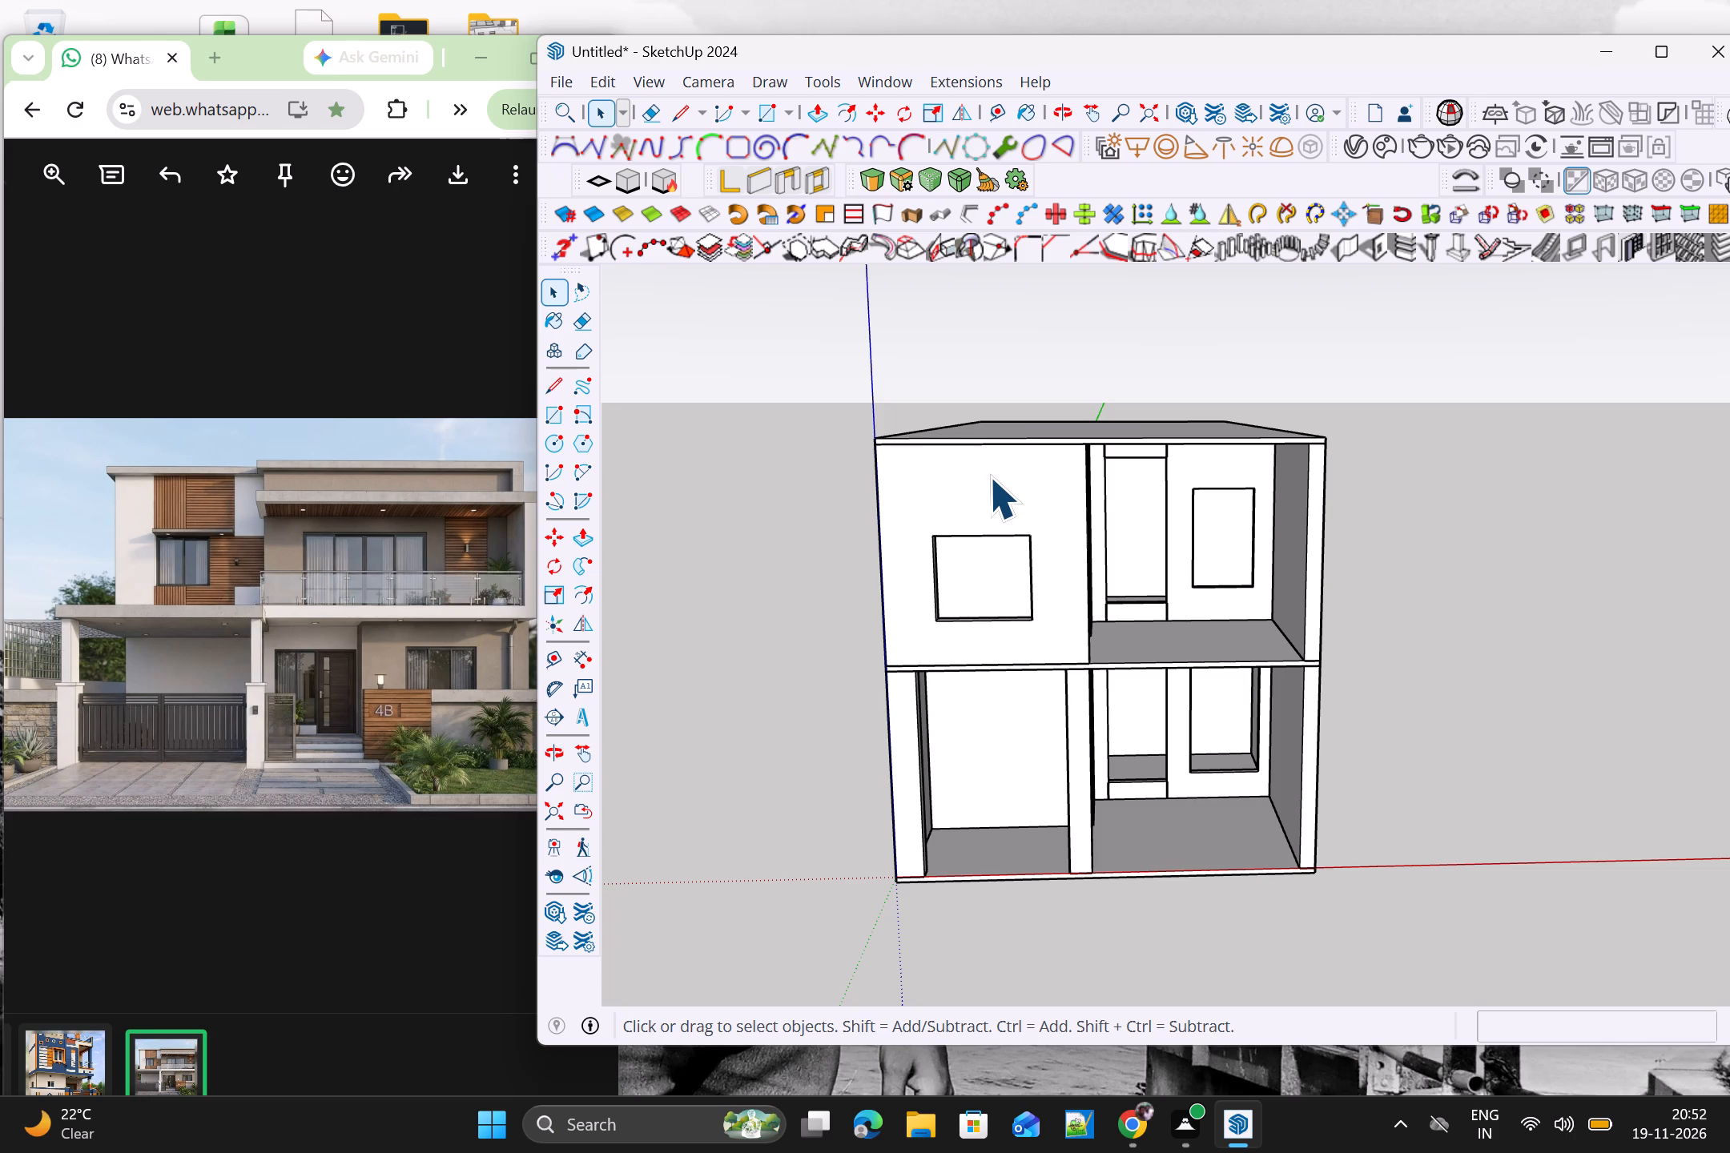
key("r")
left_click(925, 526)
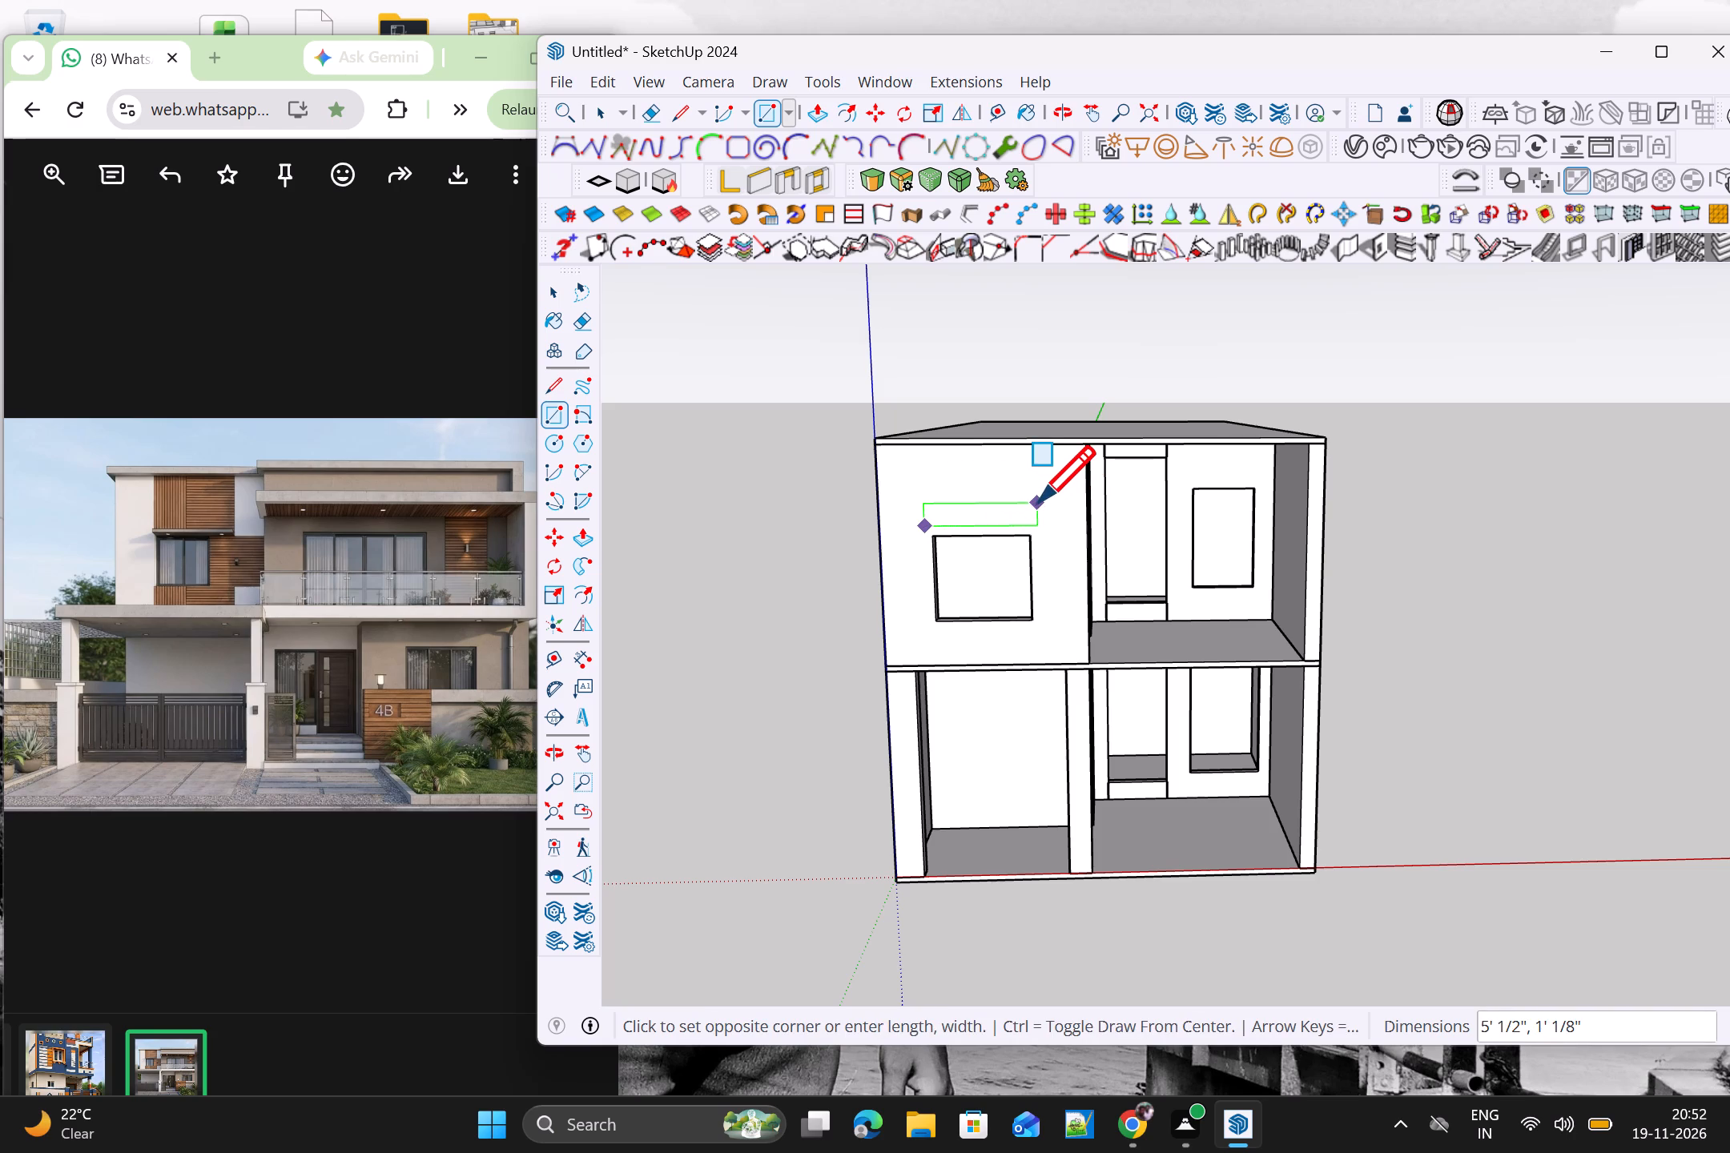
scroll(1036, 512, "up", 2)
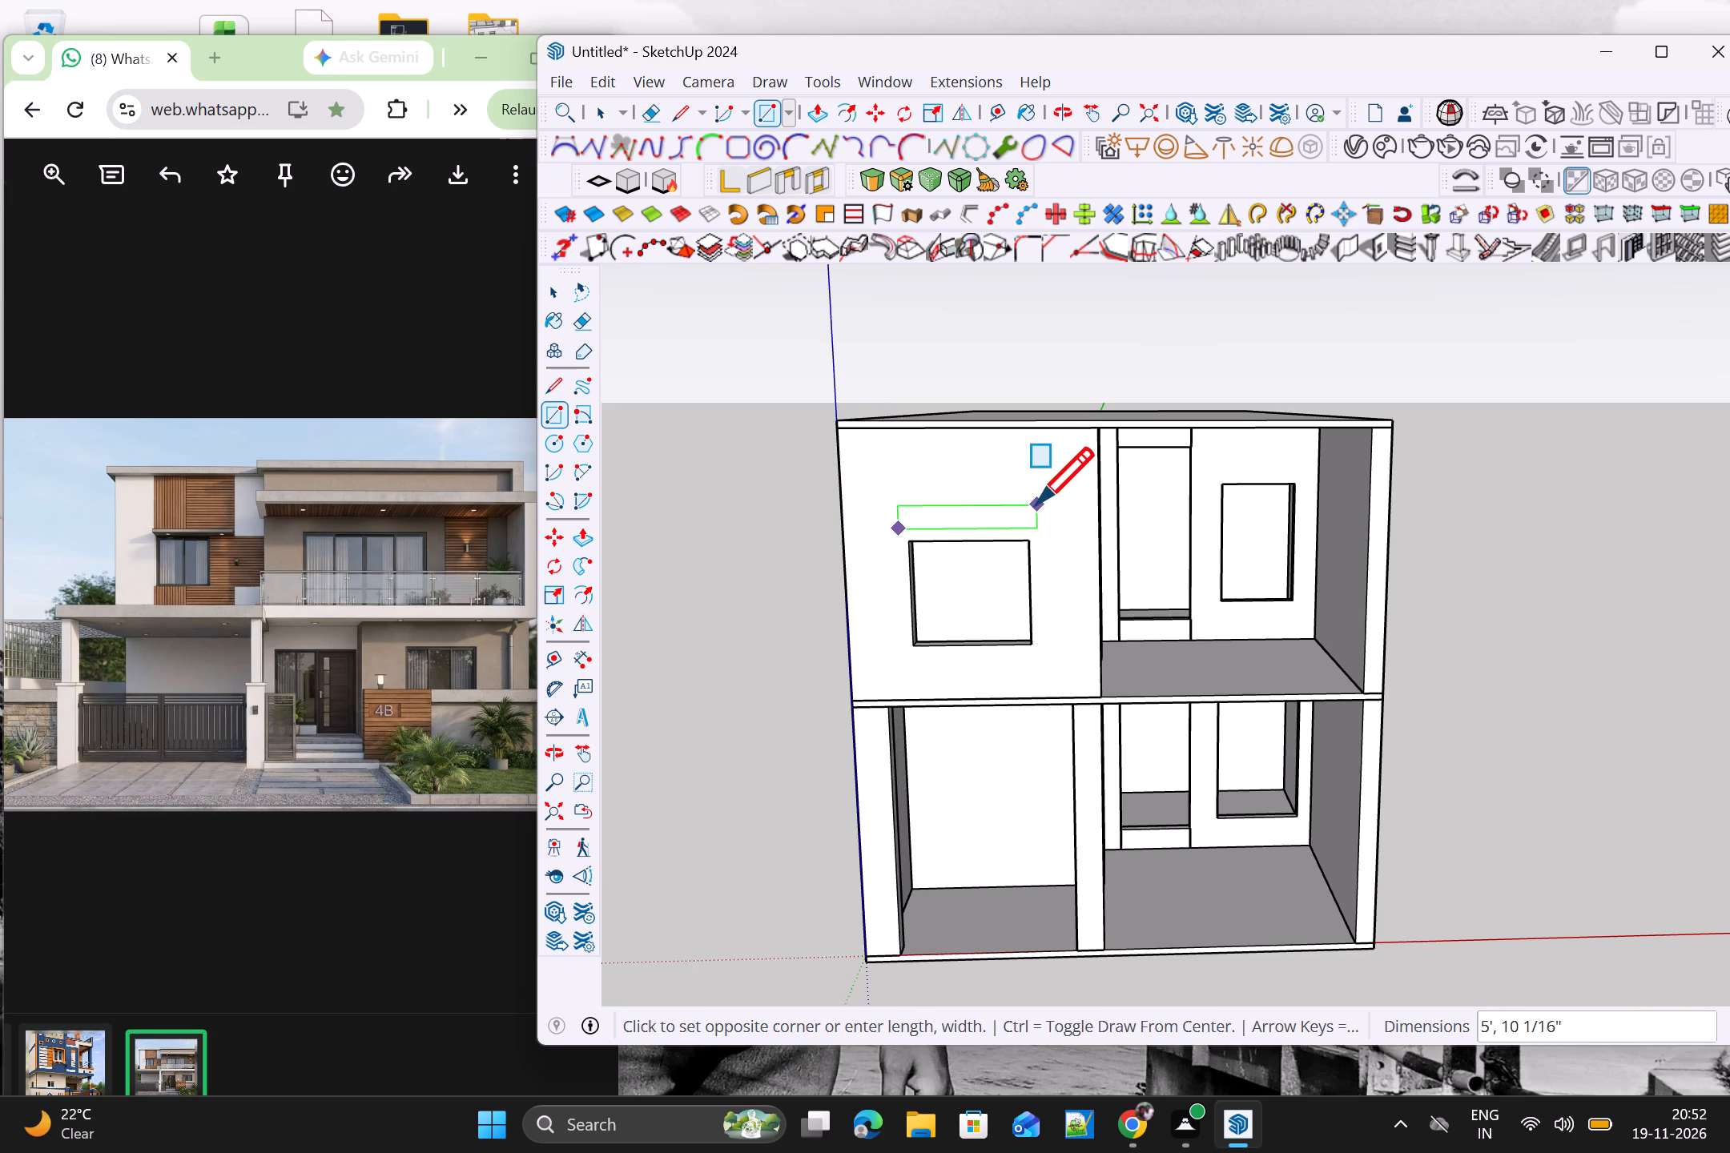
left_click(1033, 512)
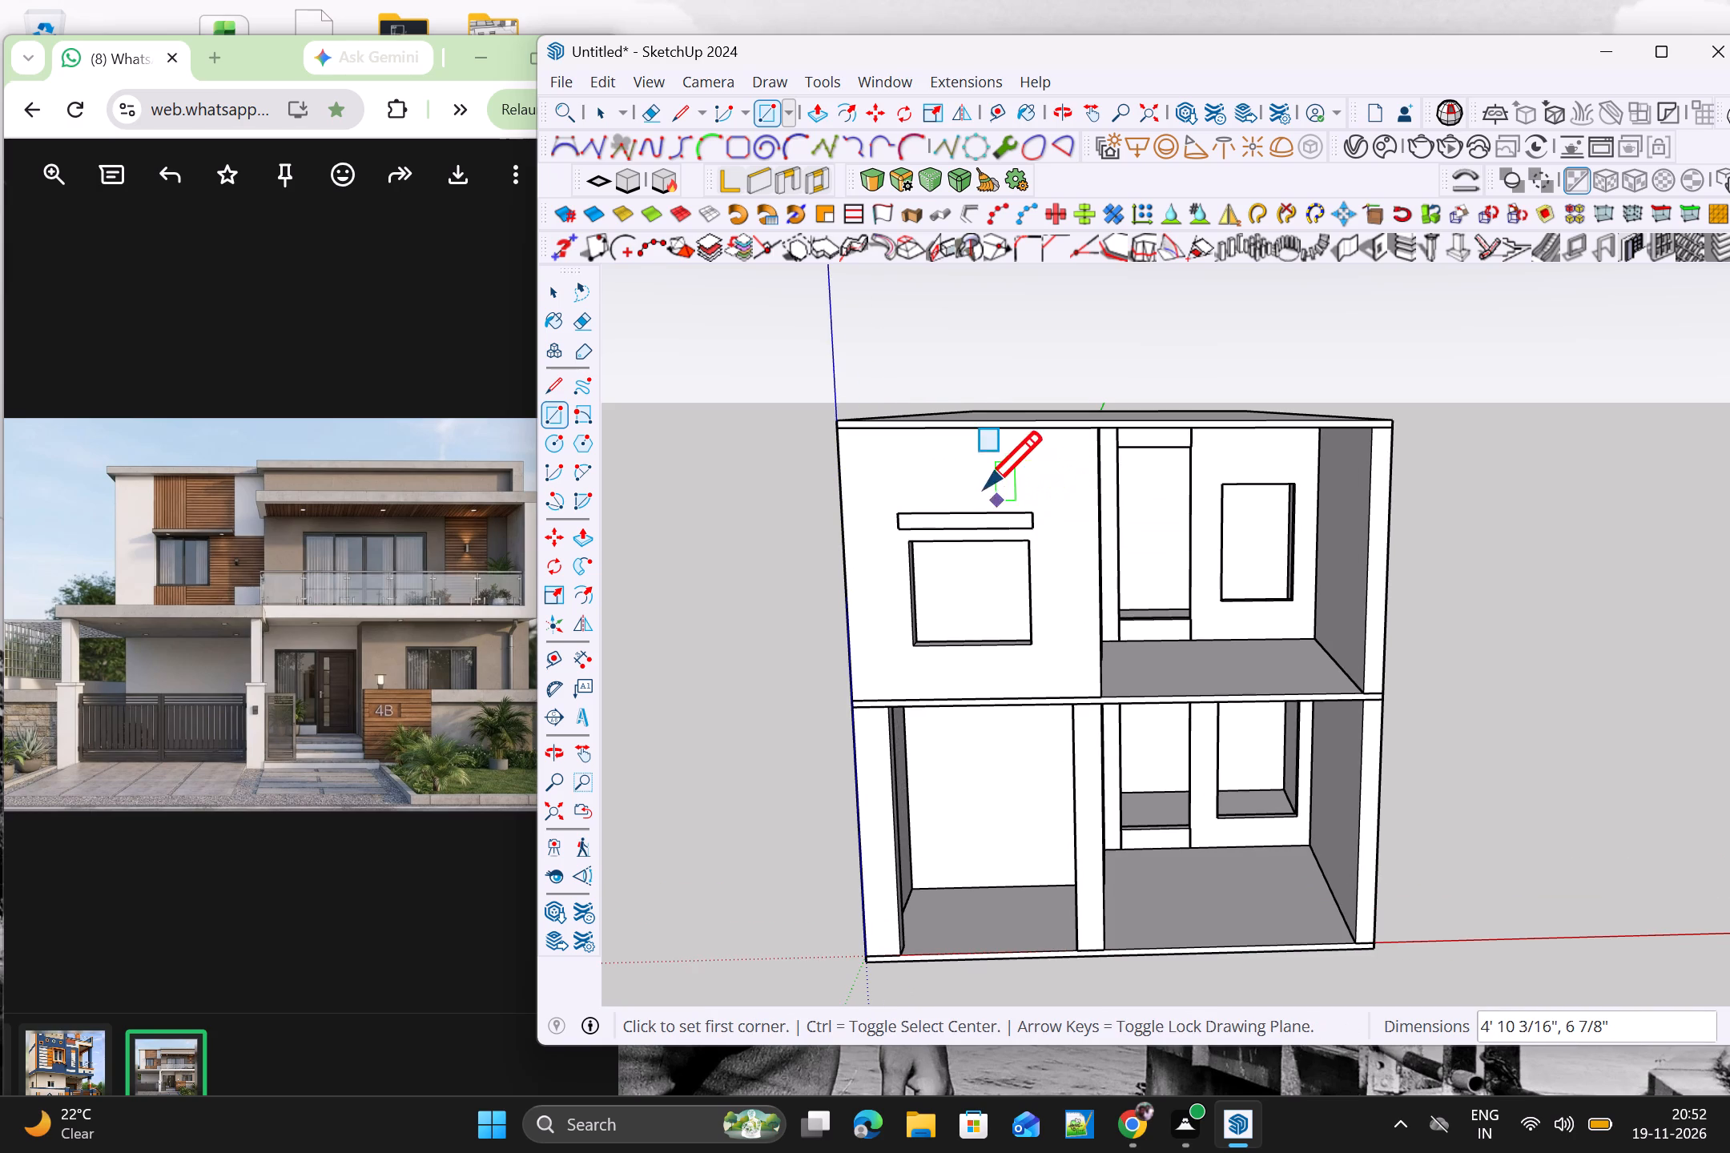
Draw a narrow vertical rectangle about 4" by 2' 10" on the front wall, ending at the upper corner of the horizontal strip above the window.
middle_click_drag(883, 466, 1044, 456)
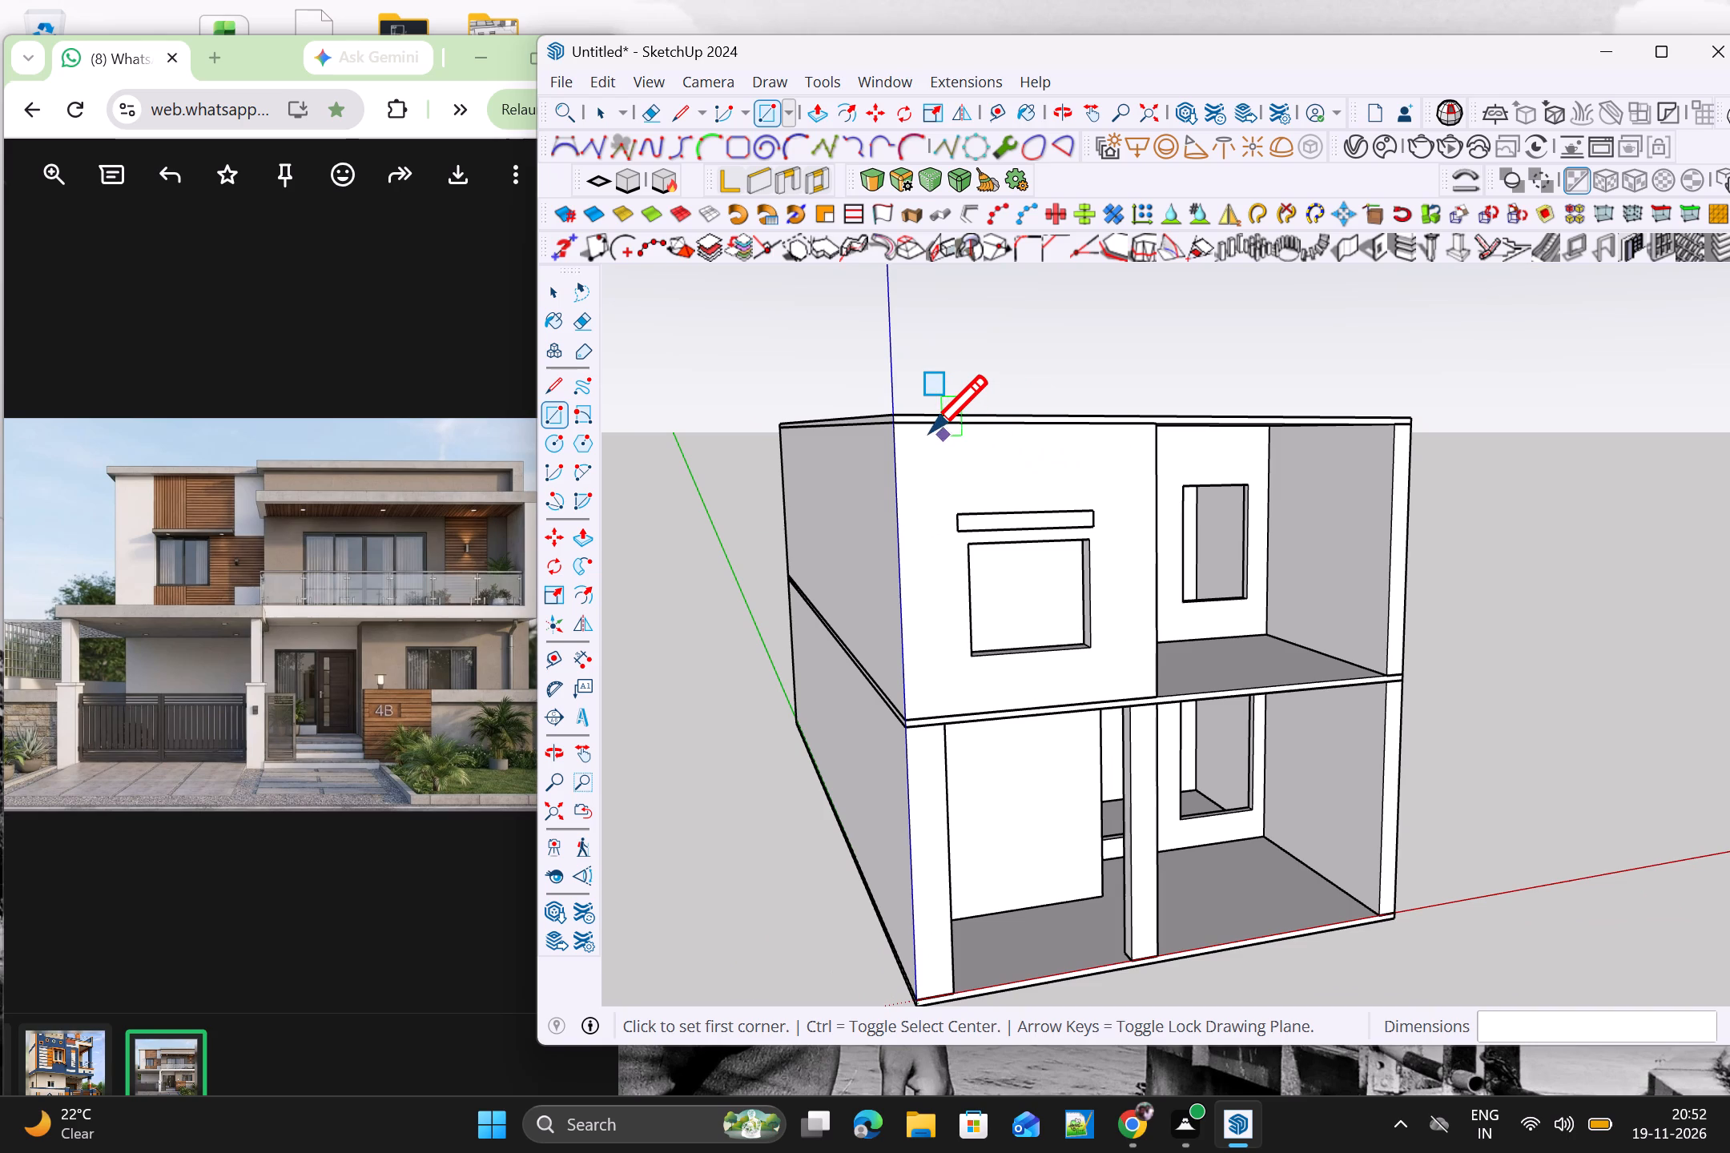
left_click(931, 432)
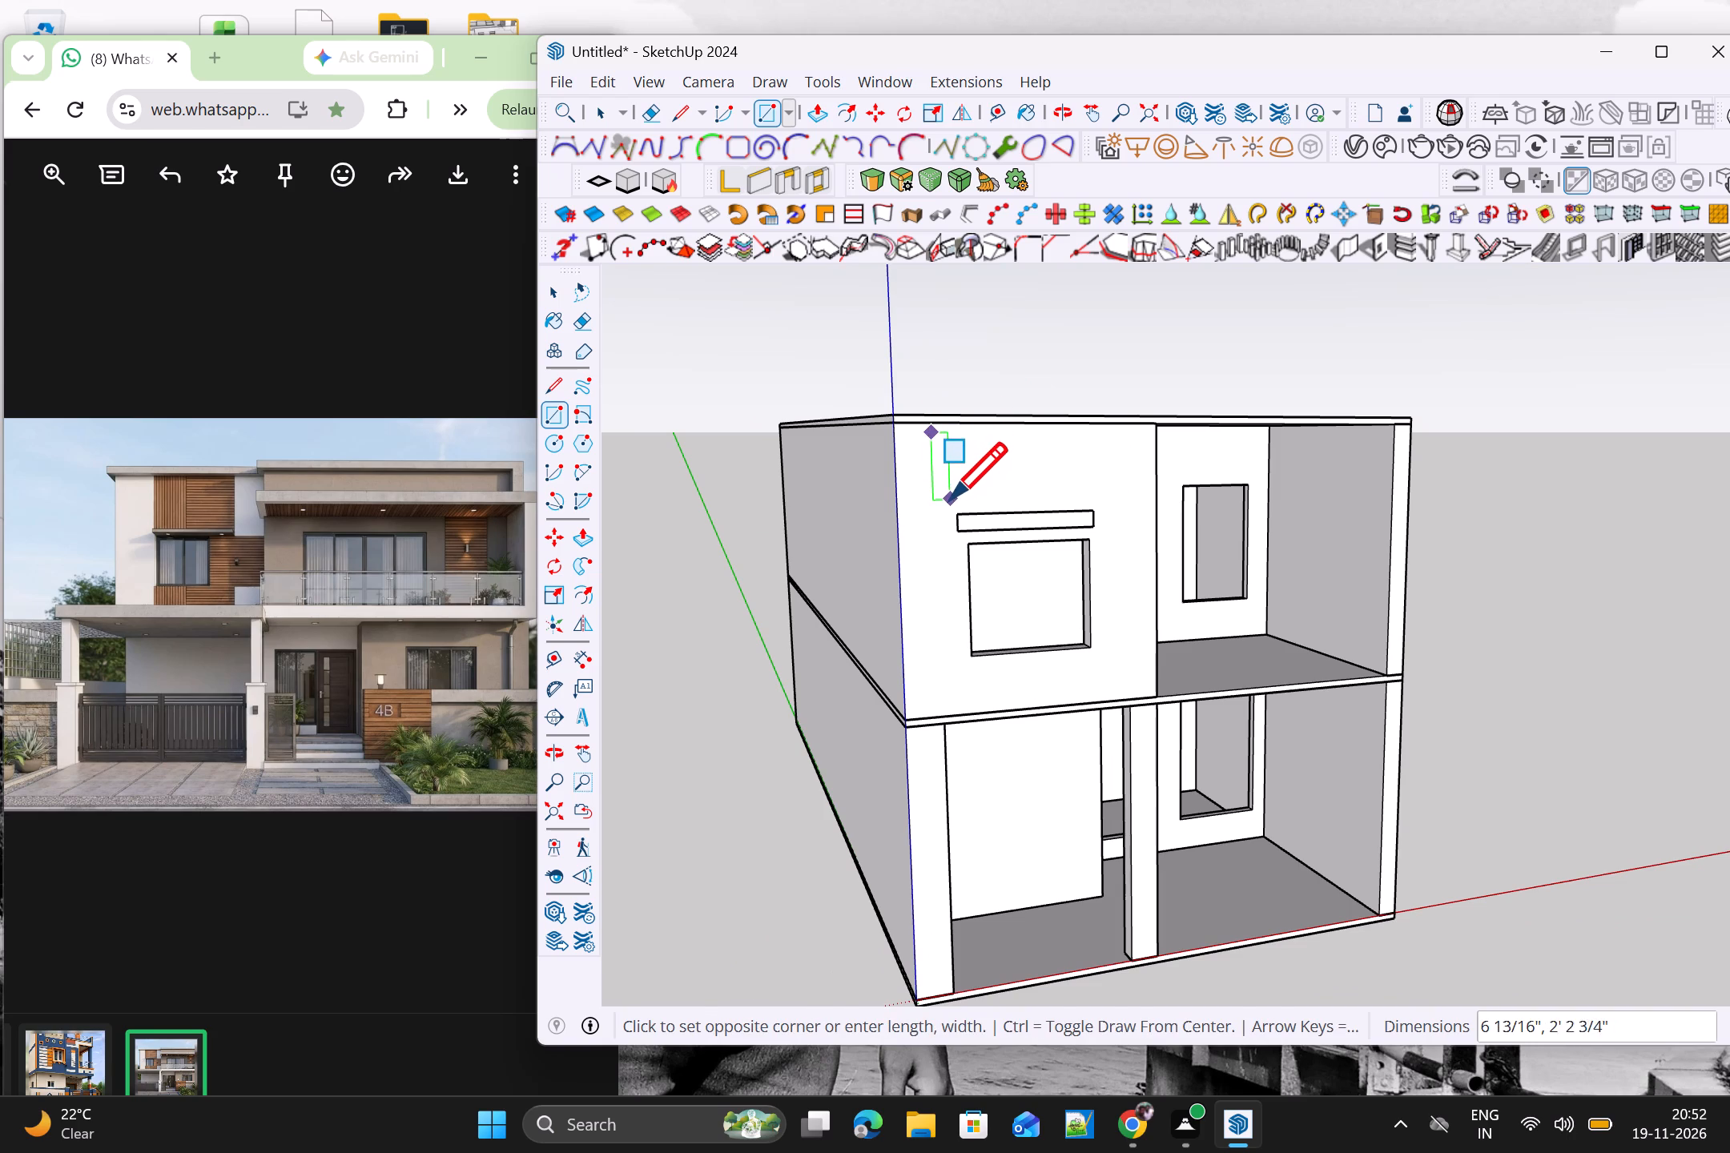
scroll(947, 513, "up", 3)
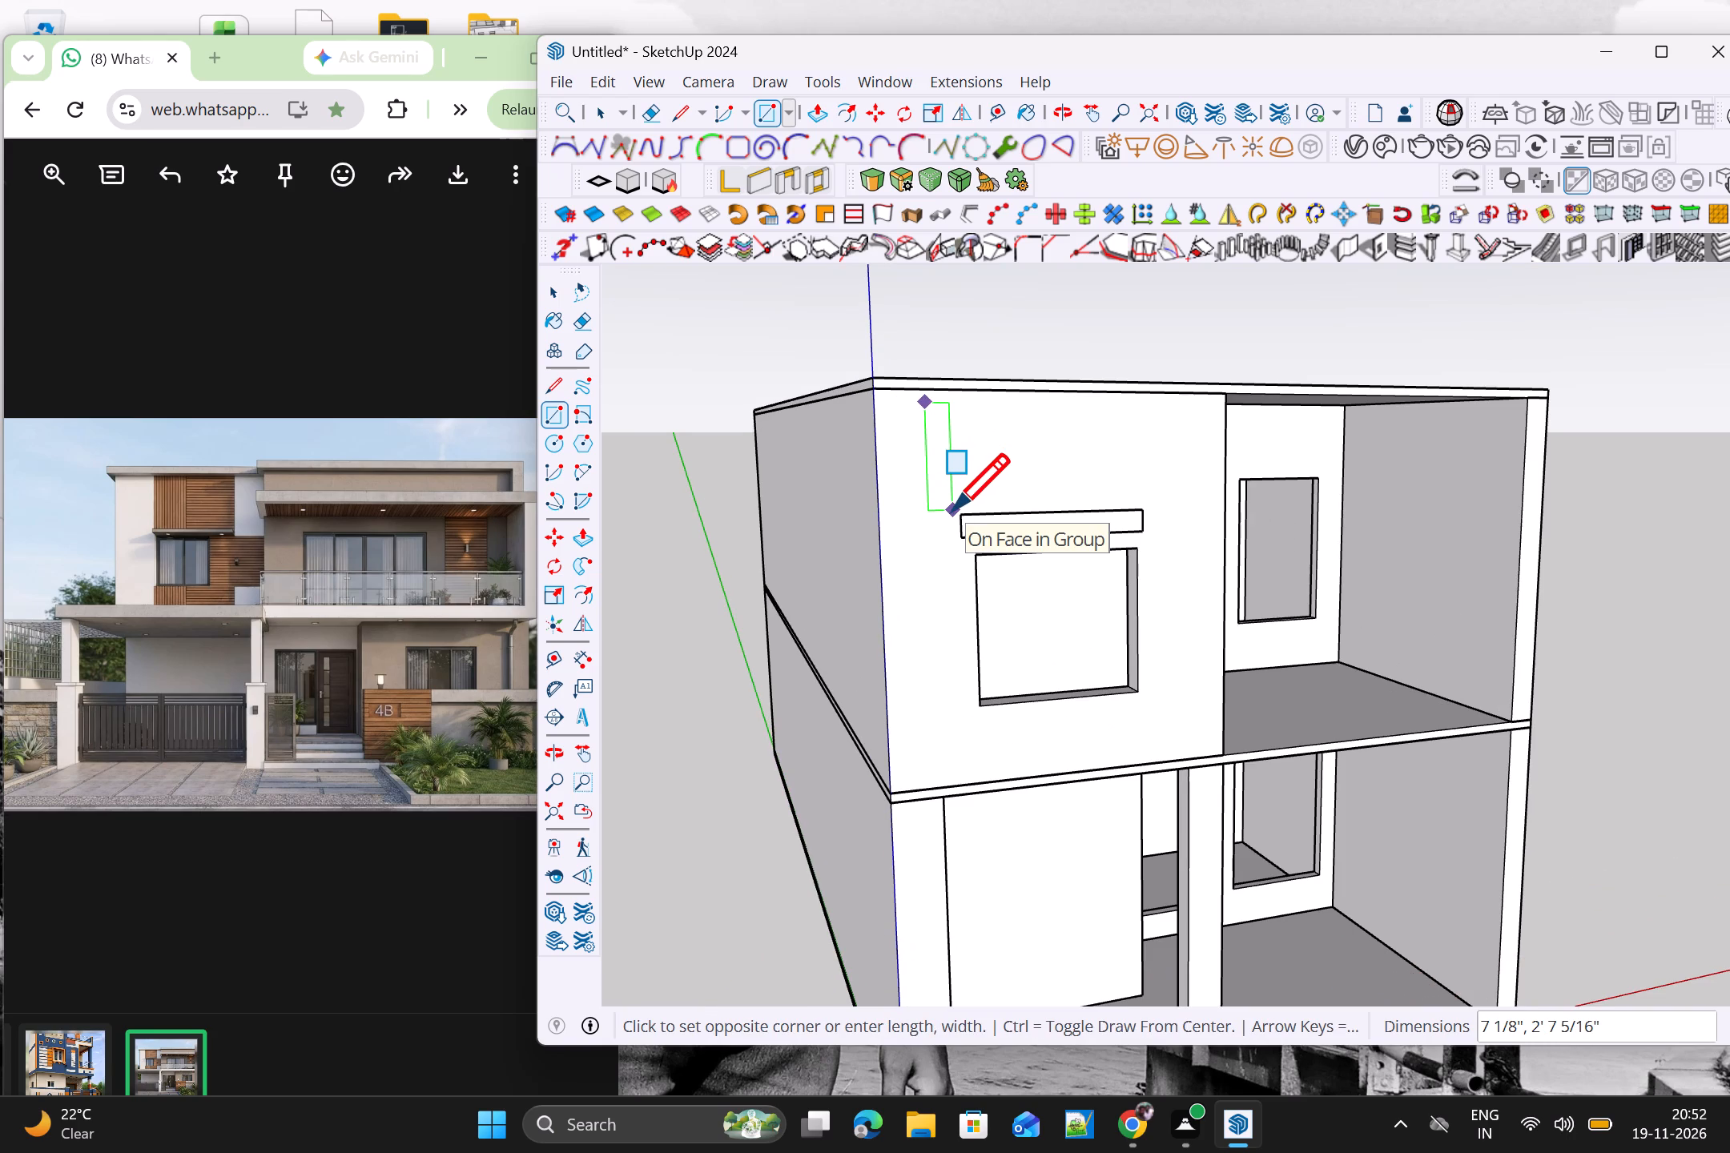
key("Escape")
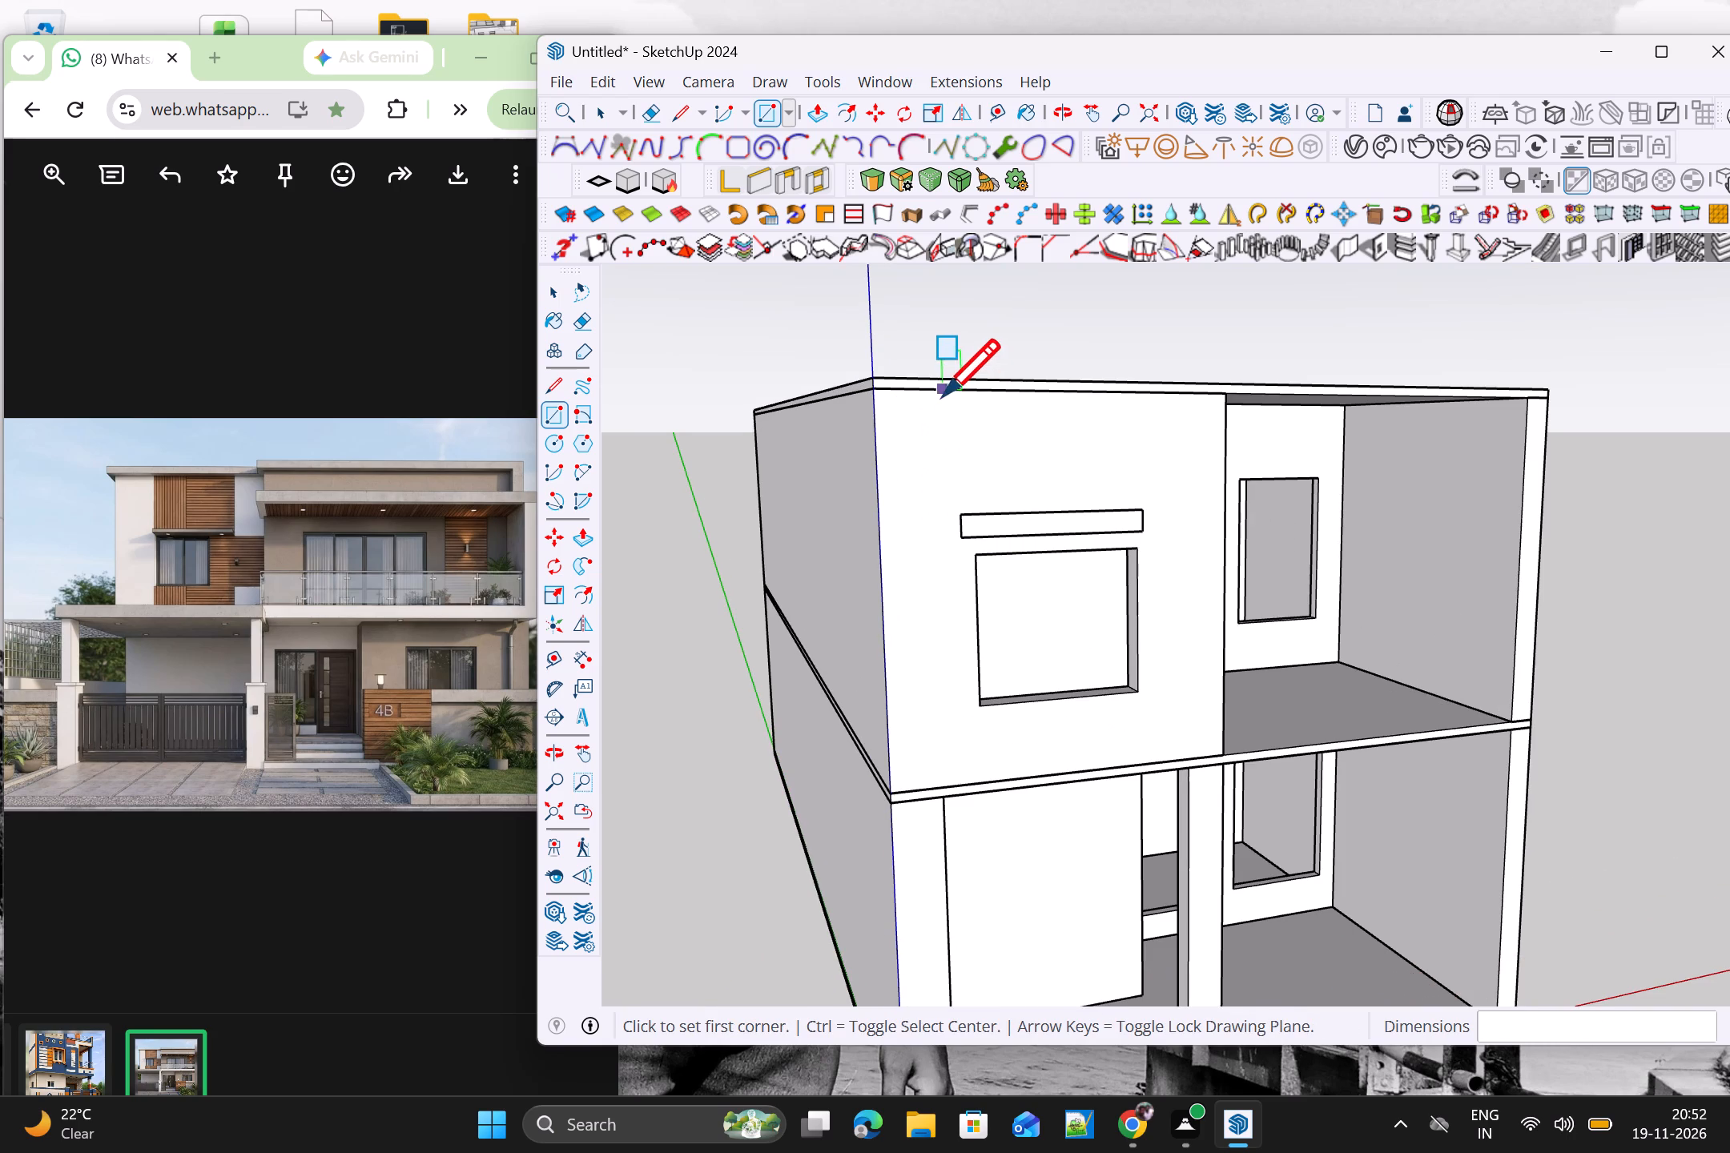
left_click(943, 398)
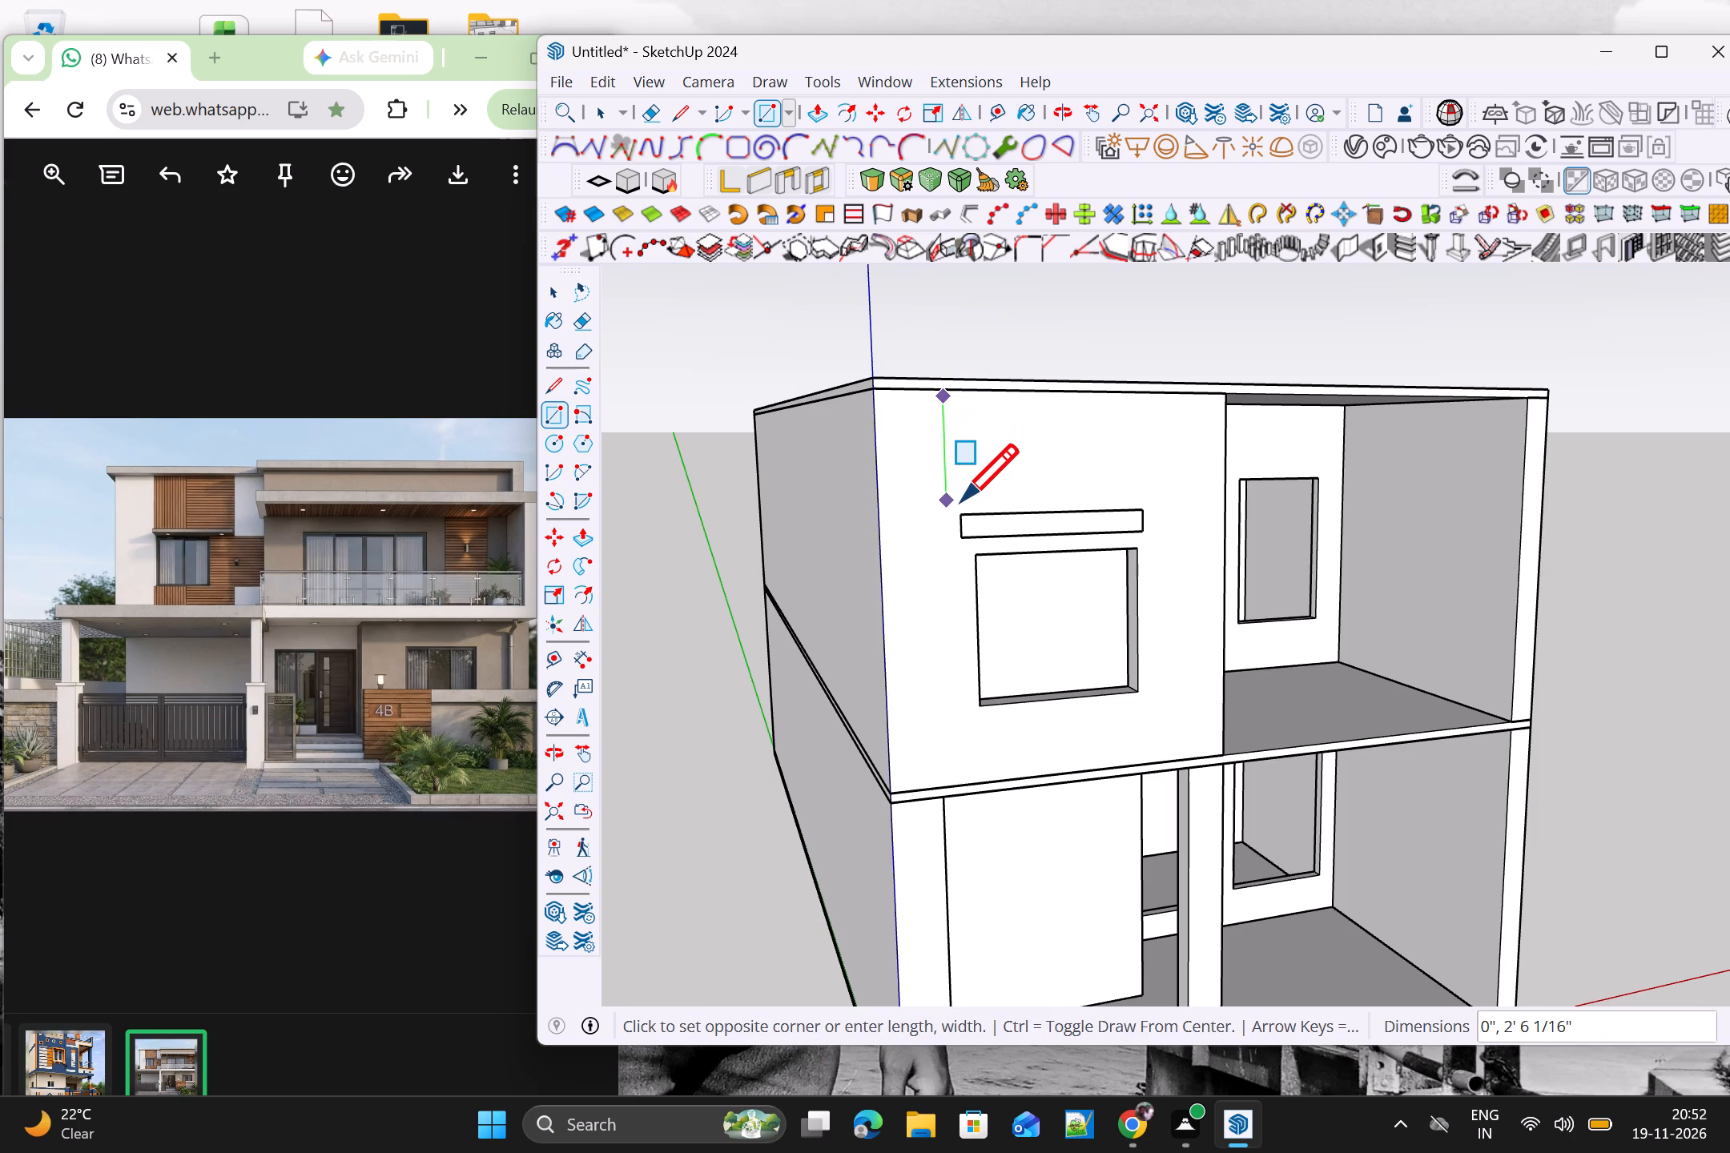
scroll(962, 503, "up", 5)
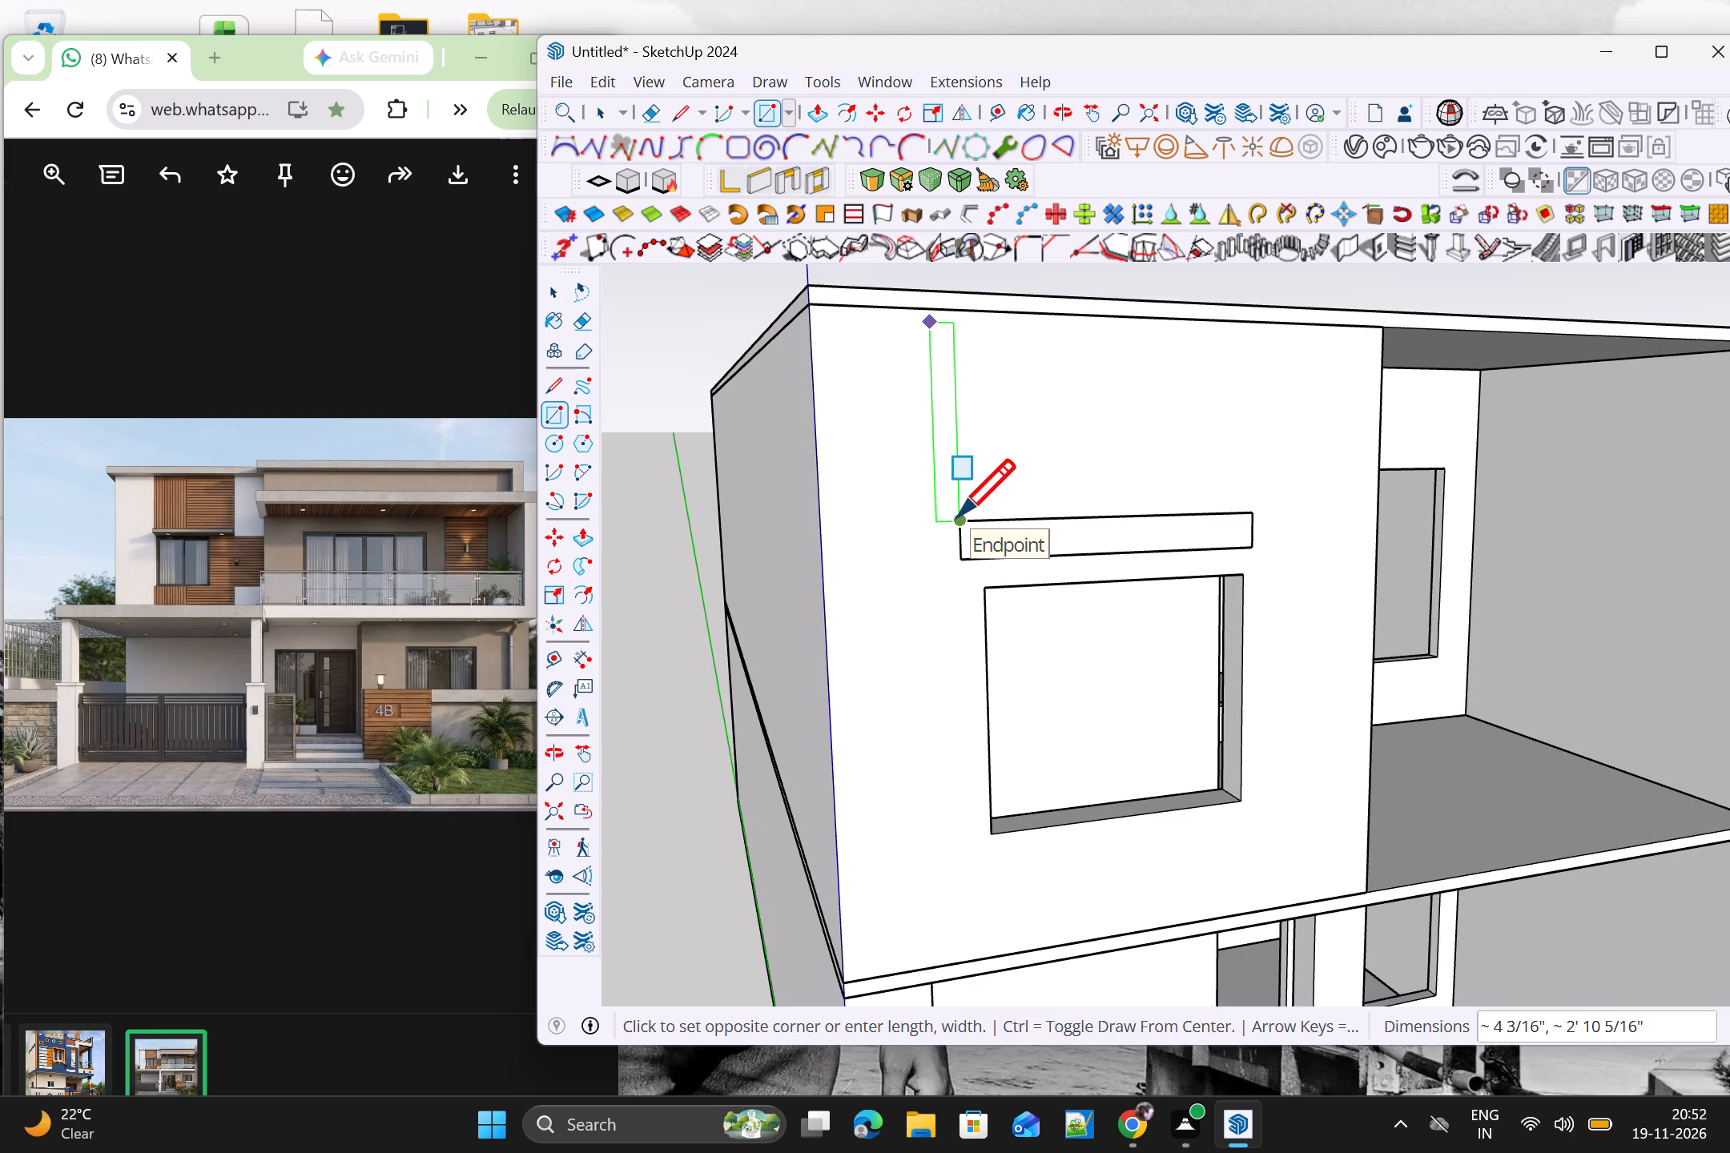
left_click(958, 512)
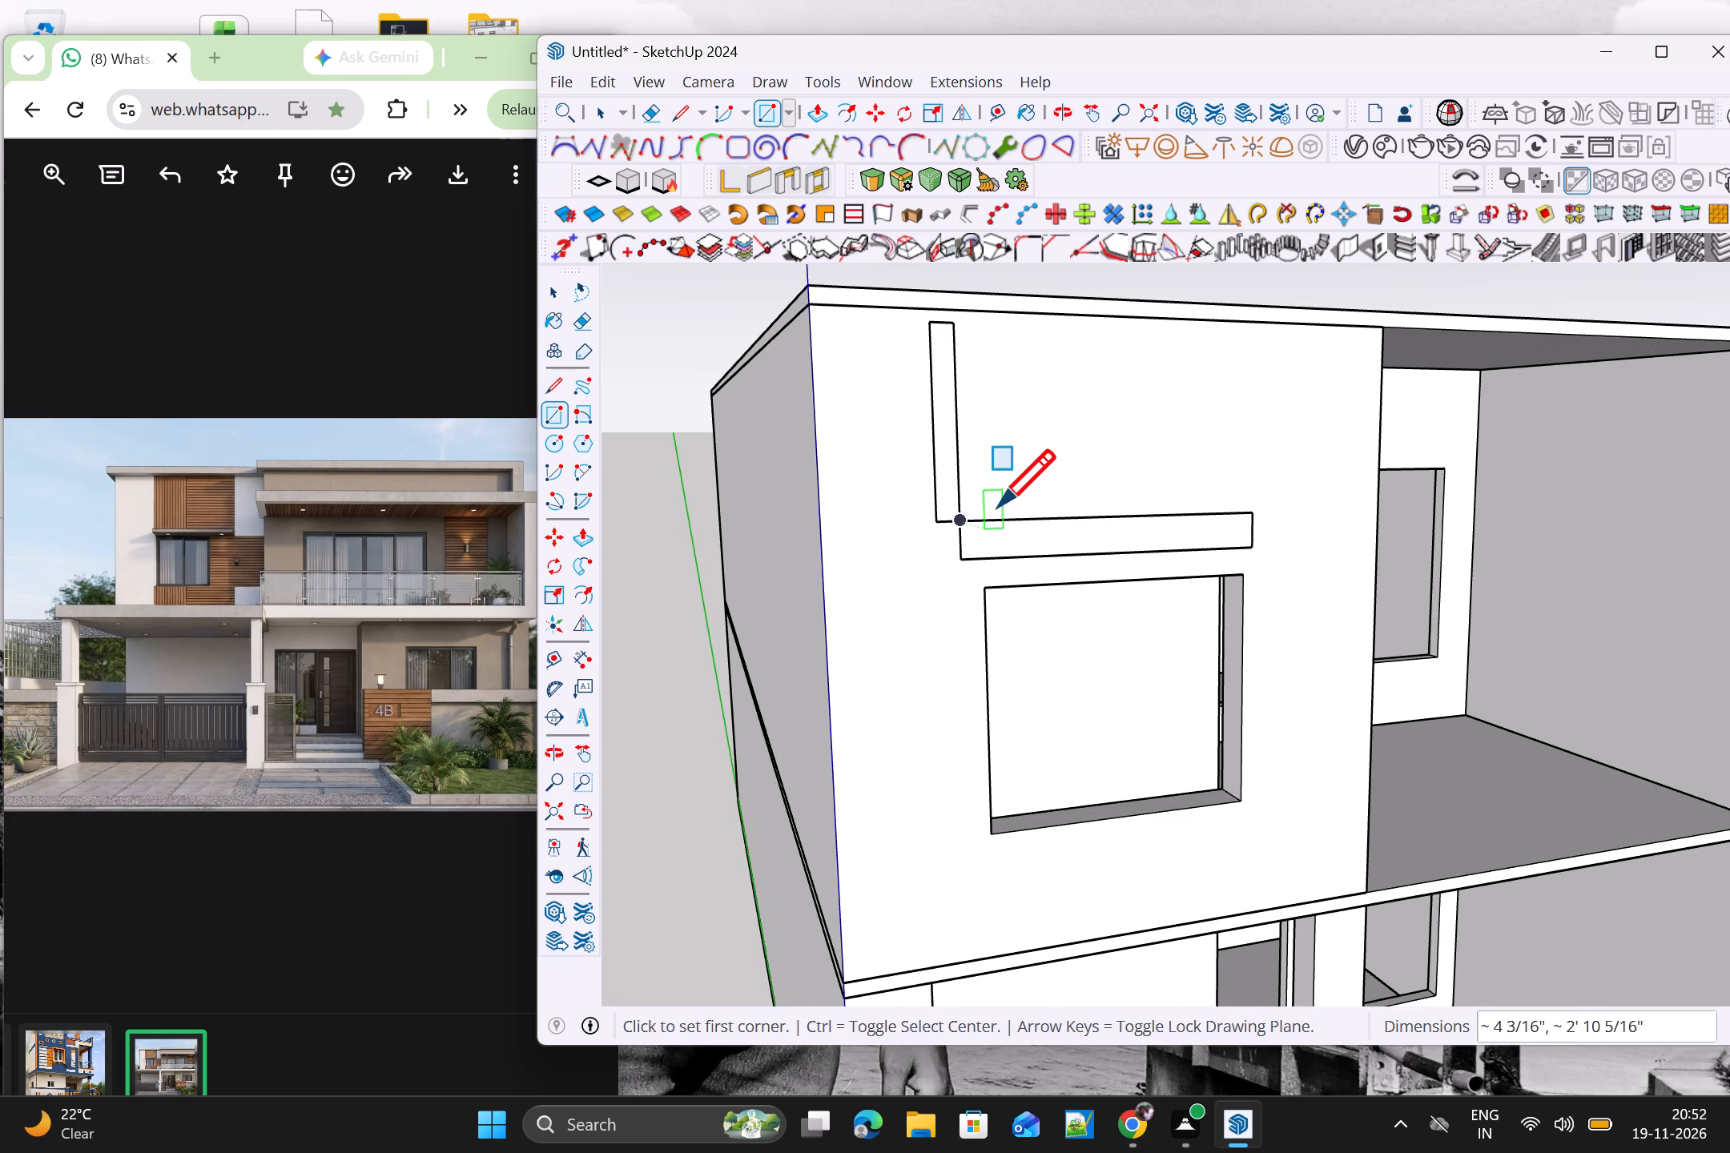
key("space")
Extrude the horizontal rectangle above the upper-floor window 3' outward to form a projecting shade slab.
key("p")
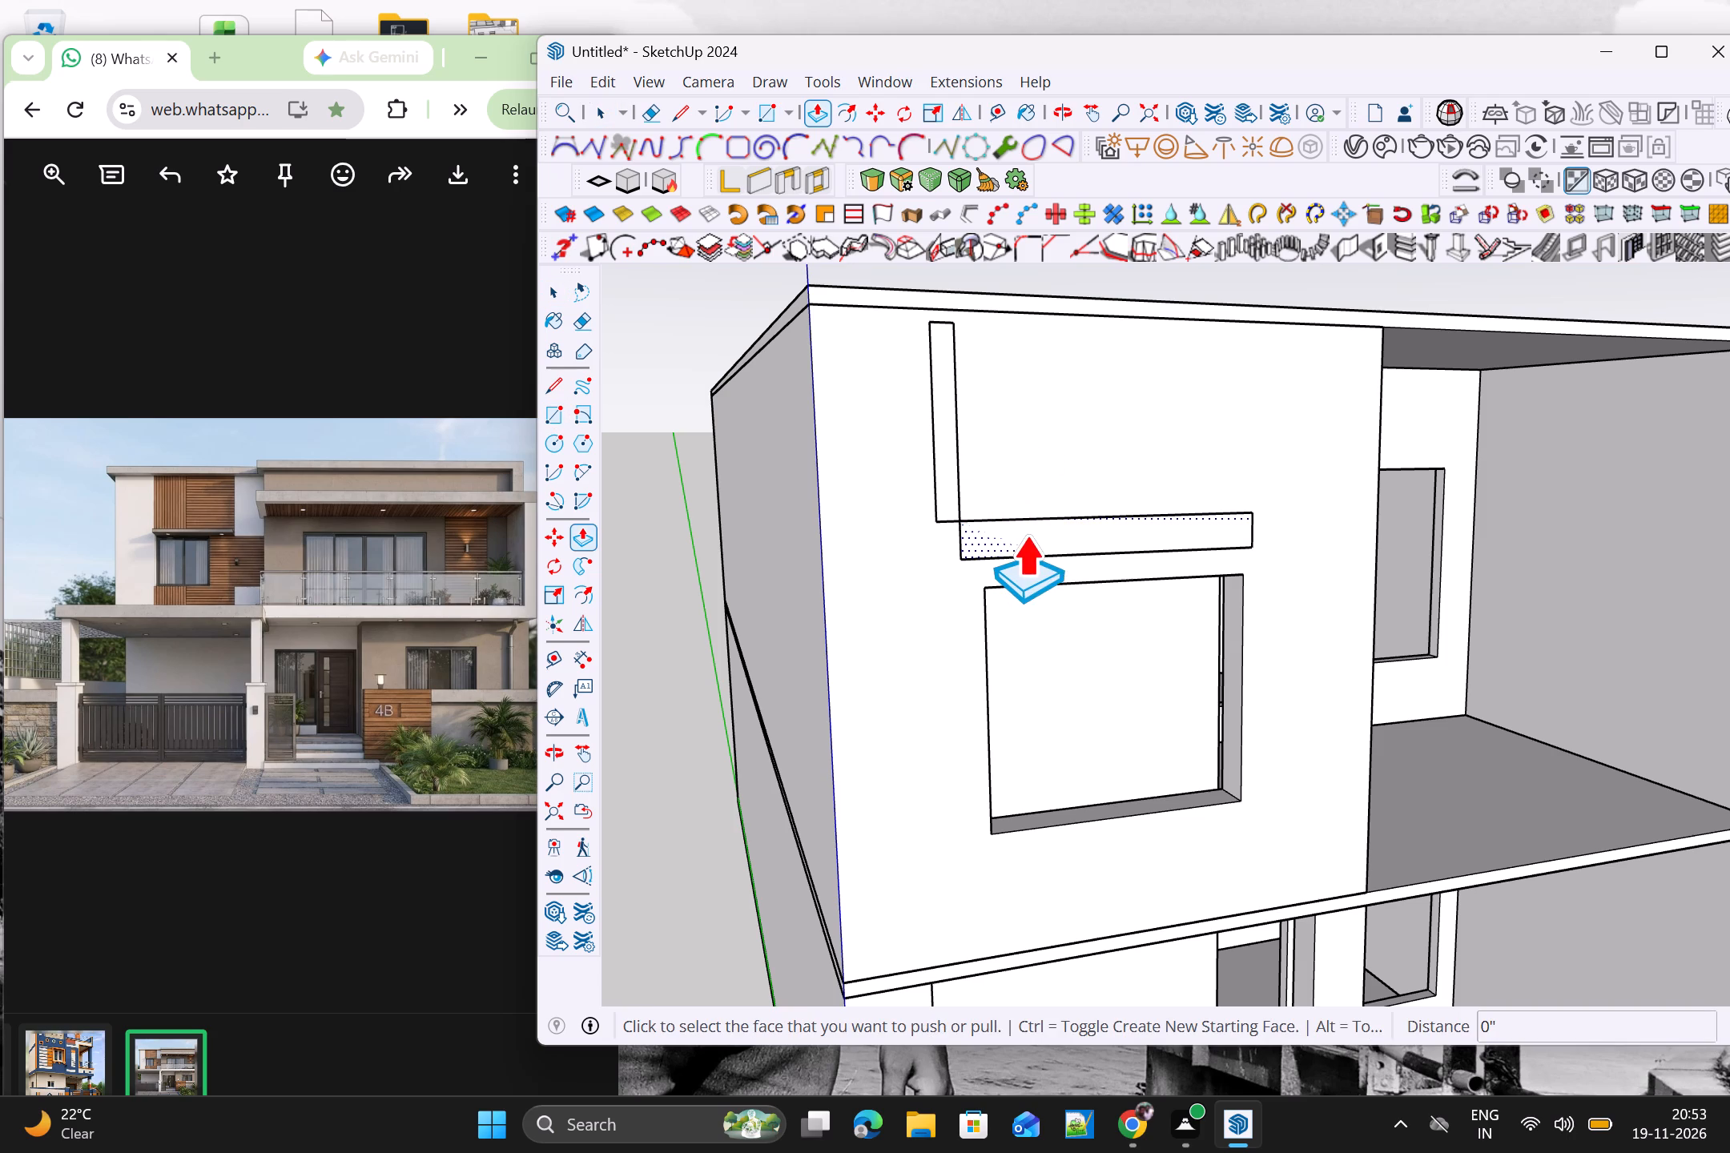
left_click(1029, 522)
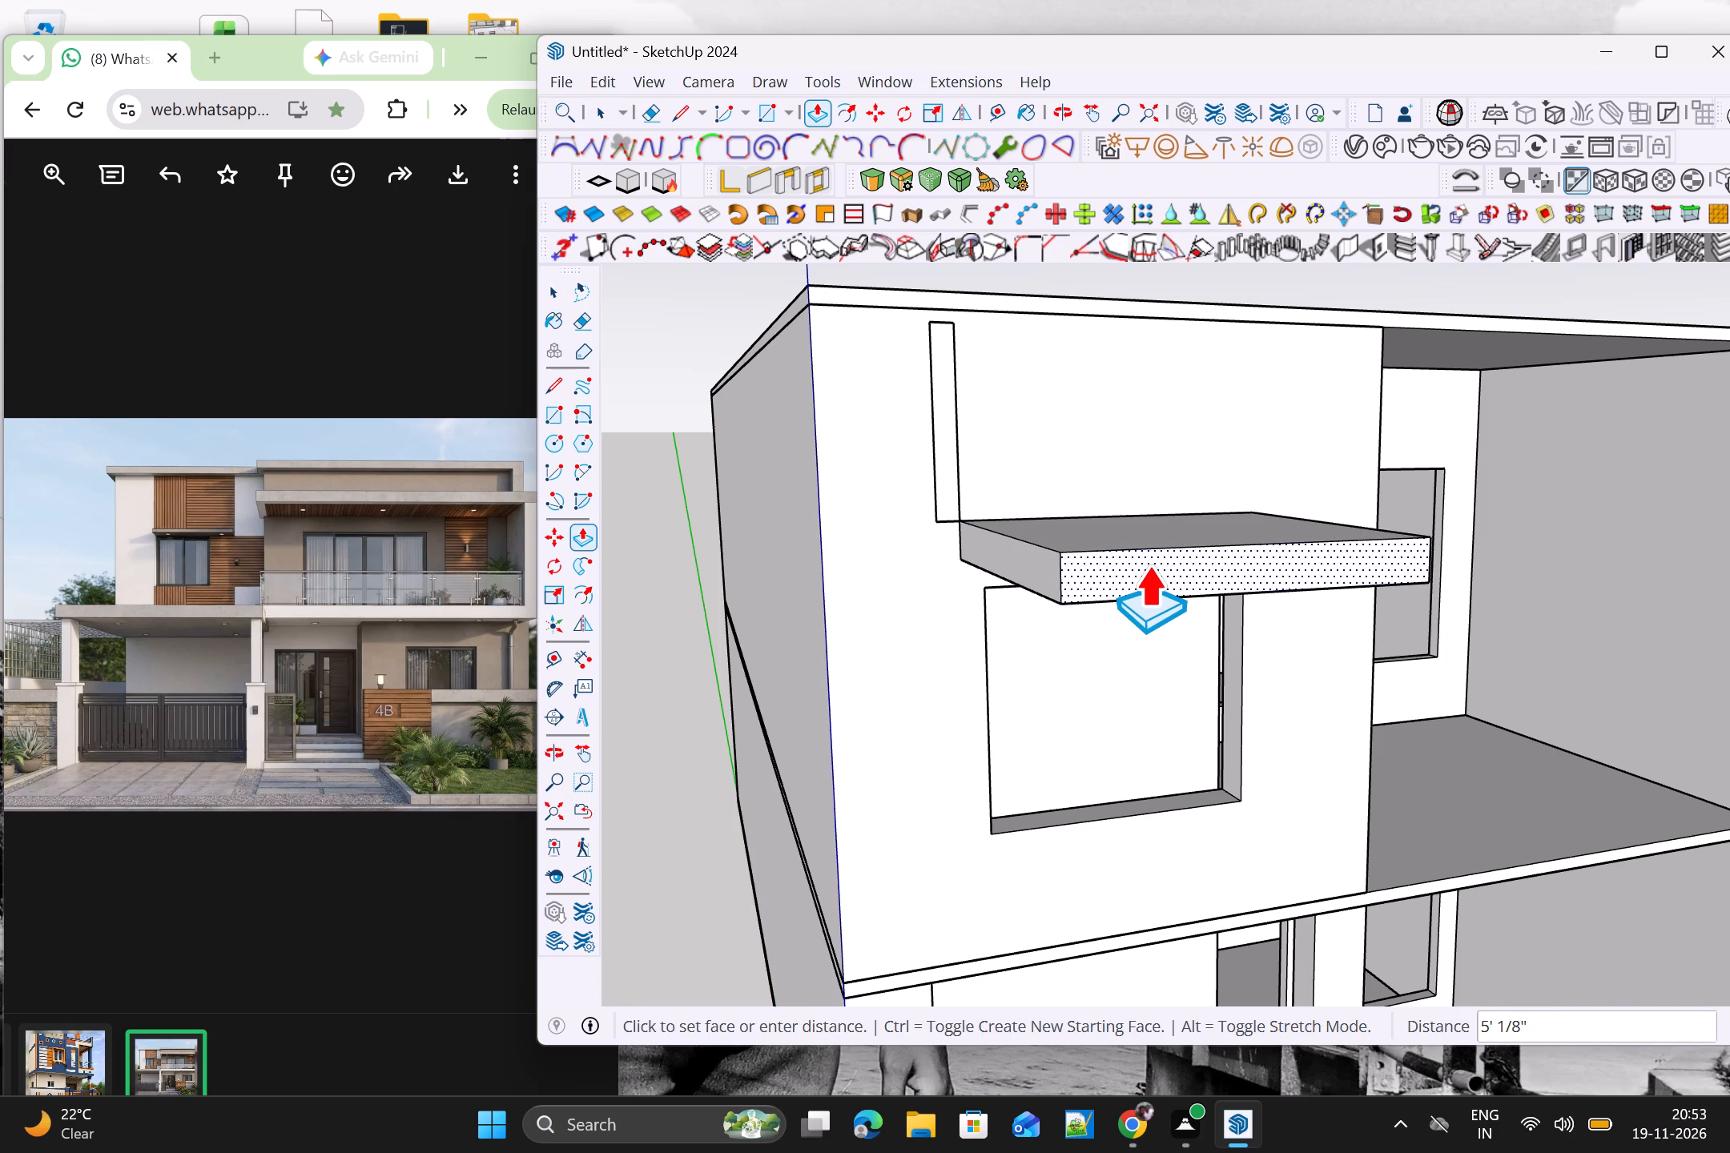
type("3'")
key("Return")
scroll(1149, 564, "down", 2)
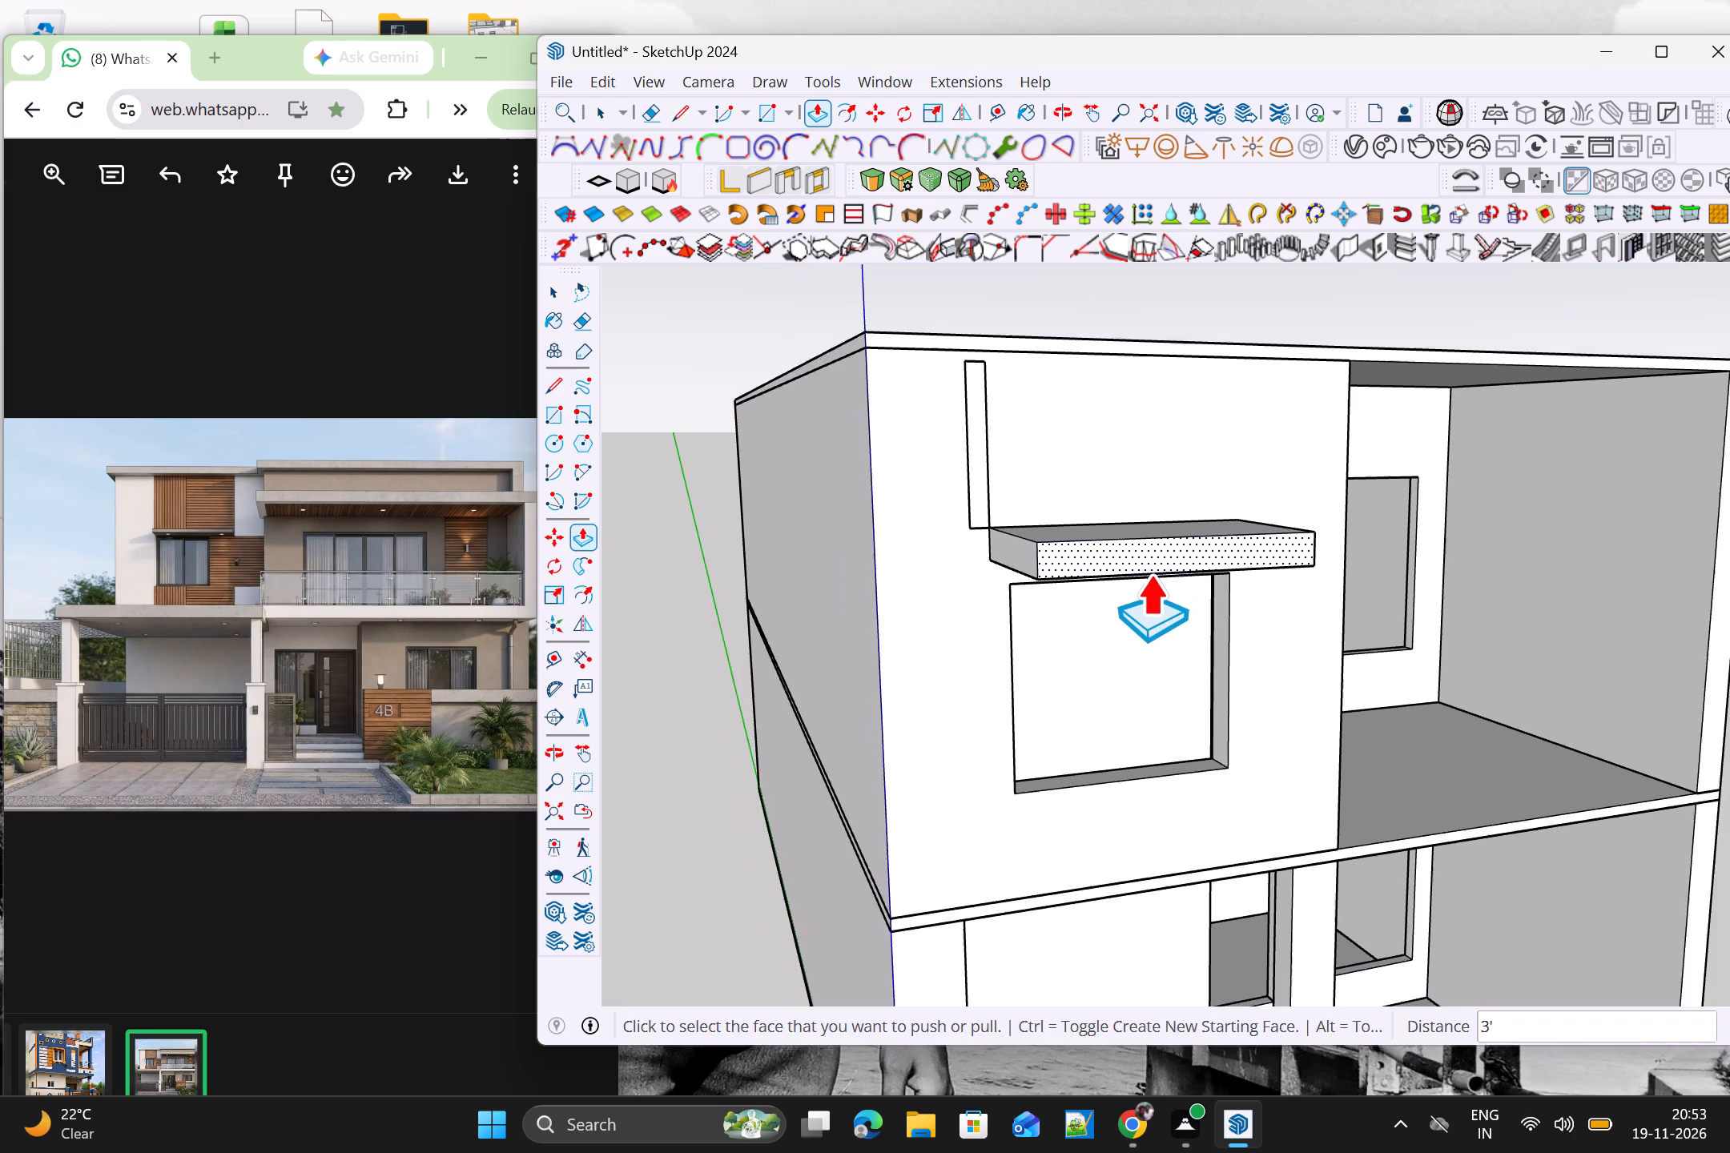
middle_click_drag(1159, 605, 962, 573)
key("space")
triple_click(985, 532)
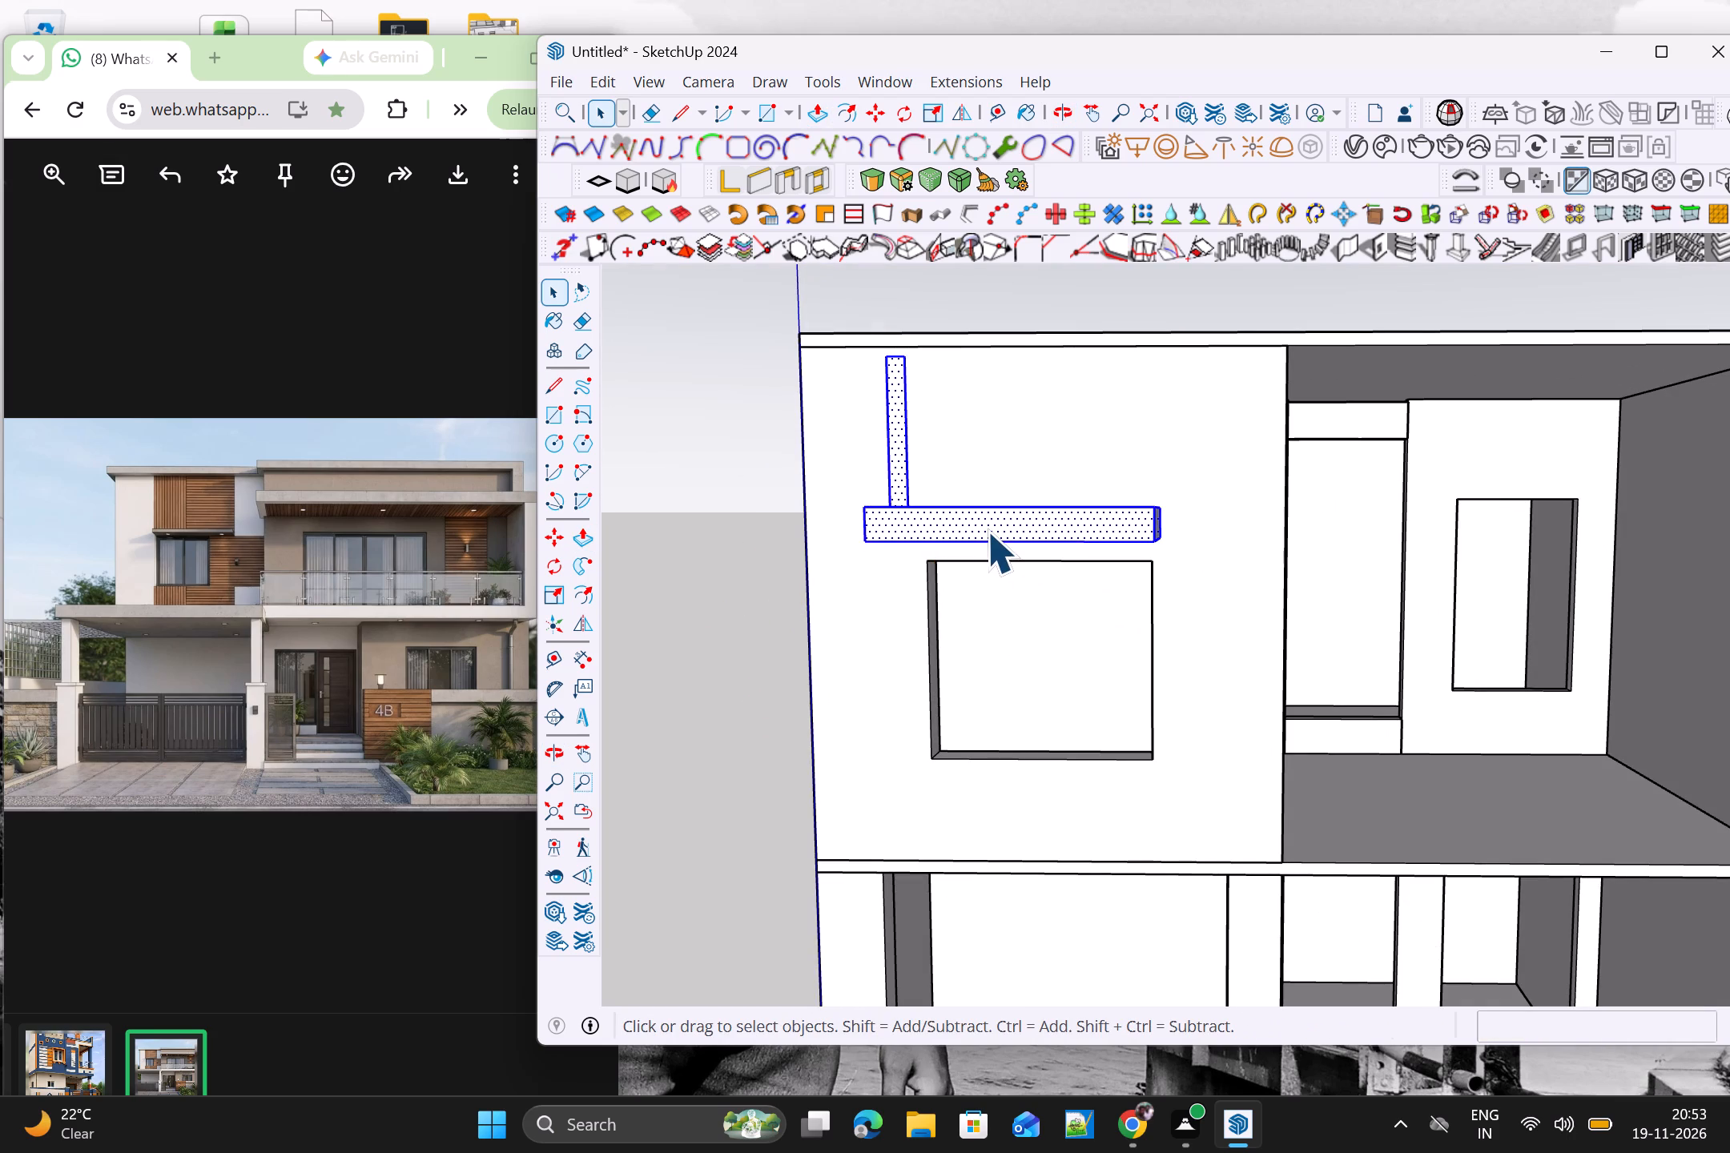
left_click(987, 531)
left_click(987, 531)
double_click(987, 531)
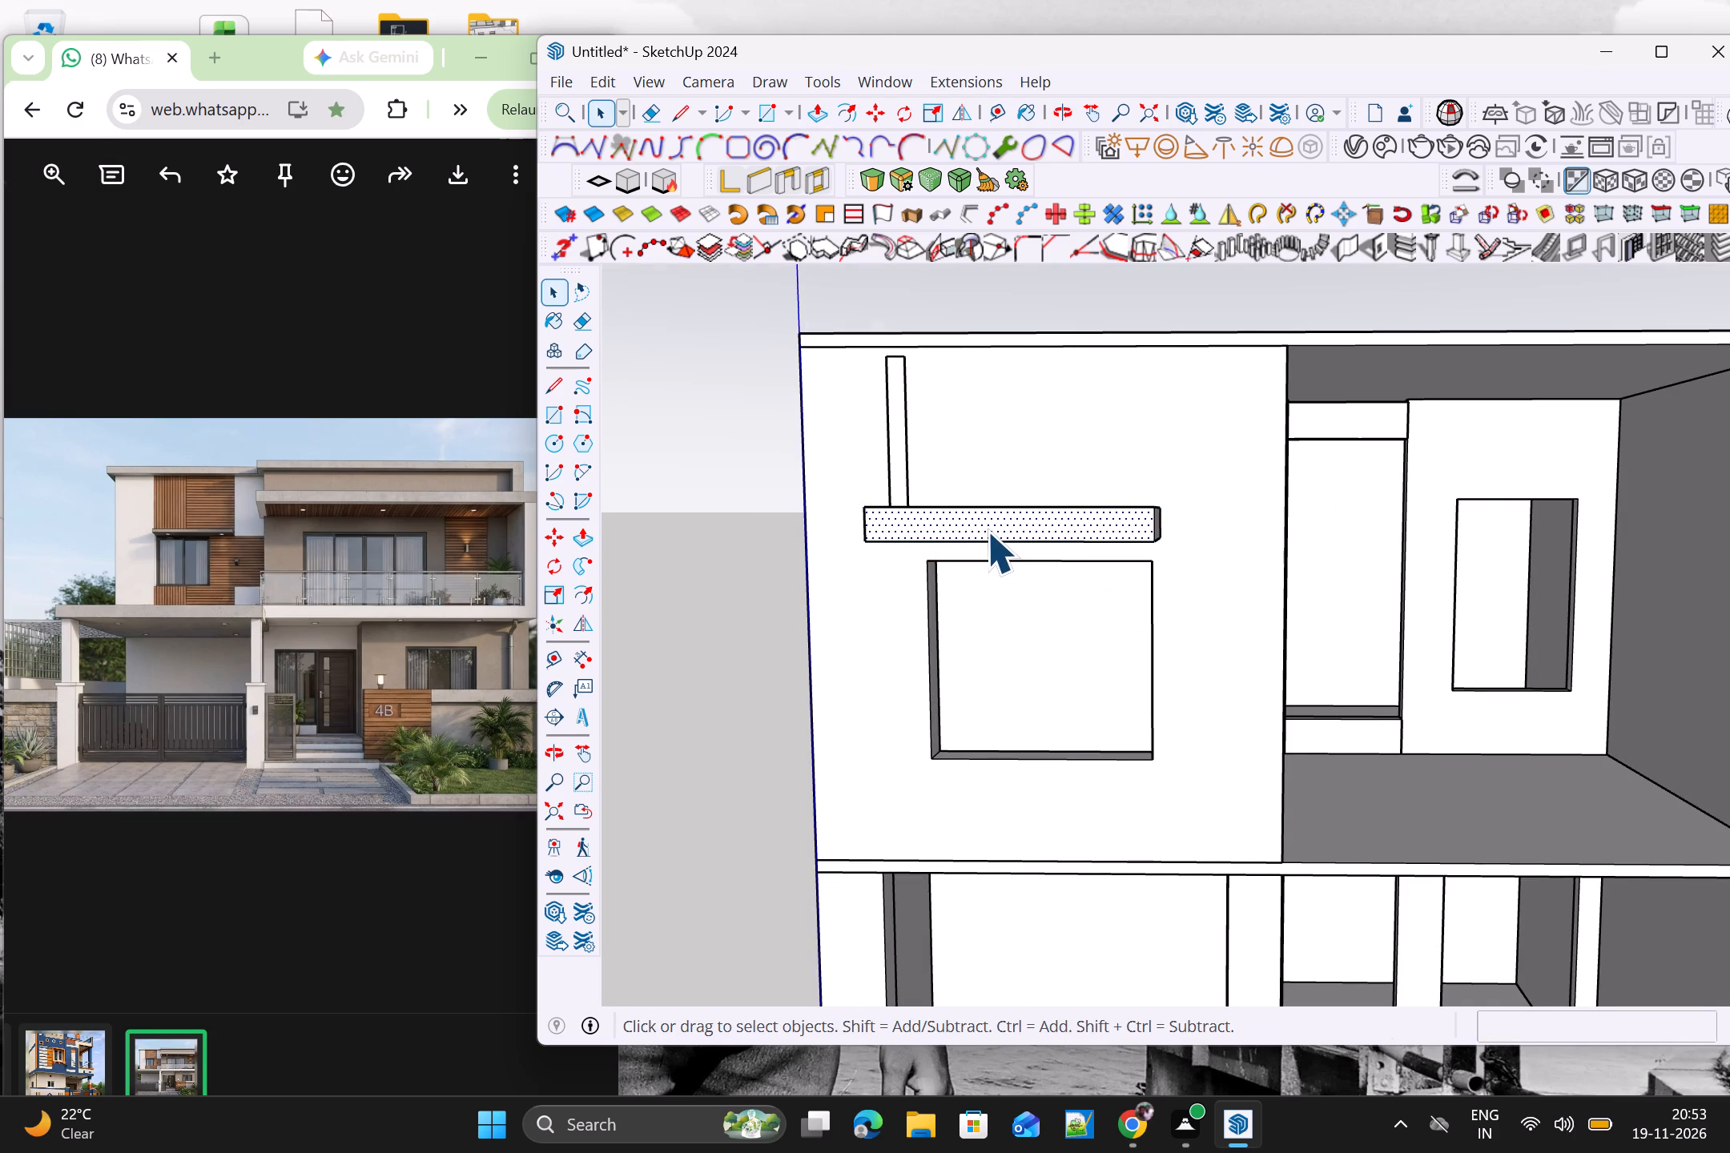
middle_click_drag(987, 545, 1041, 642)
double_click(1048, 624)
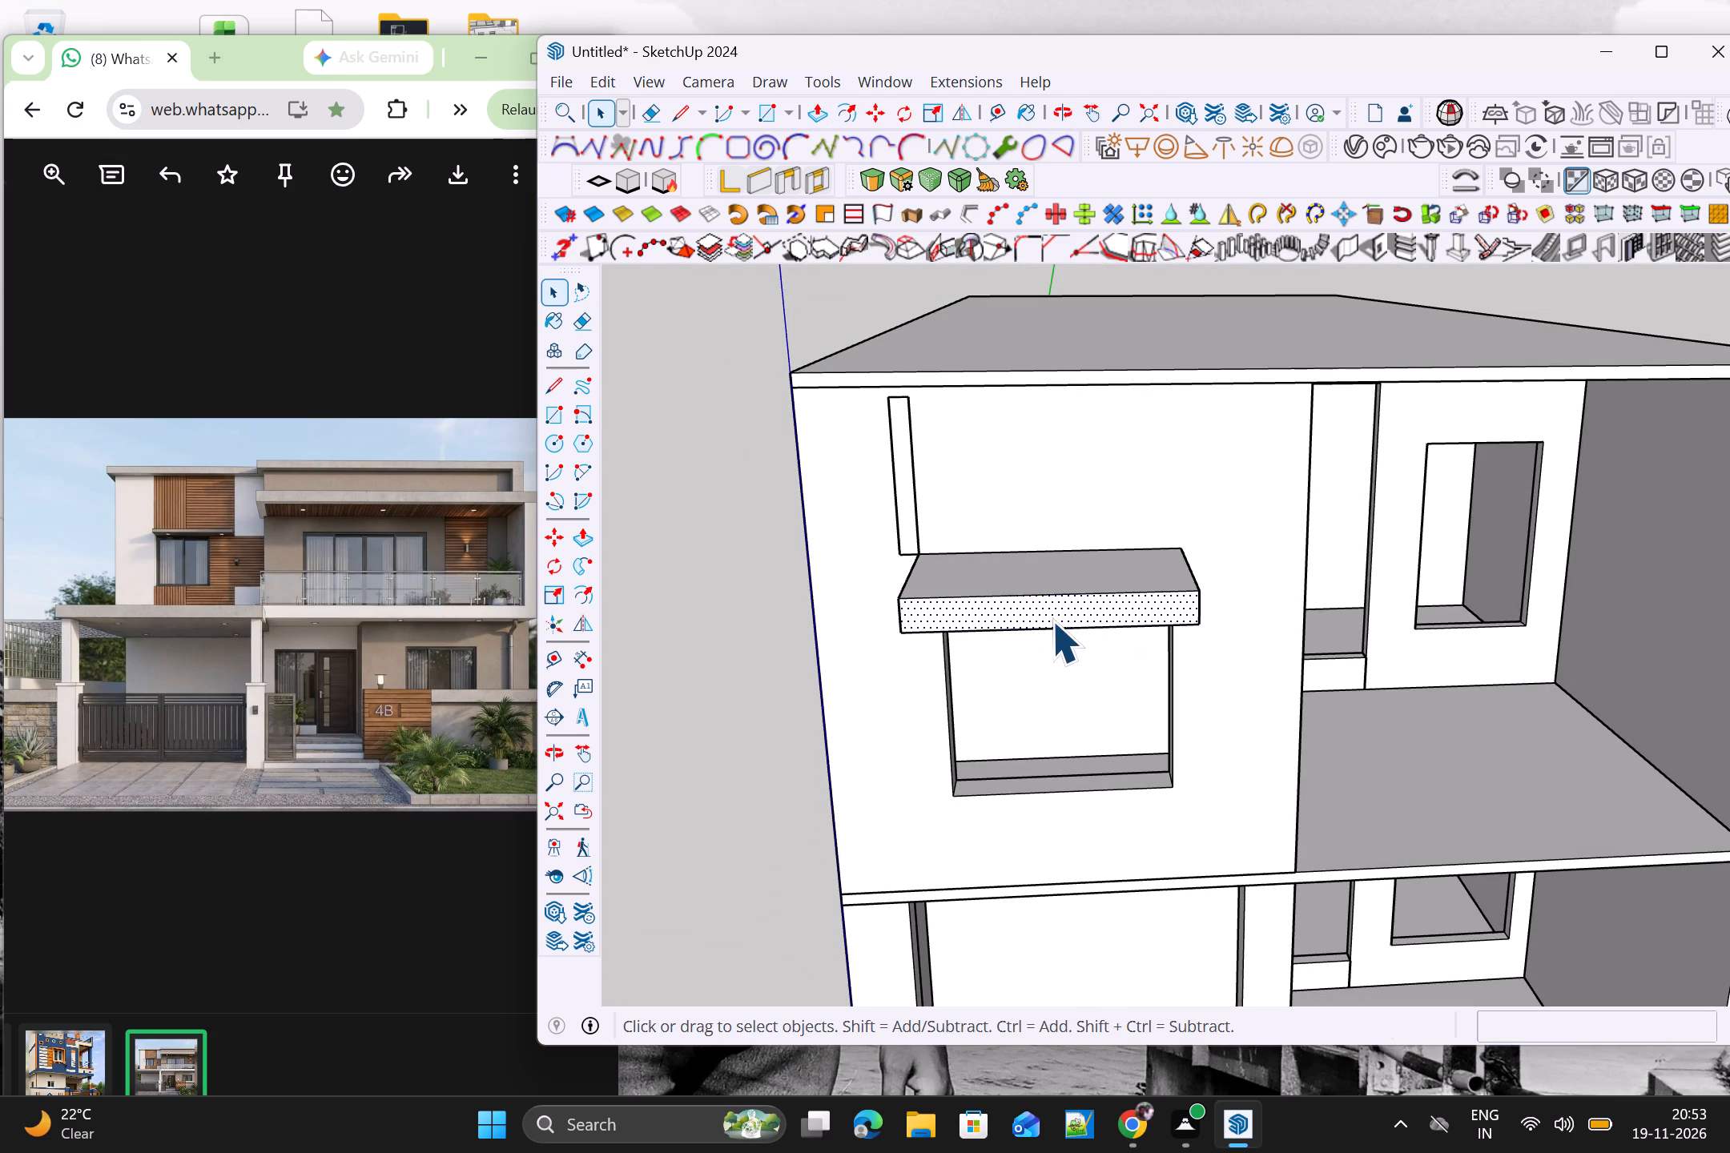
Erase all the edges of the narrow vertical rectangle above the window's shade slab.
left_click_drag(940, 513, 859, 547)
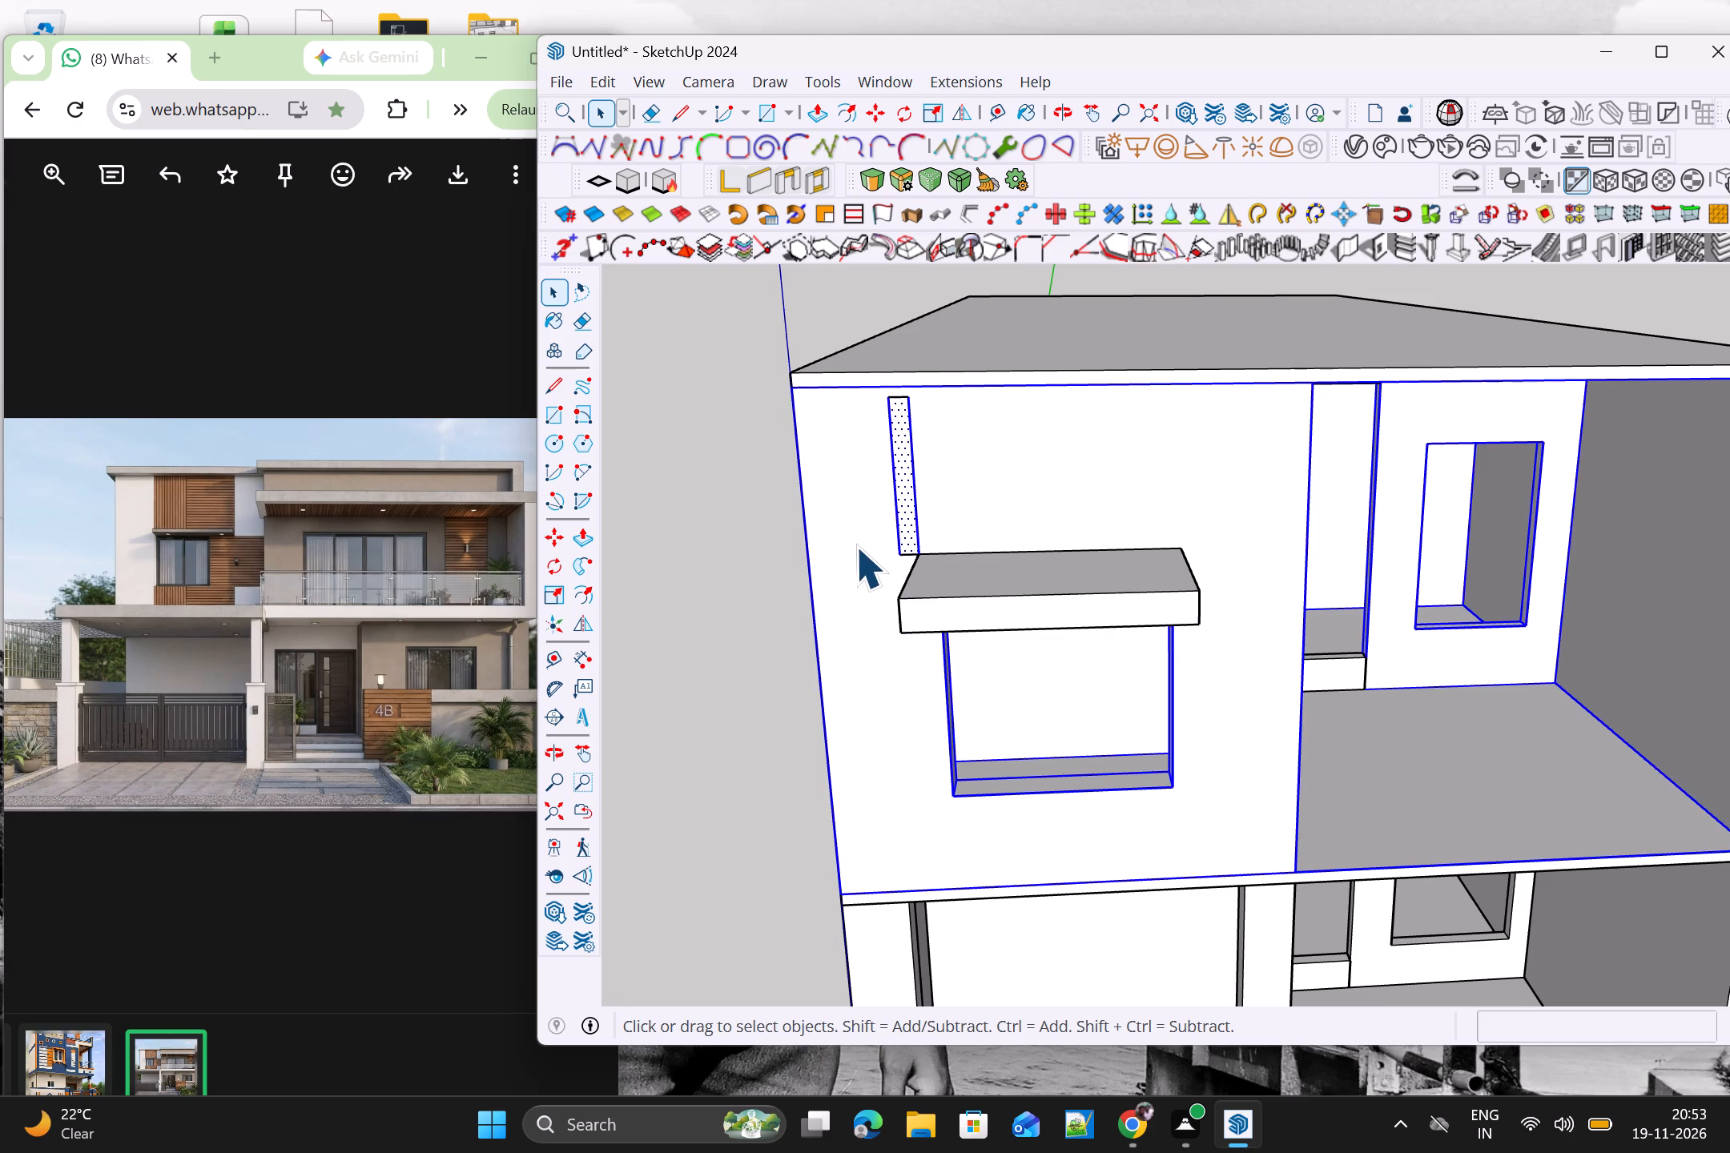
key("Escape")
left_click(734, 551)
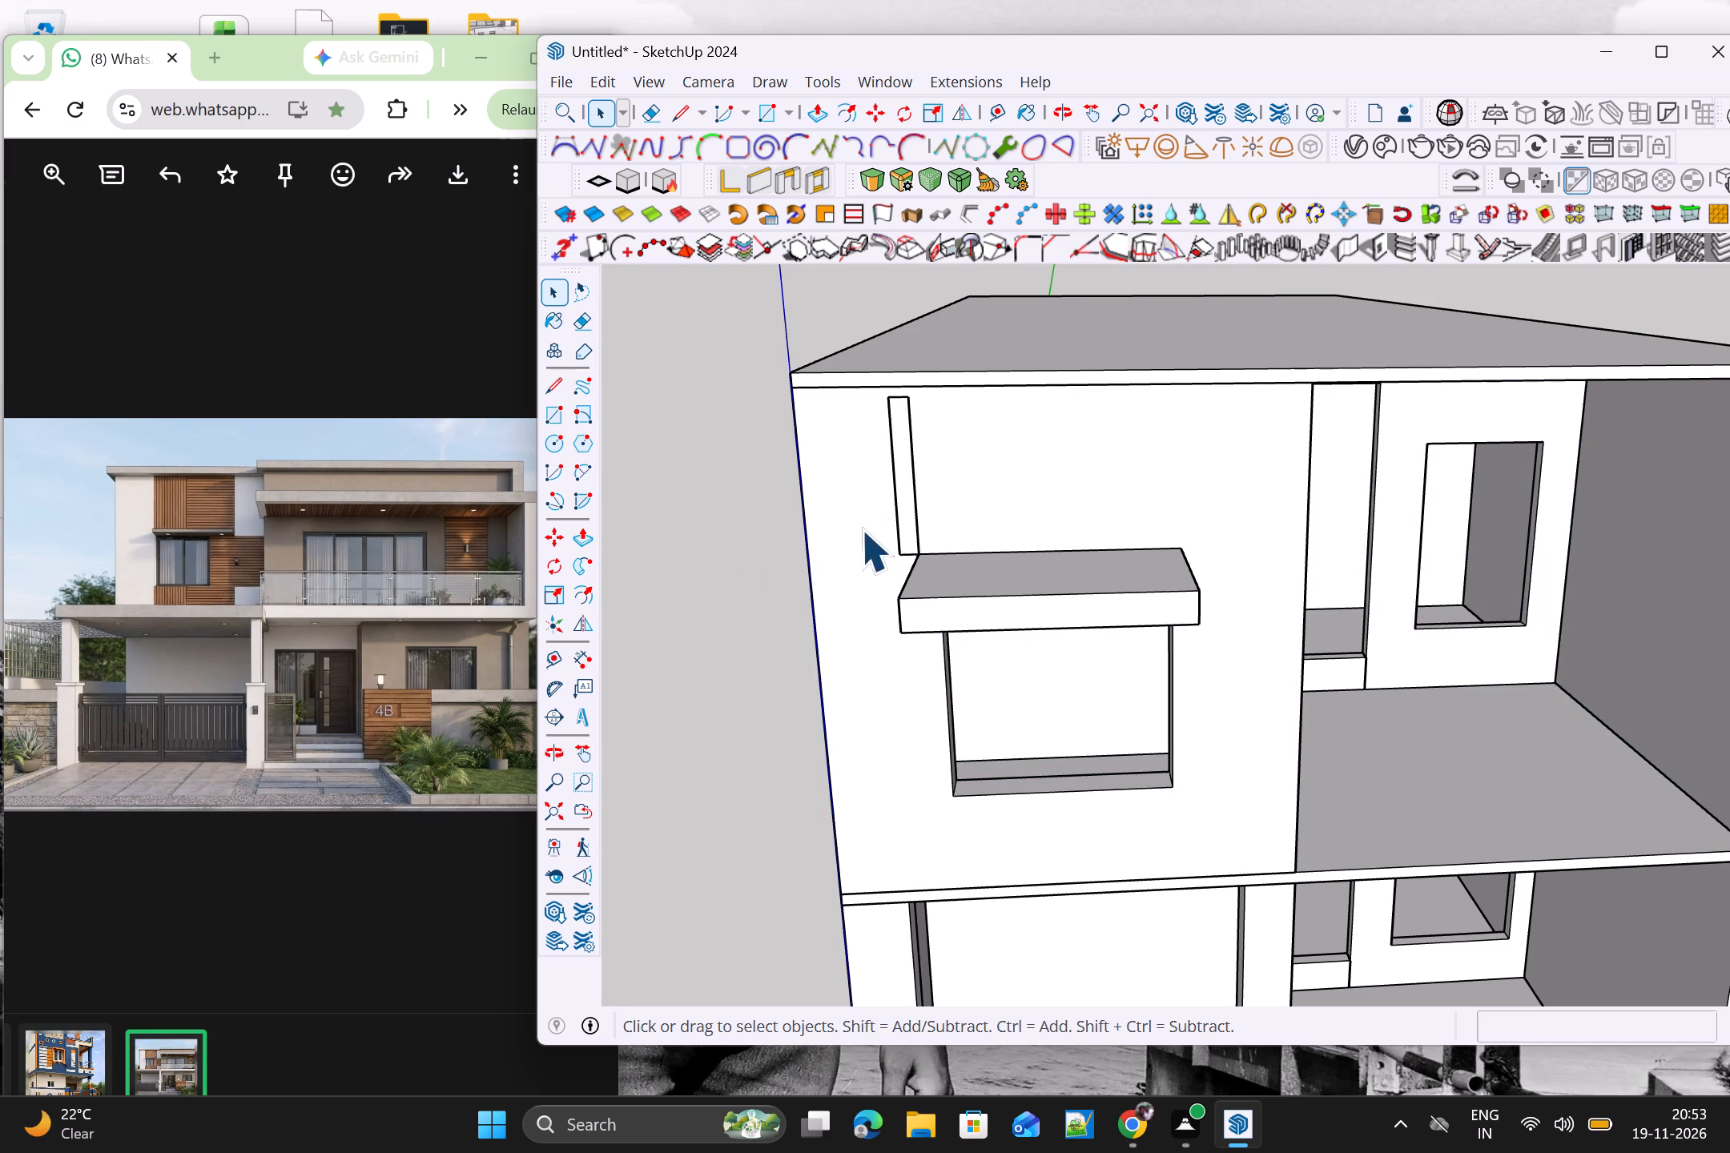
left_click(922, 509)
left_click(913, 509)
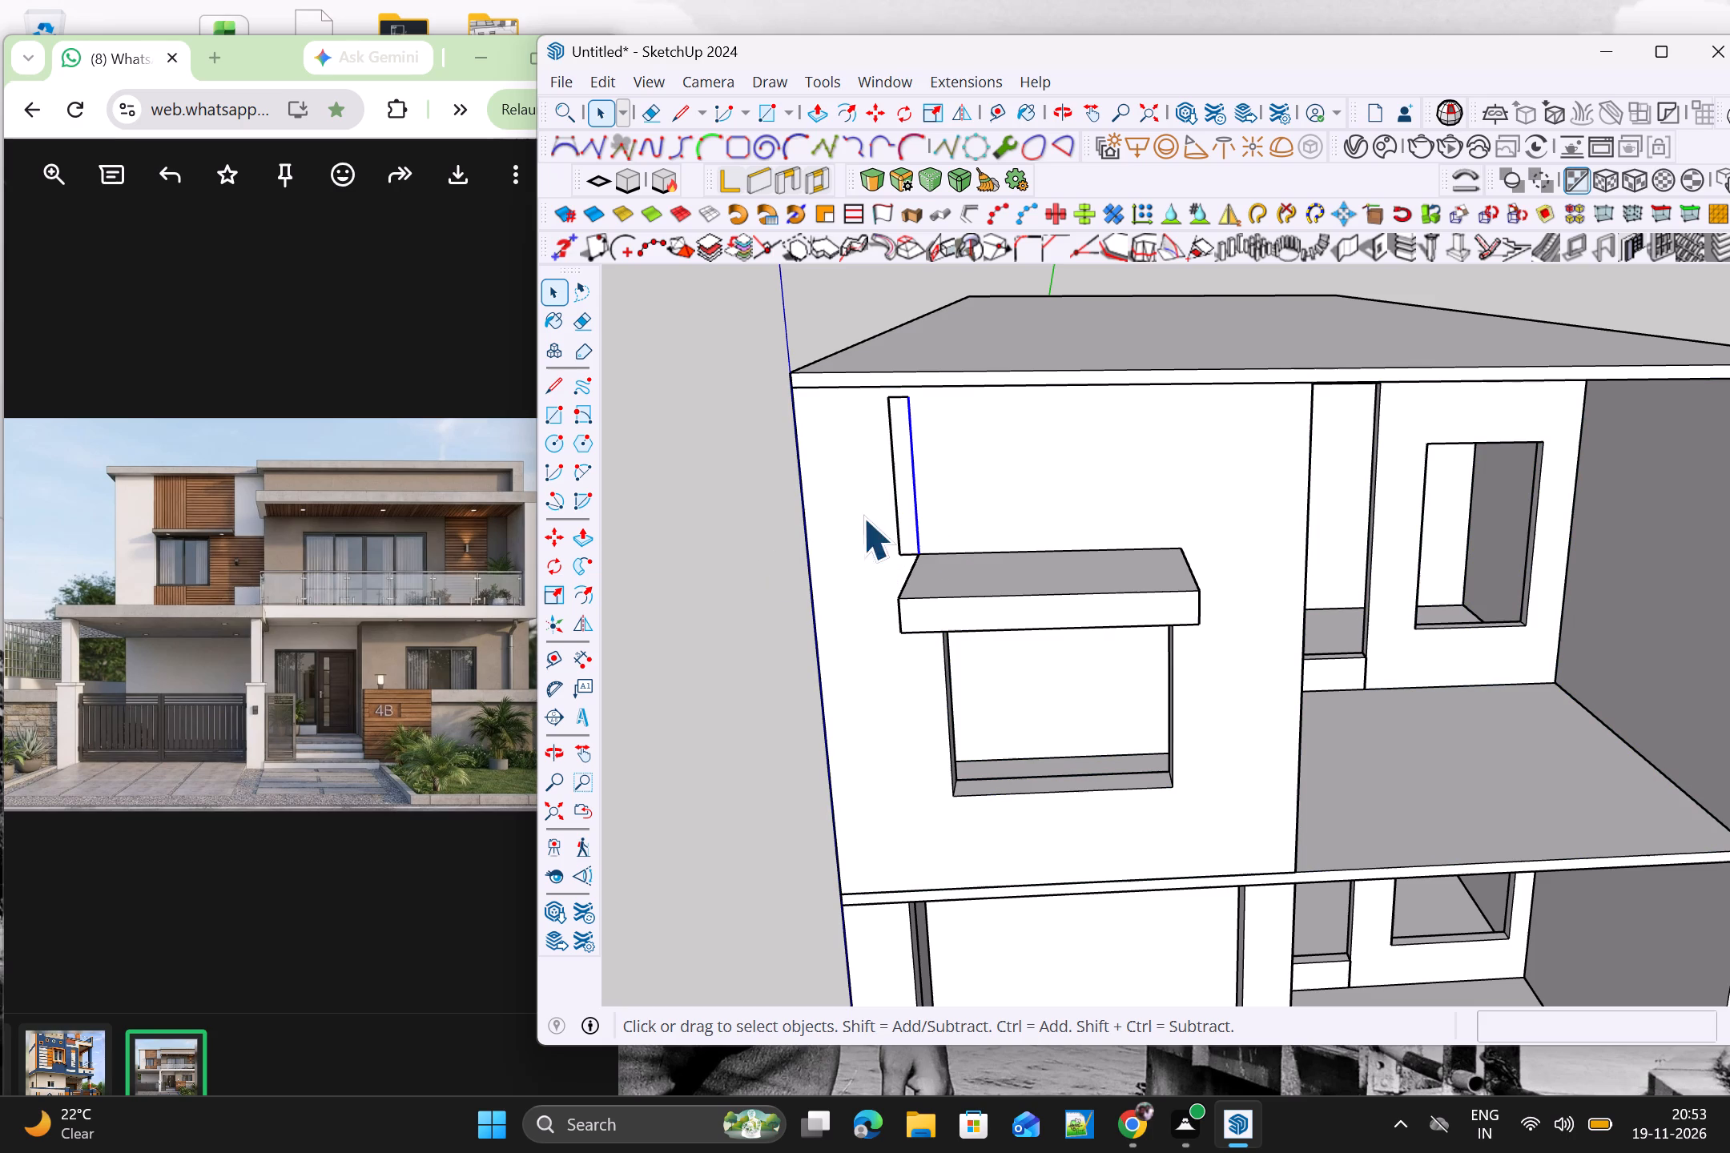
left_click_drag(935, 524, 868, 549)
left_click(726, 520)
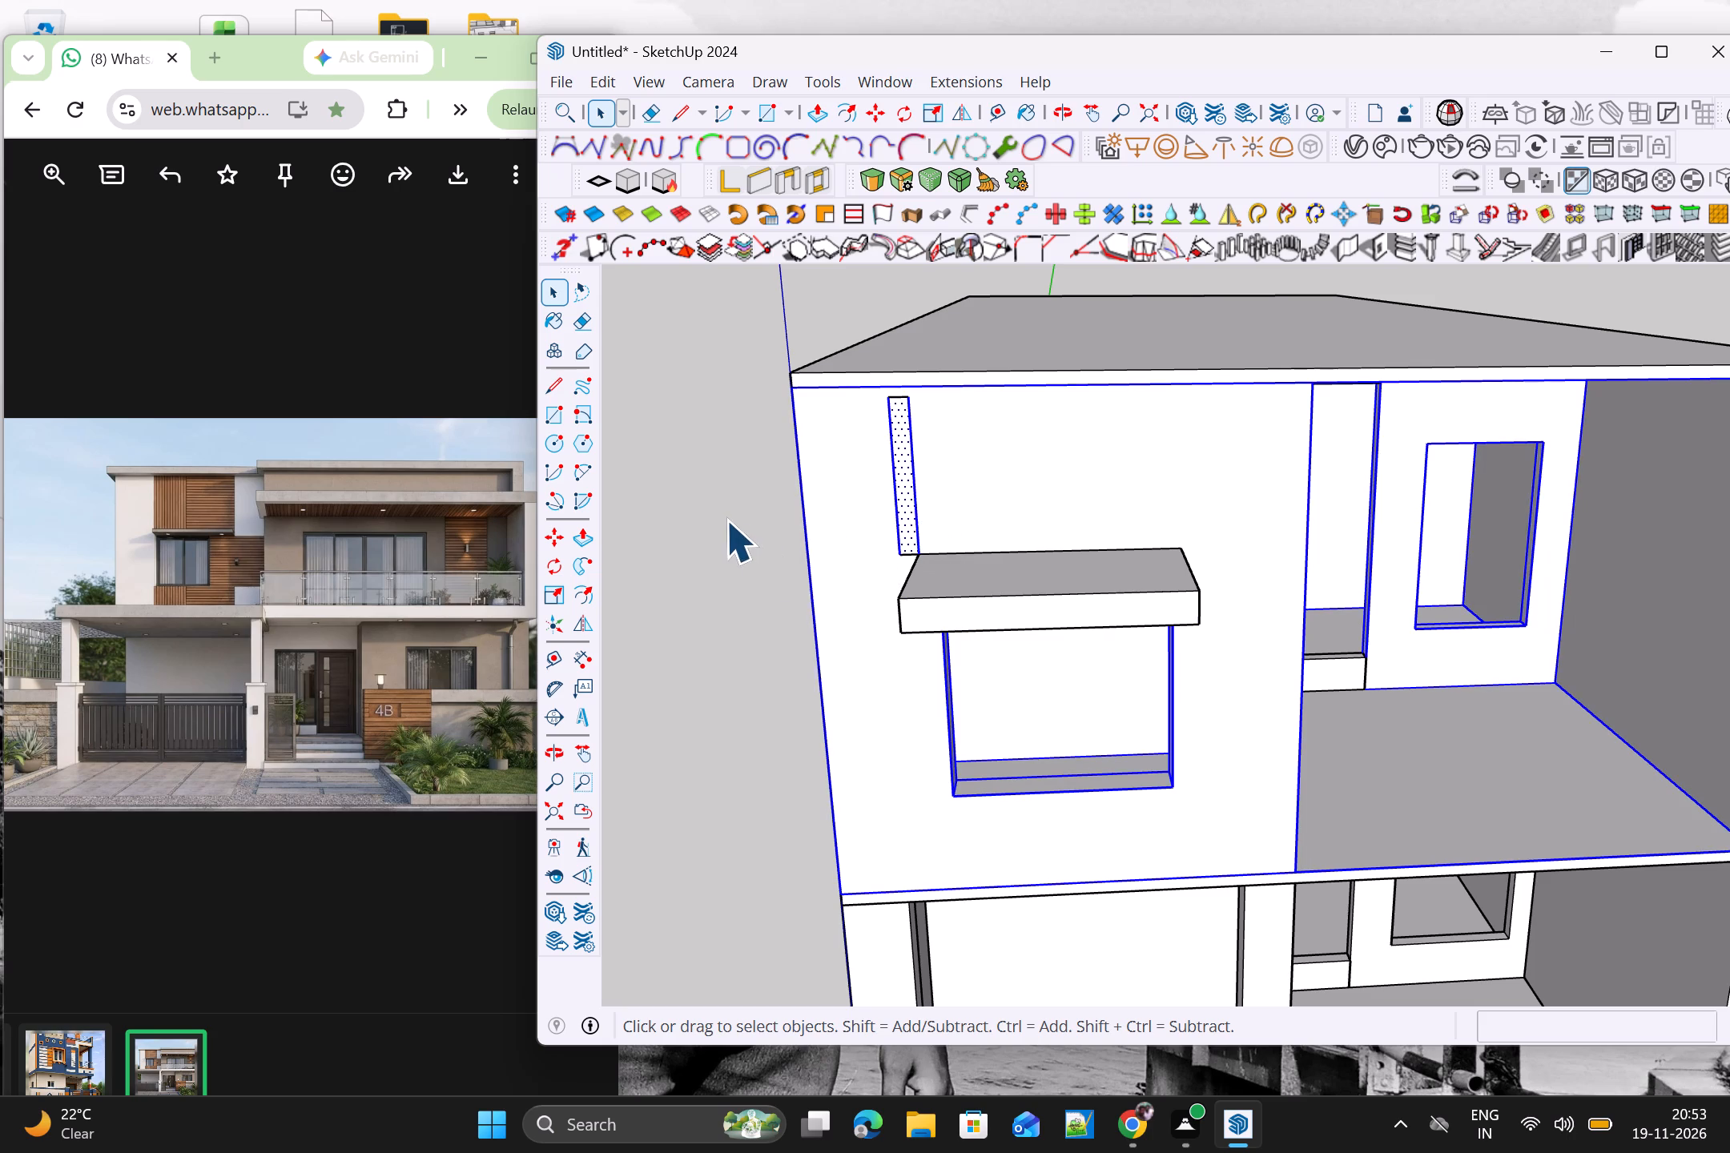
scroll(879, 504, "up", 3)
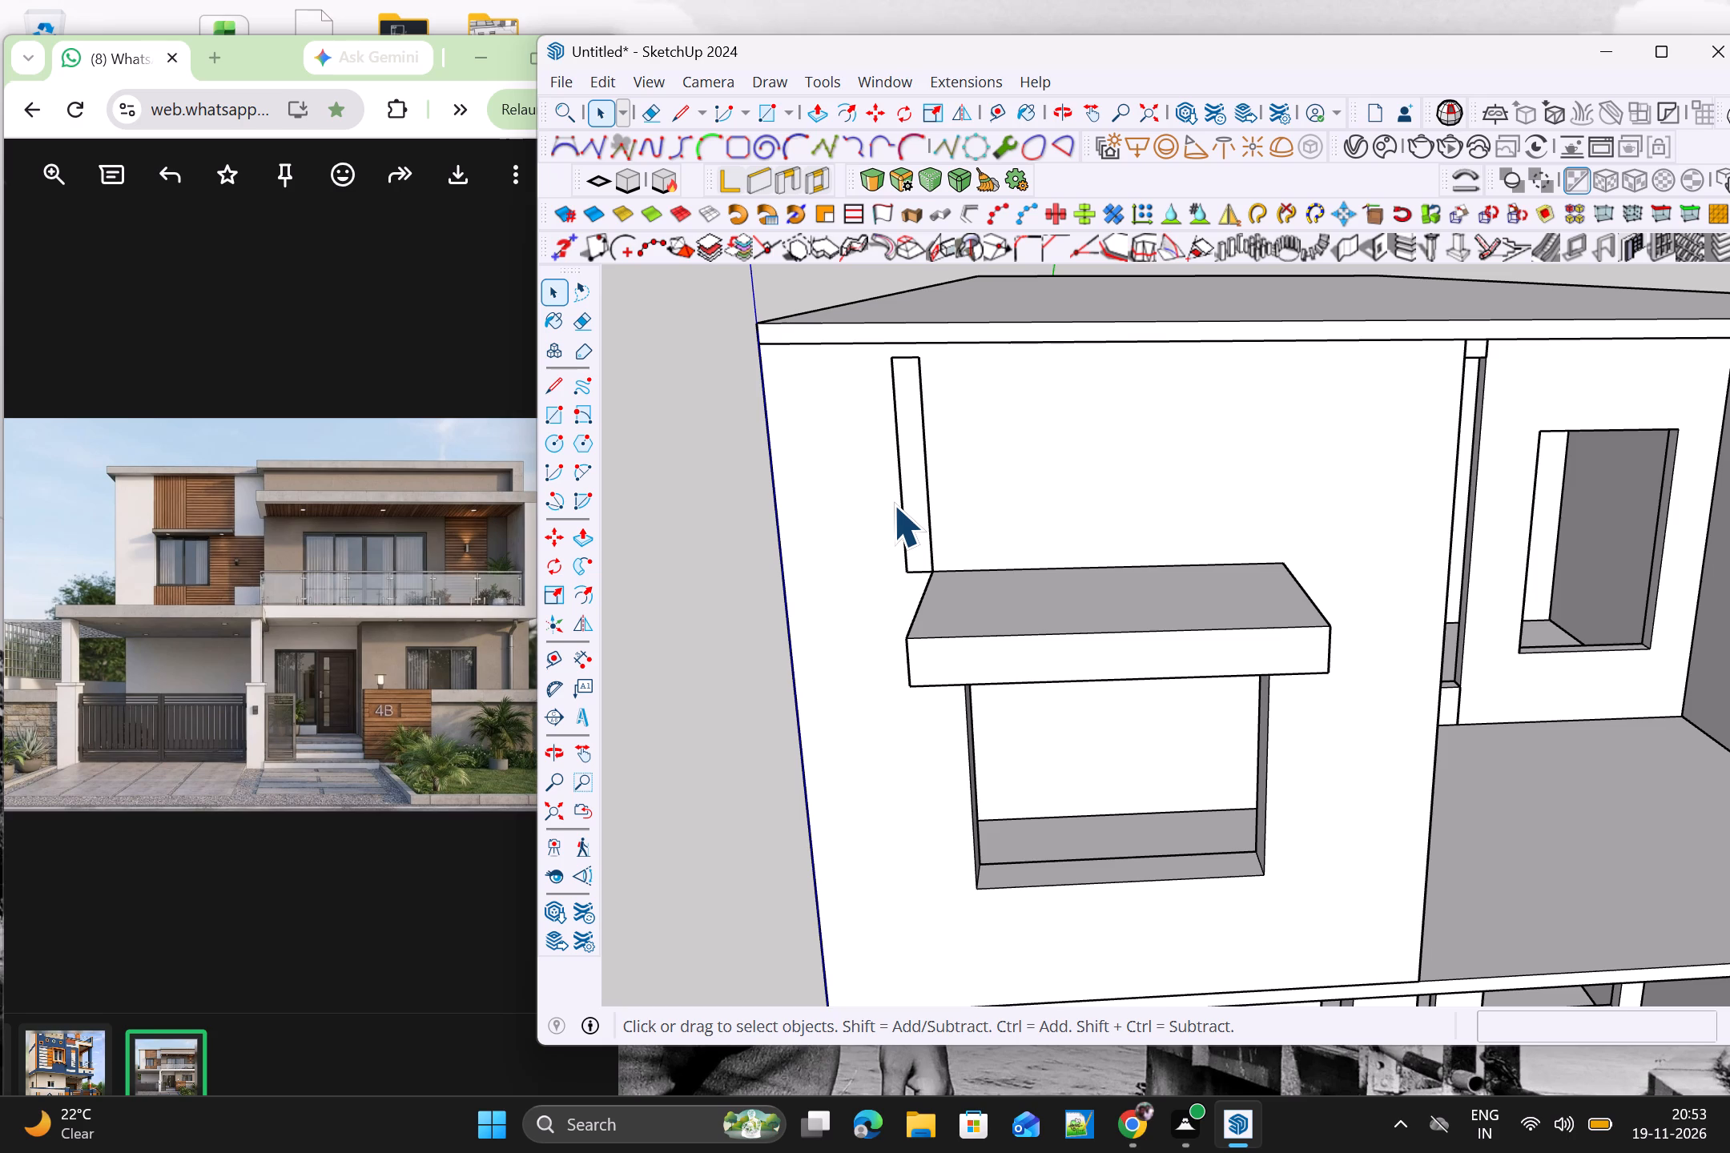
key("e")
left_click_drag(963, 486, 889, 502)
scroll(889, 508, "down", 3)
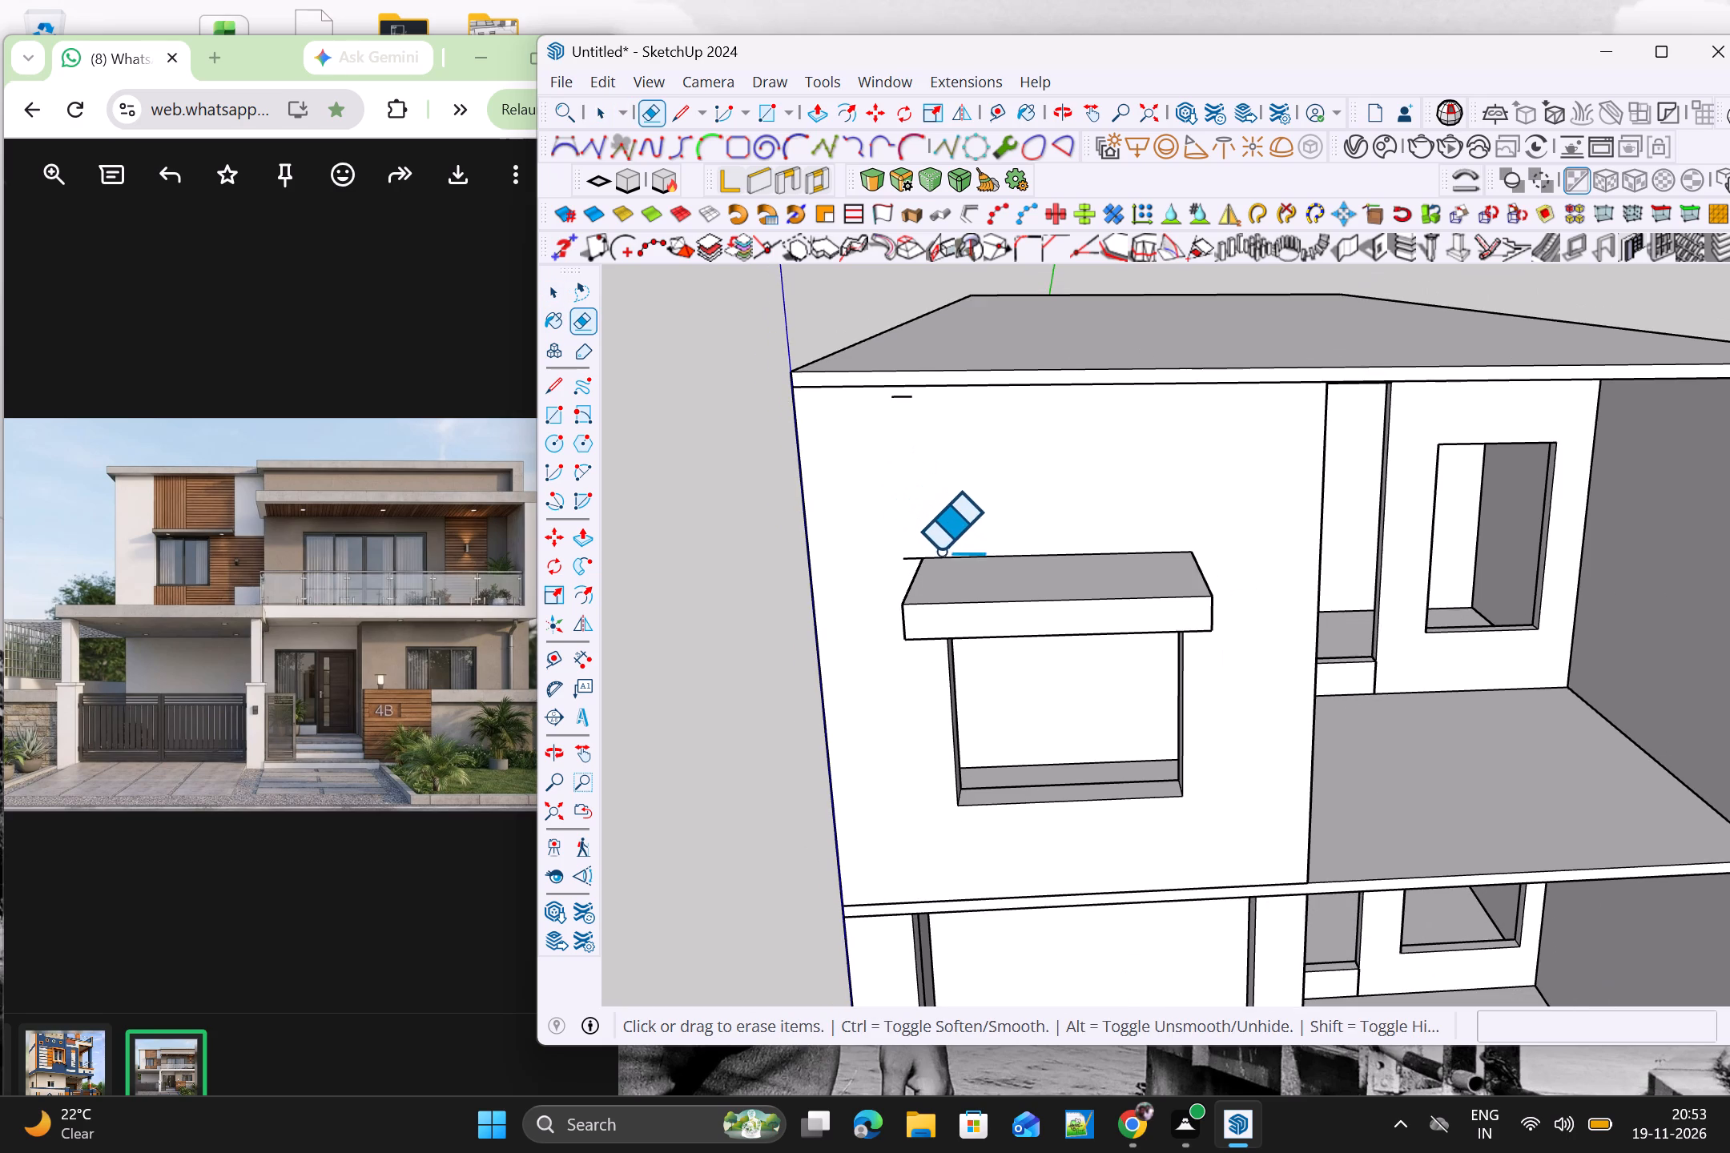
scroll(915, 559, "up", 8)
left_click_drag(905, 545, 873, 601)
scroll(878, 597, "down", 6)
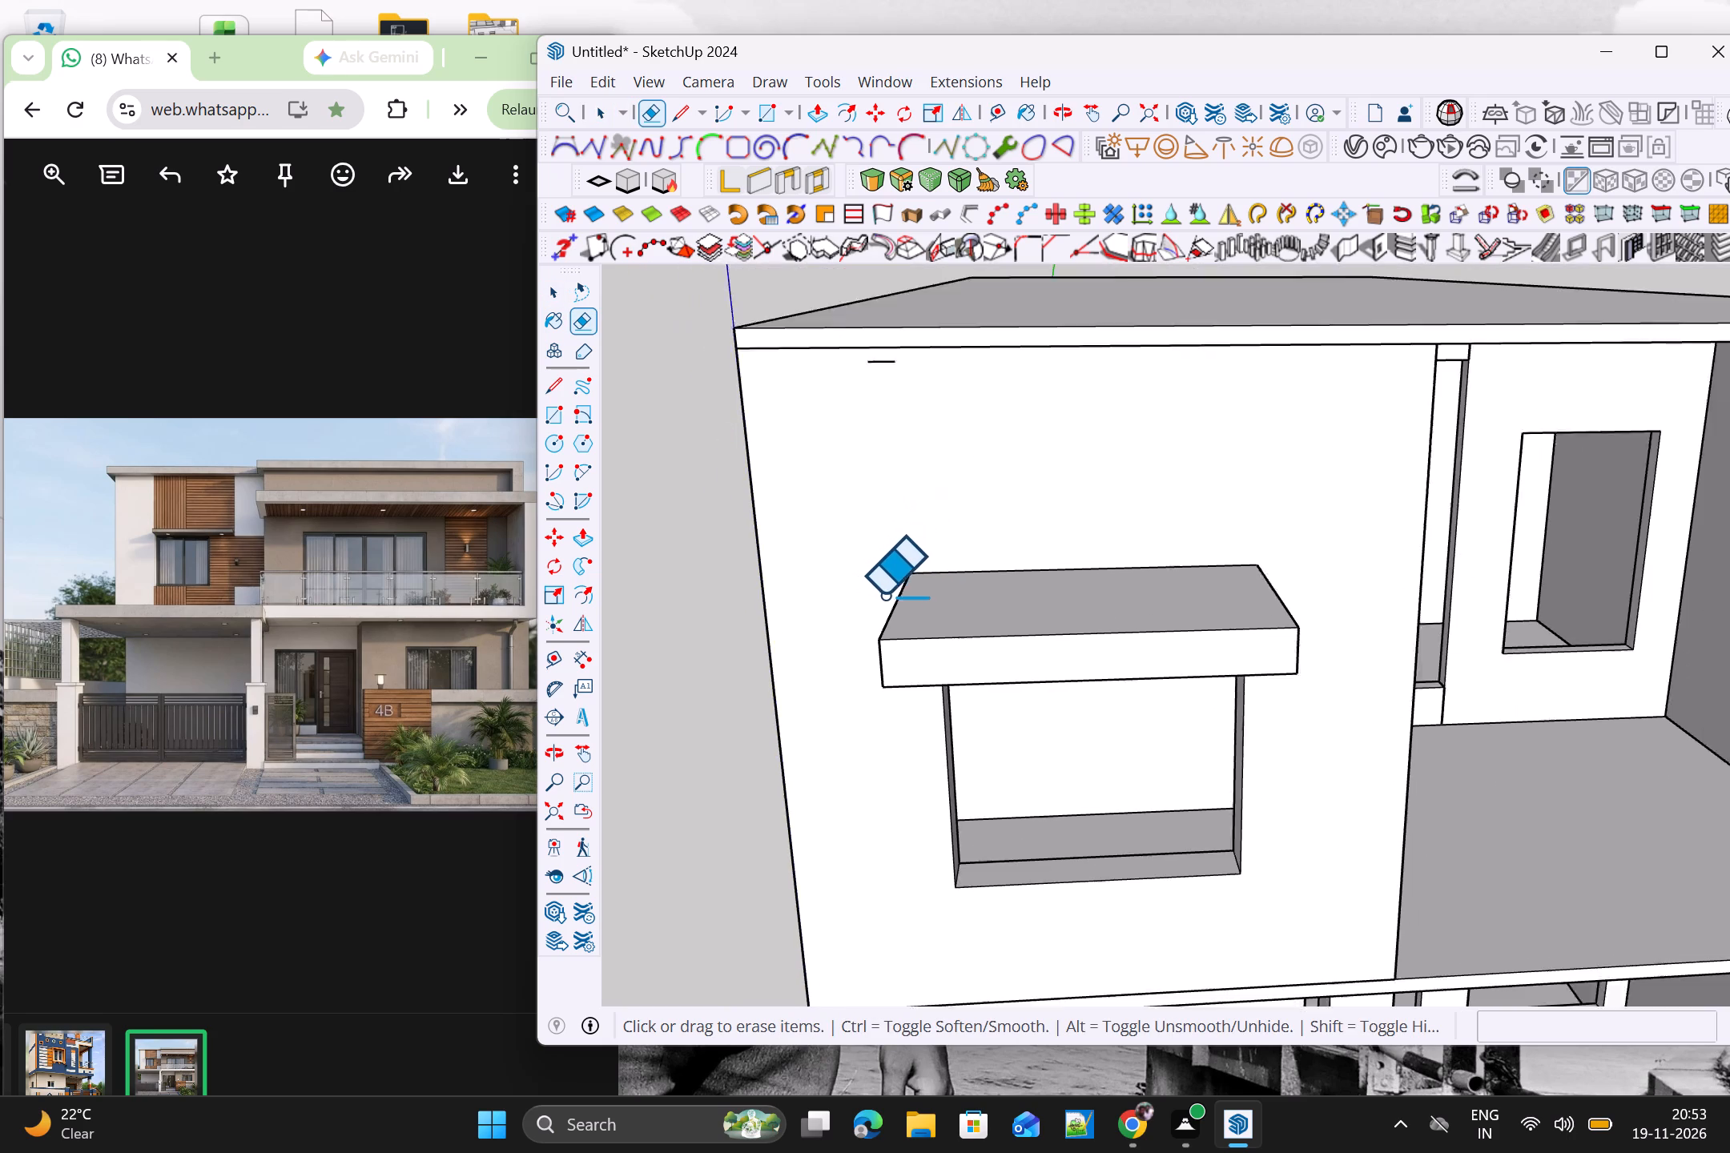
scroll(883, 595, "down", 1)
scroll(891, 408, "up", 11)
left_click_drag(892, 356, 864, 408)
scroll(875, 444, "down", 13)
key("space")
Select the whole shade slab above the upper-floor window and make it a group.
double_click(1093, 689)
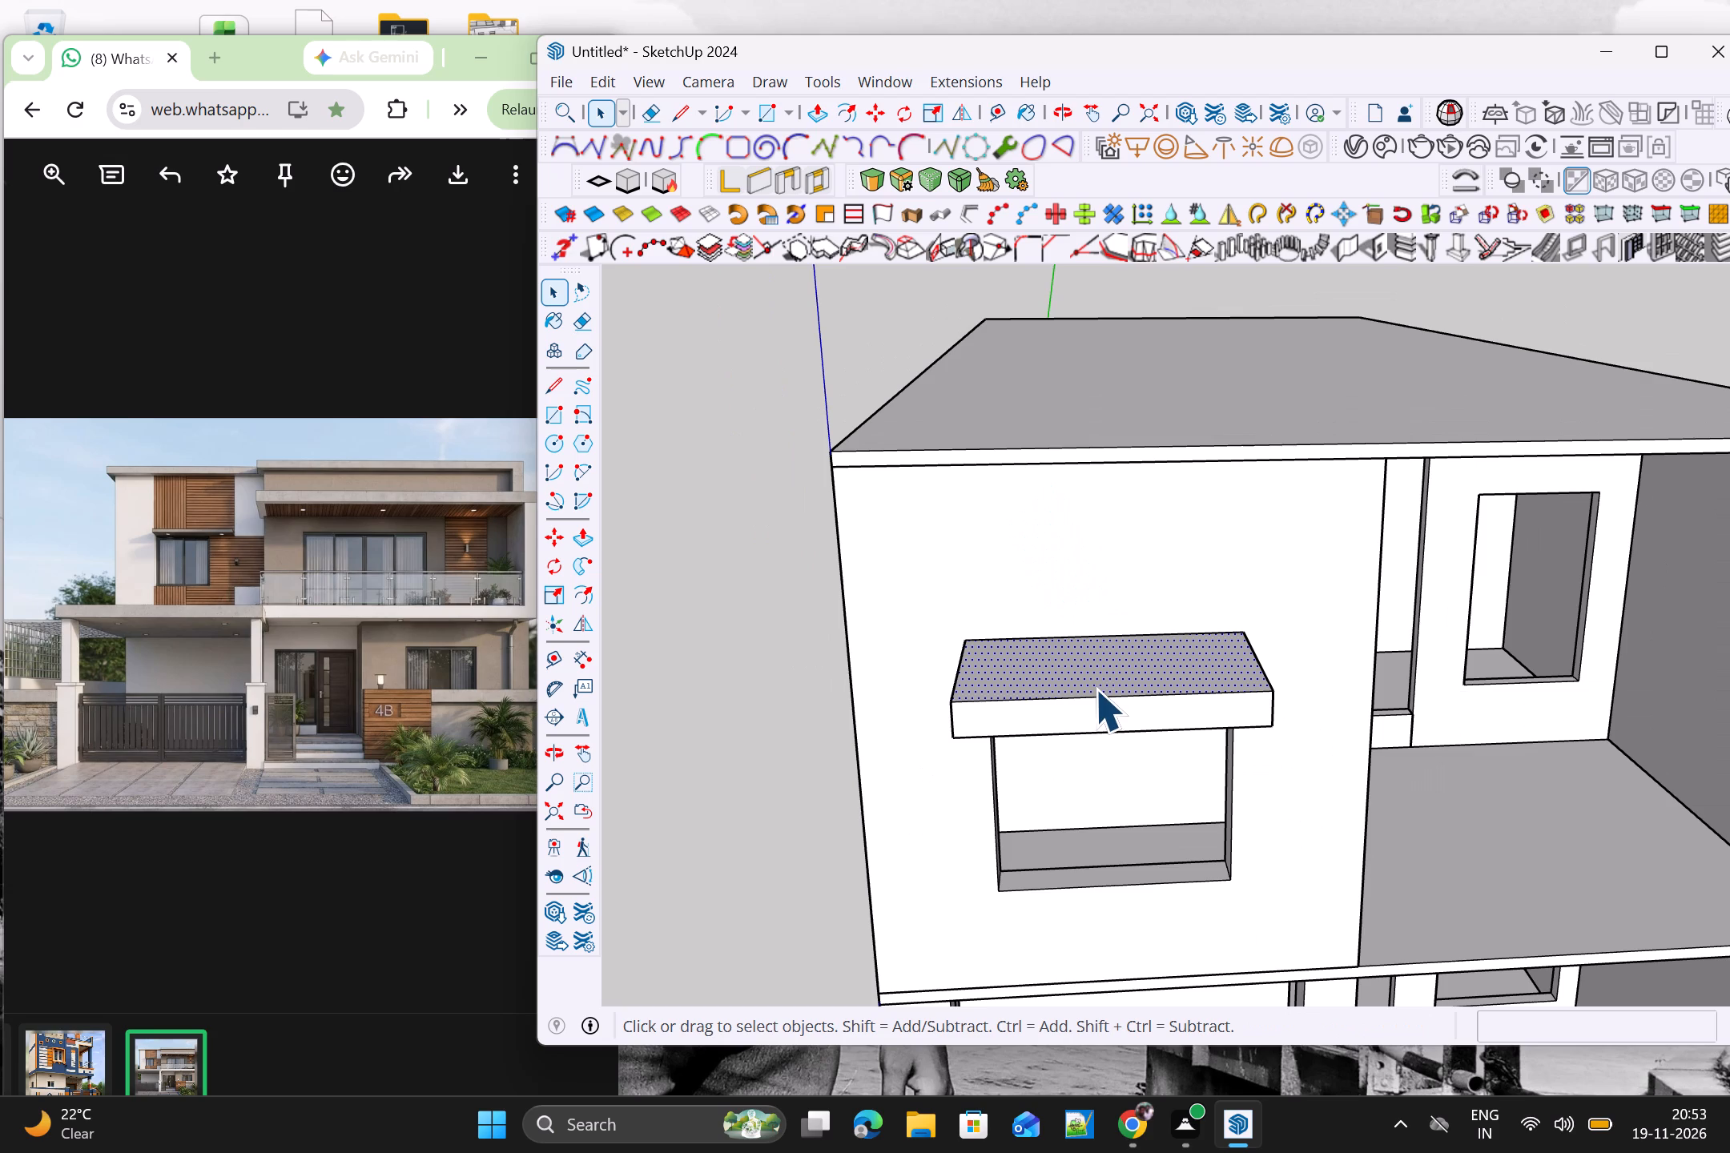
double_click(1099, 684)
triple_click(1100, 693)
scroll(1100, 693, "down", 4)
middle_click_drag(1106, 709, 1113, 603)
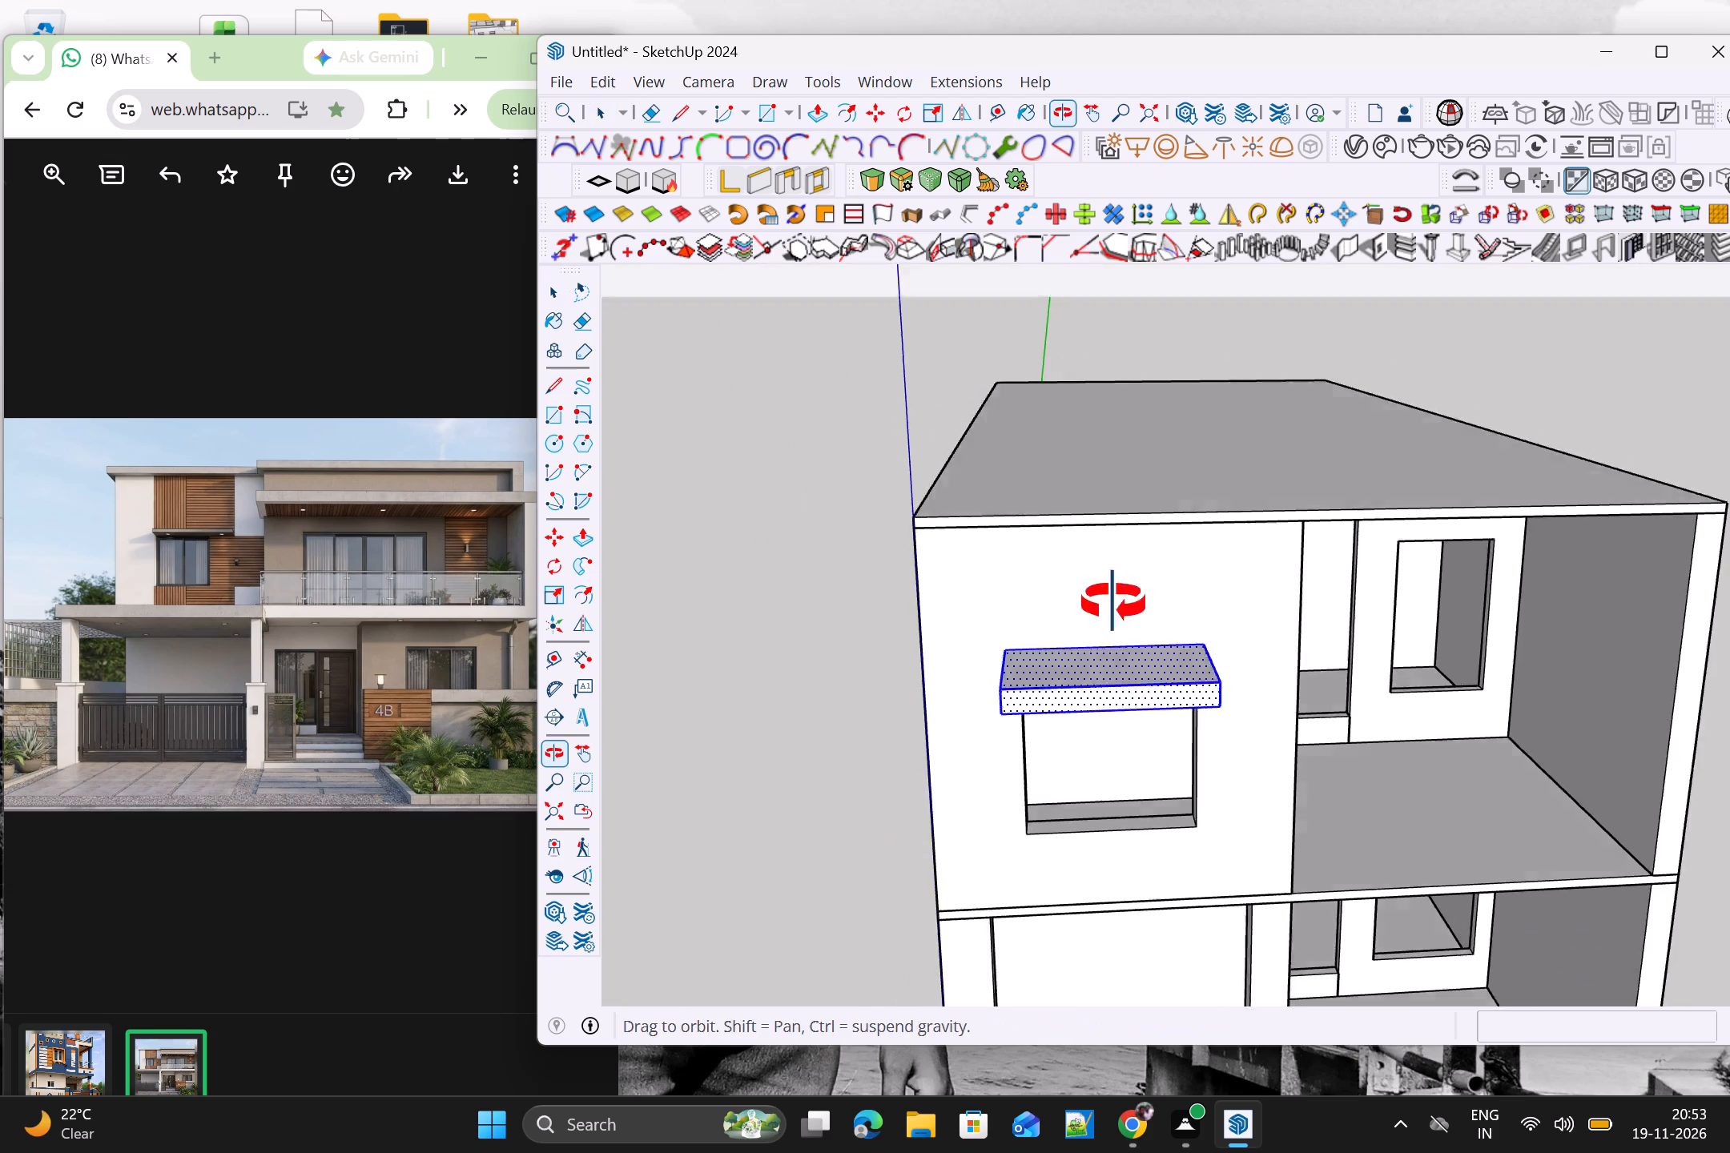
middle_click_drag(1113, 603, 1096, 551)
right_click(1074, 589)
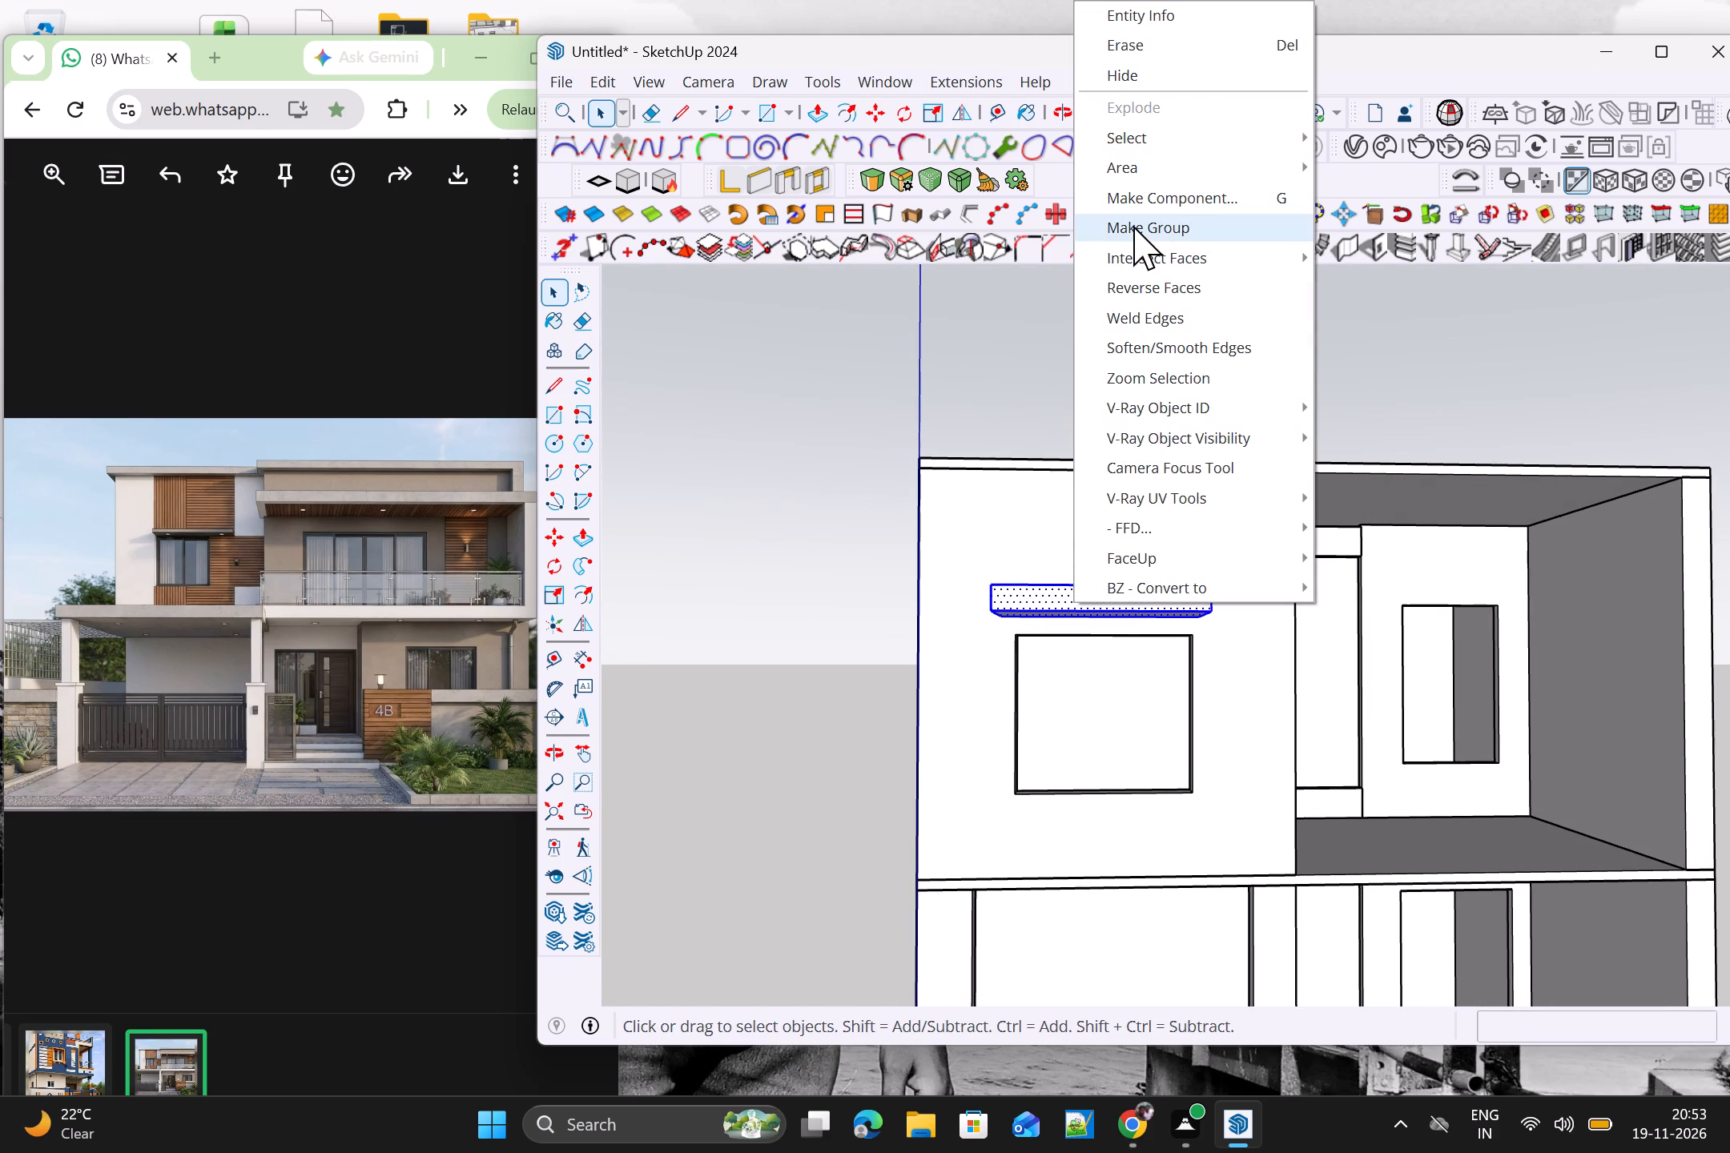
left_click(1133, 226)
Inside the shade slab group, draw two circles of about 3 9/16" and 3 11/16" radius on the underside, one near each end.
scroll(1204, 619, "down", 3)
middle_click_drag(1340, 743, 1331, 782)
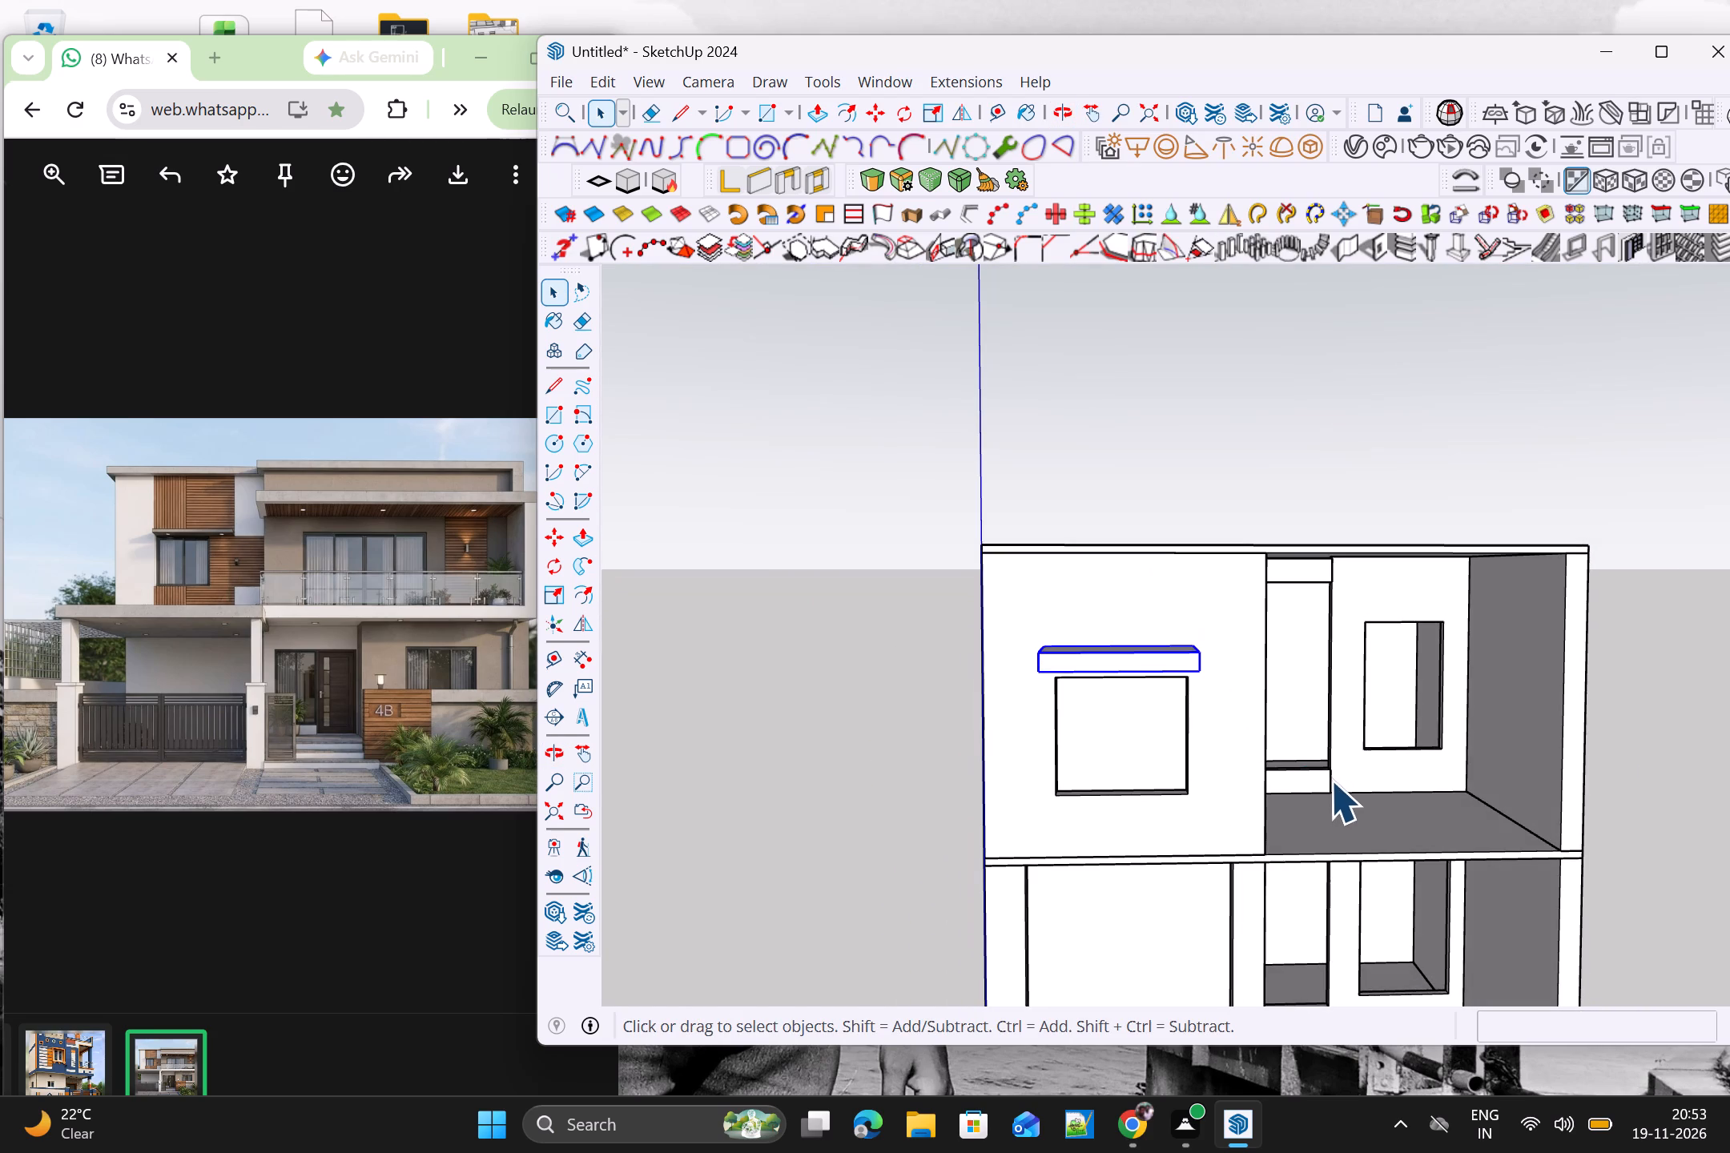
scroll(1311, 776, "down", 4)
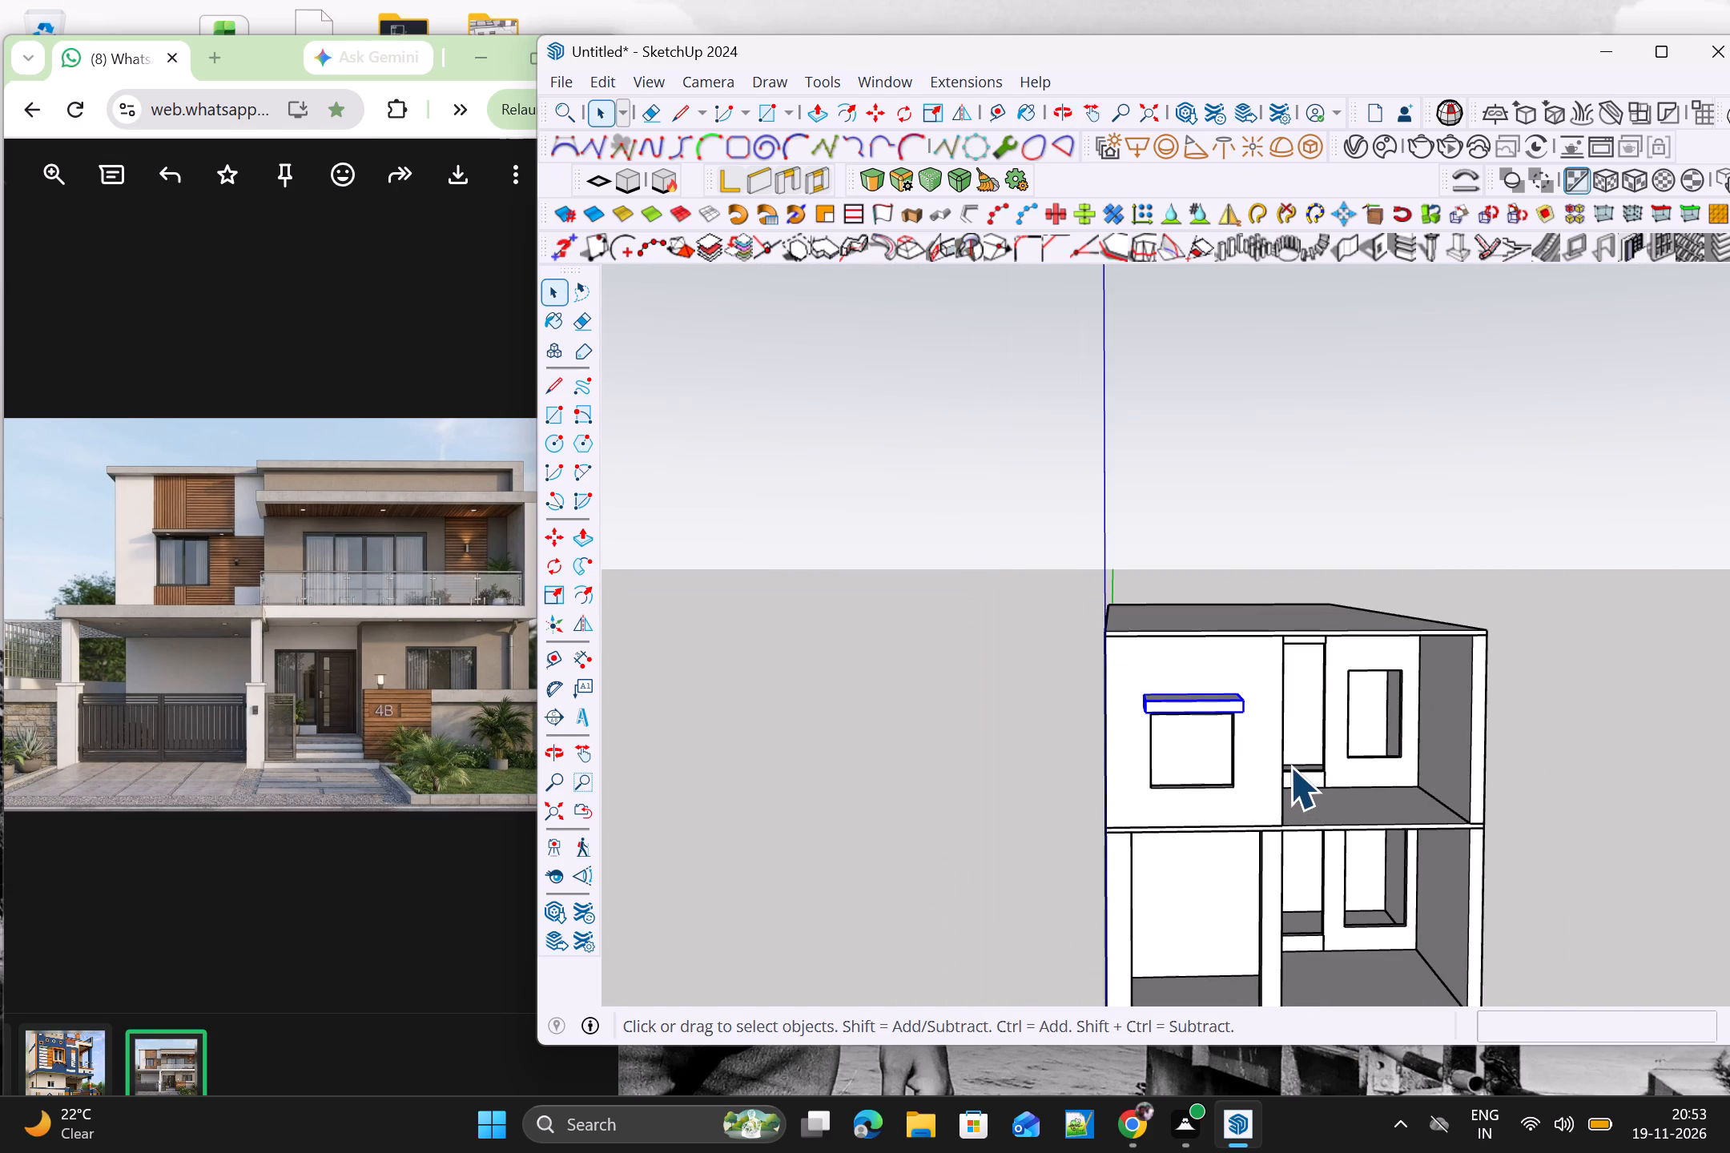
scroll(1213, 714, "up", 7)
middle_click_drag(1203, 700, 1209, 568)
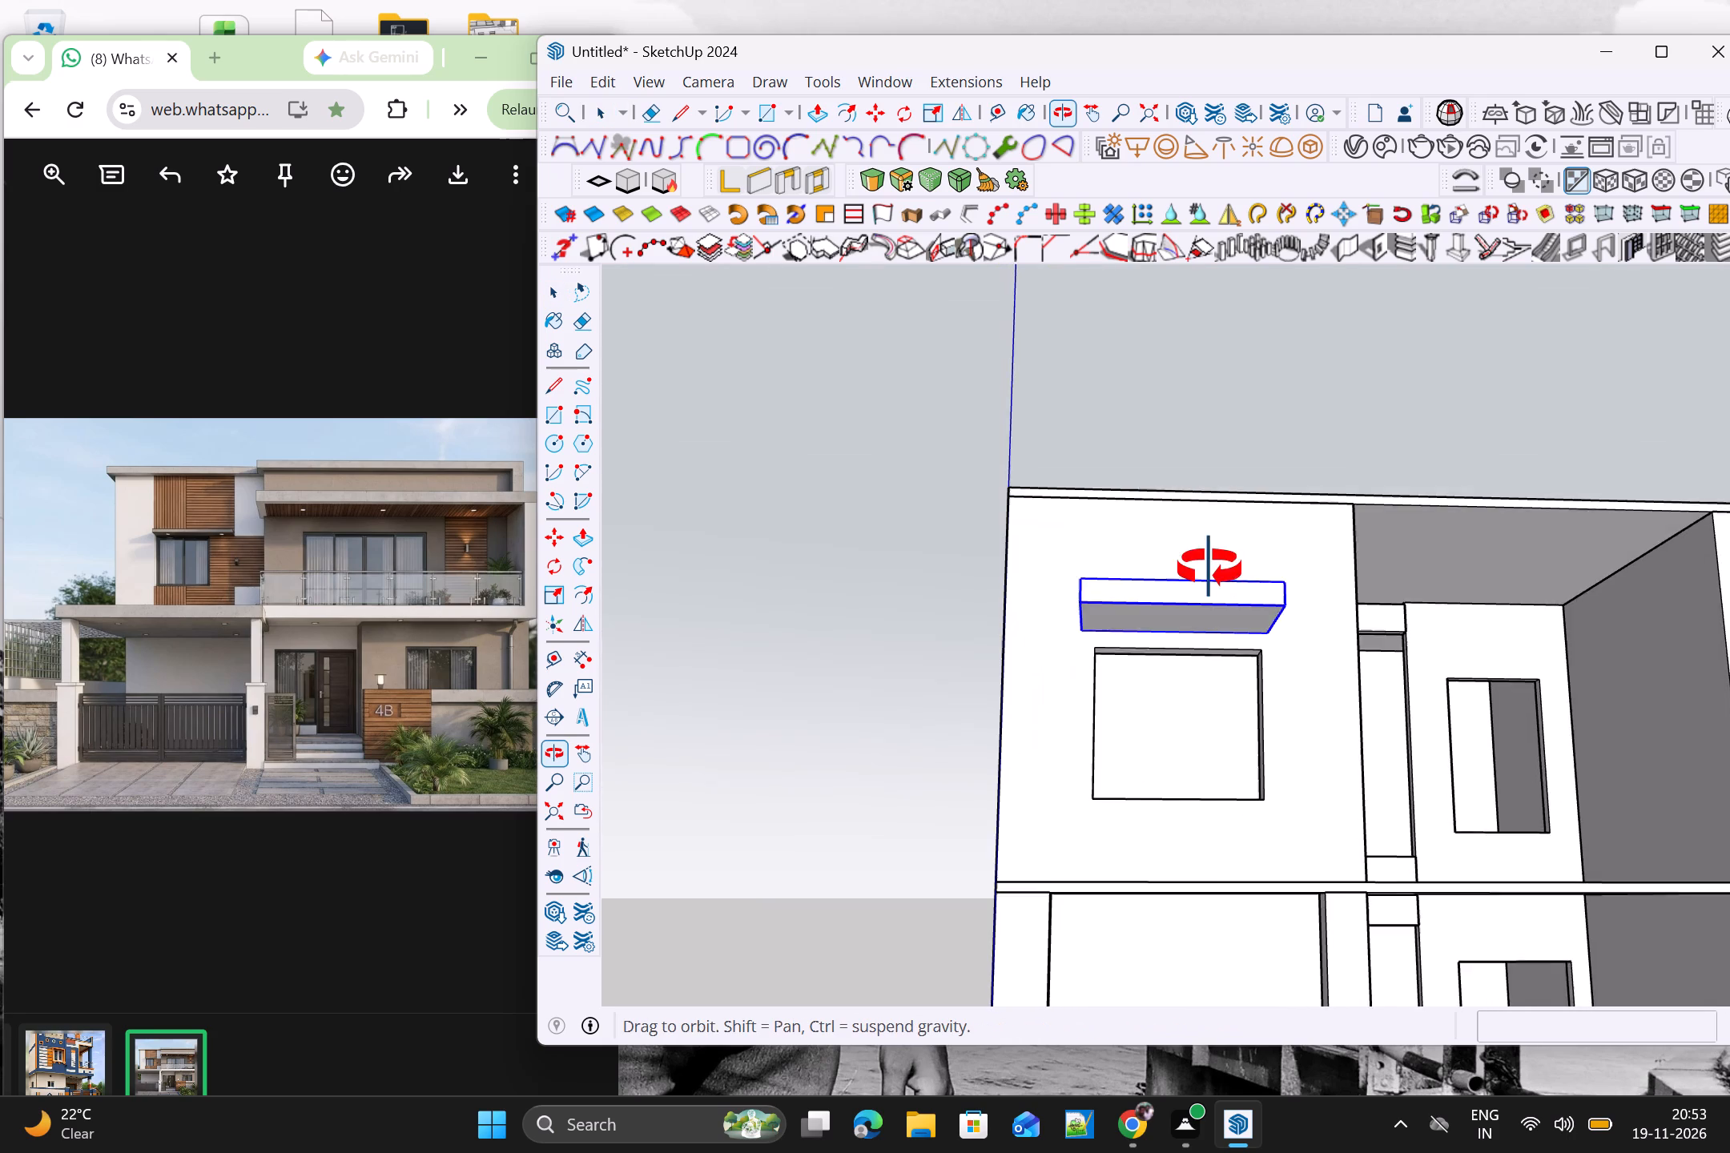
middle_click_drag(1209, 568, 1162, 774)
scroll(1114, 746, "up", 4)
middle_click_drag(1109, 754, 1179, 661)
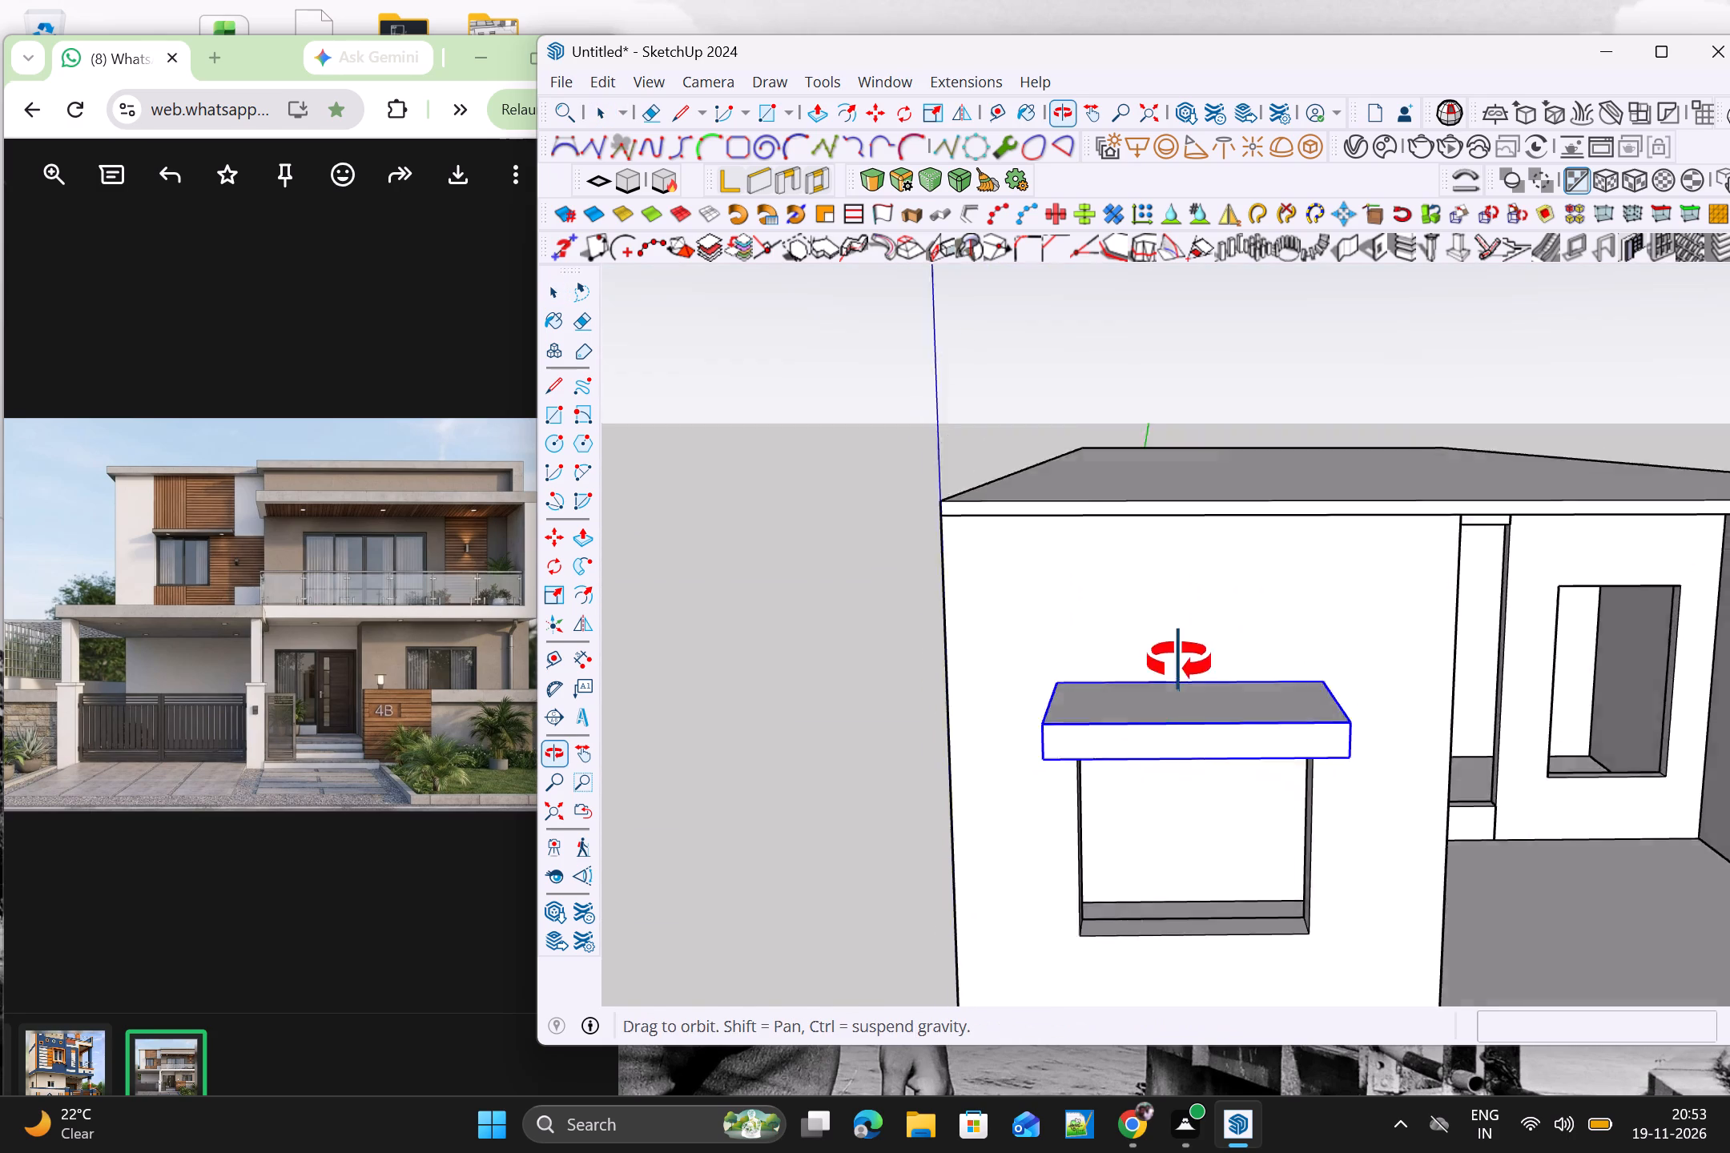
middle_click_drag(1179, 661, 1110, 463)
scroll(1060, 432, "up", 4)
scroll(1088, 424, "down", 1)
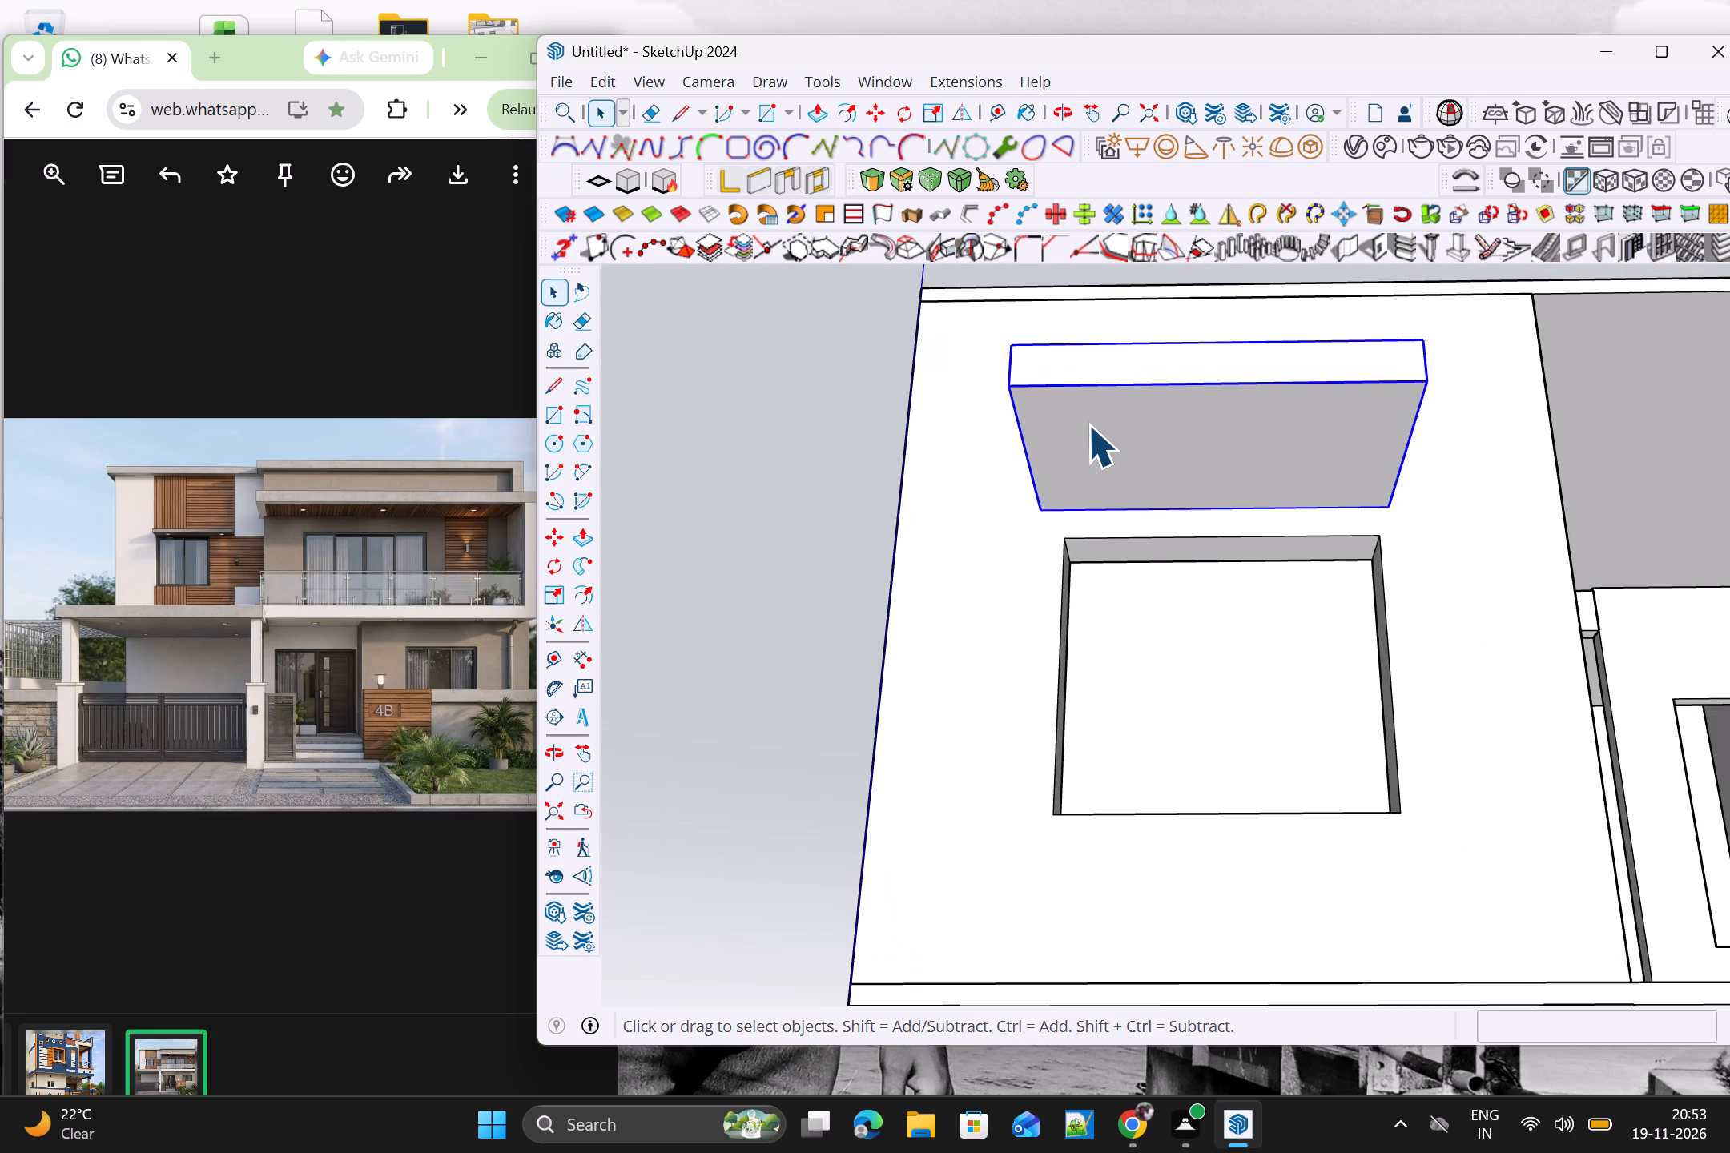
scroll(1088, 424, "down", 1)
triple_click(1088, 424)
left_click(1107, 426)
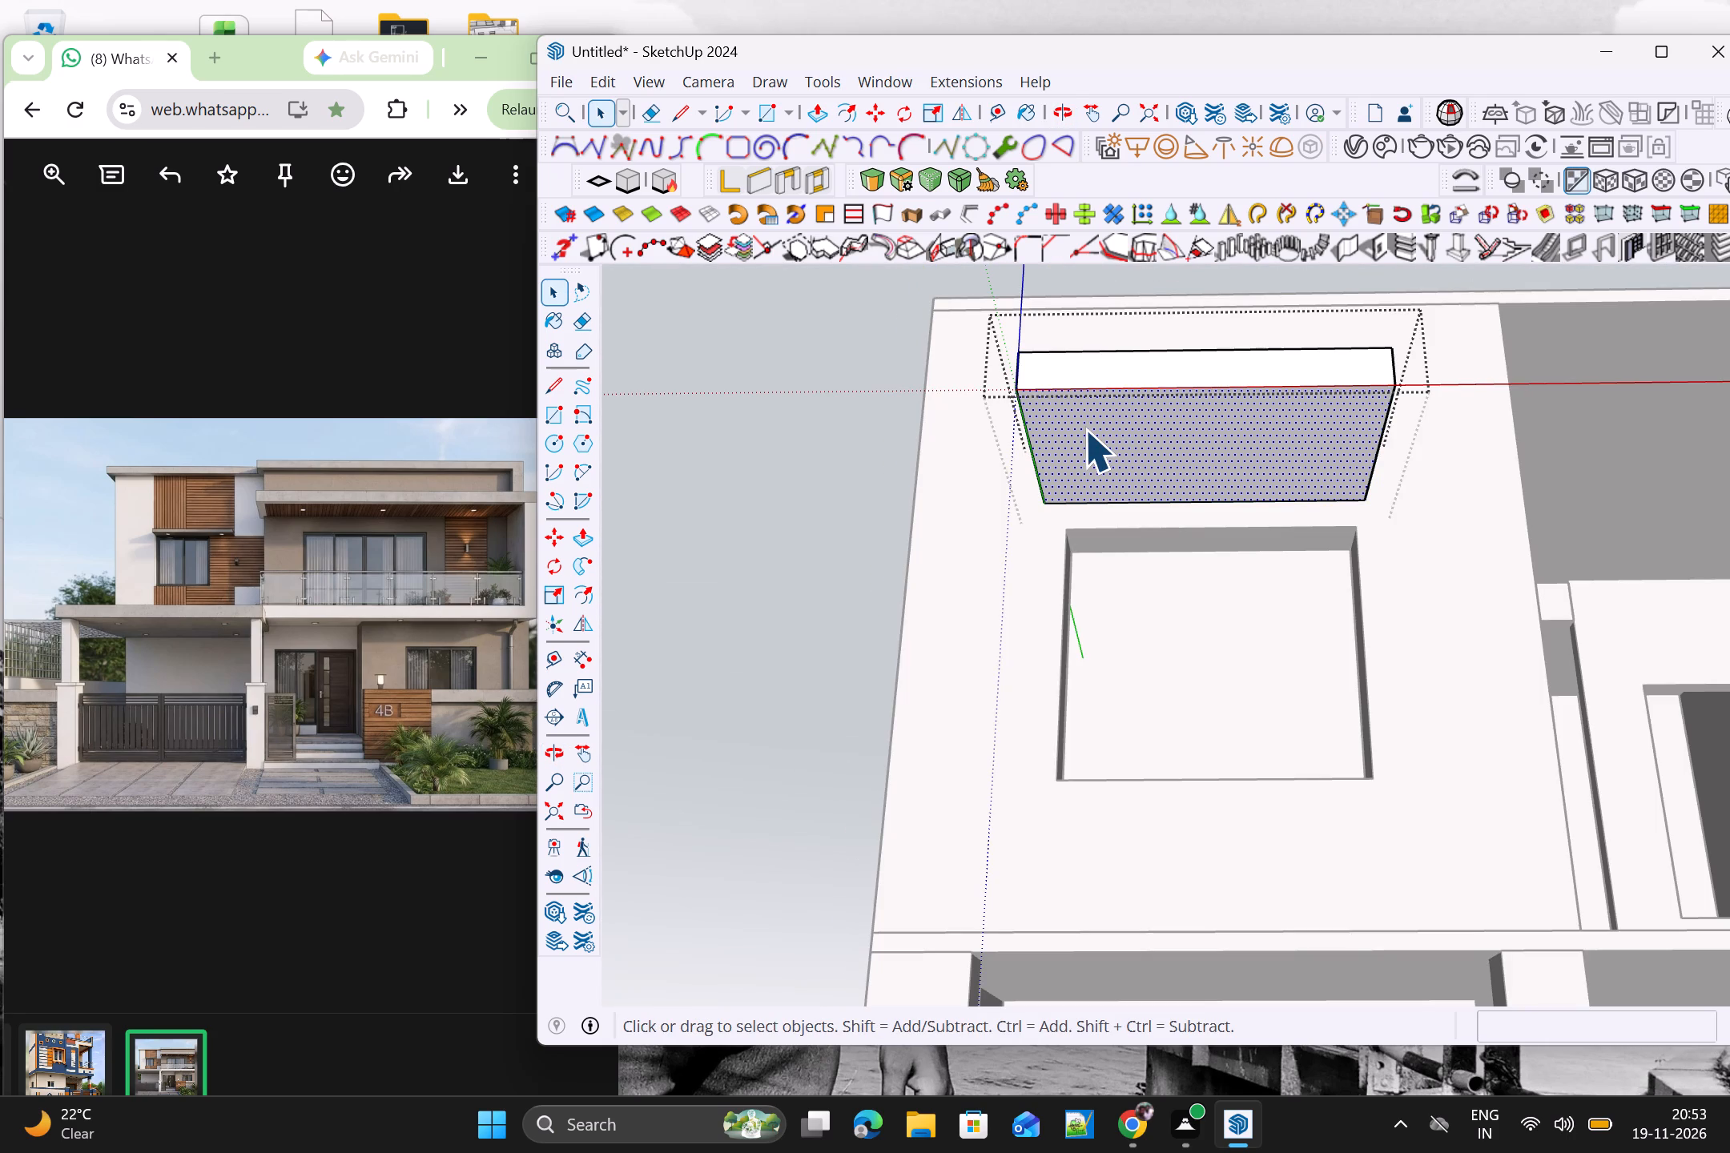
left_click(1084, 429)
key("c")
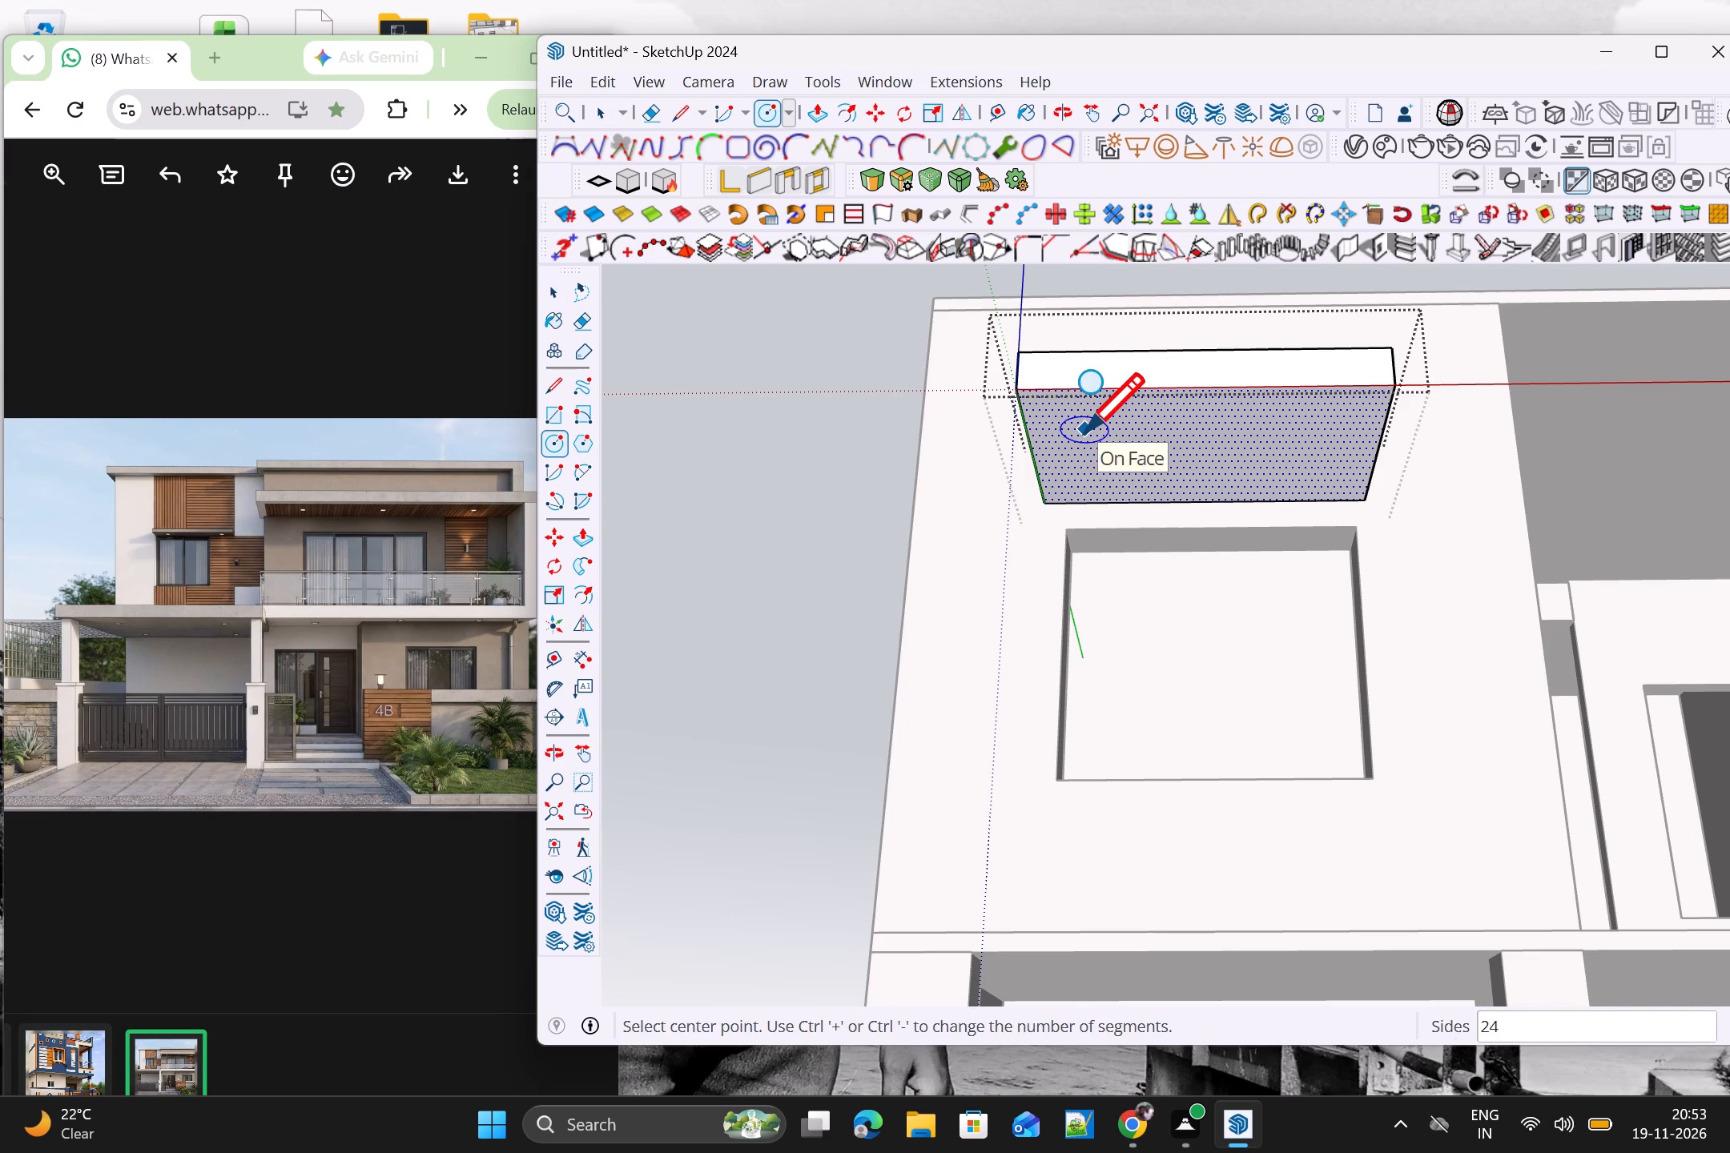
left_click(1099, 441)
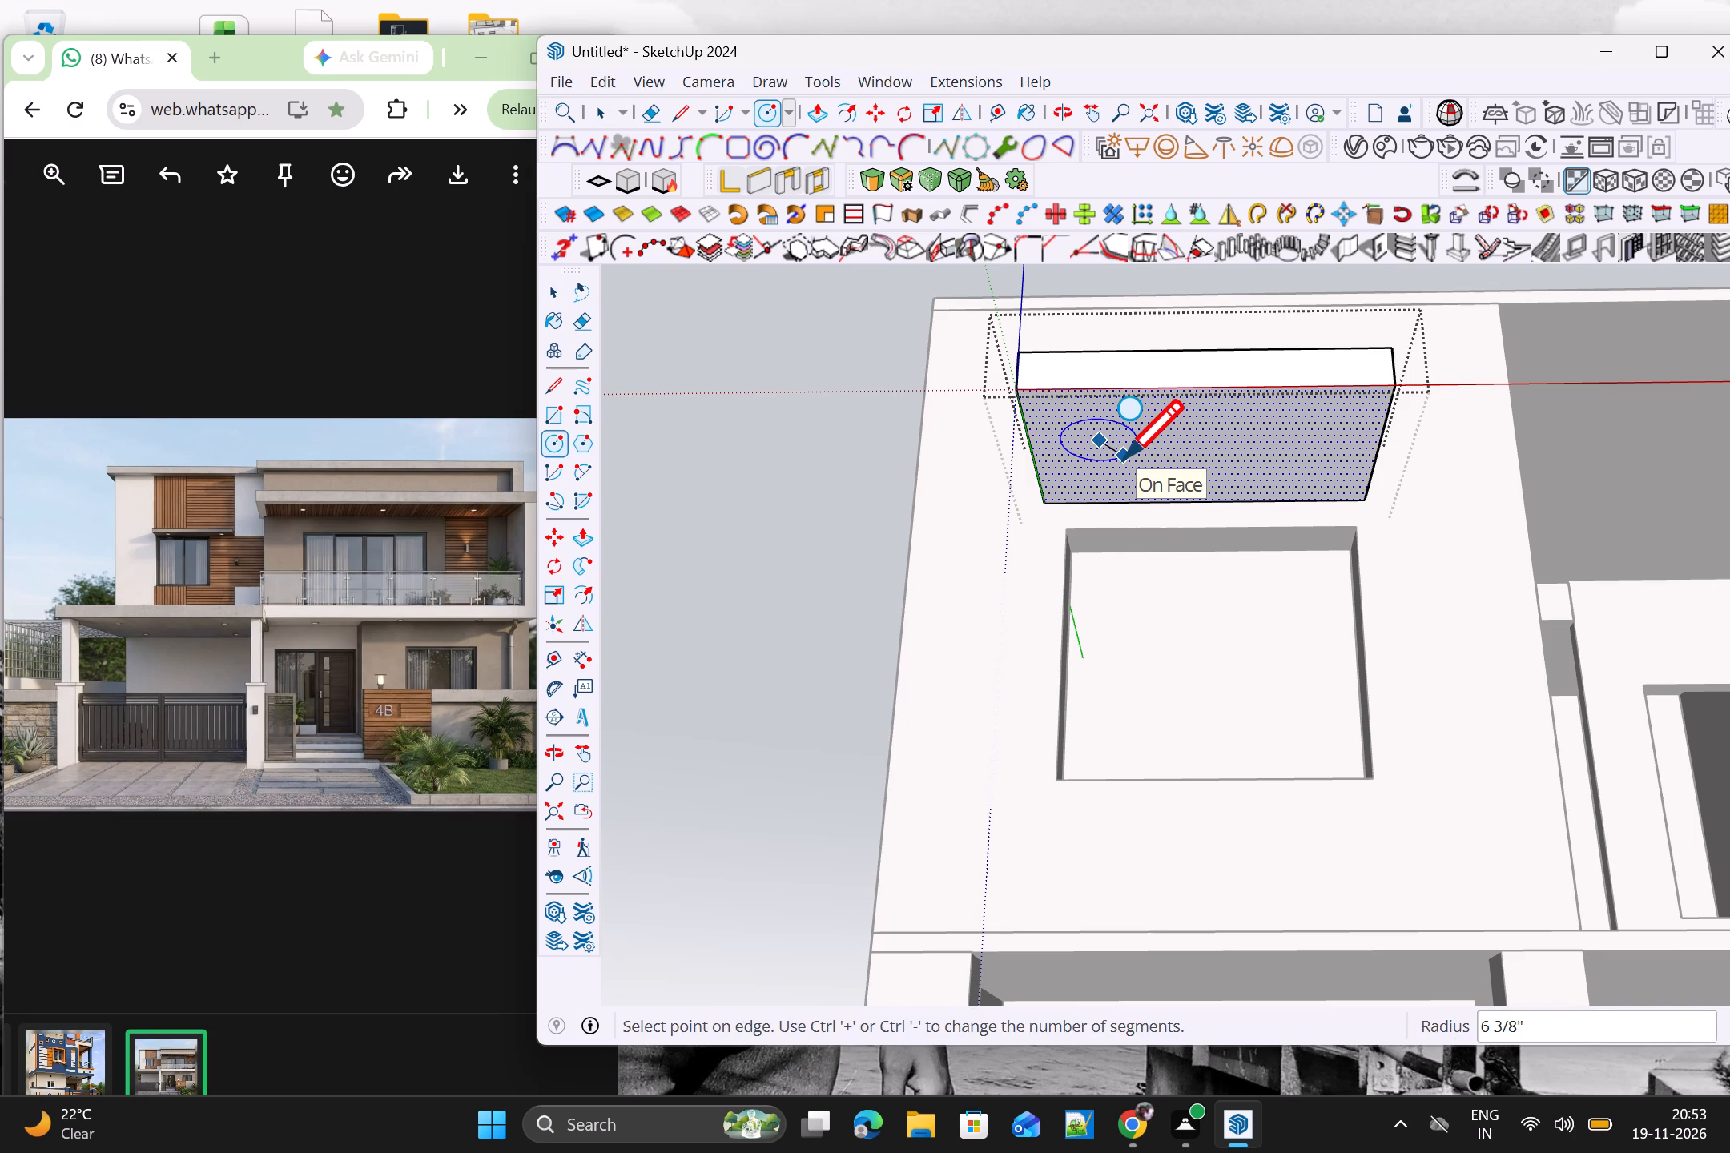
left_click(1120, 454)
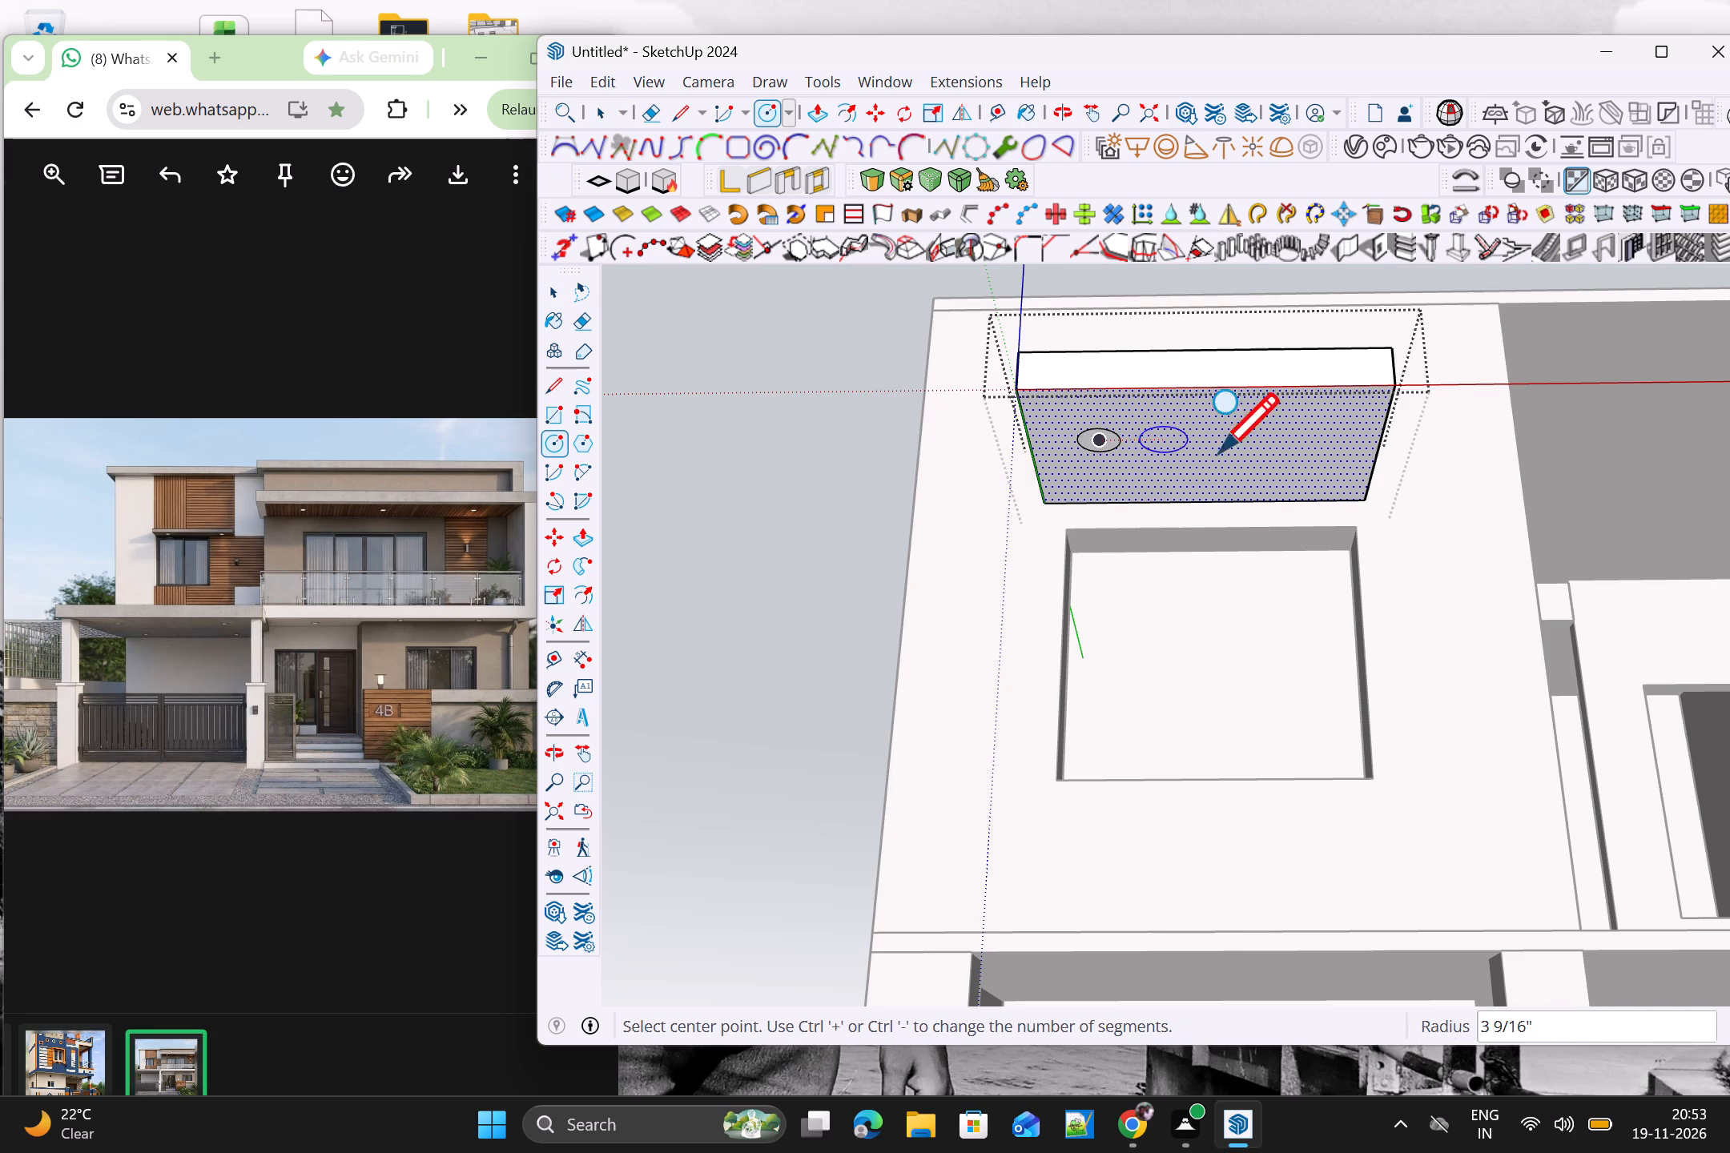
left_click(1298, 445)
left_click(1322, 454)
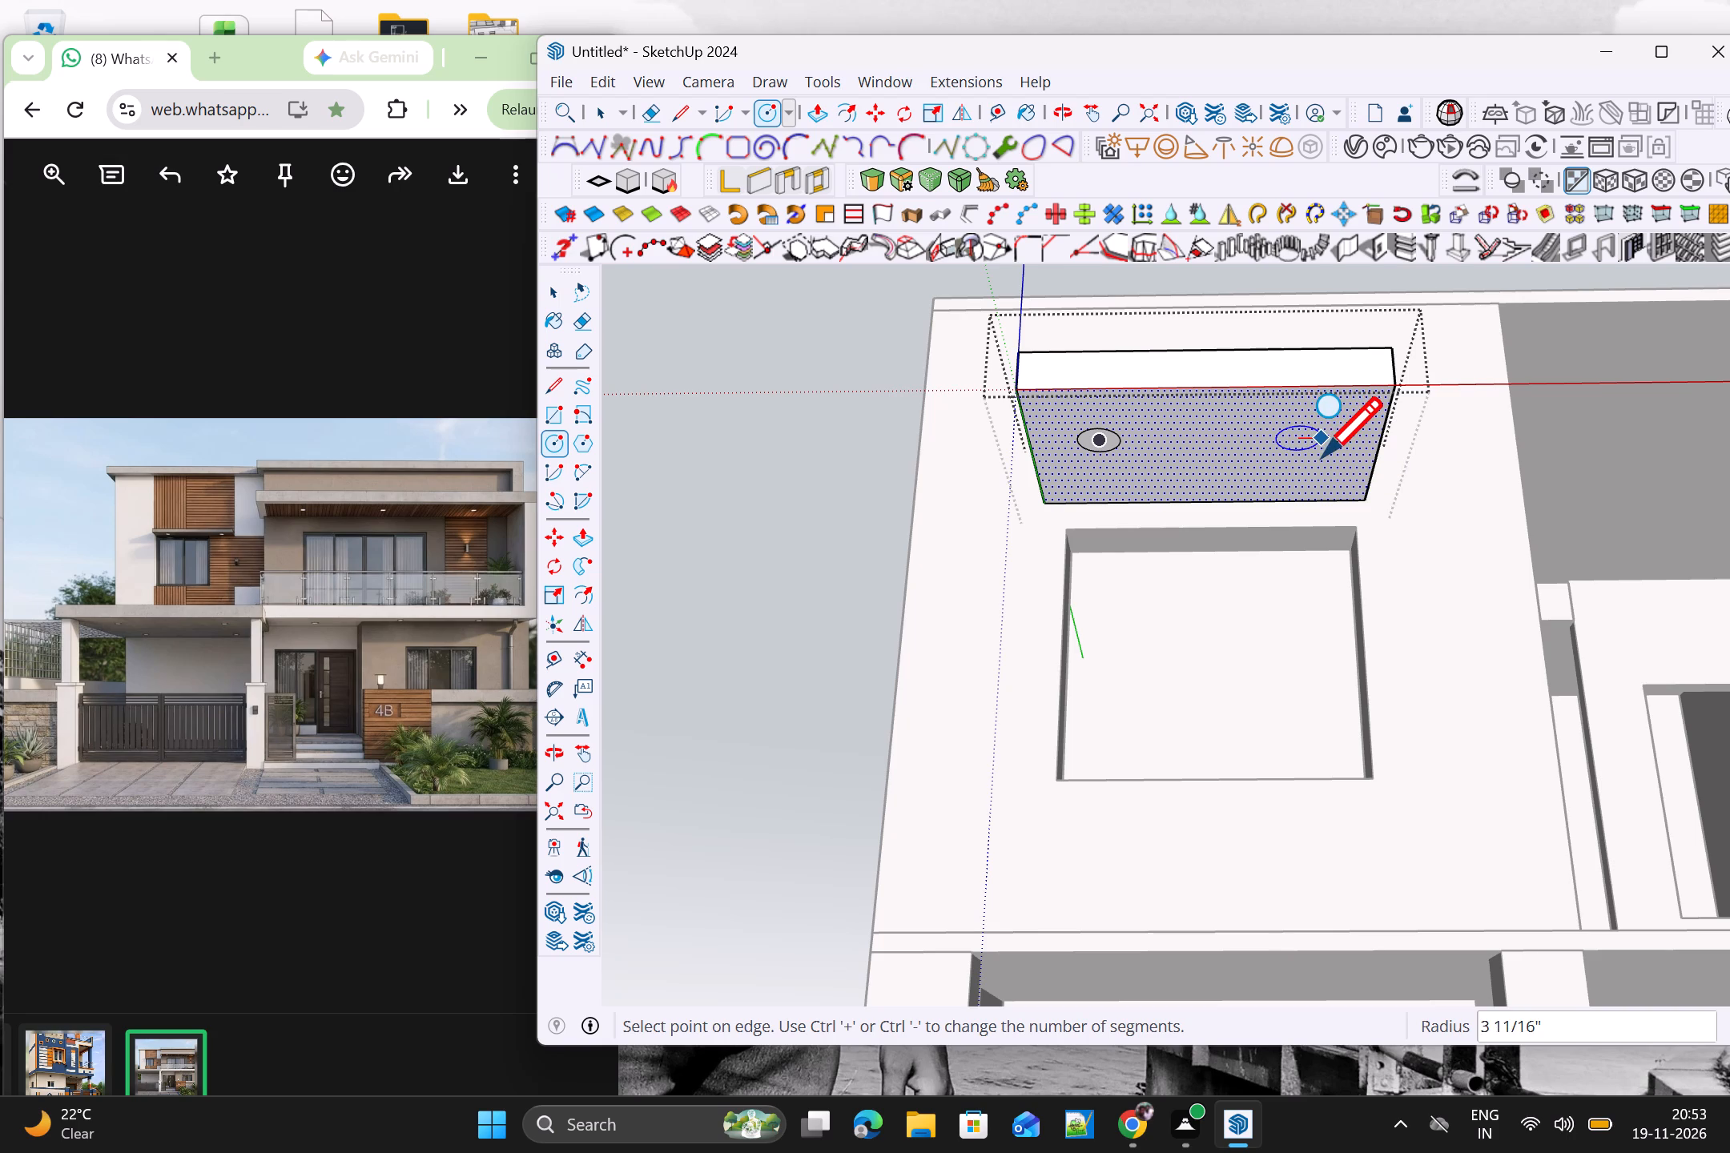
scroll(1324, 476, "down", 4)
middle_click_drag(1358, 548, 1342, 764)
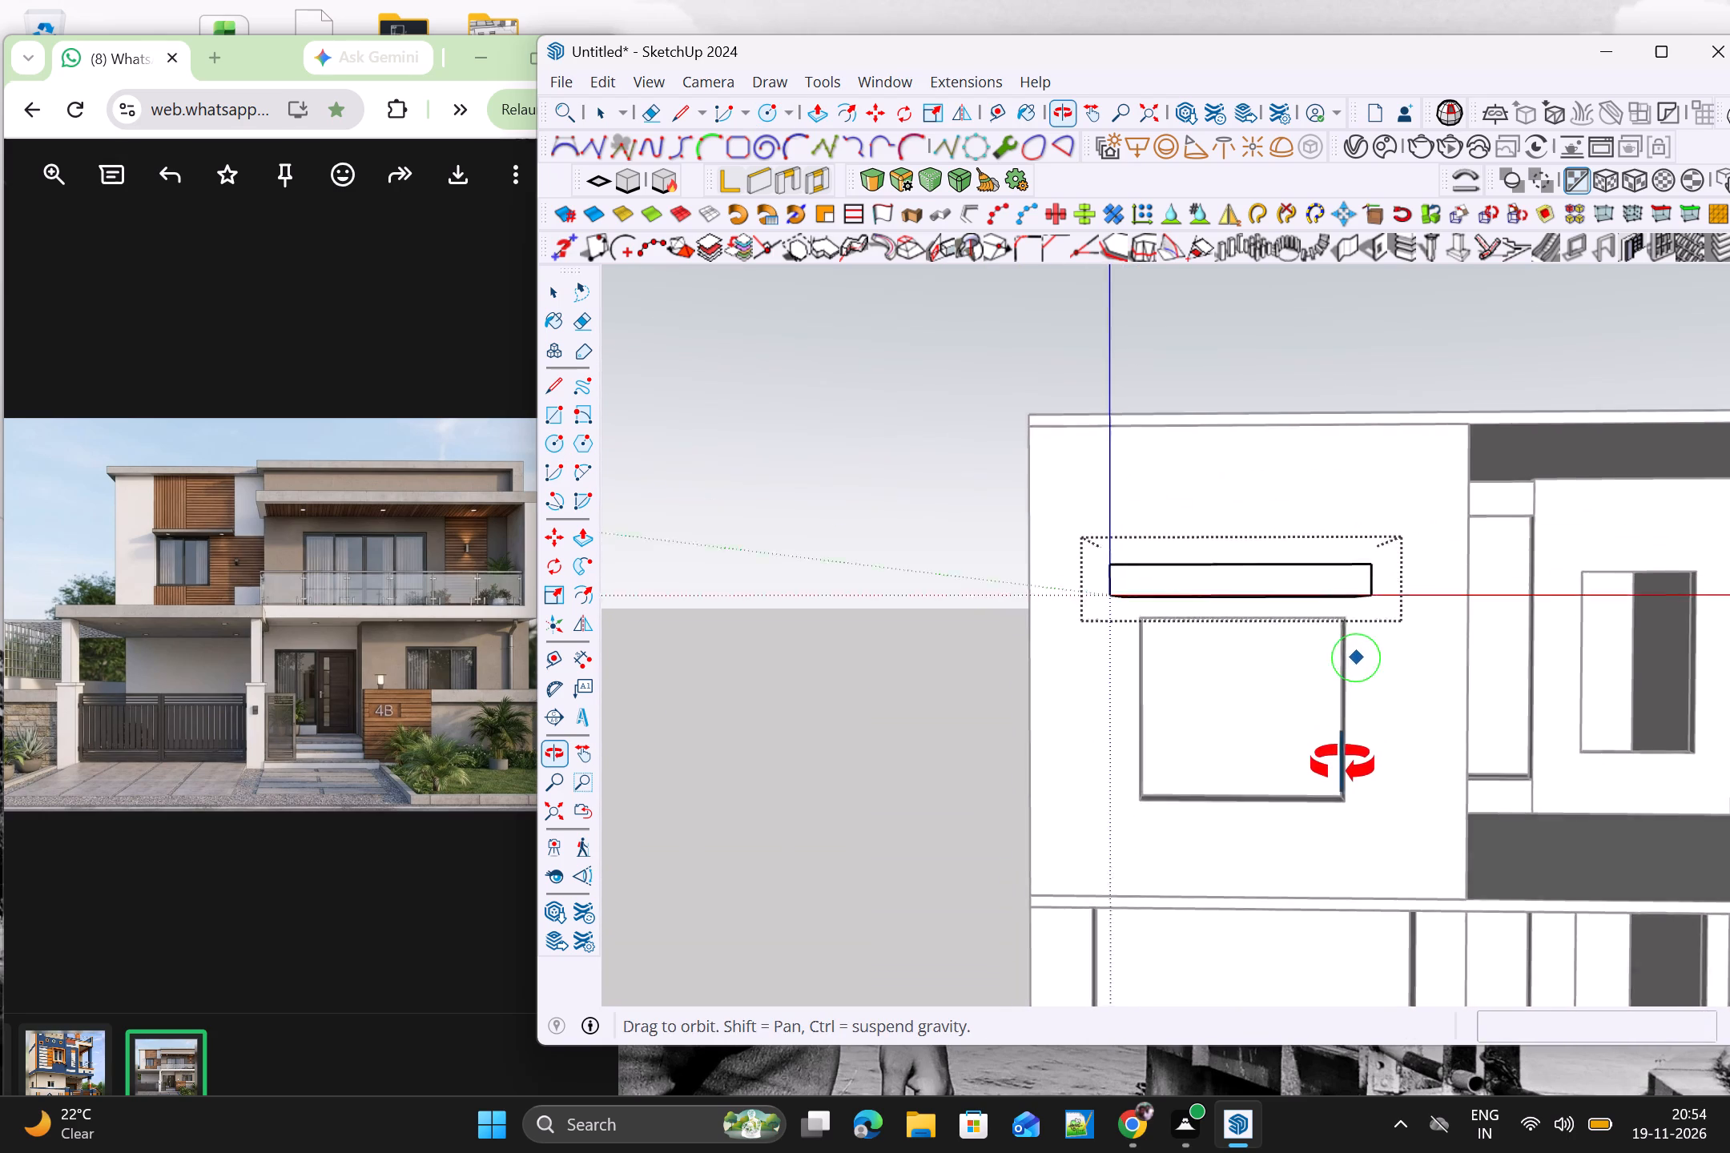
middle_click_drag(1342, 764, 1328, 839)
key("space")
scroll(1197, 645, "up", 3)
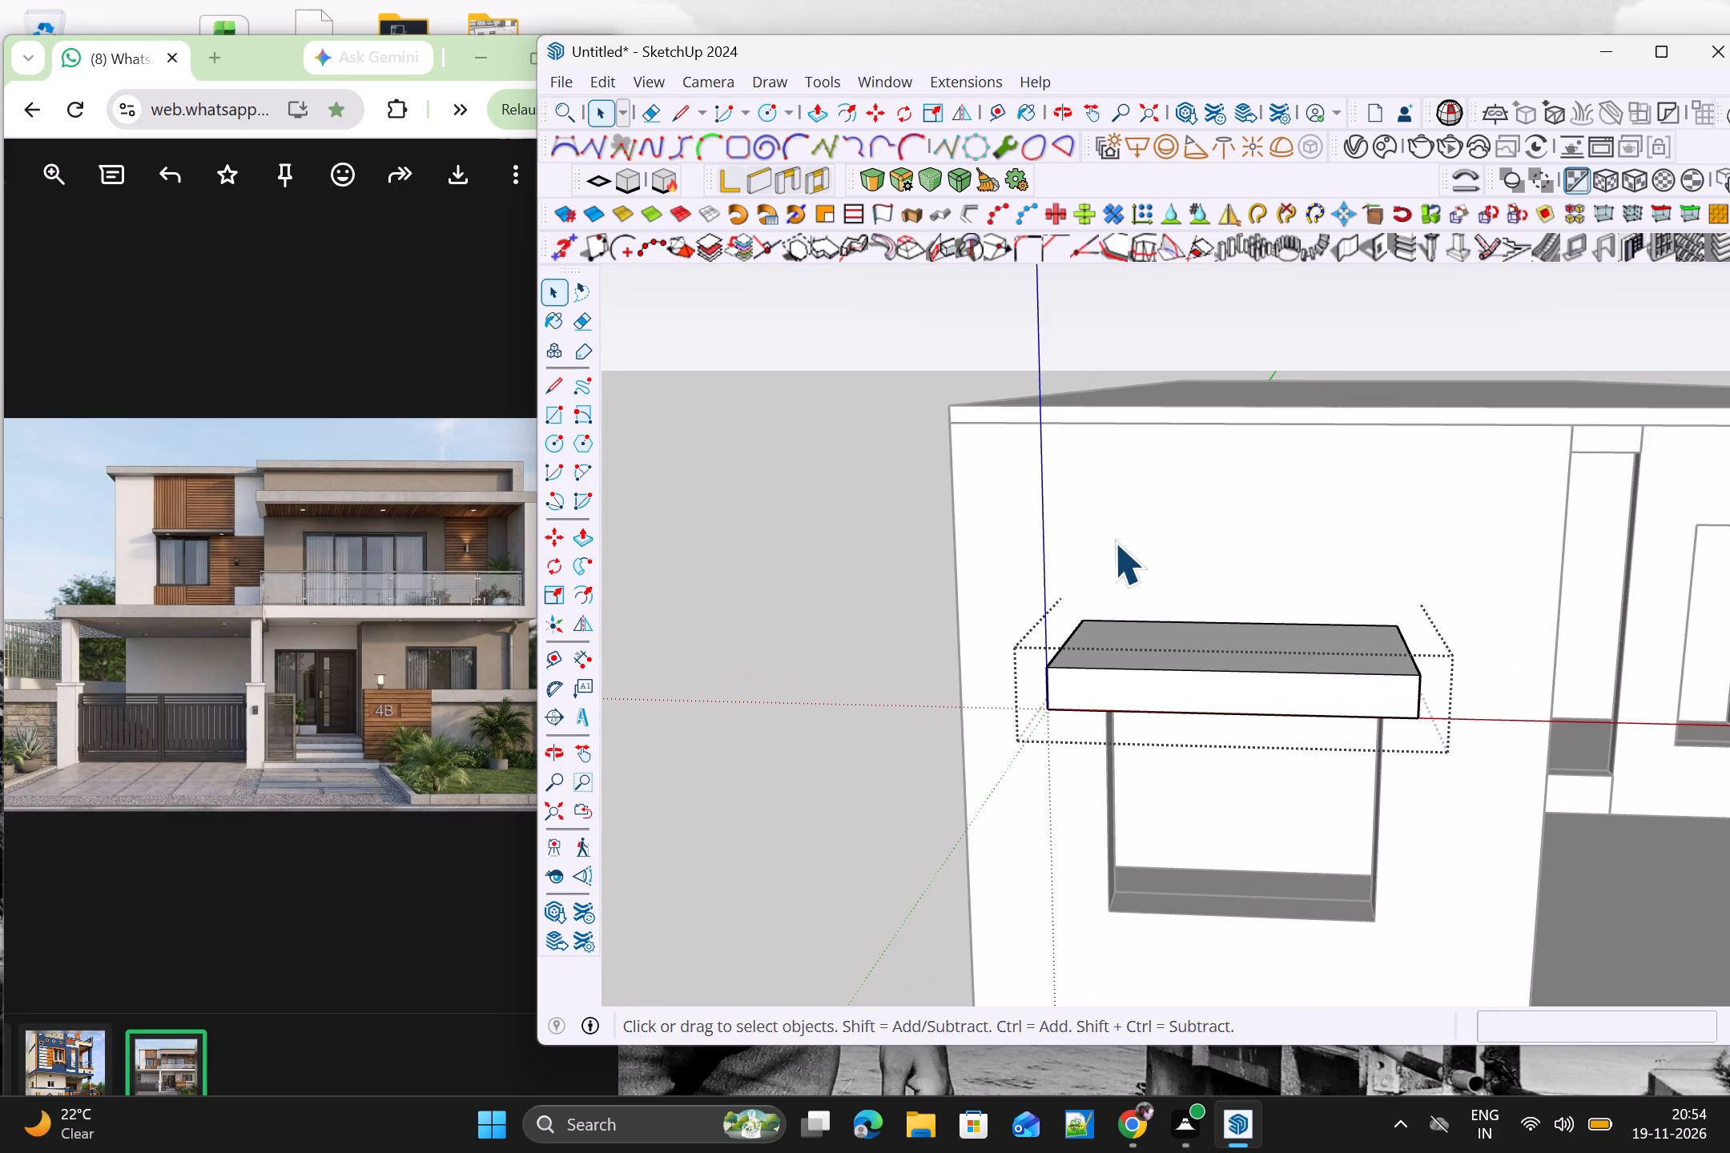
Leave the shade slab group's editing mode.
scroll(1114, 542, "down", 4)
middle_click_drag(1118, 544, 1249, 553)
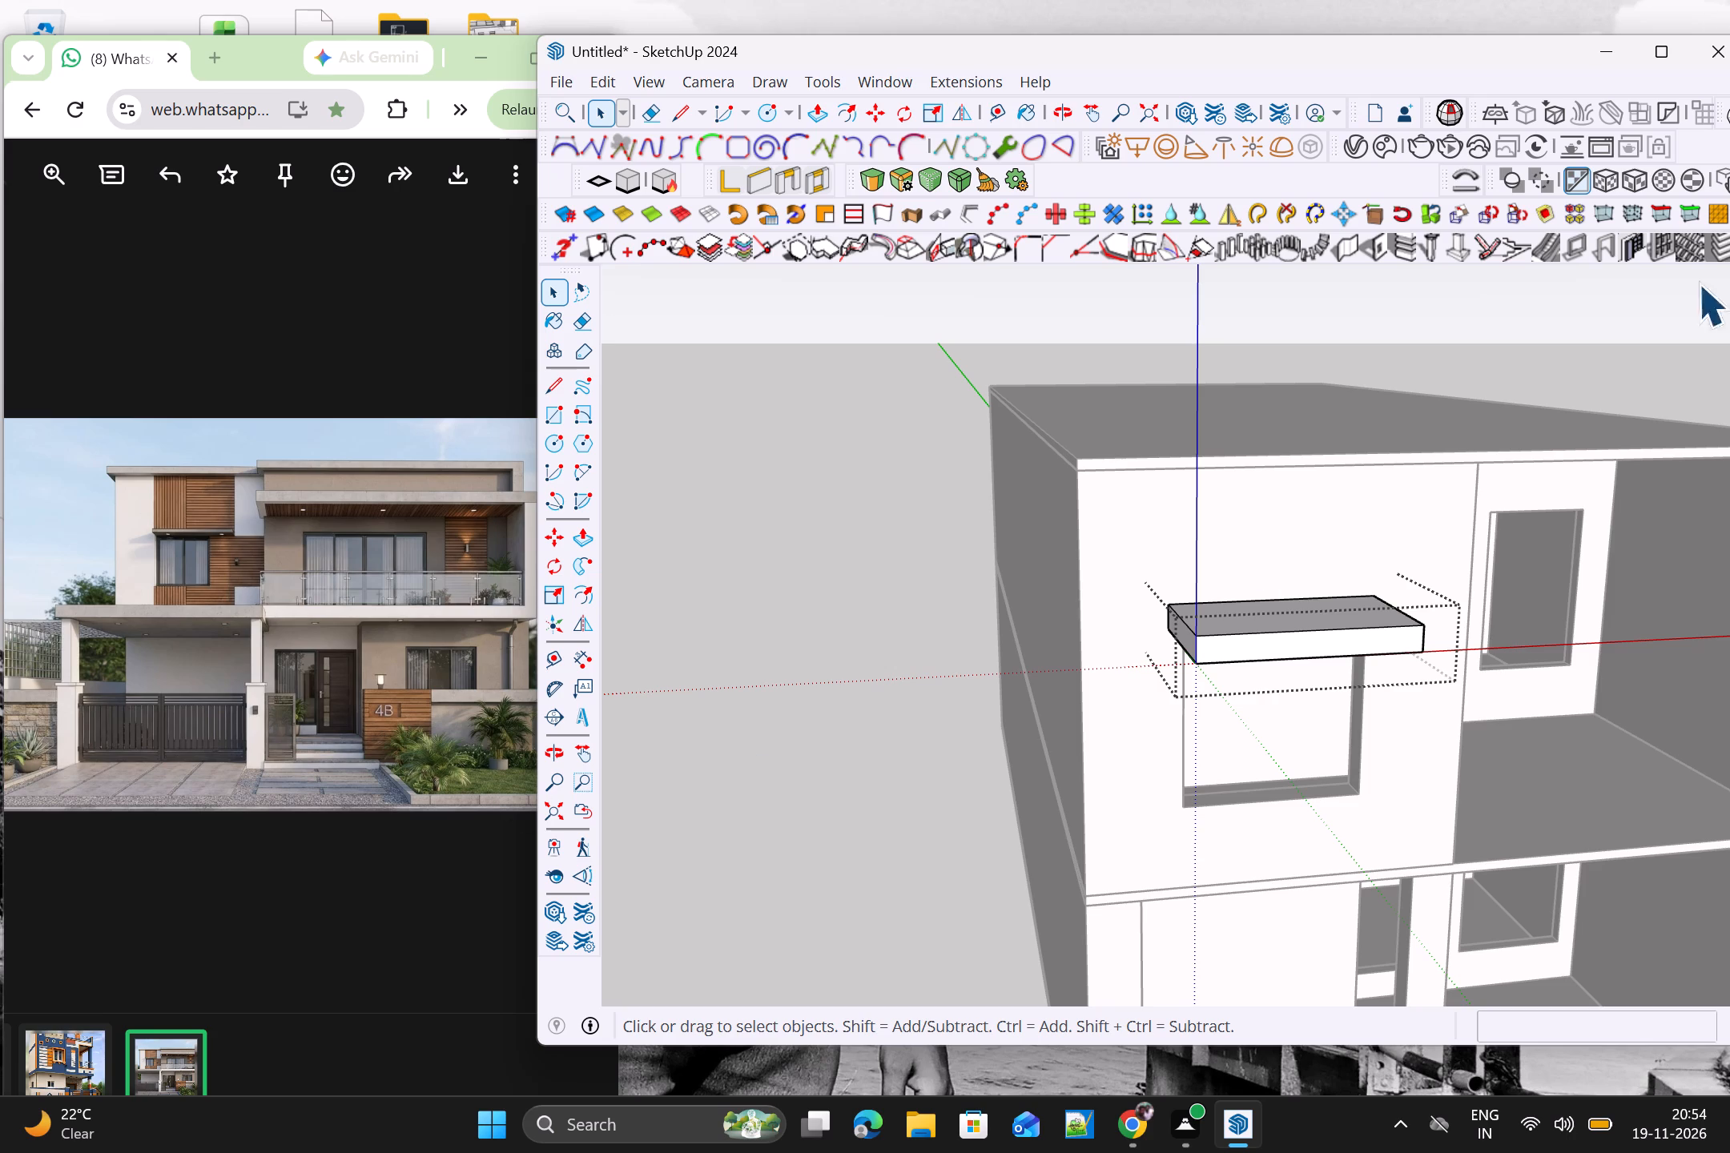
scroll(1193, 663, "down", 8)
middle_click_drag(1381, 811, 1269, 804)
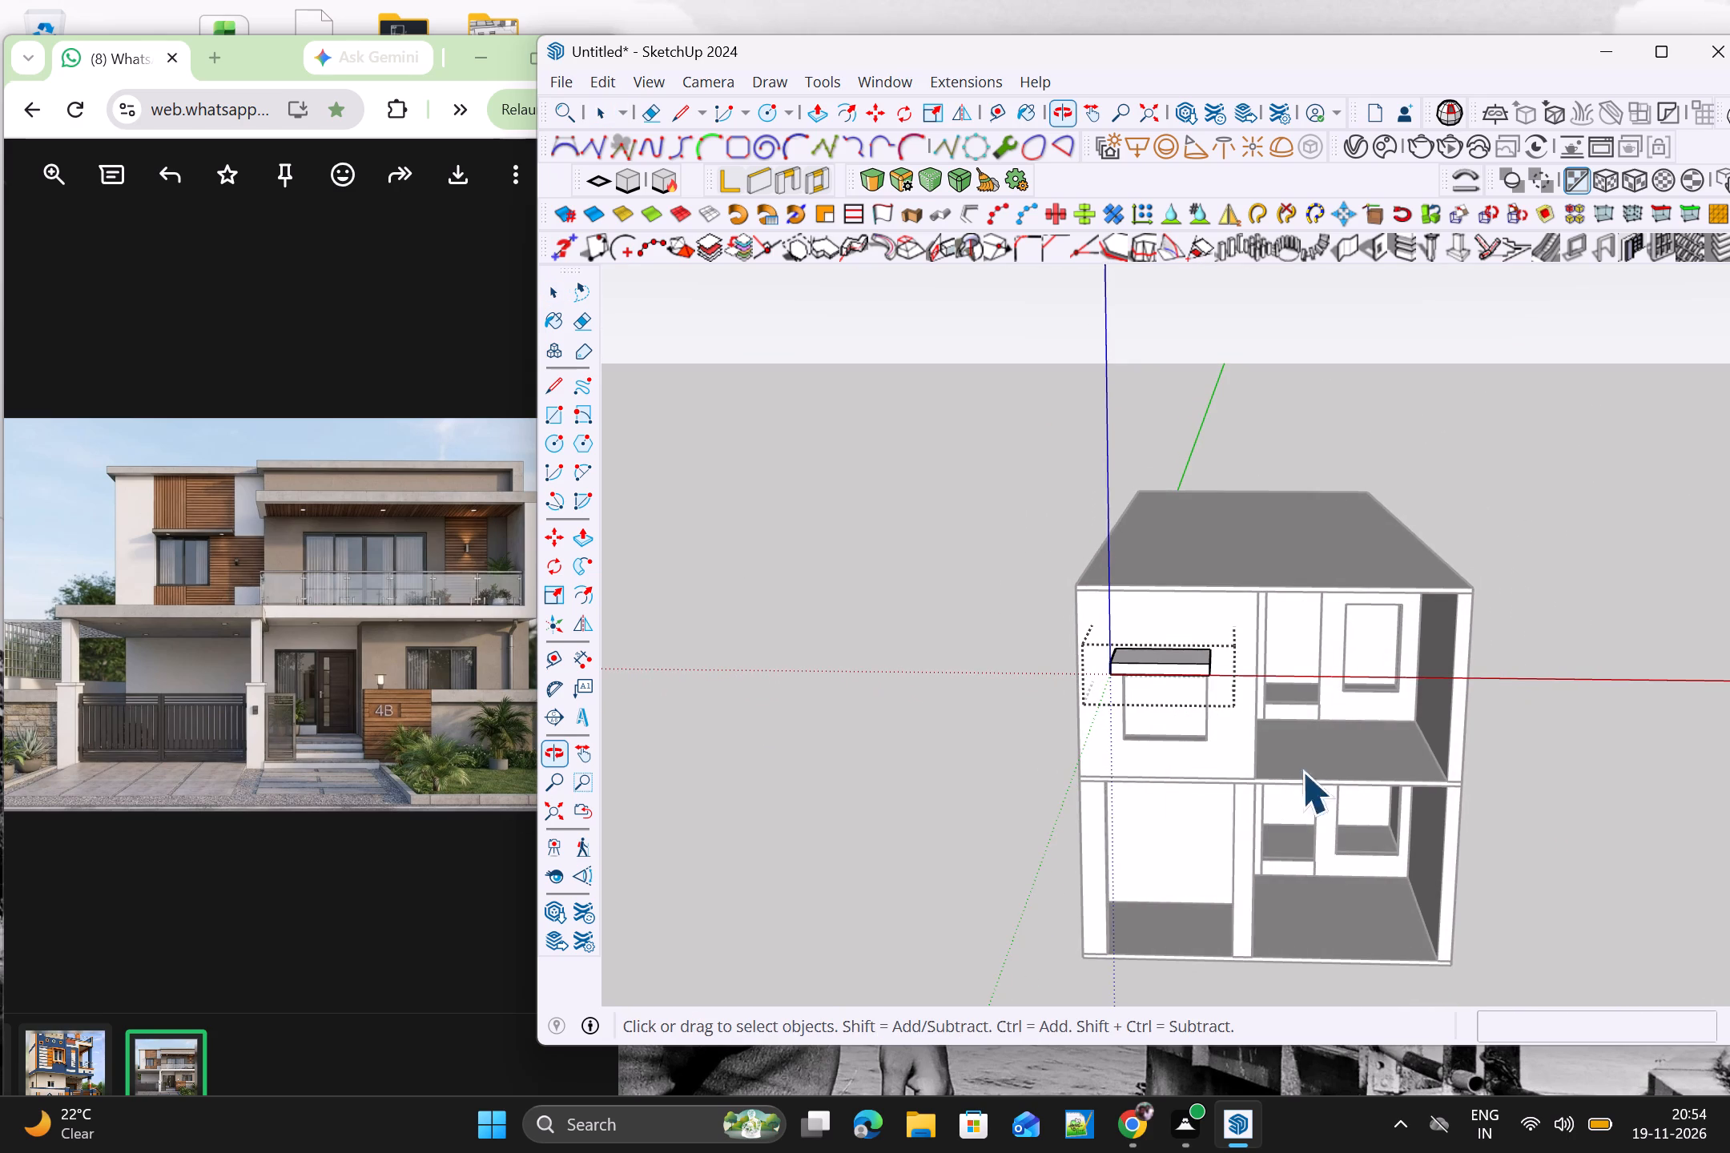
left_click(1636, 741)
Draw a narrow vertical rectangle about 2 1/4" by 2' 9 11/16" on the upper-floor wall, ending at the shade slab's rear top corner.
scroll(1205, 656, "up", 4)
key("r")
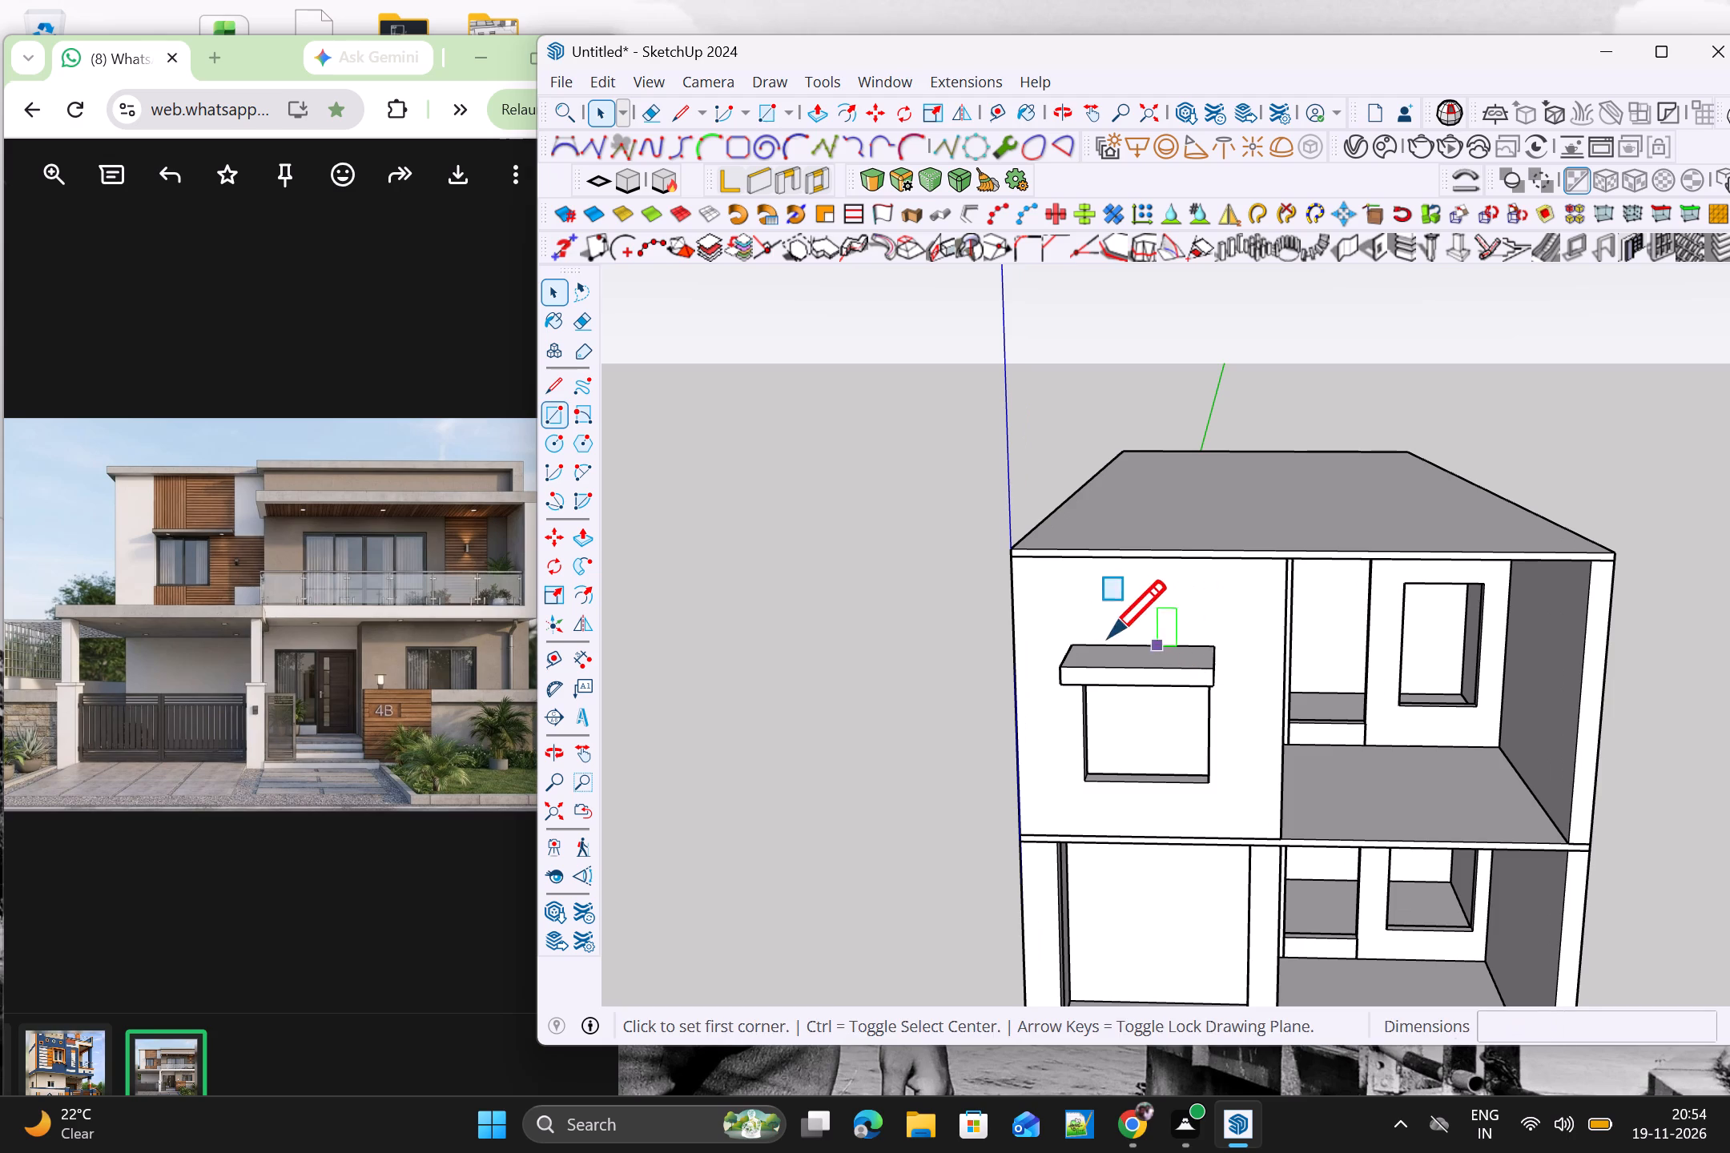
middle_click_drag(1091, 633, 1162, 589)
scroll(1129, 570, "up", 4)
middle_click_drag(1073, 546, 1092, 548)
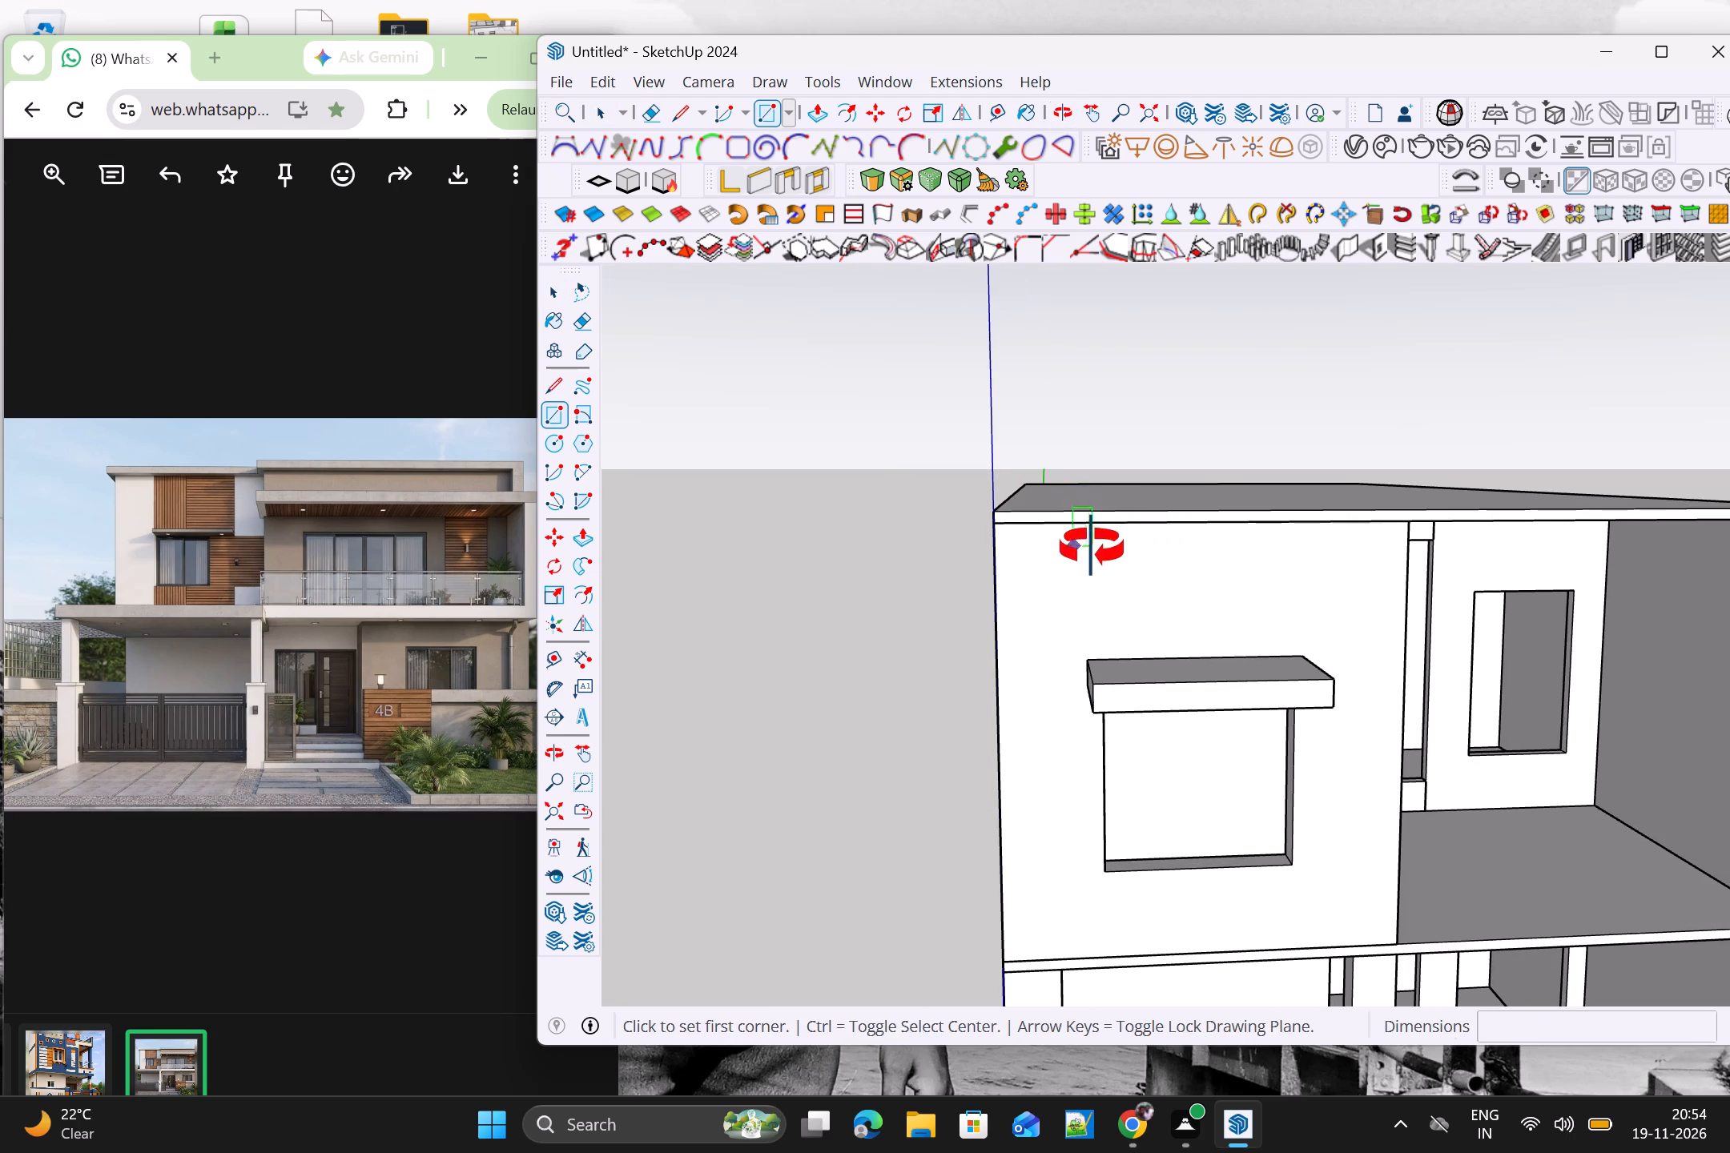
middle_click_drag(1092, 548, 1127, 496)
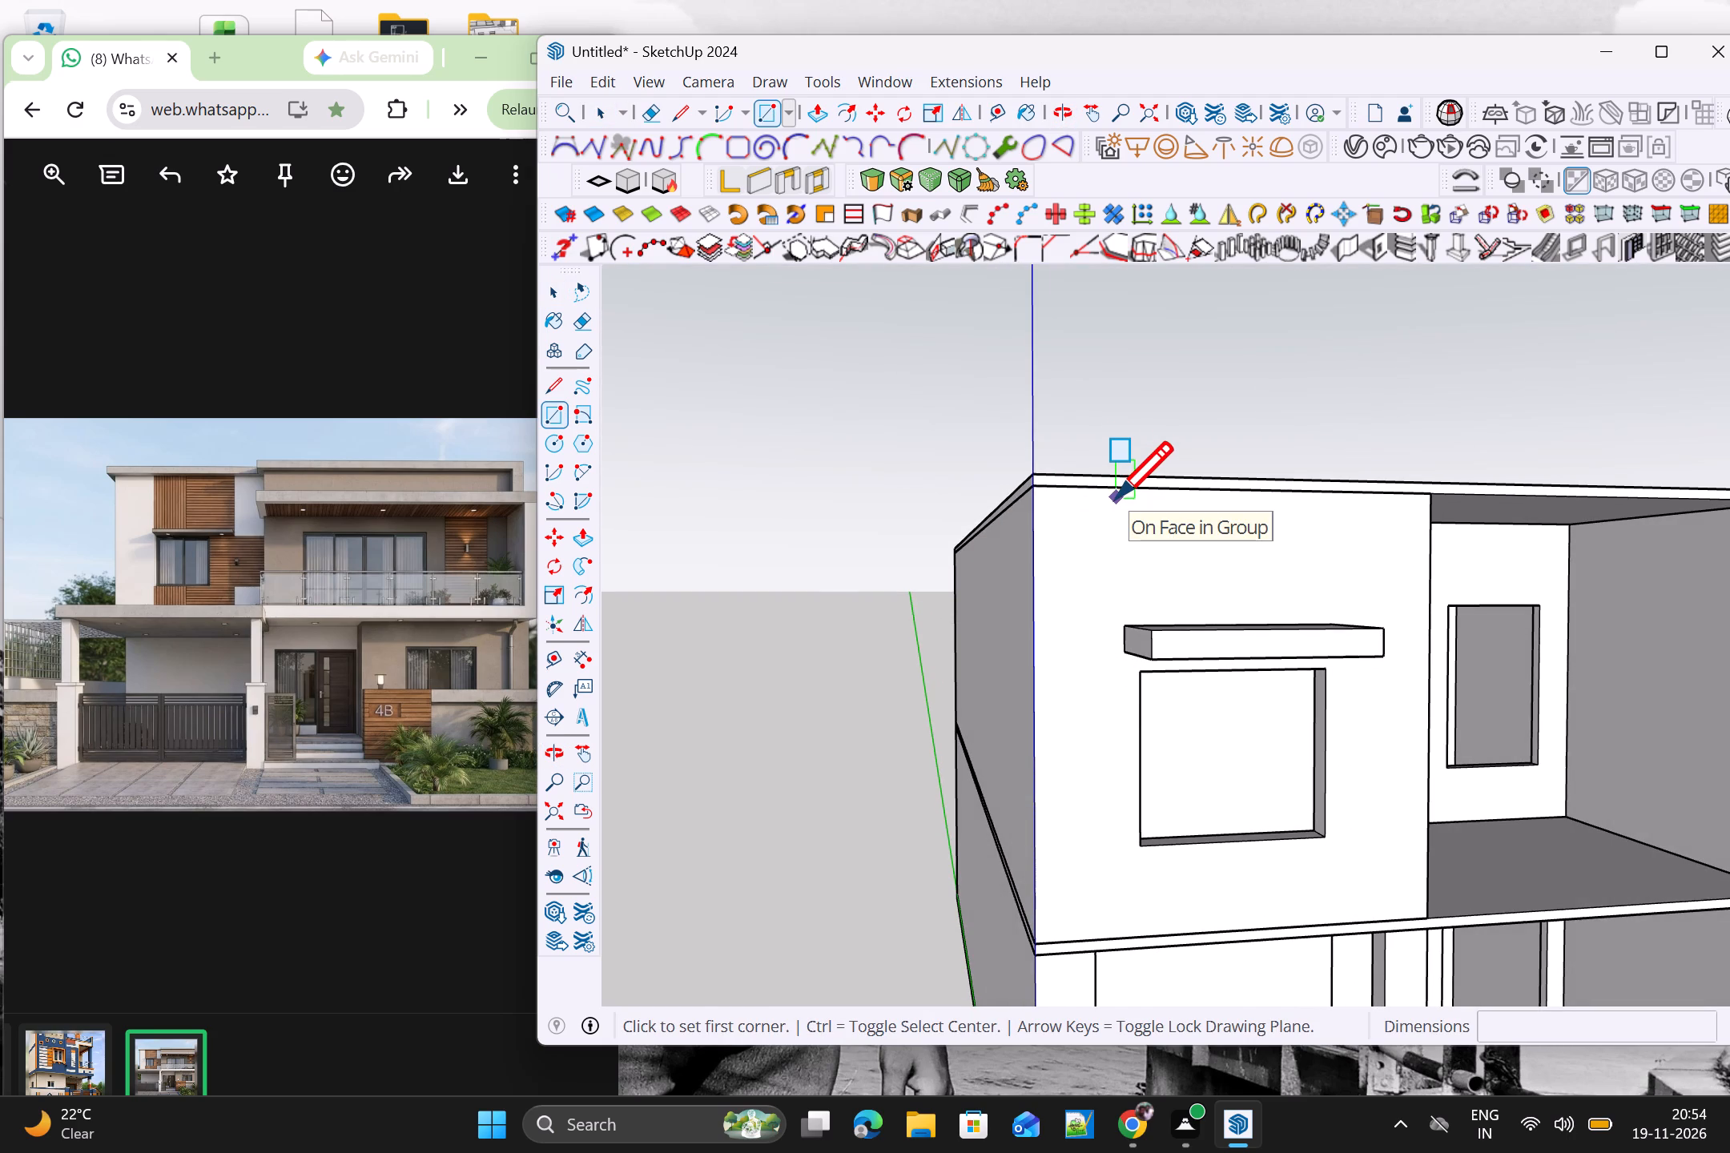
left_click(1116, 499)
scroll(1141, 604, "up", 2)
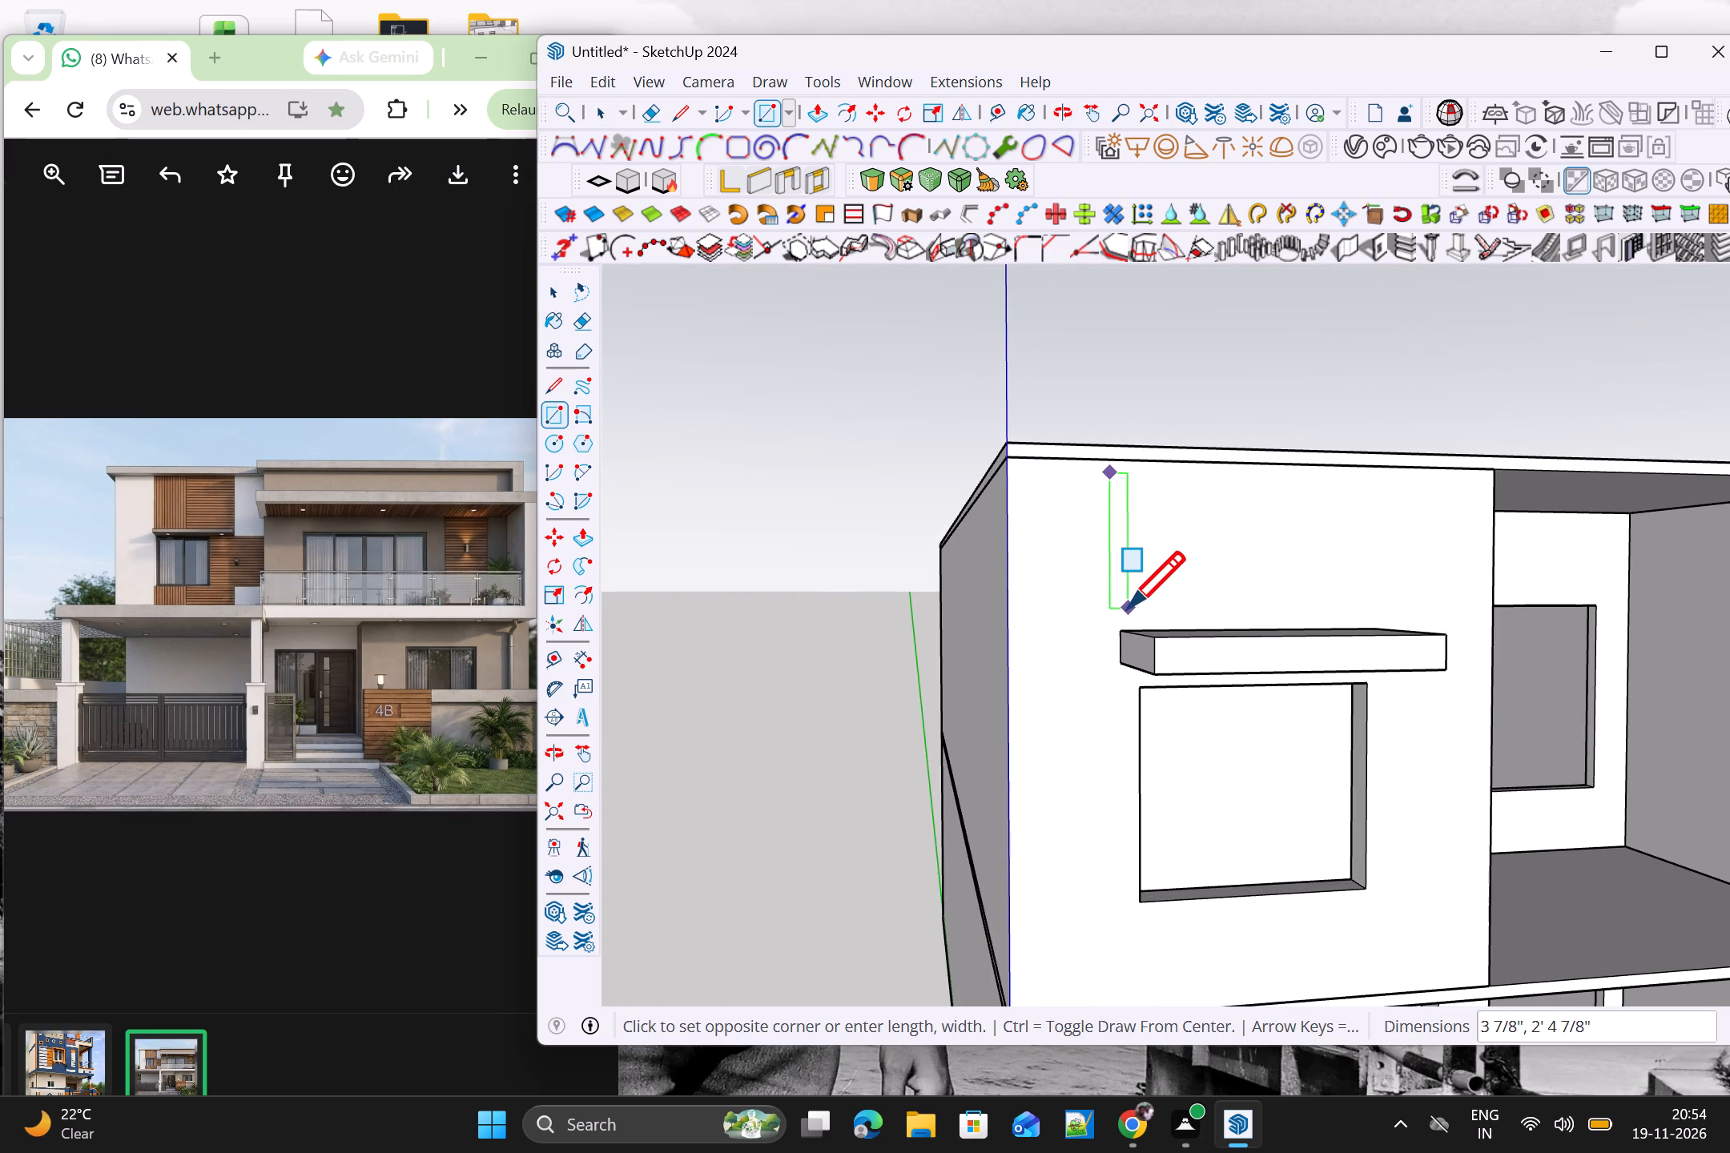
scroll(1124, 617, "up", 2)
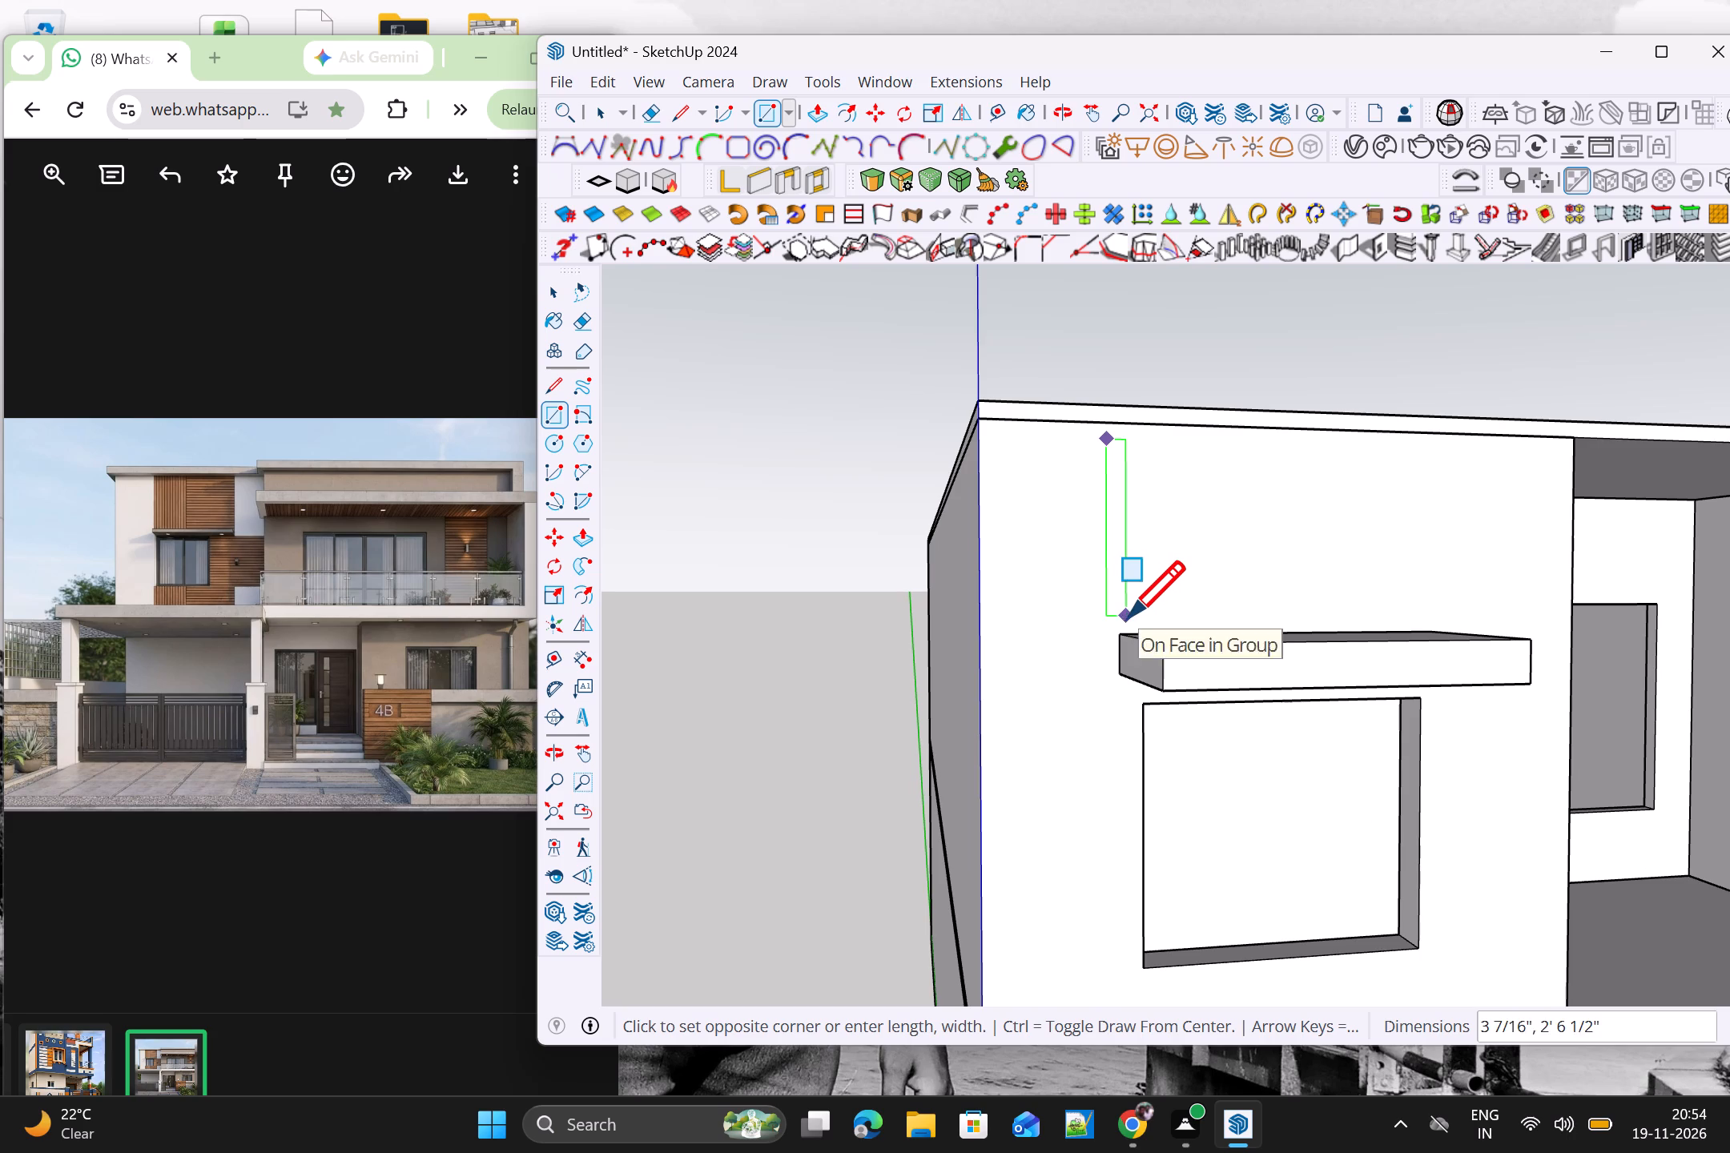
scroll(1129, 629, "up", 3)
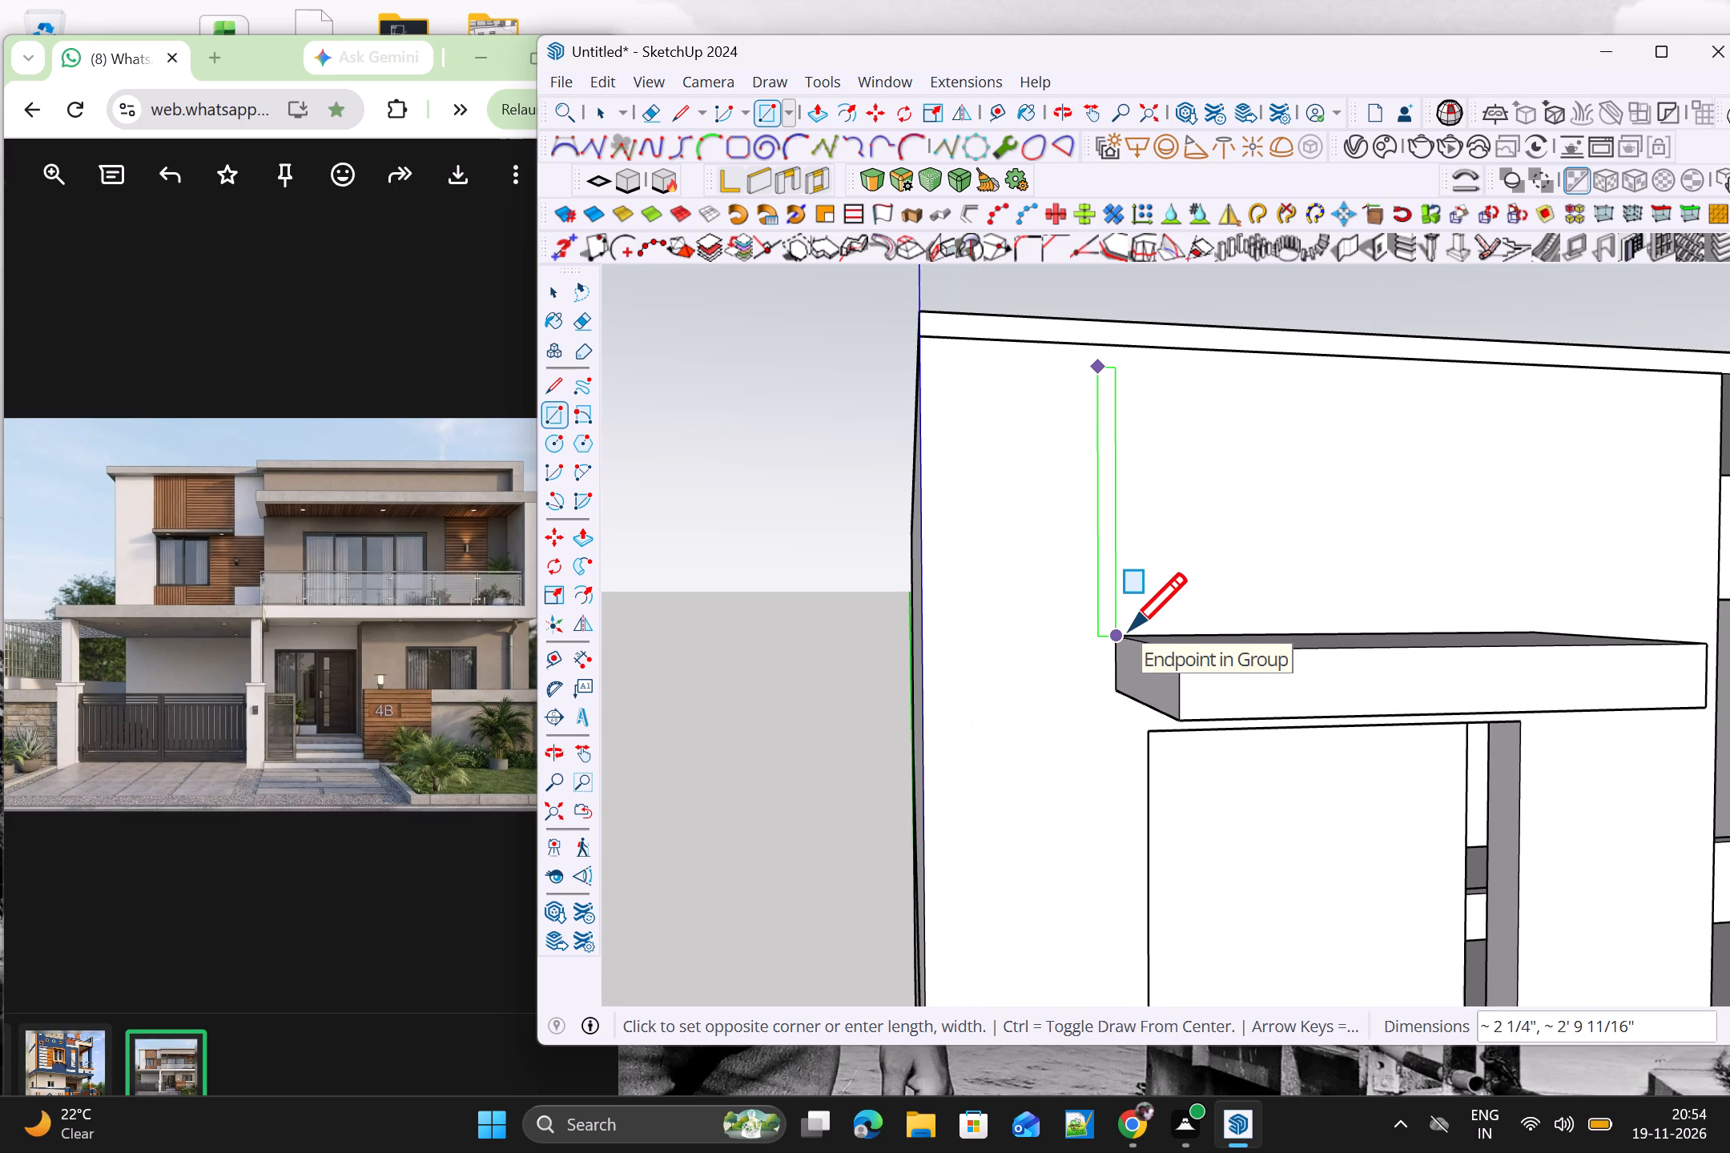
scroll(1133, 627, "up", 3)
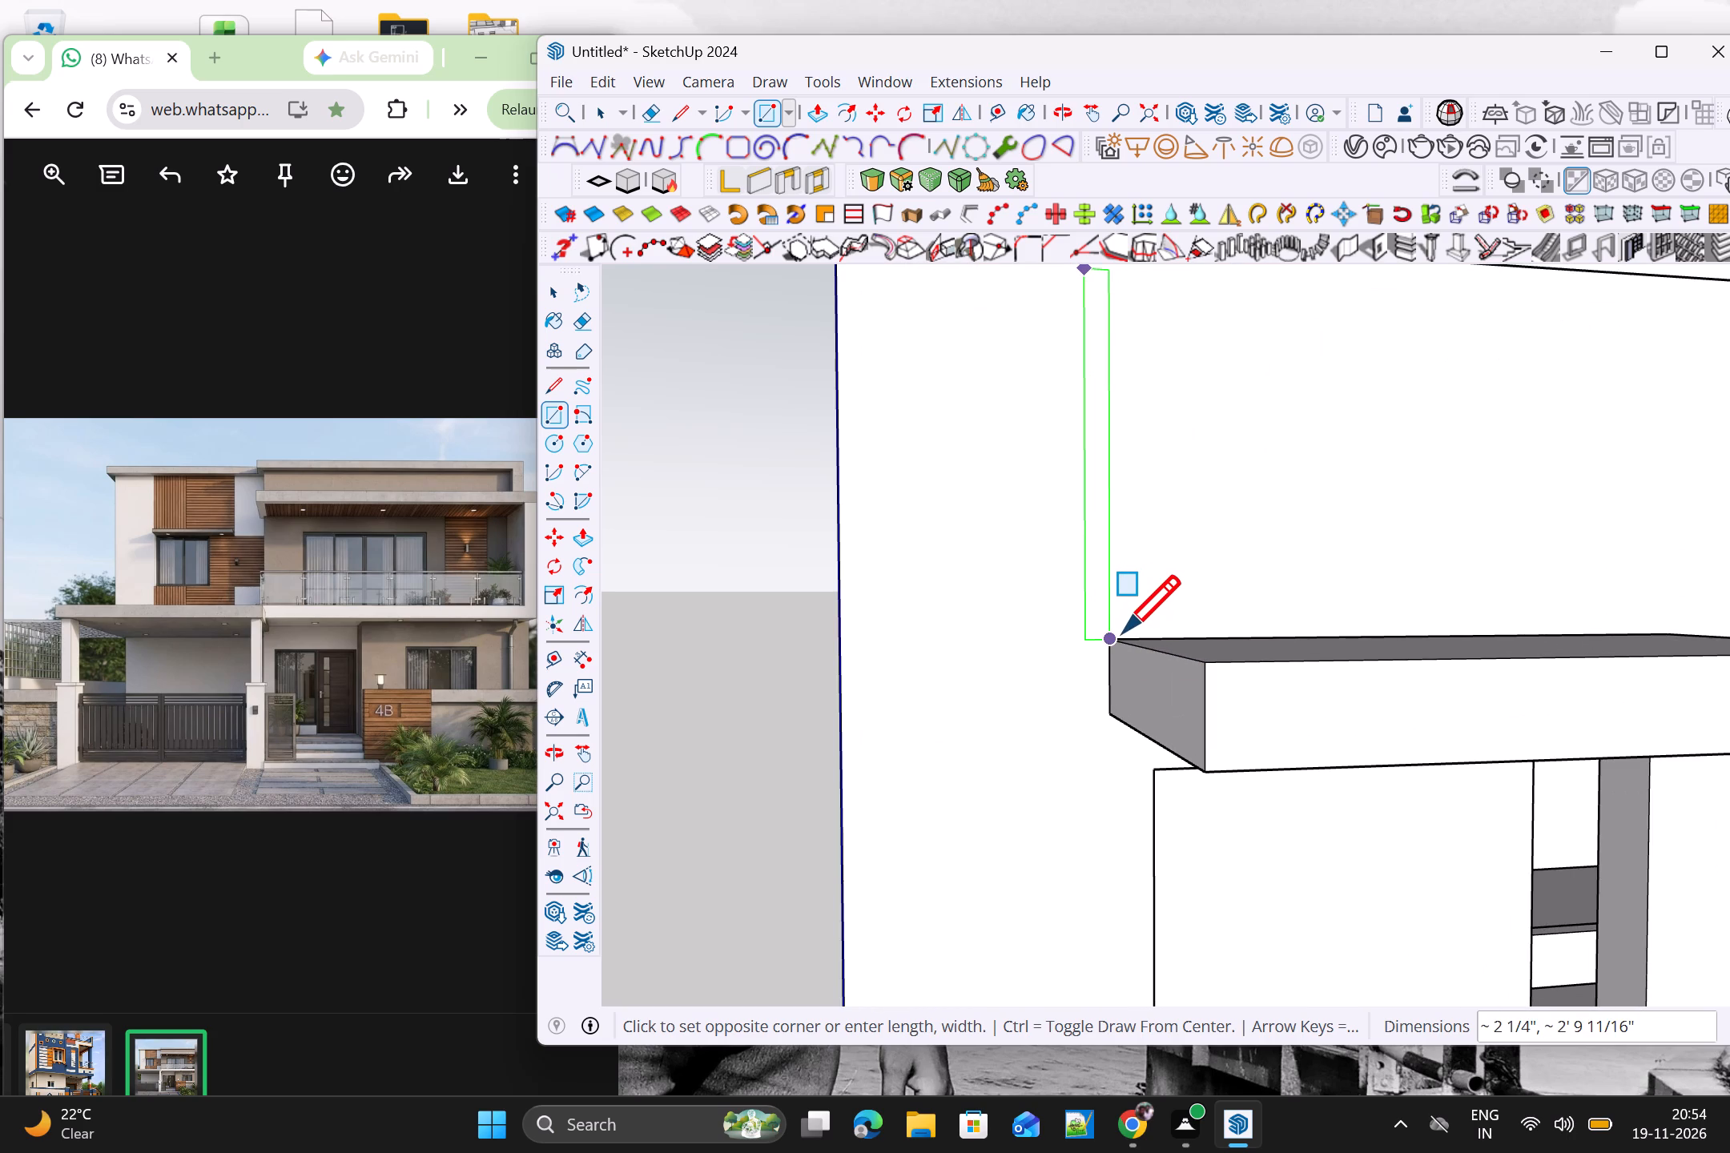
scroll(1123, 633, "up", 3)
left_click(1123, 633)
Extrude the narrow vertical rectangle above the shade slab 3" outward.
scroll(1123, 633, "down", 2)
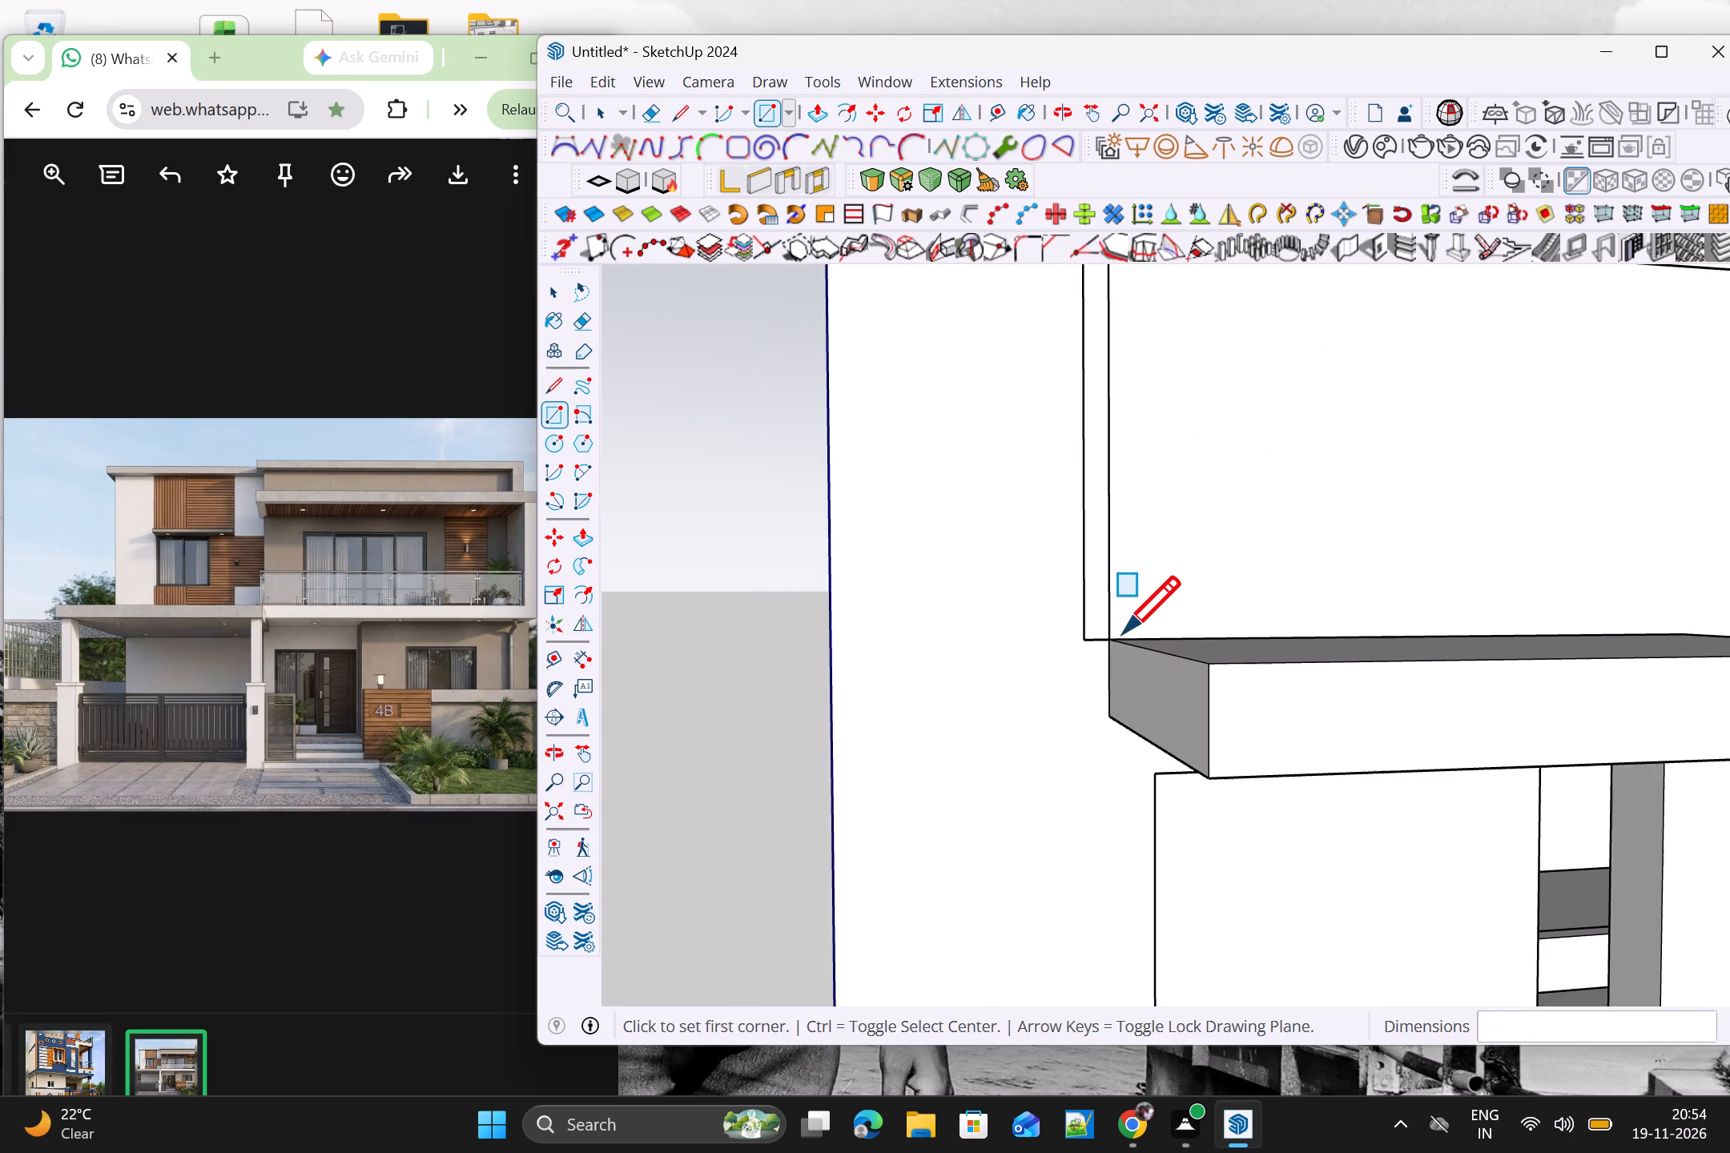
scroll(1123, 633, "down", 5)
key("space")
key("p")
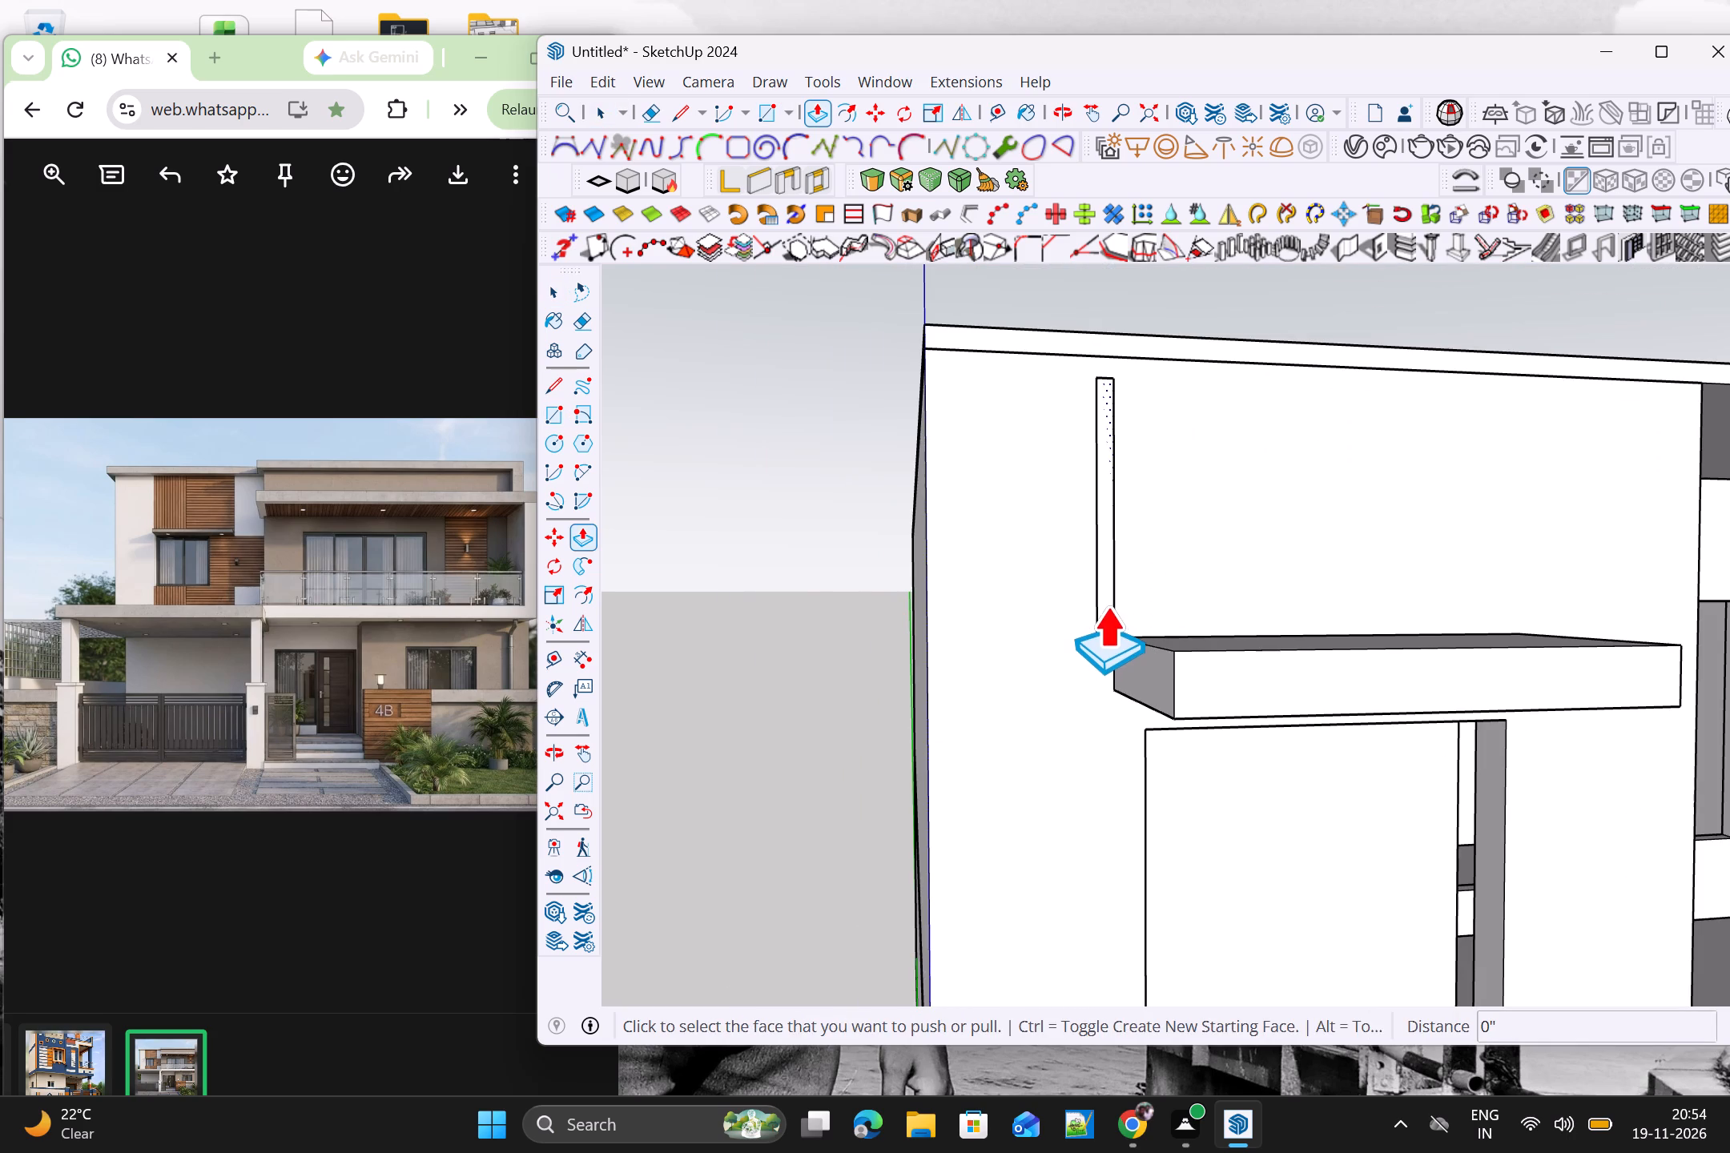
left_click(1105, 605)
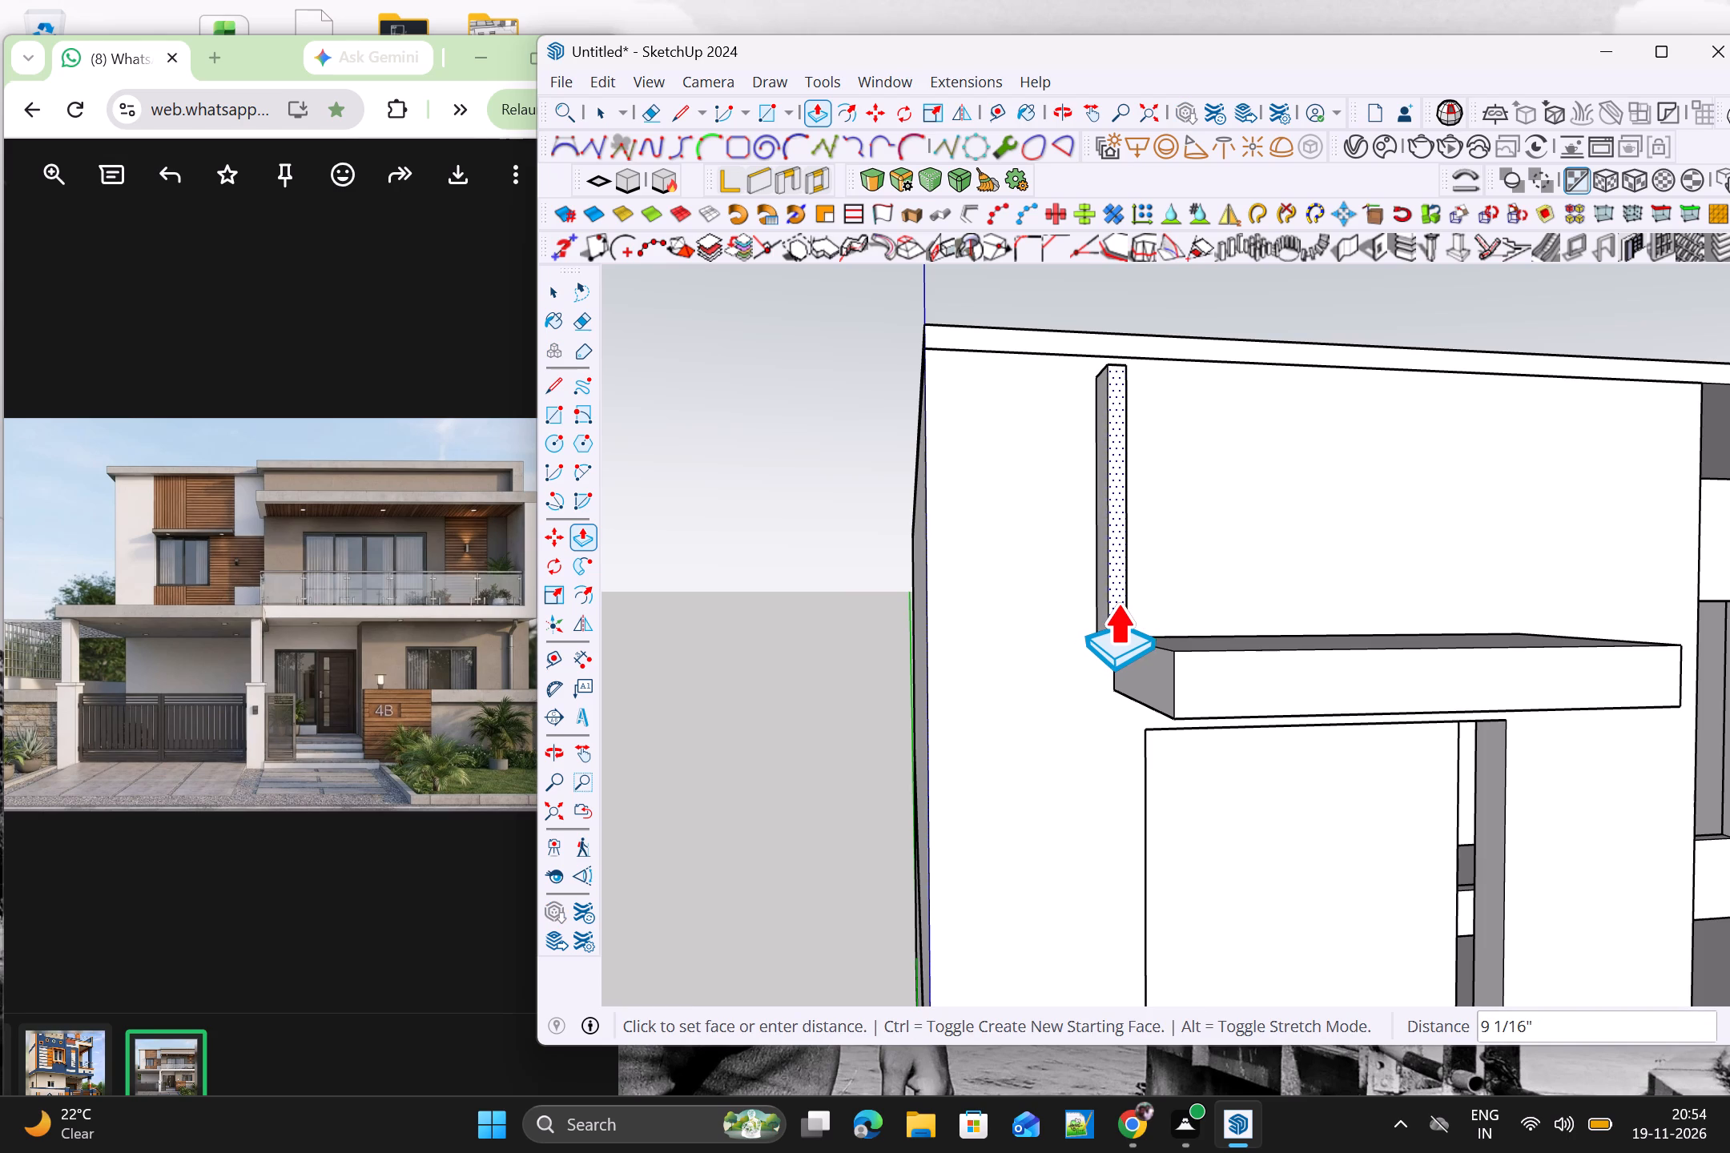
key("3")
key("shift+quotedbl")
key("Return")
key("space")
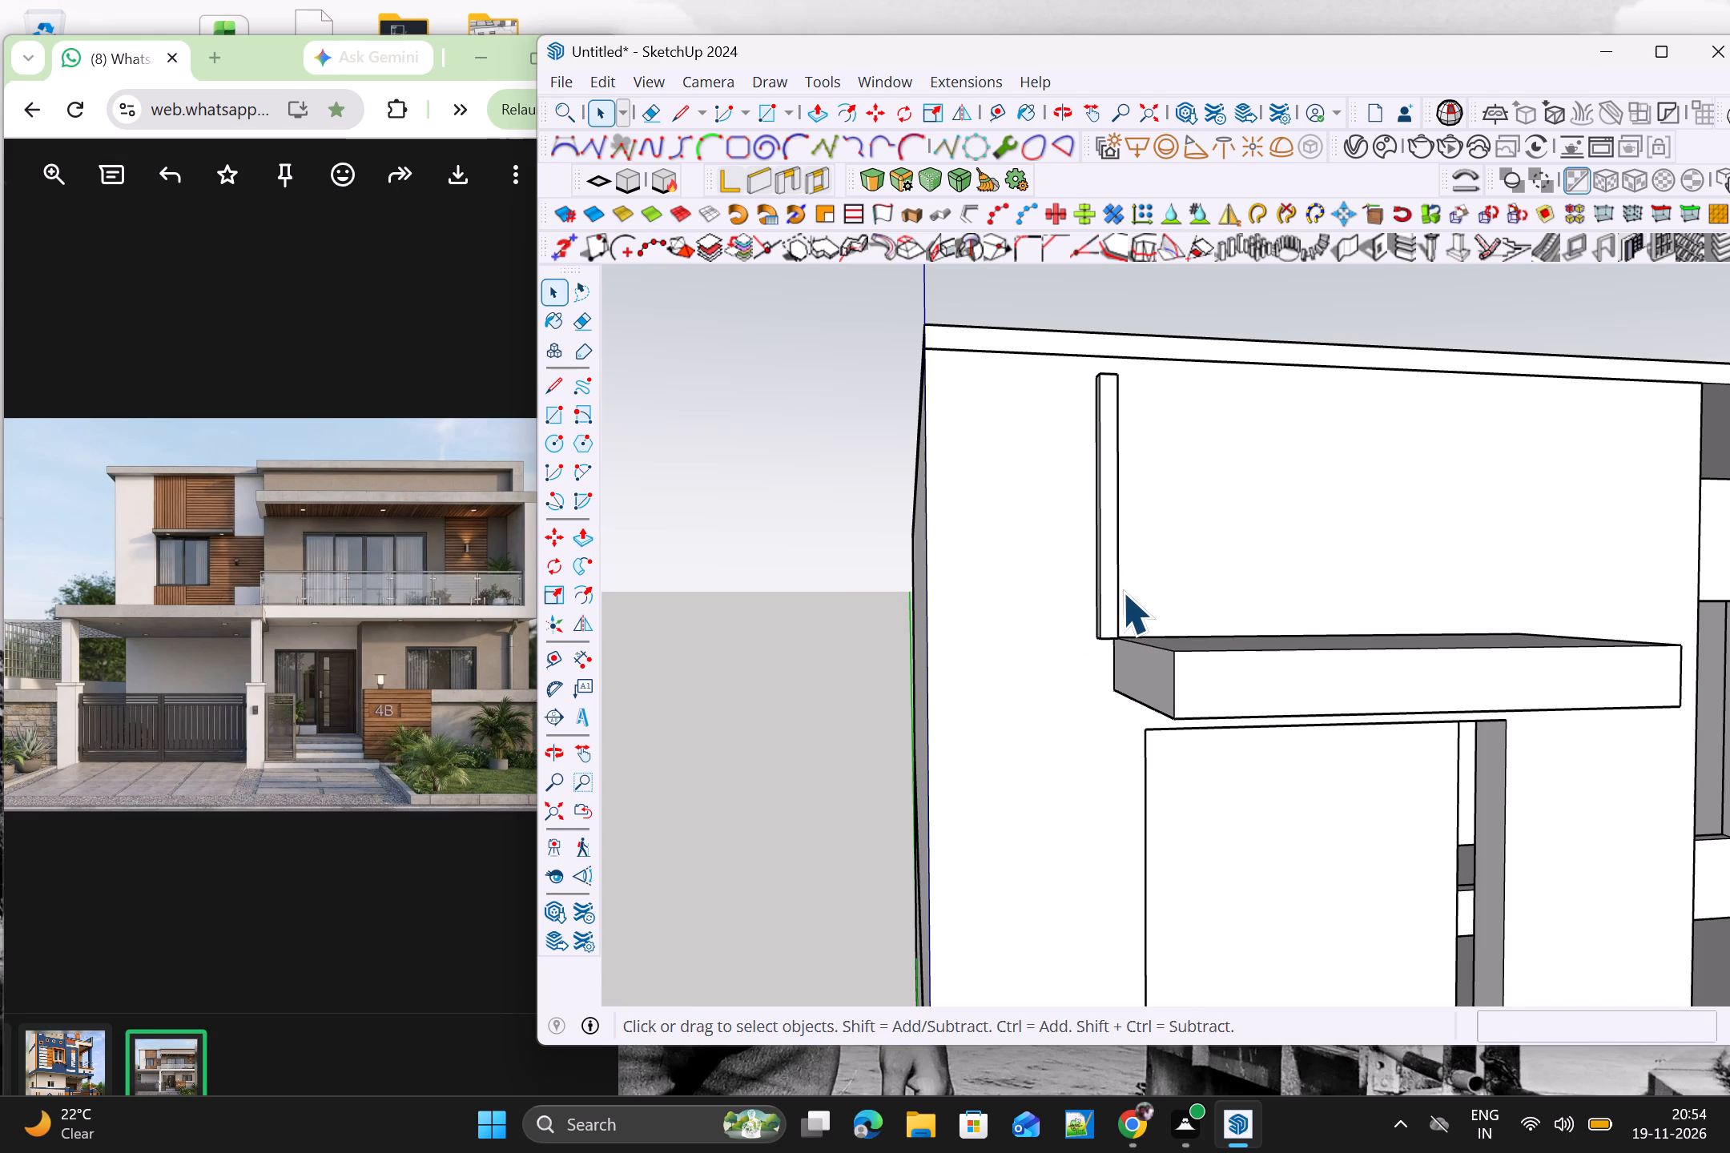
Select the whole extruded vertical strip above the shade slab and make it a group.
triple_click(1122, 592)
middle_click_drag(1104, 602, 1231, 648)
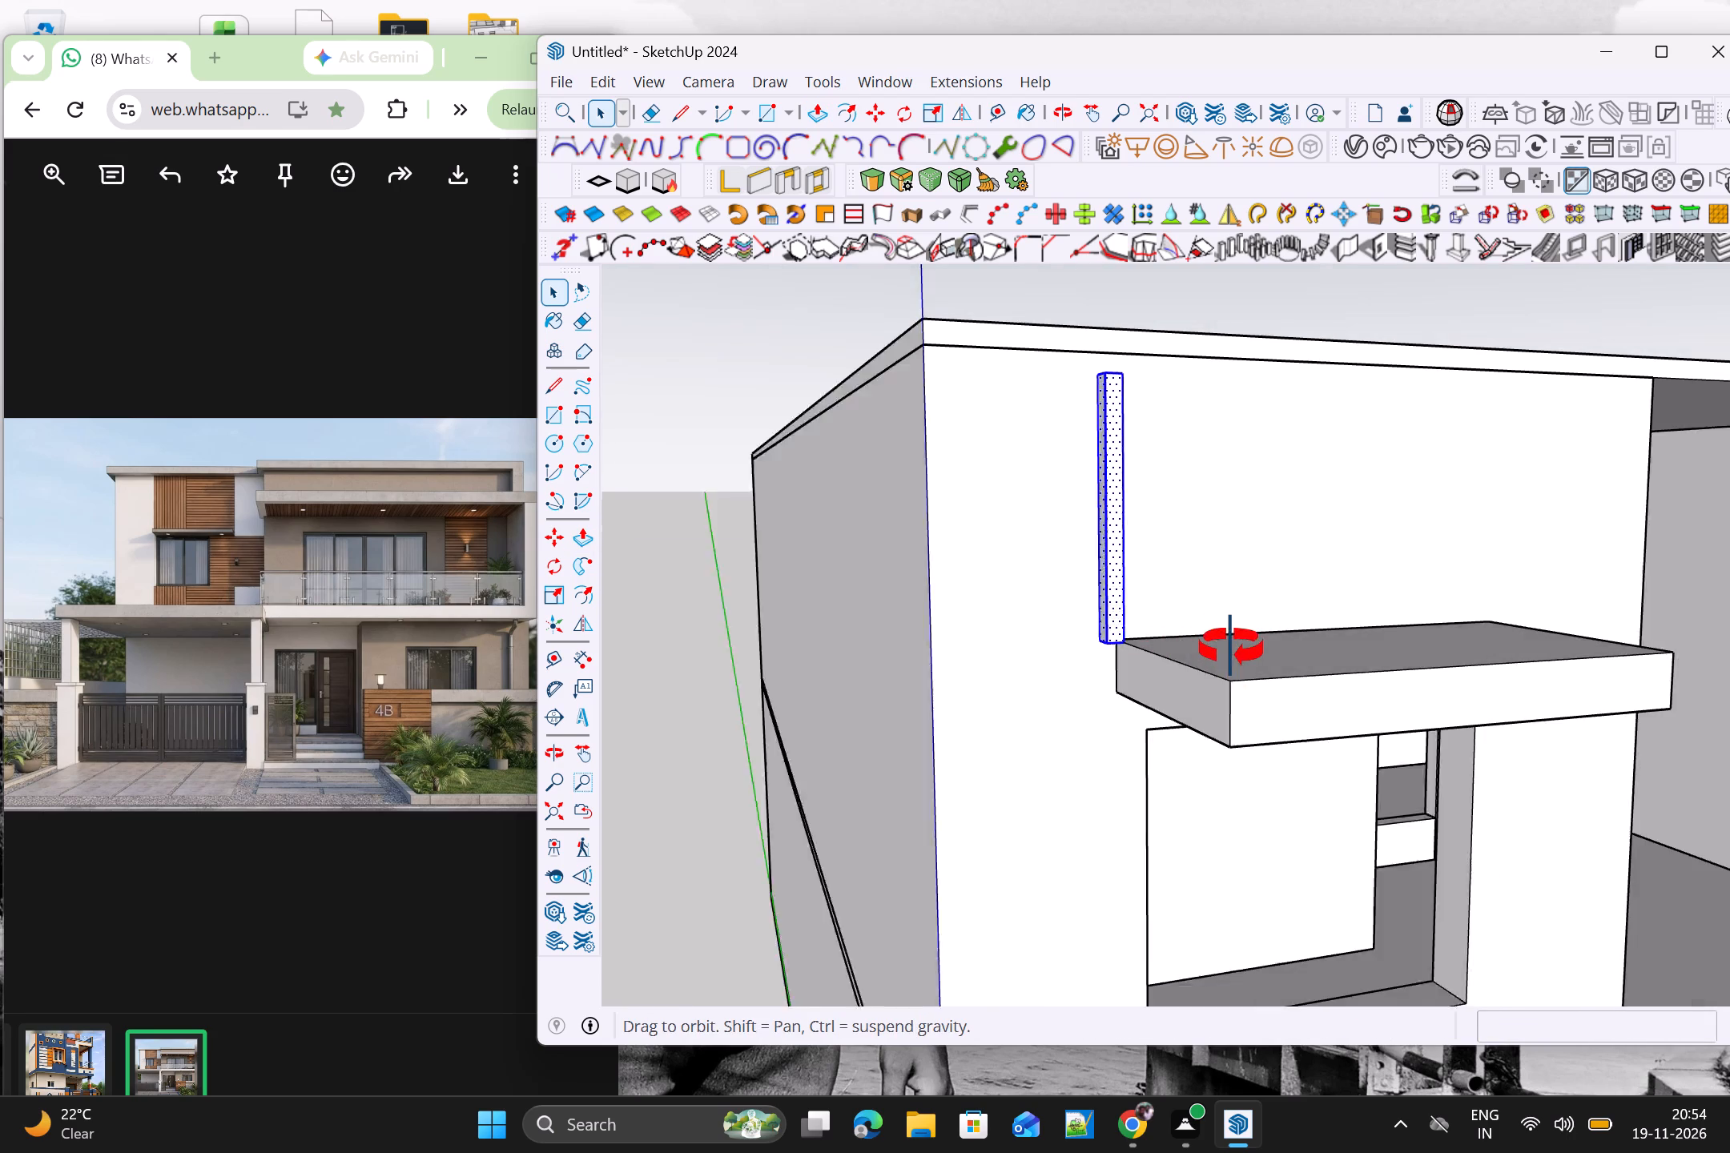
middle_click_drag(1231, 648, 1134, 673)
scroll(1226, 656, "up", 1)
right_click(1097, 614)
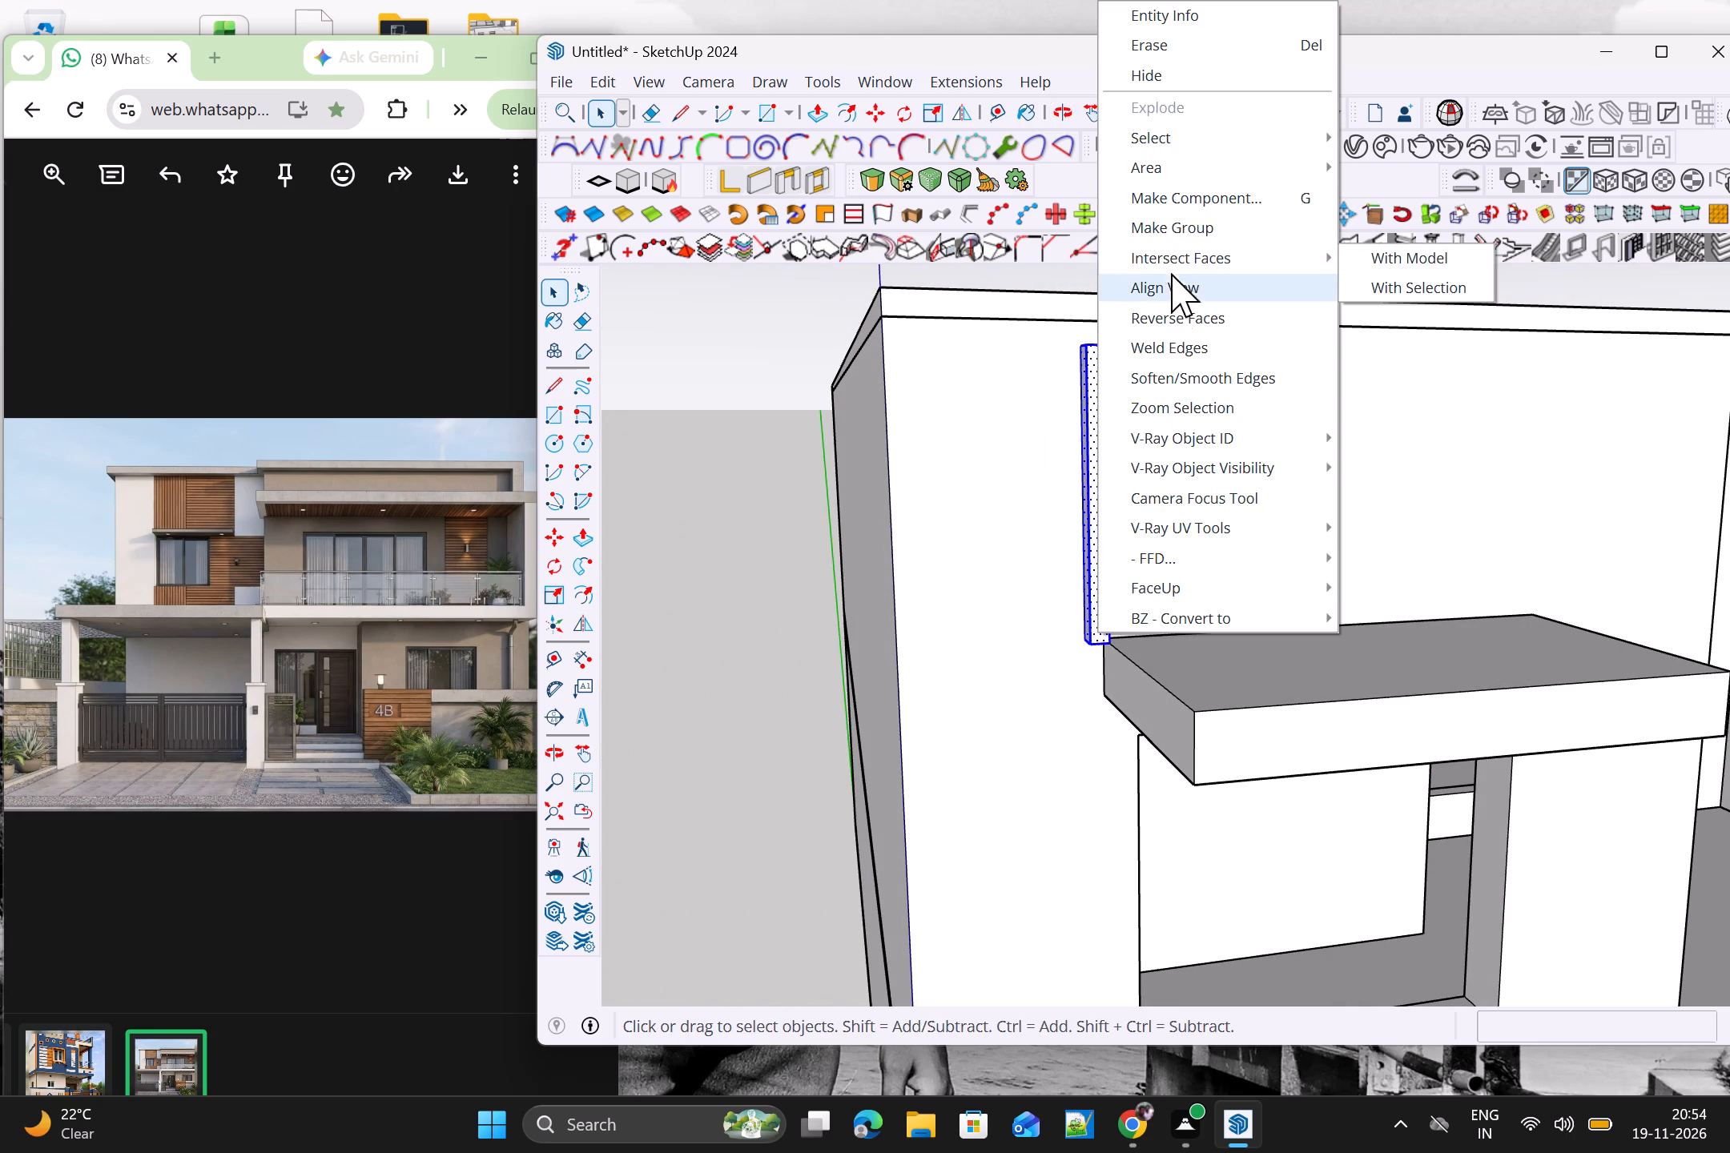
left_click(1174, 241)
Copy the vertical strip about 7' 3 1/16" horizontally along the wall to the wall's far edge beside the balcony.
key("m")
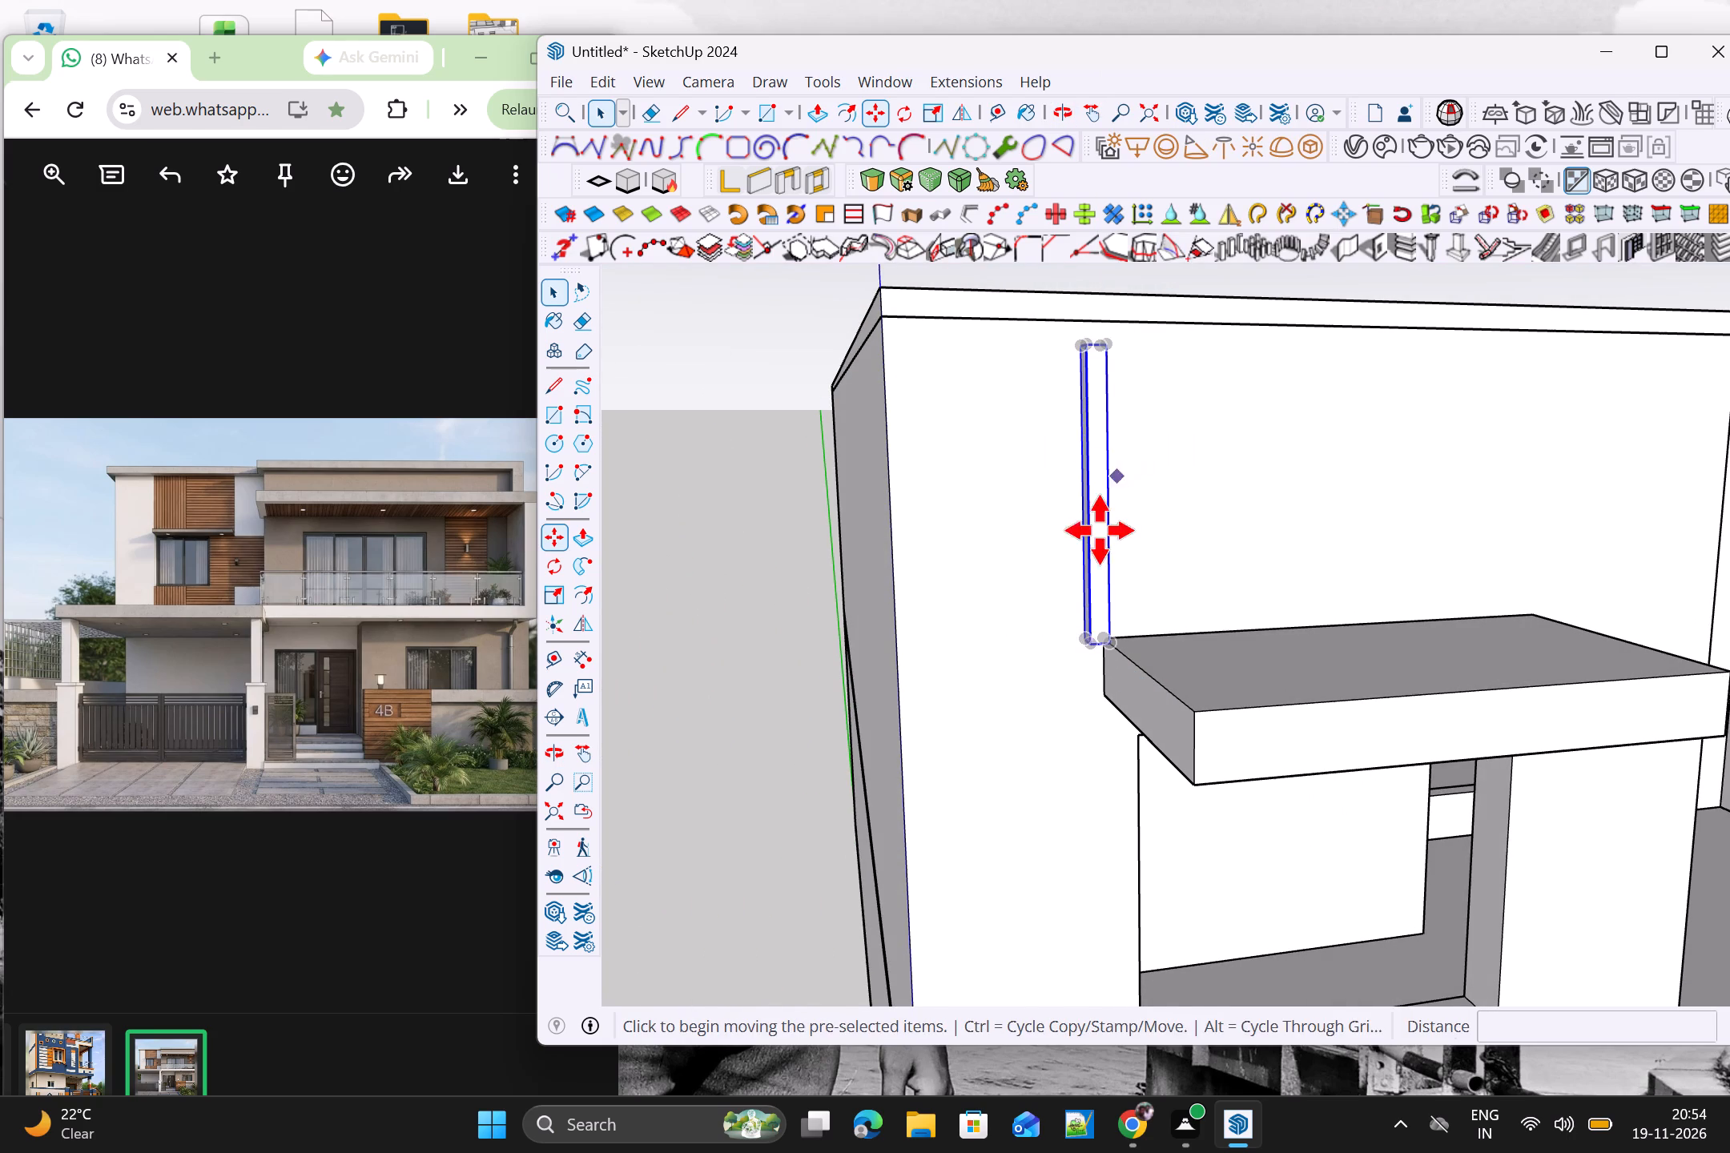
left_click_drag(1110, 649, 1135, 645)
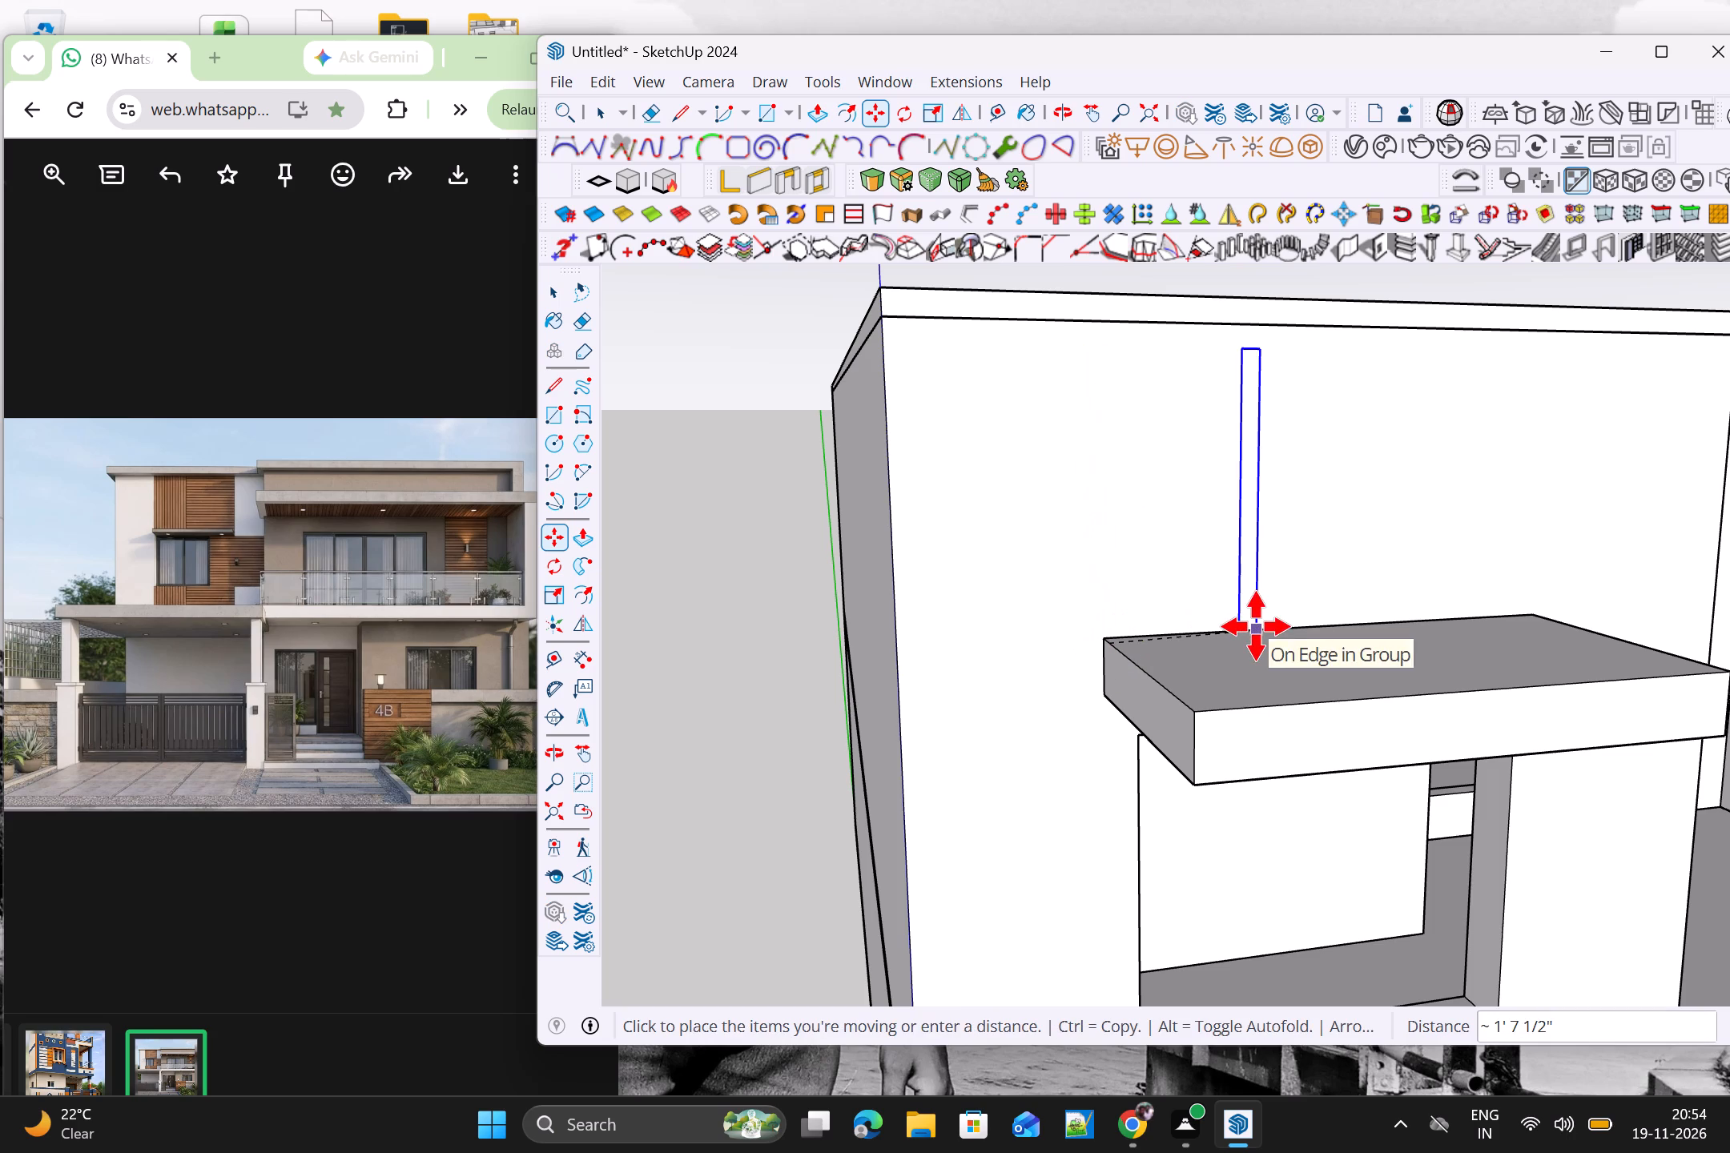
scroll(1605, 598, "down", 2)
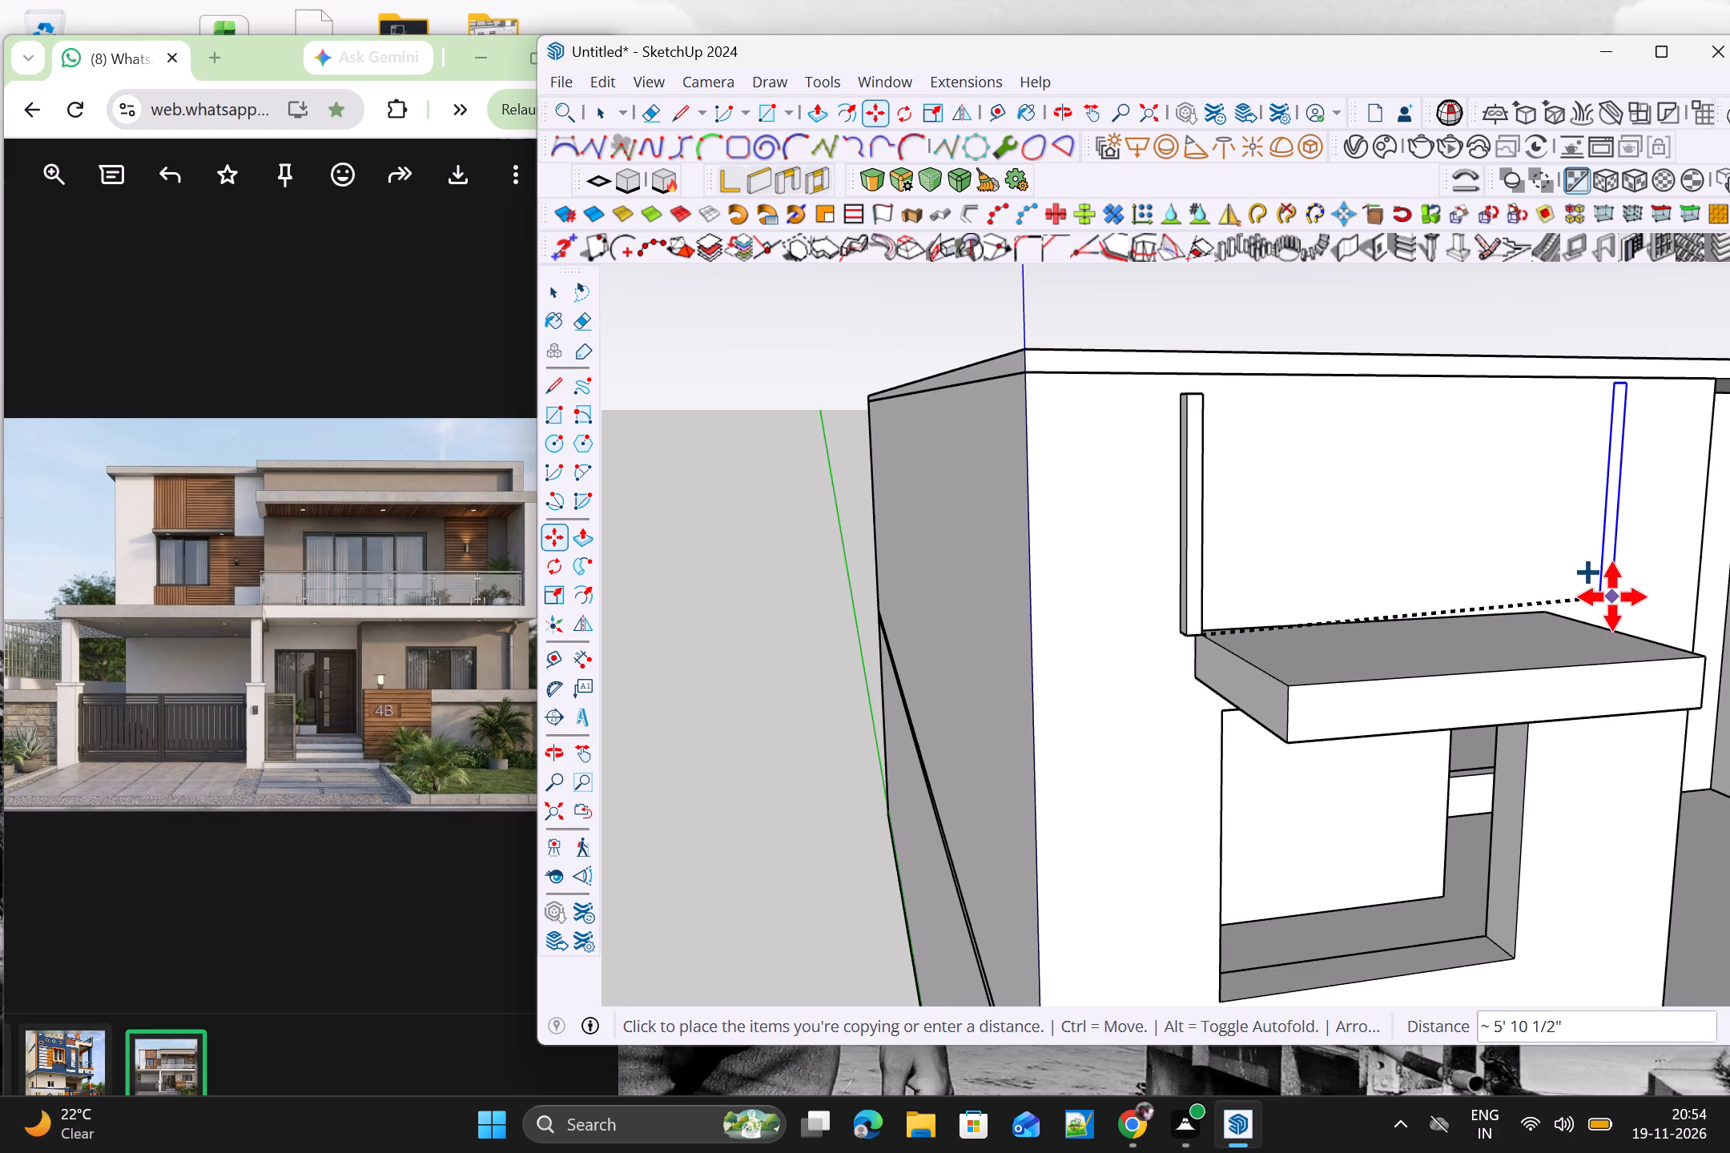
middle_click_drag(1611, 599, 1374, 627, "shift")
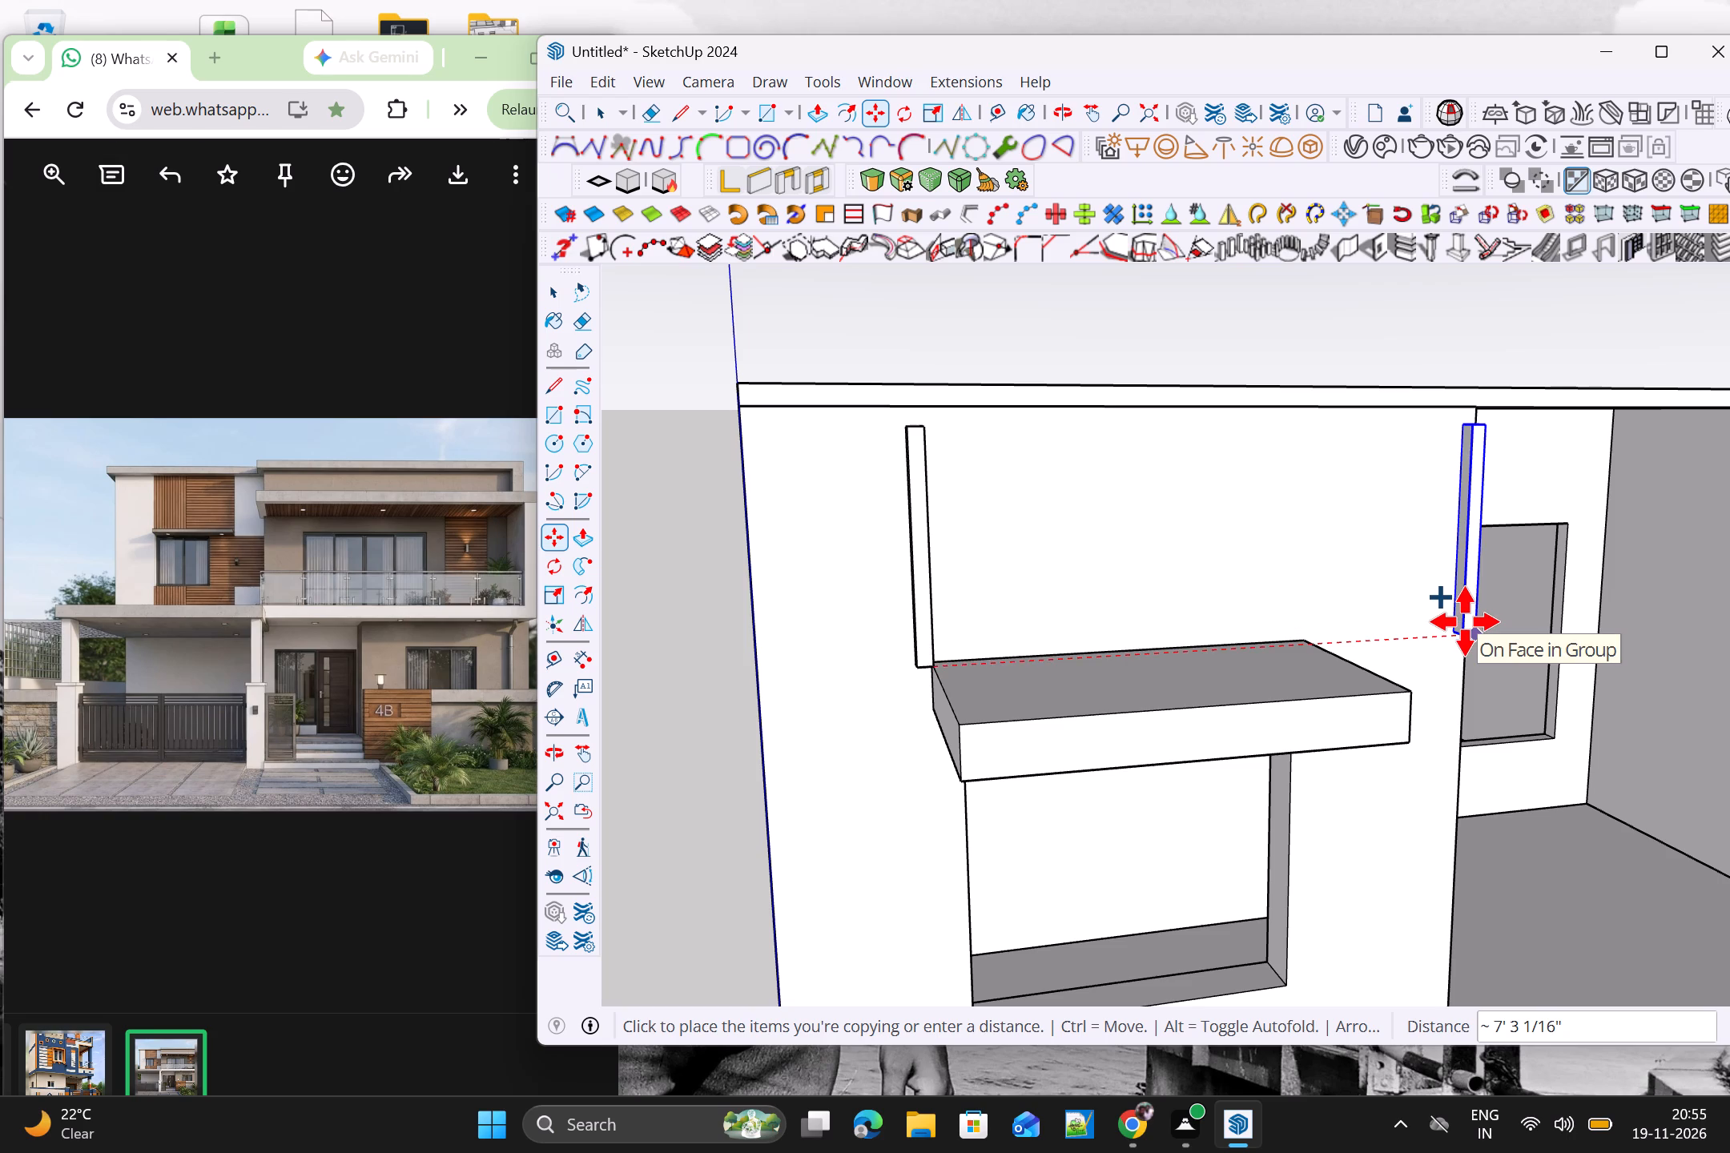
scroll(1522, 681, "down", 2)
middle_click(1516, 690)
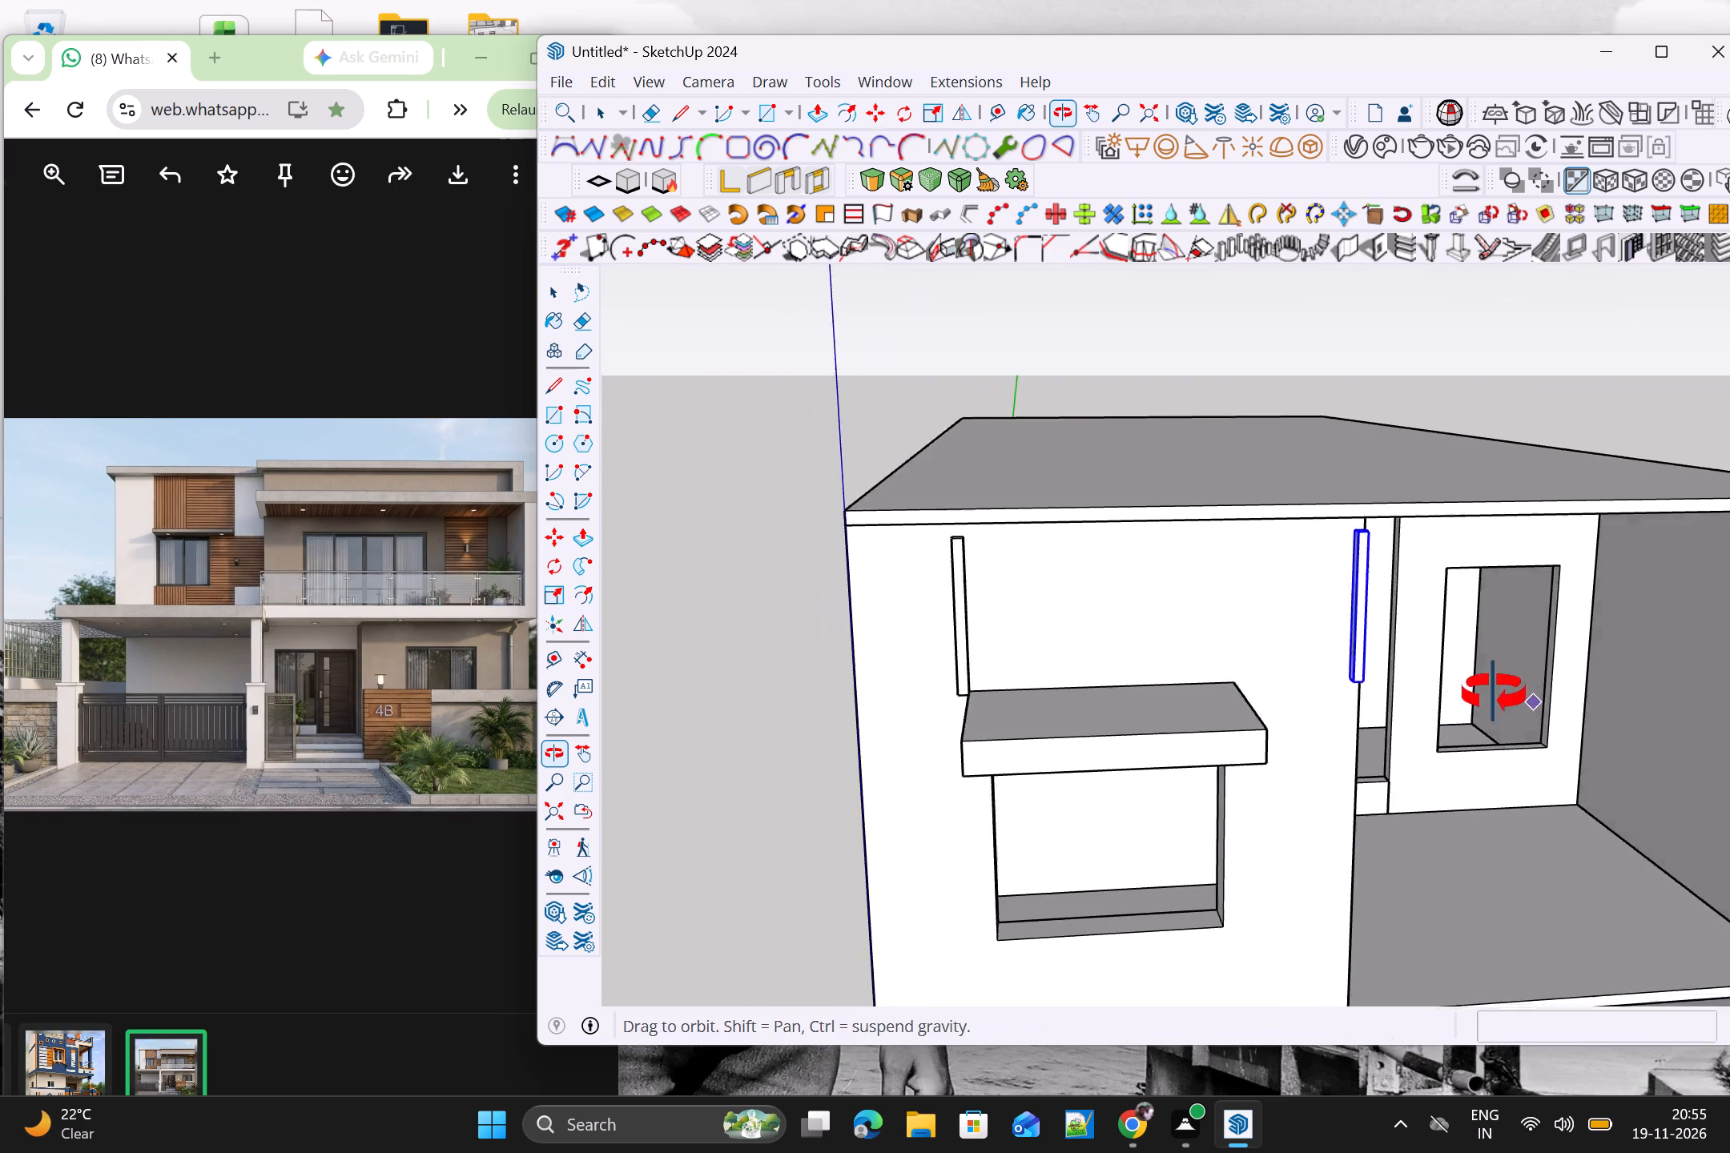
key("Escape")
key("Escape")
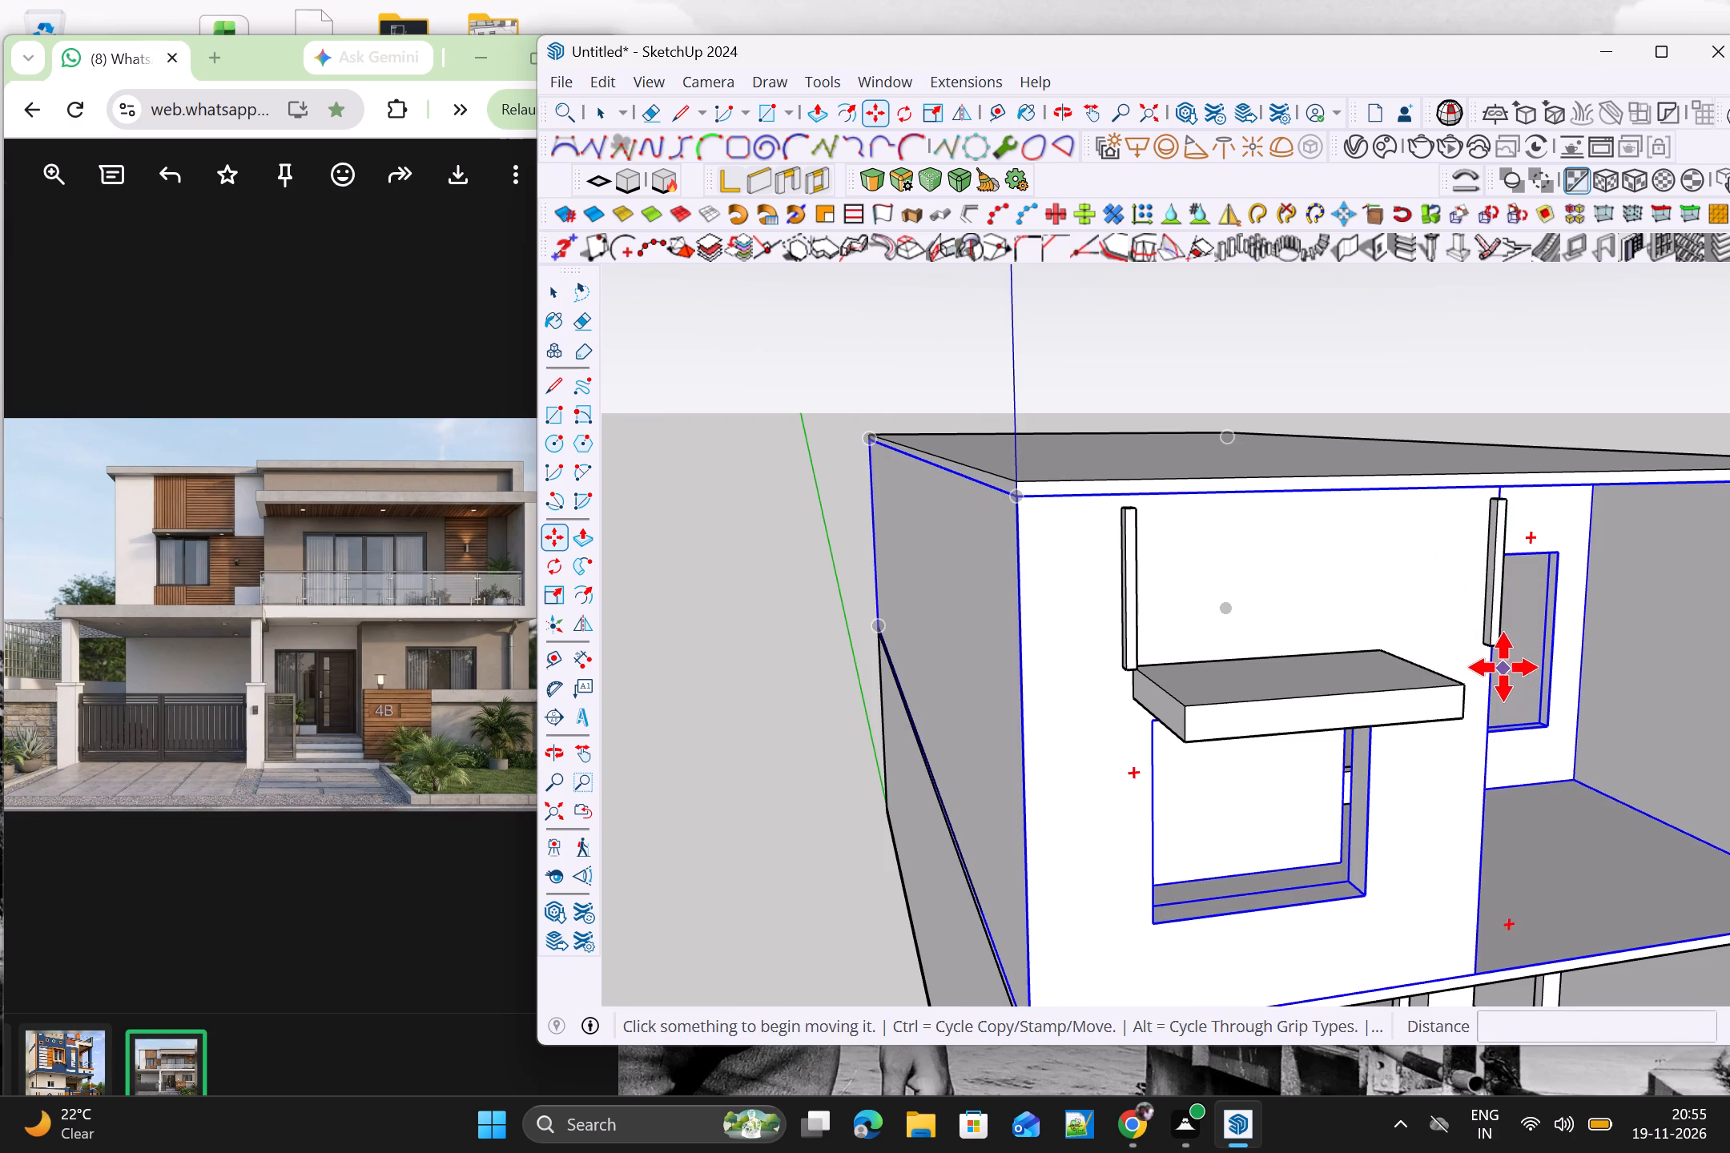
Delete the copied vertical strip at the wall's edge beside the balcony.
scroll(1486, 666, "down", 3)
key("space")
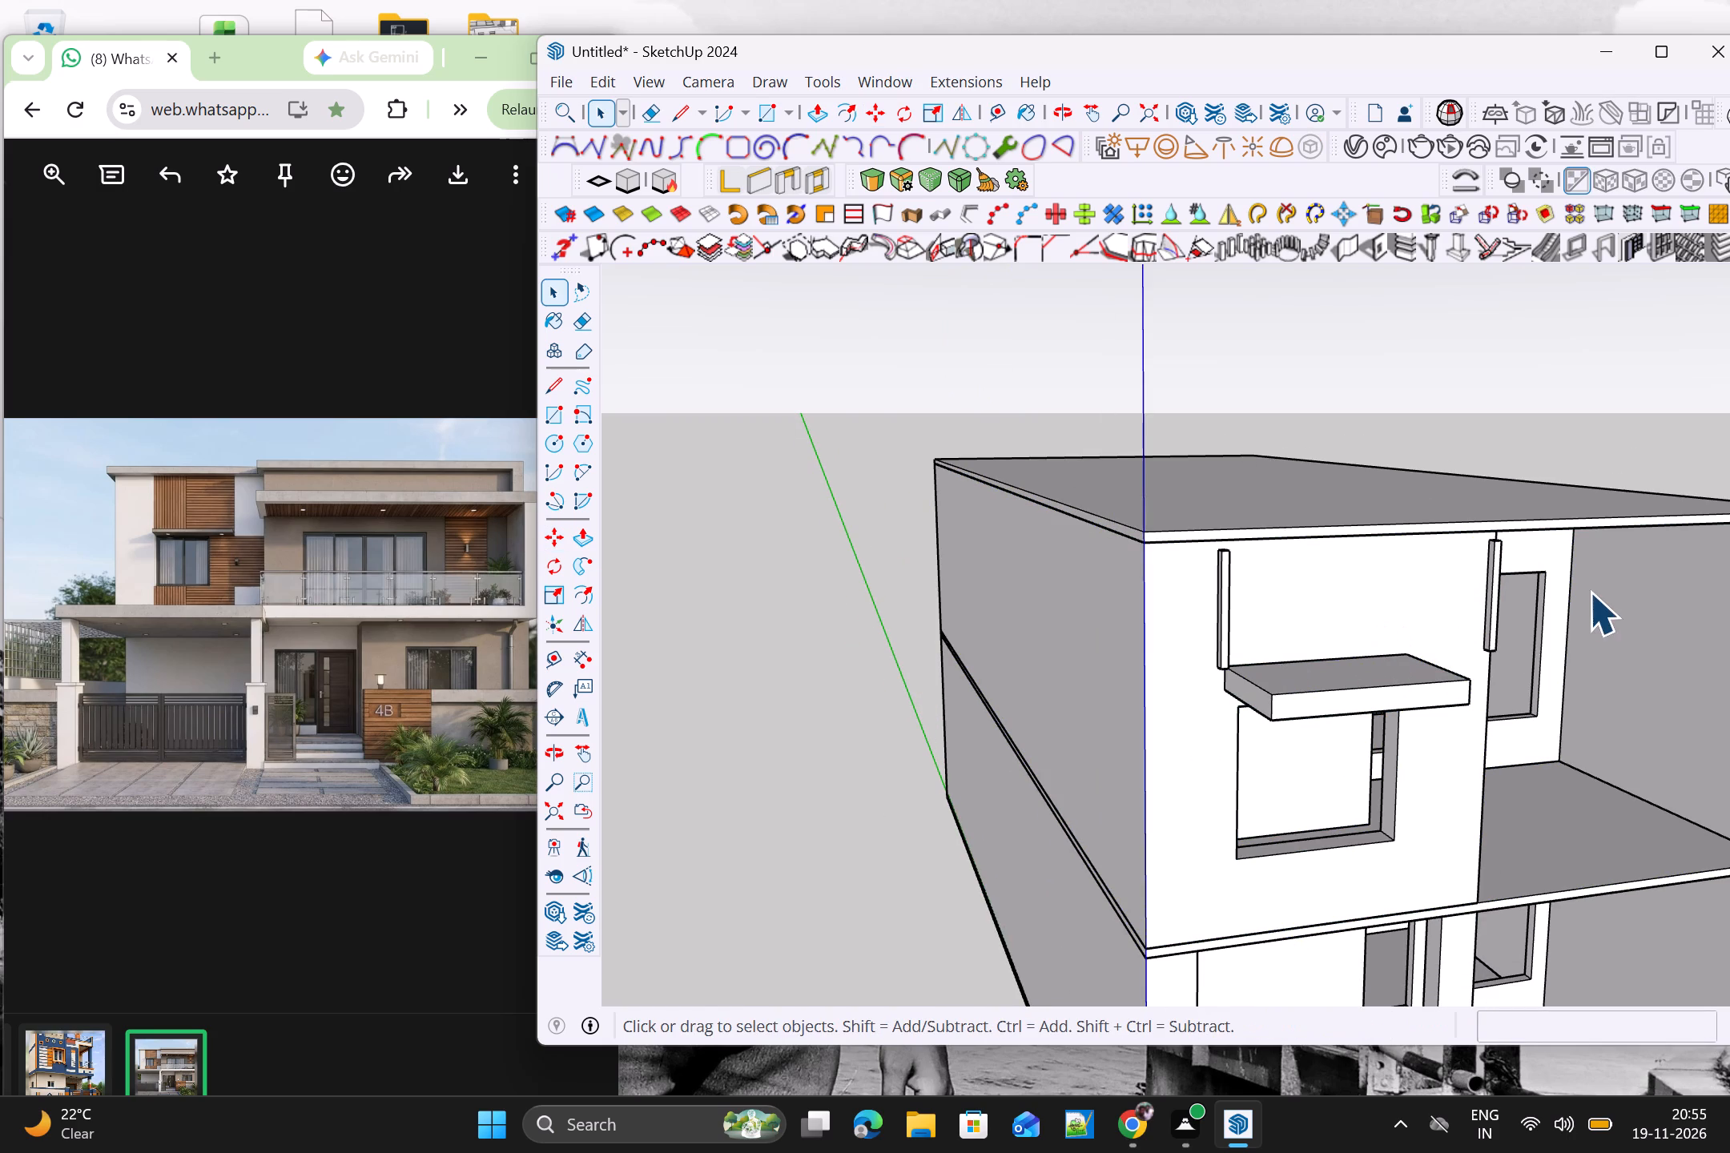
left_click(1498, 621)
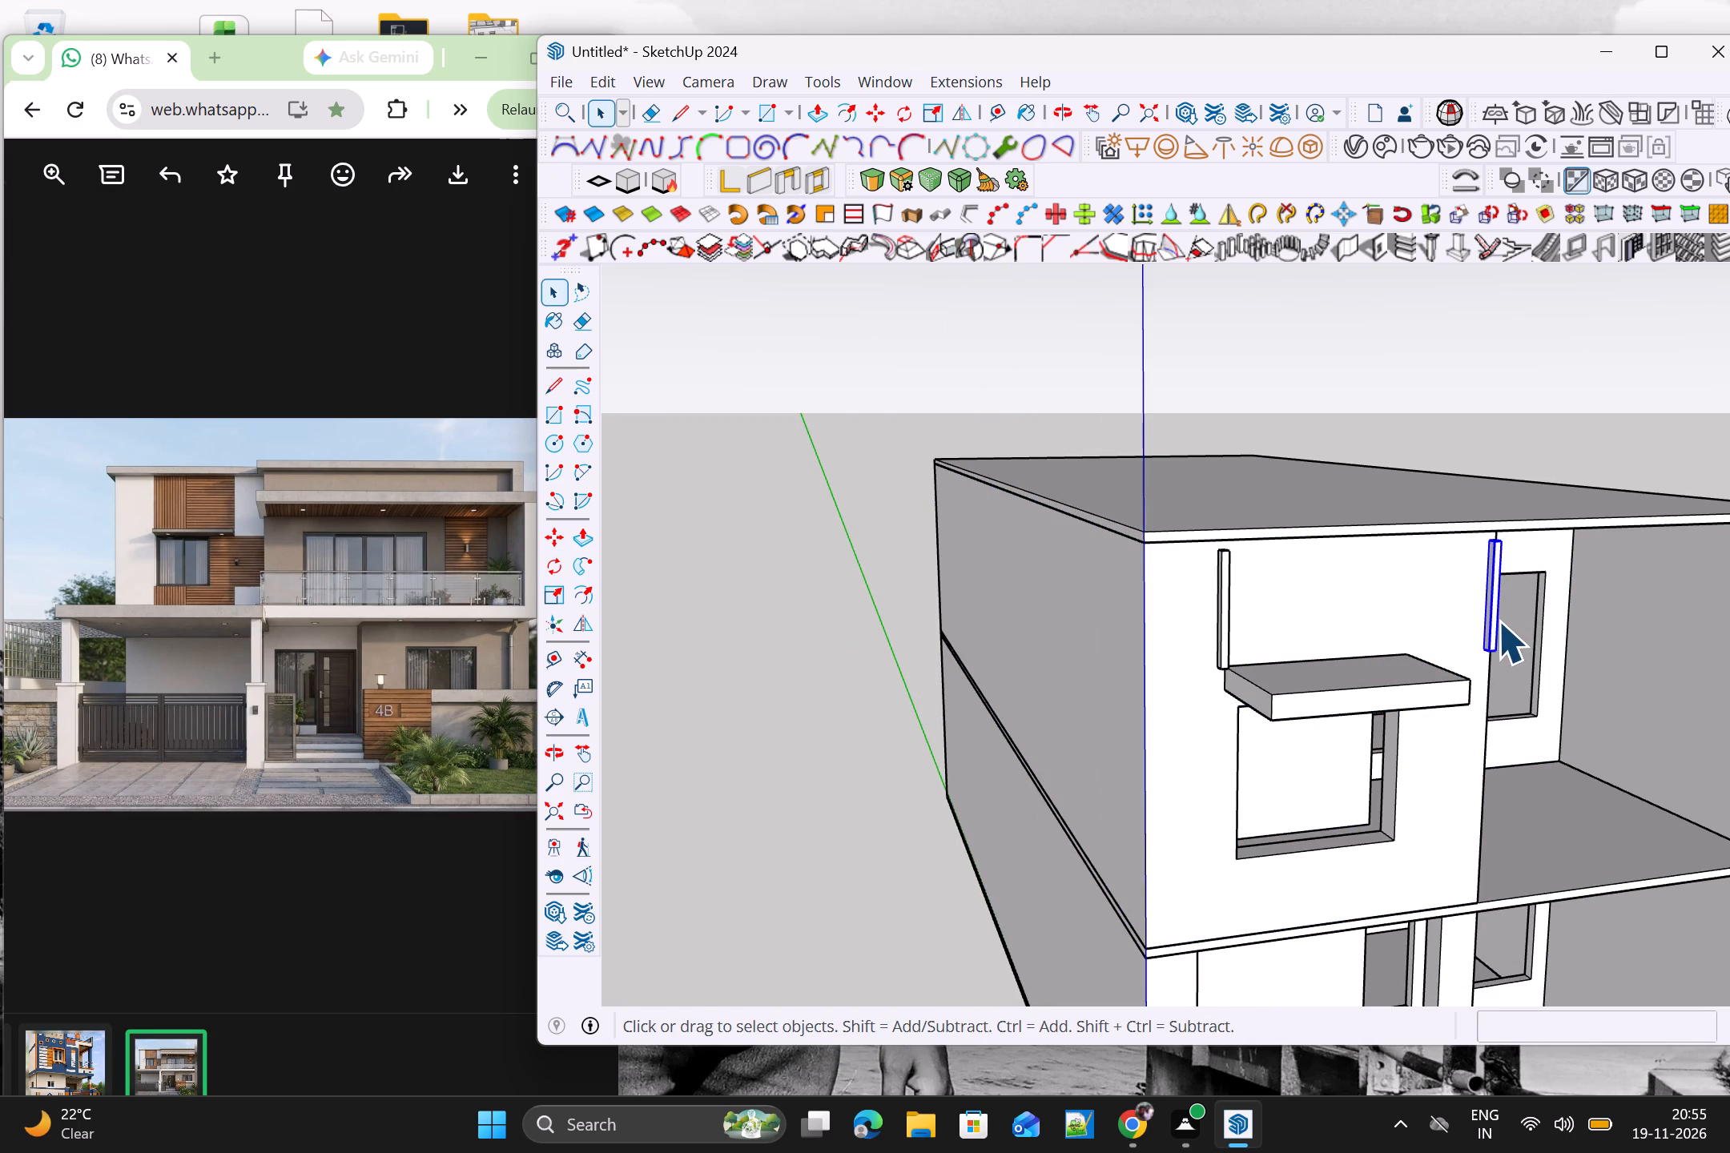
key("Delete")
Inside the vertical strip's group, extend its top face about 2 3/4" up to the roof slab's lower edge.
scroll(1292, 601, "up", 9)
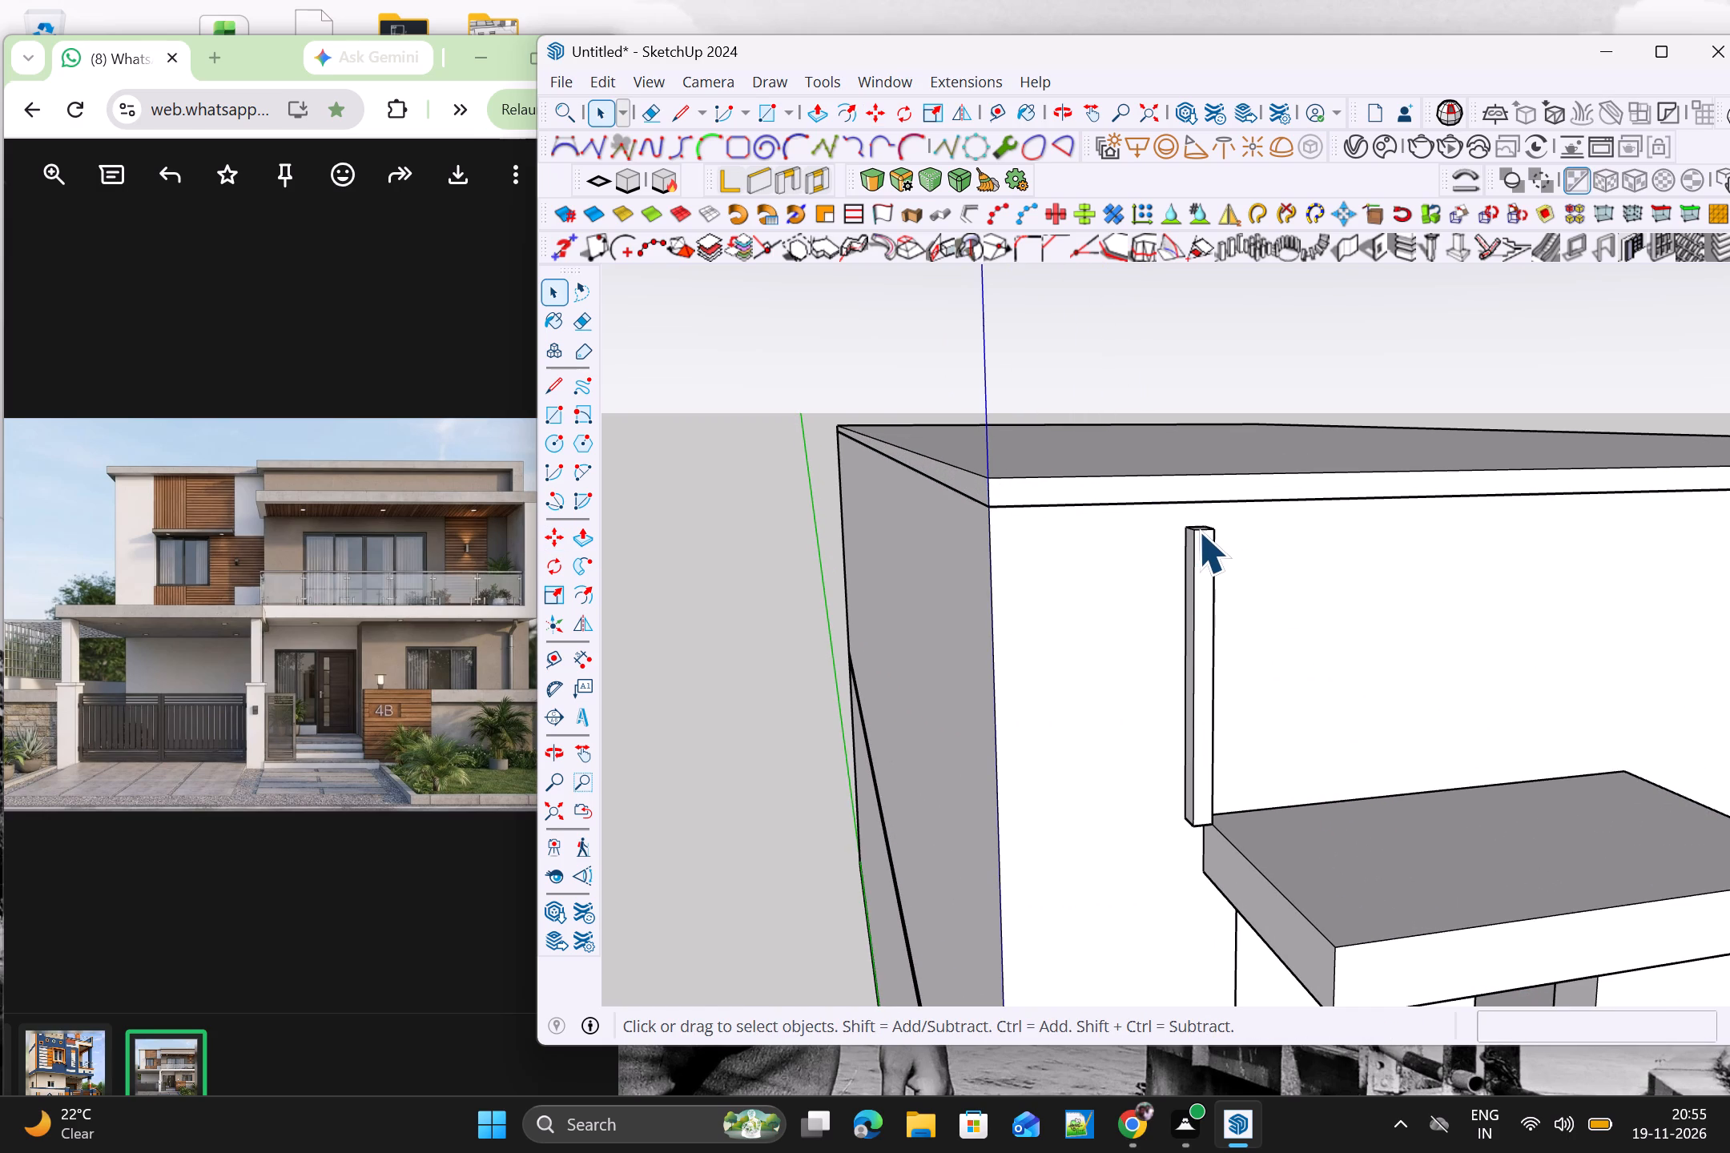
key("p")
scroll(1201, 528, "up", 8)
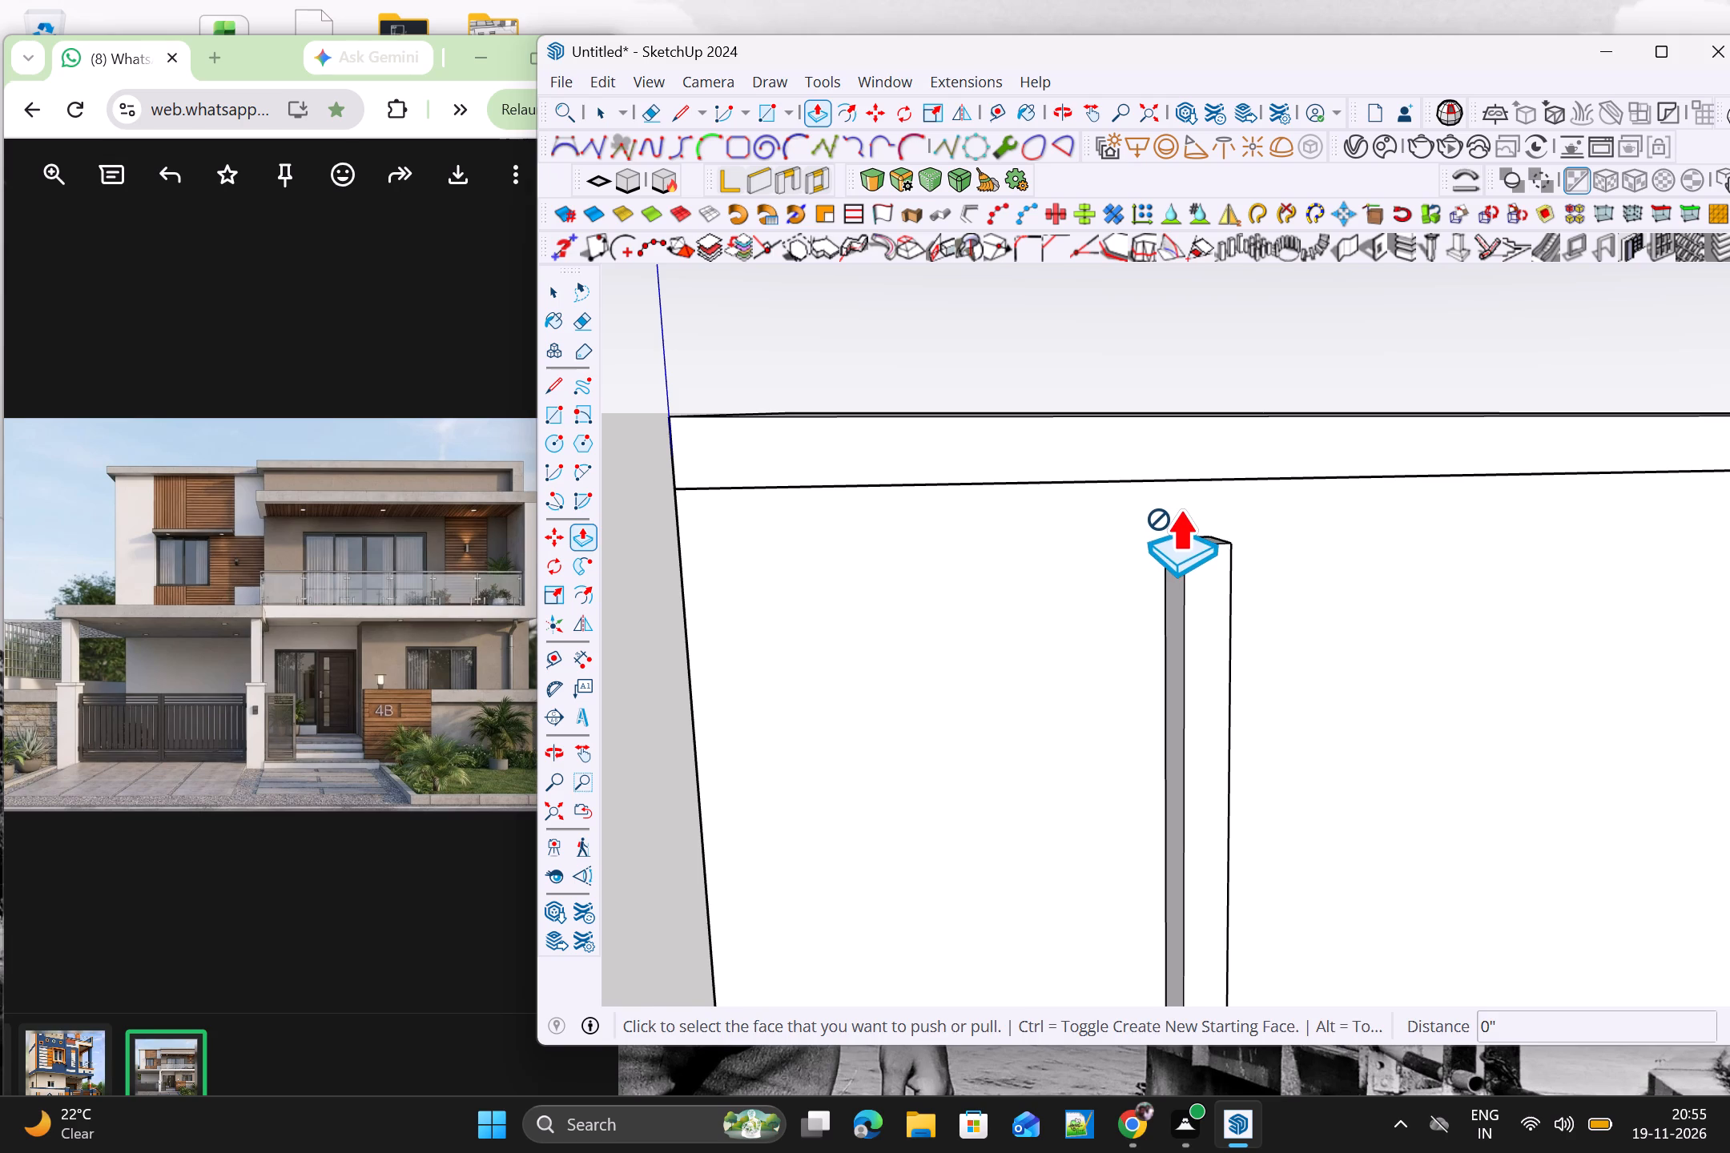
key("space")
double_click(1193, 531)
double_click(1196, 544)
left_click(1201, 540)
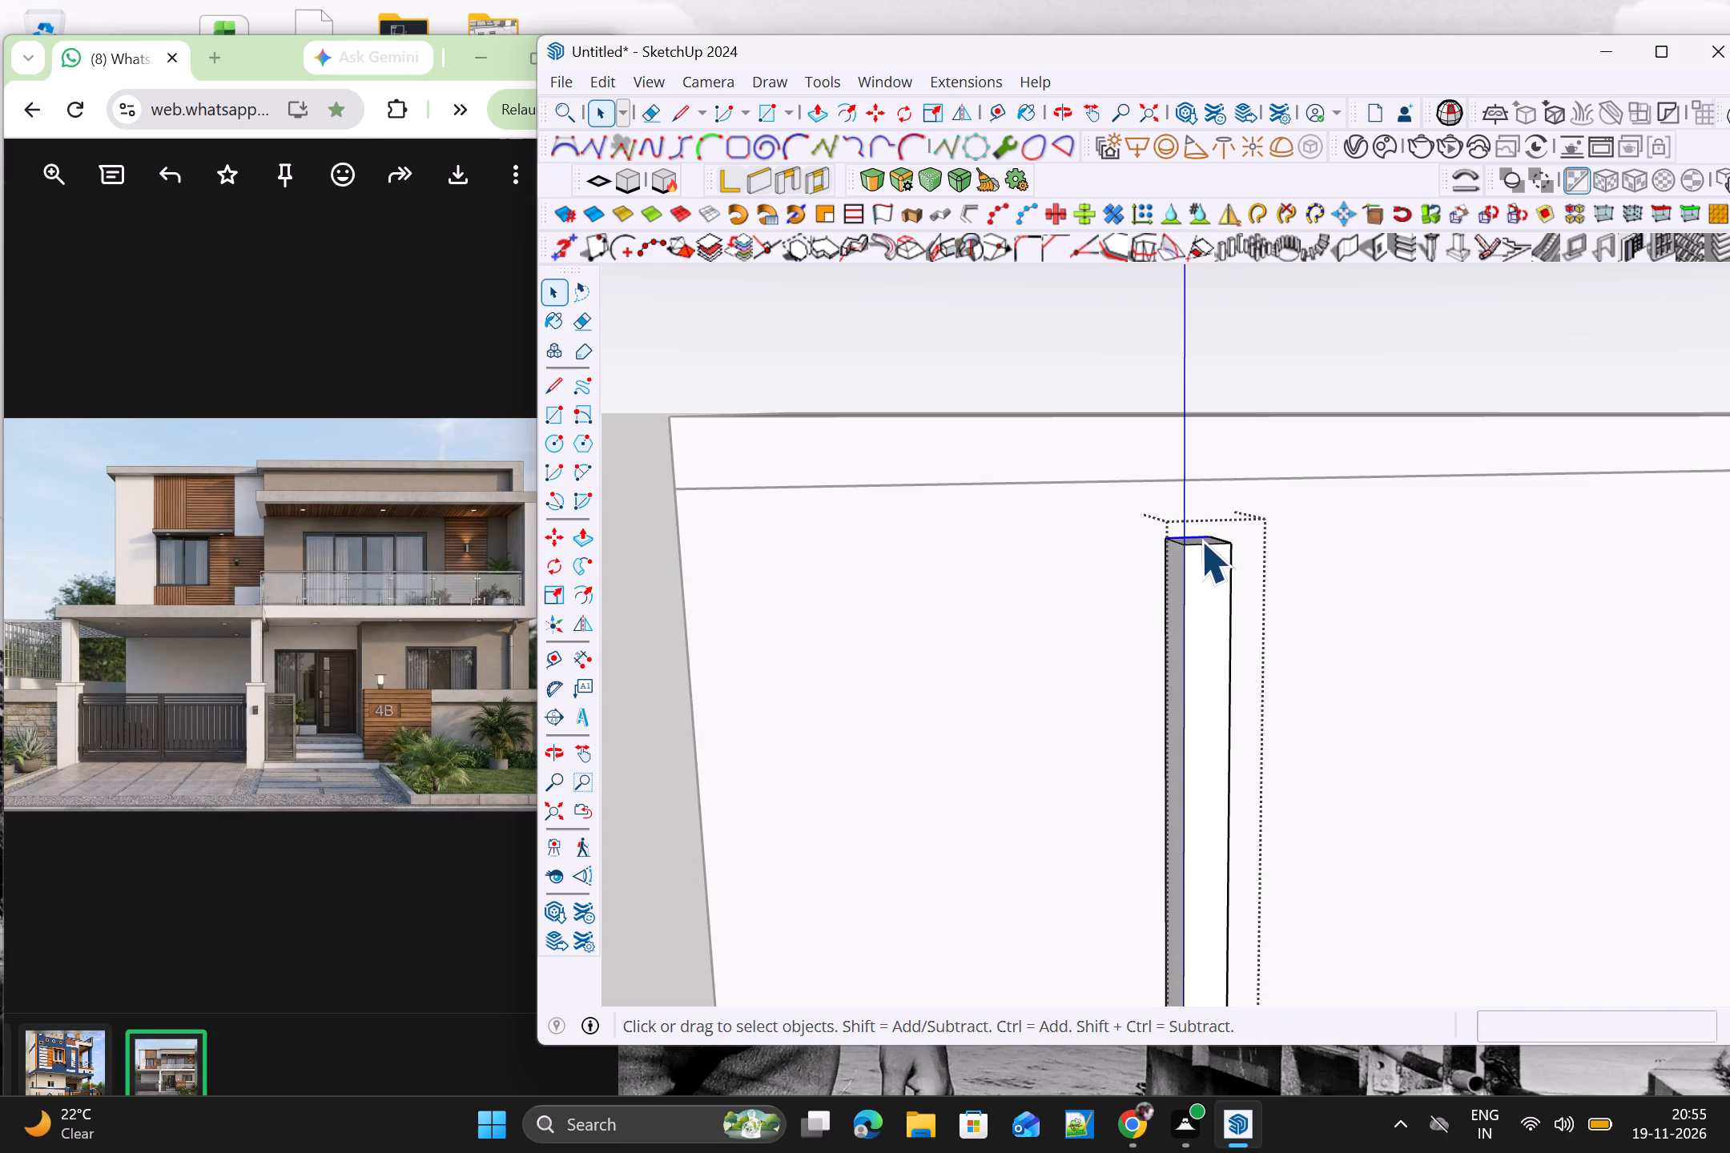
left_click(1200, 551)
middle_click_drag(1200, 571, 1177, 696)
scroll(1177, 697, "down", 1)
scroll(1195, 539, "up", 4)
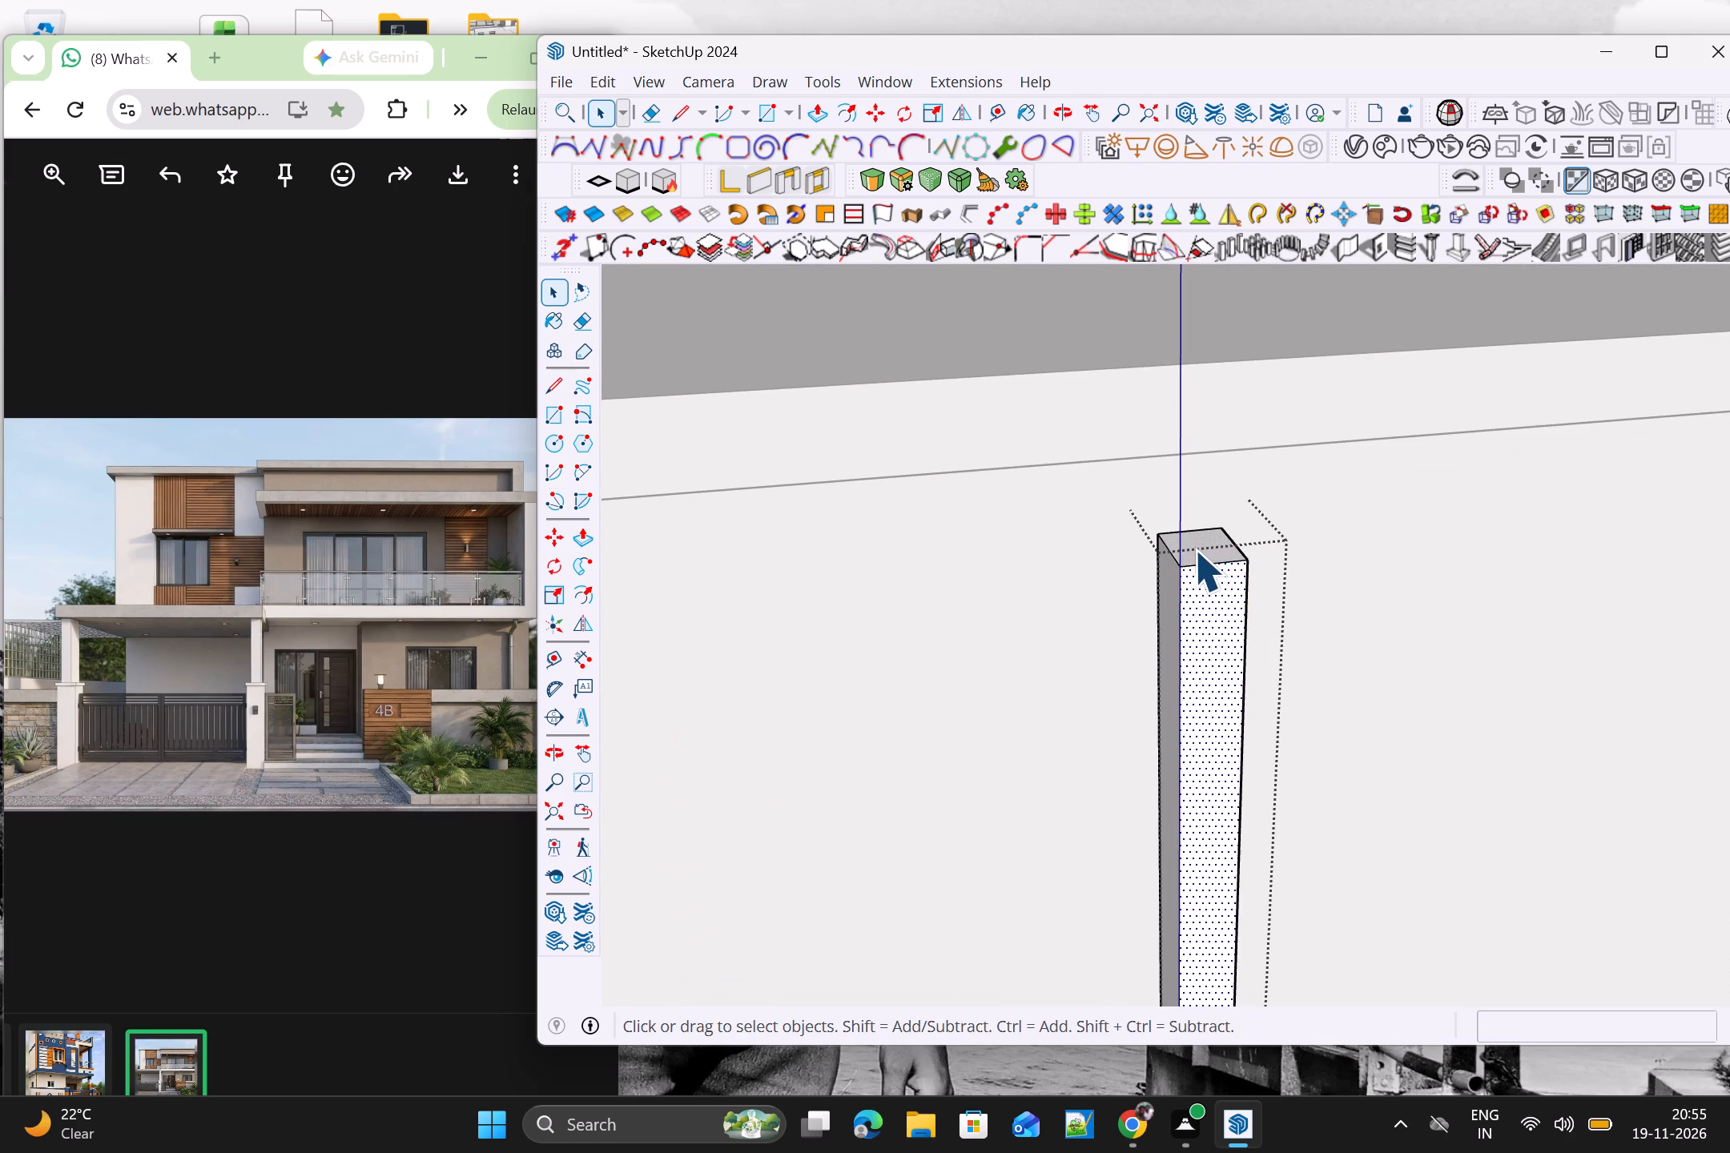
left_click(1194, 548)
key("p")
left_click(1201, 533)
scroll(1201, 485, "down", 4)
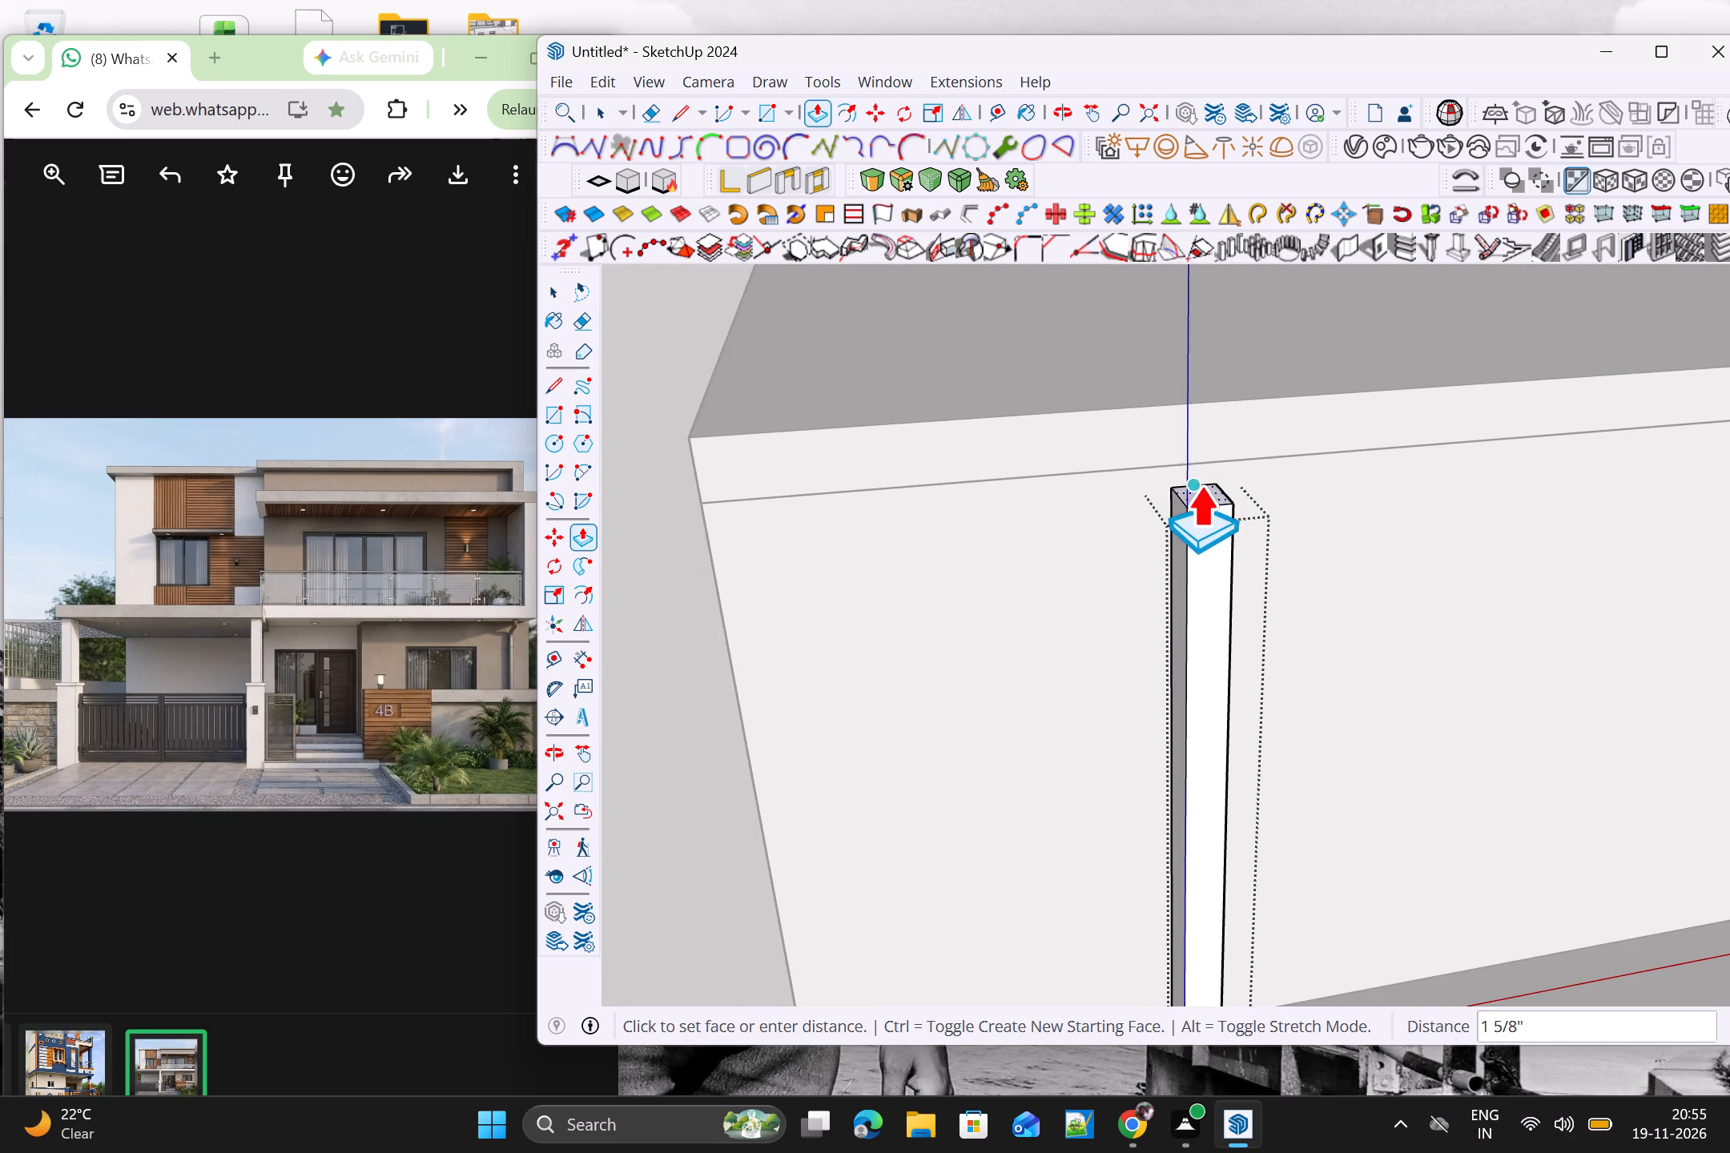
middle_click_drag(1201, 482, 1232, 304)
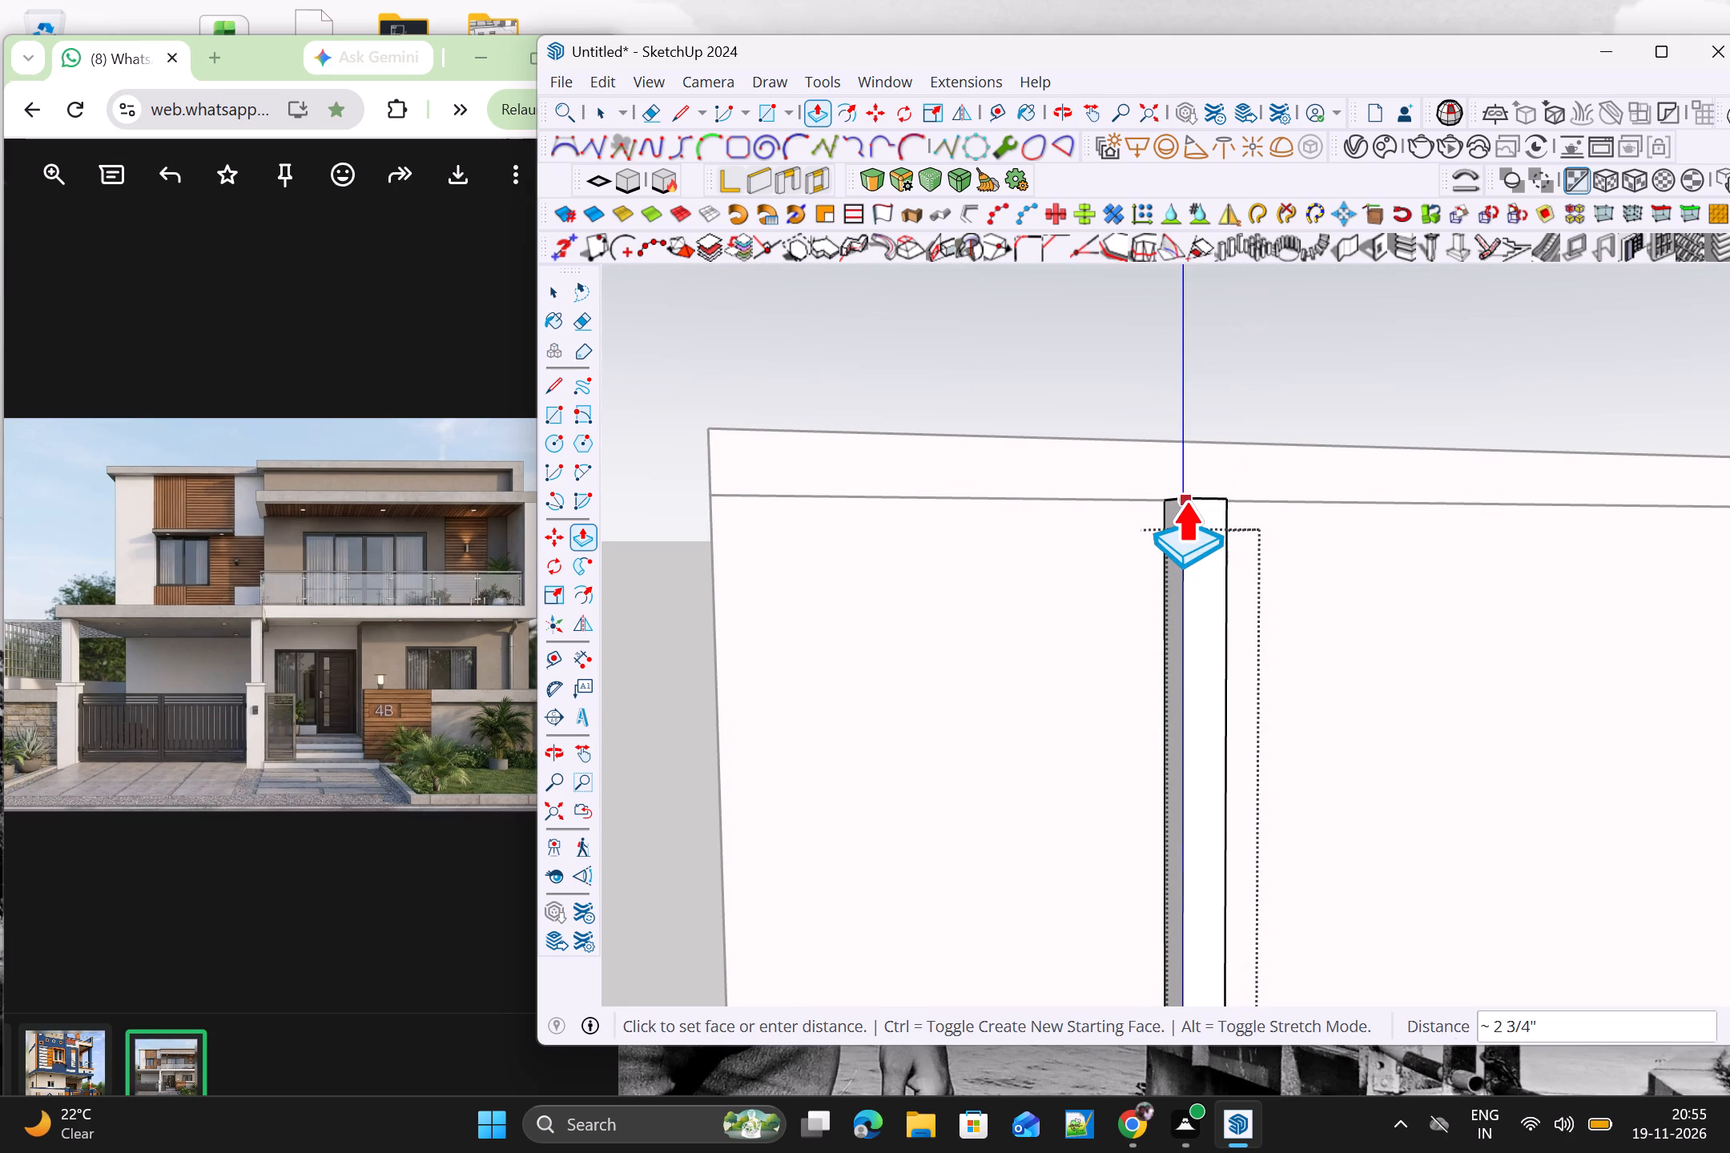
left_click(1185, 499)
key("space")
key("Escape")
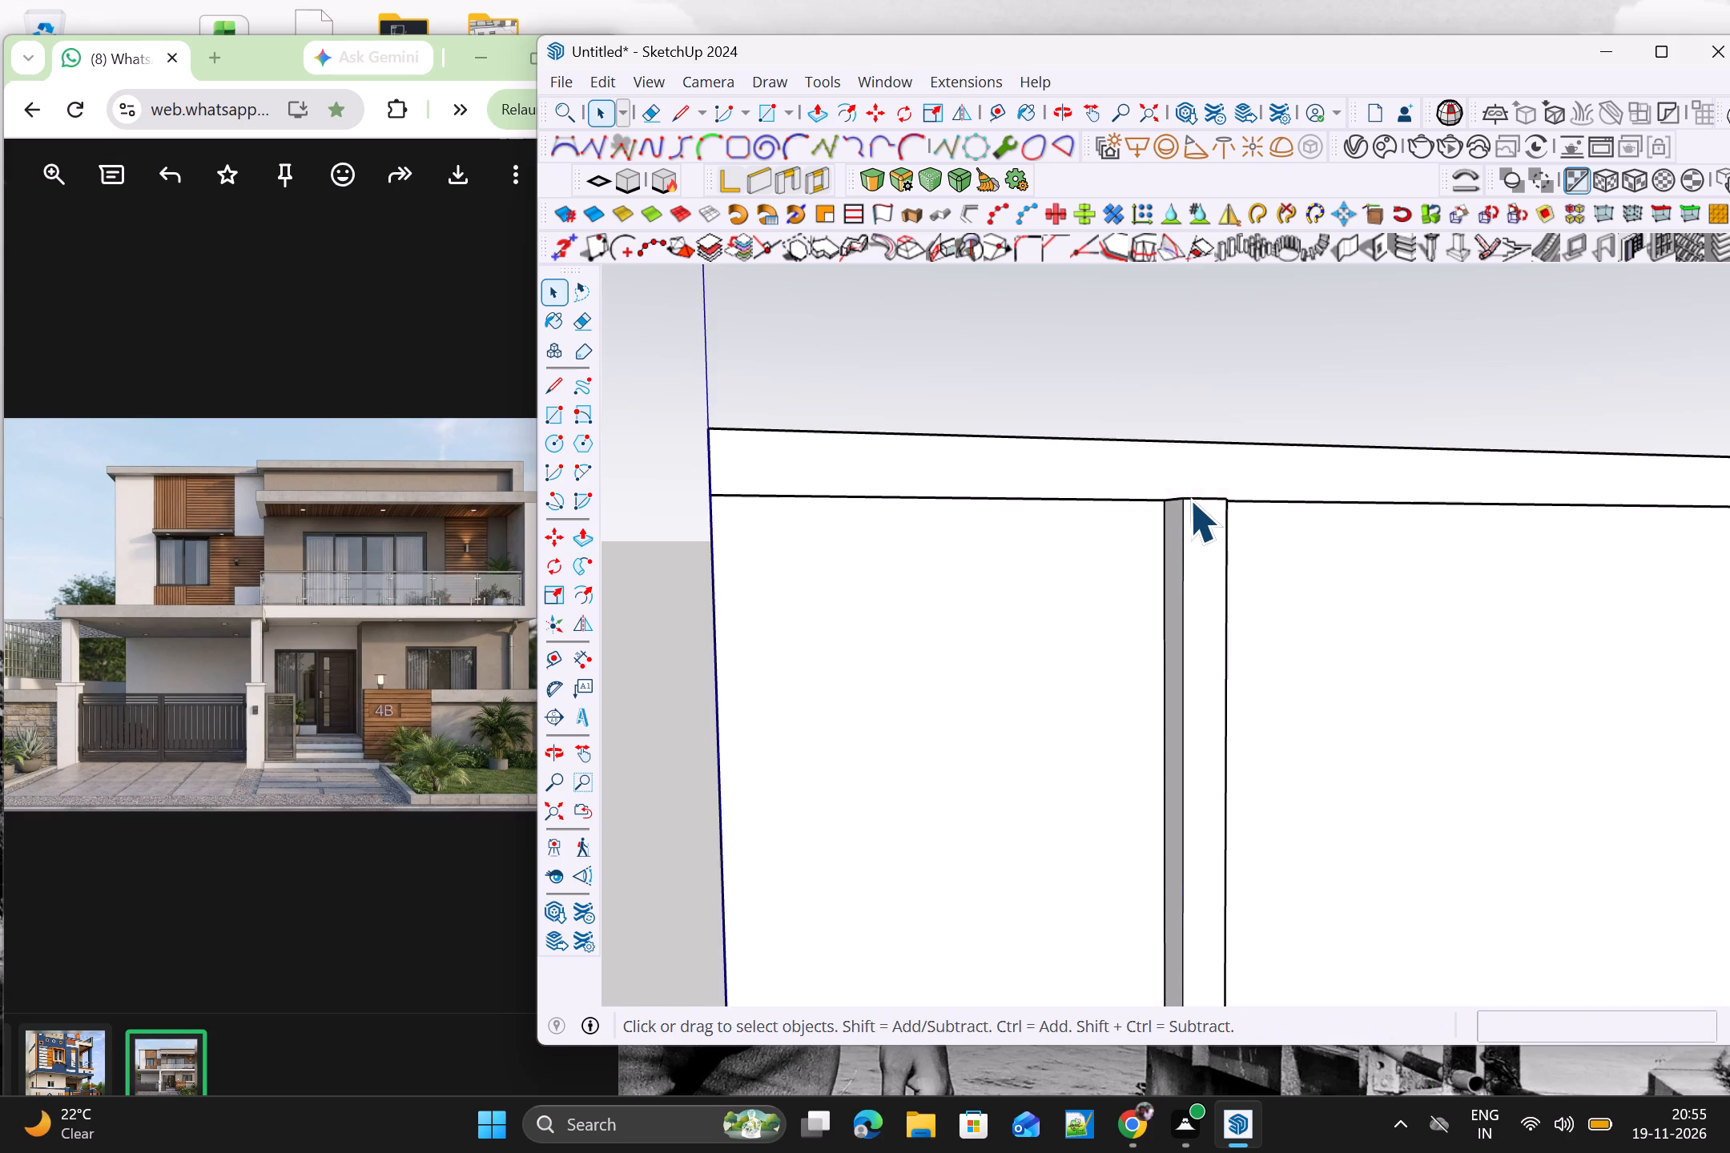
Copy the extended vertical strip about 7' 3 1/16" horizontally to the wall's far edge beside the balcony.
scroll(1177, 515, "down", 10)
key("m")
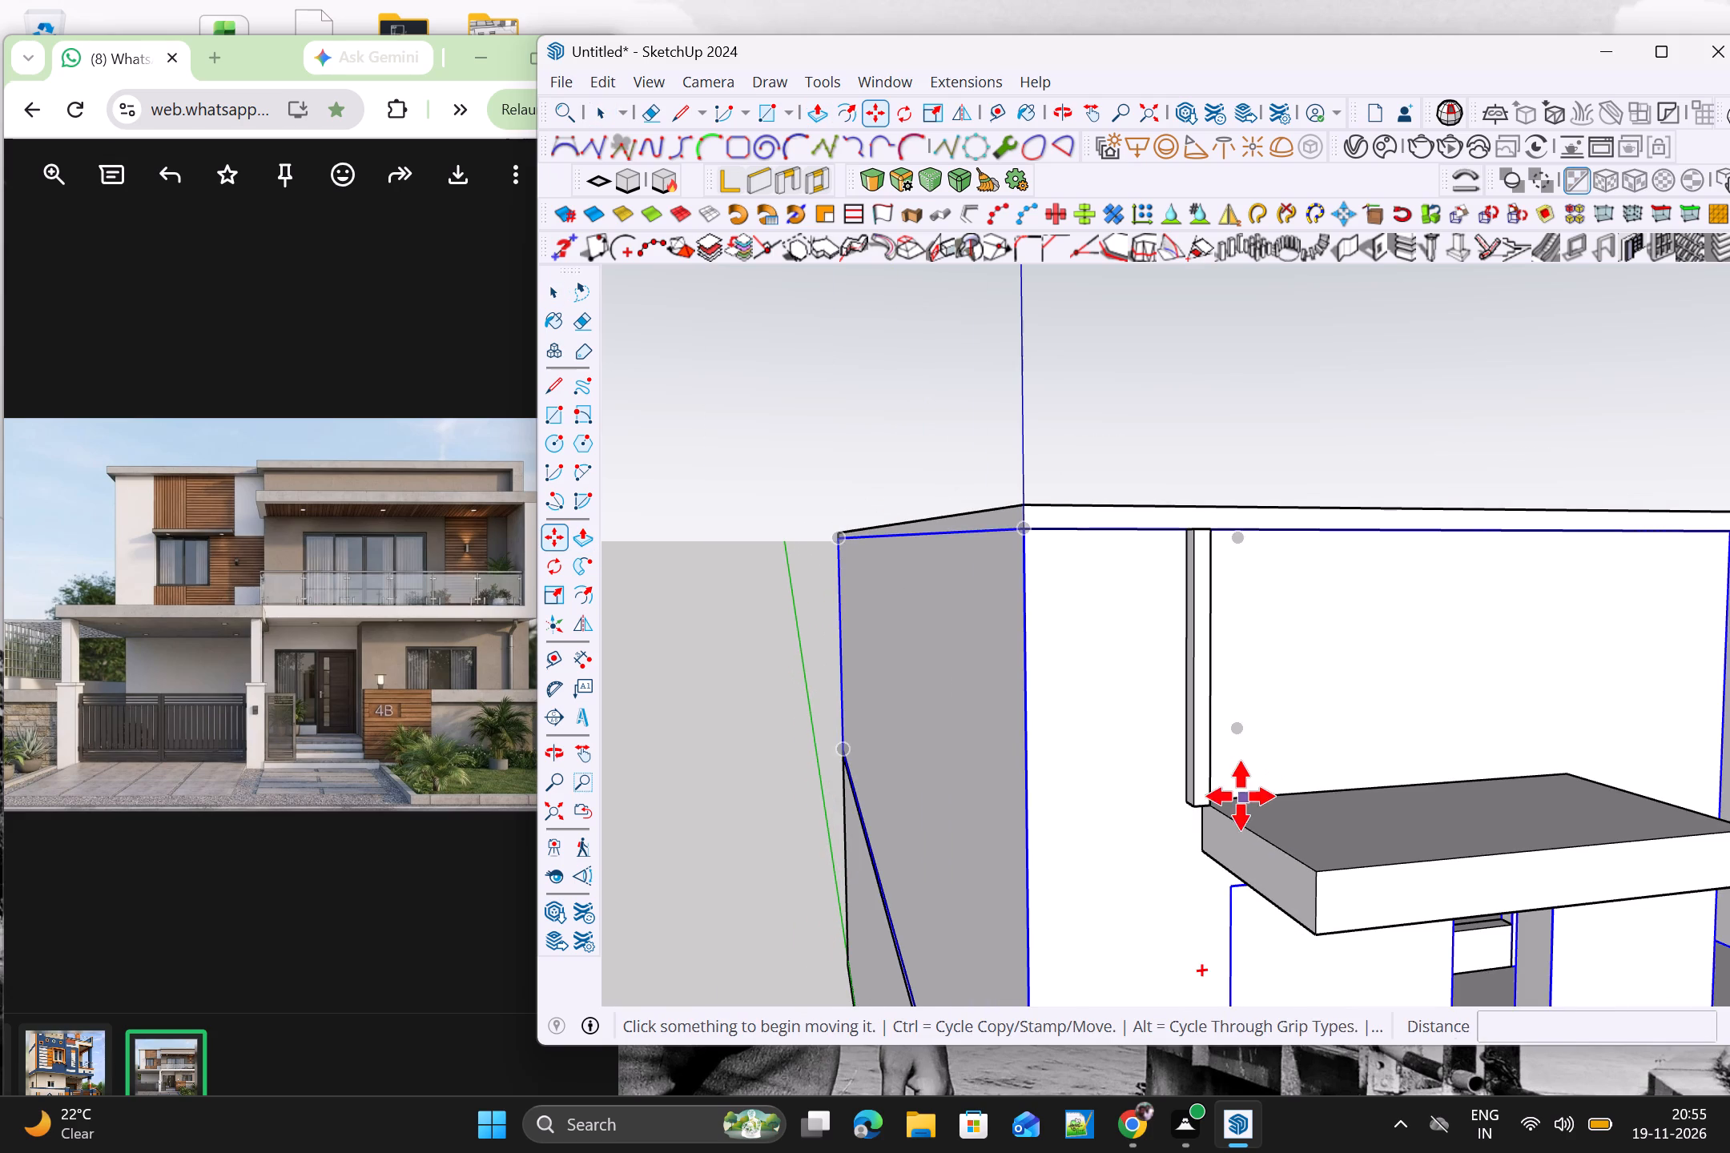
left_click(1212, 805)
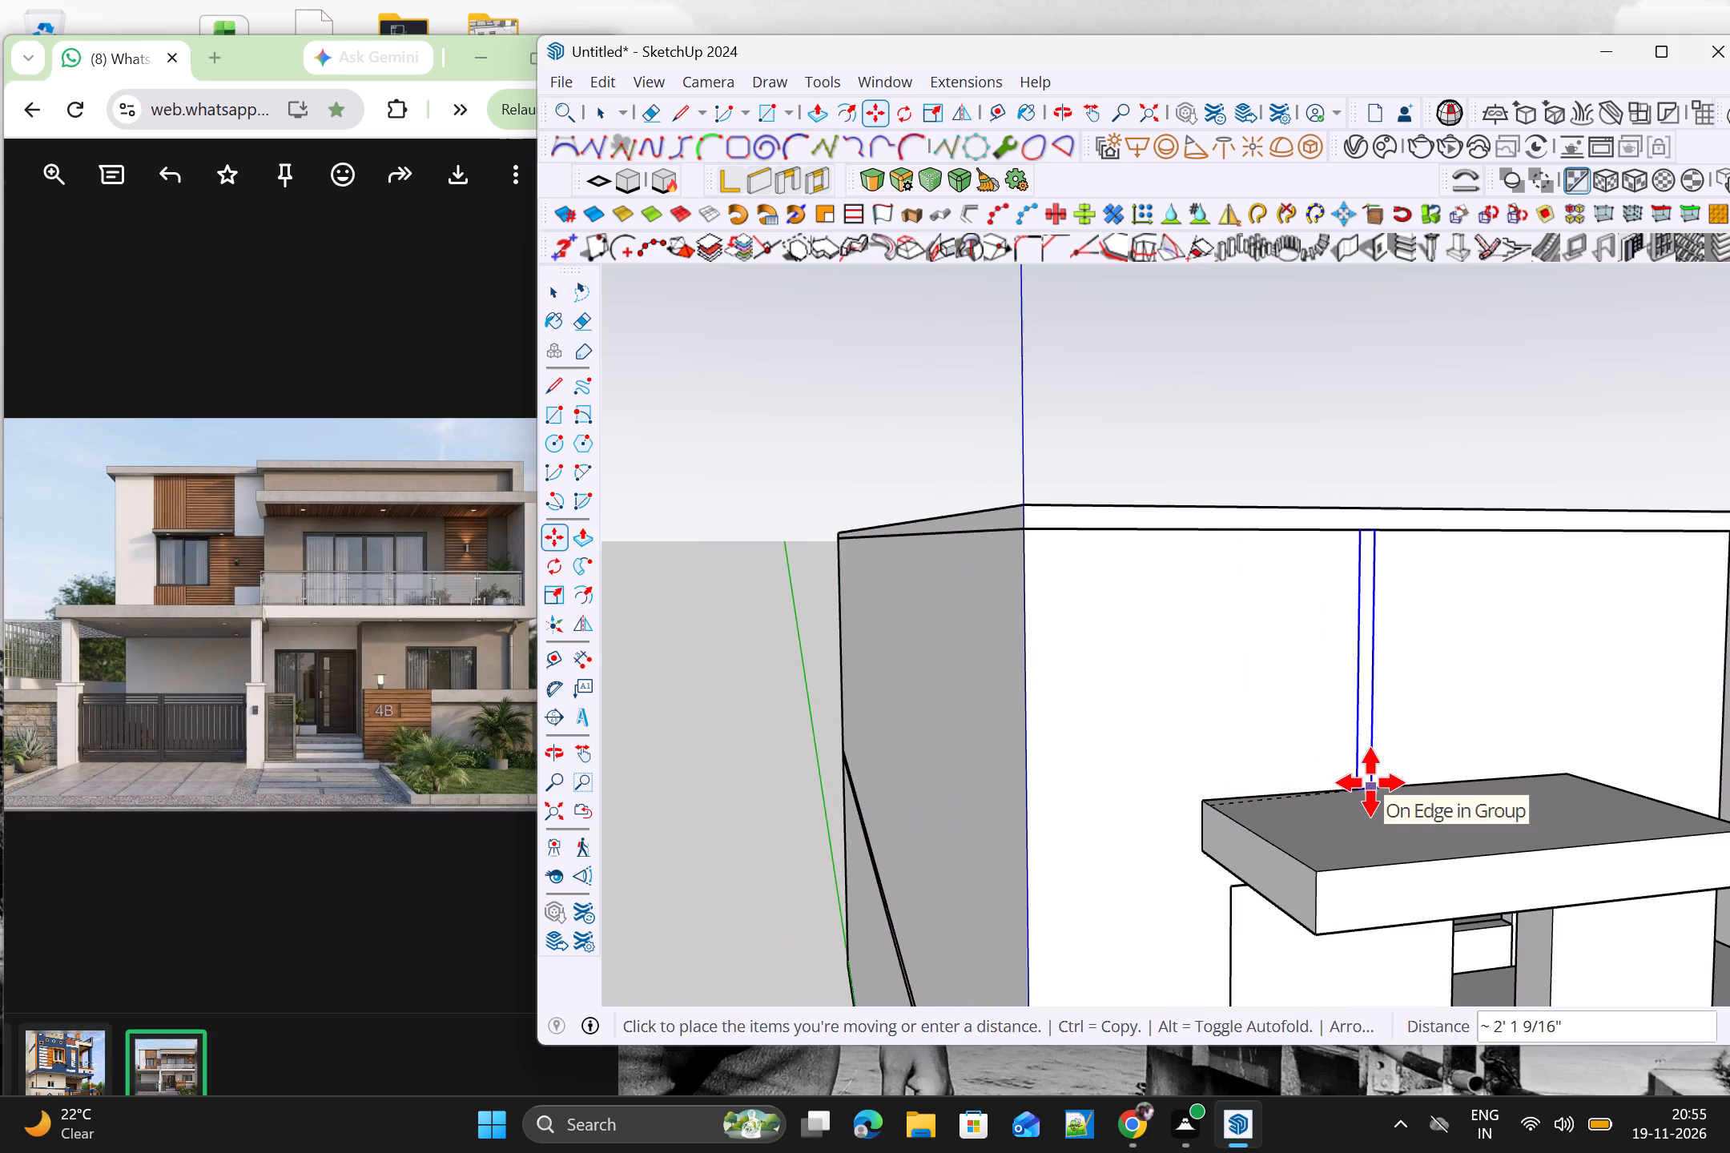
scroll(1654, 758, "down", 2)
middle_click_drag(1651, 761, 1553, 784, "shift")
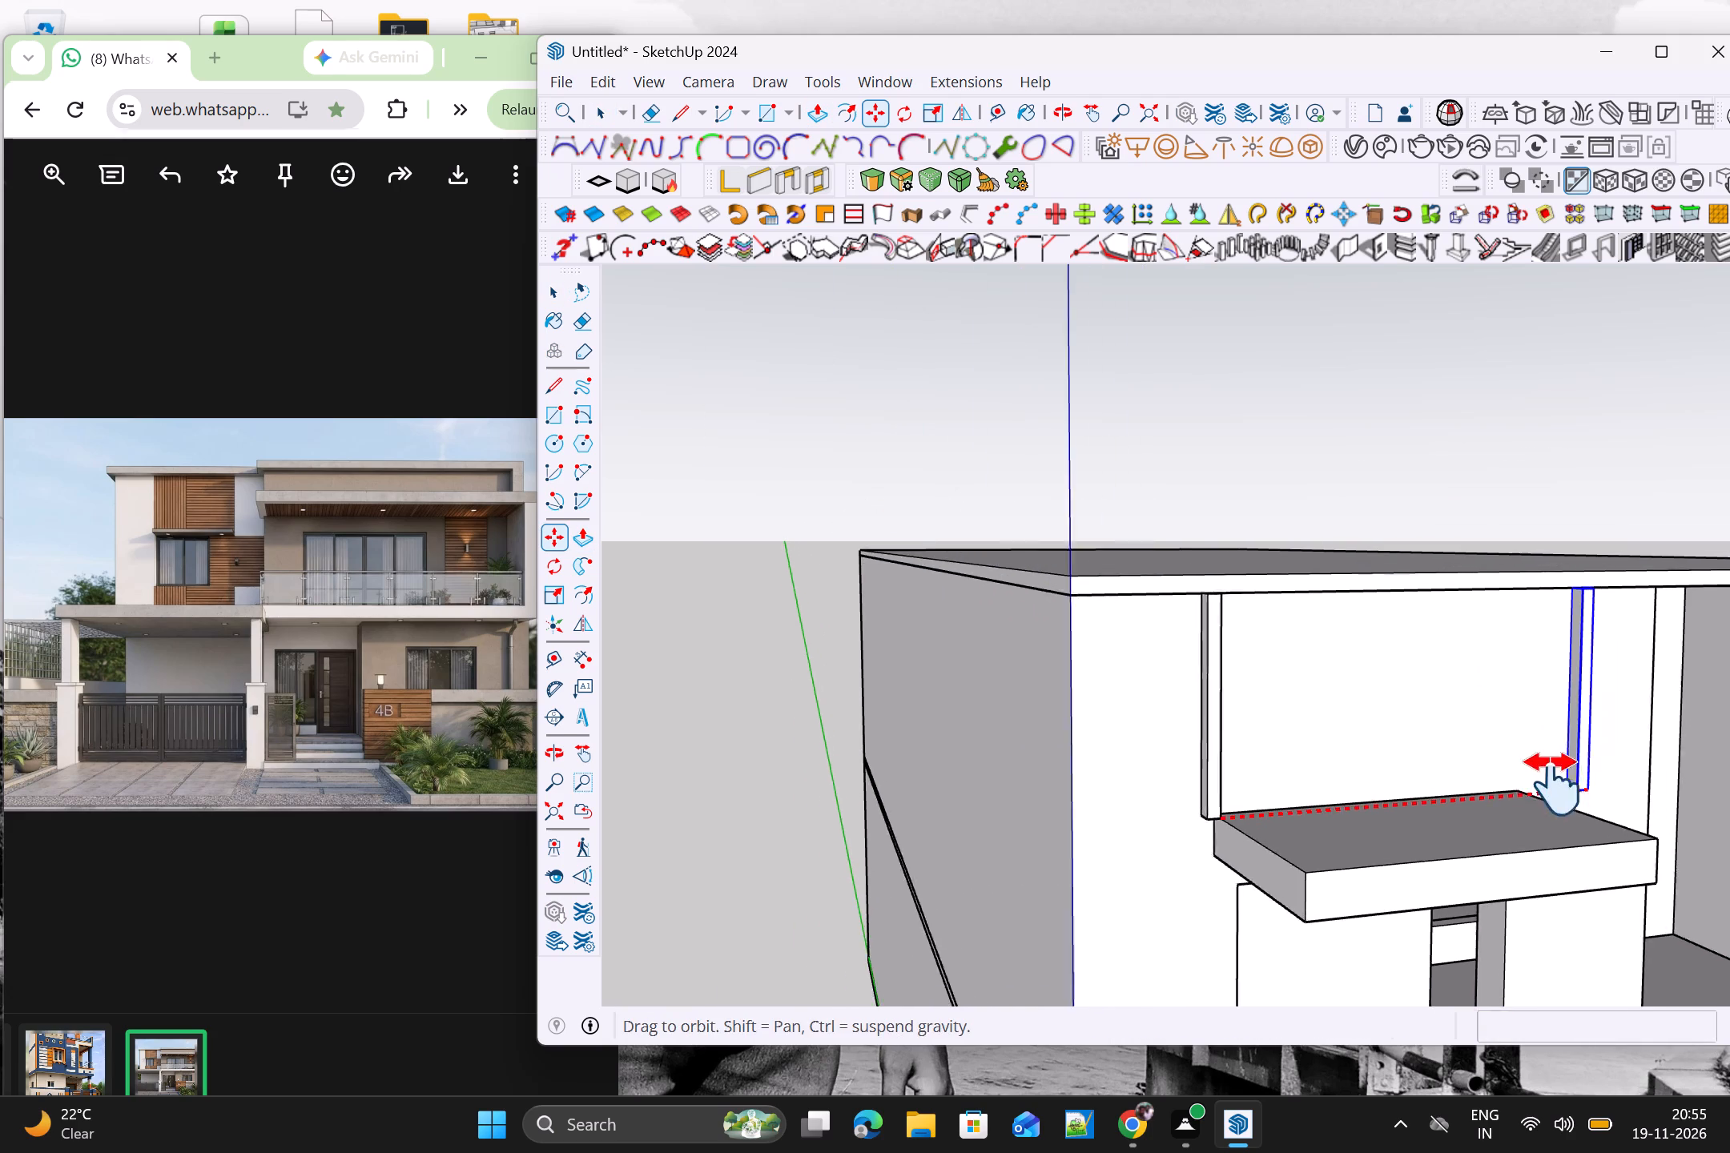
middle_click_drag(1553, 784, 1470, 786, "shift")
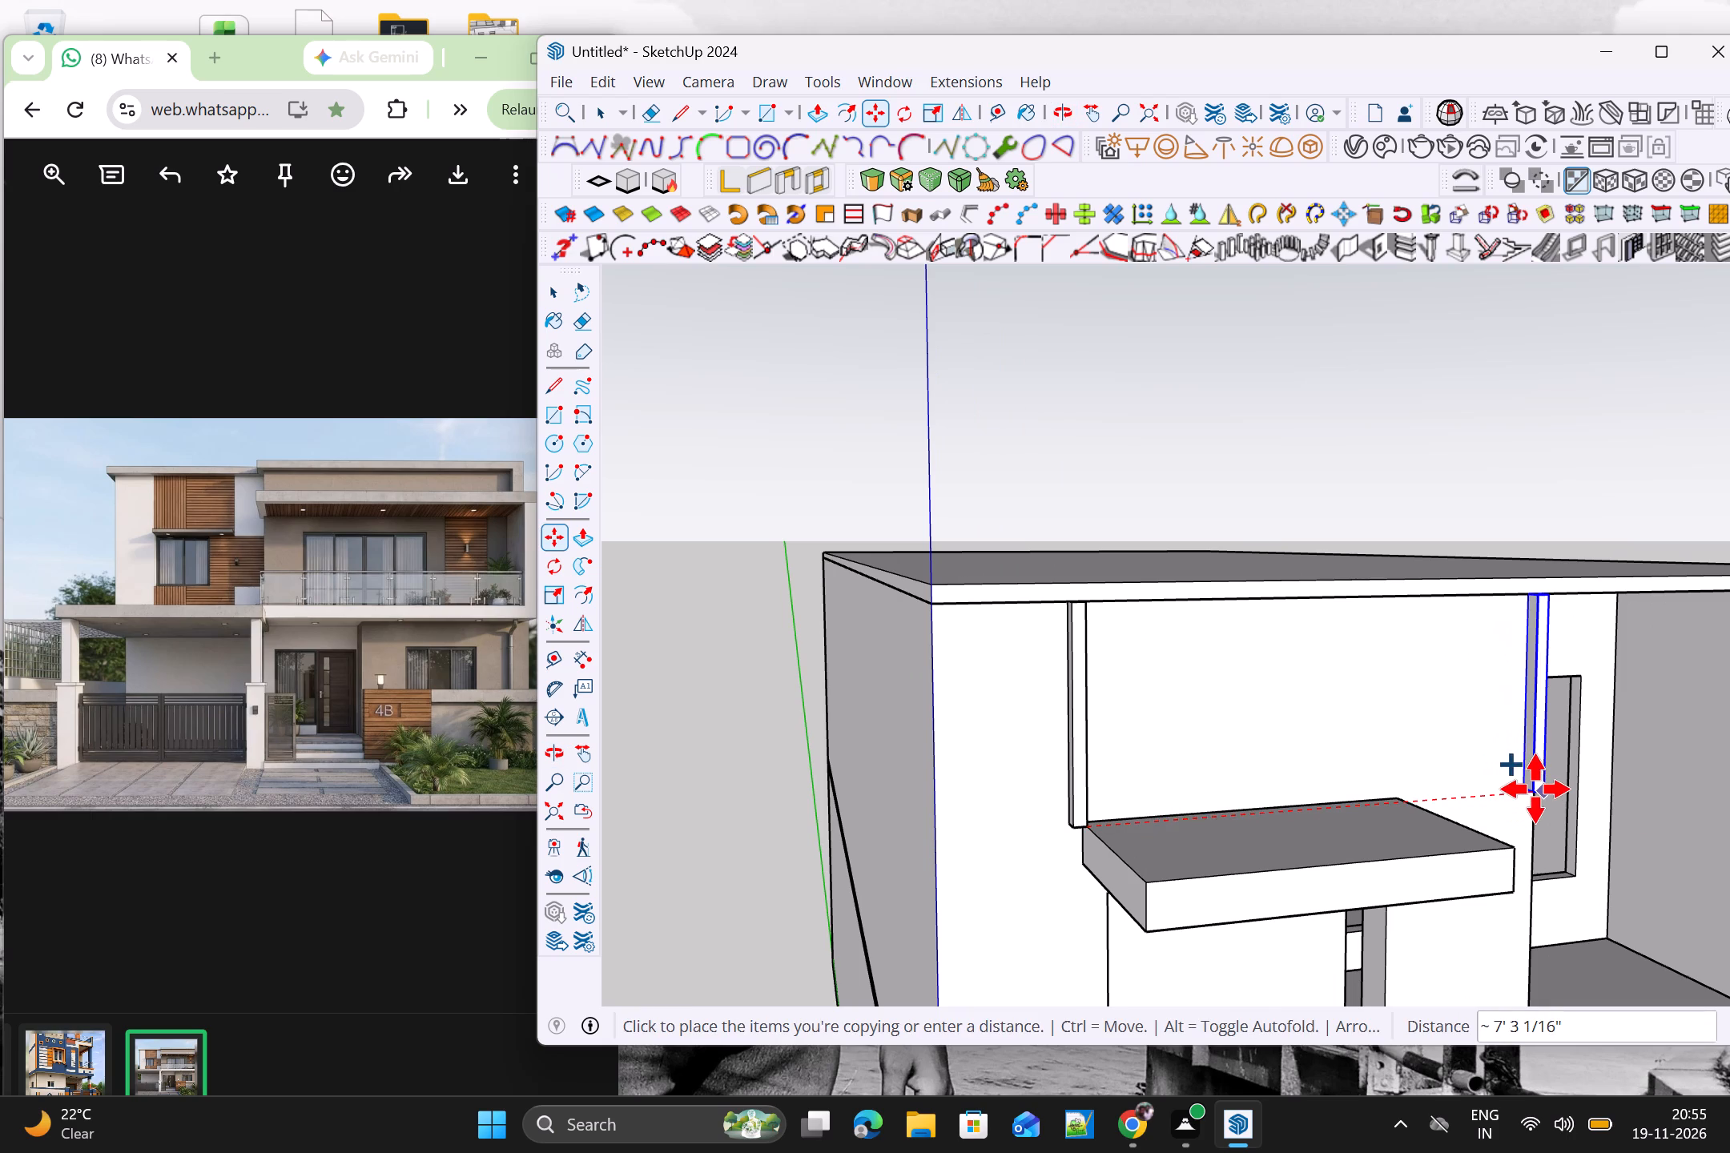
left_click(1534, 789)
scroll(1293, 789, "down", 3)
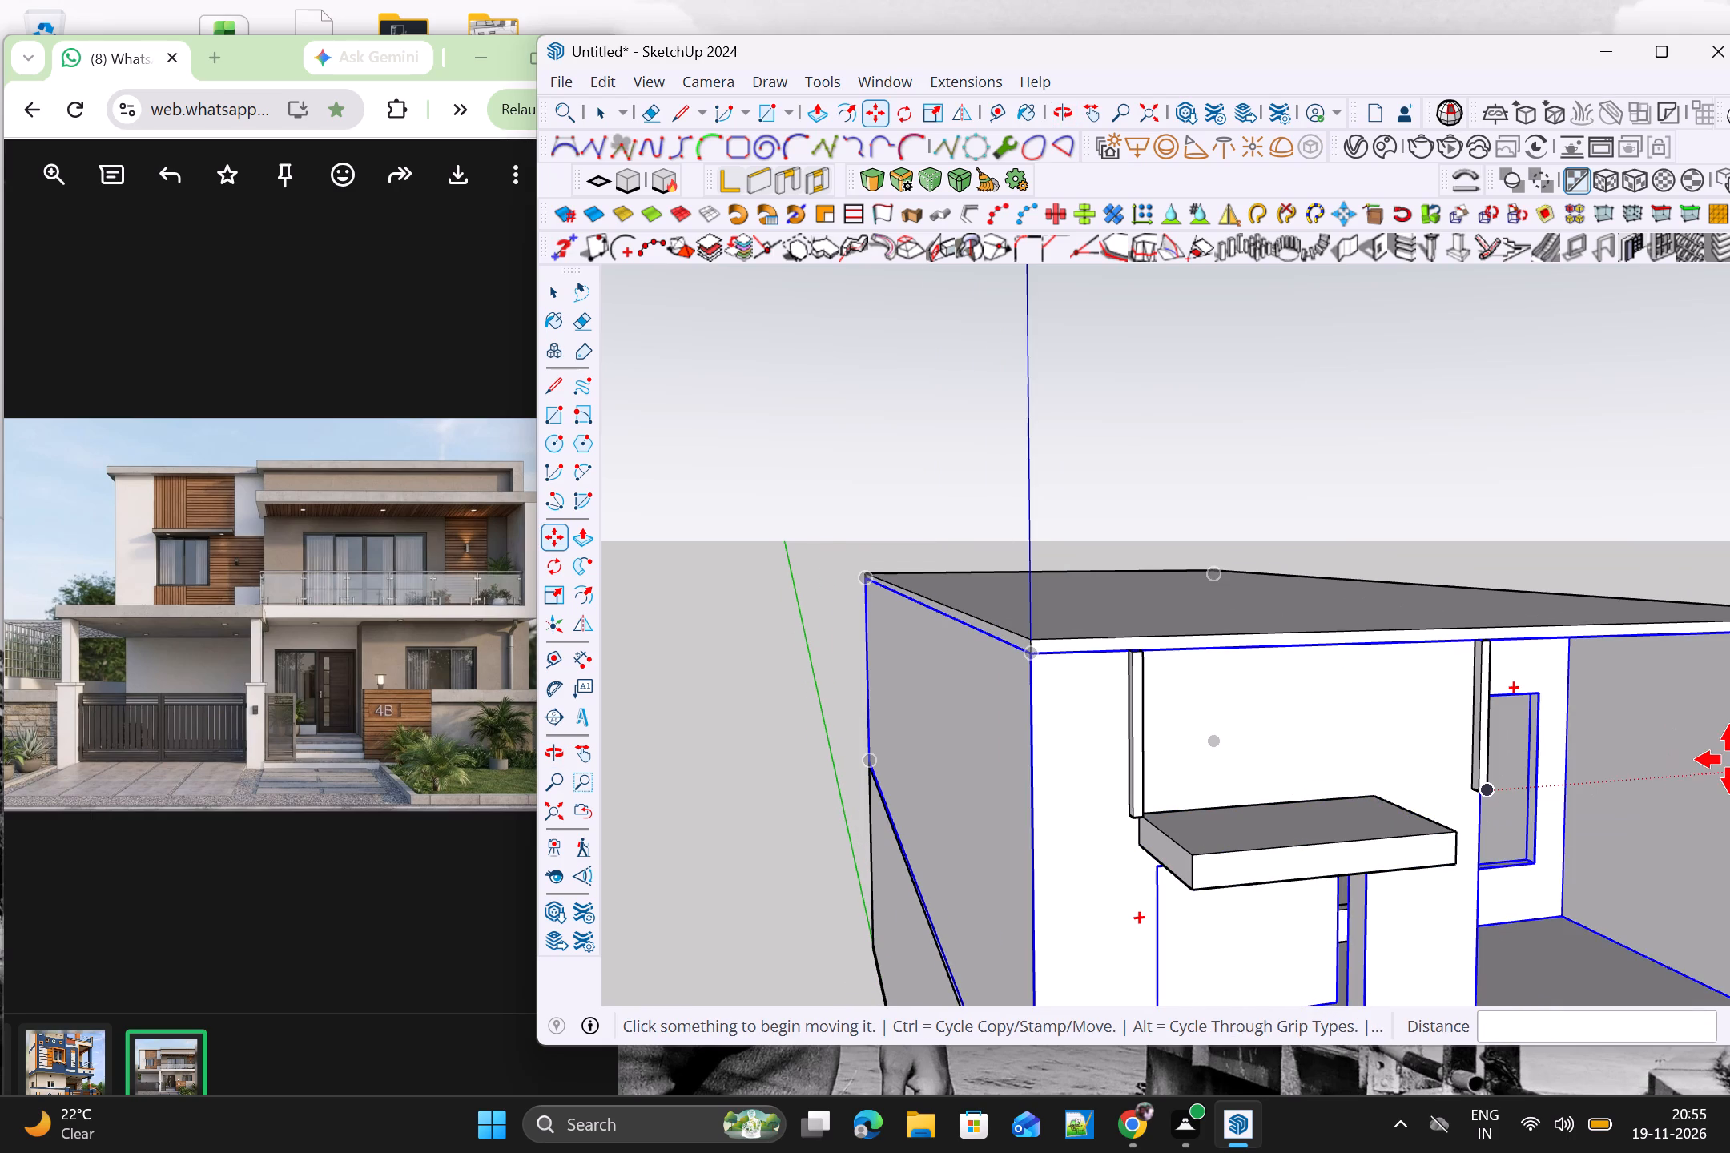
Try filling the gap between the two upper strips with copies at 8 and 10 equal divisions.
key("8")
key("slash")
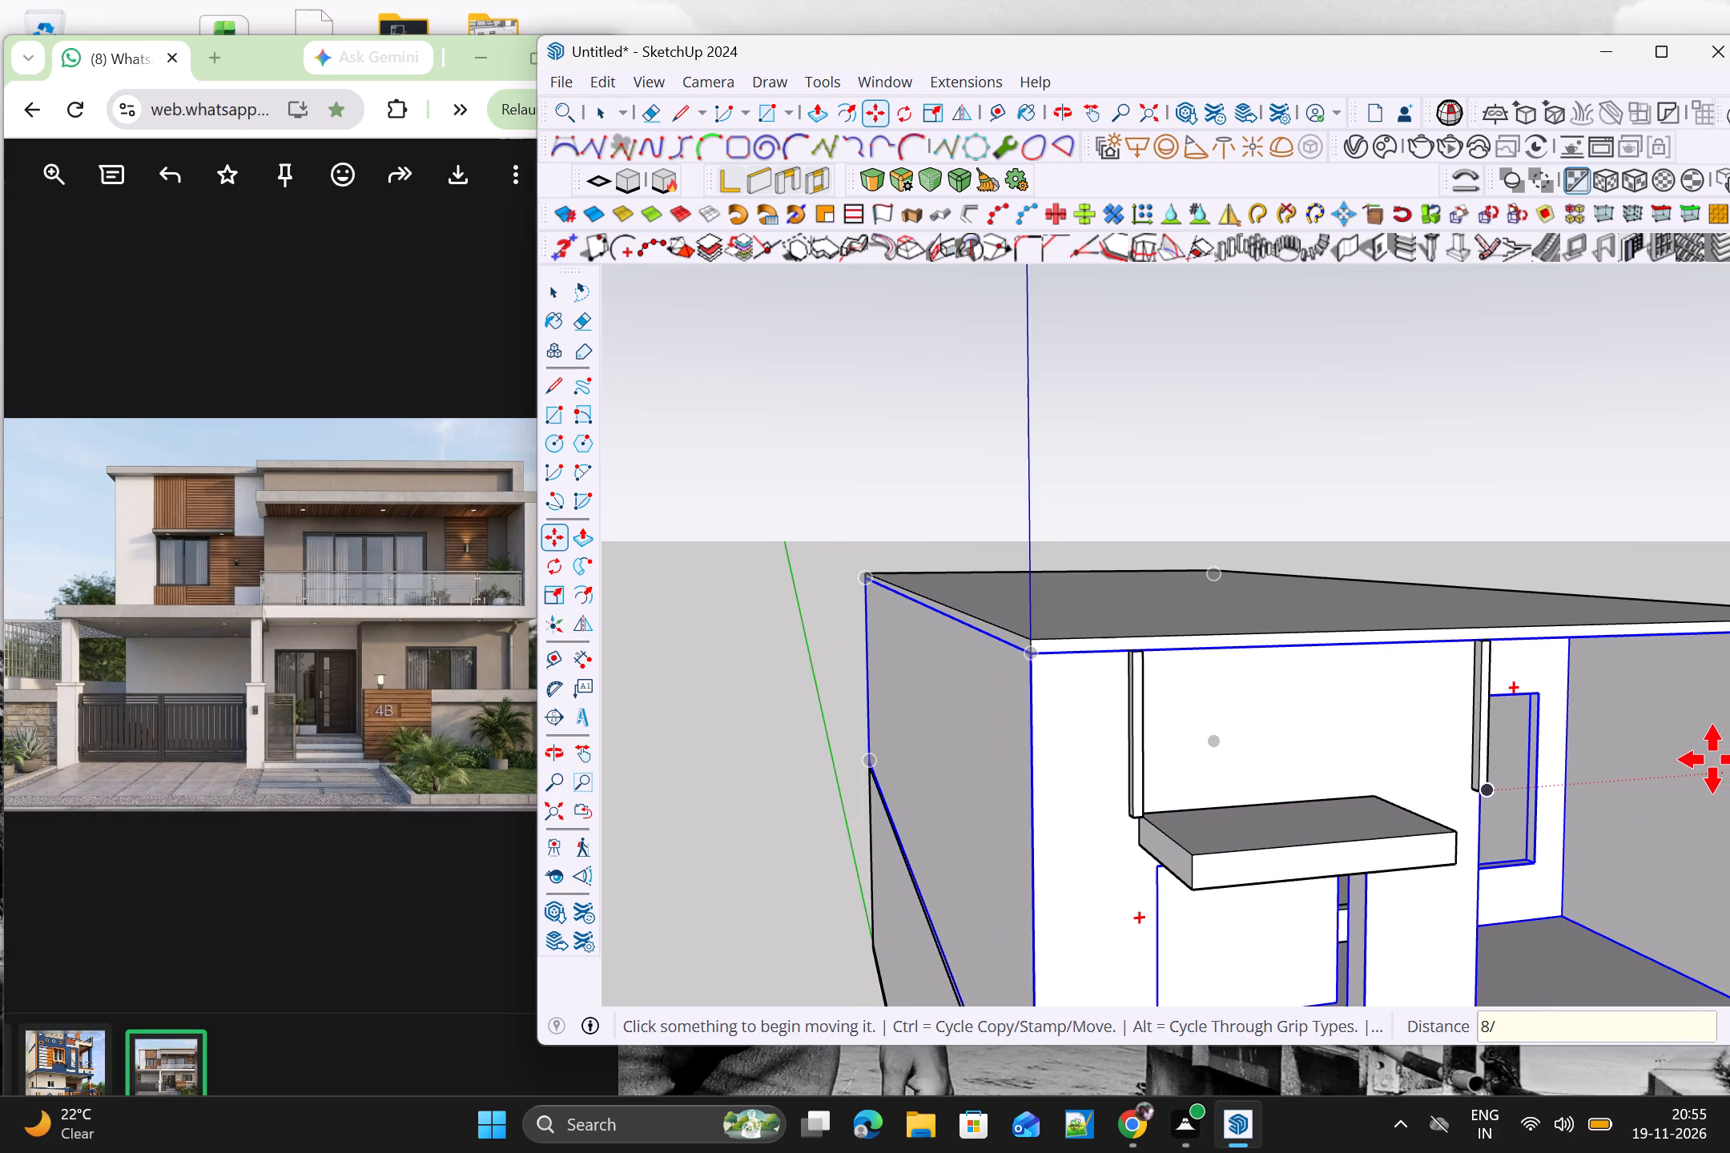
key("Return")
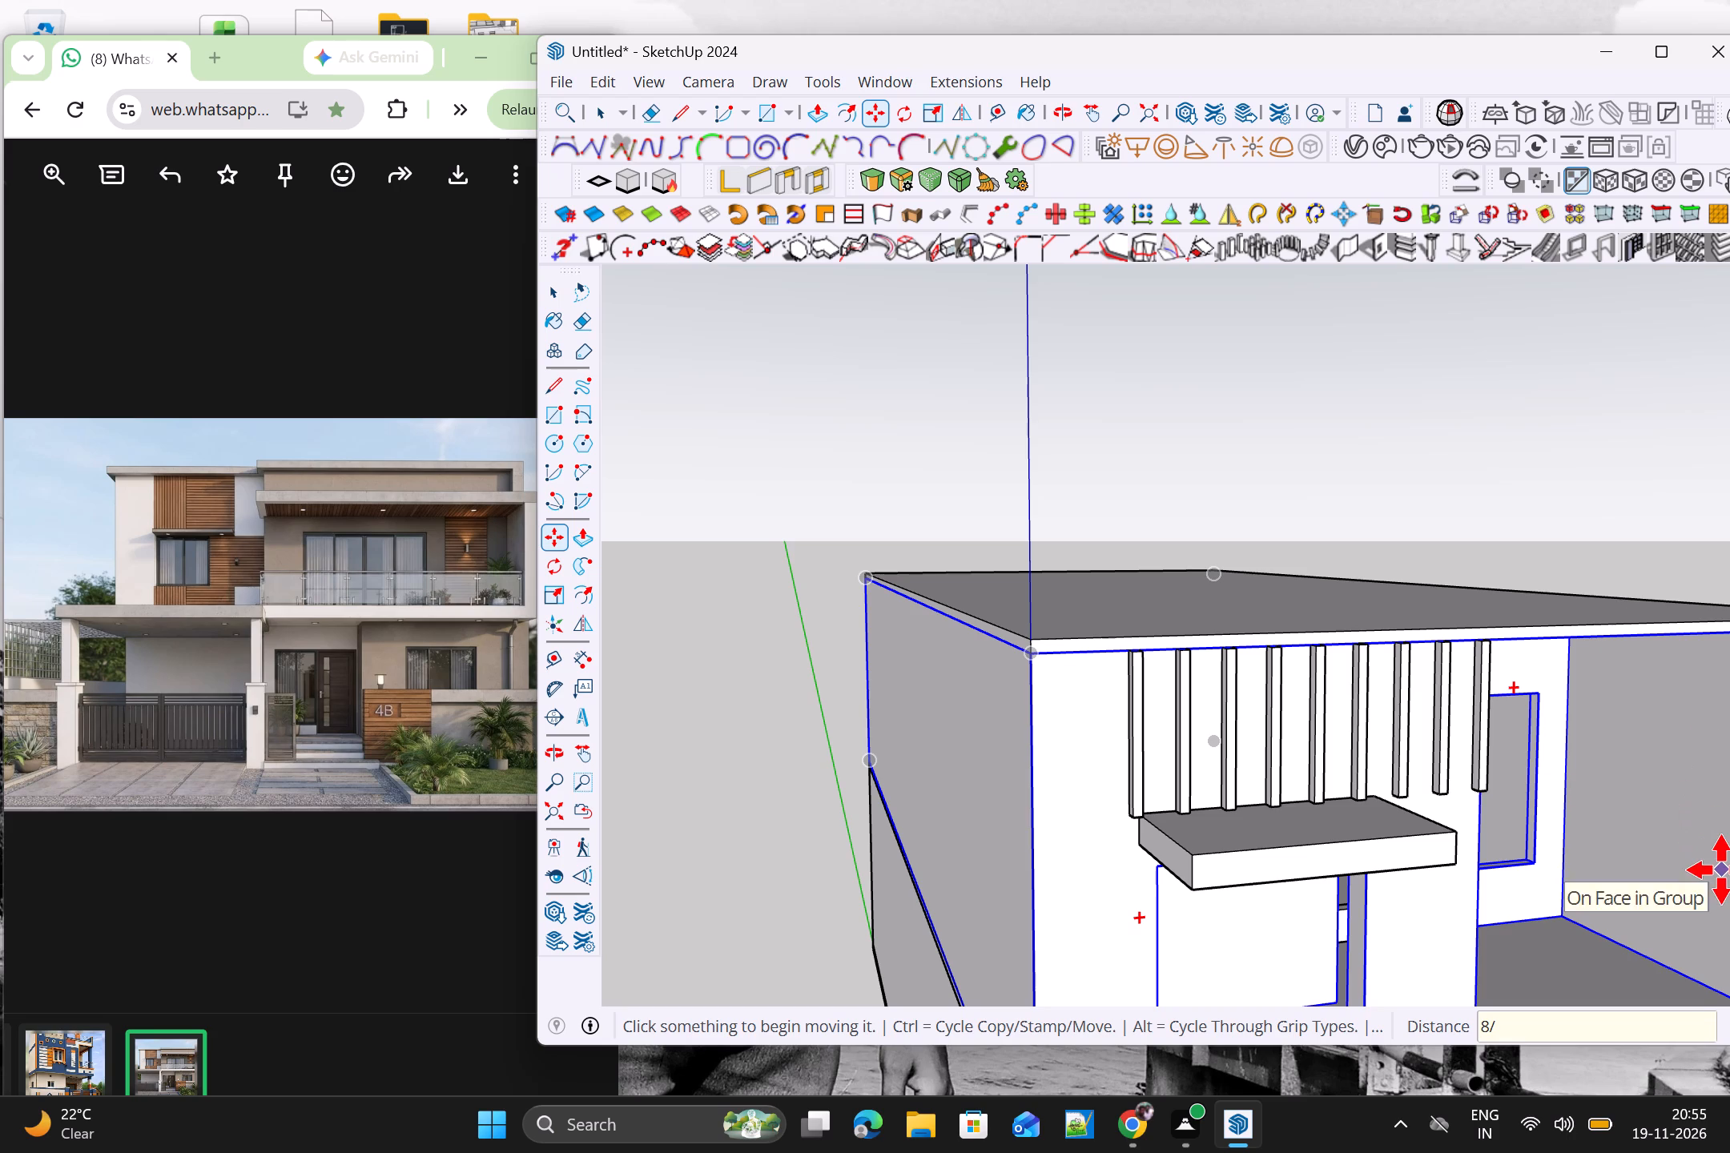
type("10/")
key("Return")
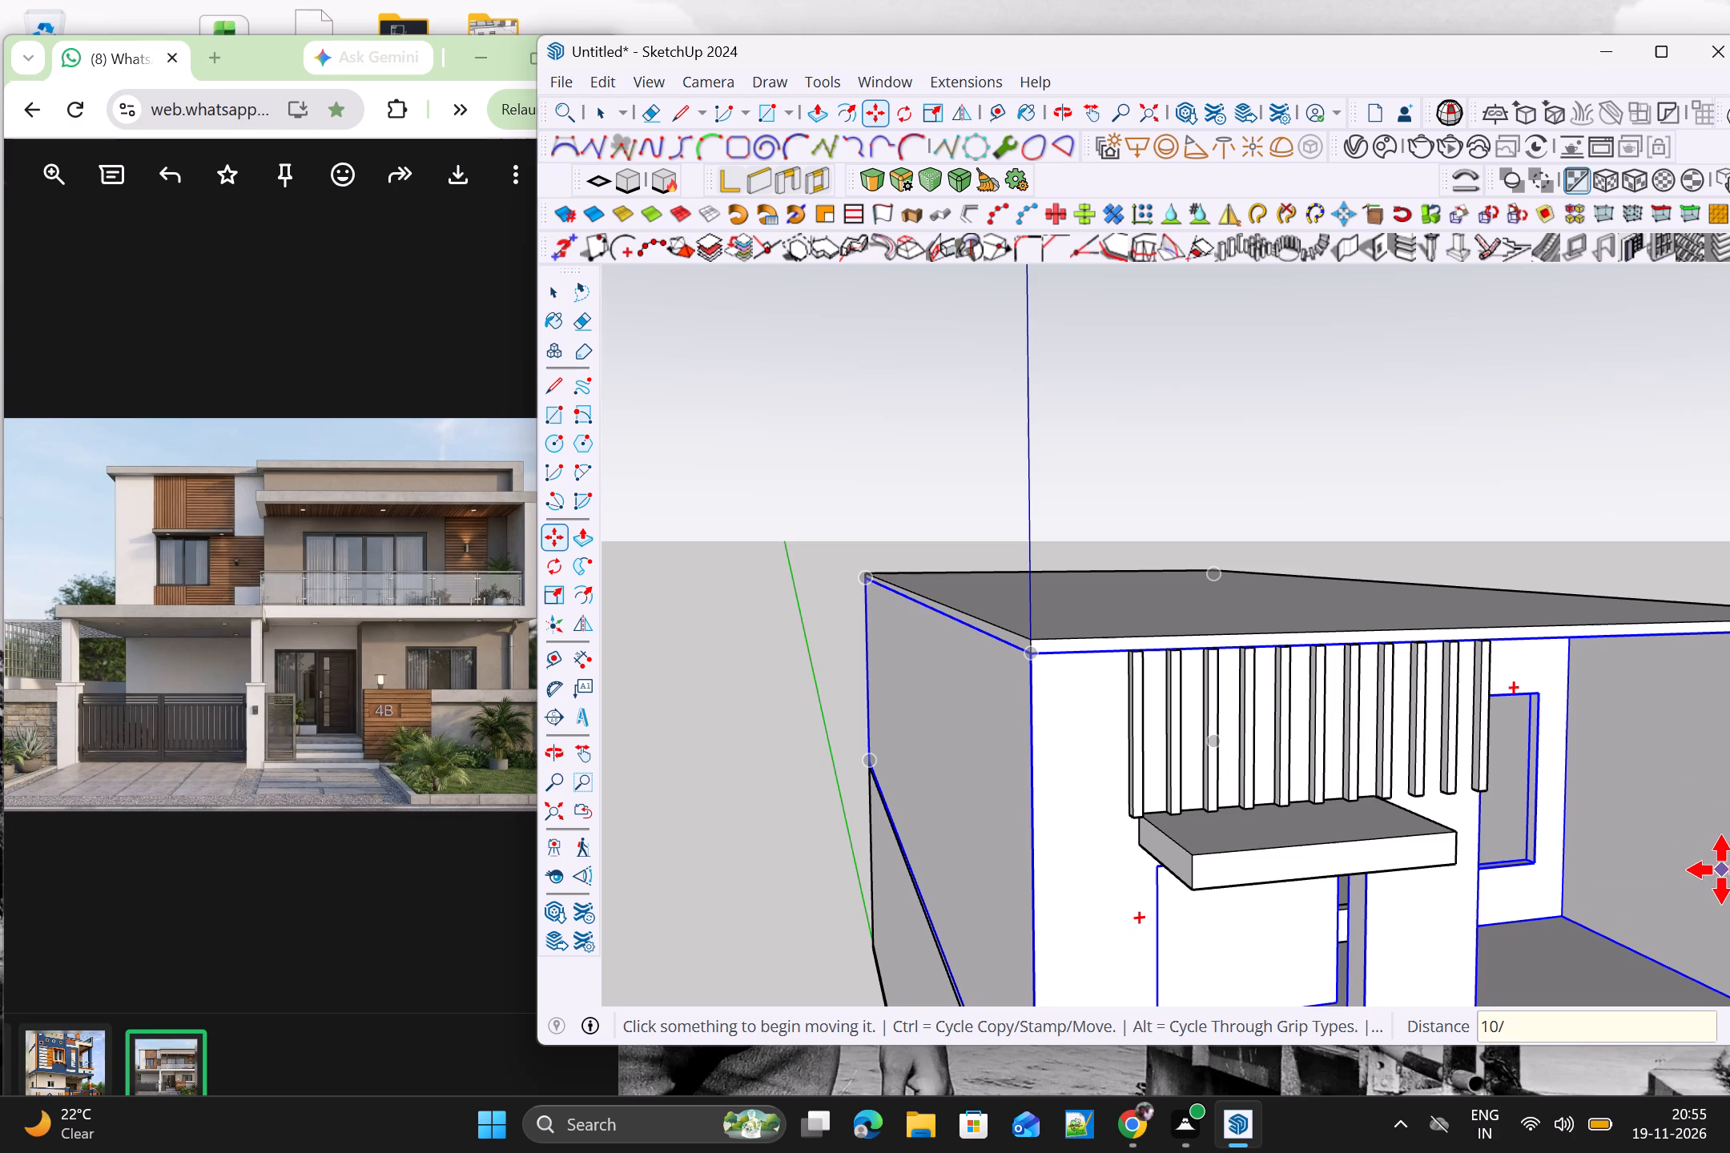
Fill the span between the two upper strips with evenly spaced copies at 25 divisions, and clear the selection.
type("25/")
key("Return")
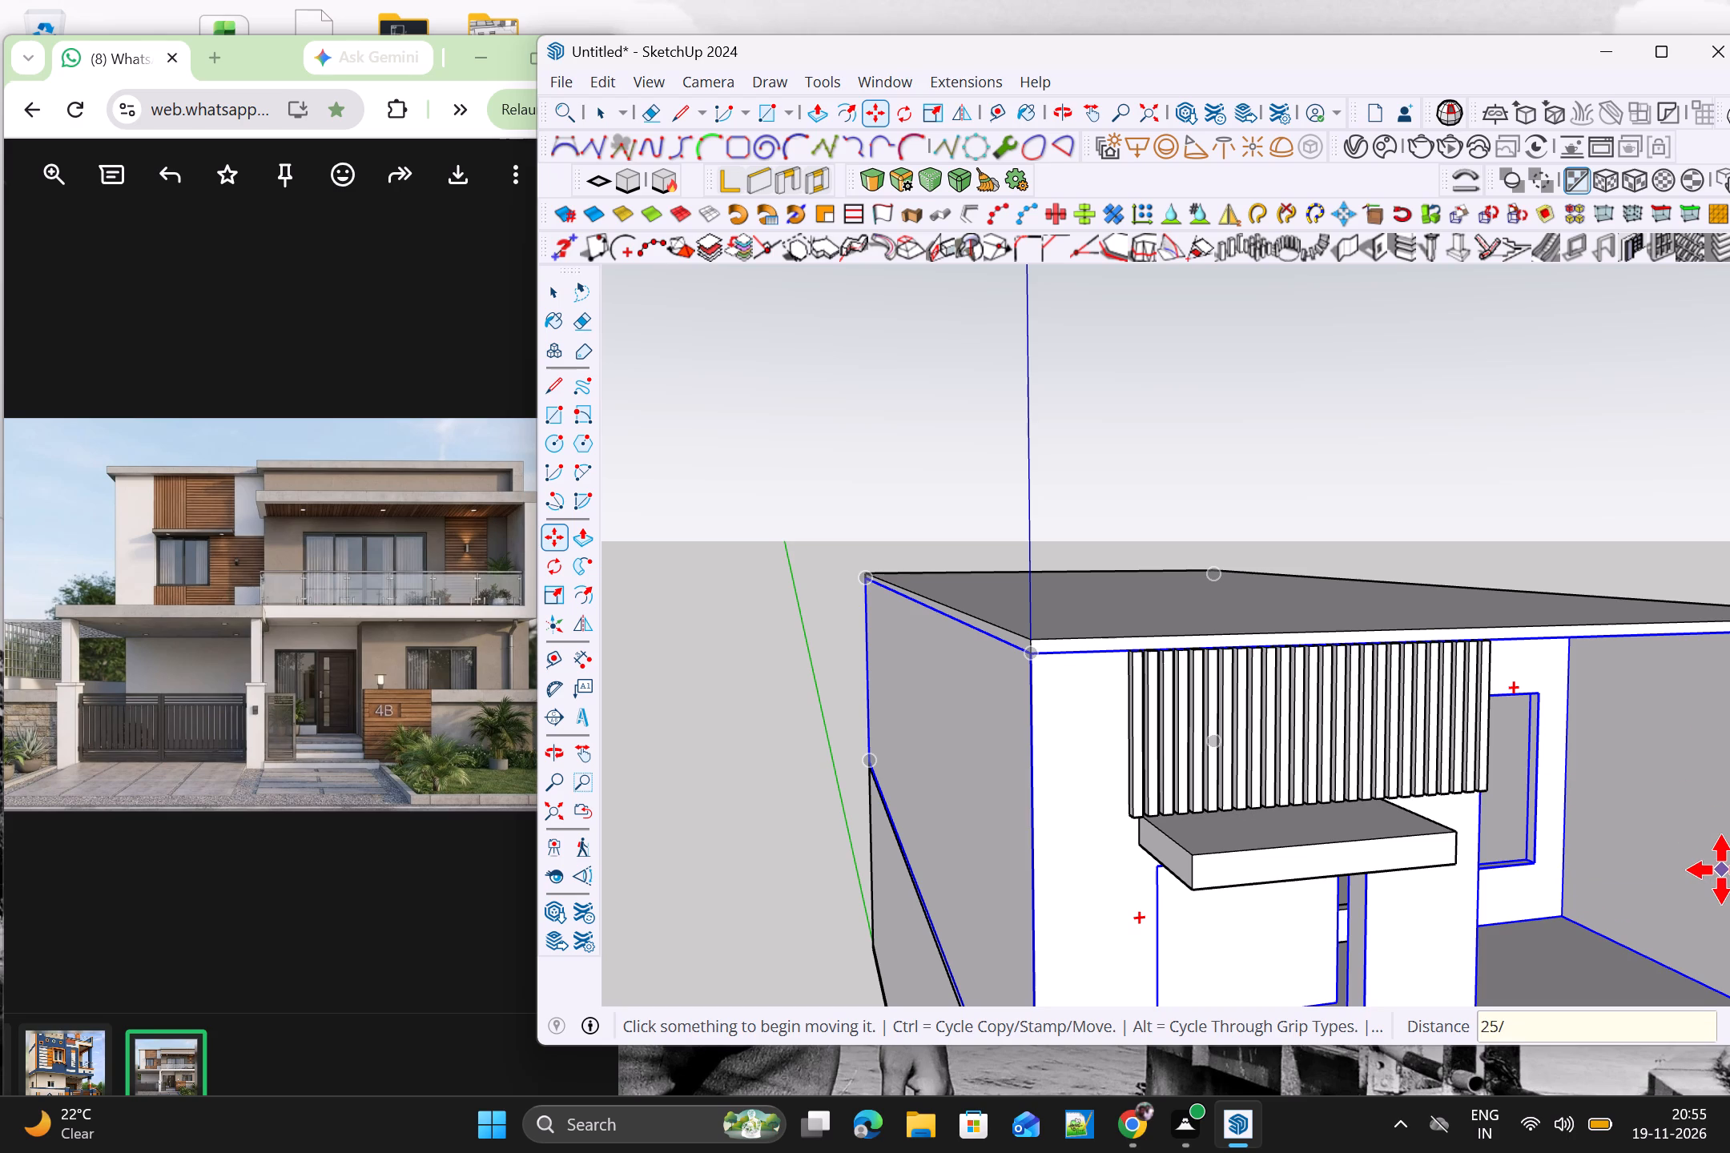
key("space")
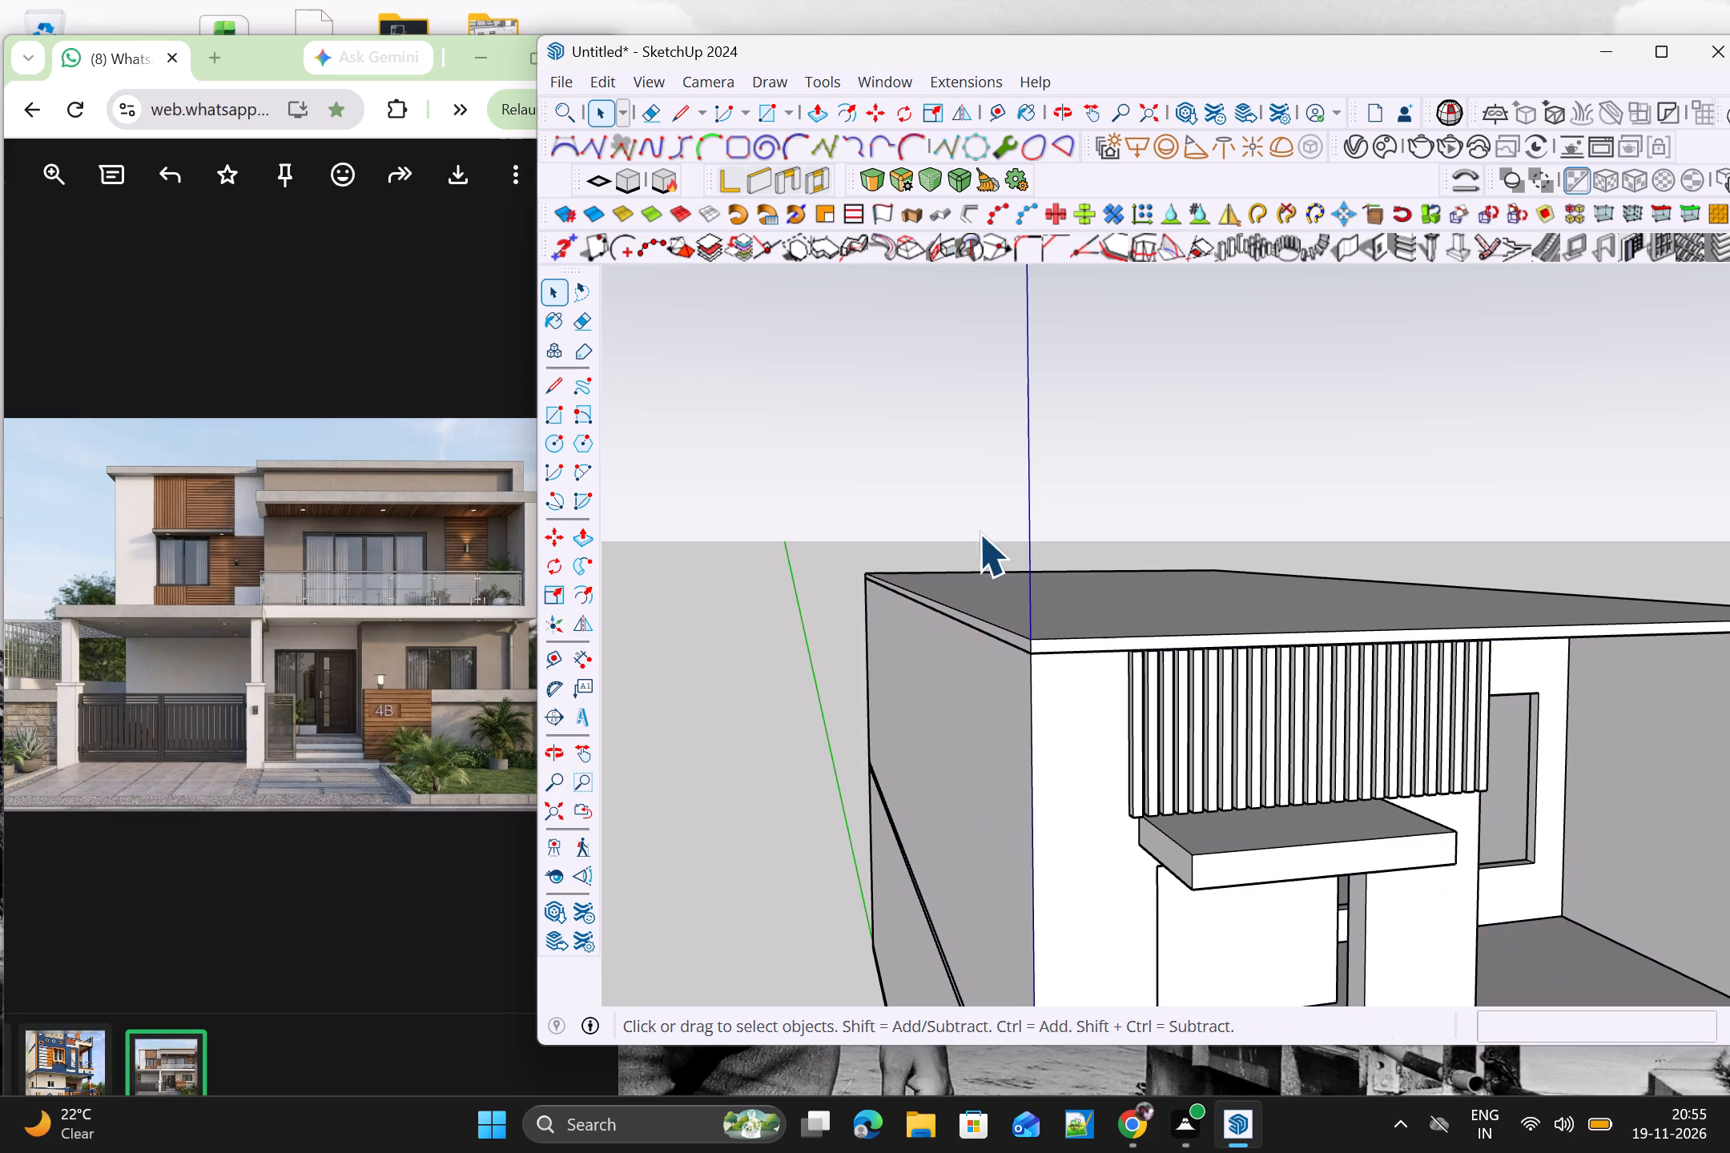
left_click(764, 548)
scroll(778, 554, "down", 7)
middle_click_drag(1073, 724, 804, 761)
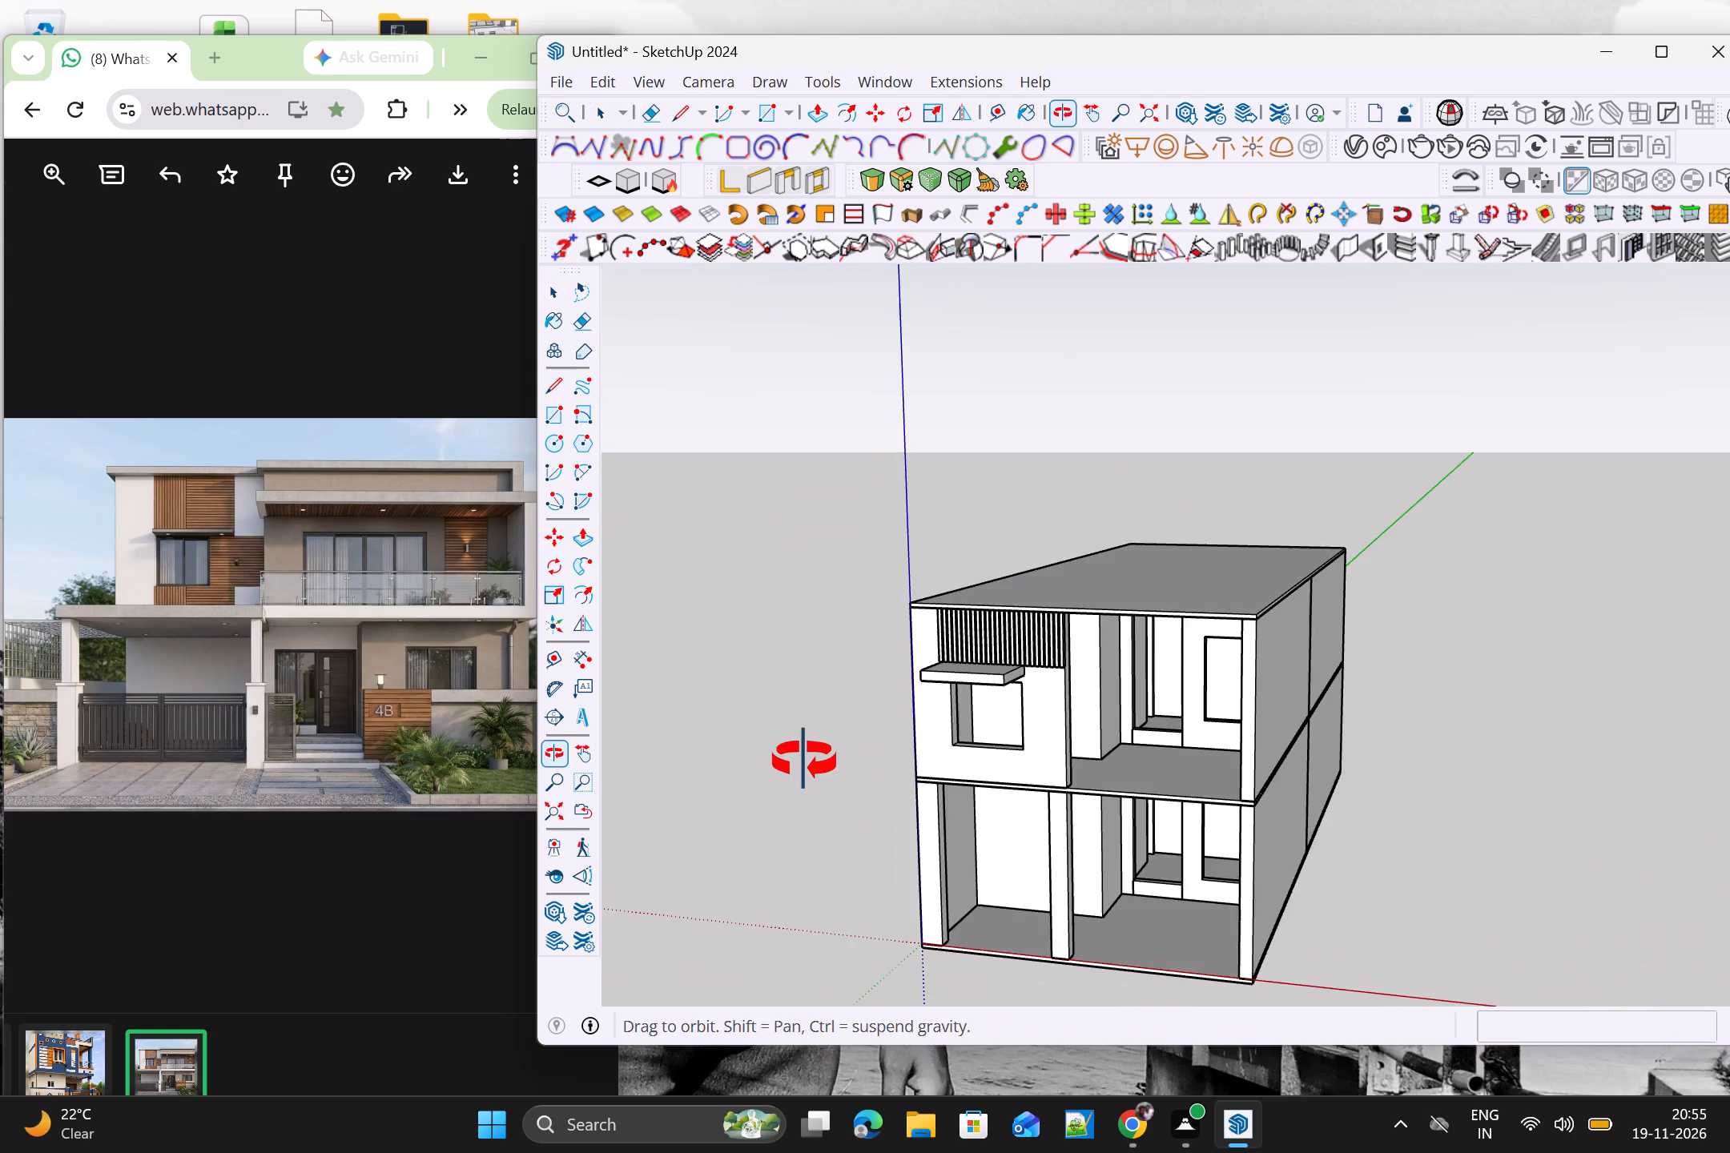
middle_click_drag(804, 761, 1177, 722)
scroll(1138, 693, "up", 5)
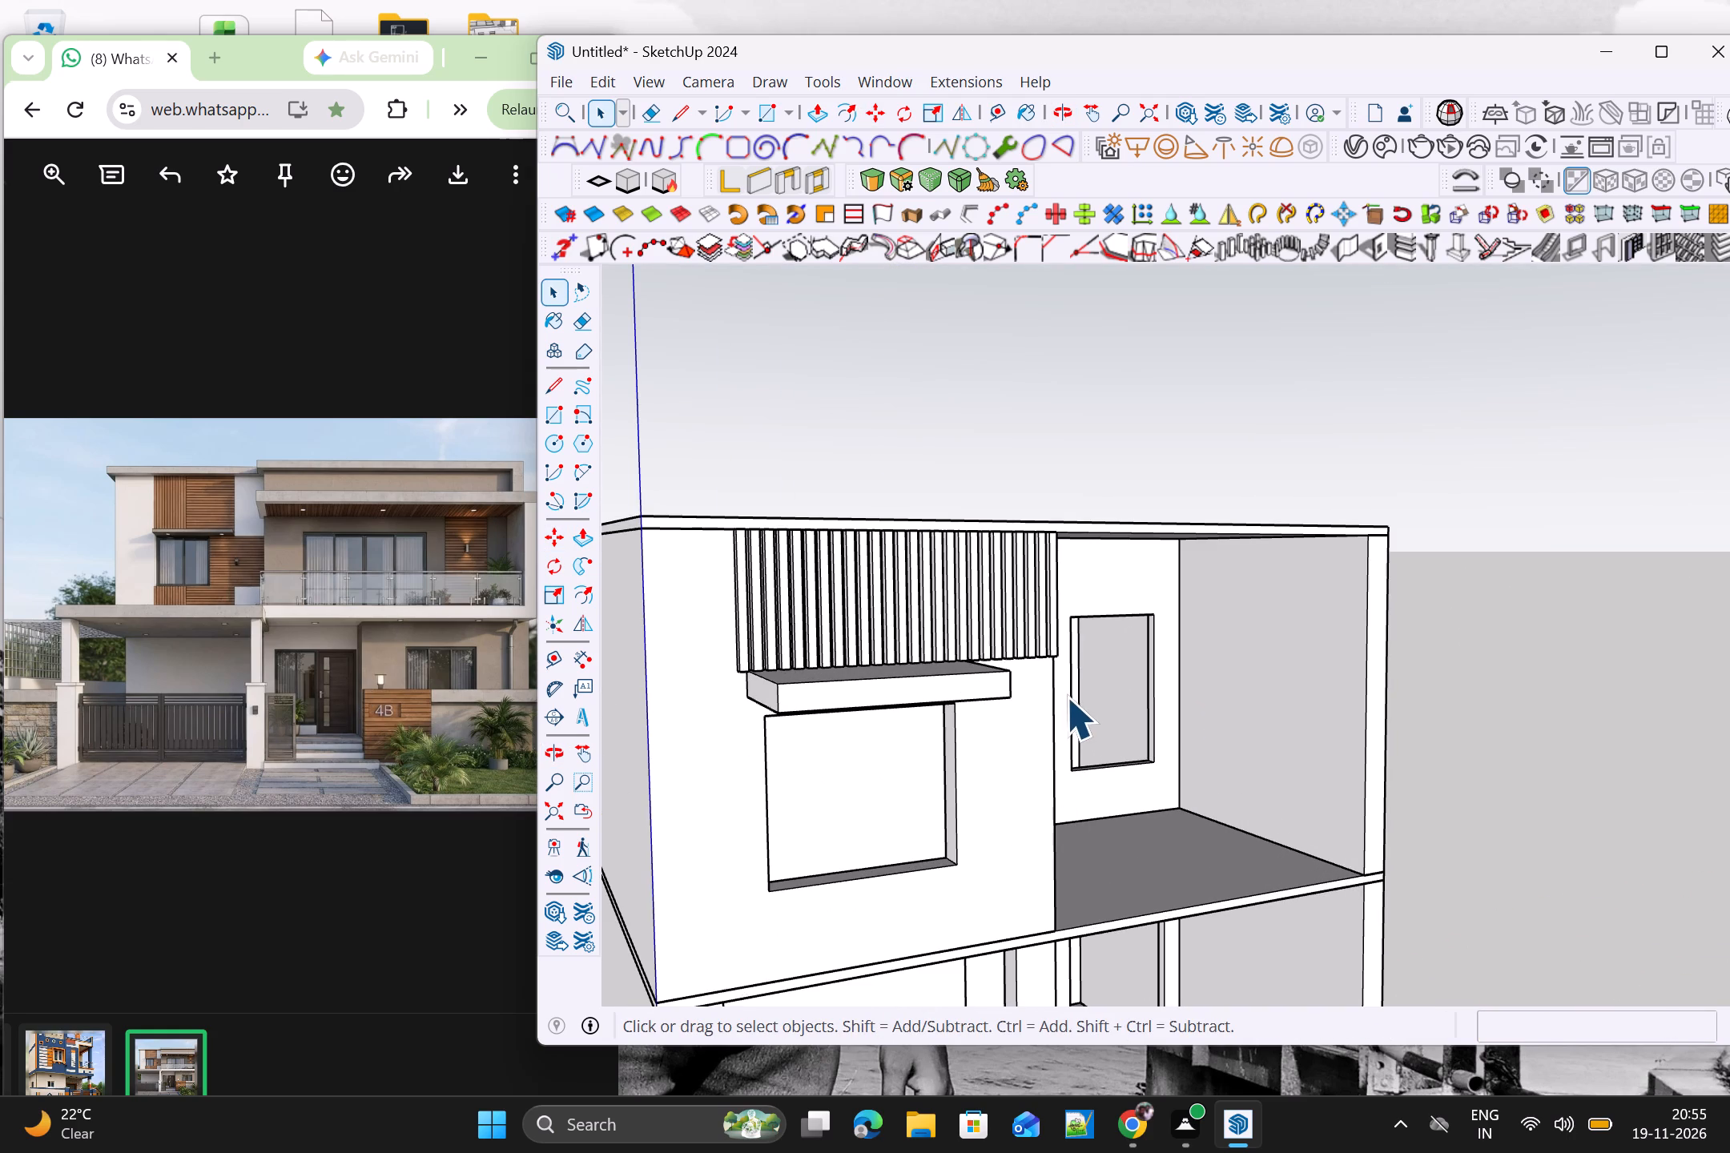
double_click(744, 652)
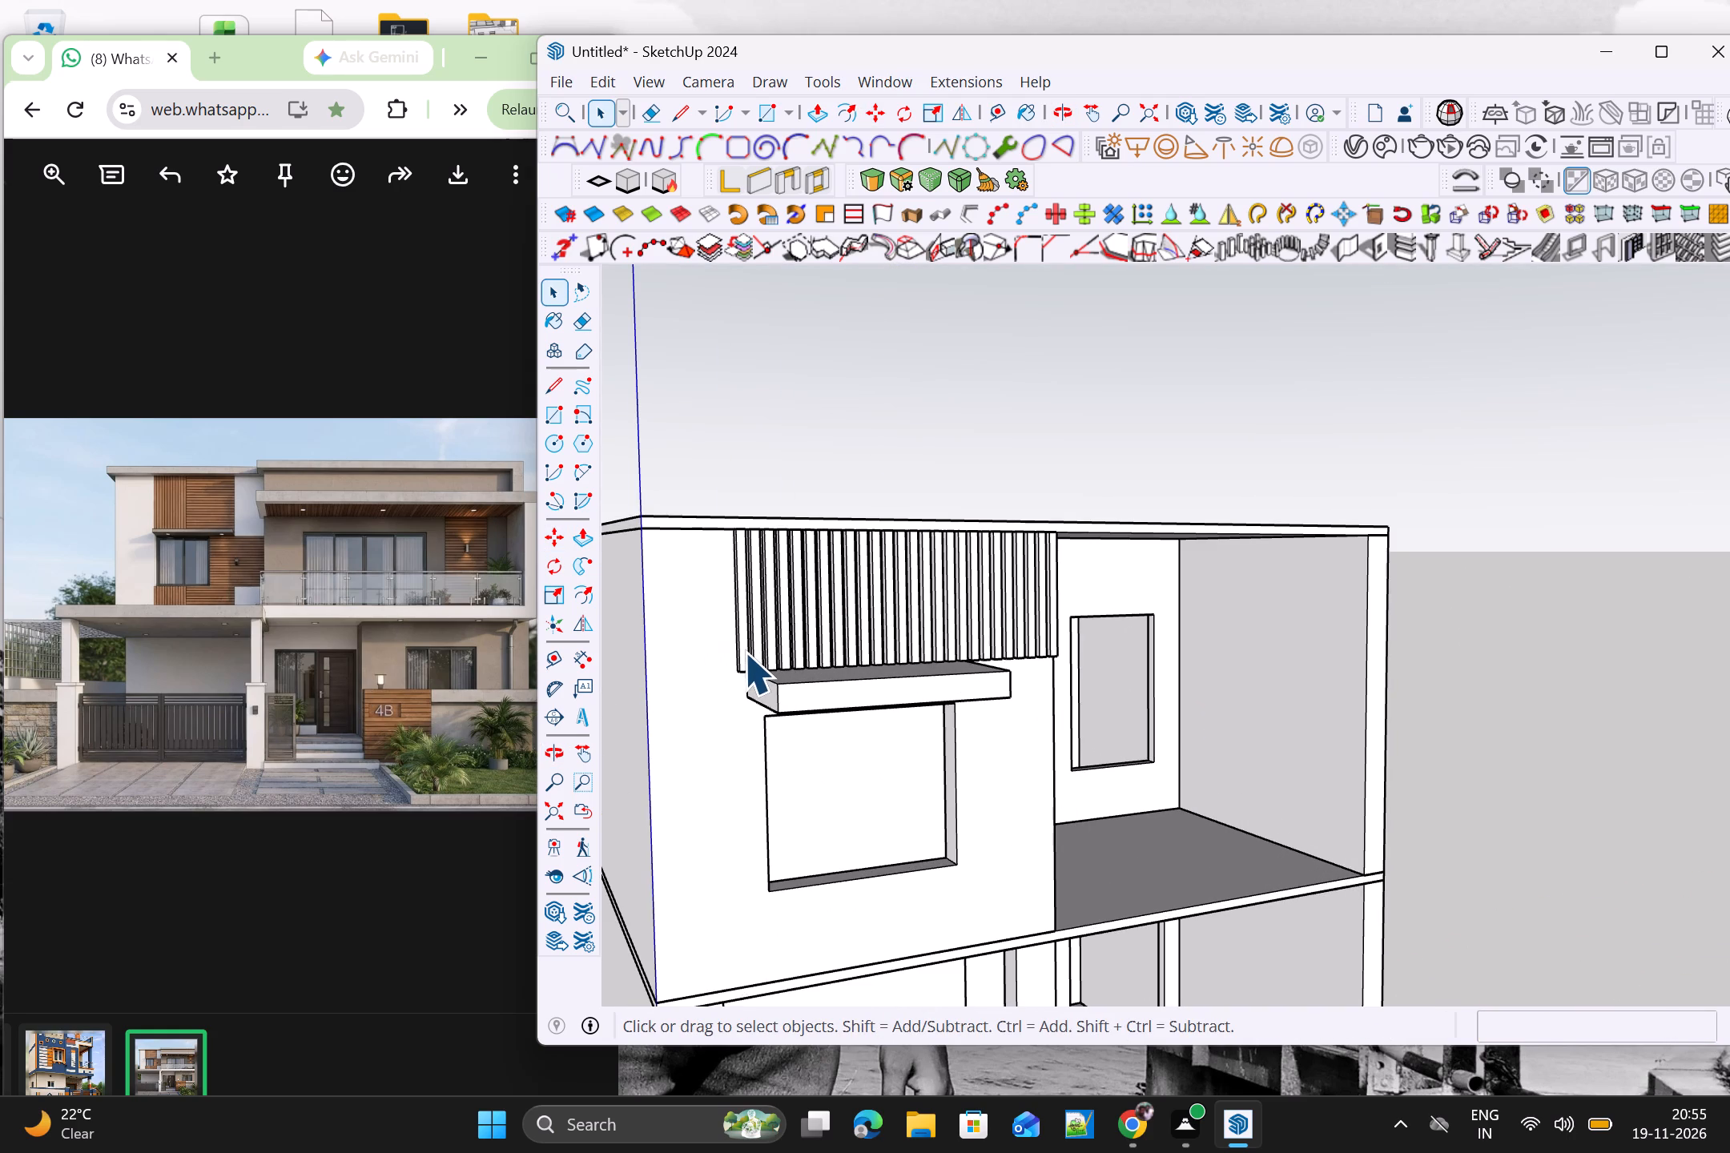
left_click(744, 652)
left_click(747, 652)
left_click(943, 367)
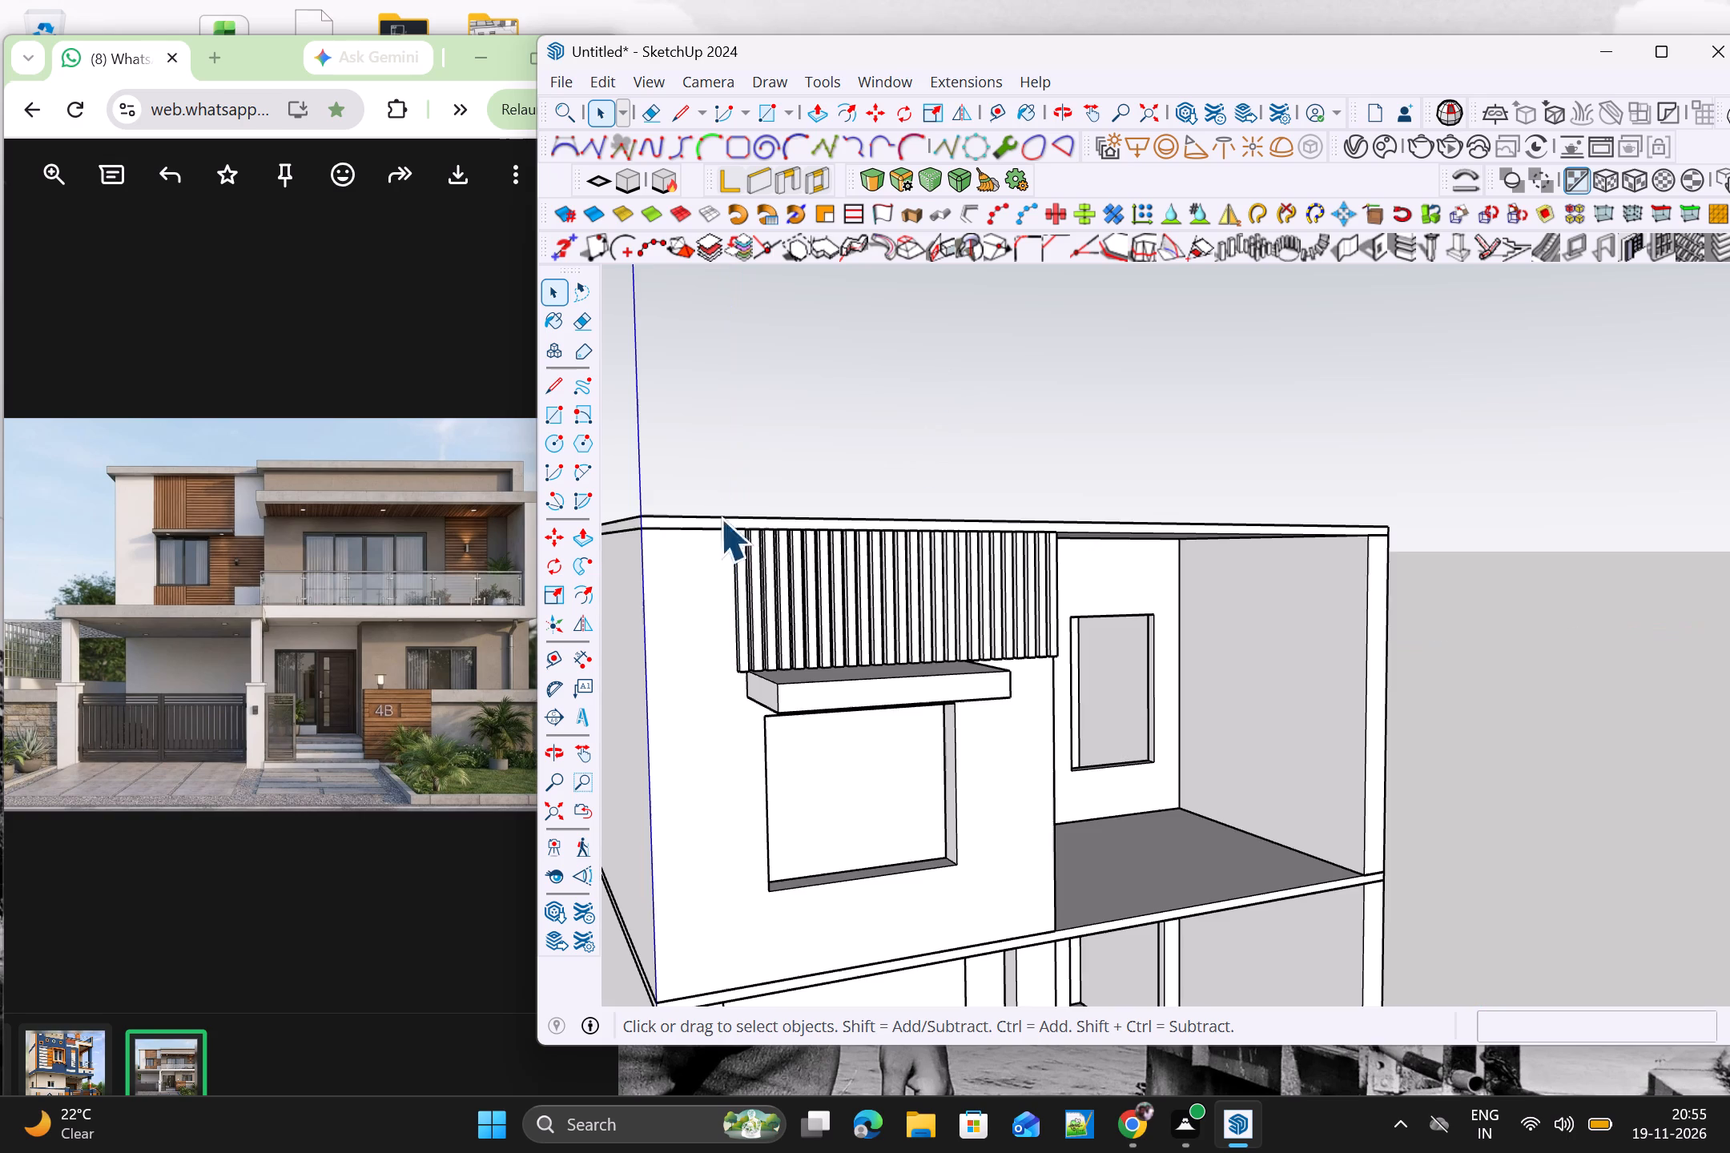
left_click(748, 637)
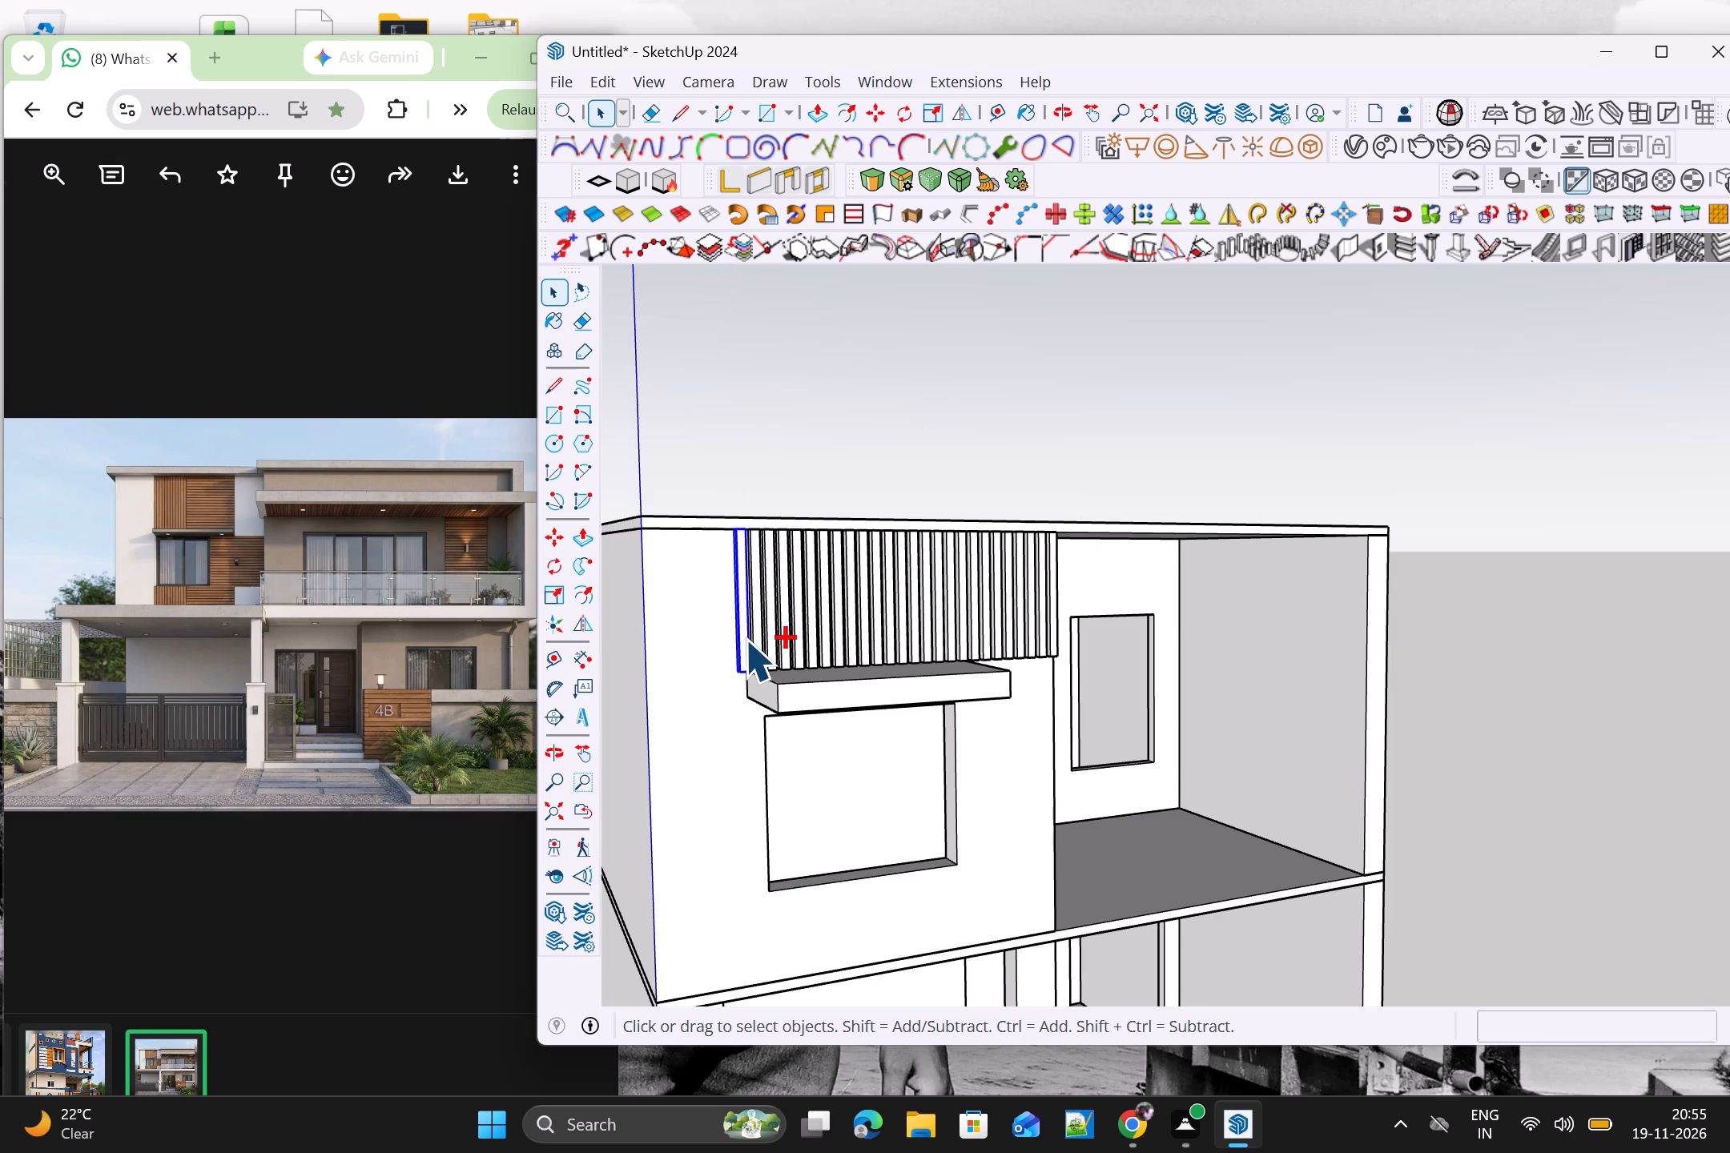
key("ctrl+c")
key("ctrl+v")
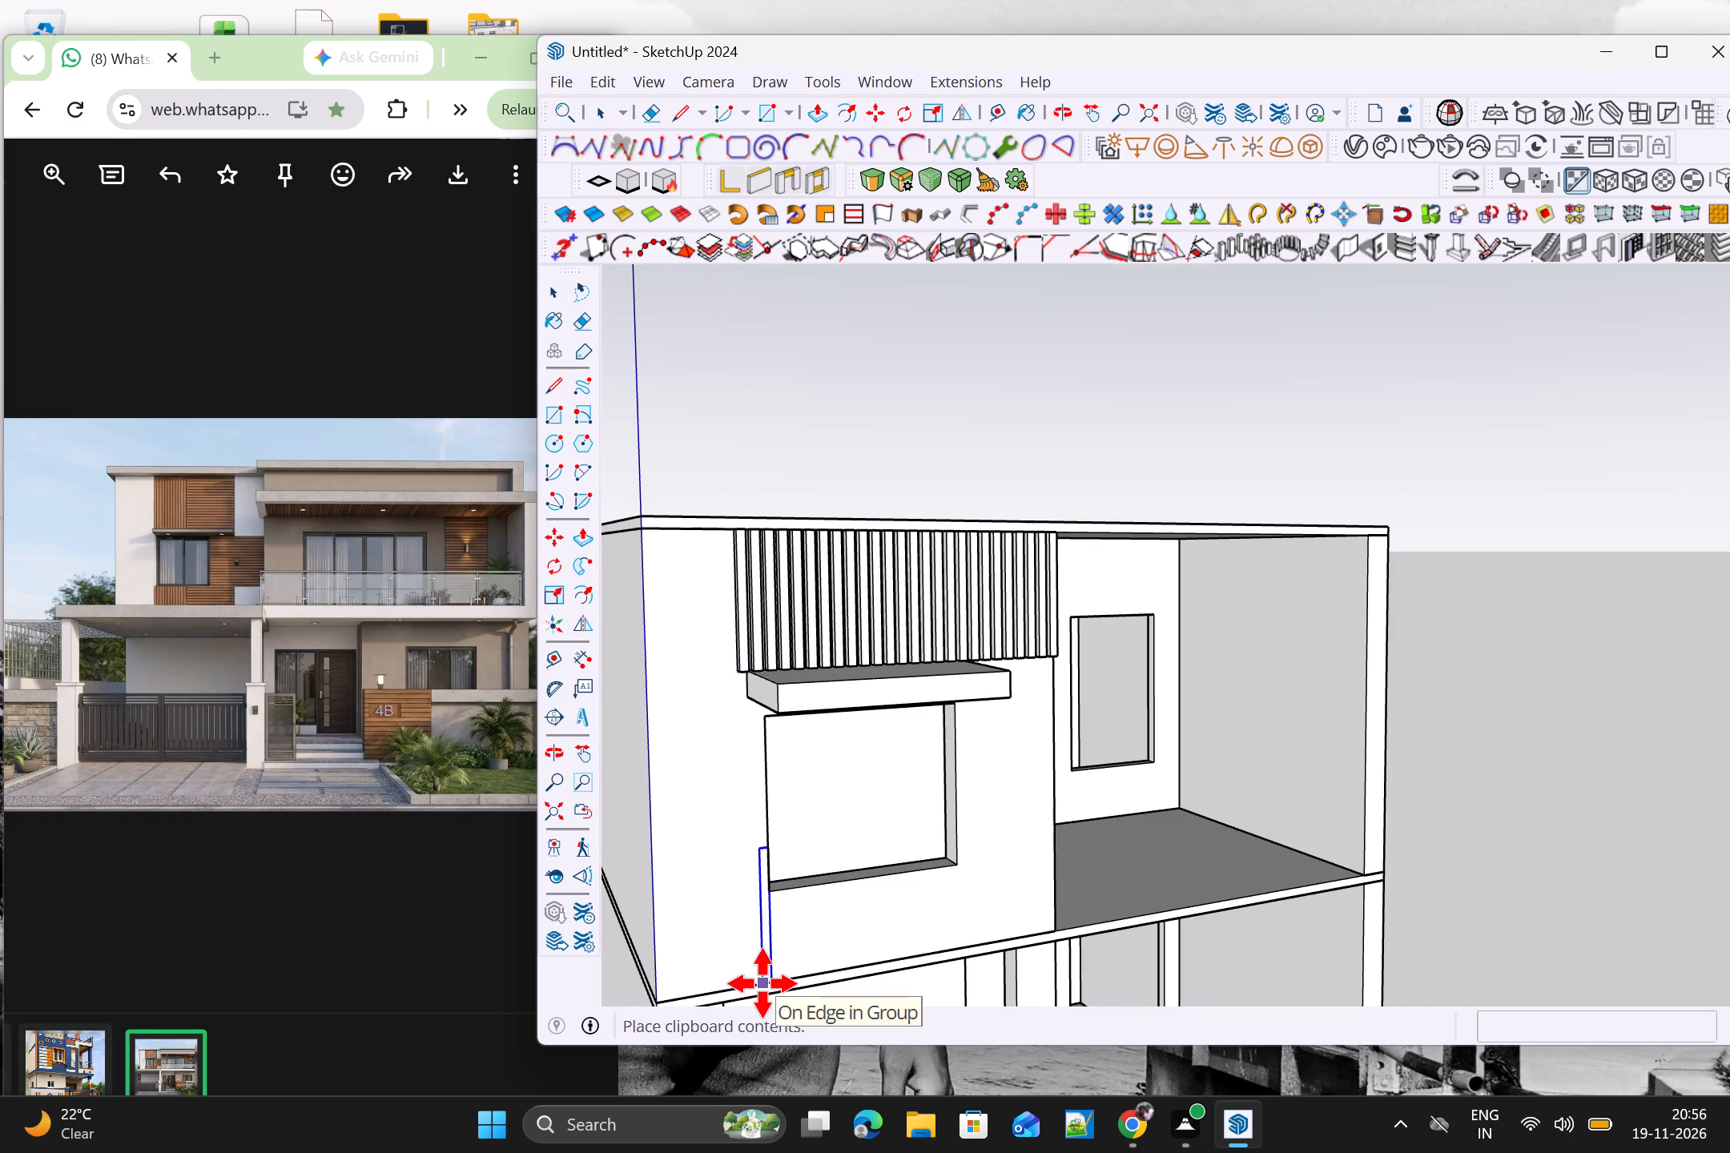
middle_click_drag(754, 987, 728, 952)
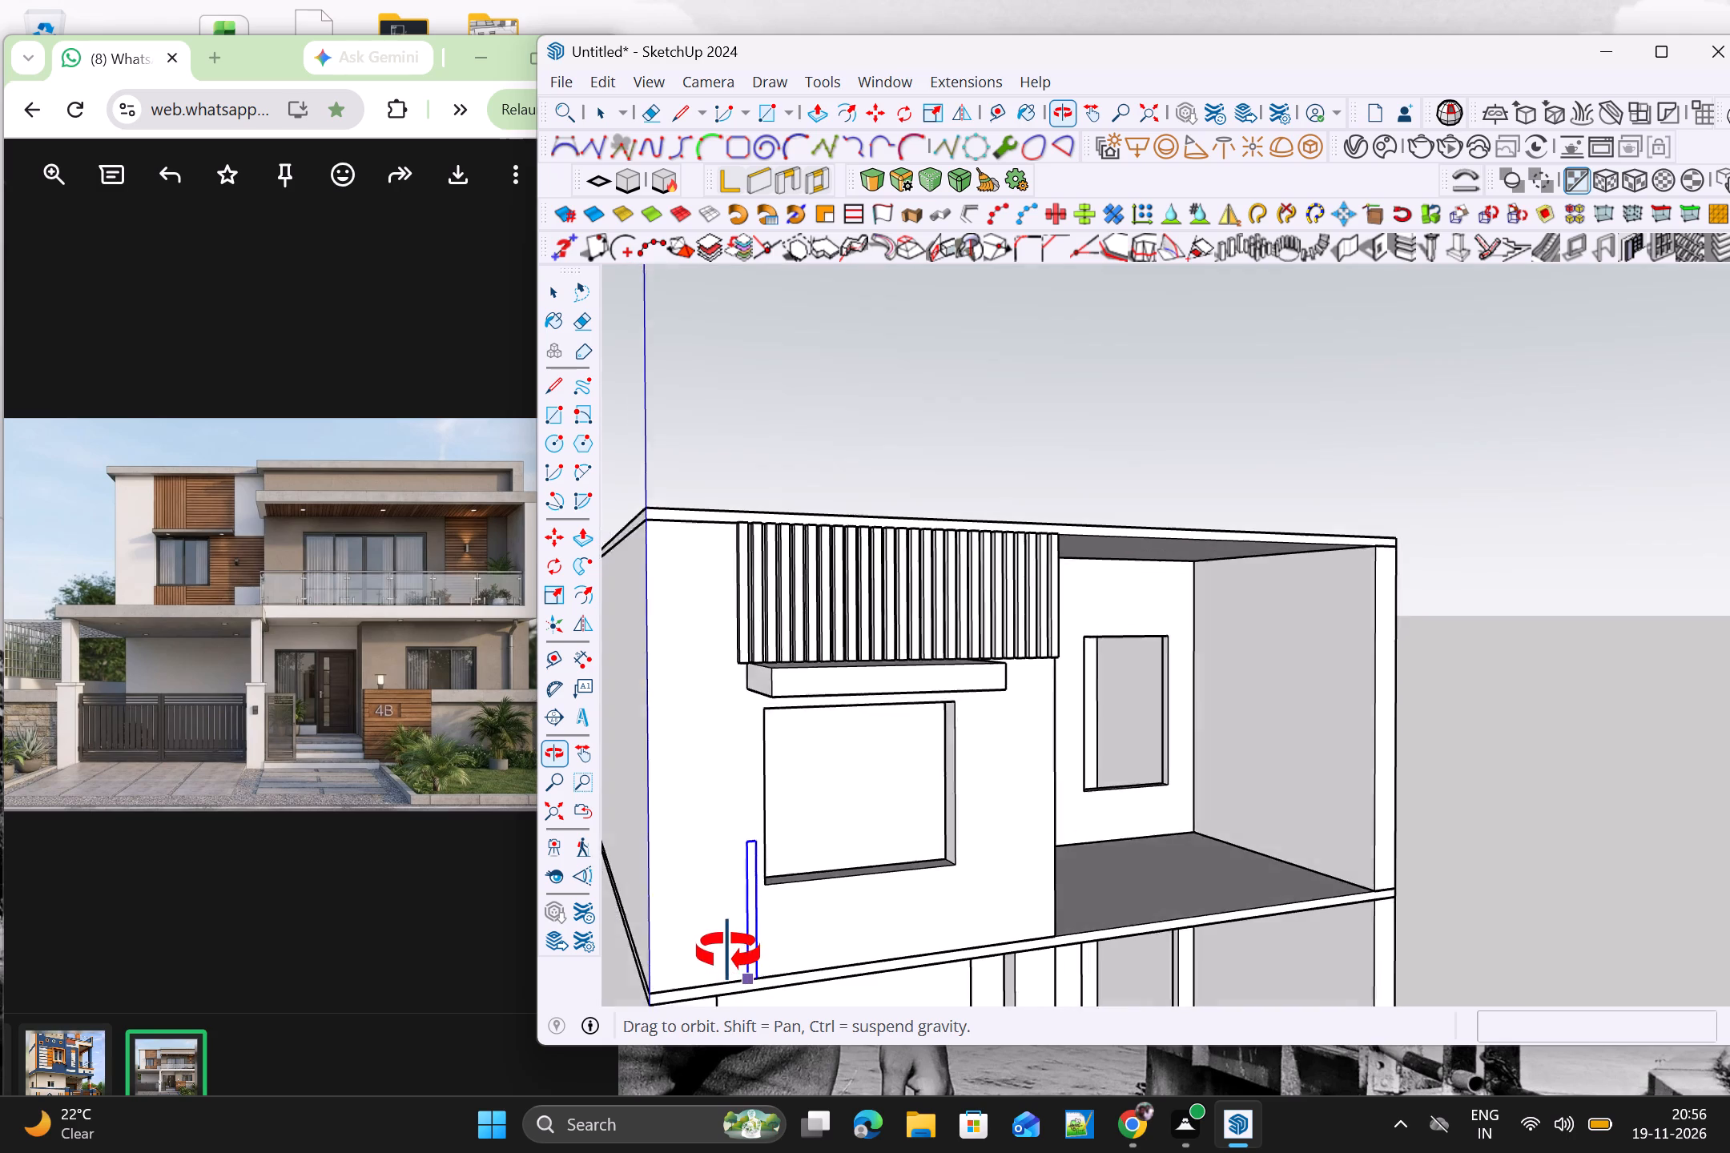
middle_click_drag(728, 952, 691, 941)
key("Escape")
Draw a narrow vertical rectangle on the wall from the front window opening's lower outer corner down to the floor slab's edge.
scroll(734, 953, "down", 2)
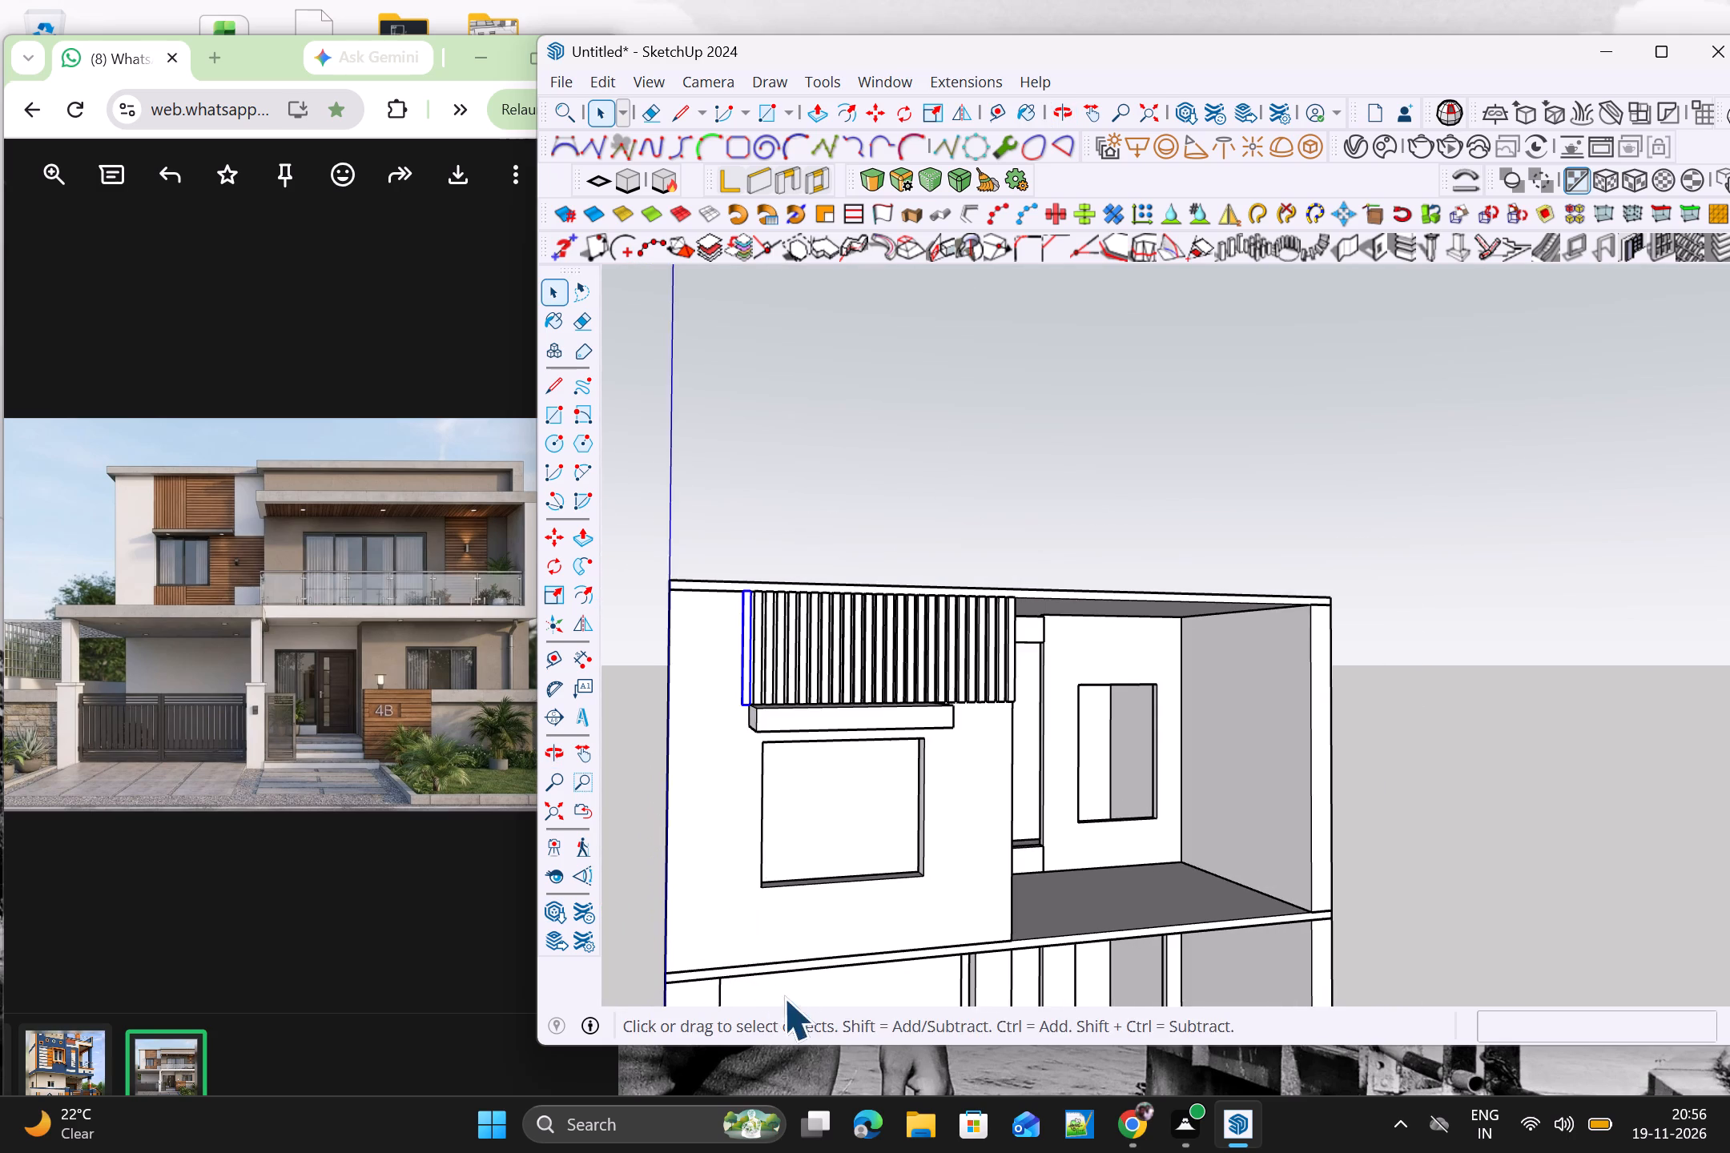
middle_click_drag(786, 1001, 730, 970)
scroll(730, 941, "up", 2)
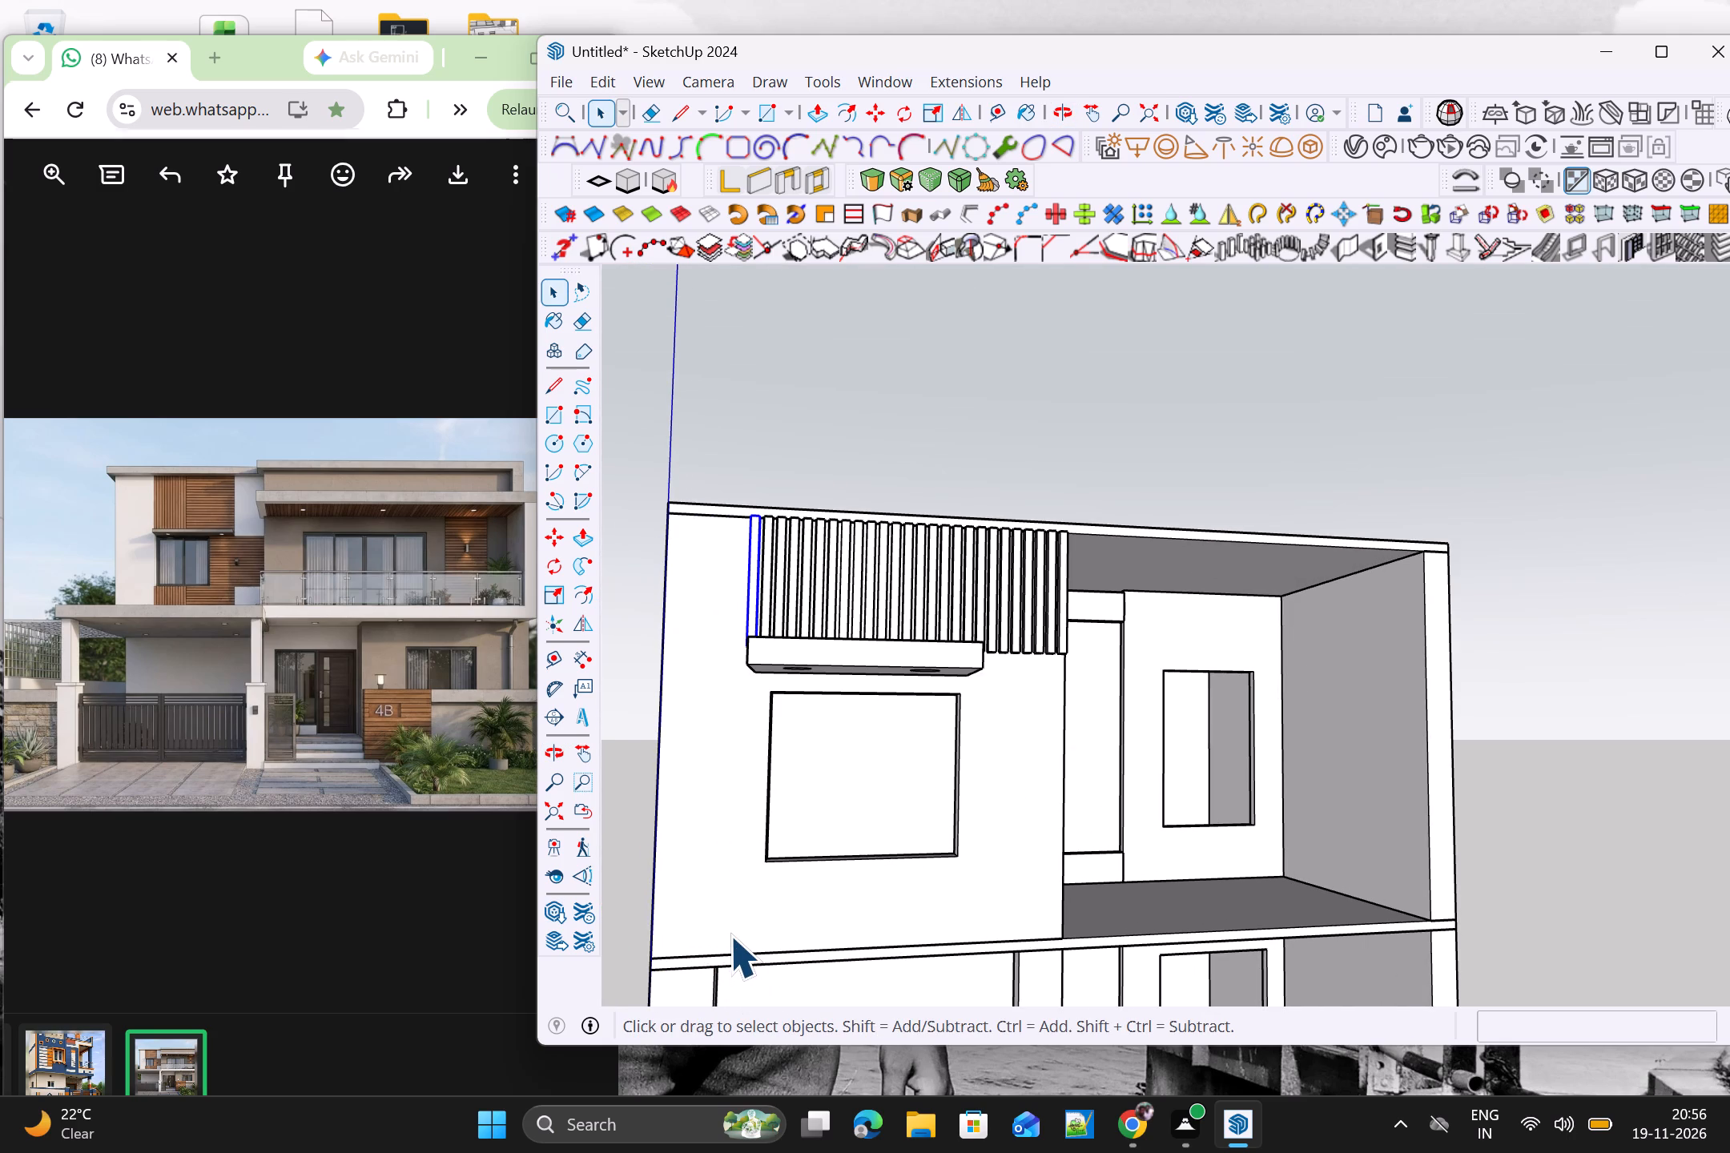
key("r")
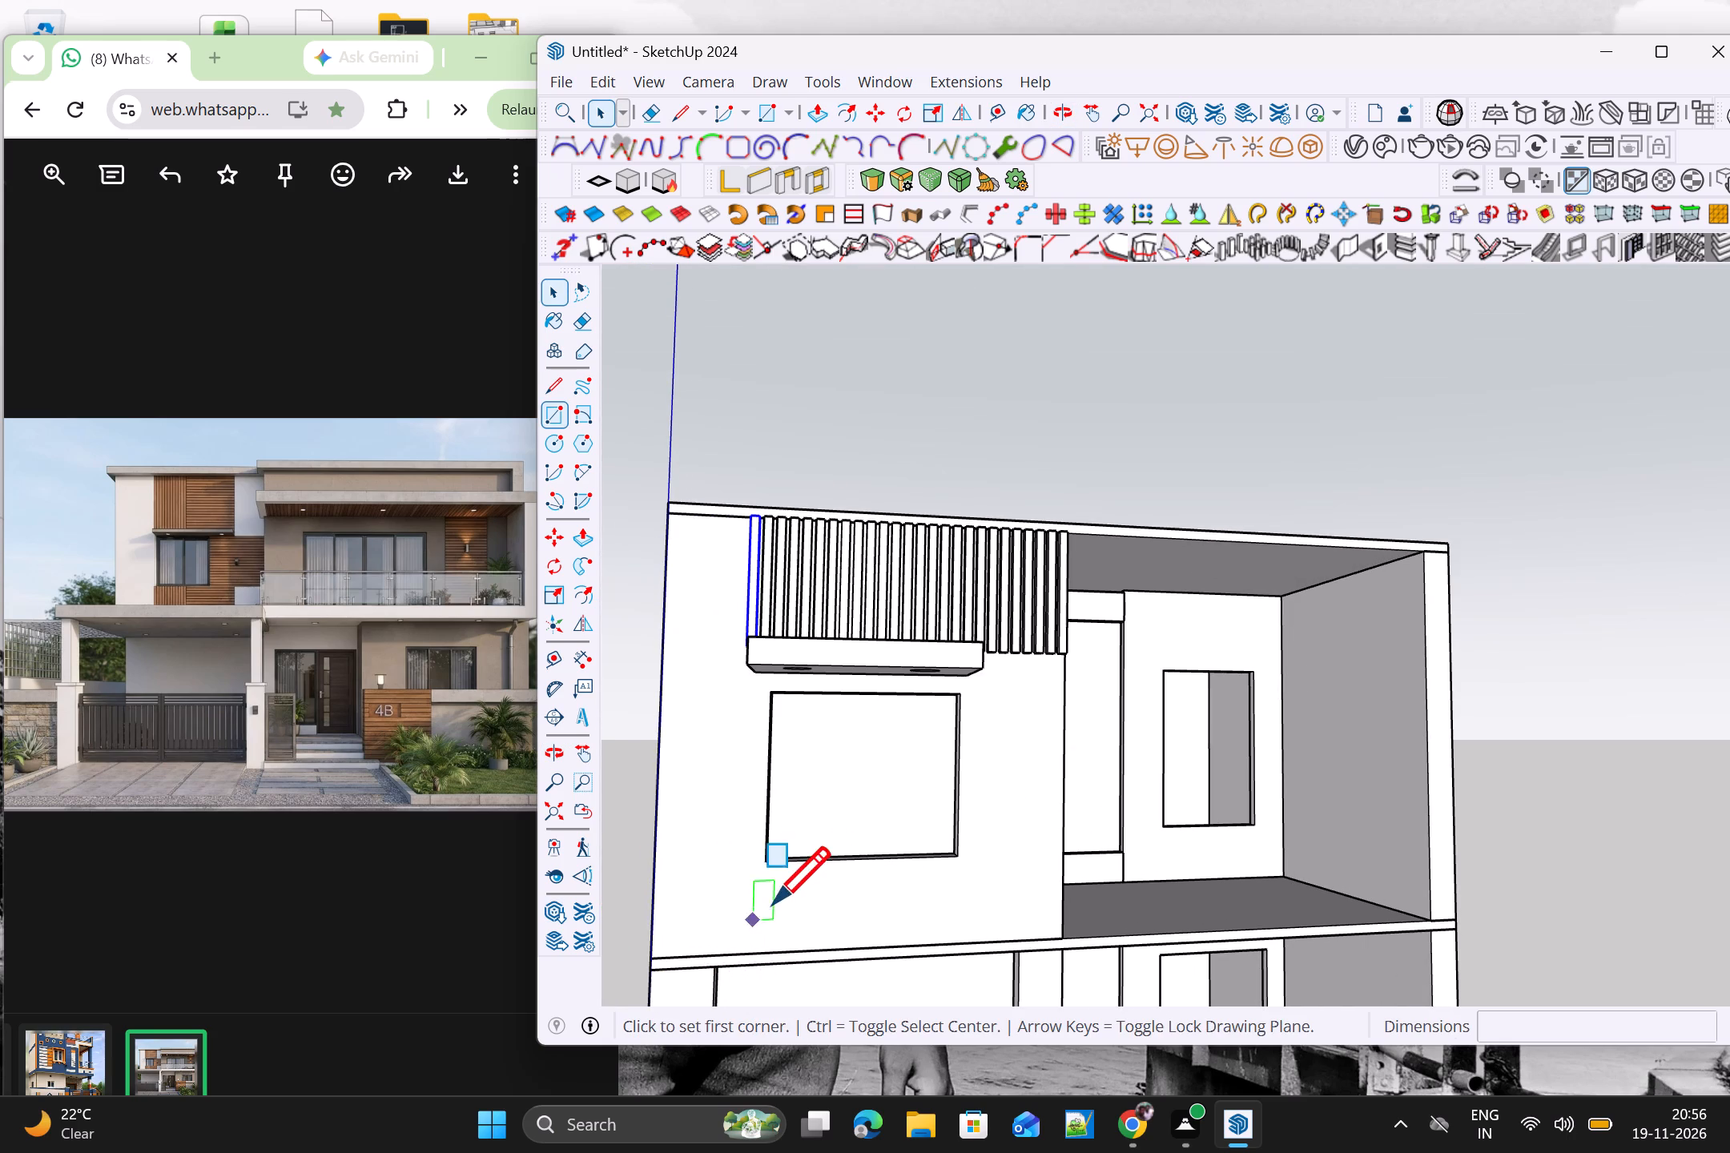
scroll(801, 882, "up", 3)
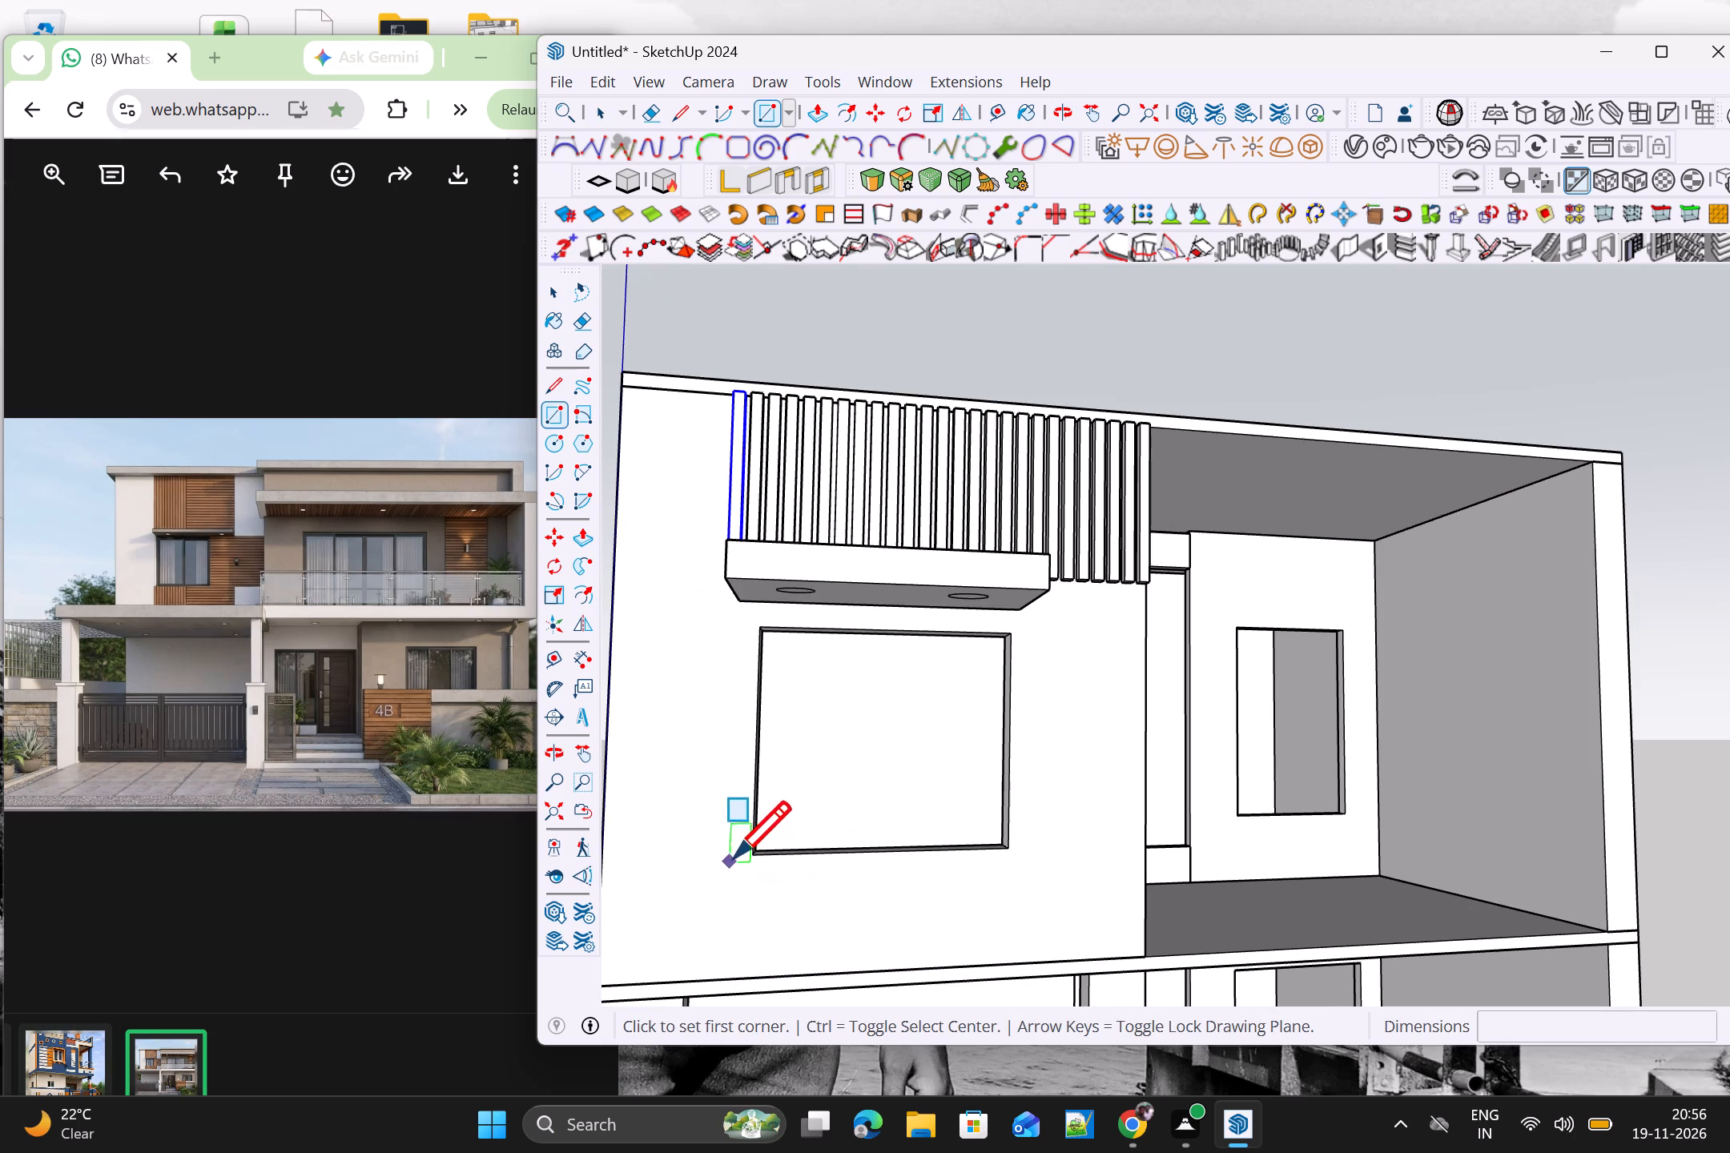
left_click(757, 859)
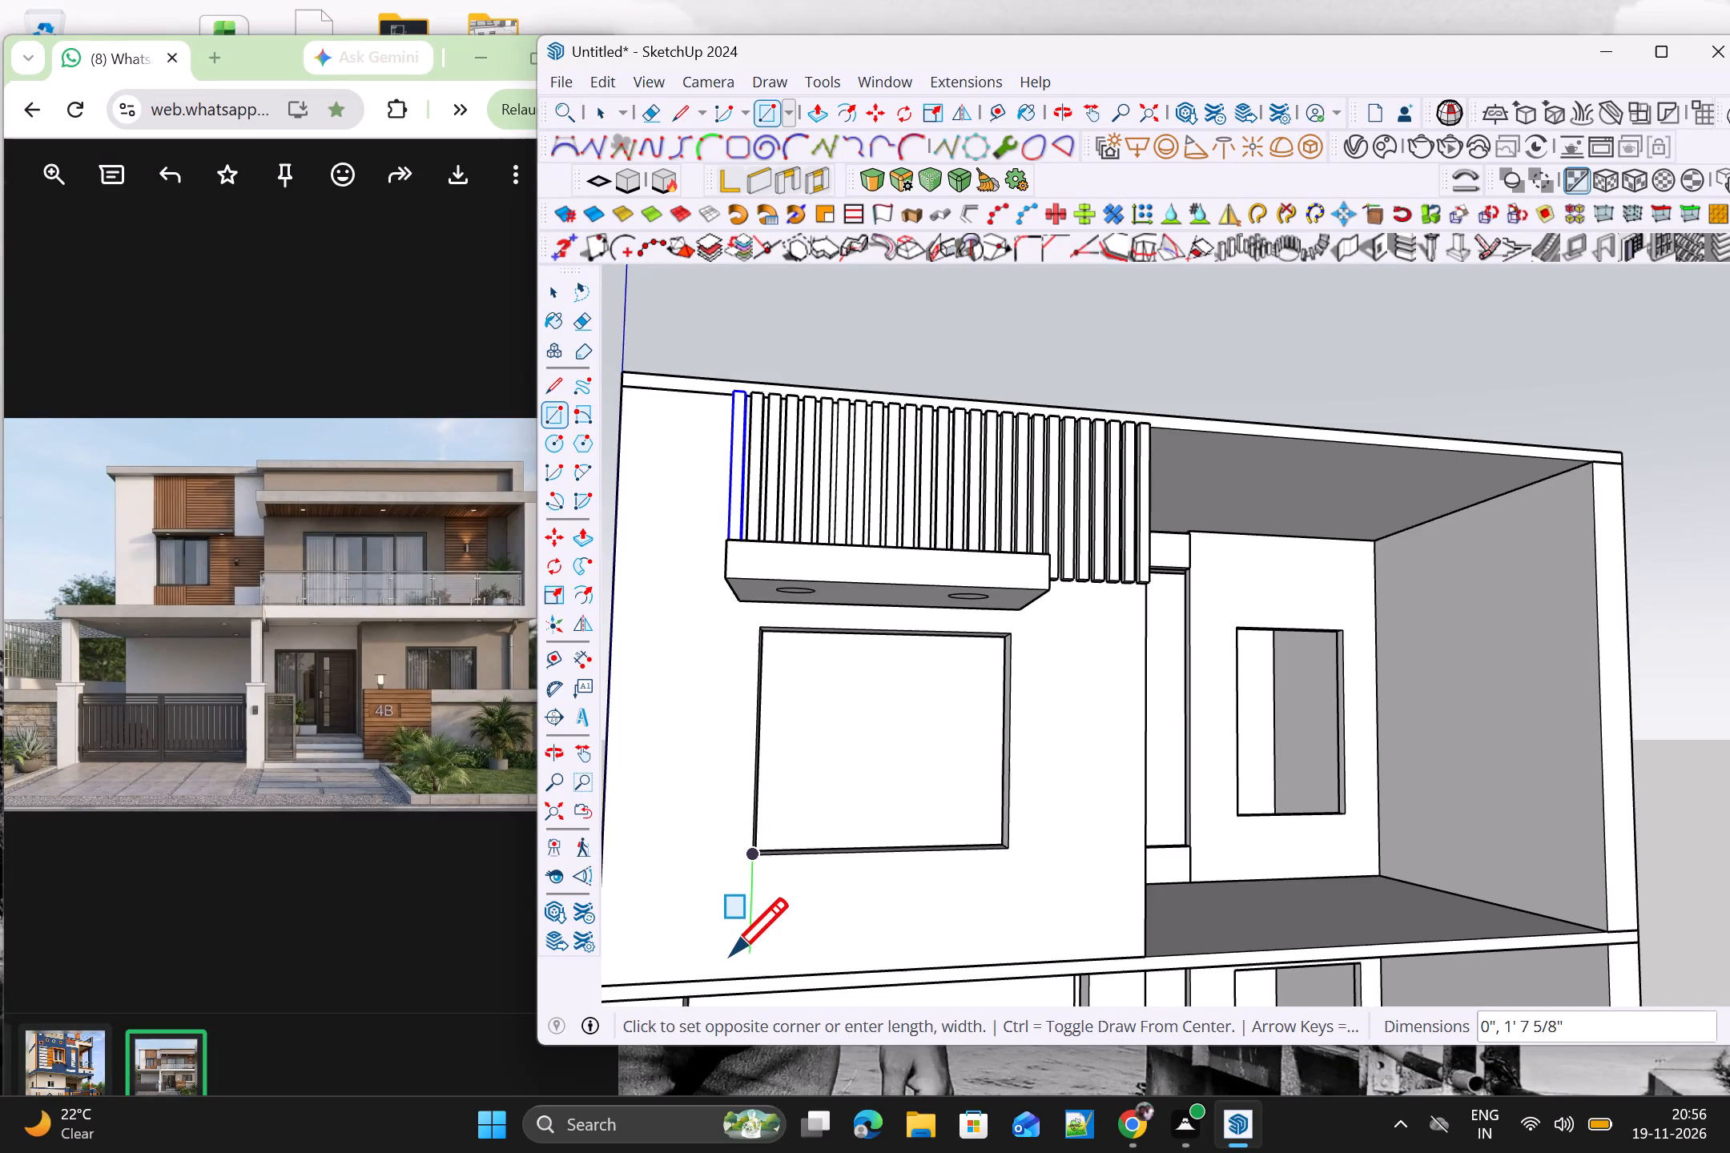
scroll(738, 976, "up", 4)
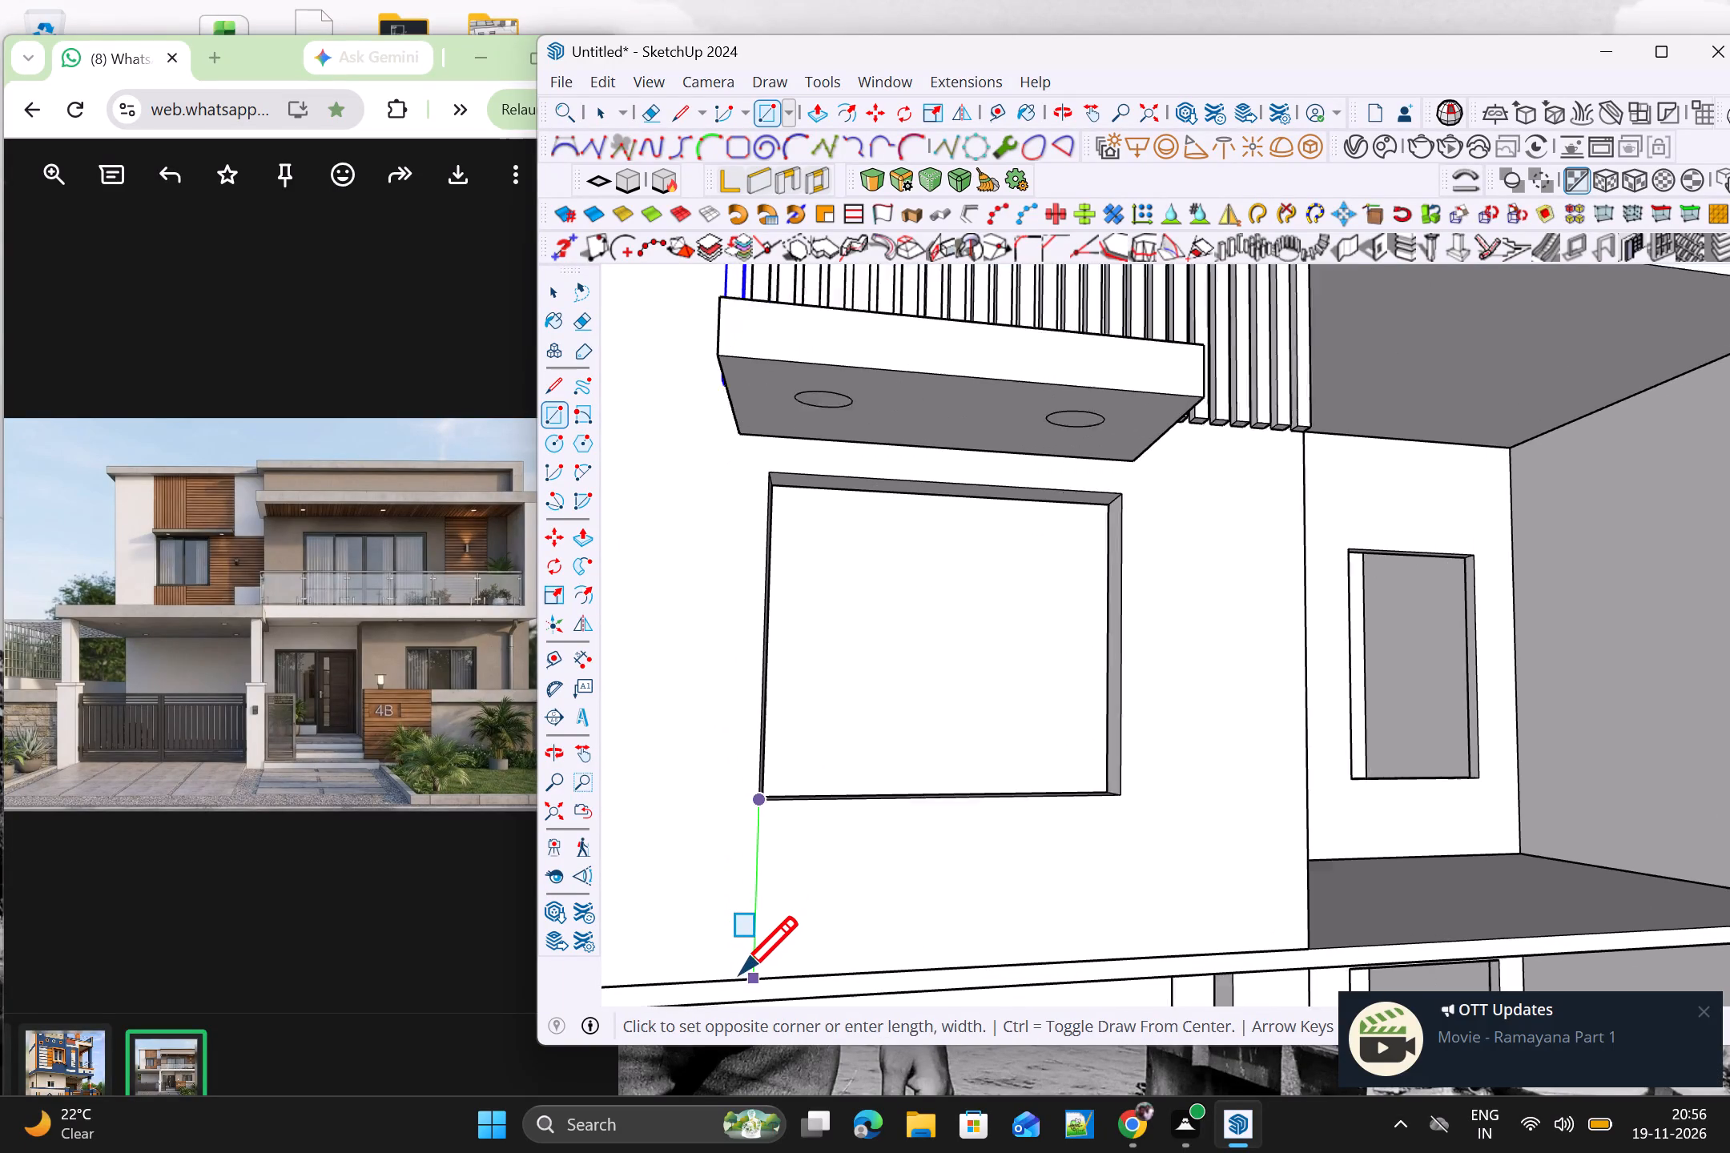
scroll(740, 974, "up", 1)
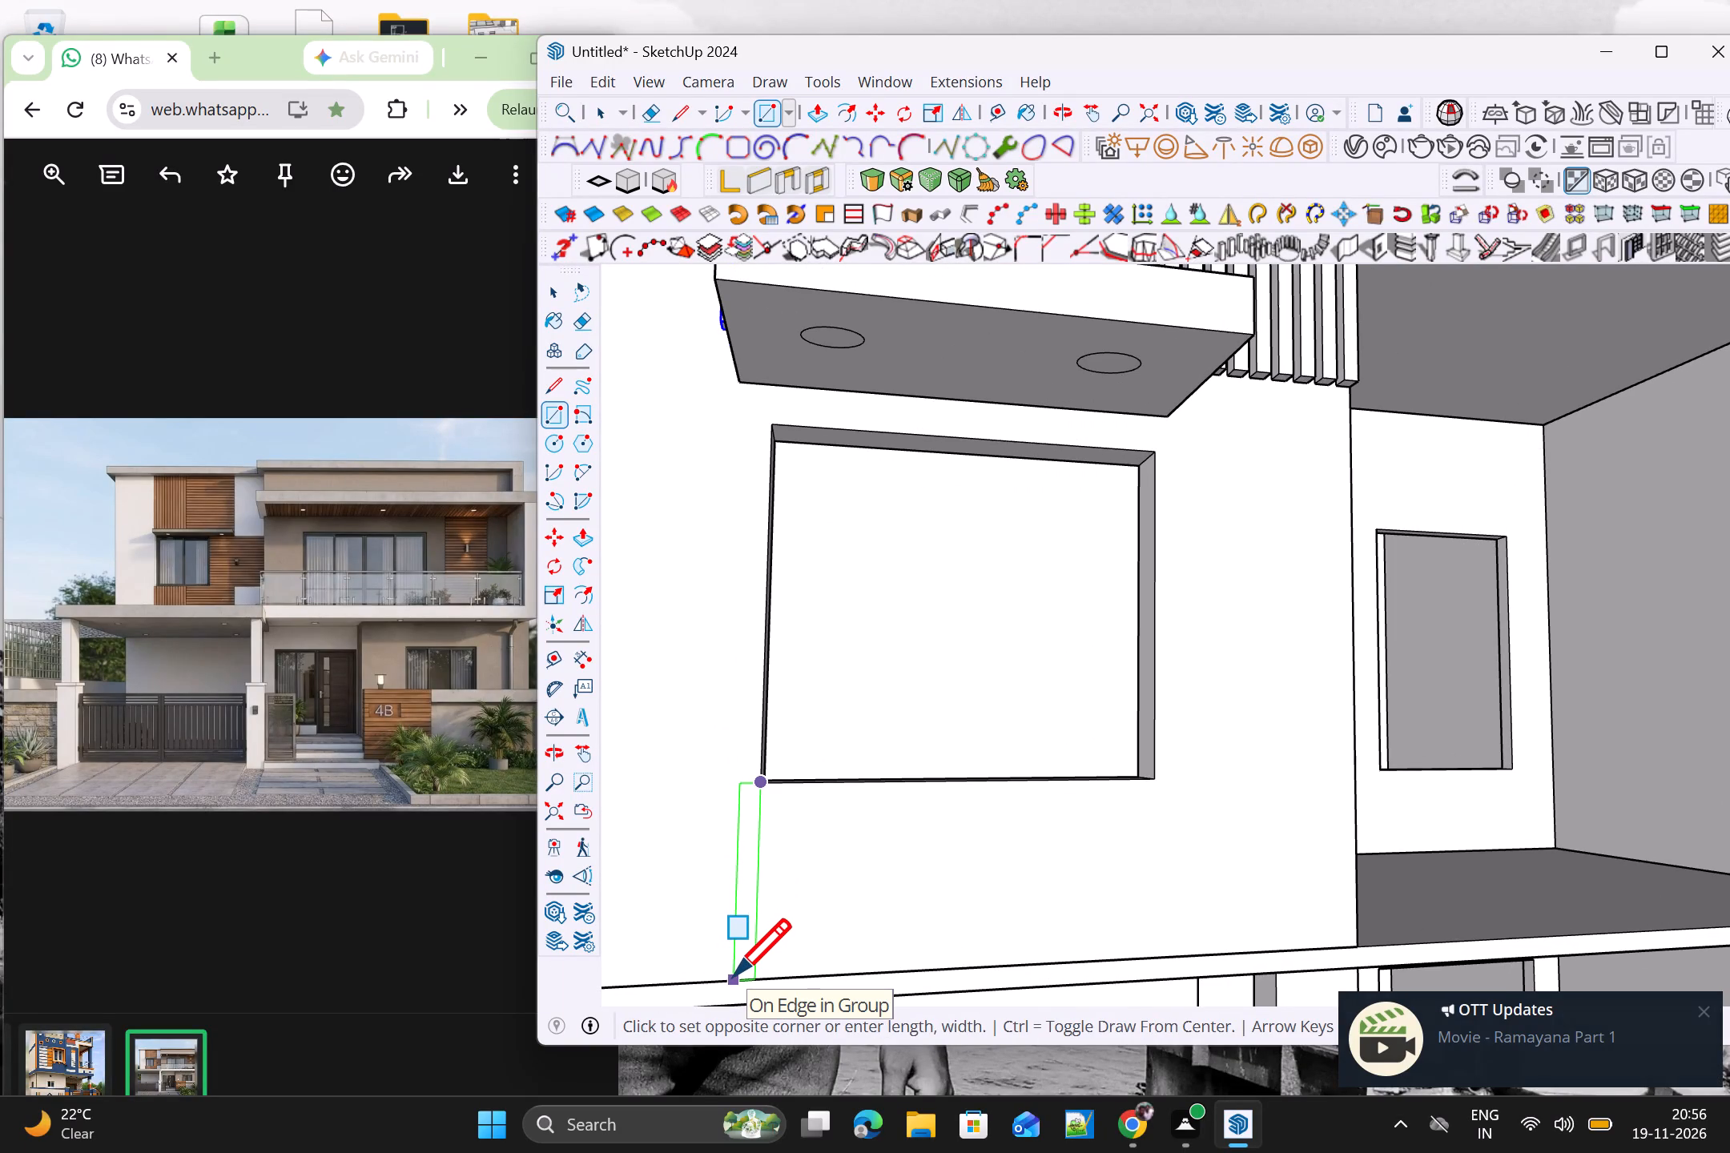
left_click(736, 976)
Extrude the narrow rectangle below the front window 3" out from the wall.
scroll(779, 957, "down", 6)
middle_click_drag(779, 981, 907, 1023)
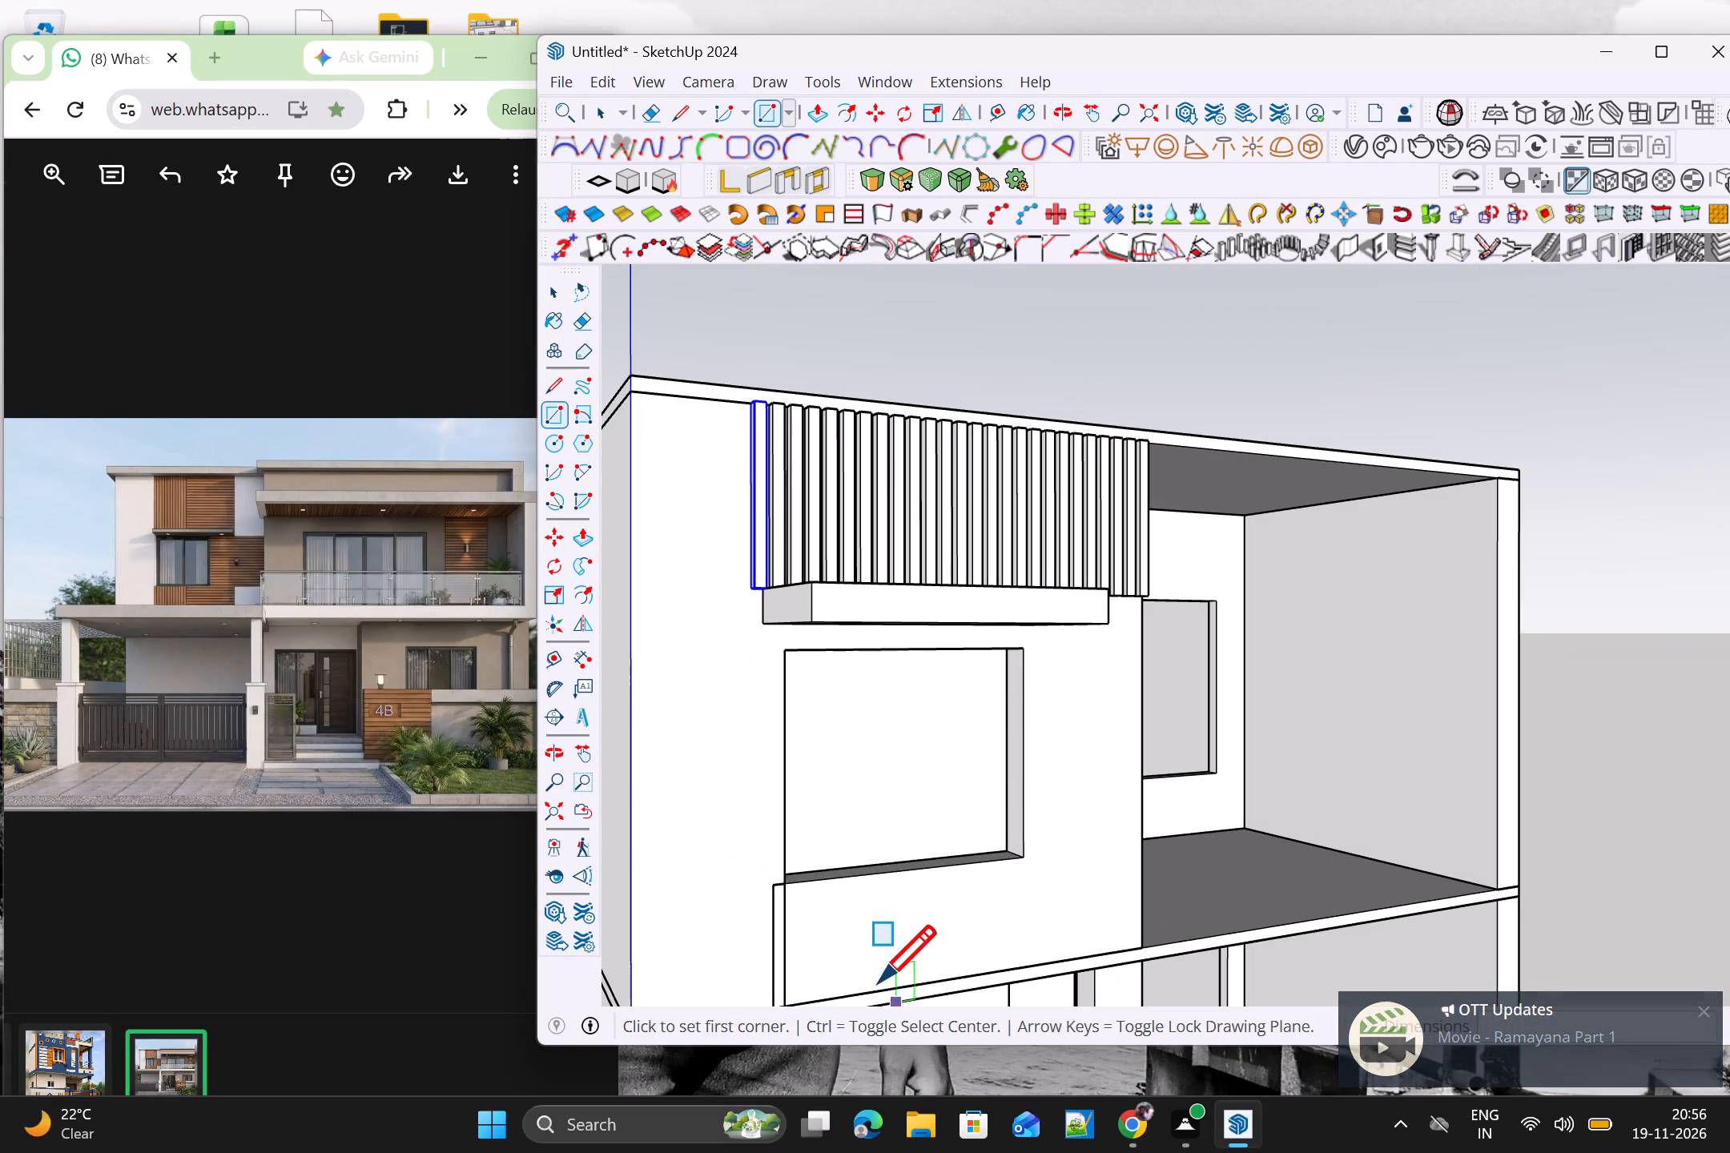
key("p")
left_click(774, 949)
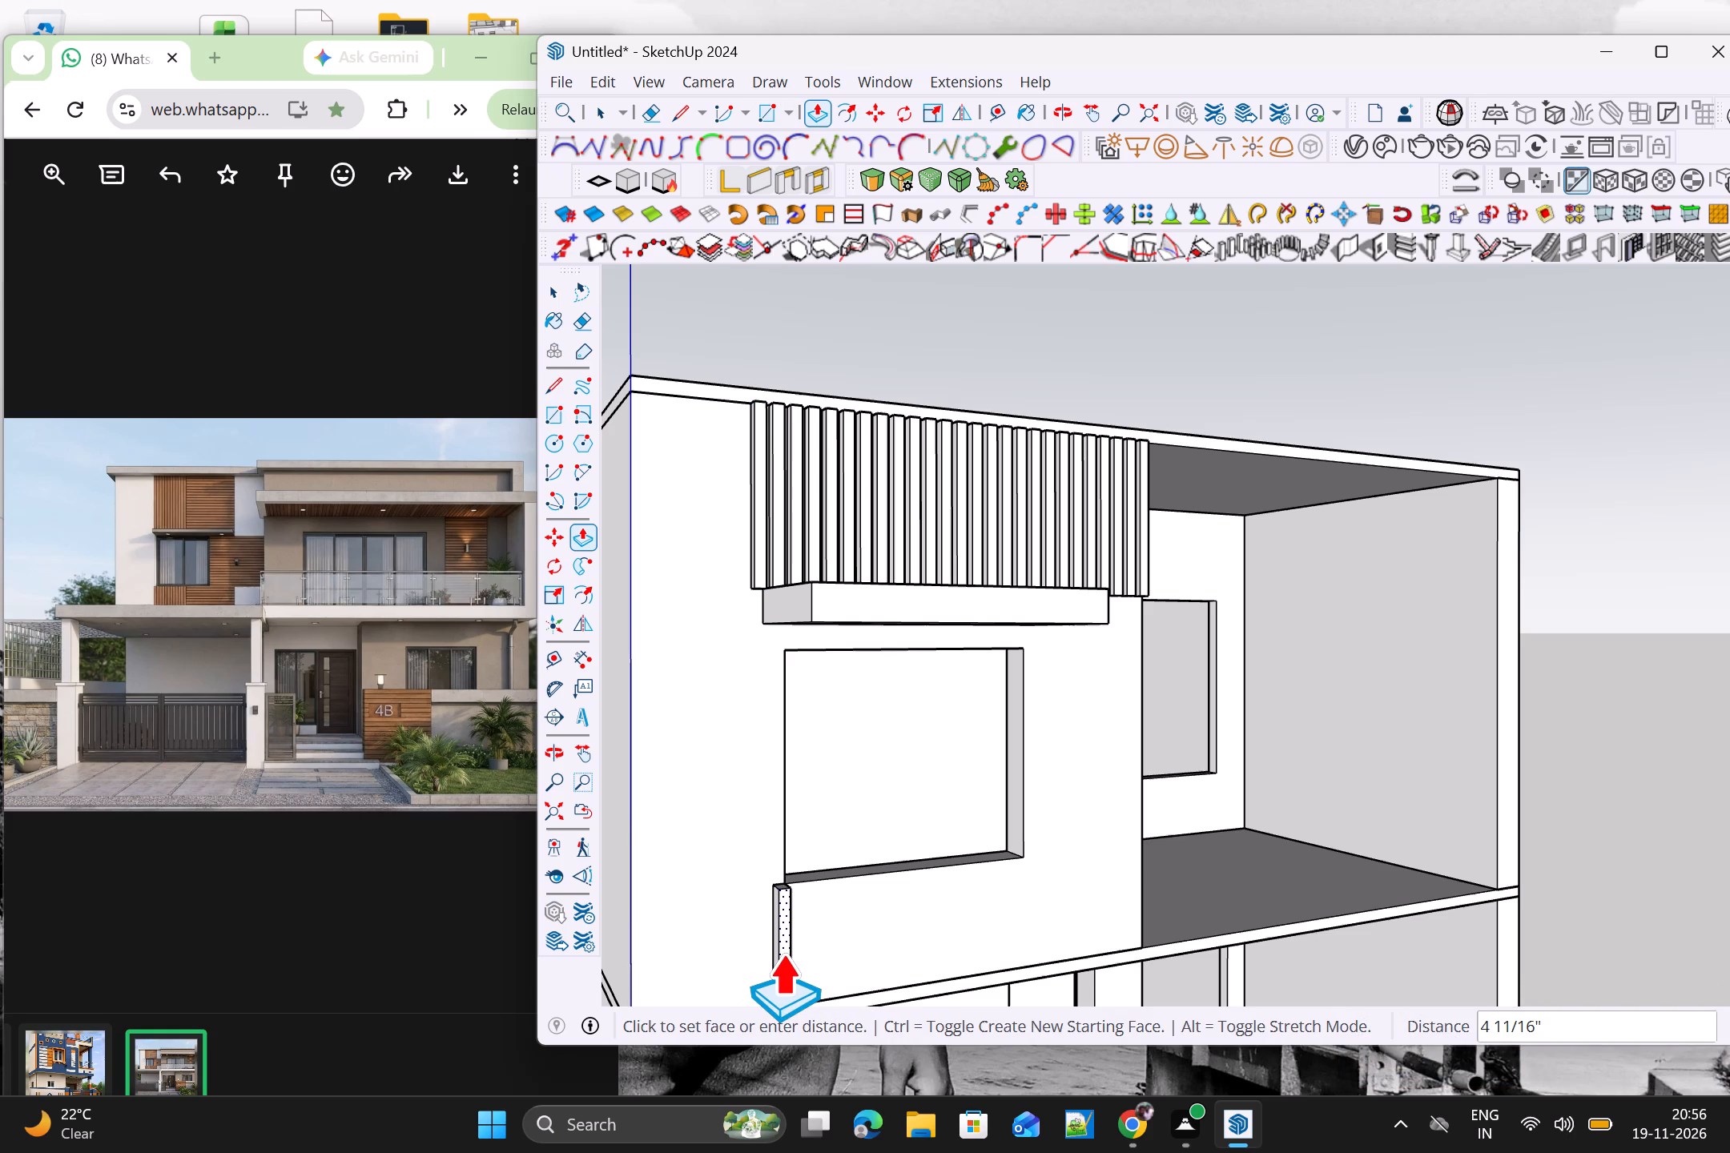
key("3")
key("shift+quotedbl")
key("Return")
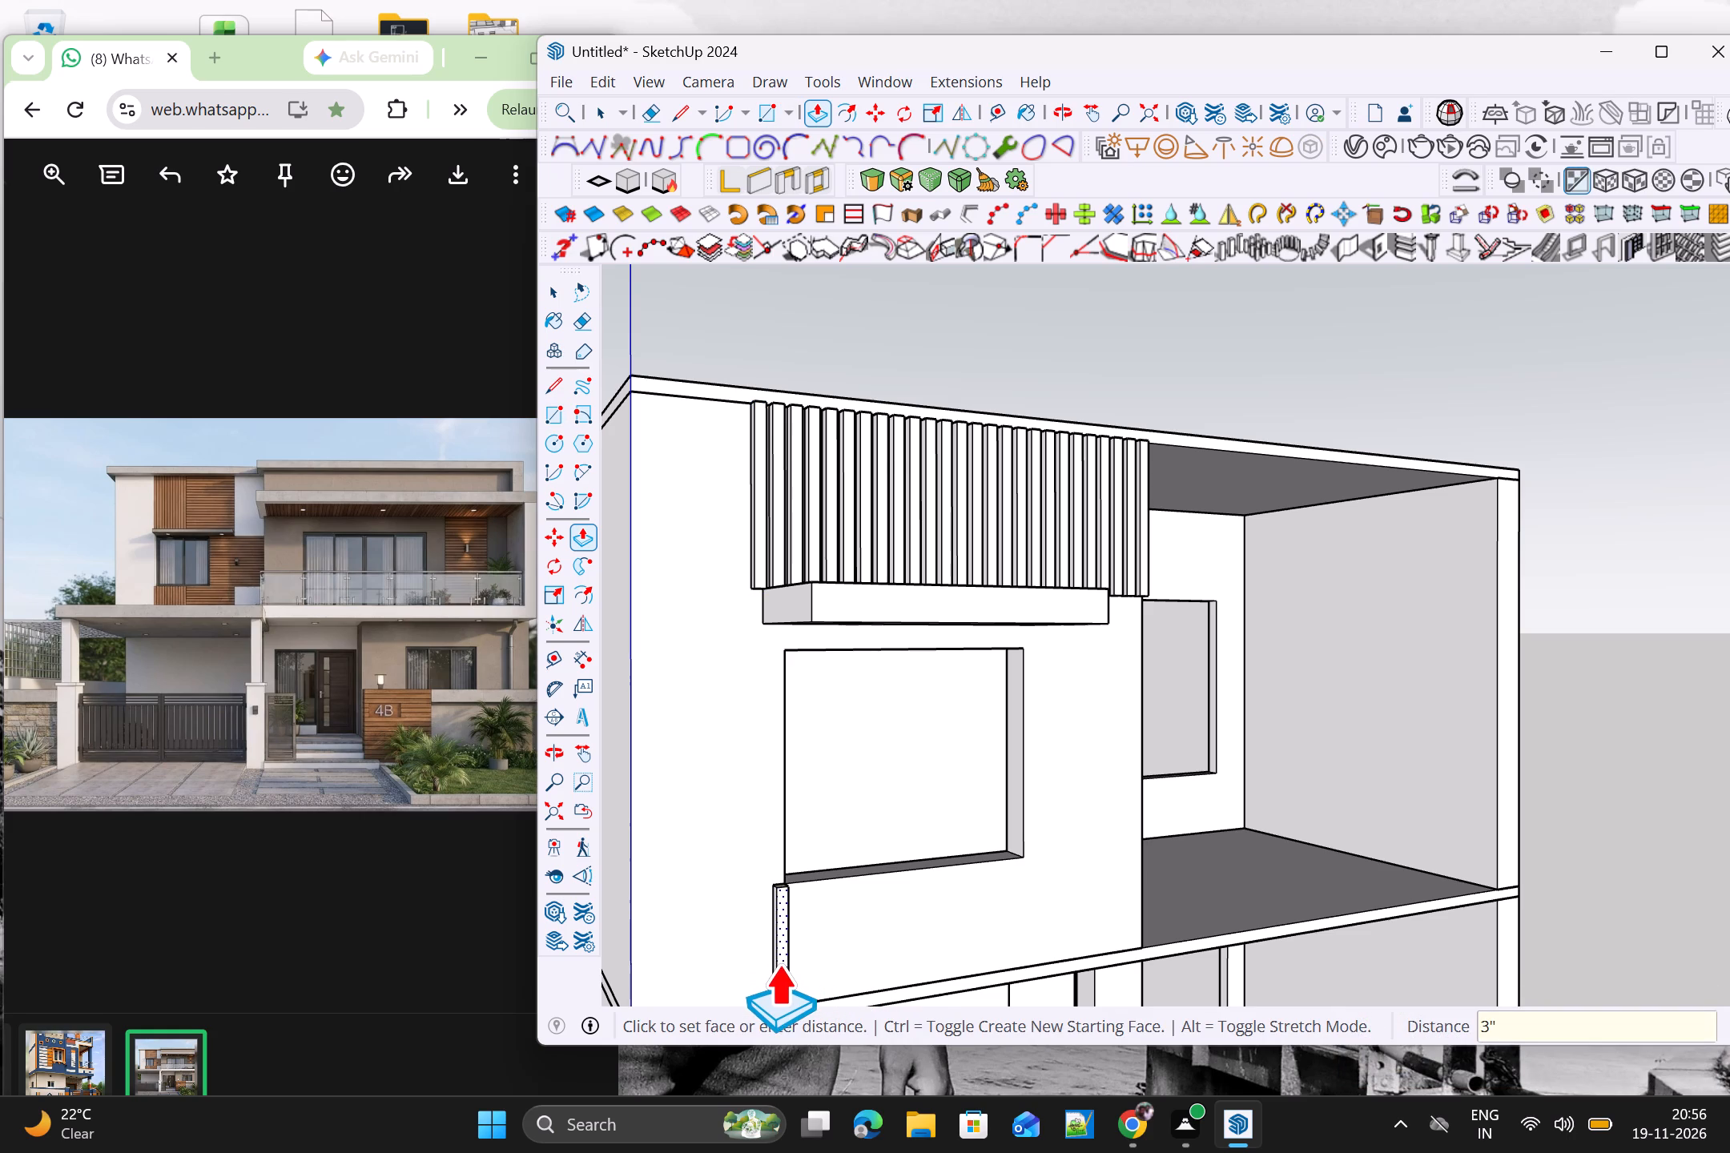
Select the whole extruded strip below the front window and make it a group.
scroll(815, 951, "down", 7)
middle_click_drag(917, 954, 833, 813, "shift")
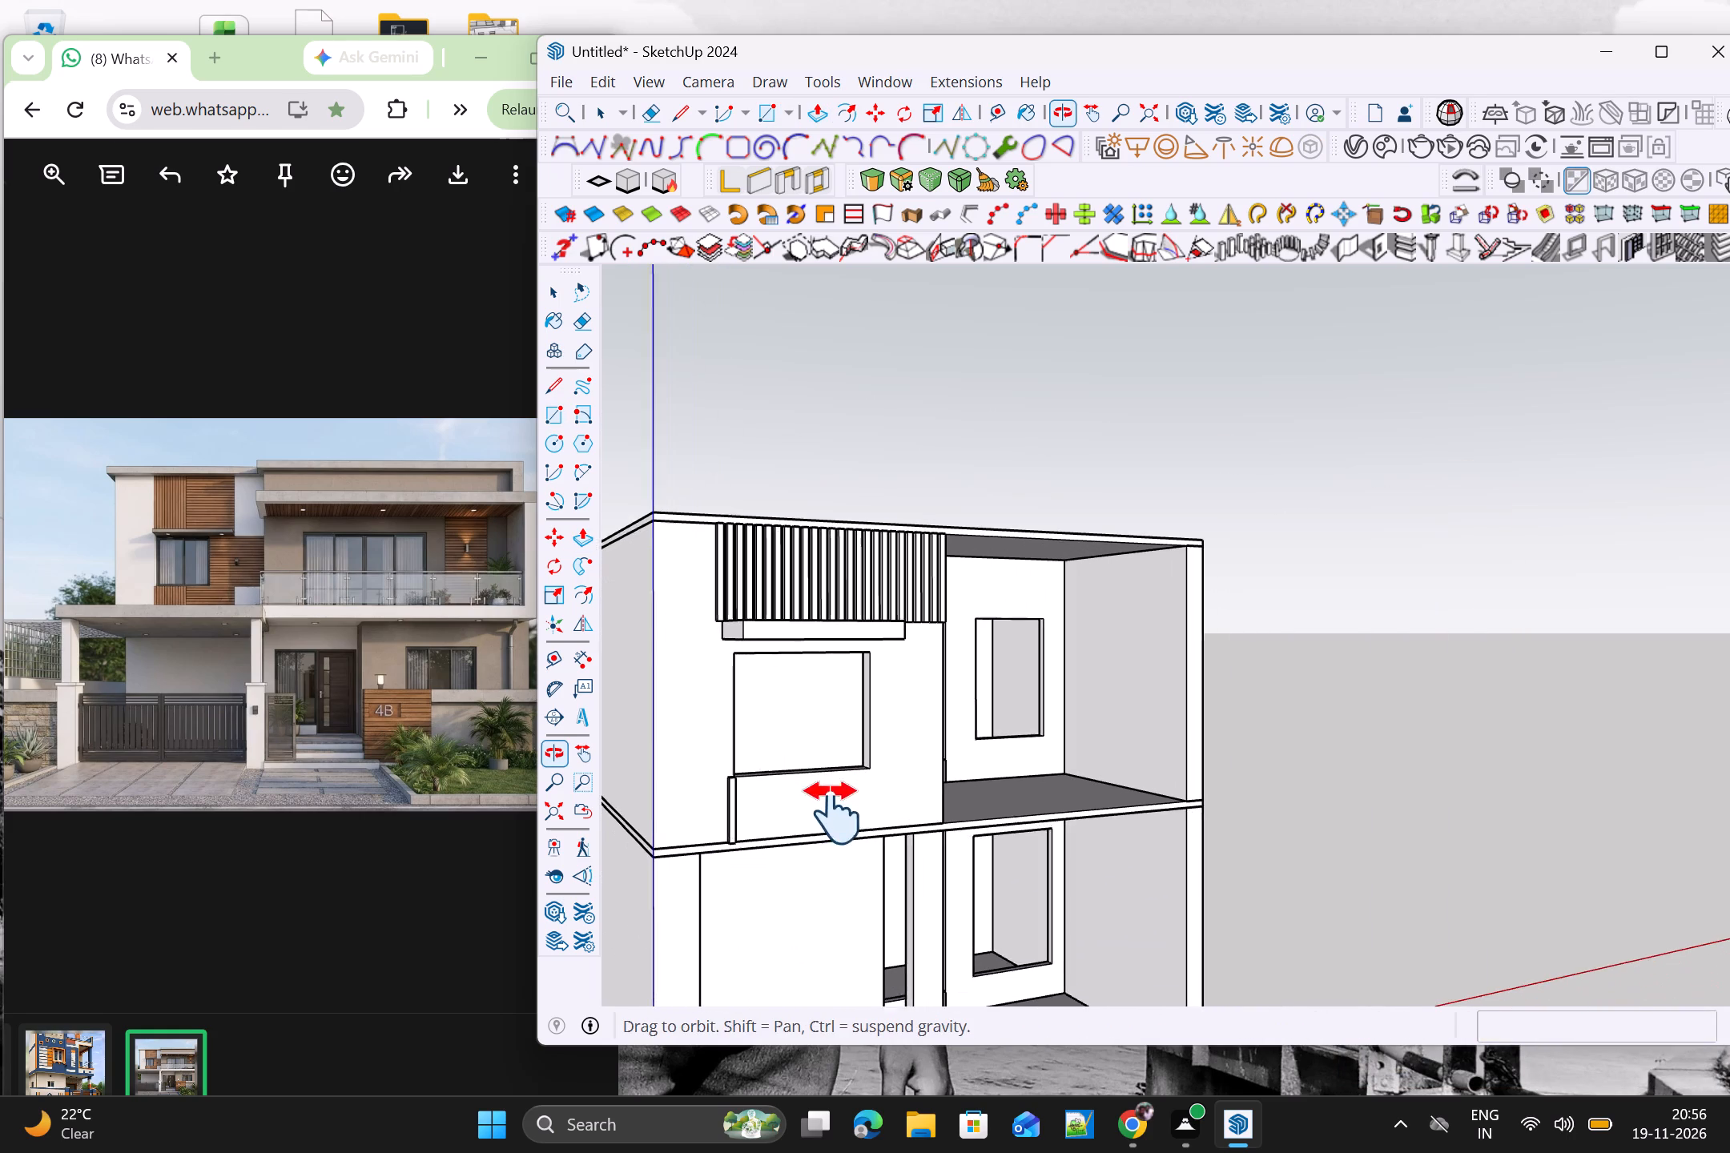
middle_click_drag(833, 813, 831, 812, "shift")
key("m")
scroll(725, 826, "up", 2)
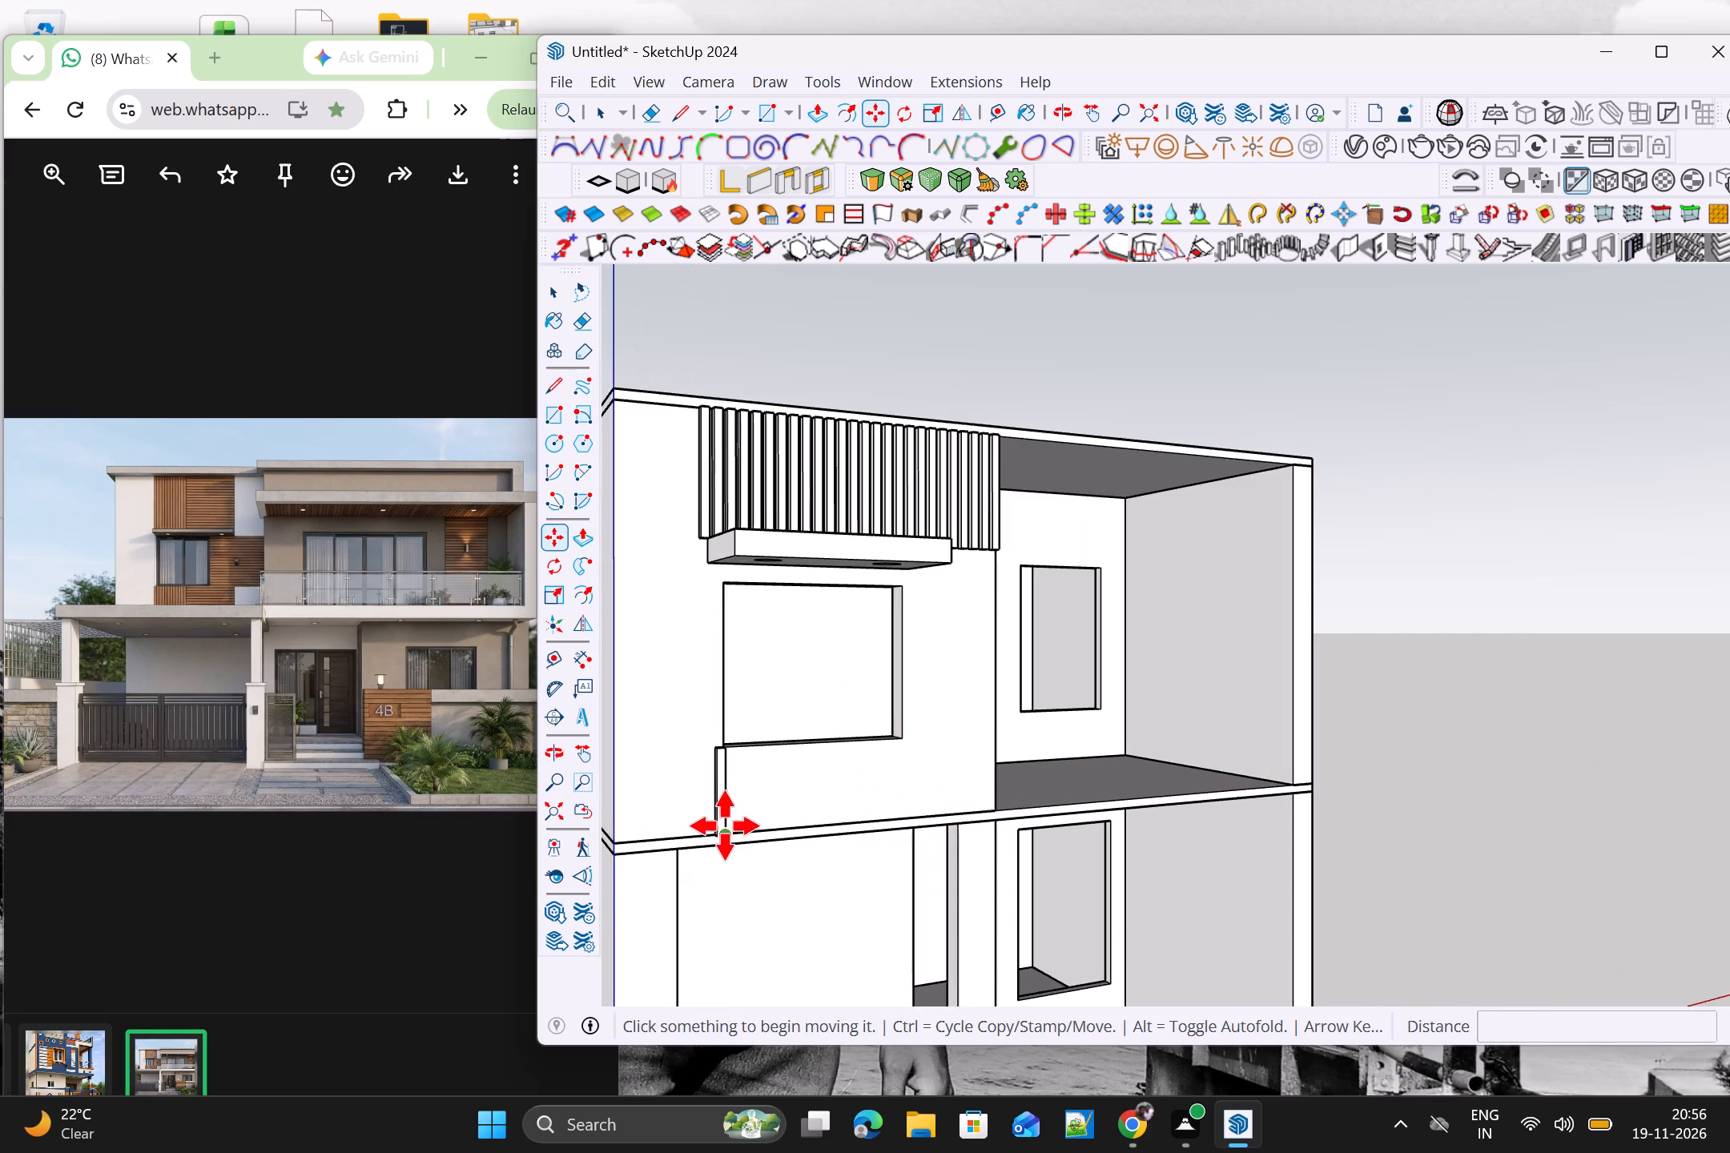
scroll(725, 826, "up", 3)
key("space")
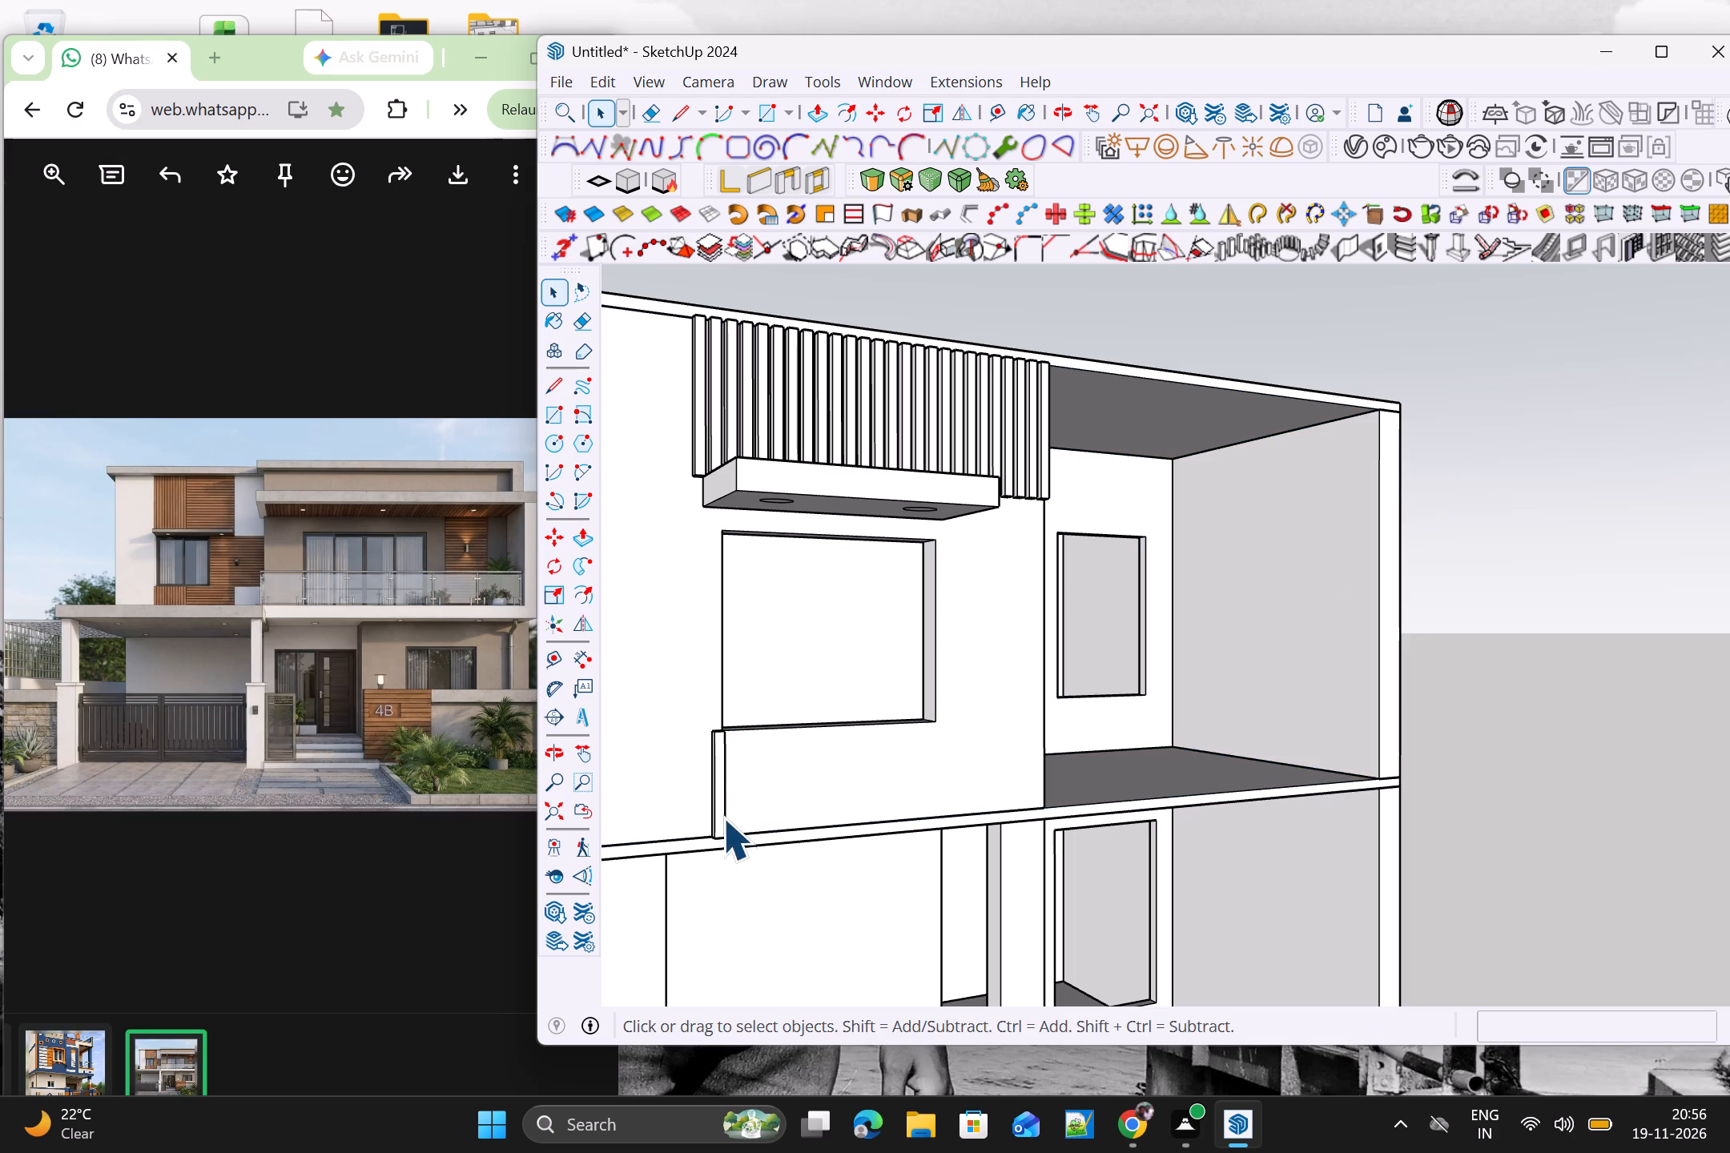
triple_click(722, 818)
right_click(721, 811)
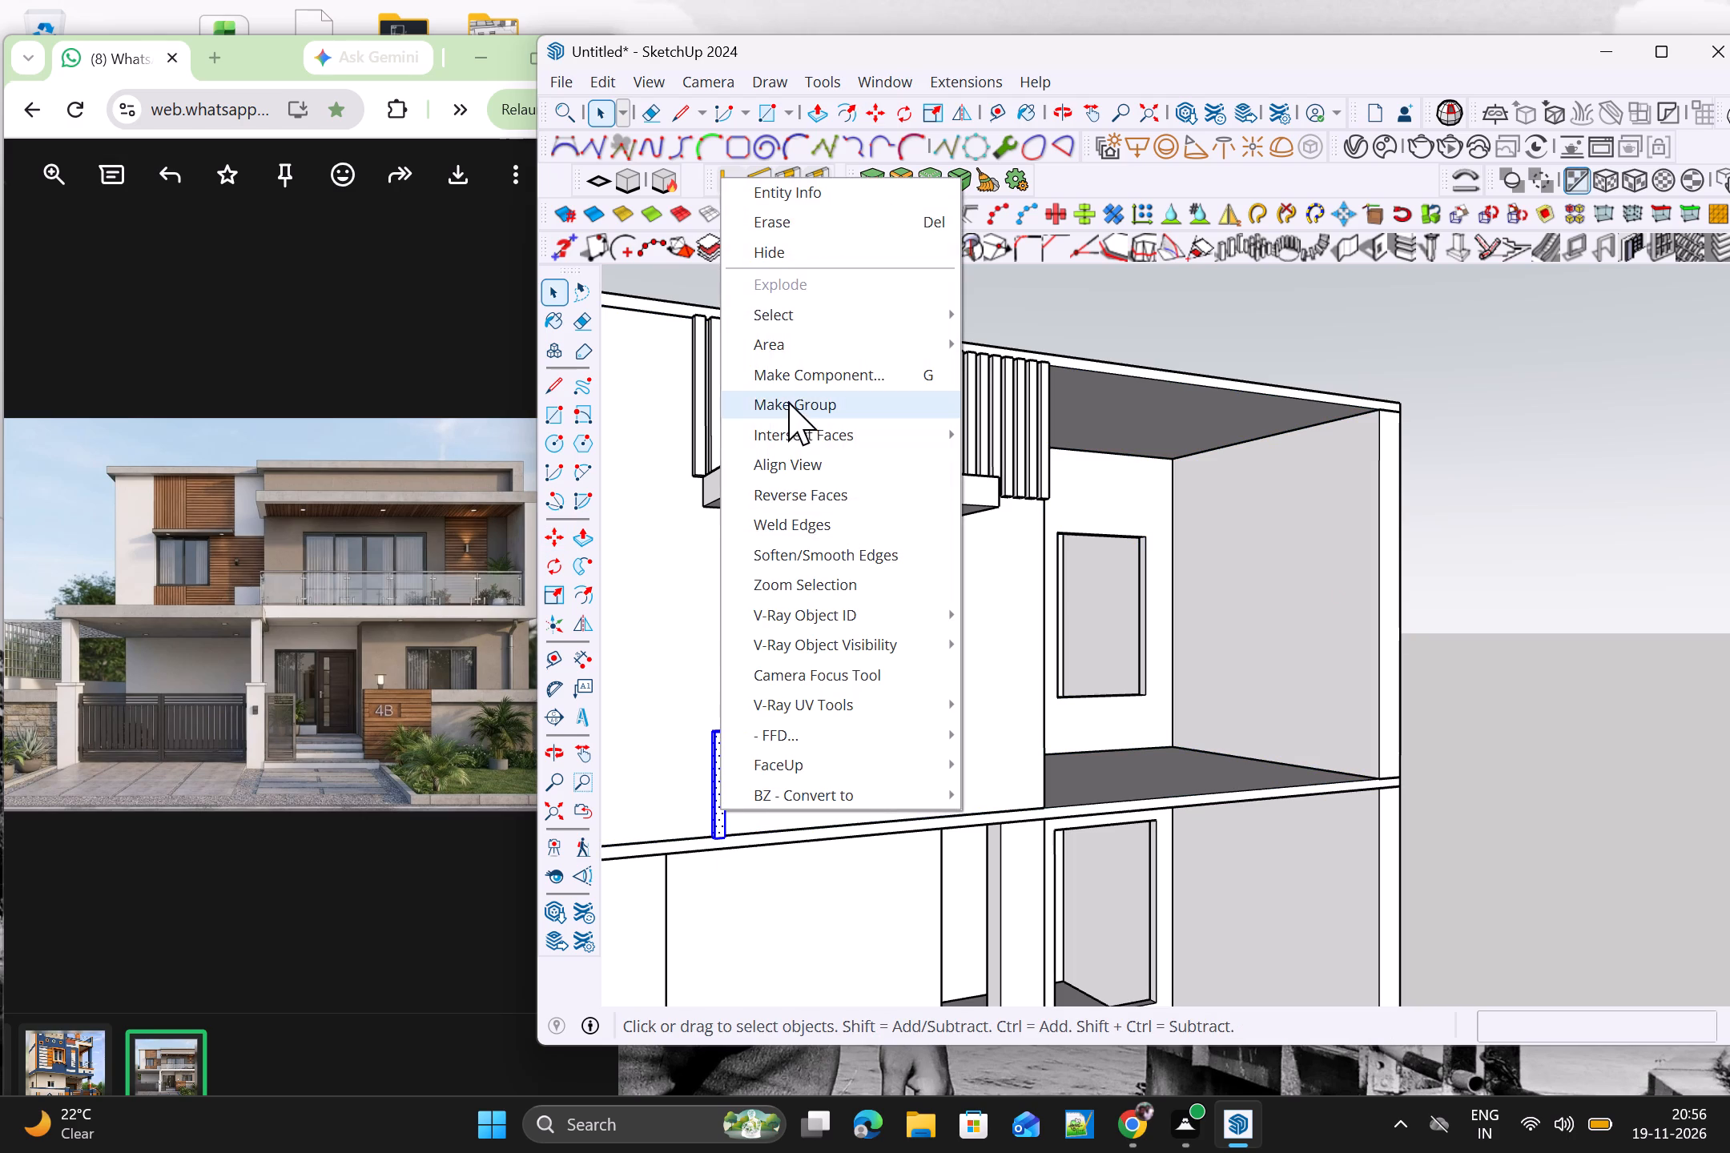
left_click(788, 401)
Copy the lower strip about 6' 10 7/8" along the wall to its balcony-side edge and fill the span at 25 equal divisions.
key("m")
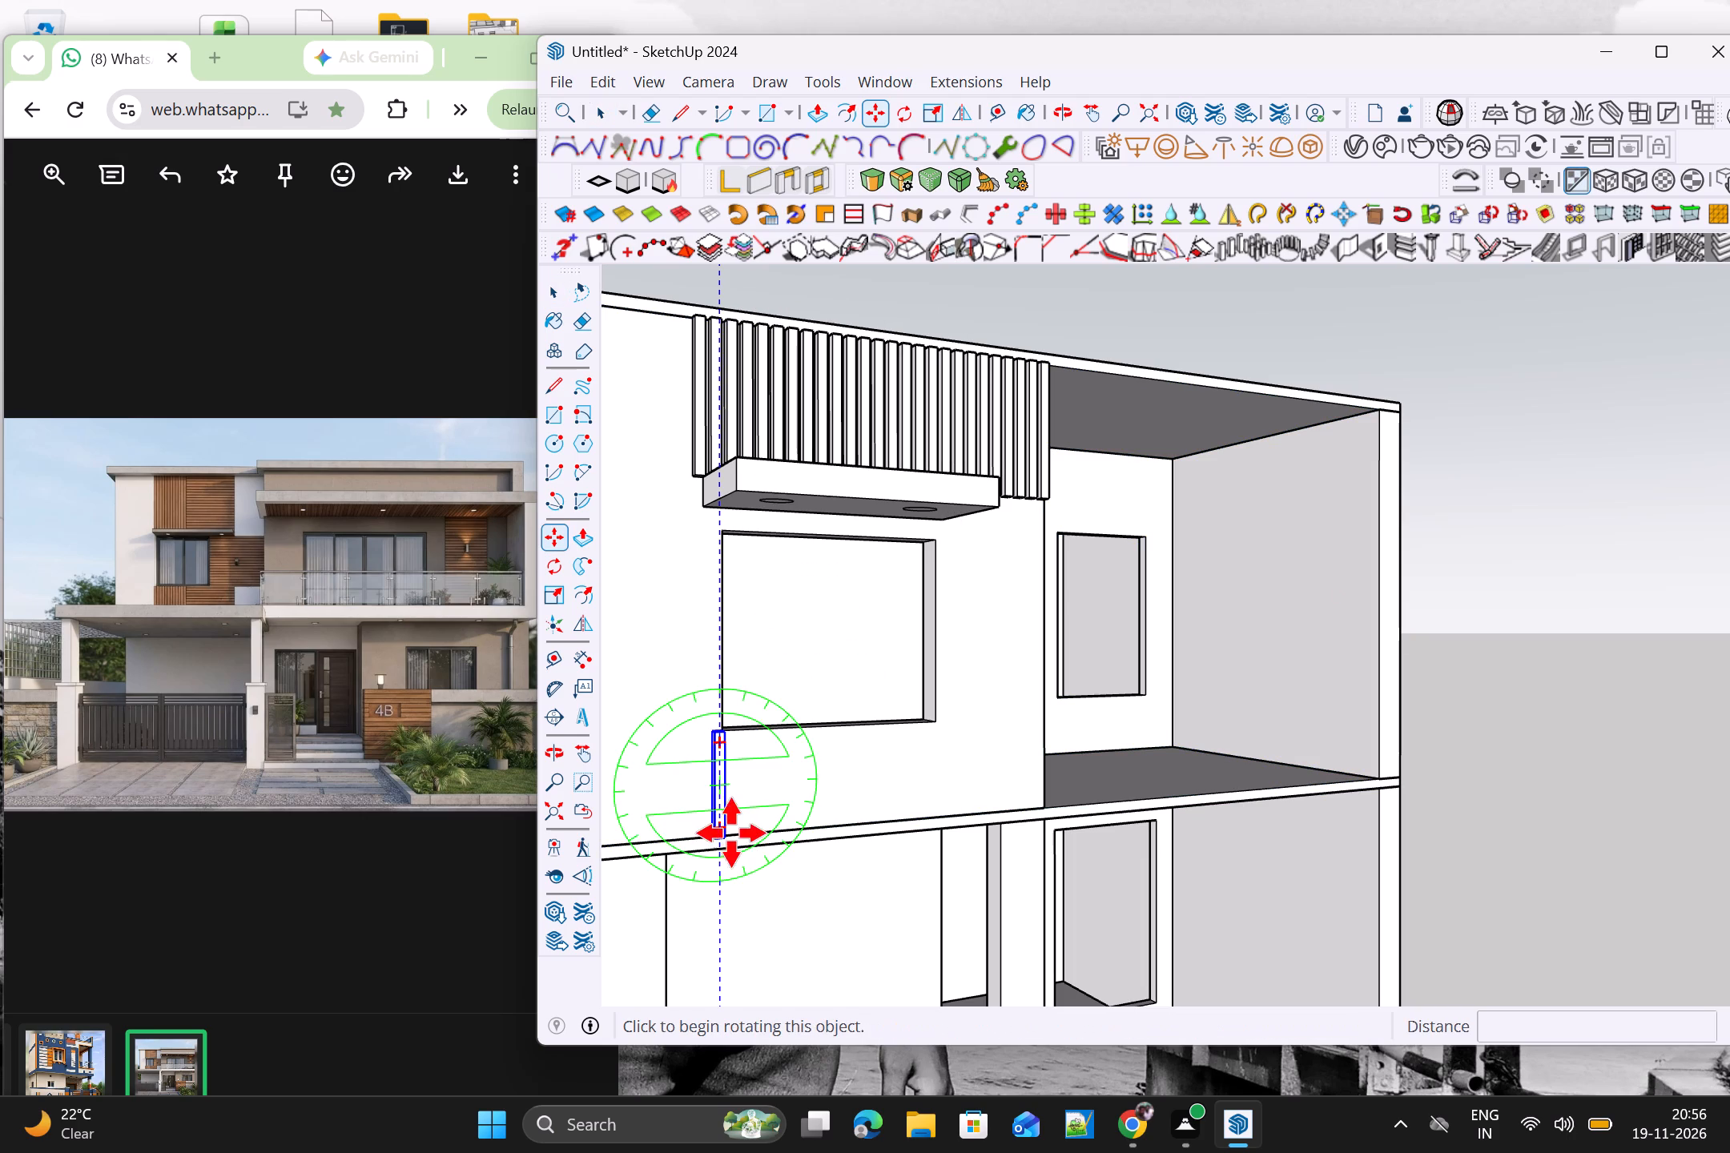
left_click(726, 841)
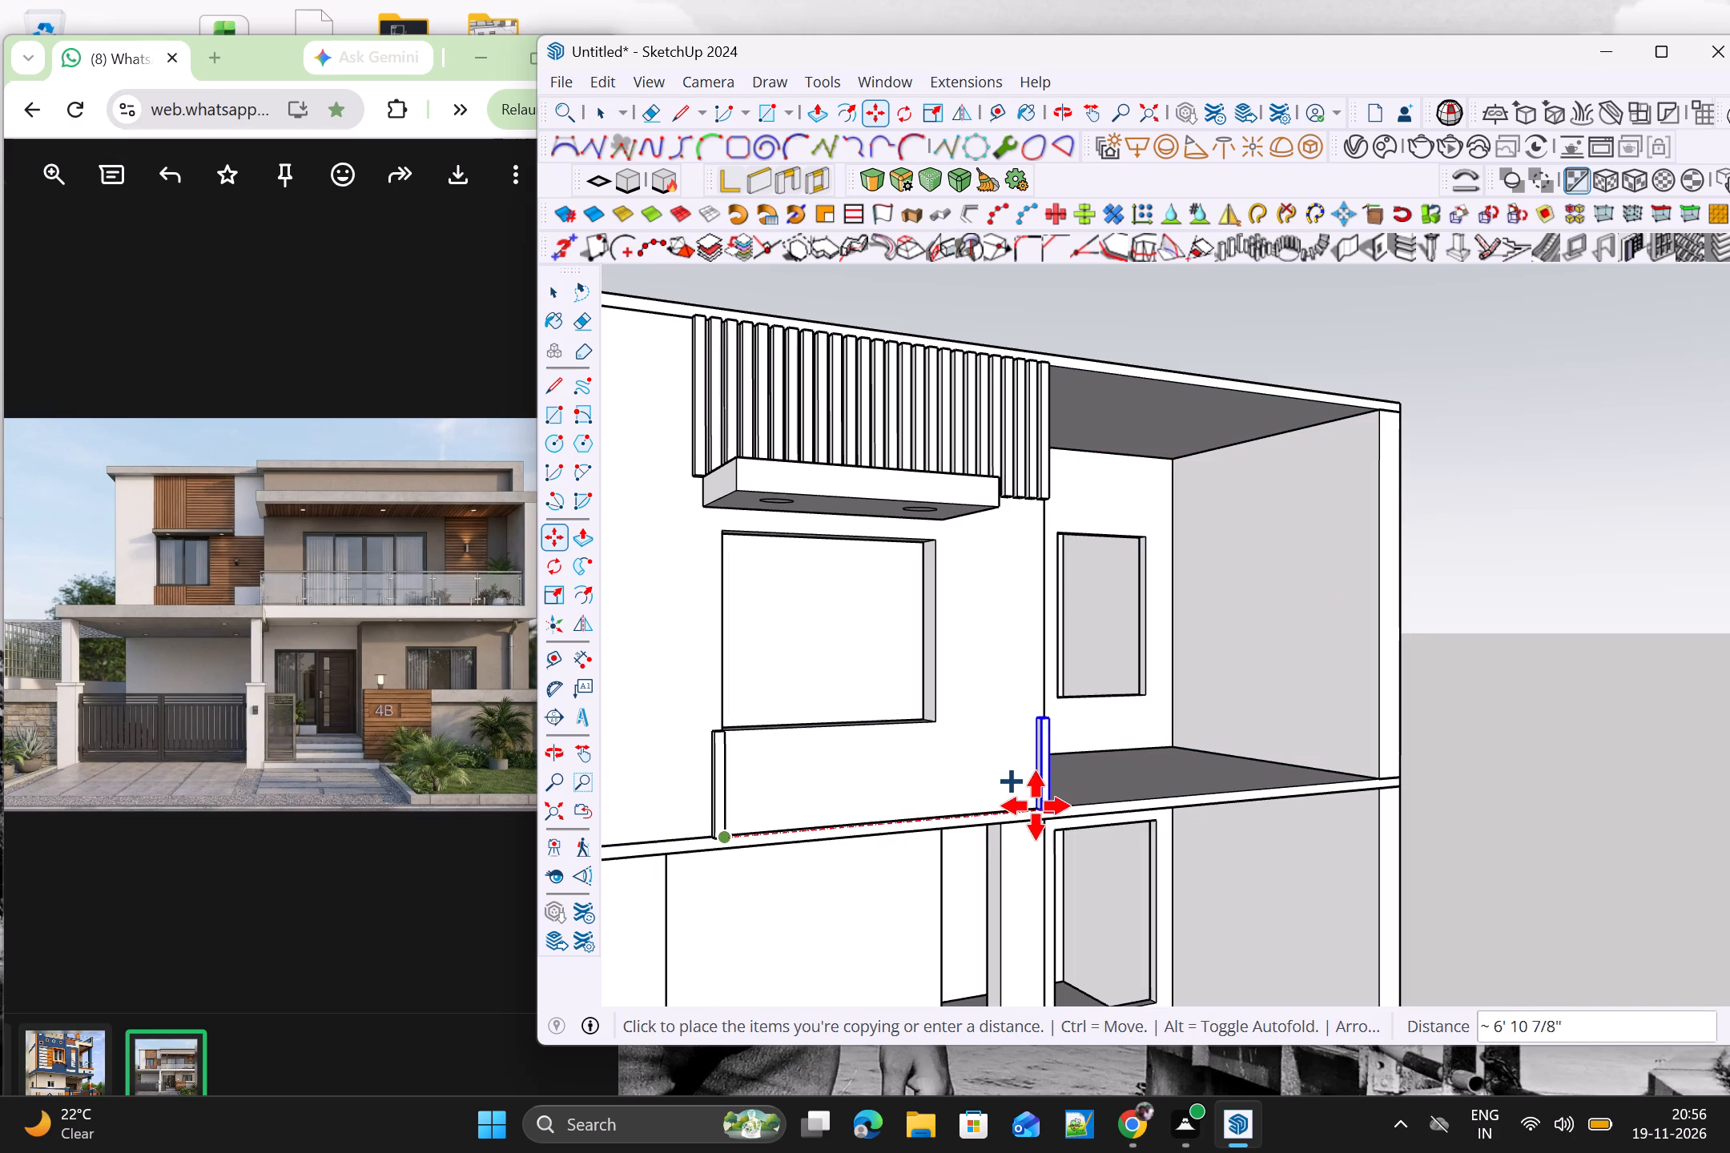
left_click(1041, 808)
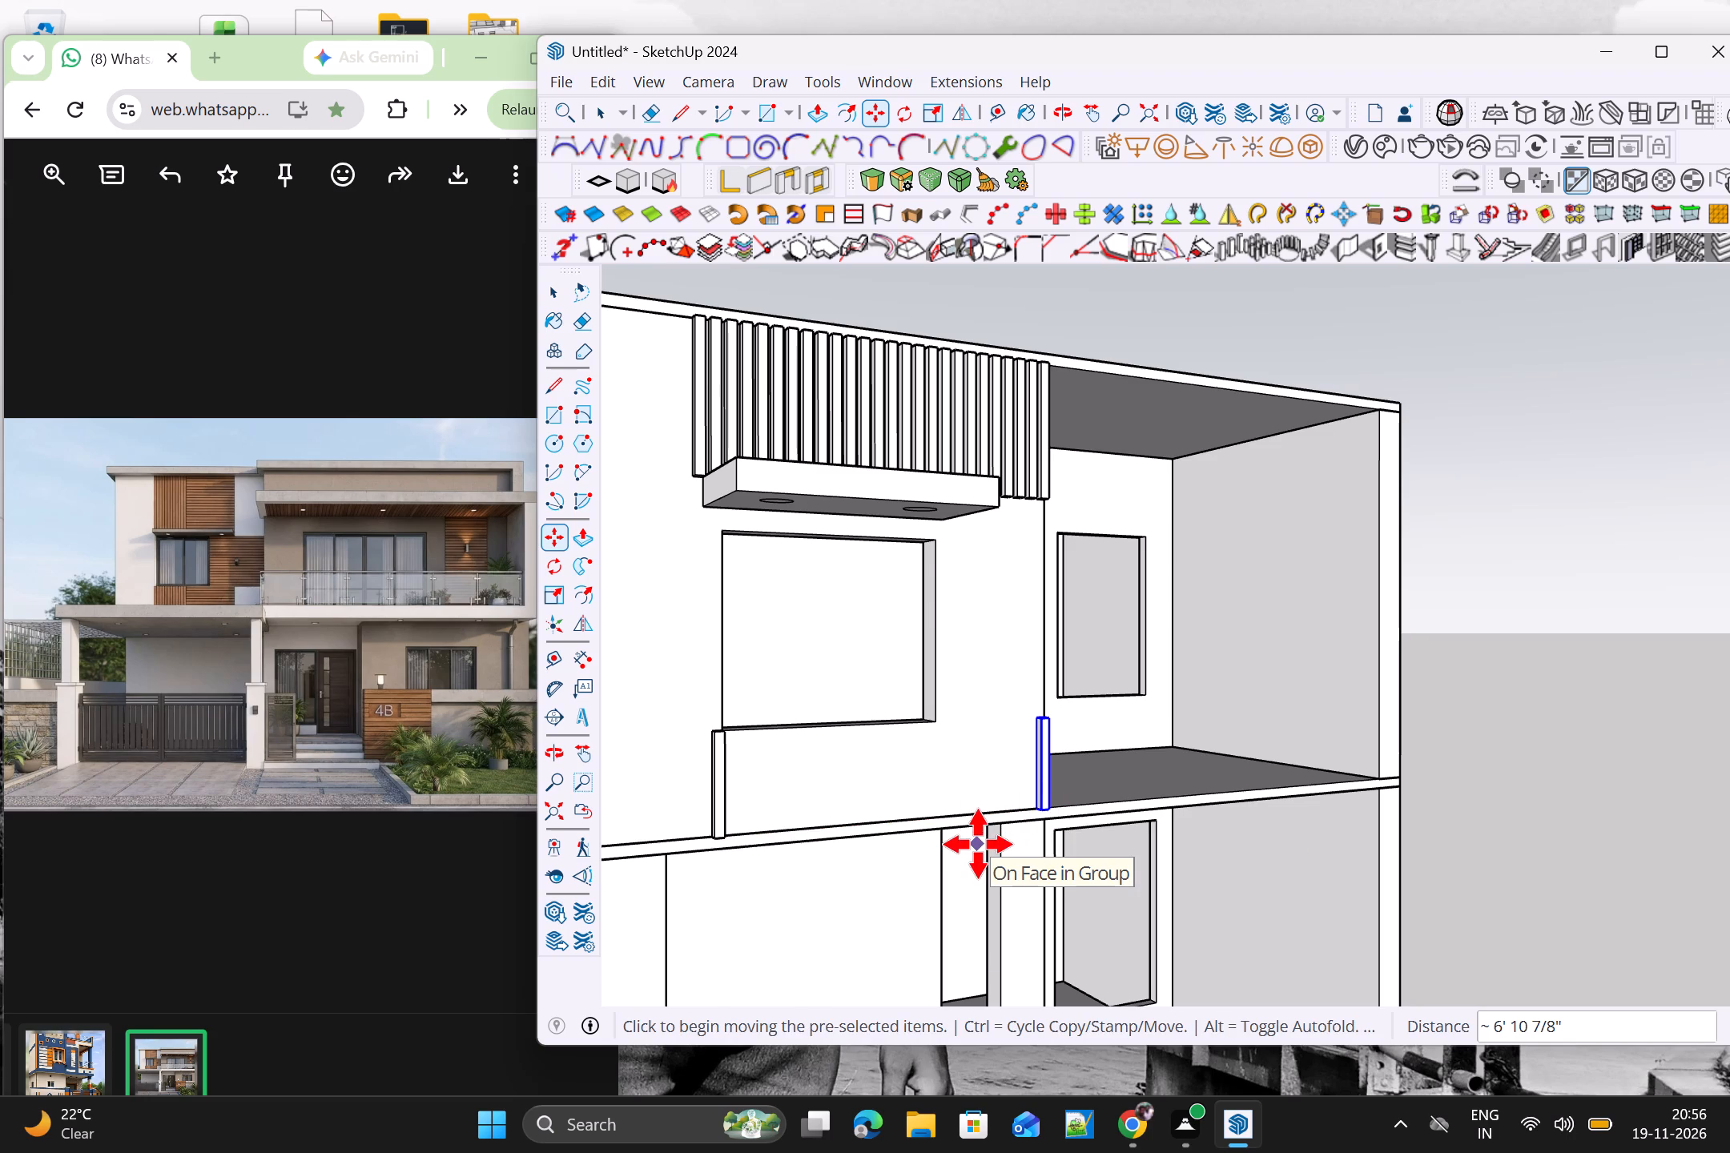
type("25/")
key("Return")
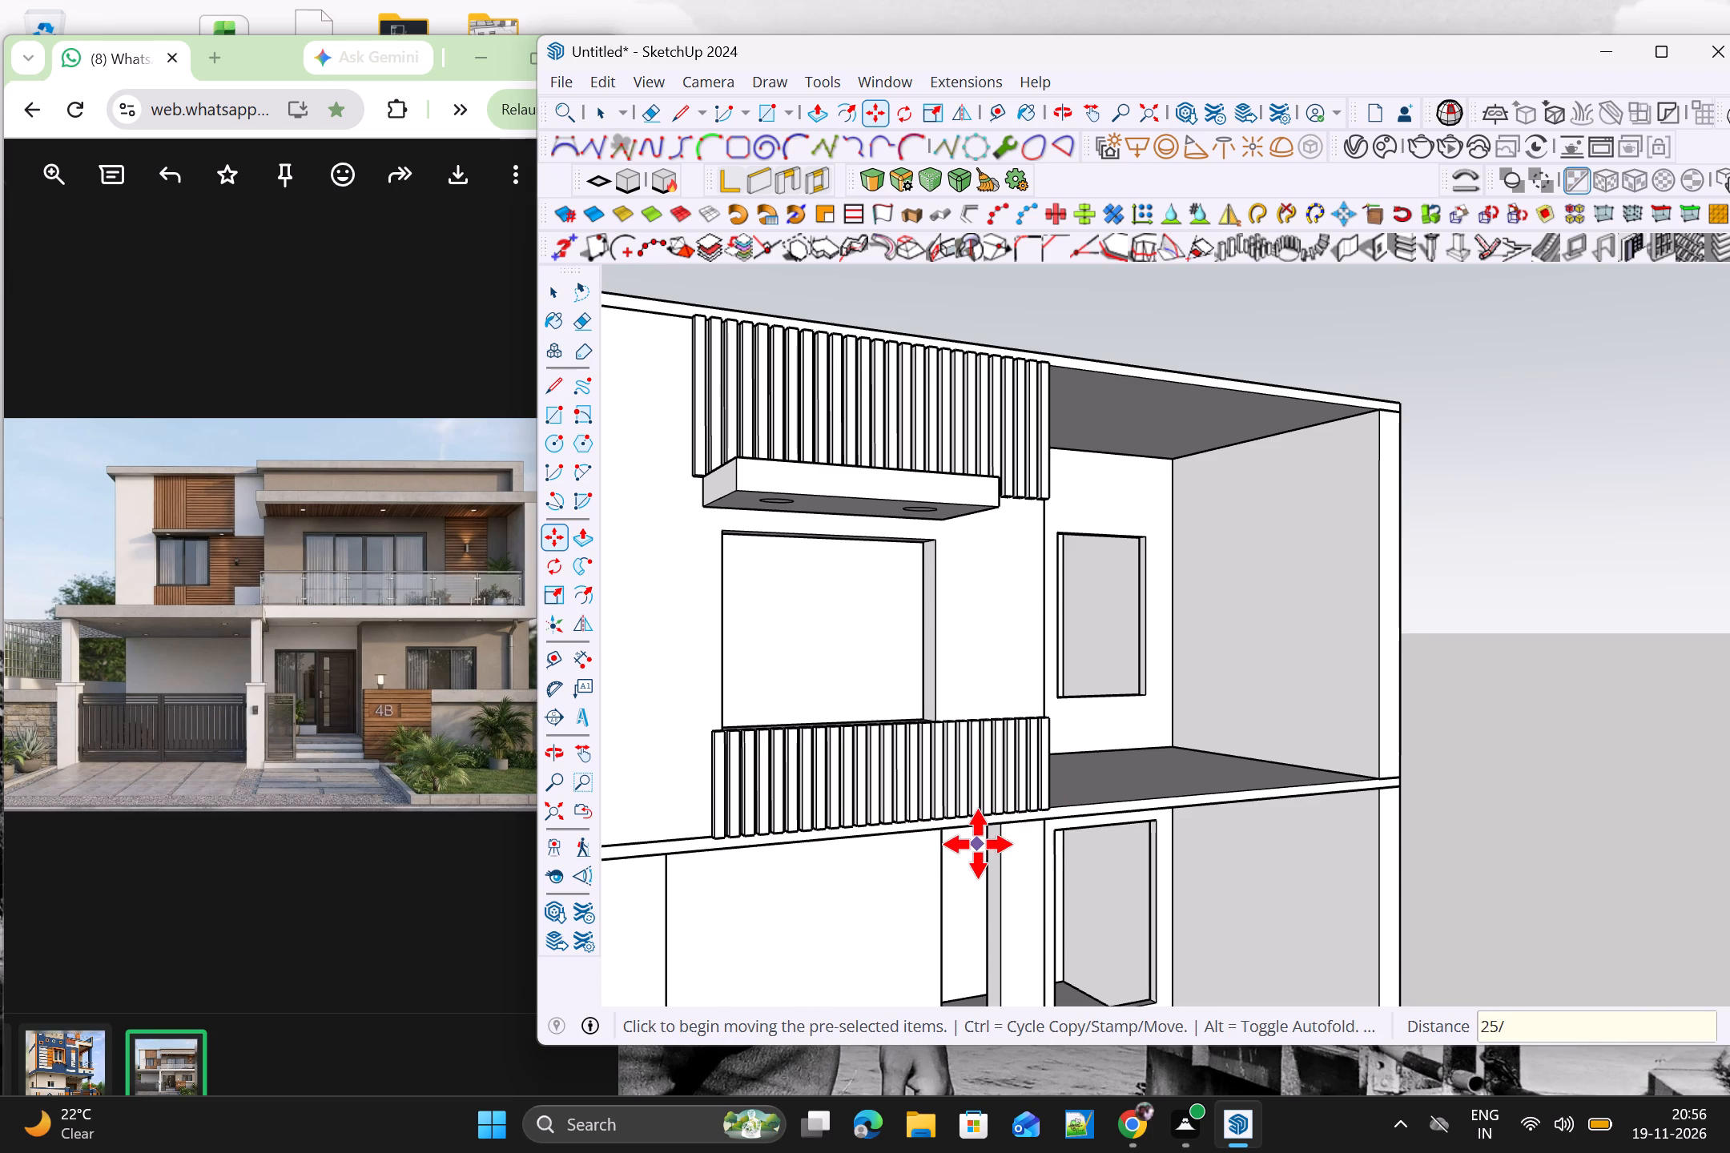
Examine the vertical strip cladding above and below the front window from several angles, comparing it with the reference elevation.
scroll(1001, 842, "down", 3)
middle_click_drag(1066, 840, 785, 991)
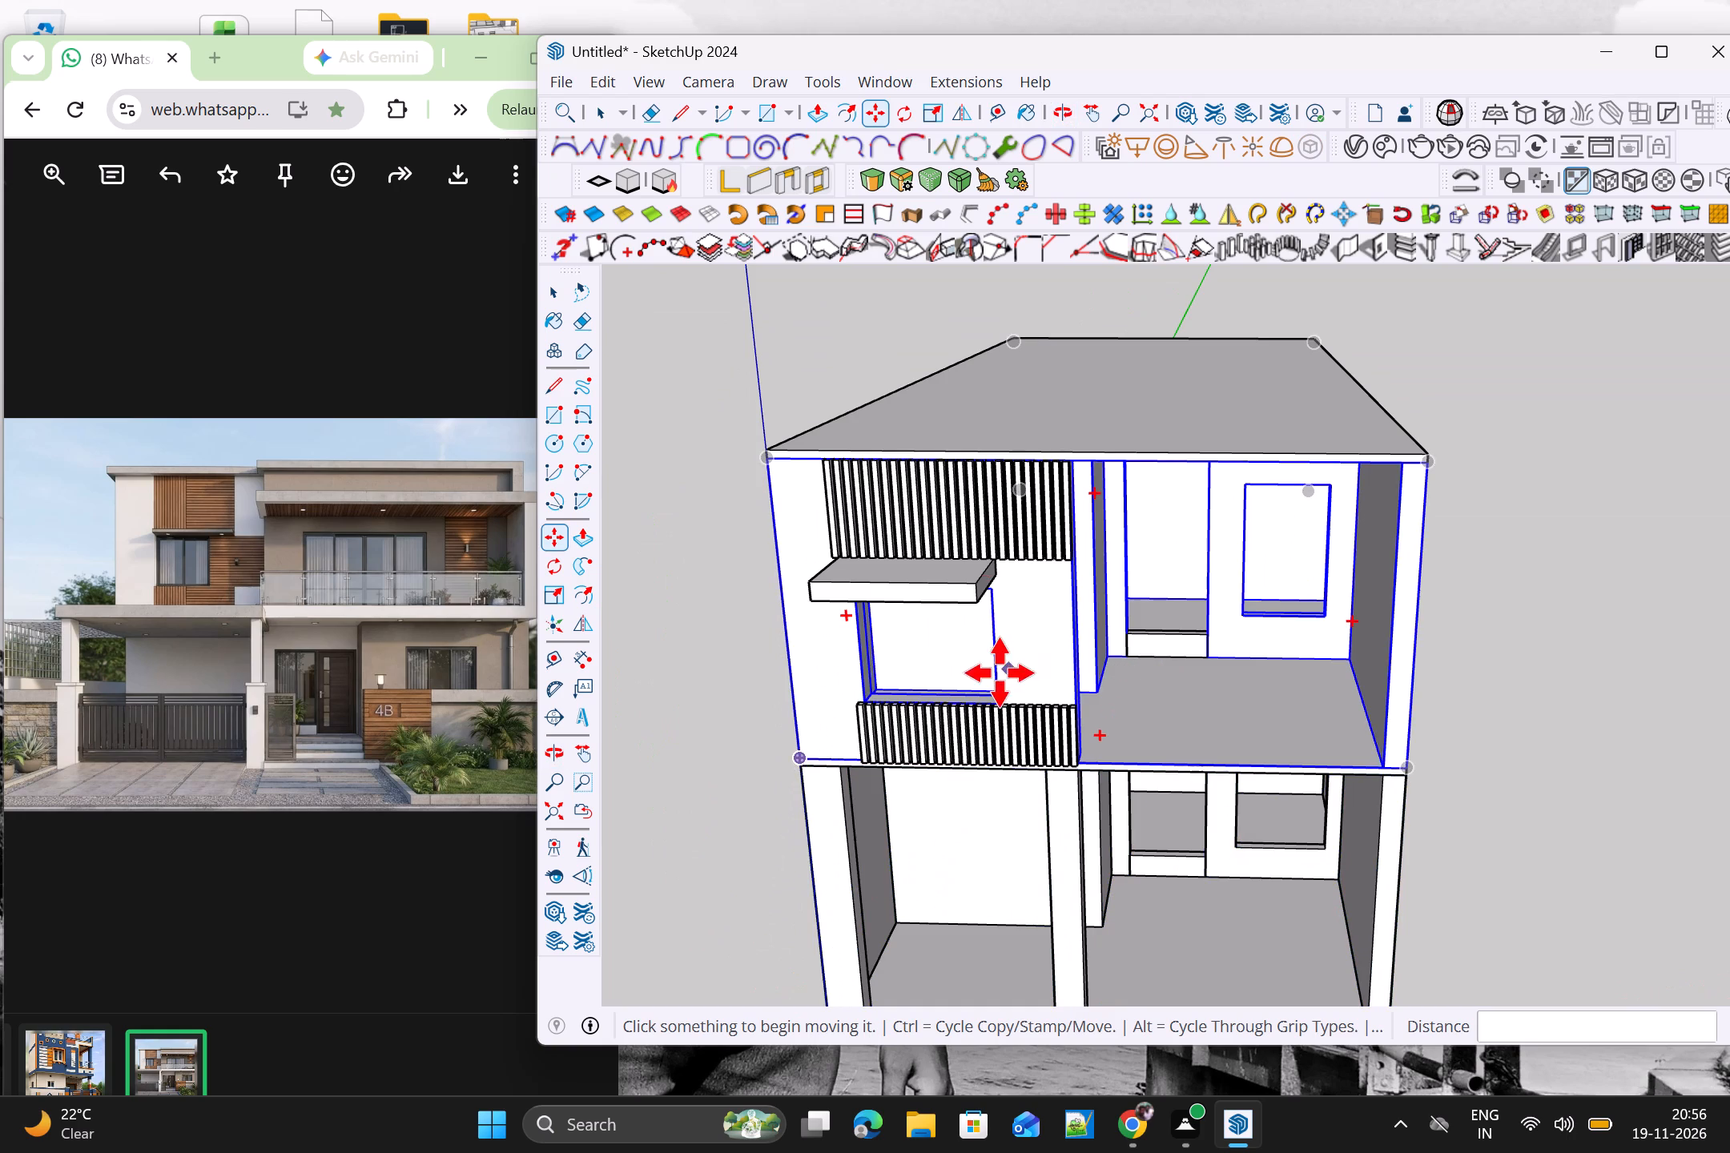
scroll(1397, 659, "down", 3)
middle_click_drag(1352, 717, 1461, 598)
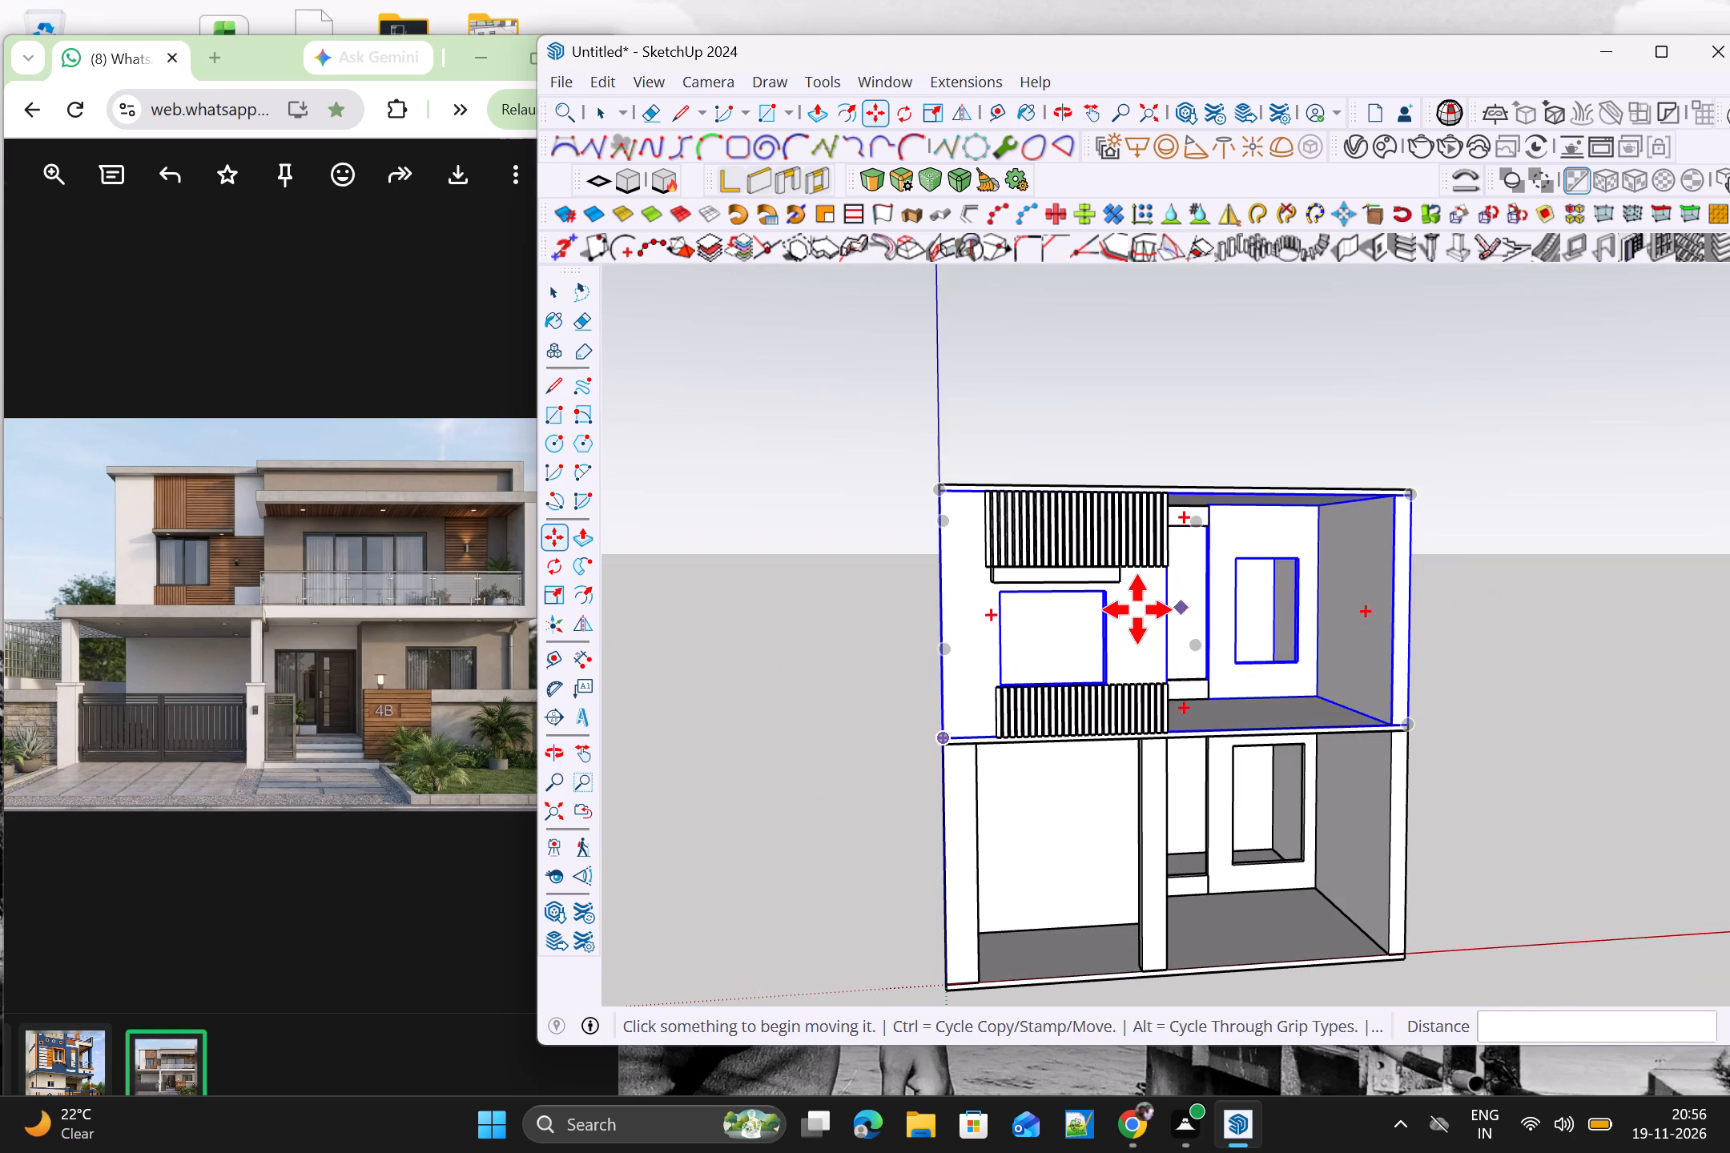
key("space")
scroll(1173, 608, "up", 4)
middle_click_drag(1177, 615, 1092, 623)
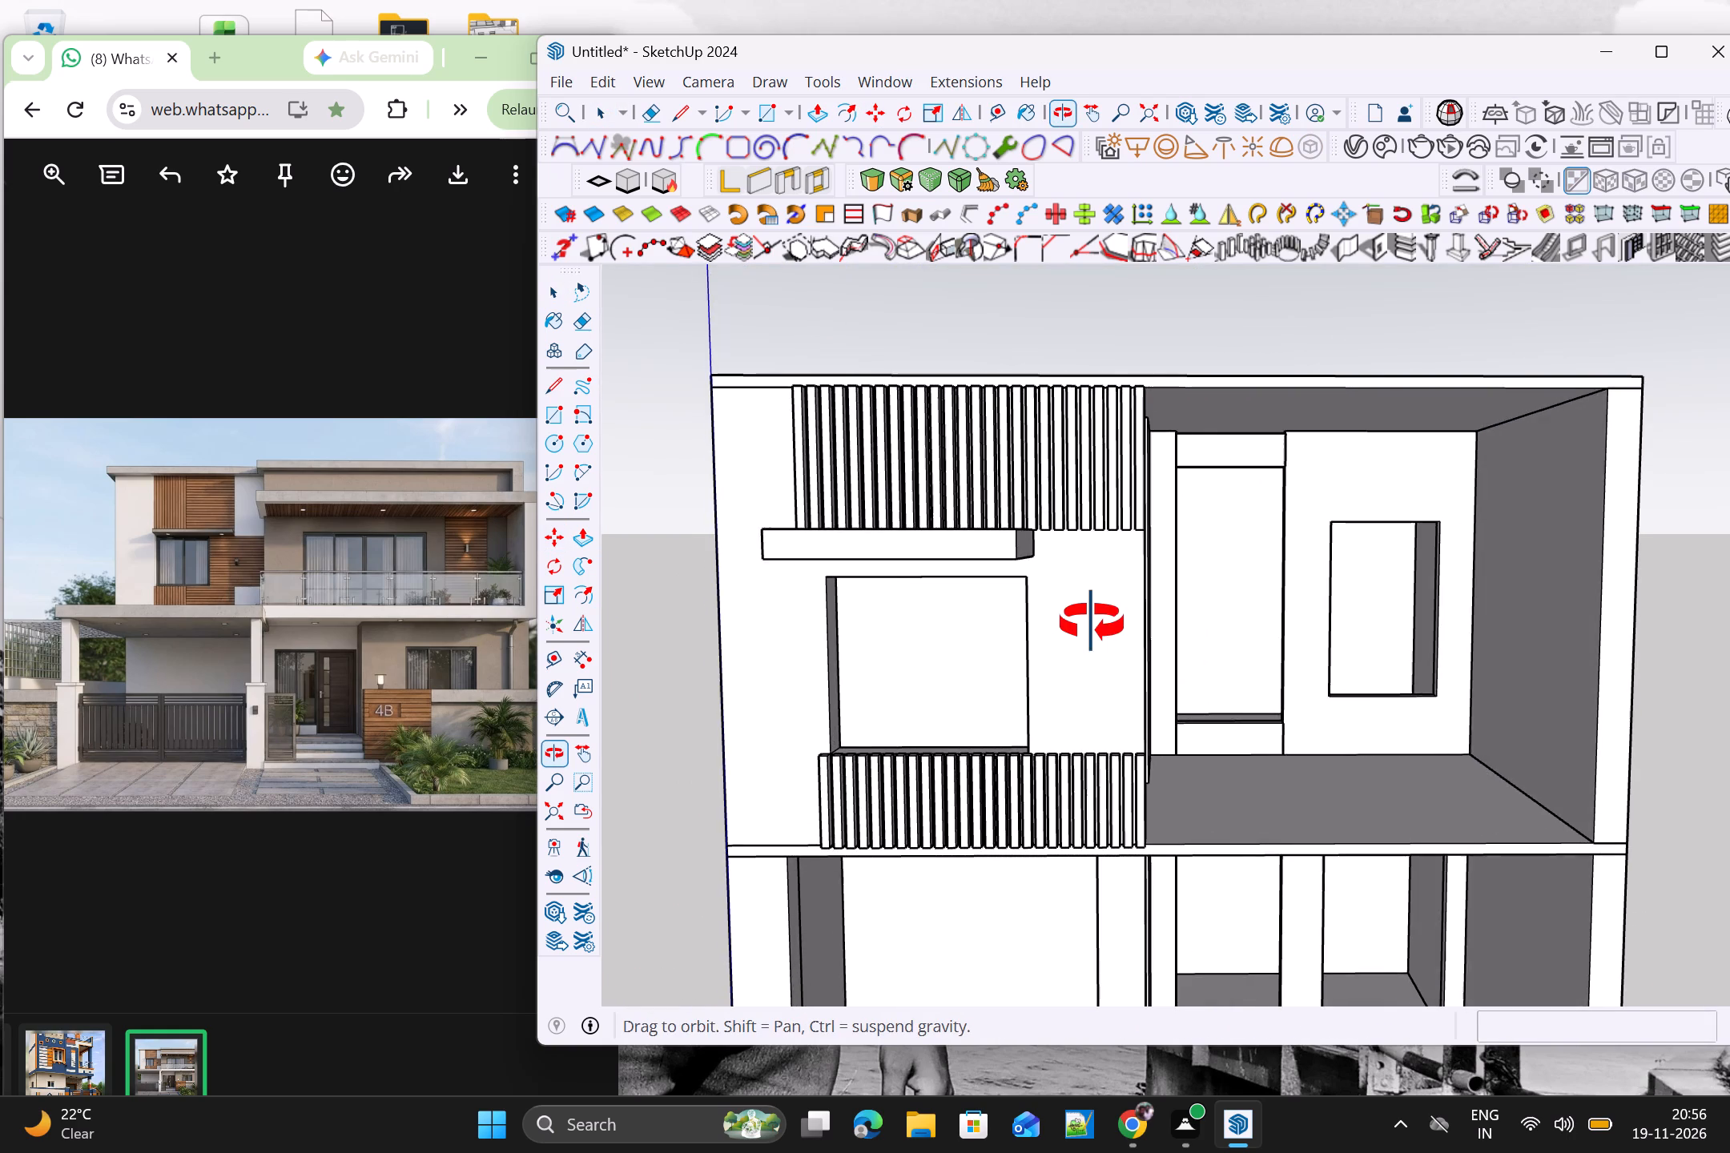
middle_click_drag(1092, 623, 1087, 658)
scroll(1084, 682, "up", 2)
middle_click_drag(1085, 693, 1144, 607)
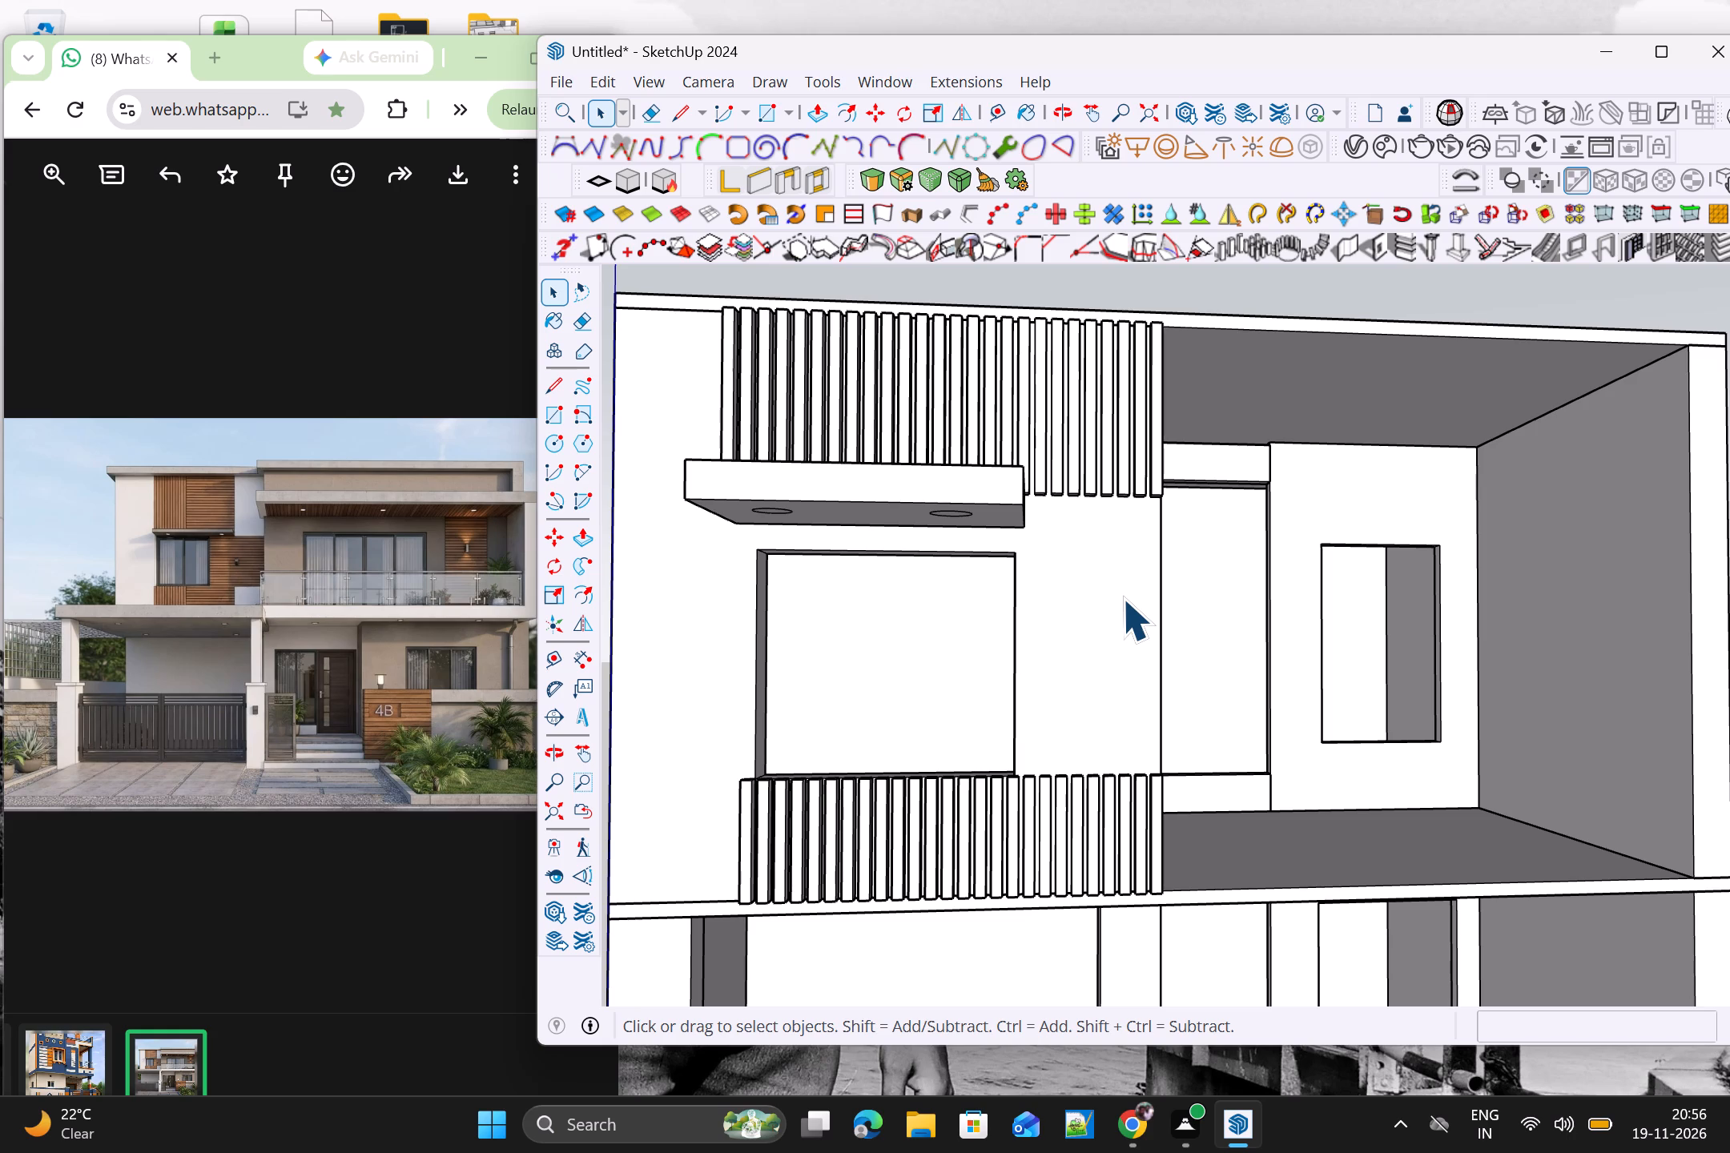
scroll(1122, 598, "down", 4)
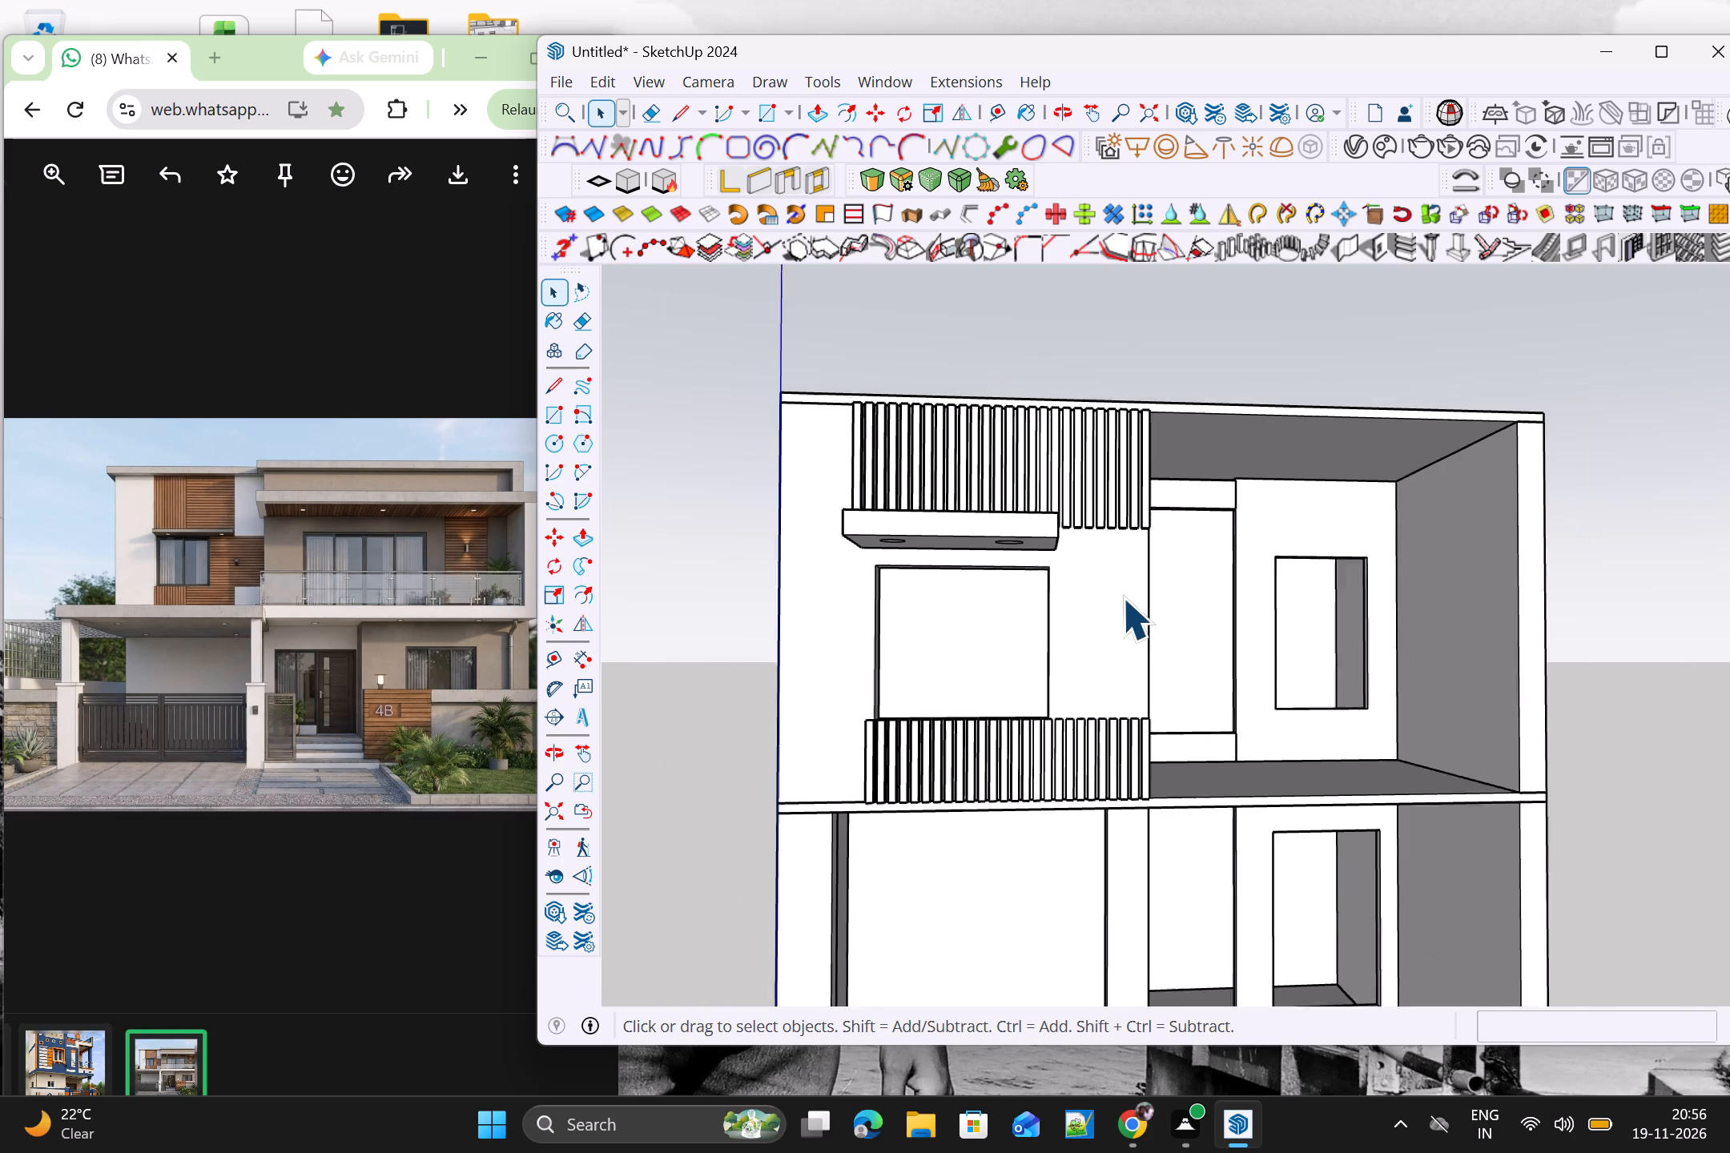
scroll(1122, 597, "down", 1)
middle_click_drag(1095, 613, 1152, 674)
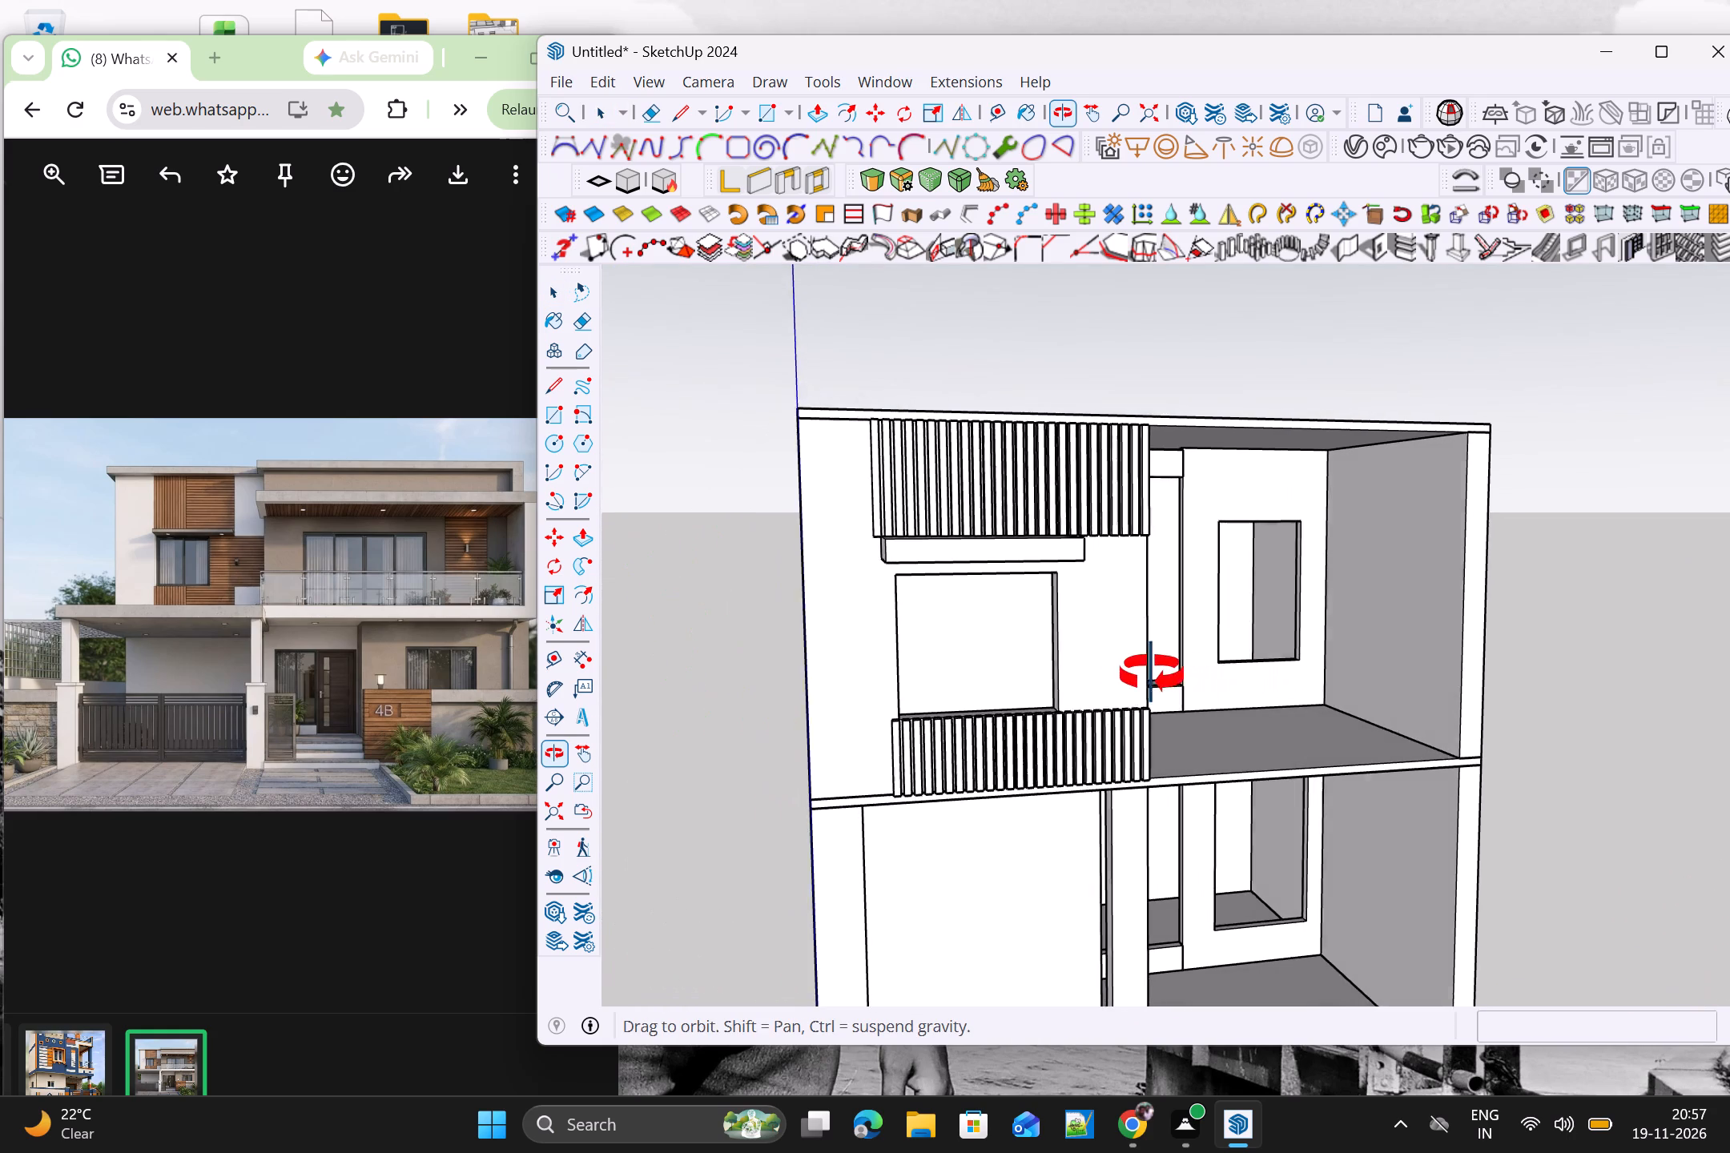
middle_click_drag(1152, 674, 1173, 657)
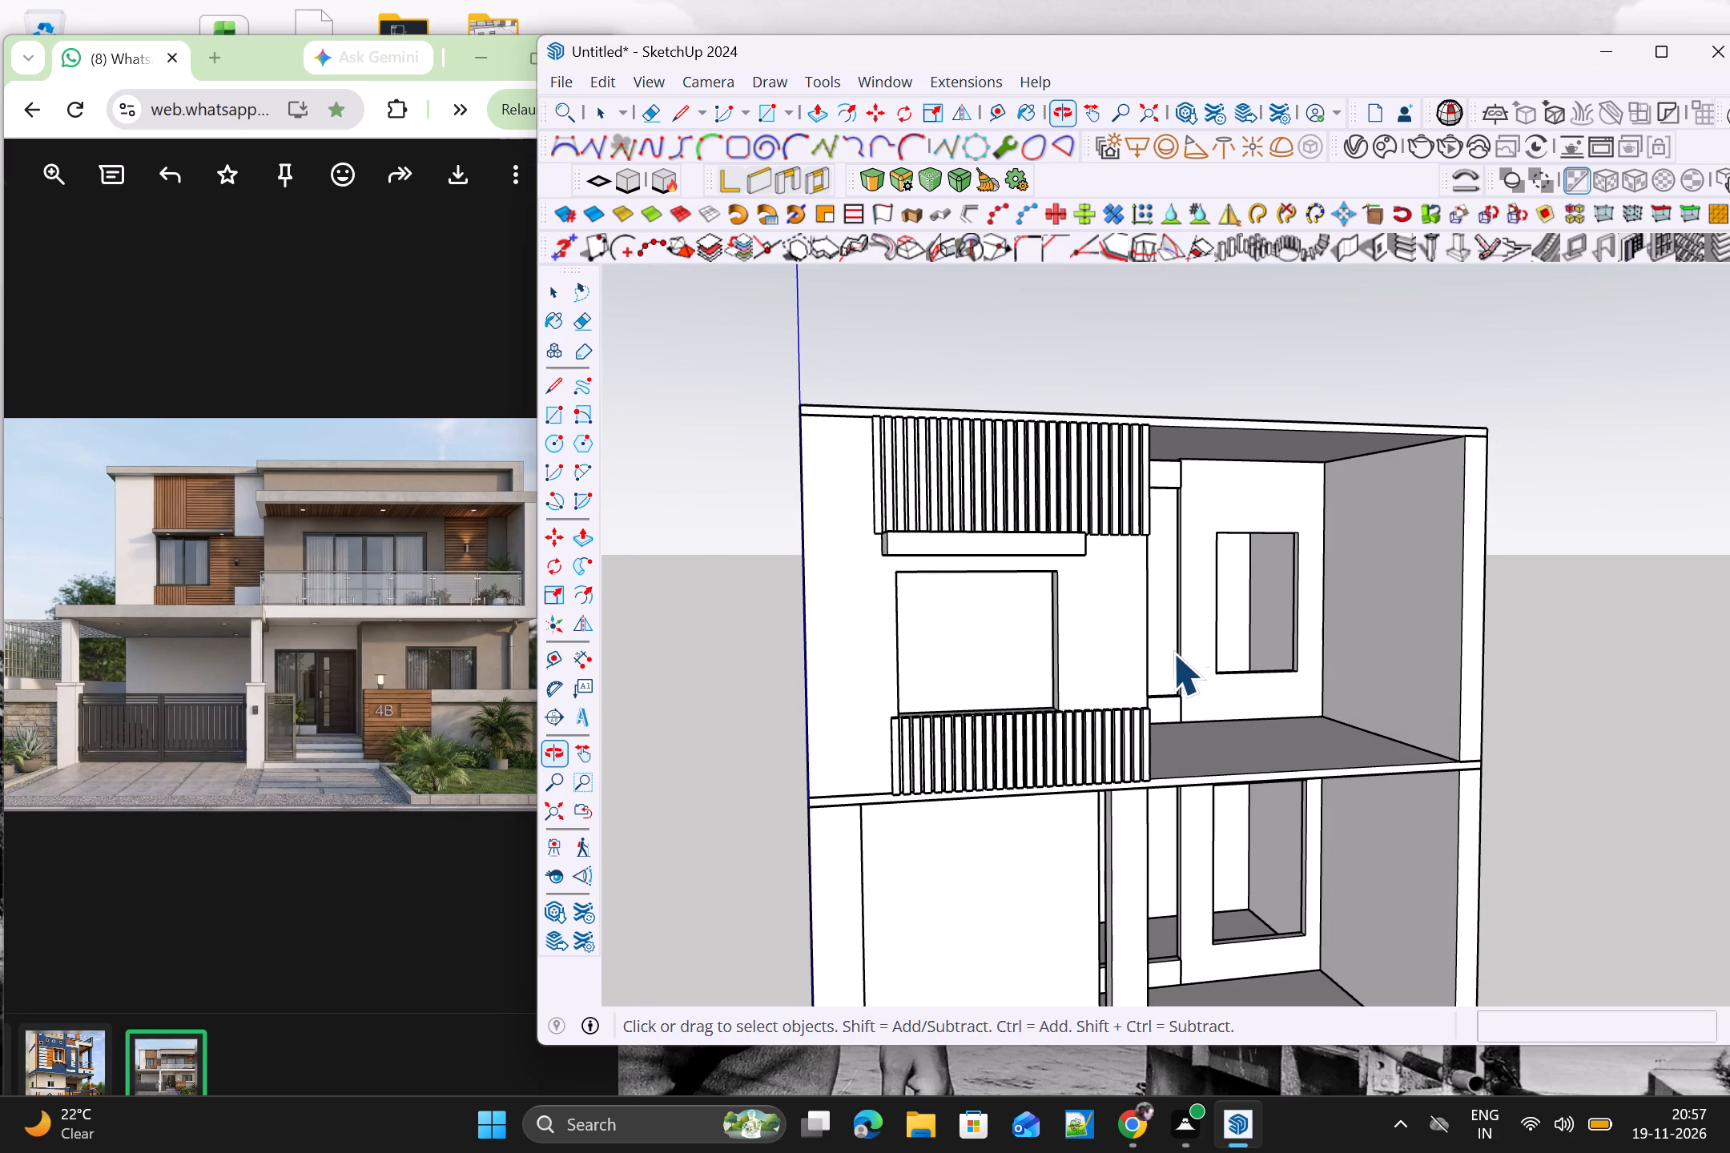
scroll(1181, 612, "up", 2)
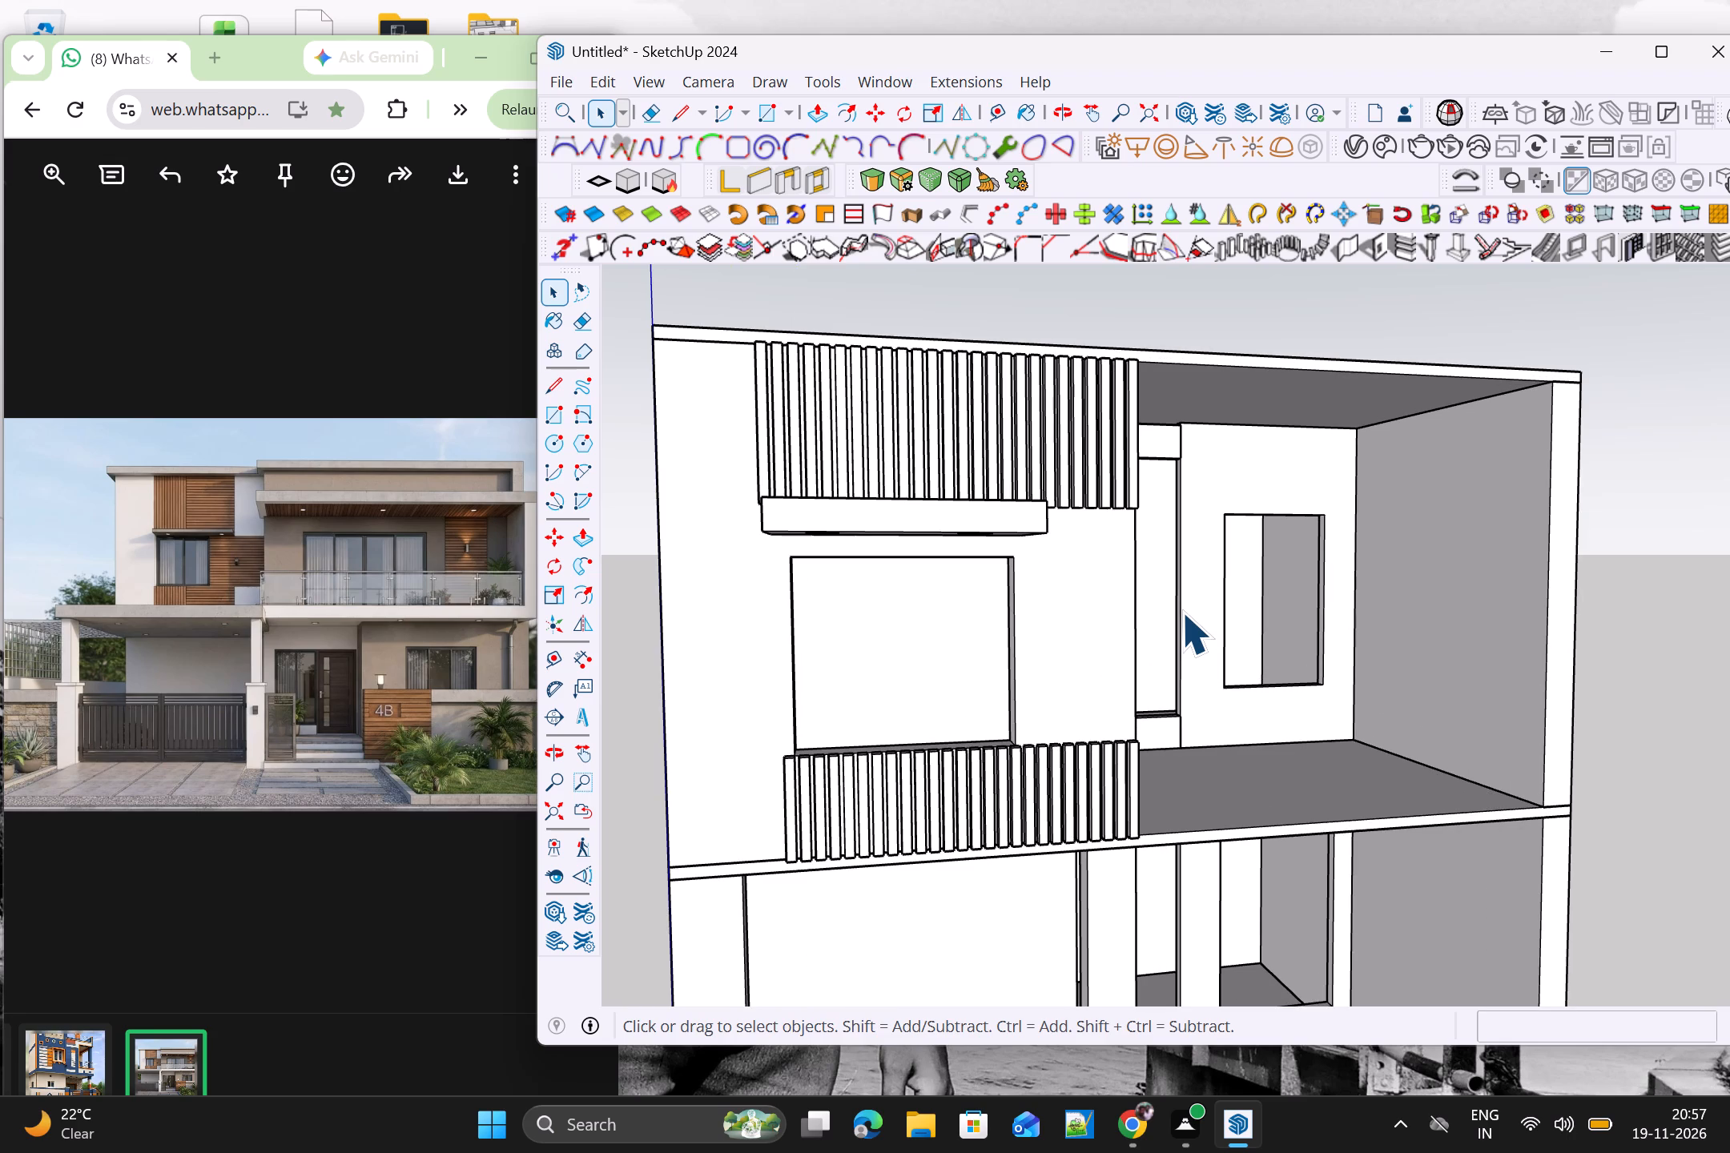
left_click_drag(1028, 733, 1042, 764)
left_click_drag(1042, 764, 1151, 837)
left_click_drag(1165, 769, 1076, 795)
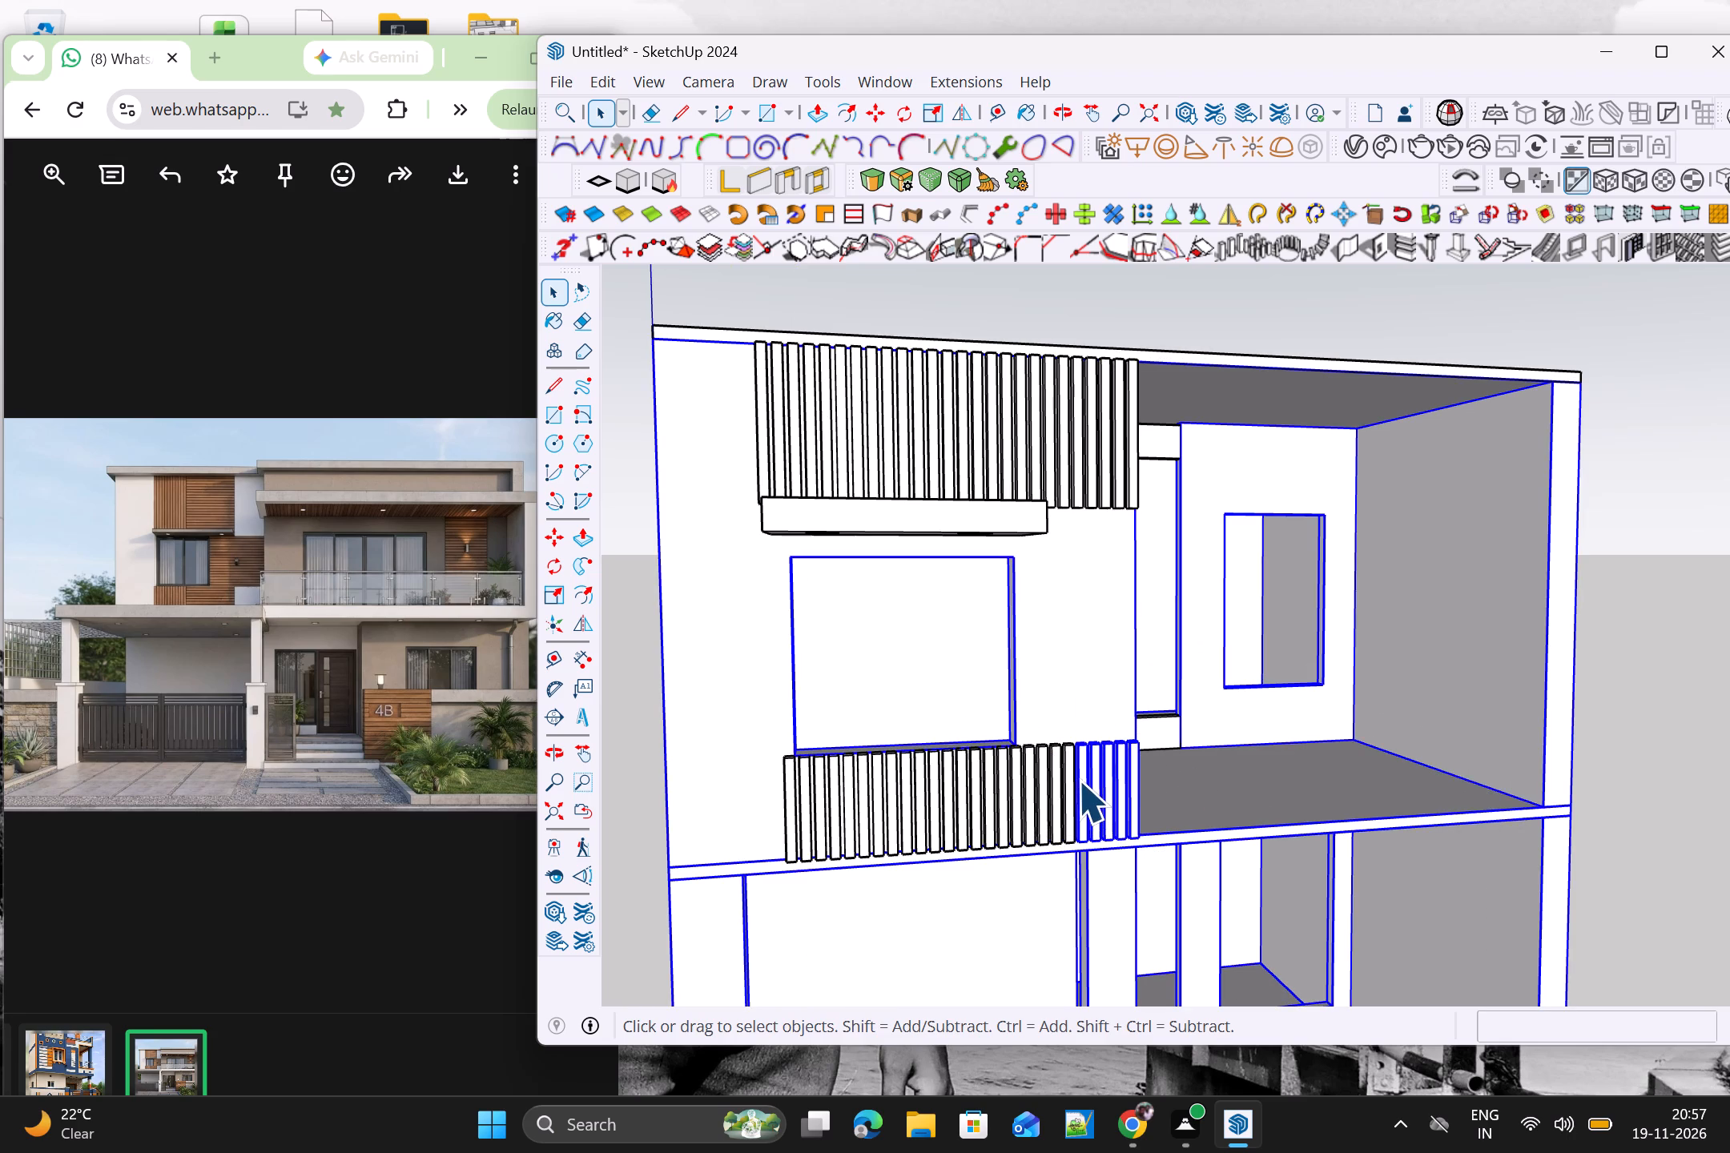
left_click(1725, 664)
Delete the lower-row cladding strips that run past the front window's balcony-side edge, one strip at a time.
scroll(1157, 749, "up", 3)
left_click(1107, 777)
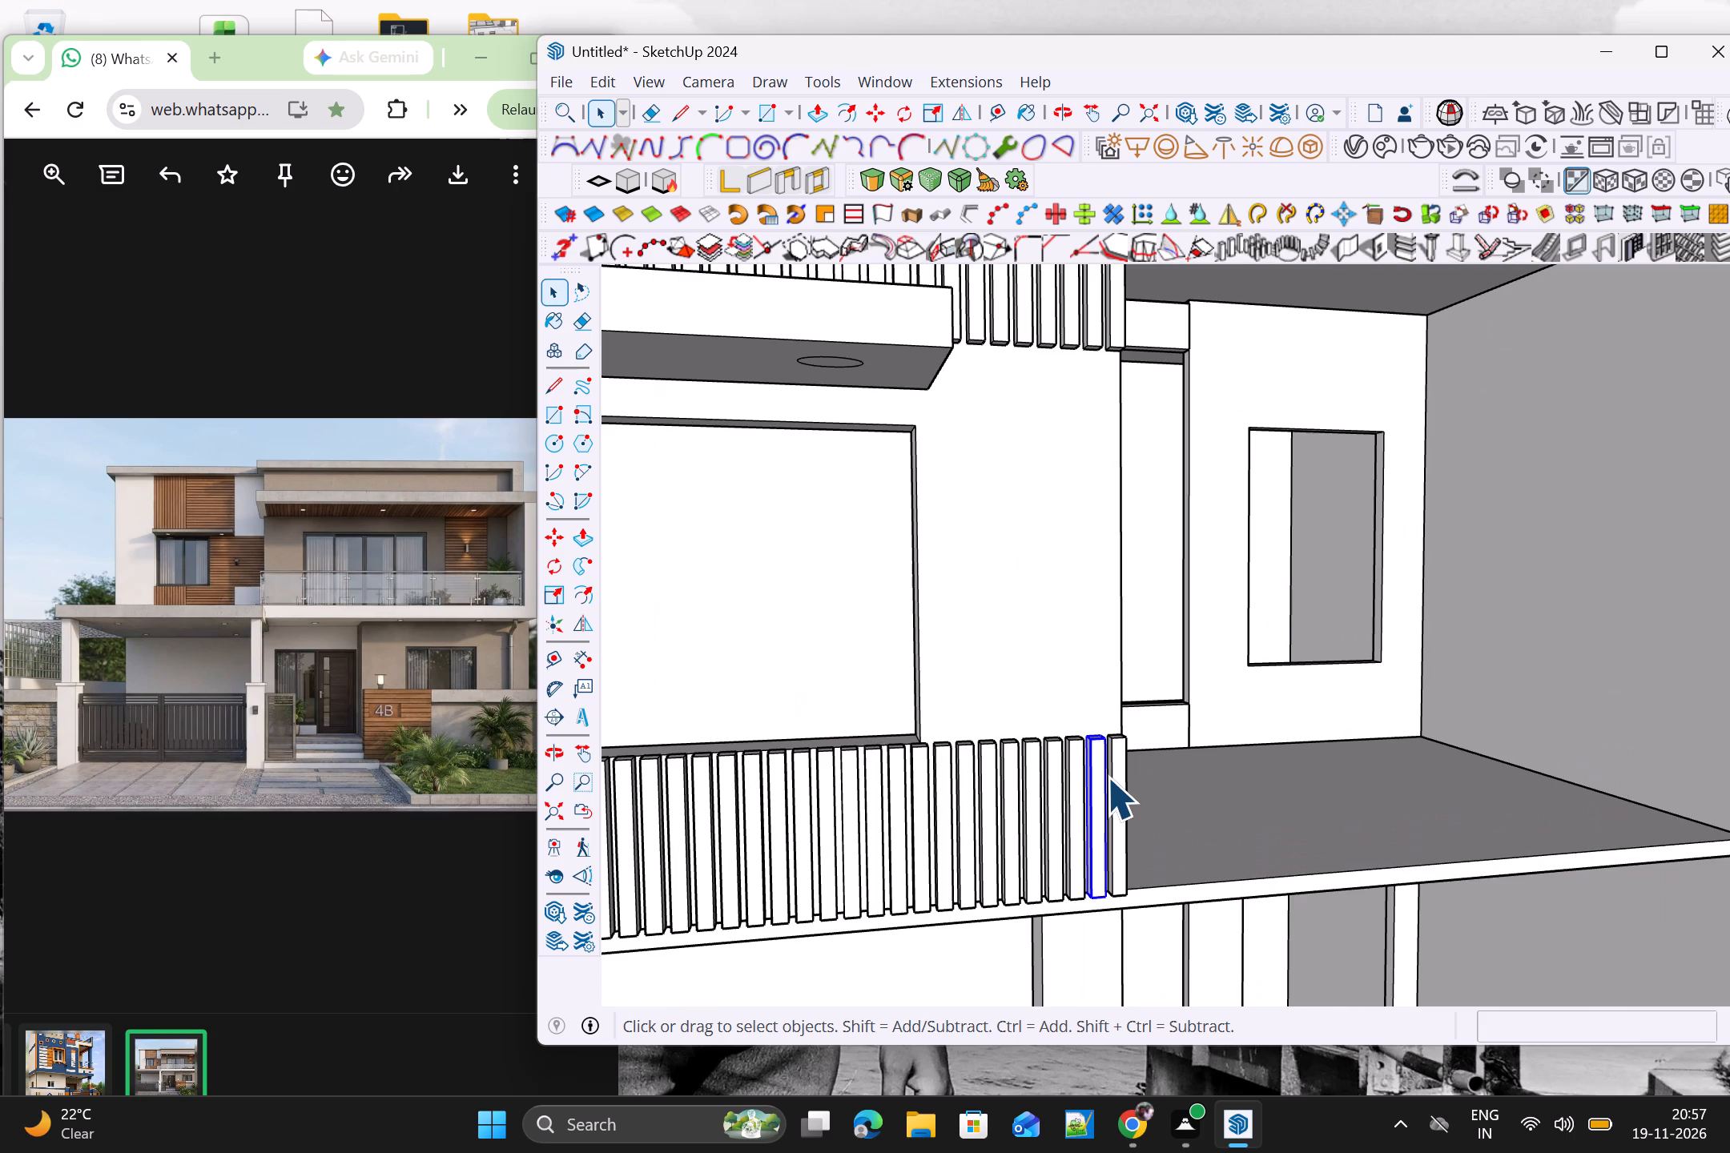
key("Delete")
left_click(1116, 769)
key("Delete")
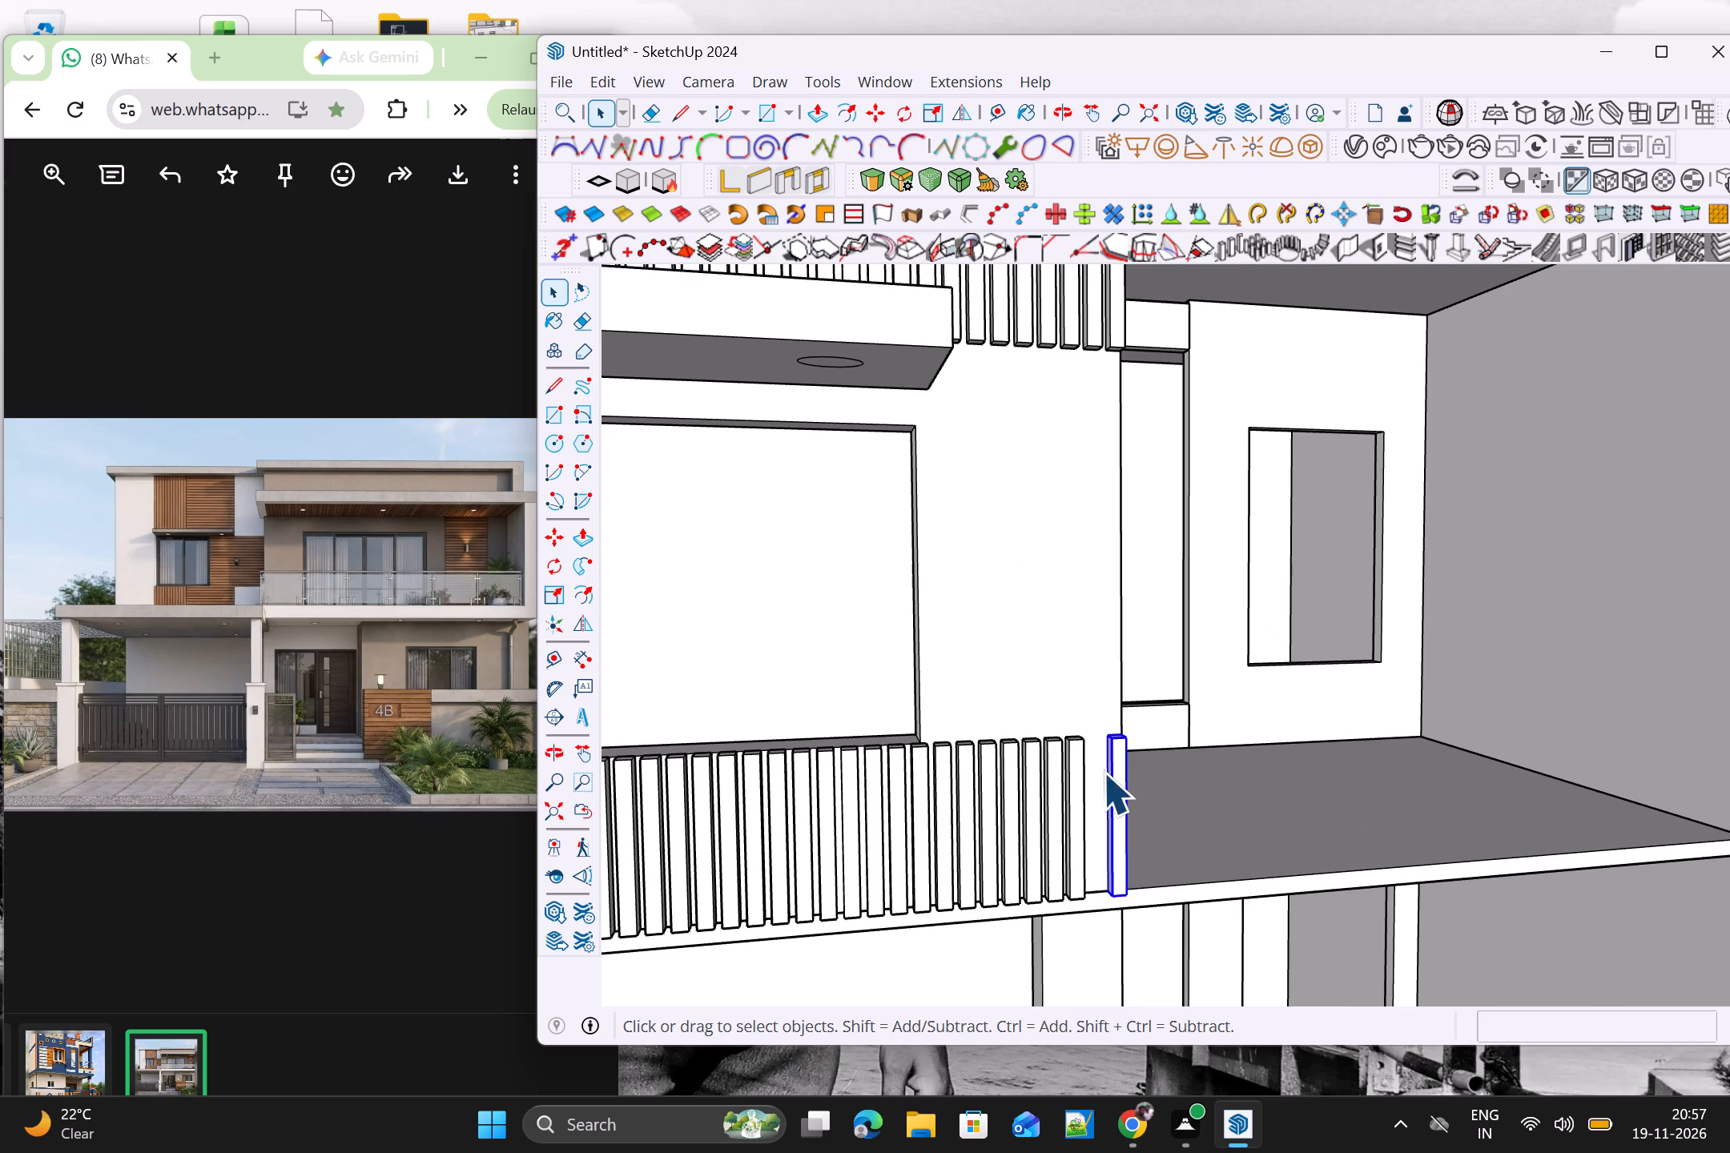
left_click(1079, 778)
key("Delete")
left_click(1047, 777)
key("Delete")
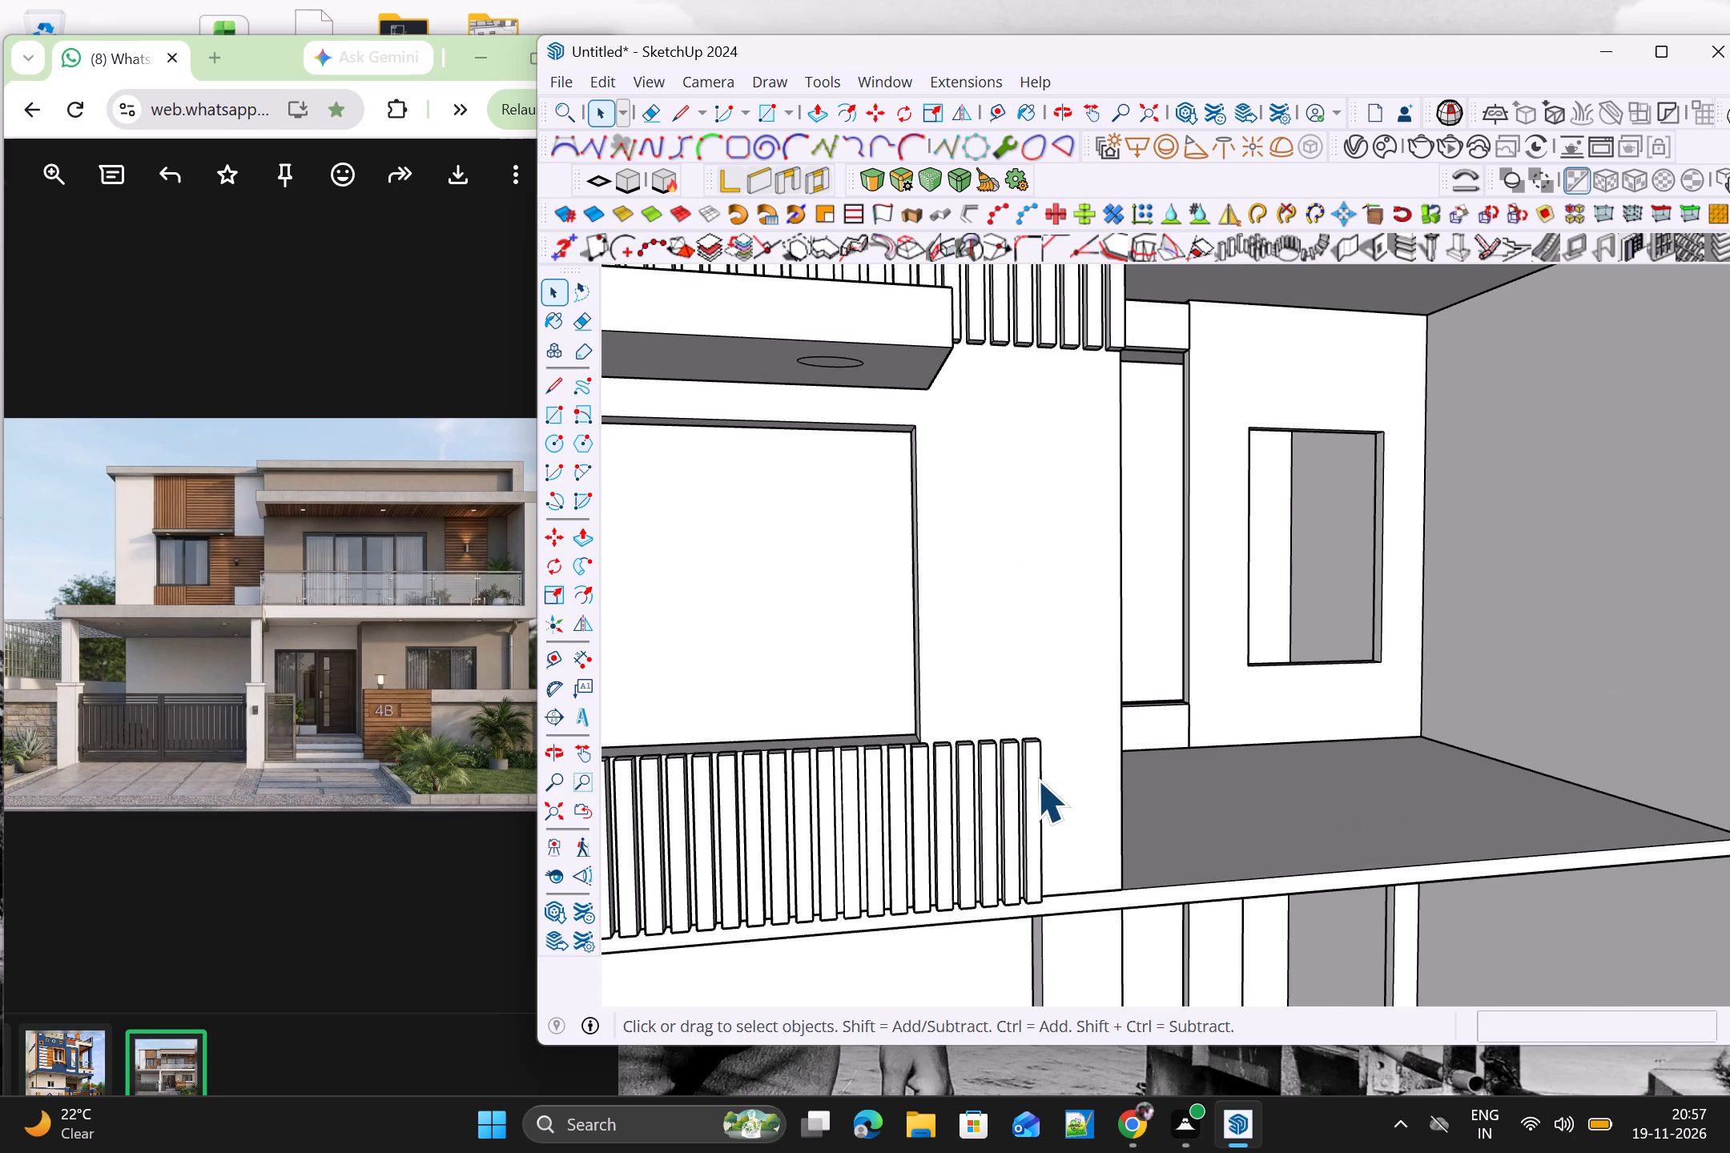
left_click(1037, 780)
key("Delete")
left_click(1031, 785)
left_click(1015, 789)
key("Delete")
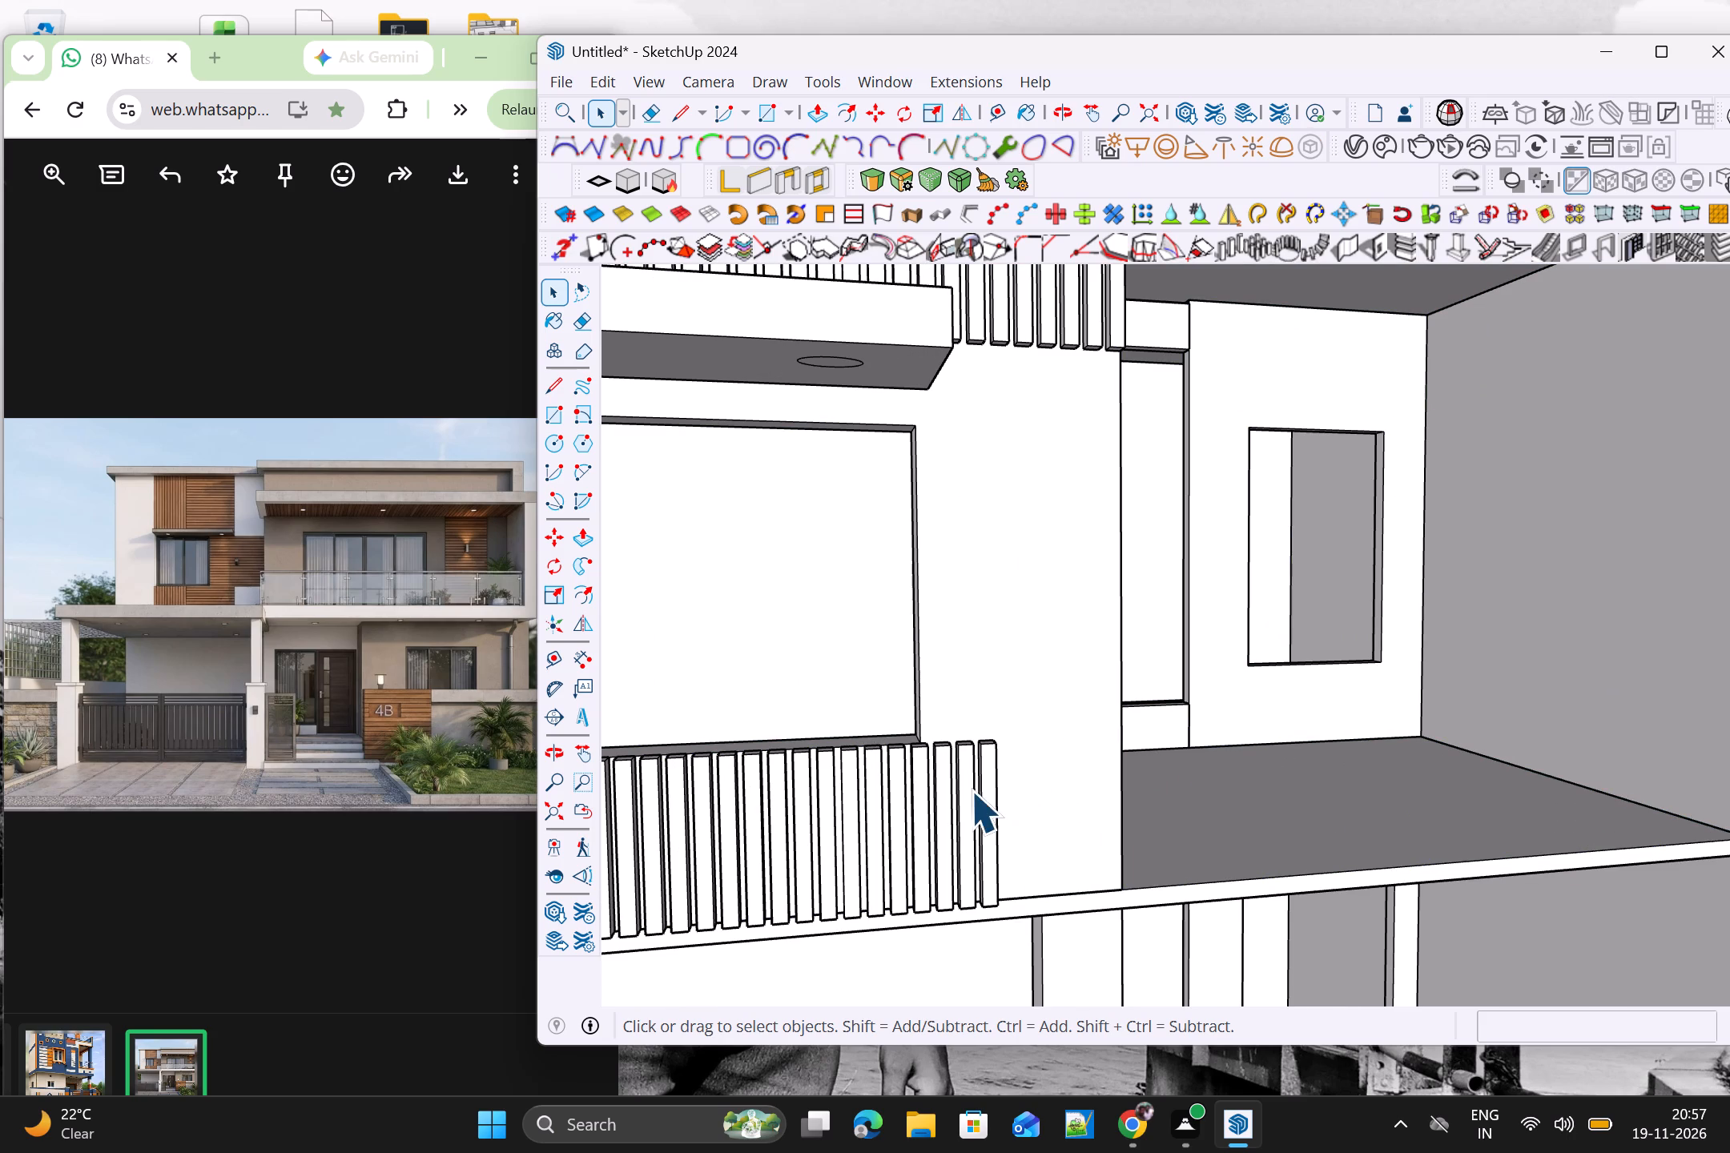
left_click(990, 785)
key("Delete")
left_click(965, 793)
key("Delete")
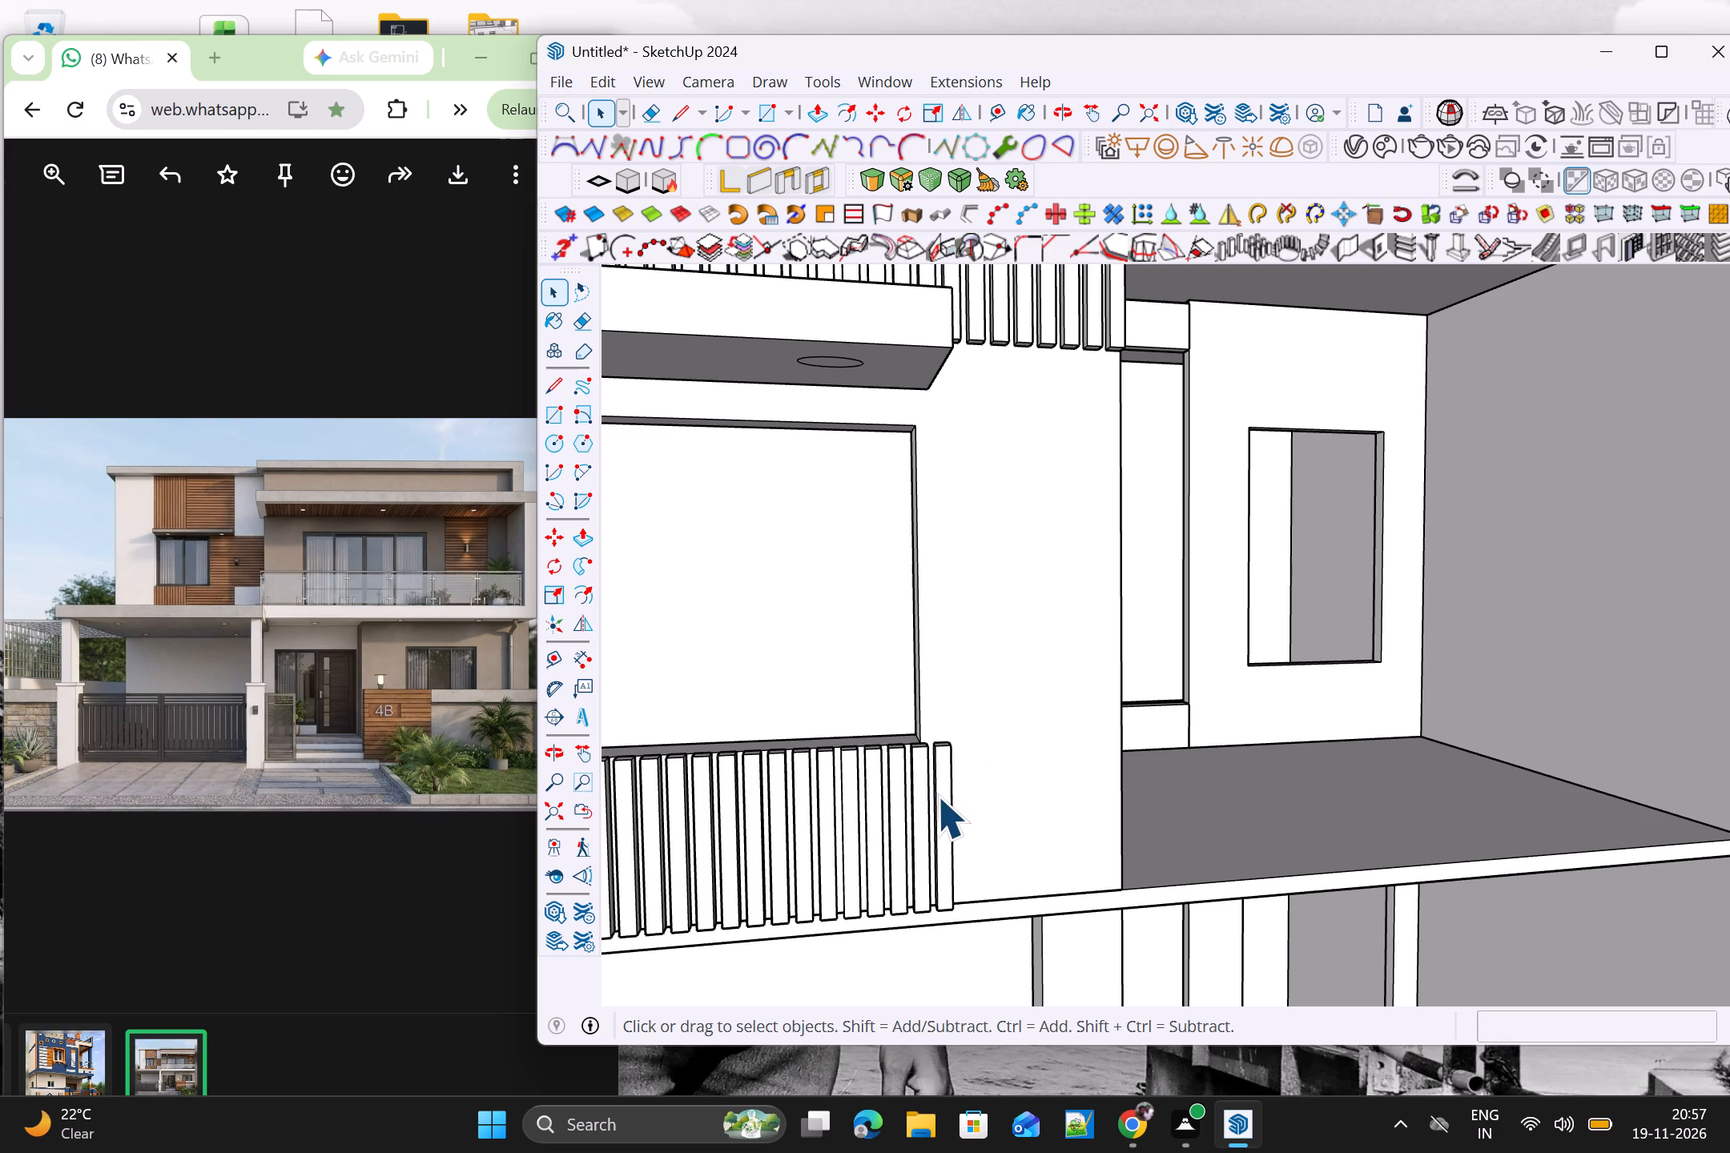
left_click(937, 796)
key("Delete")
Delete the upper-row cladding strips between the shade slab's balcony-side end and the balcony opening, one by one.
scroll(996, 629, "down", 4)
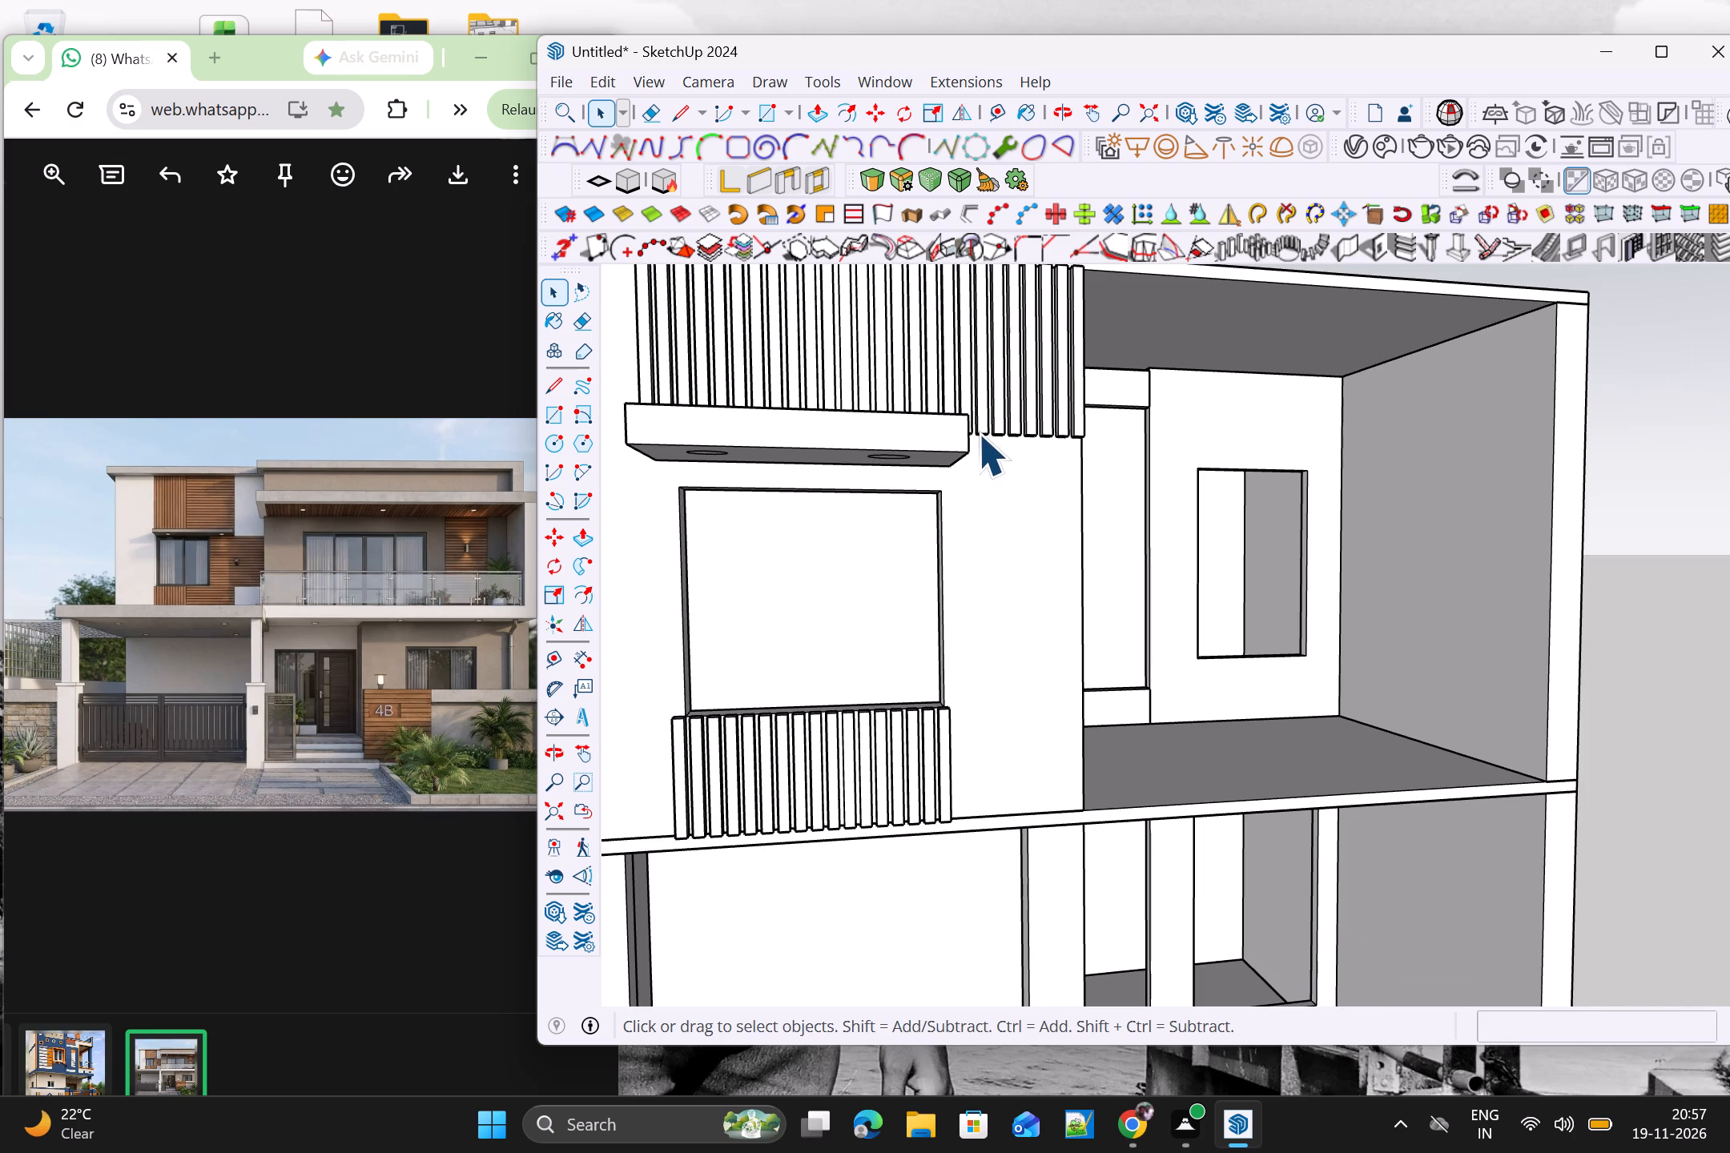
left_click(977, 433)
key("Delete")
left_click(1000, 430)
key("Delete")
left_click(1018, 428)
key("Delete")
left_click(1030, 424)
key("Delete")
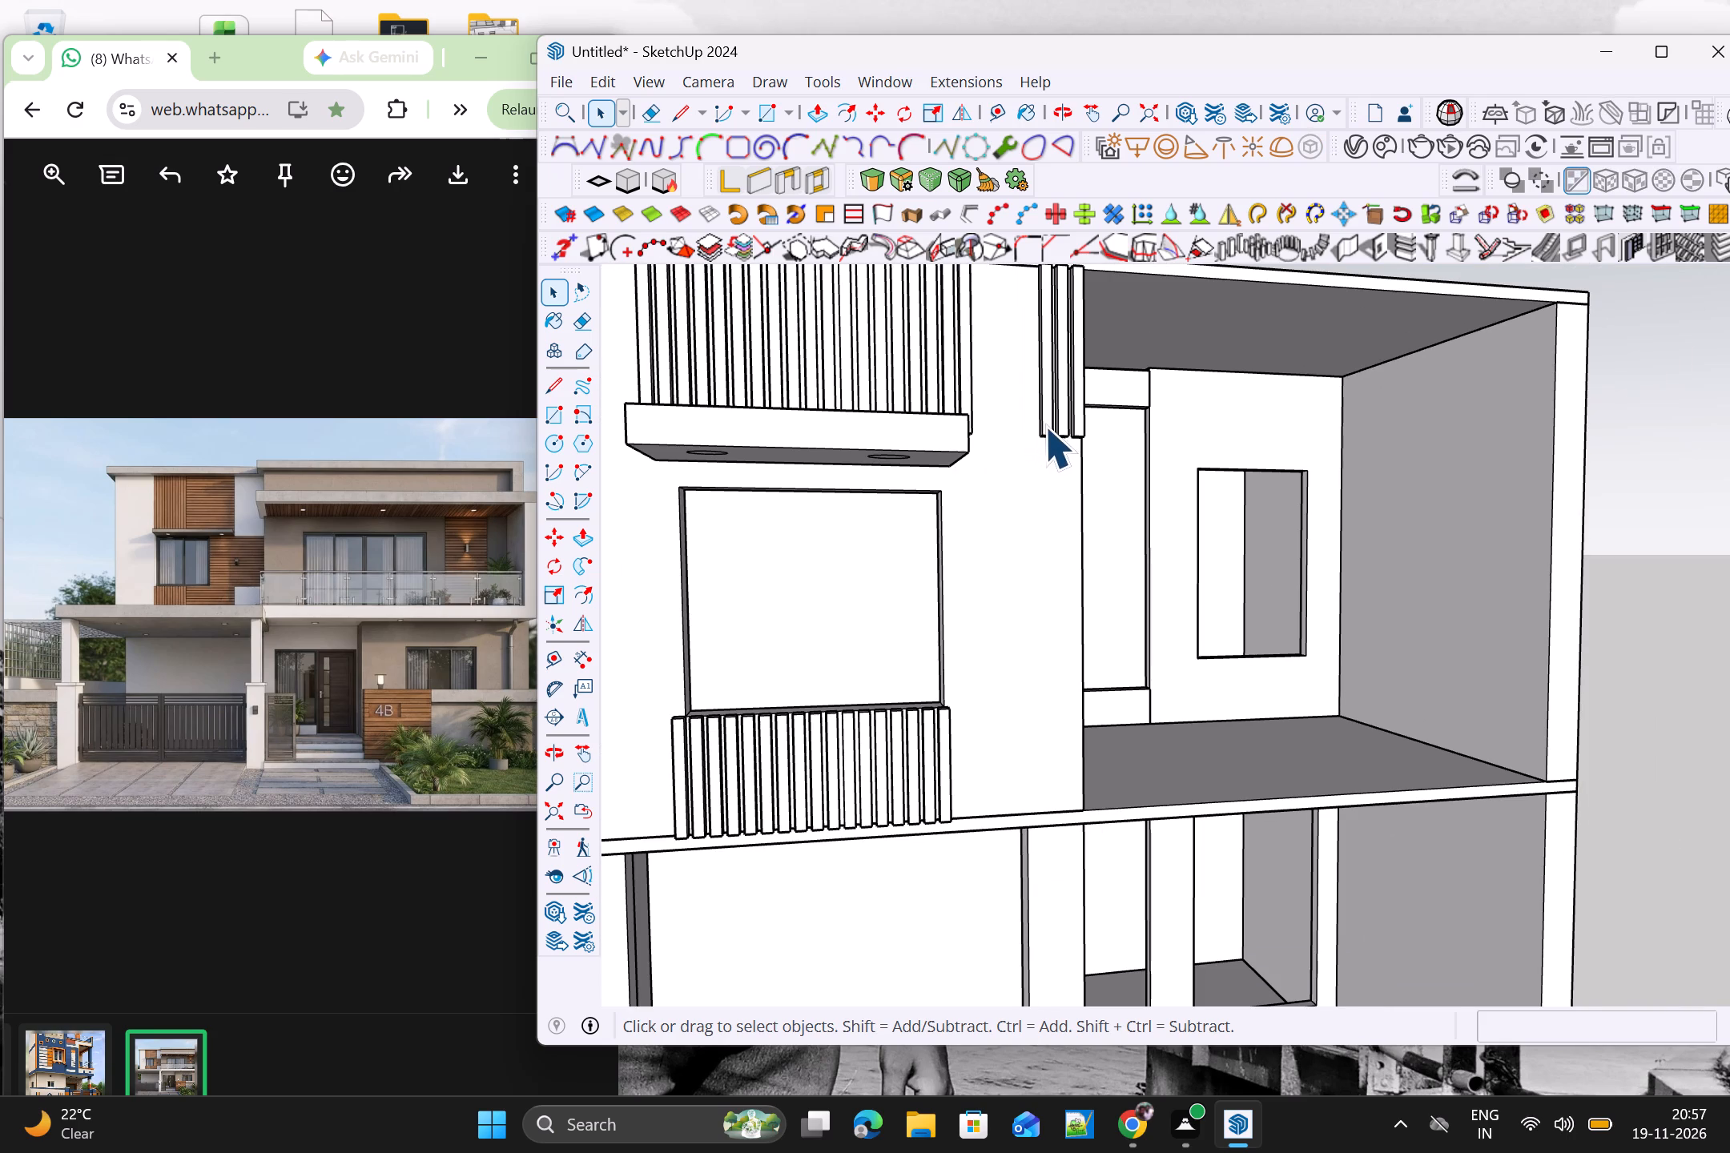
left_click(1044, 428)
key("Delete")
left_click(1071, 428)
key("Delete")
left_click(1075, 430)
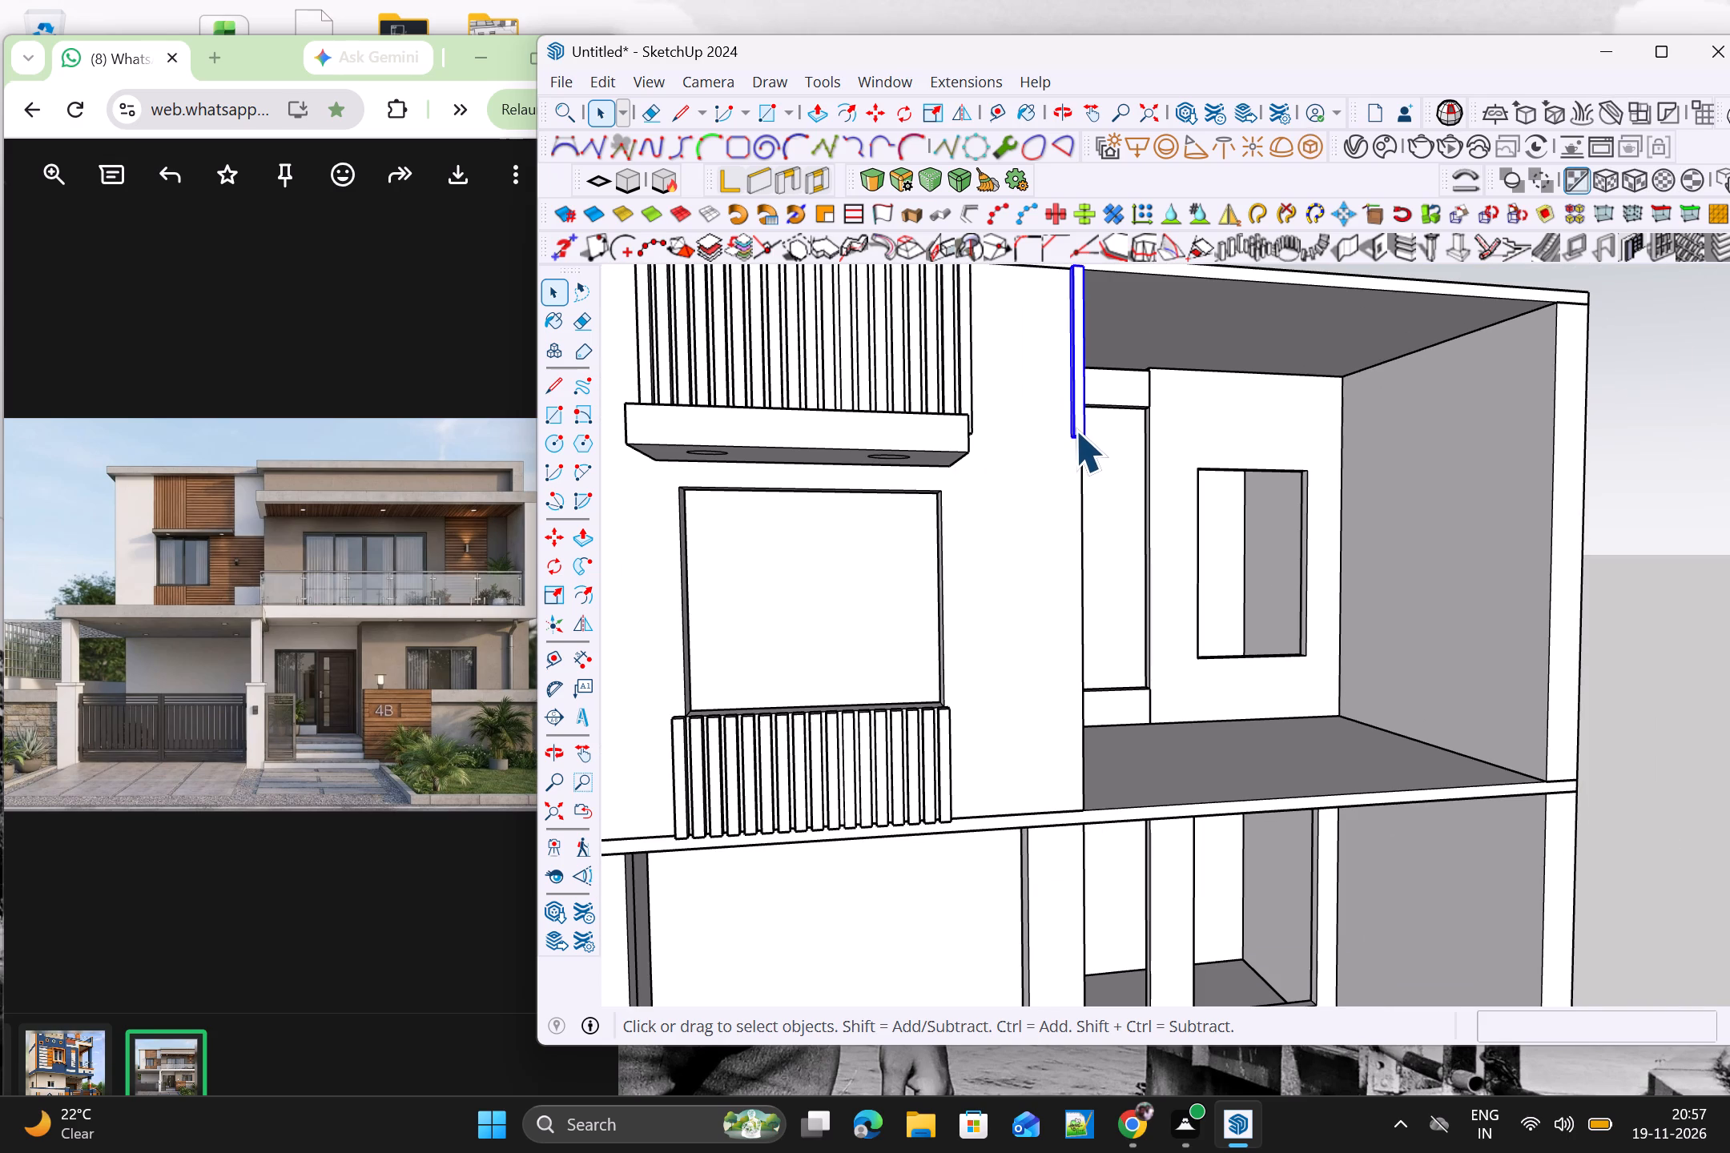
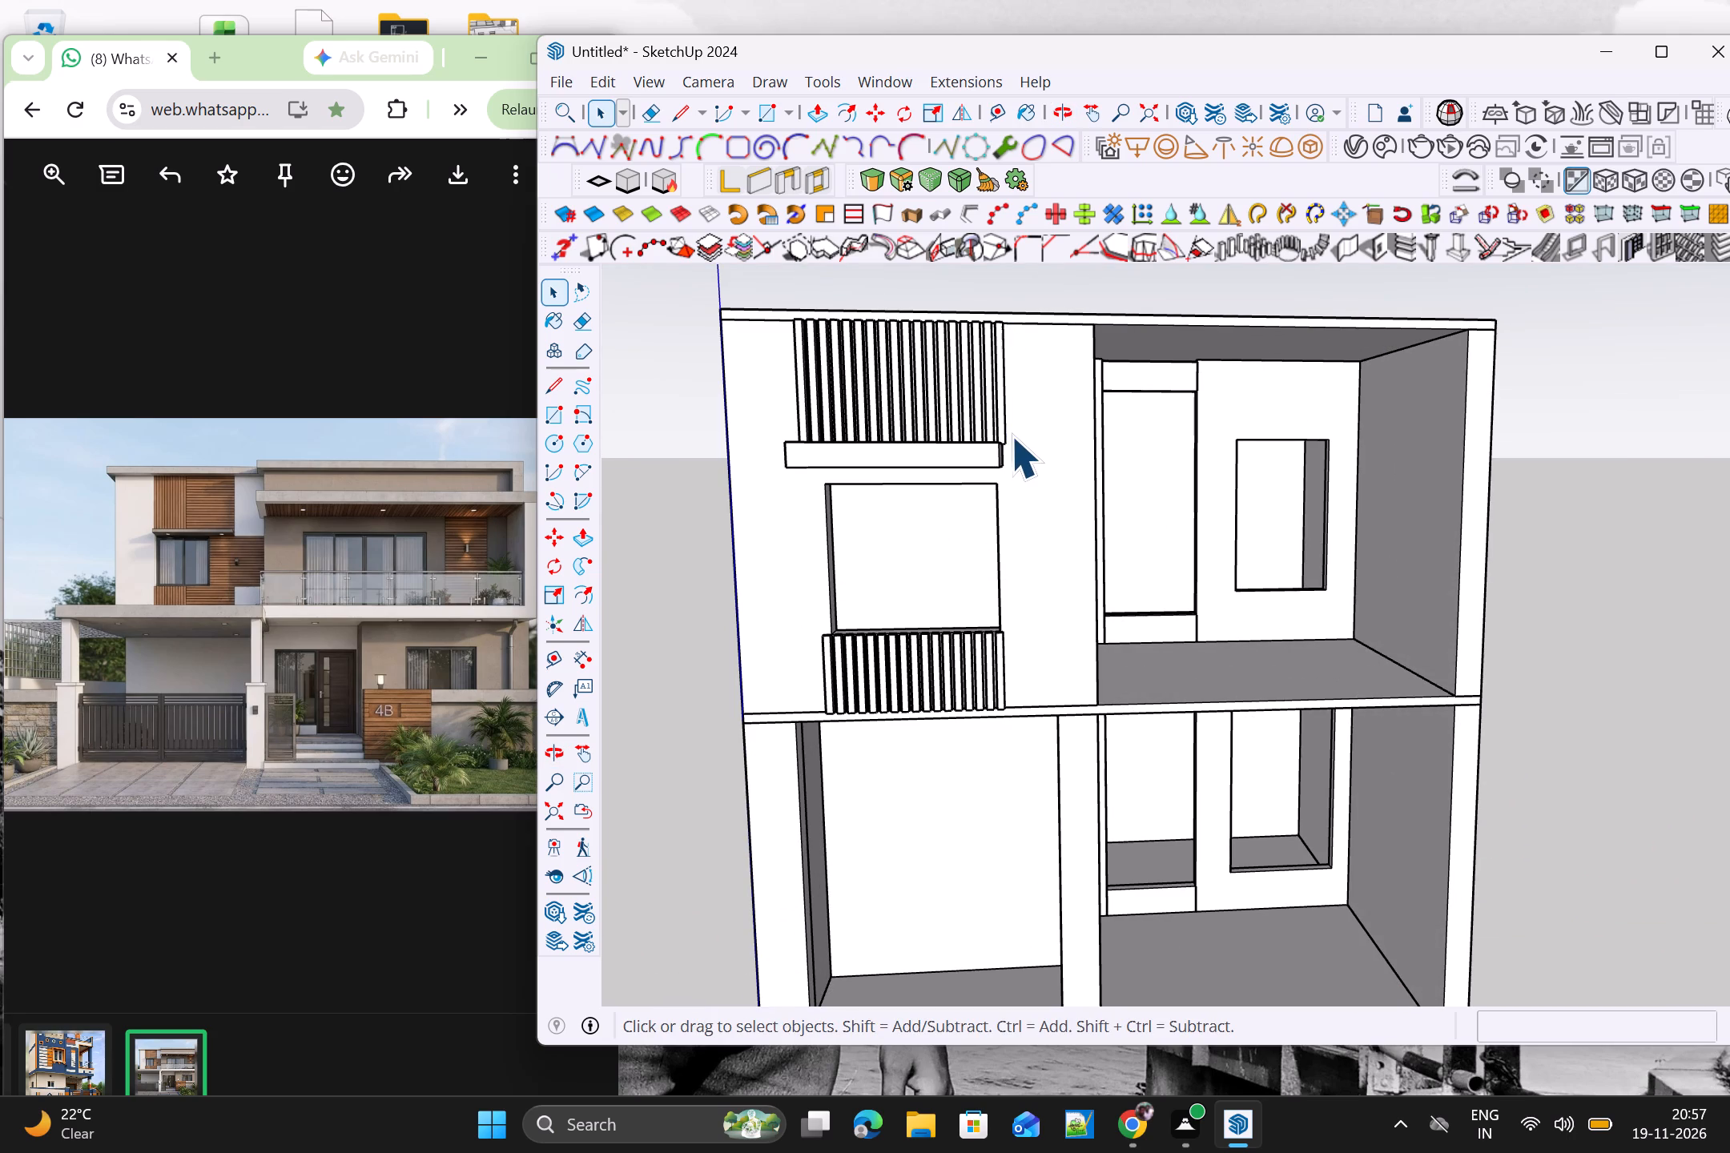
Draw a thin rectangle, about 1 13/16" by 2' 6 11/16", from the front window's upper balcony-side corner to the balcony opening's edge.
scroll(1008, 448, "up", 2)
middle_click_drag(1012, 472, 1060, 475)
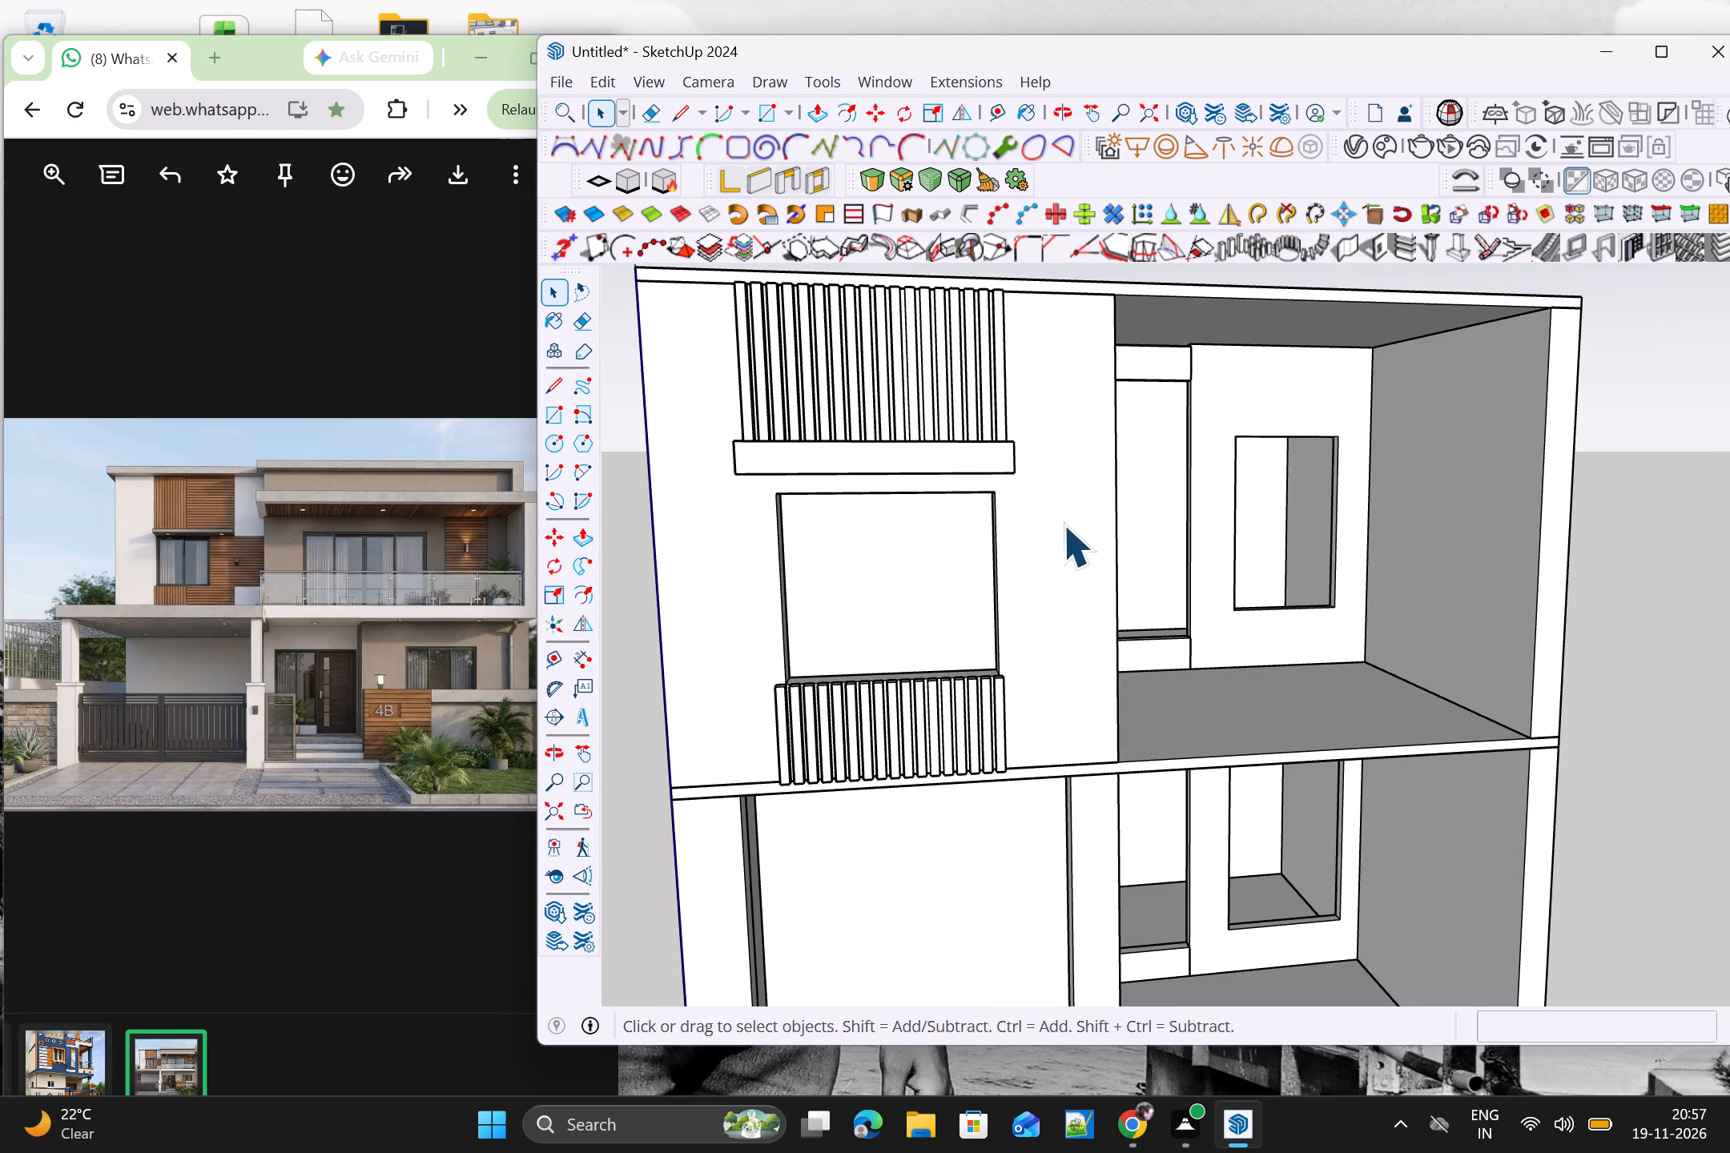
key("r")
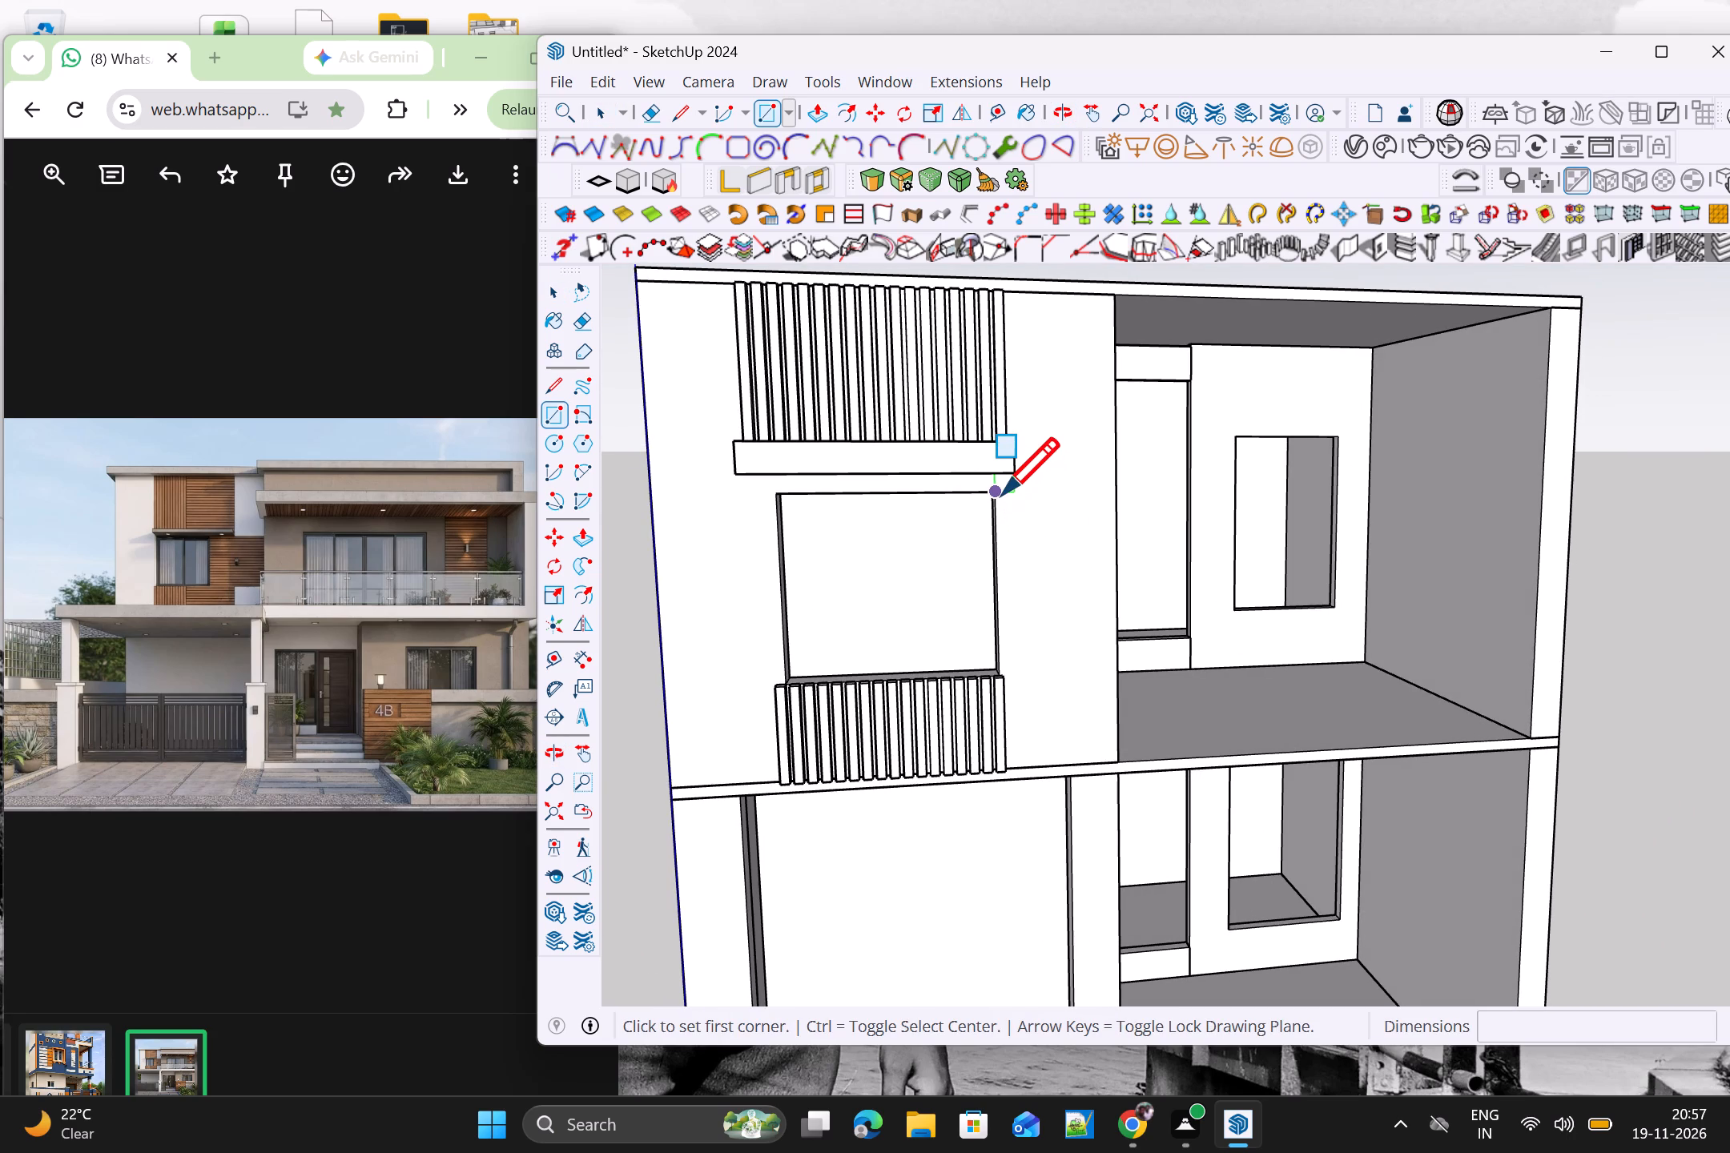
scroll(1008, 494, "up", 3)
left_click(993, 495)
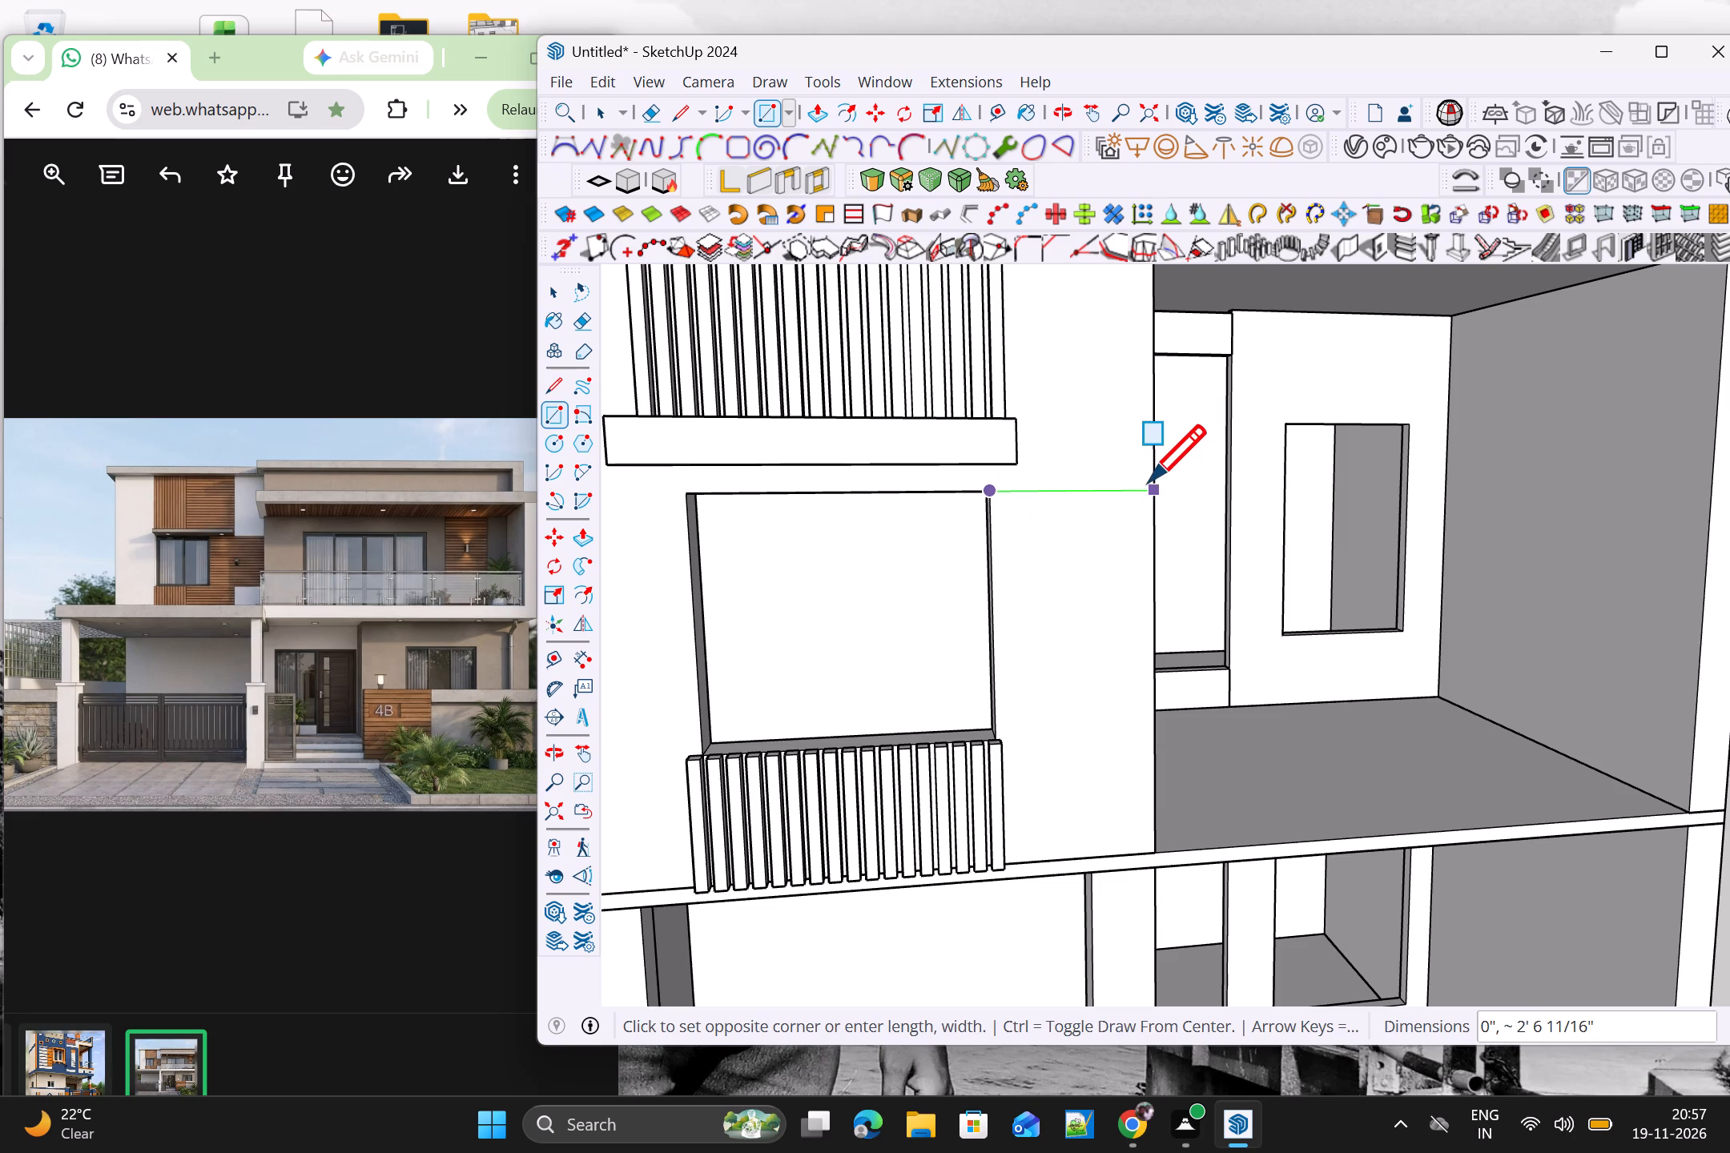
scroll(1149, 492, "up", 2)
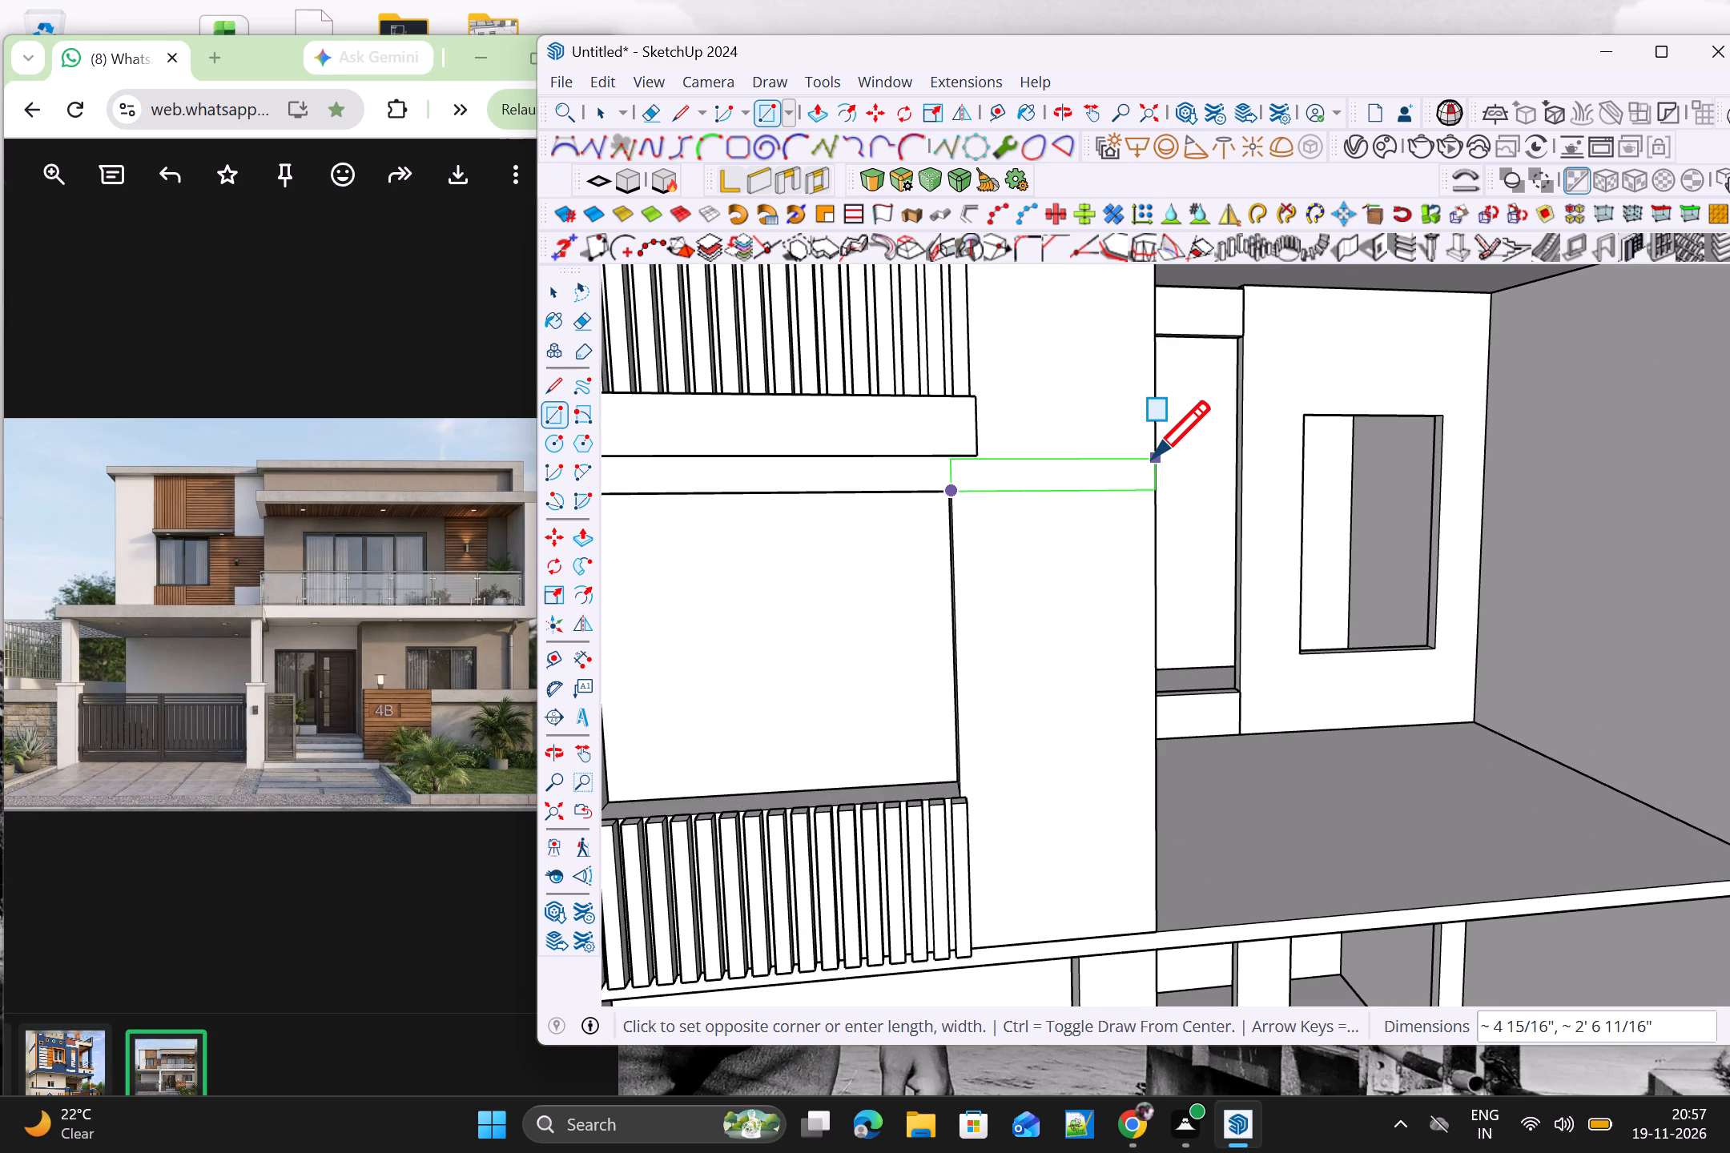
scroll(1153, 461, "up", 3)
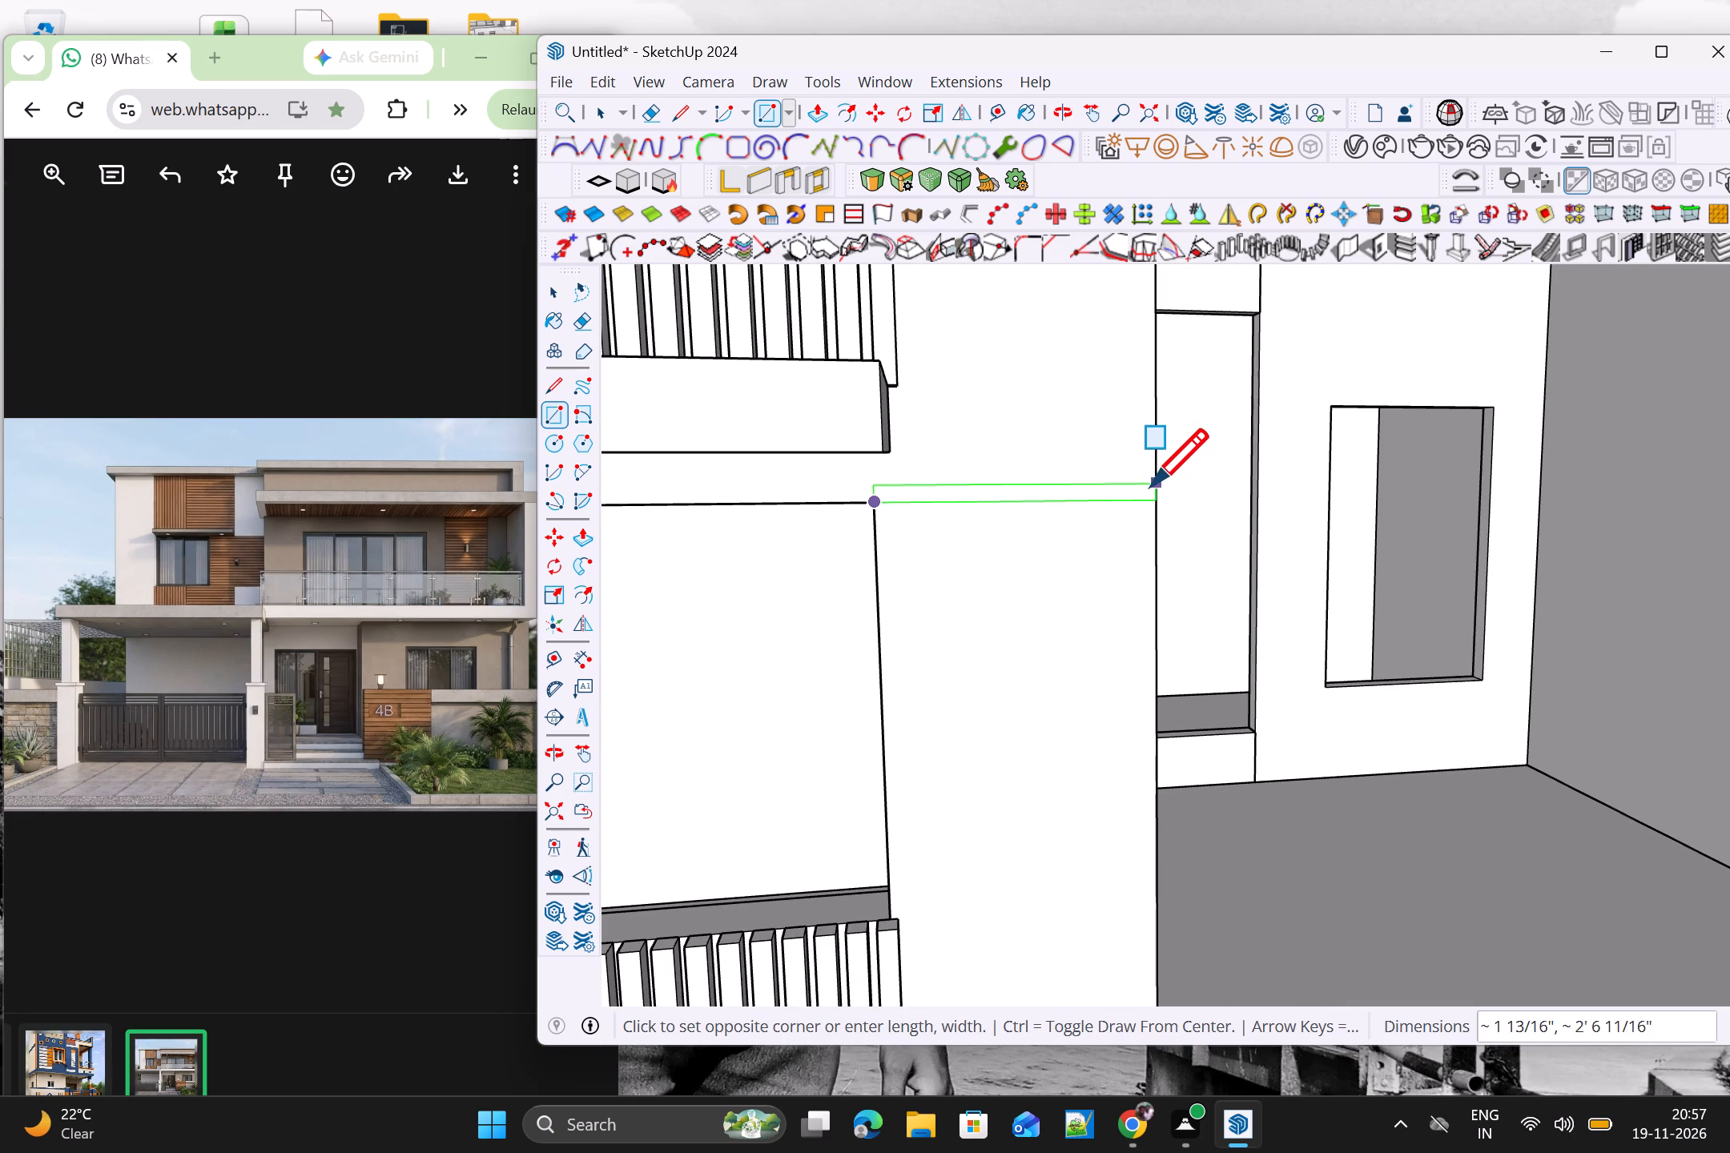
scroll(1156, 486, "up", 3)
left_click(1152, 480)
scroll(1149, 486, "down", 4)
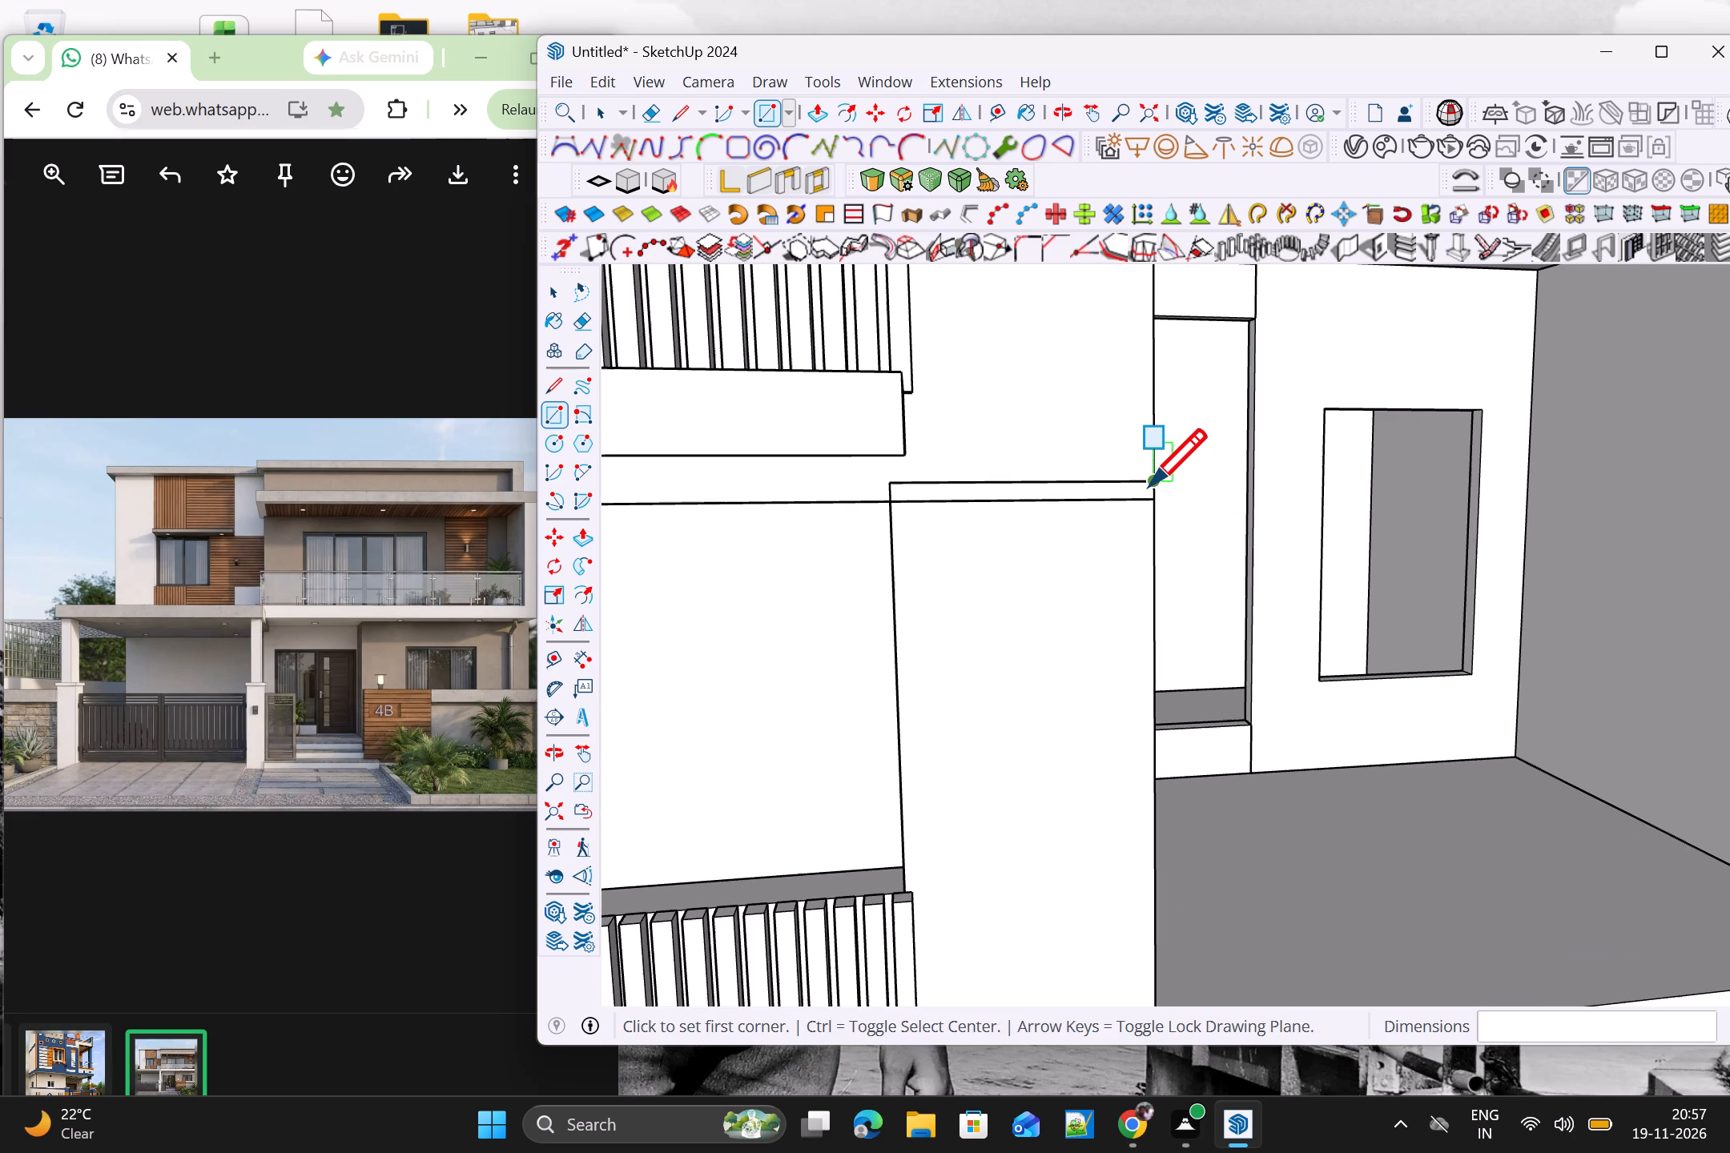
Extrude the thin rectangle beside the front window 3" outward and group it as a horizontal strip.
key("p")
left_click(1066, 492)
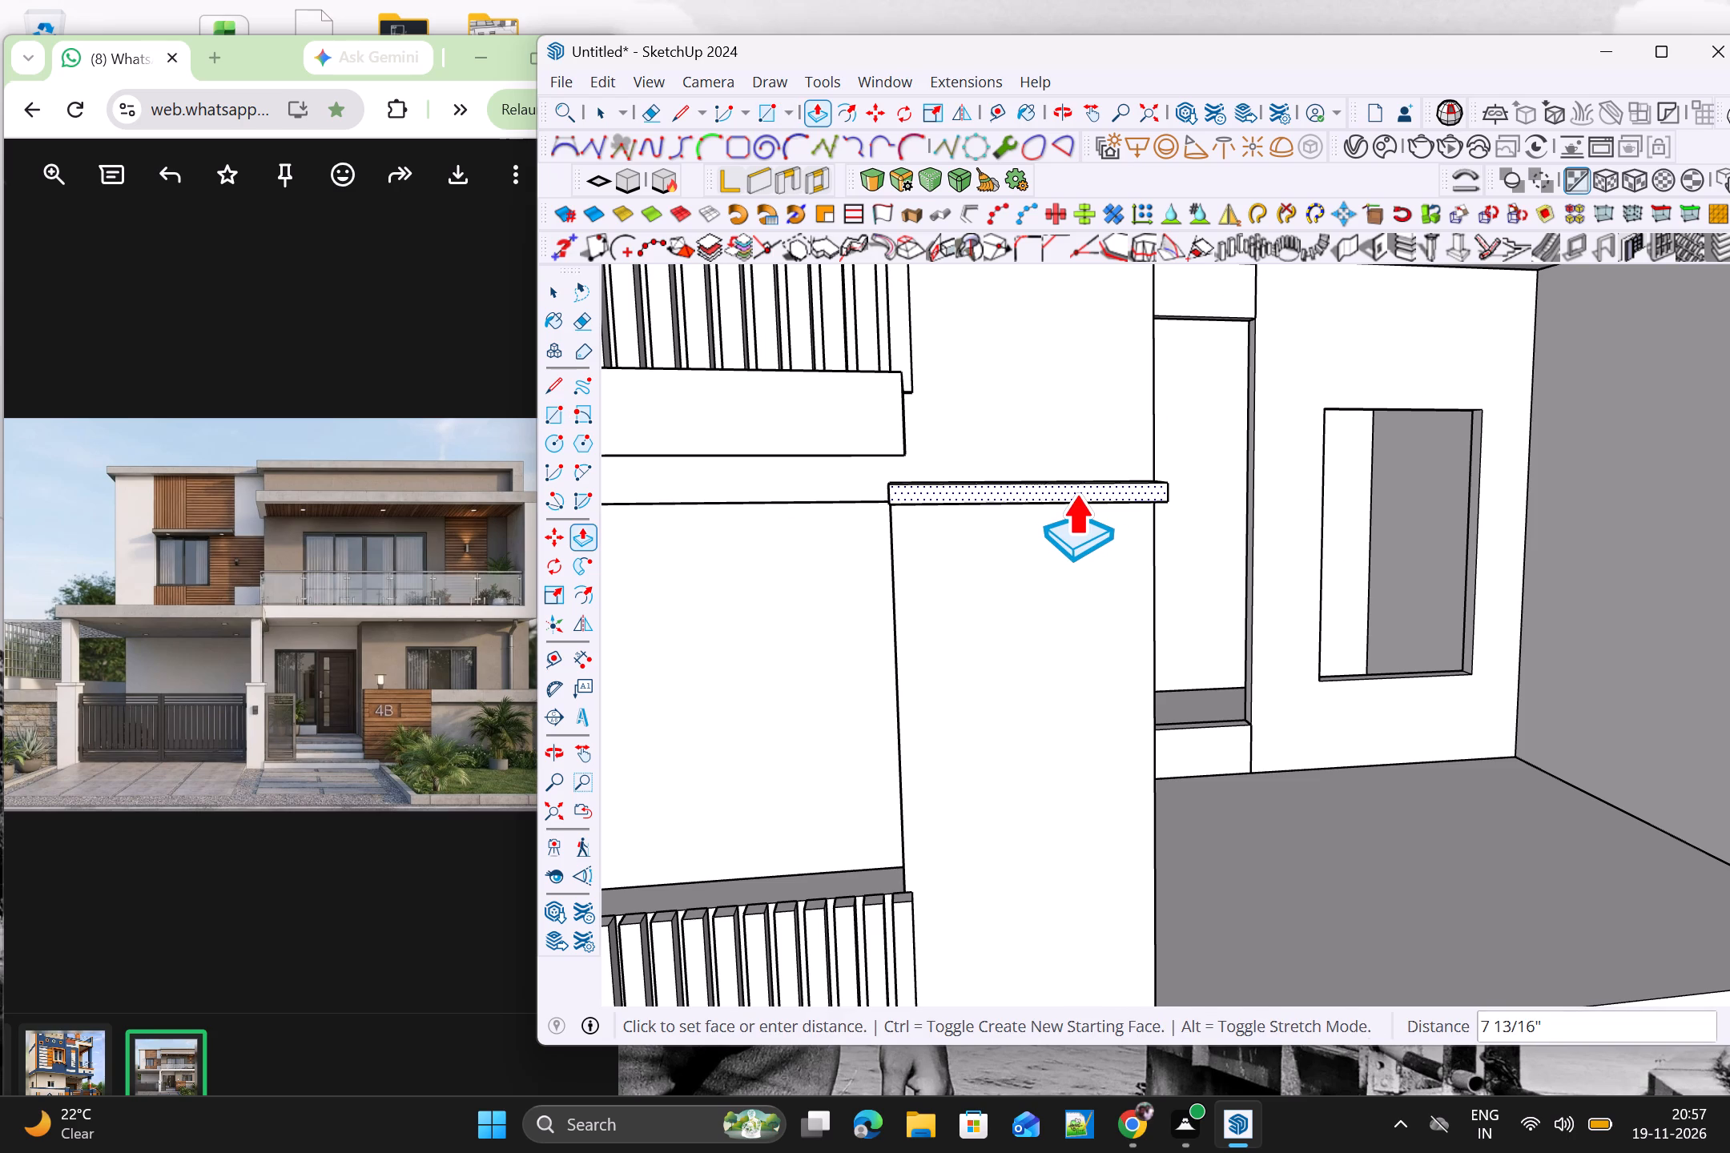
type("3\"")
key("Return")
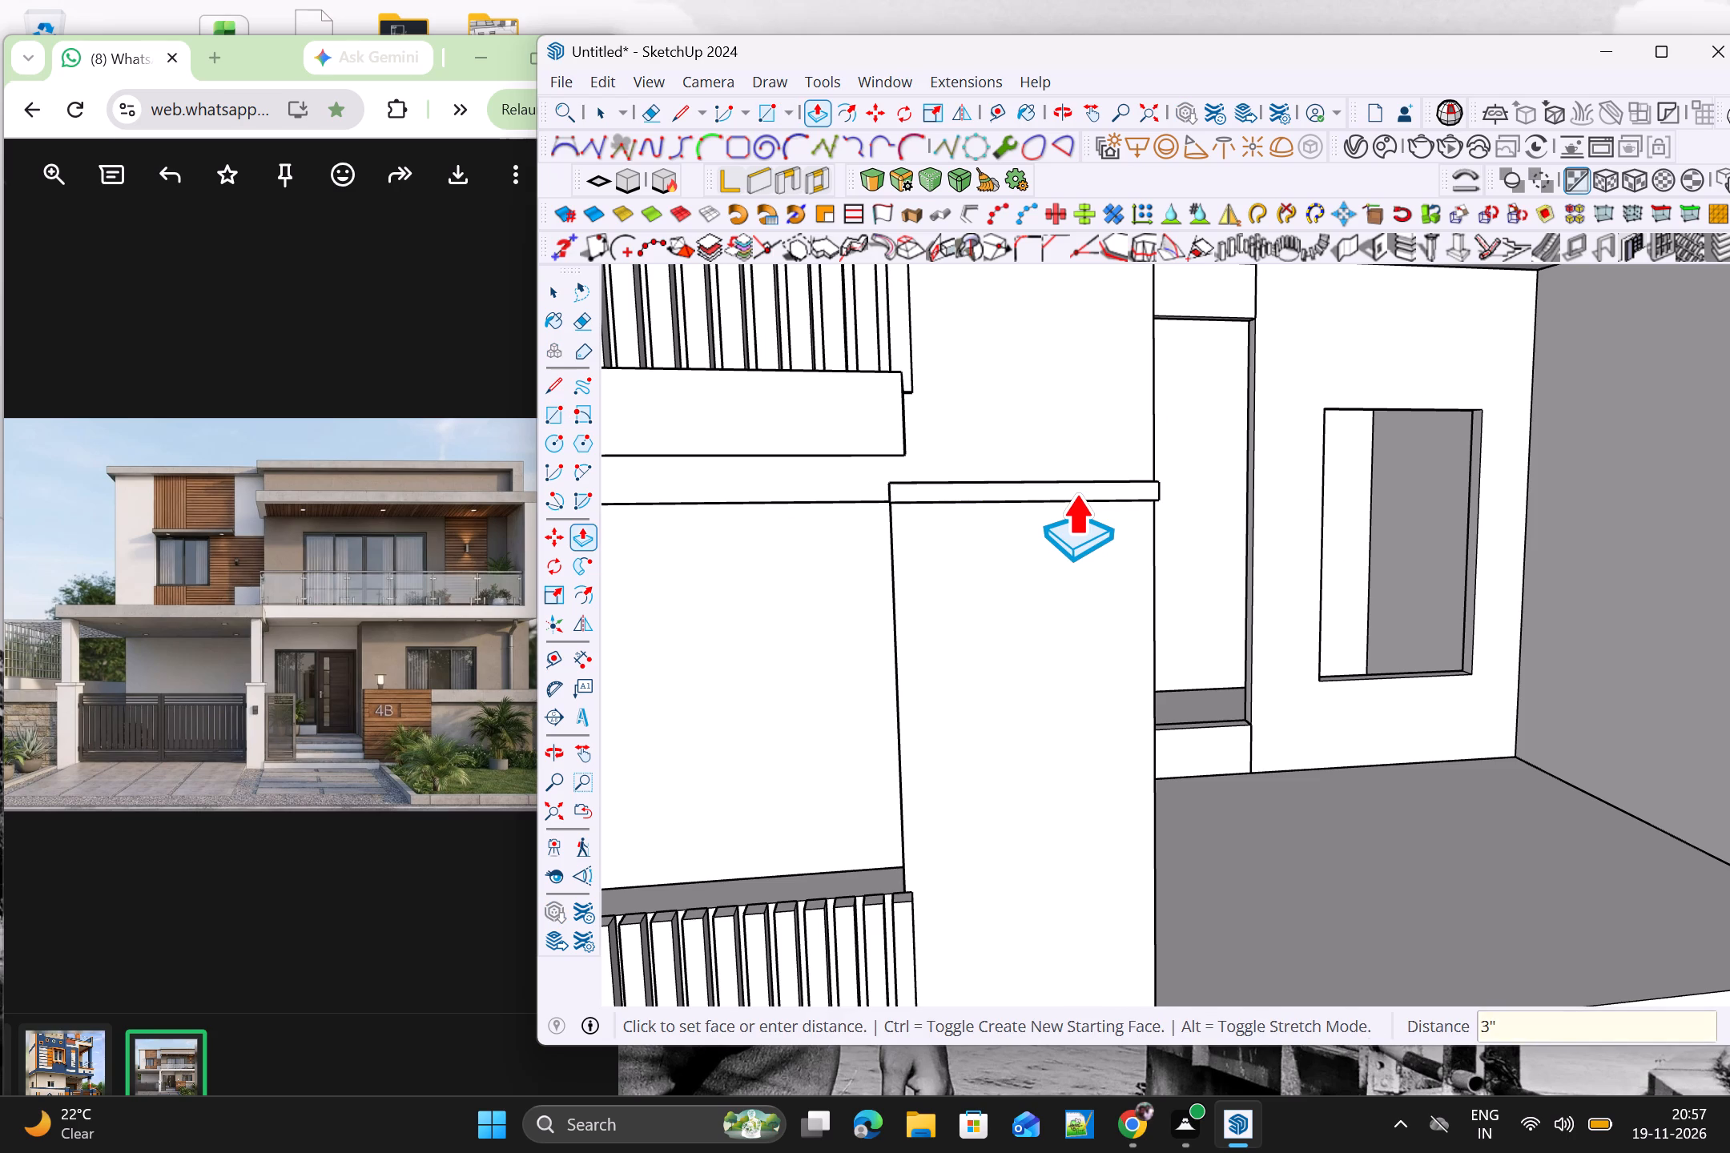
key("space")
triple_click(1072, 490)
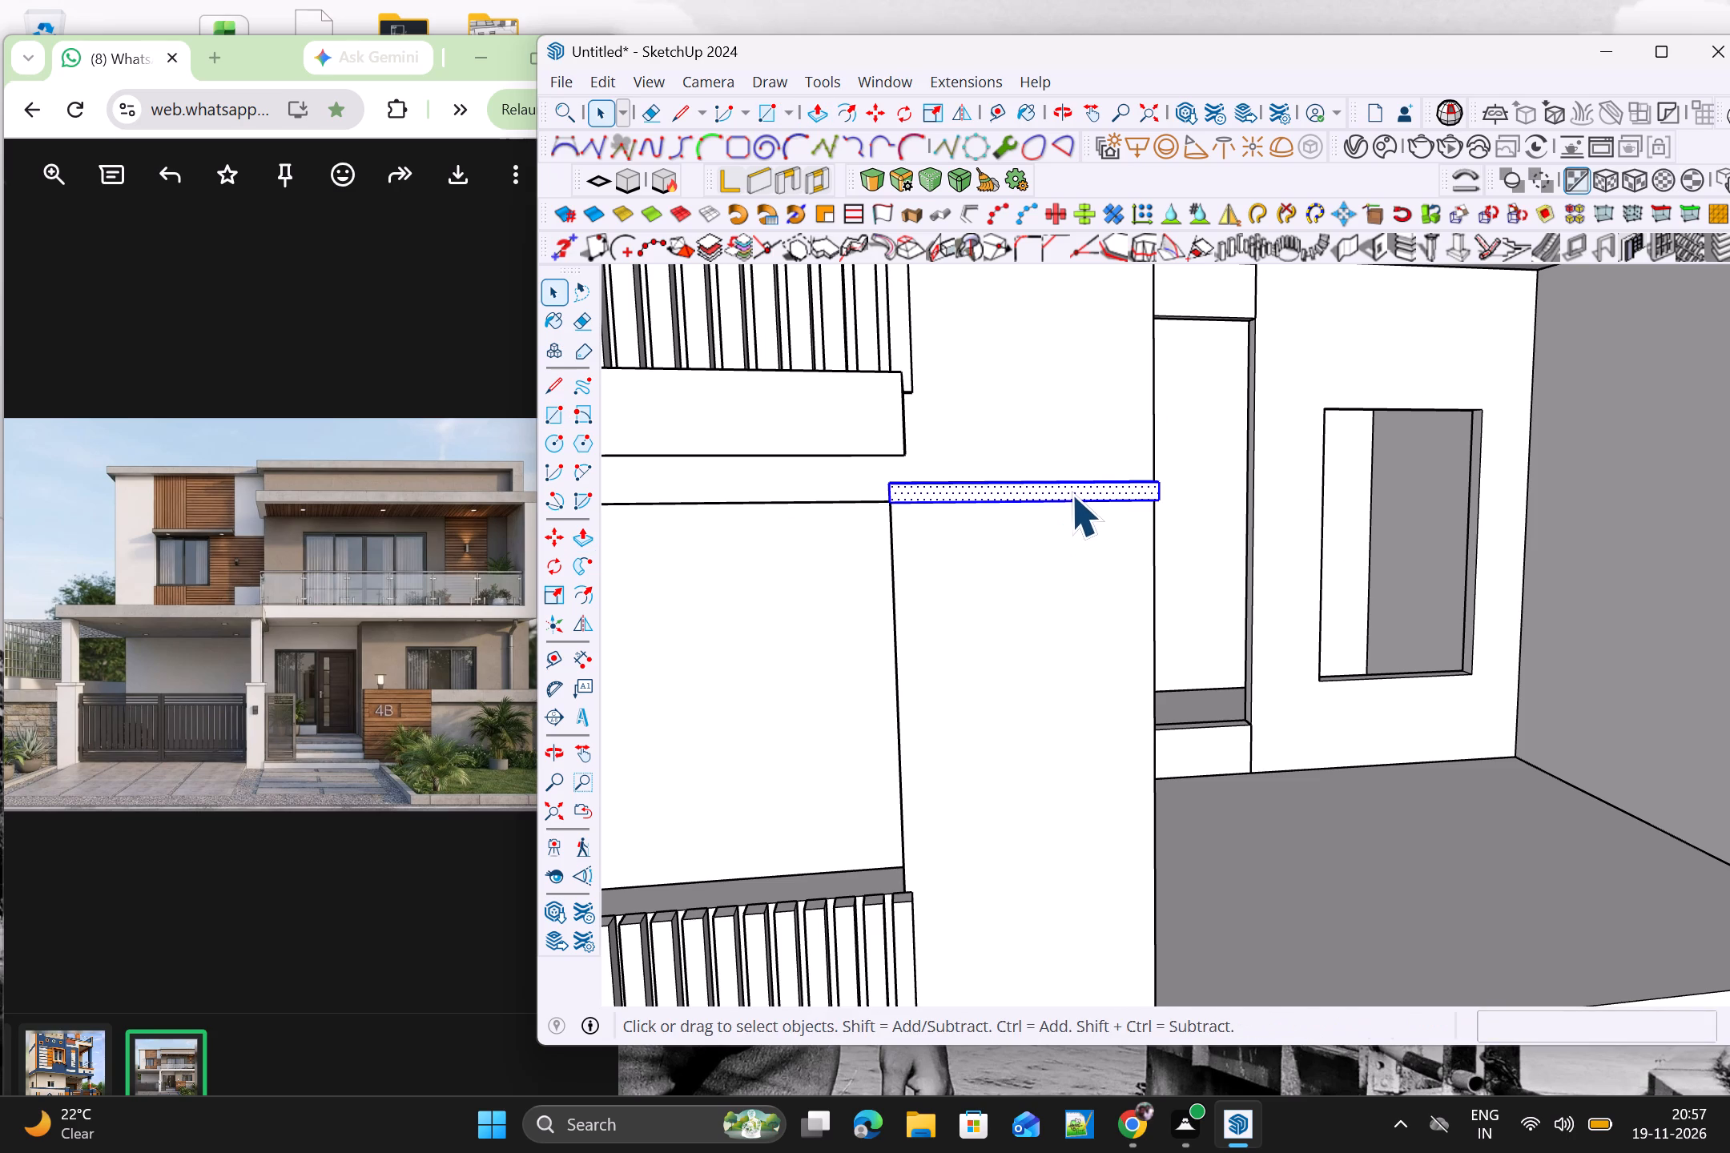
right_click(1070, 495)
left_click(1129, 717)
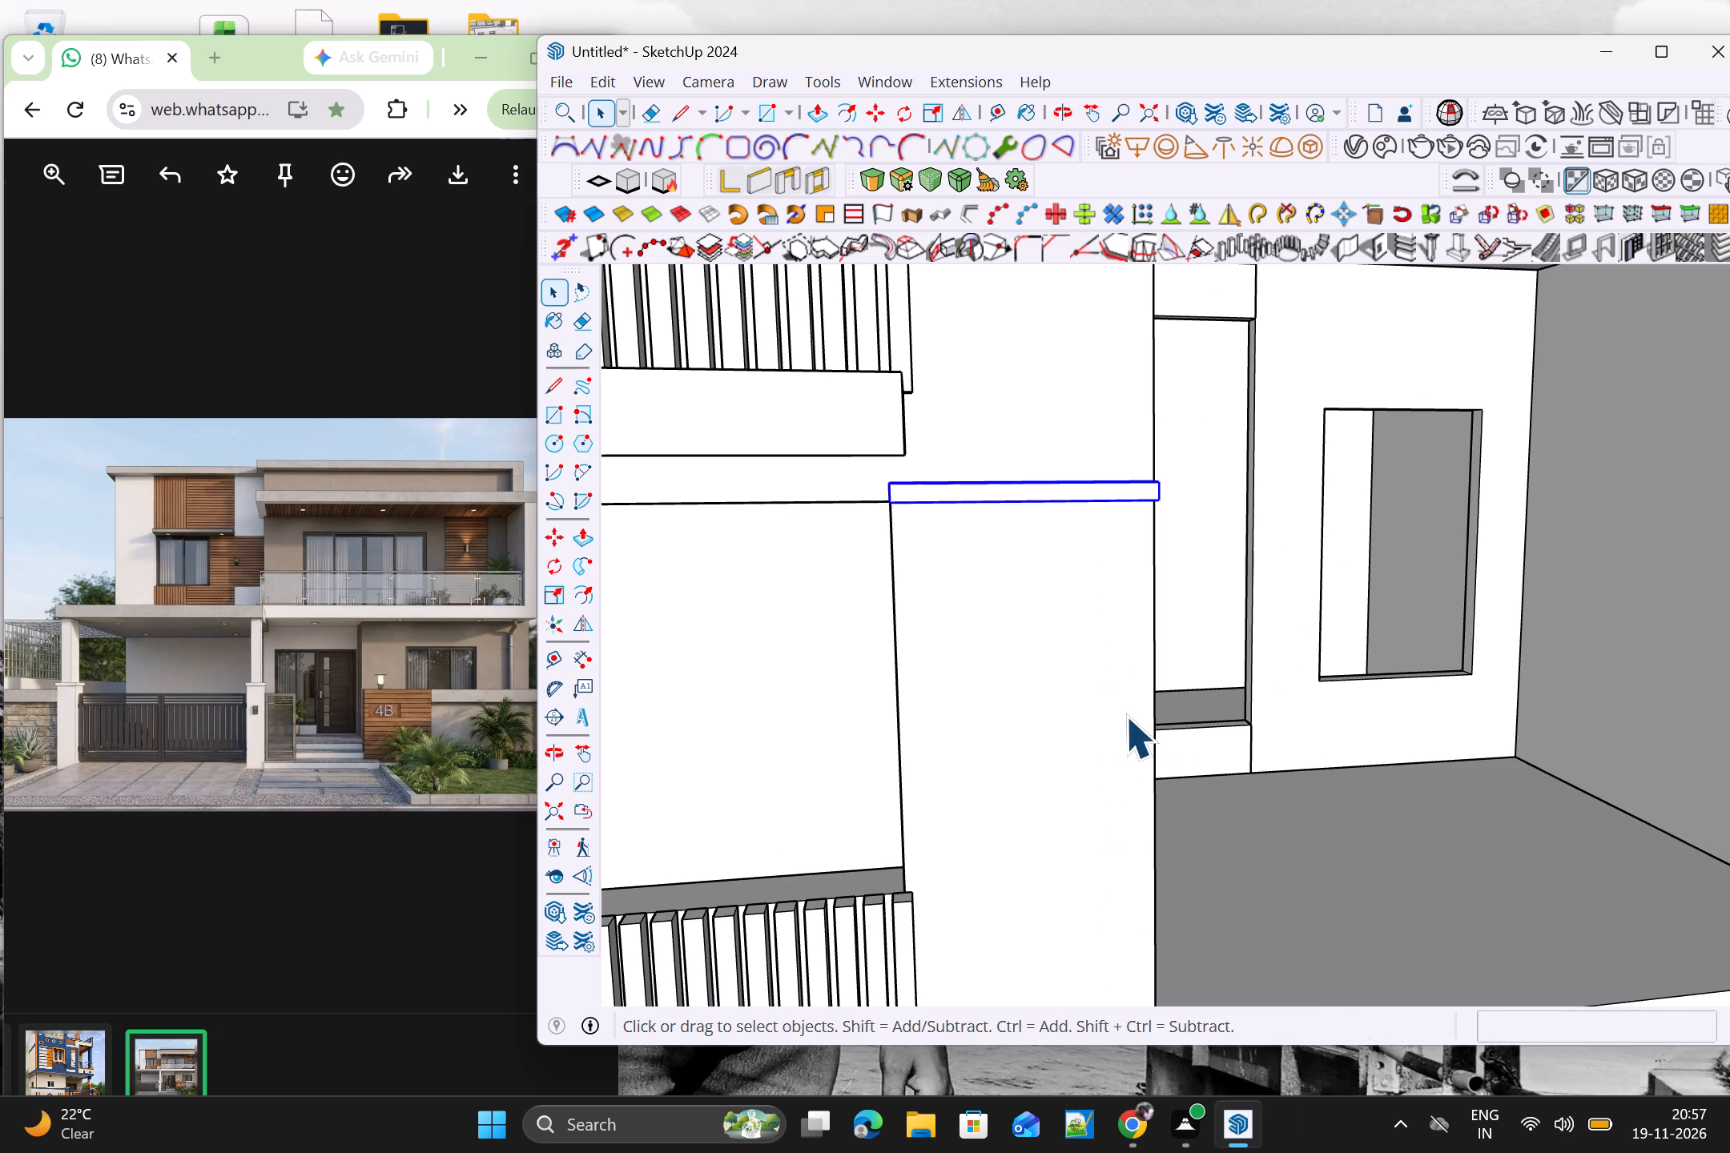
Copy the horizontal strip down to the front window's bottom edge and fill the span at 25 equal divisions.
key("m")
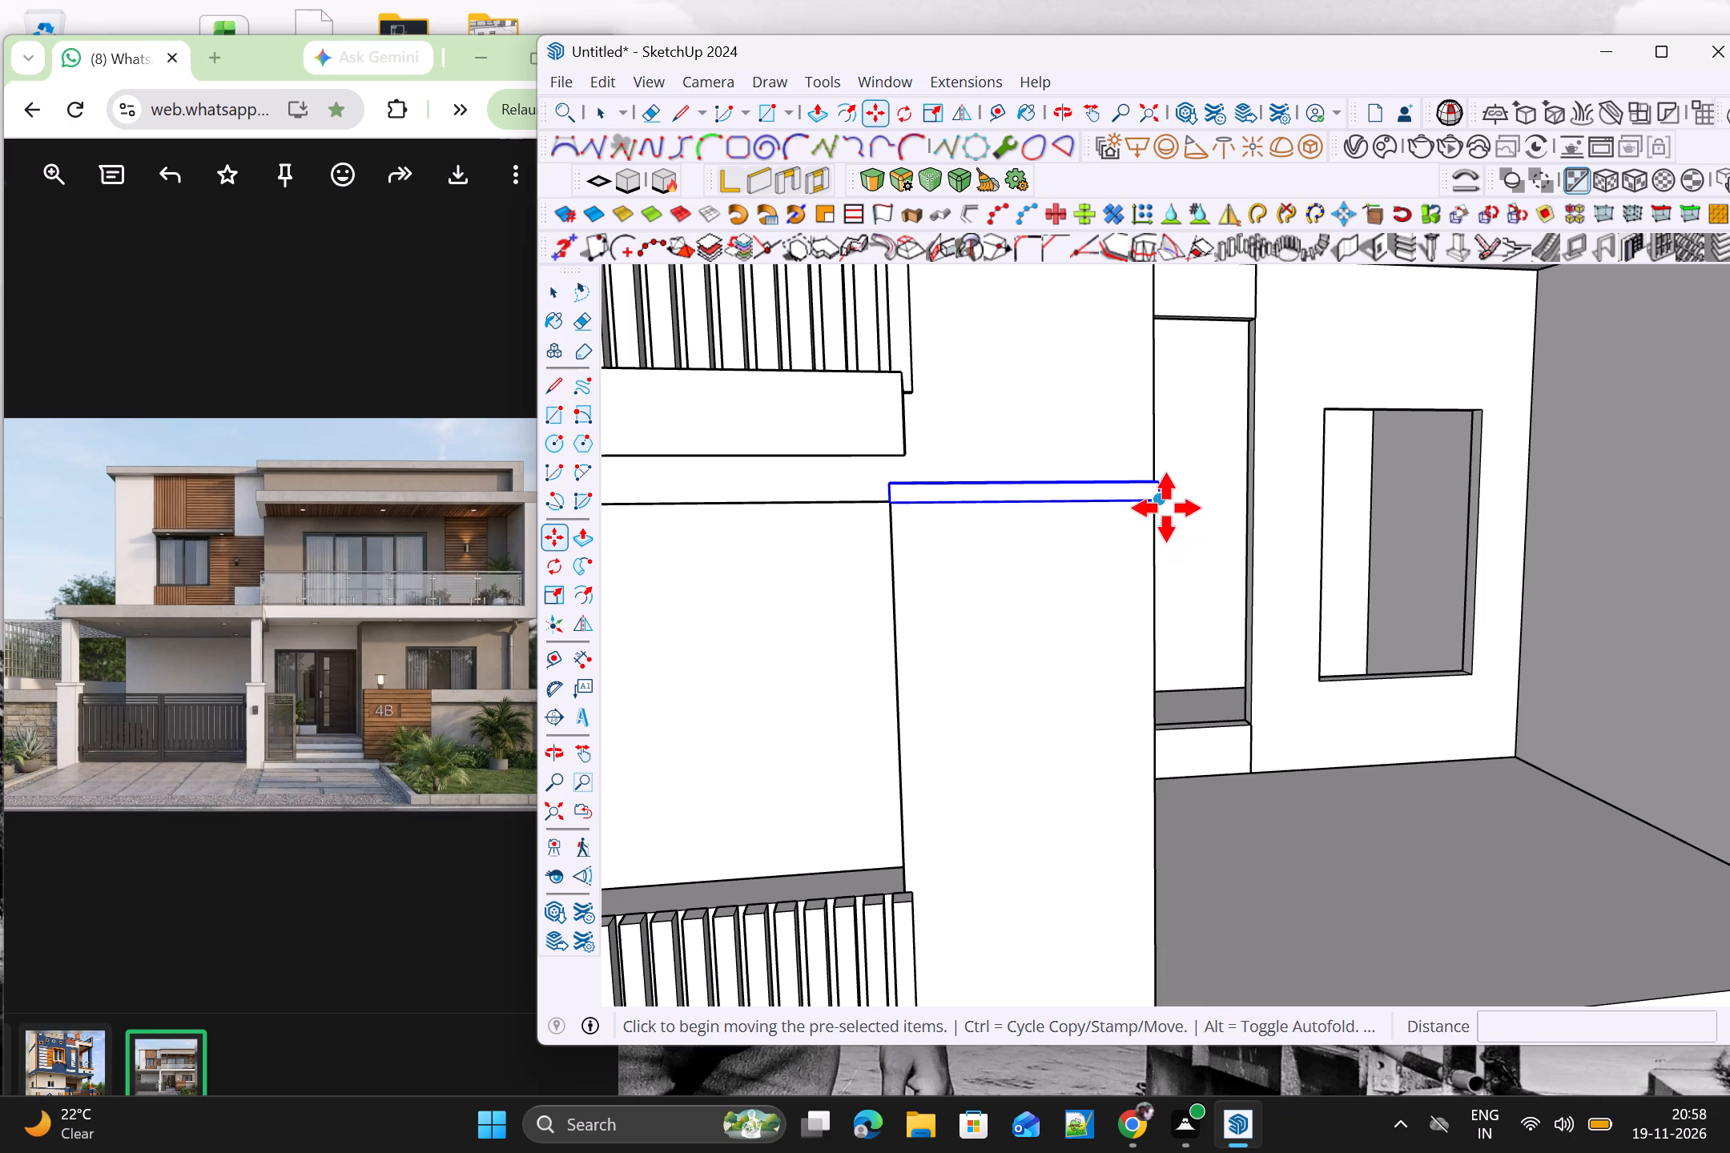
left_click(1166, 508)
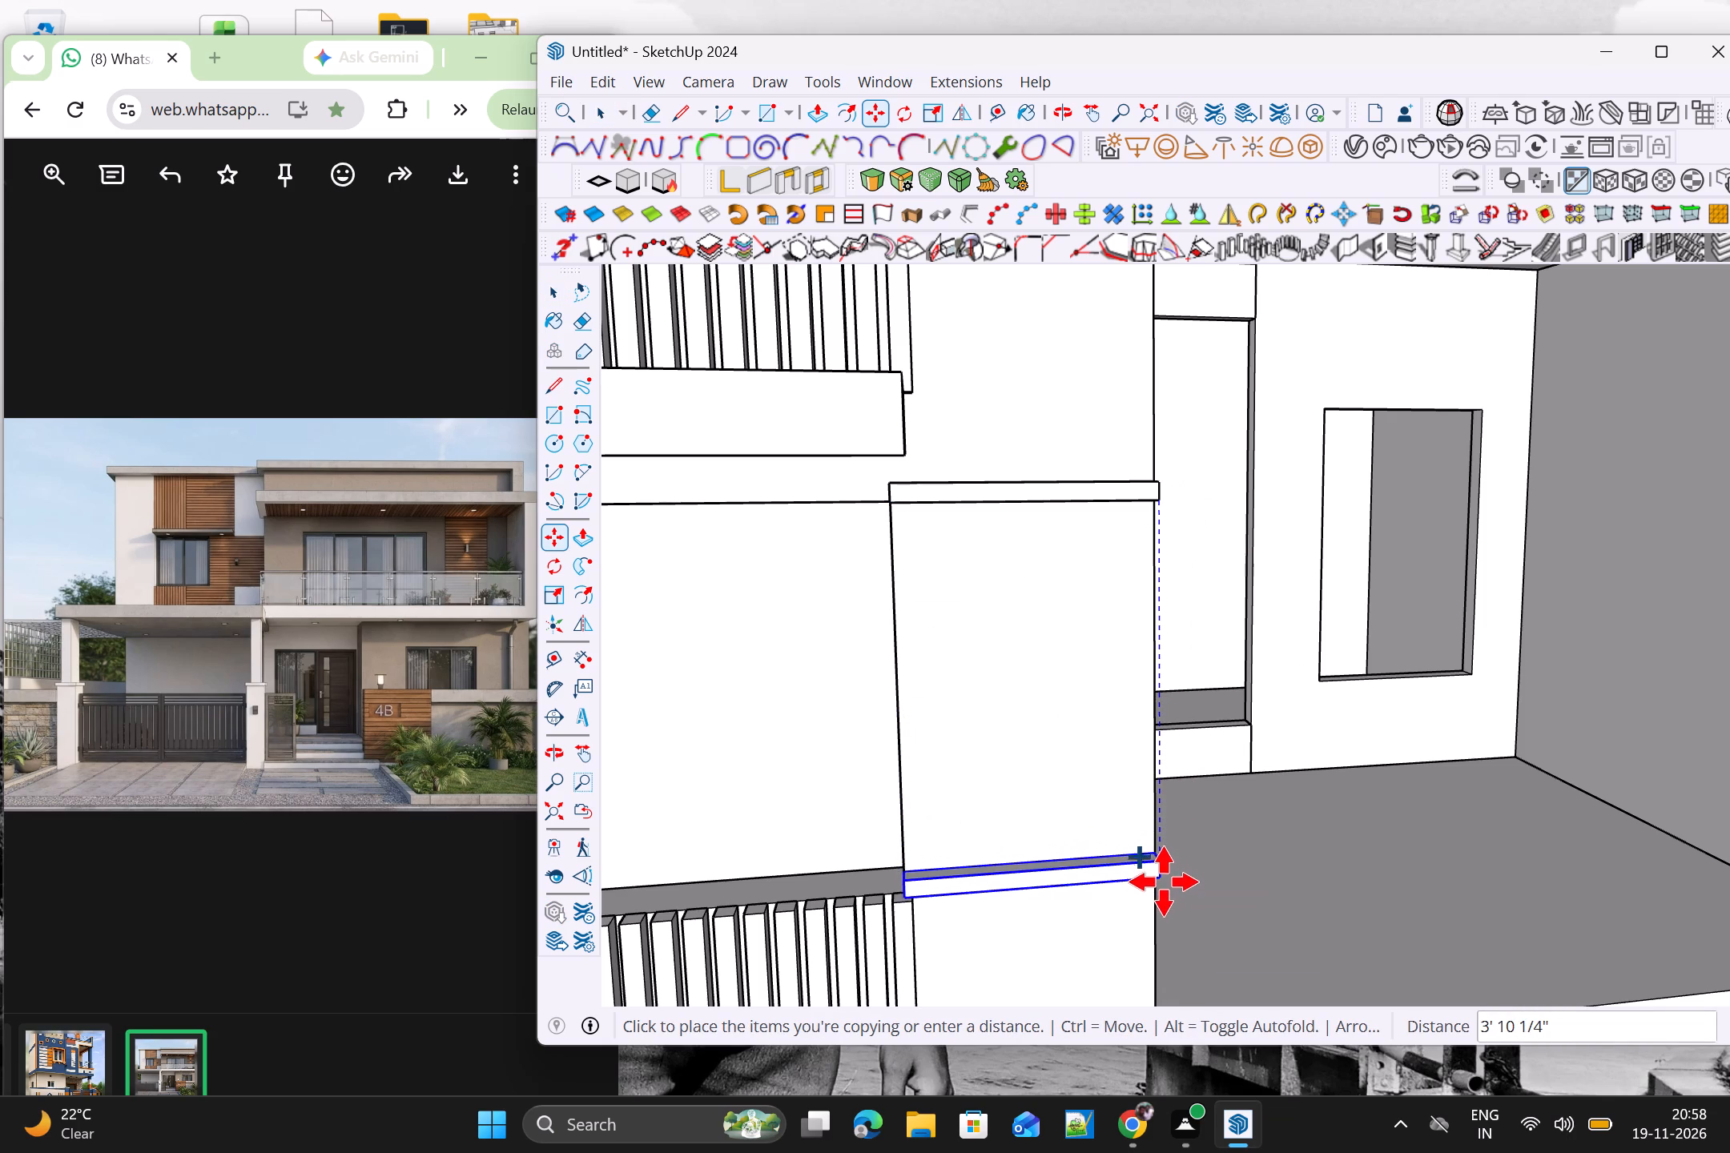
scroll(1164, 885, "up", 2)
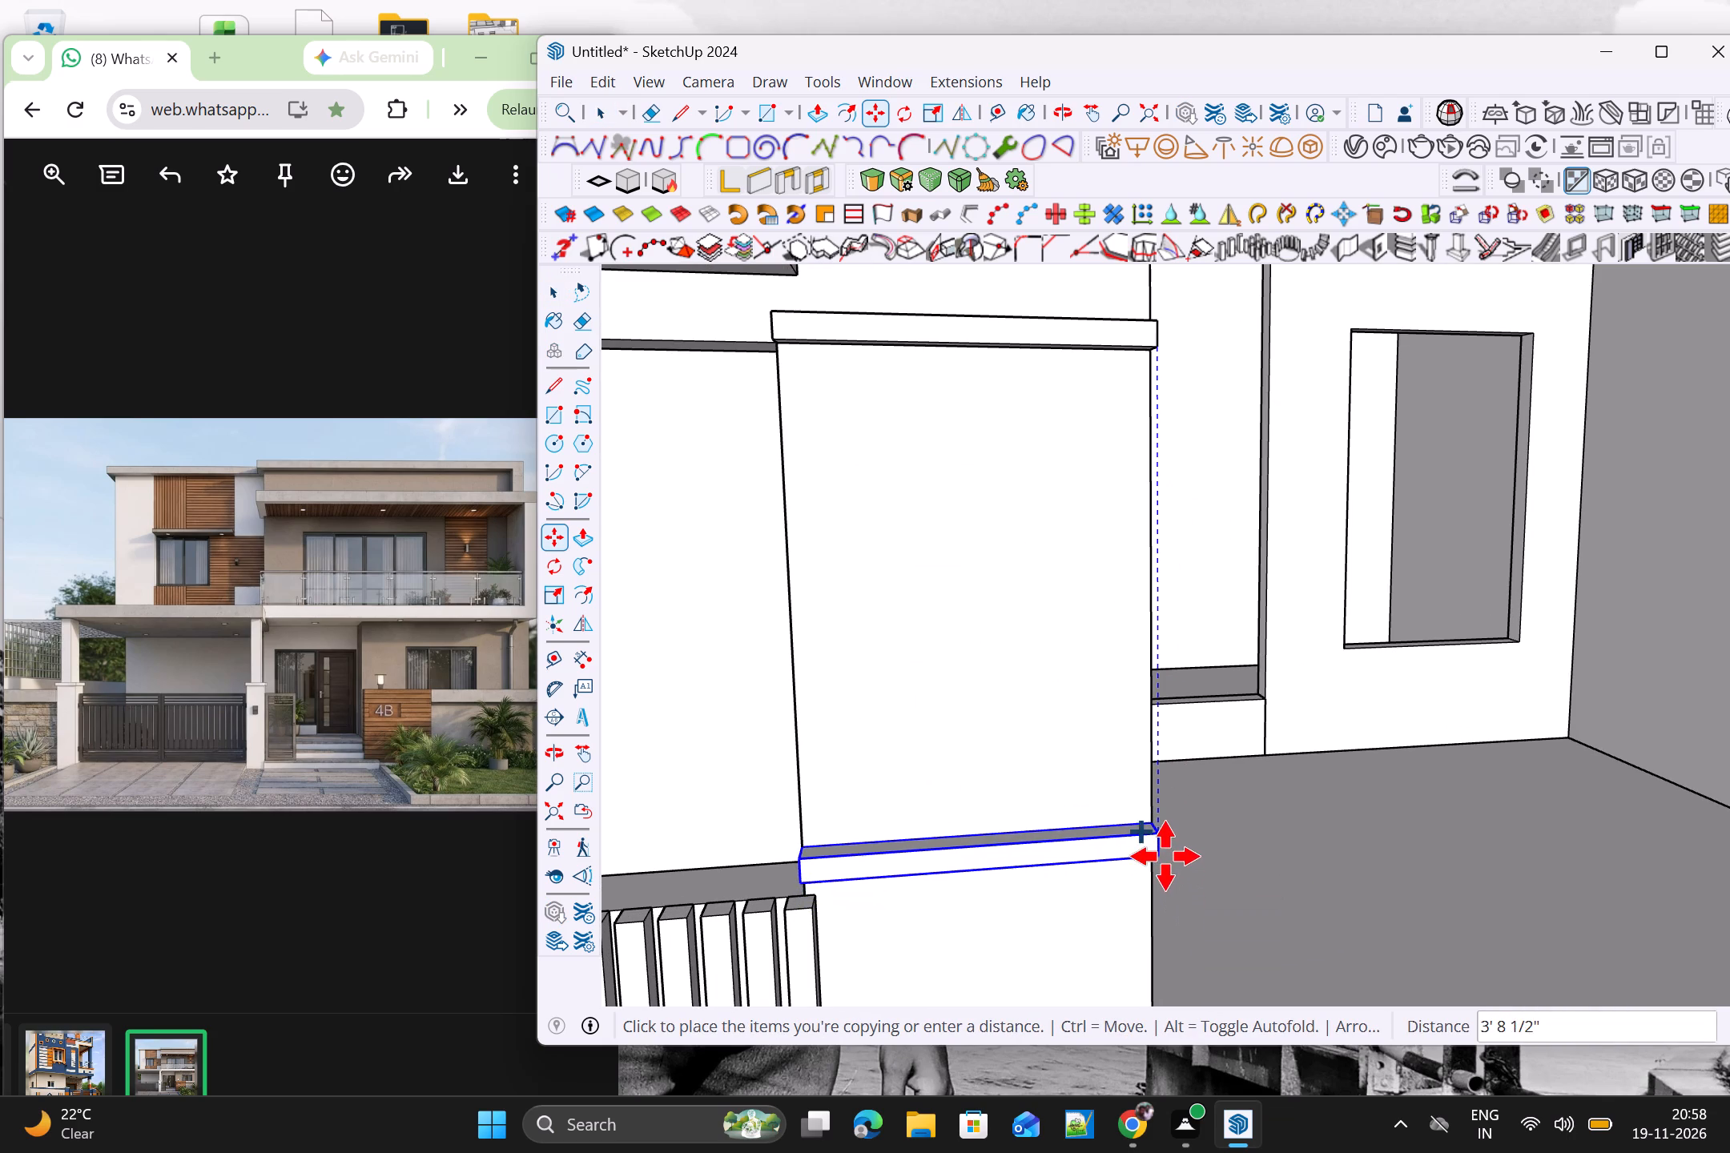
left_click(1165, 872)
scroll(1168, 842, "down", 2)
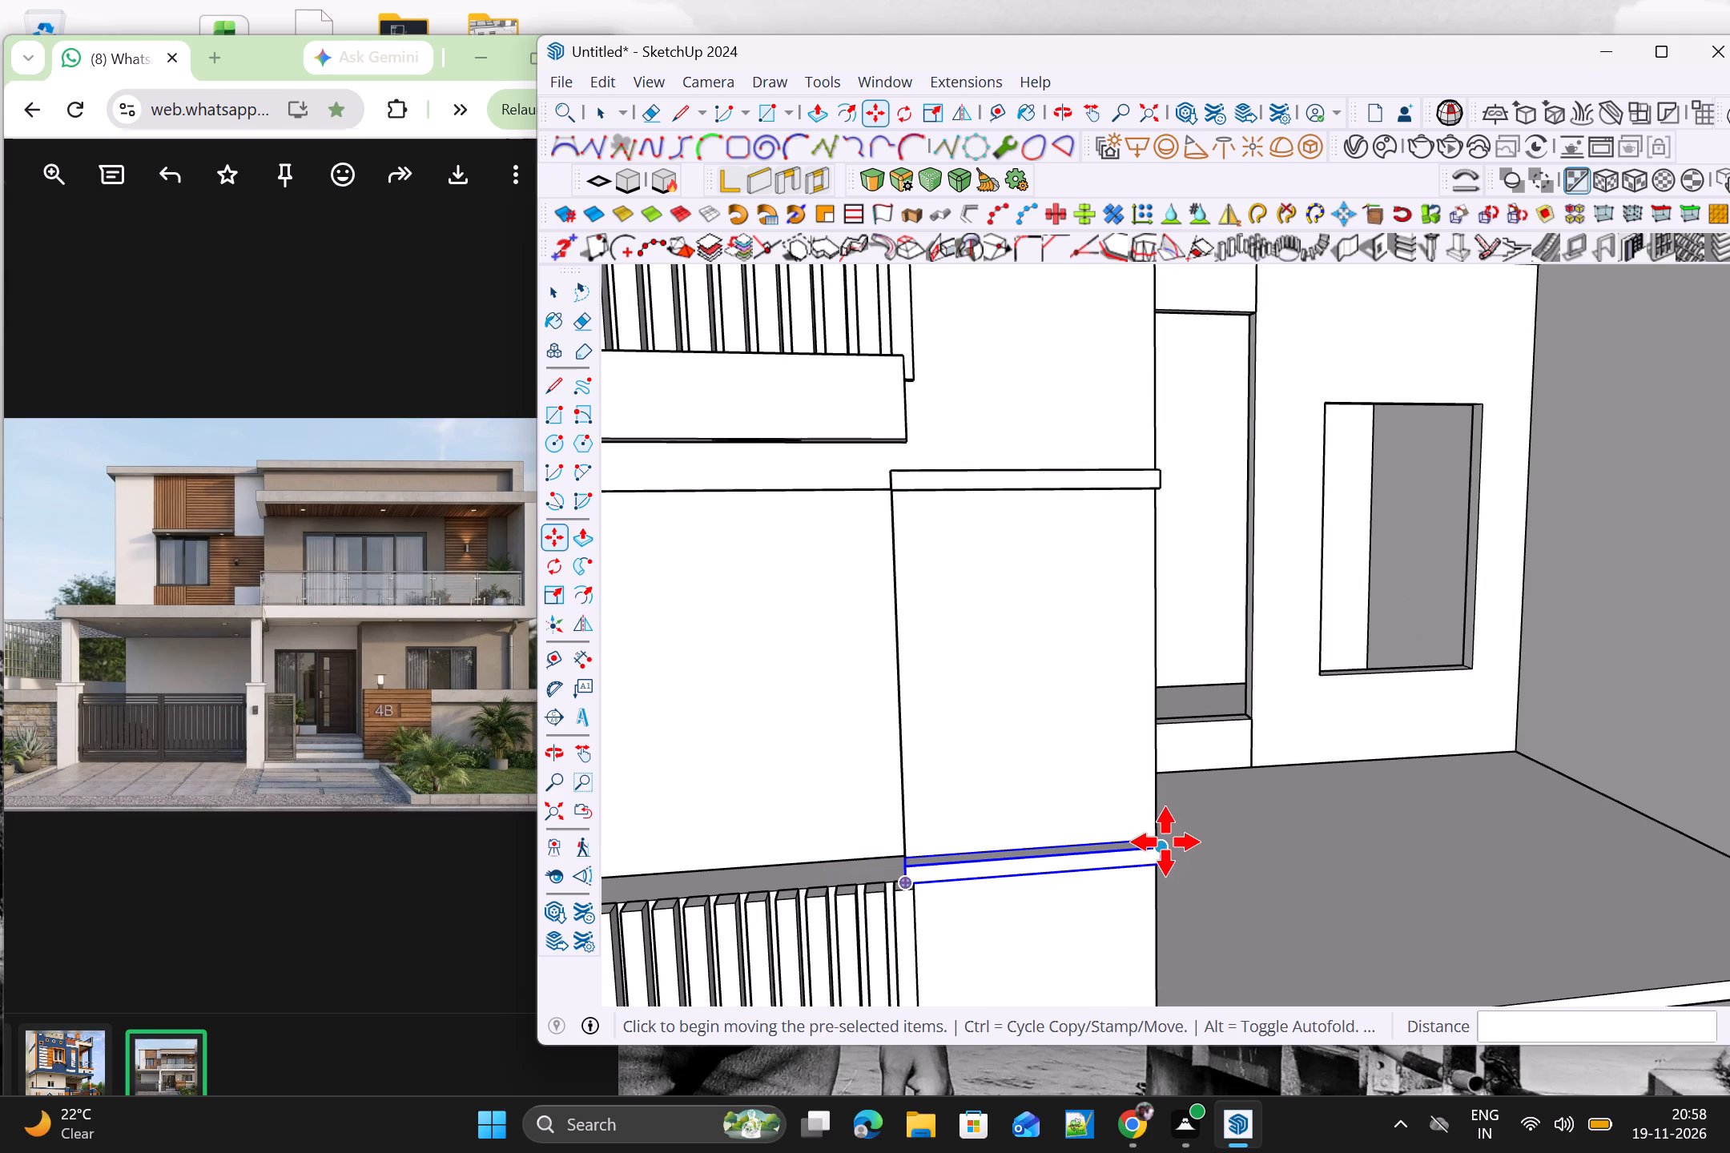
type("25")
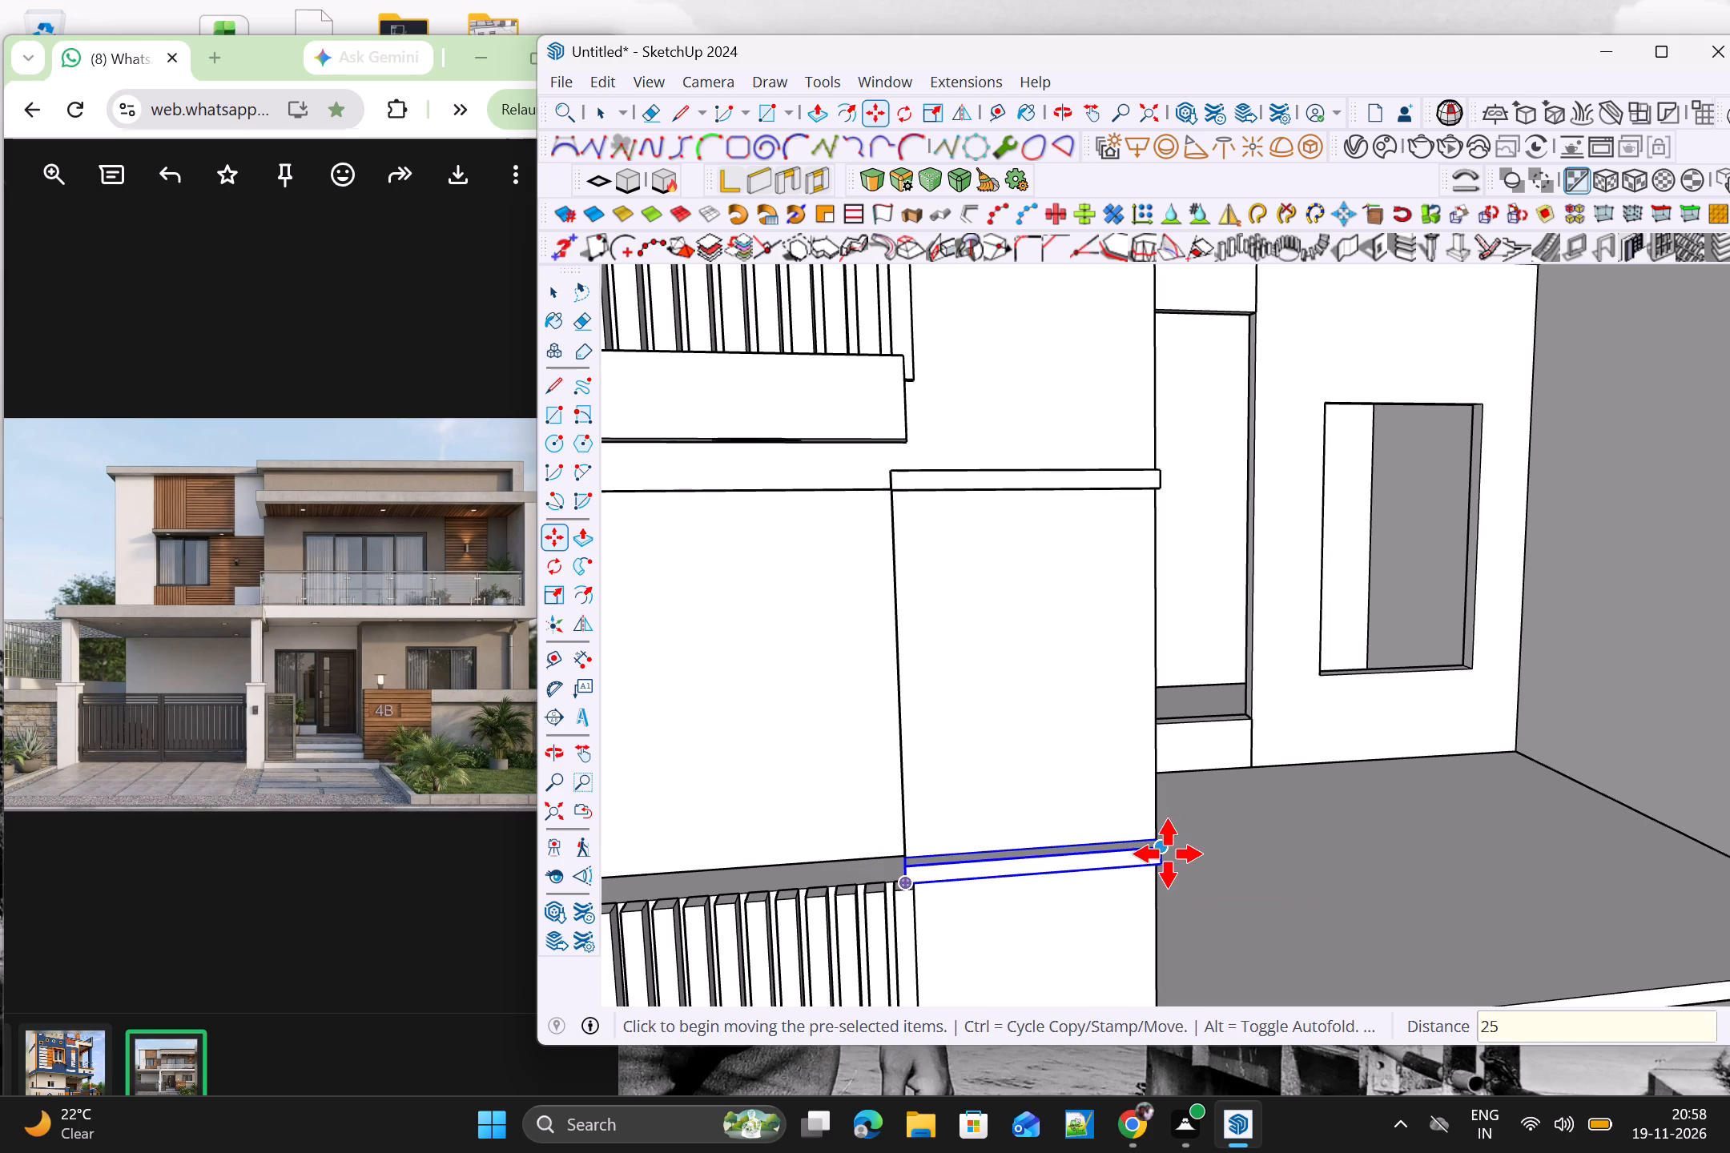
key("slash")
key("Return")
scroll(1208, 882, "down", 4)
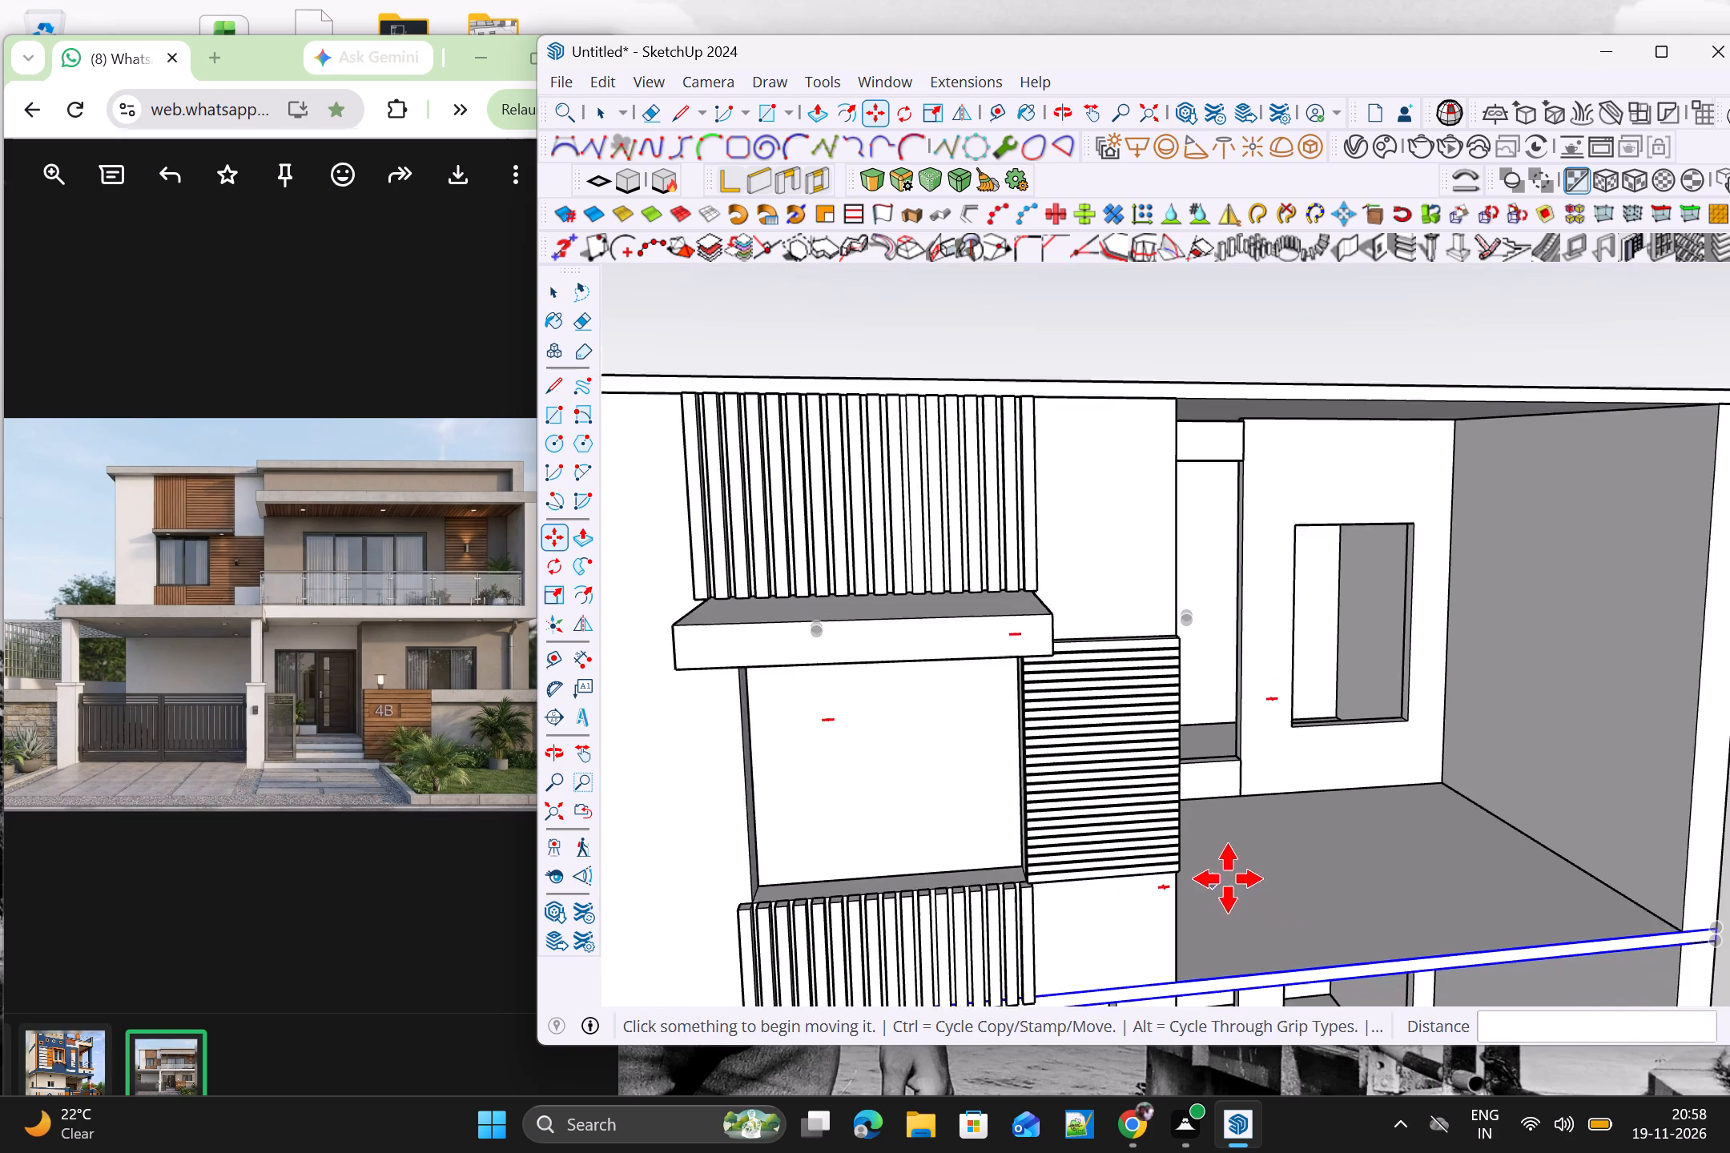
scroll(1228, 878, "down", 3)
key("space")
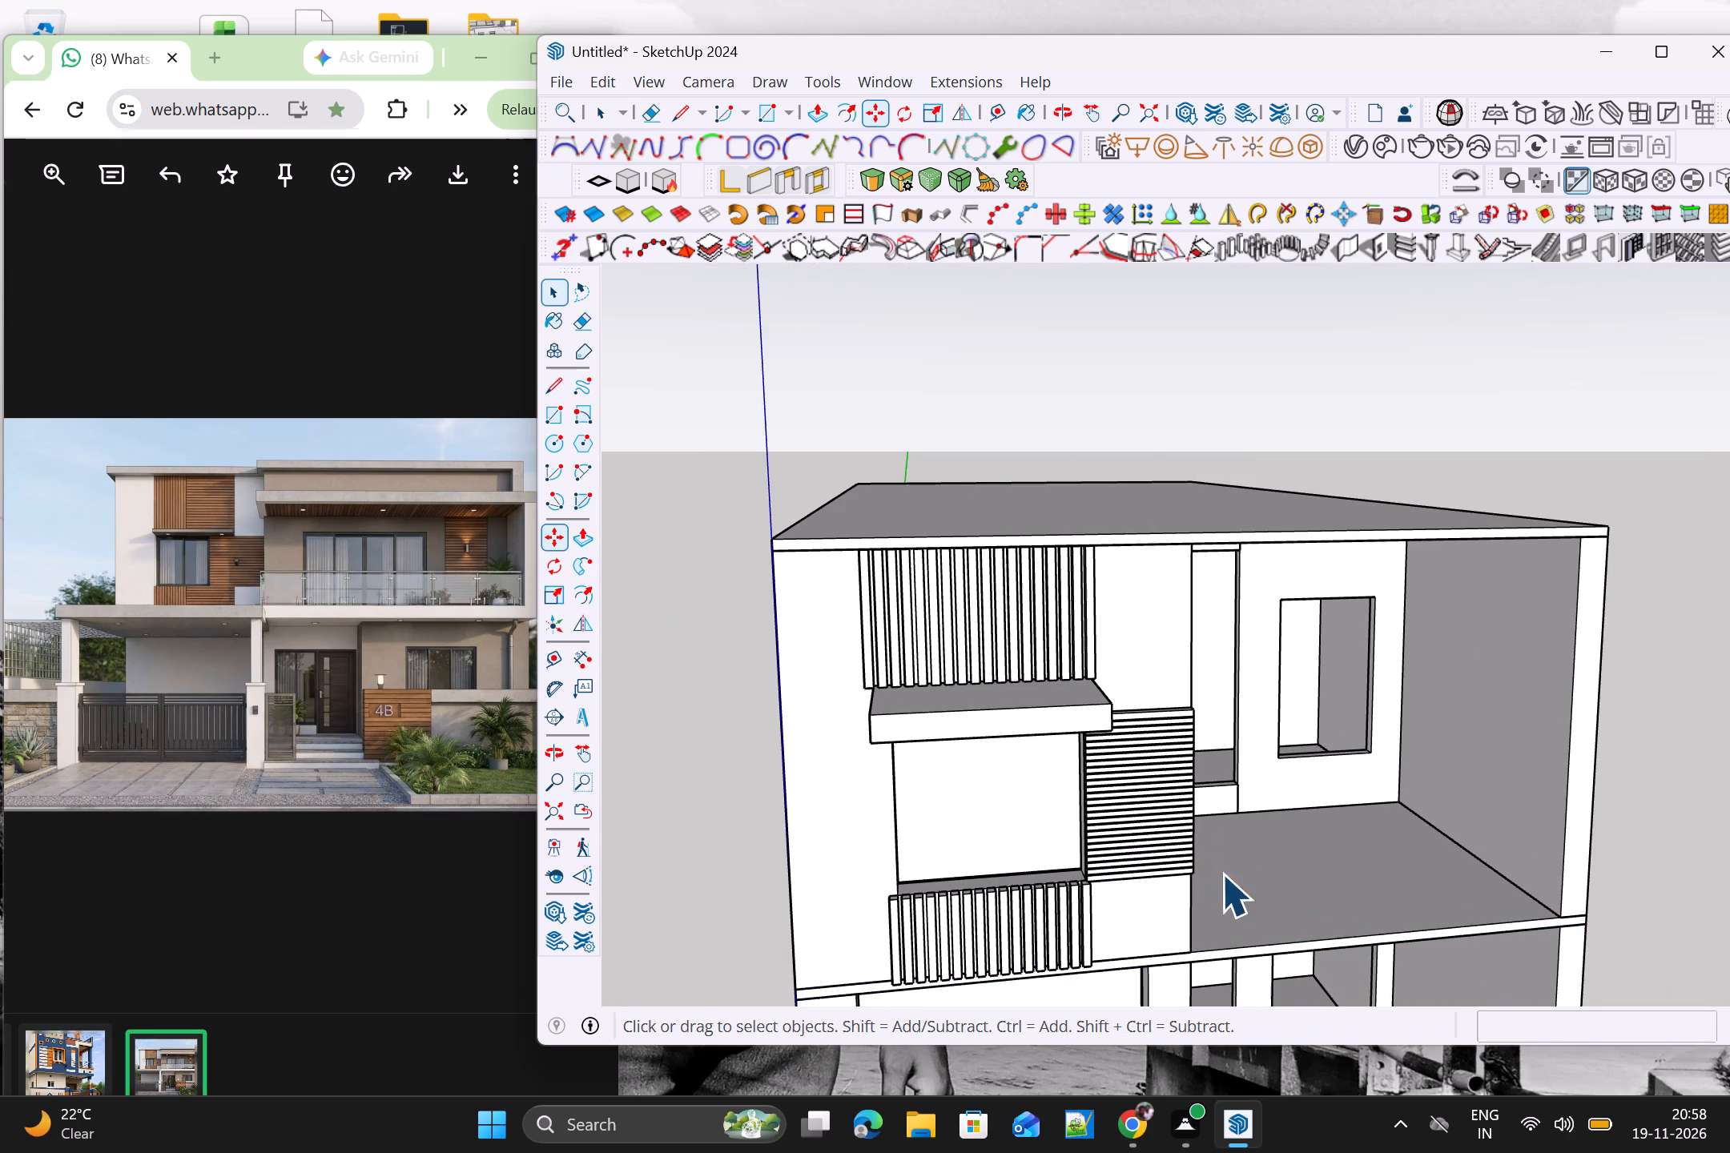
scroll(1696, 763, "down", 4)
Paint the shade slab above the front window and a few upper cladding strips with Wood Veneer 01 from the Wood materials.
middle_click_drag(1674, 908, 1551, 857, "shift")
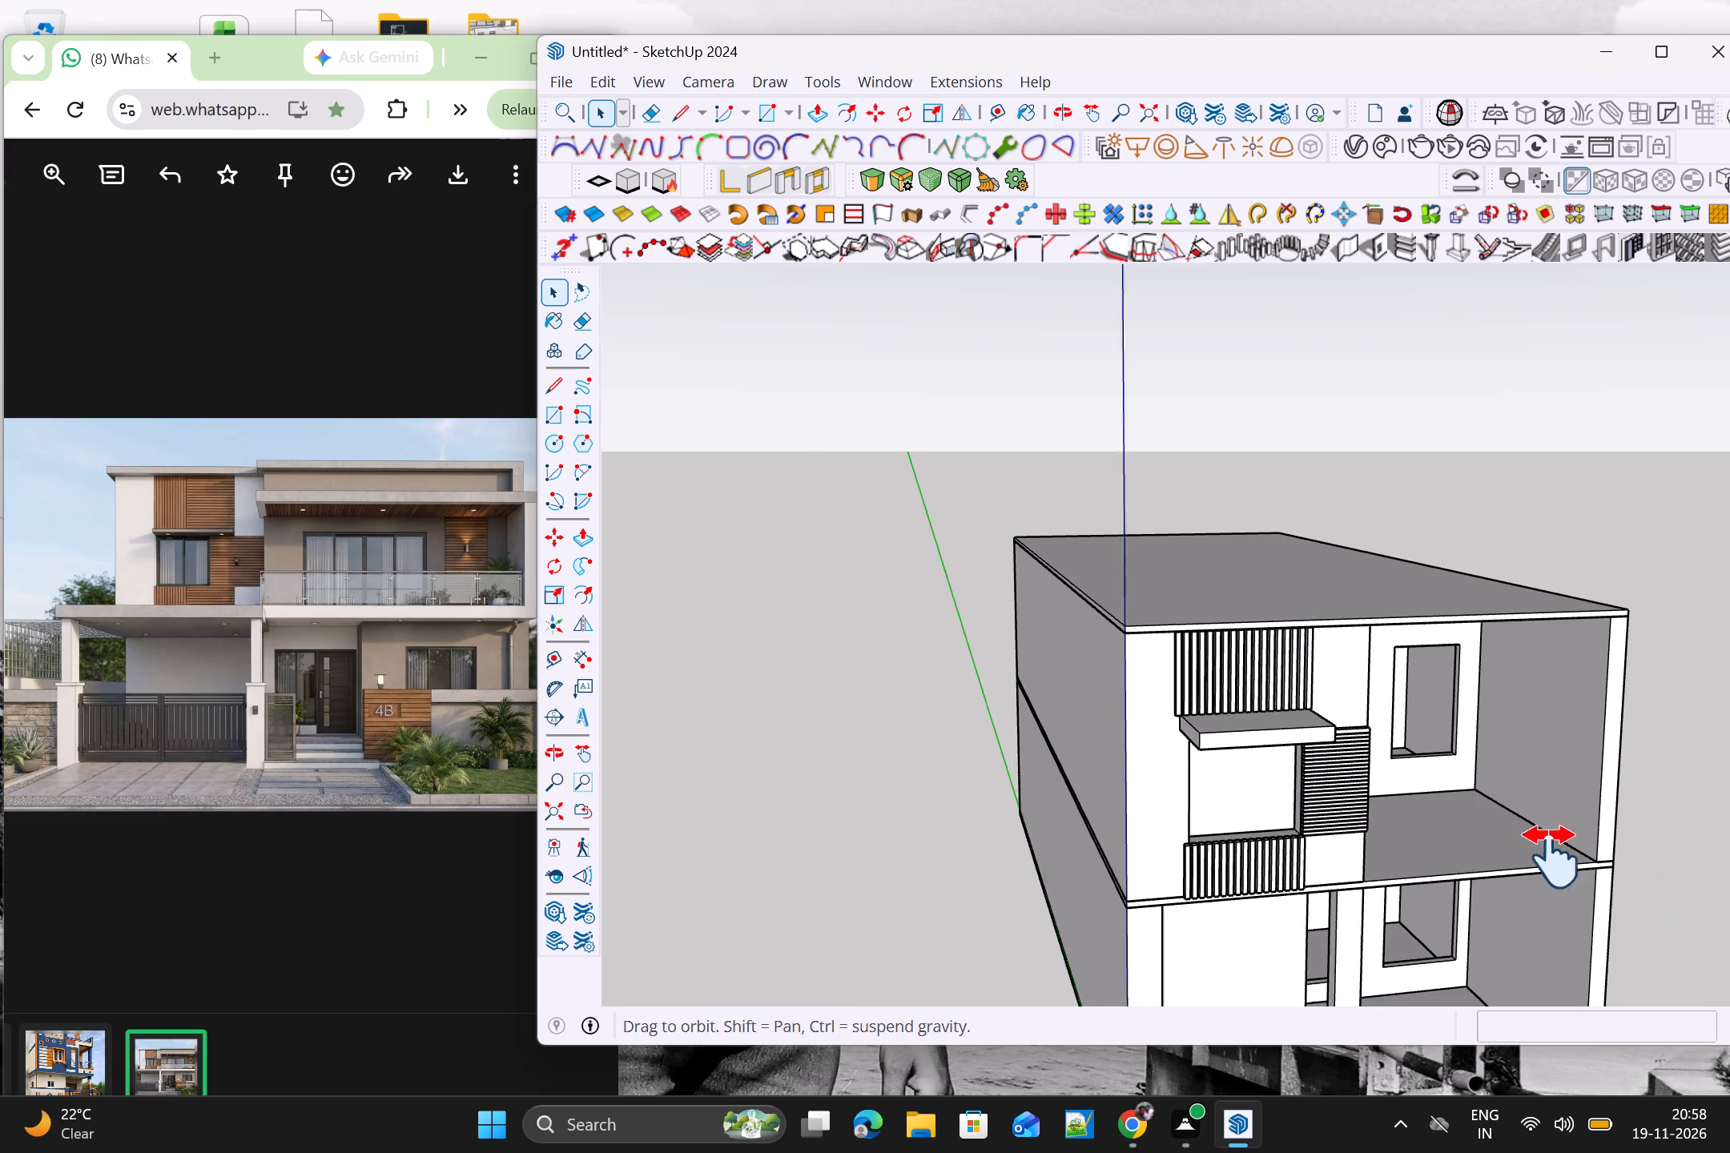
middle_click_drag(1551, 857, 1362, 775, "shift")
left_click(1514, 745)
scroll(1507, 762, "down", 3)
middle_click_drag(1535, 898, 1376, 803)
middle_click_drag(1389, 826, 1561, 878)
key("b")
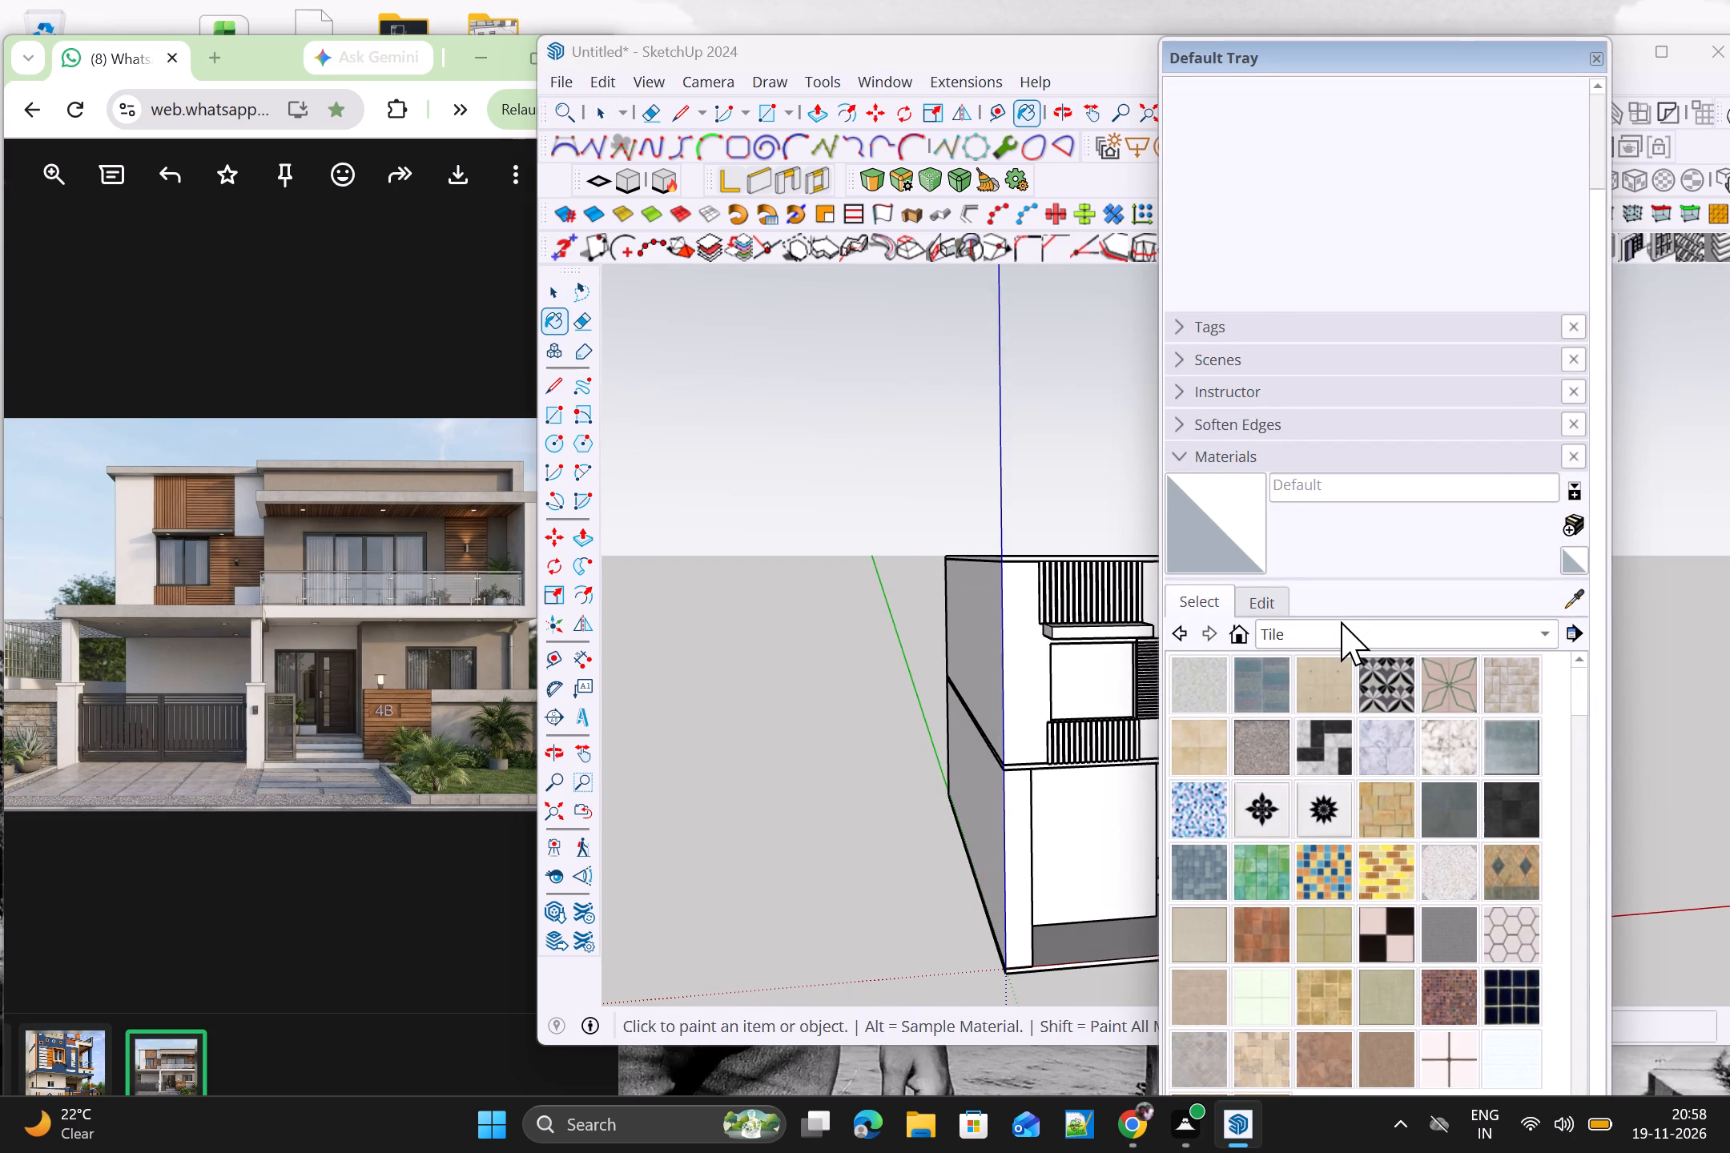
left_click(1341, 622)
left_click(1318, 696)
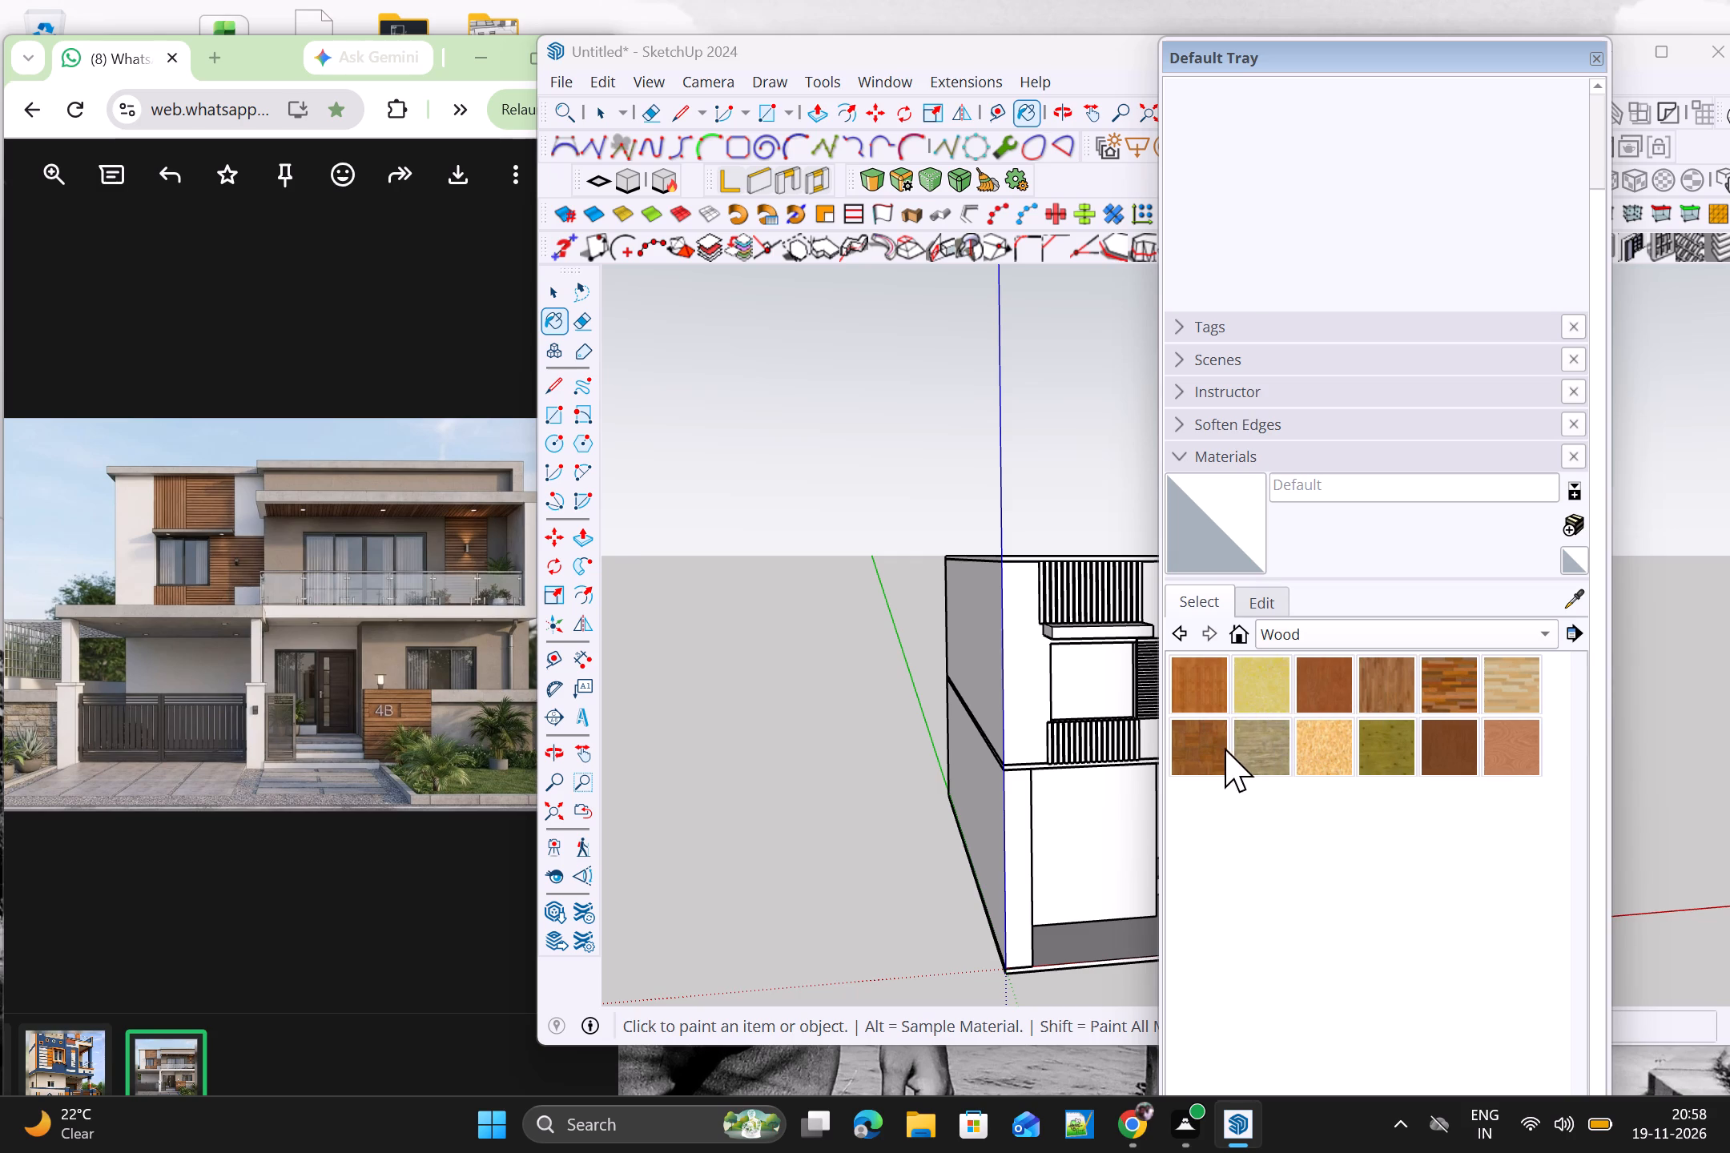
left_click(1446, 733)
left_click(1090, 629)
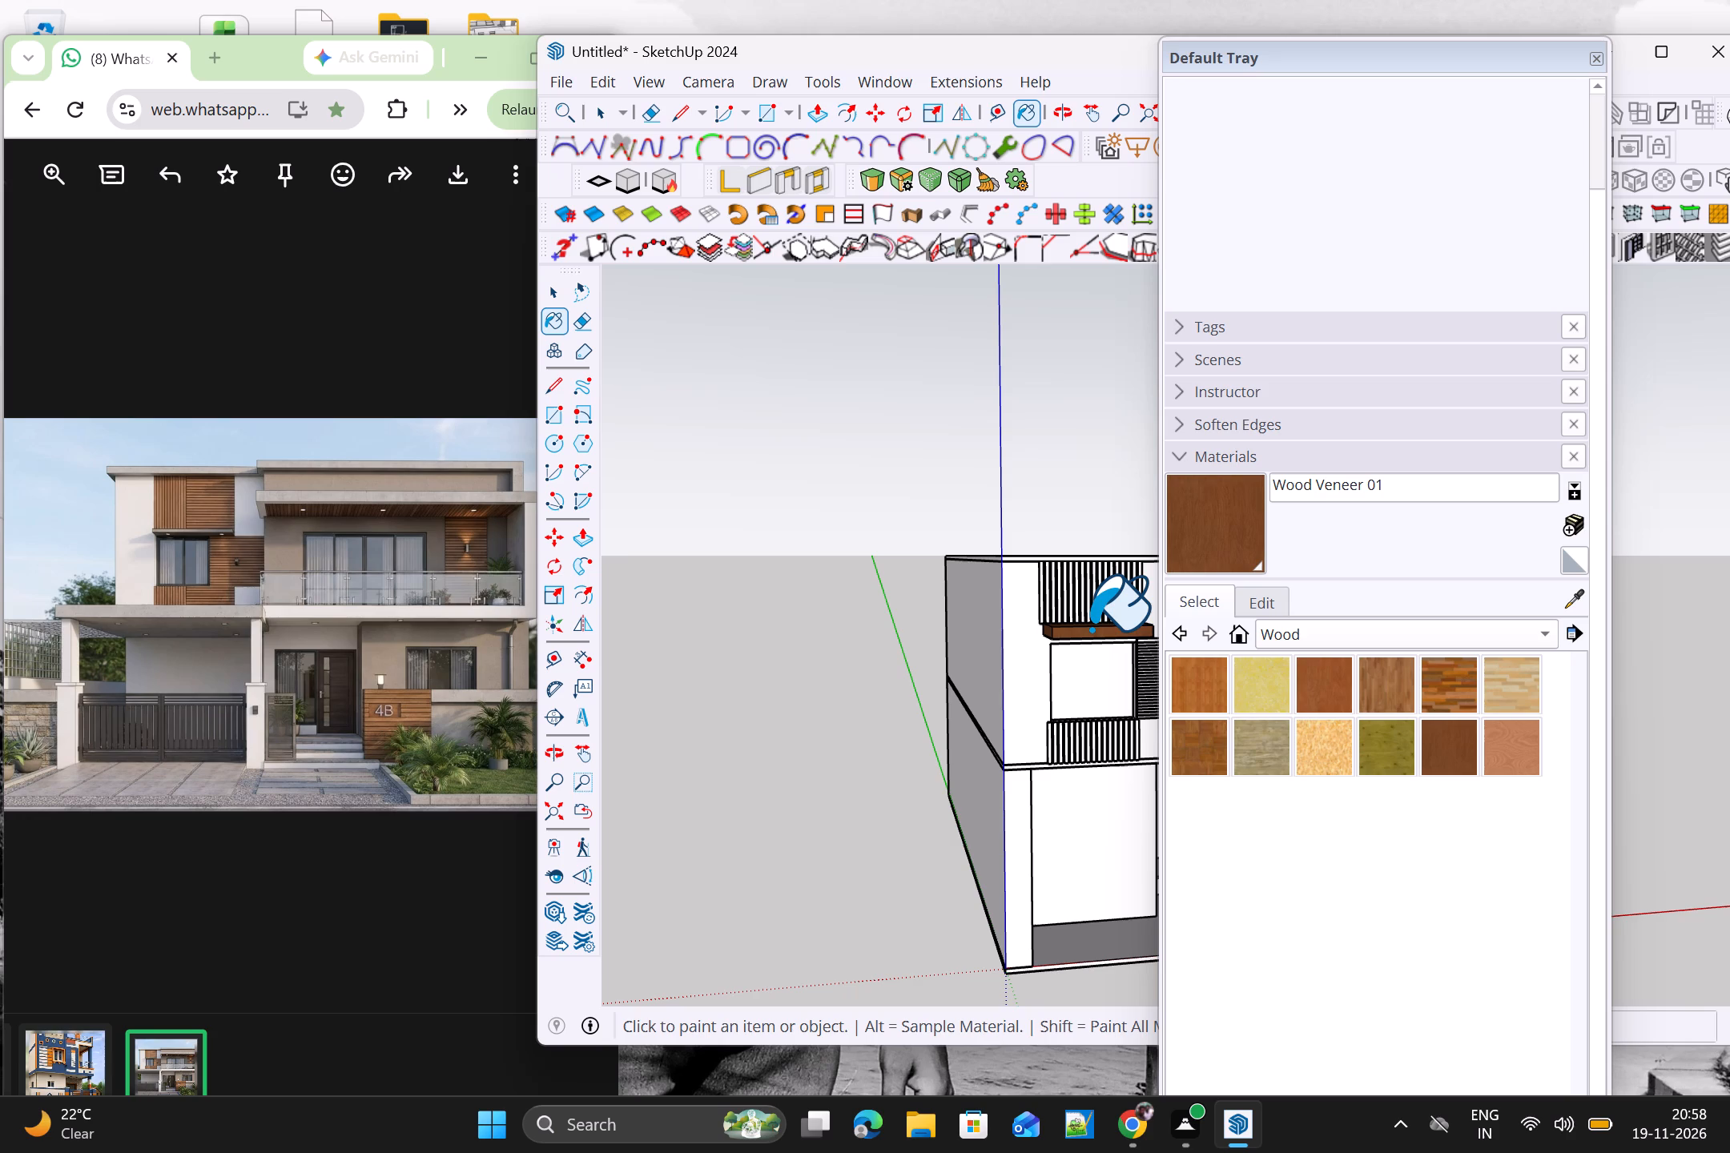
left_click(1087, 615)
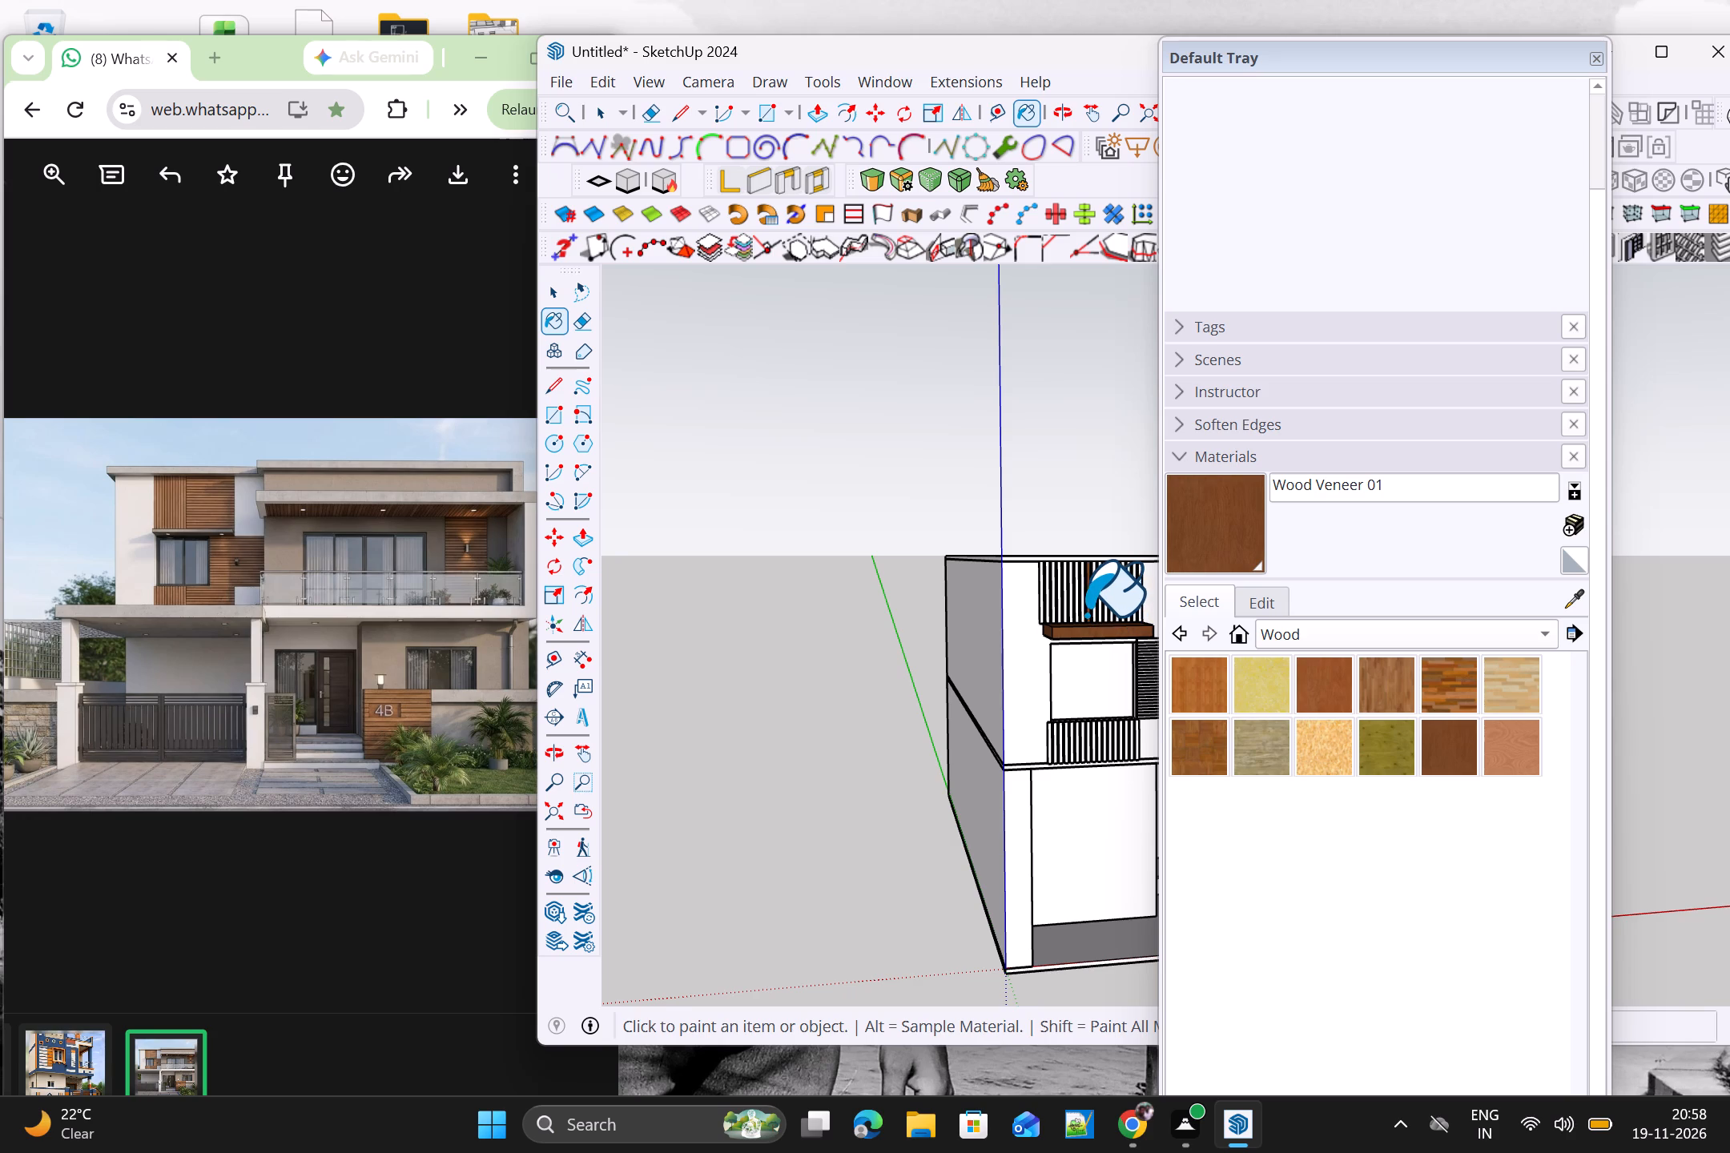
scroll(1085, 615, "up", 2)
middle_click_drag(1083, 620, 743, 606, "shift")
scroll(1042, 628, "up", 1, "shift")
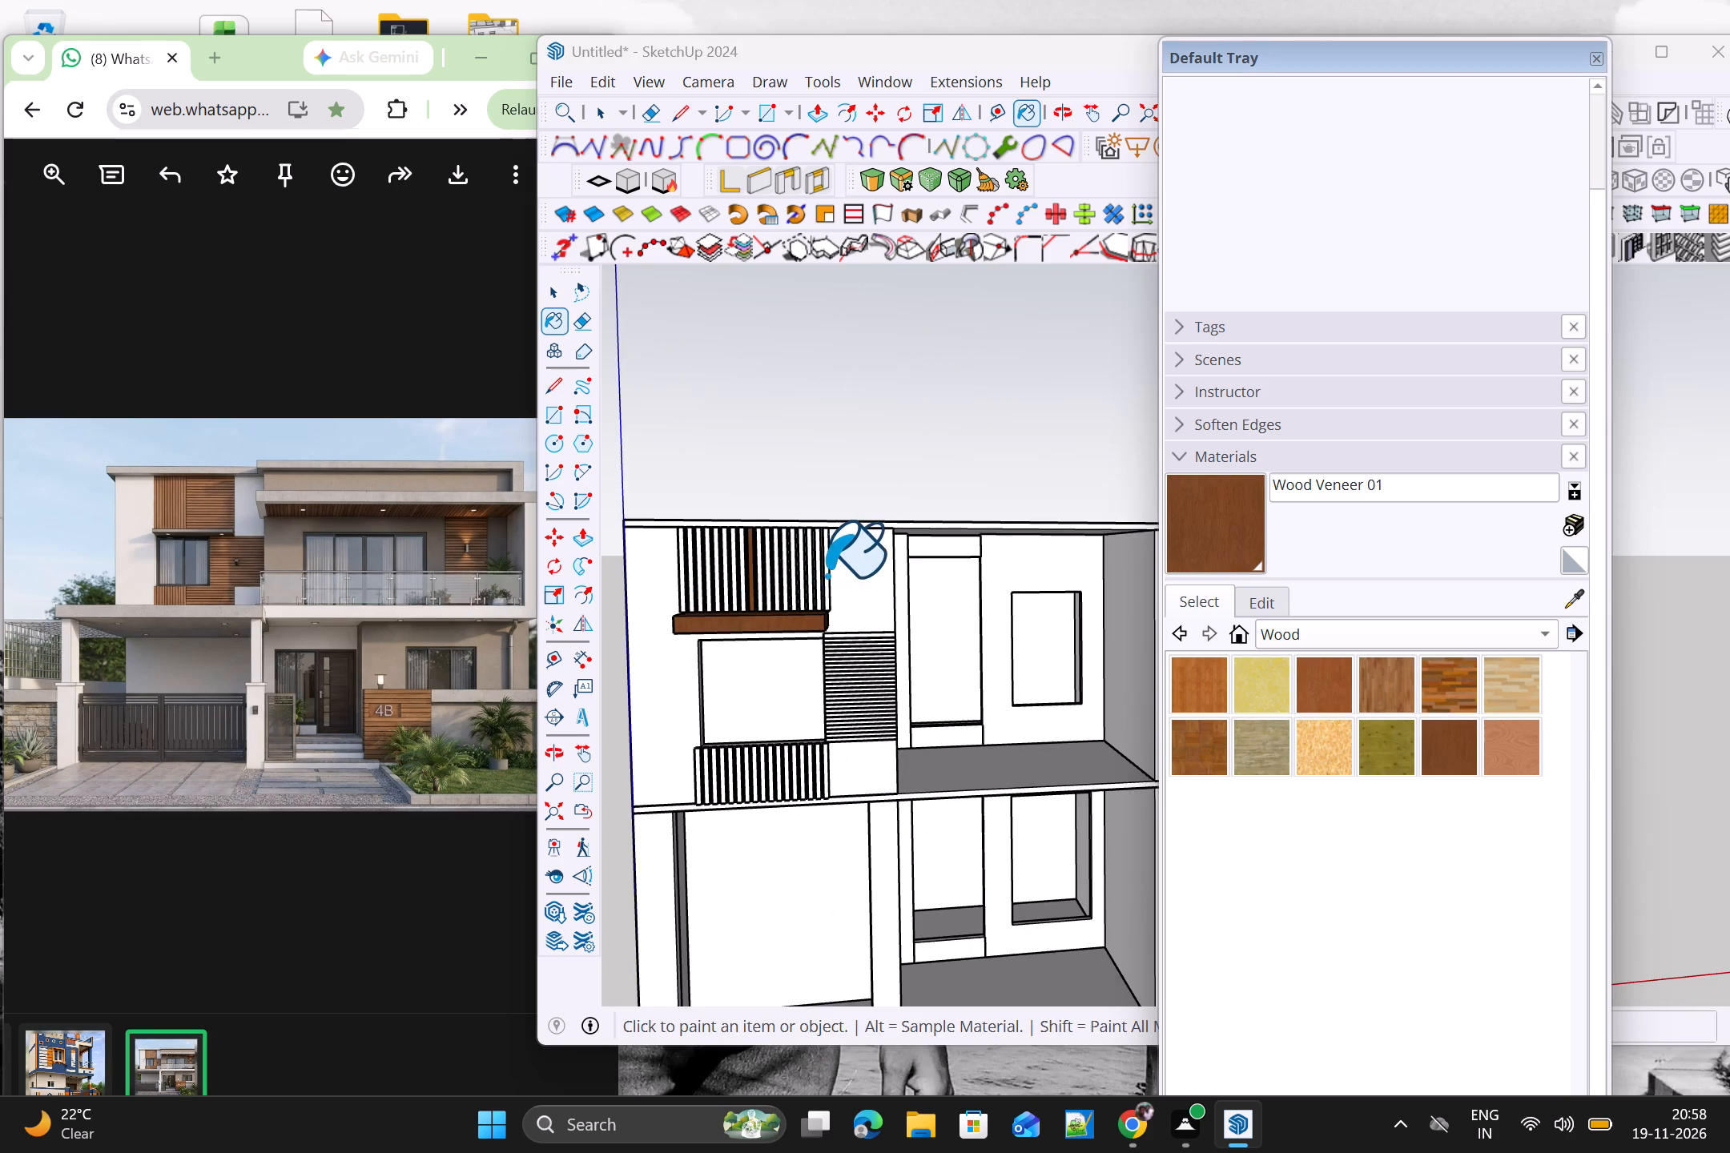
scroll(828, 573, "up", 2)
left_click_drag(819, 573, 696, 589)
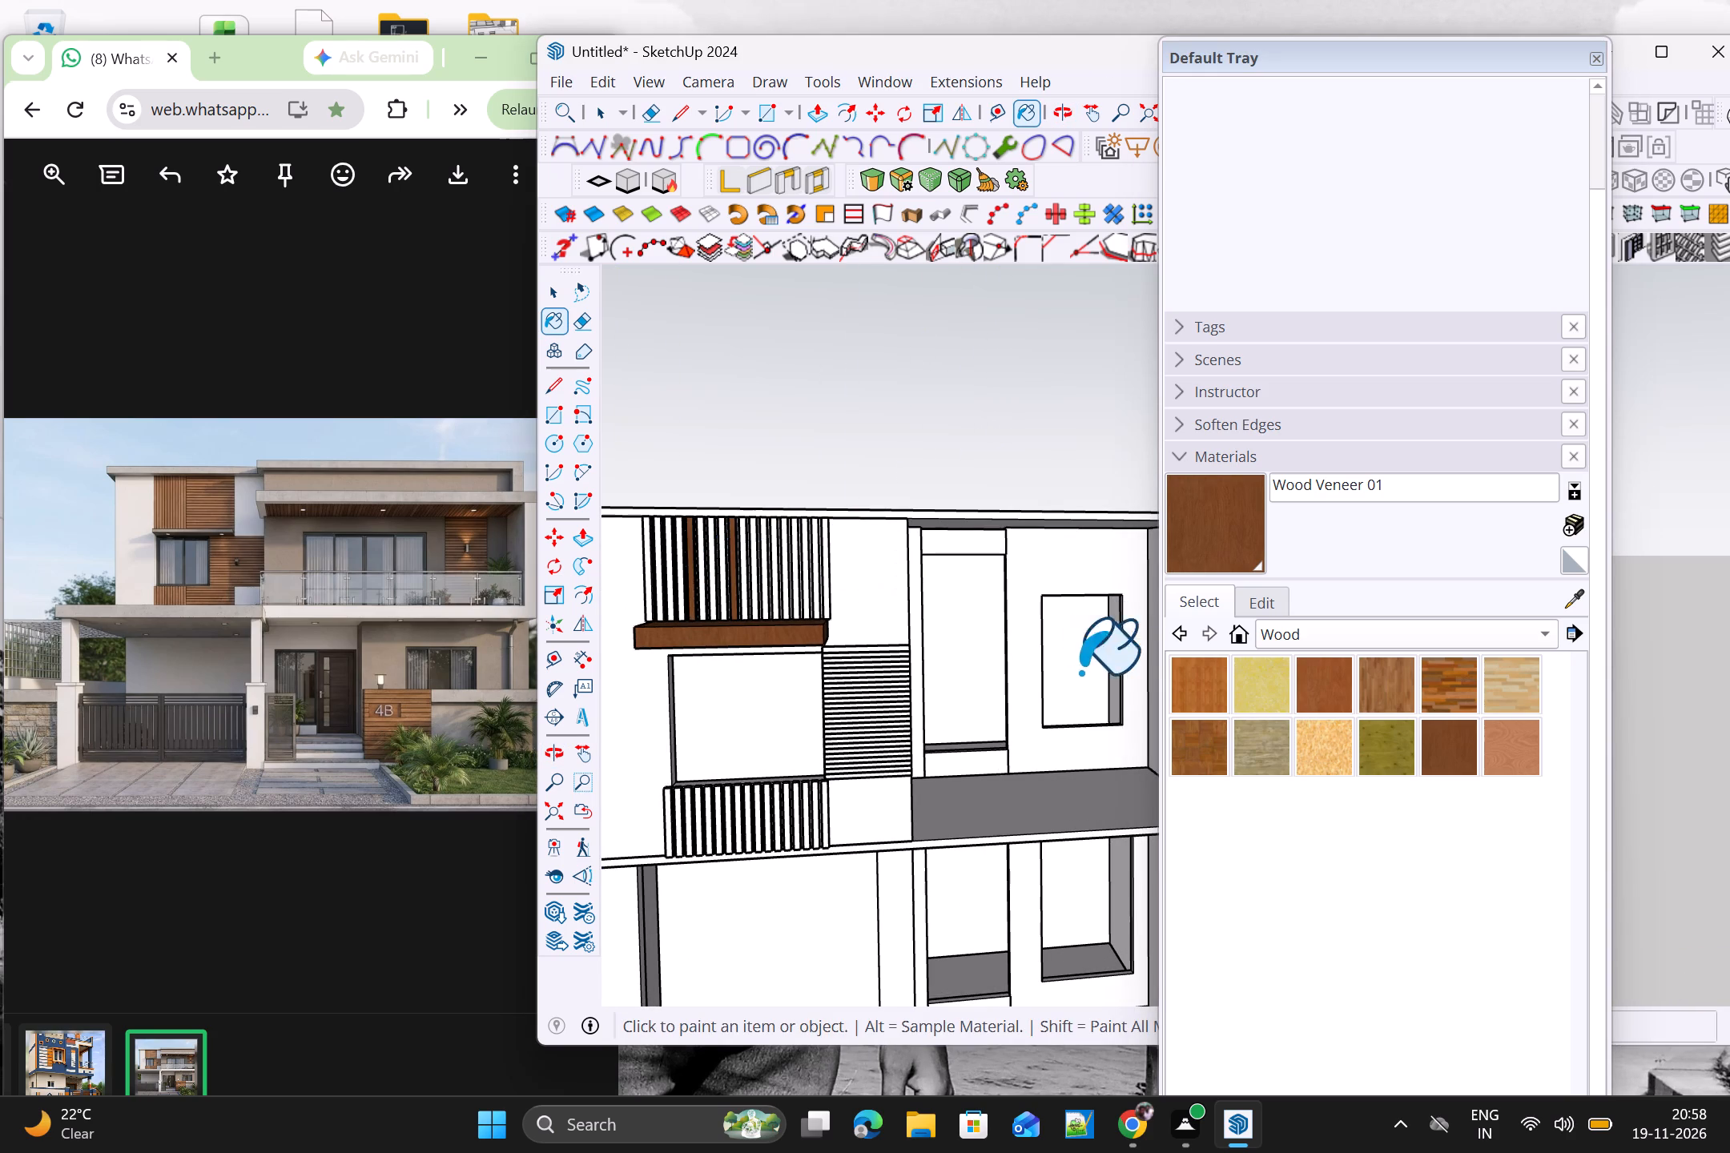
Paint one upper cladding strip near the balcony-side end with Wood Bamboo.
left_click(1194, 702)
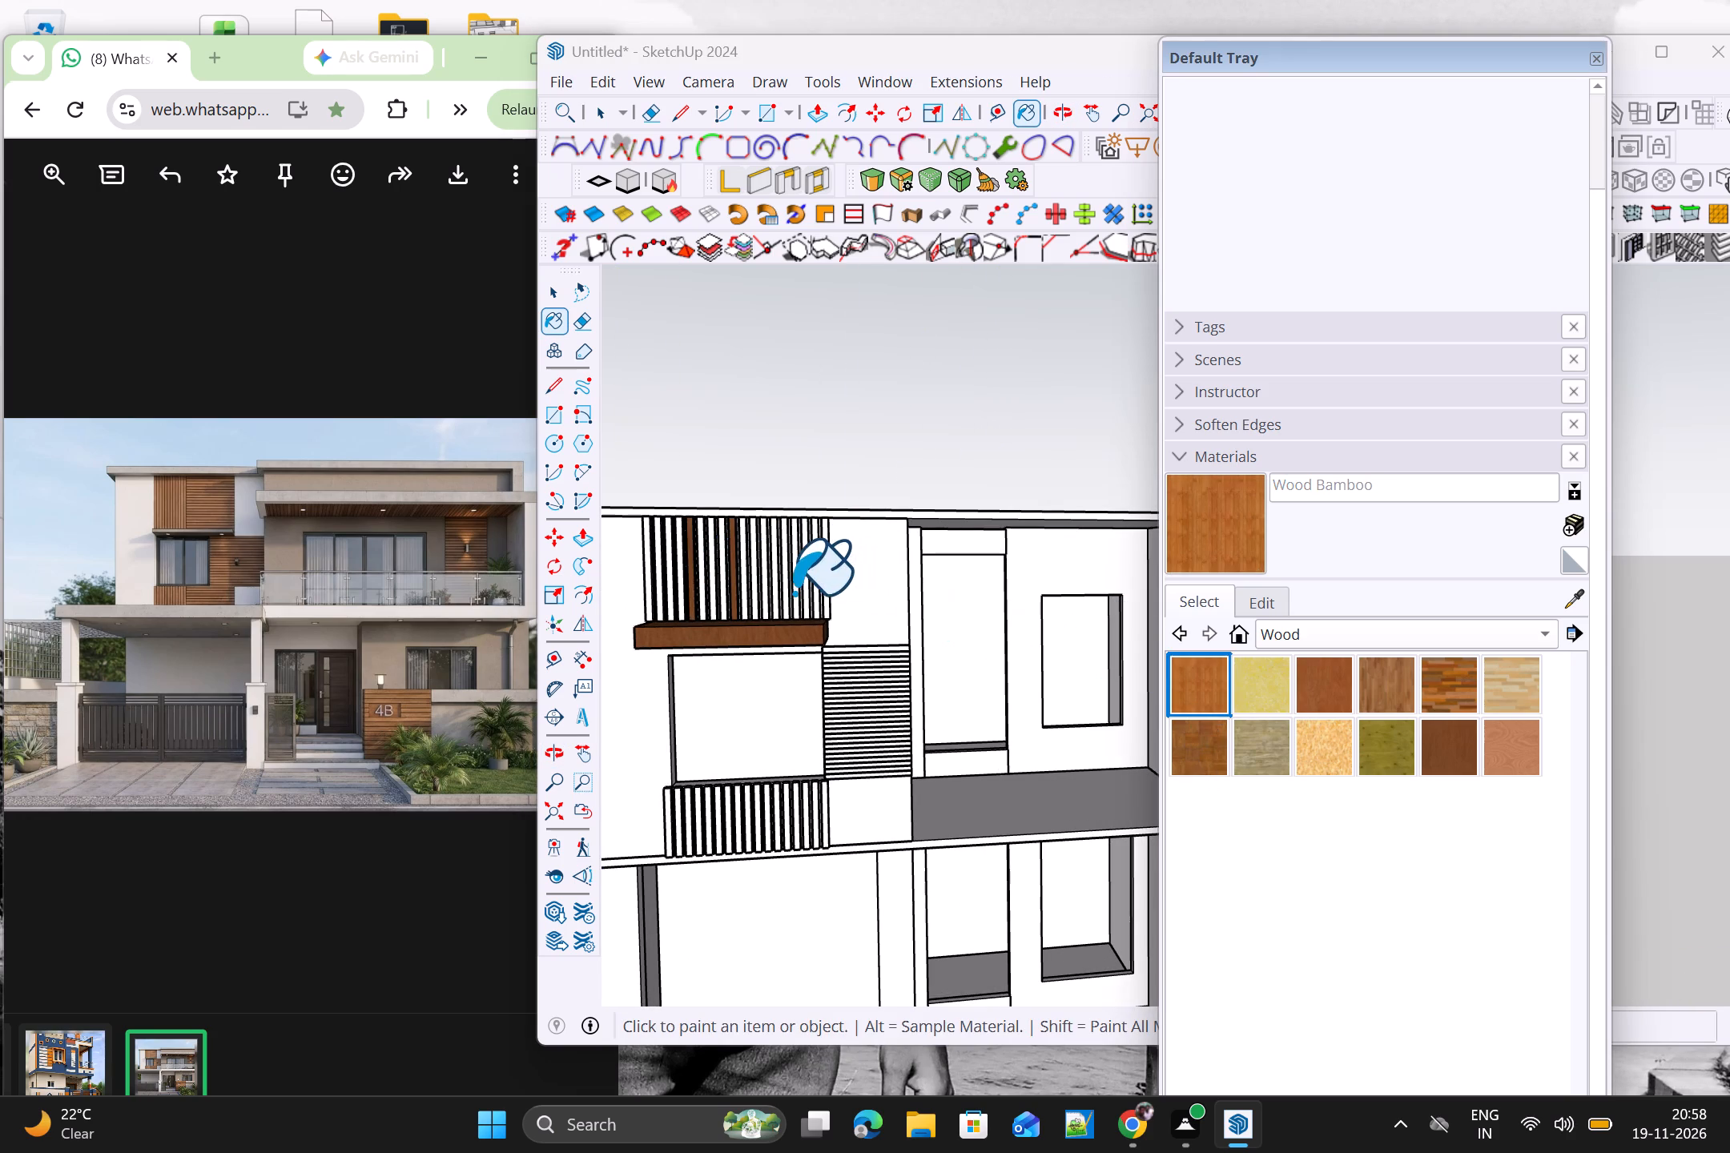
left_click(791, 593)
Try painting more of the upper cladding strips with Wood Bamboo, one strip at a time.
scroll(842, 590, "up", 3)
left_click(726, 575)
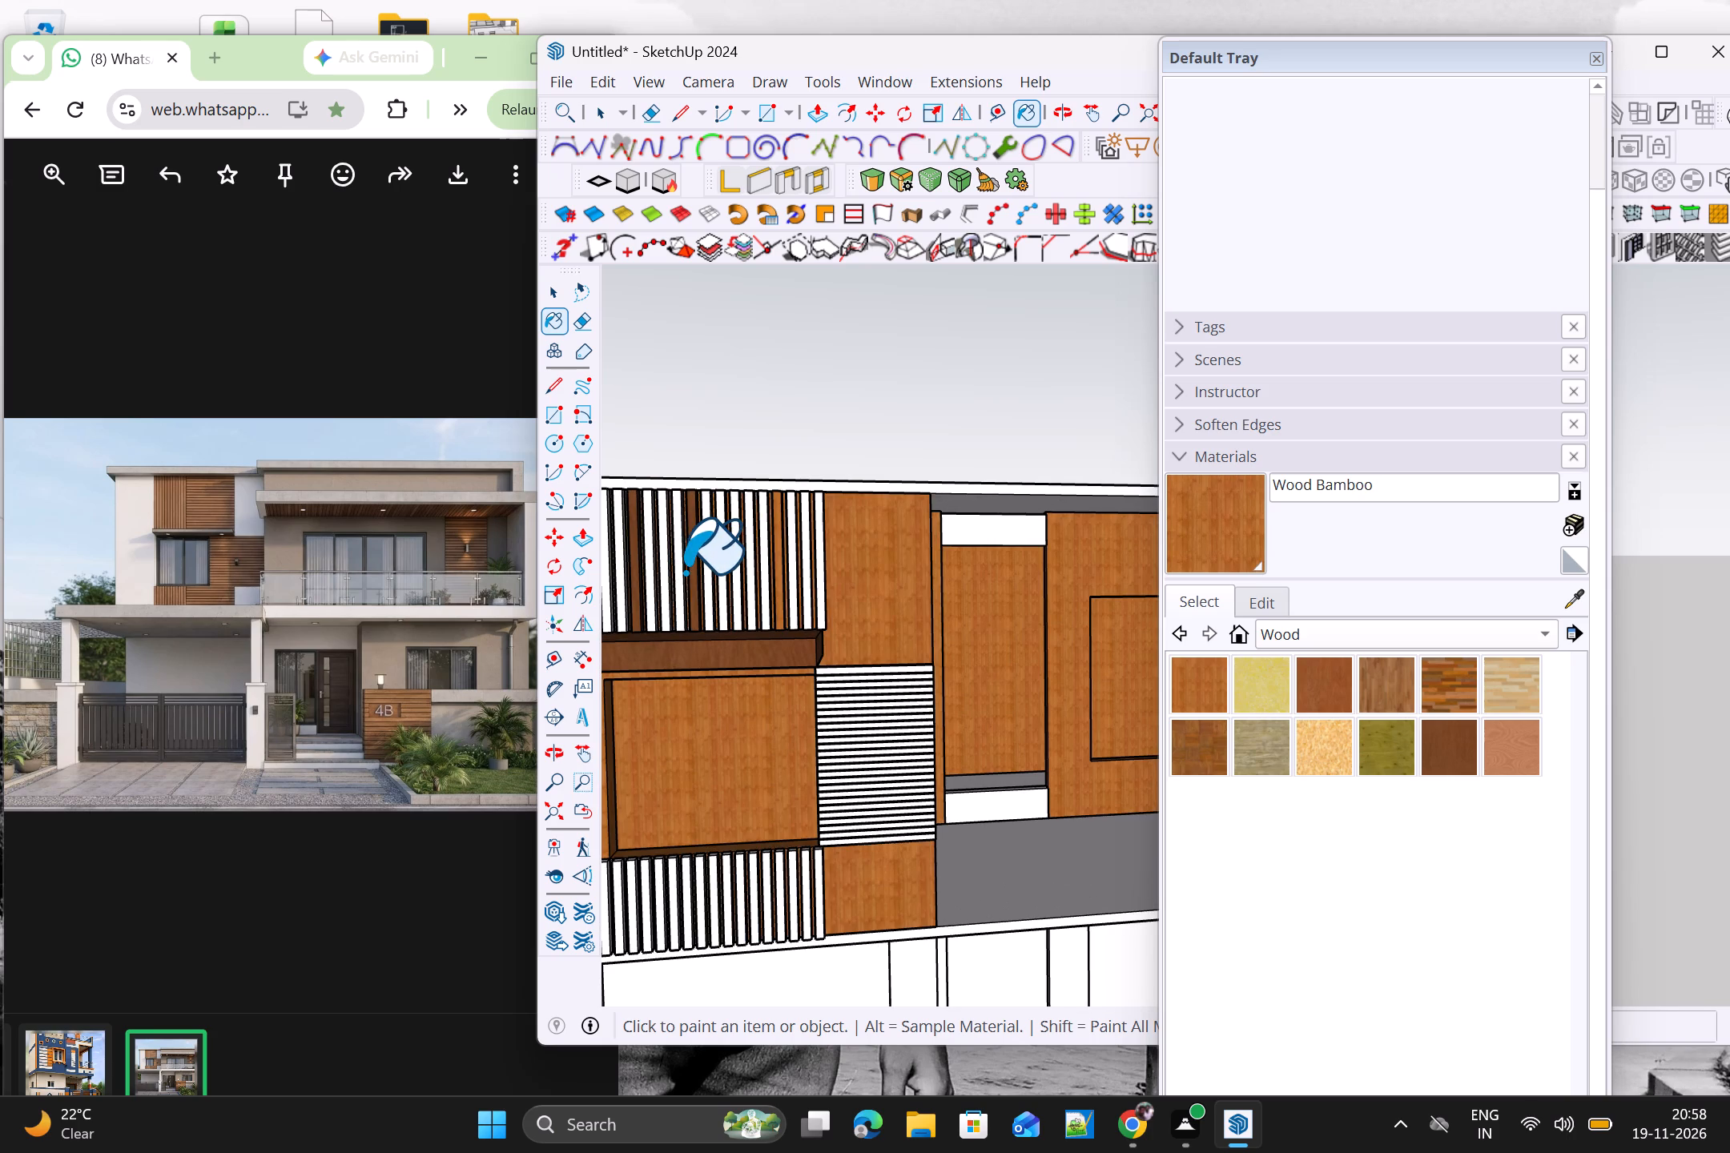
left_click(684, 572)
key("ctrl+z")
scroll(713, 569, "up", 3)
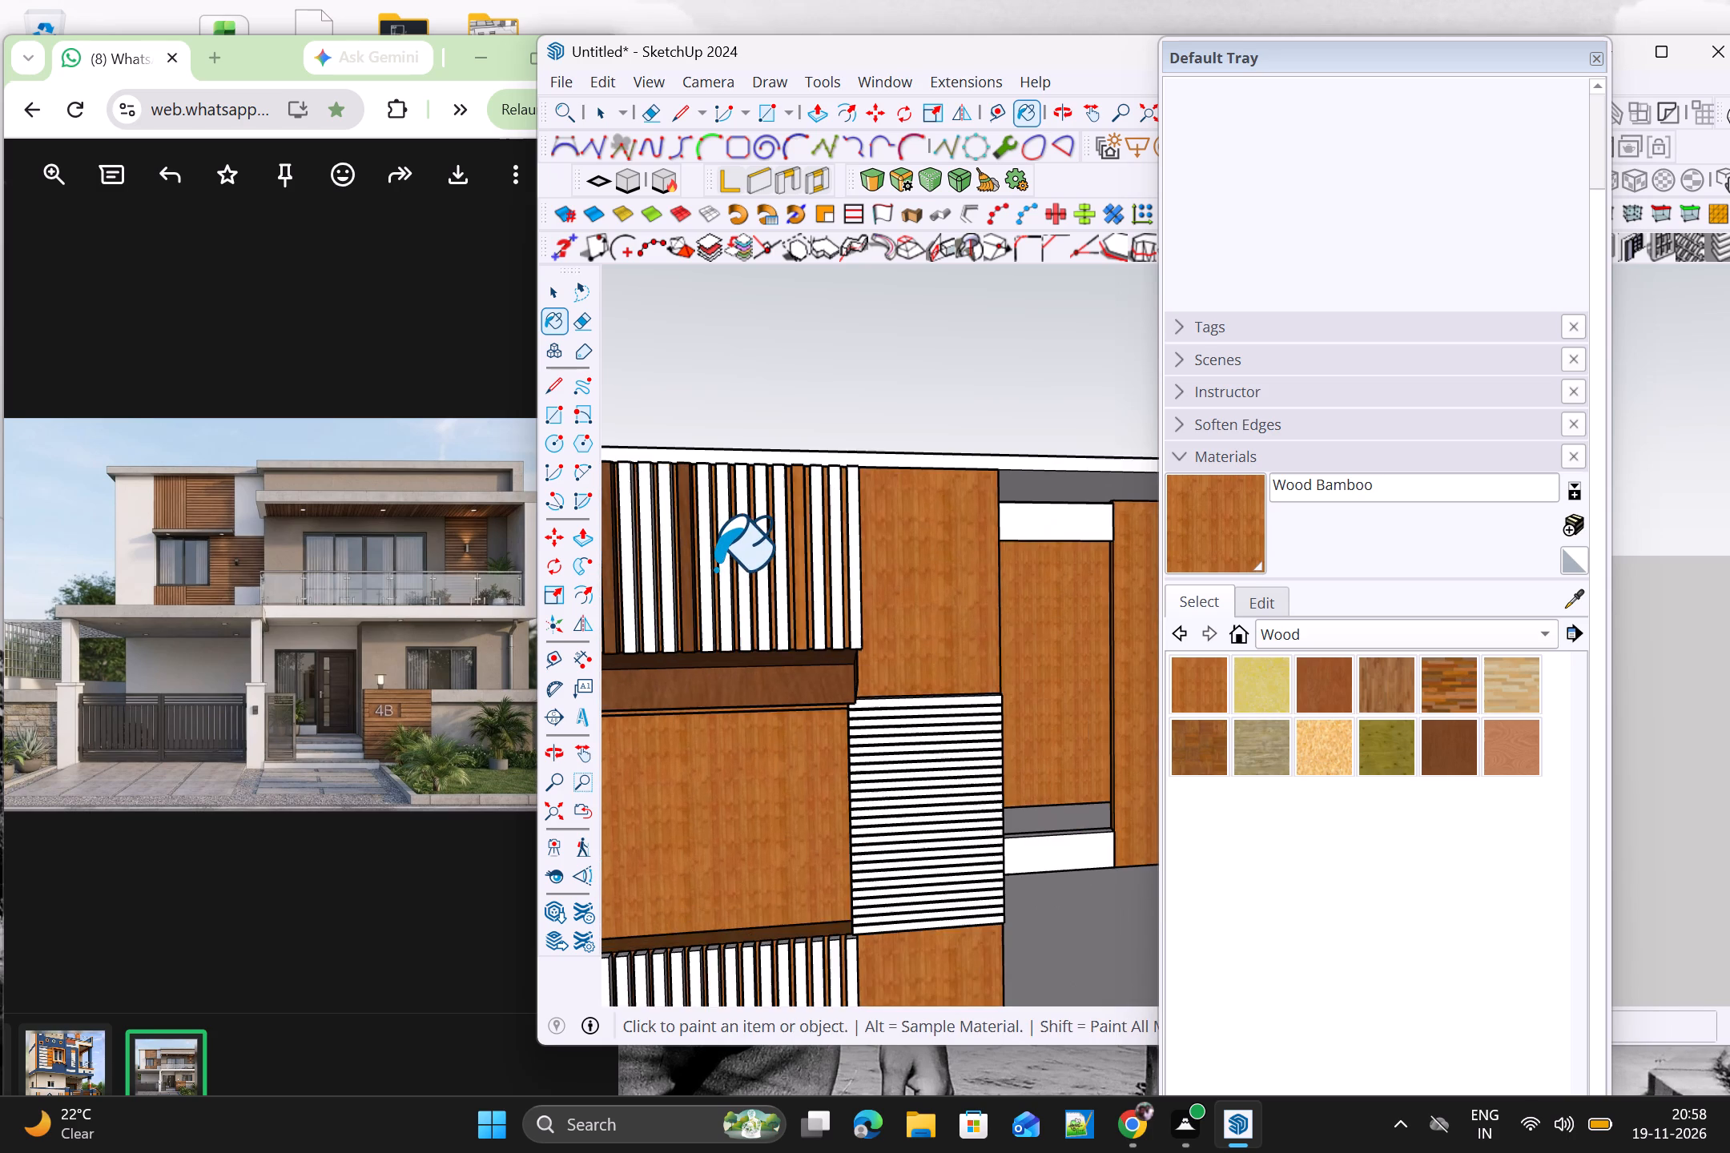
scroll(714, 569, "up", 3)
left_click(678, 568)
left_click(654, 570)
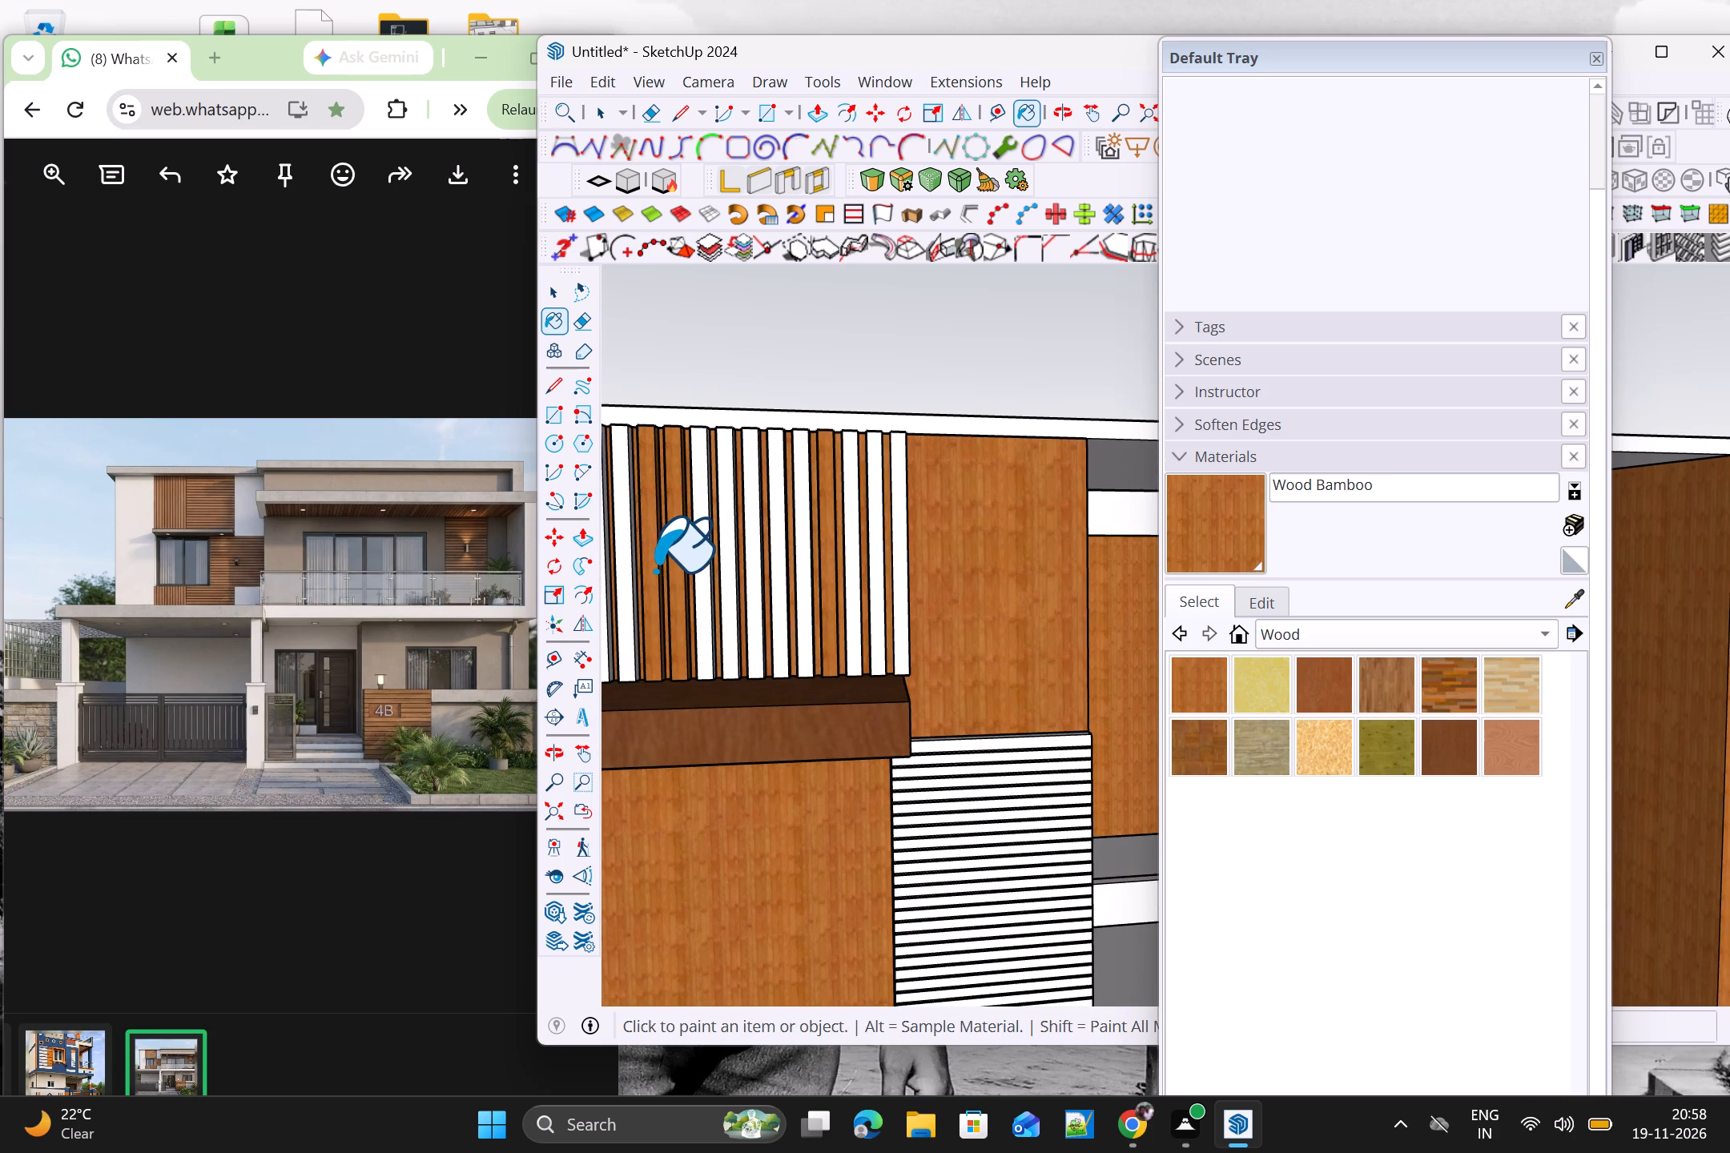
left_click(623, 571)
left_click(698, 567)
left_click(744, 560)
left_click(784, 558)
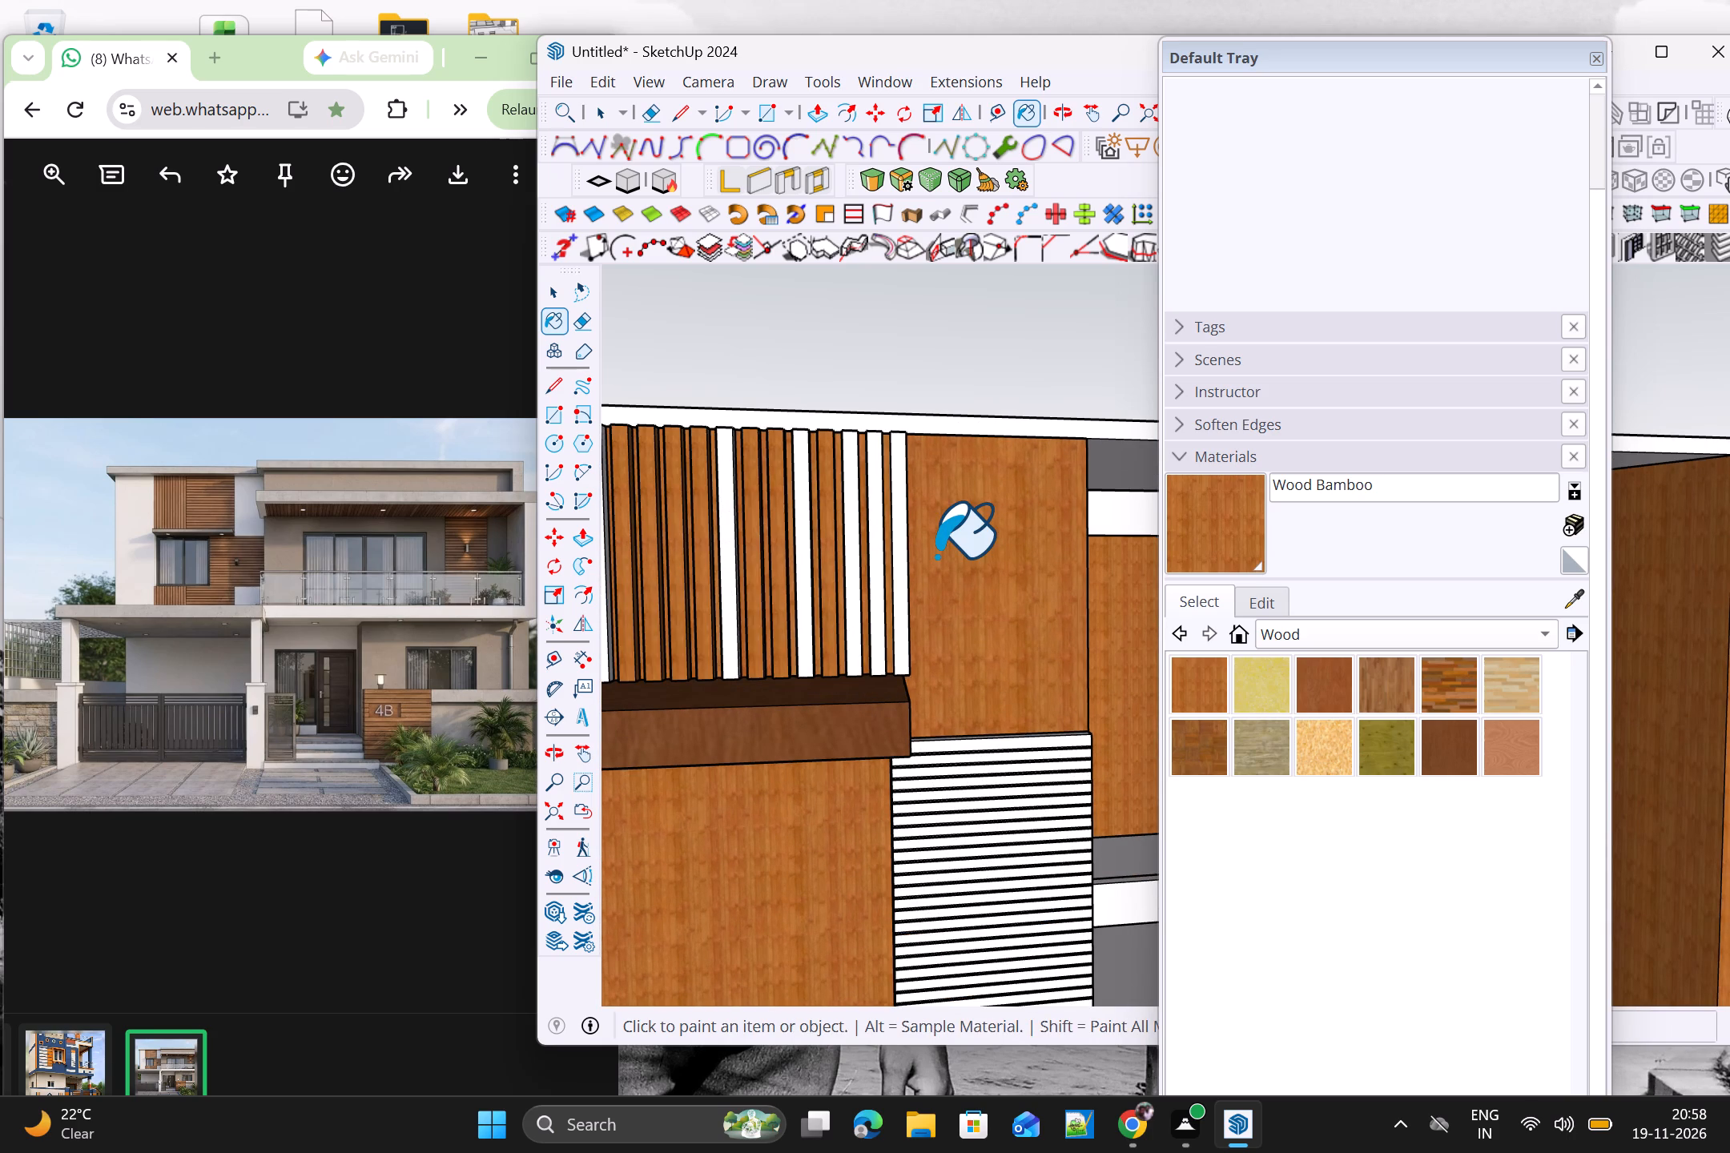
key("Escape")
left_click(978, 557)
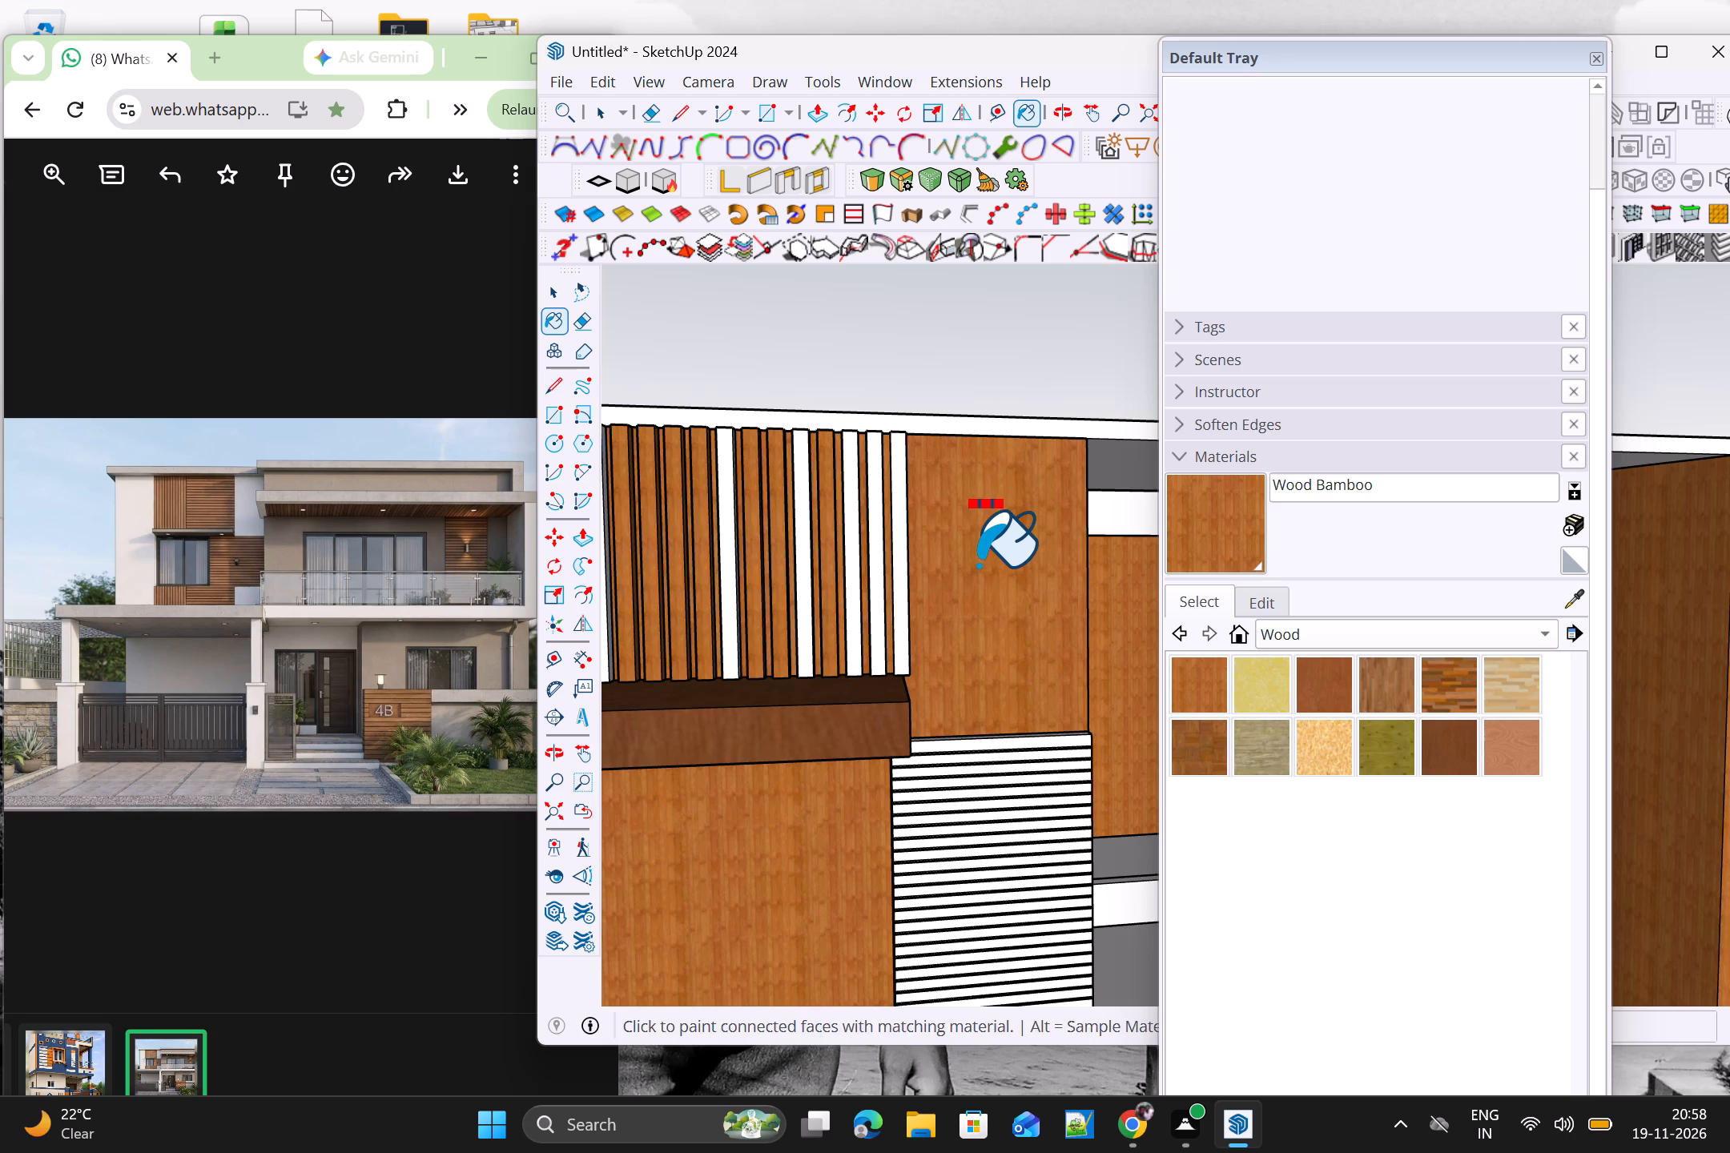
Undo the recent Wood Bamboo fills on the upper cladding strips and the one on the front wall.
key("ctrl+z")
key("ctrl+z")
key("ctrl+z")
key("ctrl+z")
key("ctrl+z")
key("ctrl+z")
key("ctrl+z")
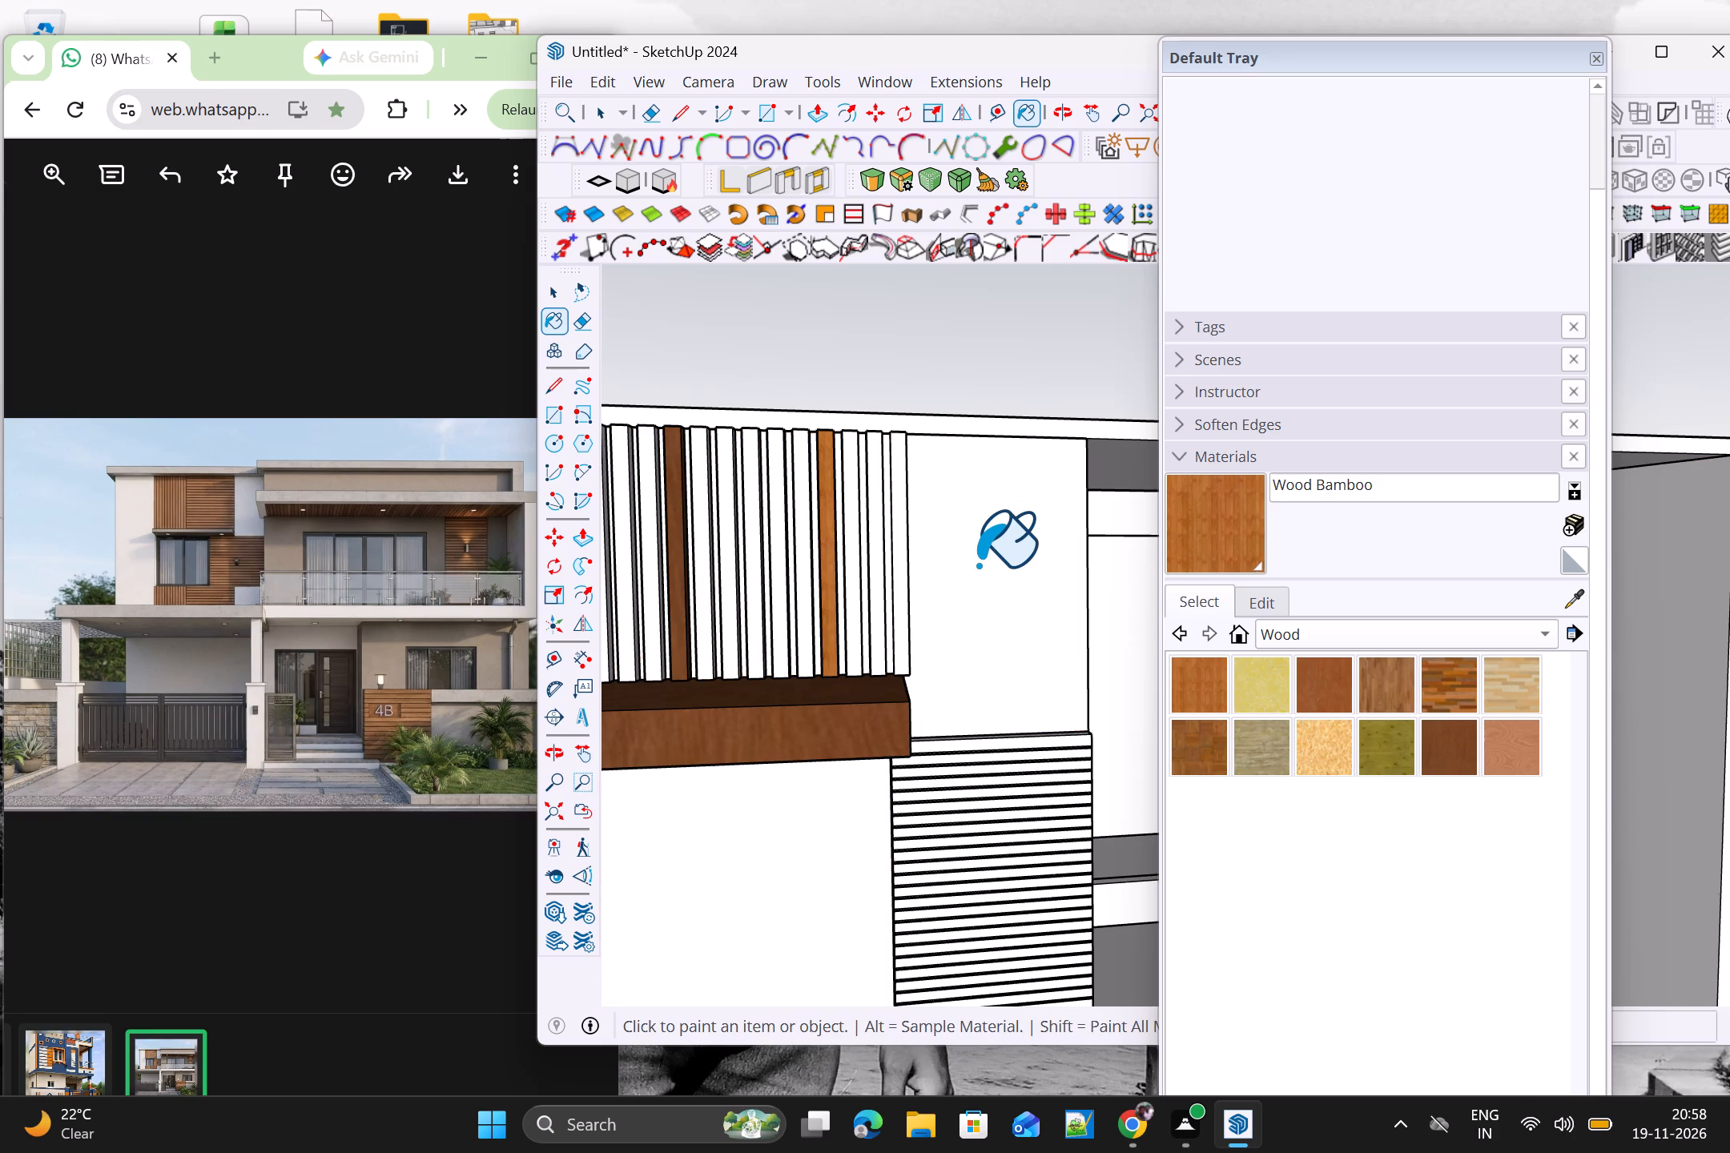
Repaint the shade slab above the front window with Wood Bamboo.
scroll(850, 579, "up", 3)
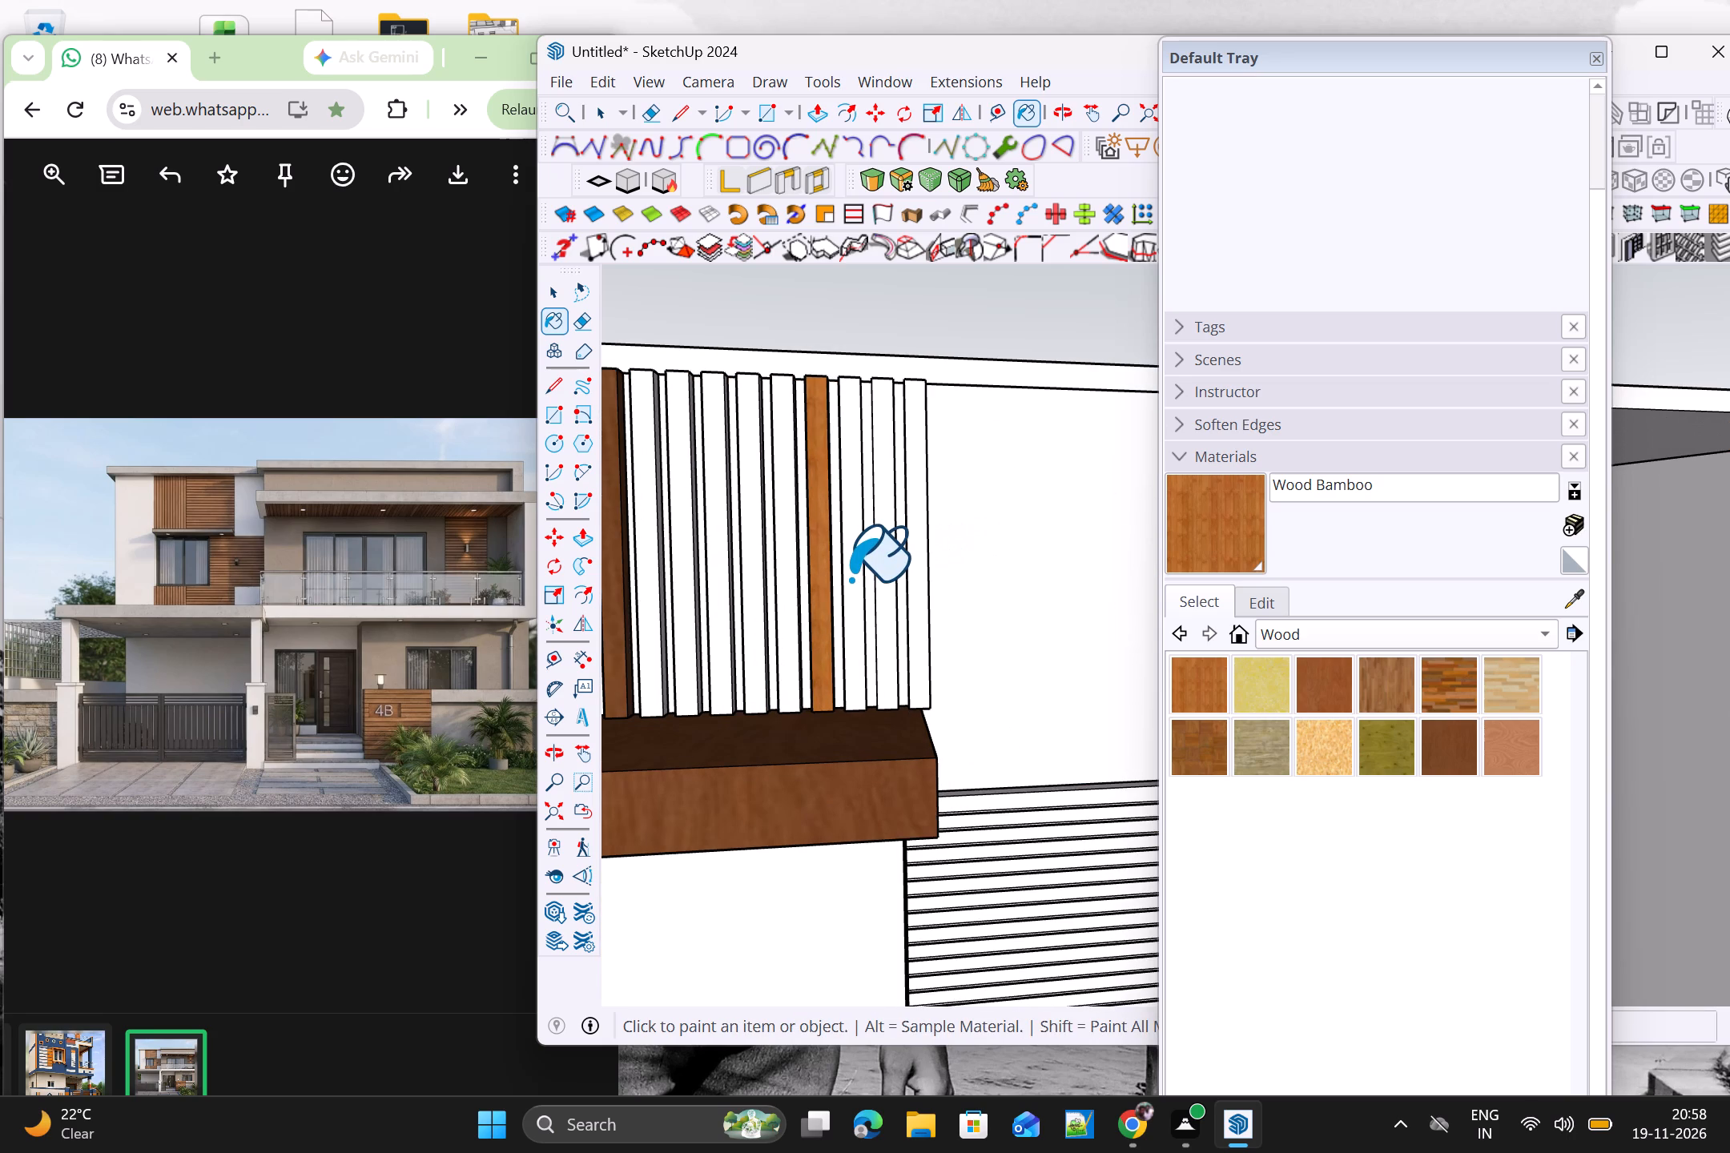
left_click(820, 776)
scroll(853, 765, "down", 4)
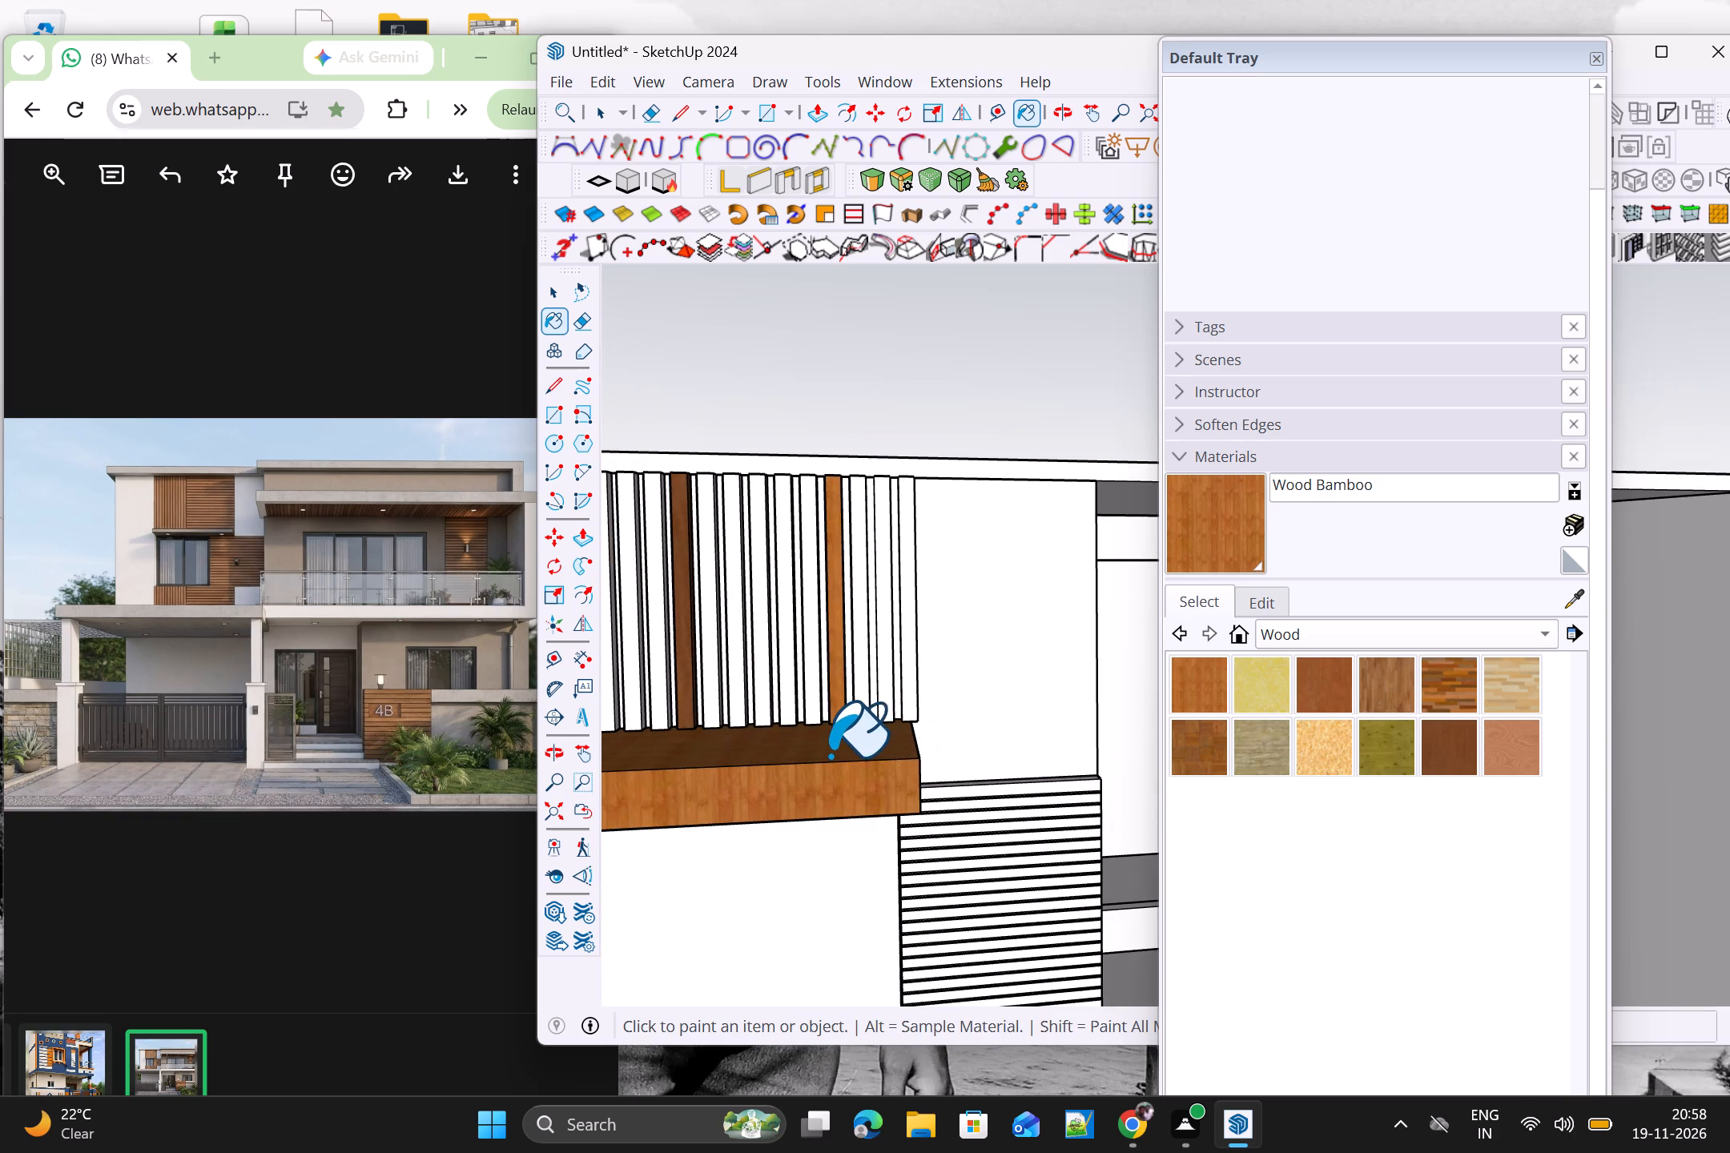
Paint the vertical cladding strips above the front window's shade slab with Wood Bamboo, working inward from the balcony-side end.
middle_click_drag(827, 756, 979, 733, "shift")
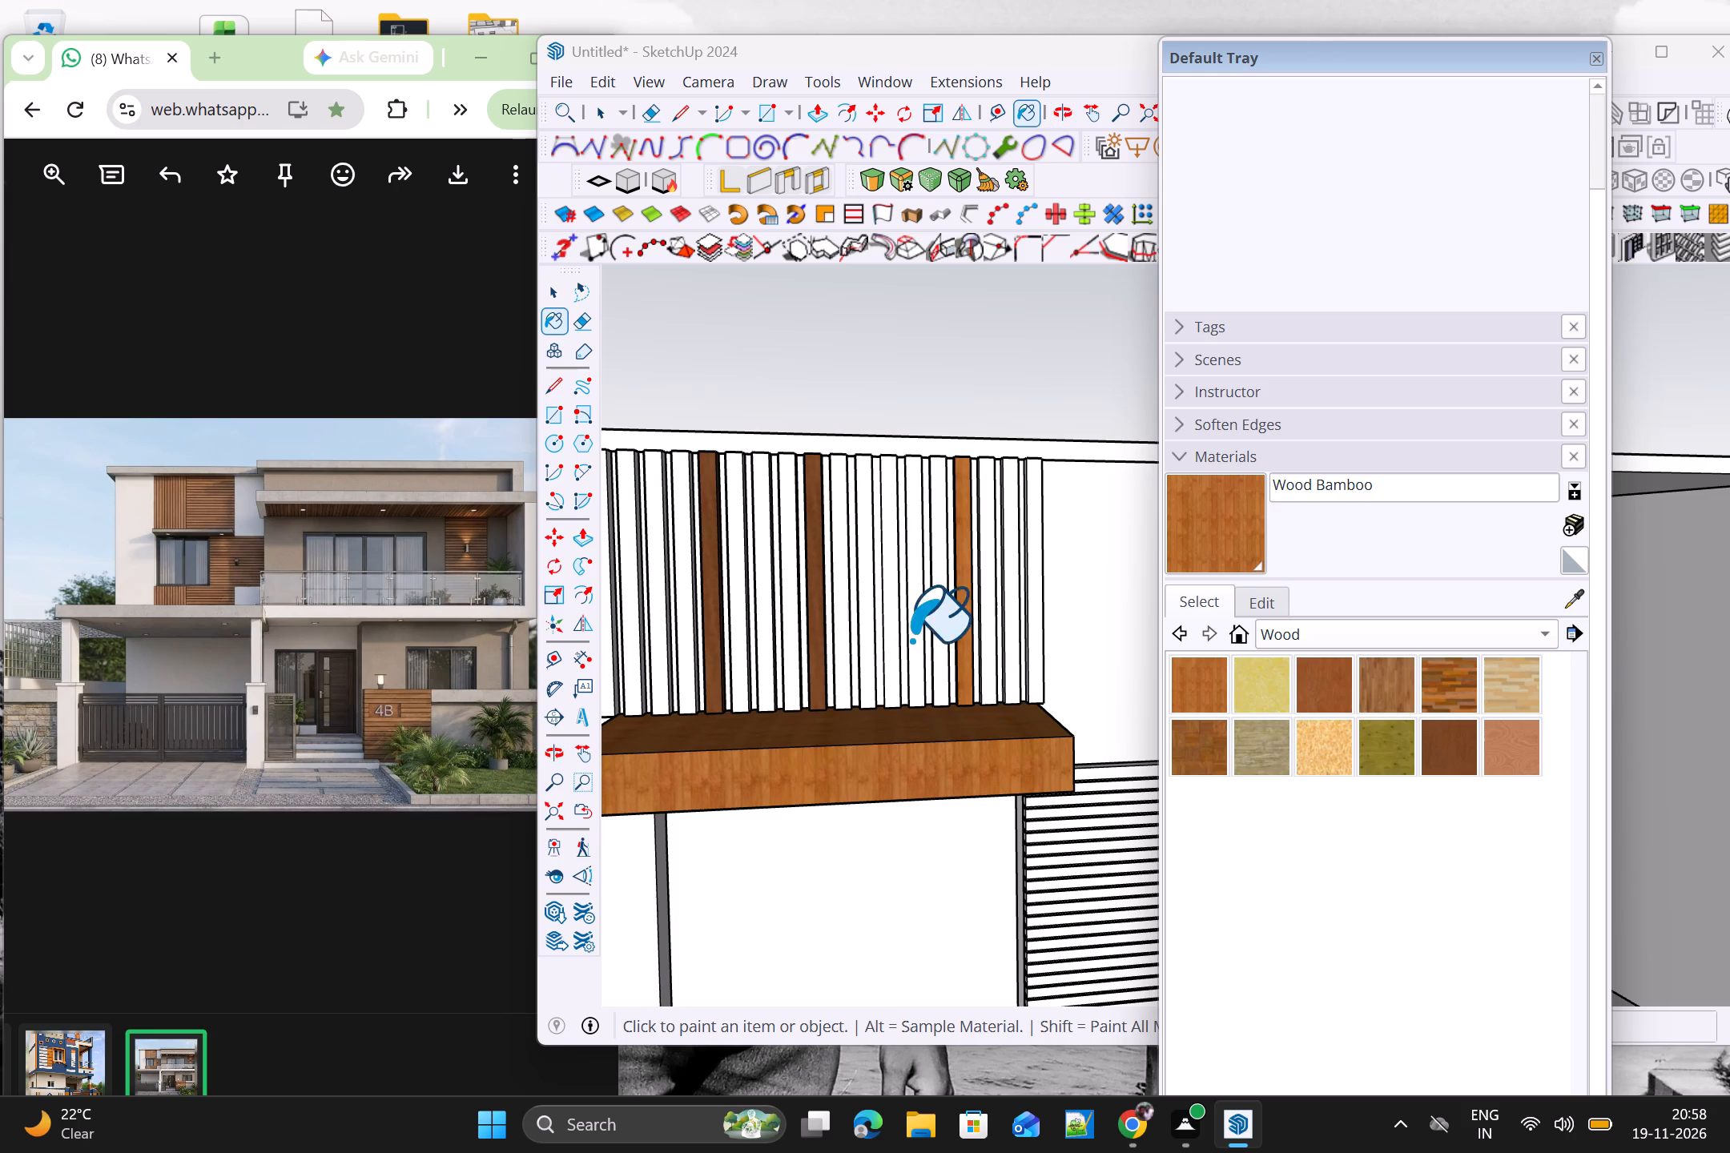
scroll(916, 640, "up", 3)
left_click(1079, 660)
left_click(1049, 669)
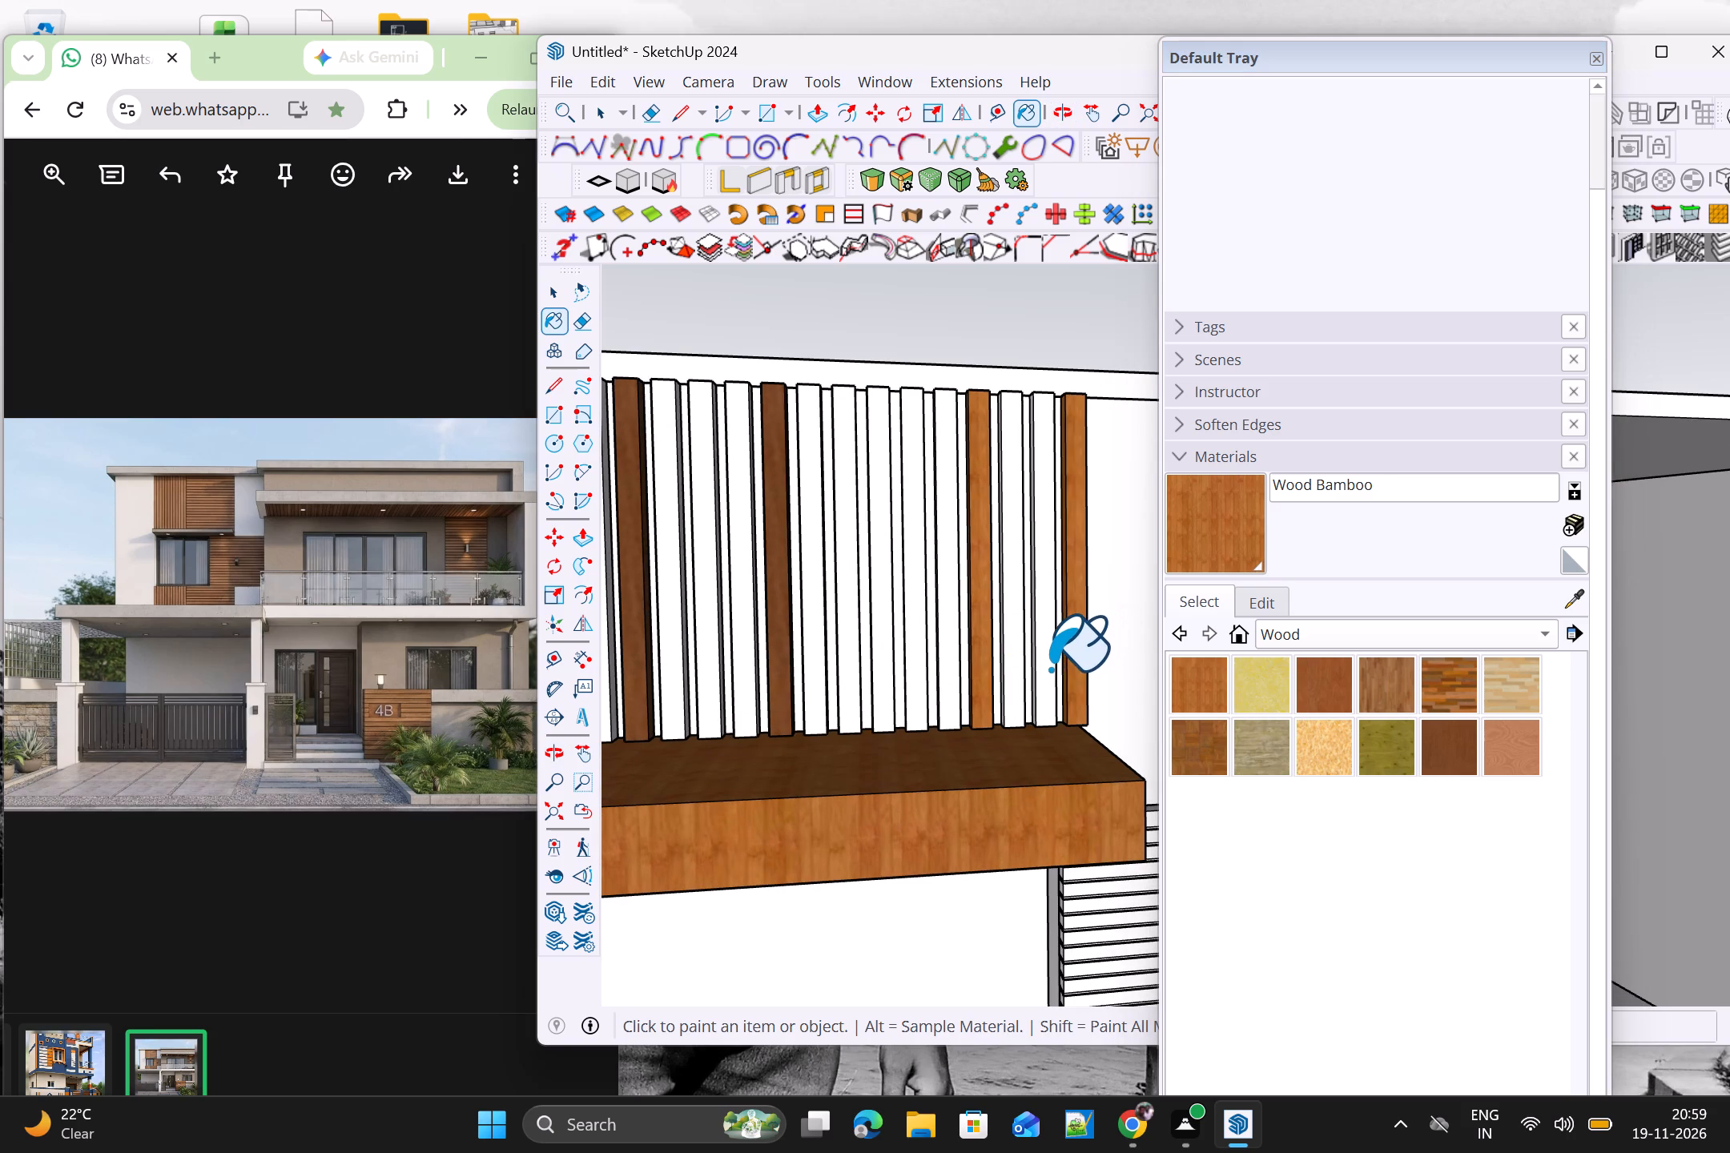
left_click(1020, 673)
left_click(954, 674)
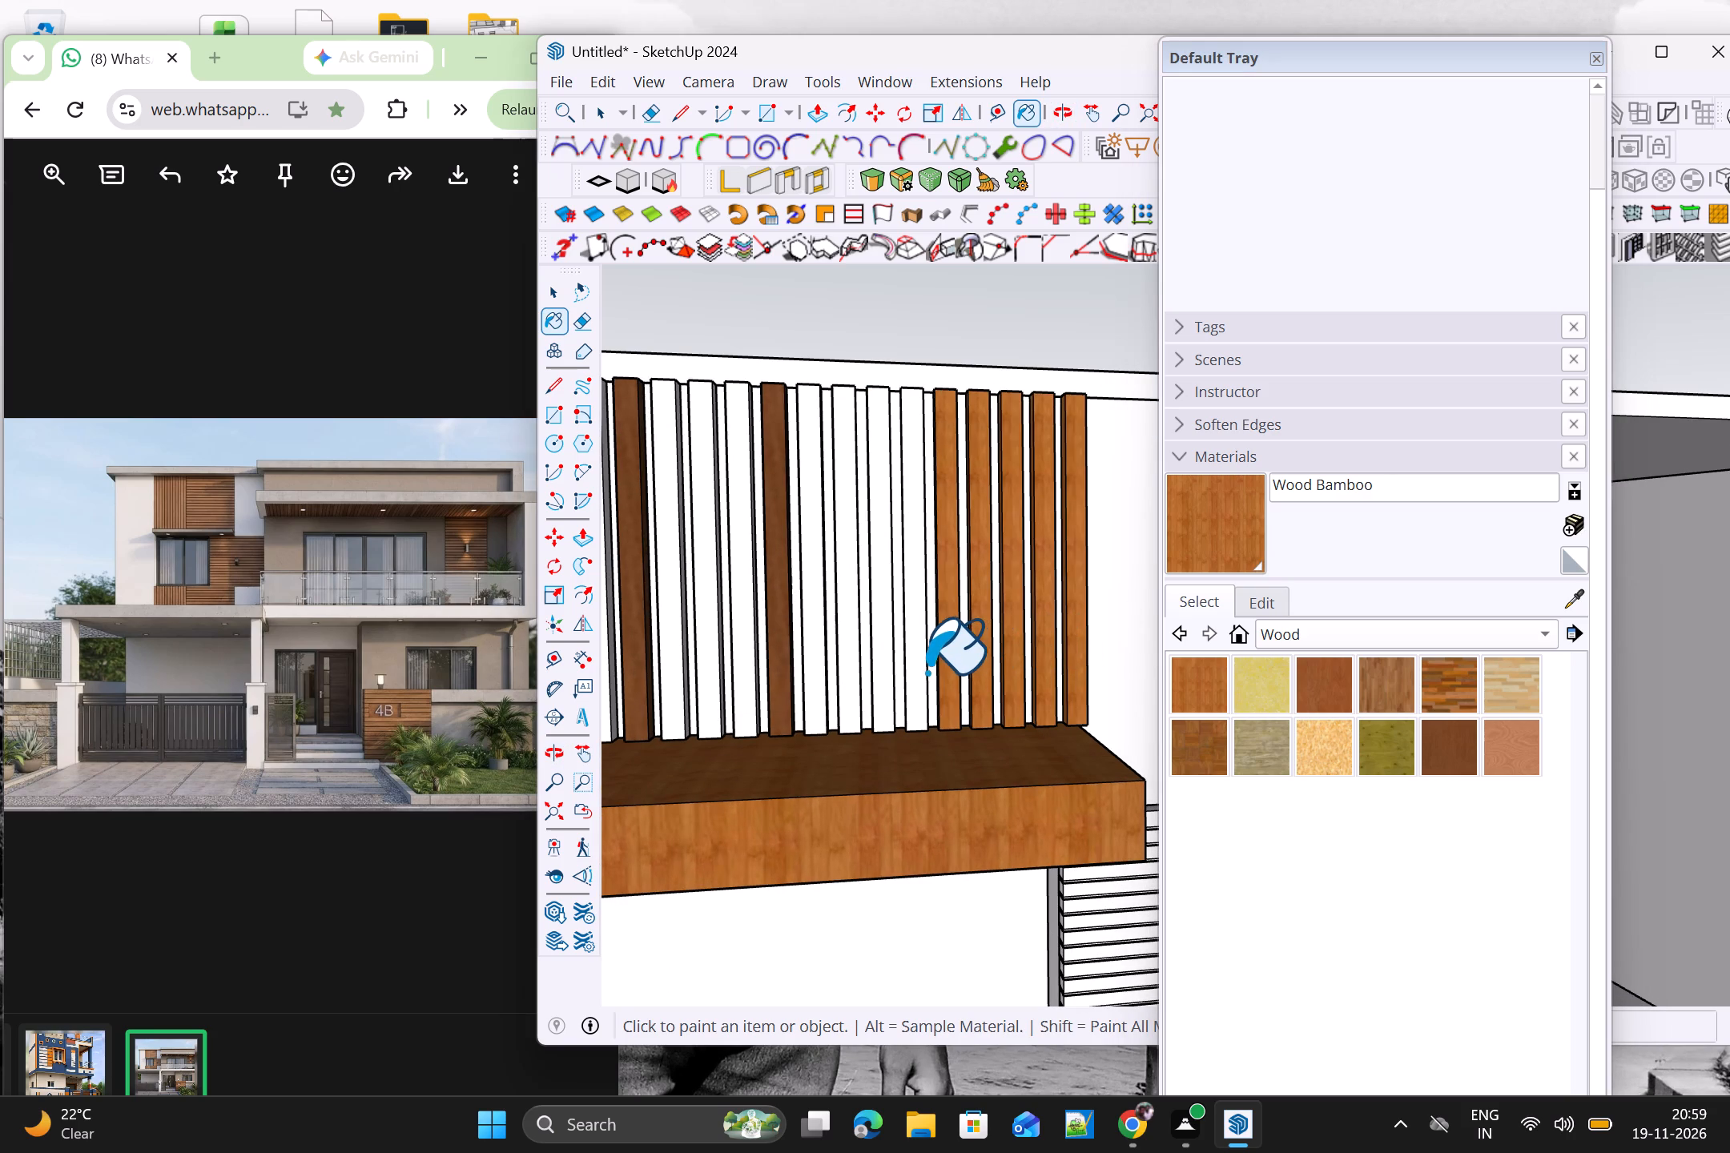
left_click(923, 673)
left_click(888, 673)
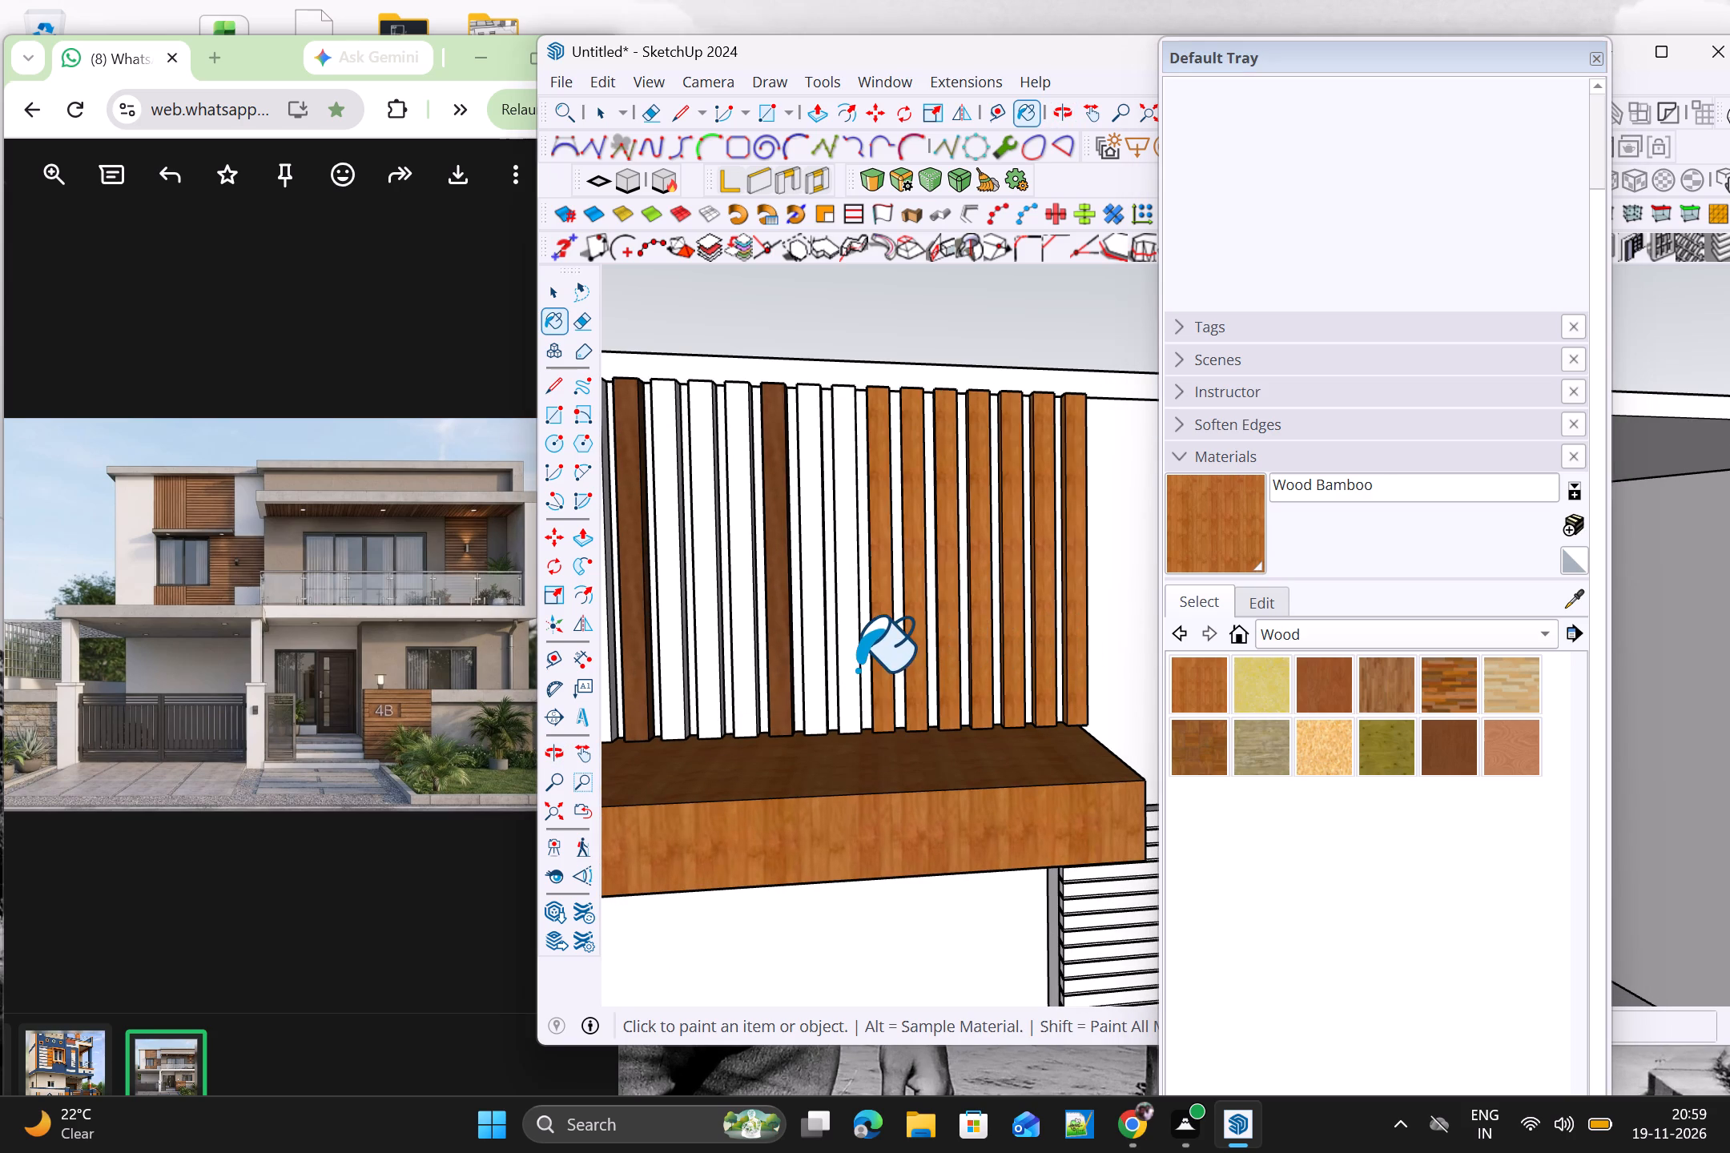
left_click(851, 673)
left_click(808, 677)
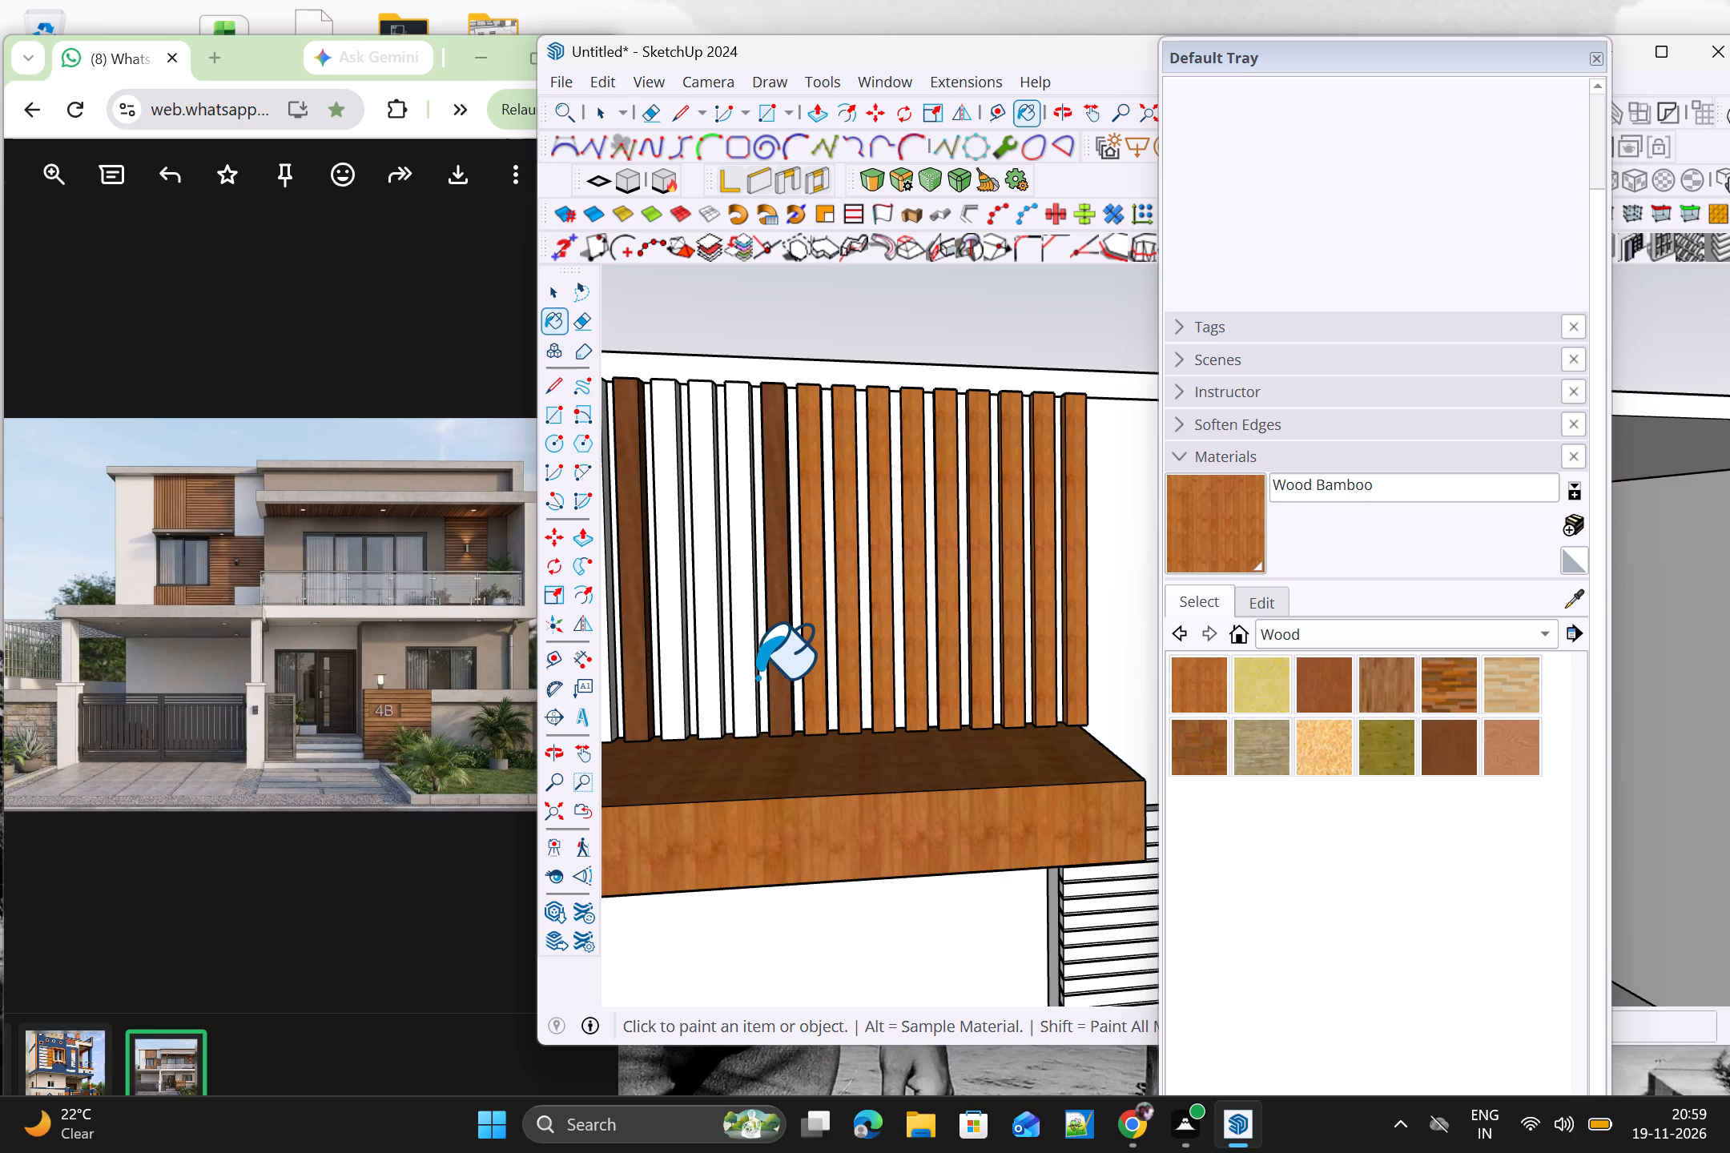
left_click(756, 677)
left_click(711, 684)
left_click(674, 689)
Paint the remaining four unpainted upper vertical strips at the outer wall end with Wood Bamboo.
scroll(678, 689, "down", 3)
middle_click_drag(710, 694, 1110, 646, "shift")
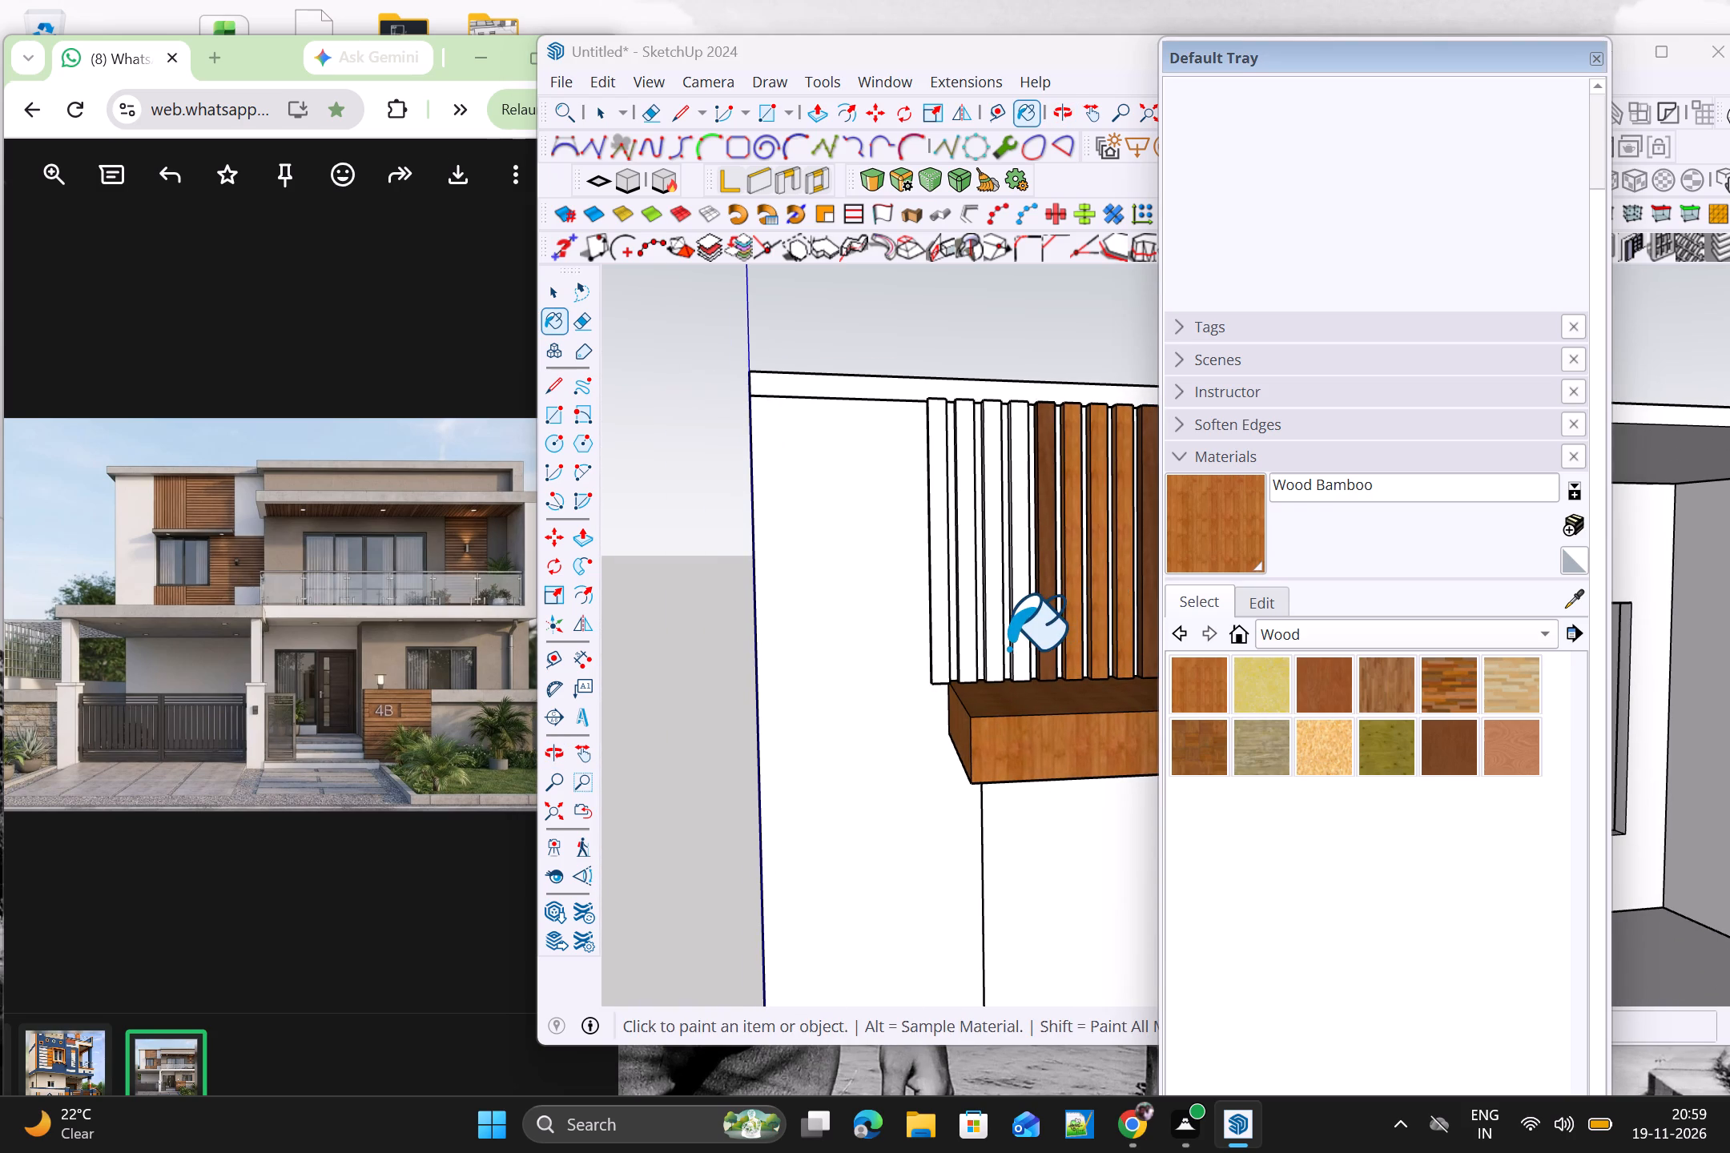
left_click(1020, 649)
left_click(996, 647)
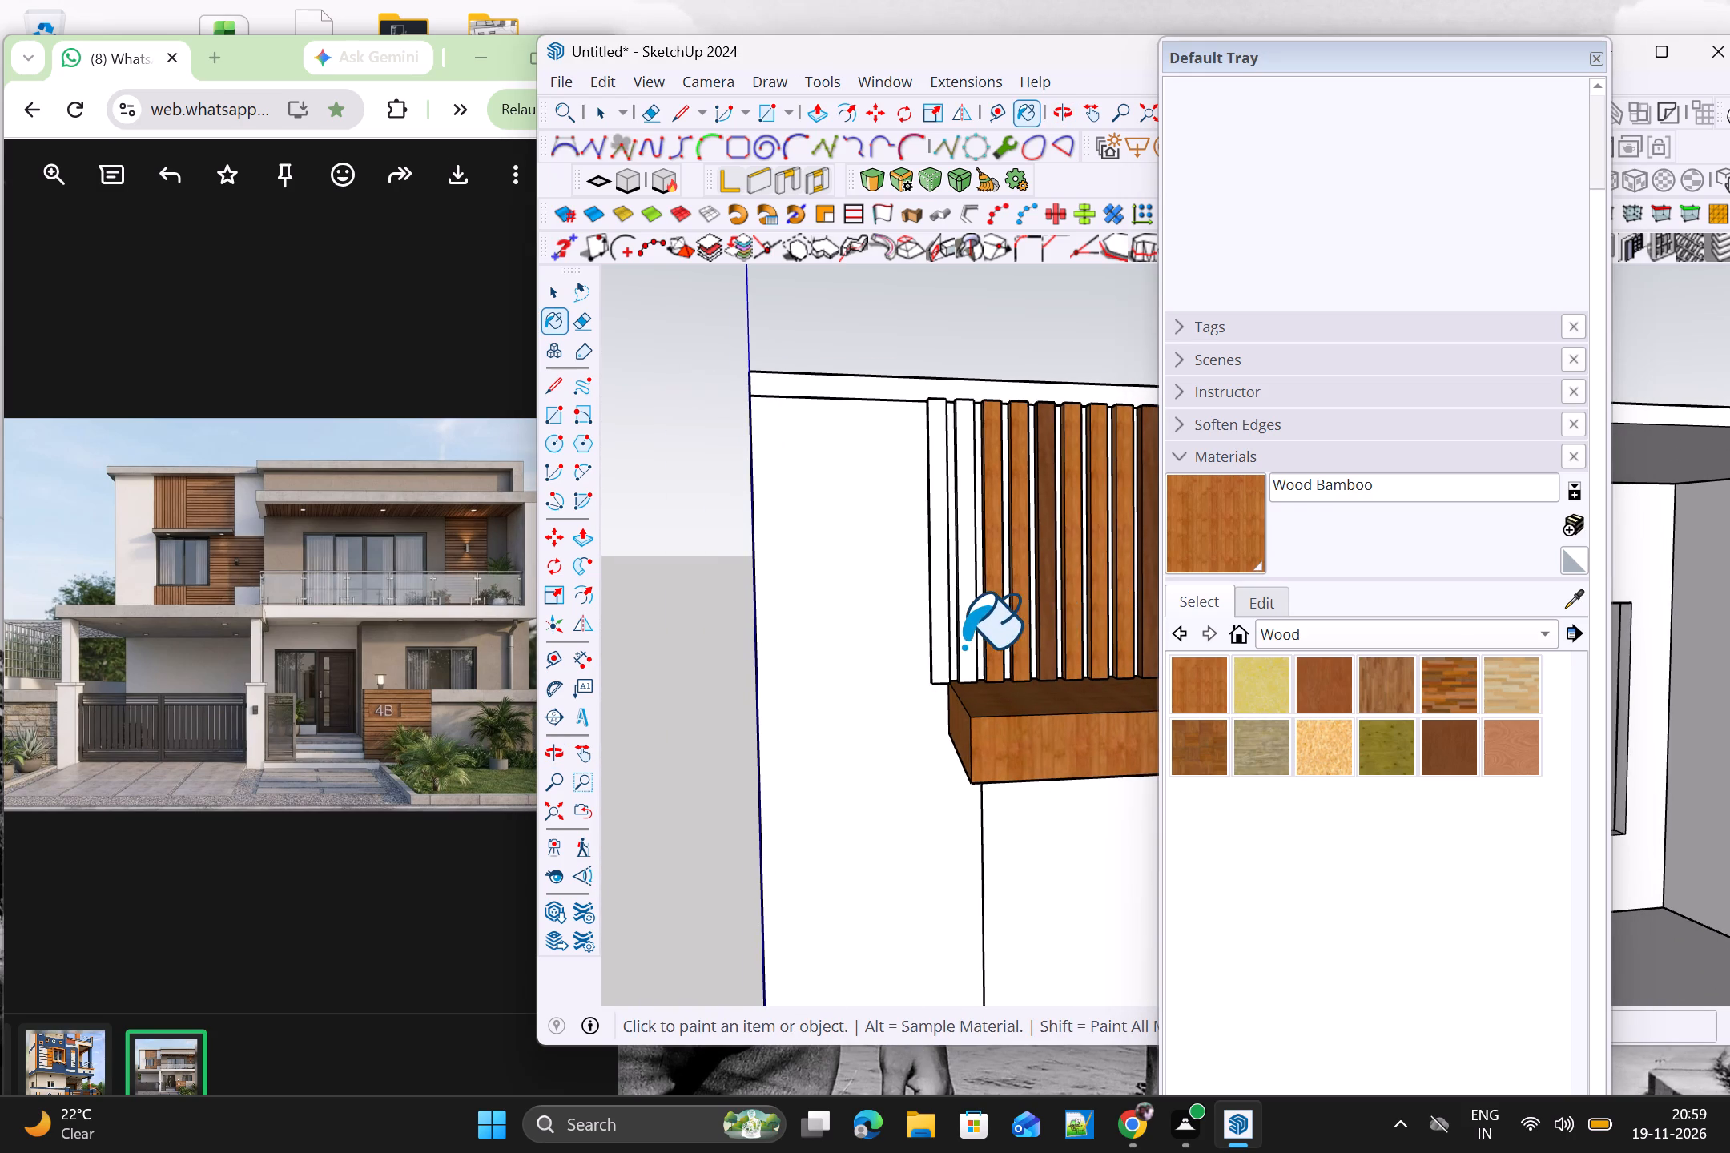
left_click(960, 647)
left_click(941, 649)
Paint the first seven vertical cladding strips below the front window with Wood Bamboo, starting from the outer wall end.
scroll(946, 646, "down", 5)
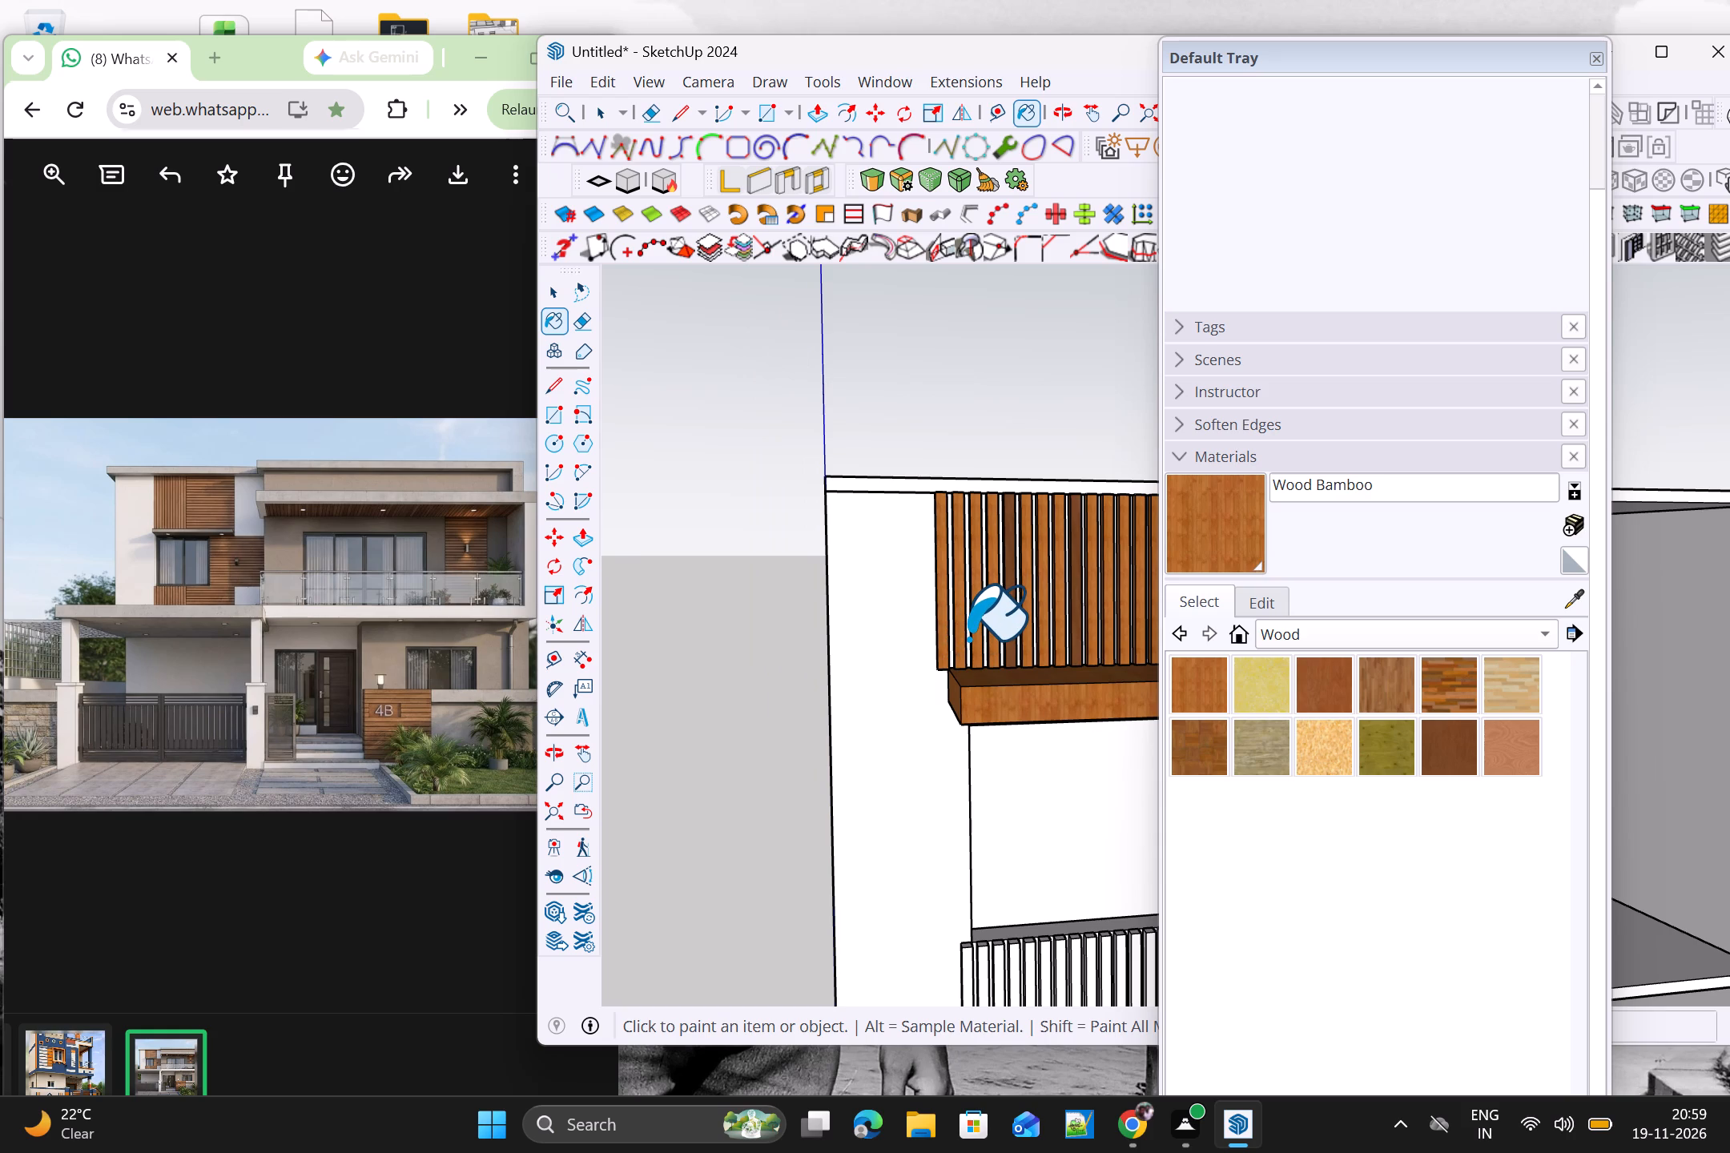
scroll(958, 656, "down", 3)
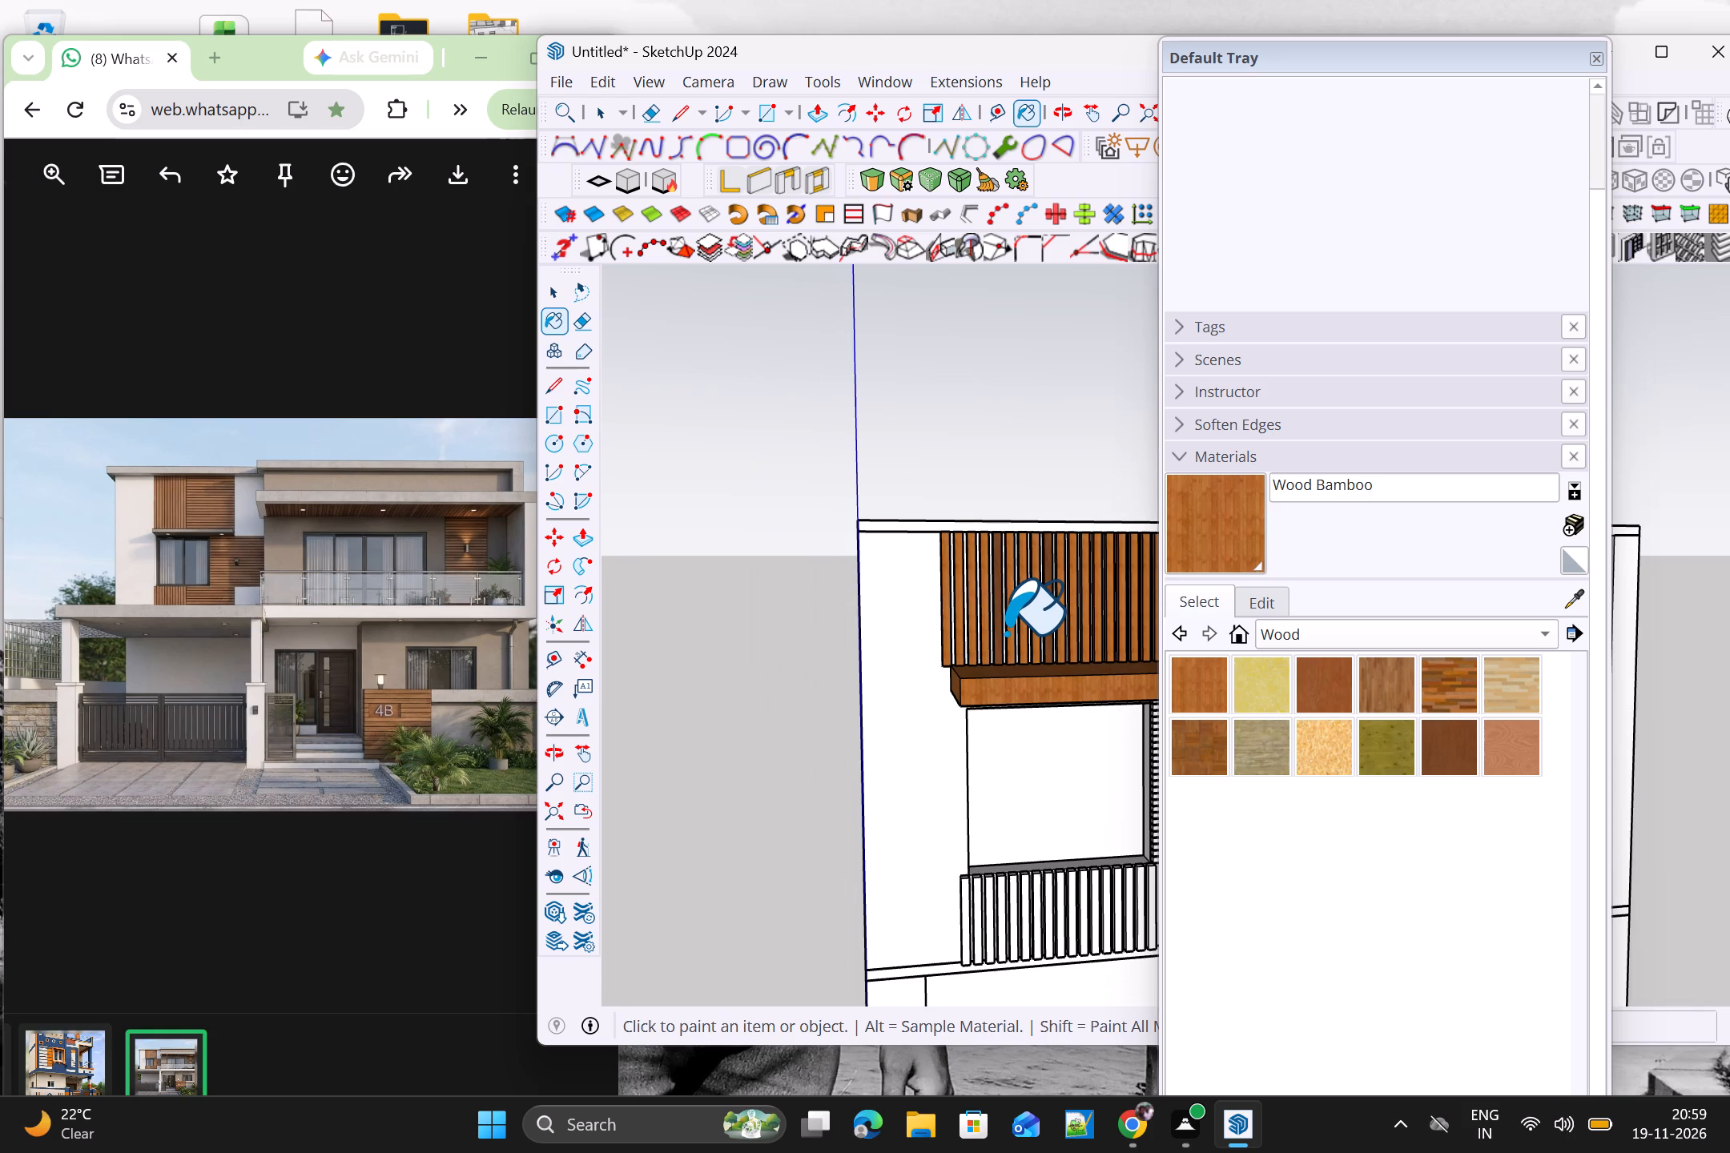
middle_click_drag(1005, 637, 795, 553, "shift")
scroll(865, 784, "up", 2)
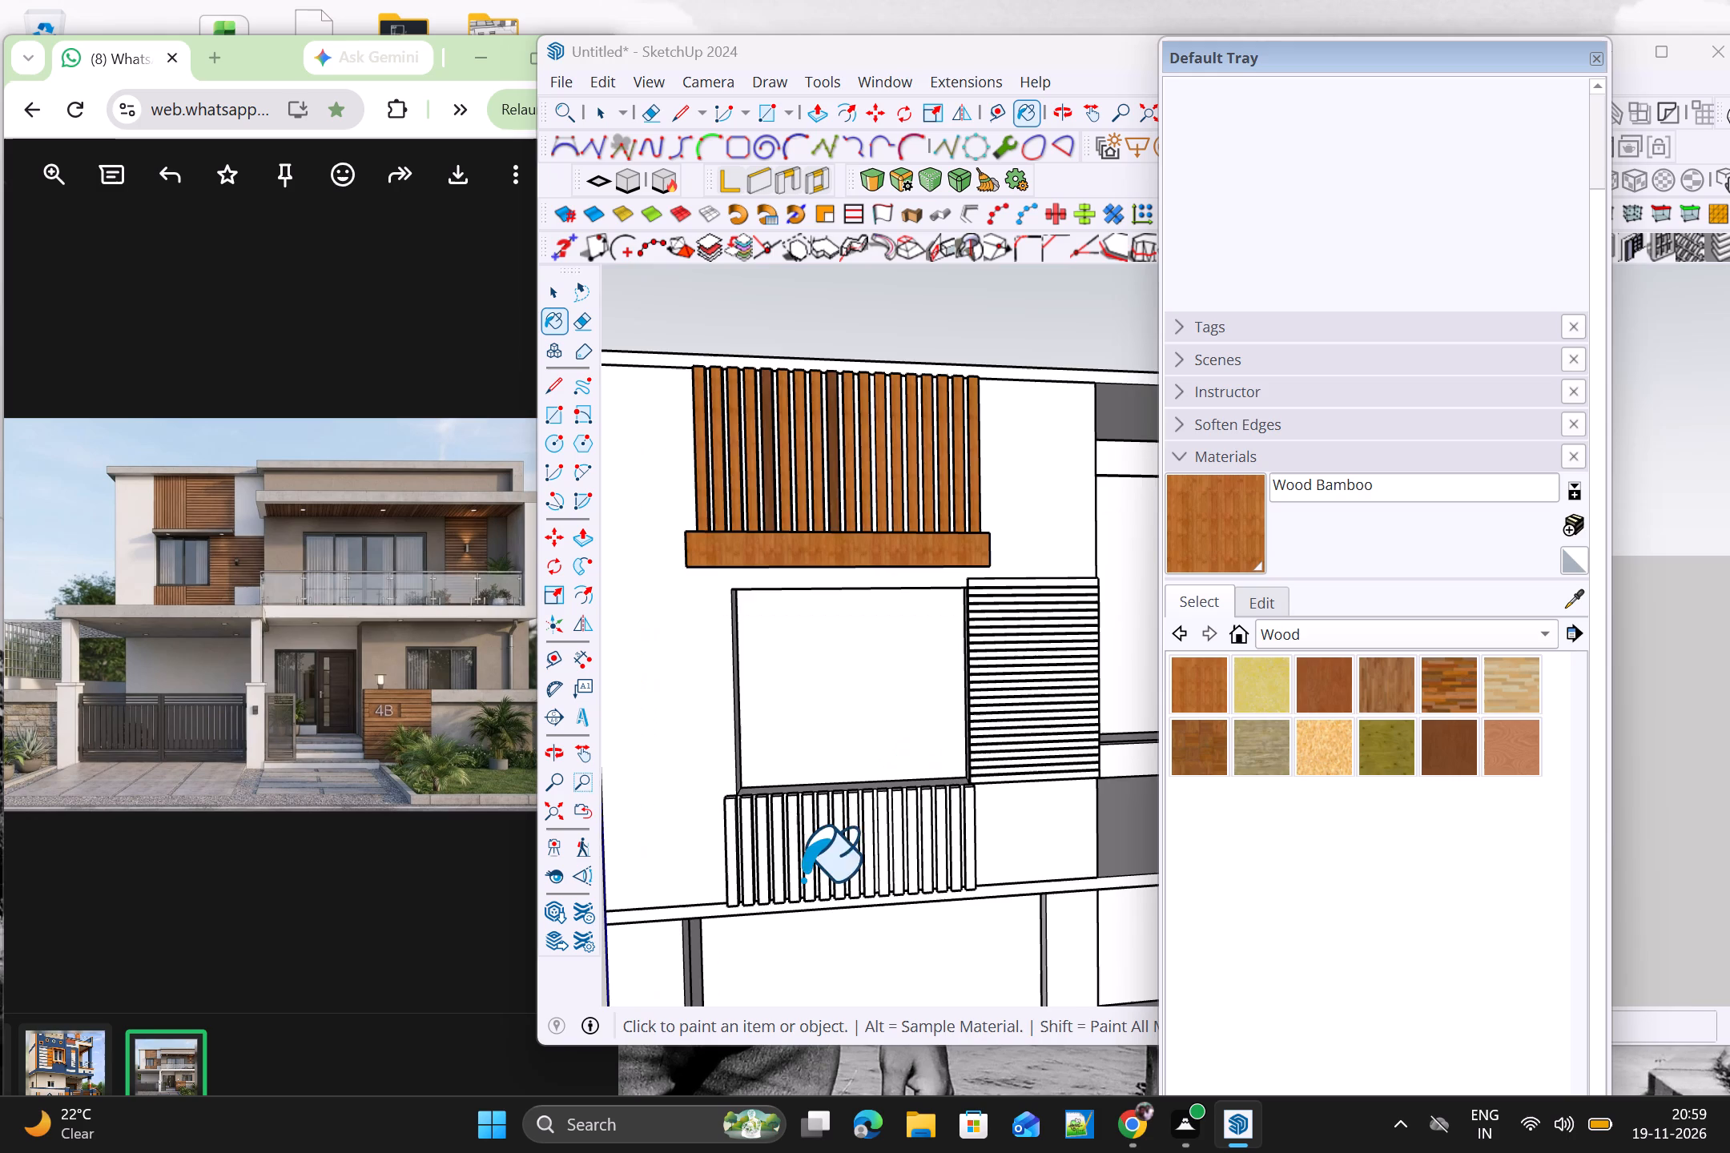
scroll(734, 866, "up", 3)
left_click(727, 855)
left_click(754, 857)
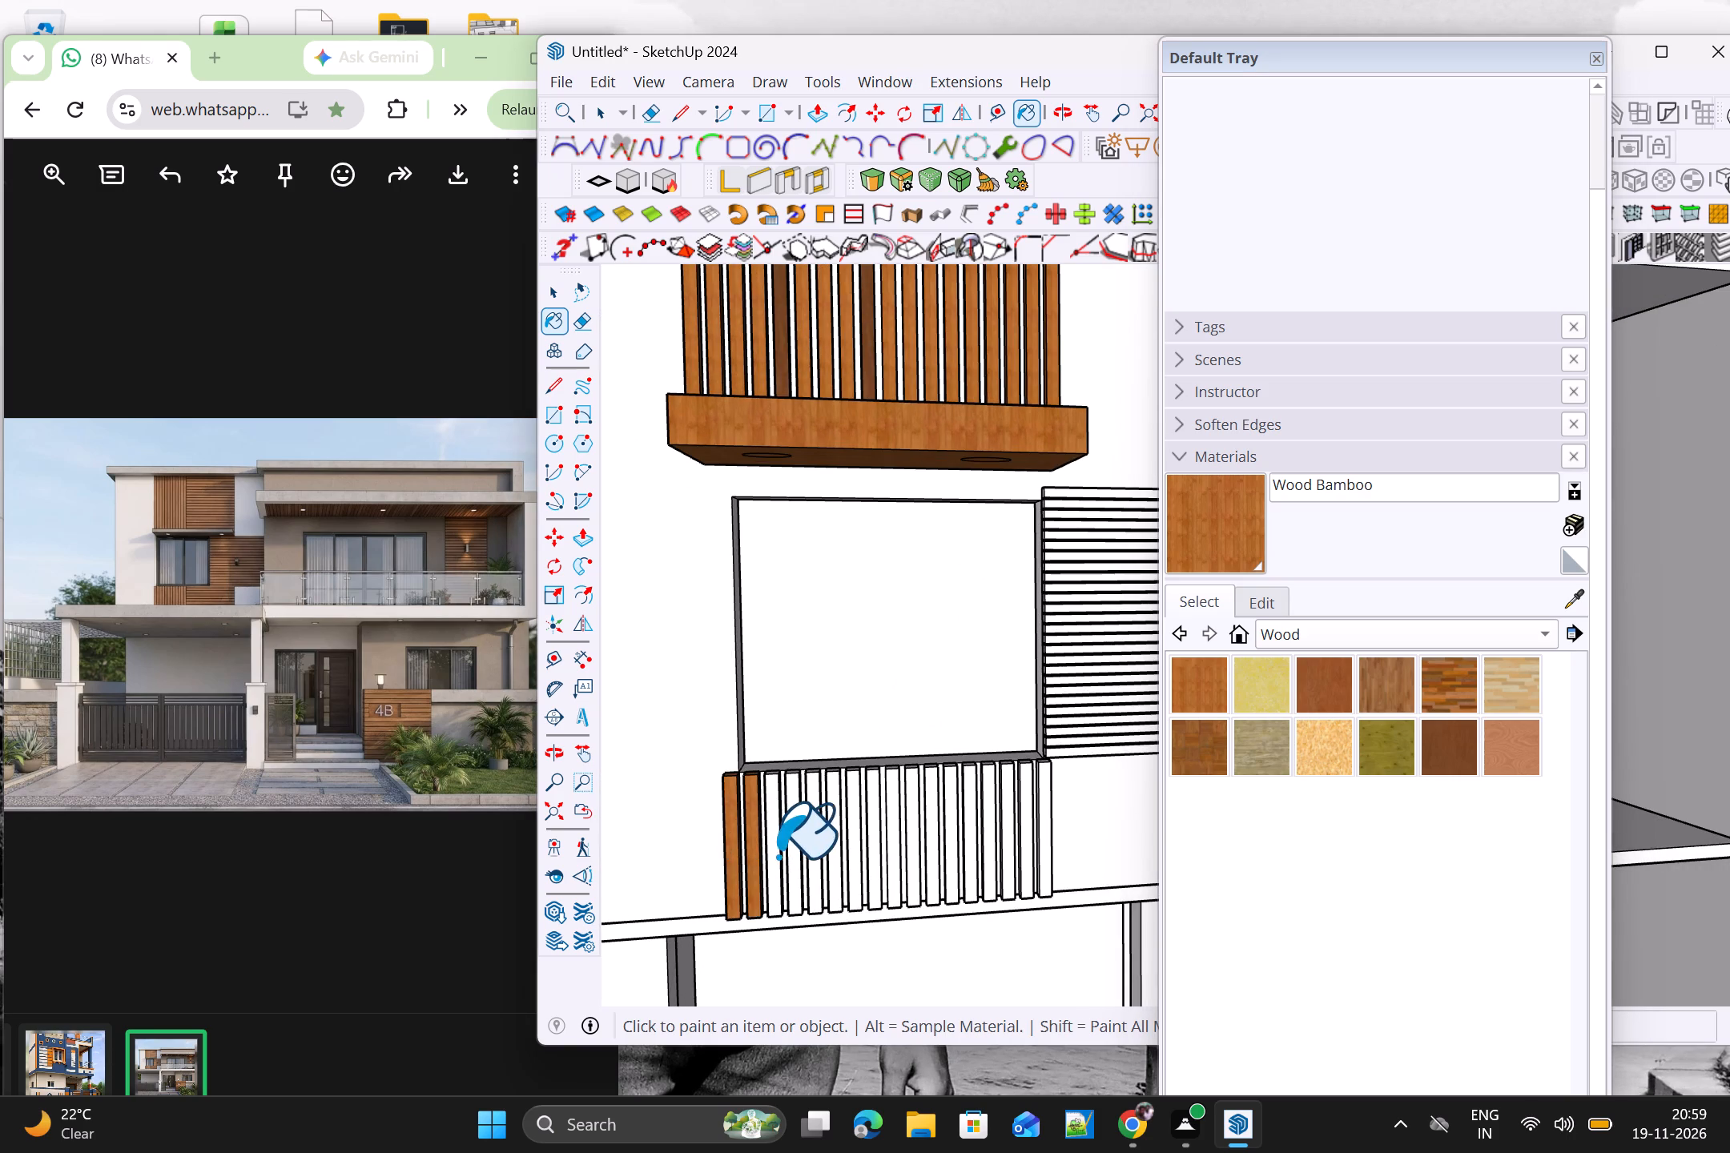
left_click(776, 857)
left_click(789, 860)
left_click(820, 862)
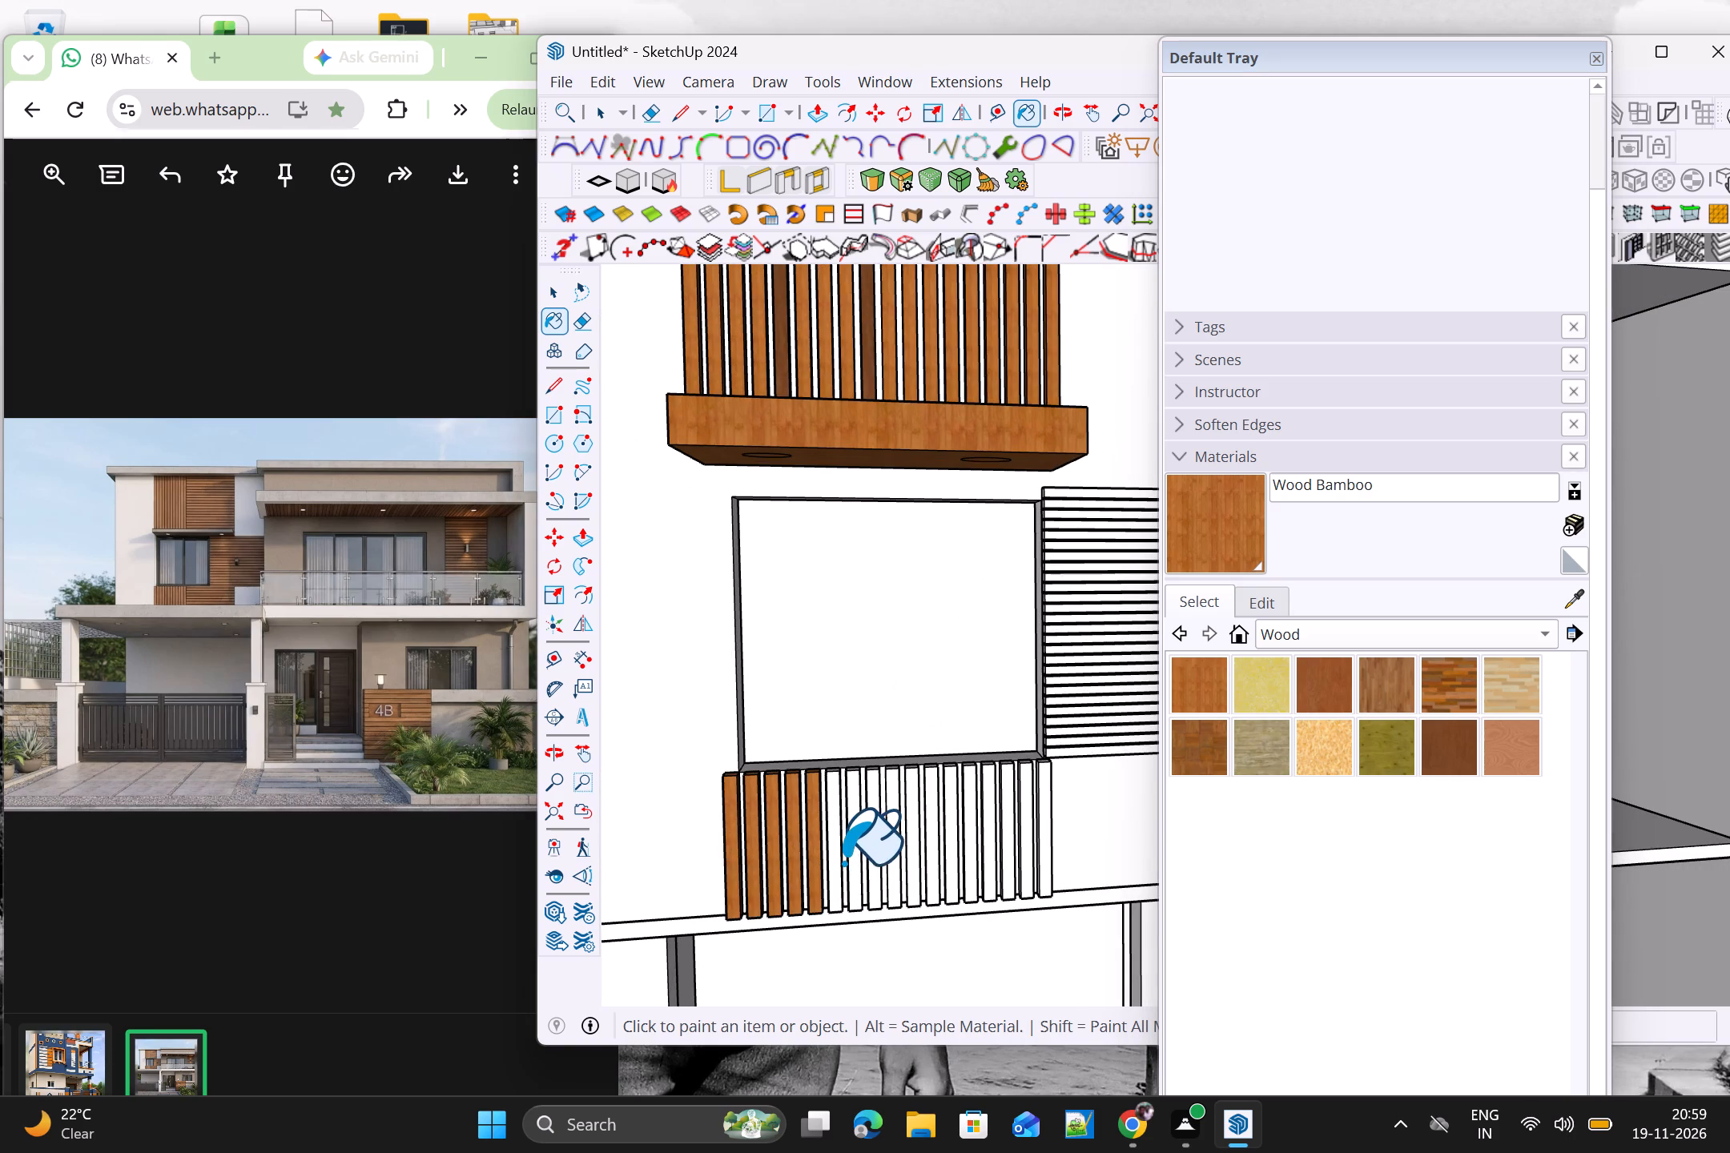
left_click(832, 862)
left_click(859, 862)
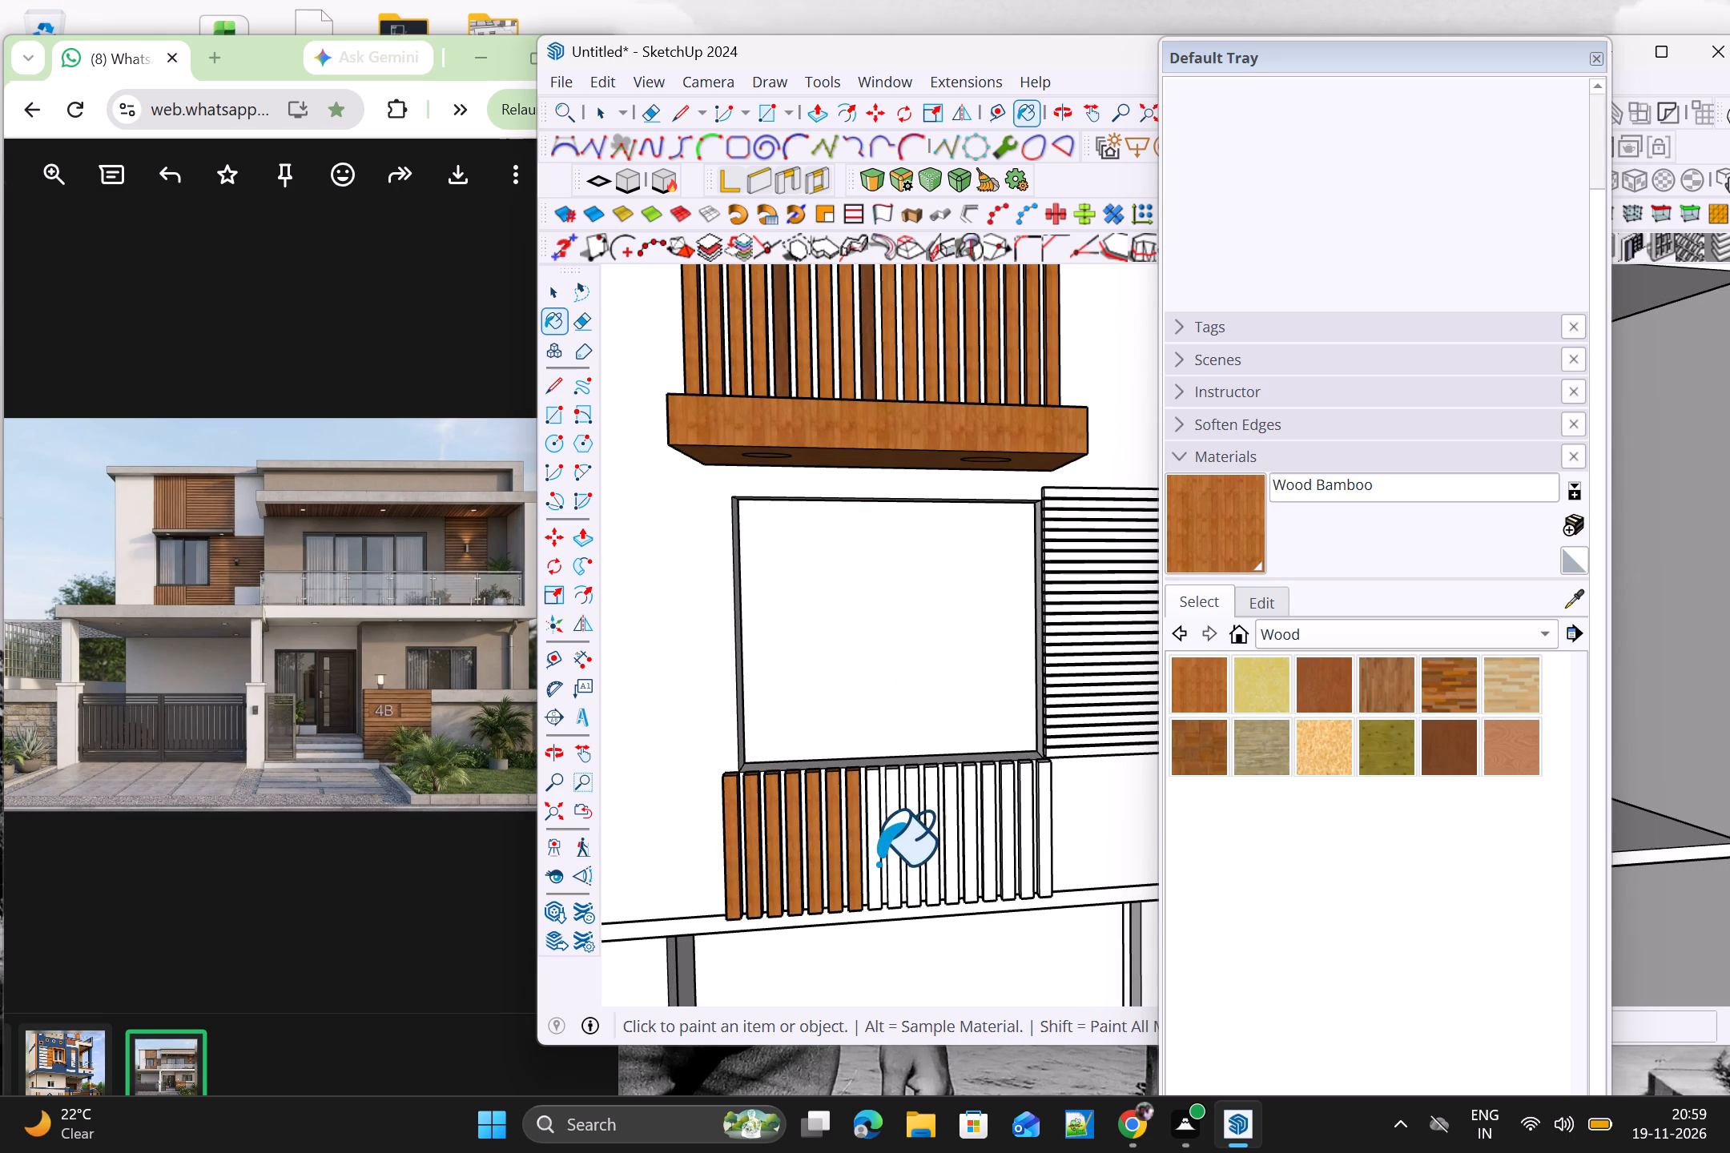
Paint the rest of the vertical cladding strips below the front window with Wood Bamboo, up to the balcony-side end.
left_click(876, 866)
left_click(891, 866)
left_click(914, 867)
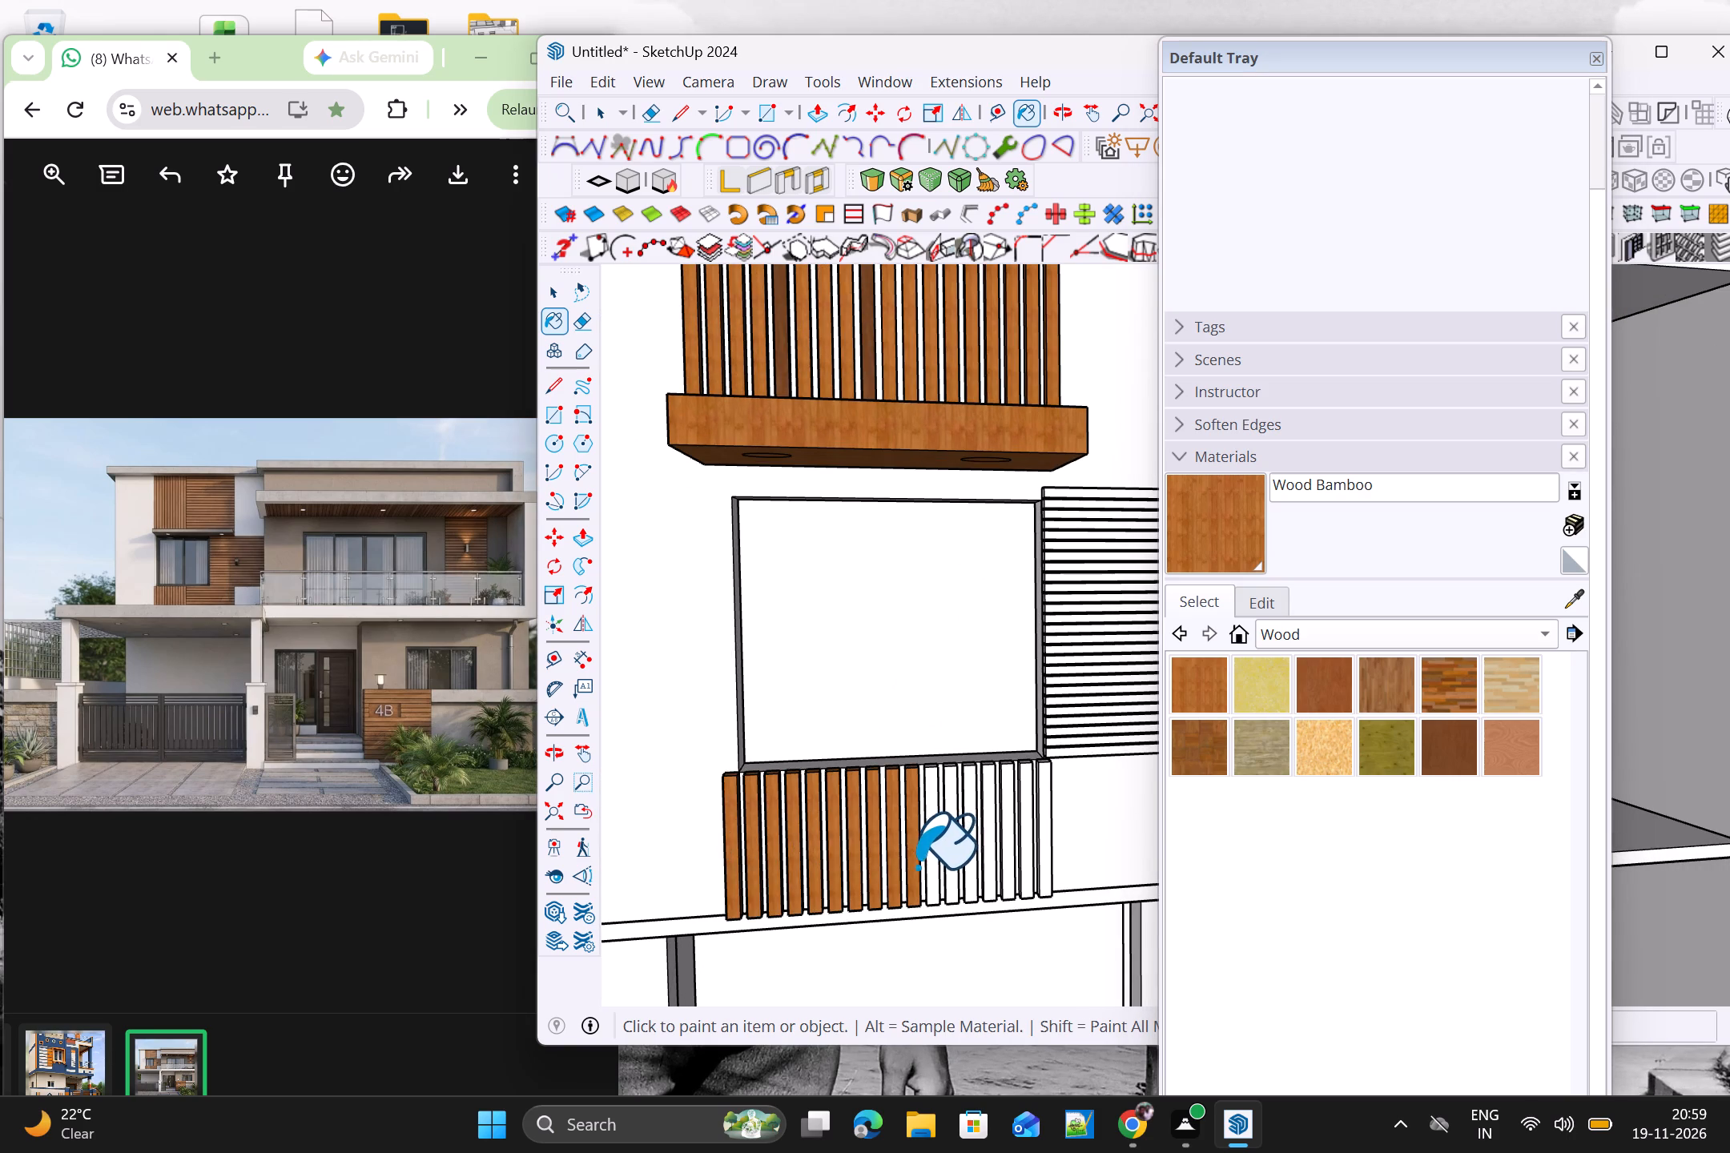
left_click(929, 865)
left_click(950, 866)
left_click(967, 869)
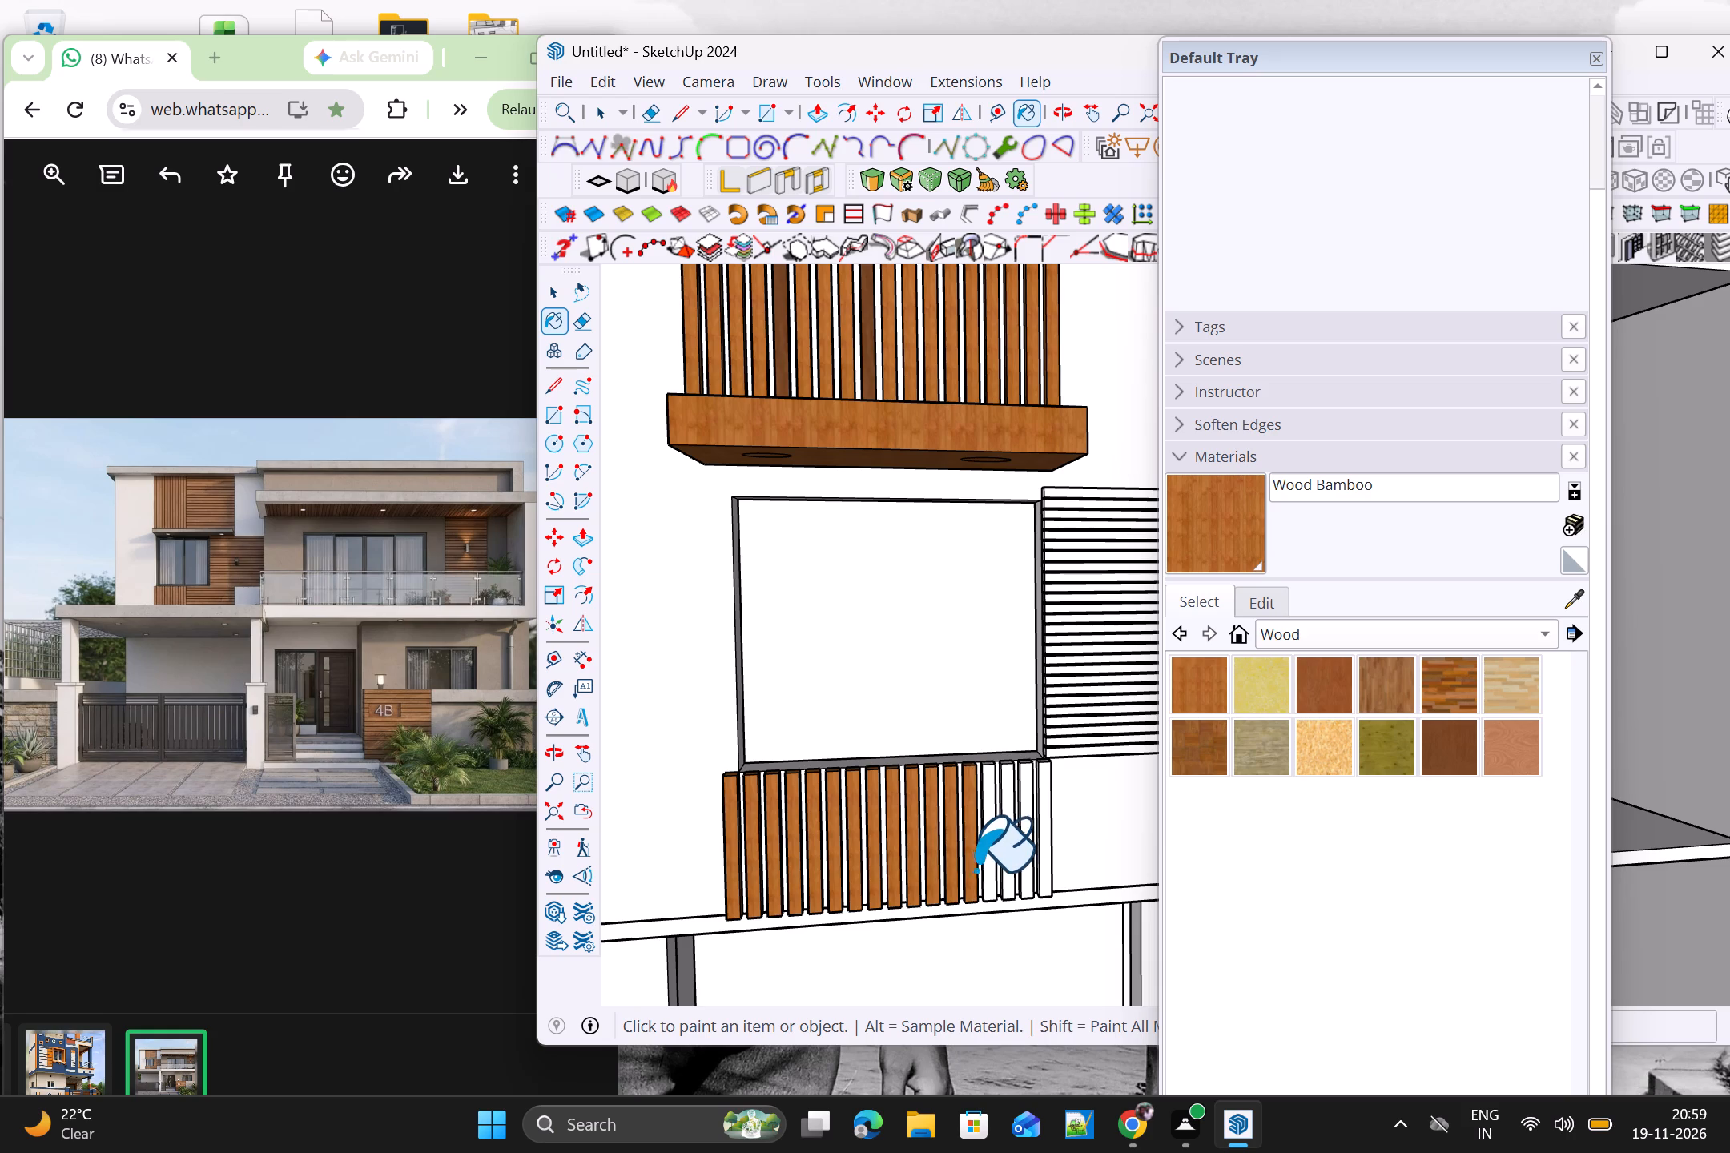
left_click(992, 868)
left_click(1007, 863)
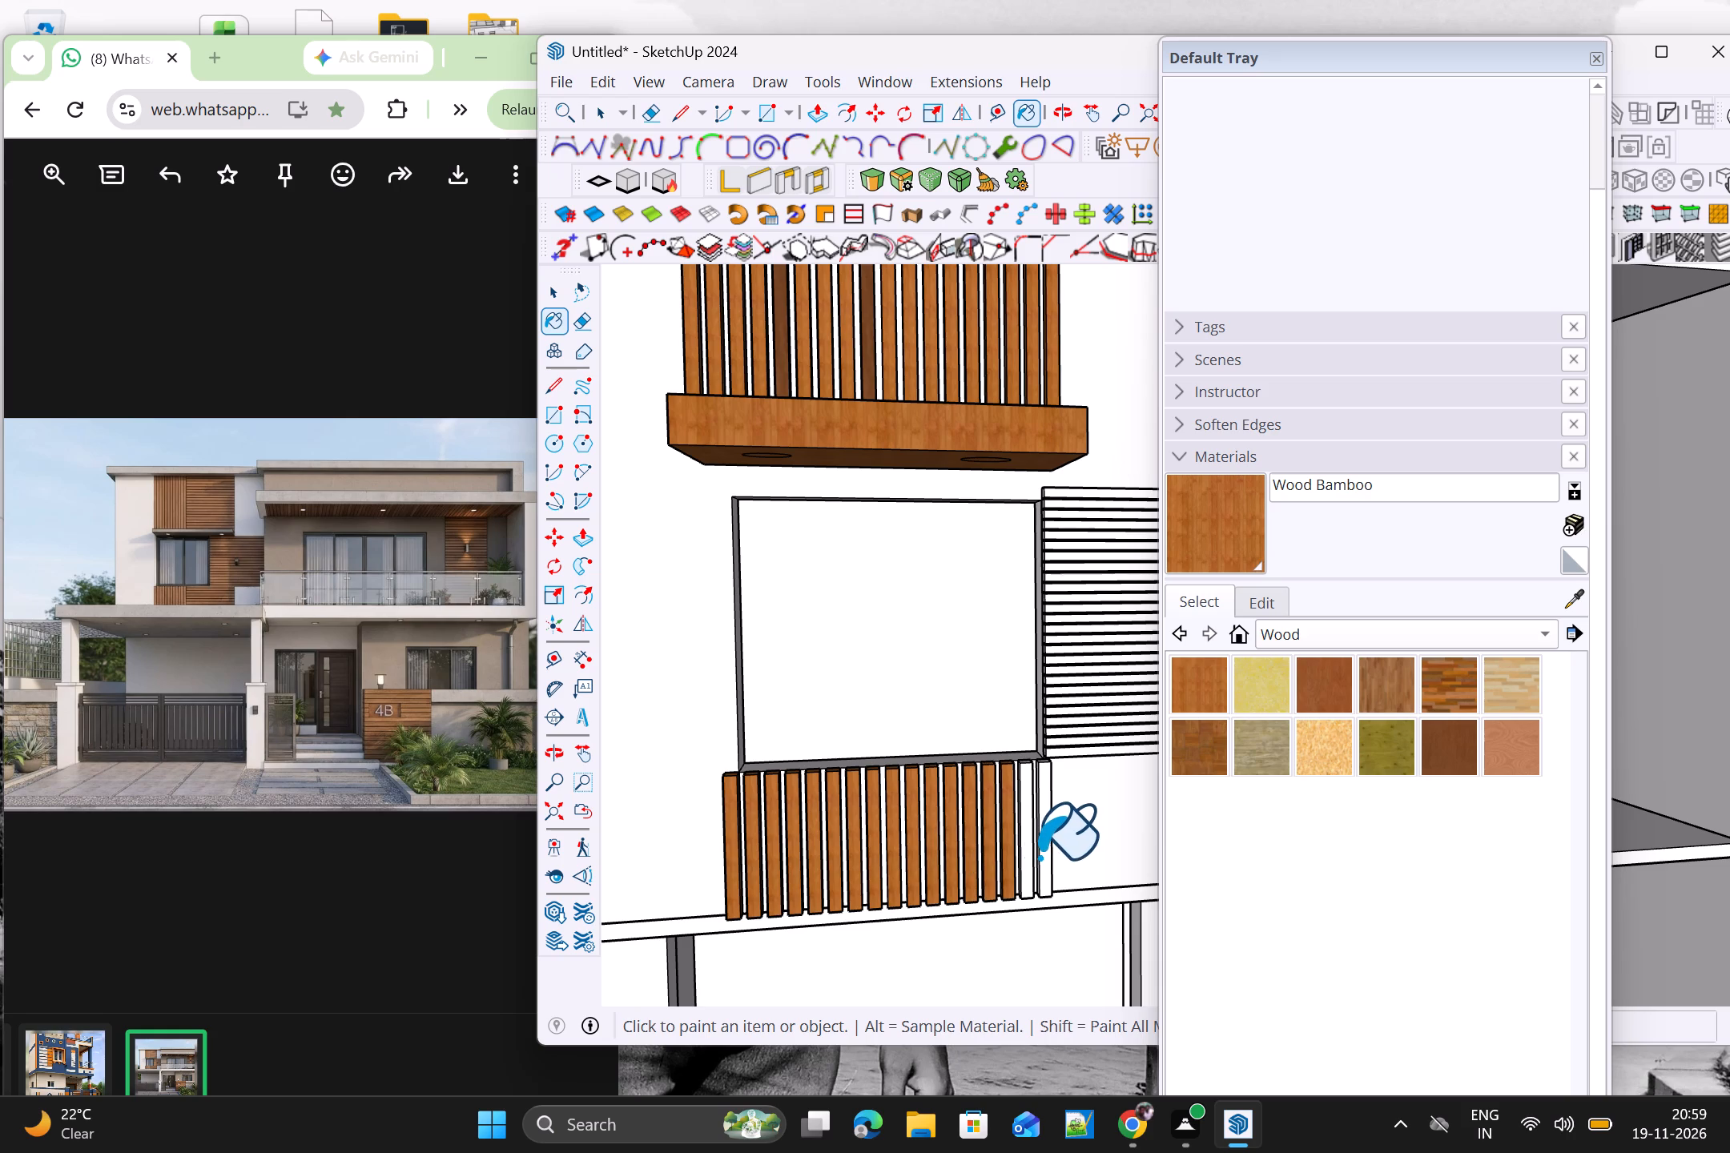
left_click(1033, 858)
left_click(1052, 854)
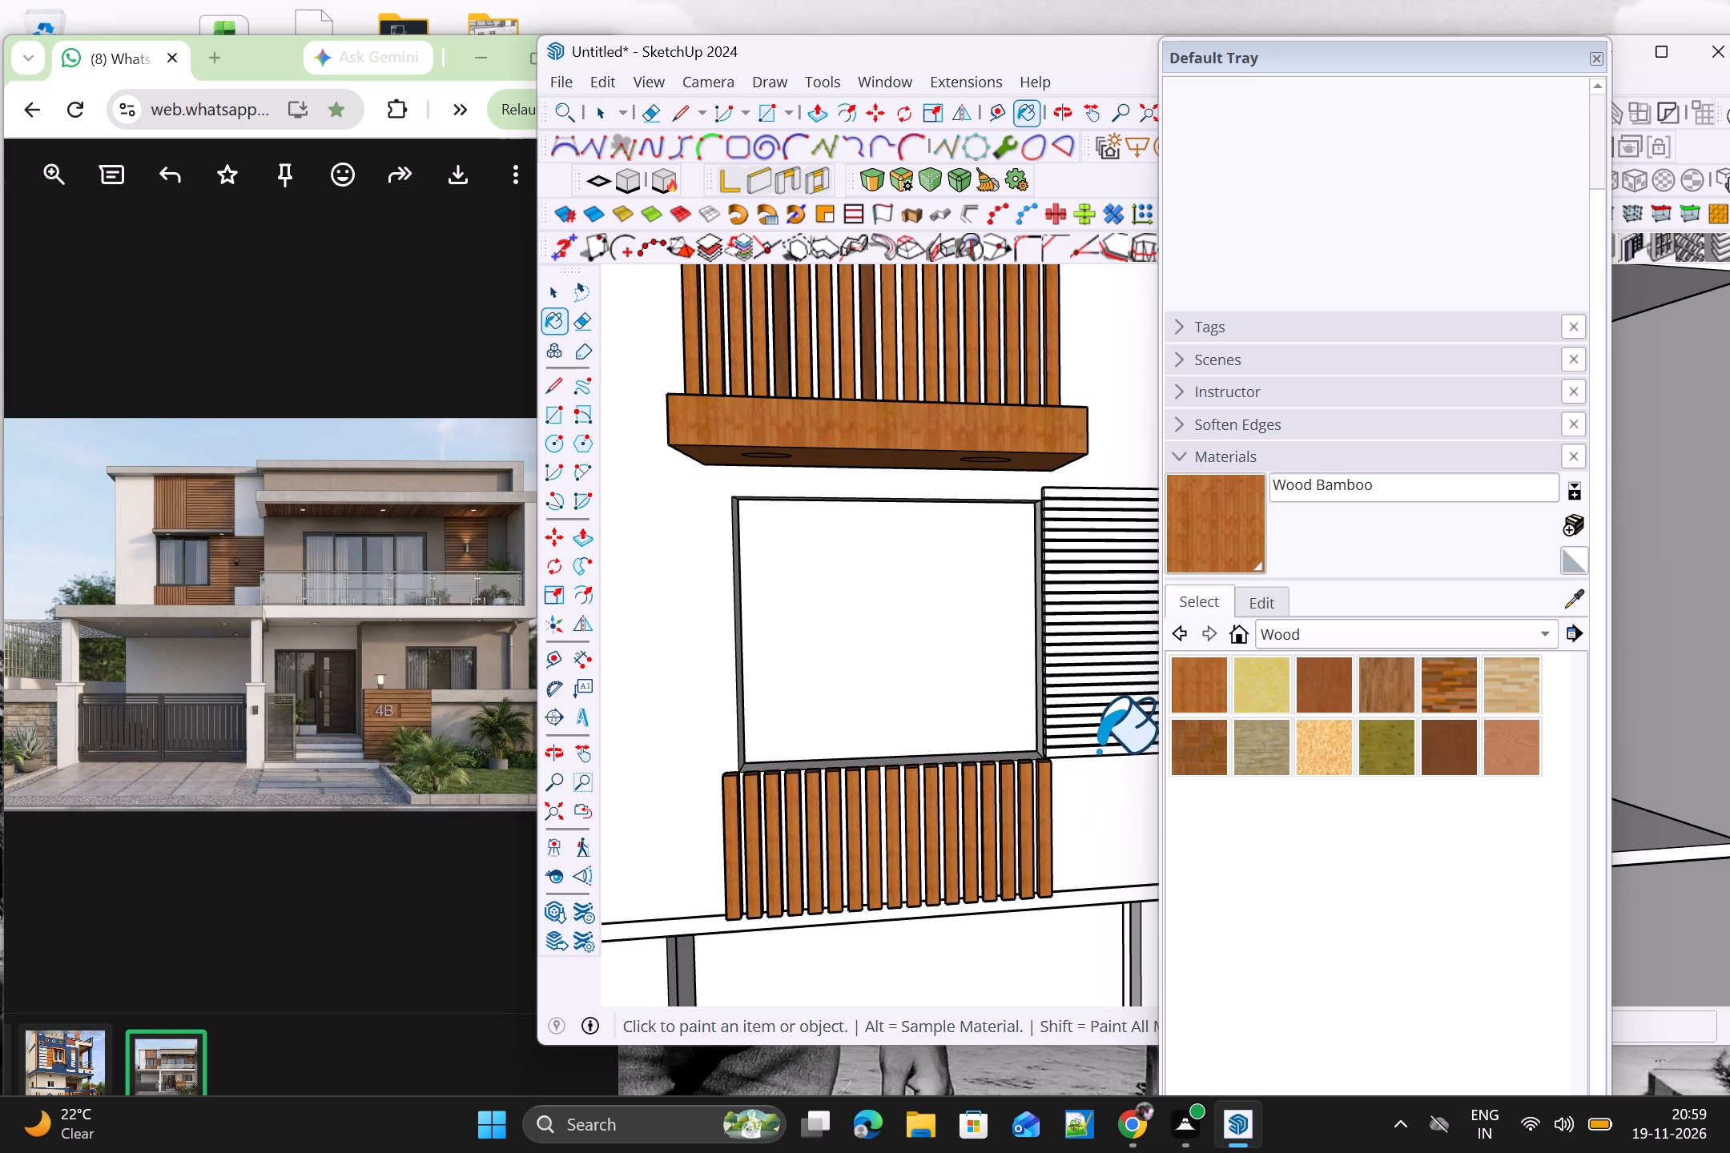
Paint the lowest horizontal cladding strips beside the front window with Wood Bamboo, working upward.
left_click(1097, 751)
left_click(1093, 750)
left_click(1092, 745)
left_click(1088, 736)
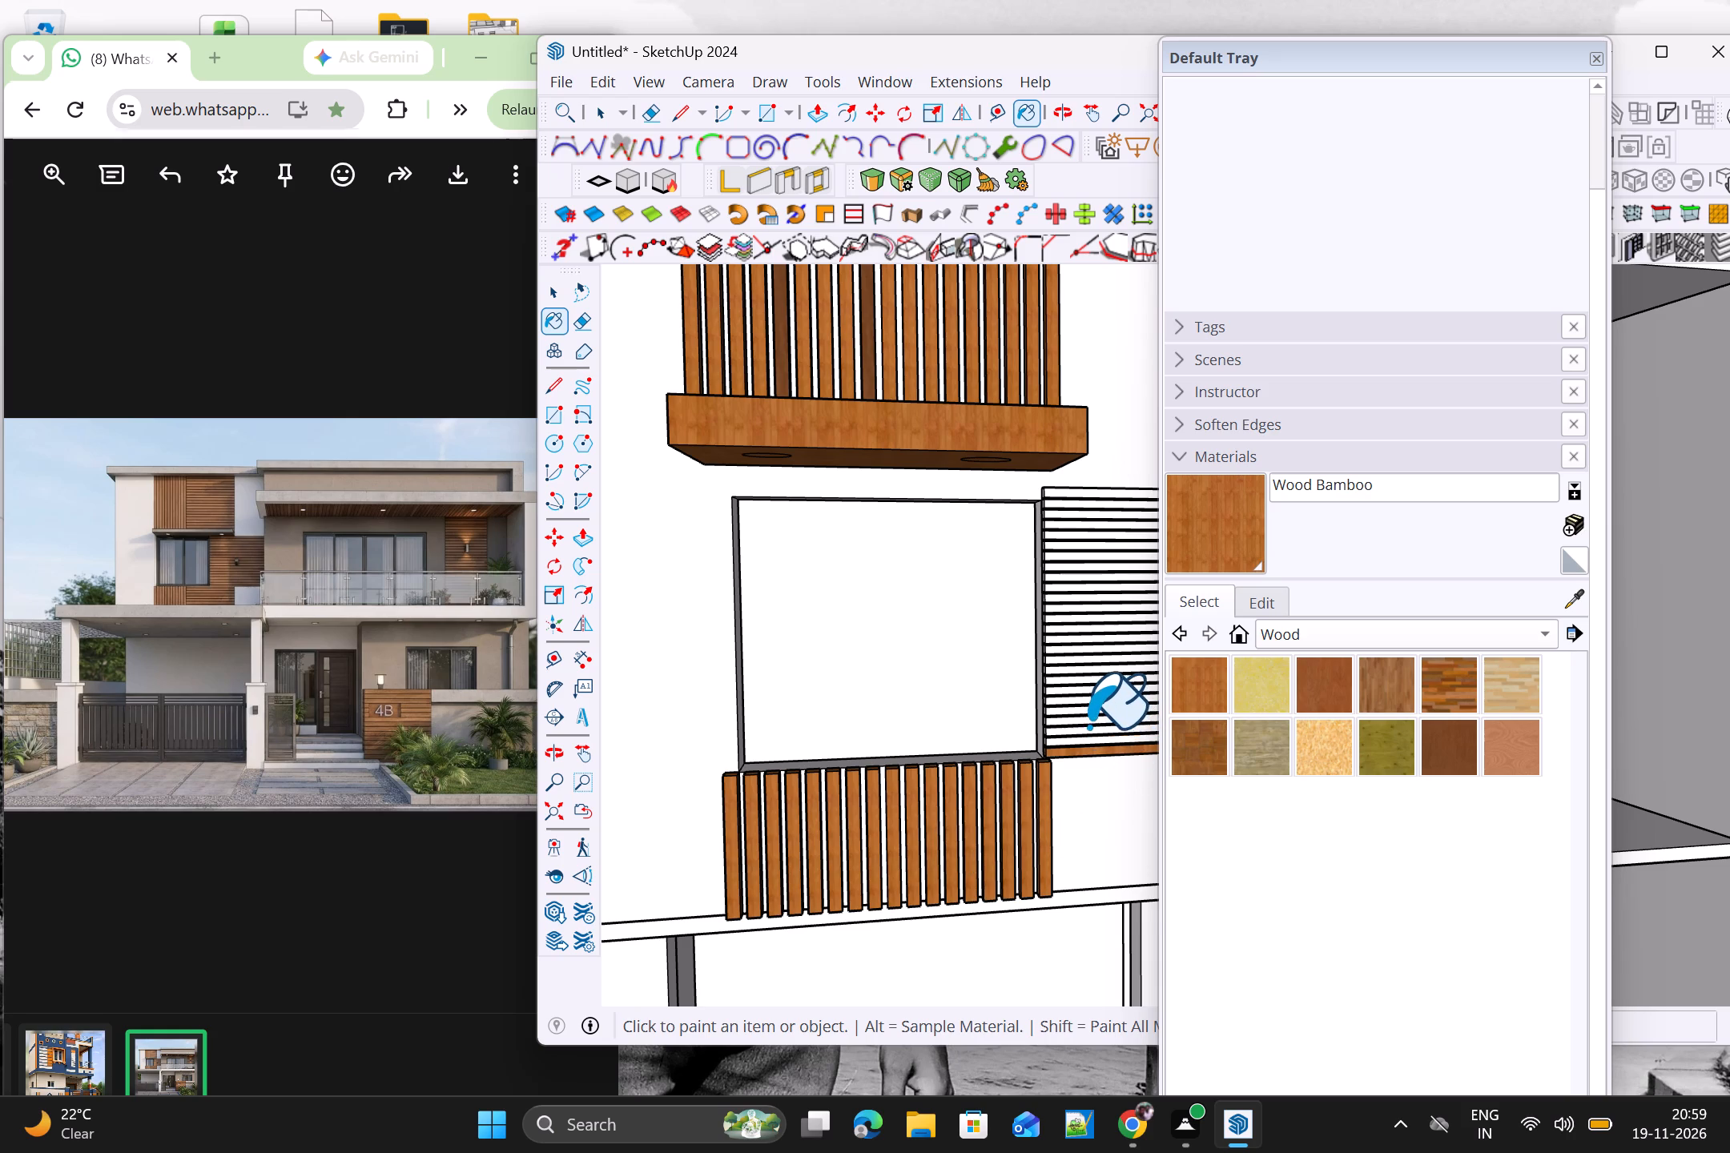
scroll(1088, 718, "up", 2)
left_click(1082, 730)
left_click(1088, 729)
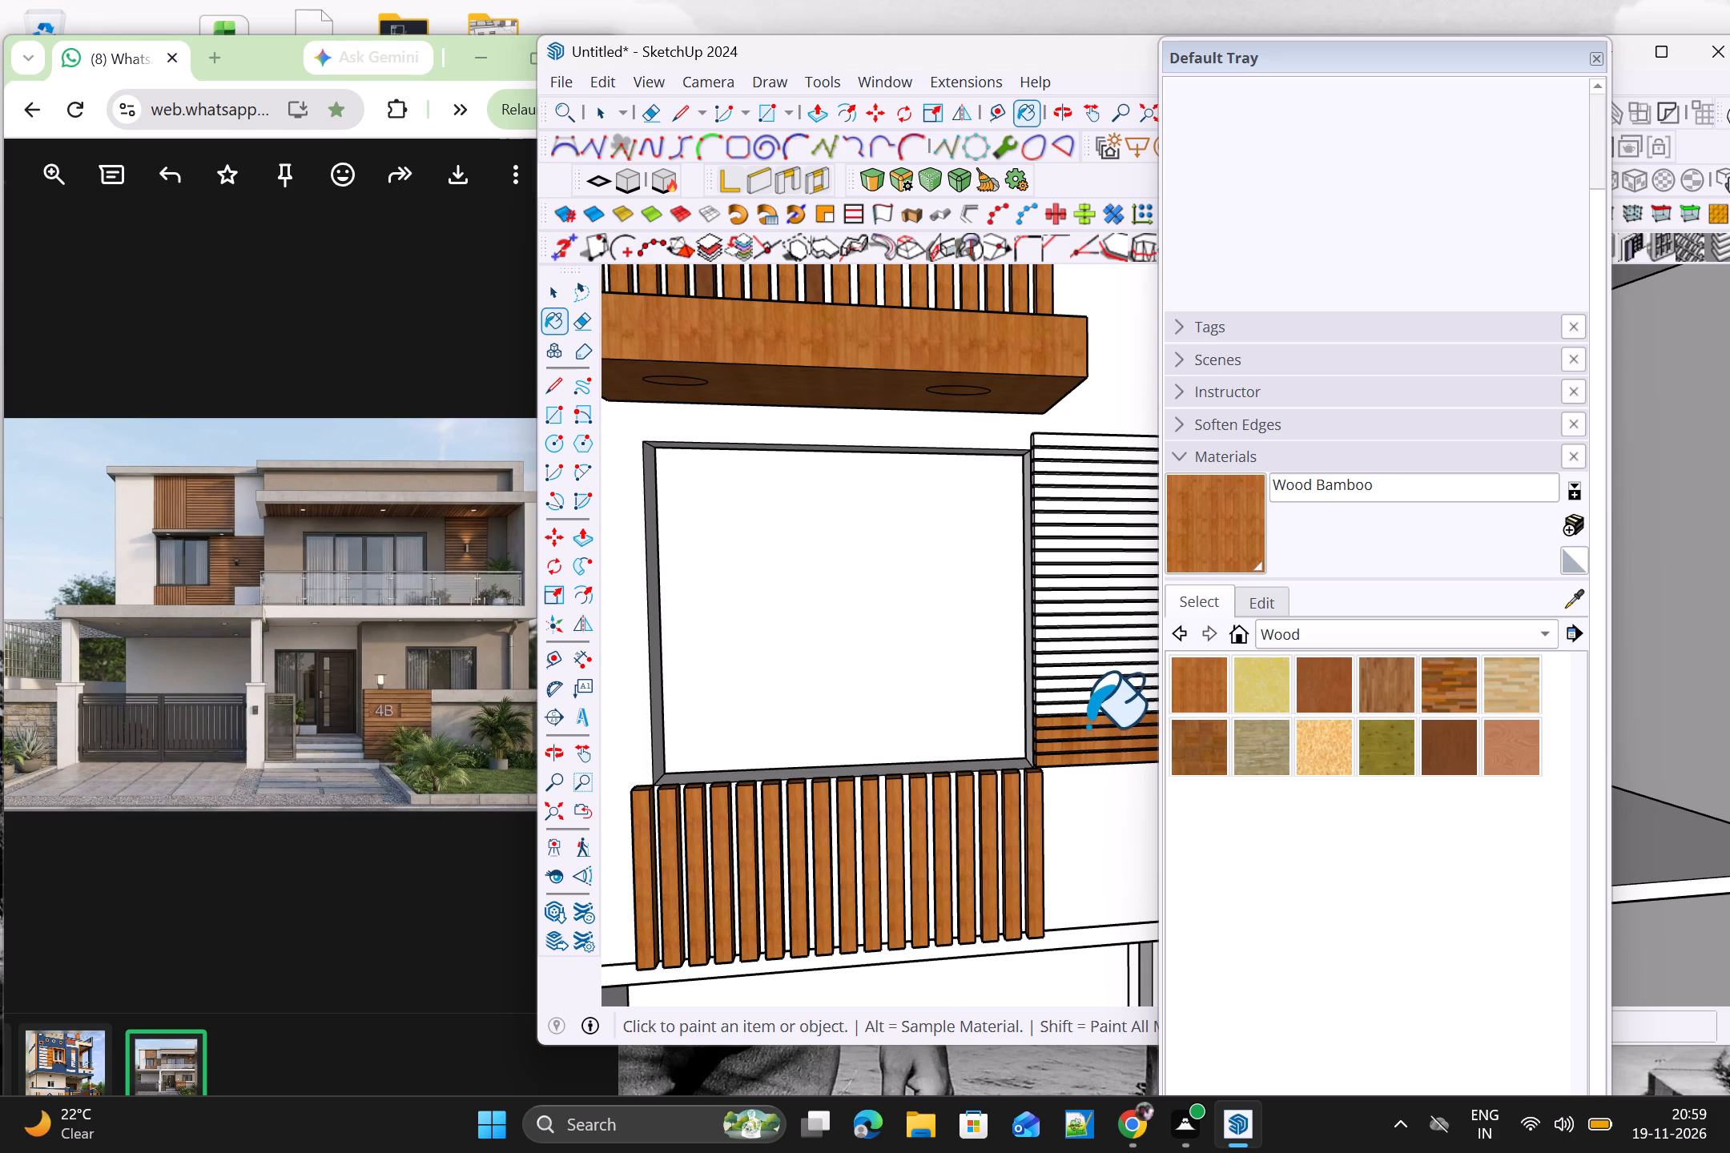
left_click(1087, 718)
left_click(1084, 706)
left_click(1084, 701)
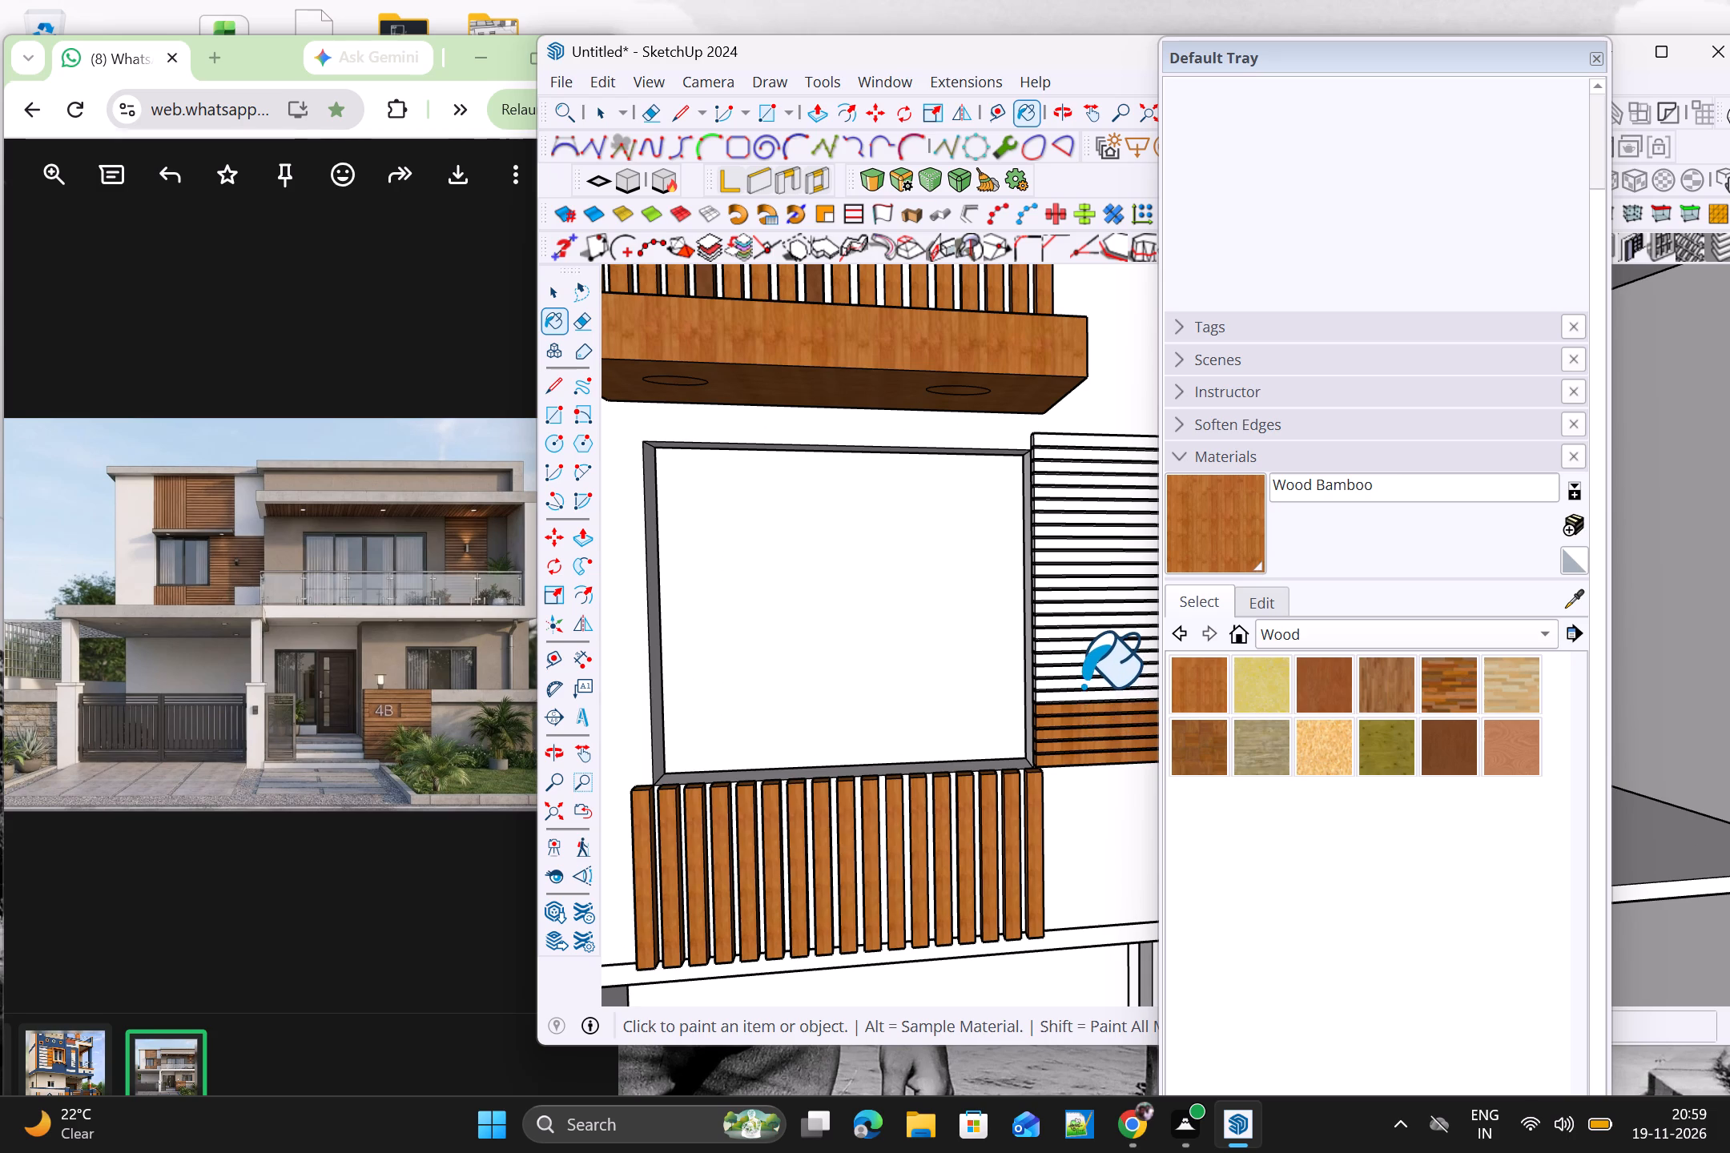
left_click(1082, 686)
Fill the skipped white strip among the painted lower horizontal strips beside the front window with Wood Bamboo.
left_click(1074, 702)
left_click(1047, 707)
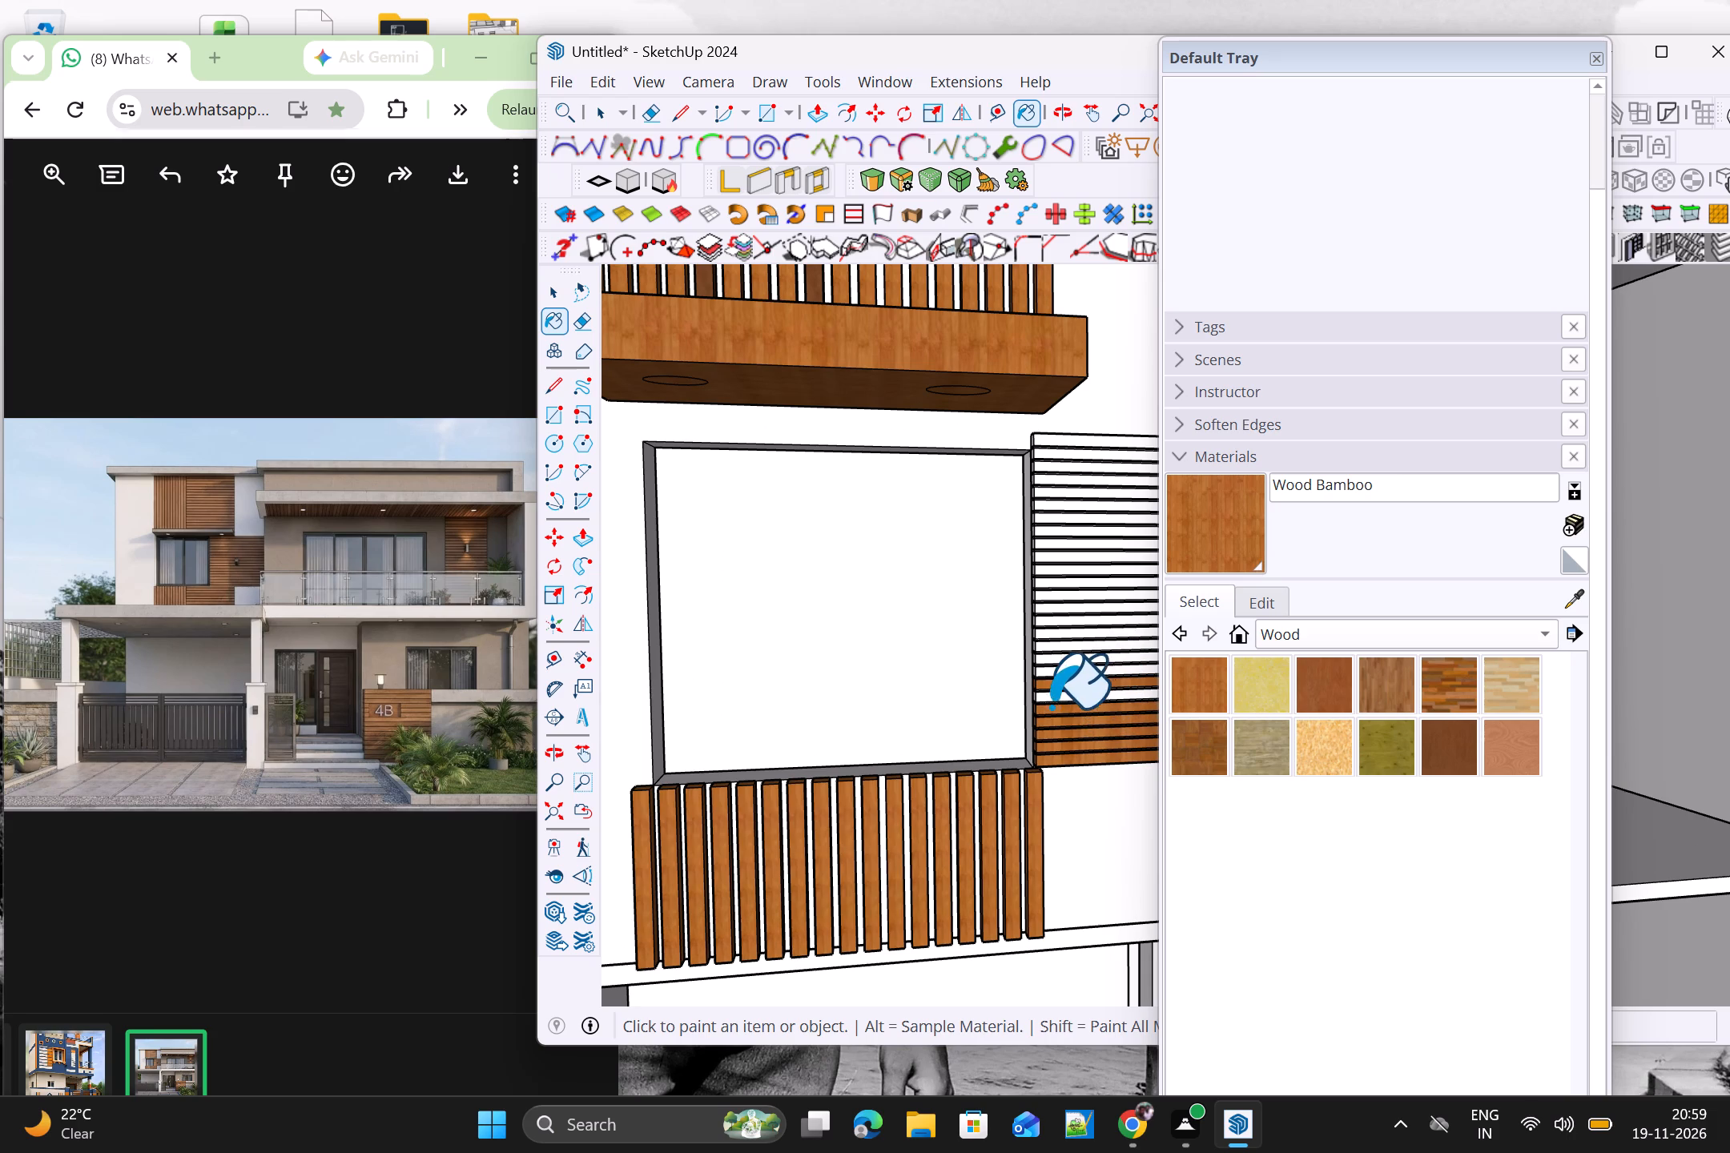
scroll(1068, 705, "up", 4)
left_click(1067, 712)
scroll(1056, 689, "up", 2)
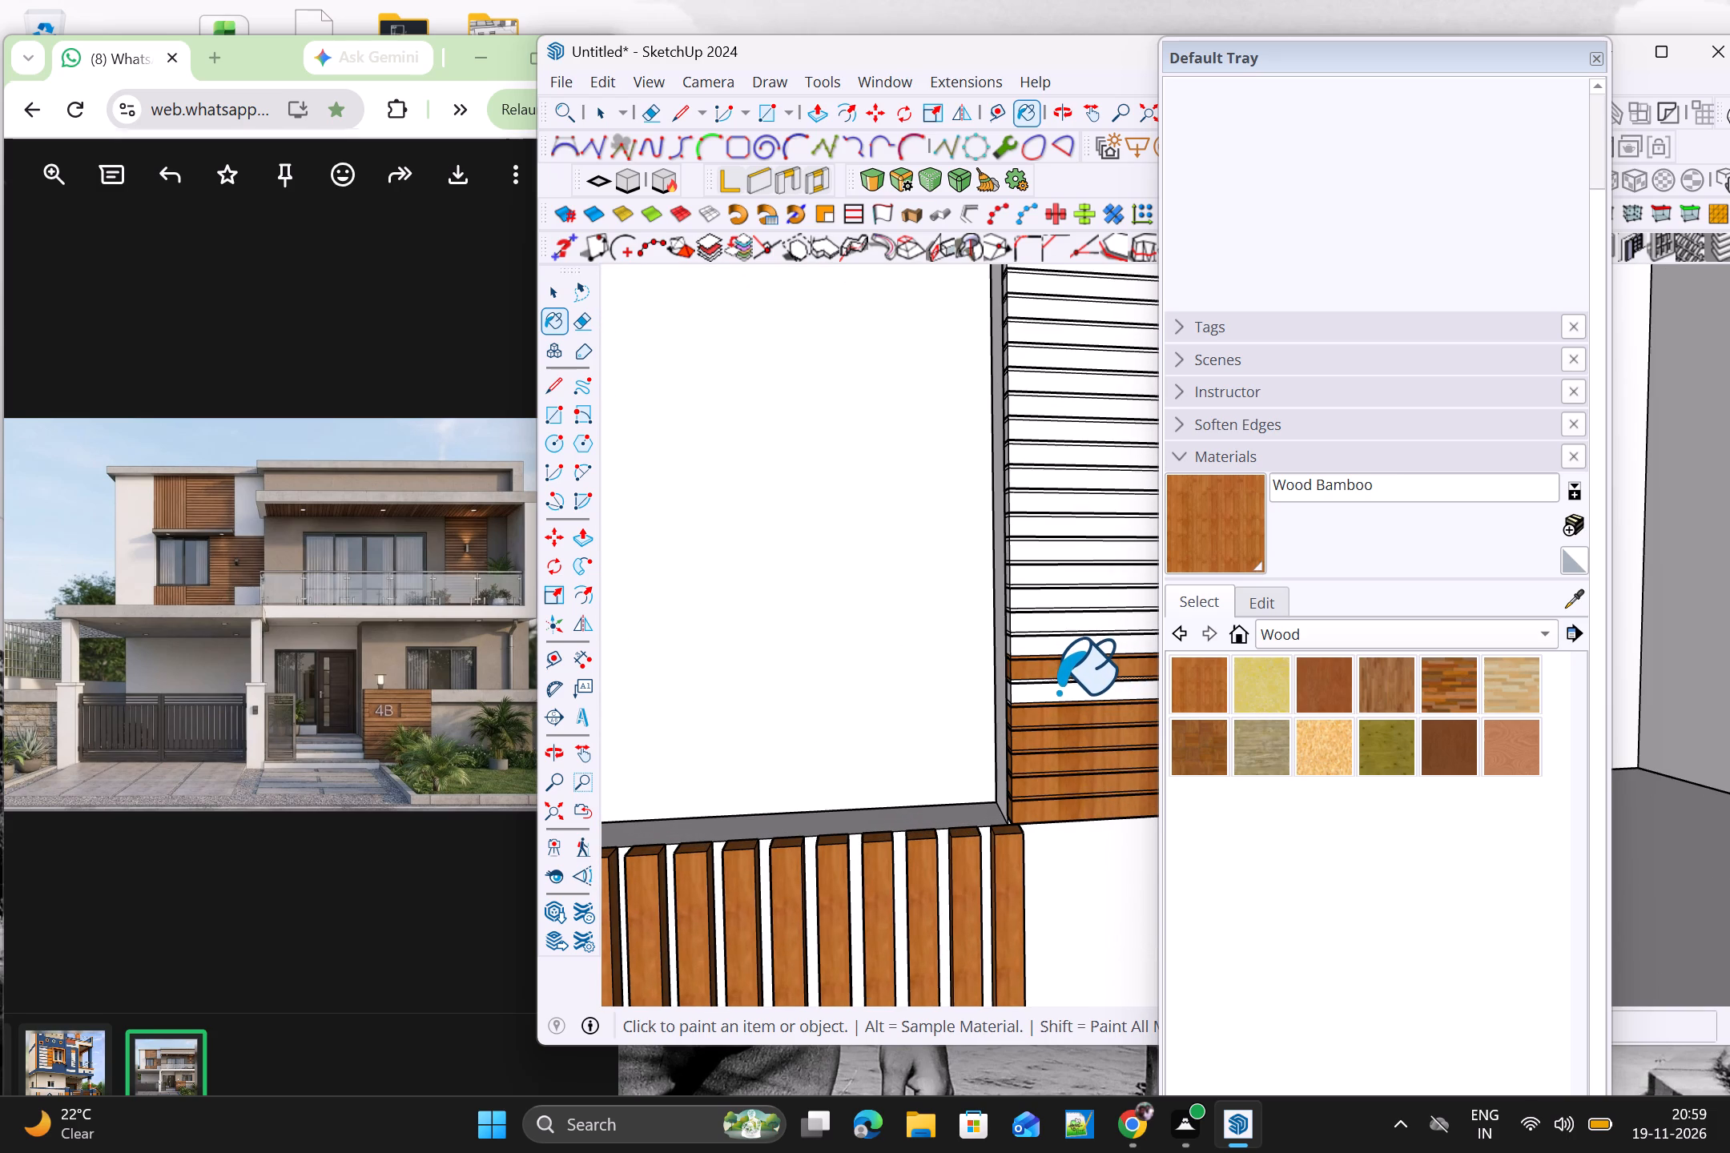
scroll(1052, 701, "down", 4)
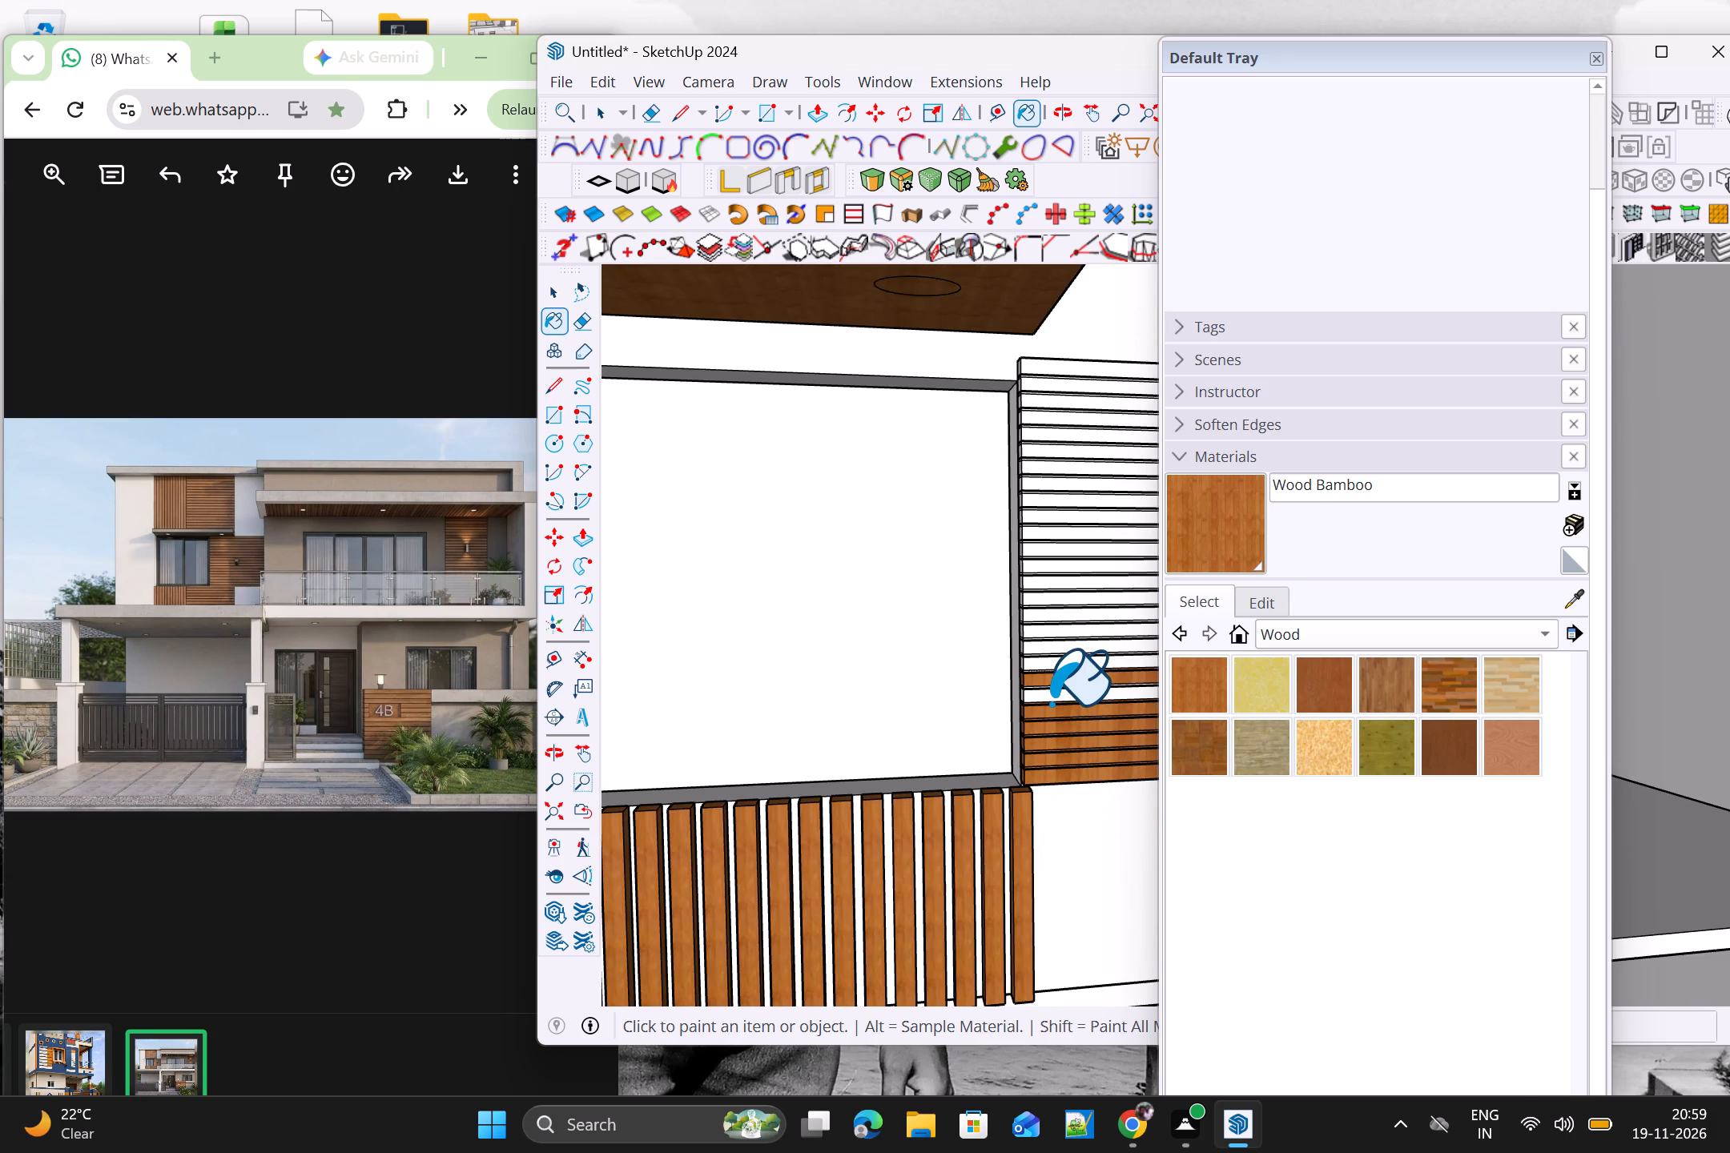
middle_click_drag(1051, 706, 820, 743, "shift")
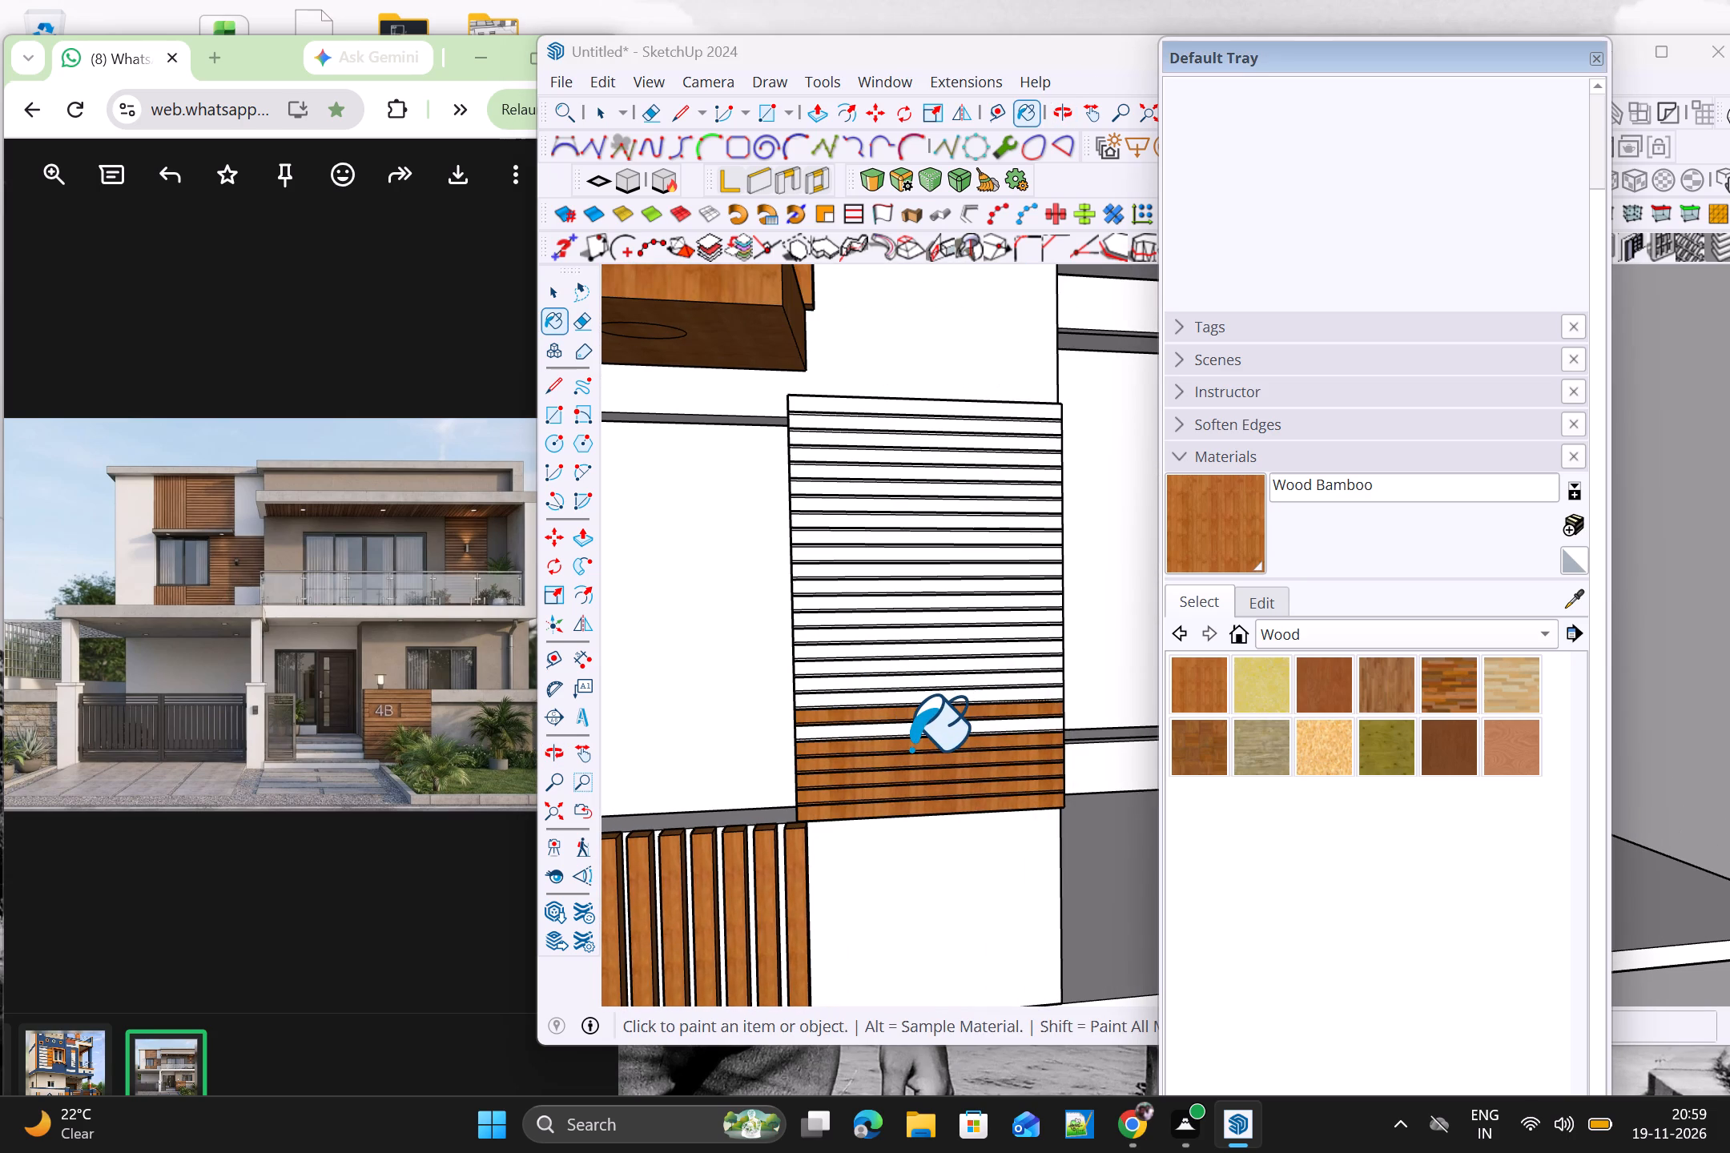
left_click(910, 749)
scroll(915, 740, "up", 3)
left_click(914, 740)
left_click(919, 715)
left_click(901, 727)
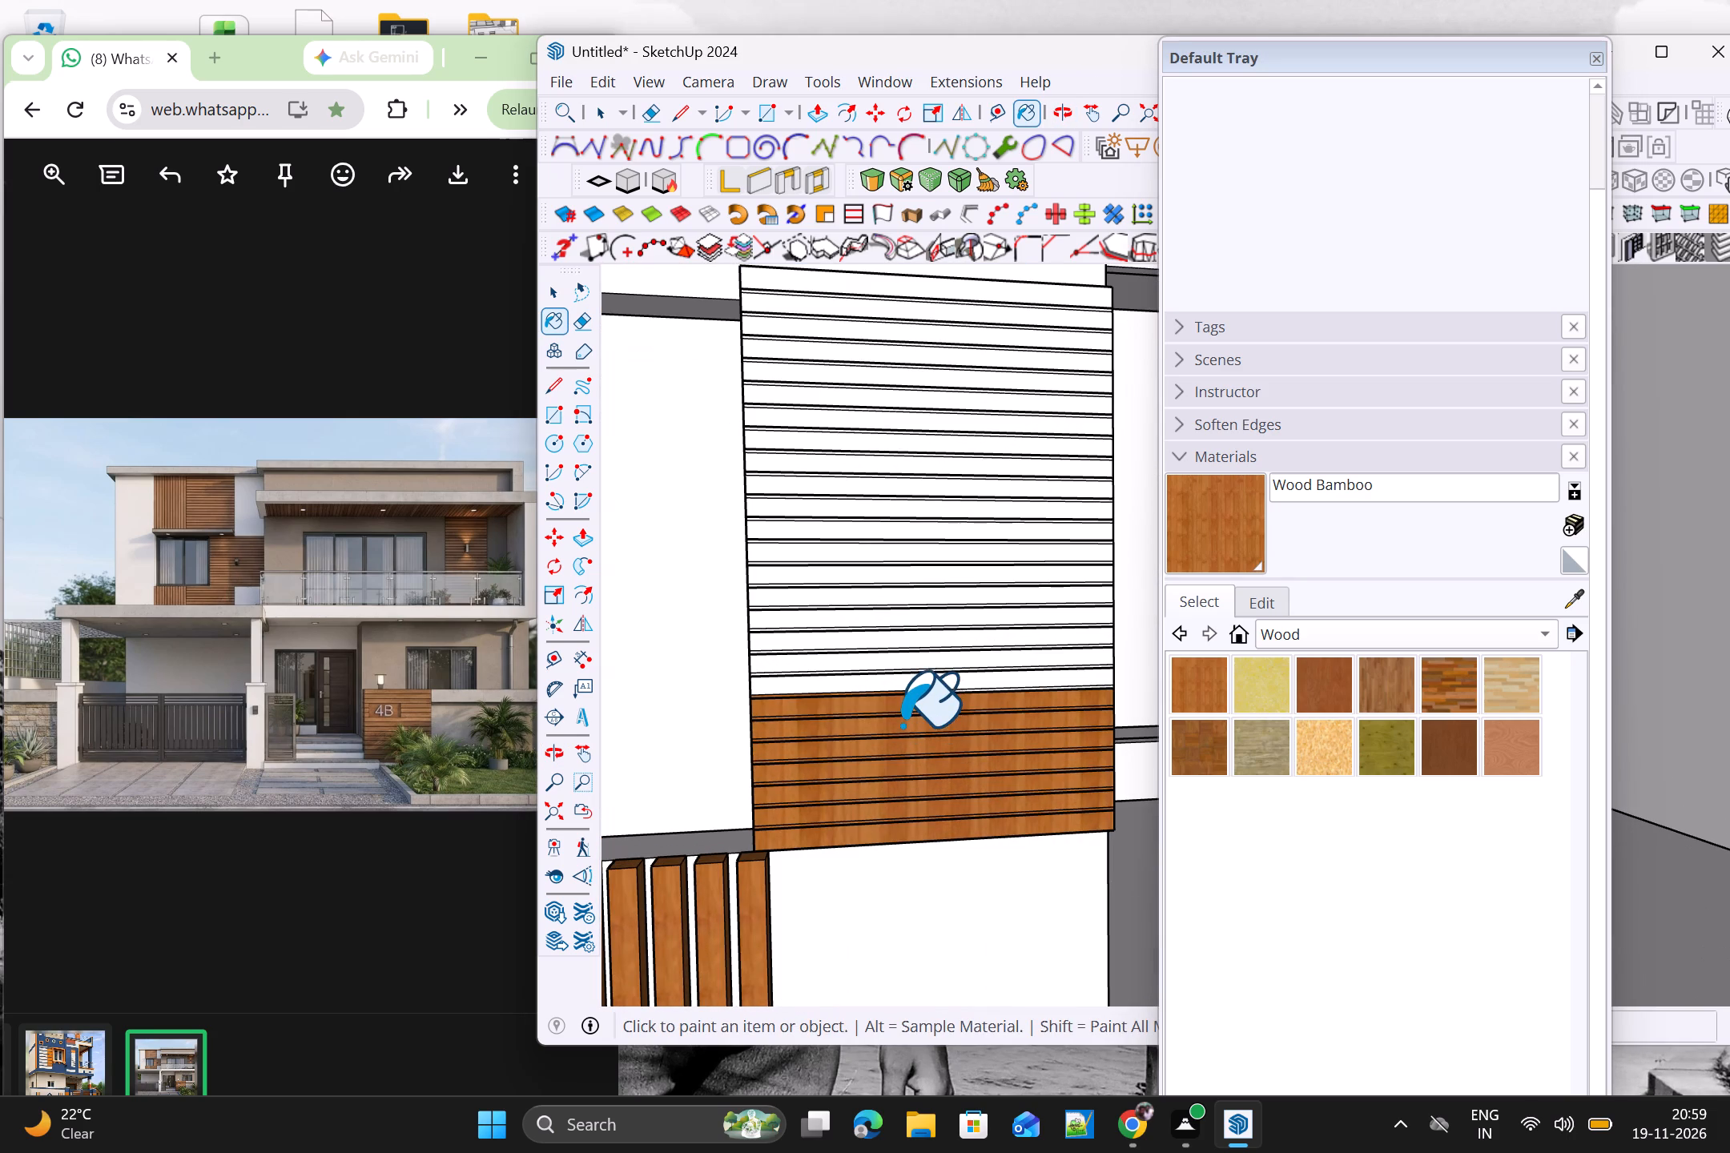
Continue Wood Bamboo up the horizontal cladding beside the front window, painting strips to about the panel's mid-height.
scroll(901, 725, "up", 1)
left_click(902, 697)
left_click(903, 678)
left_click(901, 650)
left_click(903, 633)
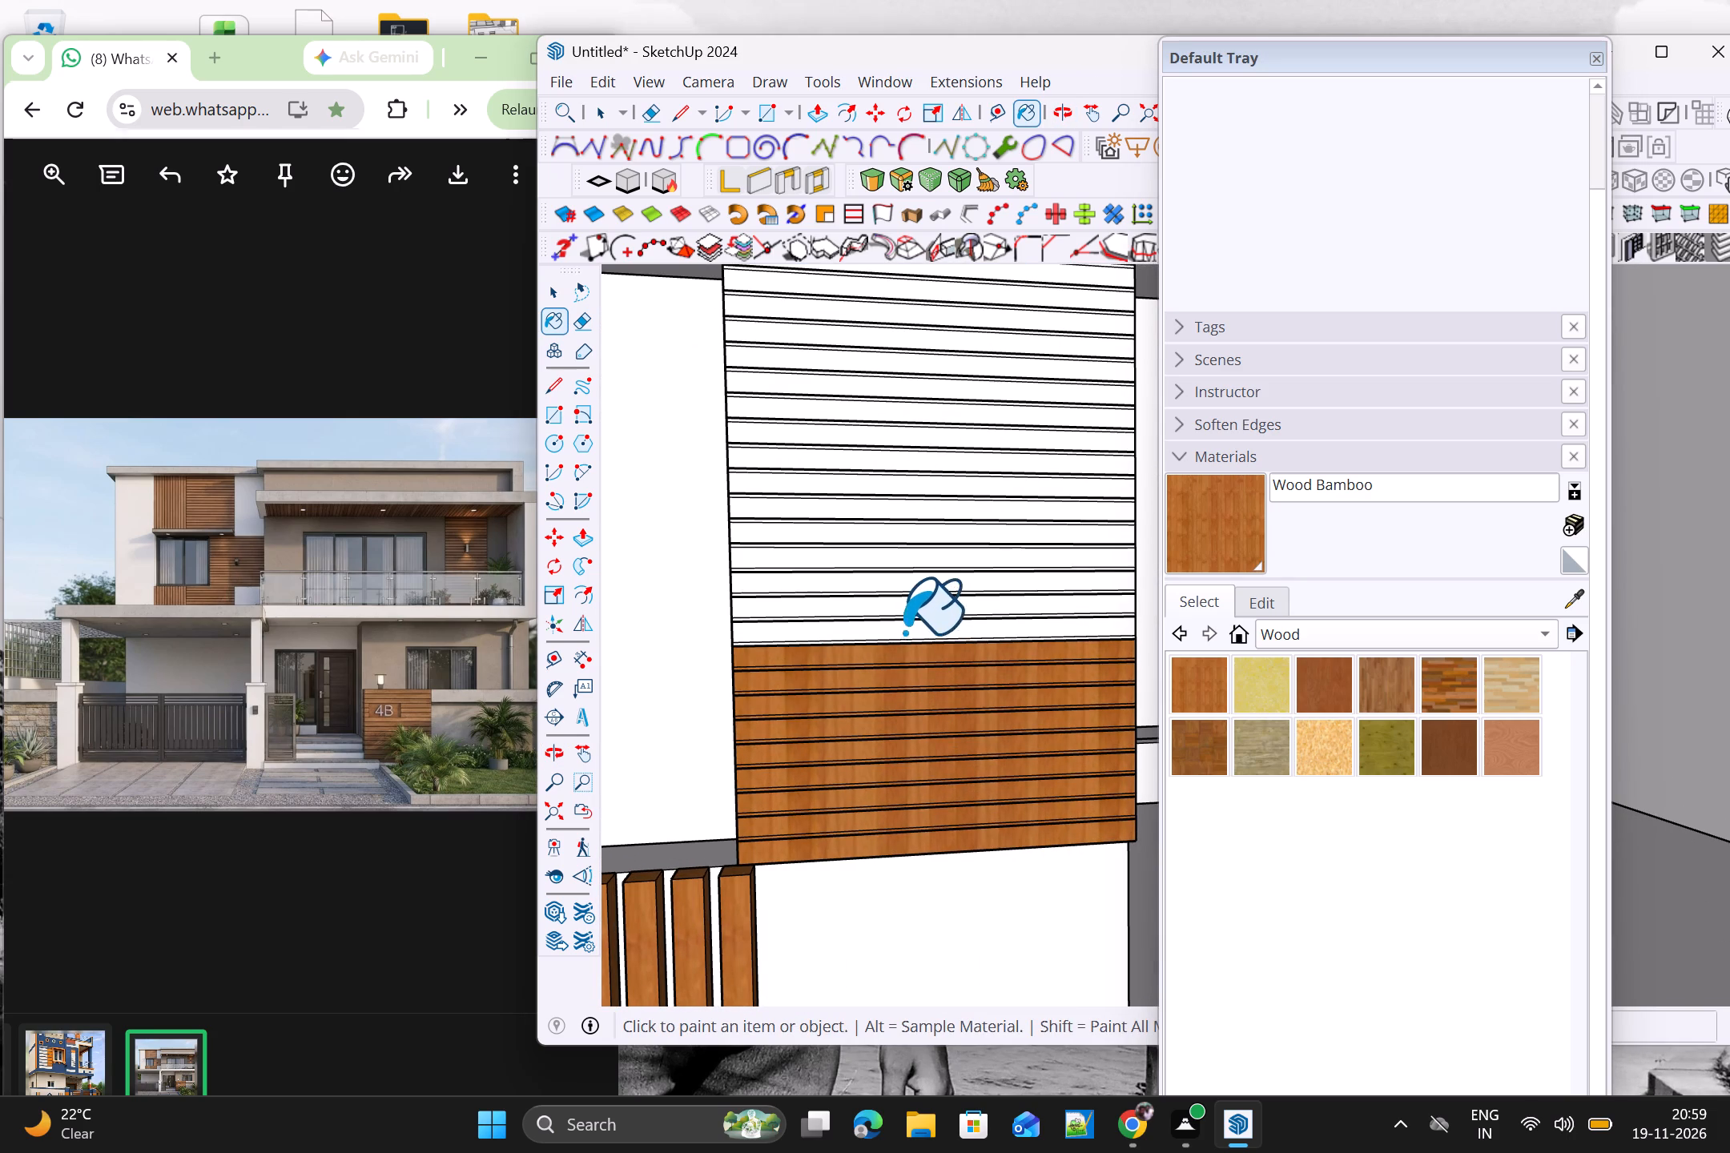
left_click(906, 617)
left_click(905, 598)
left_click(895, 583)
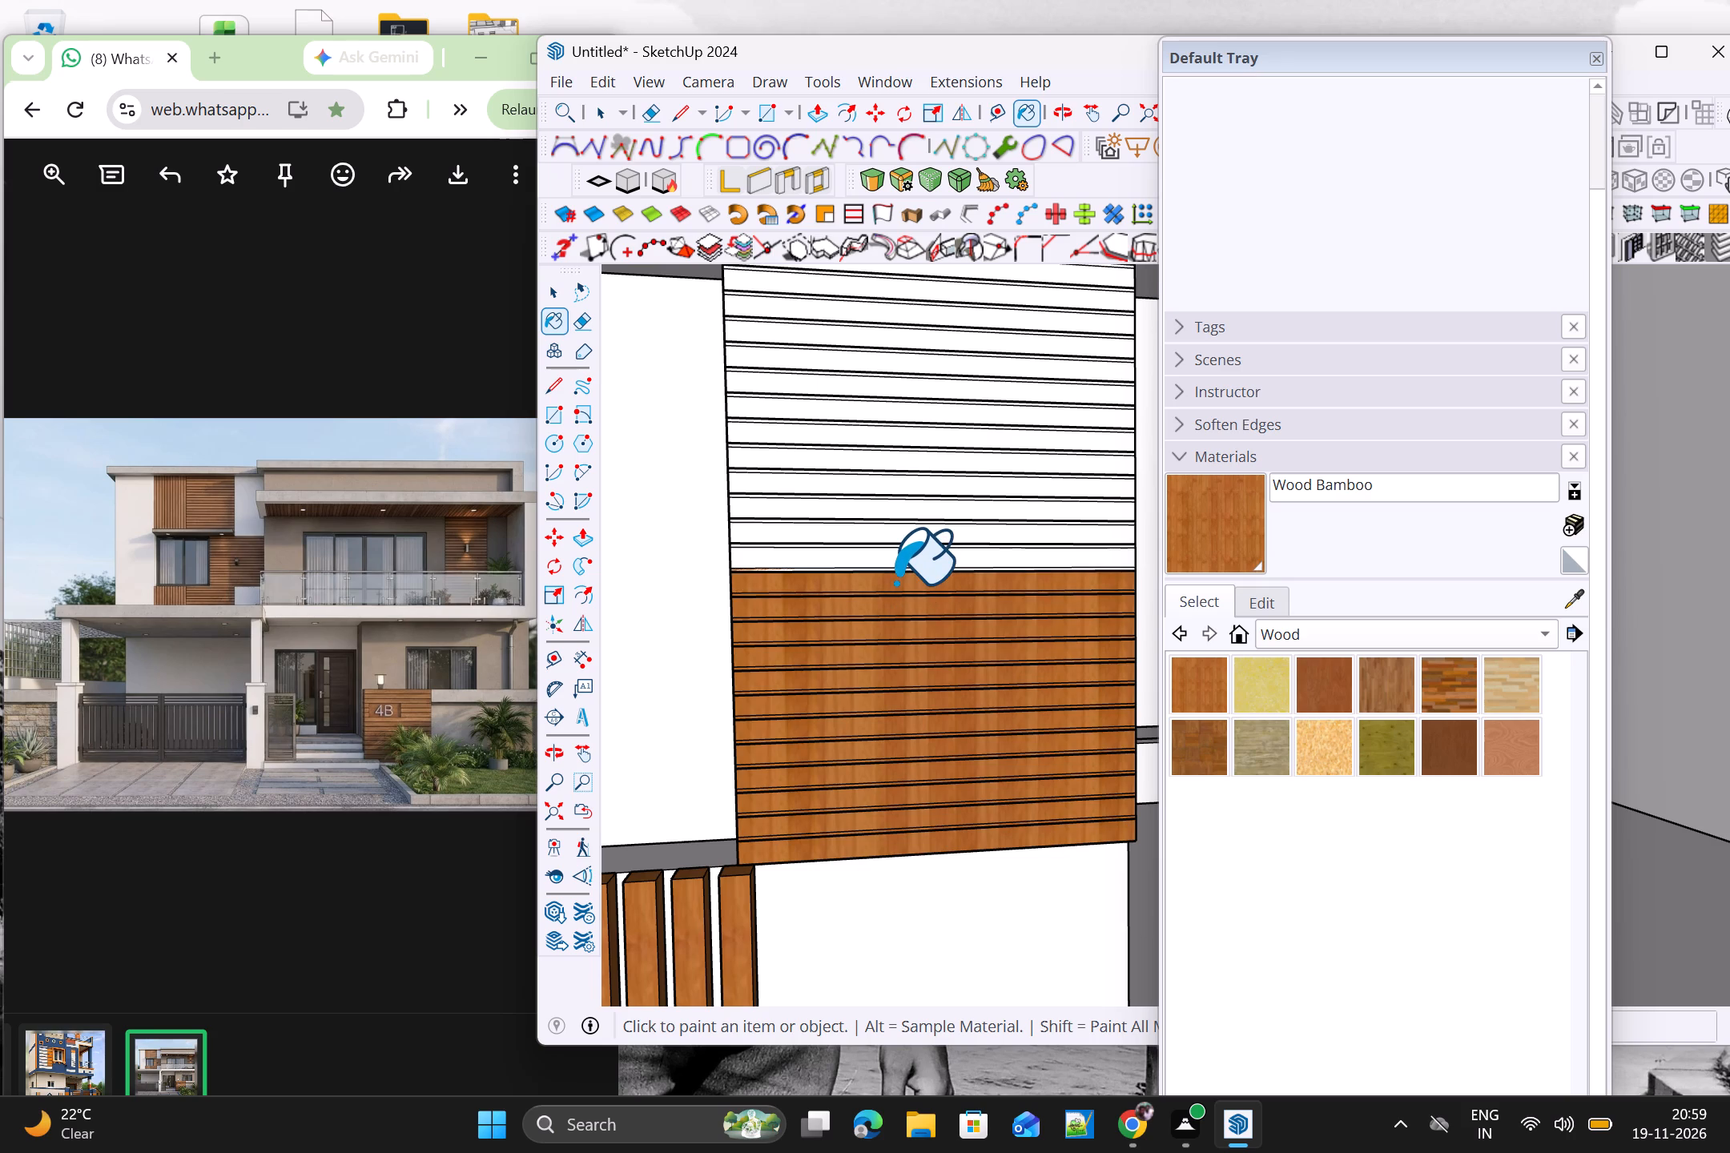
Paint the horizontal cladding strips above the panel's mid-height with Wood Bamboo, leaving only the six topmost strips.
scroll(895, 583, "down", 2)
middle_click_drag(905, 590, 845, 789, "shift")
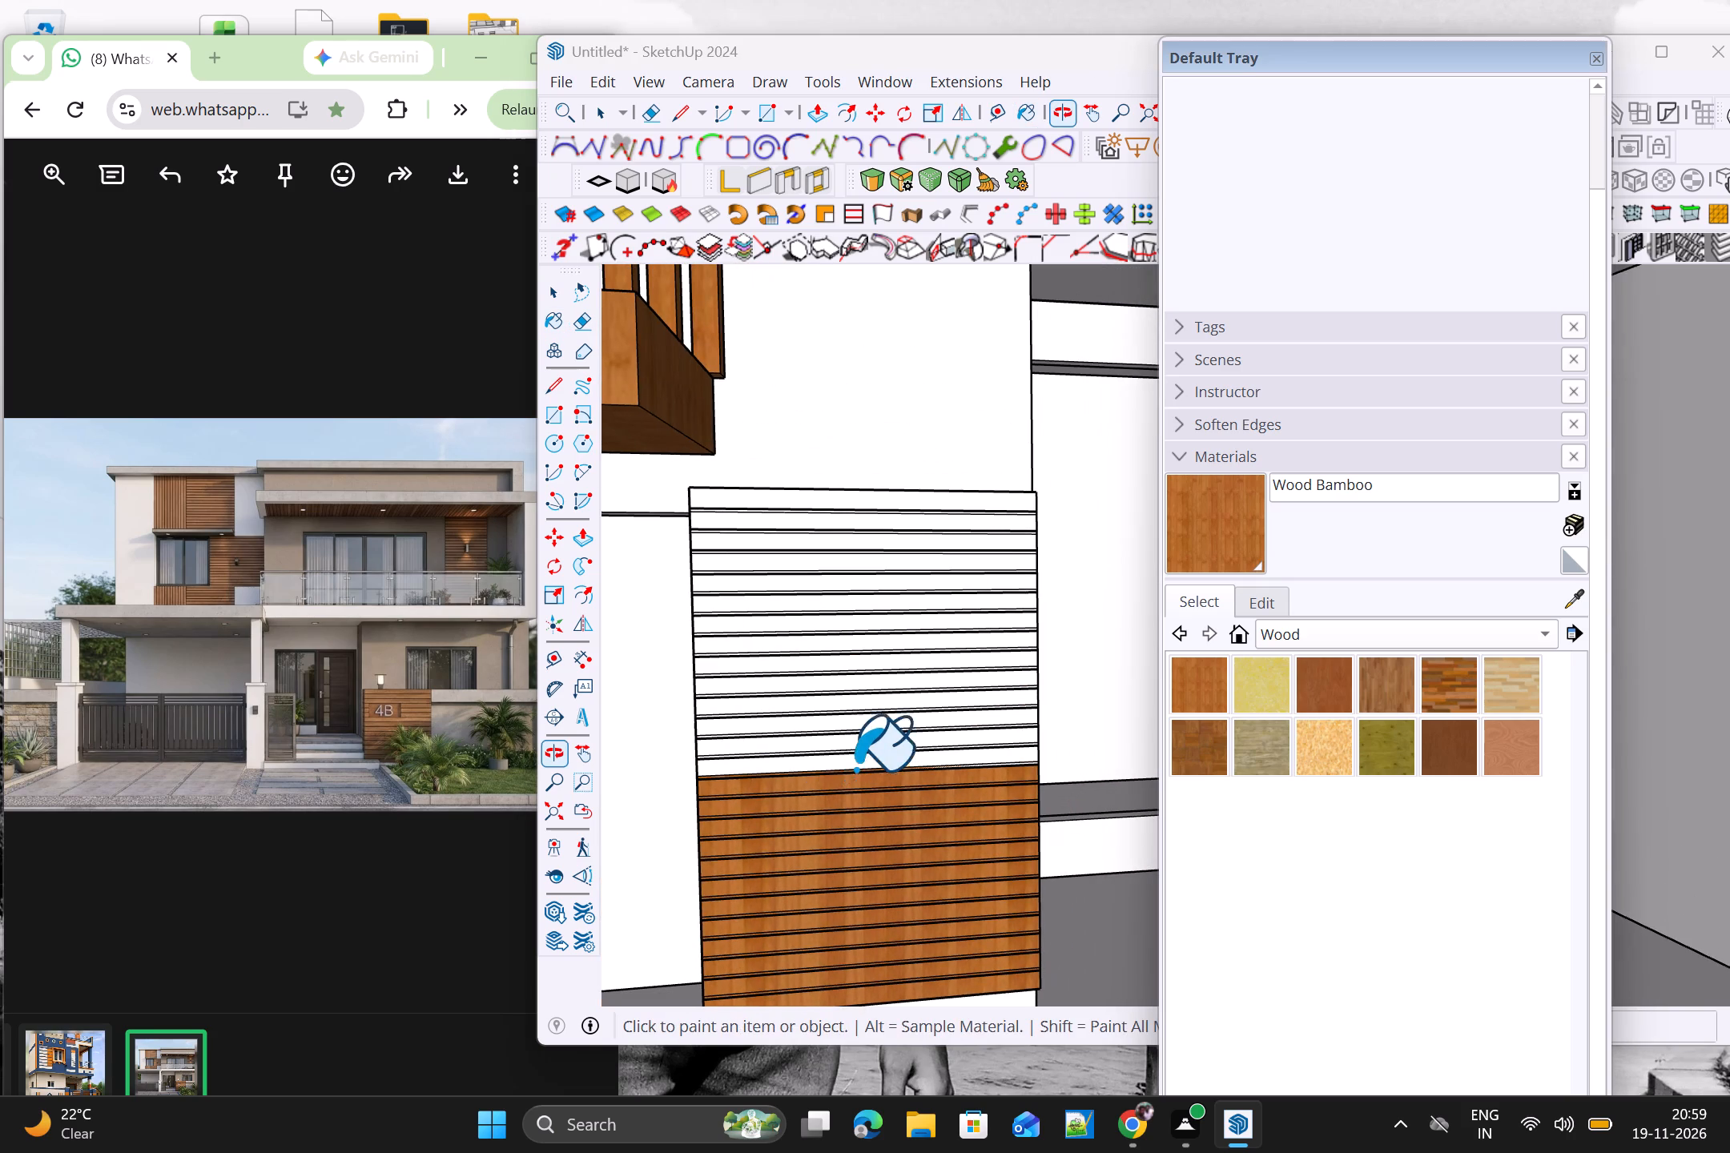
left_click(888, 761)
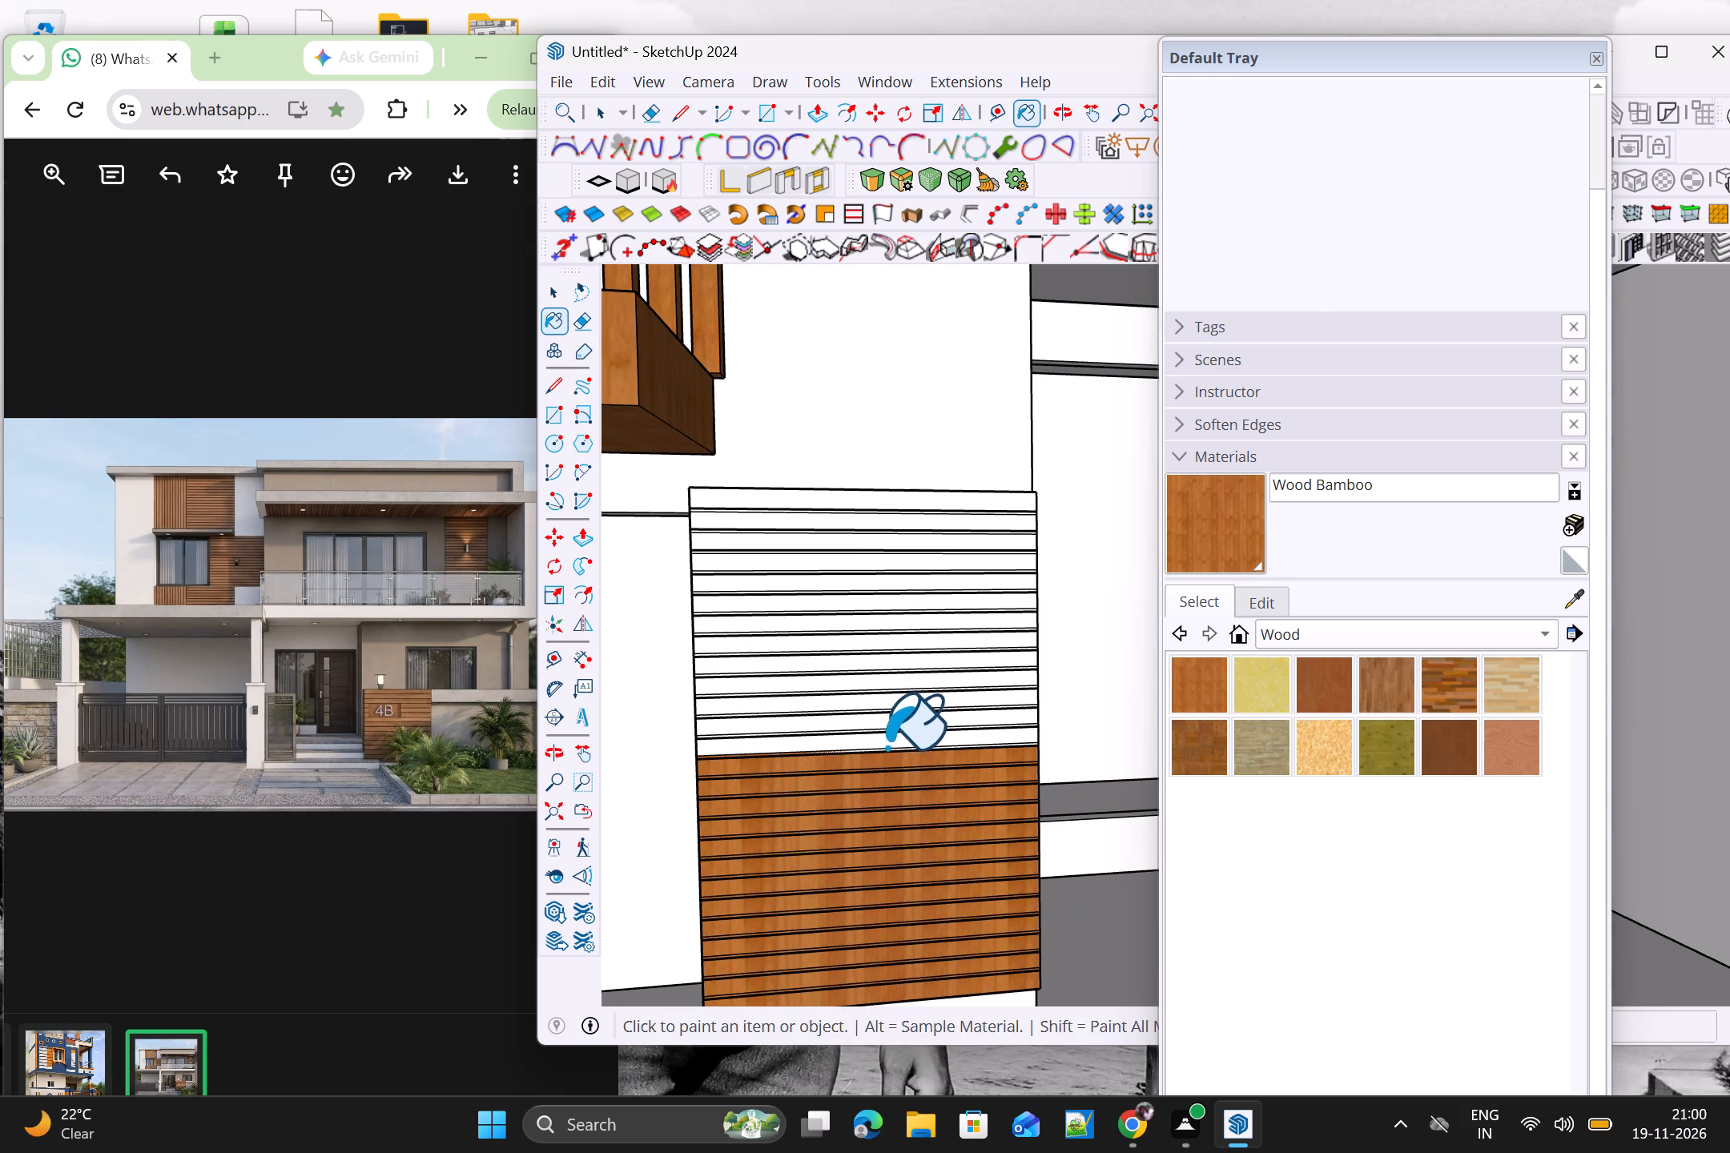
left_click(882, 741)
left_click(886, 716)
left_click(891, 698)
left_click(892, 681)
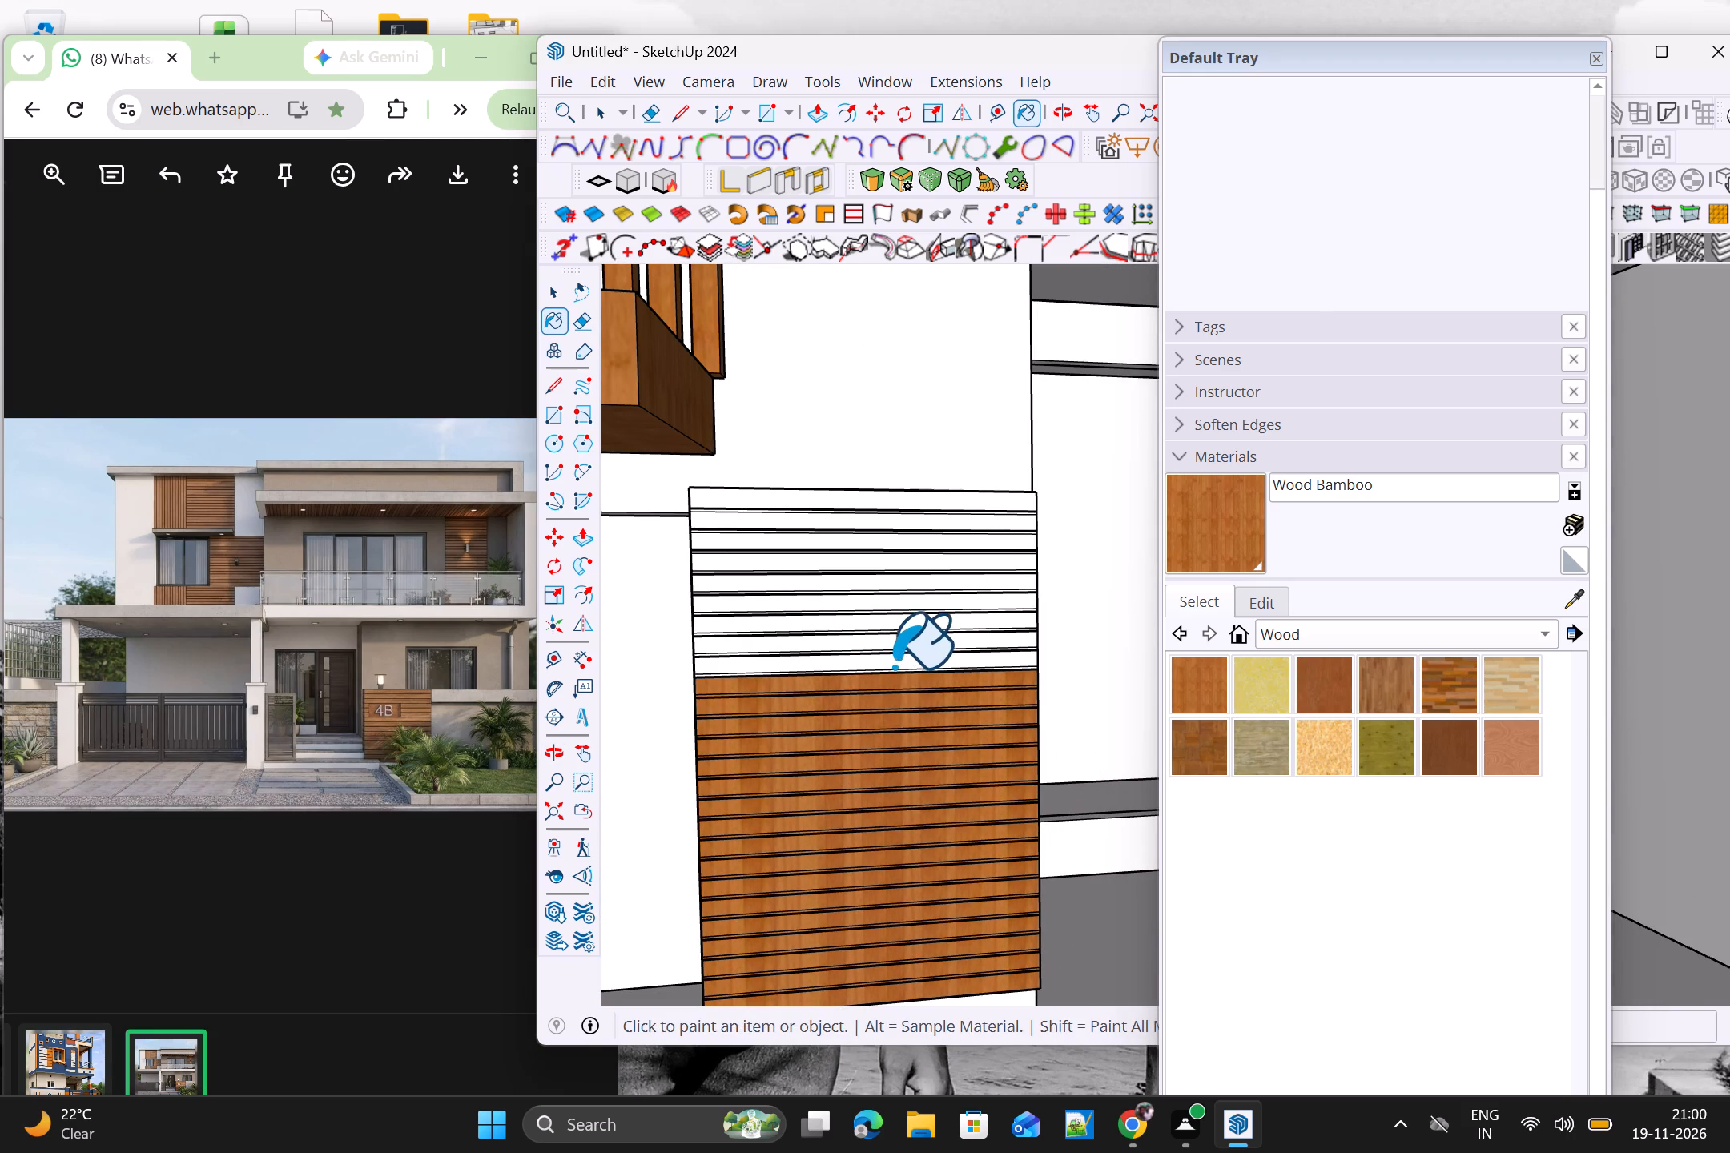
left_click(893, 666)
left_click(898, 648)
left_click(898, 630)
left_click(894, 621)
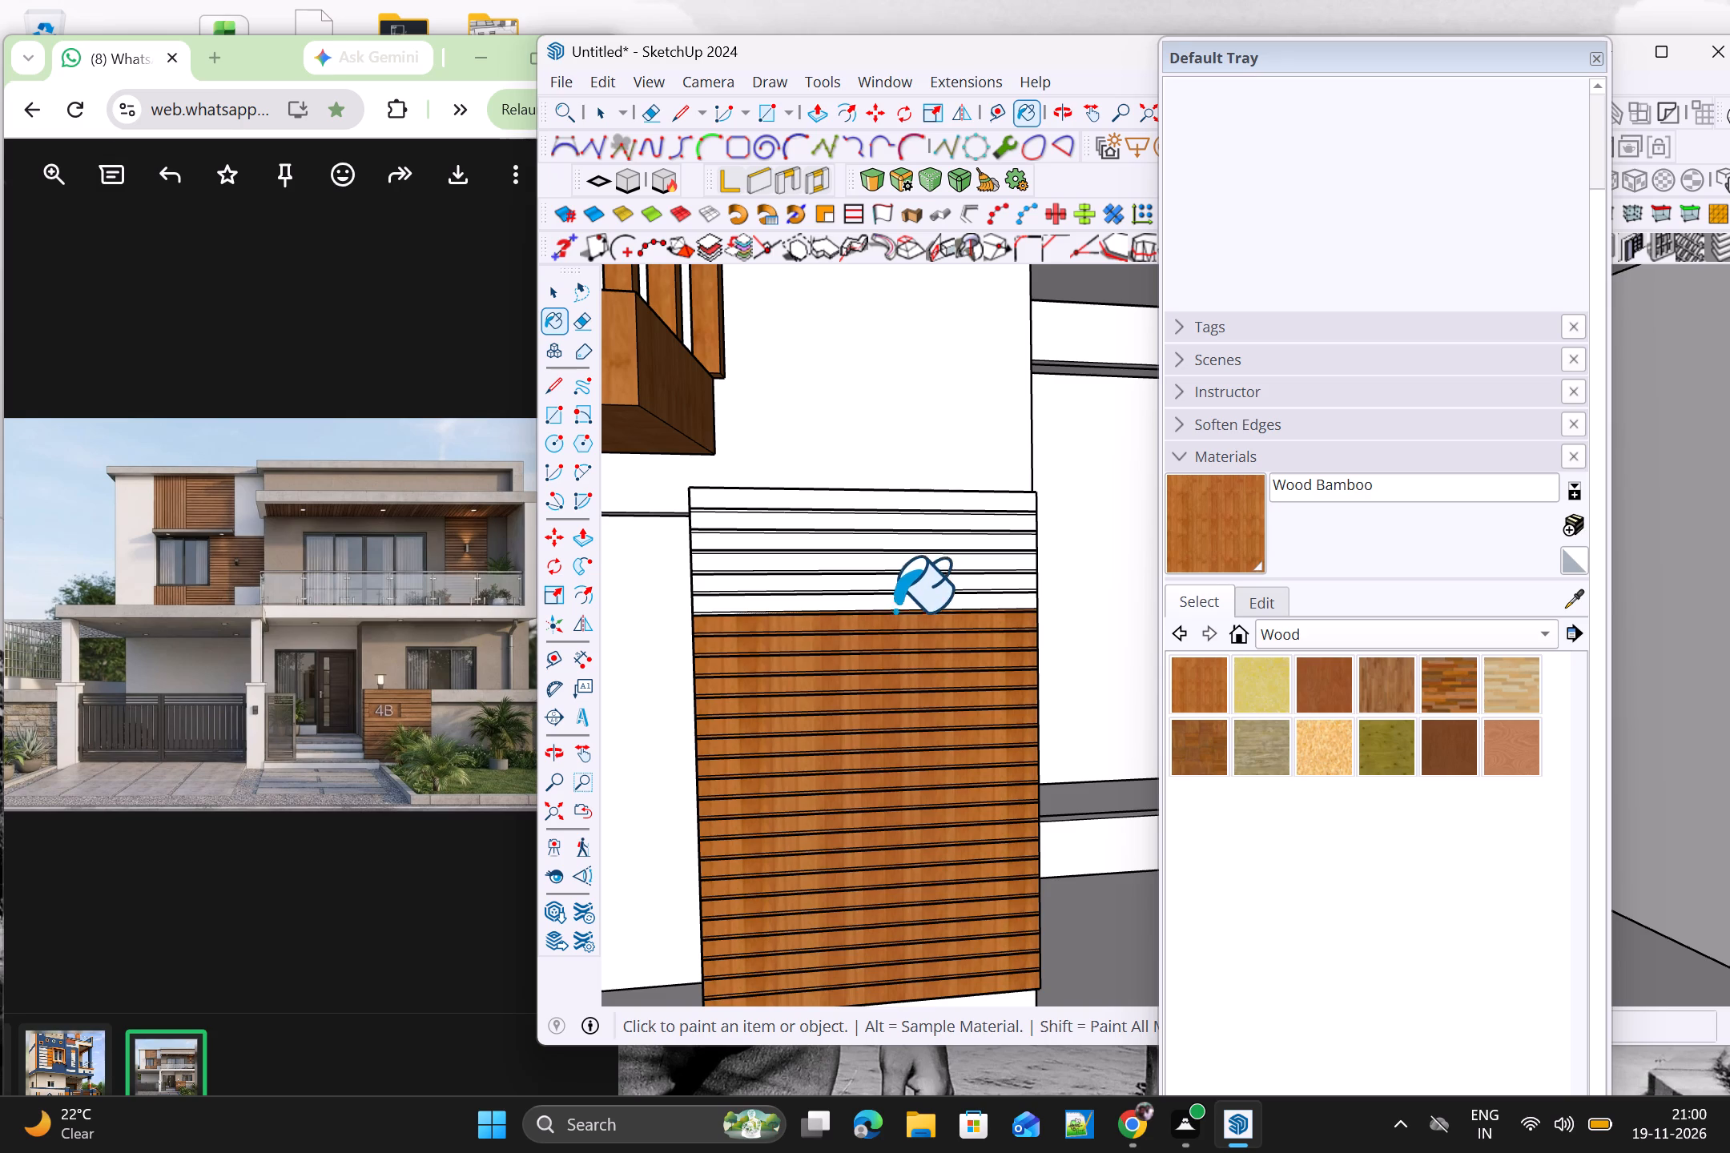
Paint the six topmost horizontal cladding strips beside the front window with Wood Bamboo and leave the Paint Bucket.
left_click(899, 601)
left_click(902, 587)
left_click(903, 565)
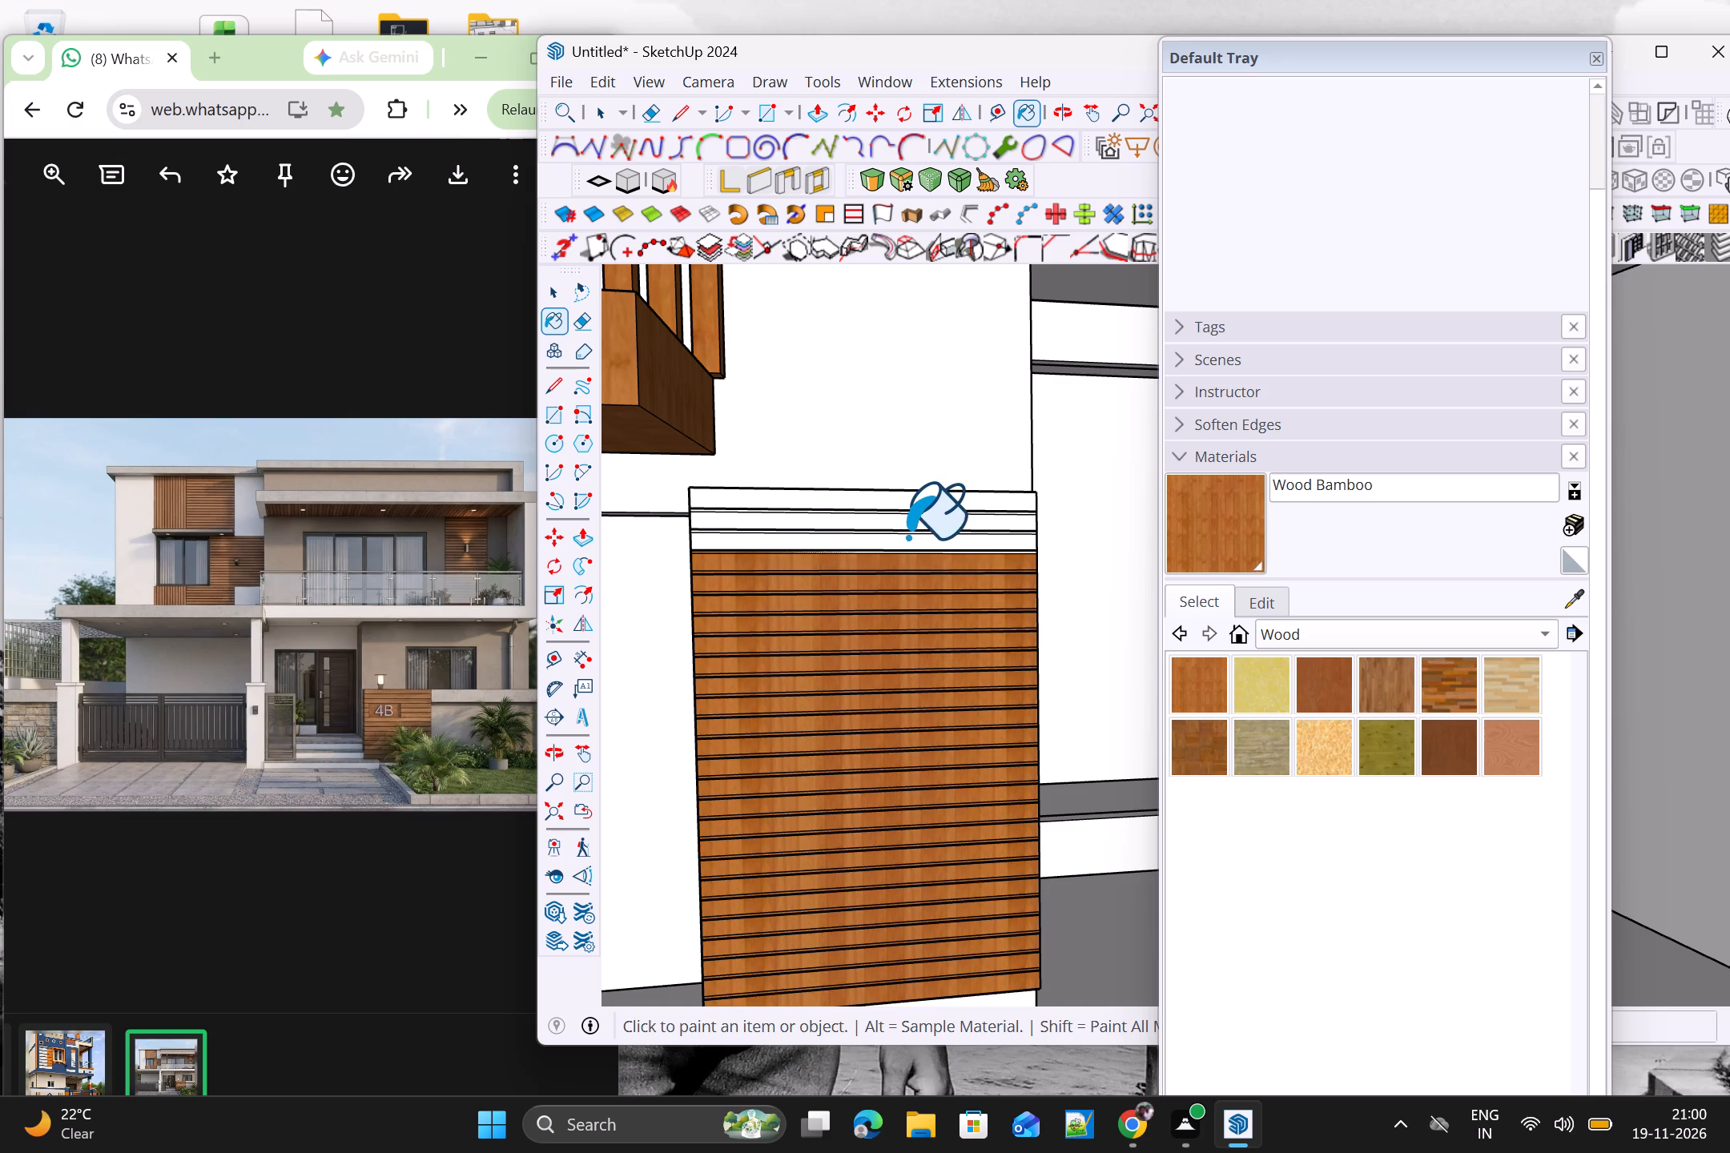
left_click(908, 537)
left_click(904, 519)
left_click(908, 506)
scroll(915, 531, "down", 9)
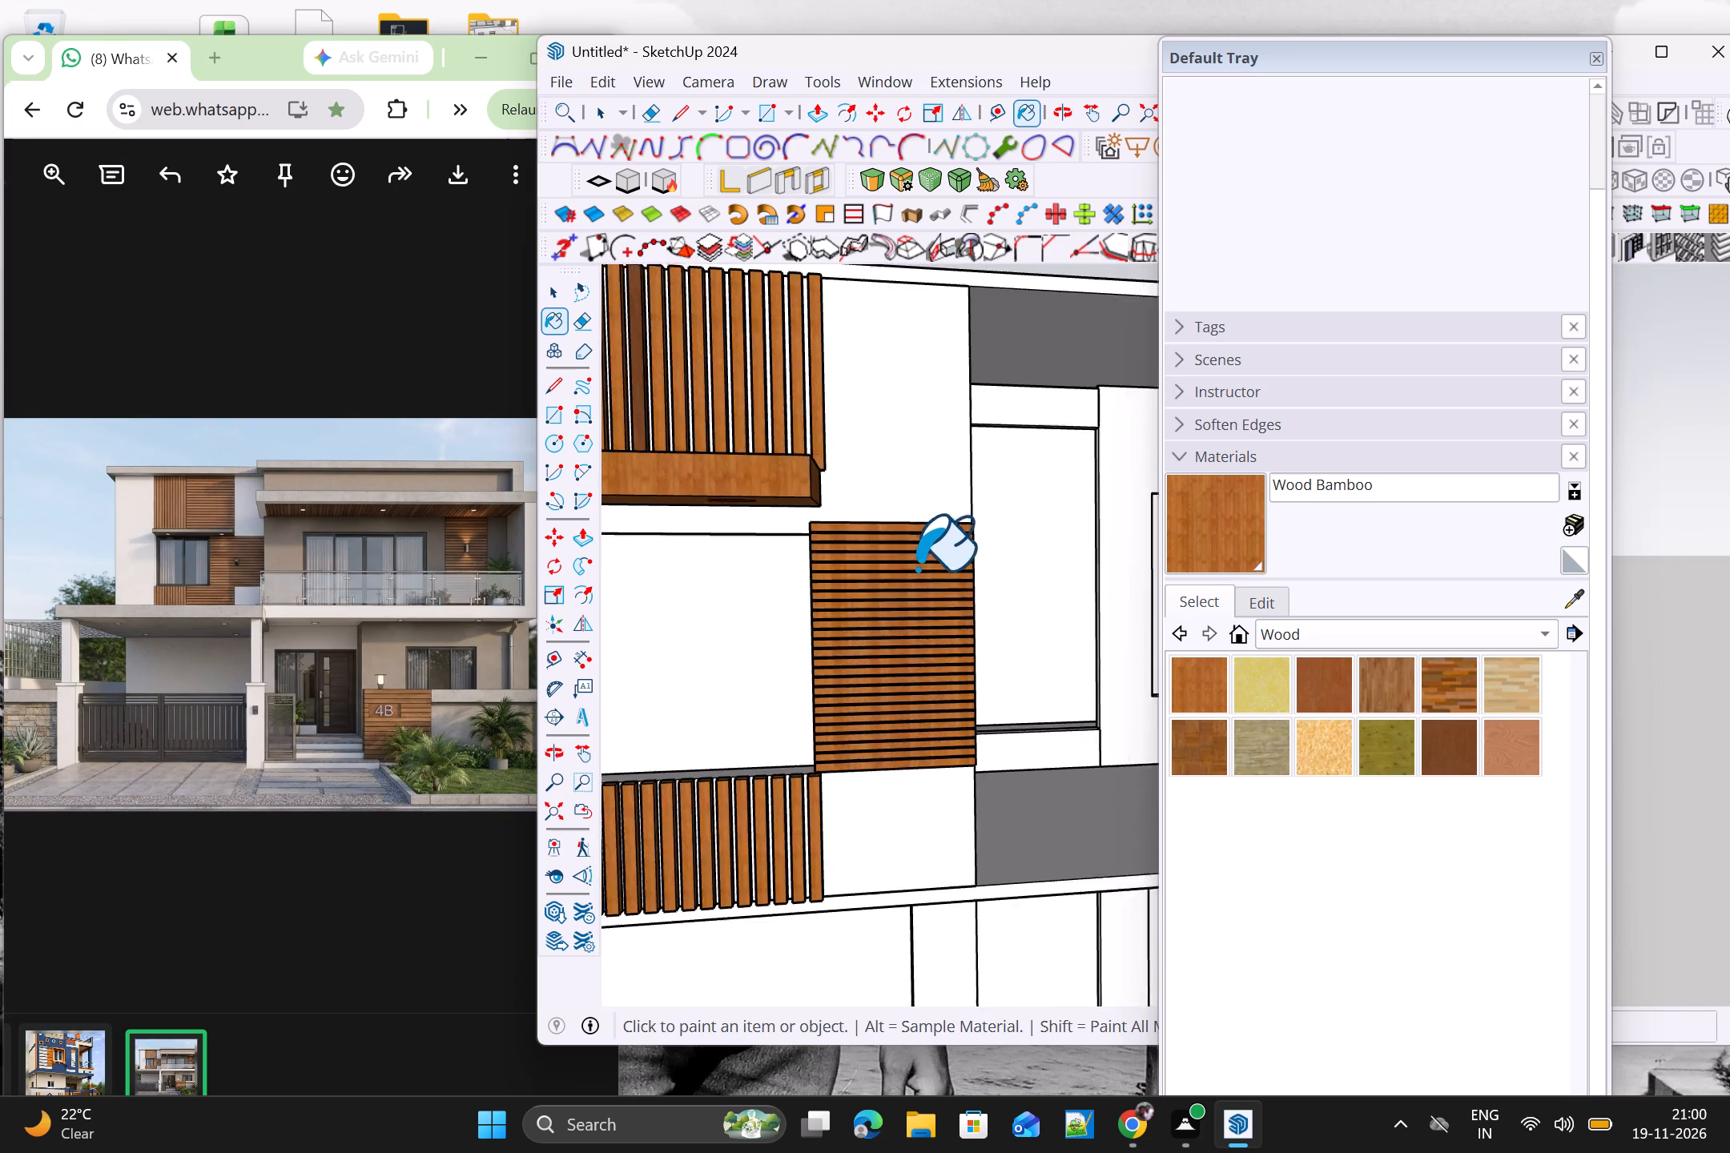
scroll(965, 667, "down", 4)
key("space")
scroll(958, 679, "down", 7)
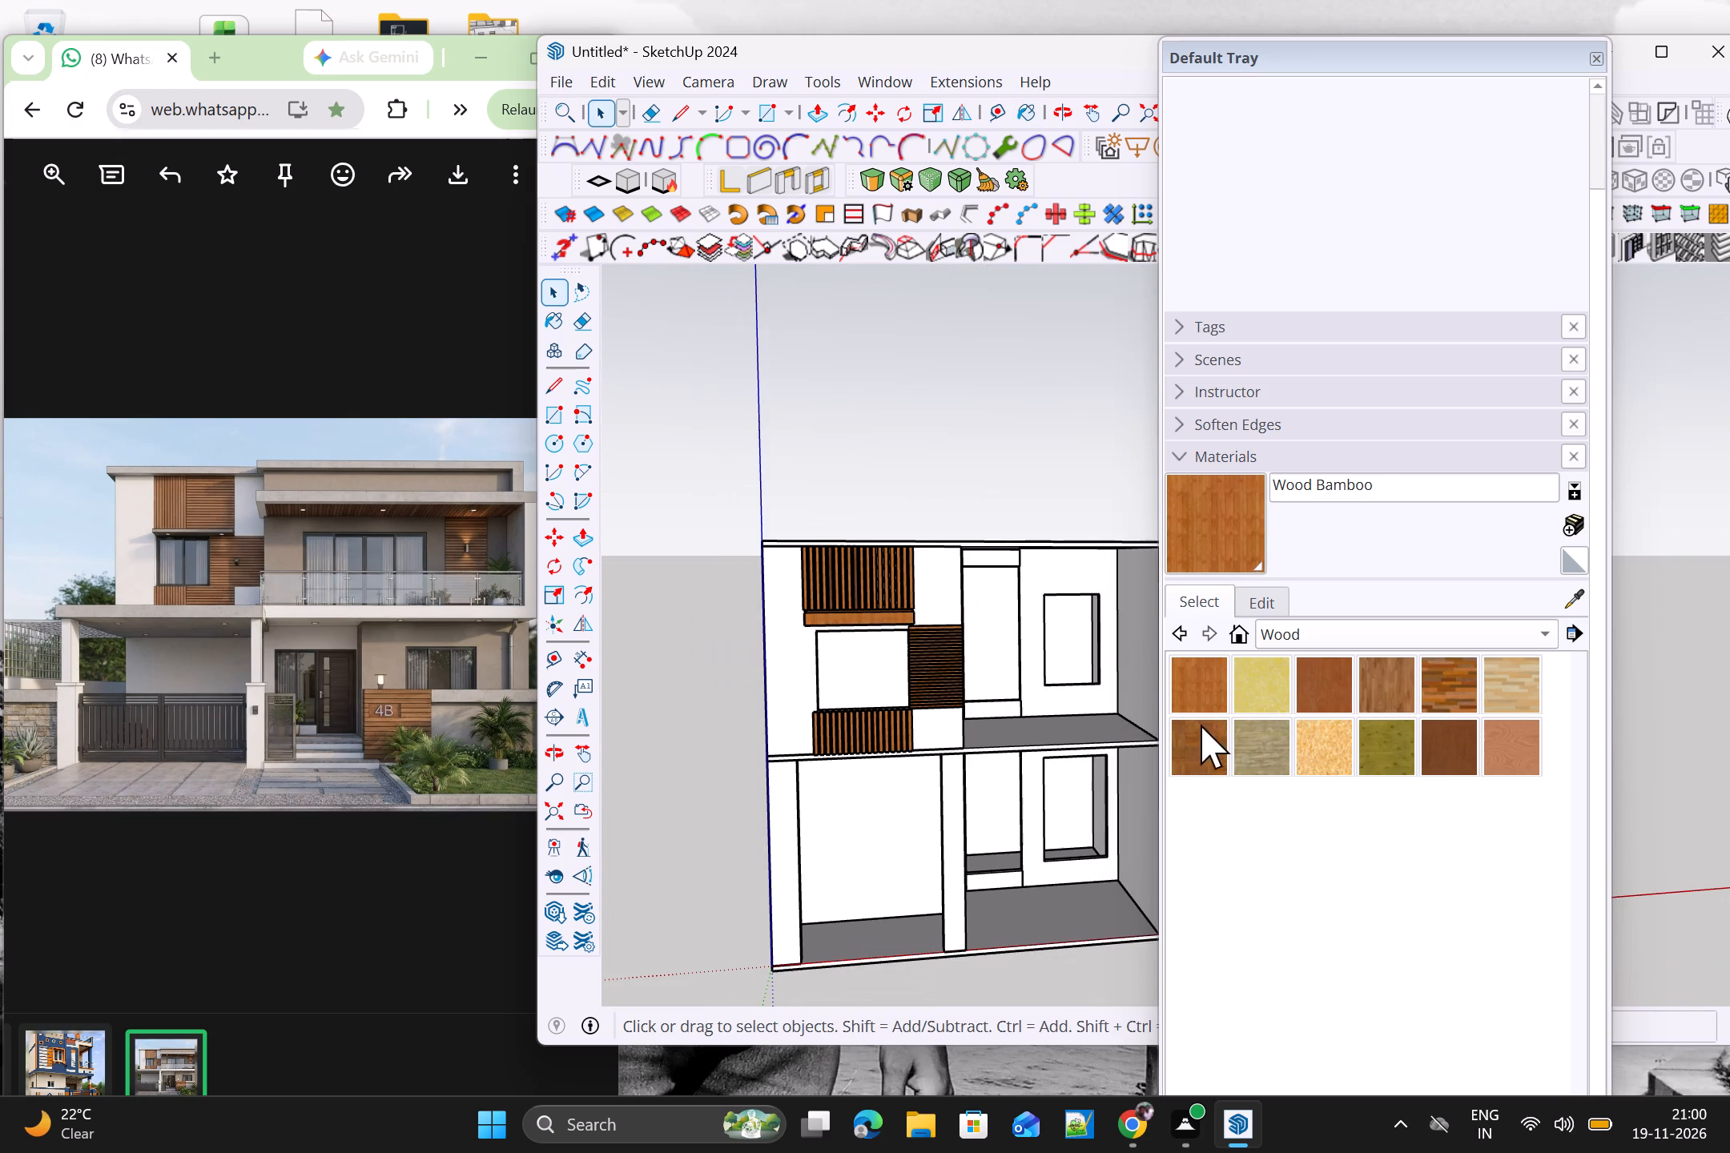
Paint the projecting ledge beneath the upper vertical strips with Wood Veneer 01 and leave the Paint Bucket.
left_click(1451, 747)
scroll(1298, 723, "up", 4)
scroll(927, 661, "up", 1)
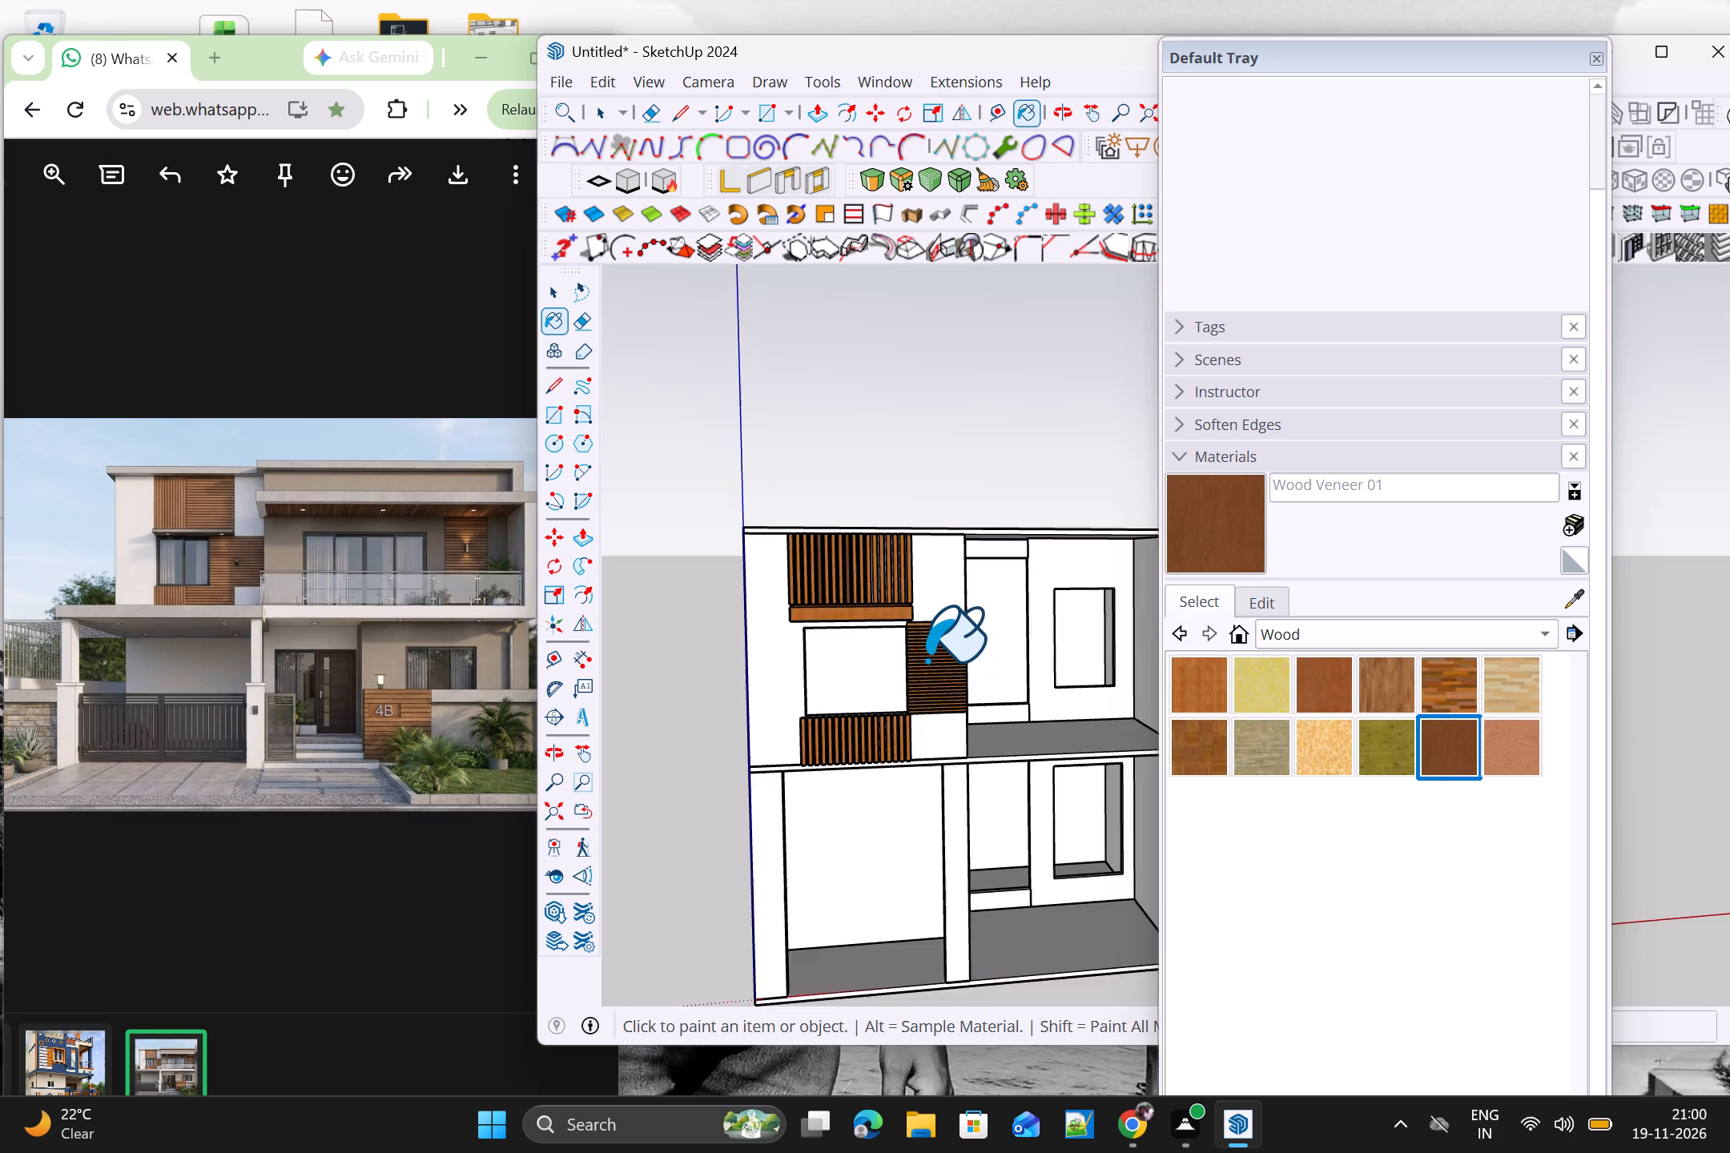
scroll(926, 661, "up", 5)
left_click(867, 593)
scroll(879, 597, "down", 4)
key("space")
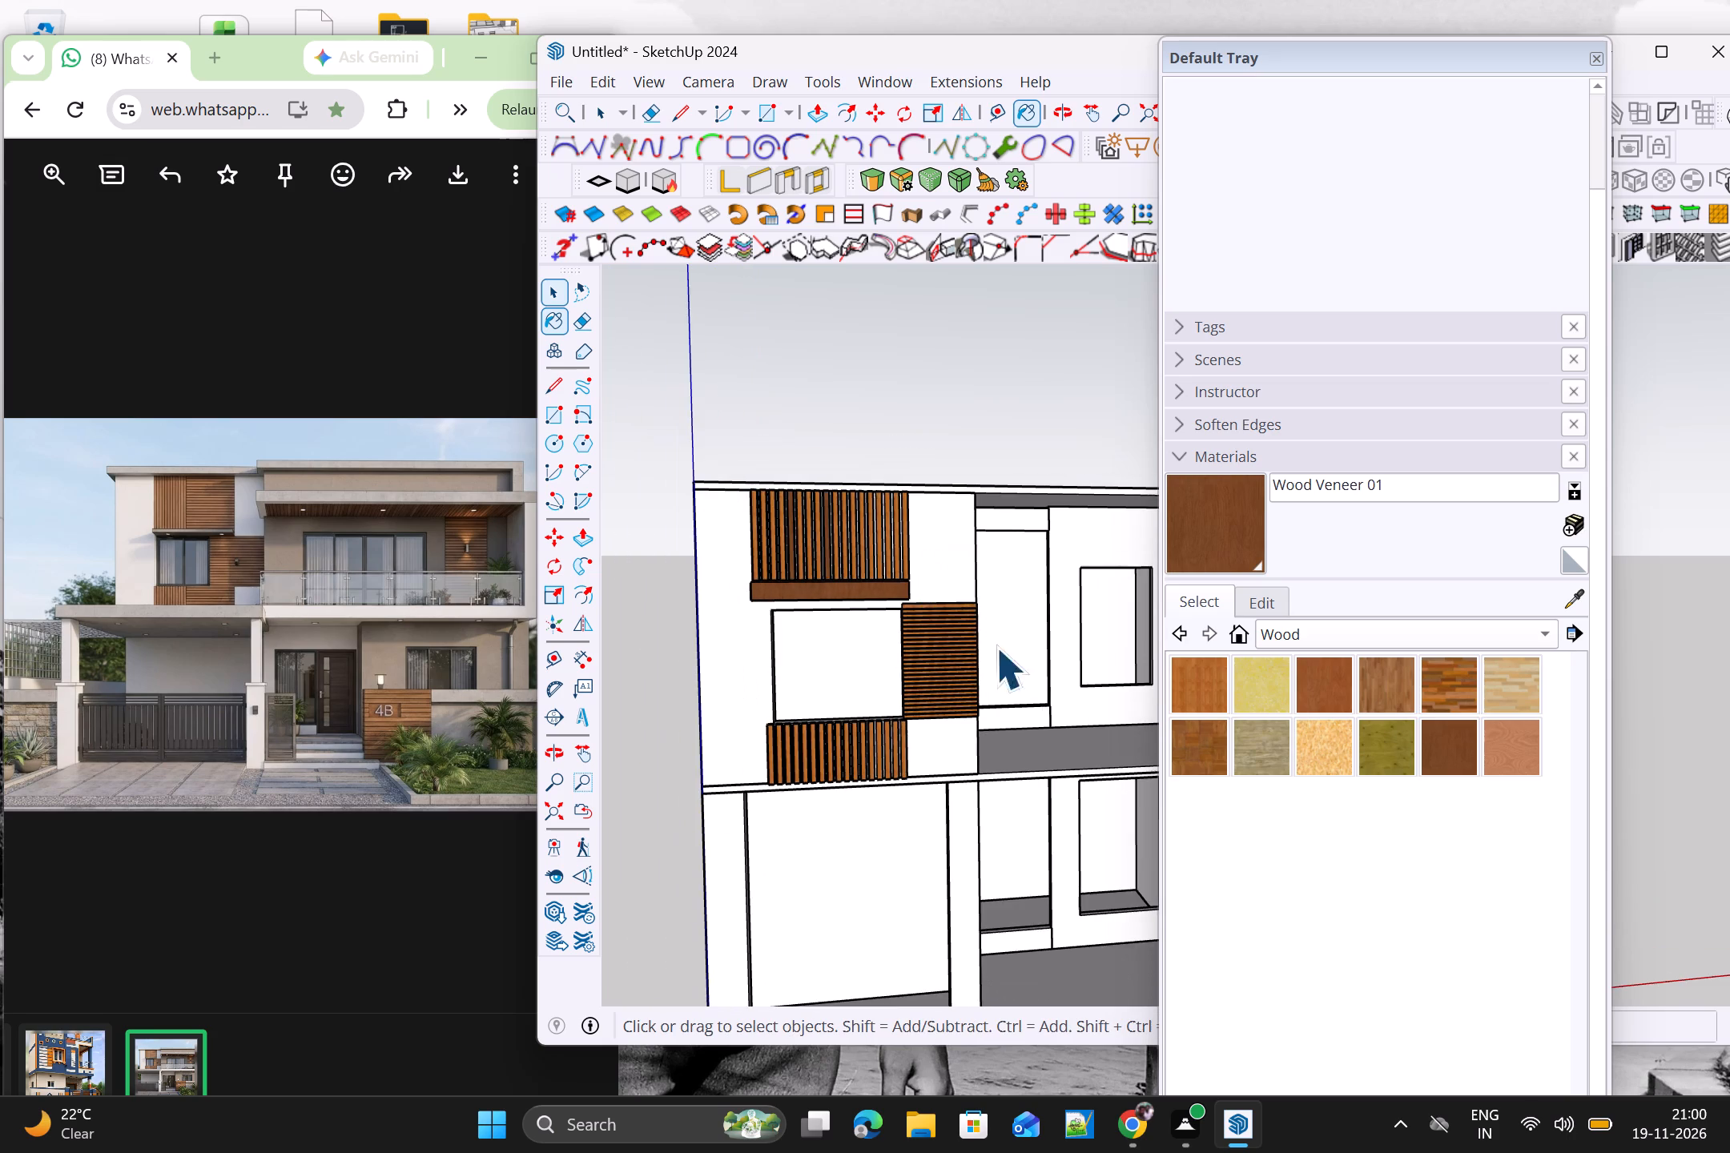
Open the veneered ledge group for editing from below, where its underside carries two circles.
scroll(1040, 678, "down", 8)
left_click(1673, 804)
middle_click_drag(1646, 838, 1627, 842)
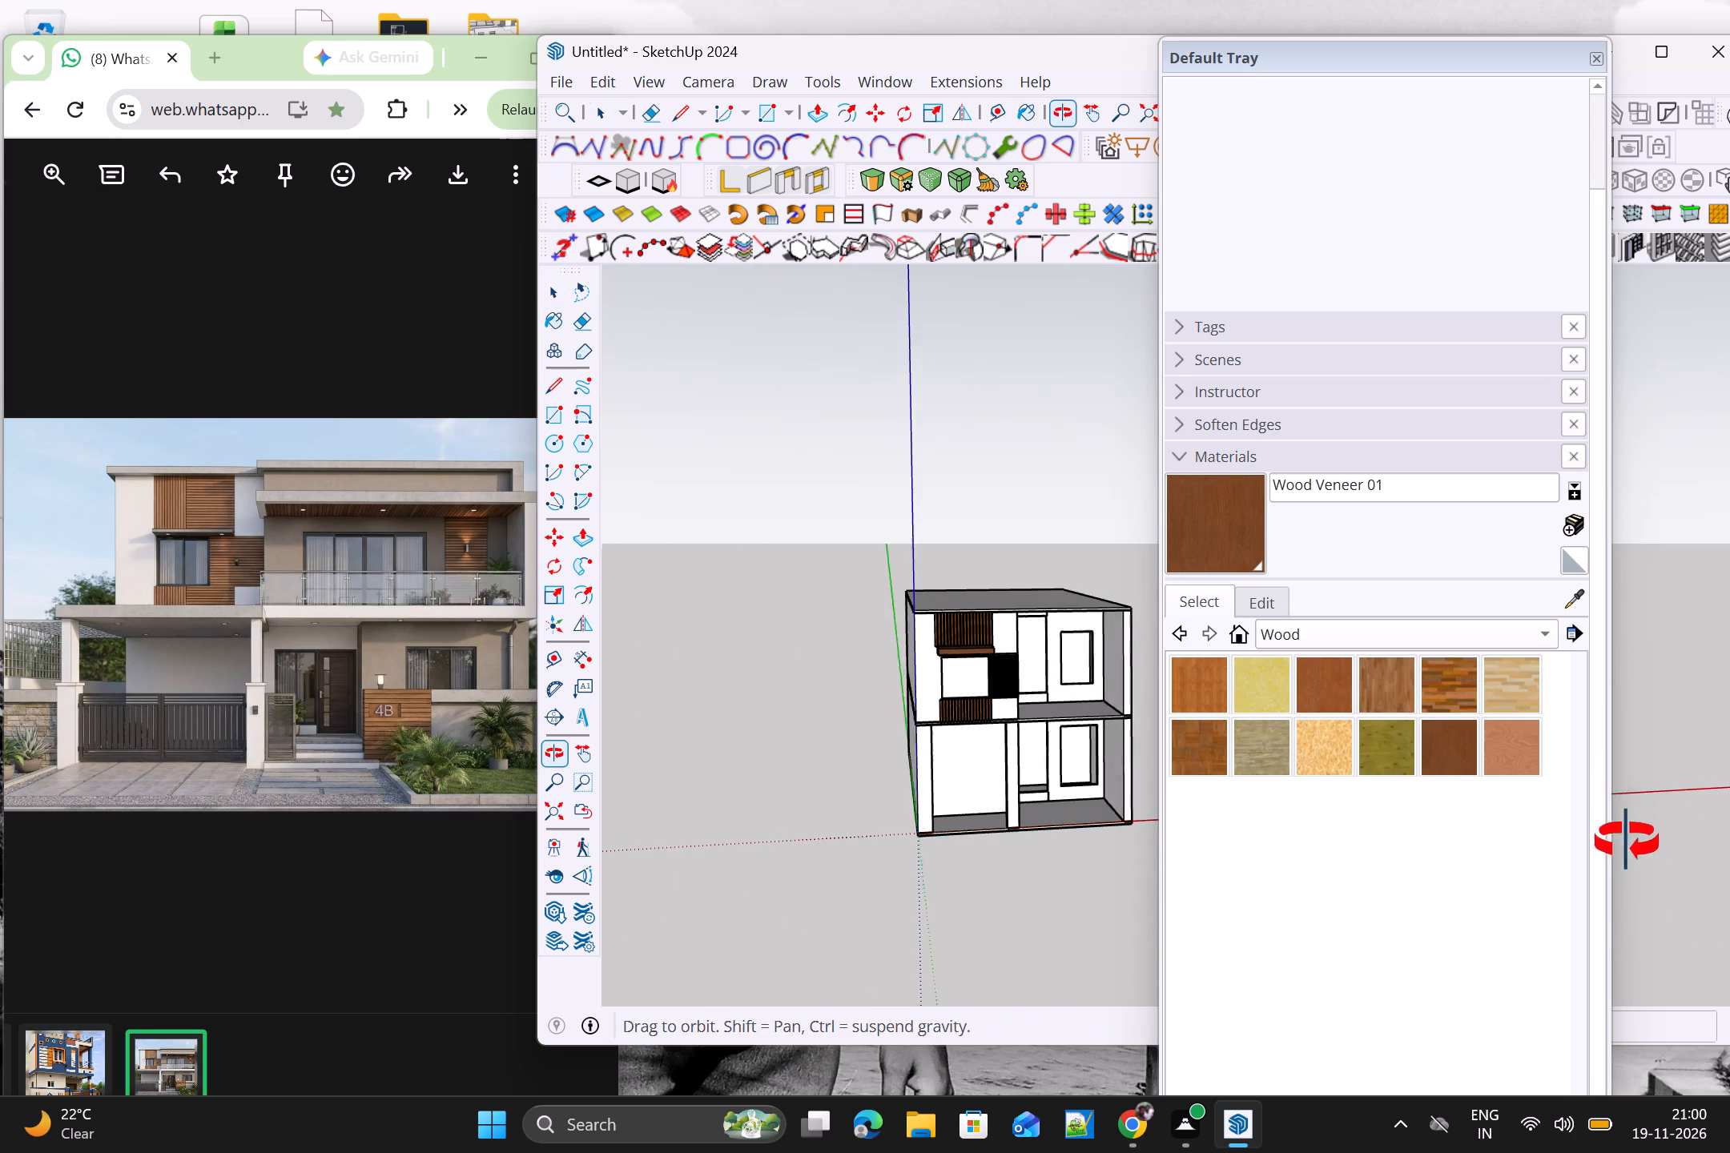
middle_click_drag(1627, 842, 1489, 782)
scroll(1090, 736, "up", 4)
middle_click_drag(1008, 722, 1051, 556)
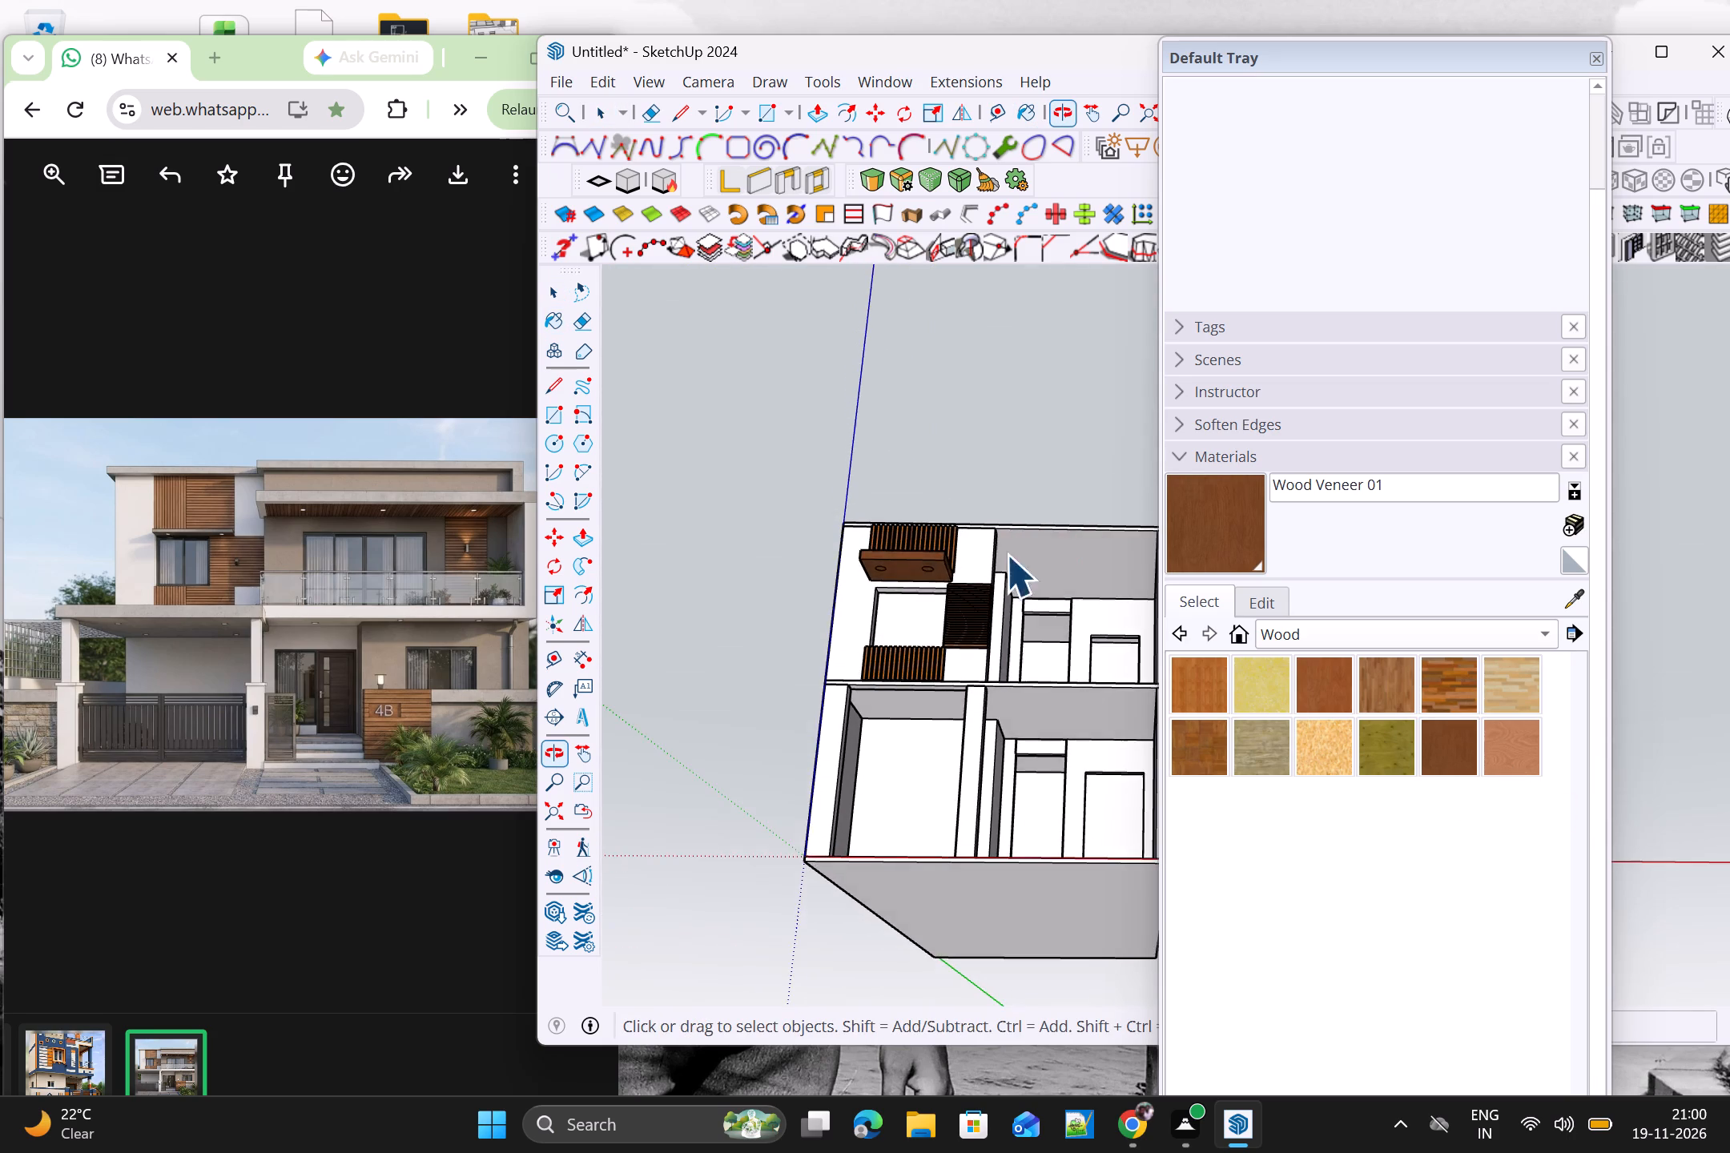
scroll(871, 544, "up", 11)
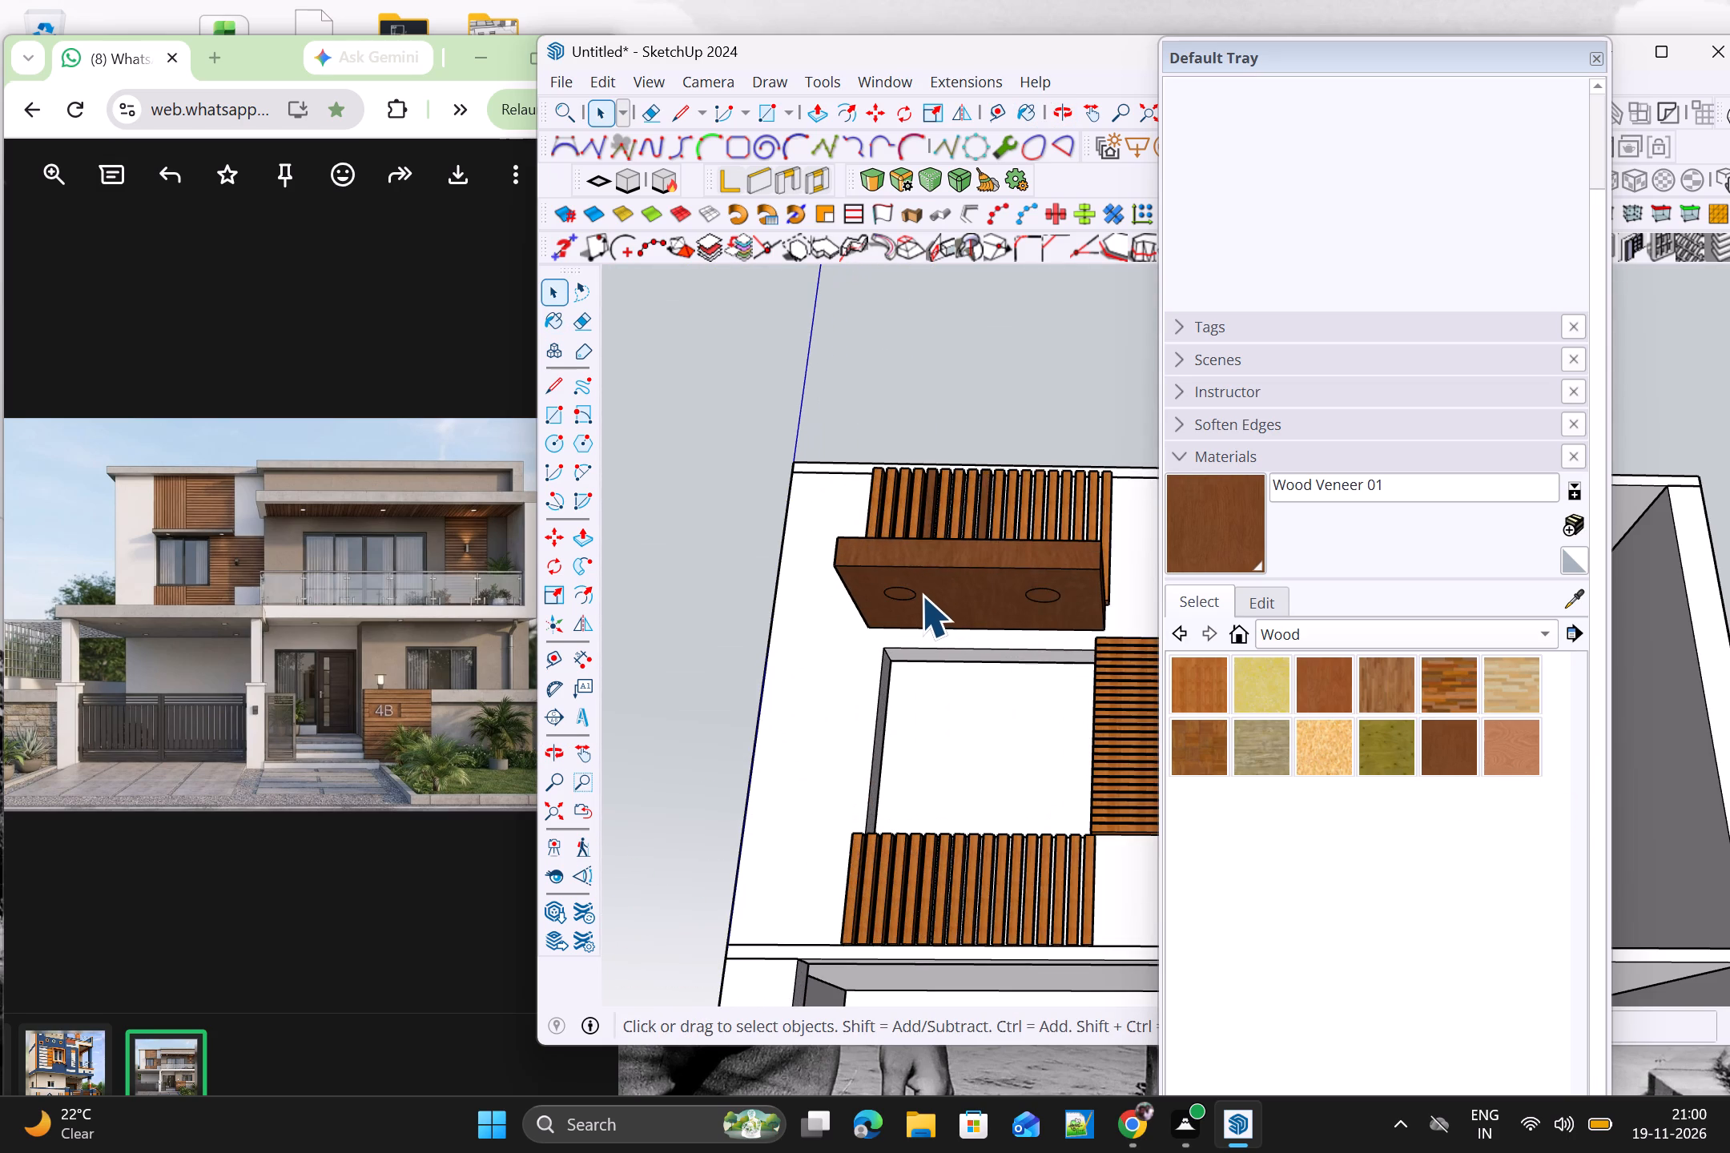
scroll(923, 580, "up", 5)
middle_click_drag(920, 586, 969, 559)
scroll(875, 602, "up", 3)
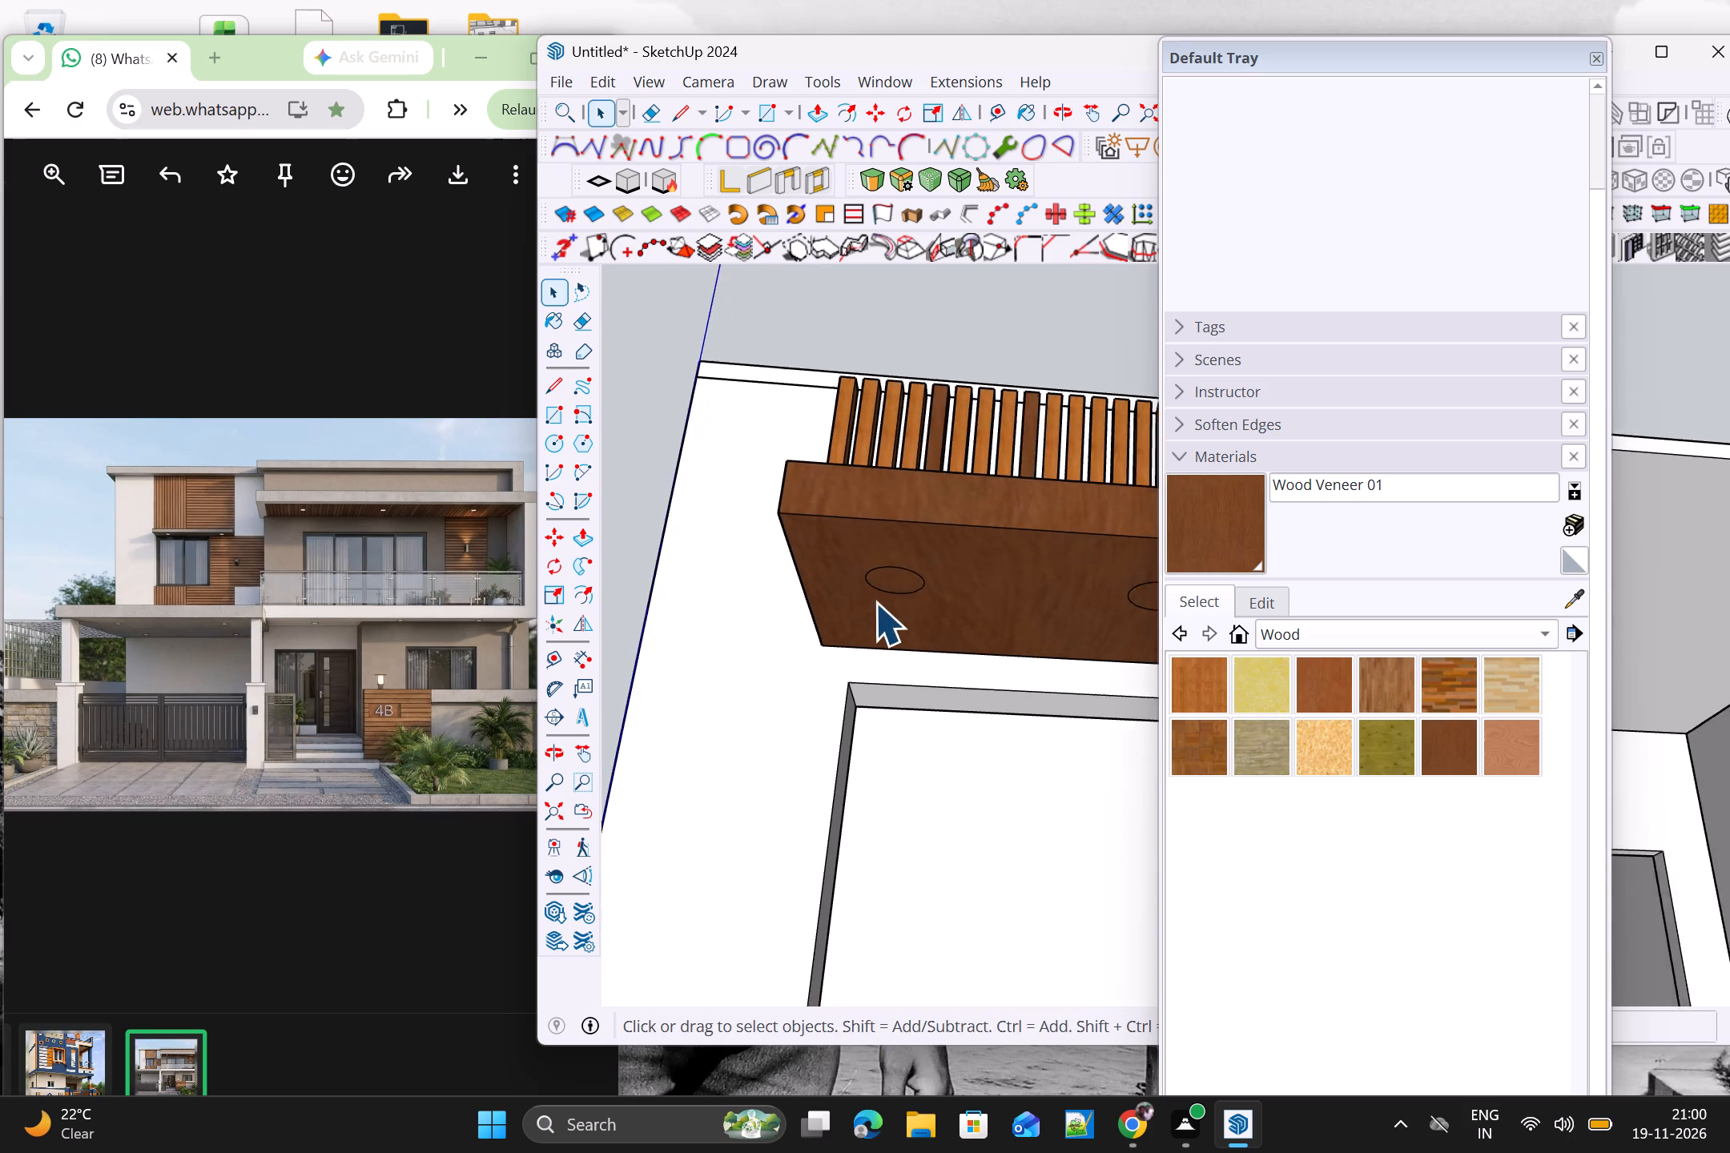
left_click(899, 589)
scroll(898, 590, "down", 2)
triple_click(898, 590)
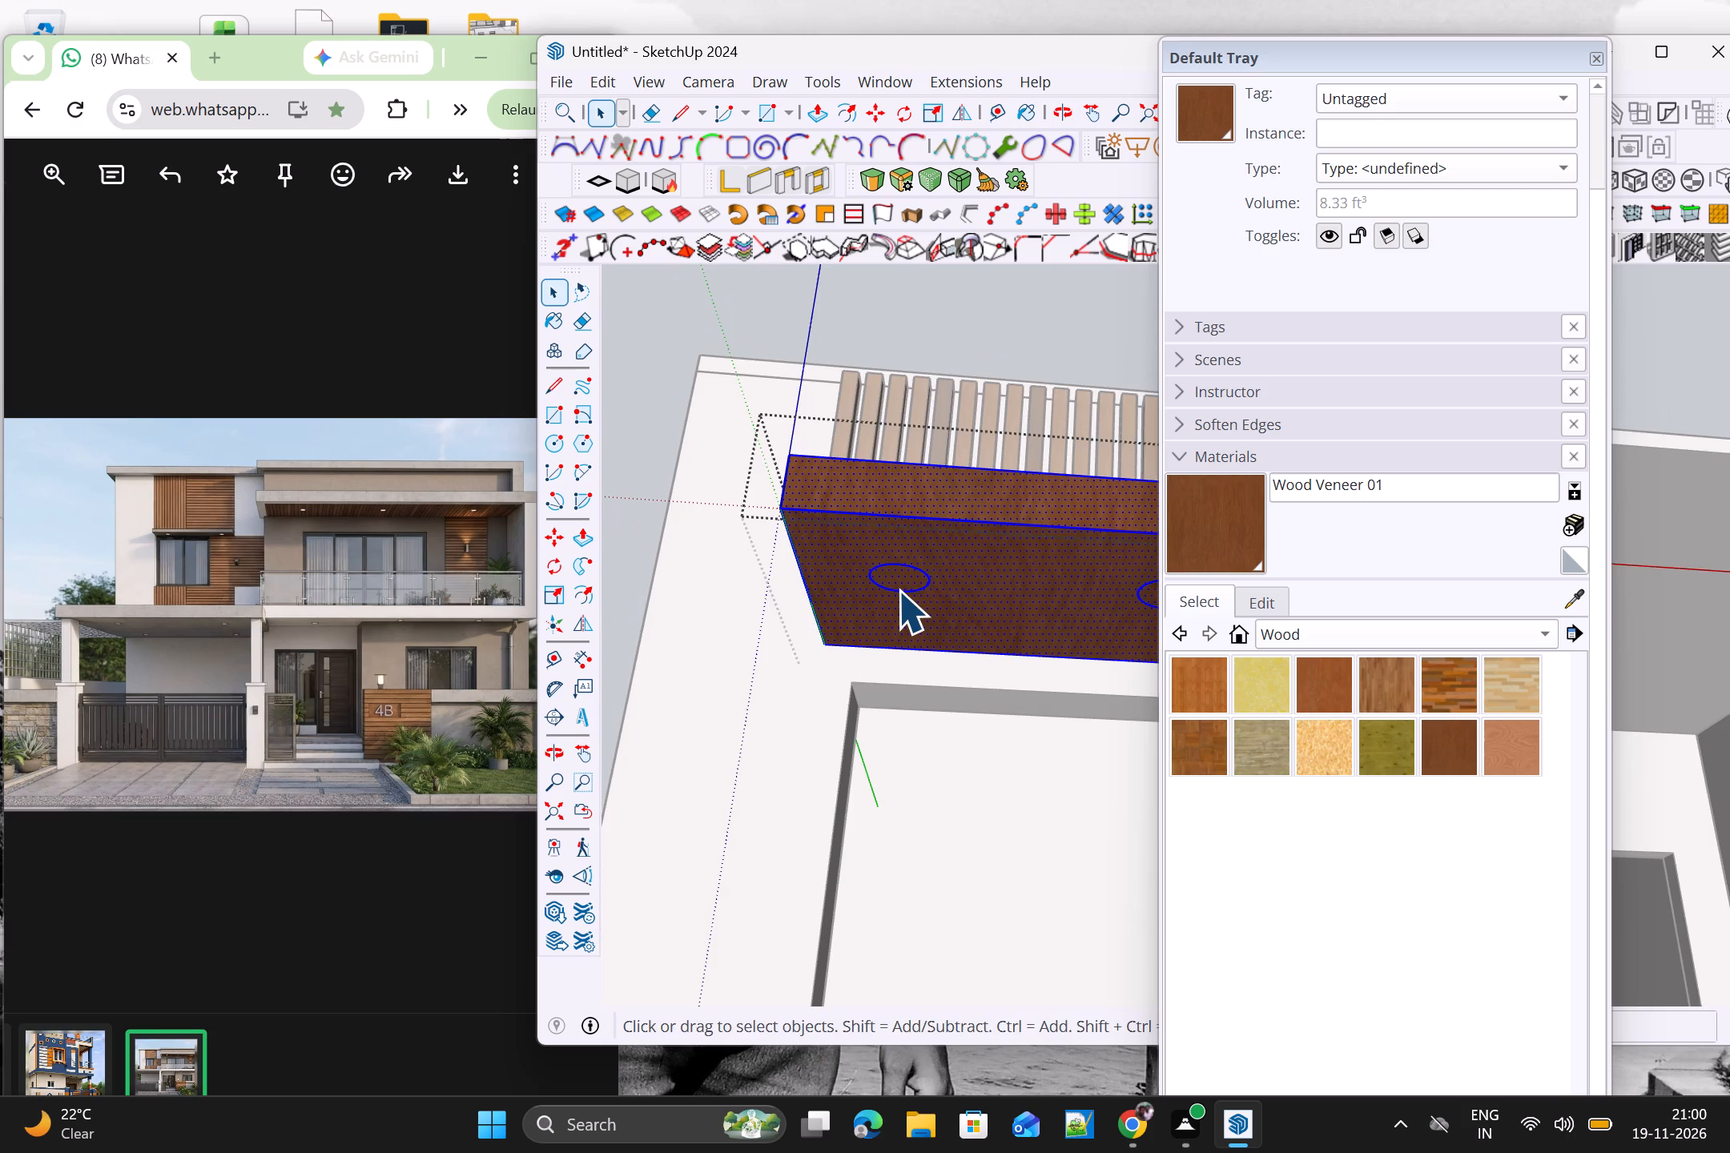
left_click(898, 590)
Select both circular faces under the ledge, create a V-Ray Emissive material and apply it to them.
triple_click(907, 587)
left_click(907, 587)
double_click(907, 587)
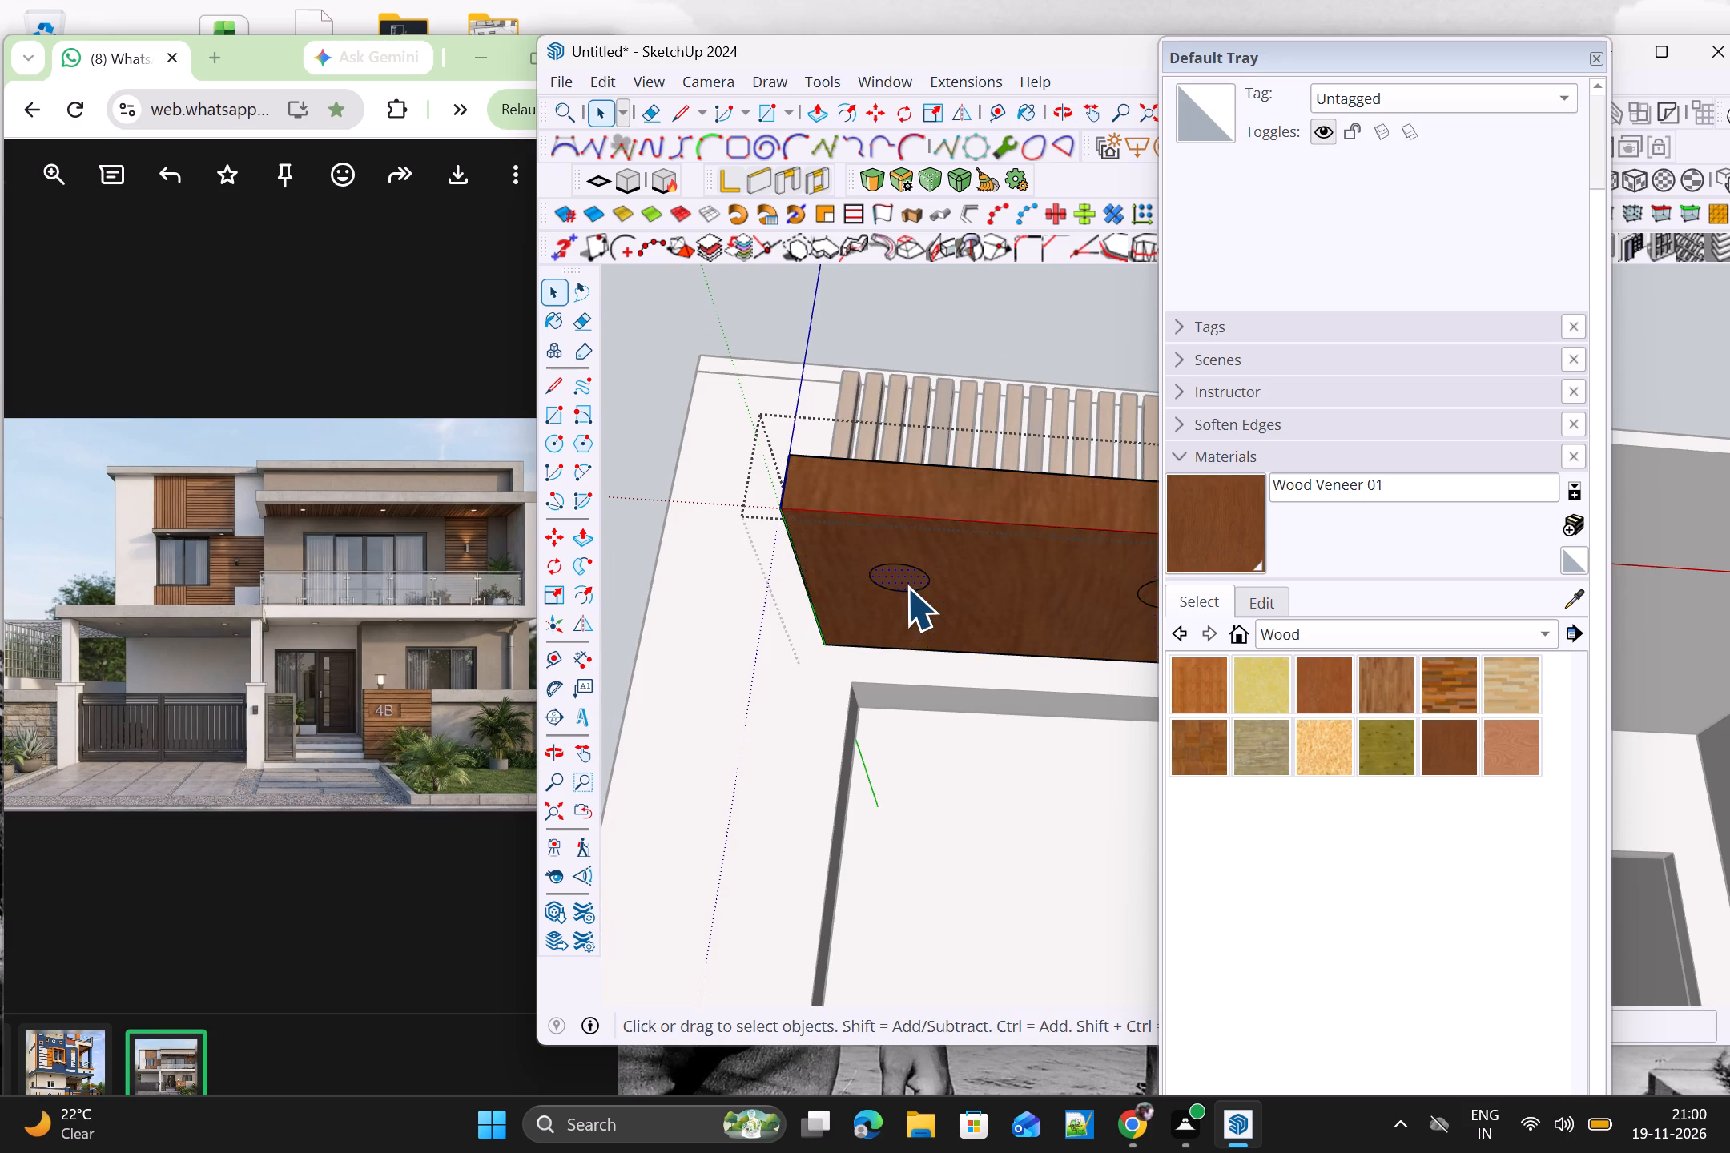
scroll(907, 587, "down", 4)
middle_click_drag(905, 587, 792, 597, "shift")
scroll(805, 595, "up", 1, "shift")
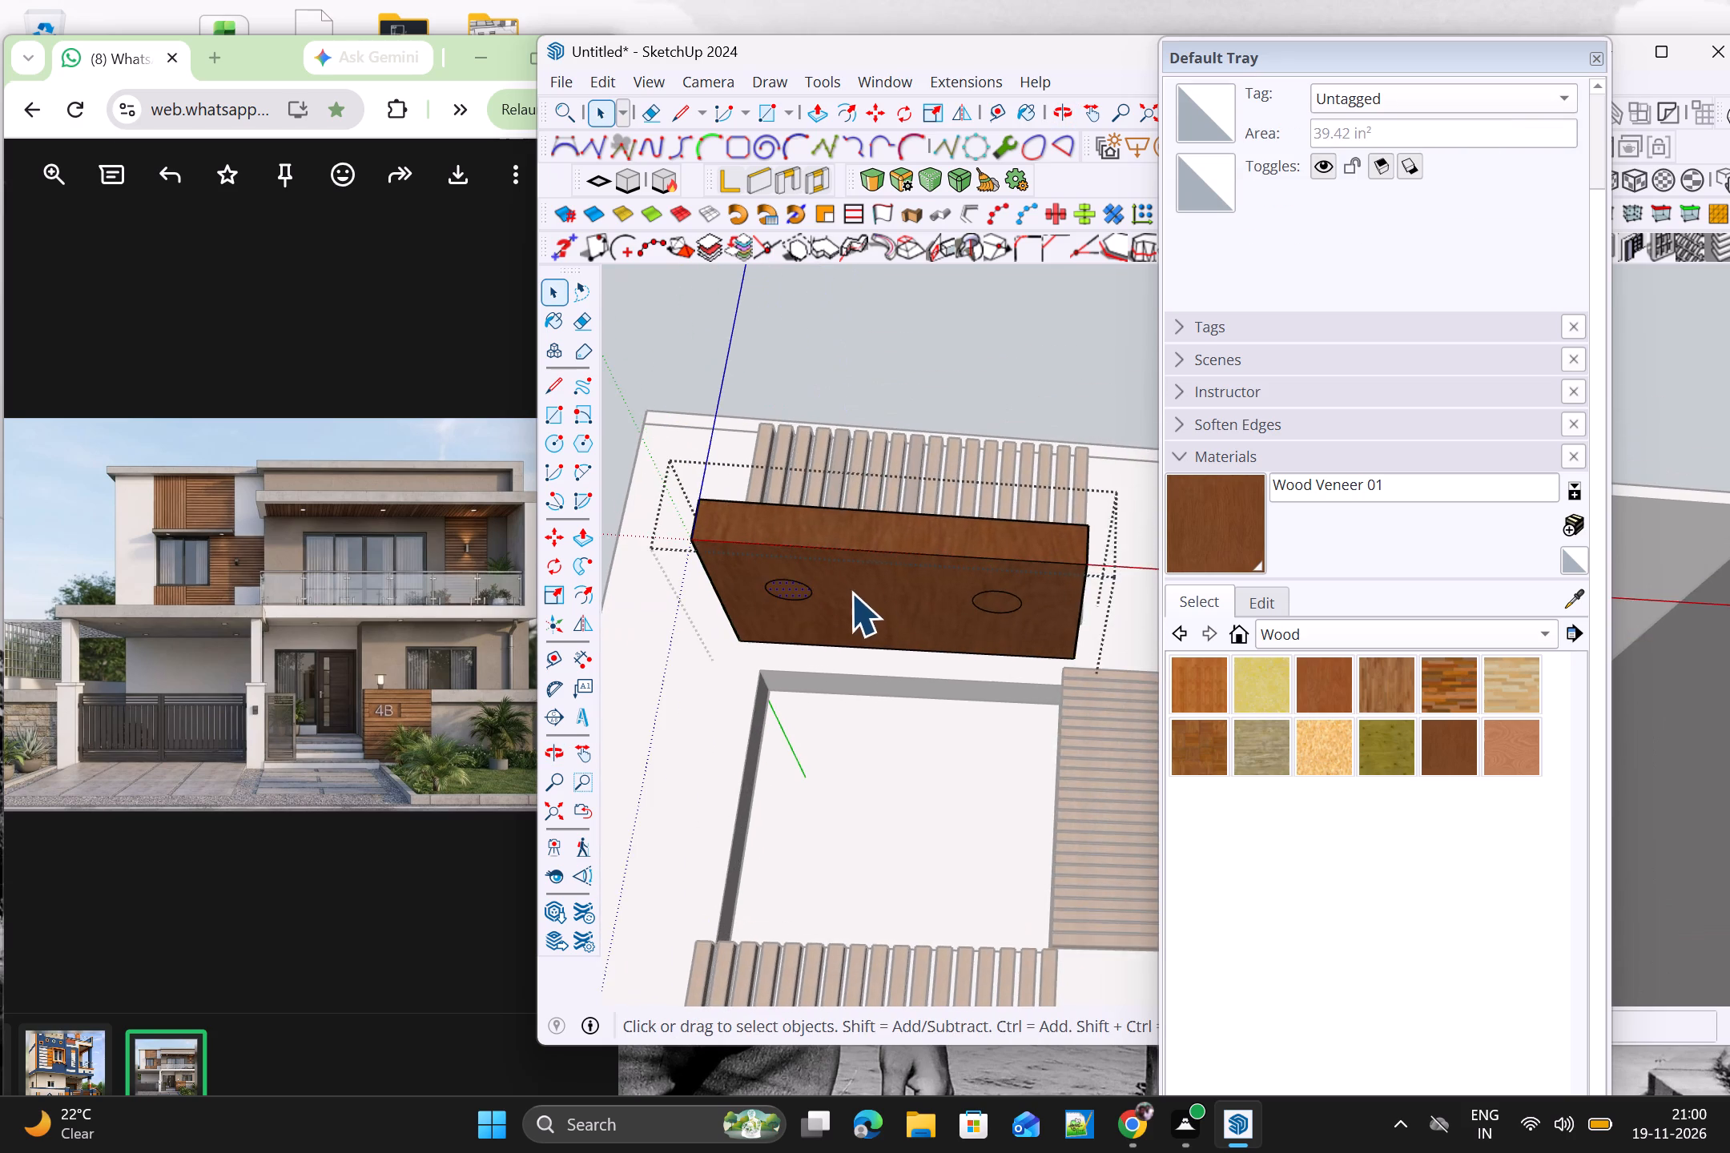
scroll(931, 617, "up", 4)
left_click(1032, 593, "shift")
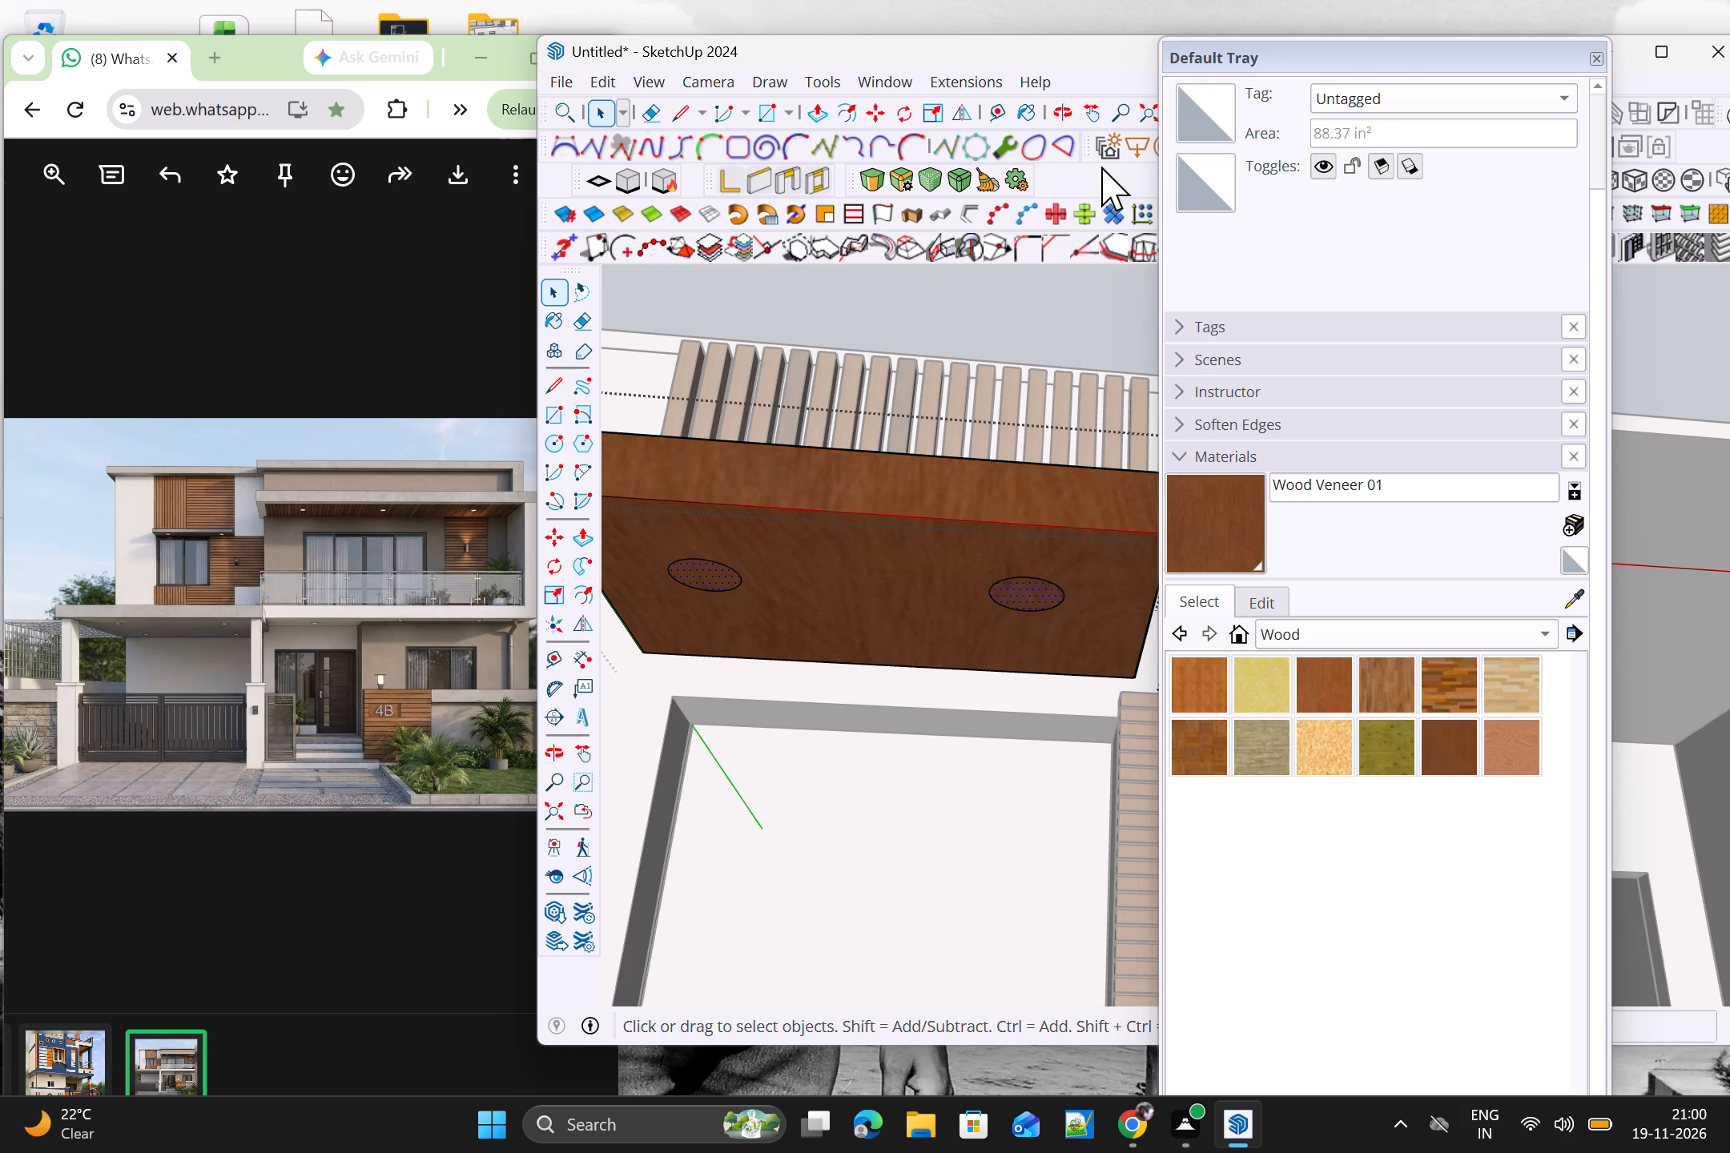
left_click(1595, 64)
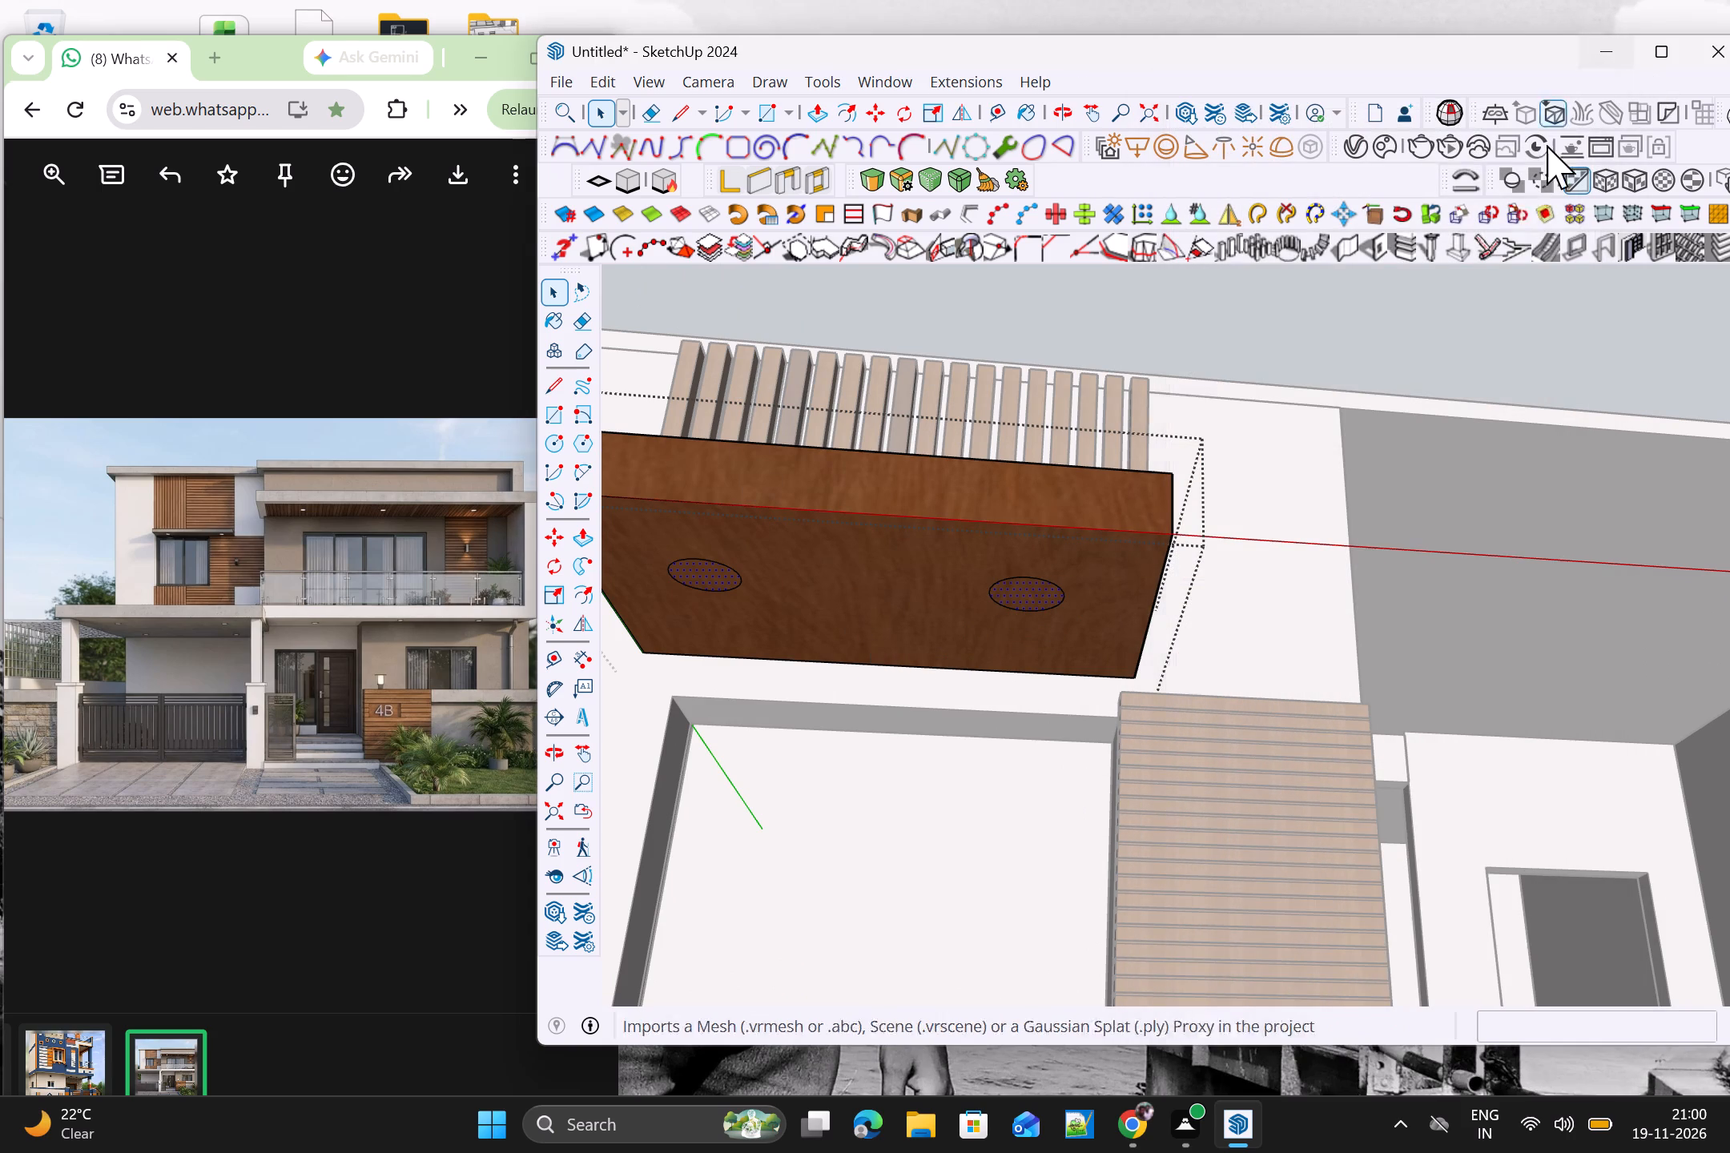
left_click(1366, 152)
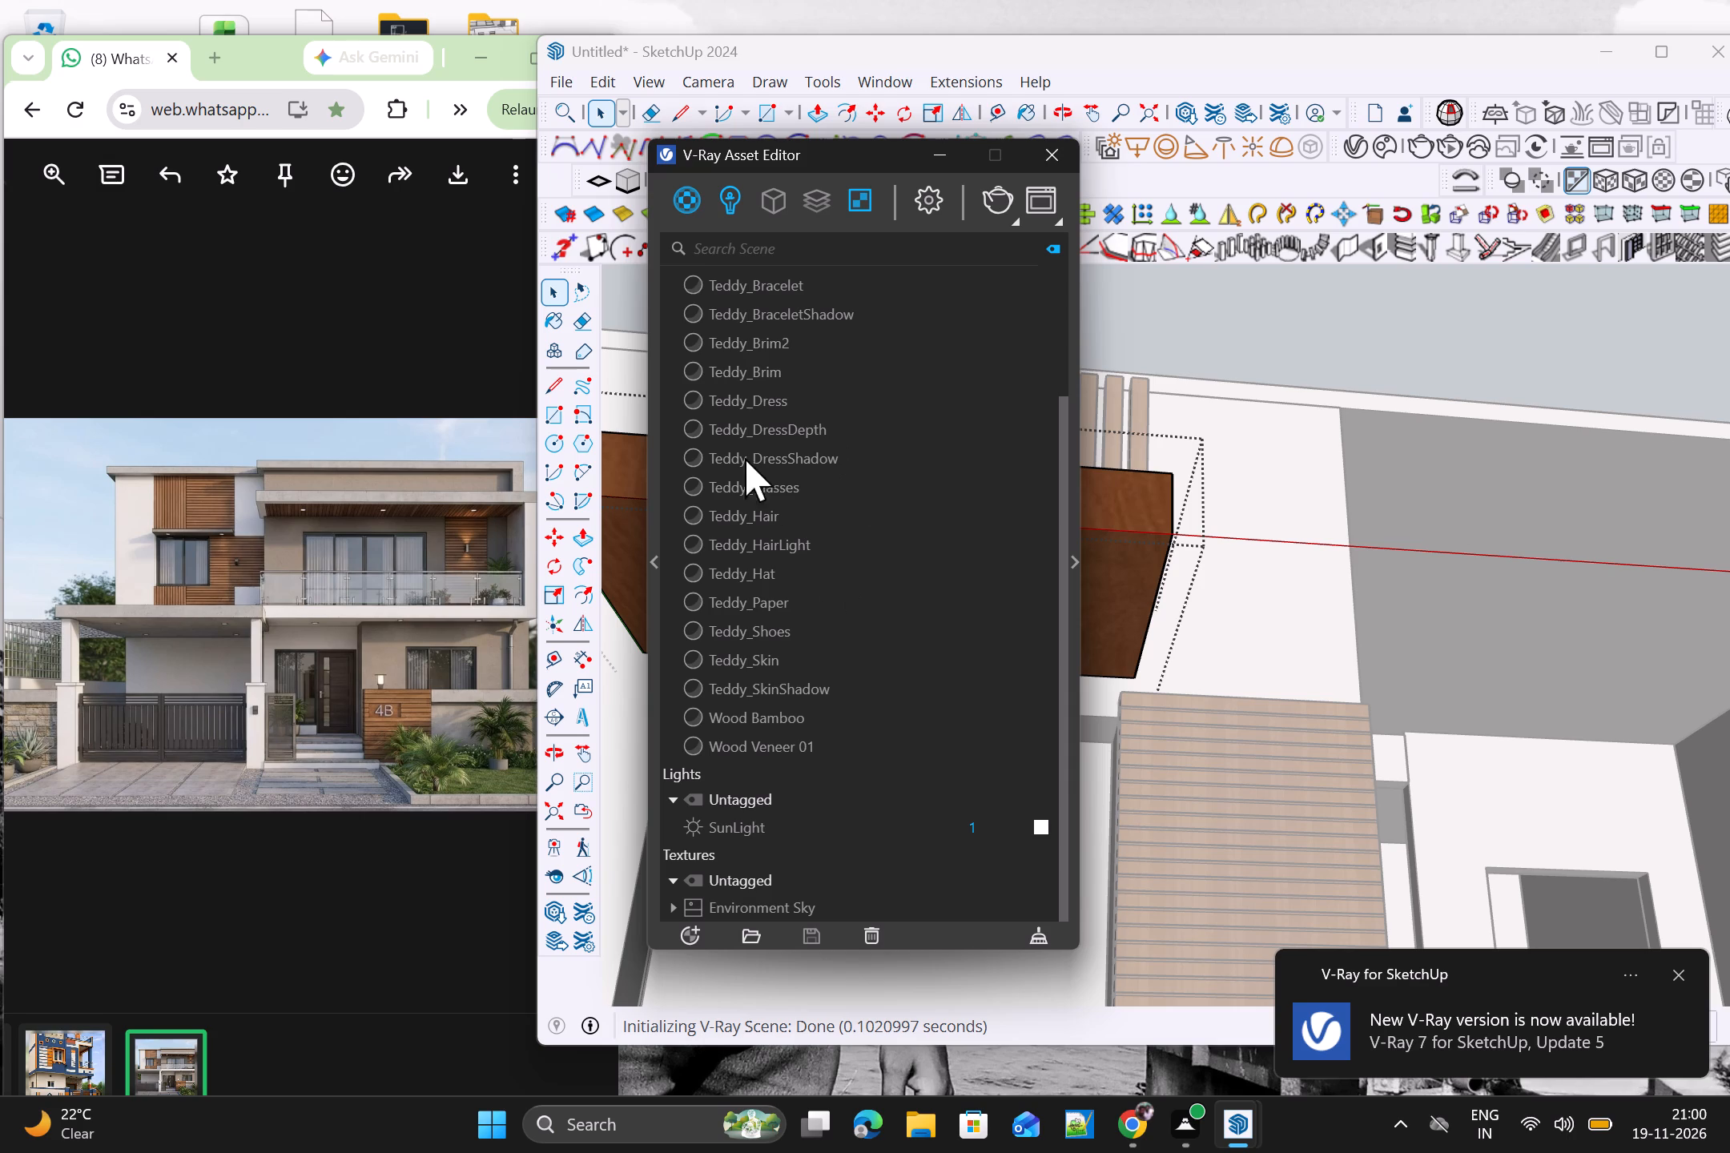
right_click(688, 204)
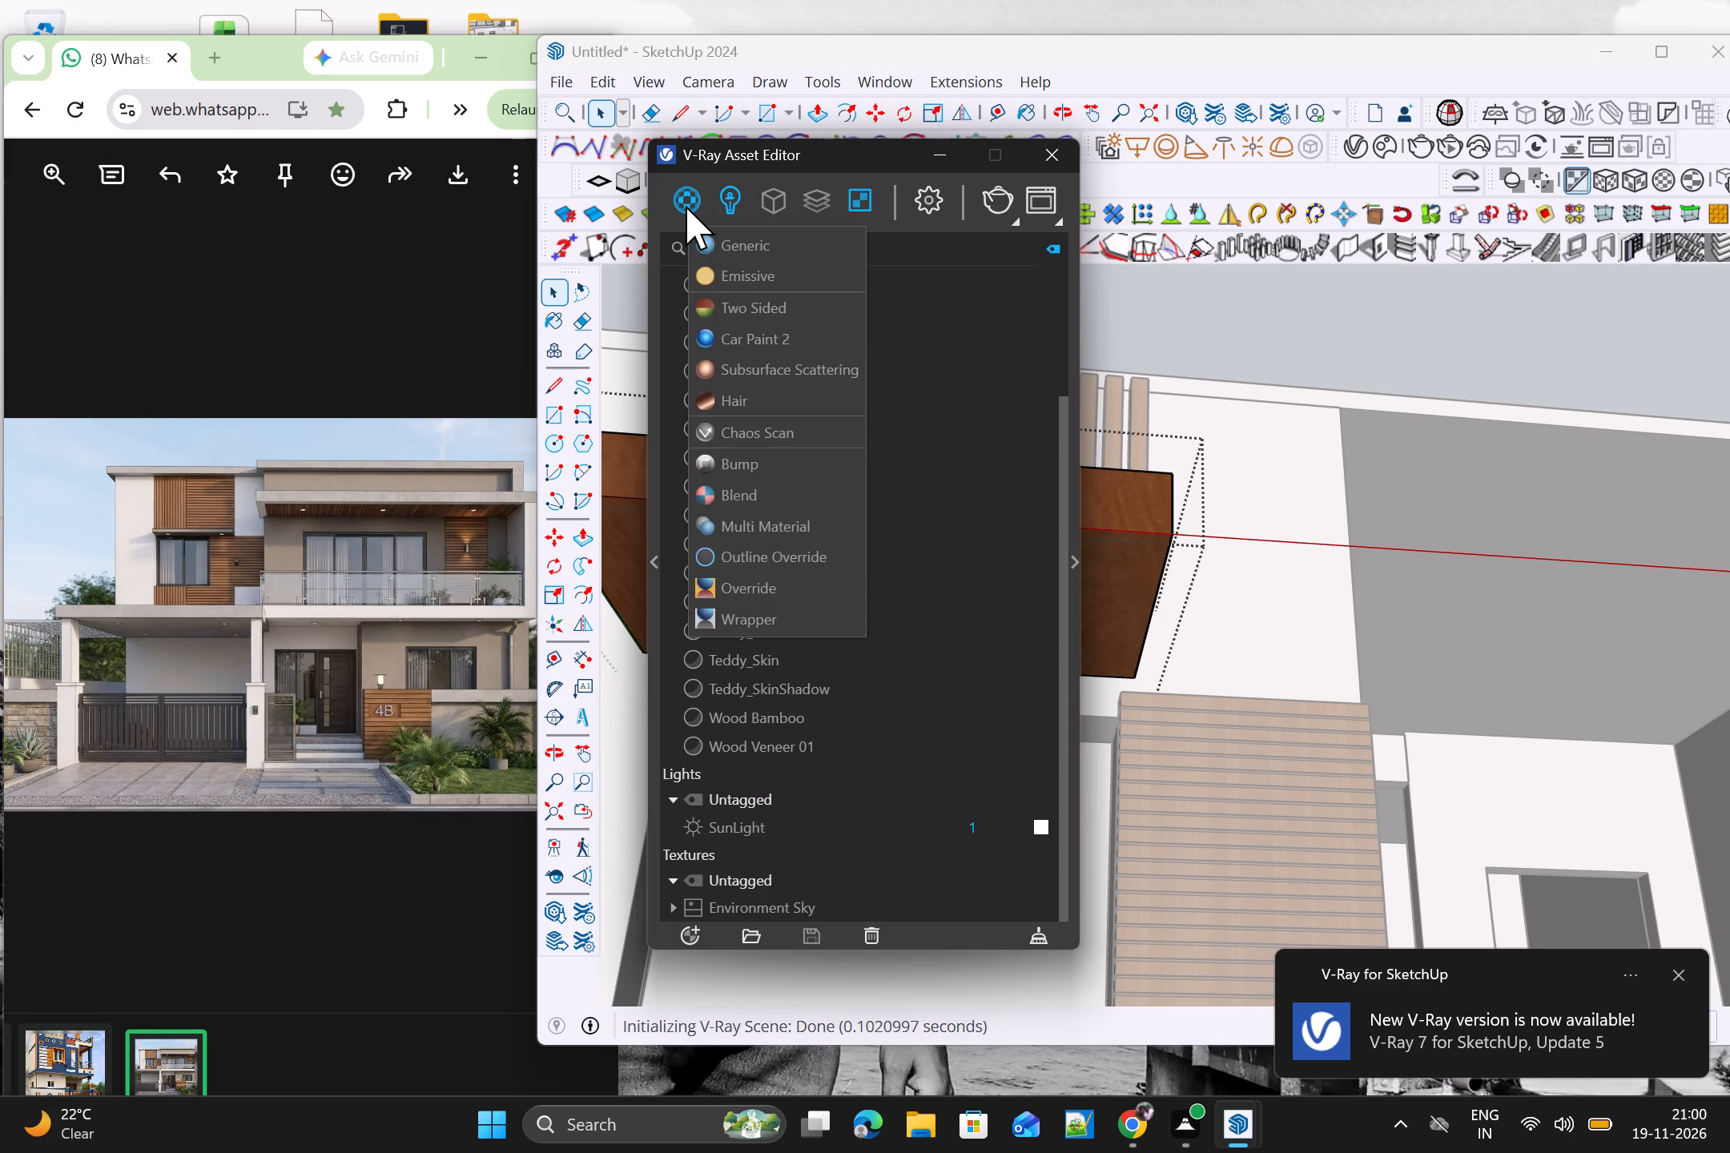
left_click(734, 278)
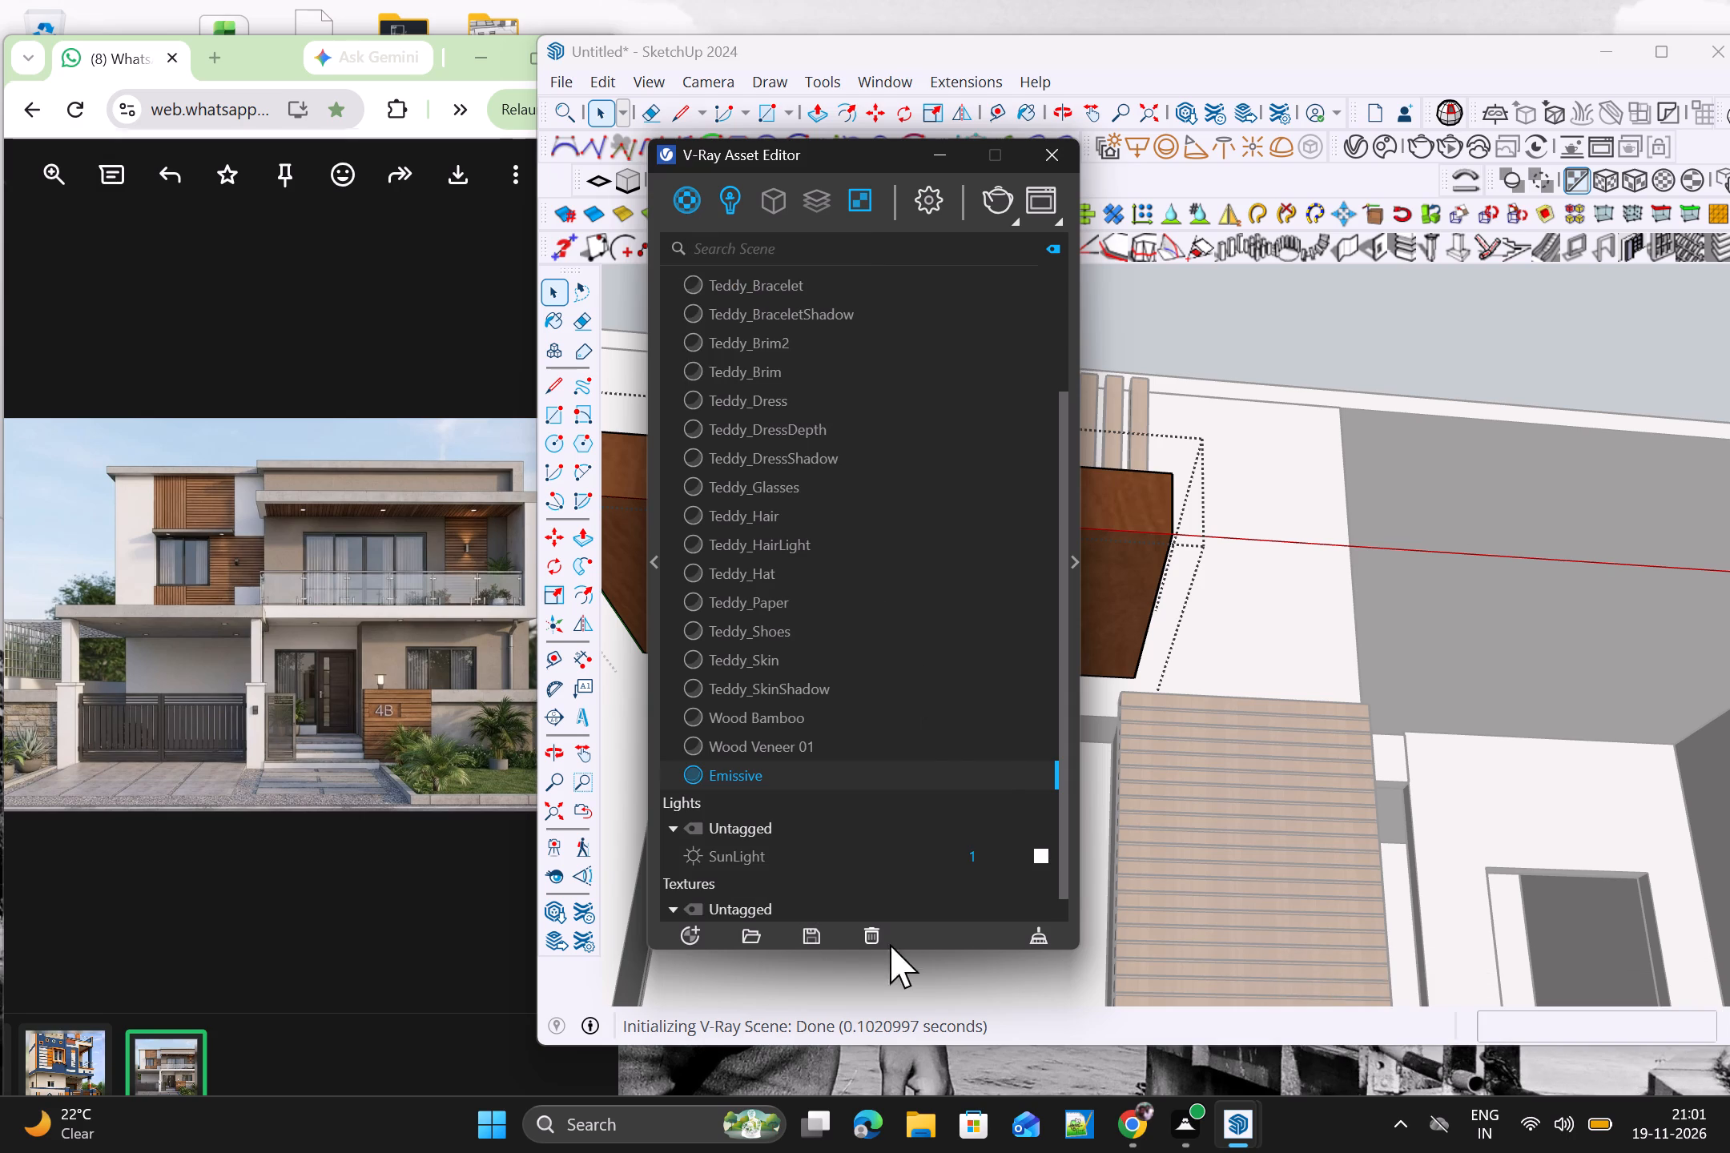
right_click(995, 778)
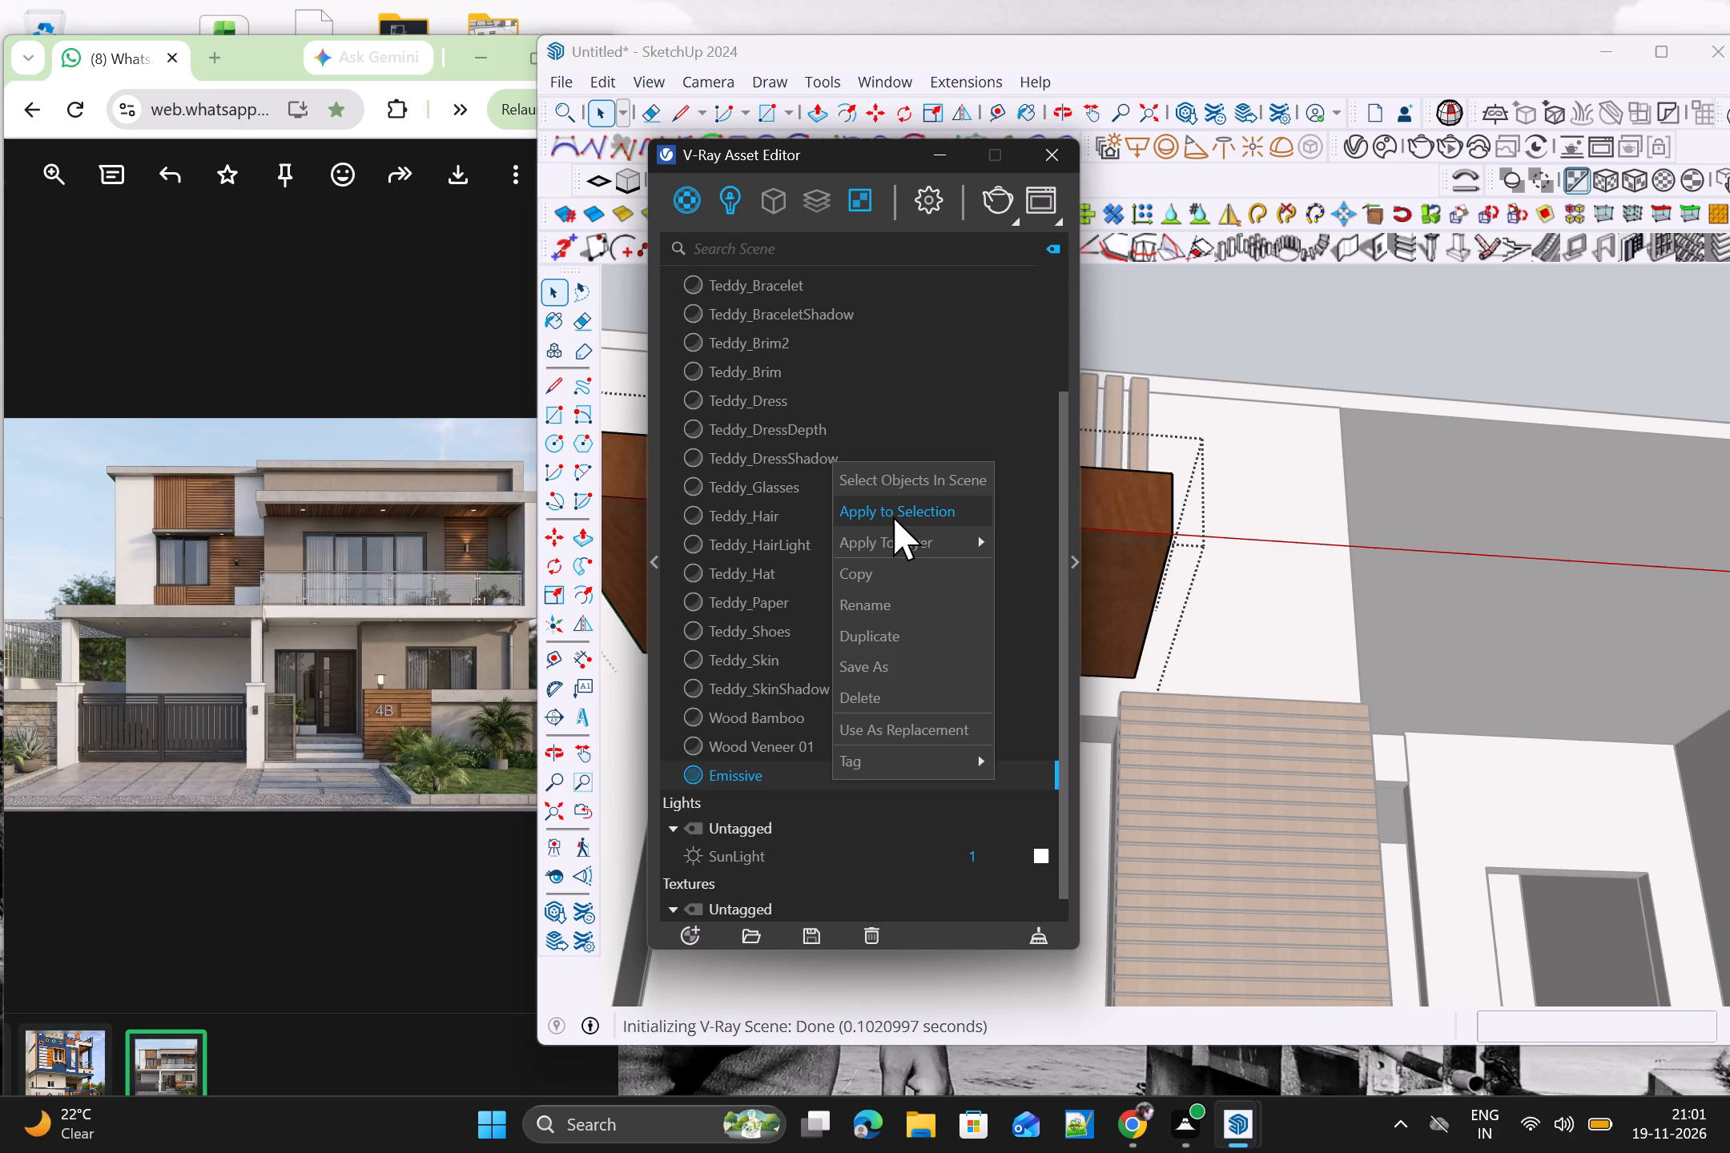
left_click(895, 514)
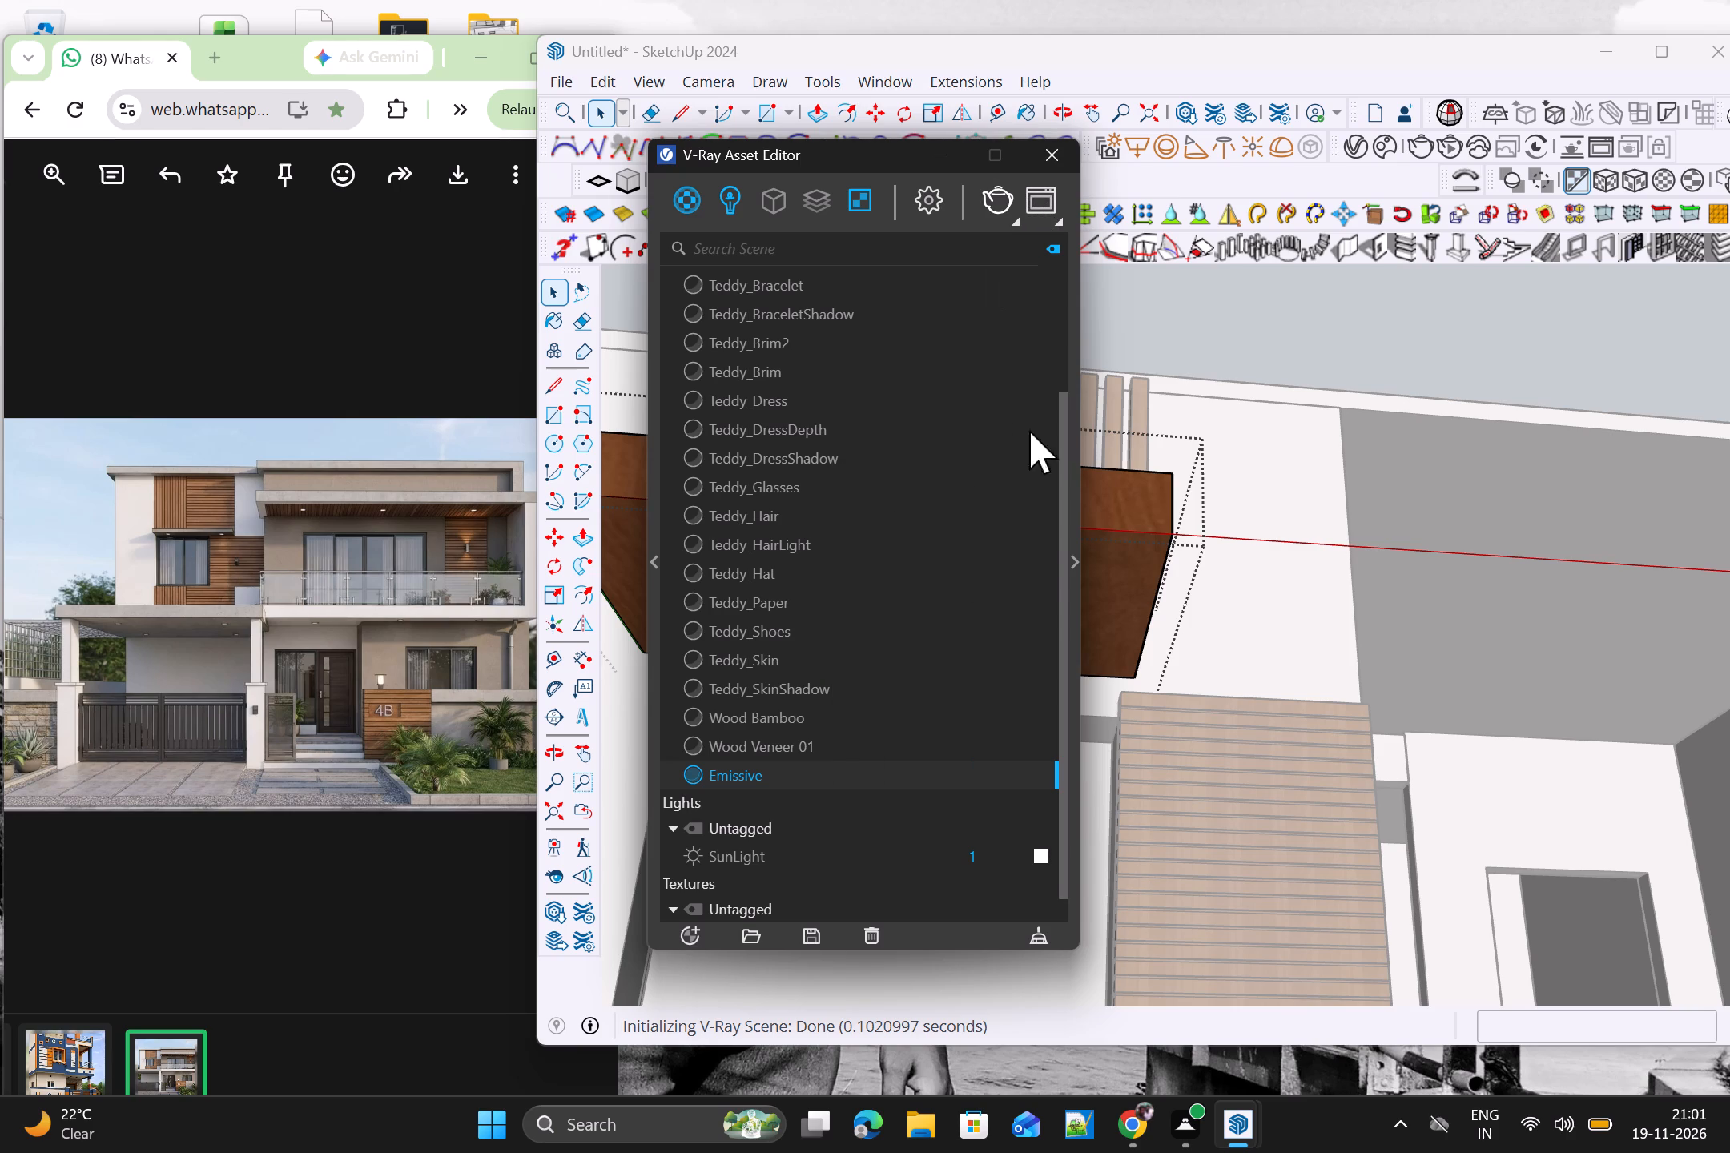
Set the Emissive material's colour to a temperature of 3000 K.
left_click(1071, 556)
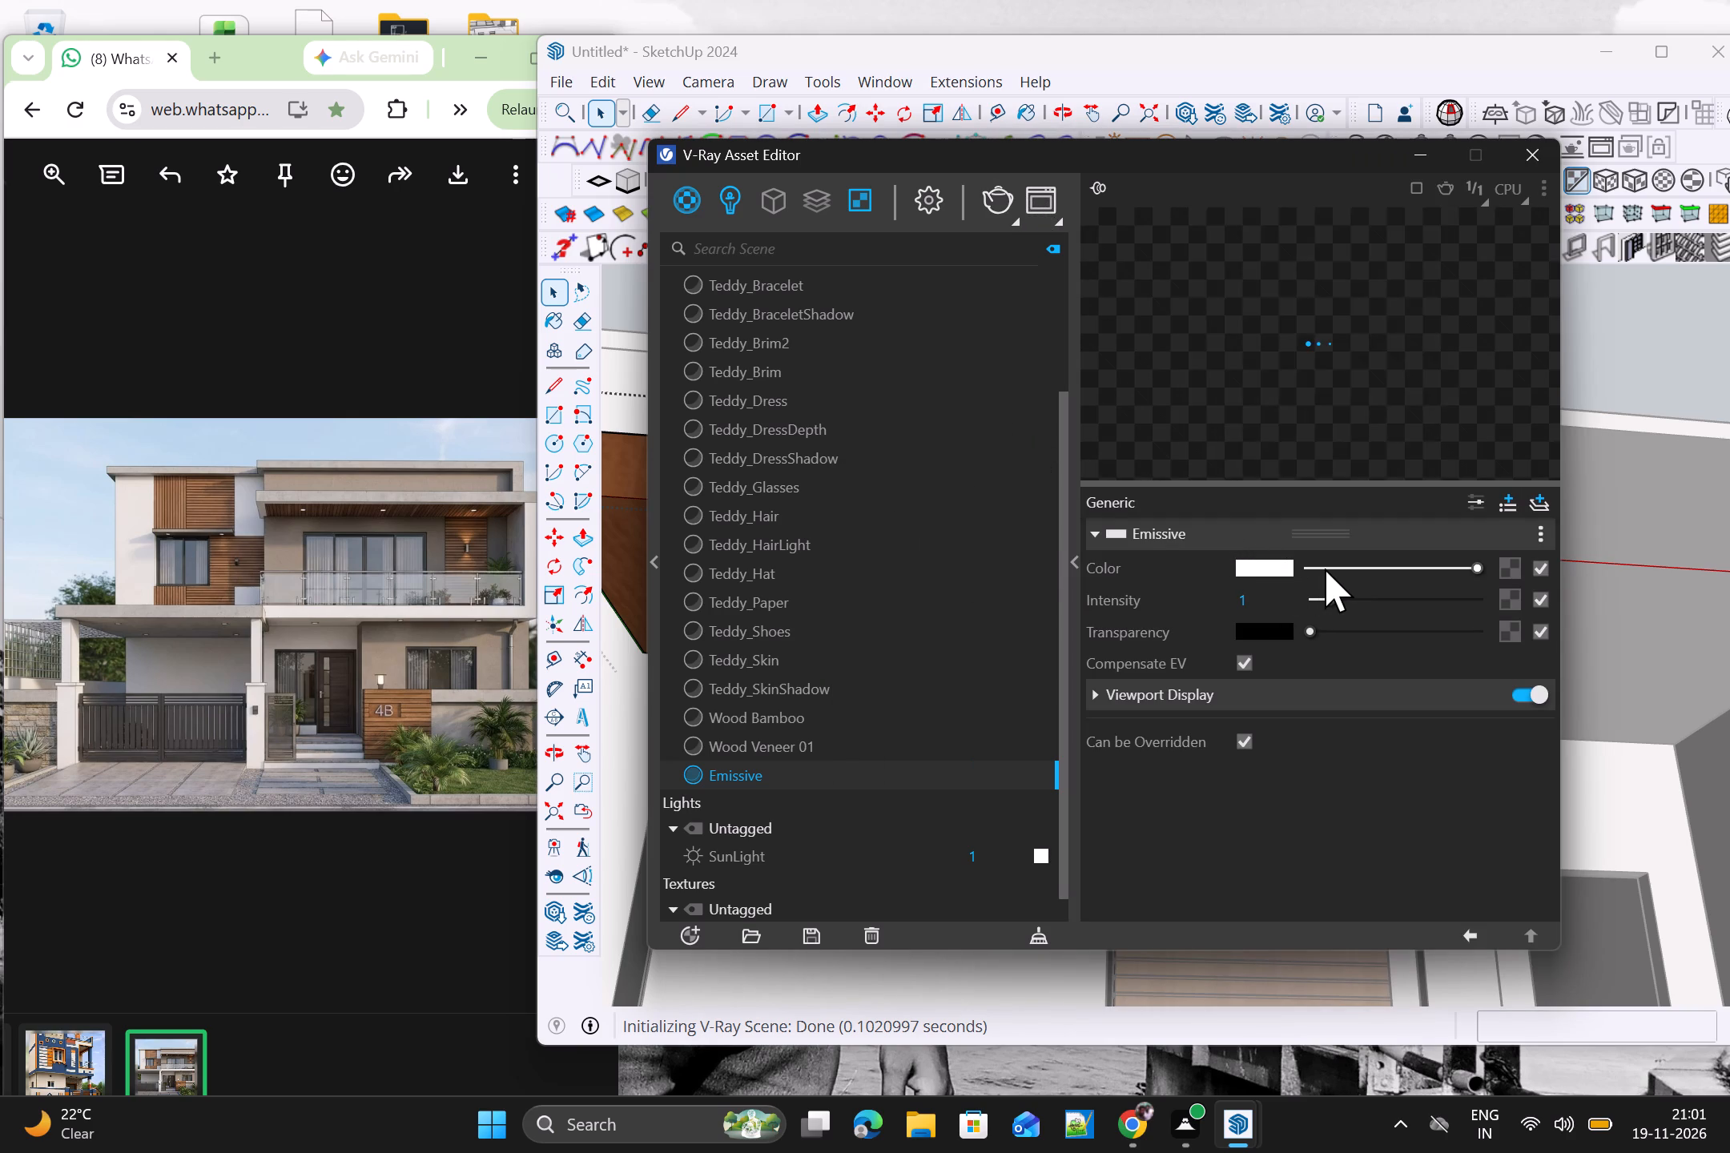
left_click(1269, 571)
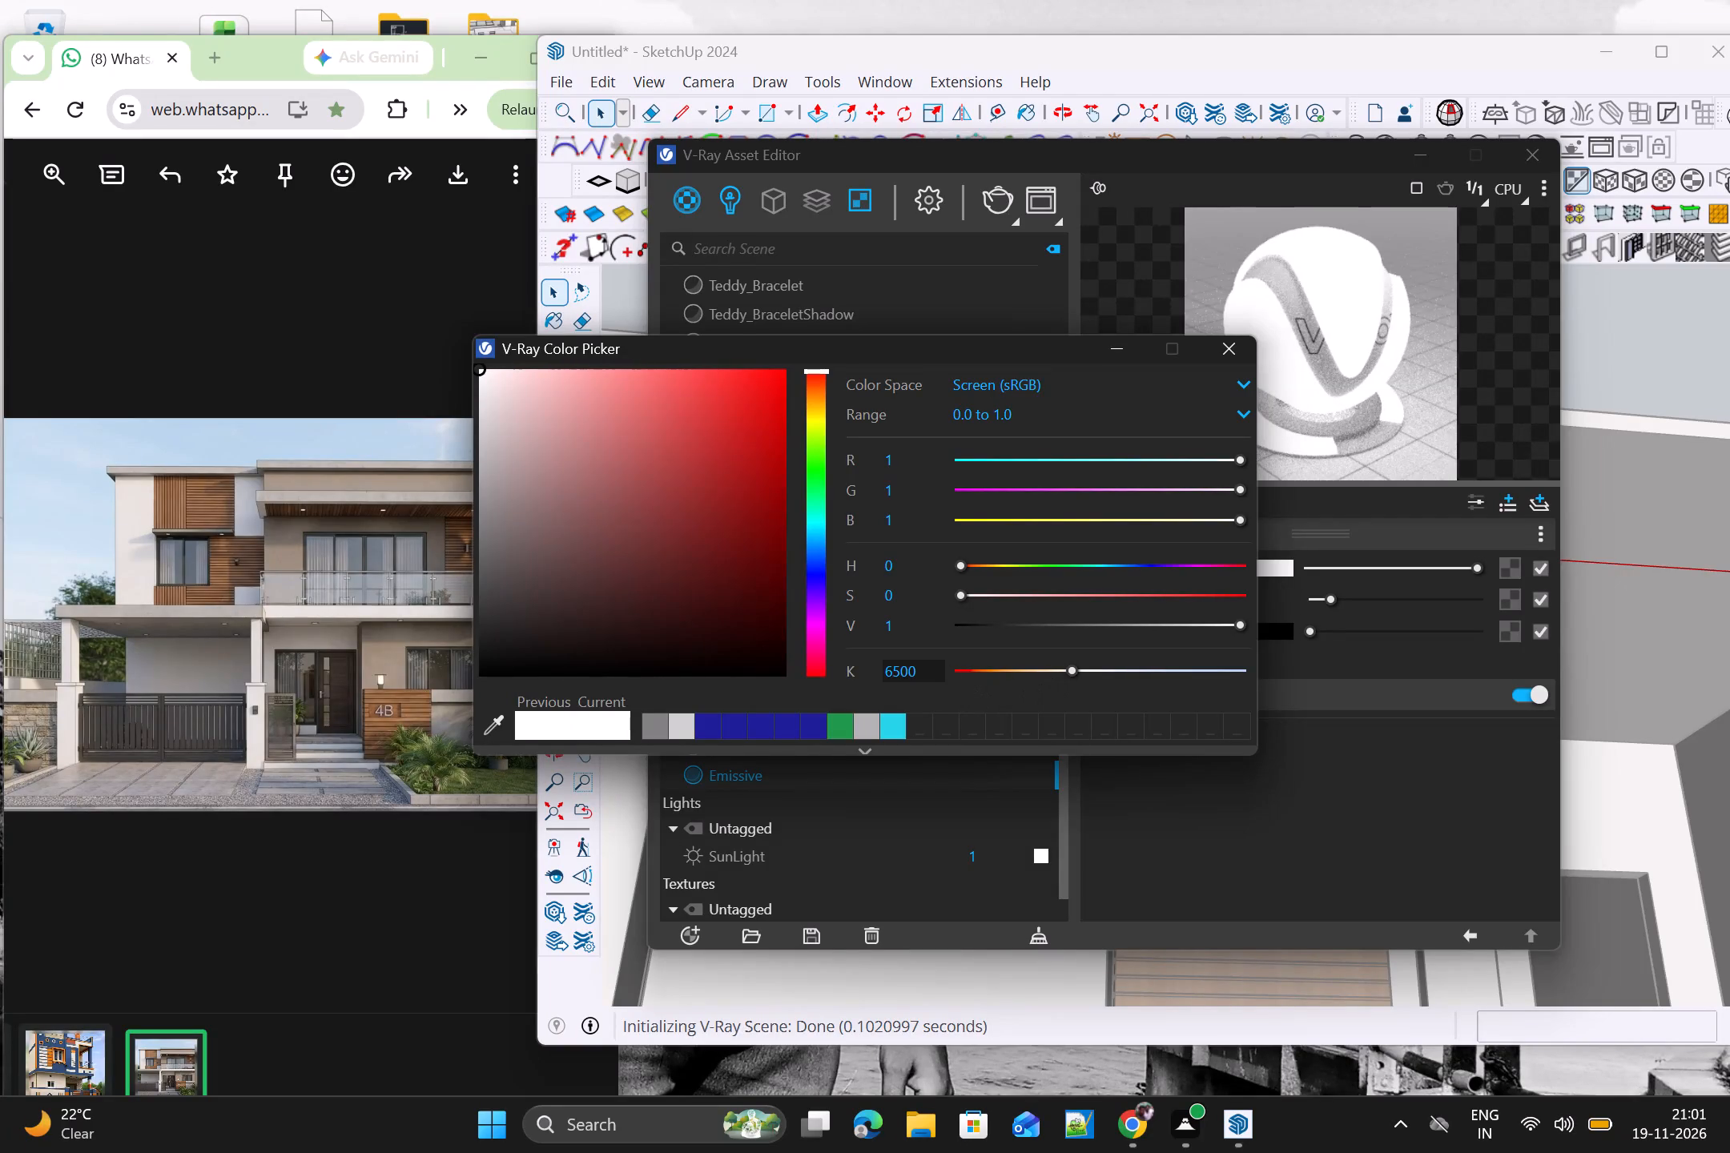
left_click(894, 666)
key("Right")
key("BackSpace")
key("BackSpace")
key("BackSpace")
type("30")
key("Return")
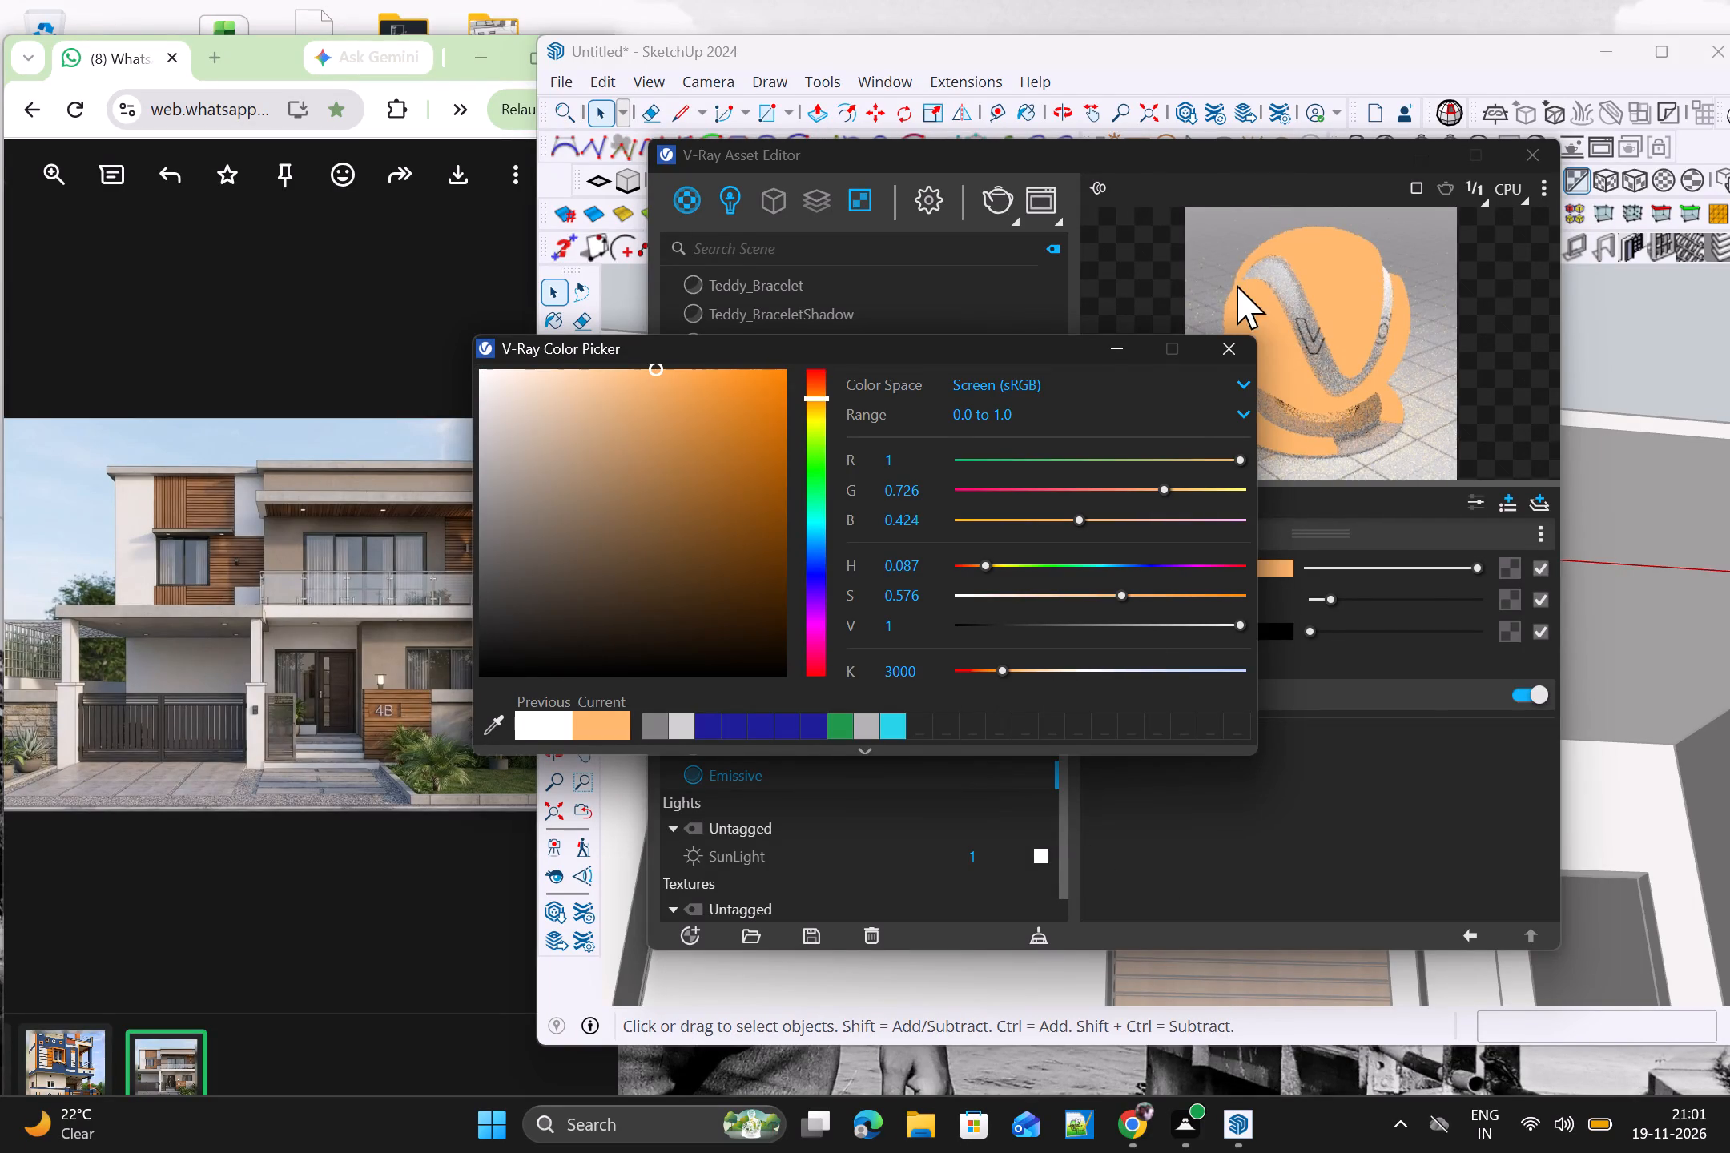
left_click(1236, 351)
Raise the Emissive material's intensity to a little over 5.6 and close the V-Ray Asset Editor.
left_click_drag(1327, 601, 1414, 610)
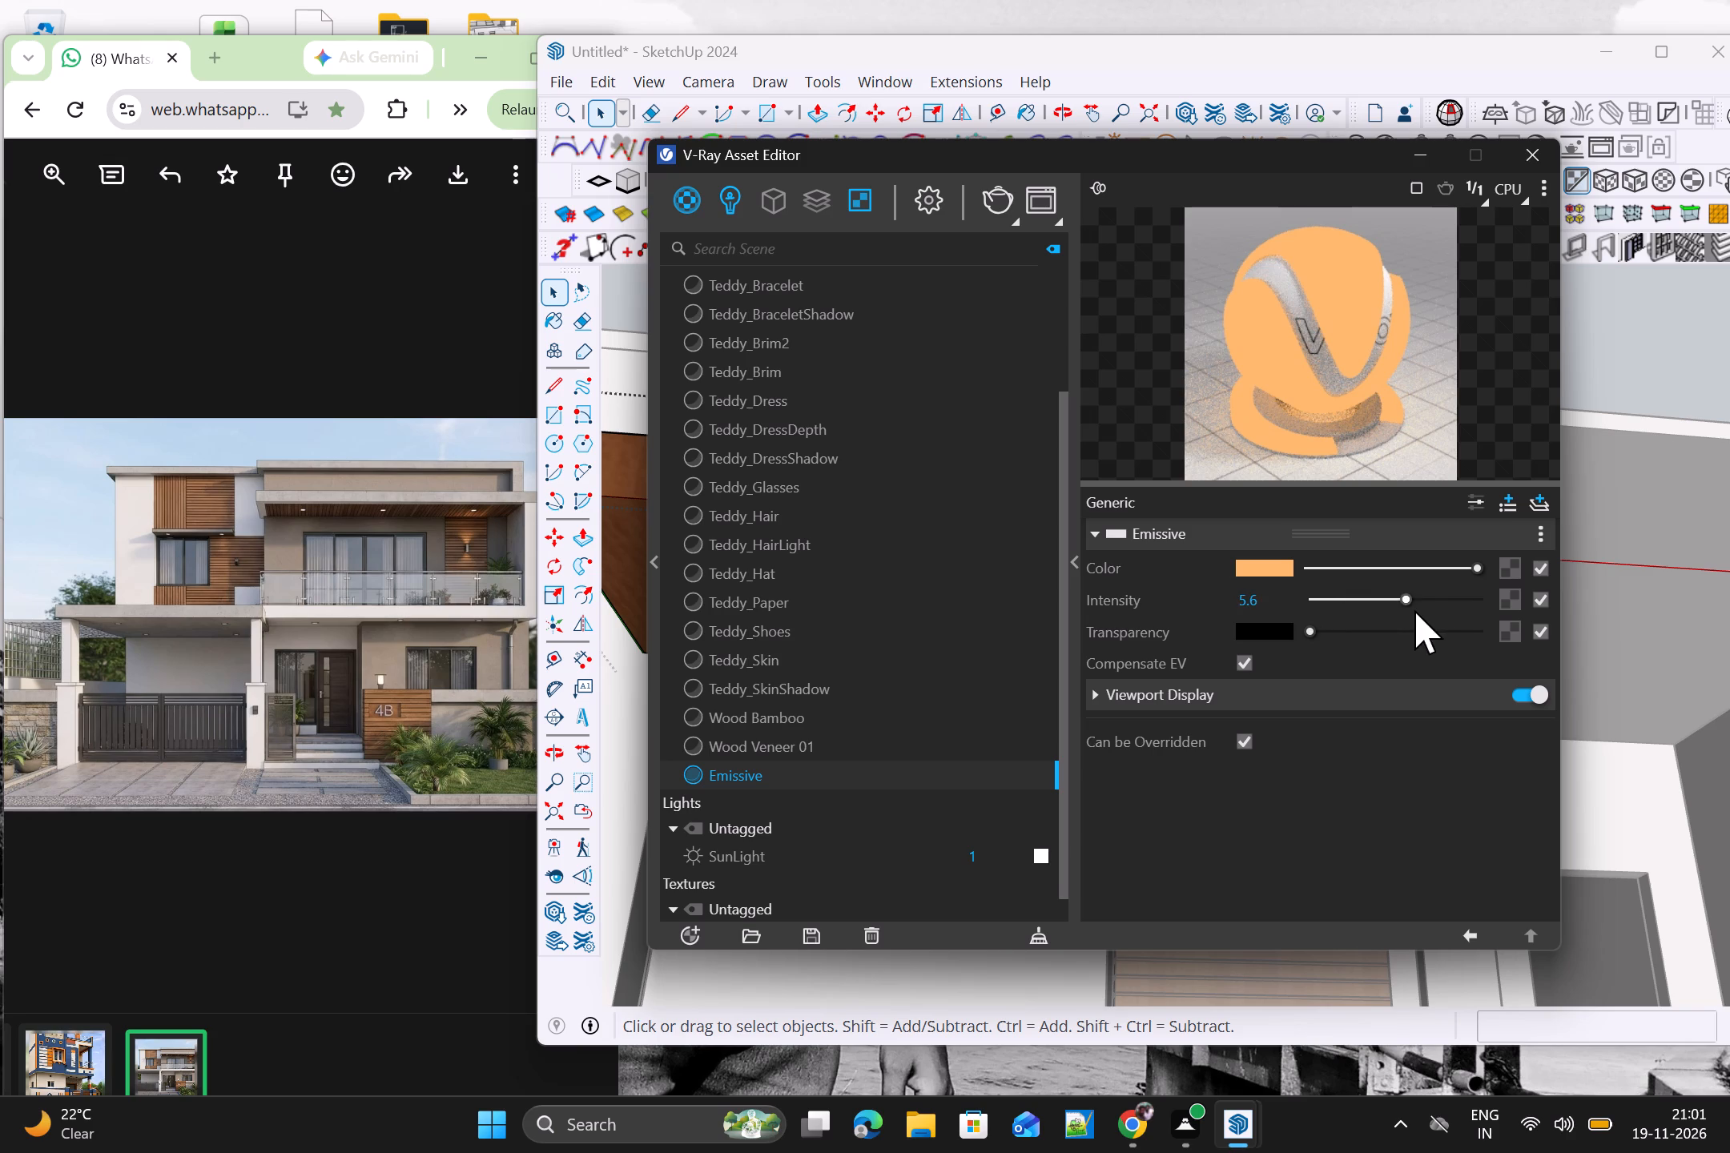
left_click_drag(1414, 610, 1427, 610)
left_click(1523, 155)
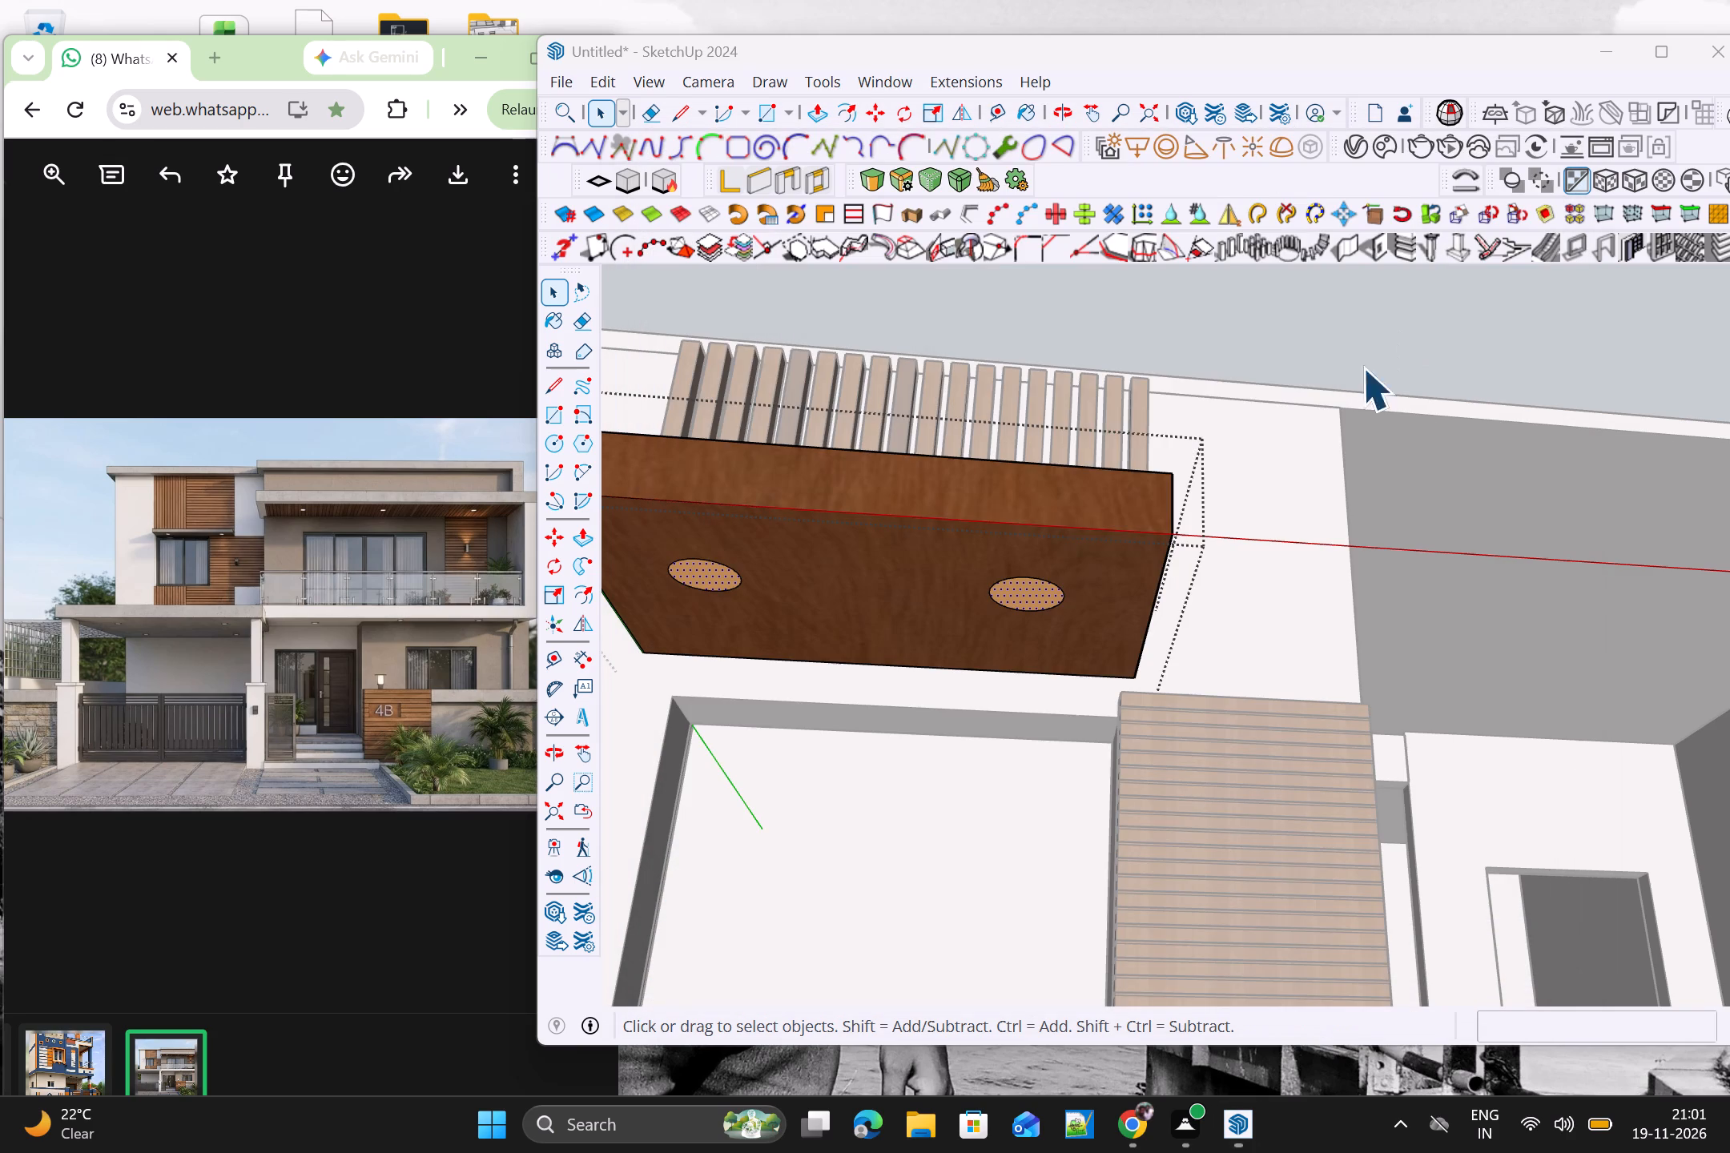
Recess the right-hand emissive circle about 3 5/16" into the ledge's underside with Push/Pull.
key("p")
scroll(1004, 595, "up", 3)
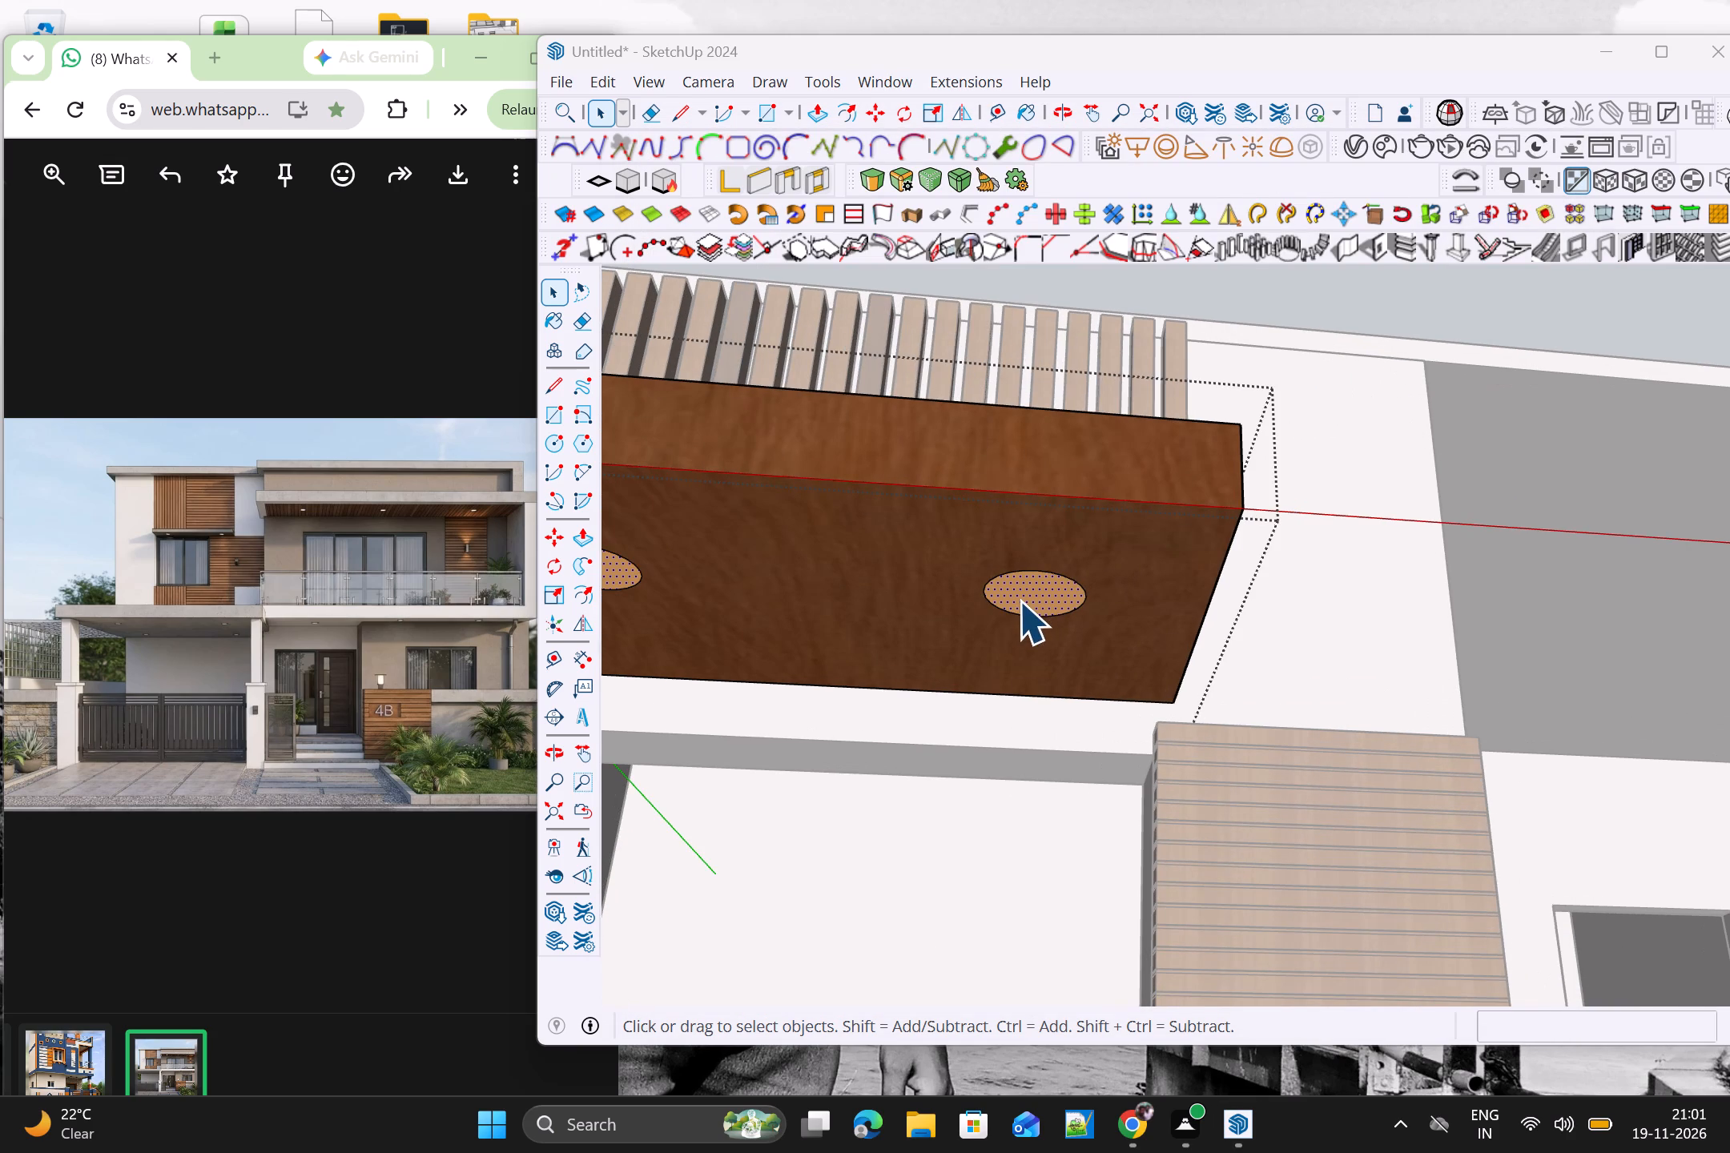
key("p")
key("p")
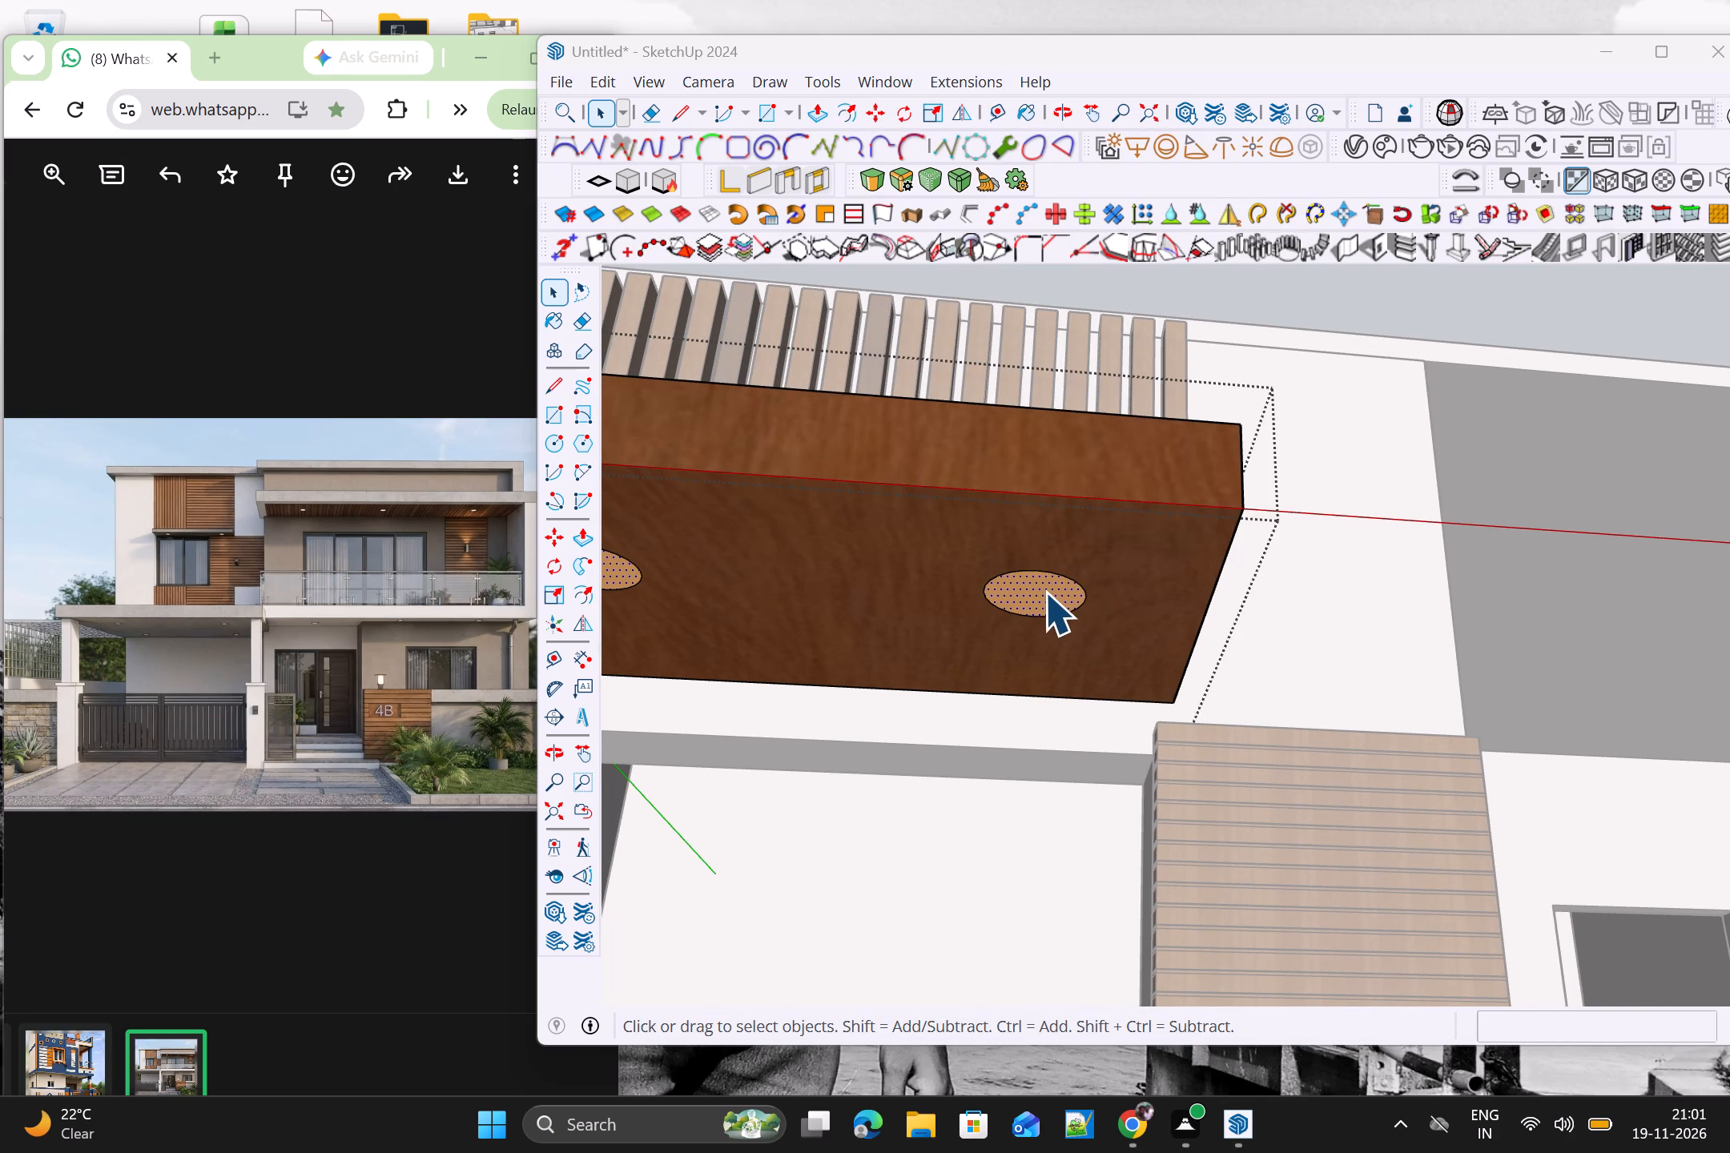
left_click(1043, 593)
type("PP")
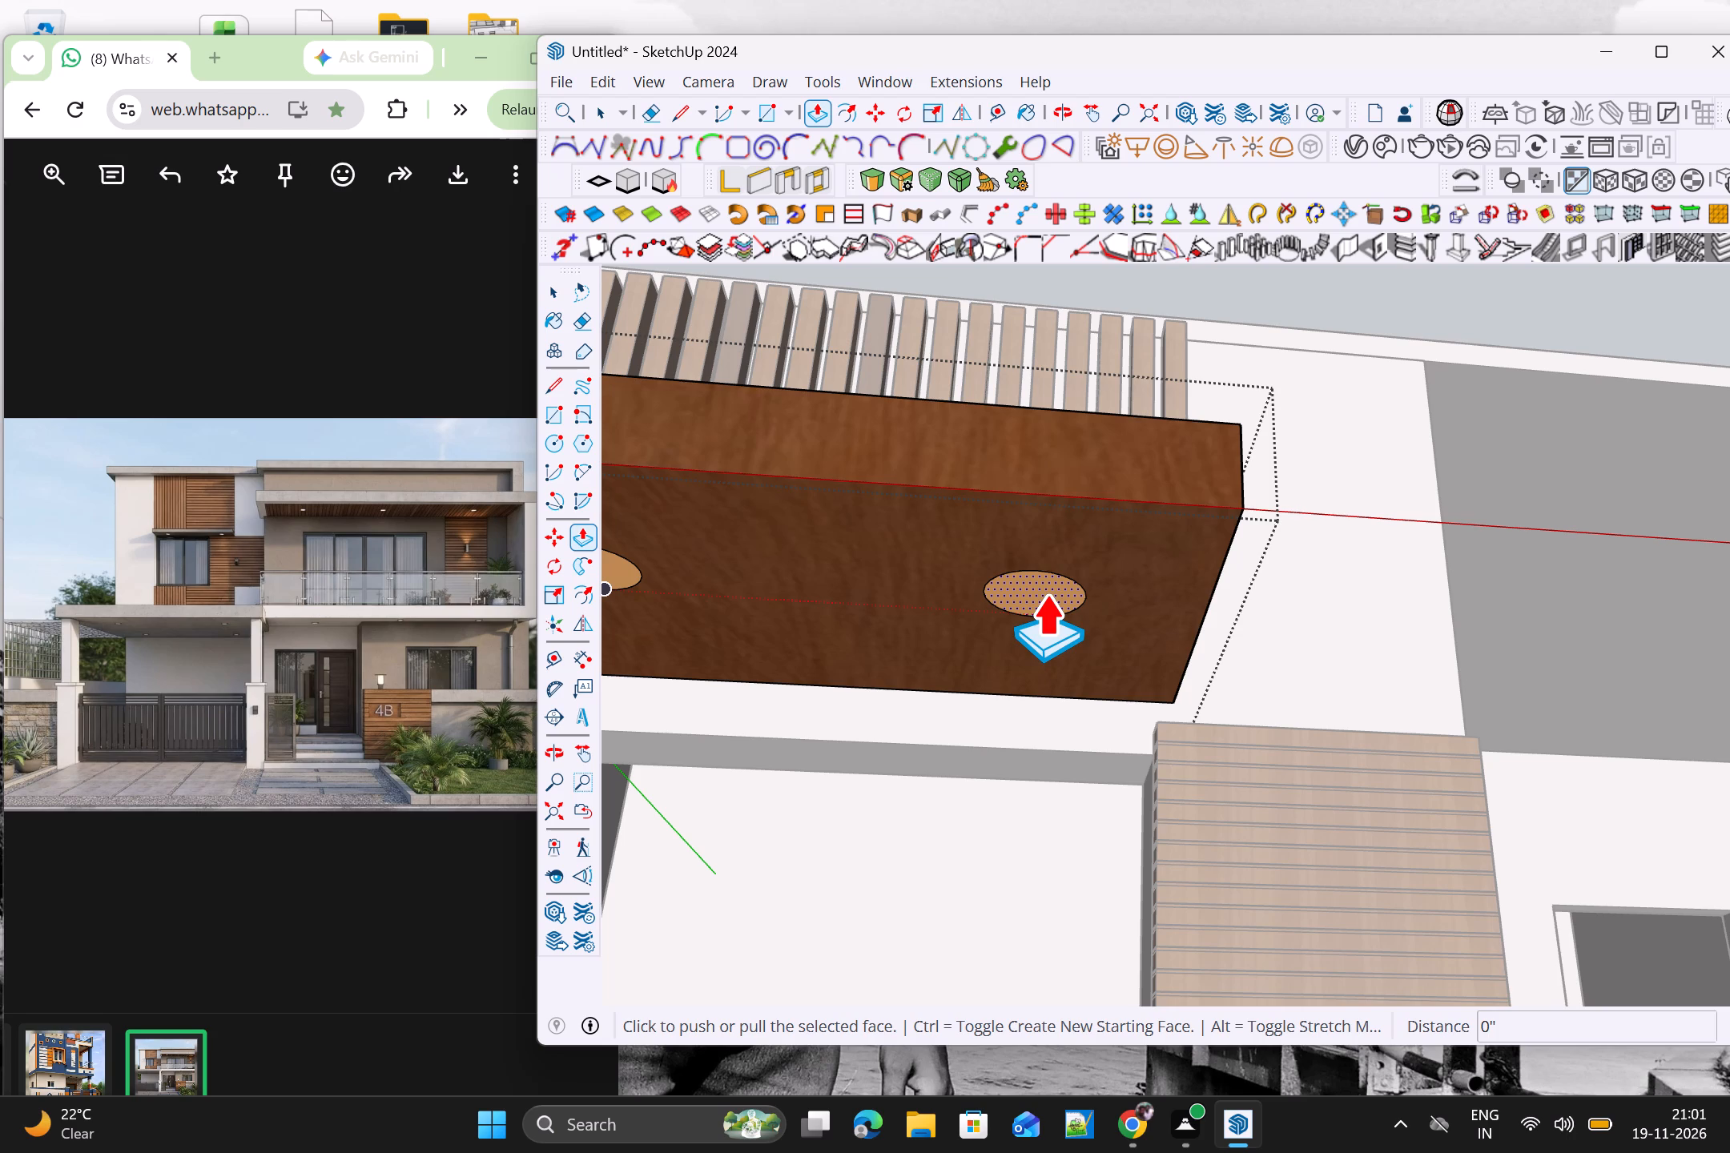
left_click(1046, 593)
left_click(1049, 579)
scroll(1054, 582, "down", 3)
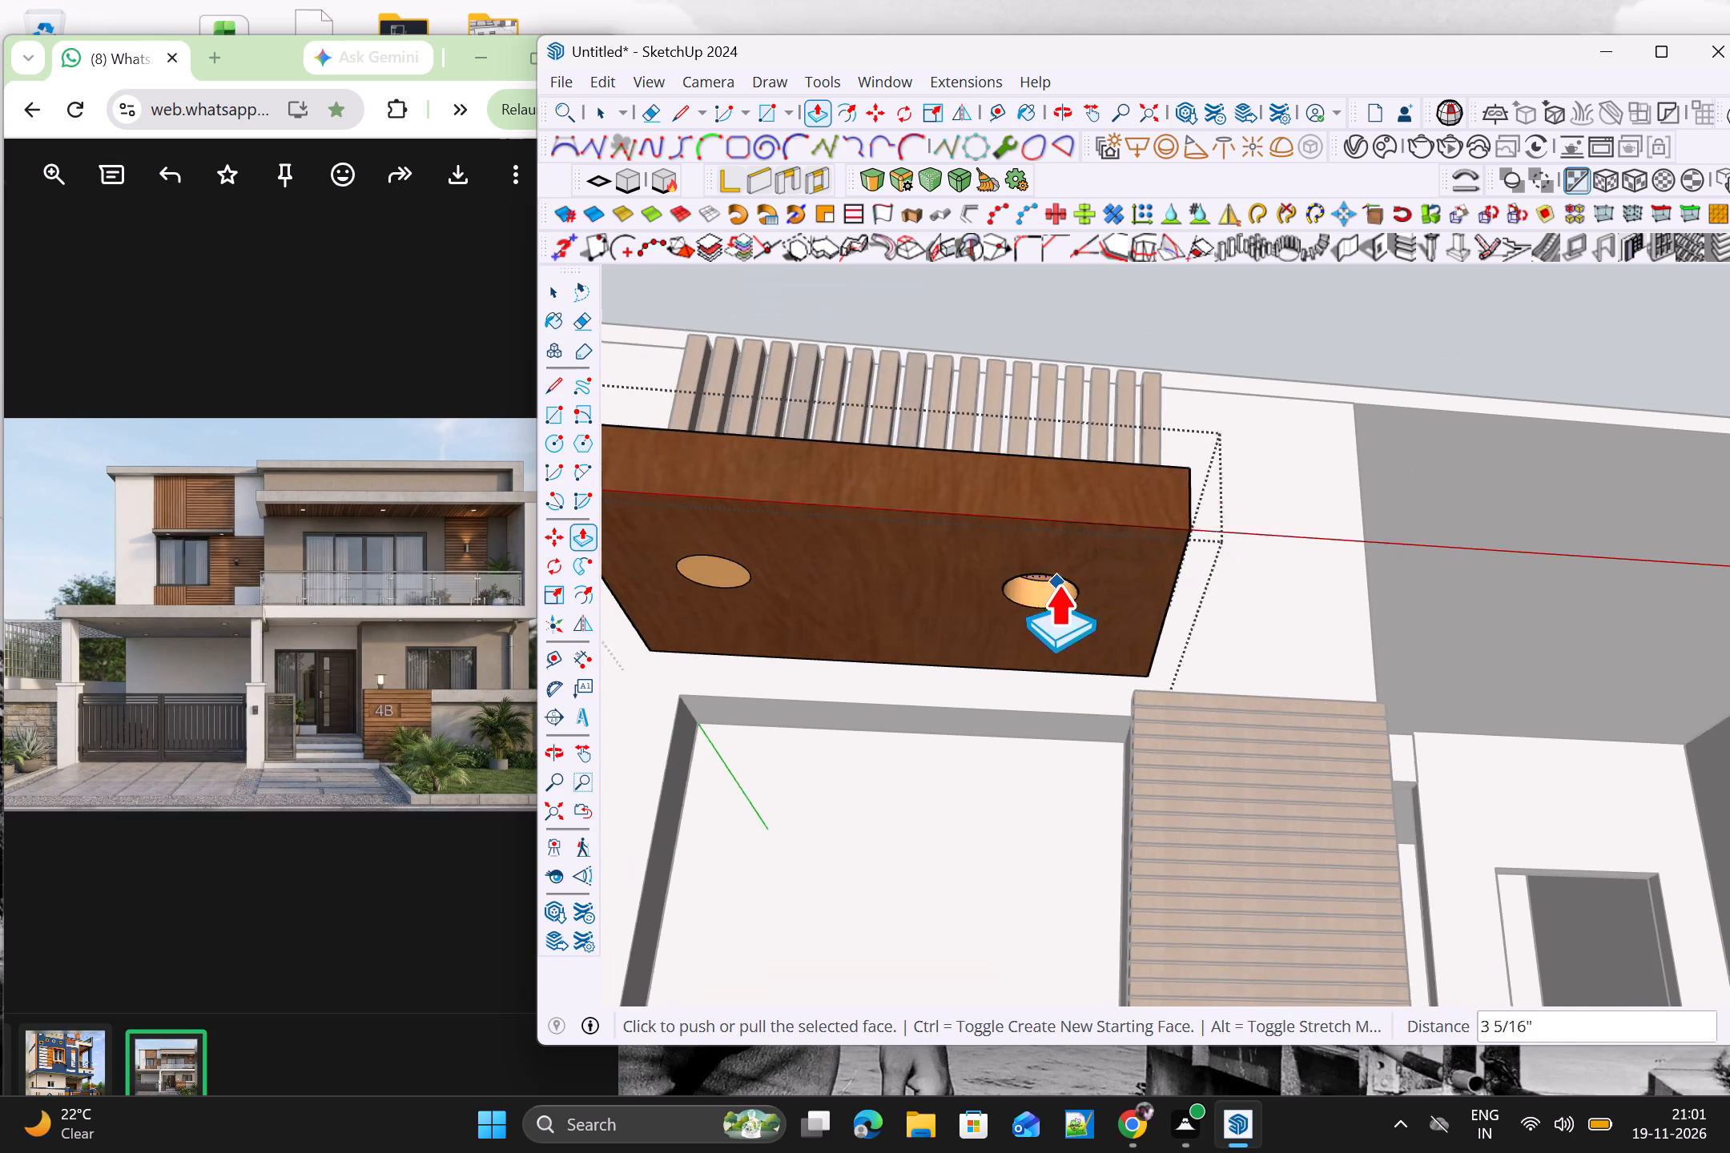
scroll(1058, 583, "down", 1)
key("space")
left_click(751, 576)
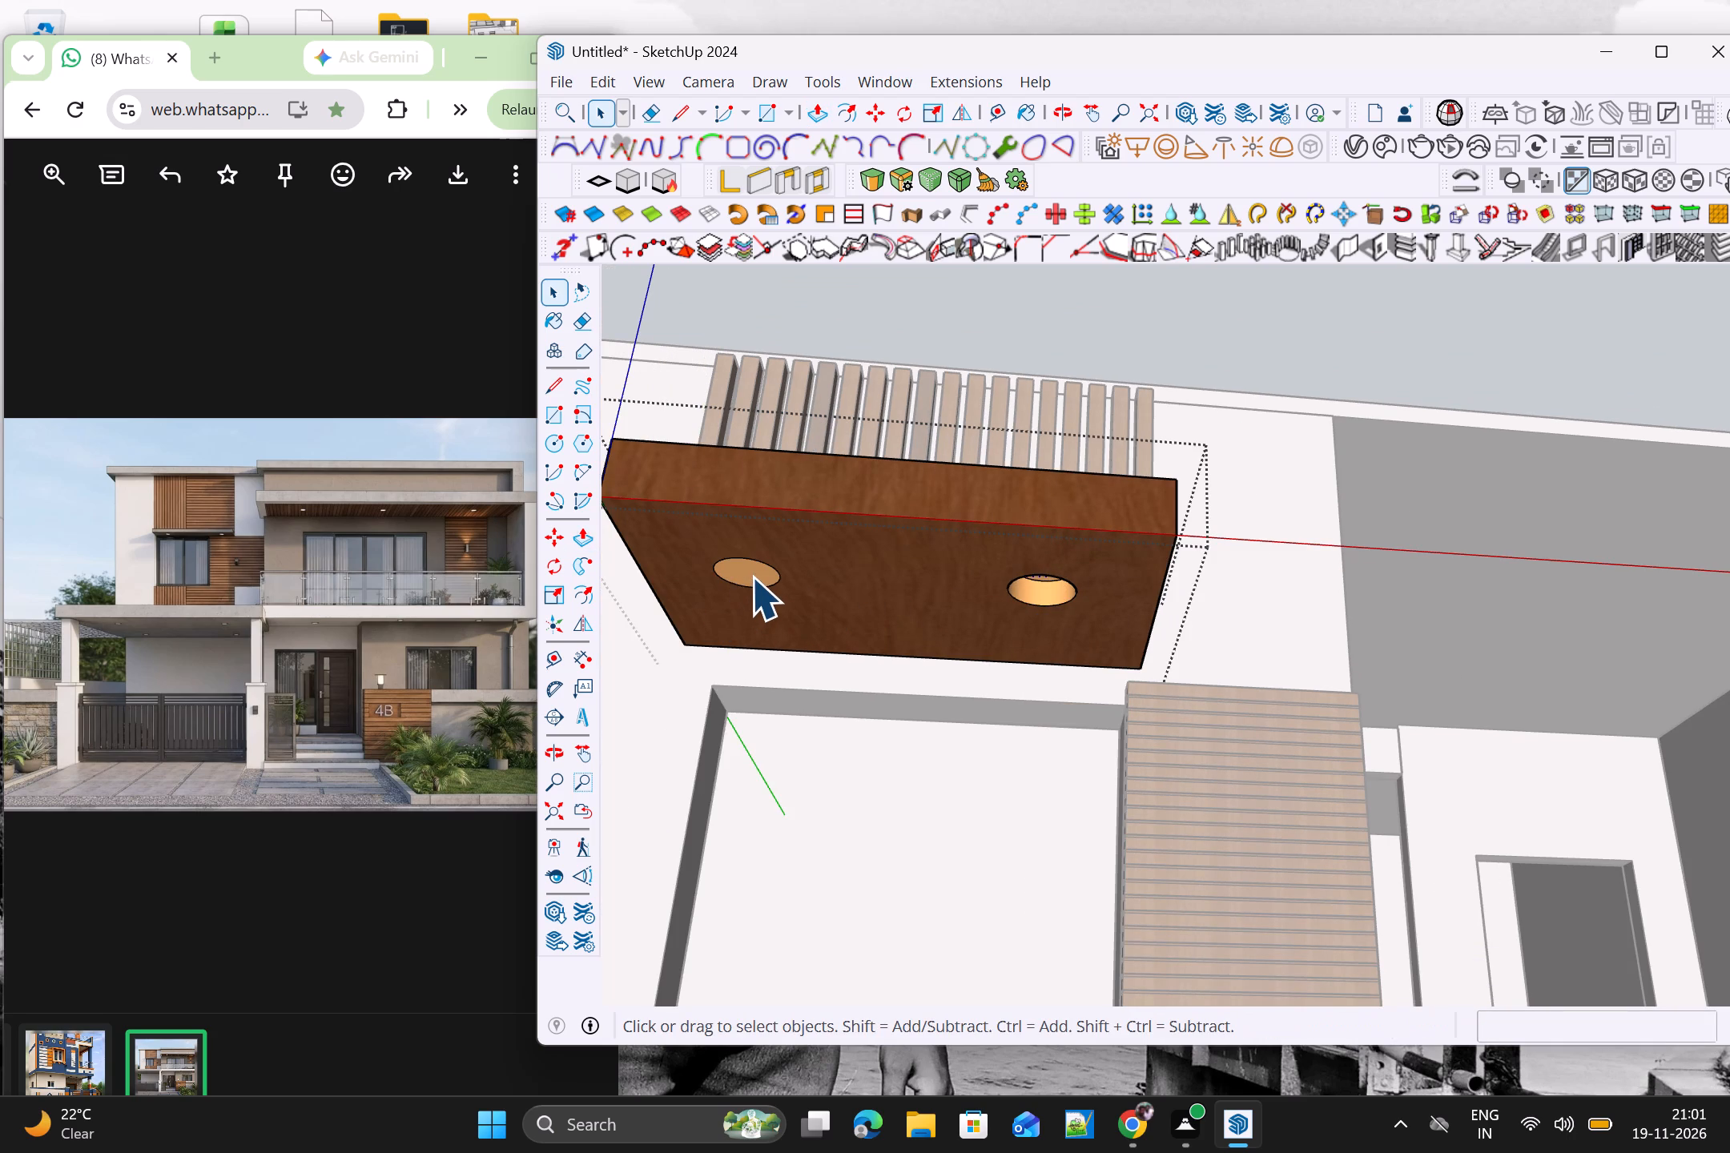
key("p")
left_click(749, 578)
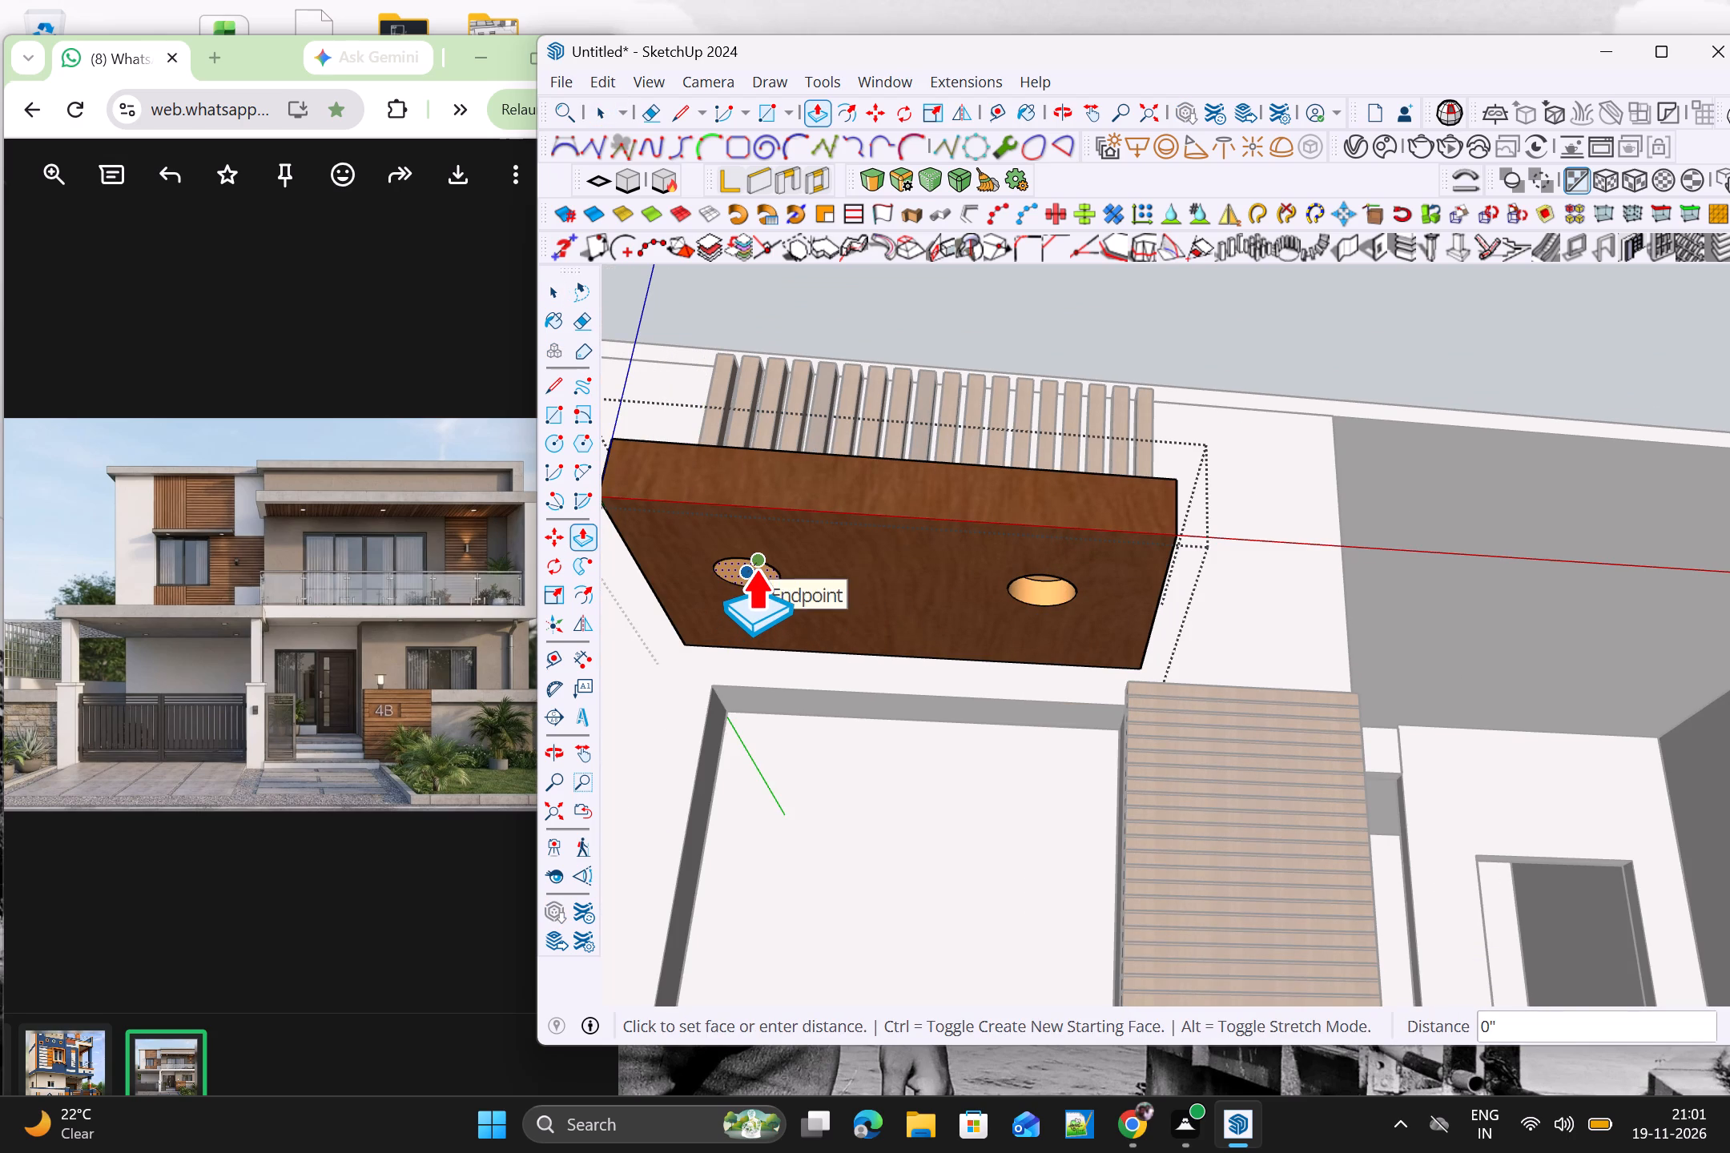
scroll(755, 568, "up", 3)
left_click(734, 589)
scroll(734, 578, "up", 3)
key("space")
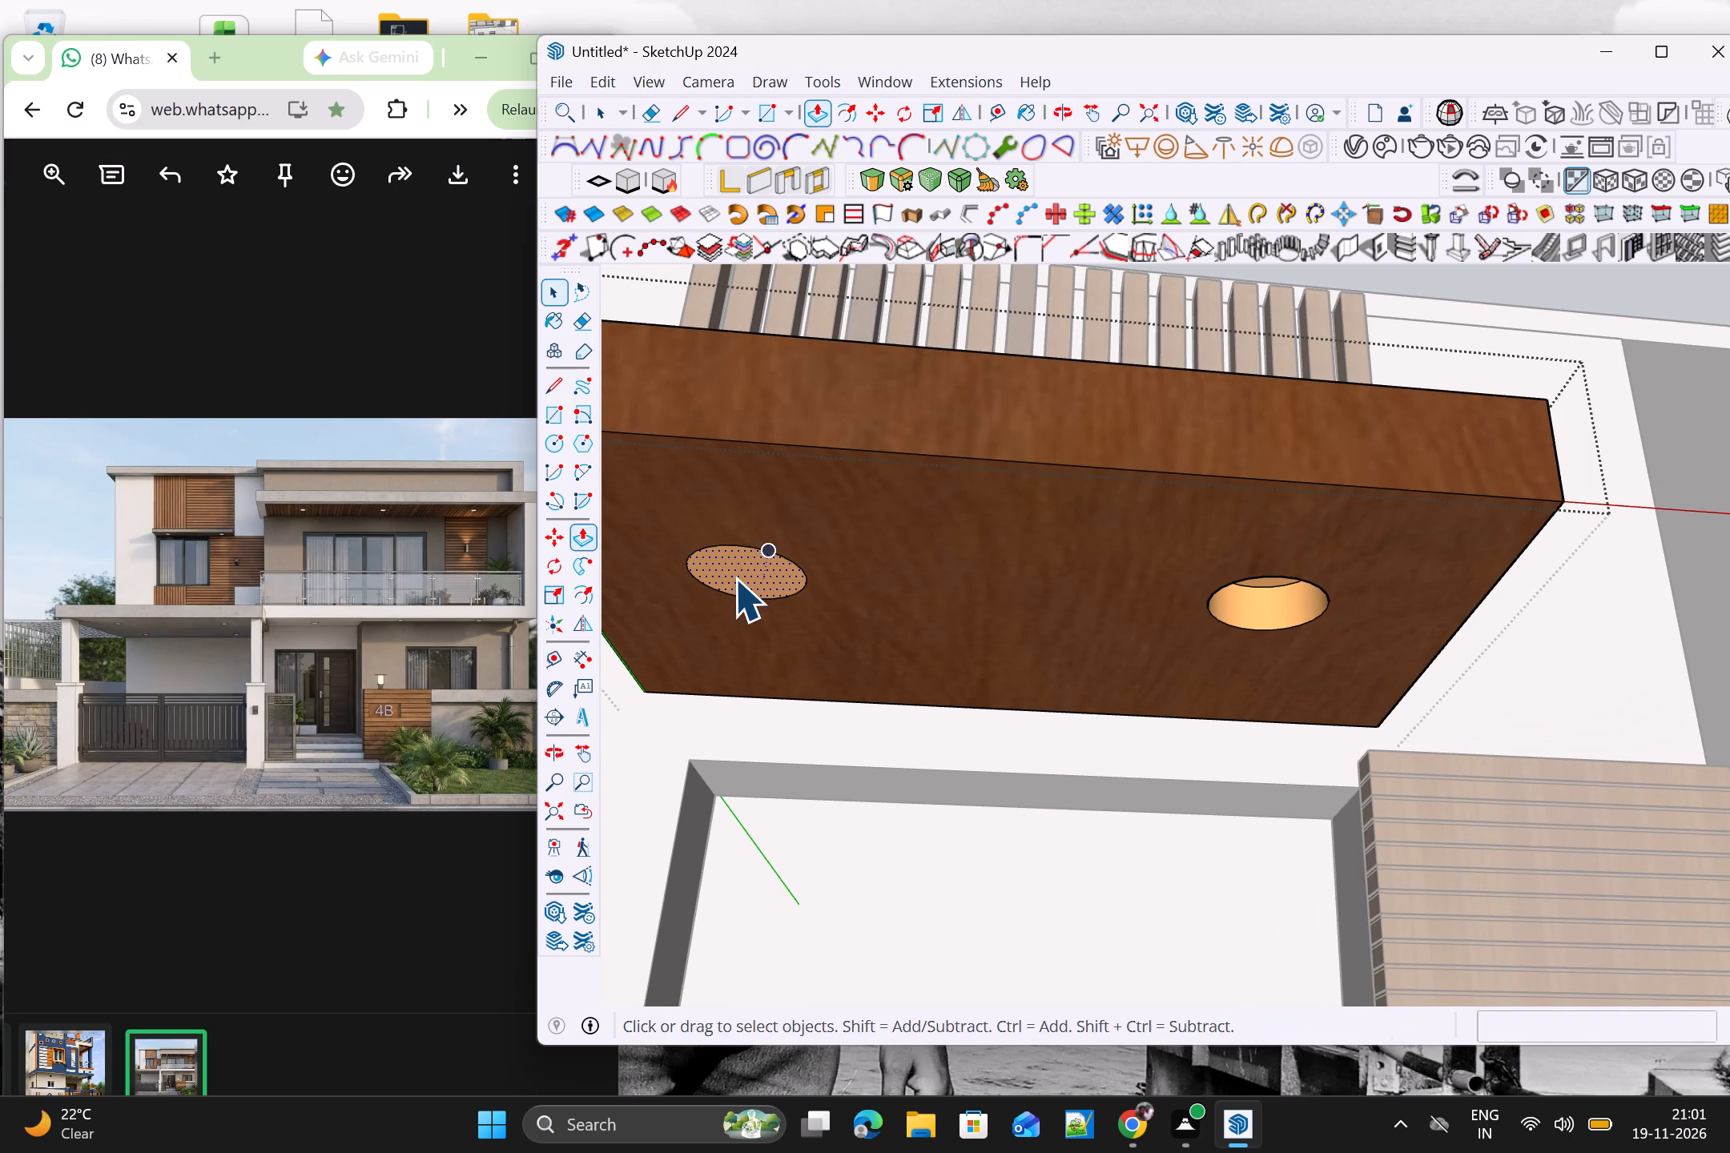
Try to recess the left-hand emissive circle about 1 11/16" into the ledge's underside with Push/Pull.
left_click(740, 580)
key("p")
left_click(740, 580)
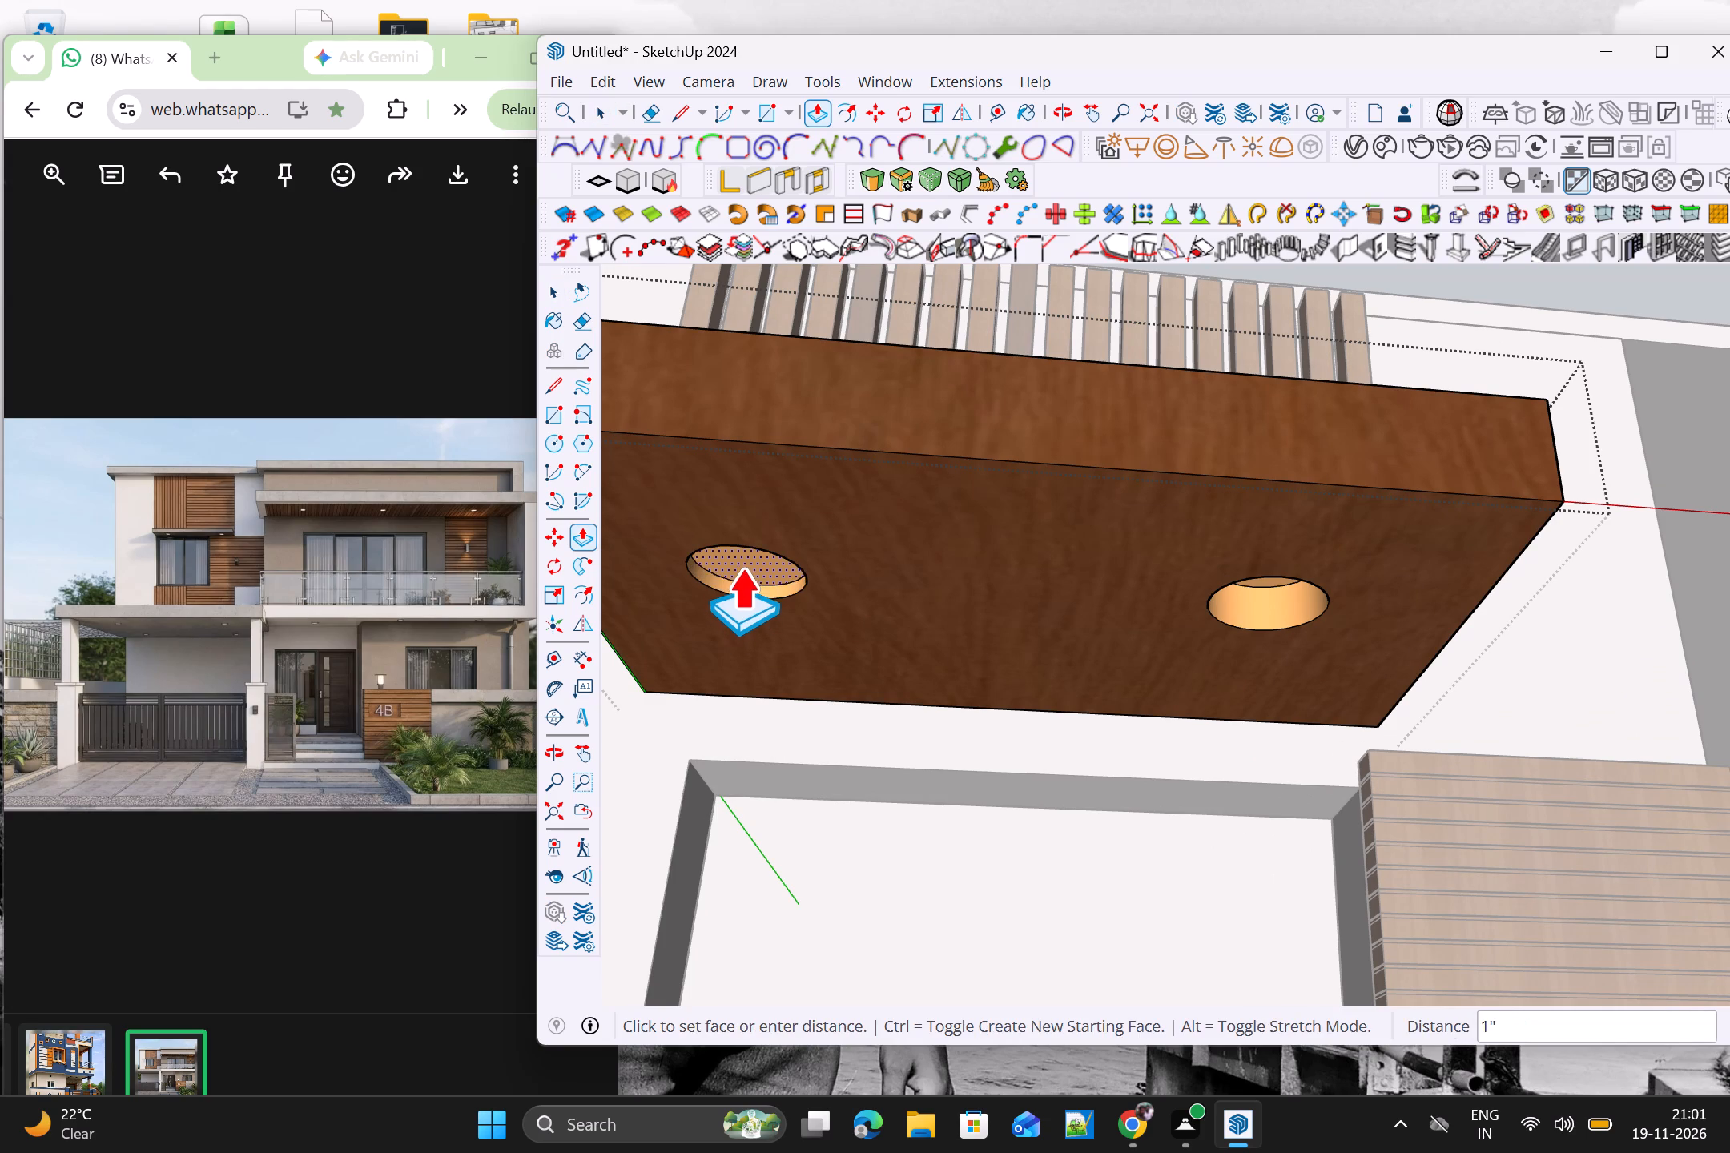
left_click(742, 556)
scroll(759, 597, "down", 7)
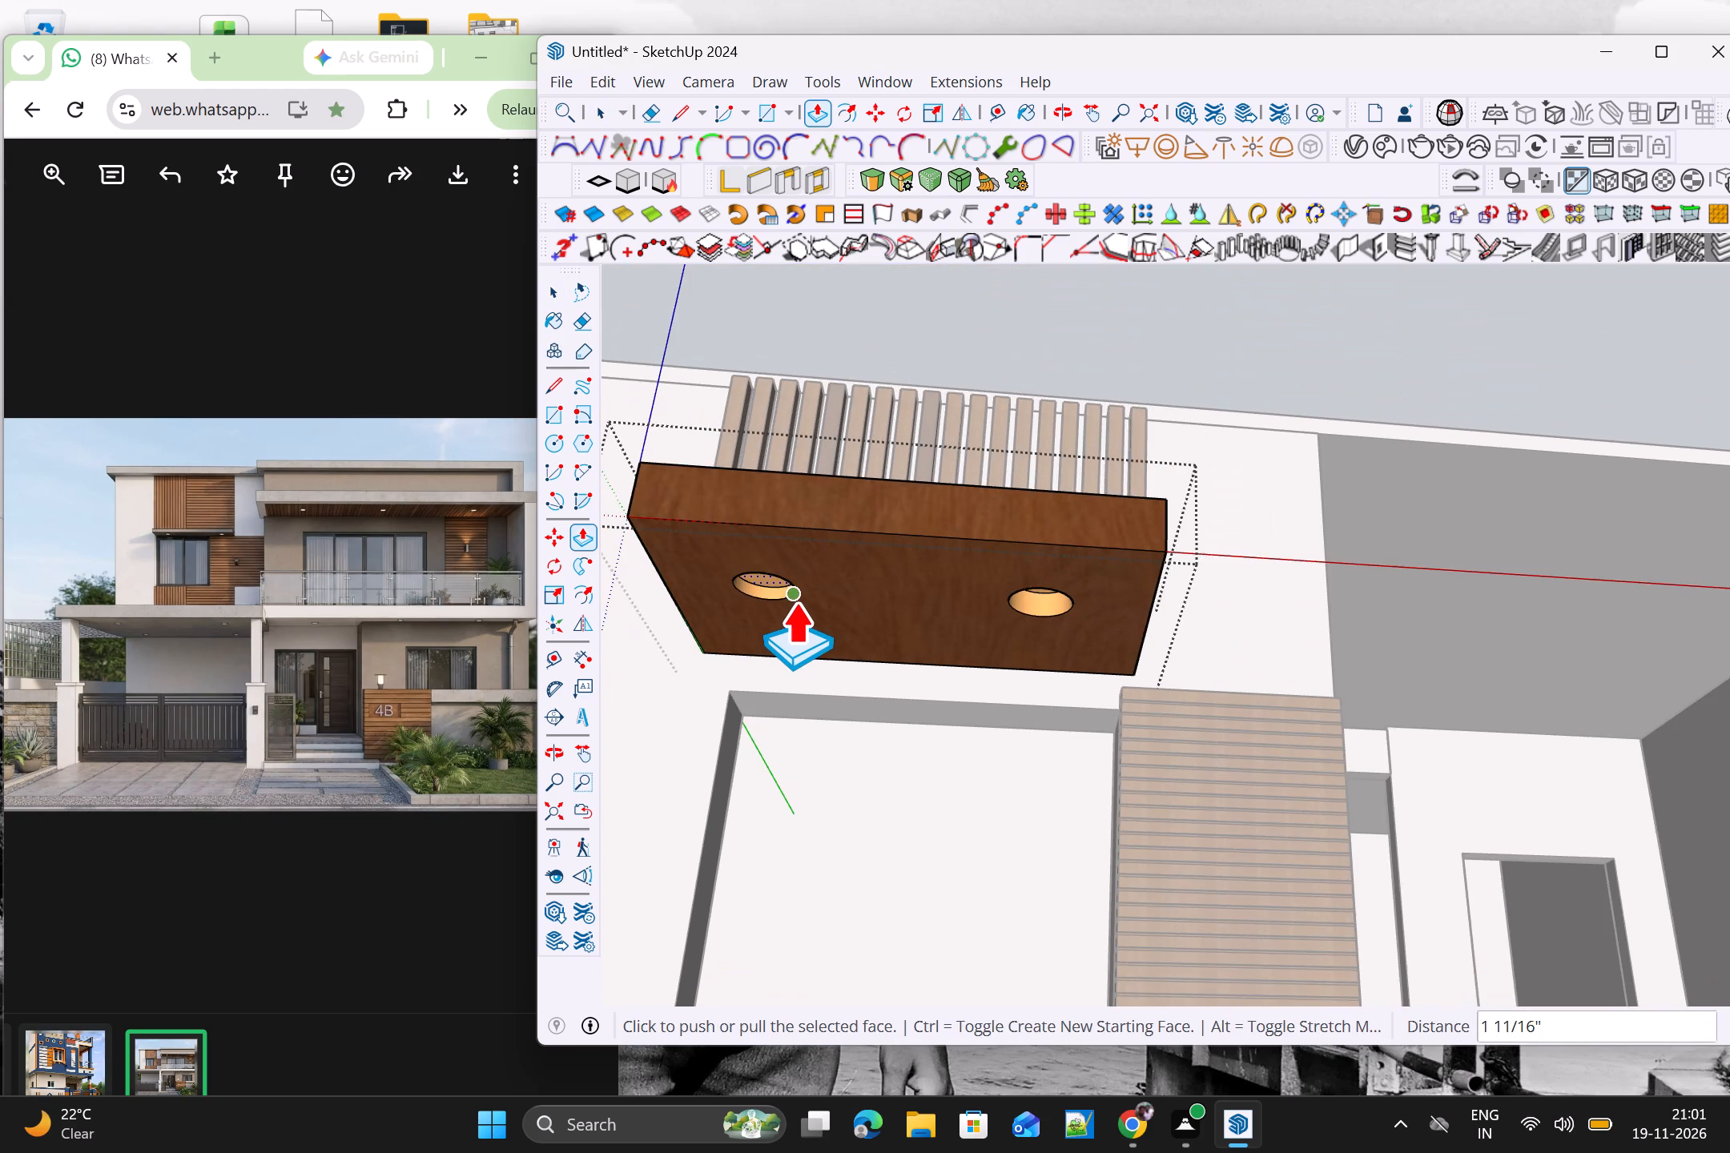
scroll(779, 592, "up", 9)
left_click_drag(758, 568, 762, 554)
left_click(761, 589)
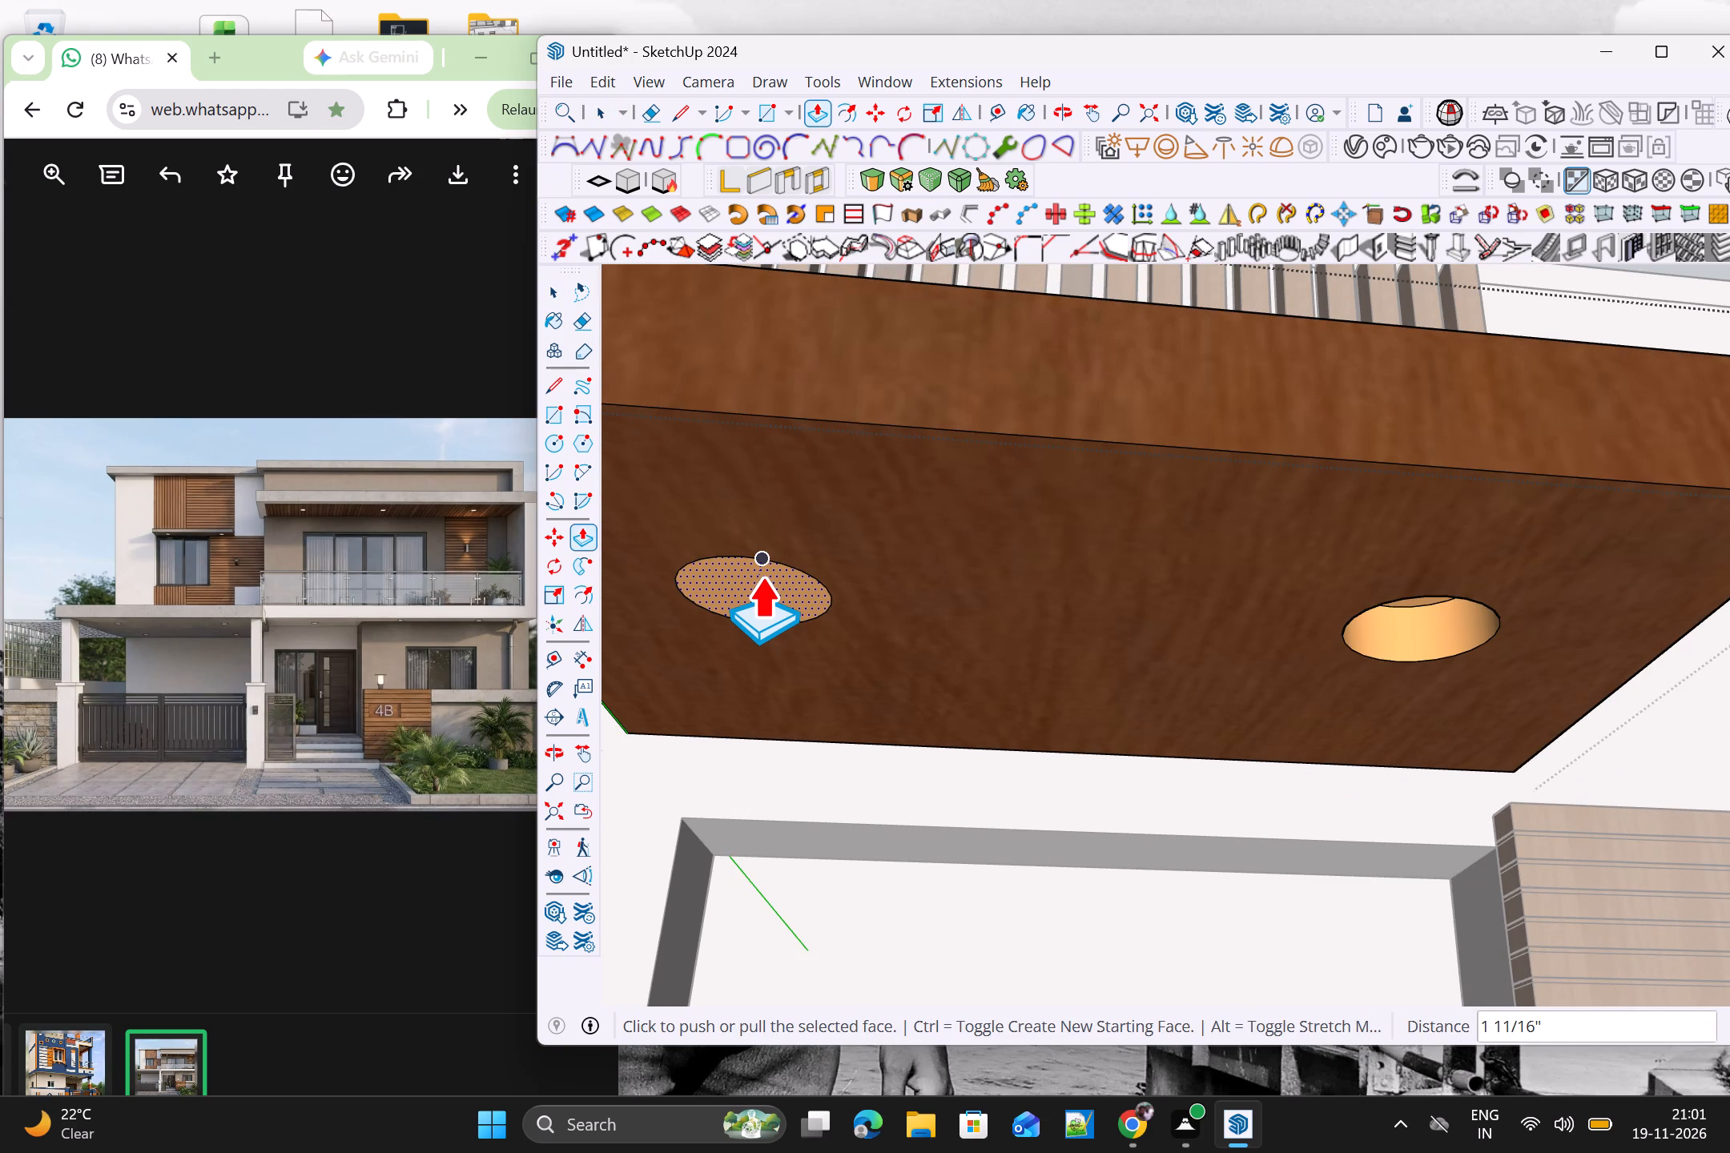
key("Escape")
Recess the left-hand emissive circle about 1 13/16" into the ledge's underside with Push/Pull.
left_click(755, 595)
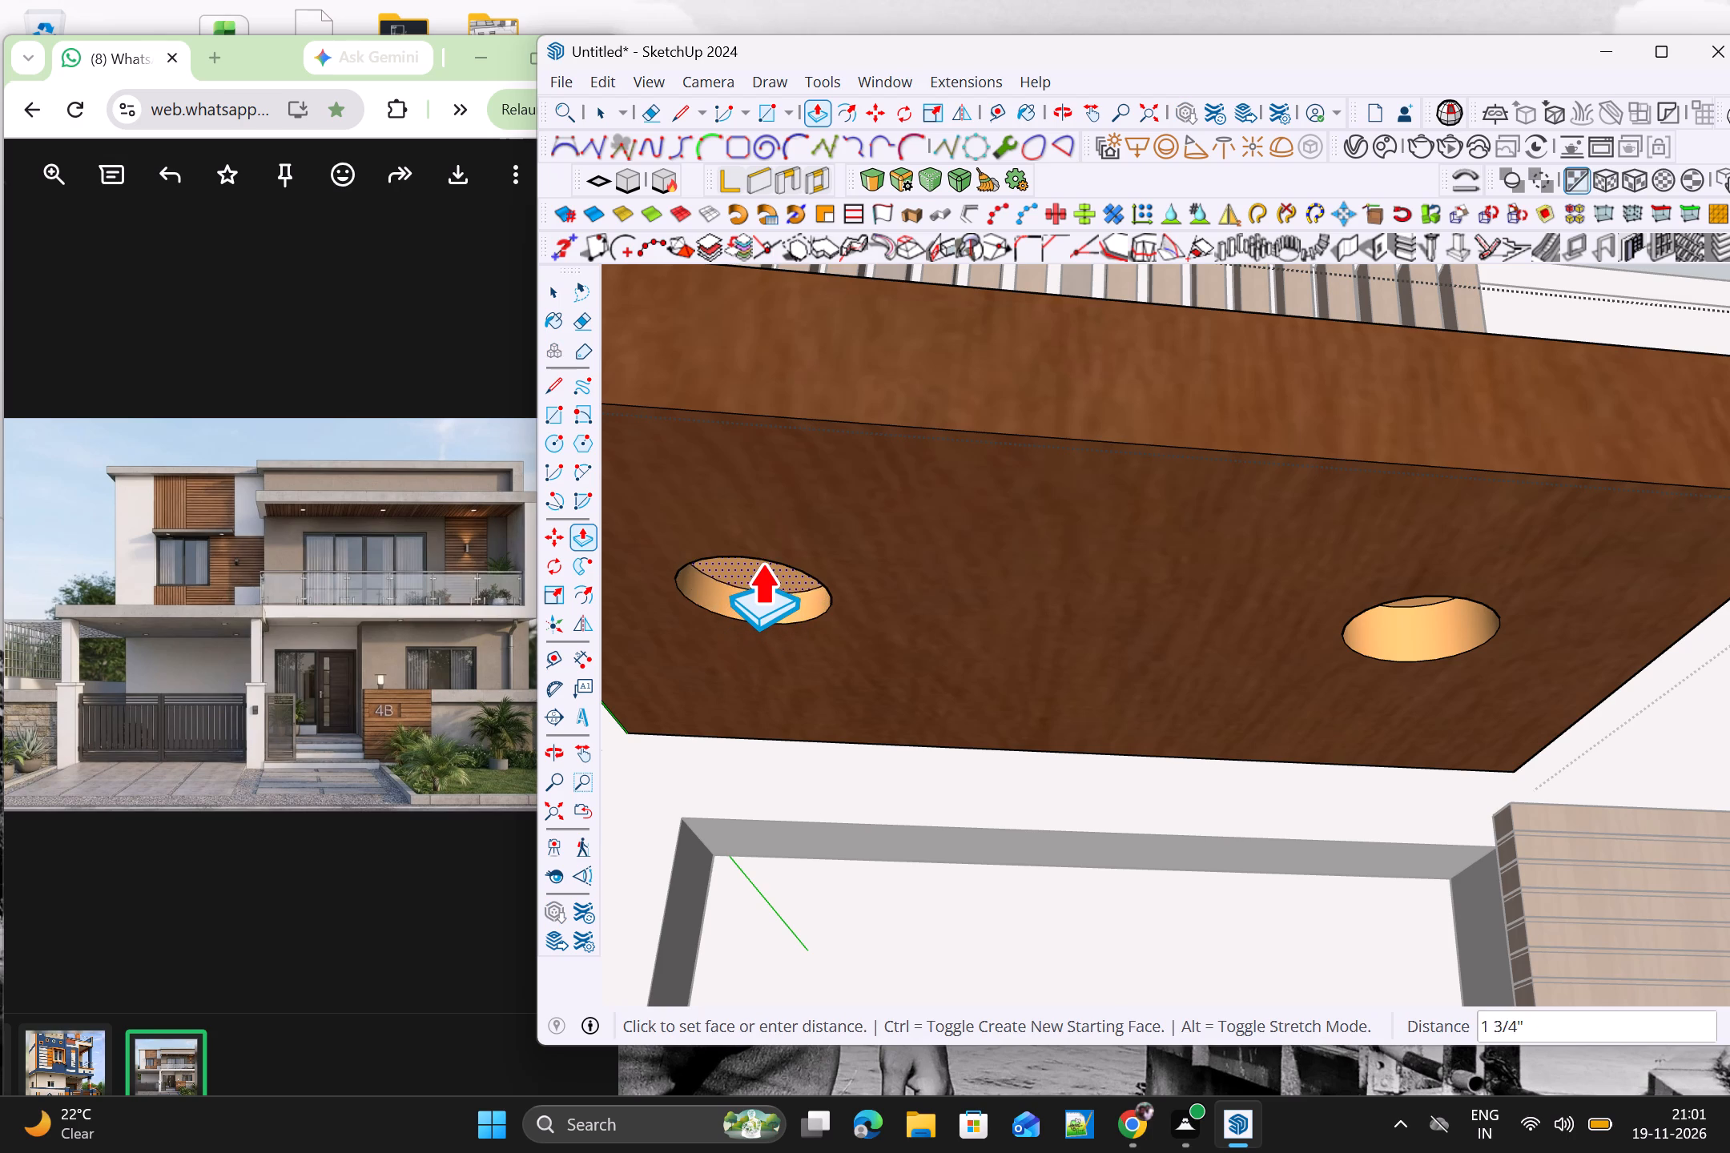
left_click(762, 561)
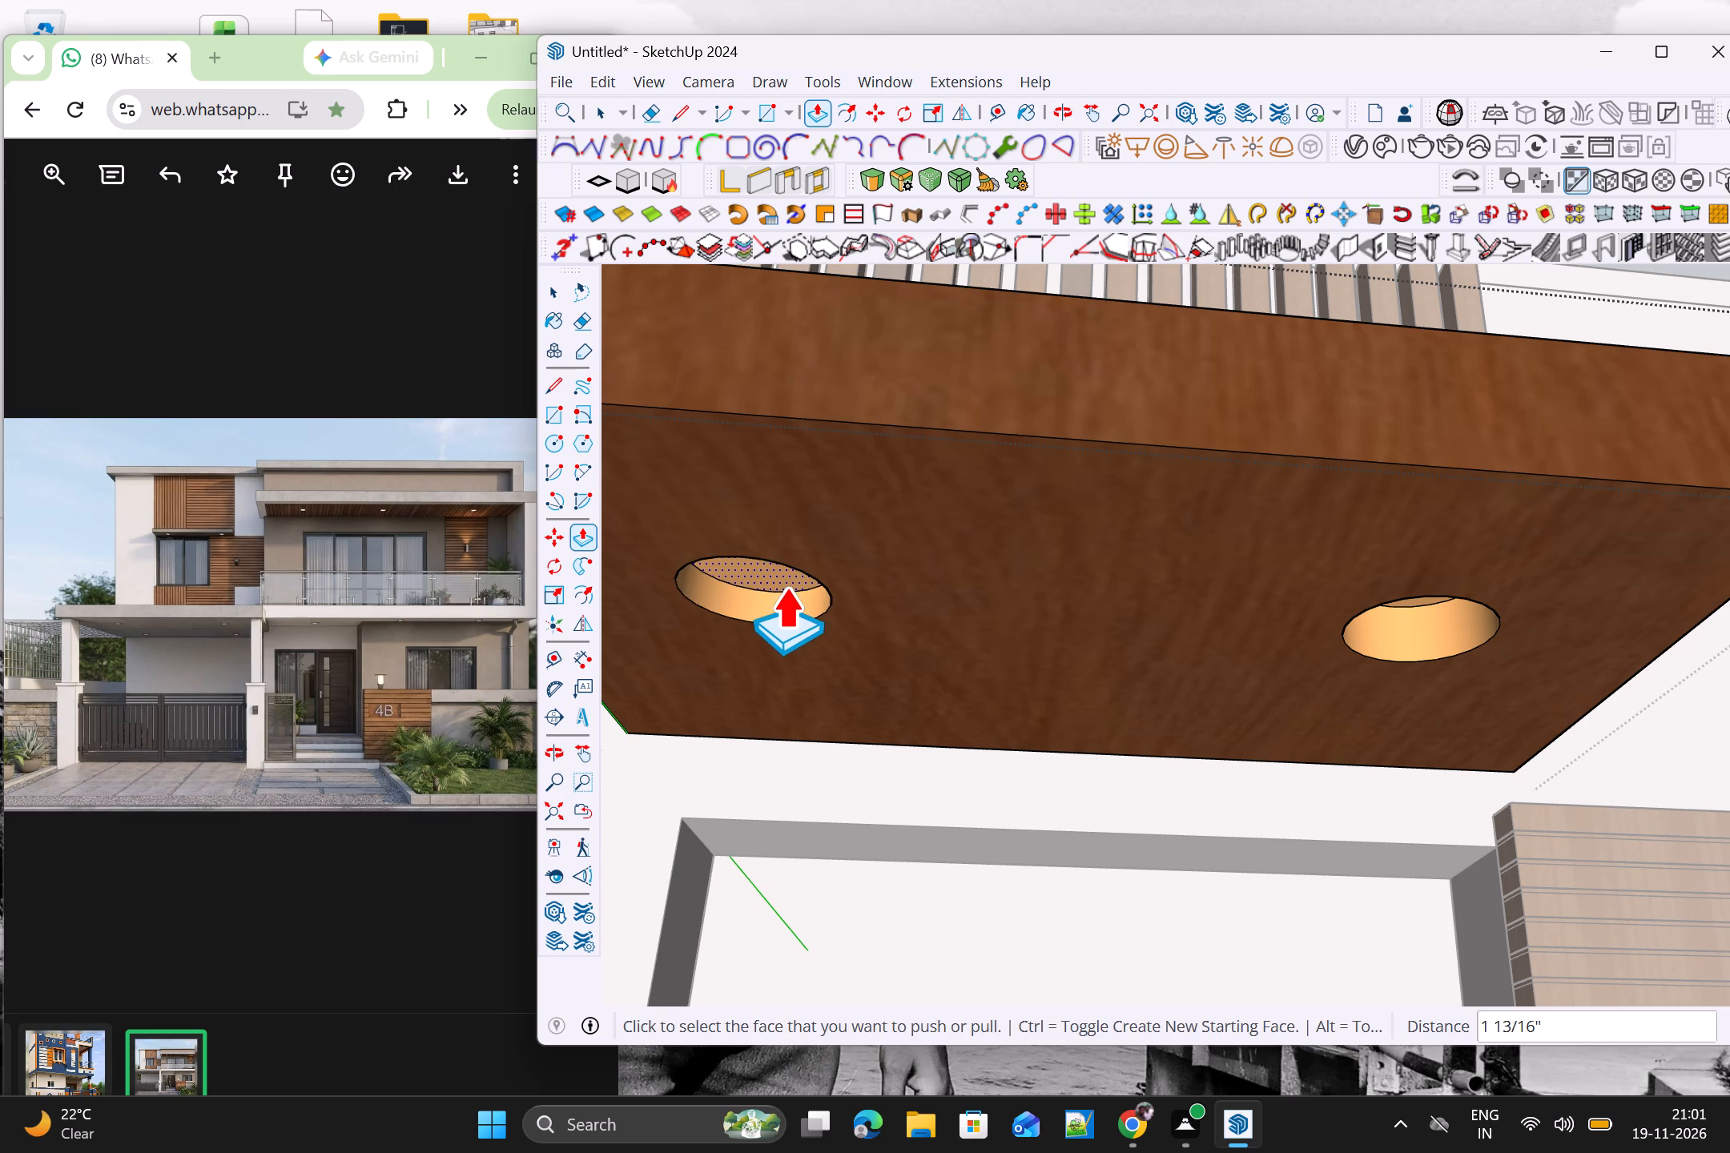
Exit the wood ledge group's editing context once its two recessed downlights are done.
key("space")
scroll(792, 581, "down", 8)
scroll(1213, 633, "down", 4)
middle_click_drag(1178, 645, 1133, 898)
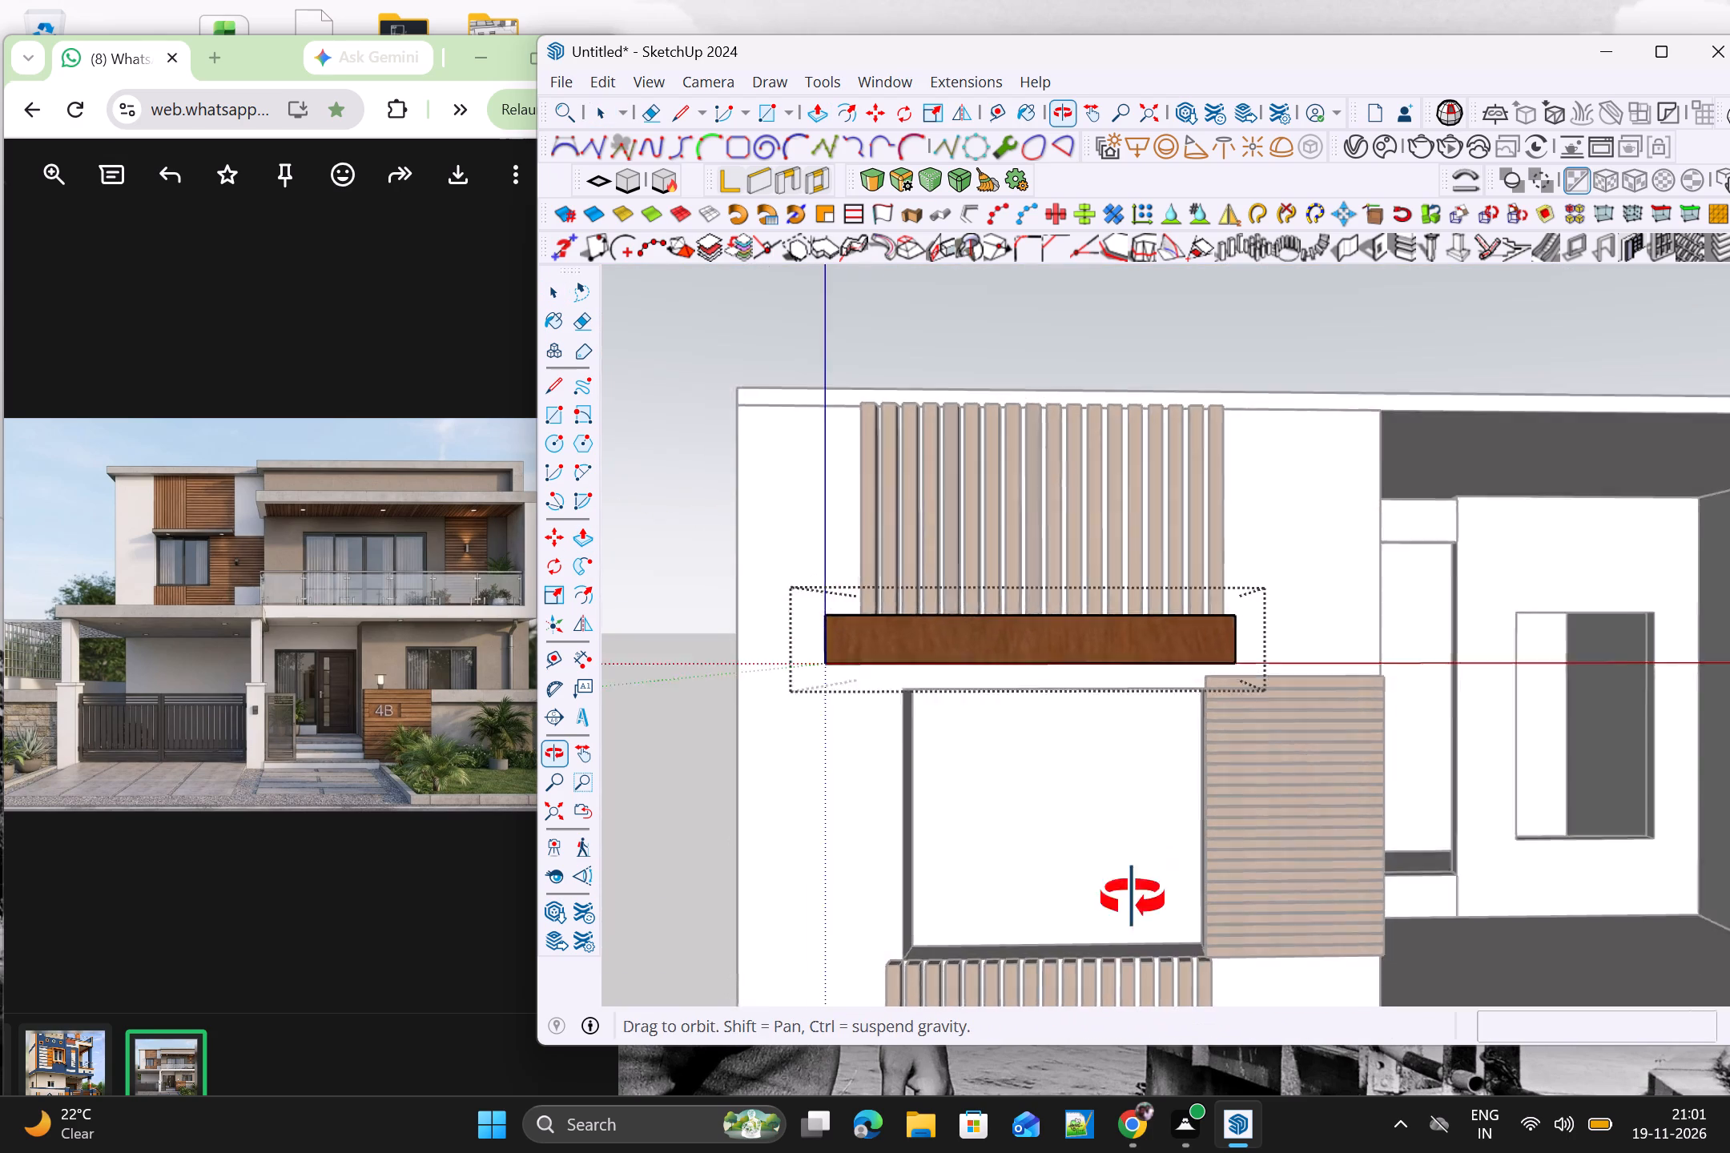
middle_click_drag(1133, 898, 1201, 773)
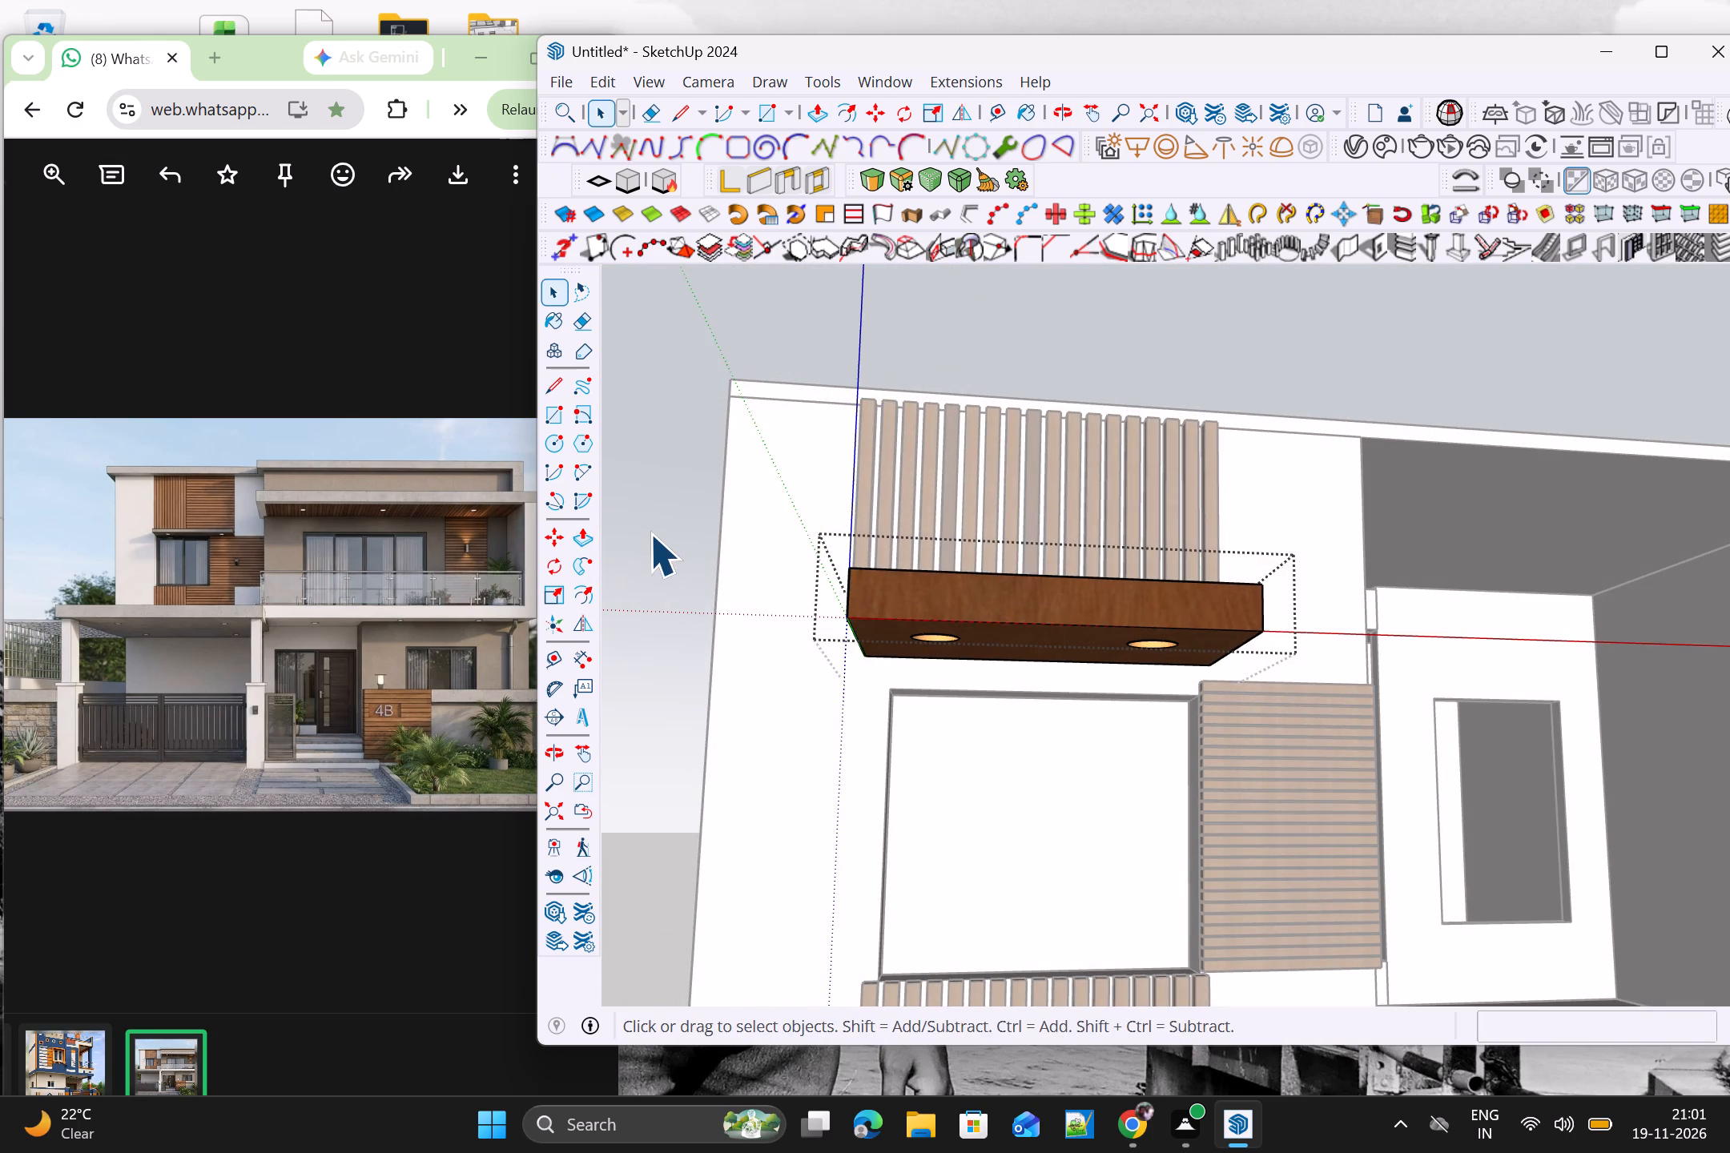
left_click(659, 531)
Examine the front elevation, roof slab and side walls from several angles, and check the Emissive material's settings in the V-Ray Asset Editor.
scroll(654, 534, "down", 8)
middle_click_drag(859, 672, 1016, 679)
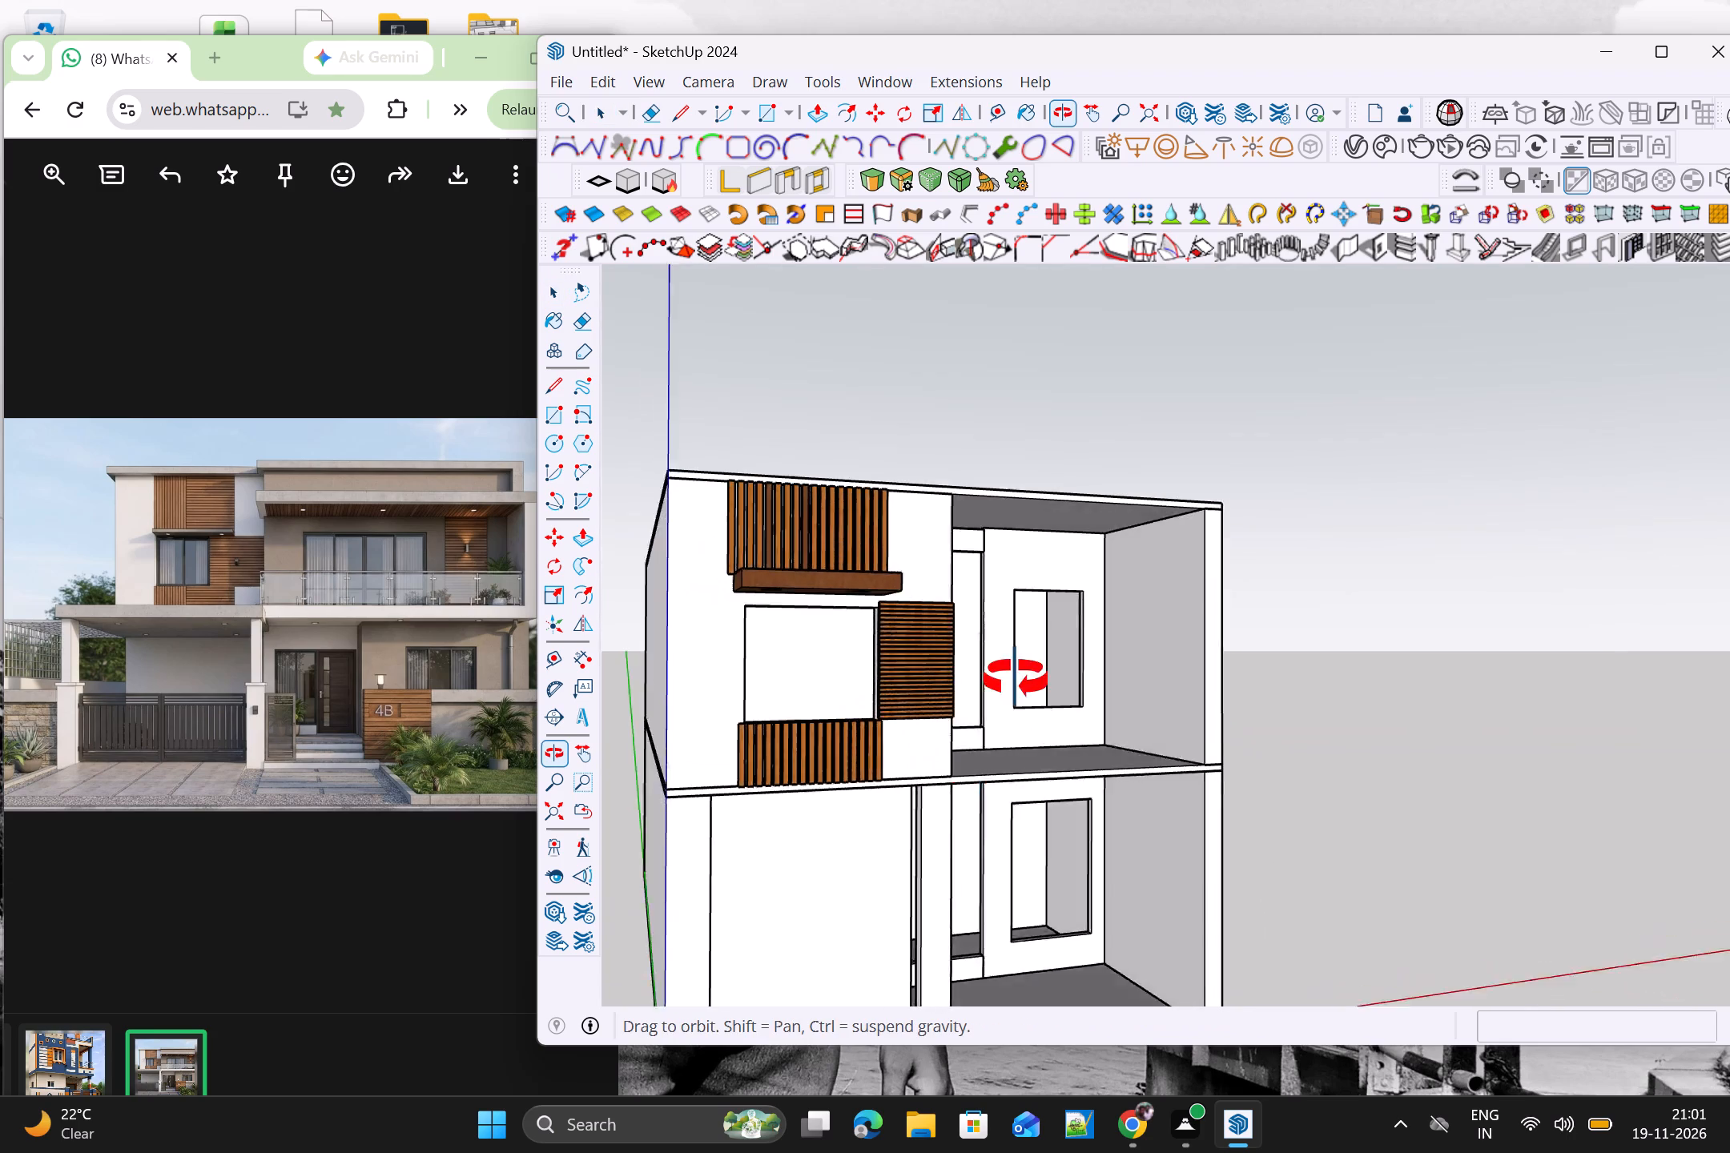
middle_click_drag(1016, 679, 891, 692)
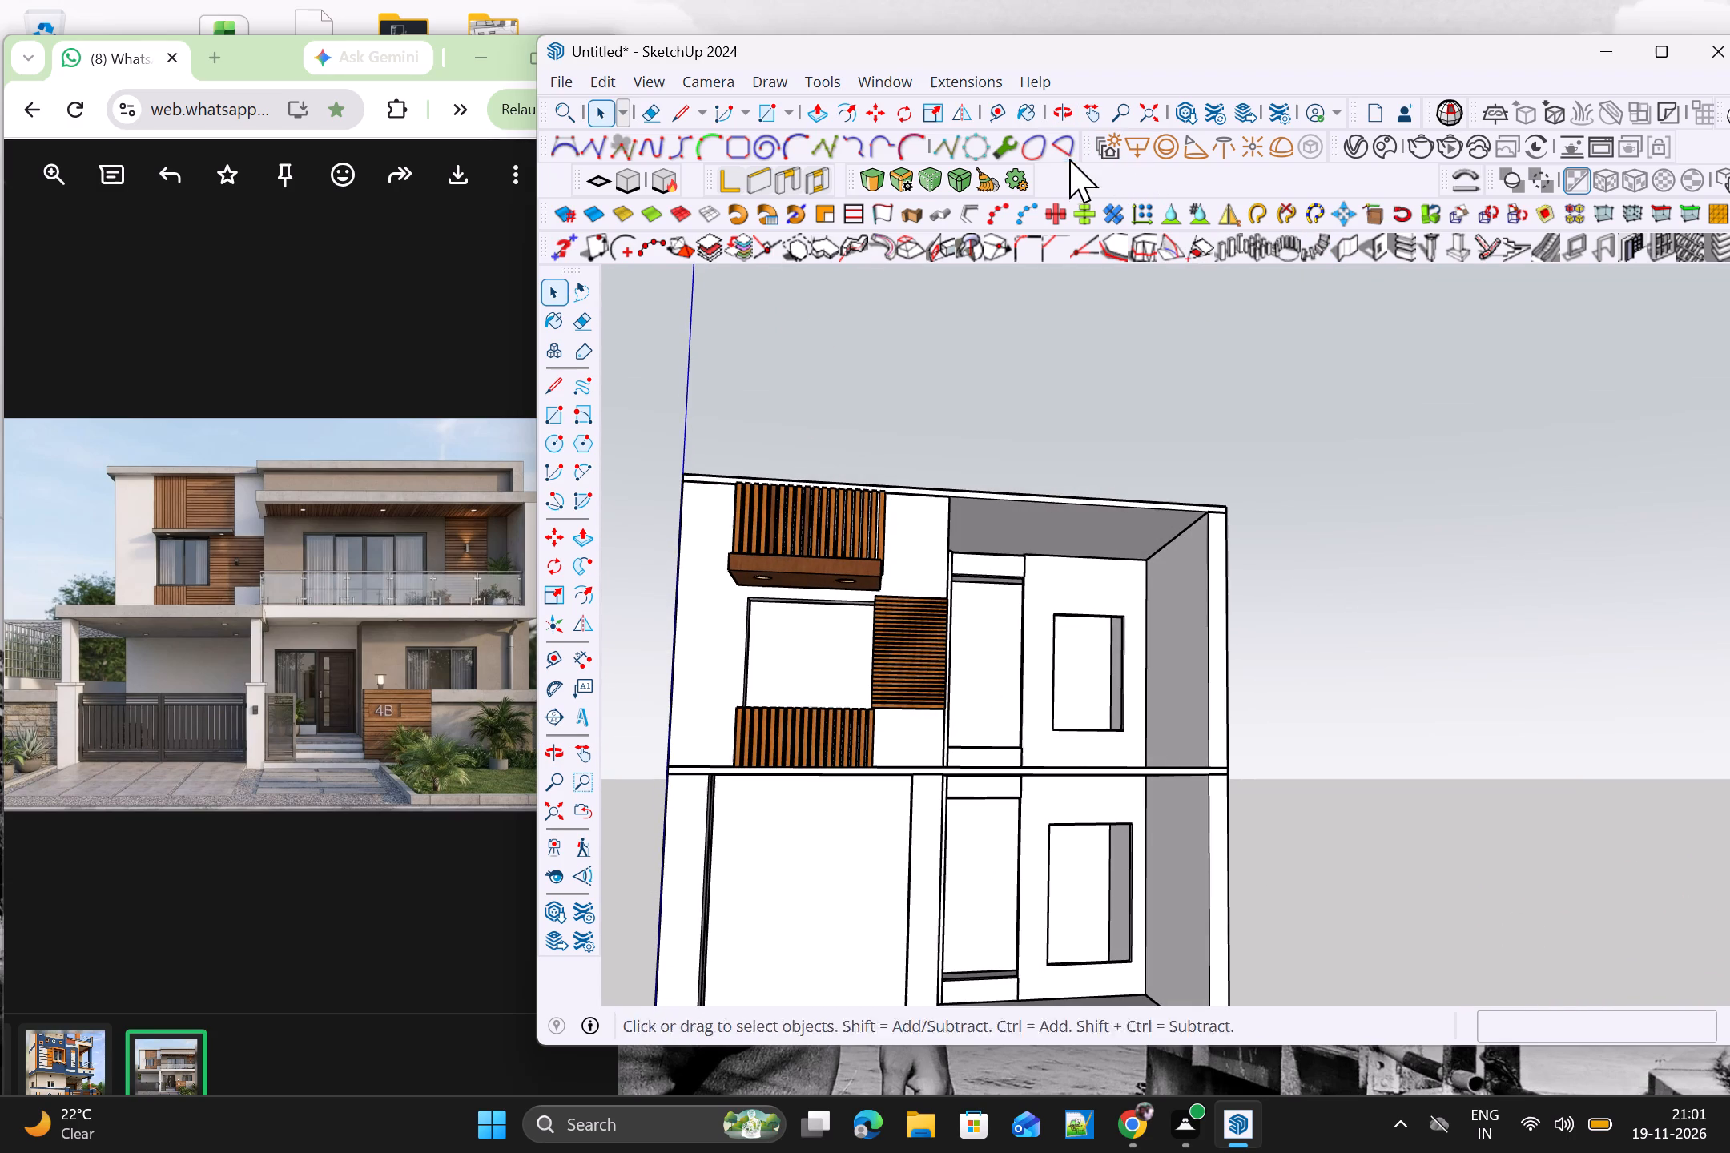
left_click(1356, 144)
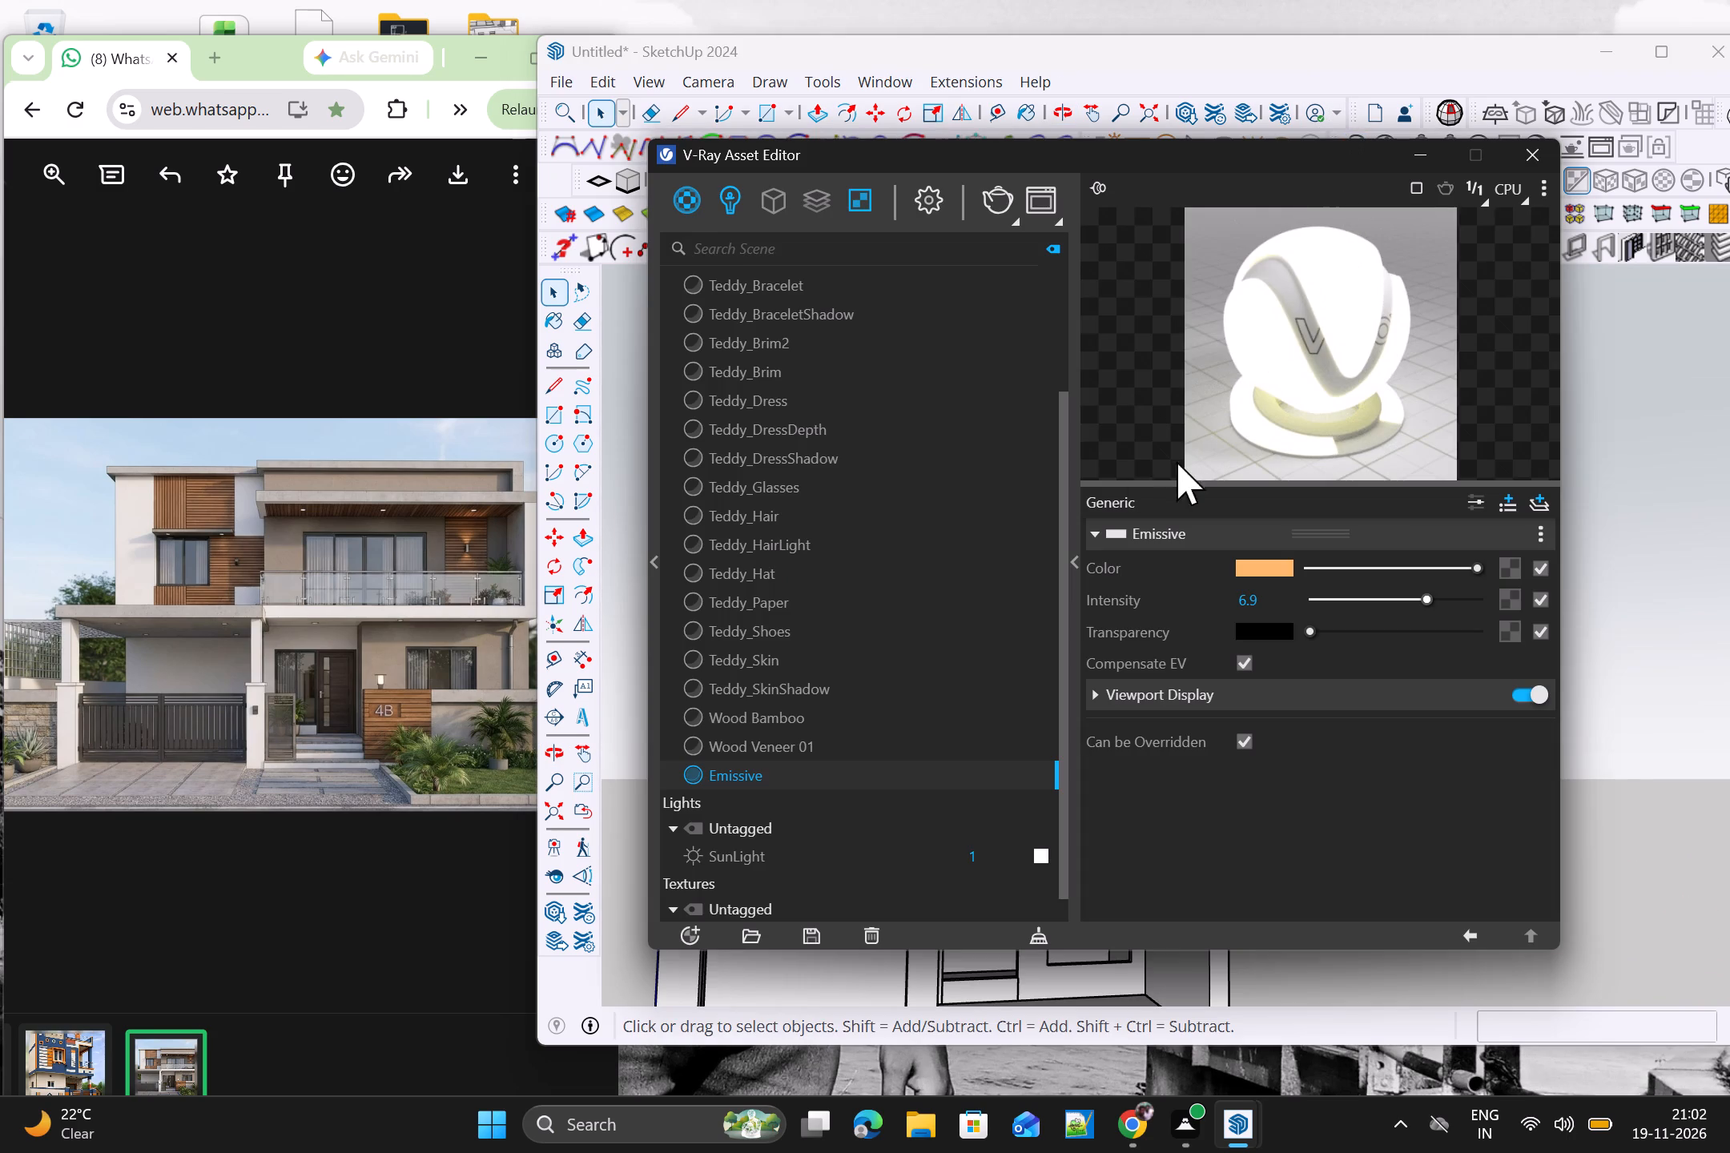
left_click(1531, 155)
scroll(1386, 412, "down", 6)
middle_click_drag(1501, 645, 1571, 811)
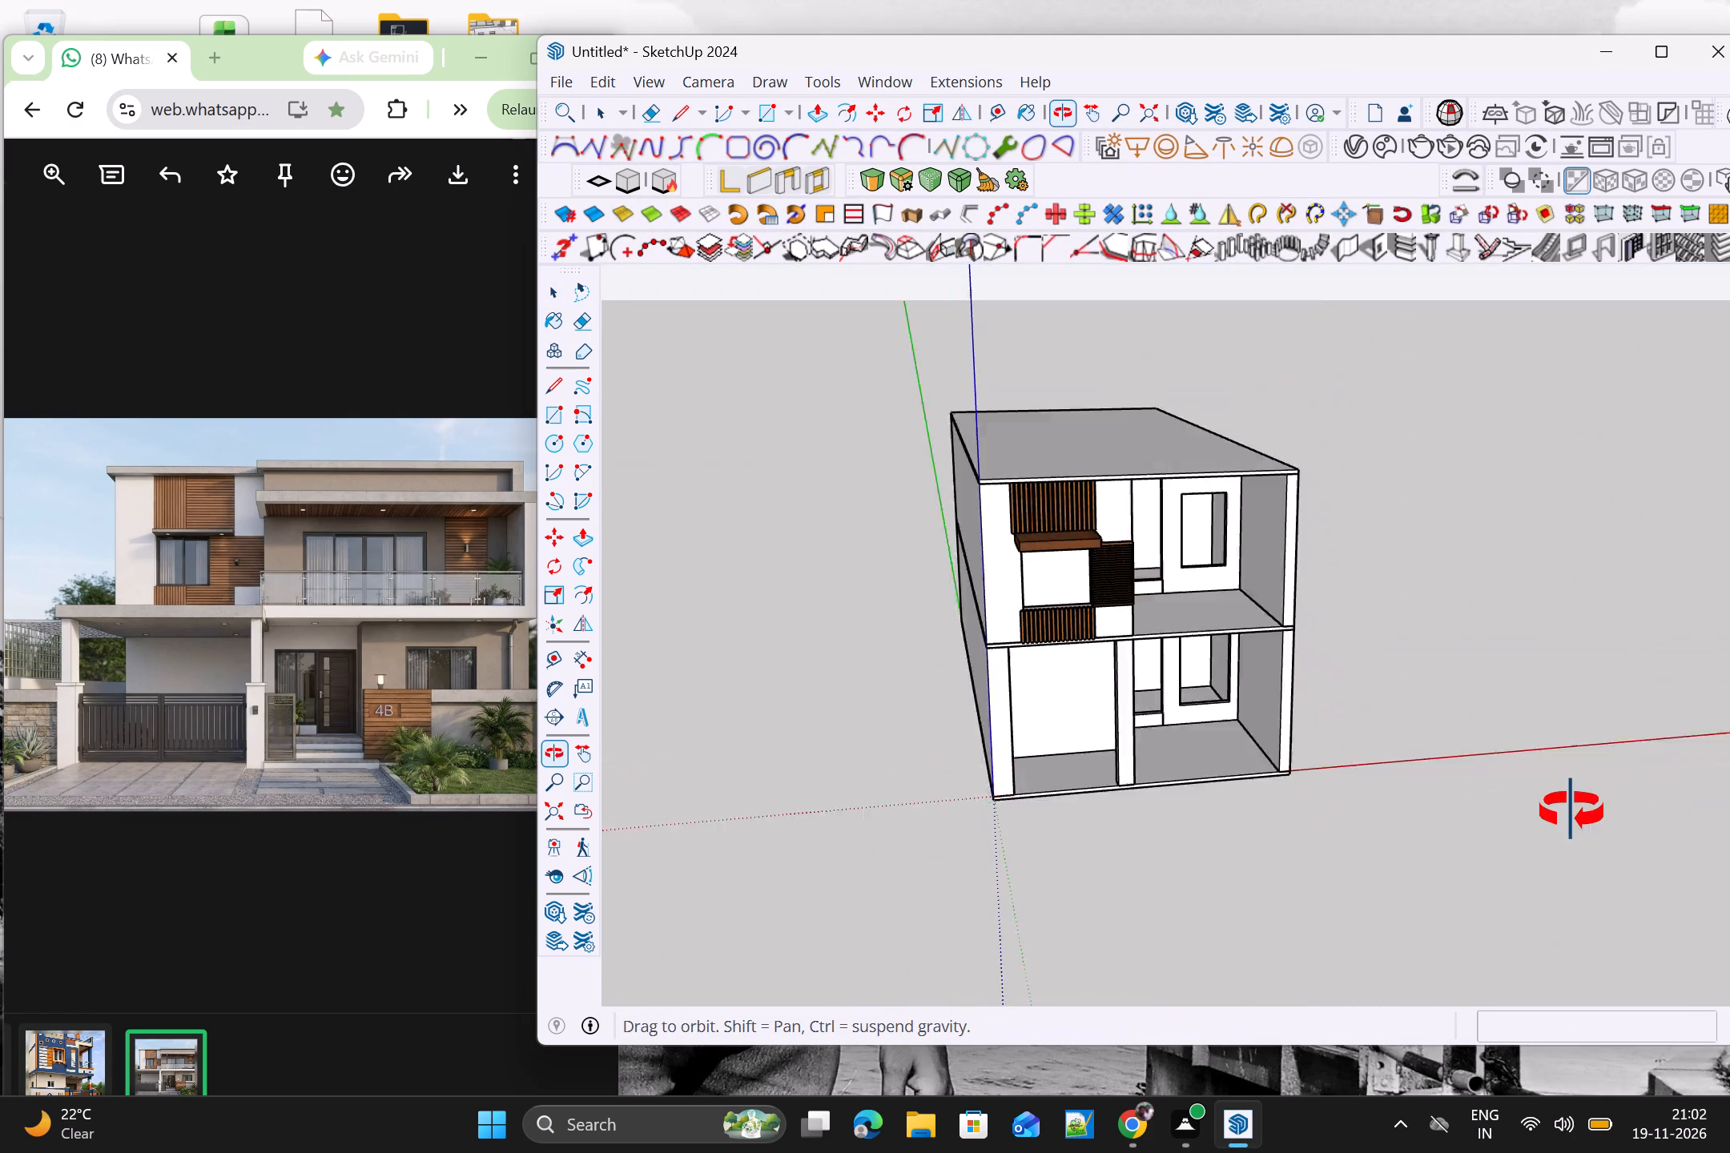
middle_click_drag(1571, 811, 1424, 721)
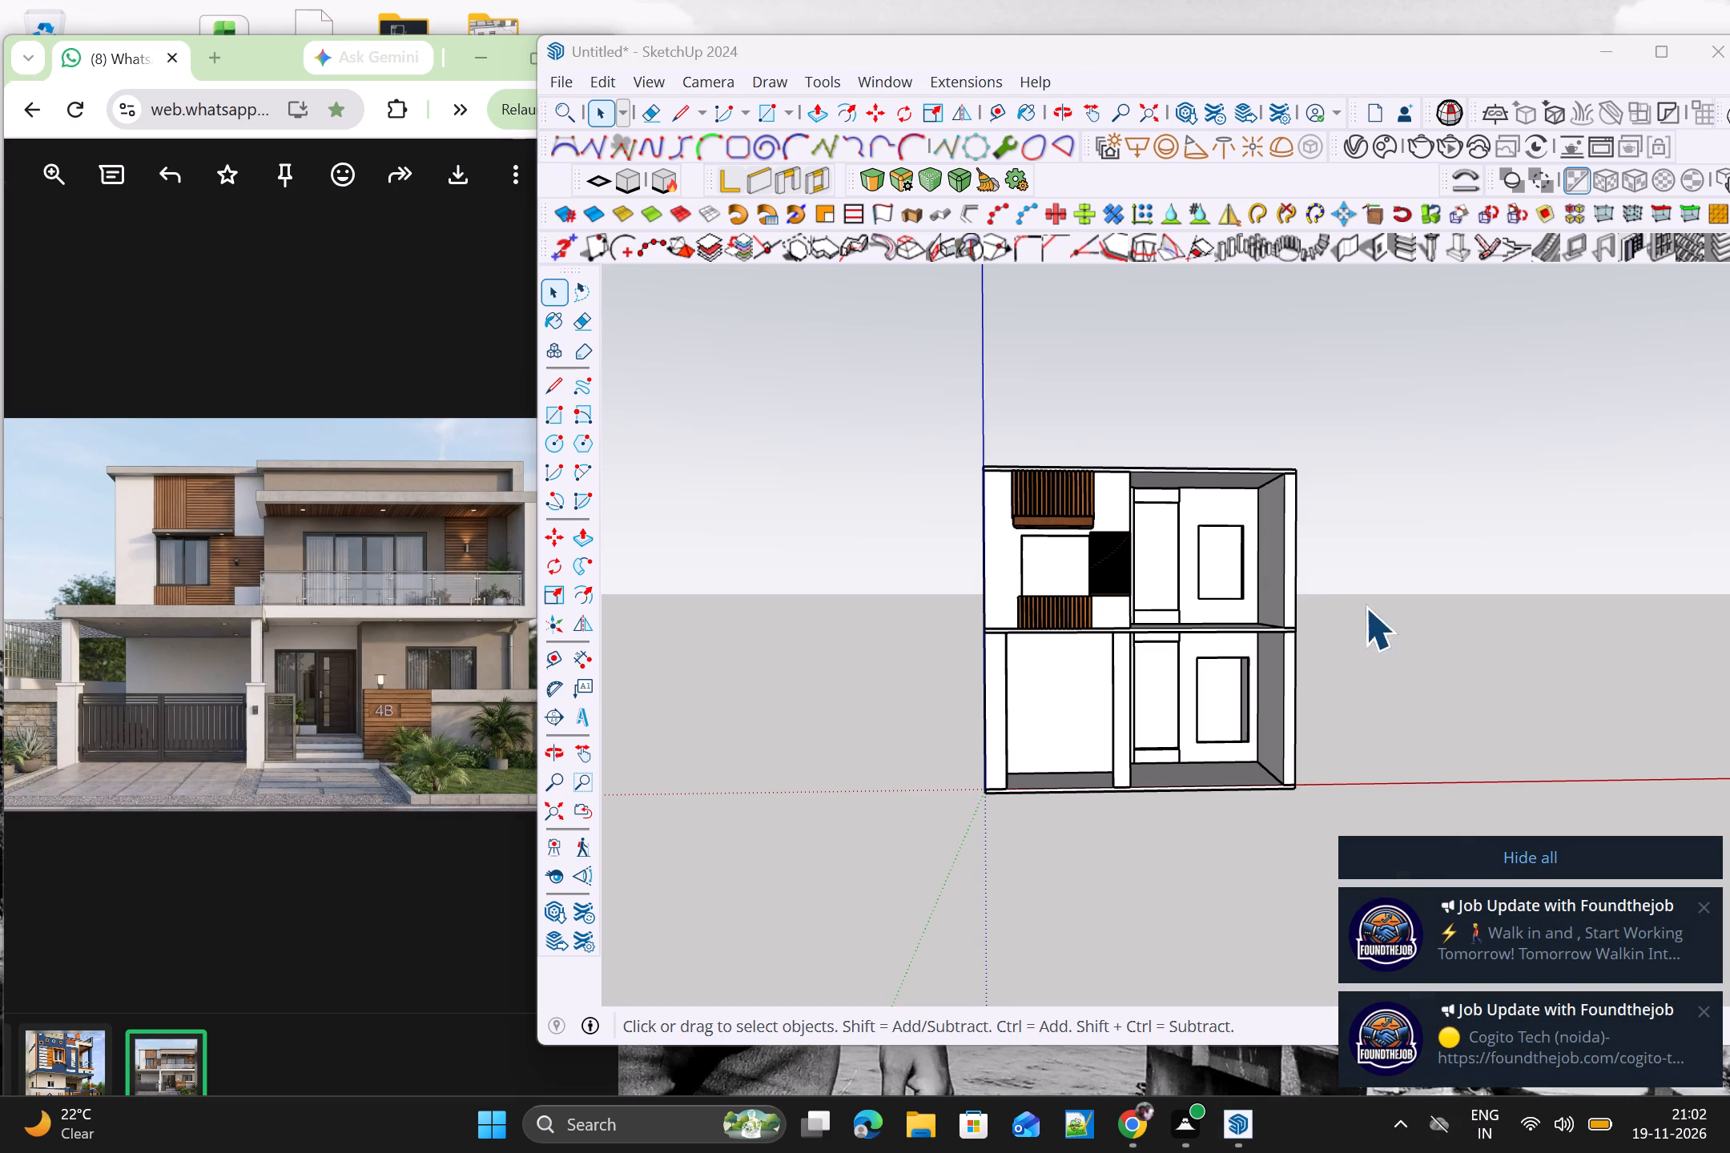
scroll(1171, 494, "up", 5)
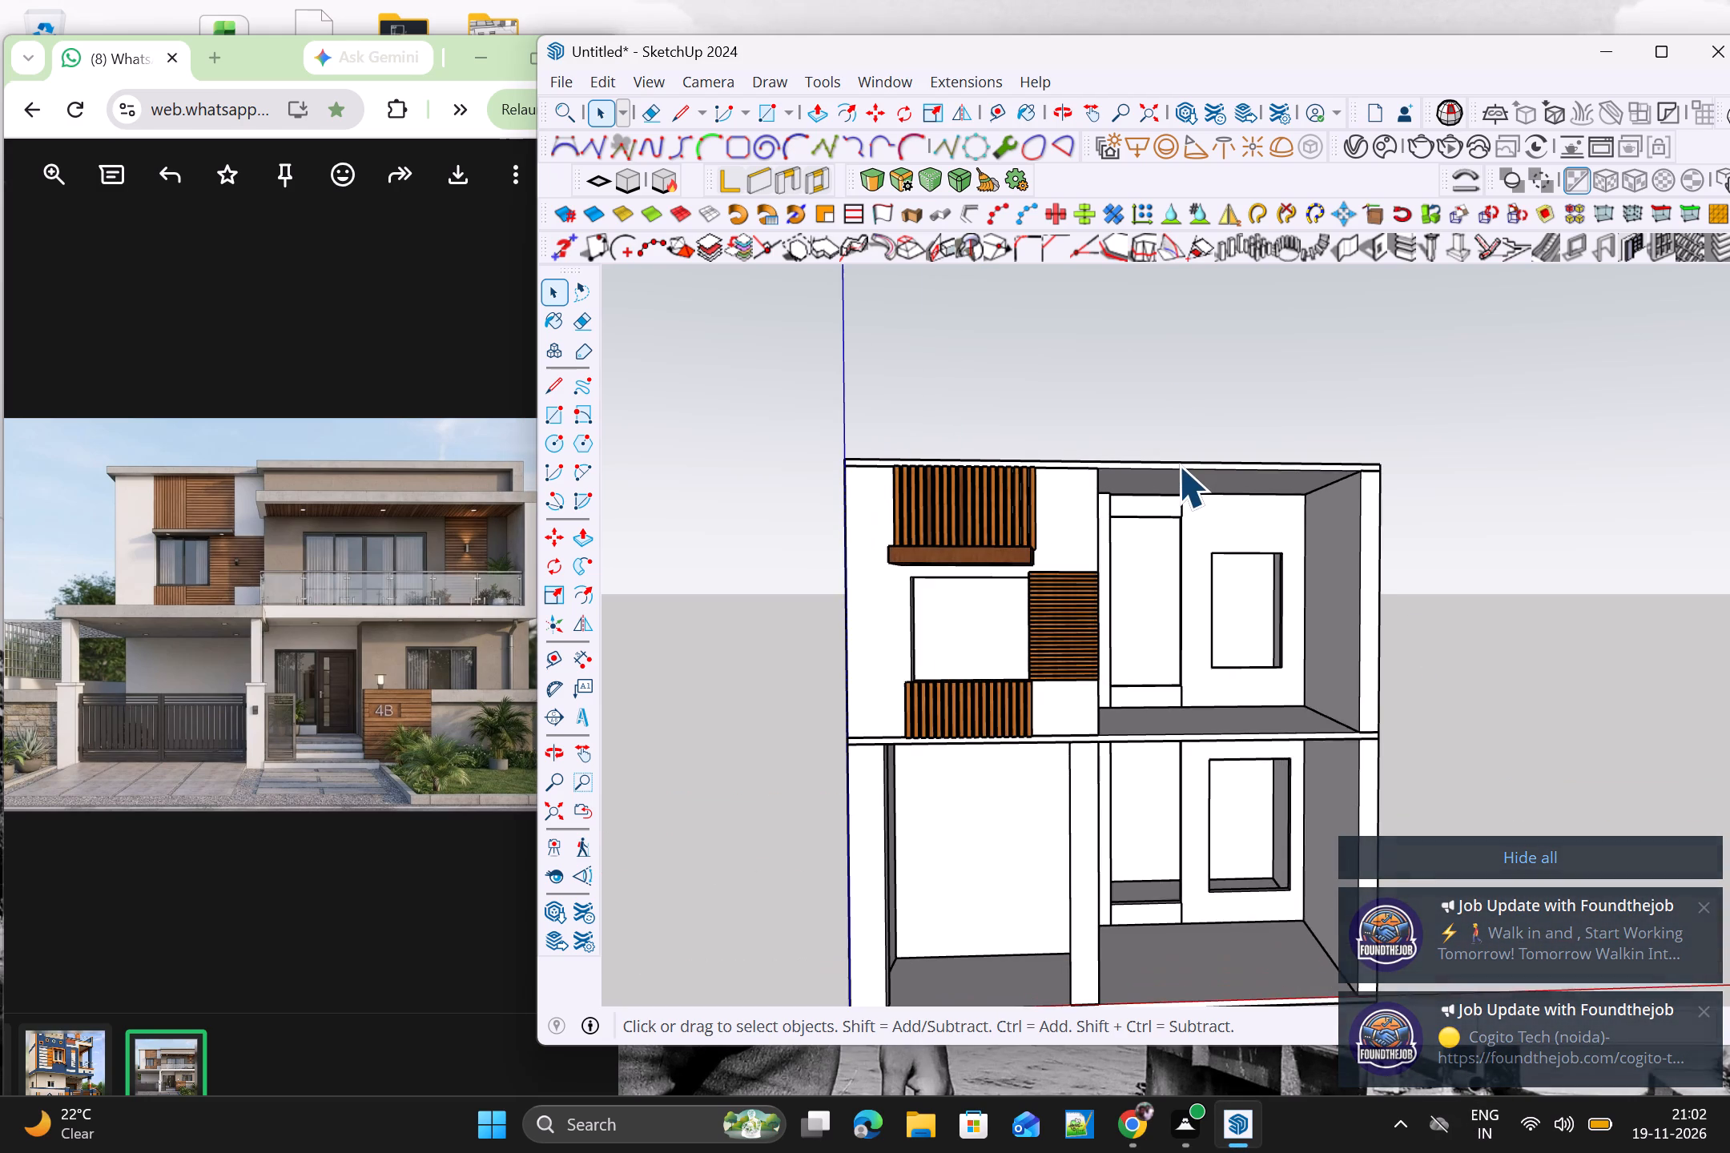
scroll(1178, 465, "down", 1)
middle_click_drag(1178, 472, 1185, 597)
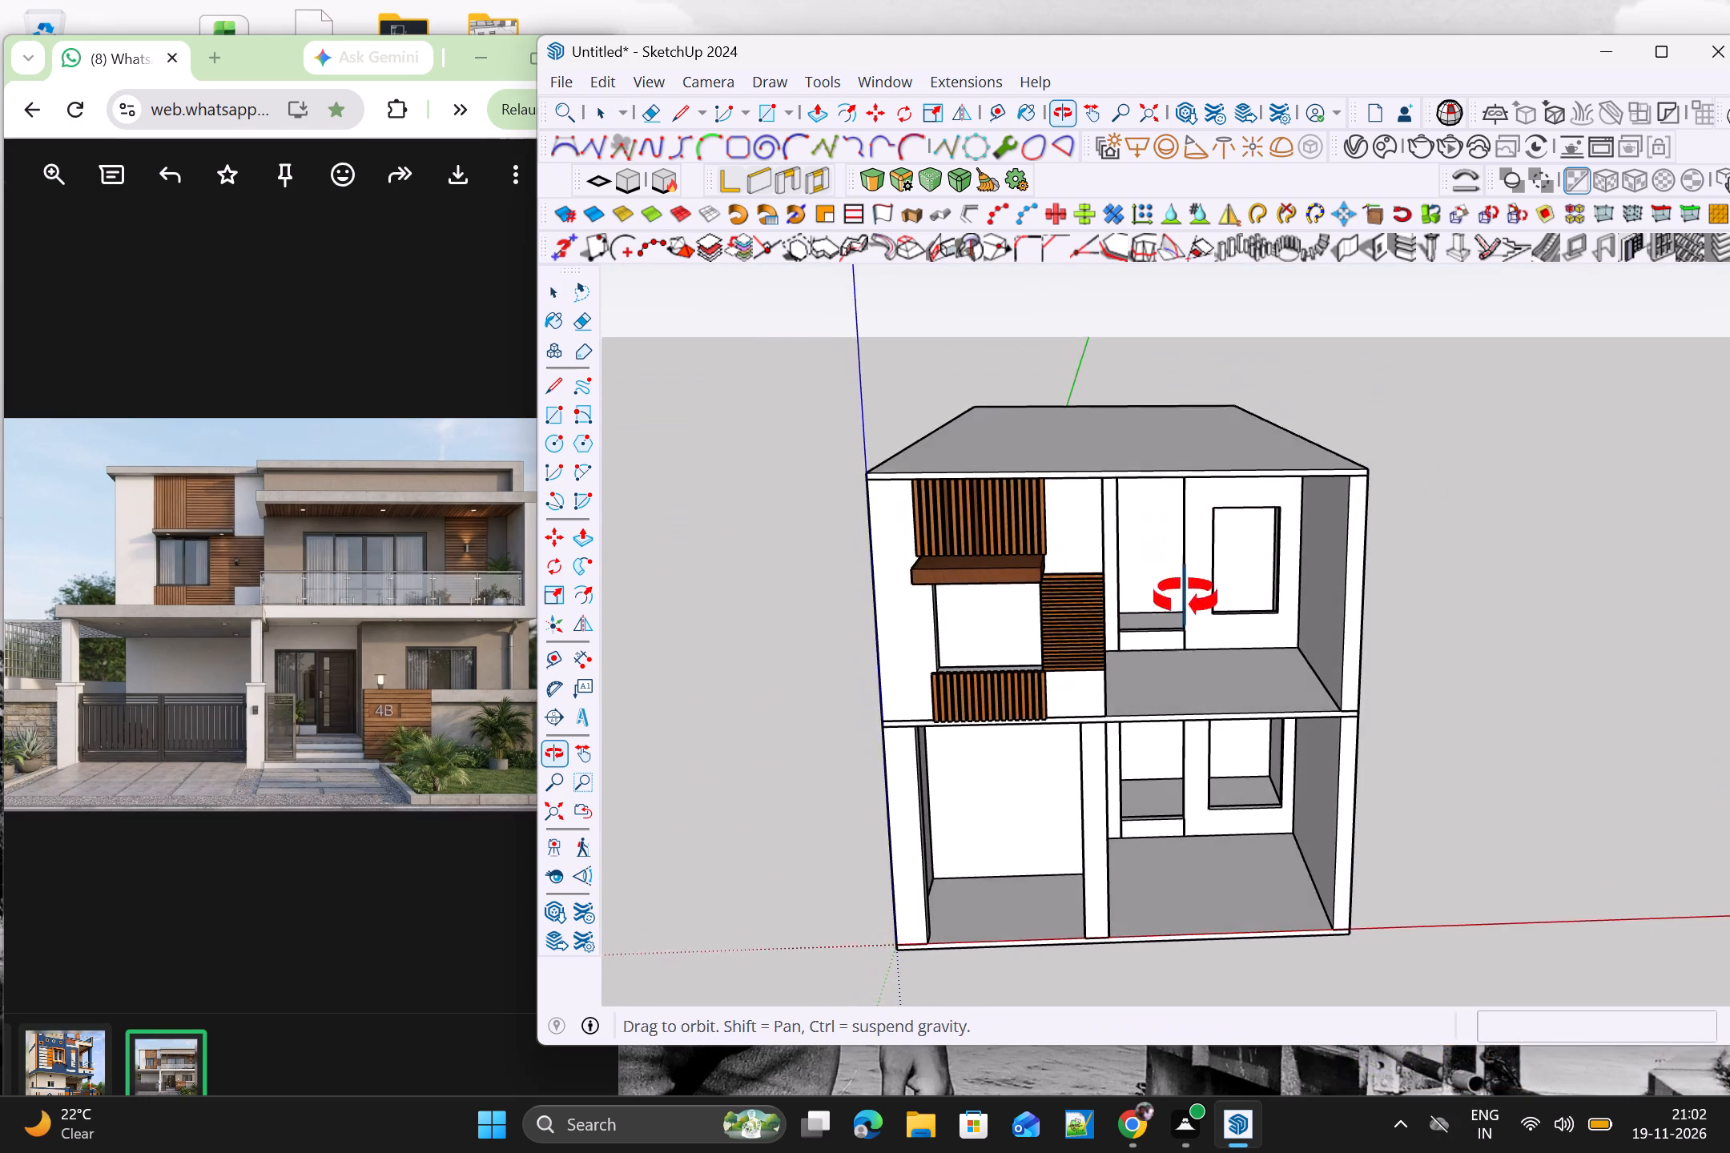
middle_click_drag(1185, 597, 1383, 581)
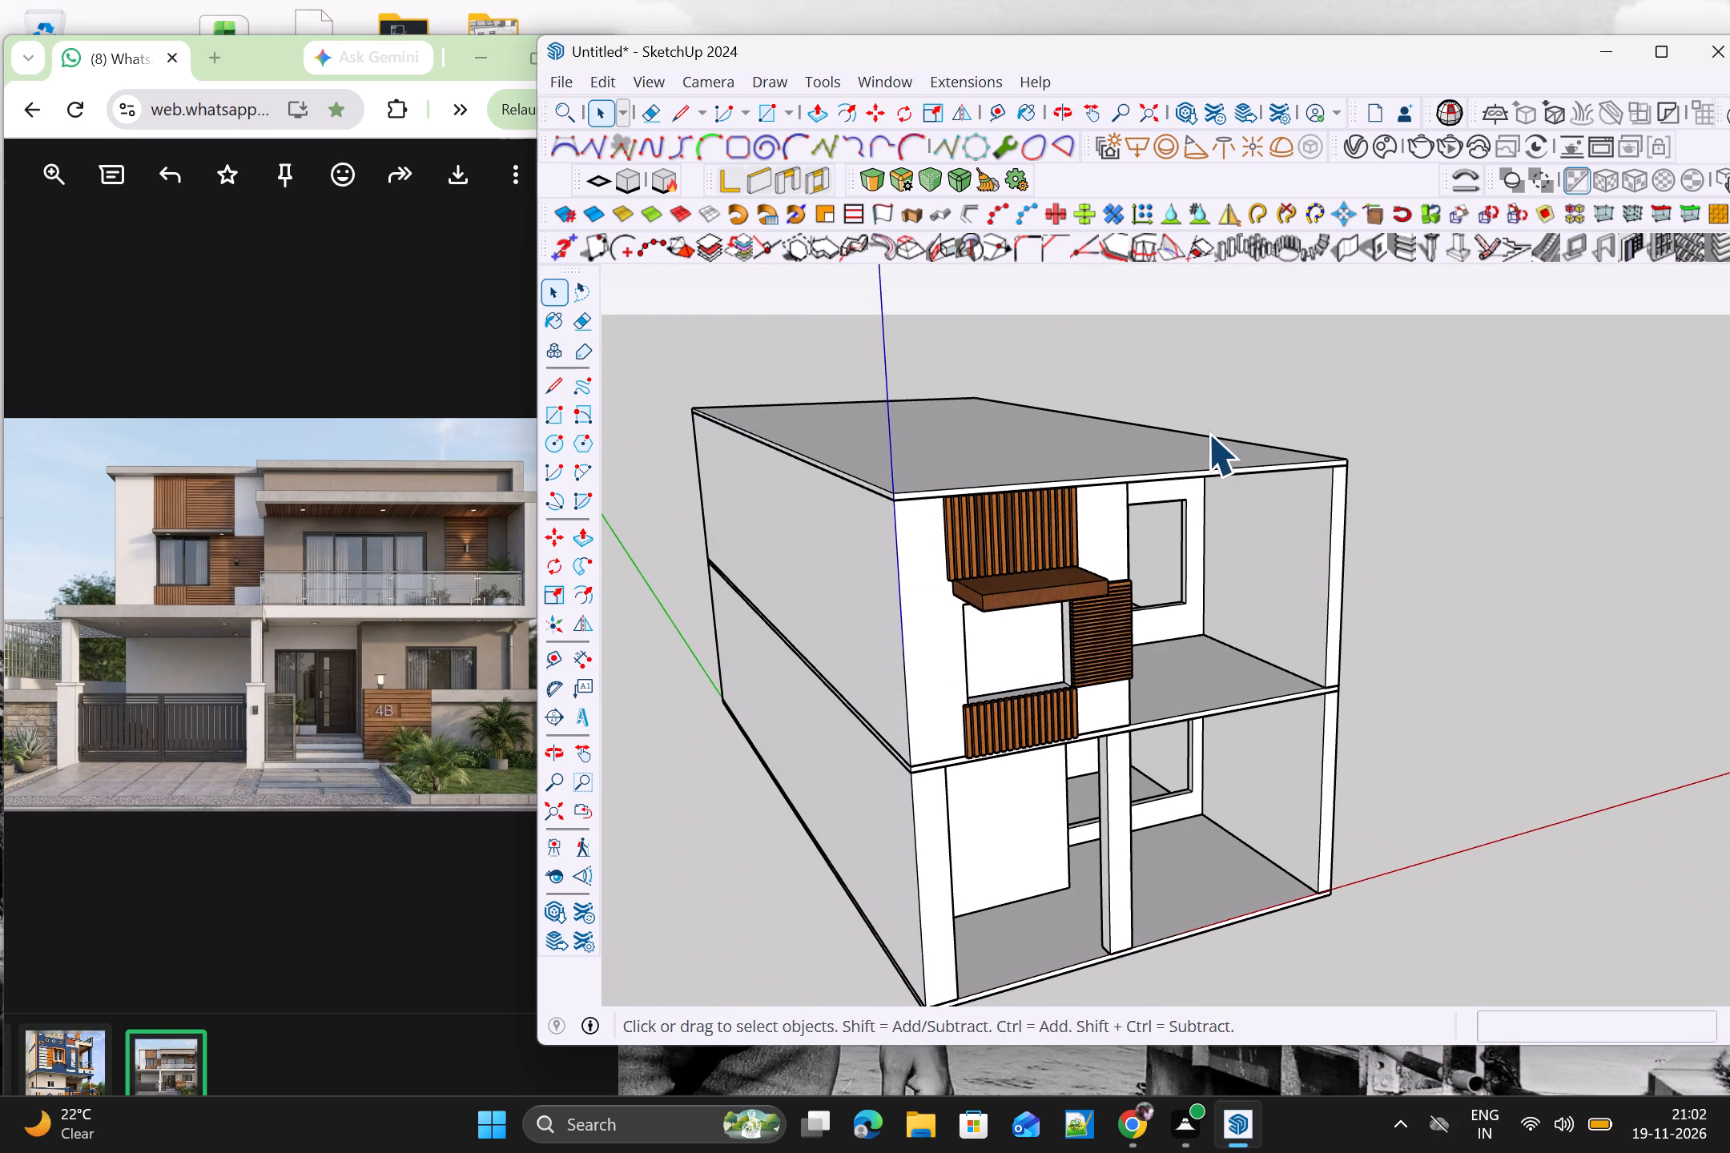
middle_click_drag(1340, 568, 1178, 568)
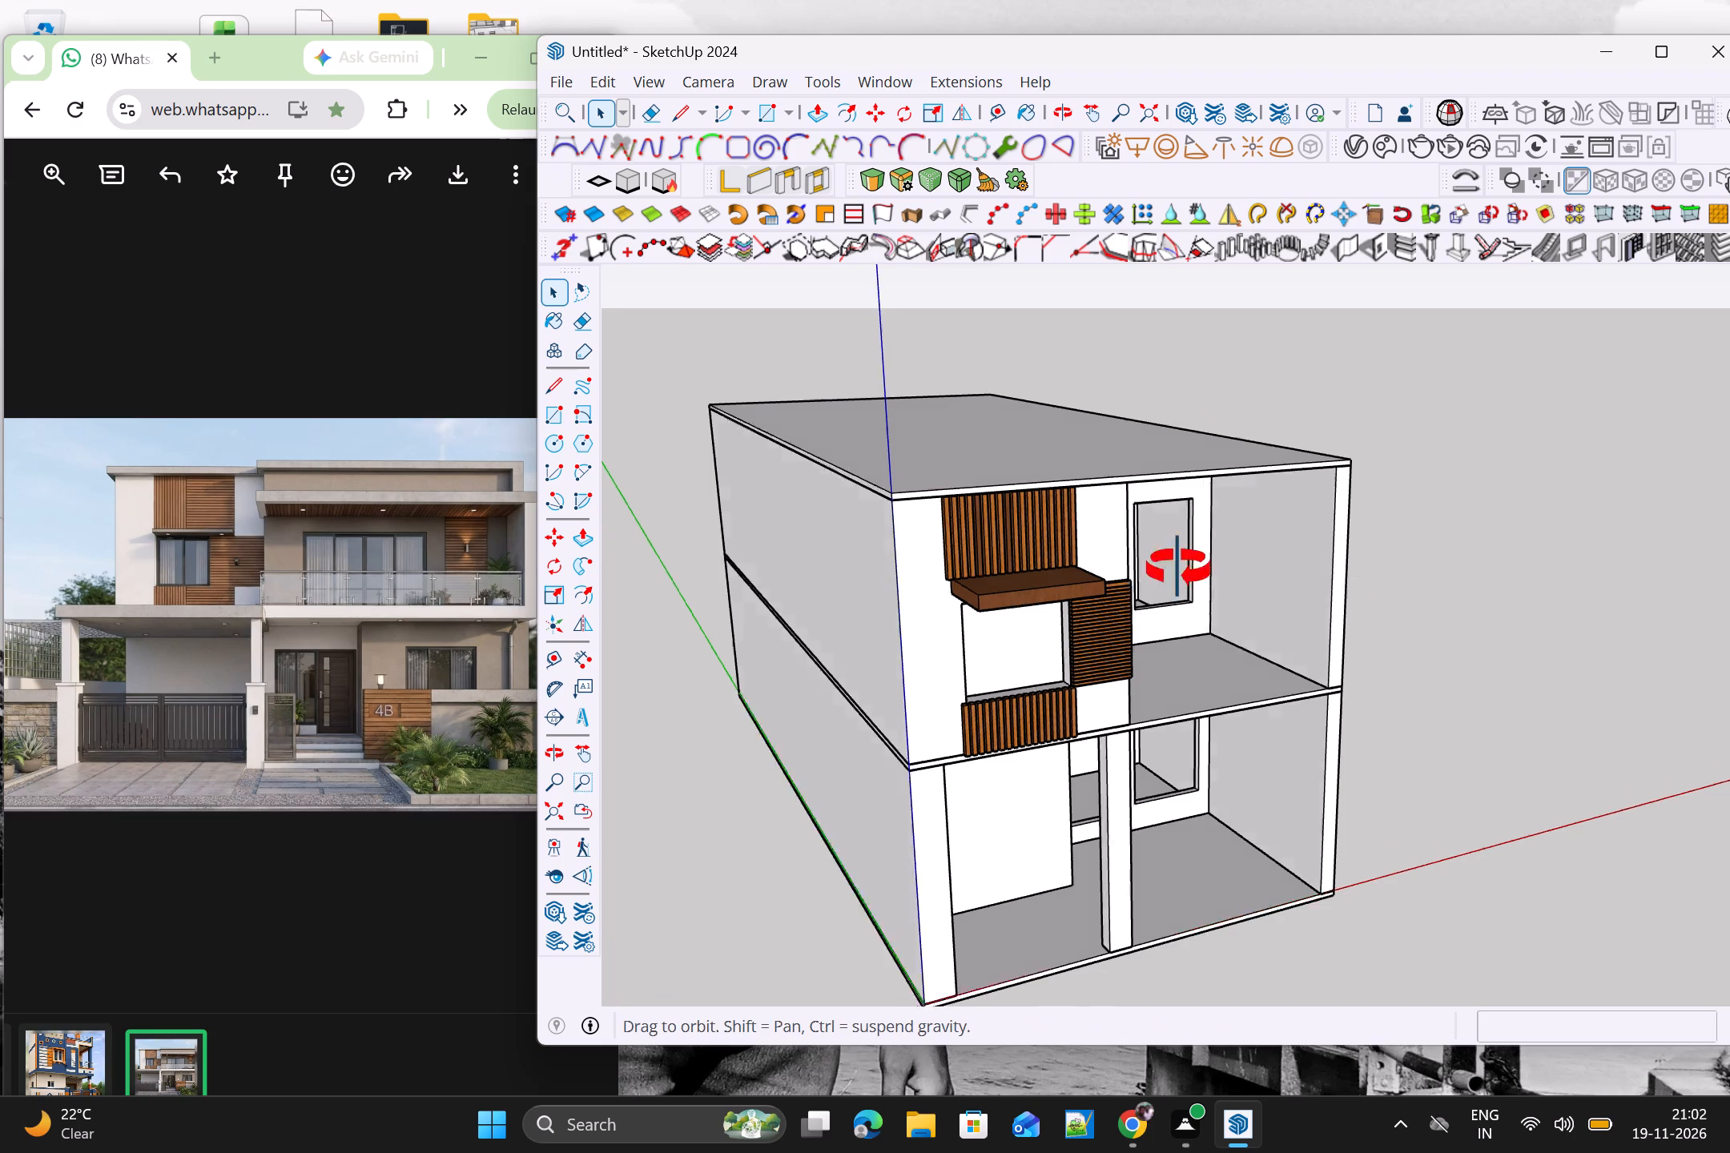
middle_click_drag(1178, 568, 1126, 432)
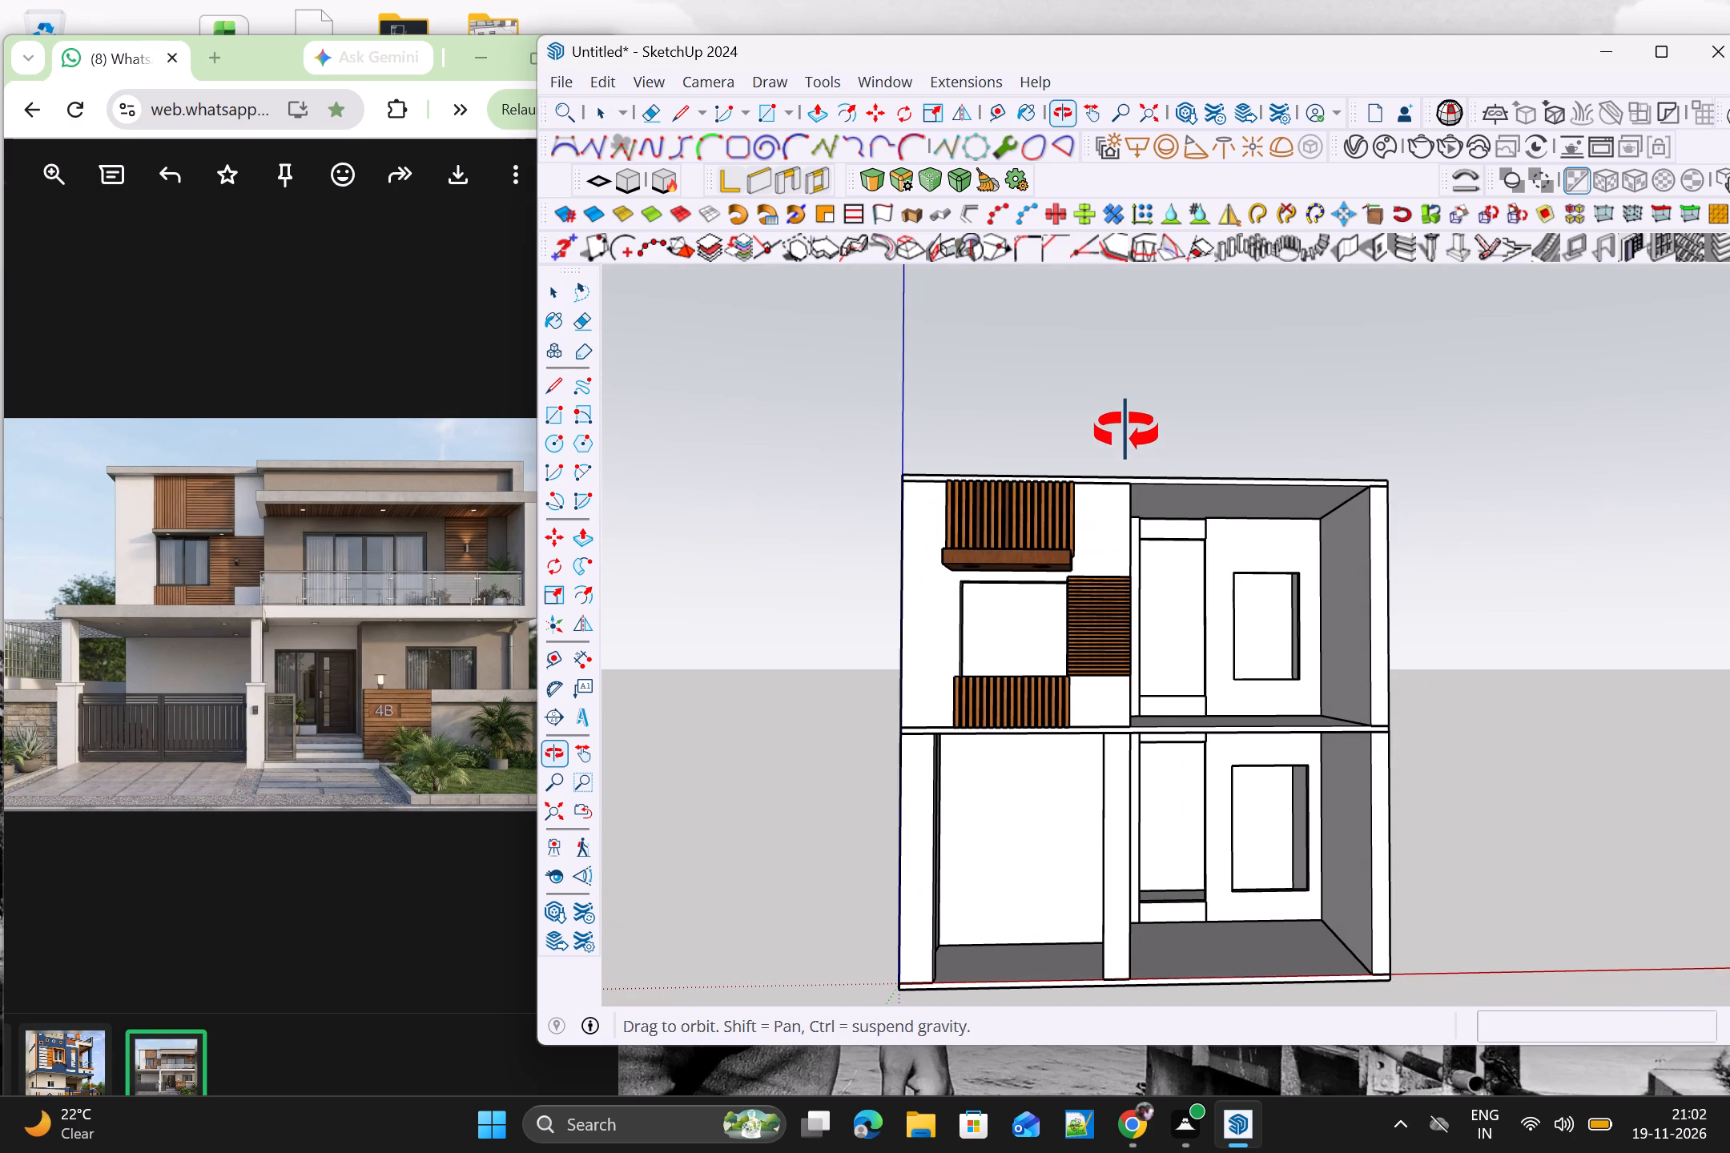
Open the roof slab for editing and pull its front face out about 3" with Push/Pull.
middle_click_drag(1126, 432, 1126, 503)
scroll(1117, 490, "up", 4)
triple_click(1123, 469)
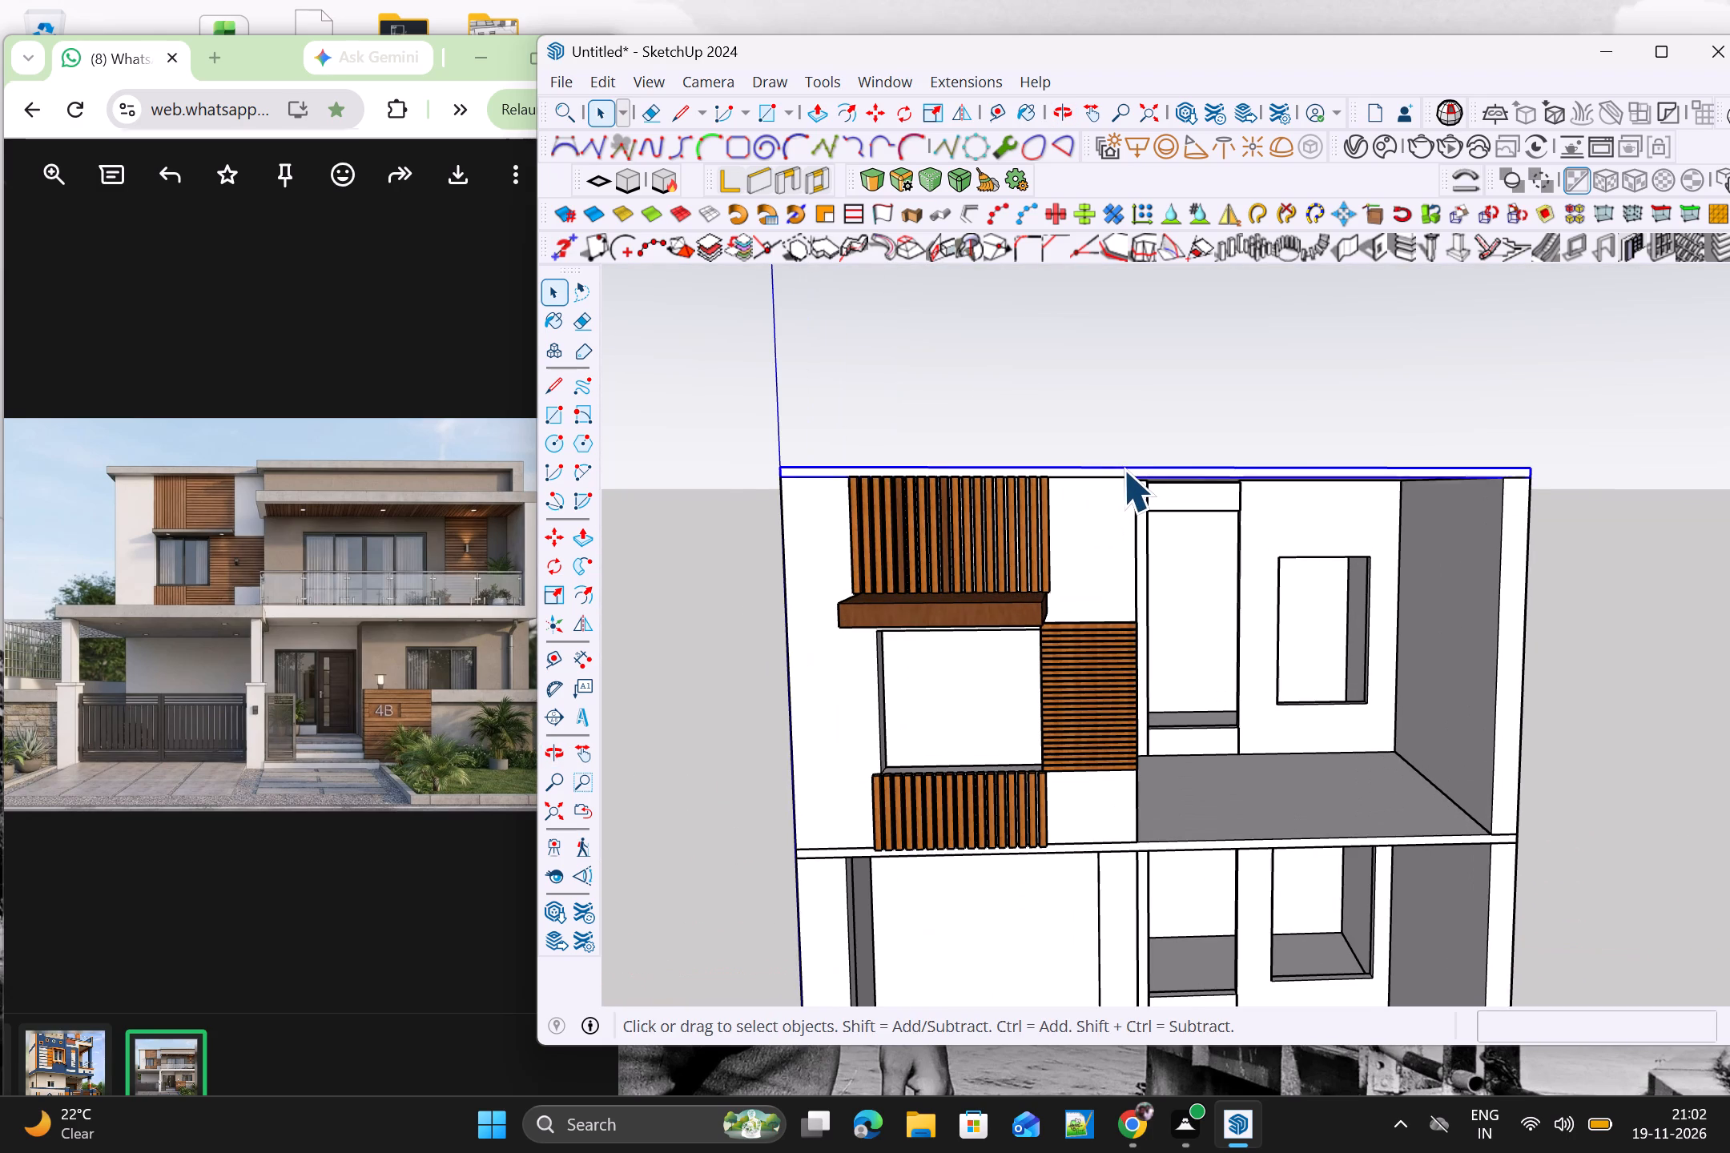
left_click(1123, 469)
key("p")
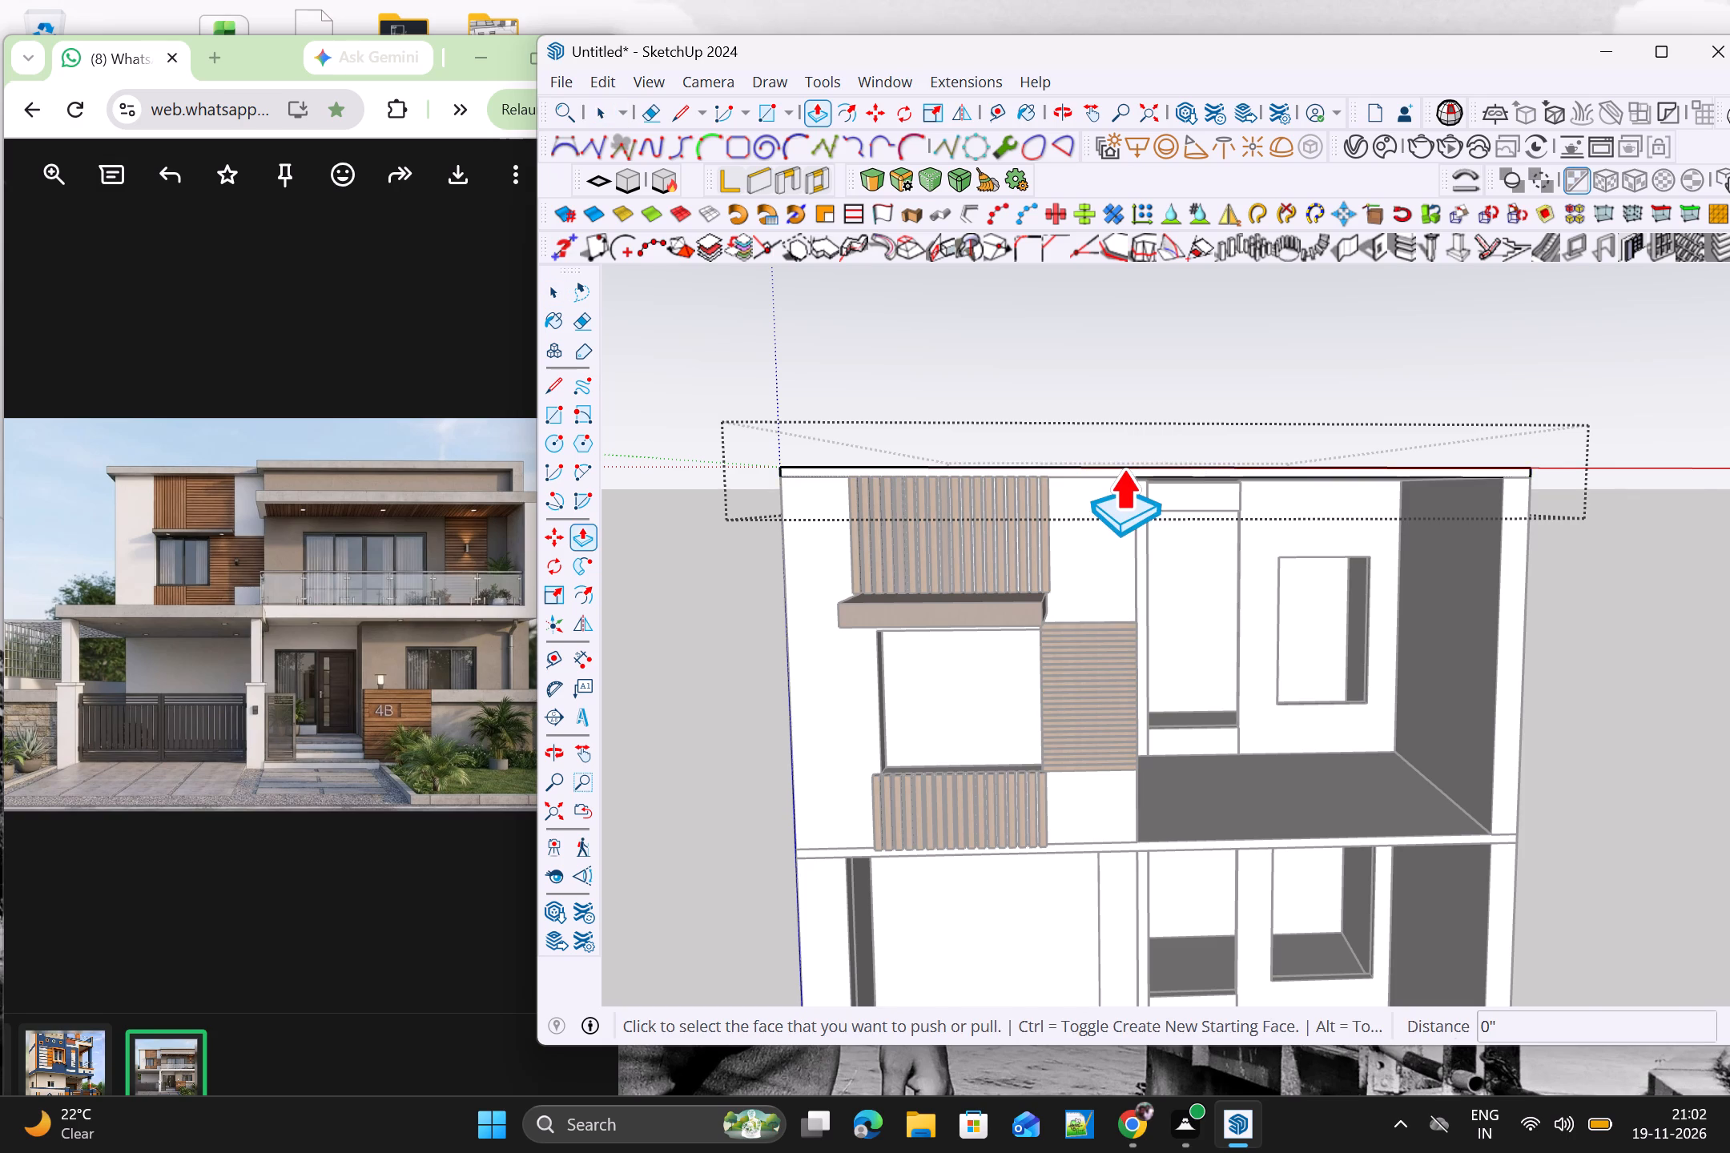
scroll(1123, 465, "up", 4)
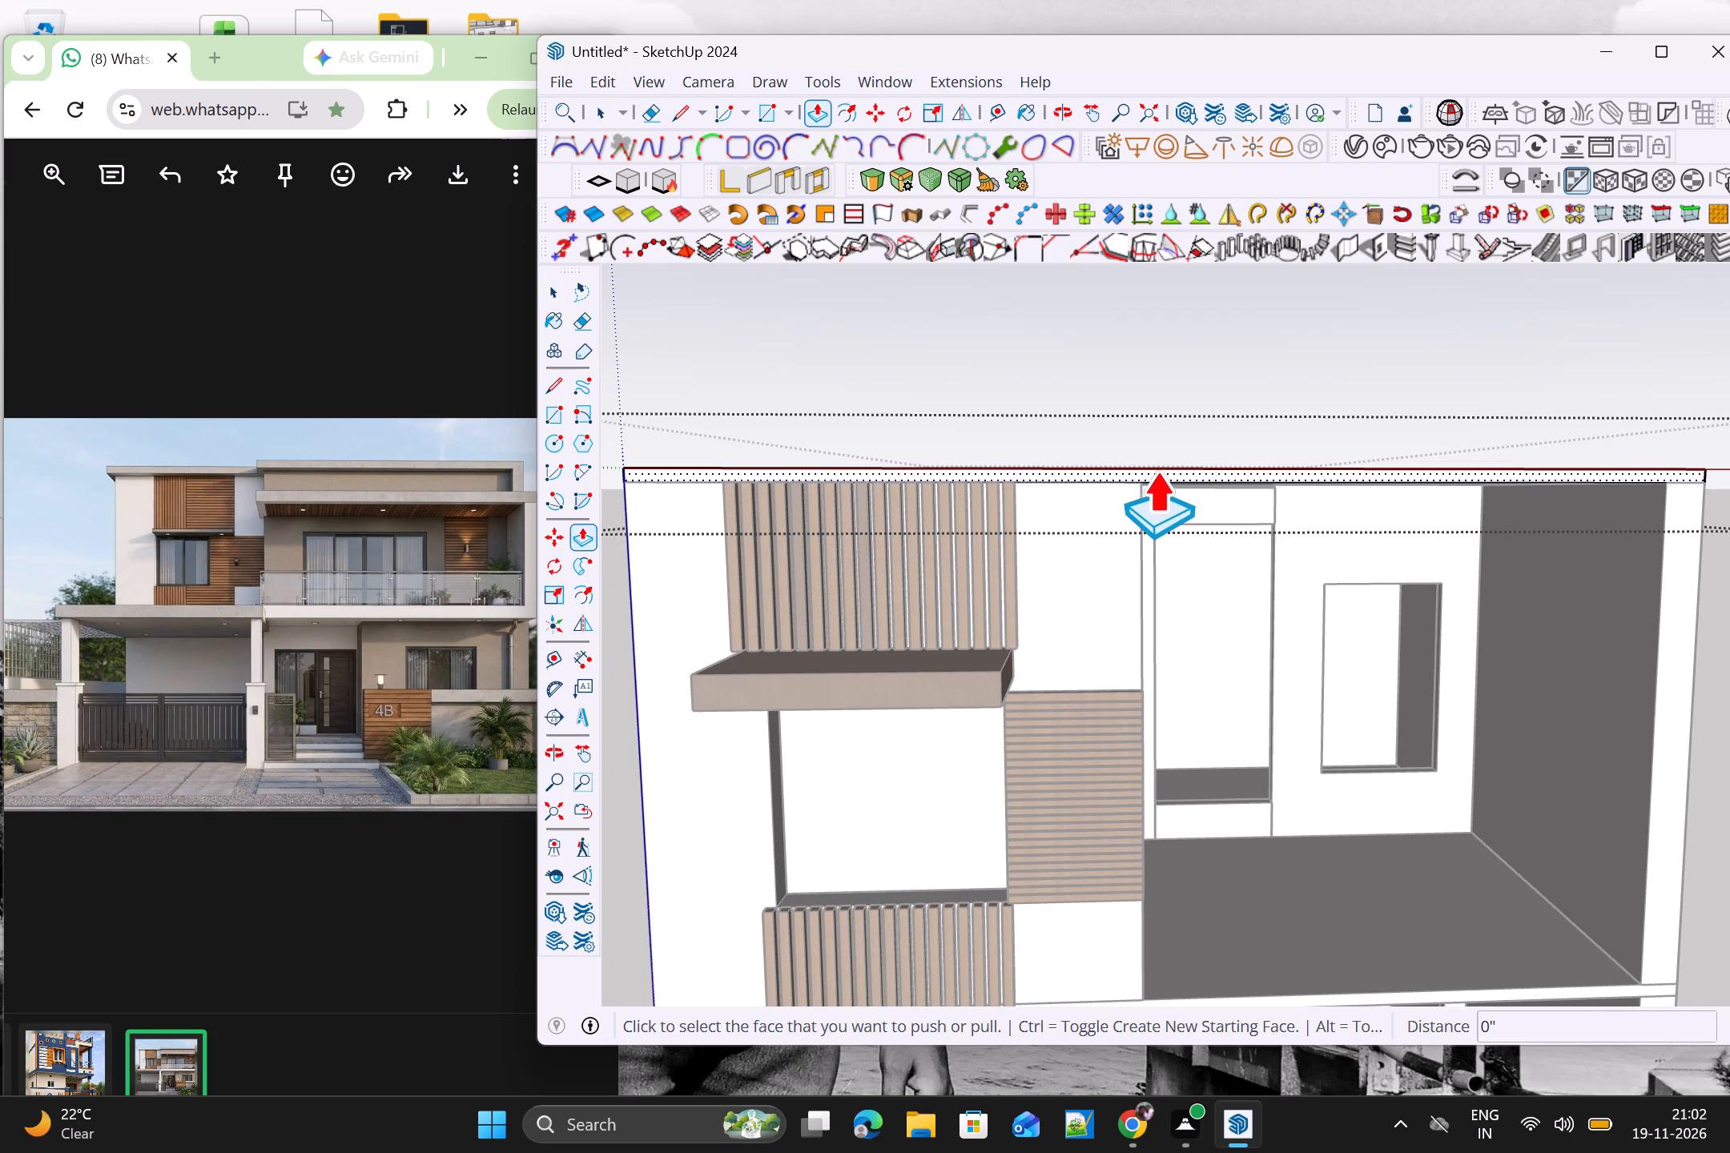
left_click(1156, 470)
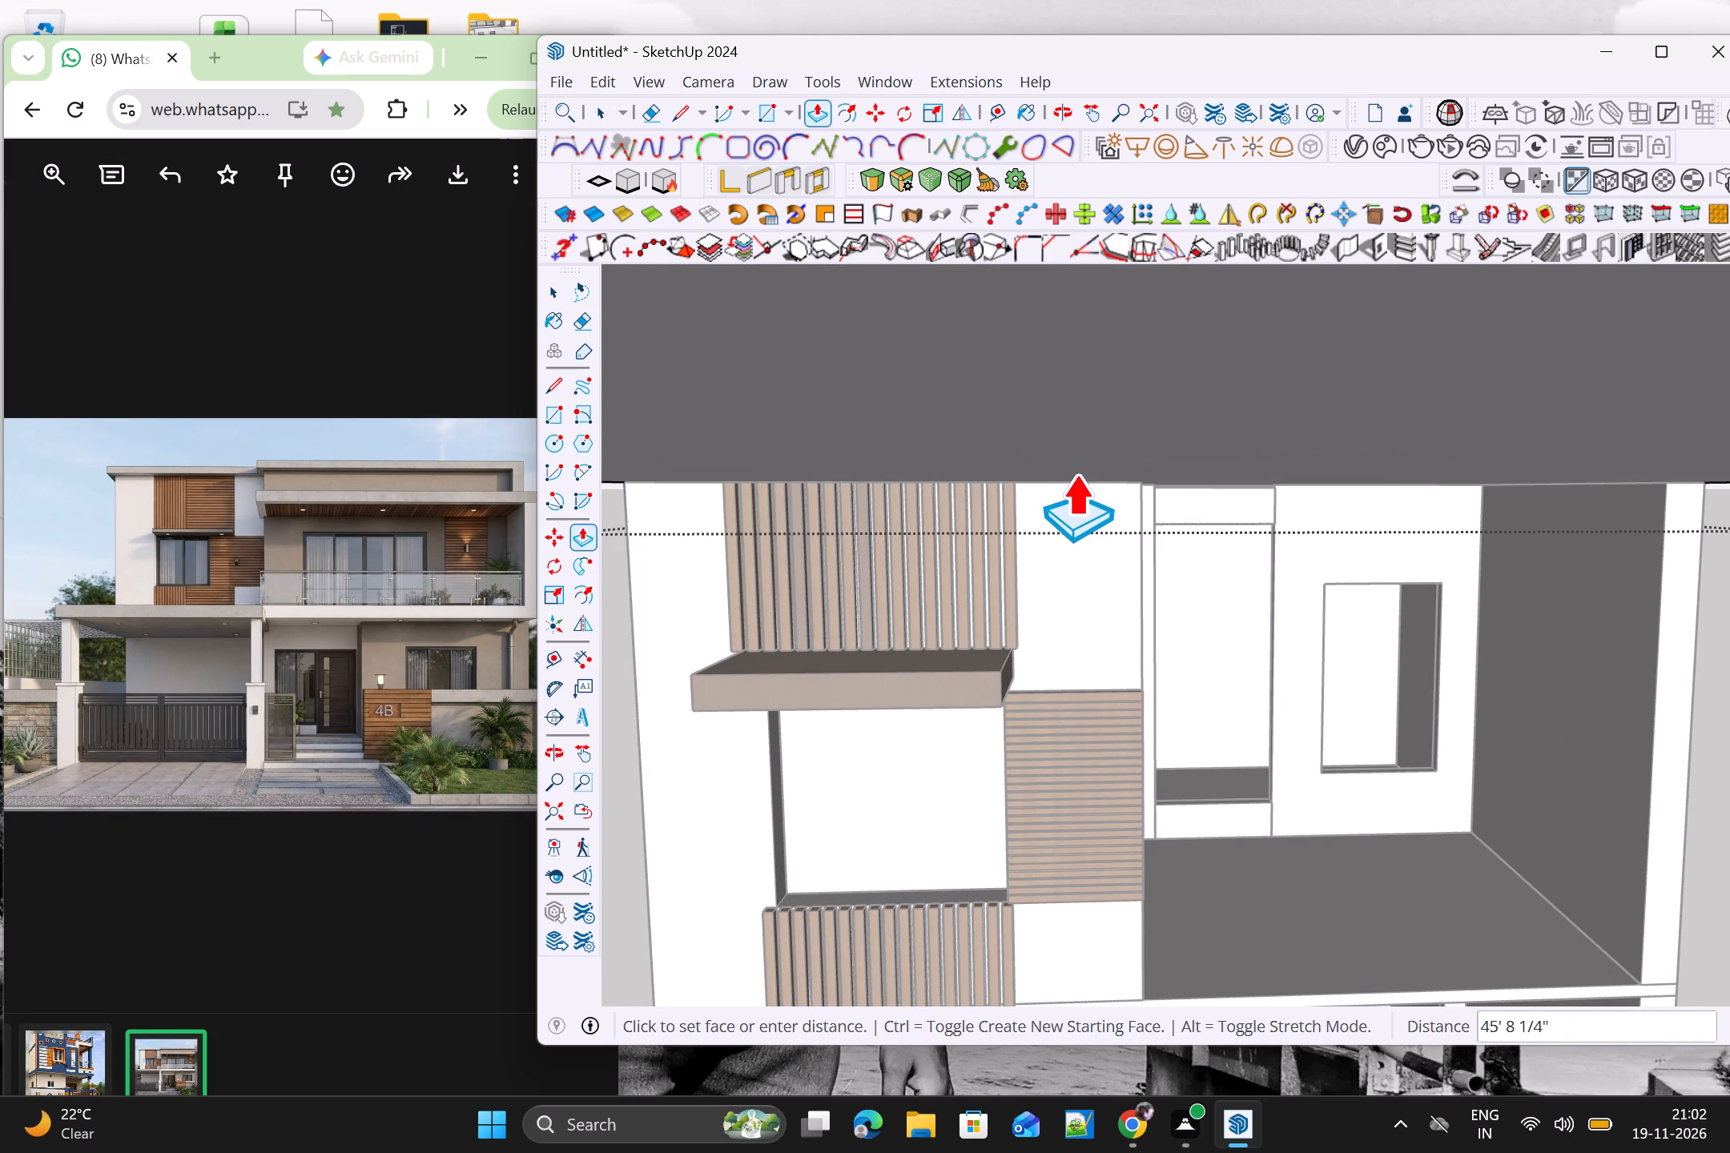
scroll(1108, 495, "down", 4)
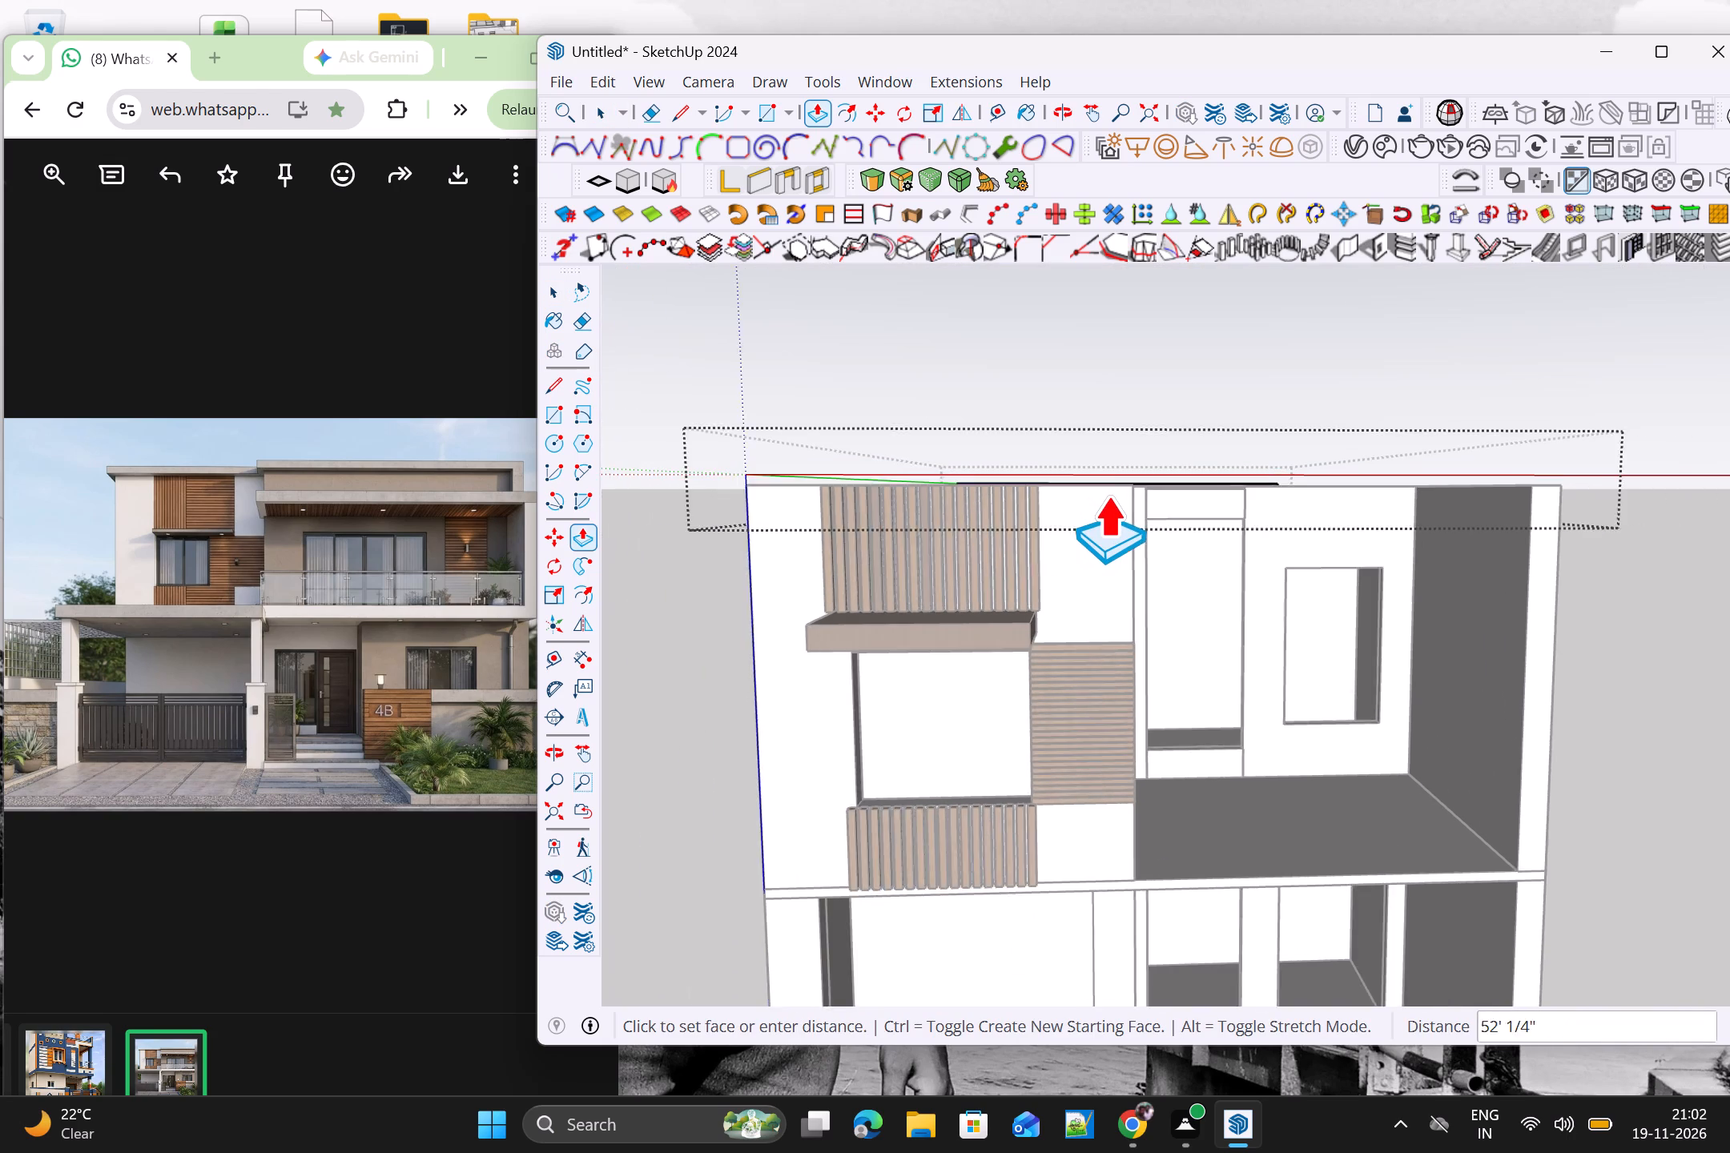
scroll(1108, 494, "down", 3)
middle_click_drag(1109, 497, 1386, 690)
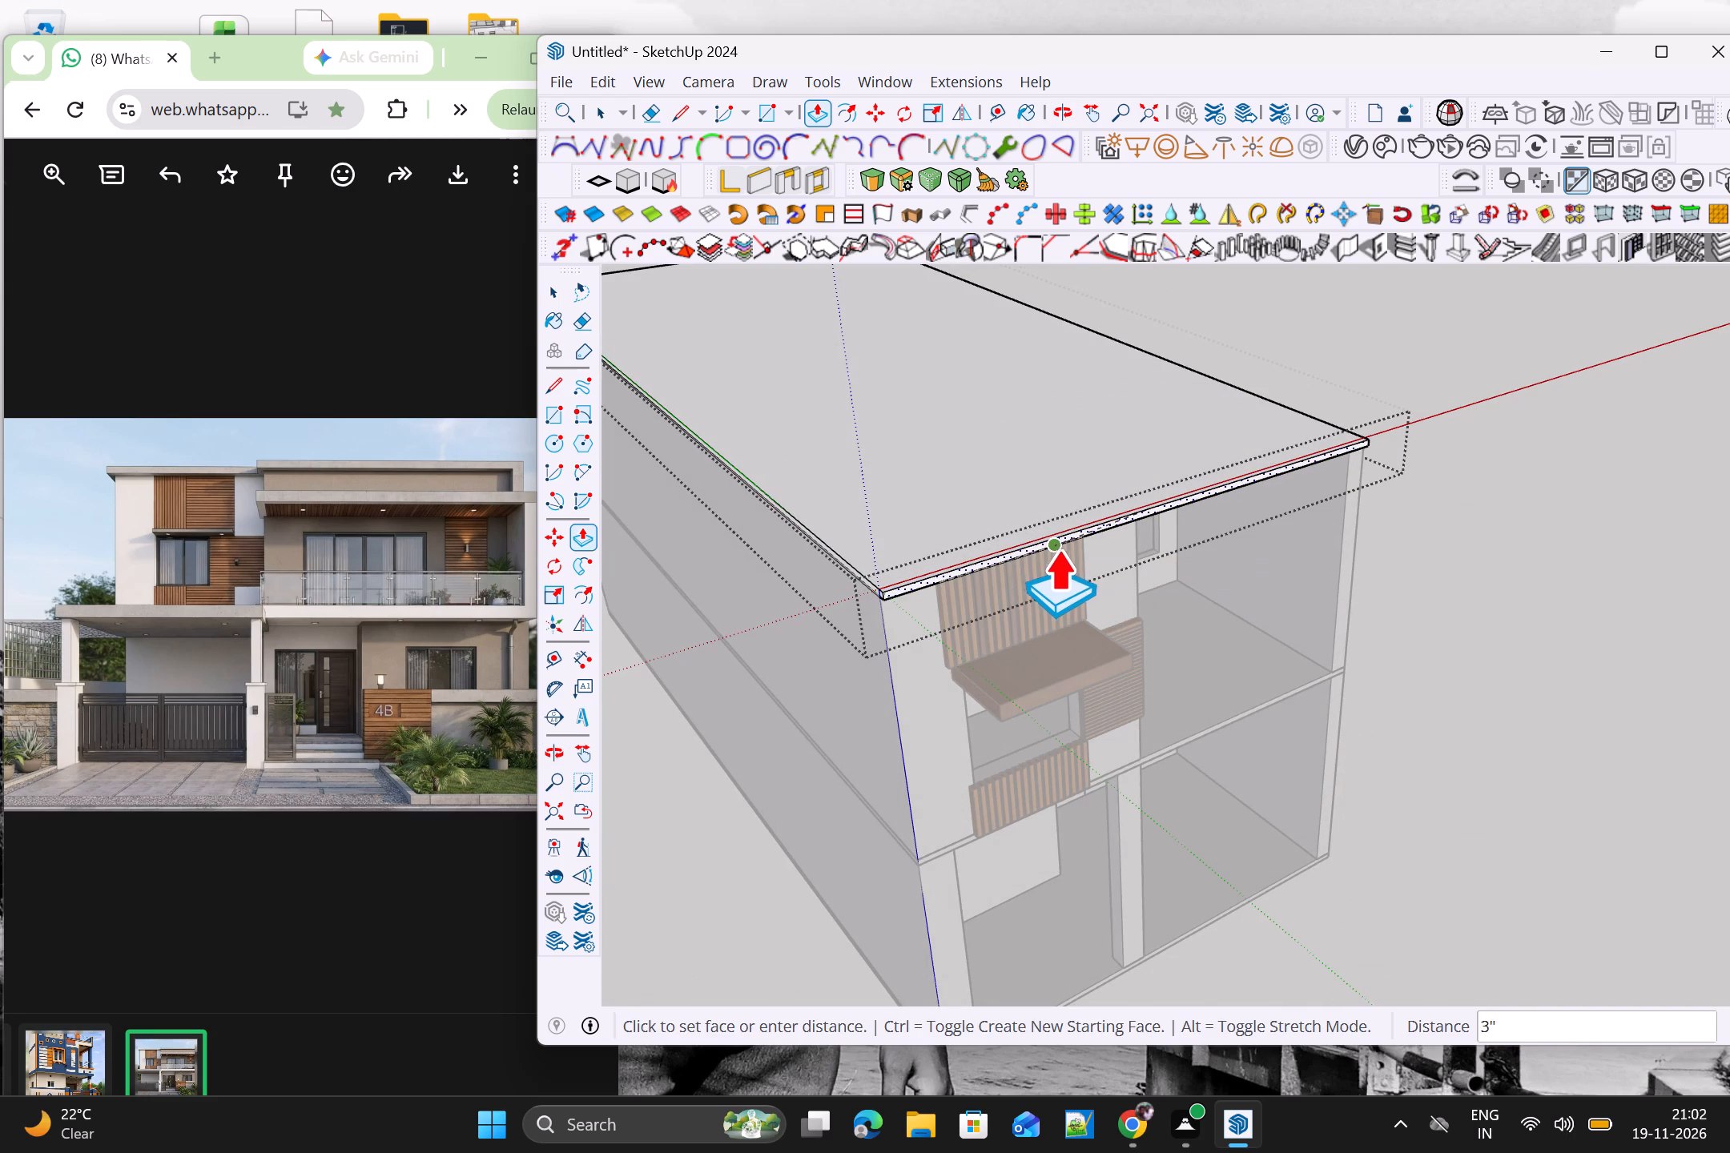
scroll(1055, 544, "up", 6)
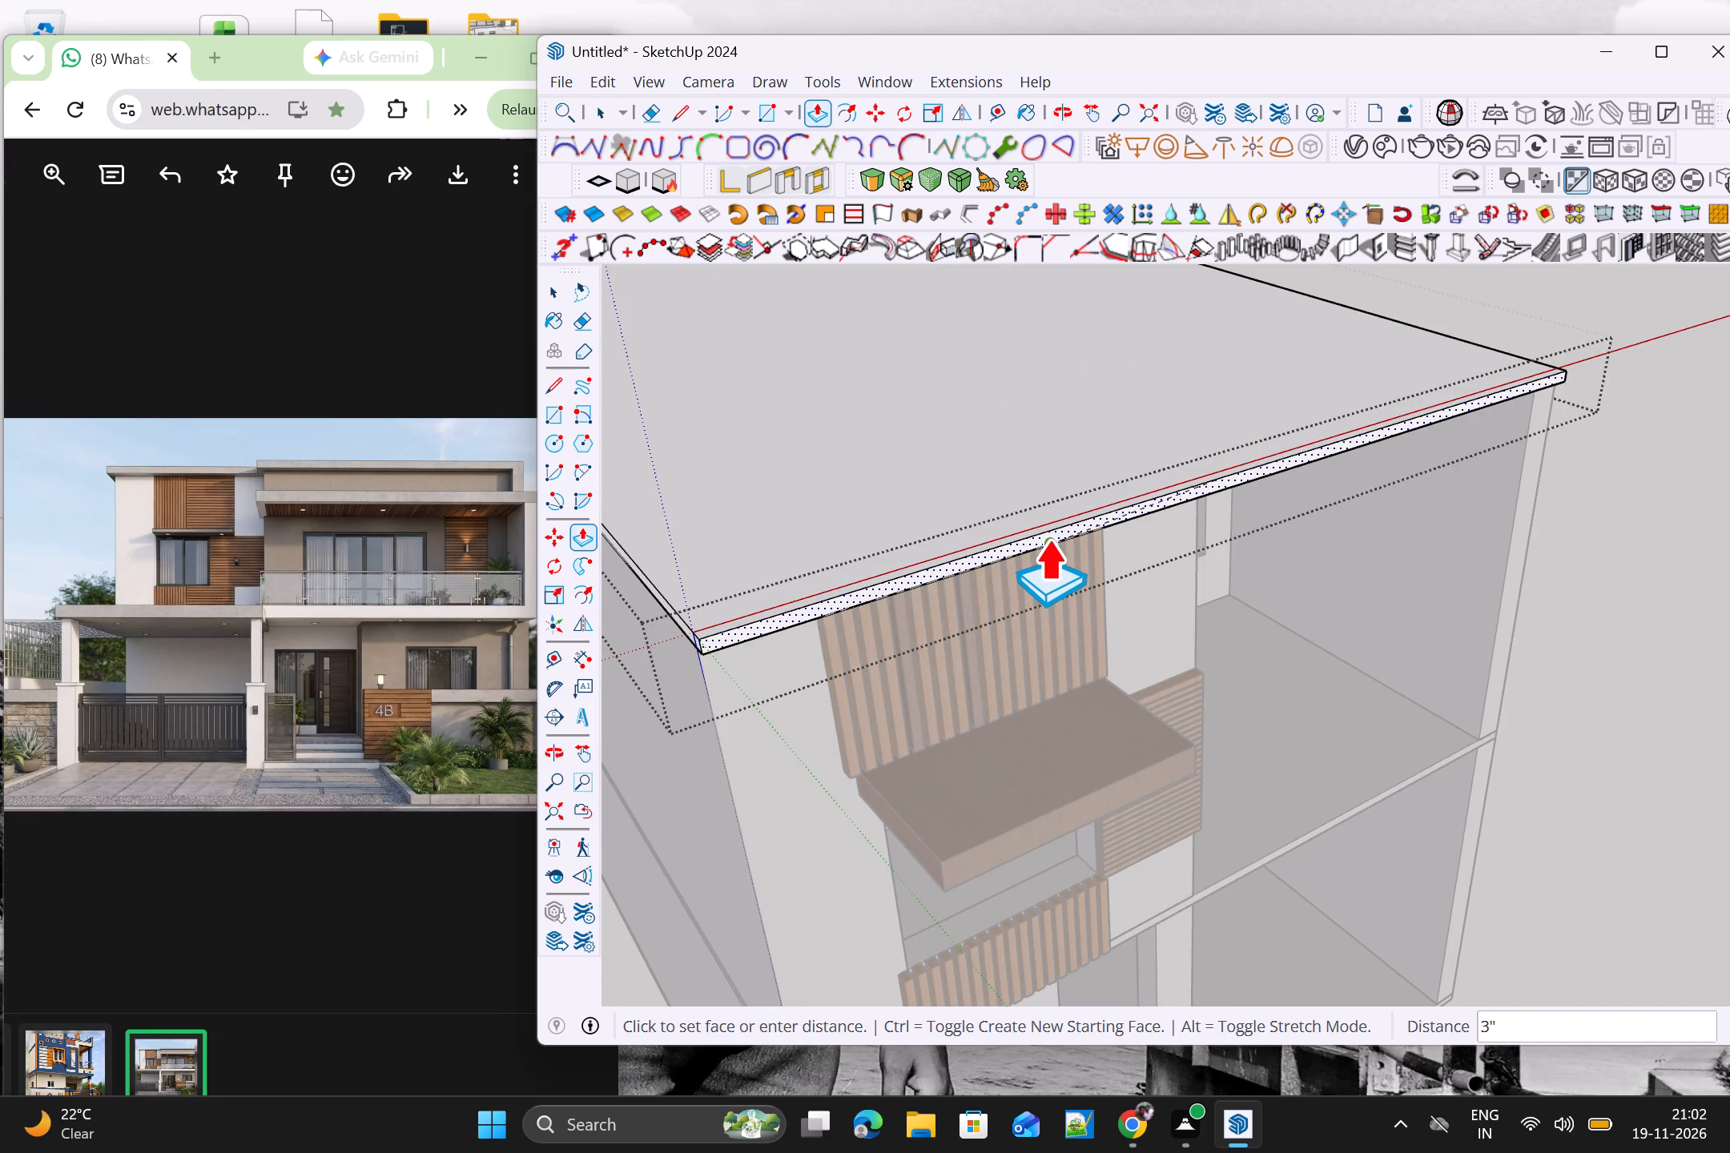
left_click_drag(1046, 534, 1052, 548)
middle_click_drag(1052, 545, 1048, 396)
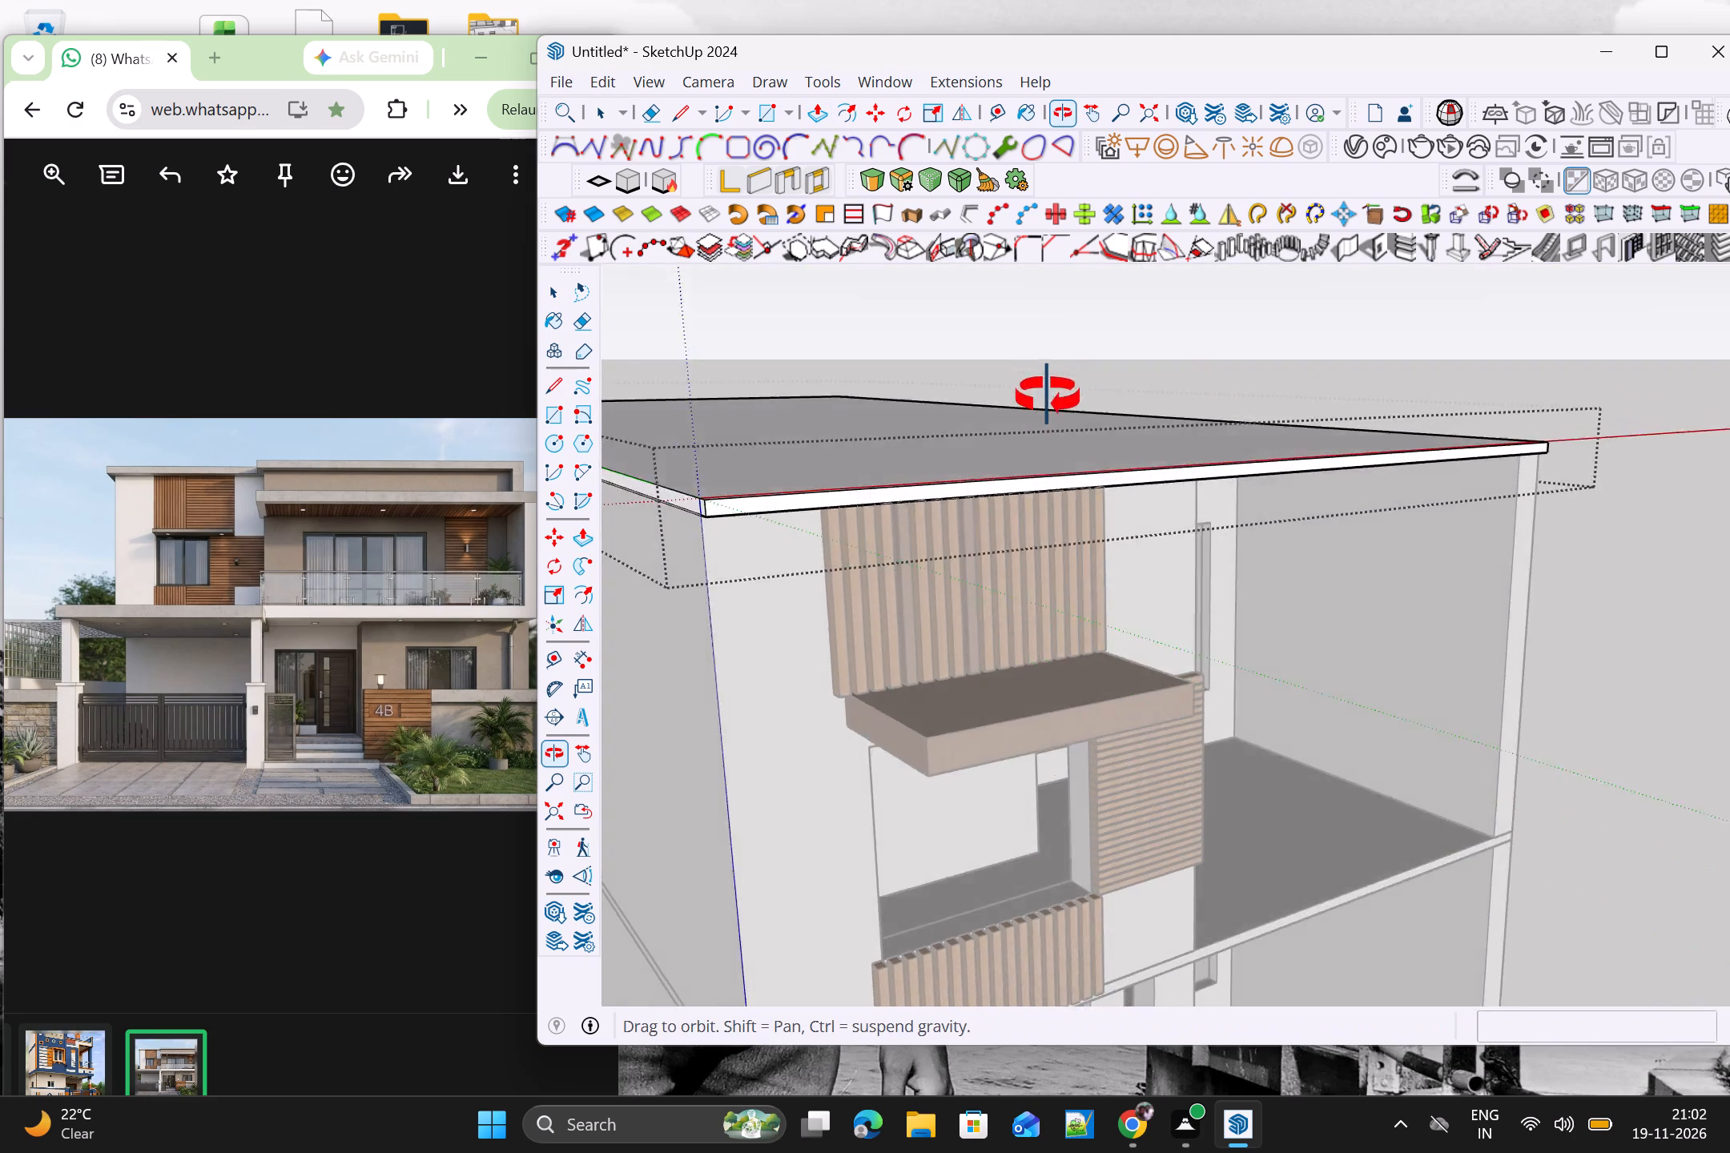
middle_click_drag(1048, 396, 1027, 334)
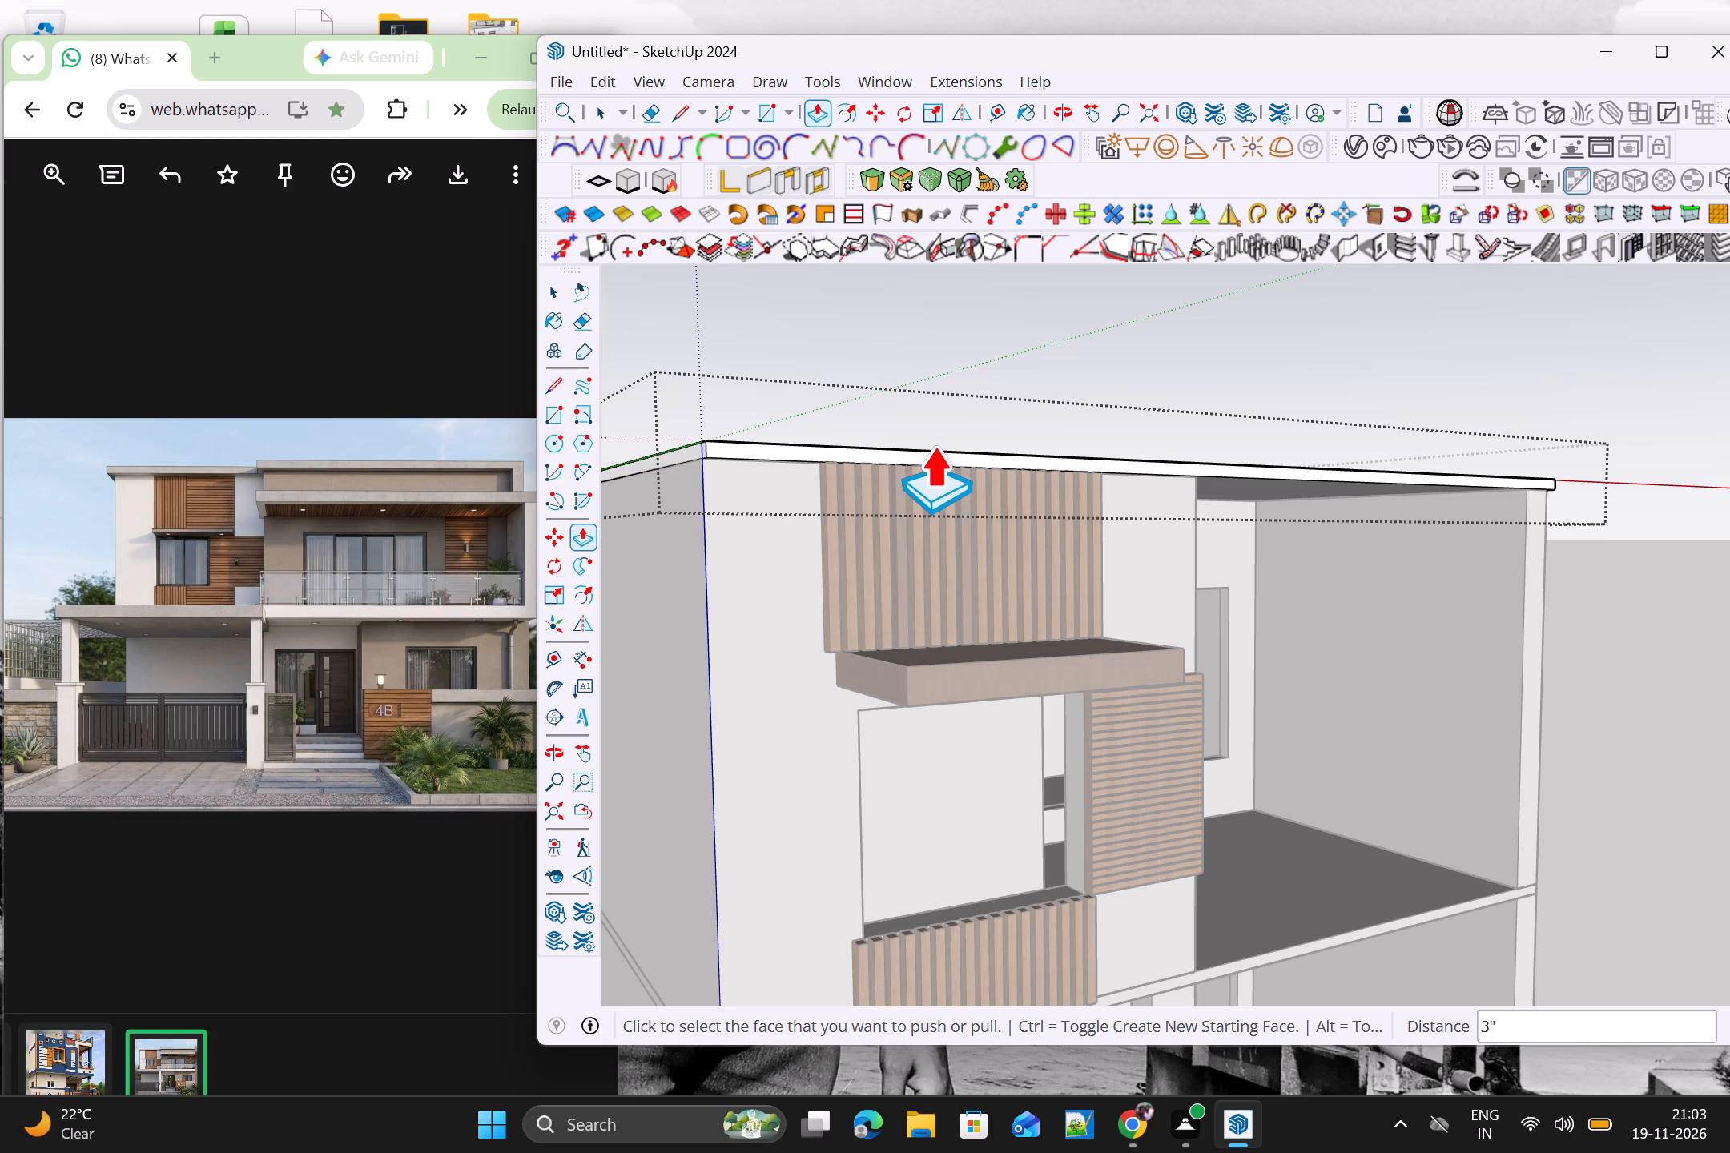
Extend the roof slab's front face outward about 1' 3 3/8" over the cladding with Push/Pull.
left_click(934, 444)
left_click(920, 438)
left_click_drag(891, 453, 938, 468)
left_click(922, 451)
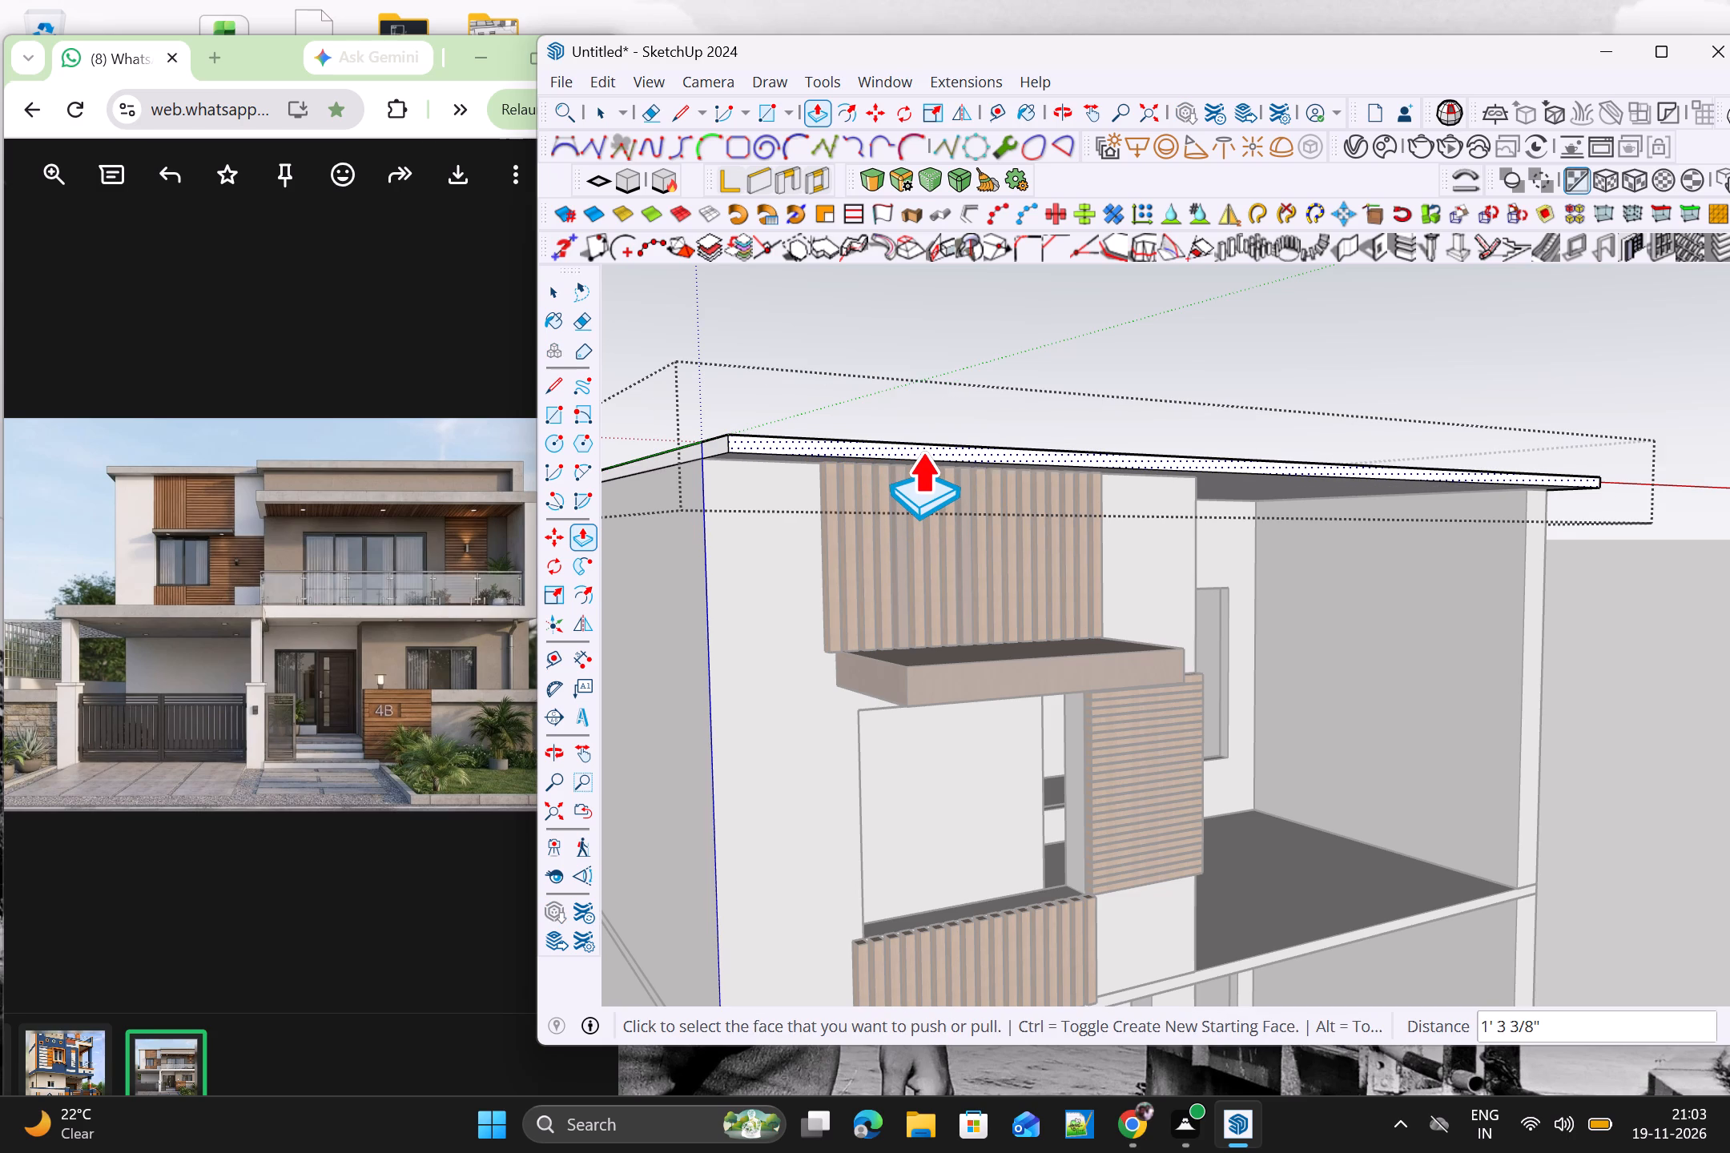
scroll(925, 453, "down", 3)
middle_click_drag(924, 459, 1314, 586)
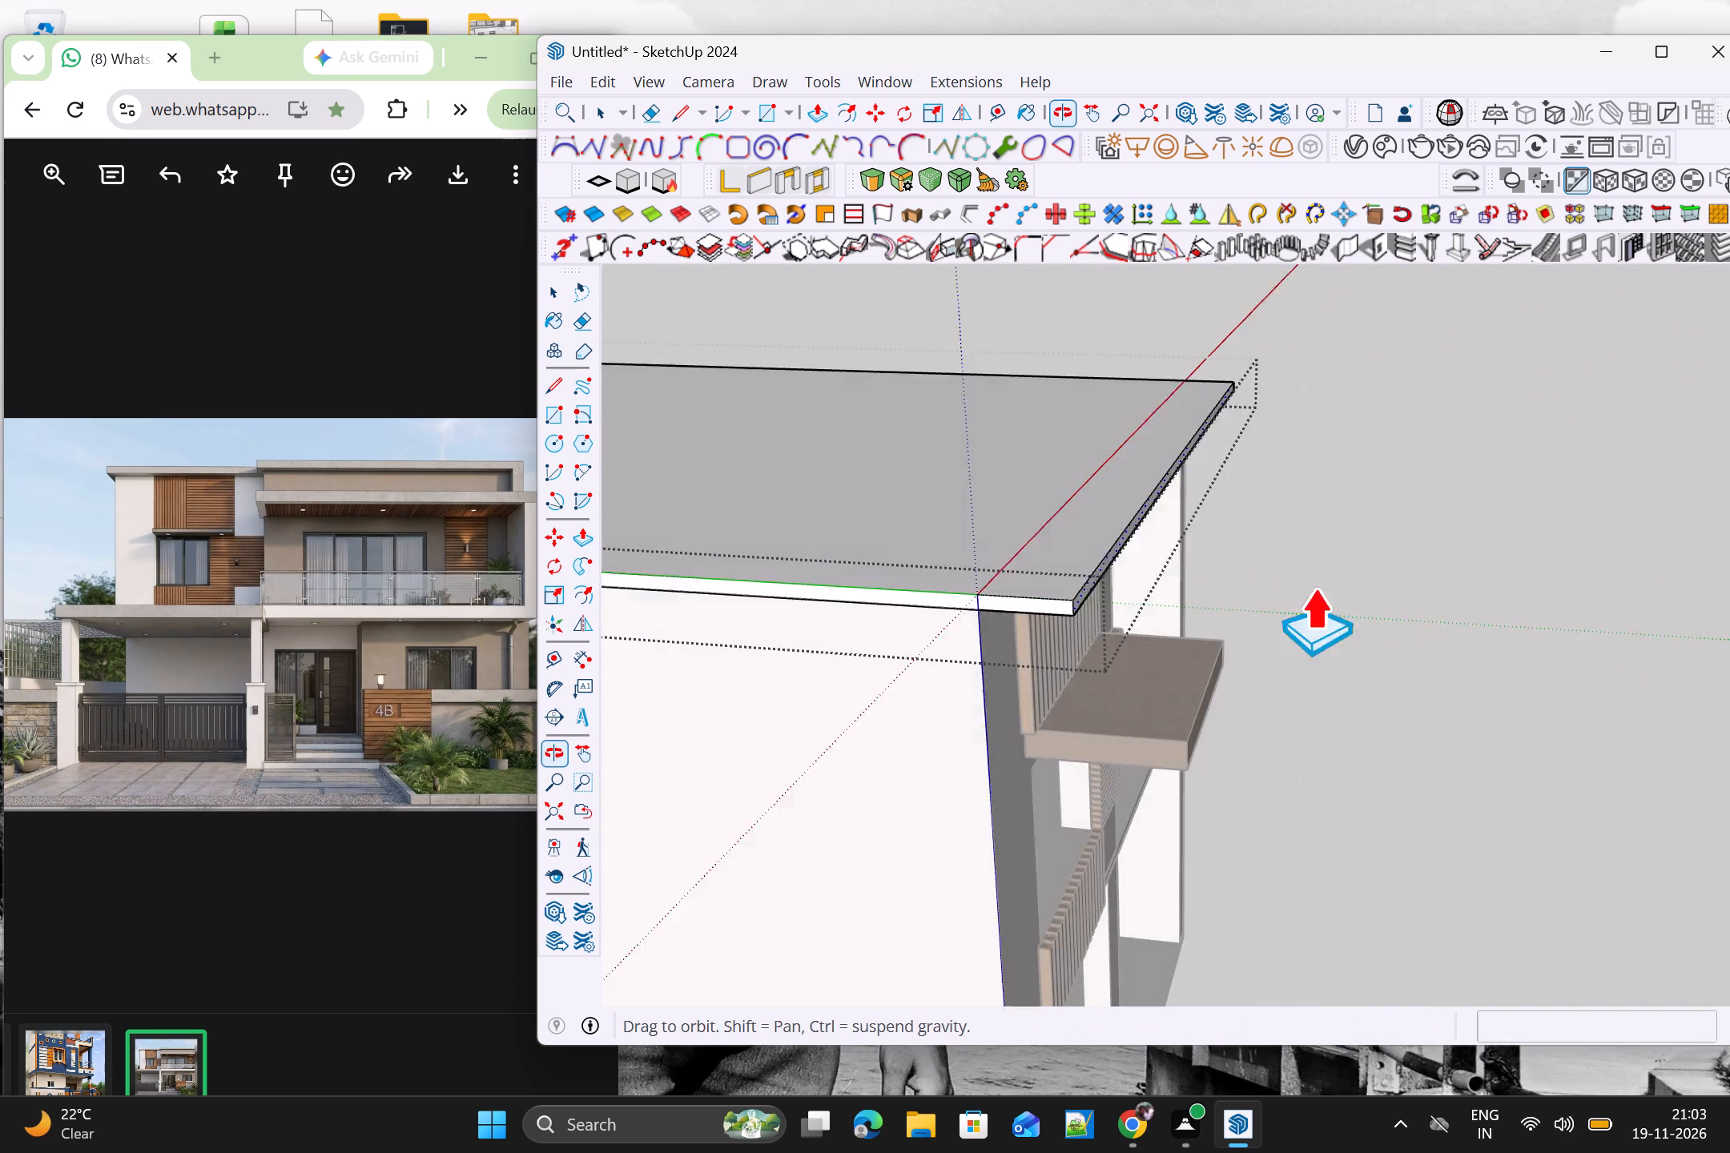
middle_click_drag(1314, 586, 1318, 596)
key("space")
Push the roof slab's front face back about 2 1/2" to shorten the front overhang.
scroll(927, 621, "down", 1)
middle_click_drag(931, 625, 1057, 559)
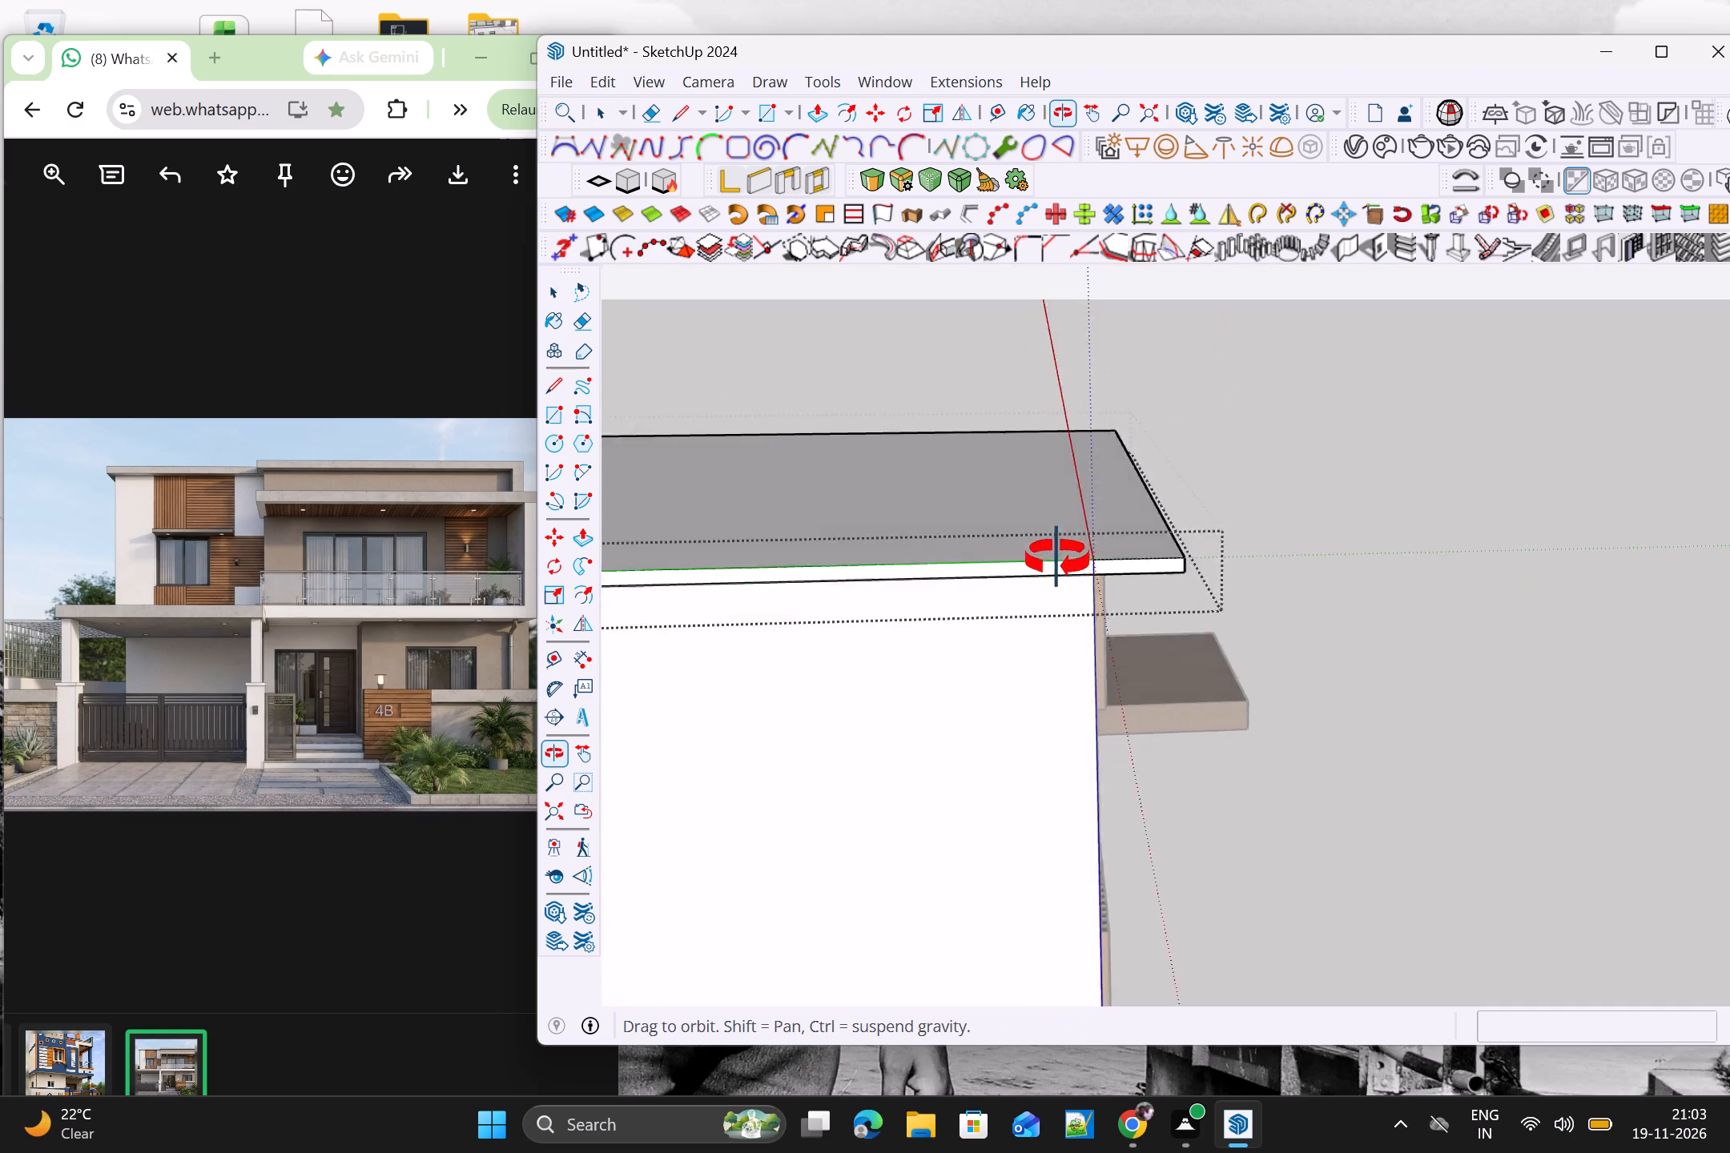
middle_click_drag(1057, 559, 1012, 549)
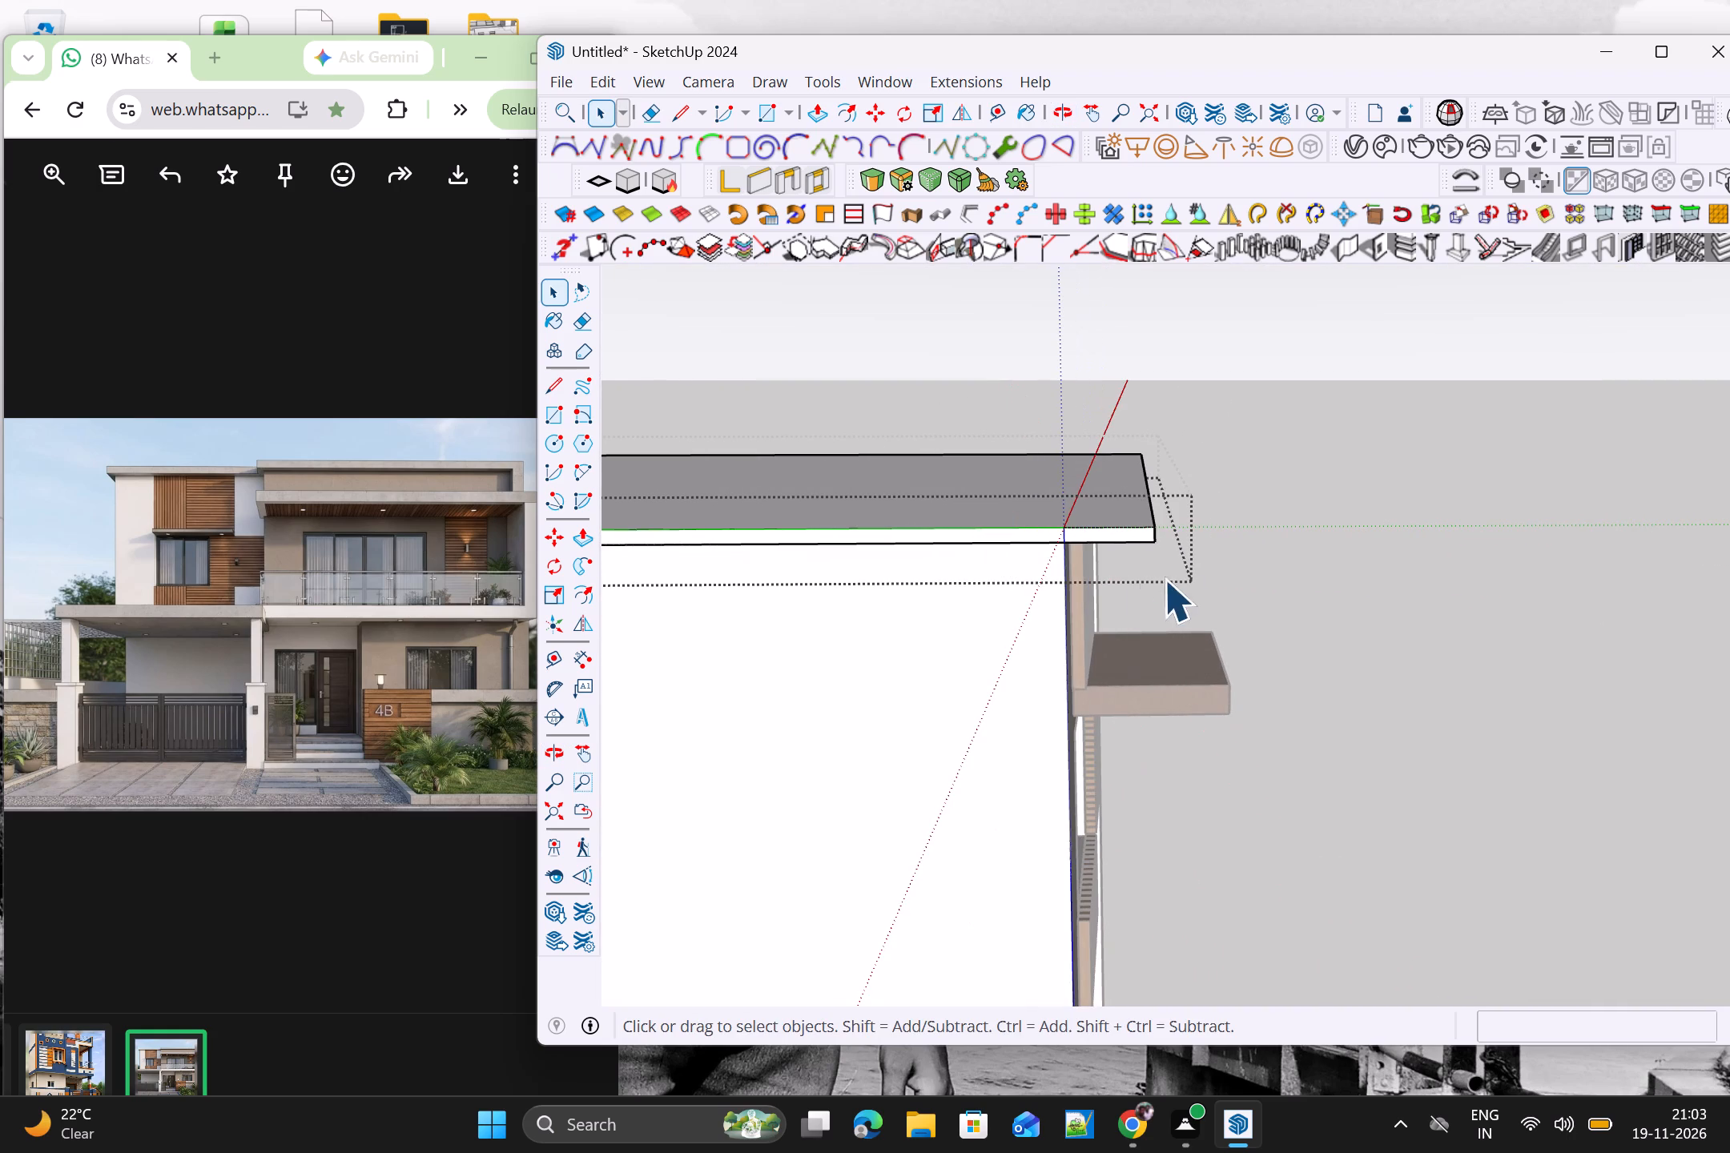
scroll(1394, 547, "down", 3)
middle_click_drag(1378, 556, 960, 578)
scroll(1026, 521, "up", 3)
left_click(1000, 551)
left_click(1002, 546)
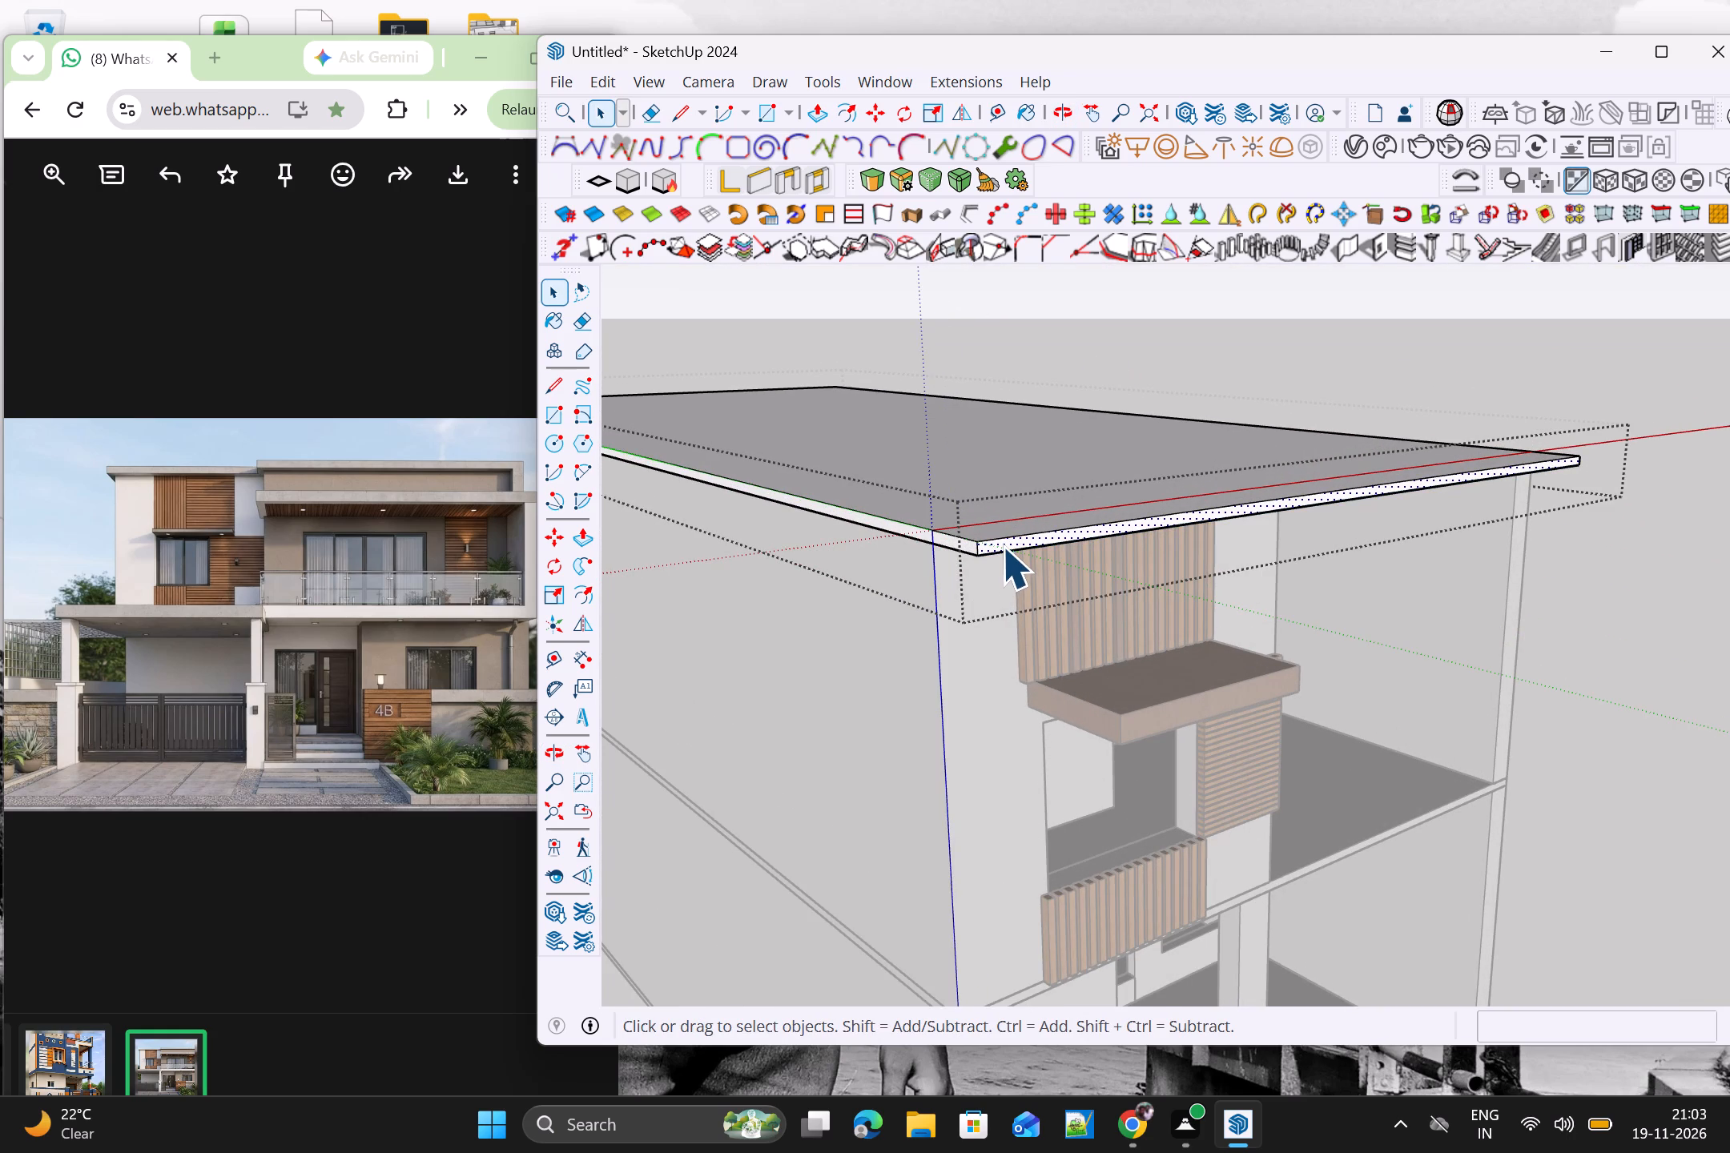
key("p")
scroll(1013, 532, "up", 4)
left_click(1013, 531)
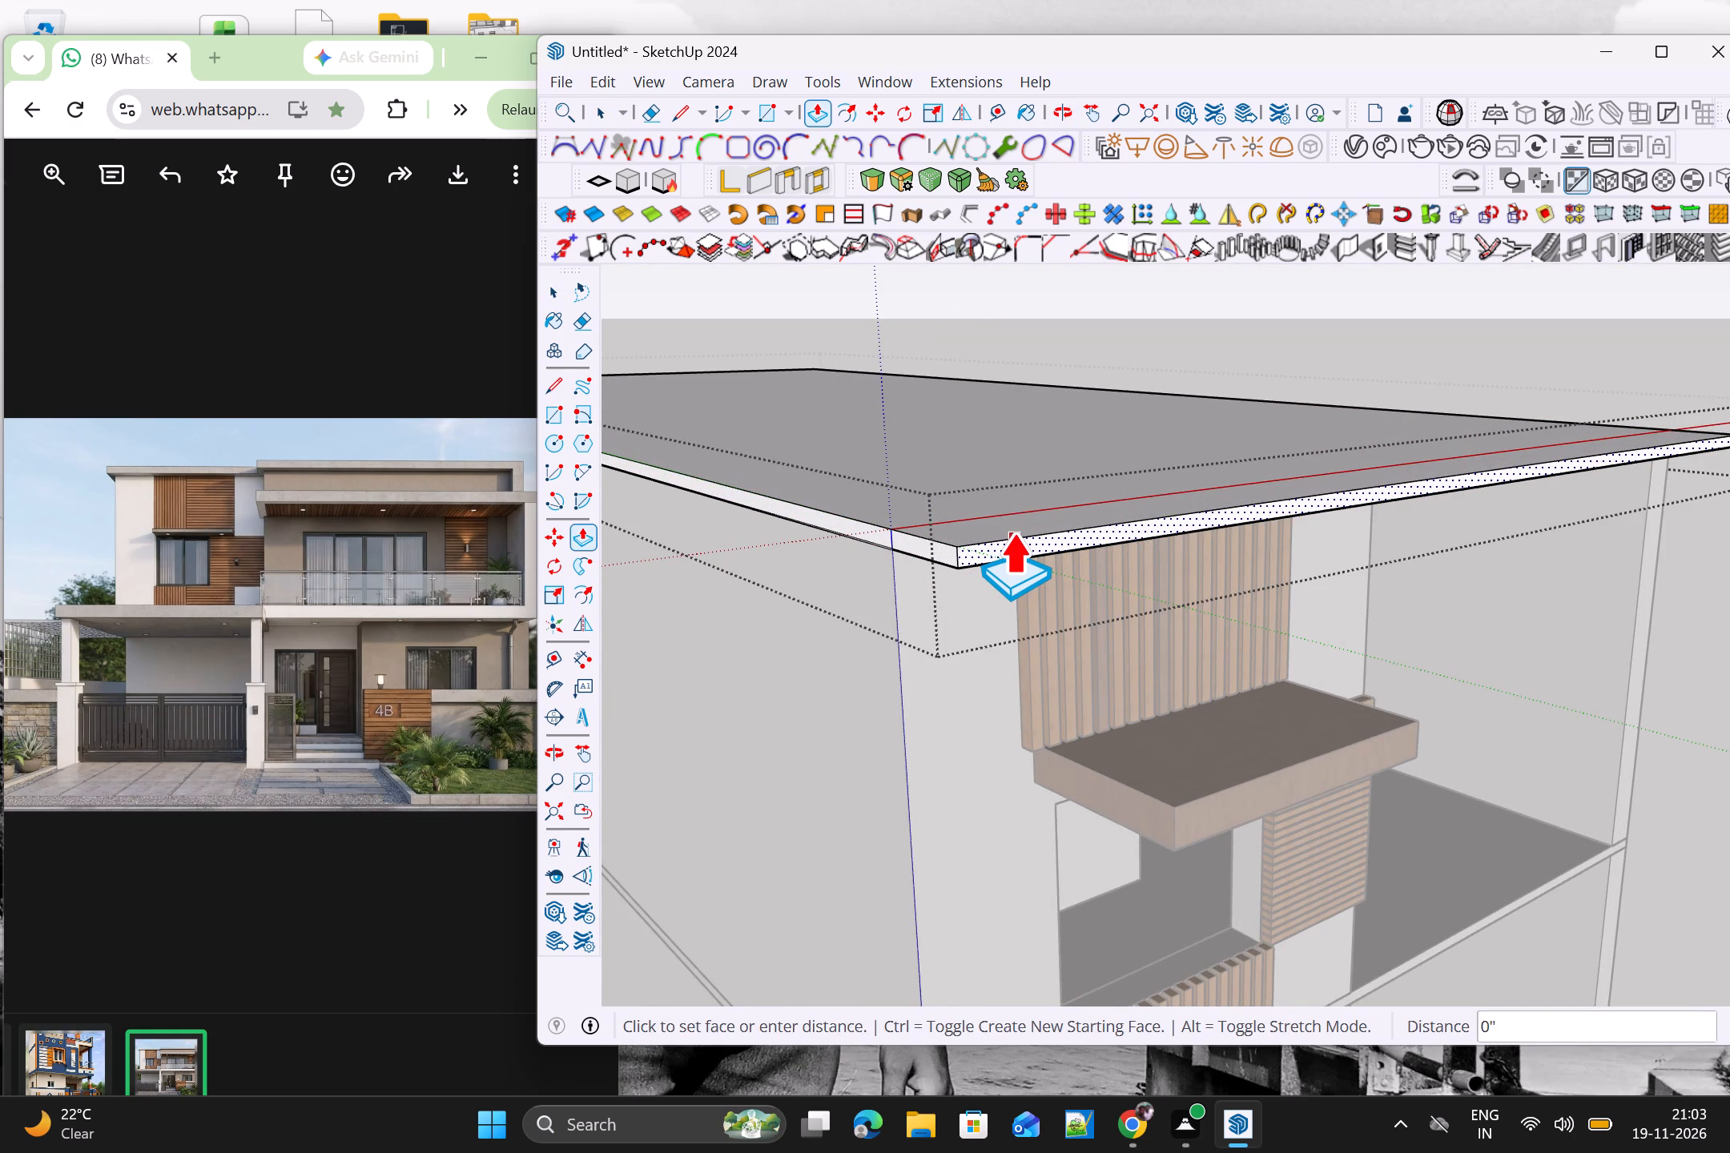
scroll(1006, 531, "up", 3)
left_click_drag(1005, 531, 988, 530)
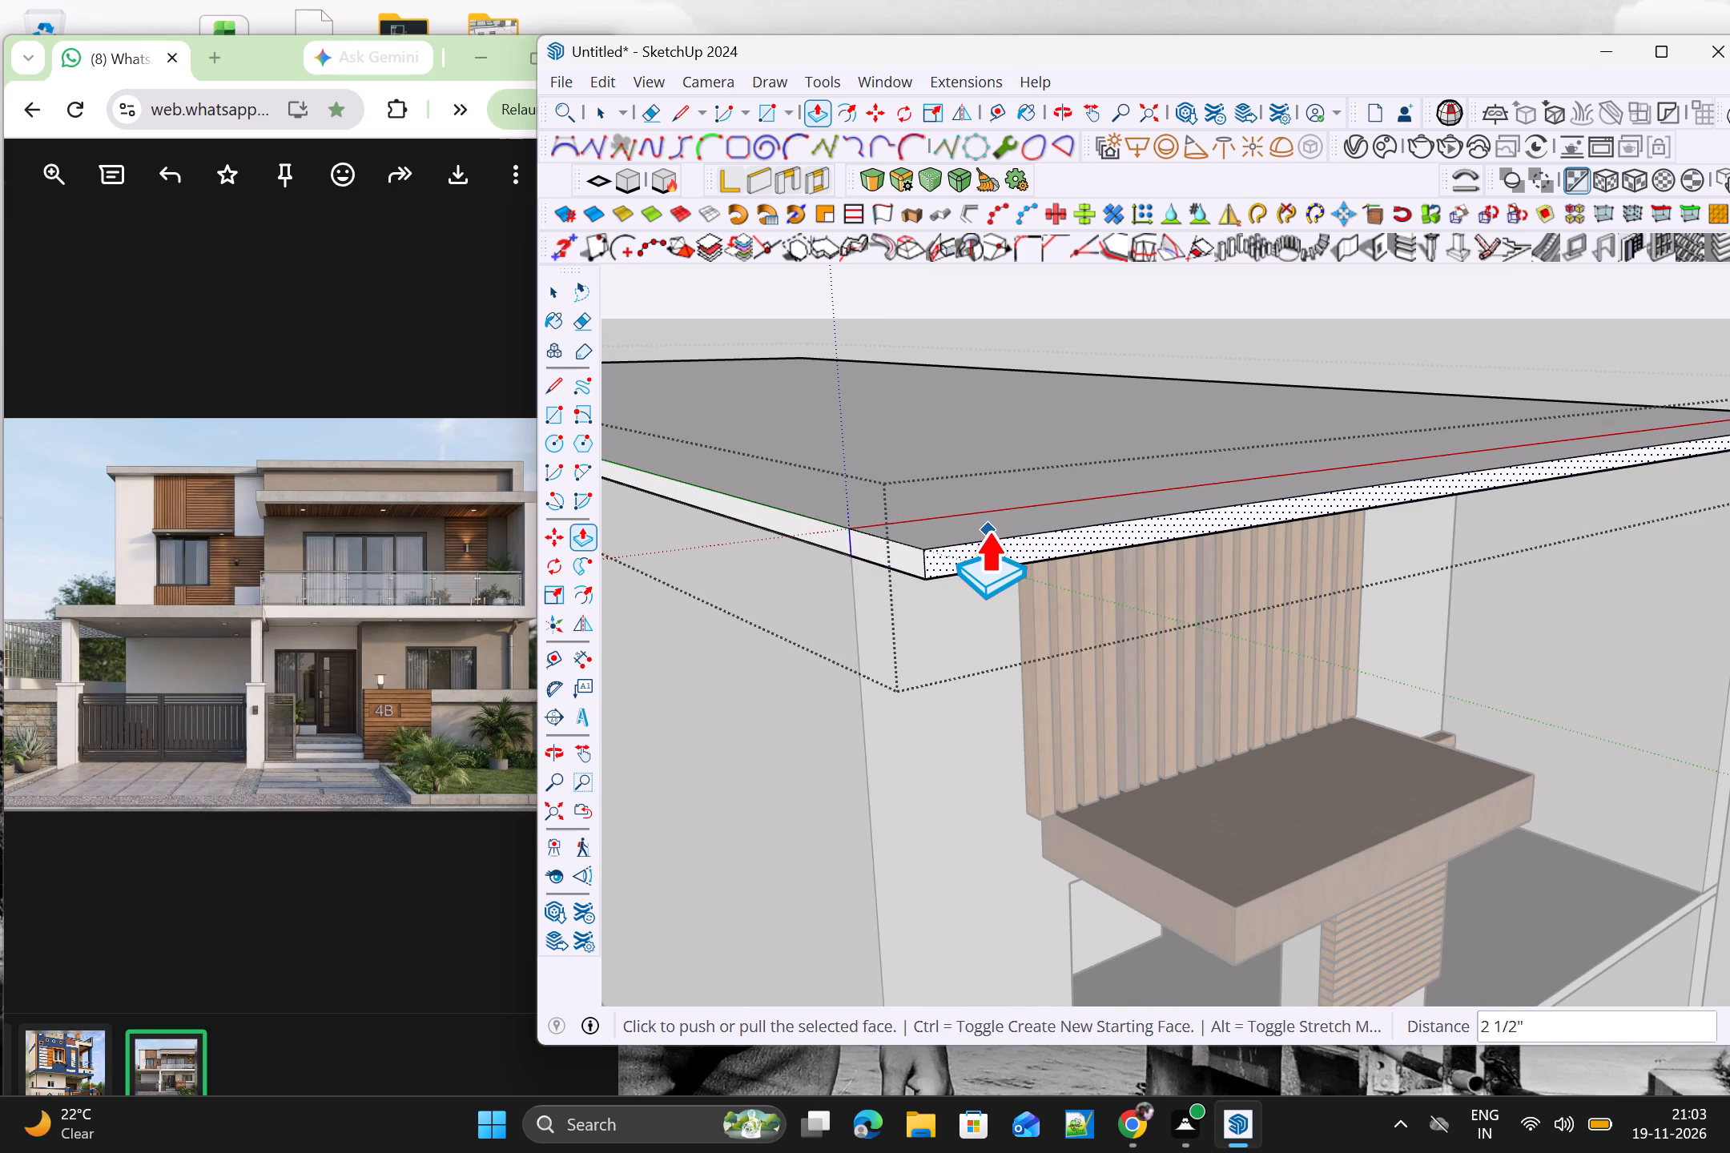
left_click_drag(988, 529, 970, 523)
key("space")
scroll(969, 535, "down", 4)
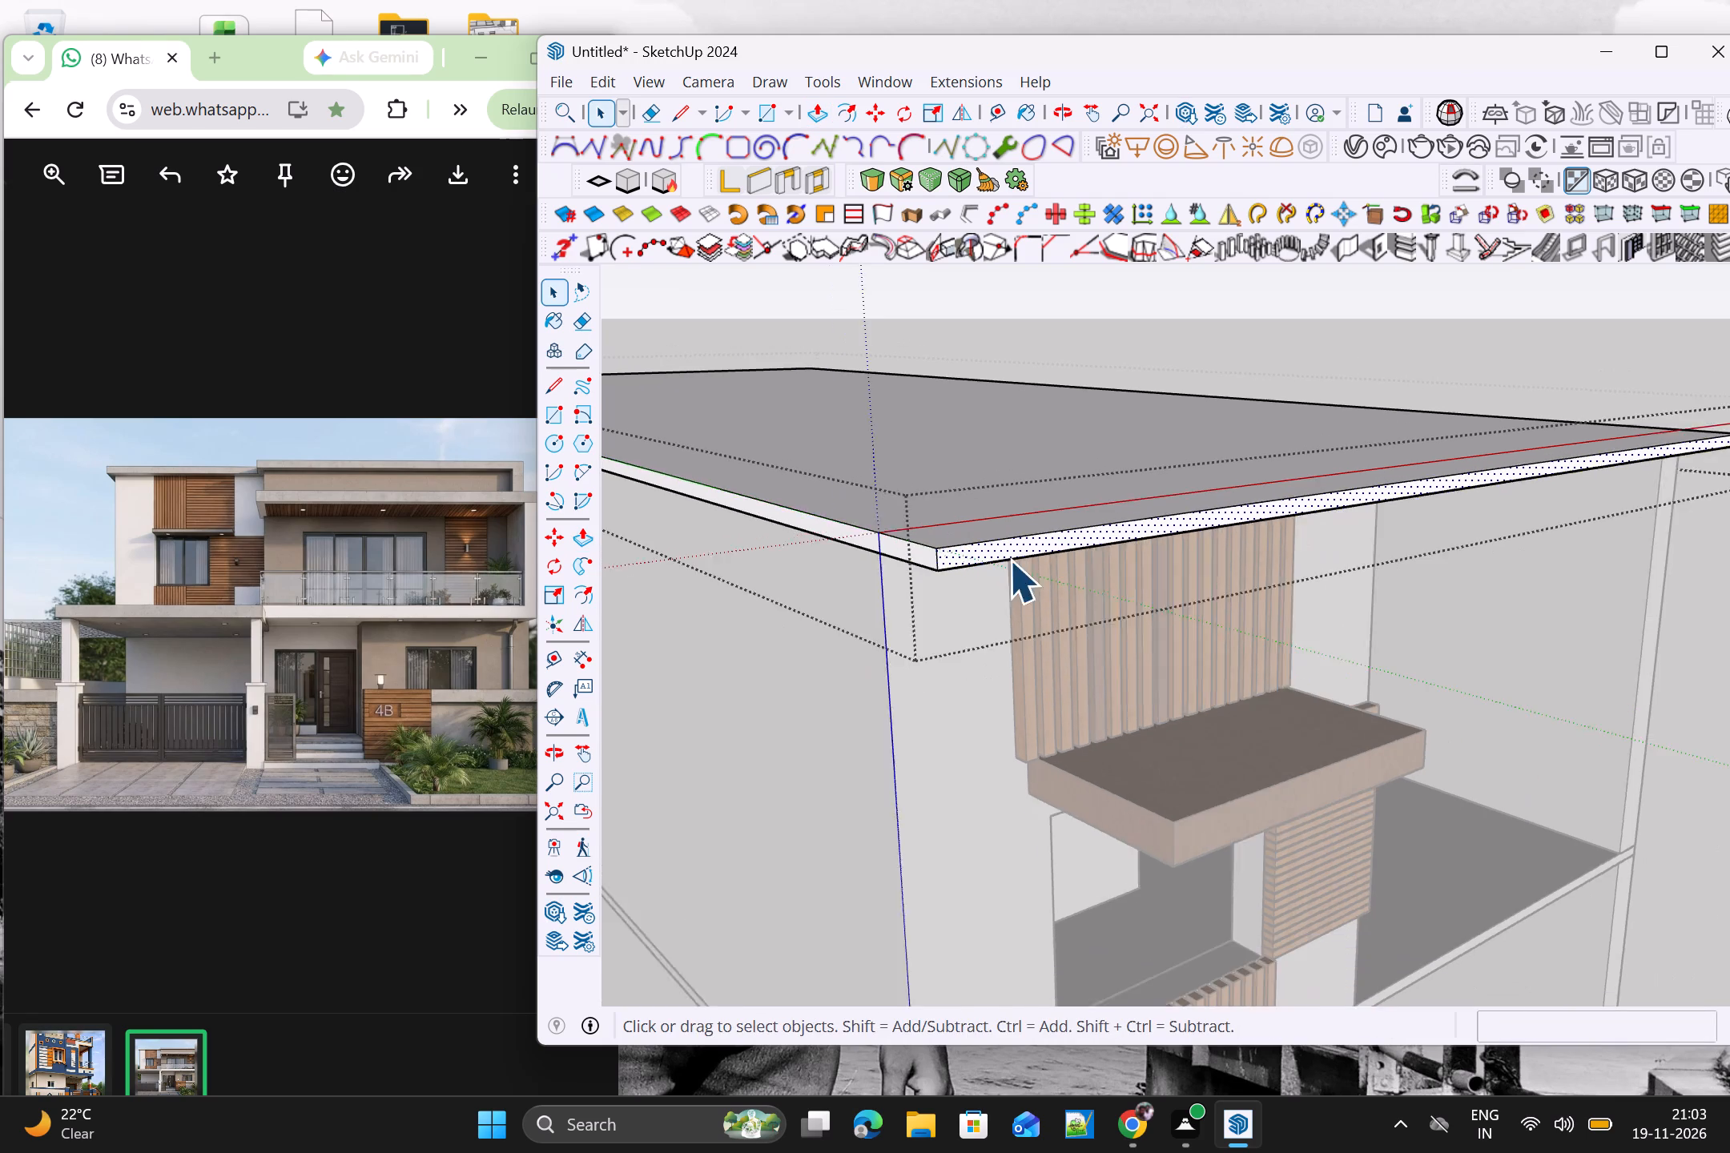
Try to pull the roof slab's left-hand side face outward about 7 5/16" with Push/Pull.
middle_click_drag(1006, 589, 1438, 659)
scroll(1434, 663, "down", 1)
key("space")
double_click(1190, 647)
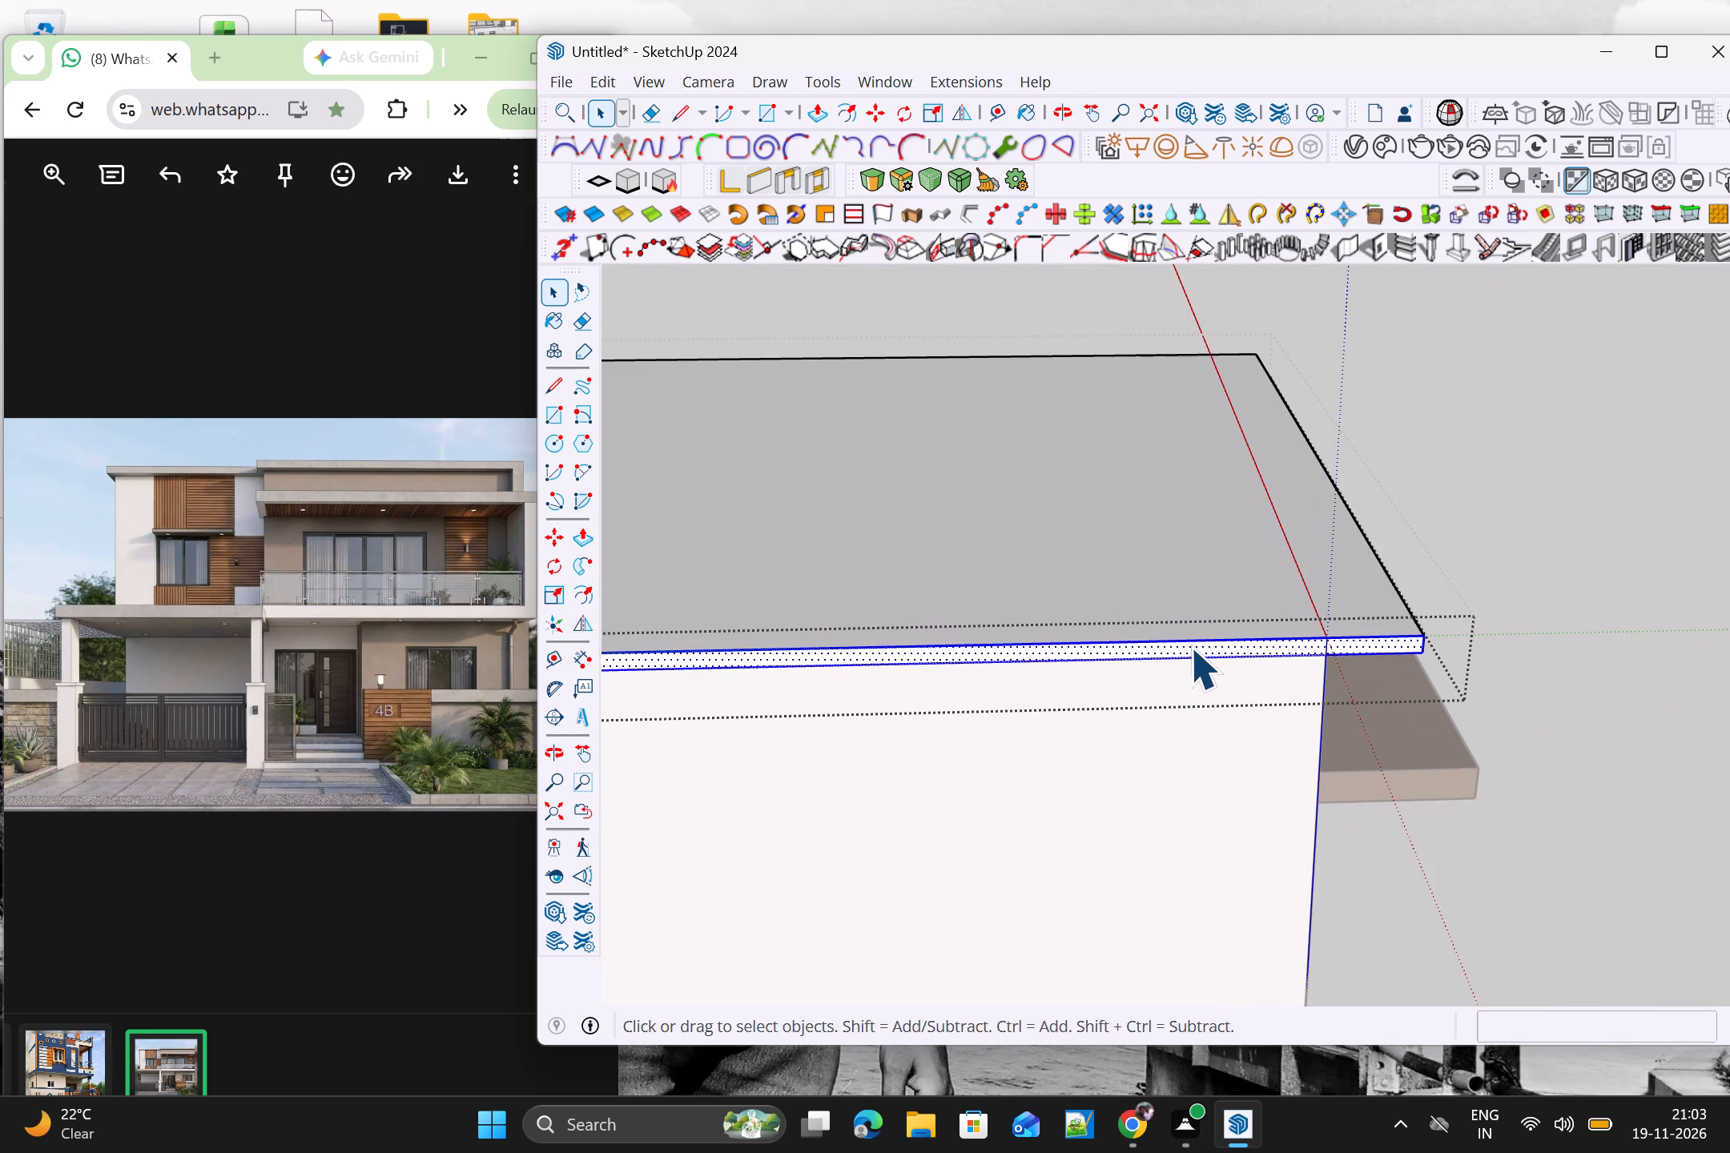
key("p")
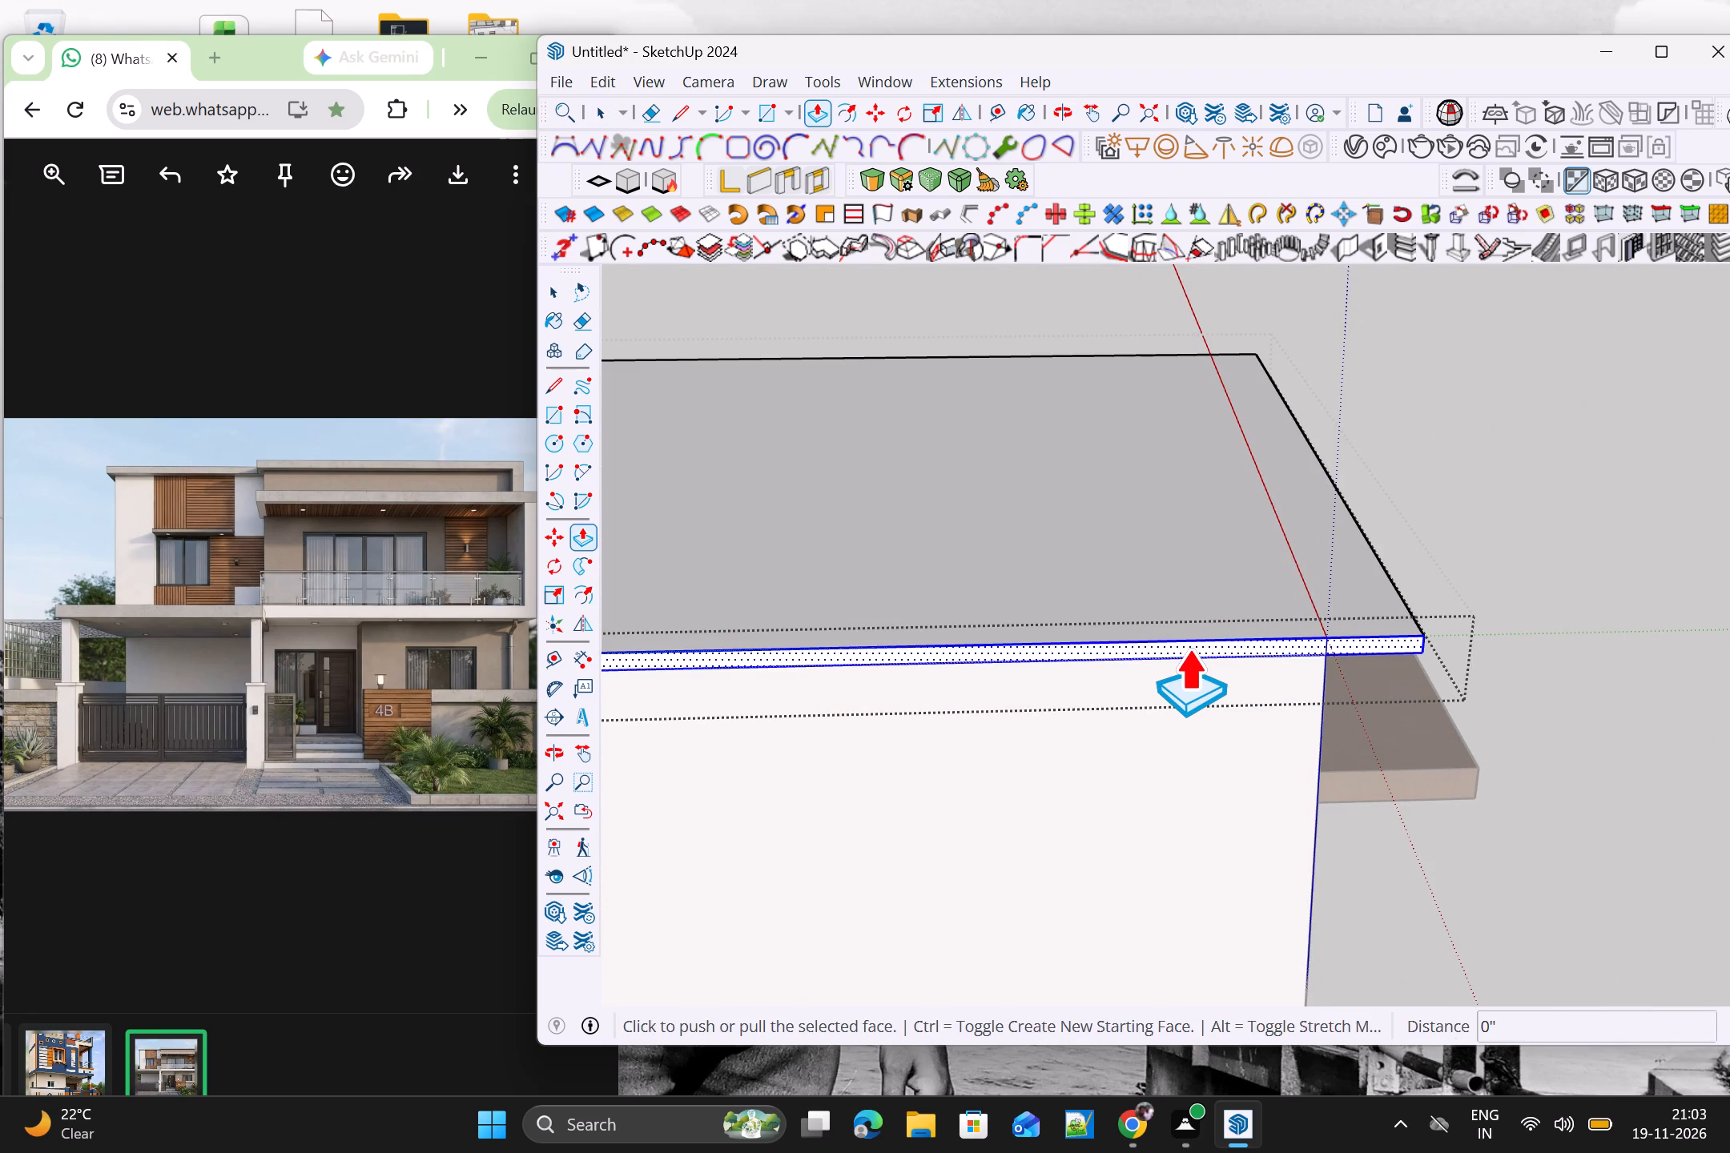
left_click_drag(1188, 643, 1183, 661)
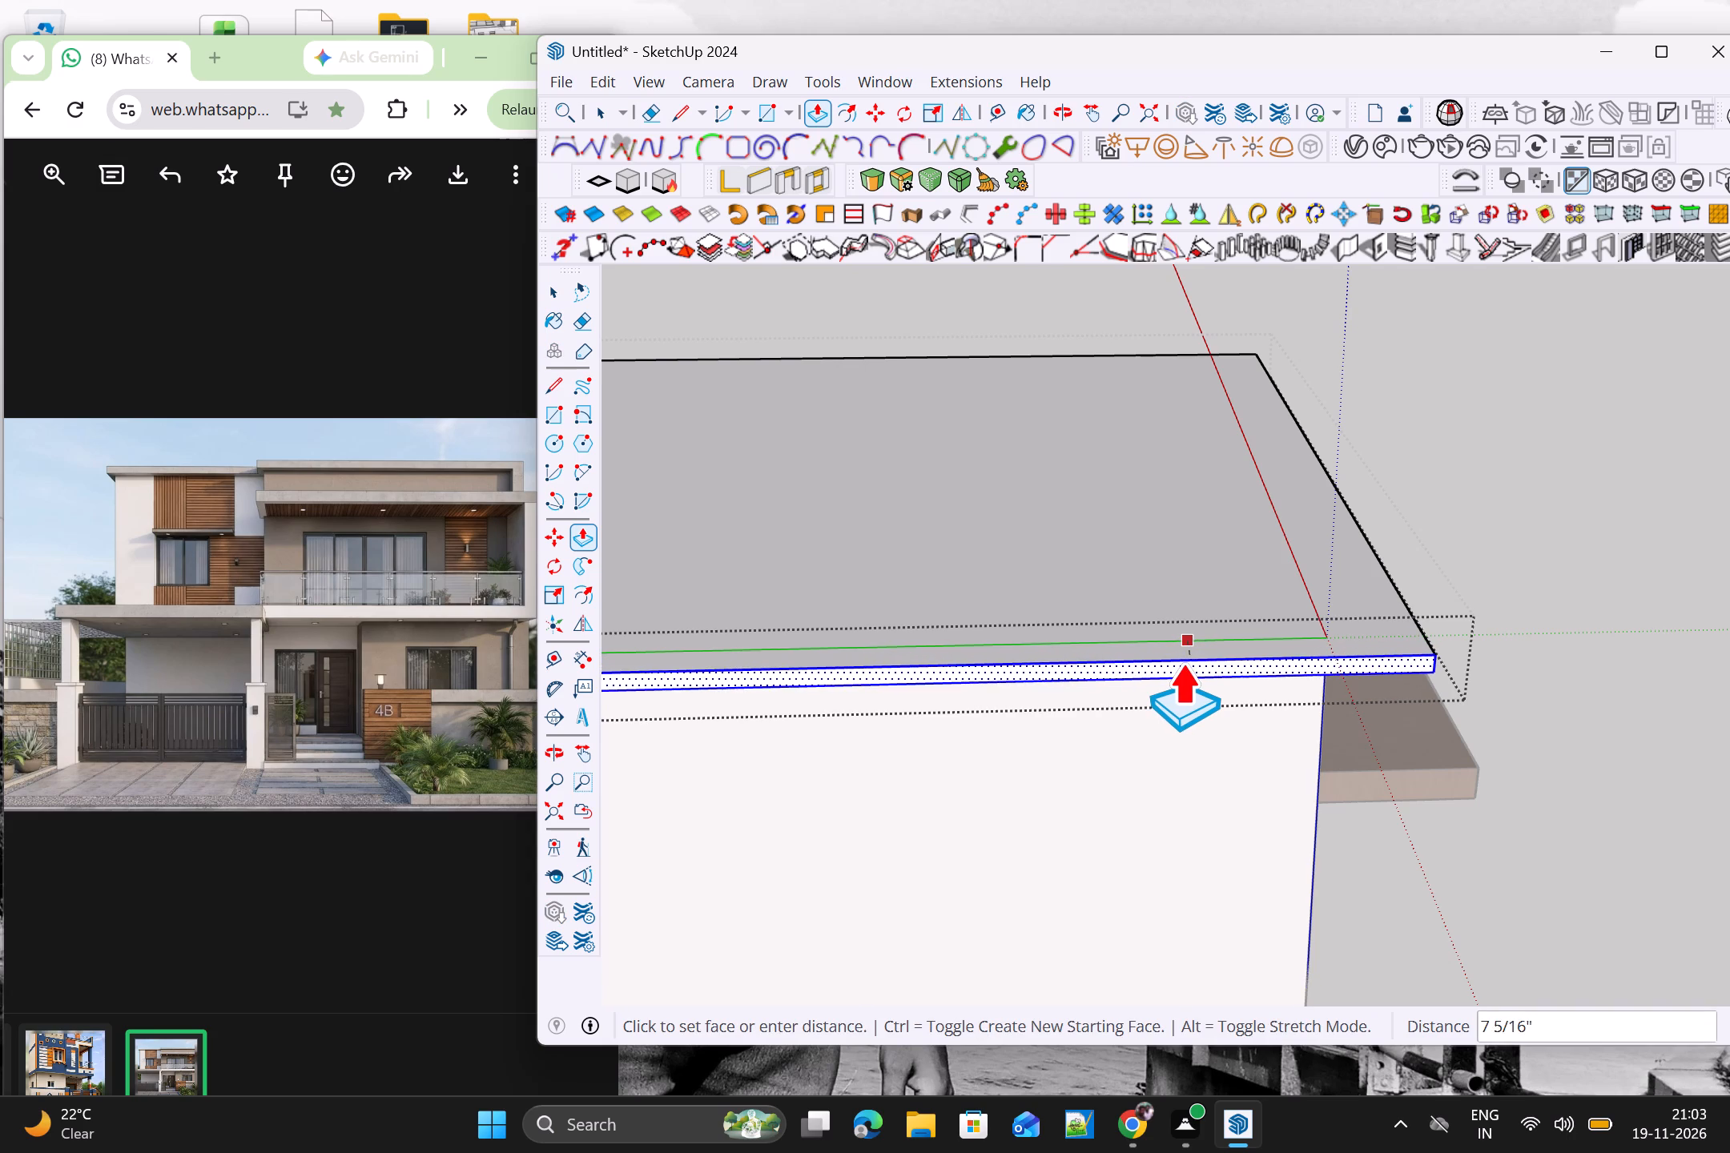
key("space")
Pull the roof slab's left-hand side face outward about 2' 11 5/16" with Push/Pull, and finish editing the slab.
middle_click_drag(1400, 657, 1112, 690)
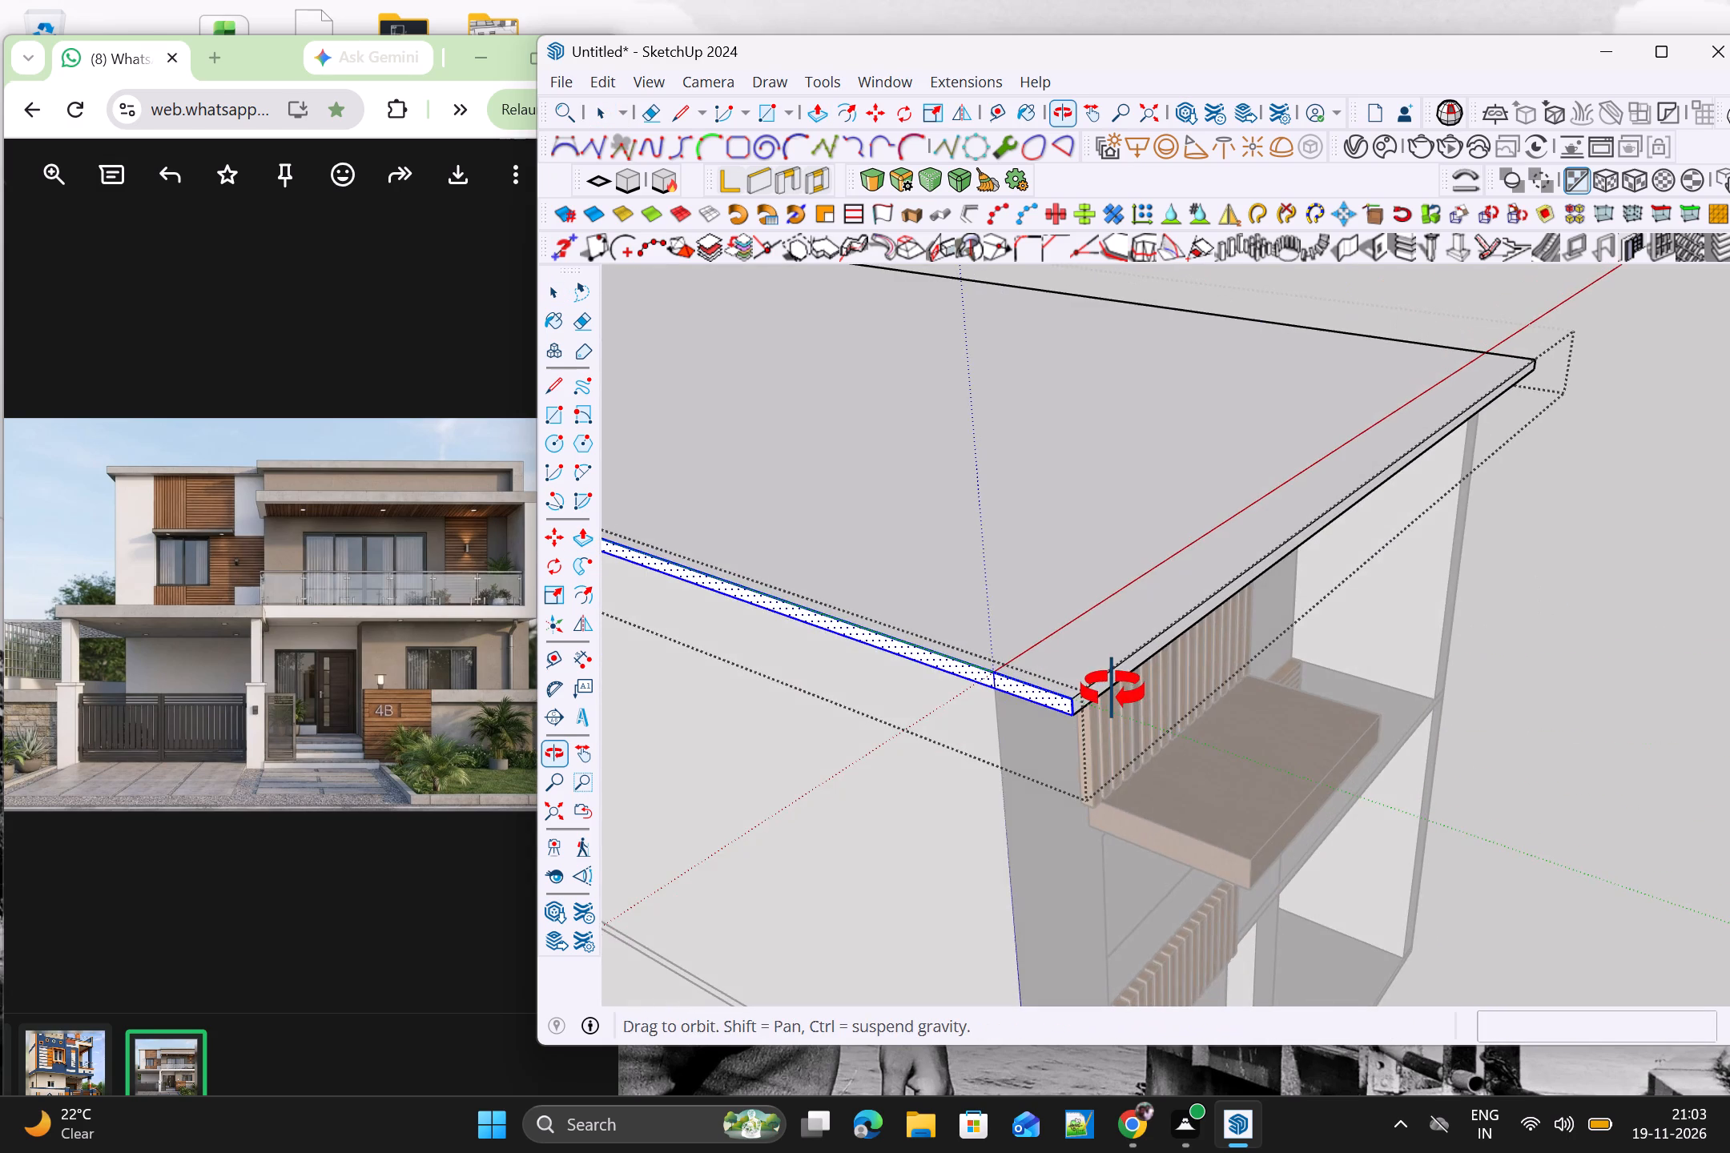
middle_click_drag(1112, 690, 1169, 583)
key("p")
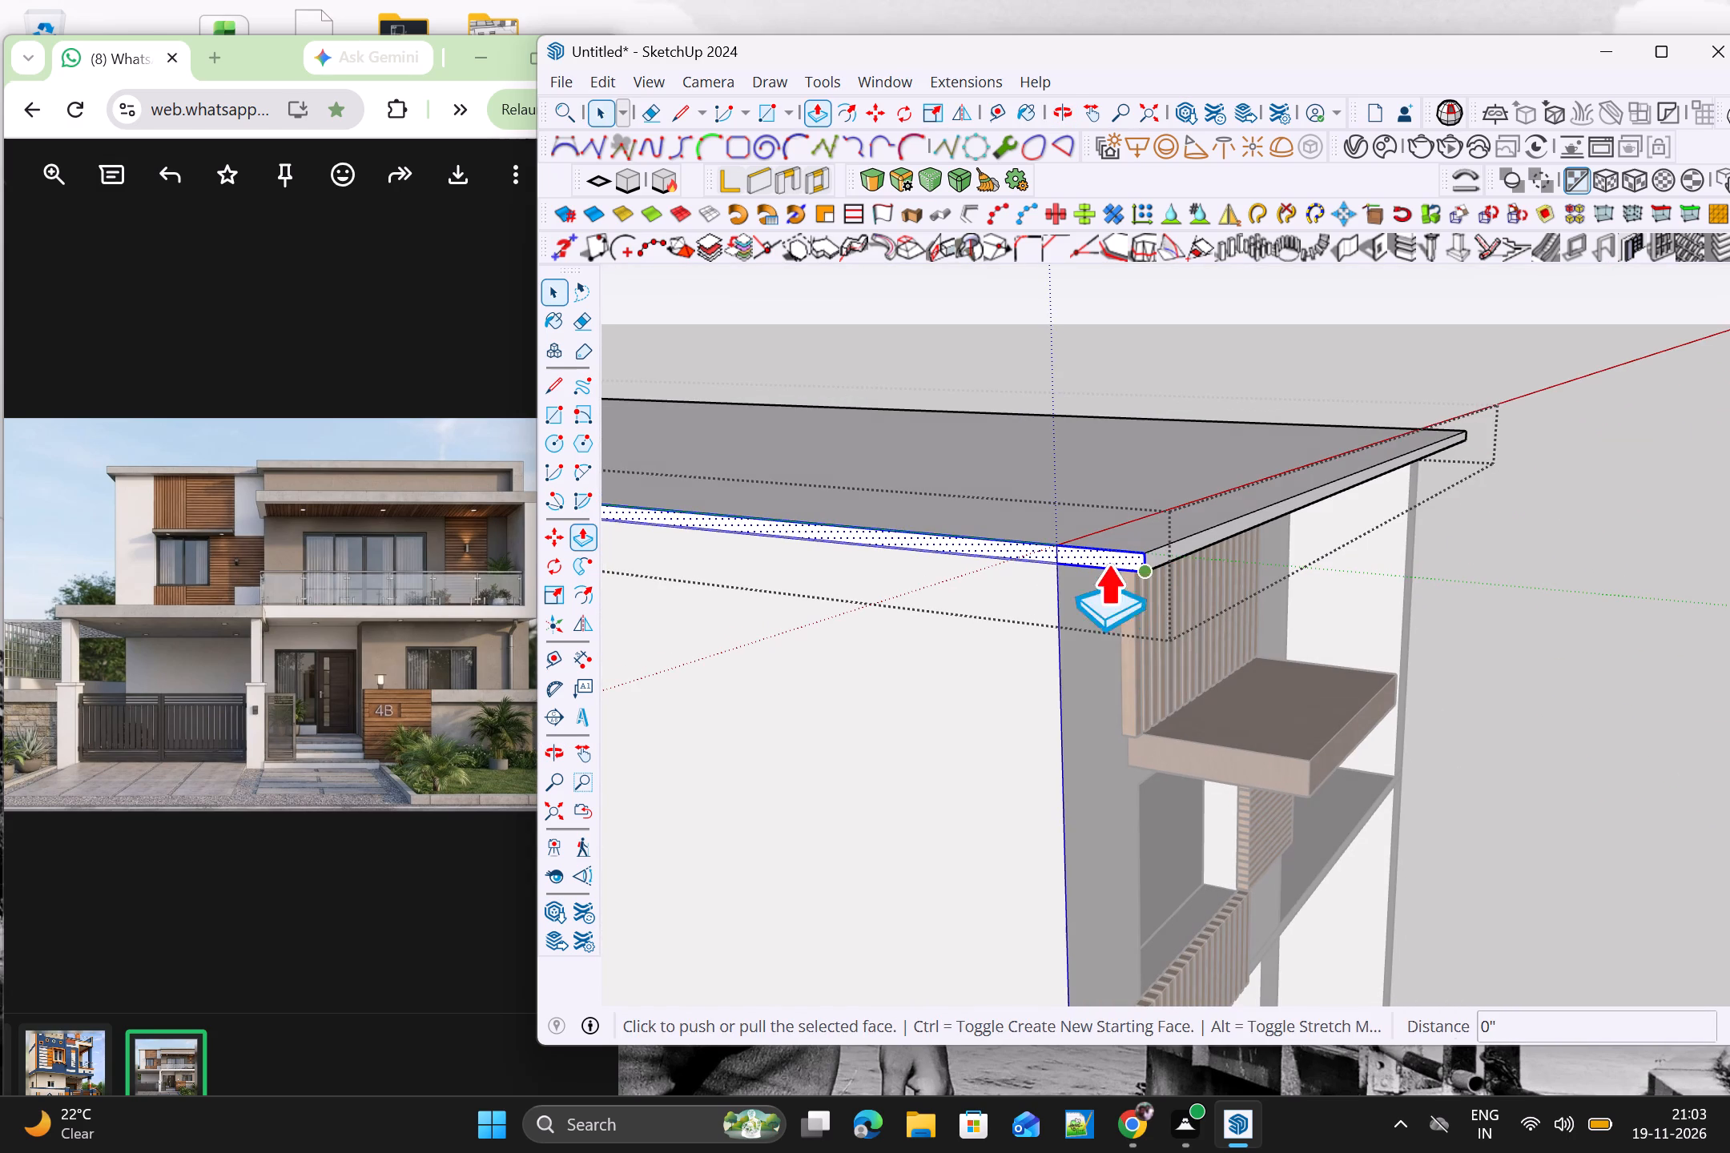
left_click(1065, 541)
left_click(1092, 549)
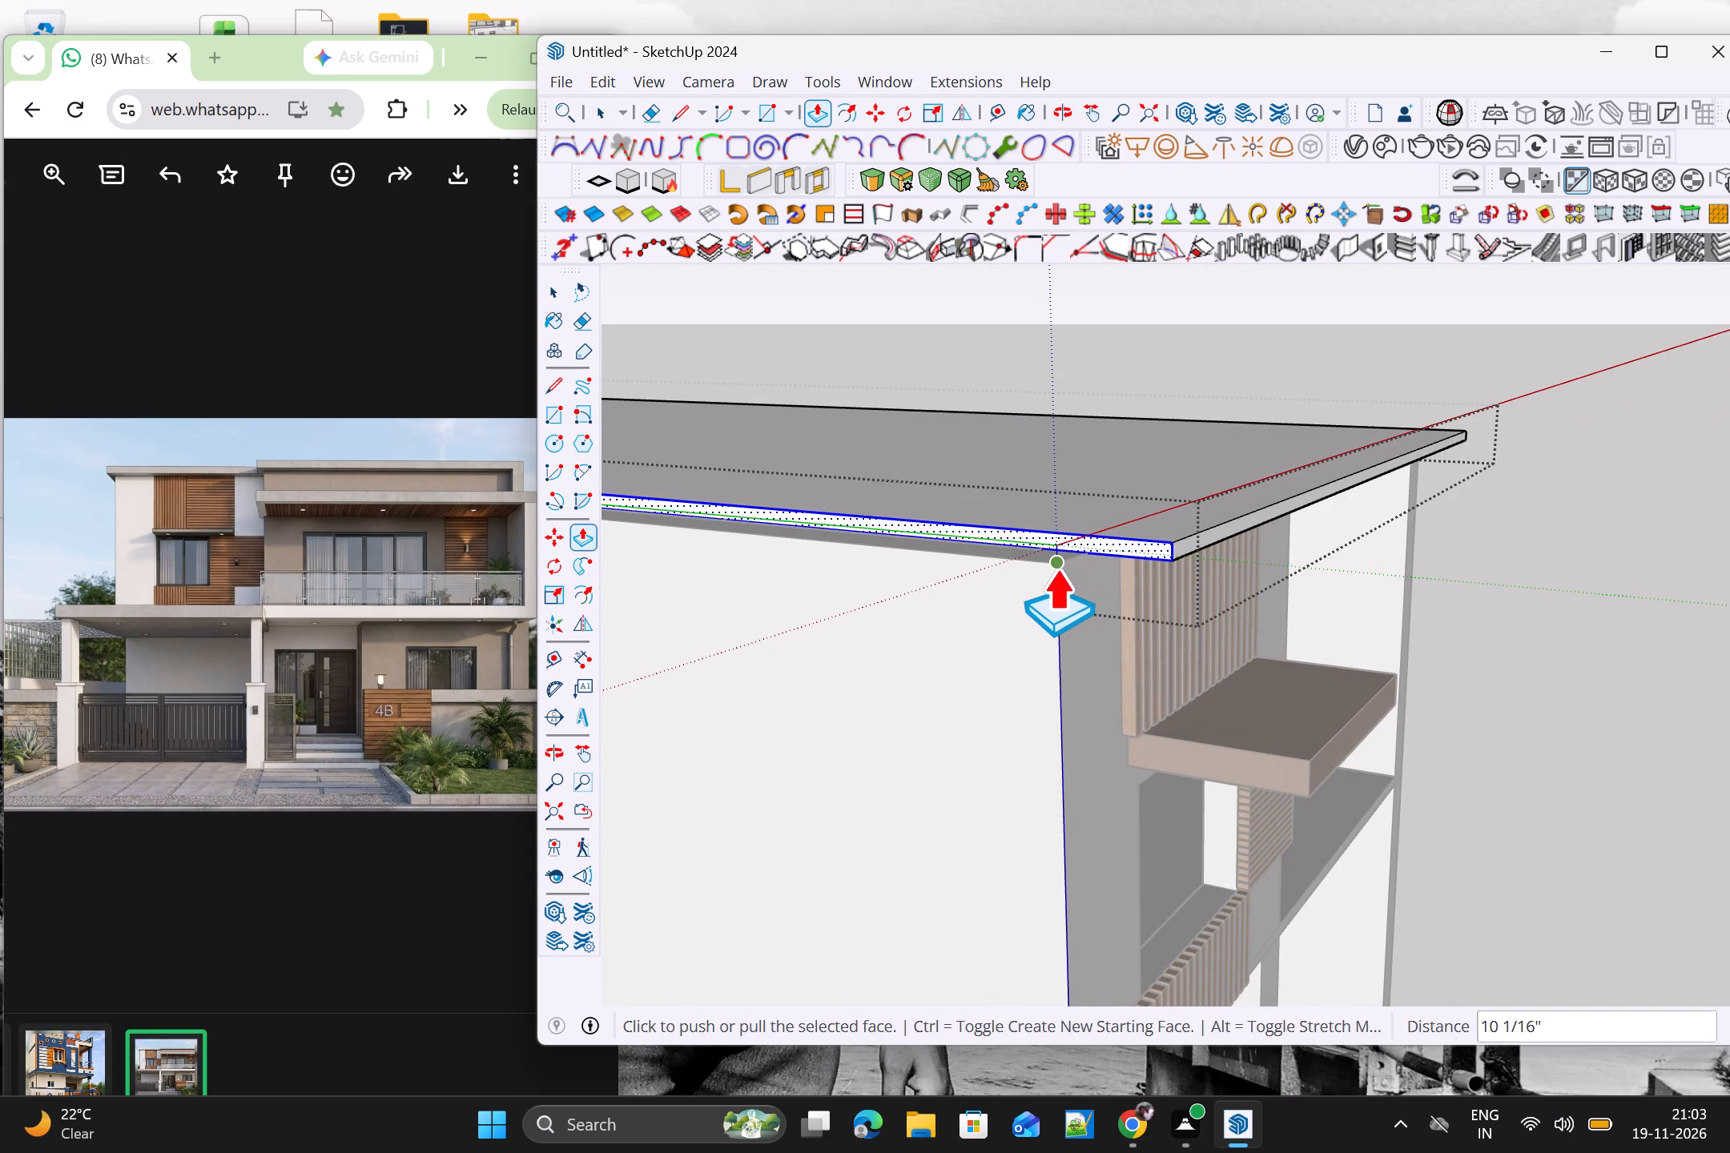
key("Escape")
left_click_drag(1123, 544, 1092, 563)
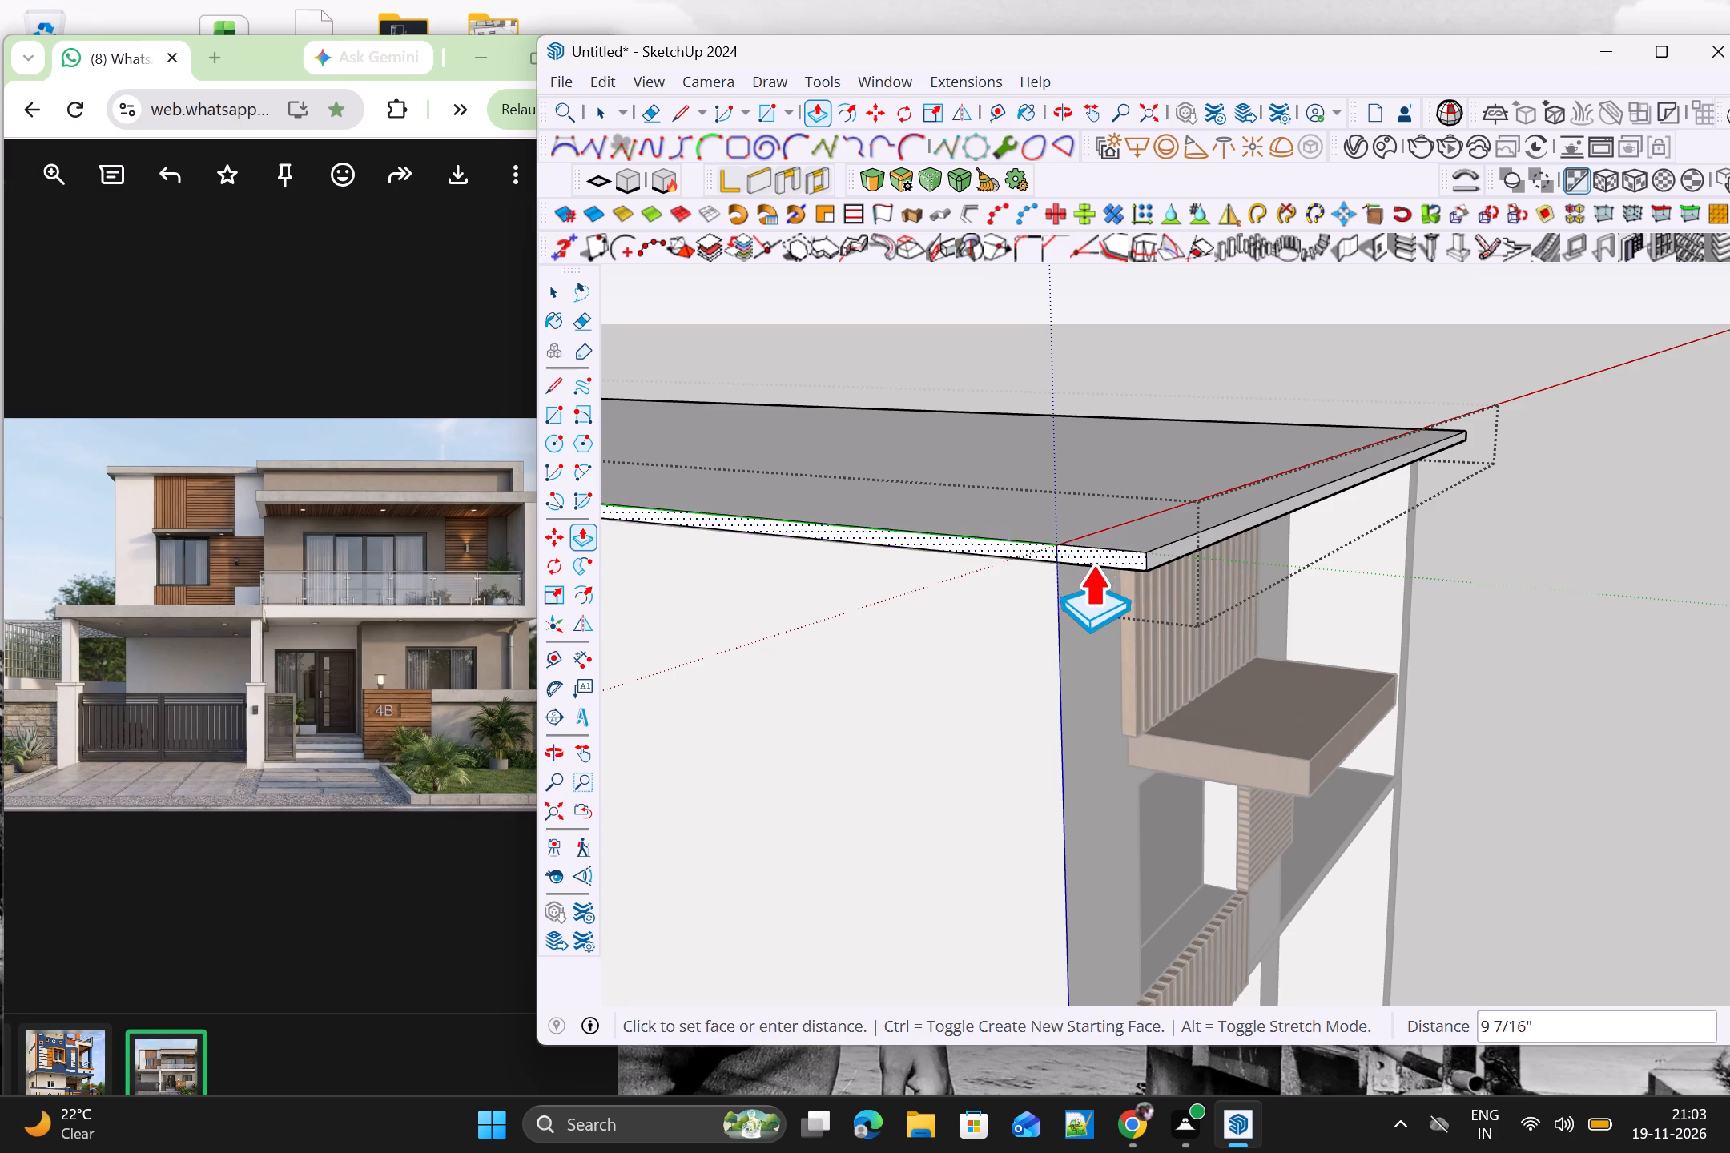
left_click_drag(1092, 563, 971, 601)
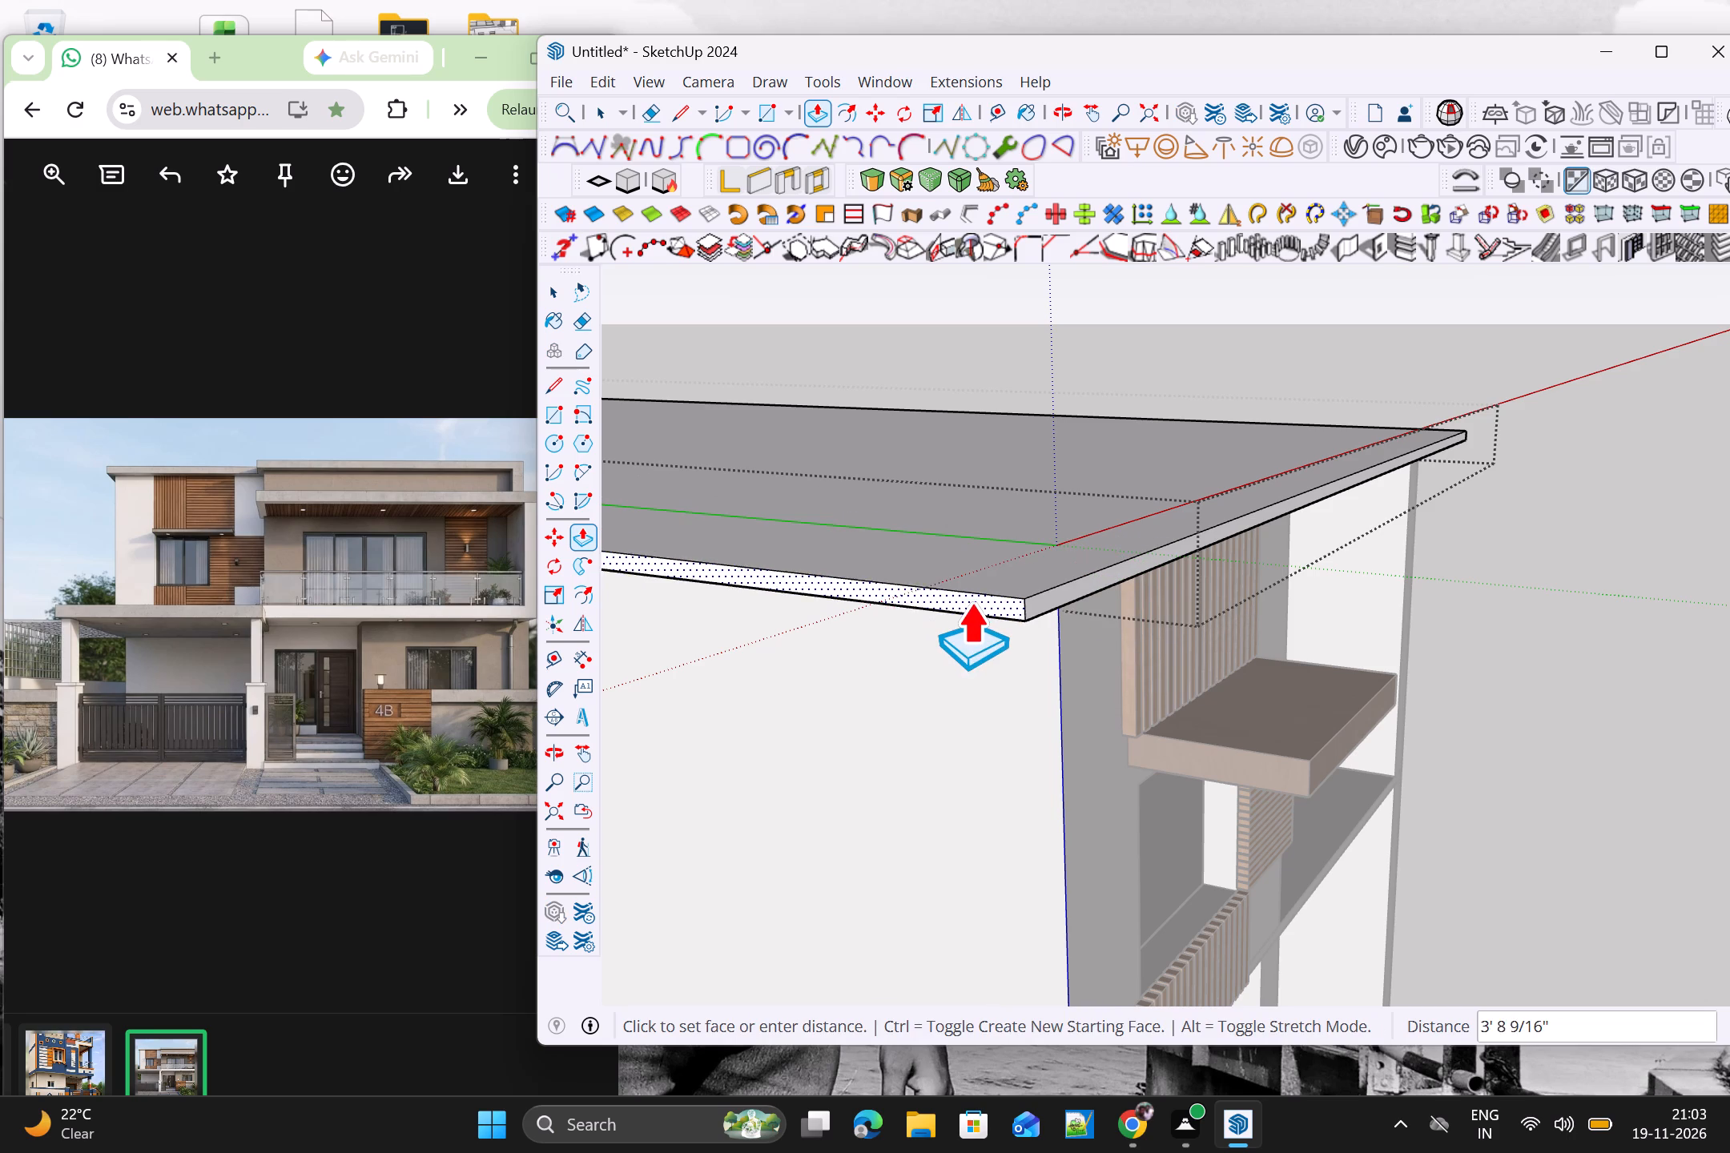
left_click_drag(971, 601, 1006, 584)
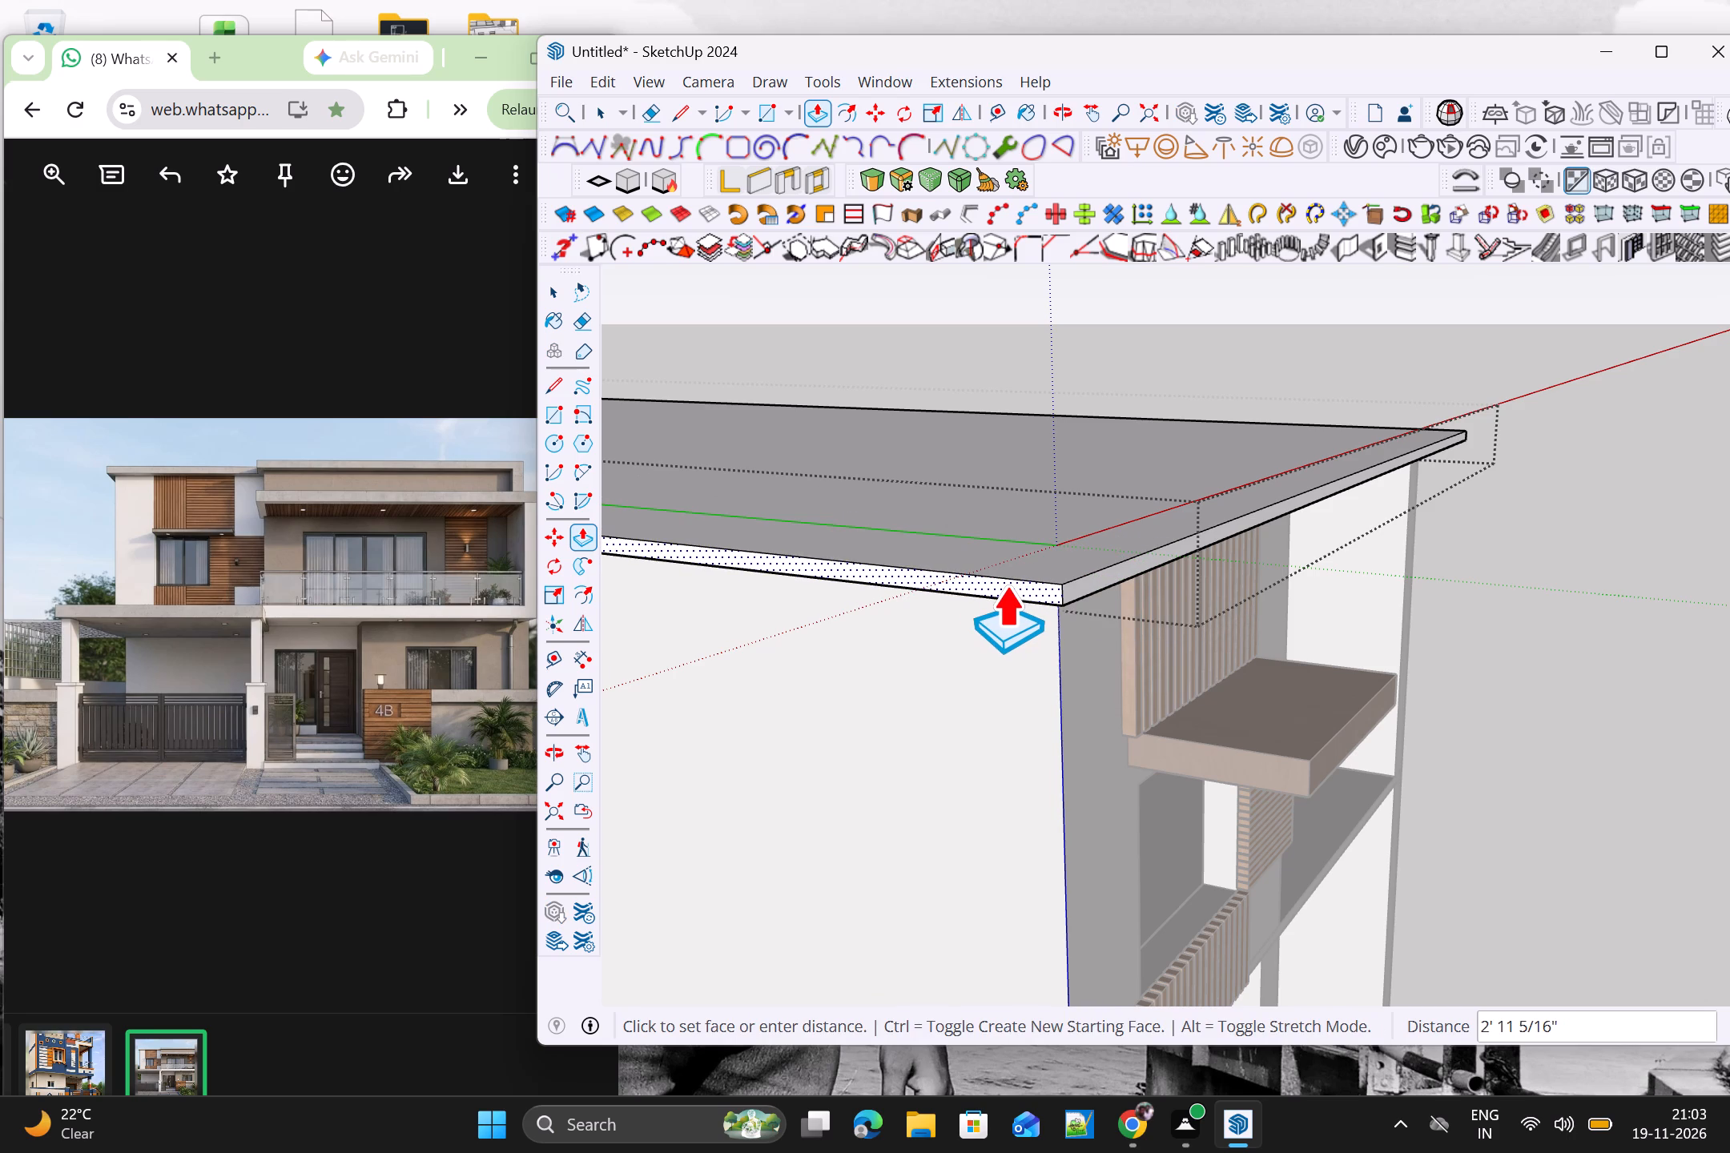
left_click(1004, 585)
key("space")
left_click(1518, 672)
Examine the roof slab's side overhang and its relation to the front elevation from several angles.
scroll(1515, 670, "down", 3)
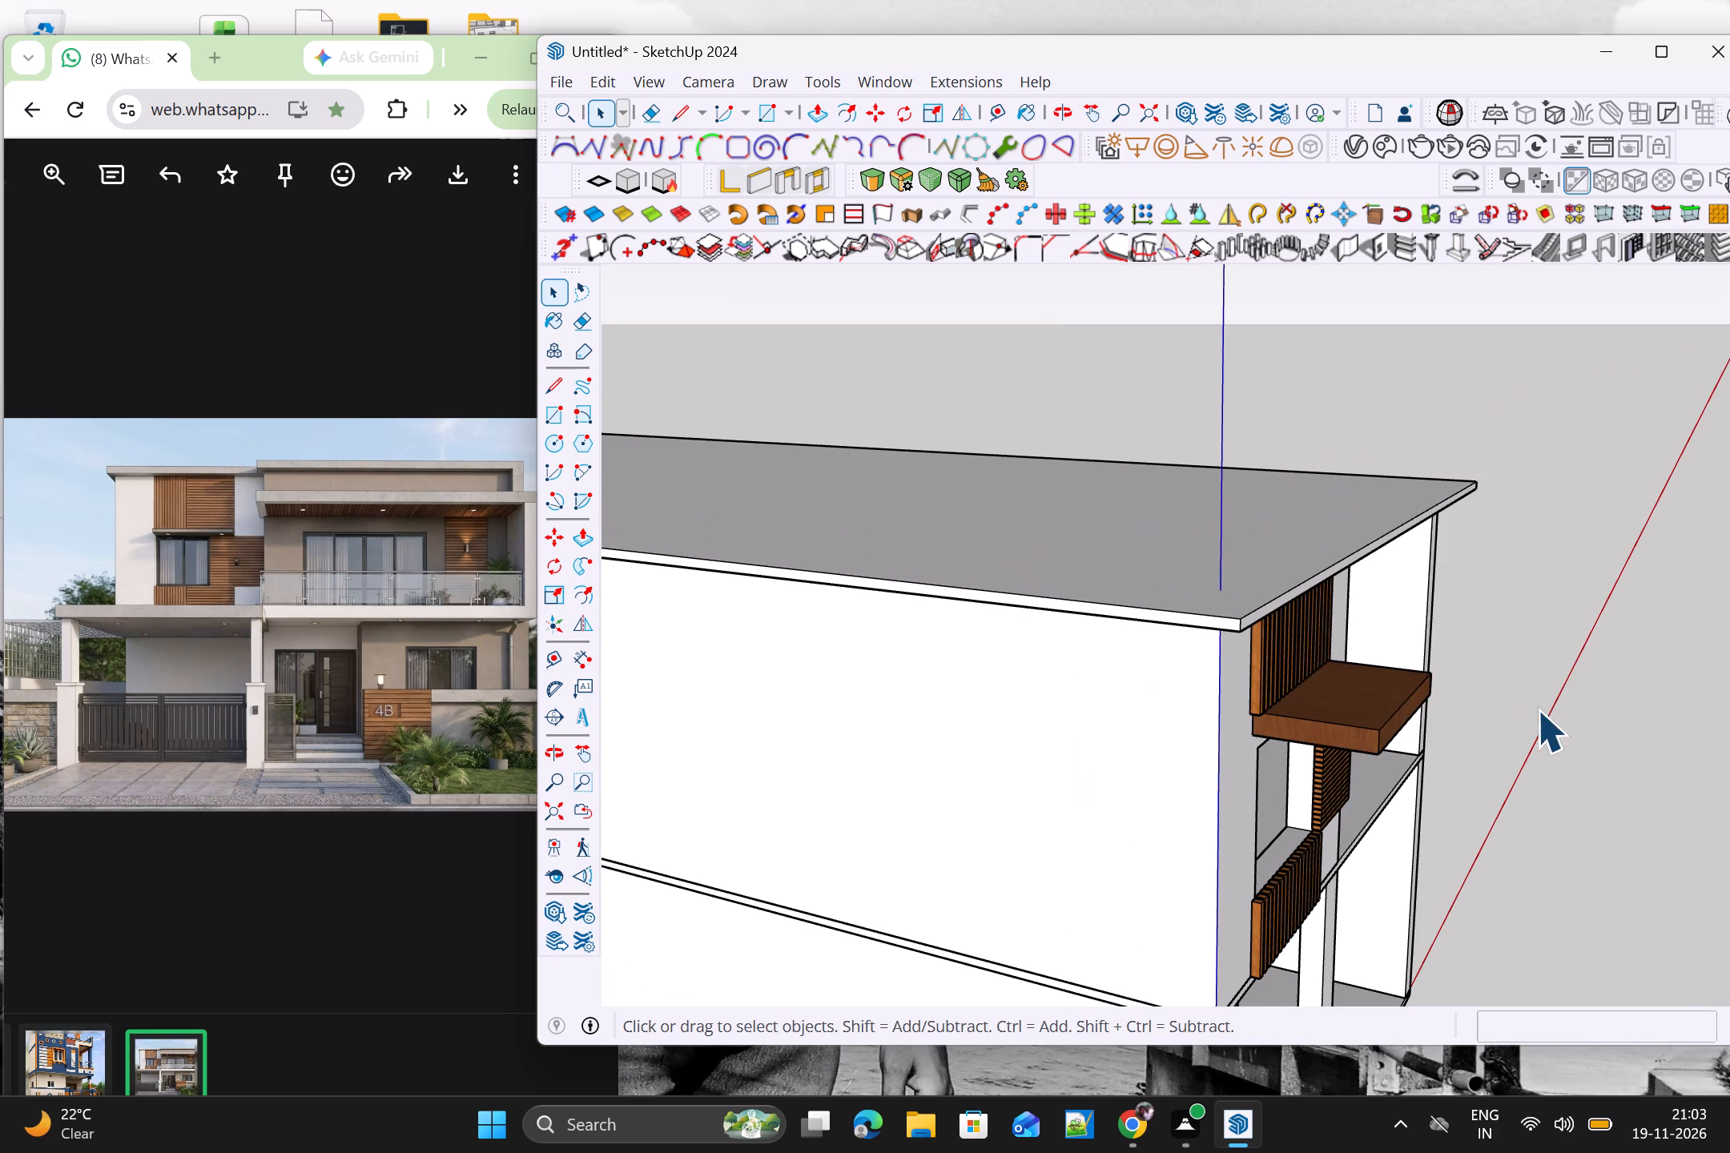
scroll(1570, 601, "down", 4)
middle_click_drag(1539, 684, 889, 560)
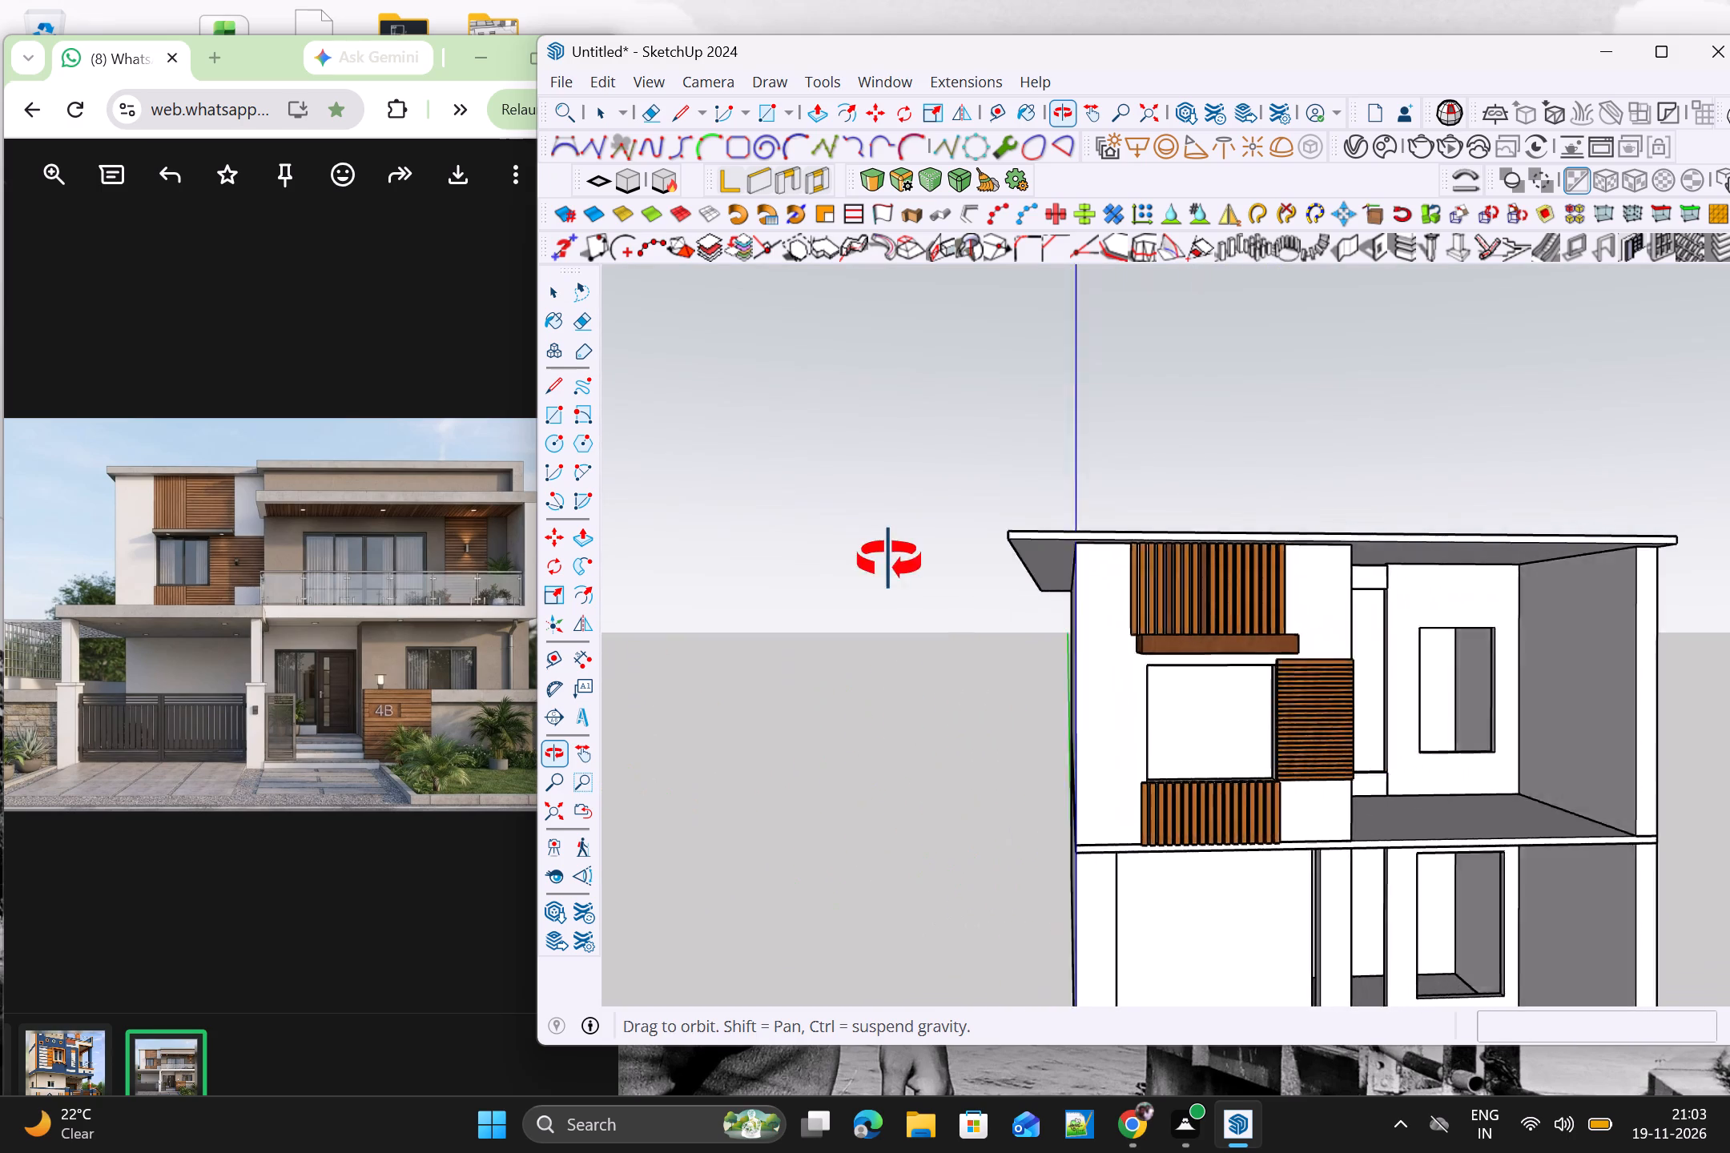
middle_click_drag(889, 560, 852, 649)
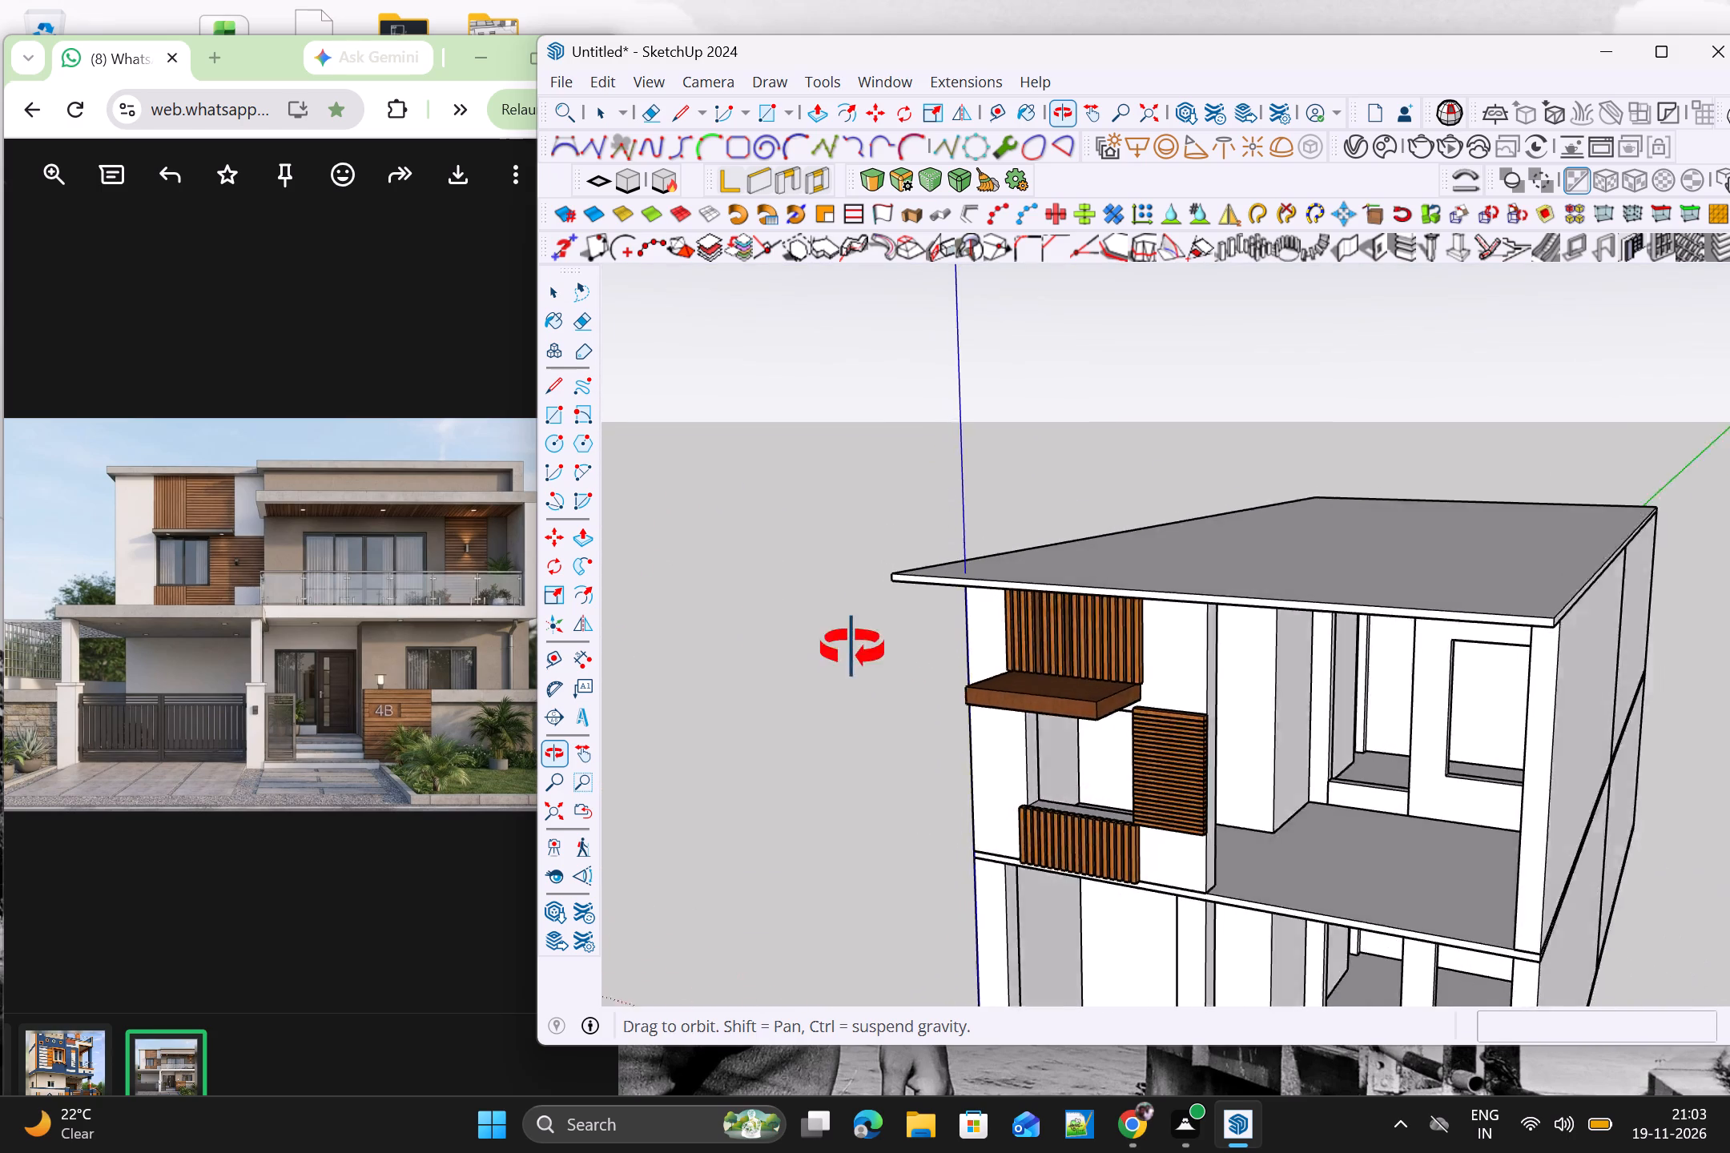
middle_click_drag(852, 649, 960, 633)
middle_click_drag(951, 627, 1193, 581)
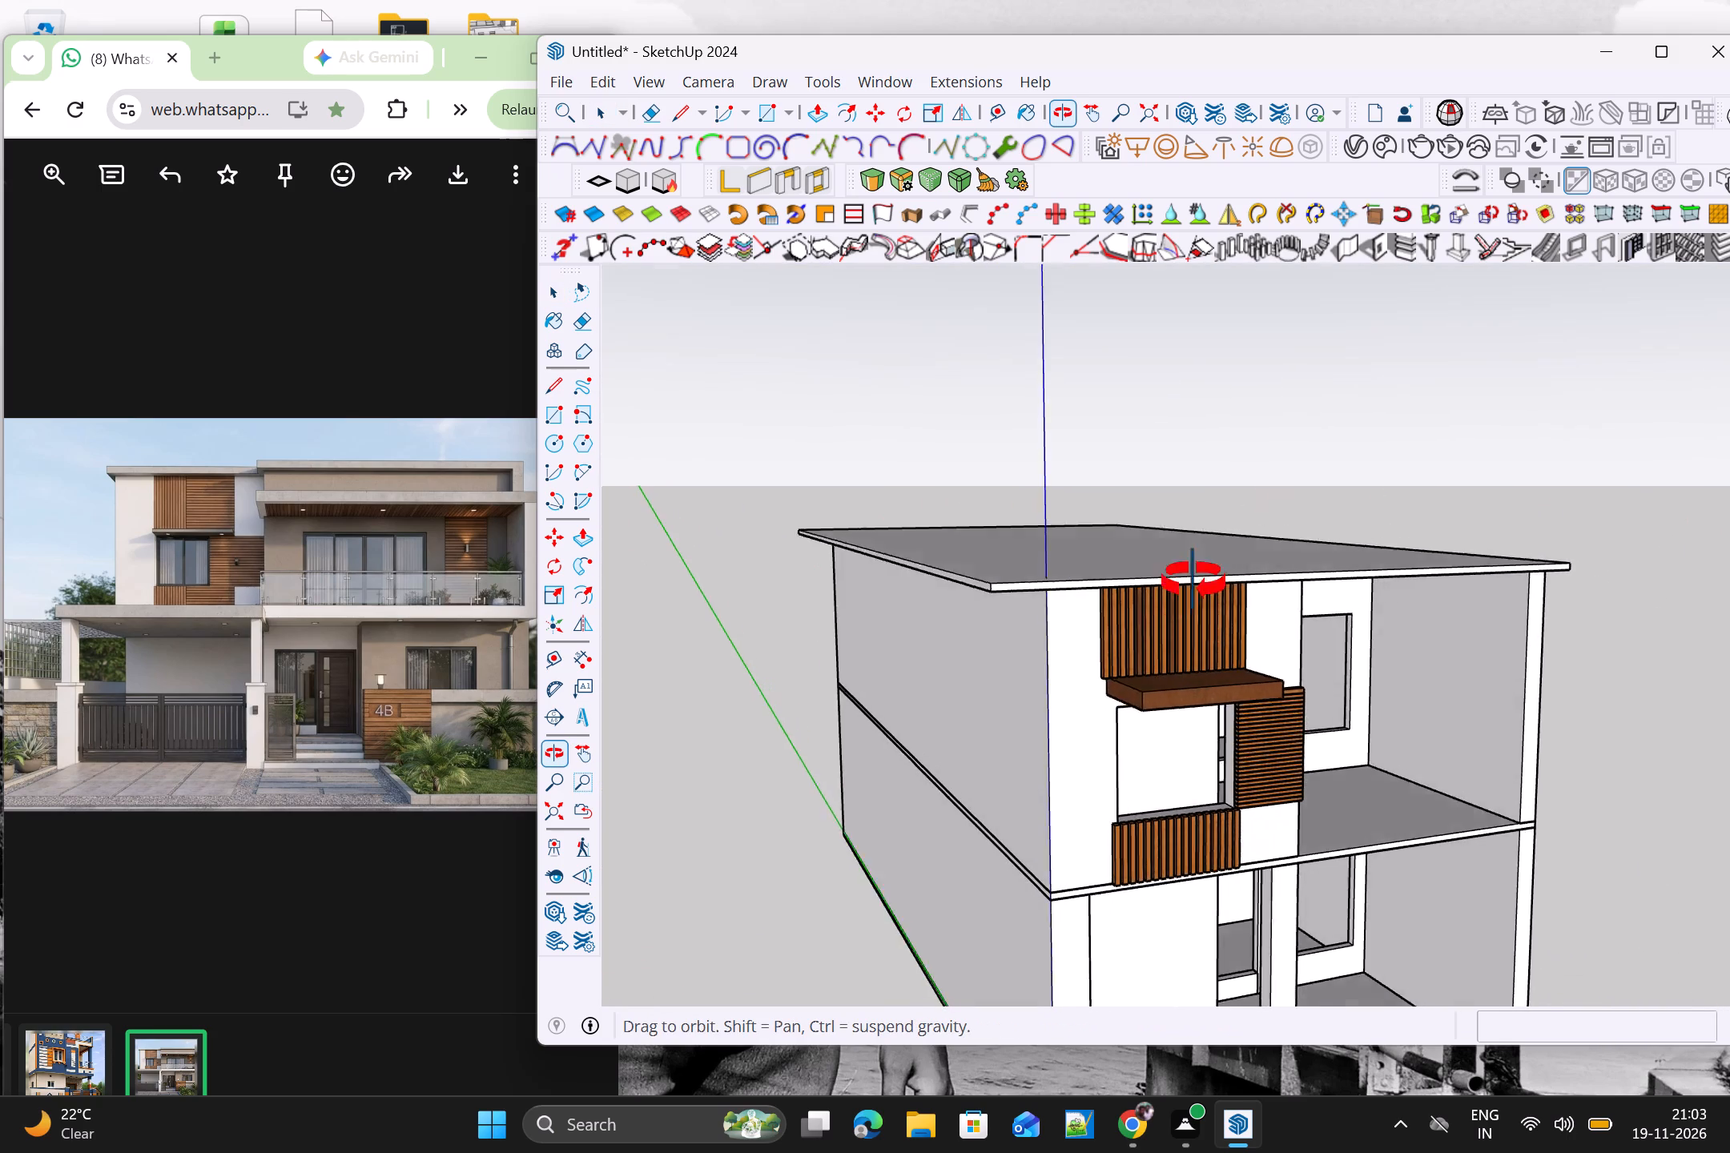
middle_click_drag(1193, 581, 1121, 553)
scroll(822, 556, "up", 3)
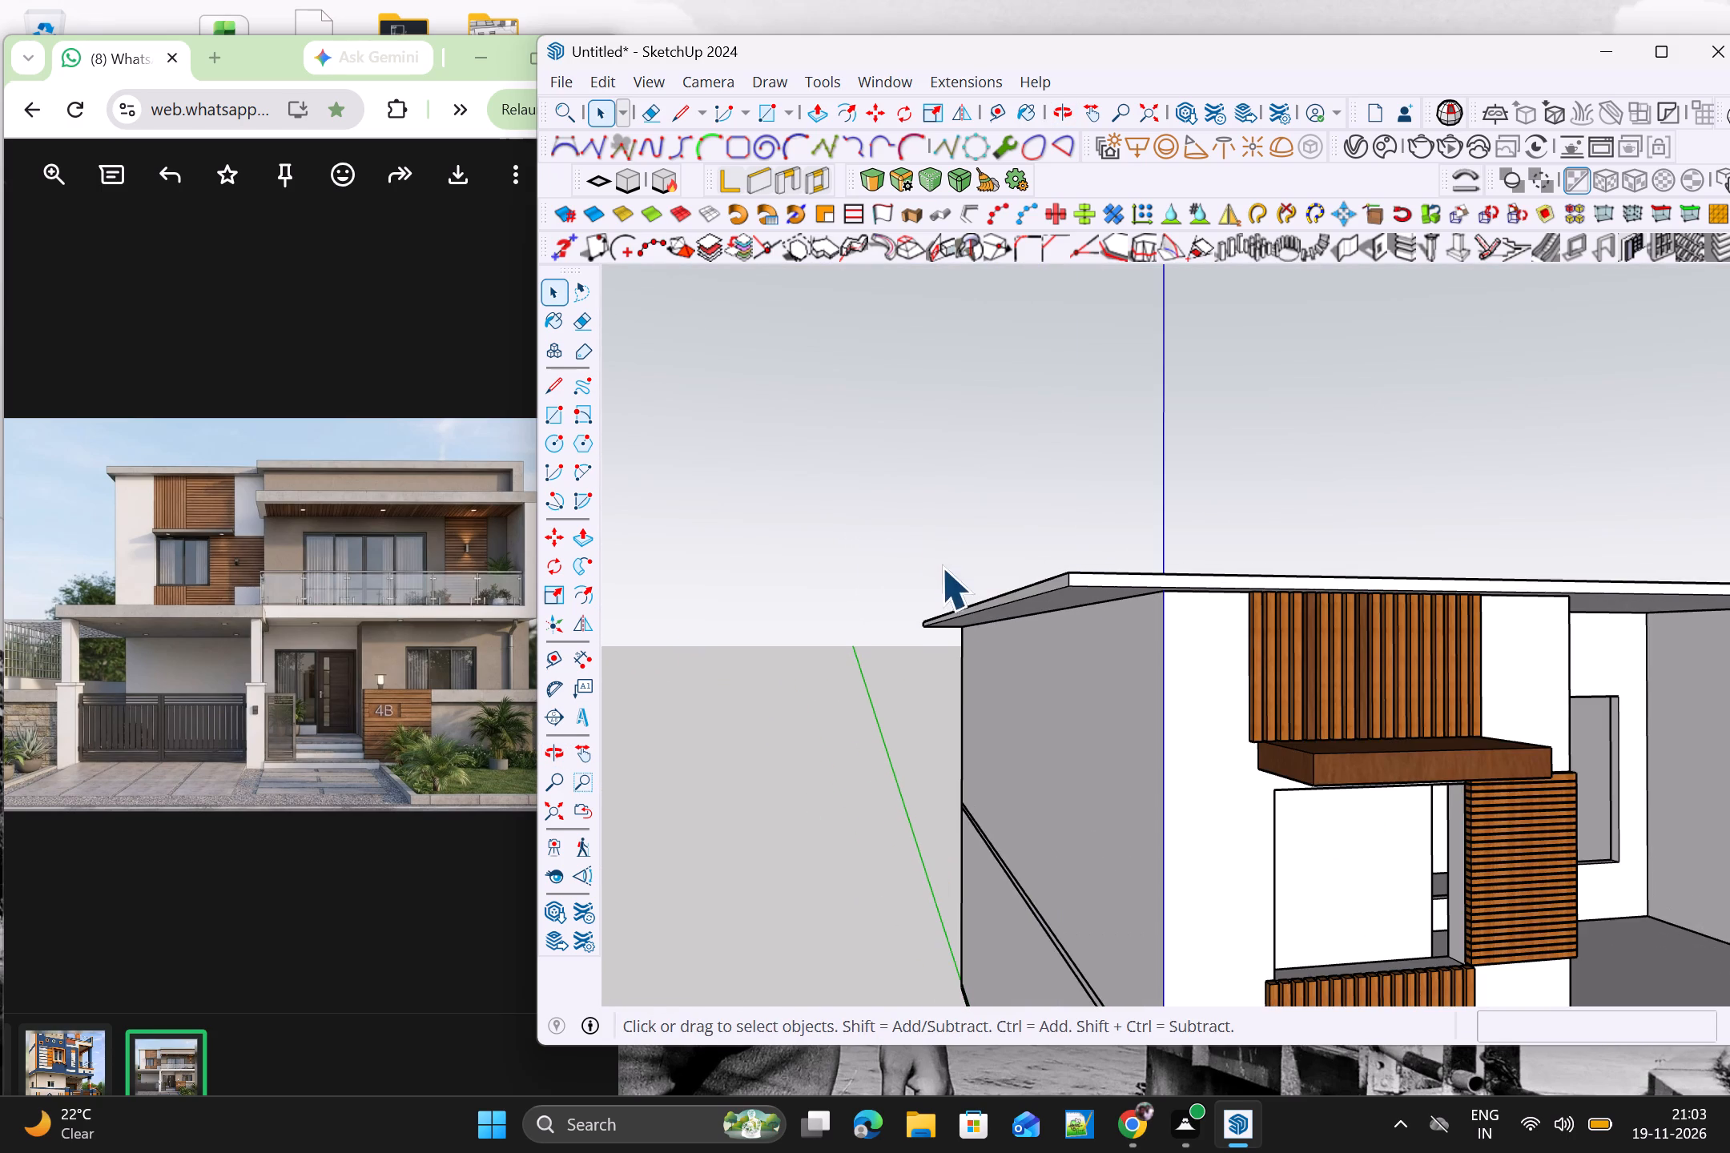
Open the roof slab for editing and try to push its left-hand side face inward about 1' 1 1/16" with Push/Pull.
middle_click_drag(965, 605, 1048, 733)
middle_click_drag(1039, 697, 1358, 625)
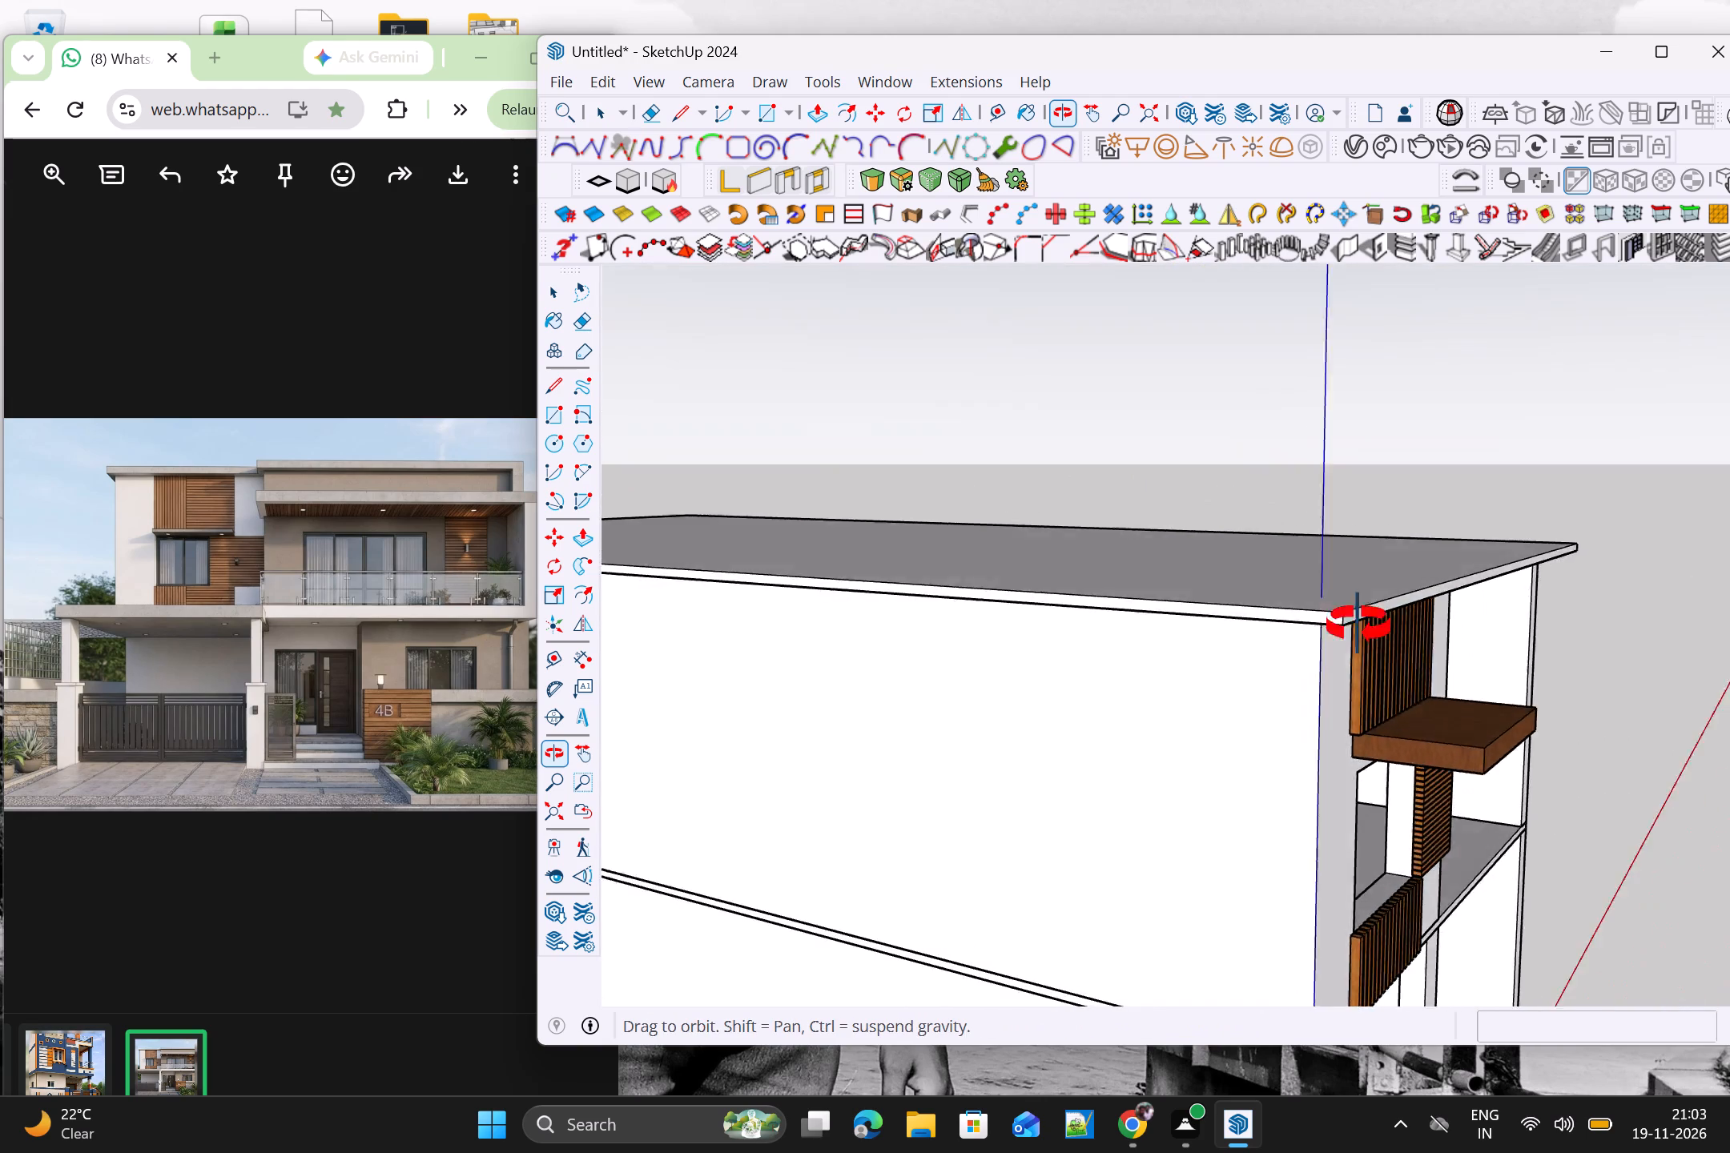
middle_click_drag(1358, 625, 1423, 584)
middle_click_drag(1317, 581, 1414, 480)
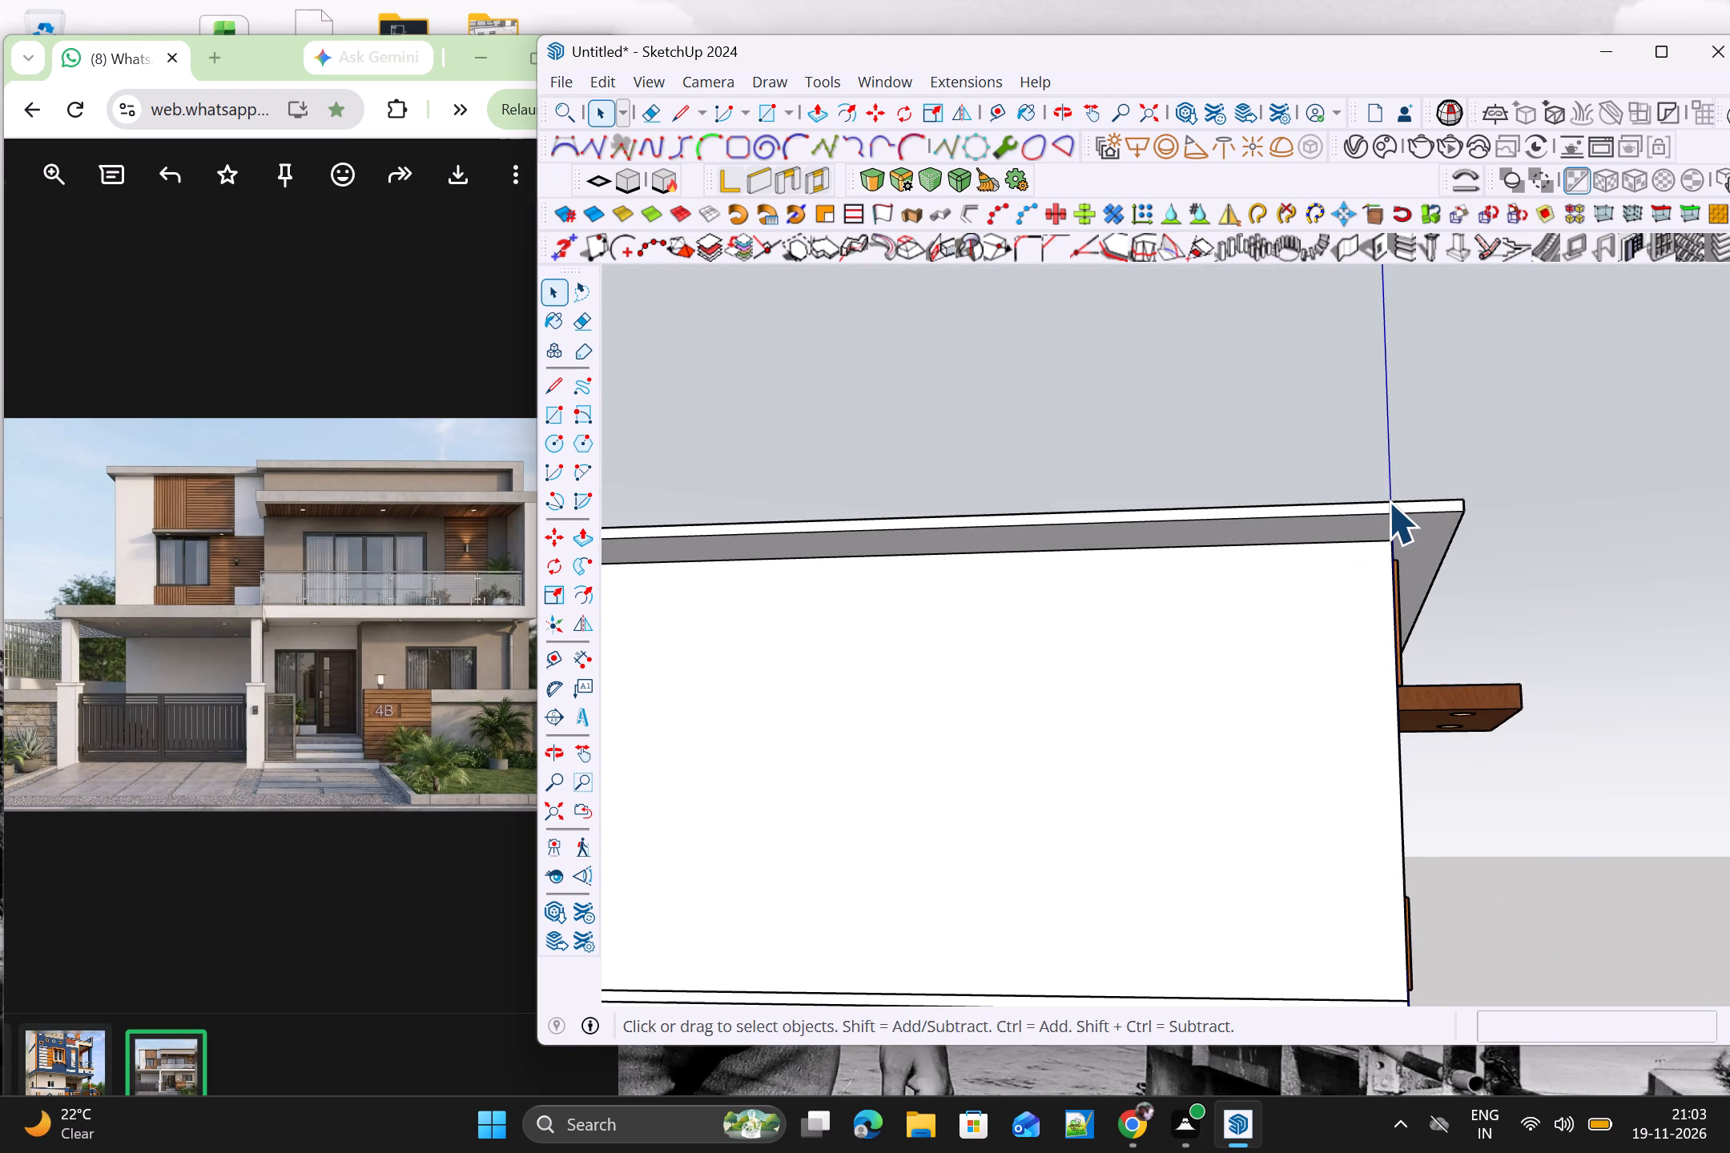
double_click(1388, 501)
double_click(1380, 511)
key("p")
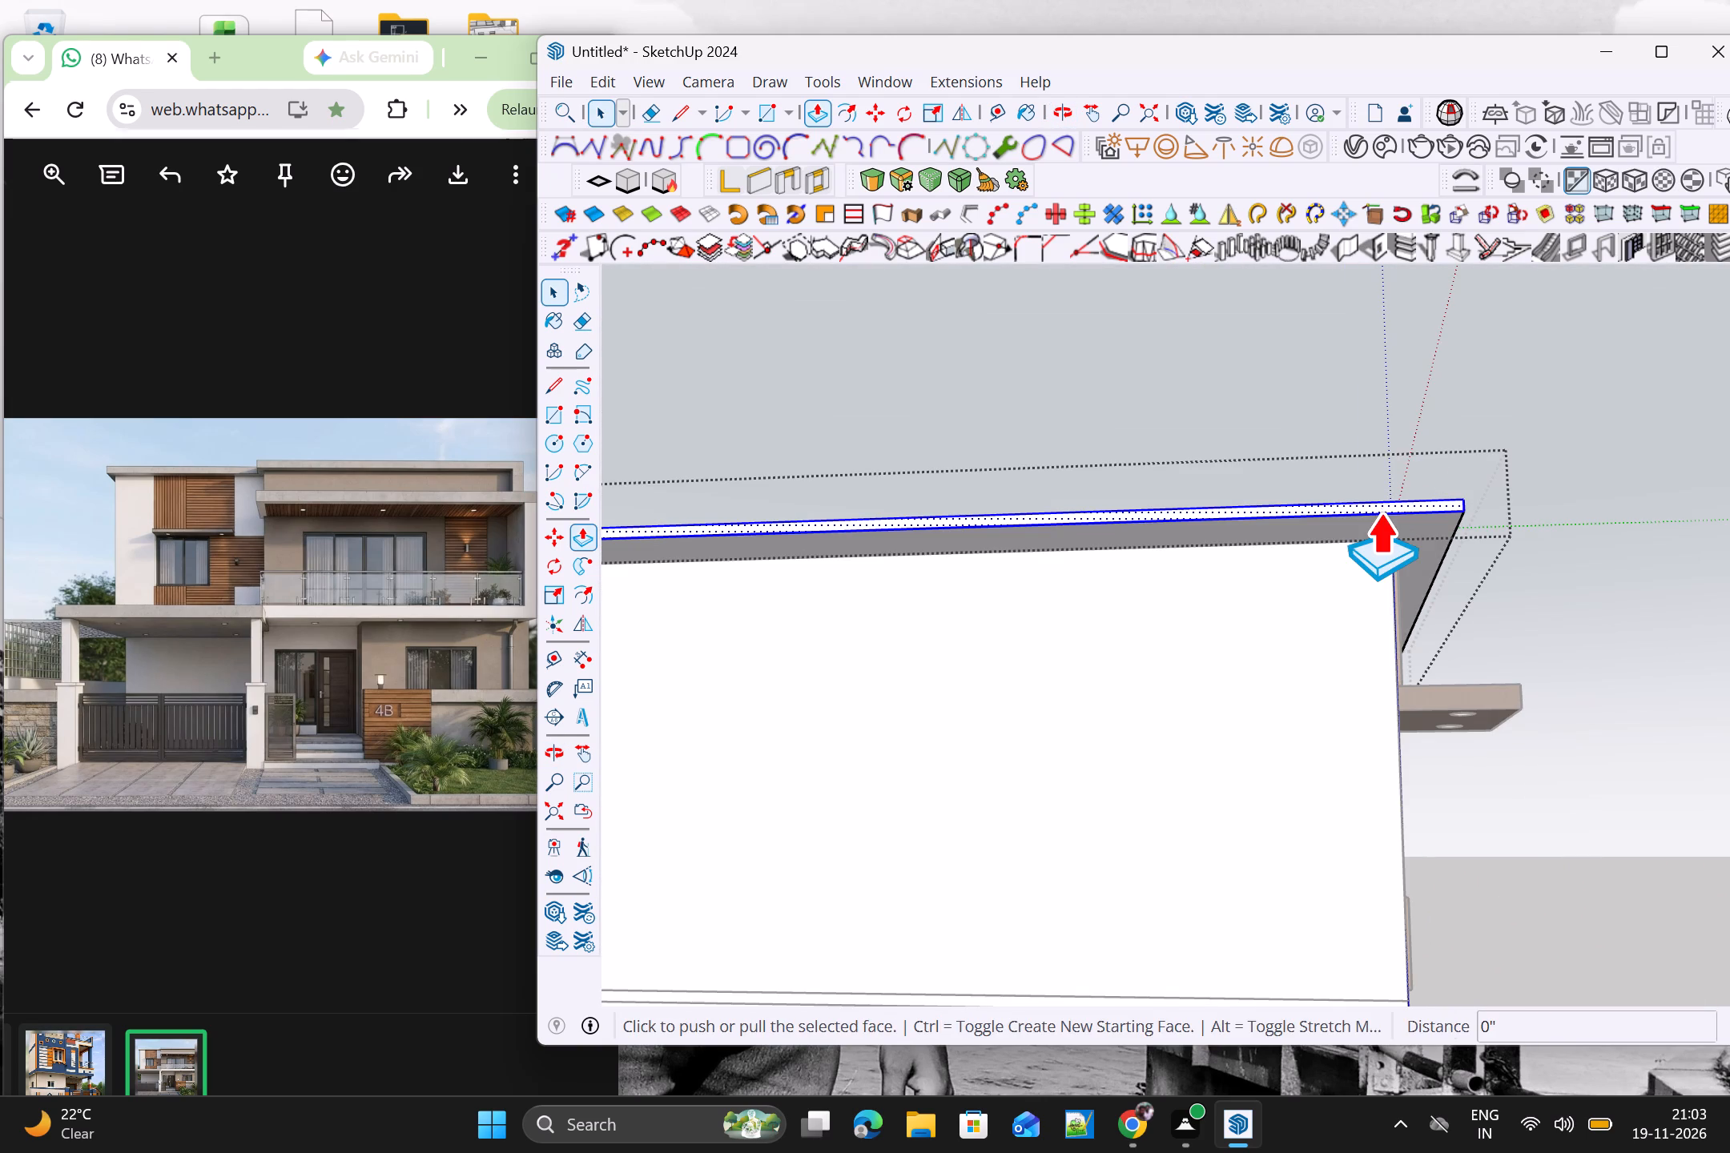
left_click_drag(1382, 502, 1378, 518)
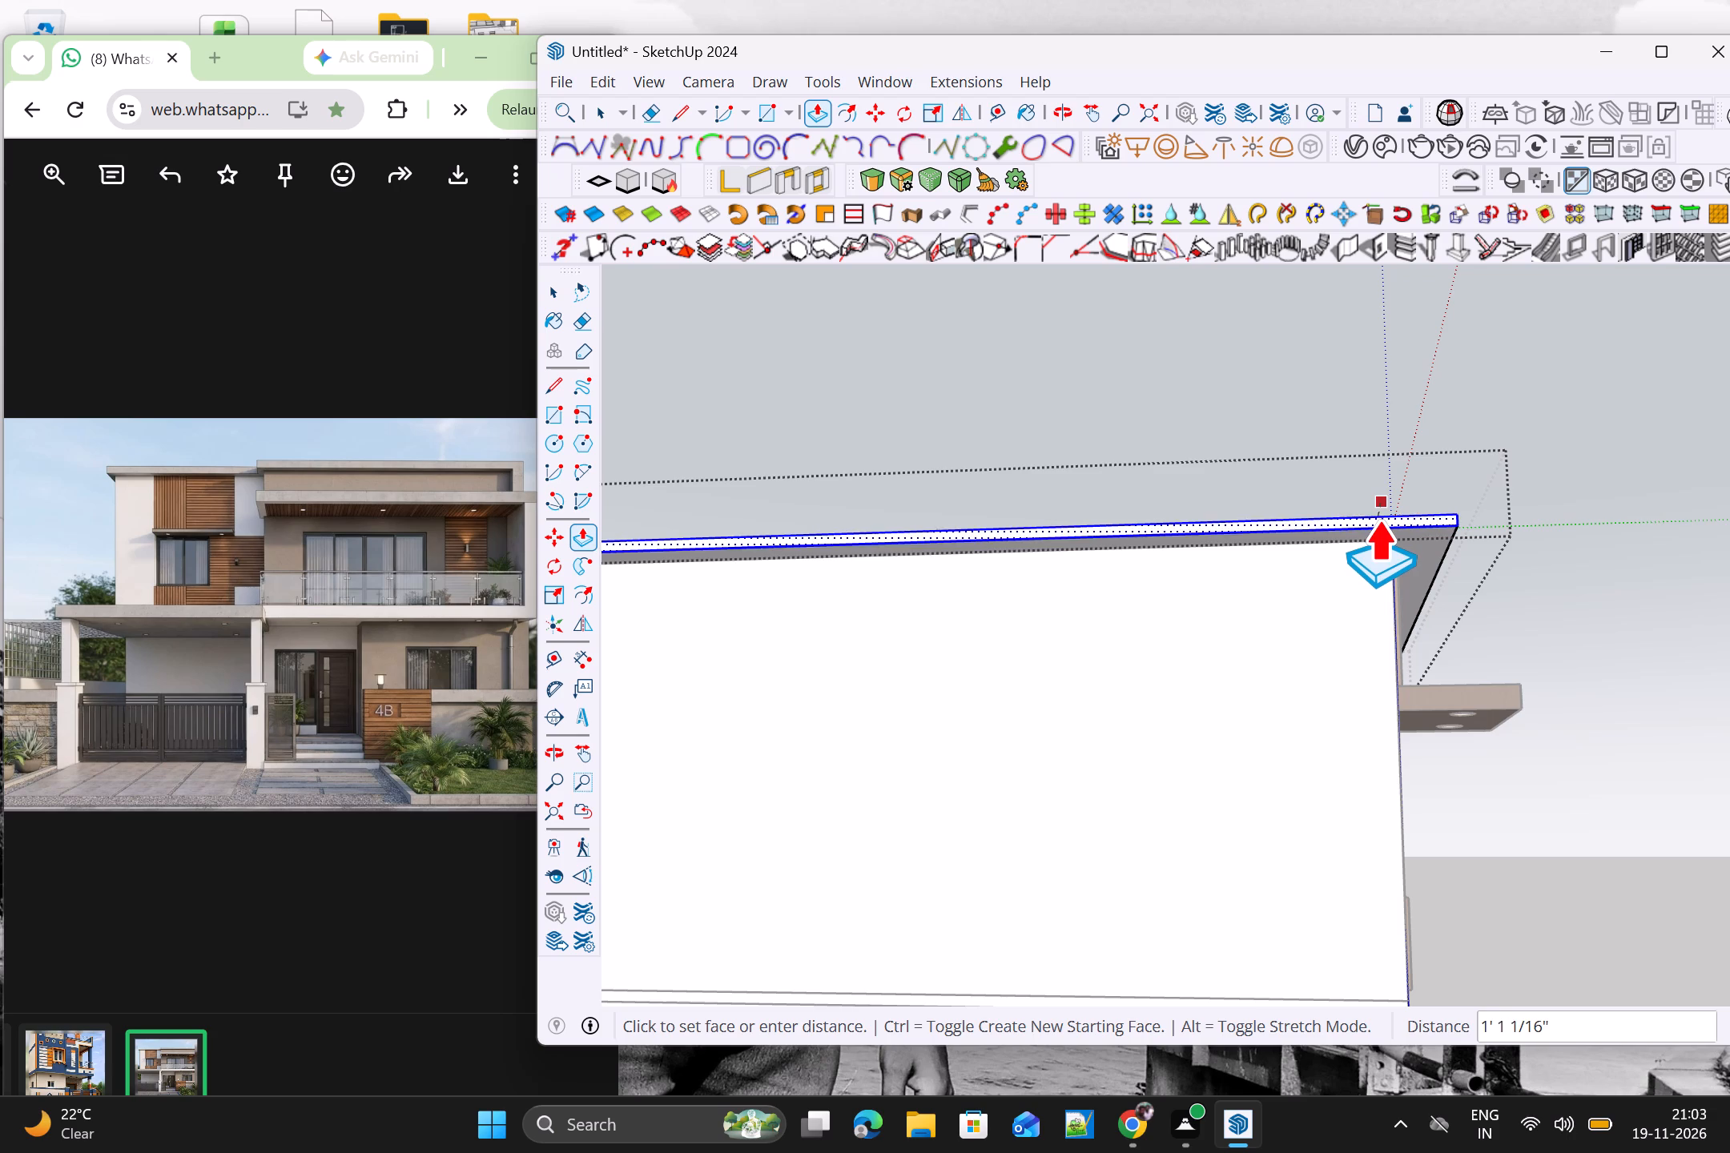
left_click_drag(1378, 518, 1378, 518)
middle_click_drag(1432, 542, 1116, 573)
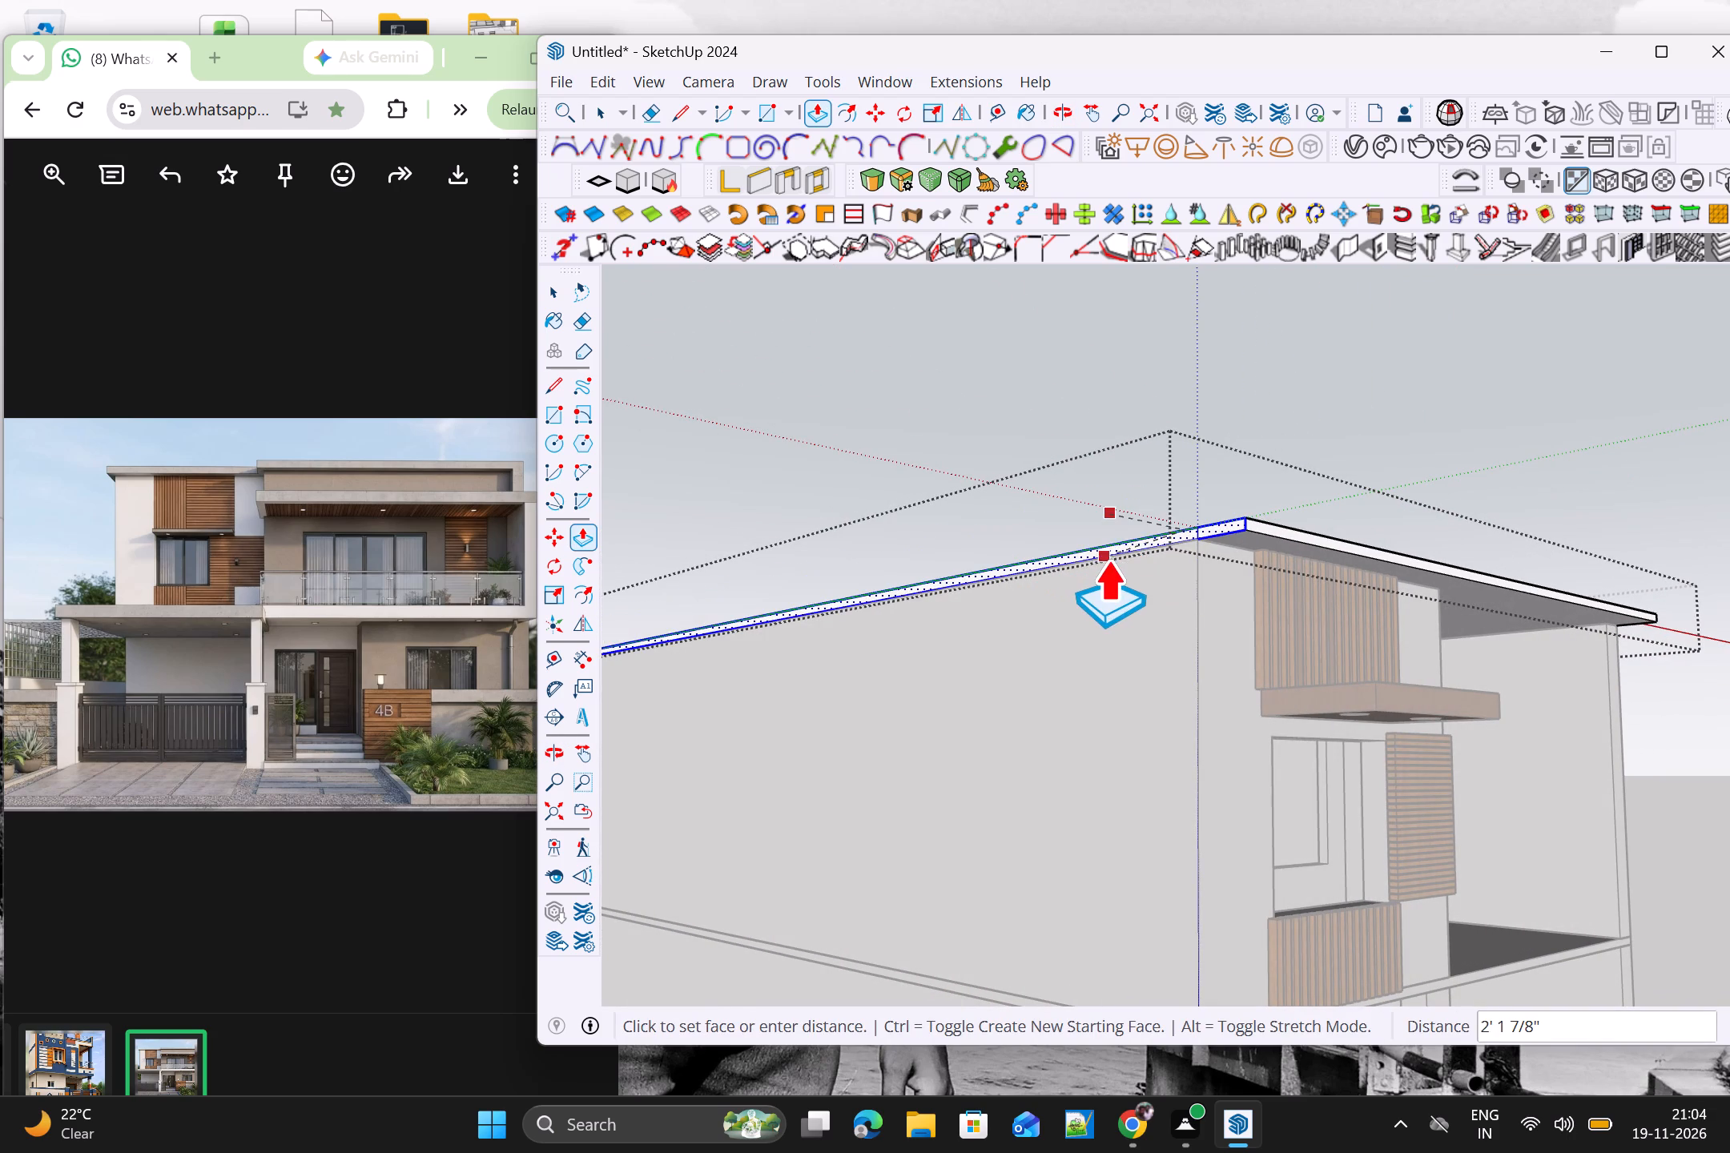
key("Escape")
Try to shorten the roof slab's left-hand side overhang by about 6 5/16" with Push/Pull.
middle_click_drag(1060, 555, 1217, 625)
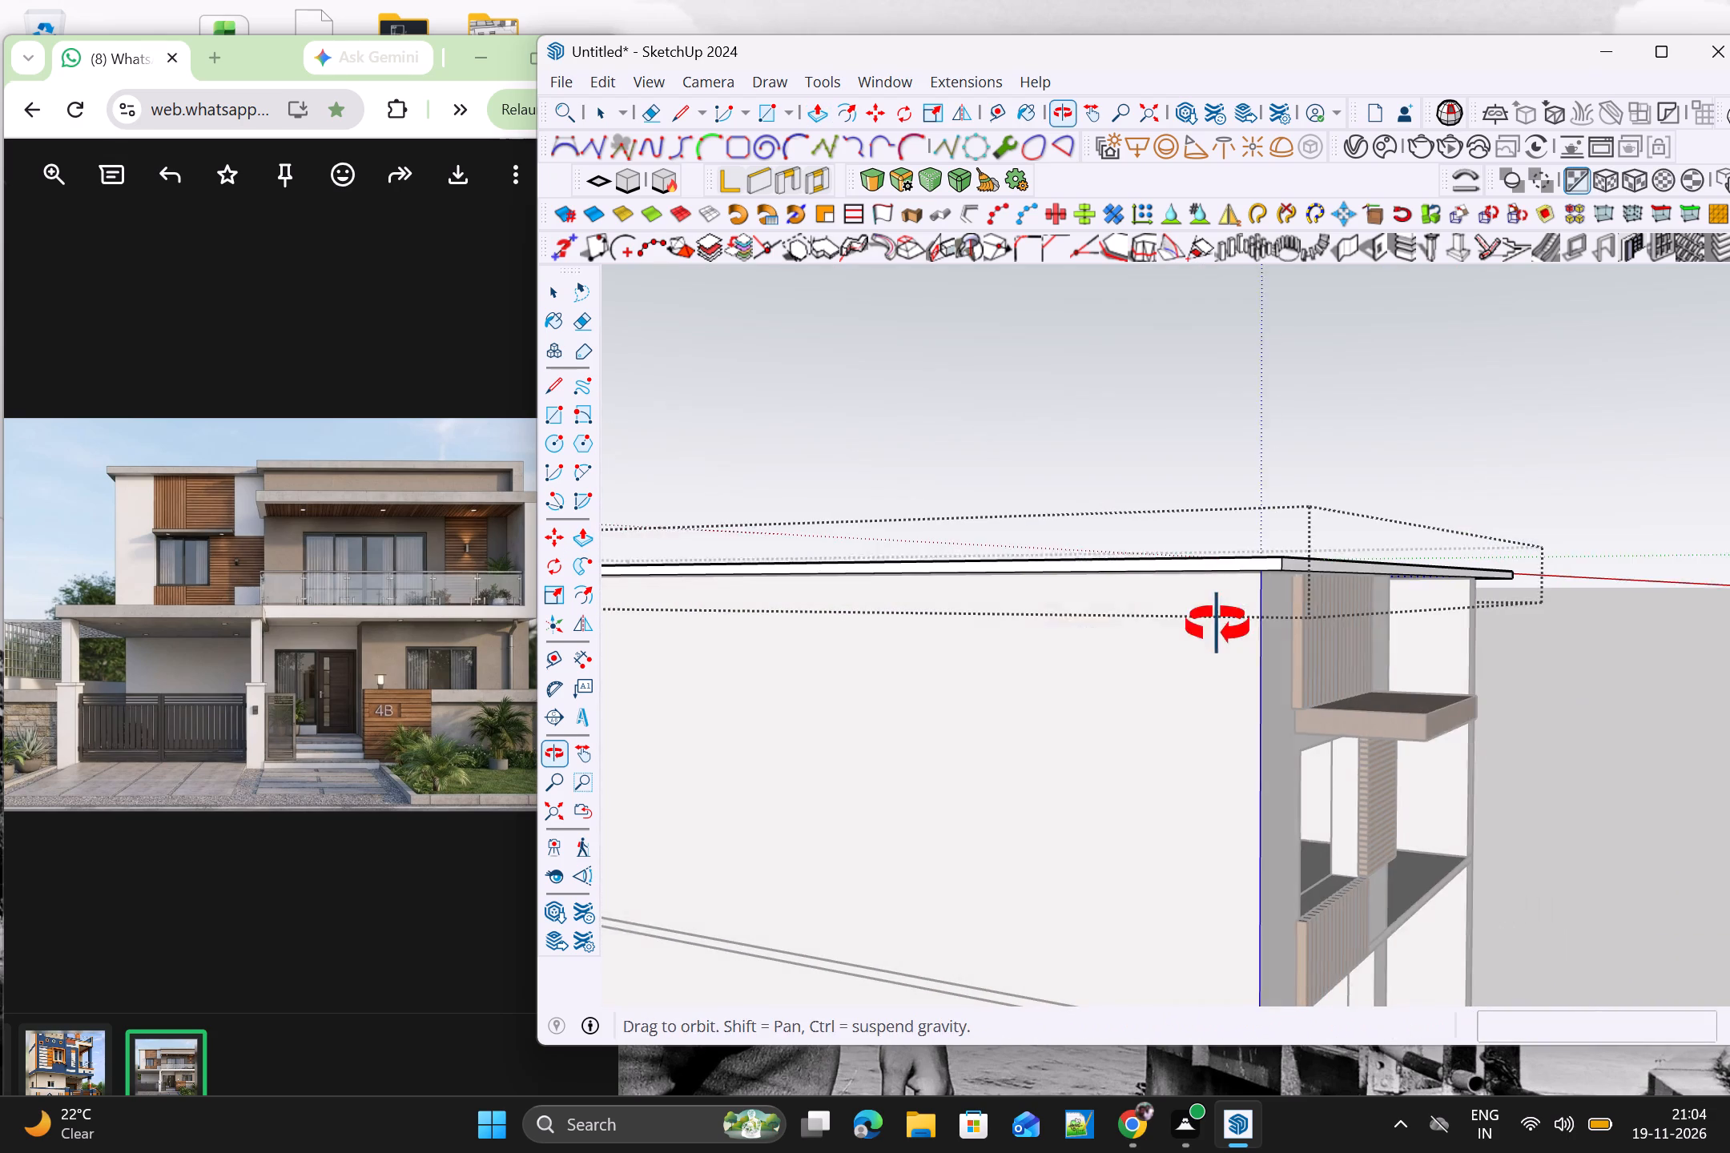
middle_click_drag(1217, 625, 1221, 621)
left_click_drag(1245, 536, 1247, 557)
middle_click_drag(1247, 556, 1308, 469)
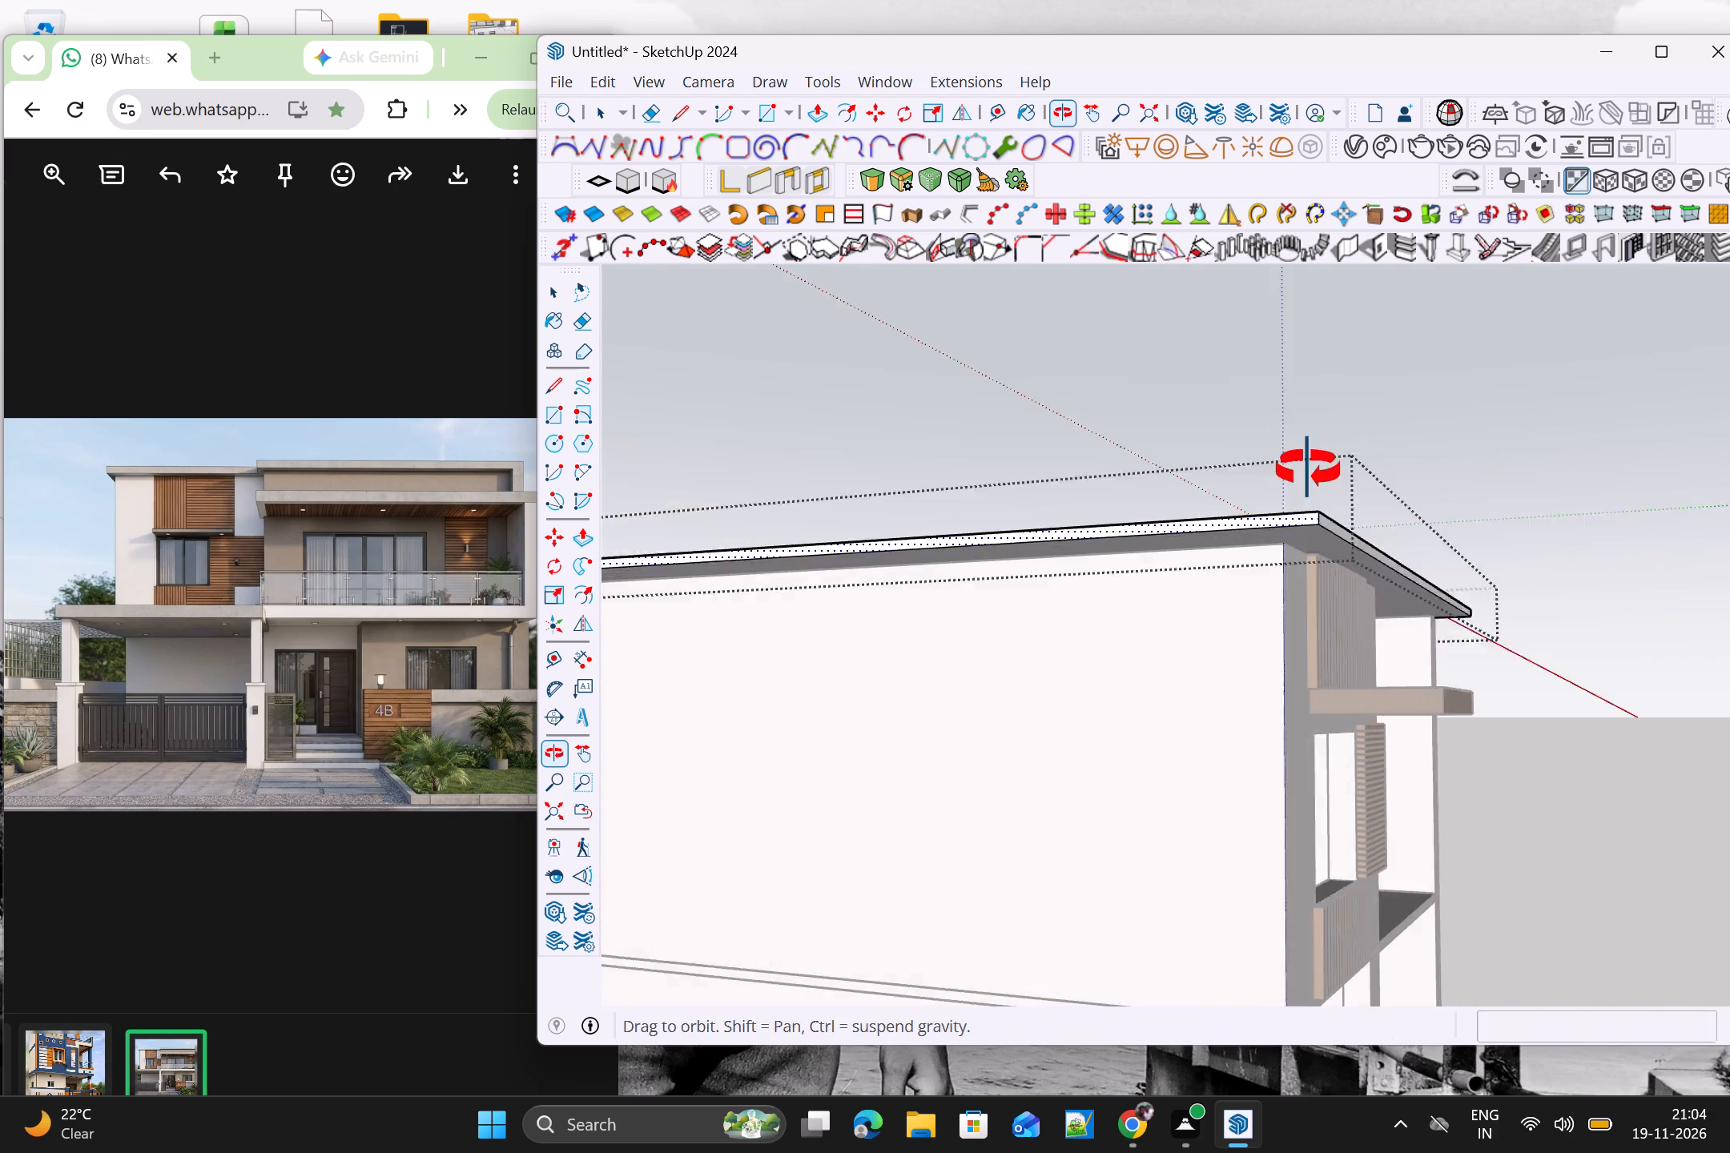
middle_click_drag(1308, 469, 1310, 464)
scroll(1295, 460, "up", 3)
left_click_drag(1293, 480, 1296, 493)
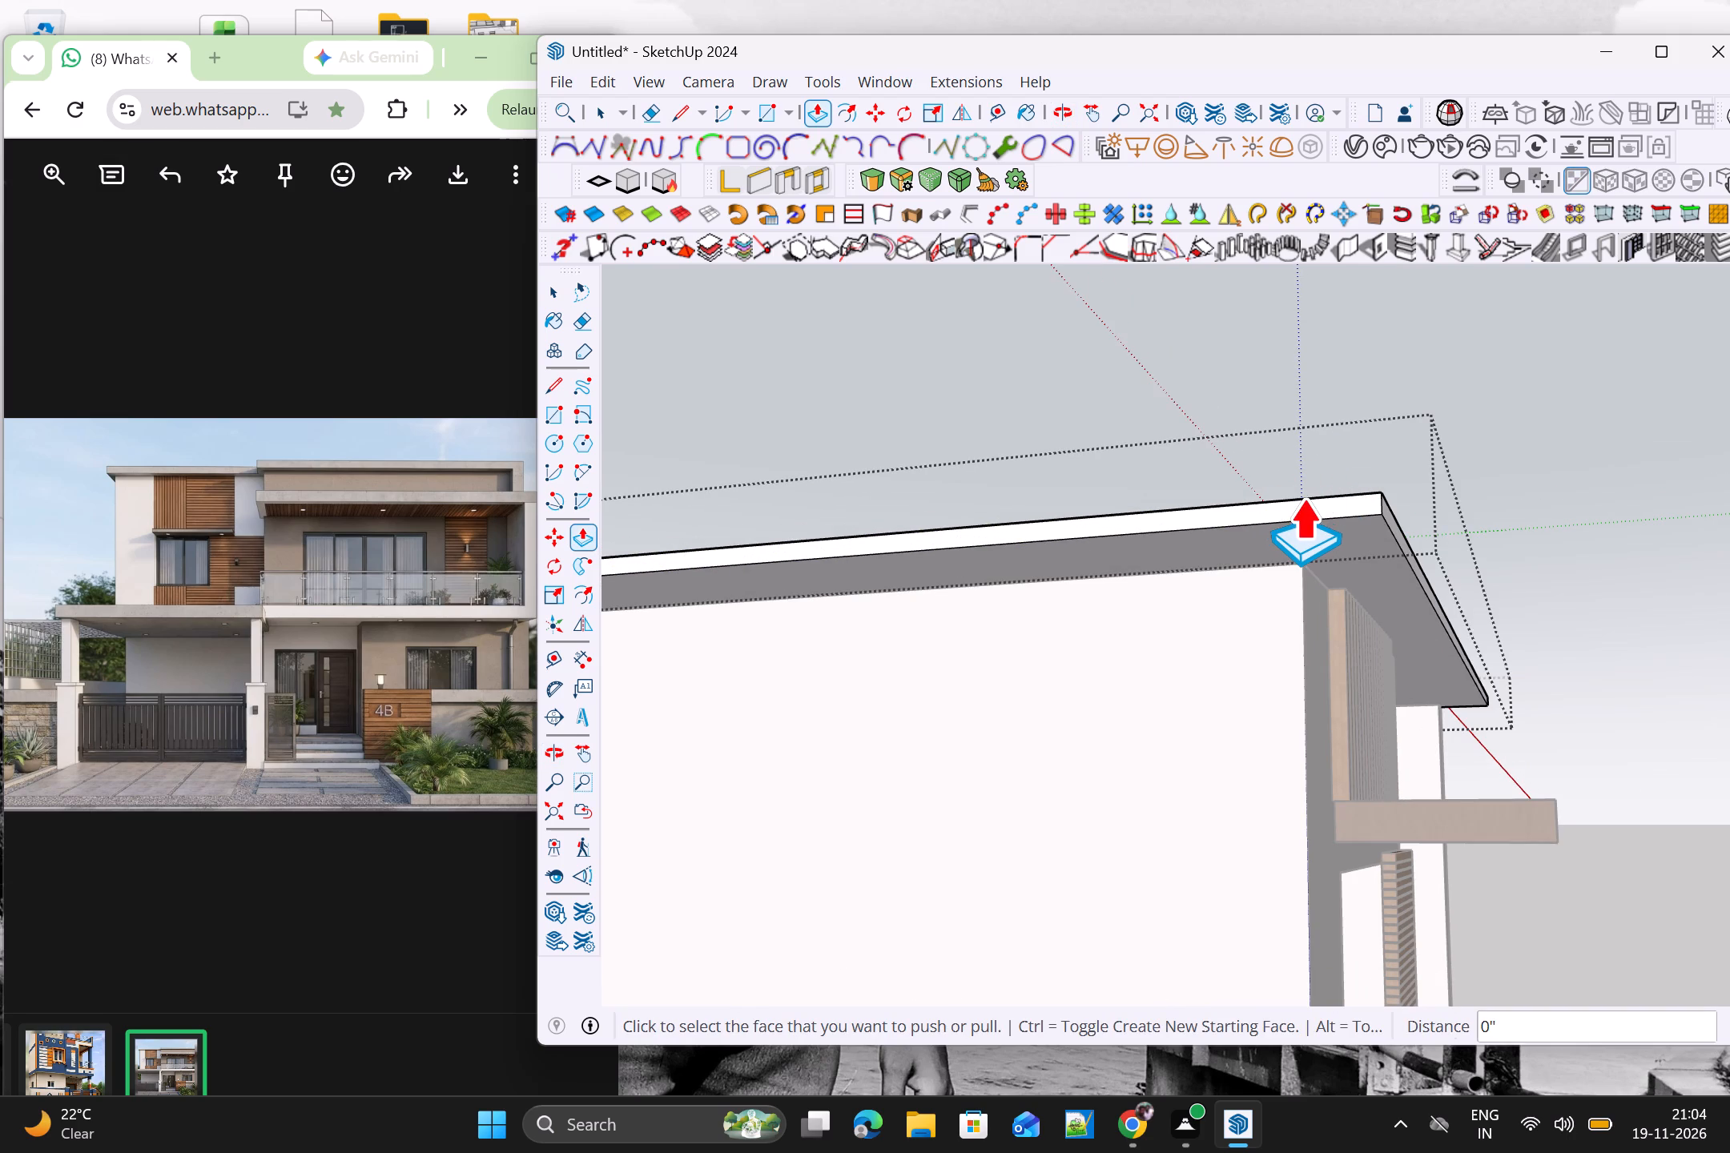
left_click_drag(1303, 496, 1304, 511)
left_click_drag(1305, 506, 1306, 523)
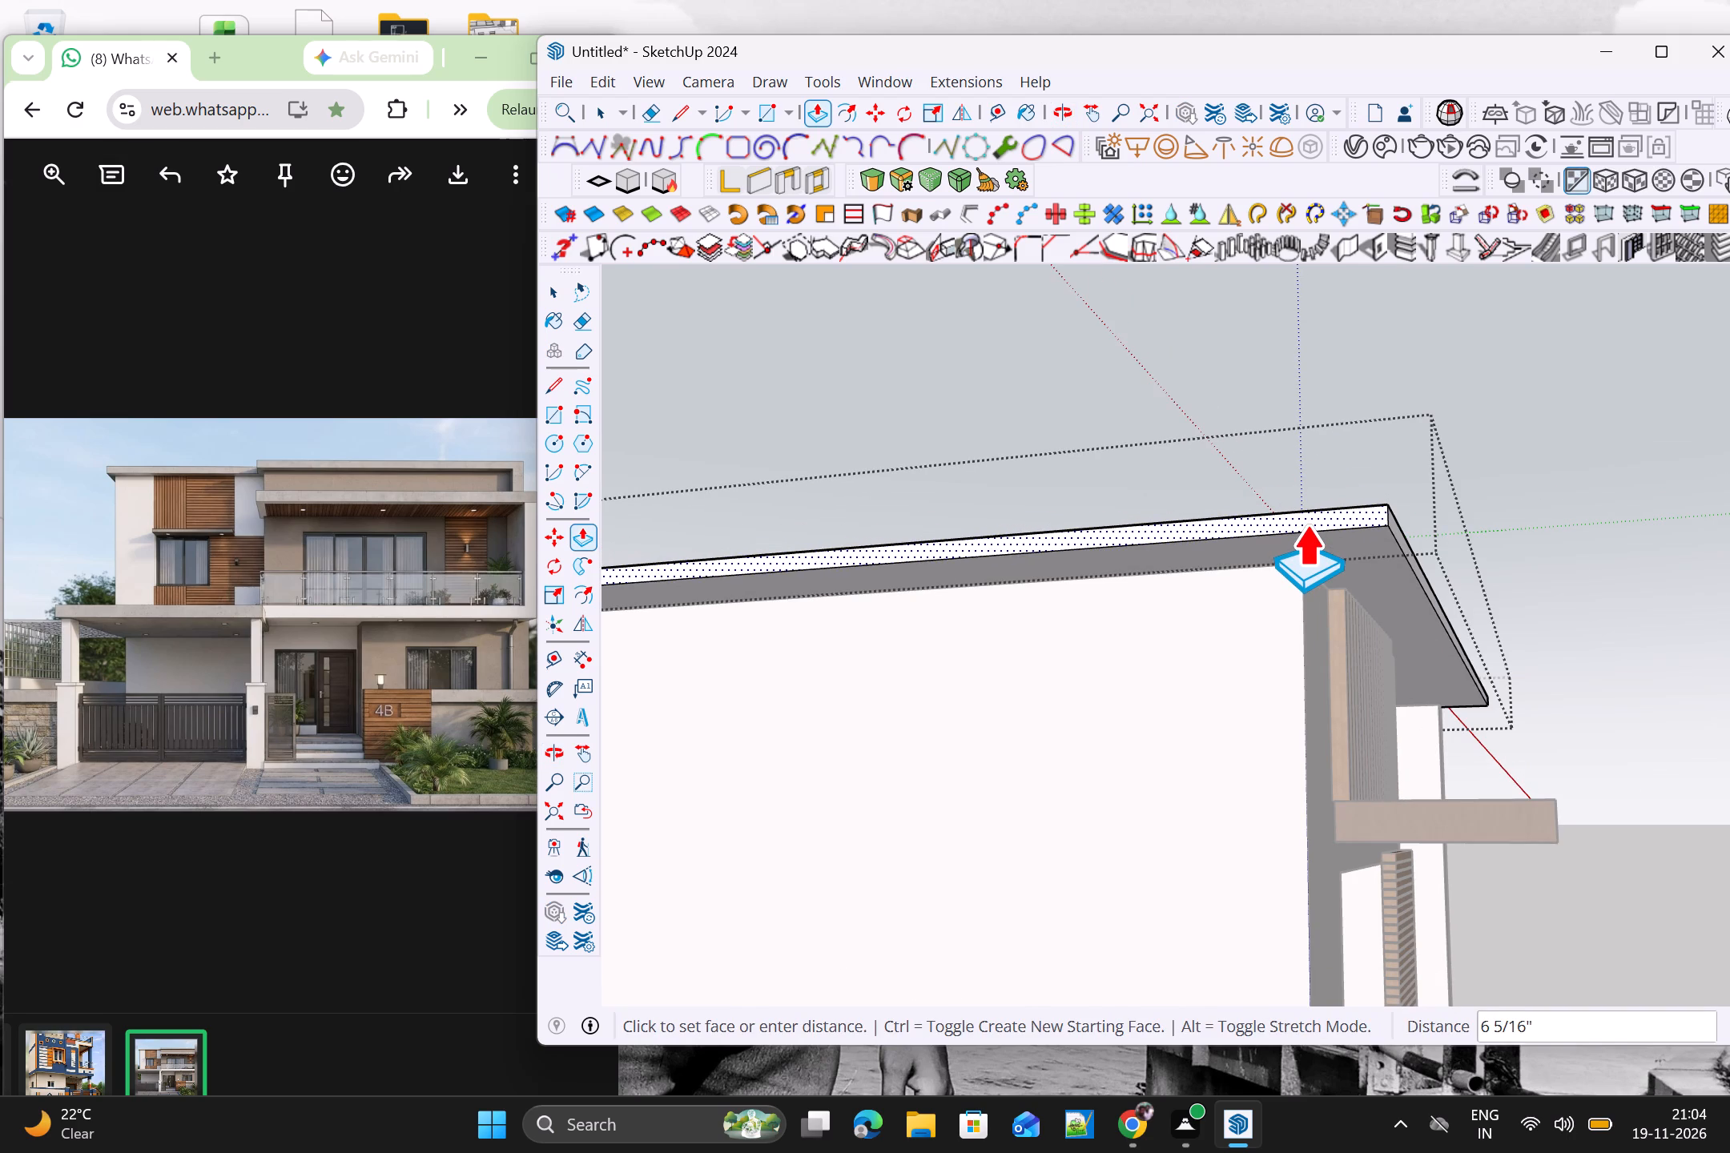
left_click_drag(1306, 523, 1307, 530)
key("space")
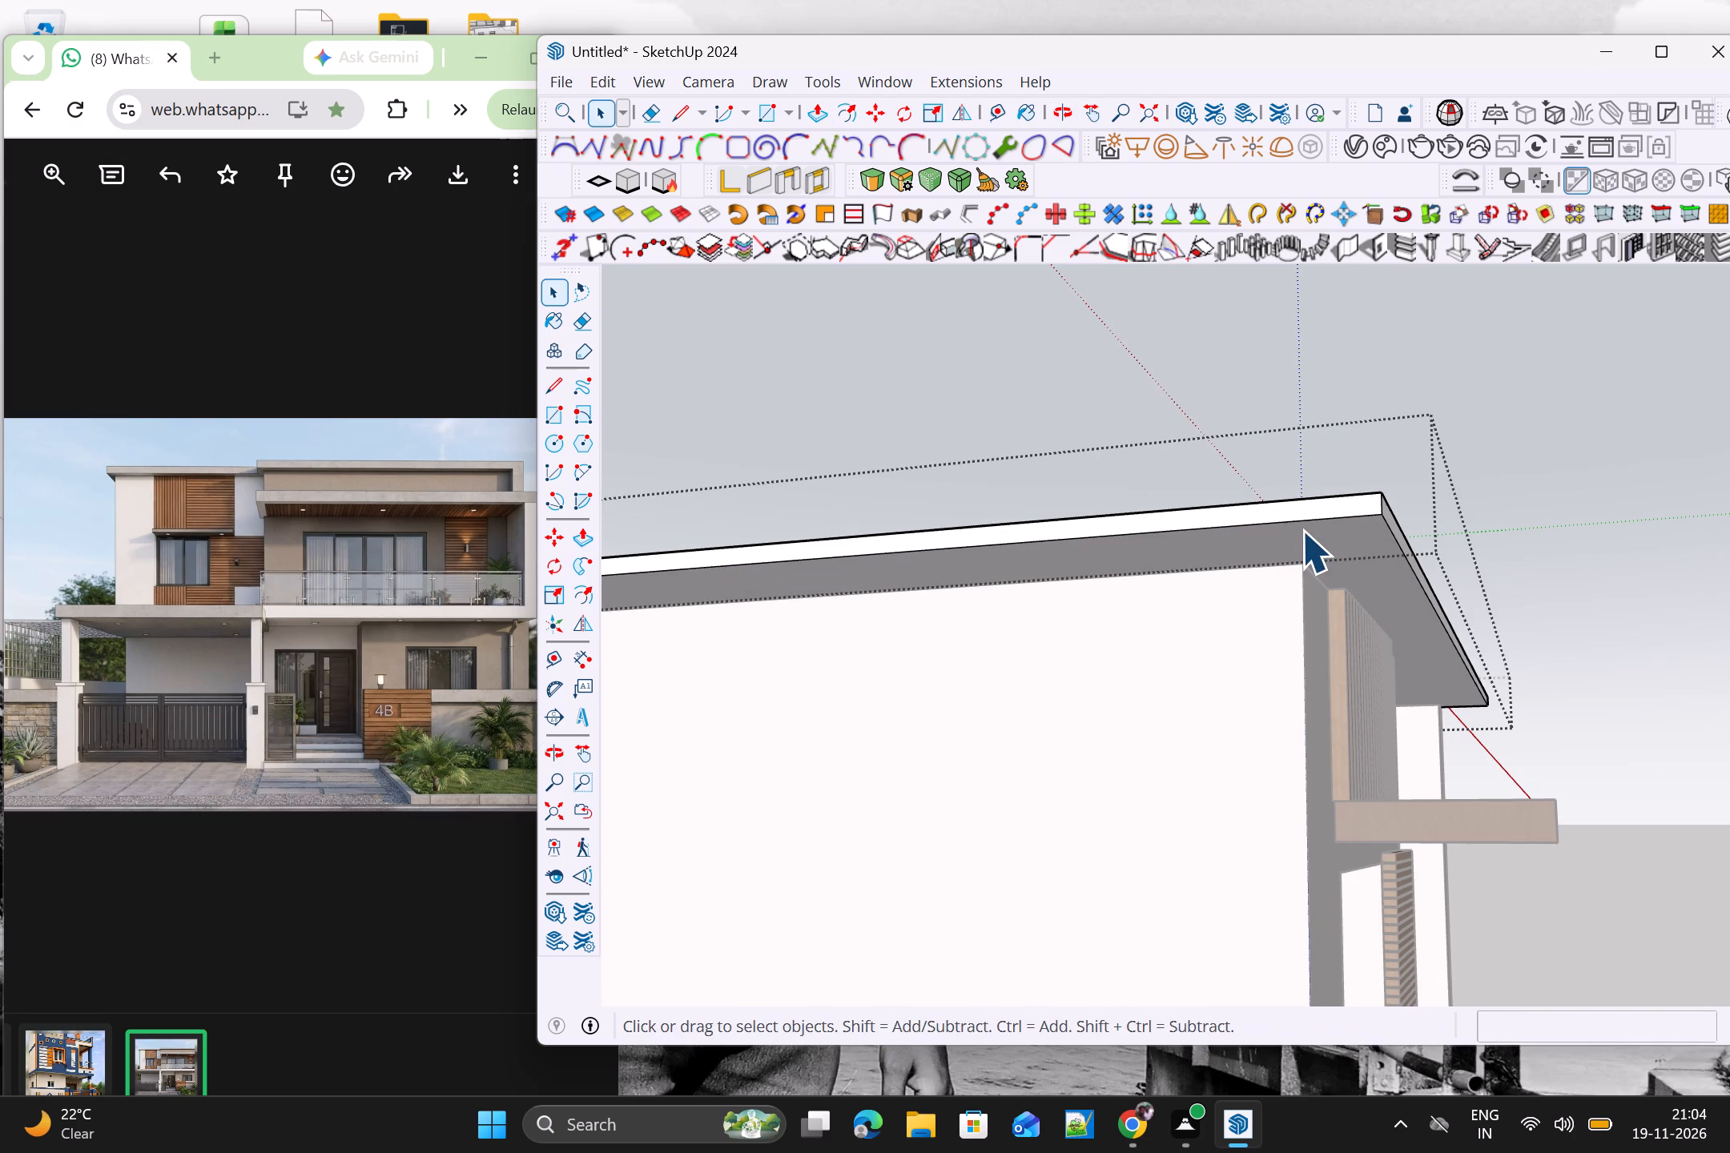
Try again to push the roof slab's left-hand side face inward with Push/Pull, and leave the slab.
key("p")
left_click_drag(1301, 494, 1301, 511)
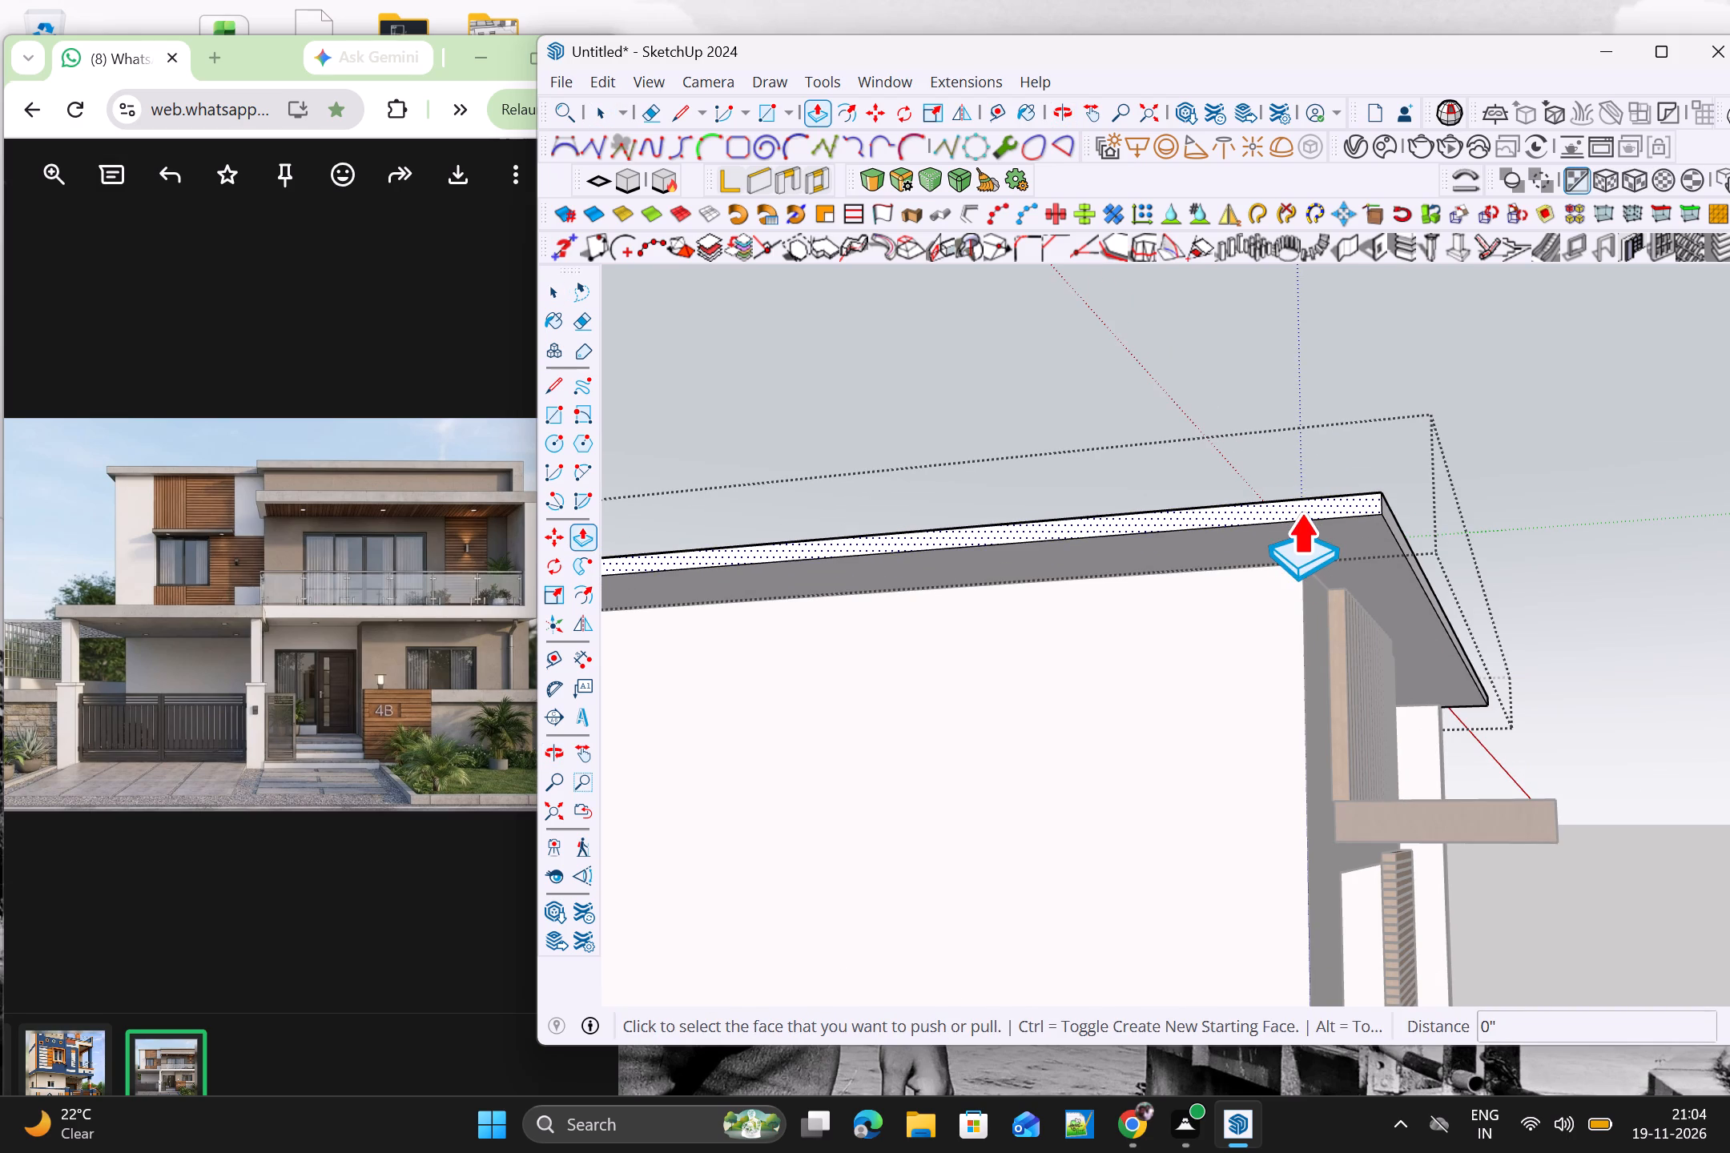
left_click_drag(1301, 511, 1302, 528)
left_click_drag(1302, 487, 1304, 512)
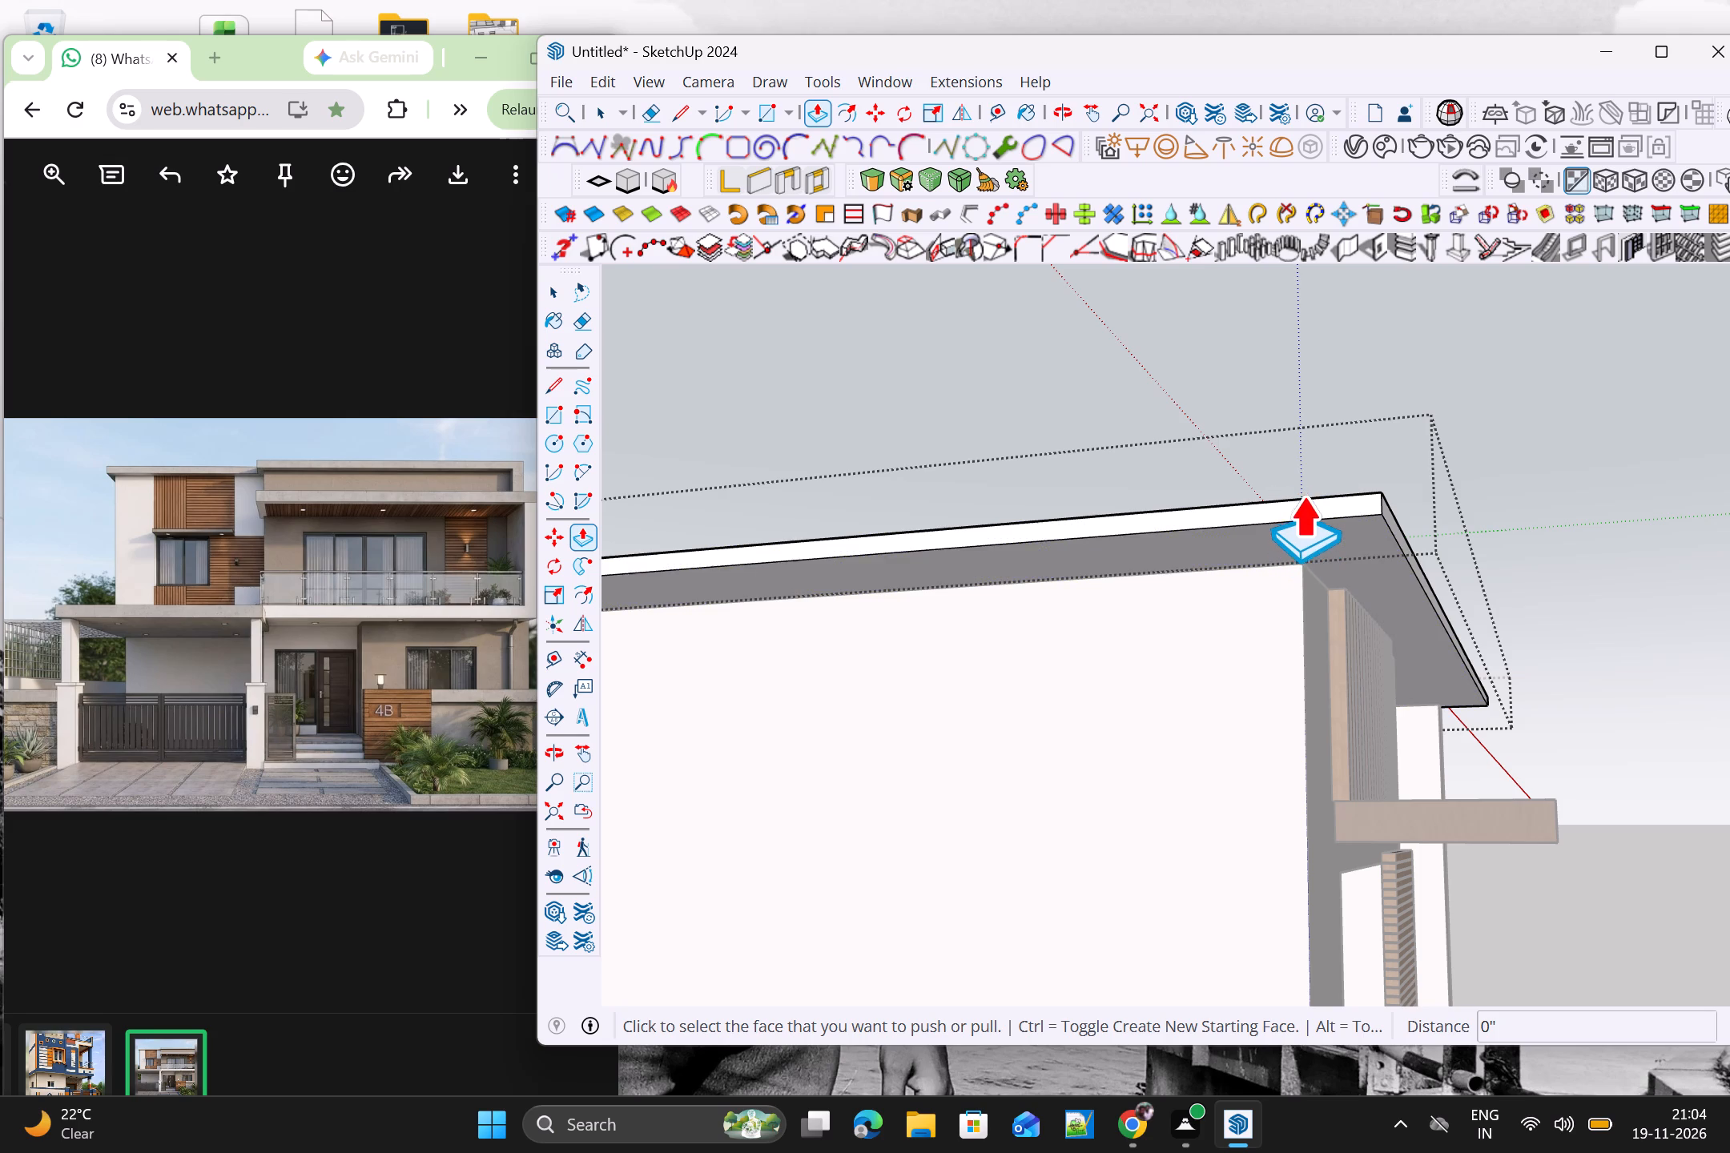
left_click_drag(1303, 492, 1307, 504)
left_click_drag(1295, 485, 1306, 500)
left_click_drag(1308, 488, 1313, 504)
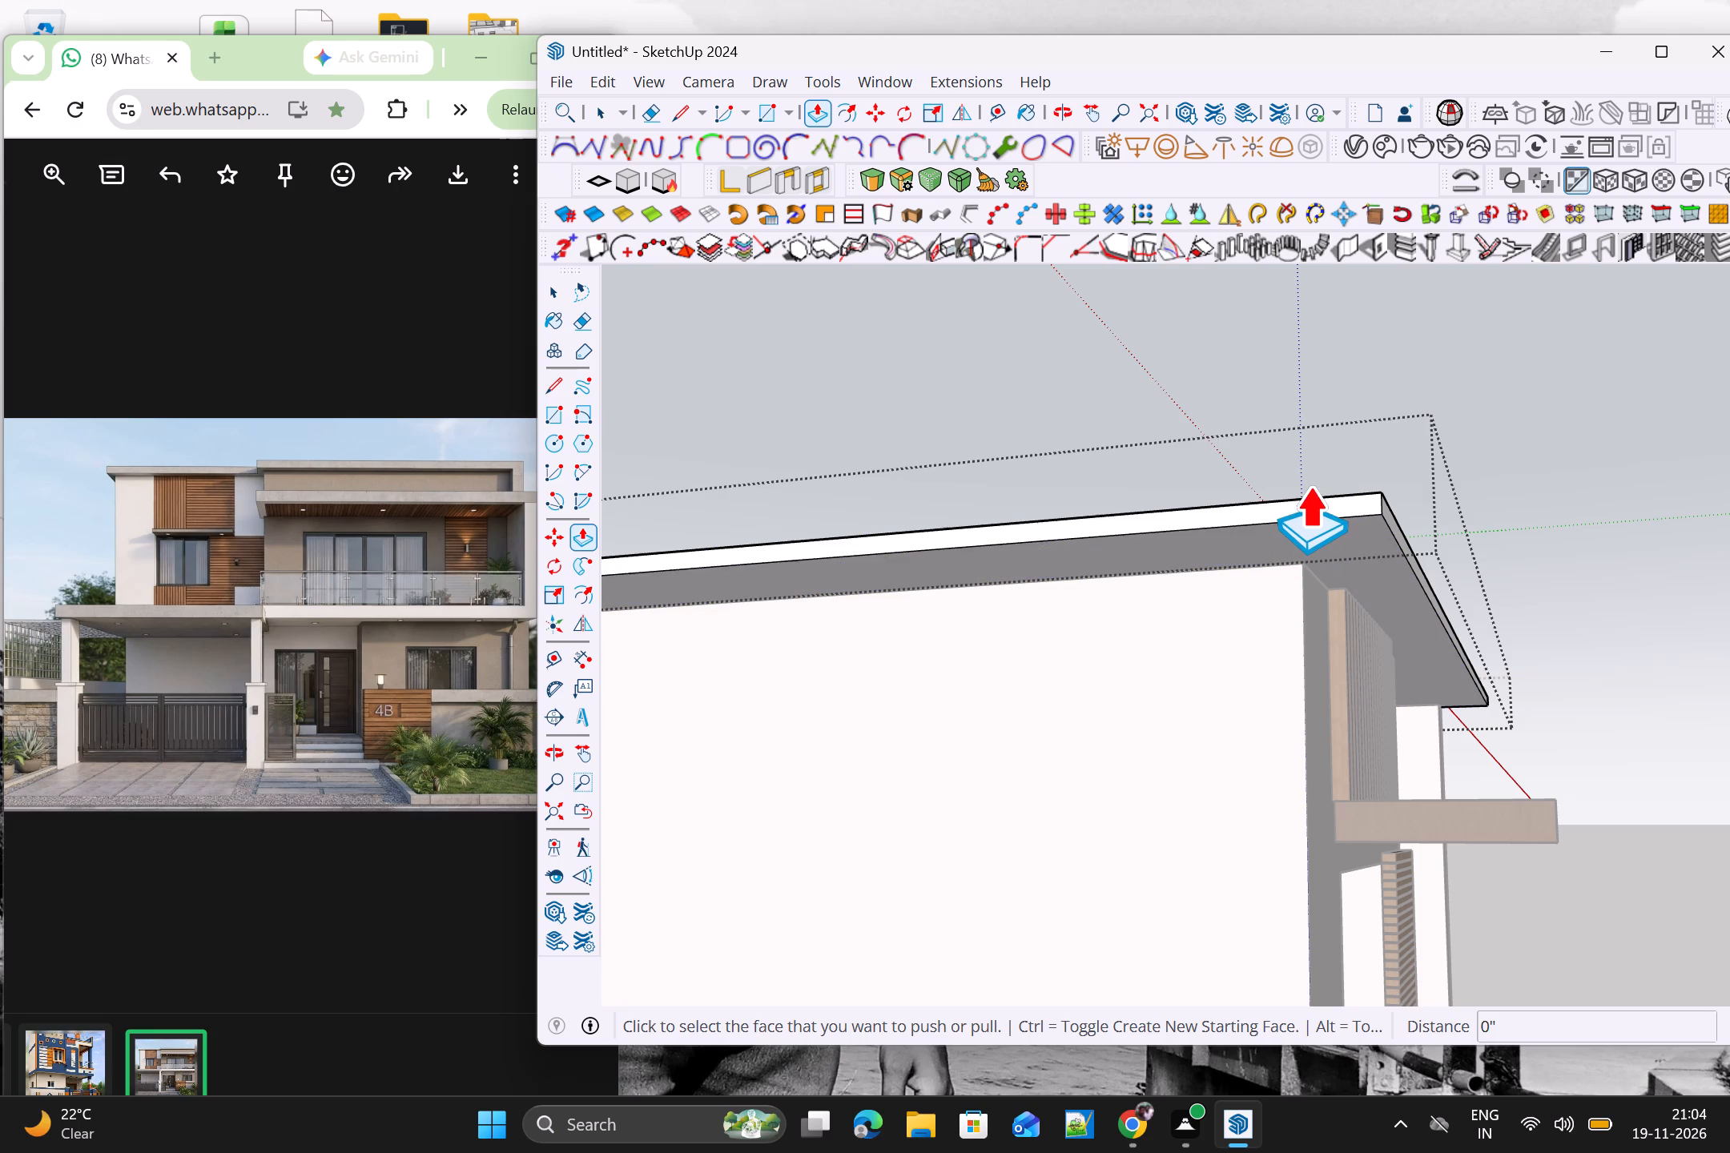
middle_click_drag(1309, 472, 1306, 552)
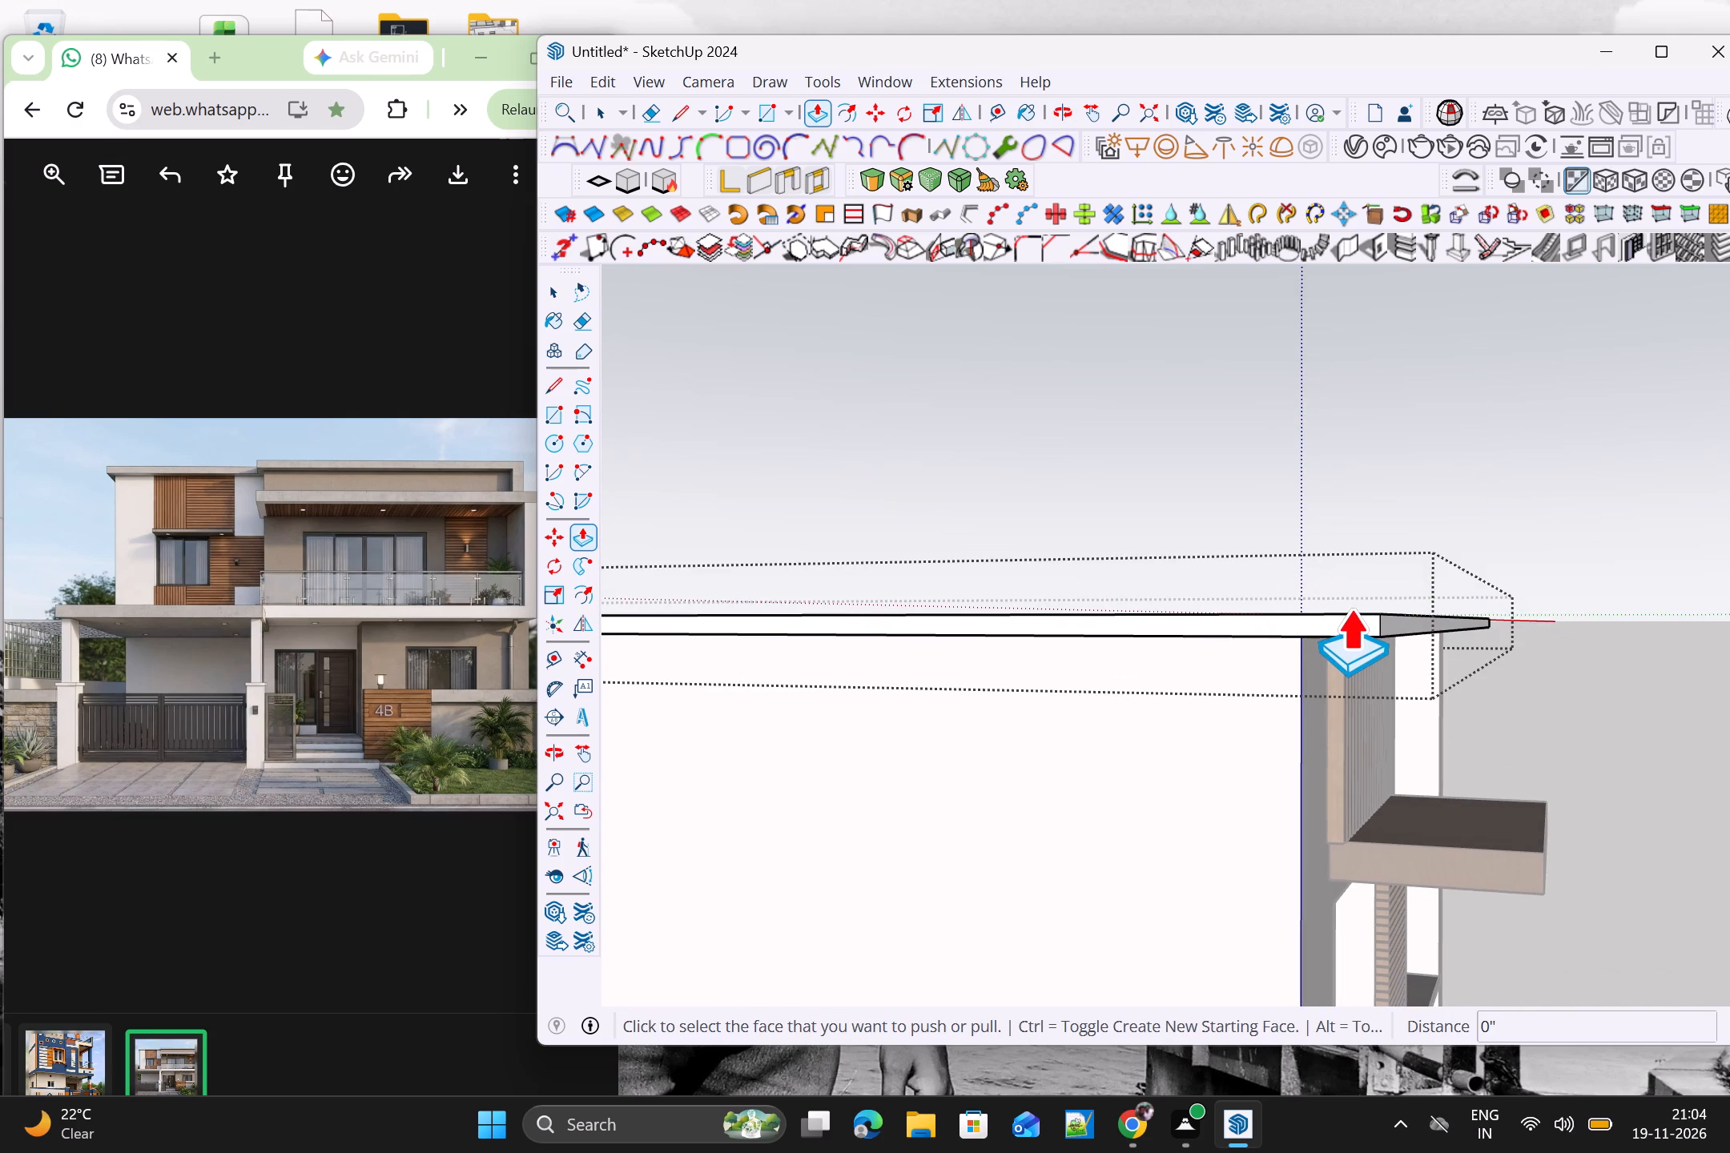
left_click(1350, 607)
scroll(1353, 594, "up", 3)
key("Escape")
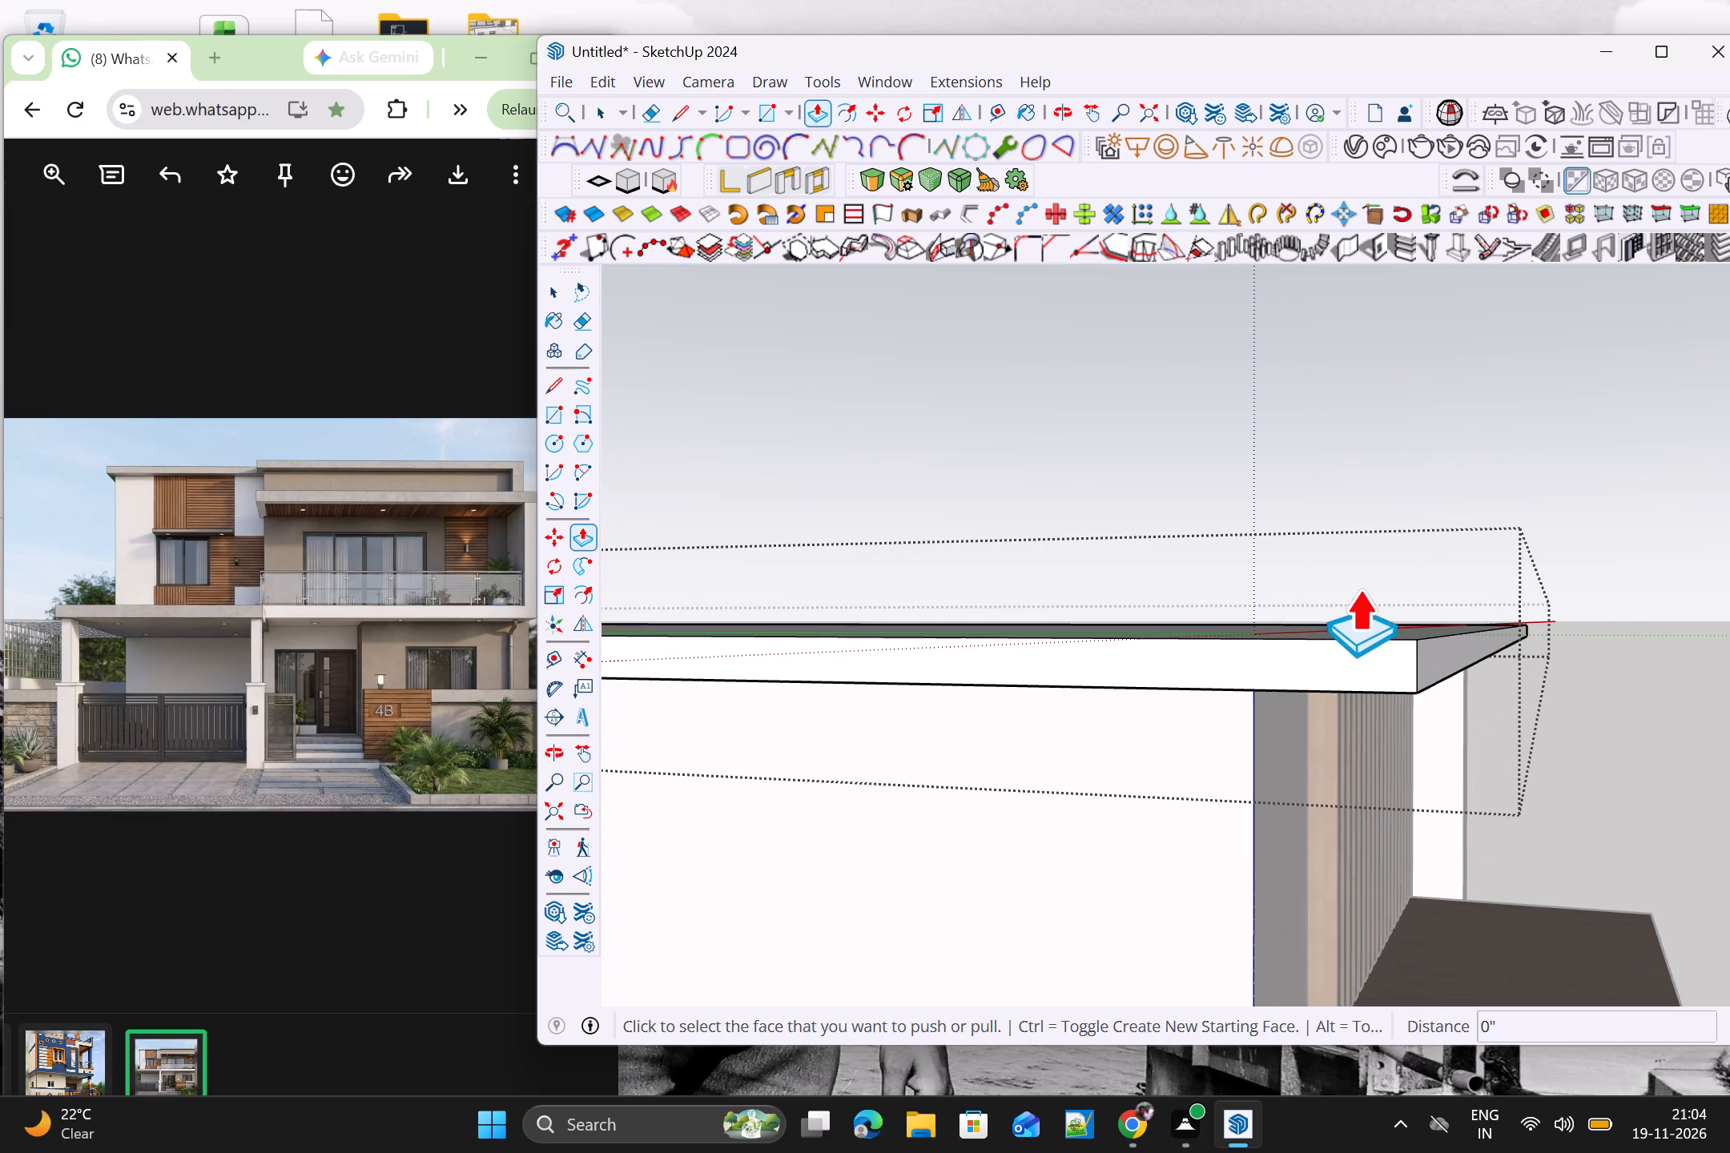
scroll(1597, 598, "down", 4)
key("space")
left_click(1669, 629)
Examine the whole front elevation with the overhanging roof slab, comparing its proportions with the reference house.
scroll(1639, 629, "down", 4)
middle_click_drag(1639, 678, 1135, 690)
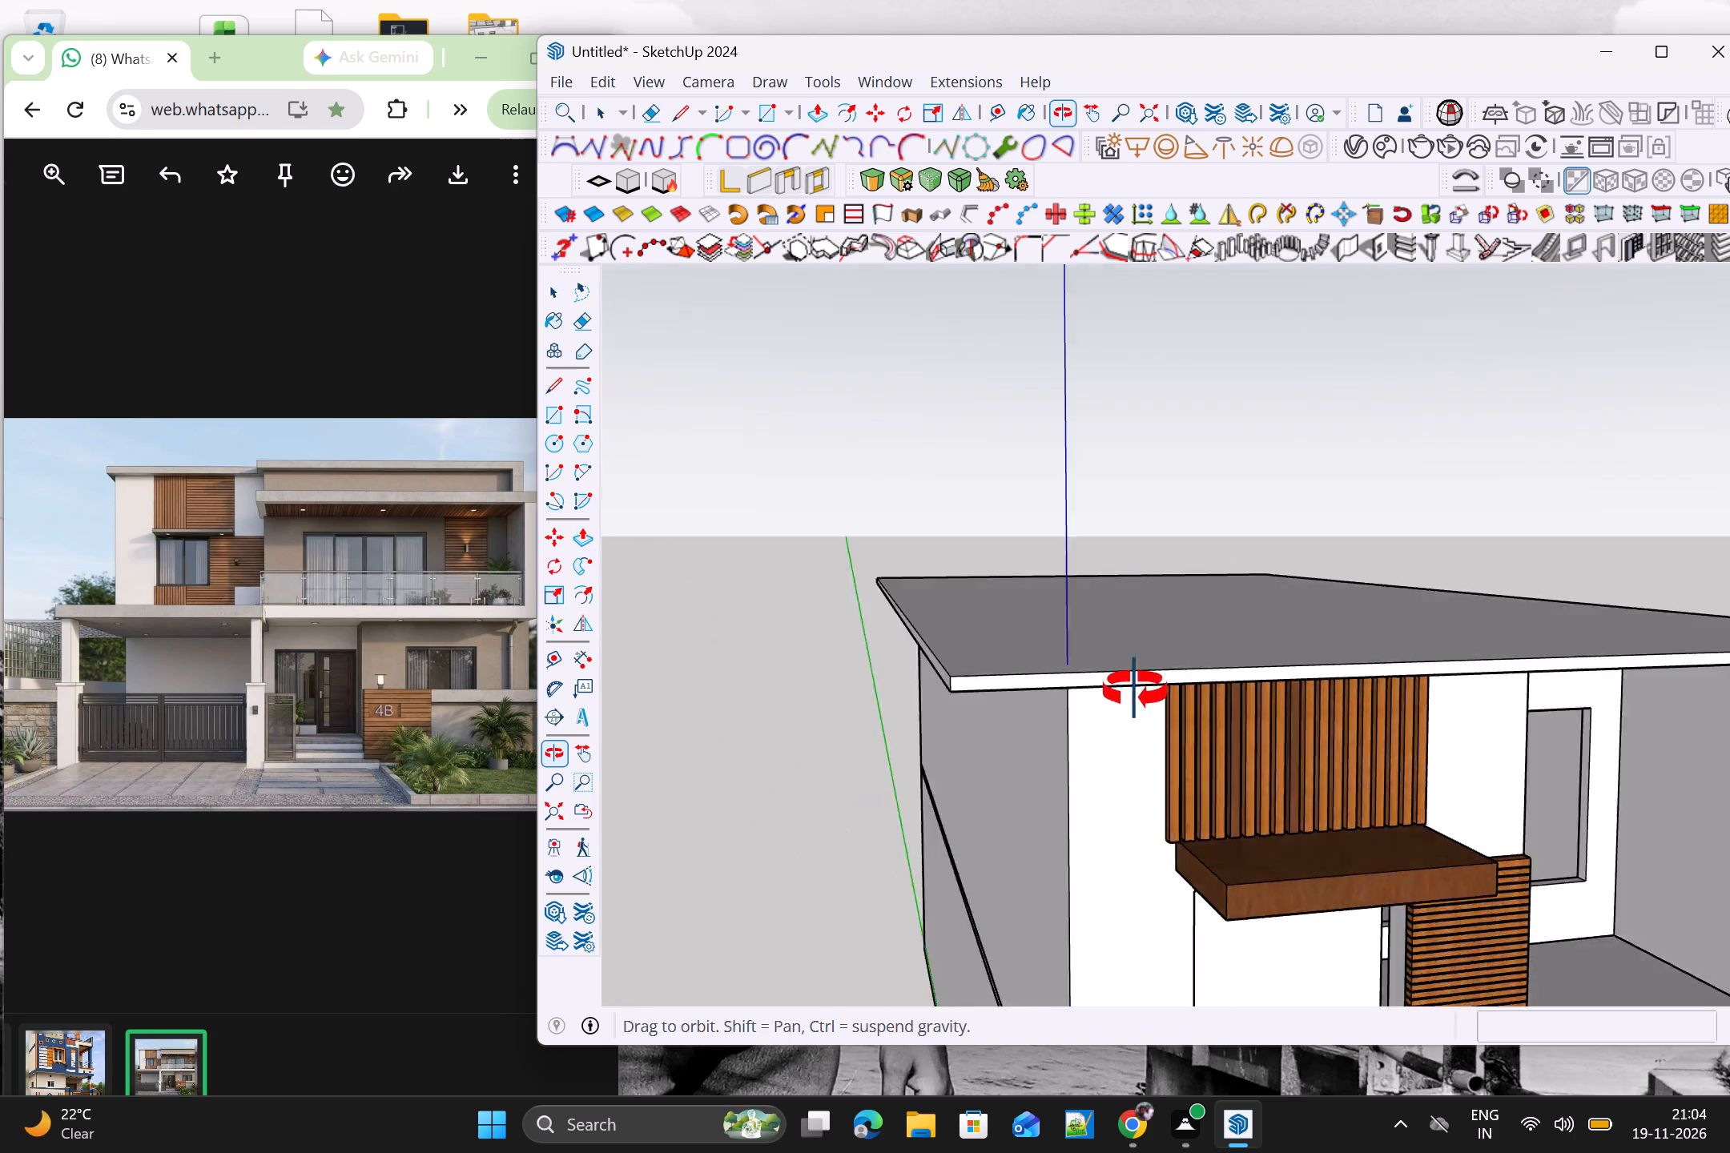
middle_click_drag(1135, 690, 1097, 703)
scroll(1110, 692, "down", 10)
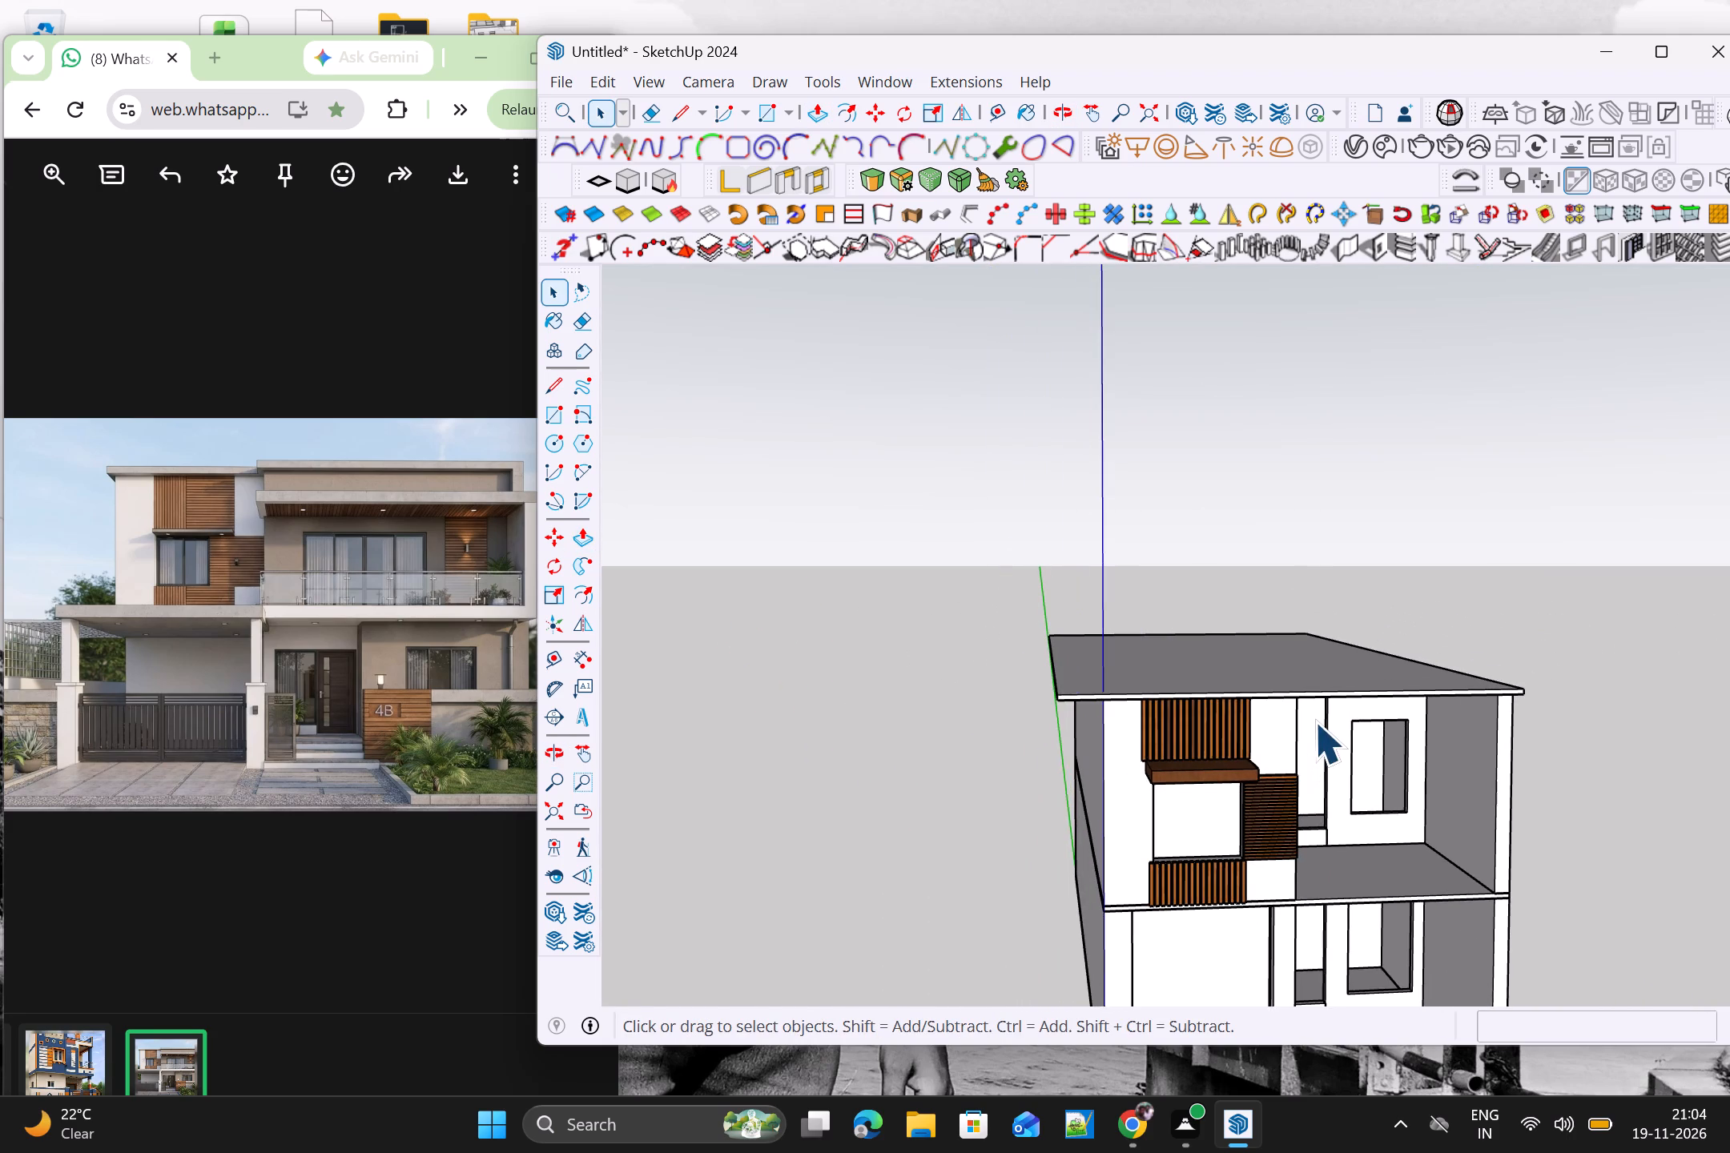
scroll(1314, 719, "down", 3)
middle_click_drag(1340, 766, 1207, 667)
scroll(1207, 666, "down", 2)
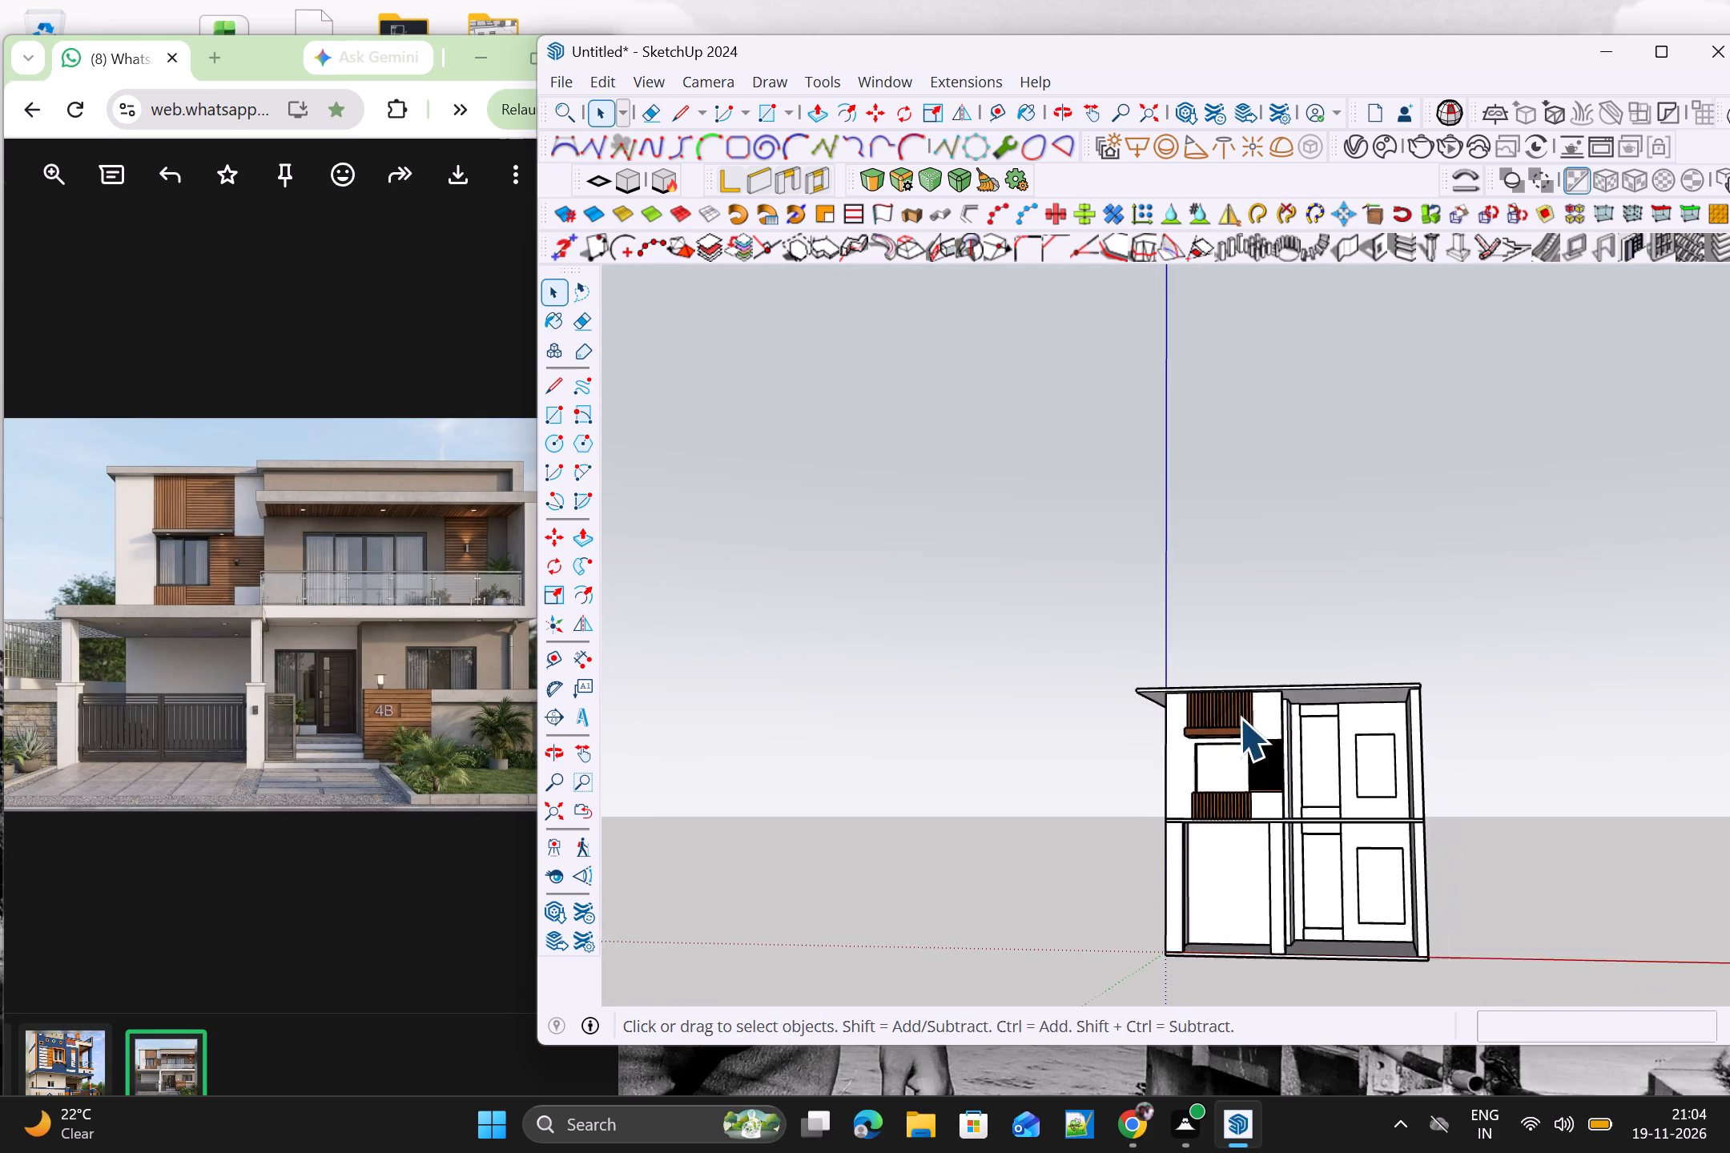
scroll(1239, 717, "down", 1)
scroll(1160, 661, "down", 1)
middle_click_drag(1169, 694, 1408, 918)
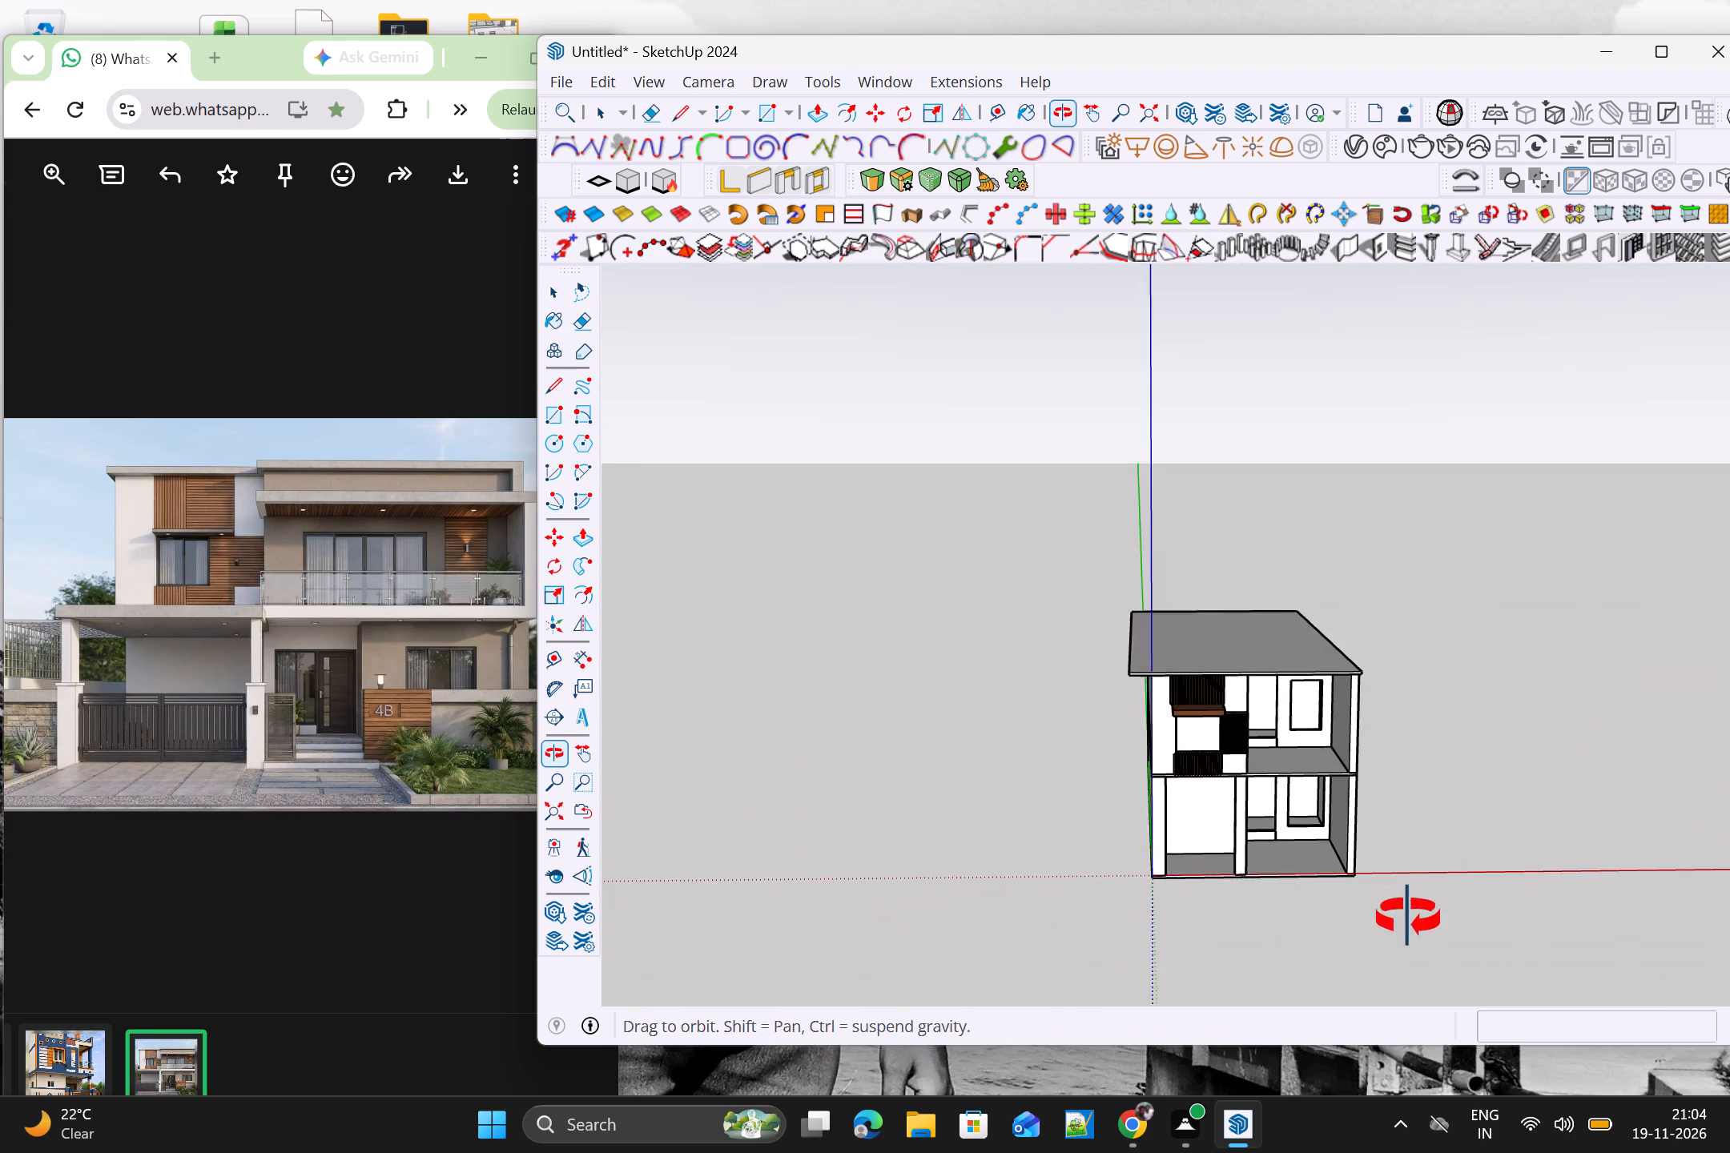
middle_click_drag(1408, 918, 1443, 971)
scroll(1294, 910, "up", 3)
scroll(1265, 845, "up", 3)
scroll(1343, 665, "up", 3)
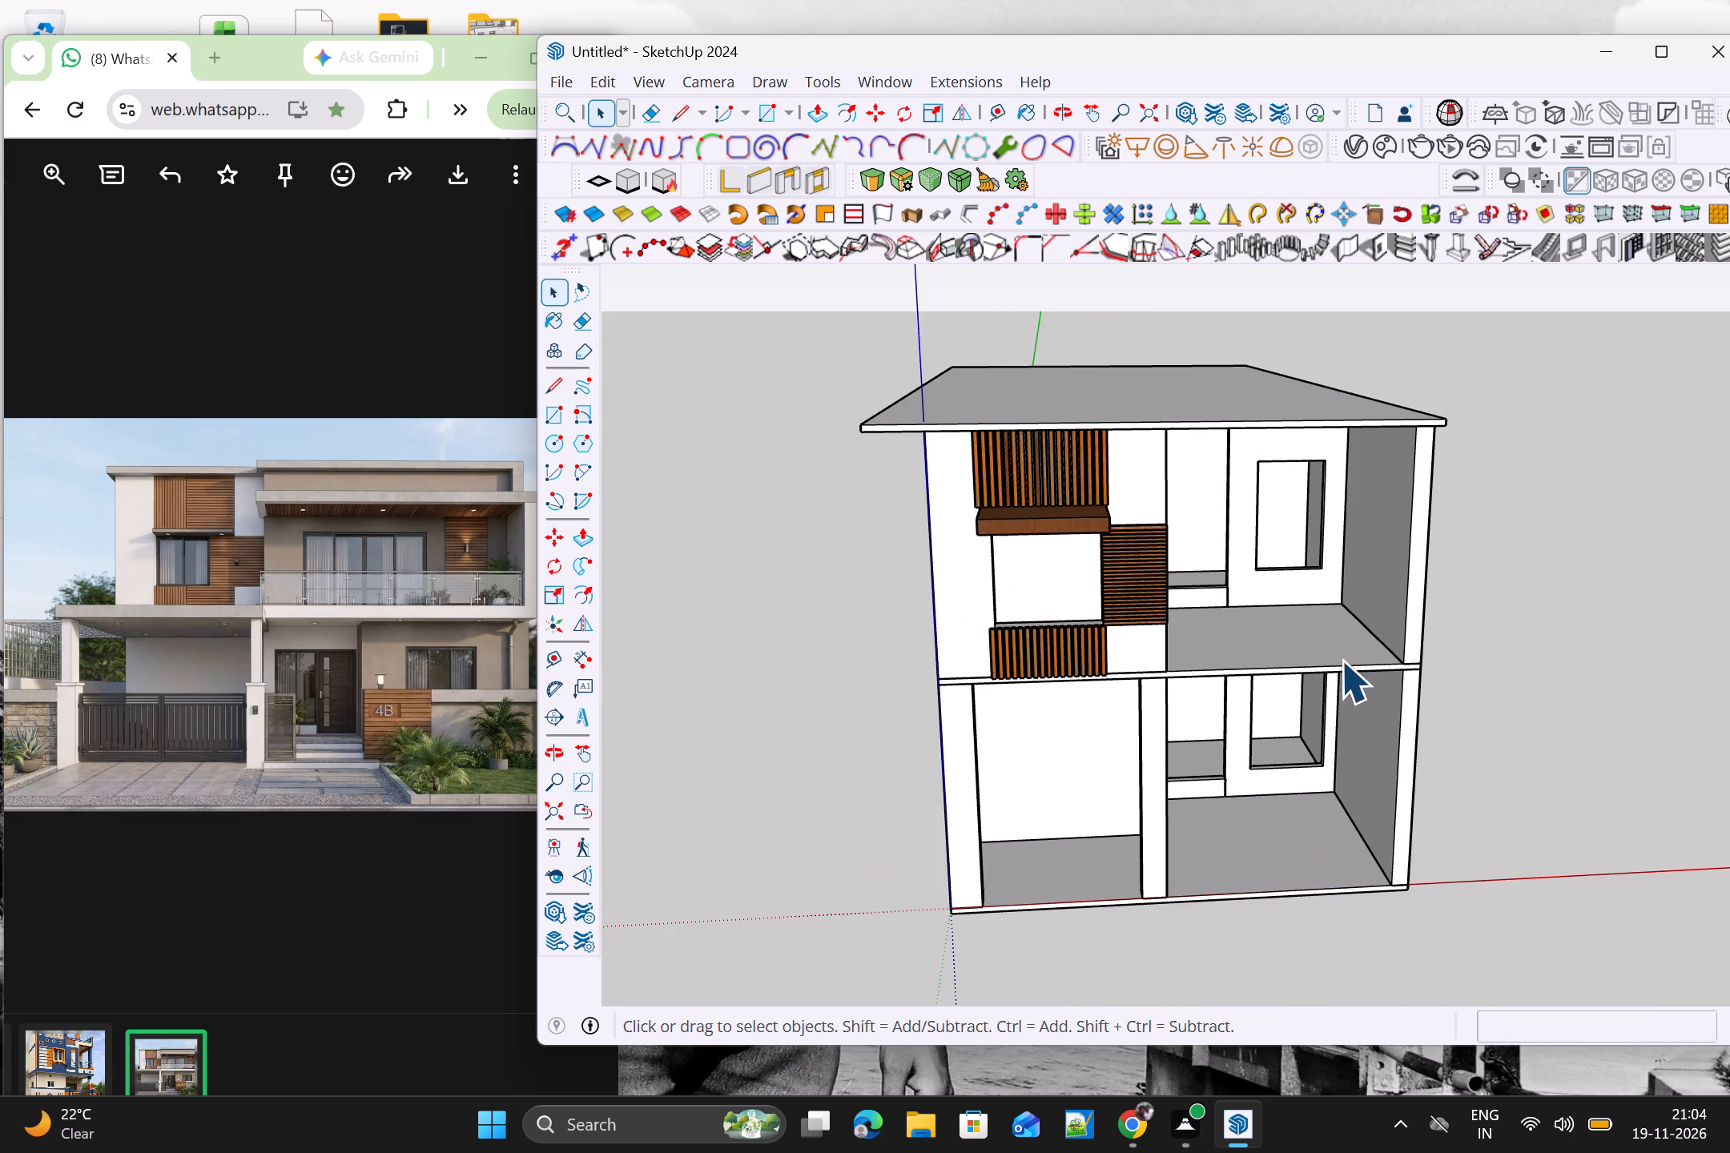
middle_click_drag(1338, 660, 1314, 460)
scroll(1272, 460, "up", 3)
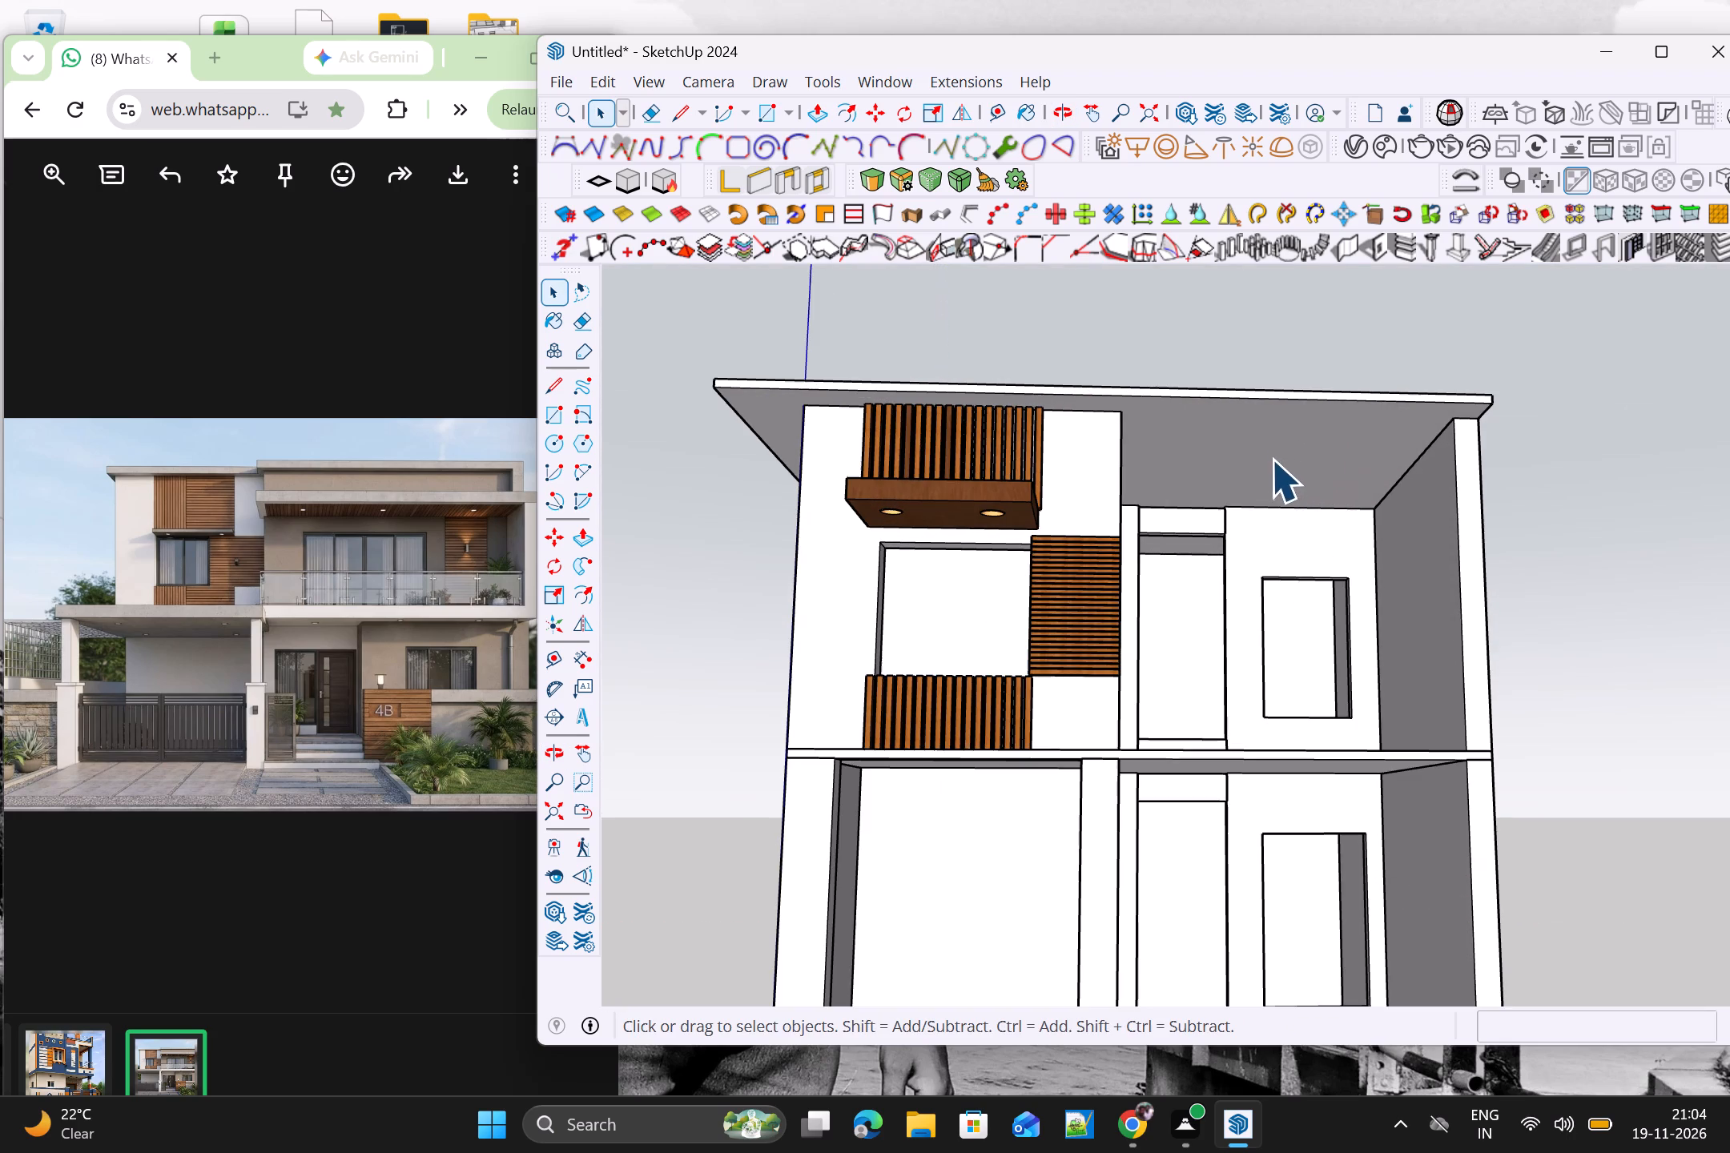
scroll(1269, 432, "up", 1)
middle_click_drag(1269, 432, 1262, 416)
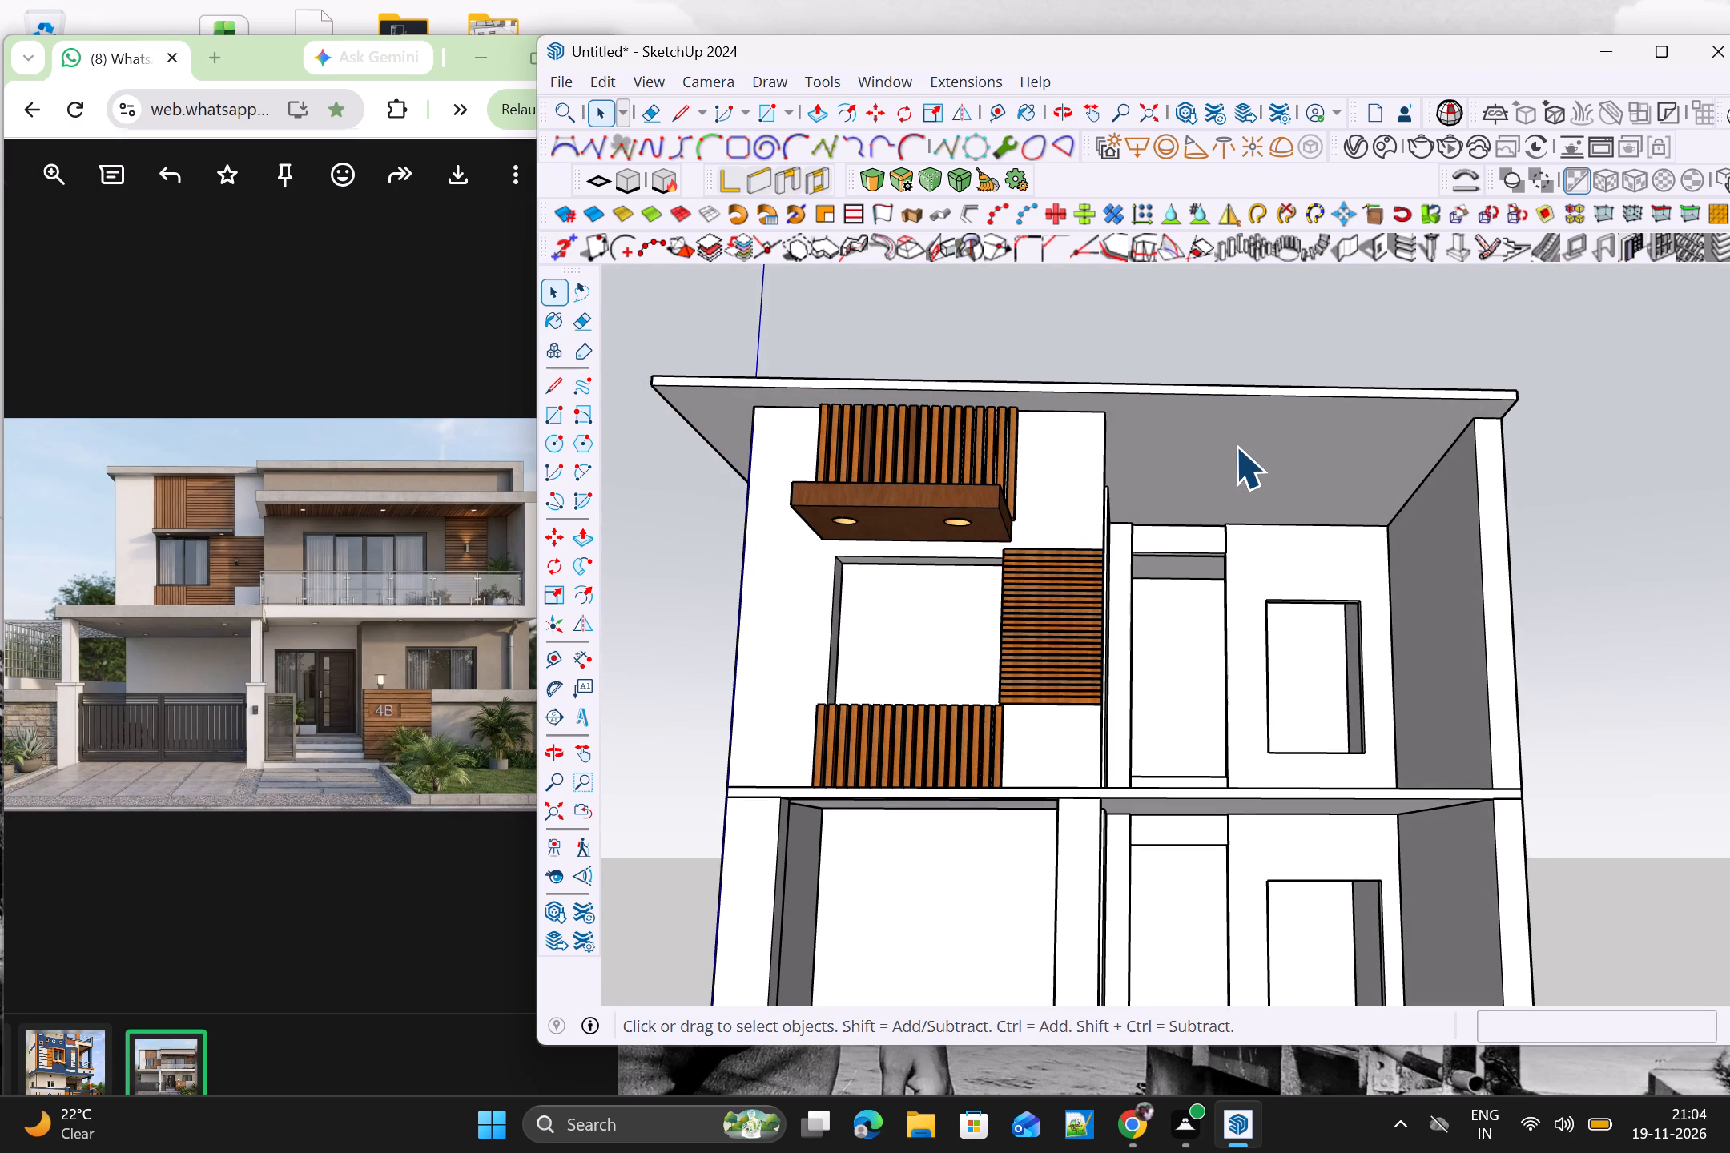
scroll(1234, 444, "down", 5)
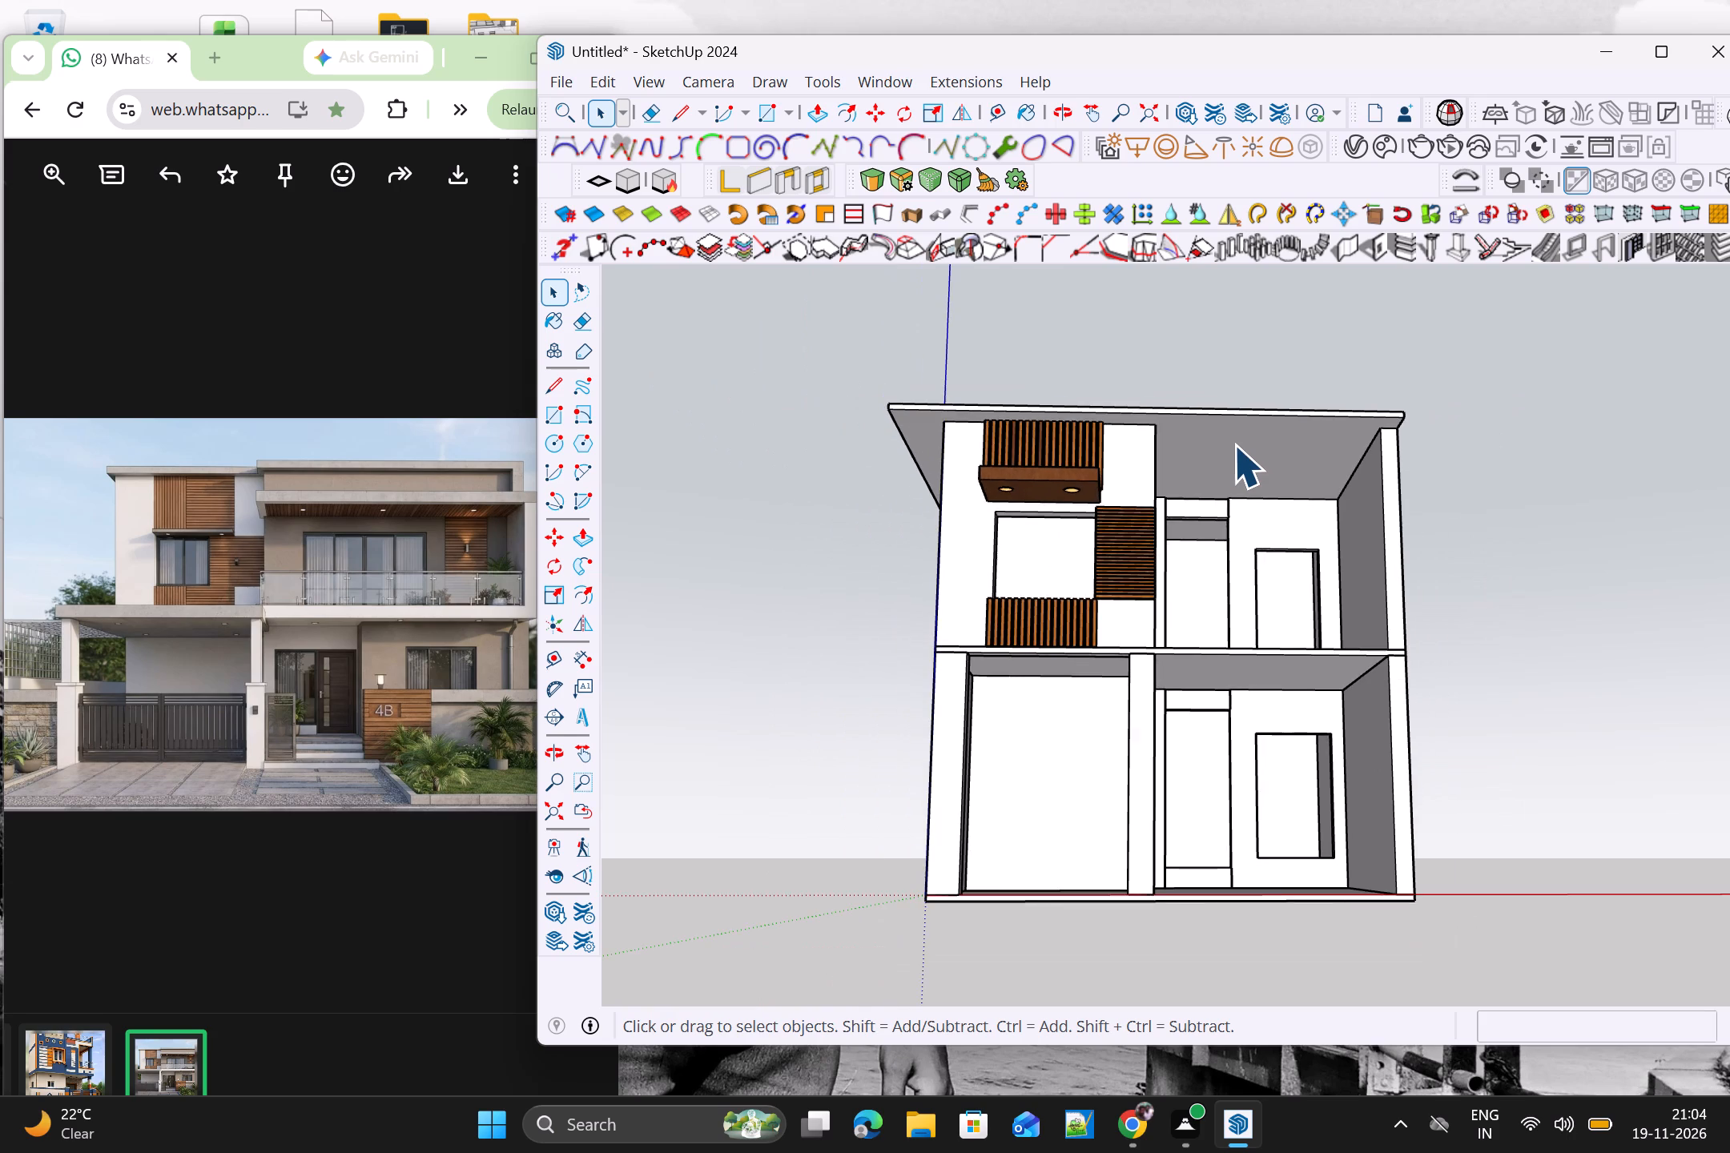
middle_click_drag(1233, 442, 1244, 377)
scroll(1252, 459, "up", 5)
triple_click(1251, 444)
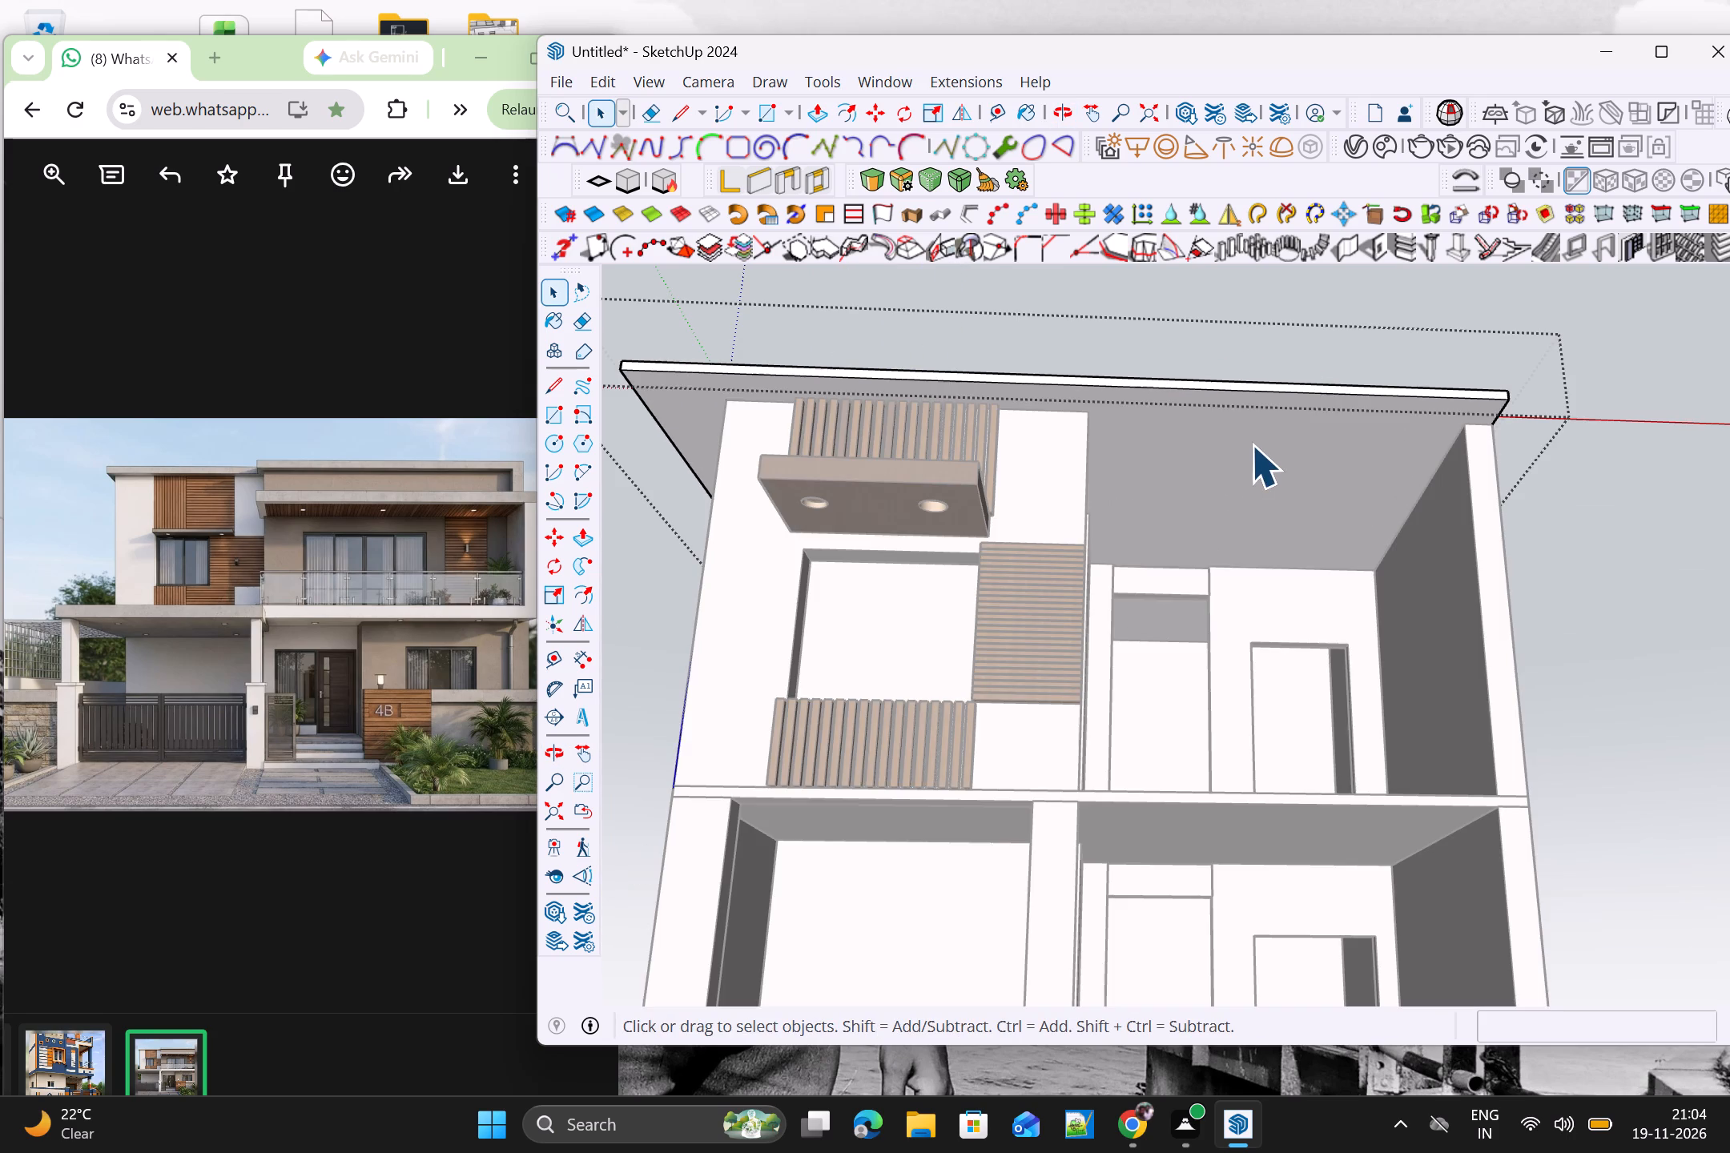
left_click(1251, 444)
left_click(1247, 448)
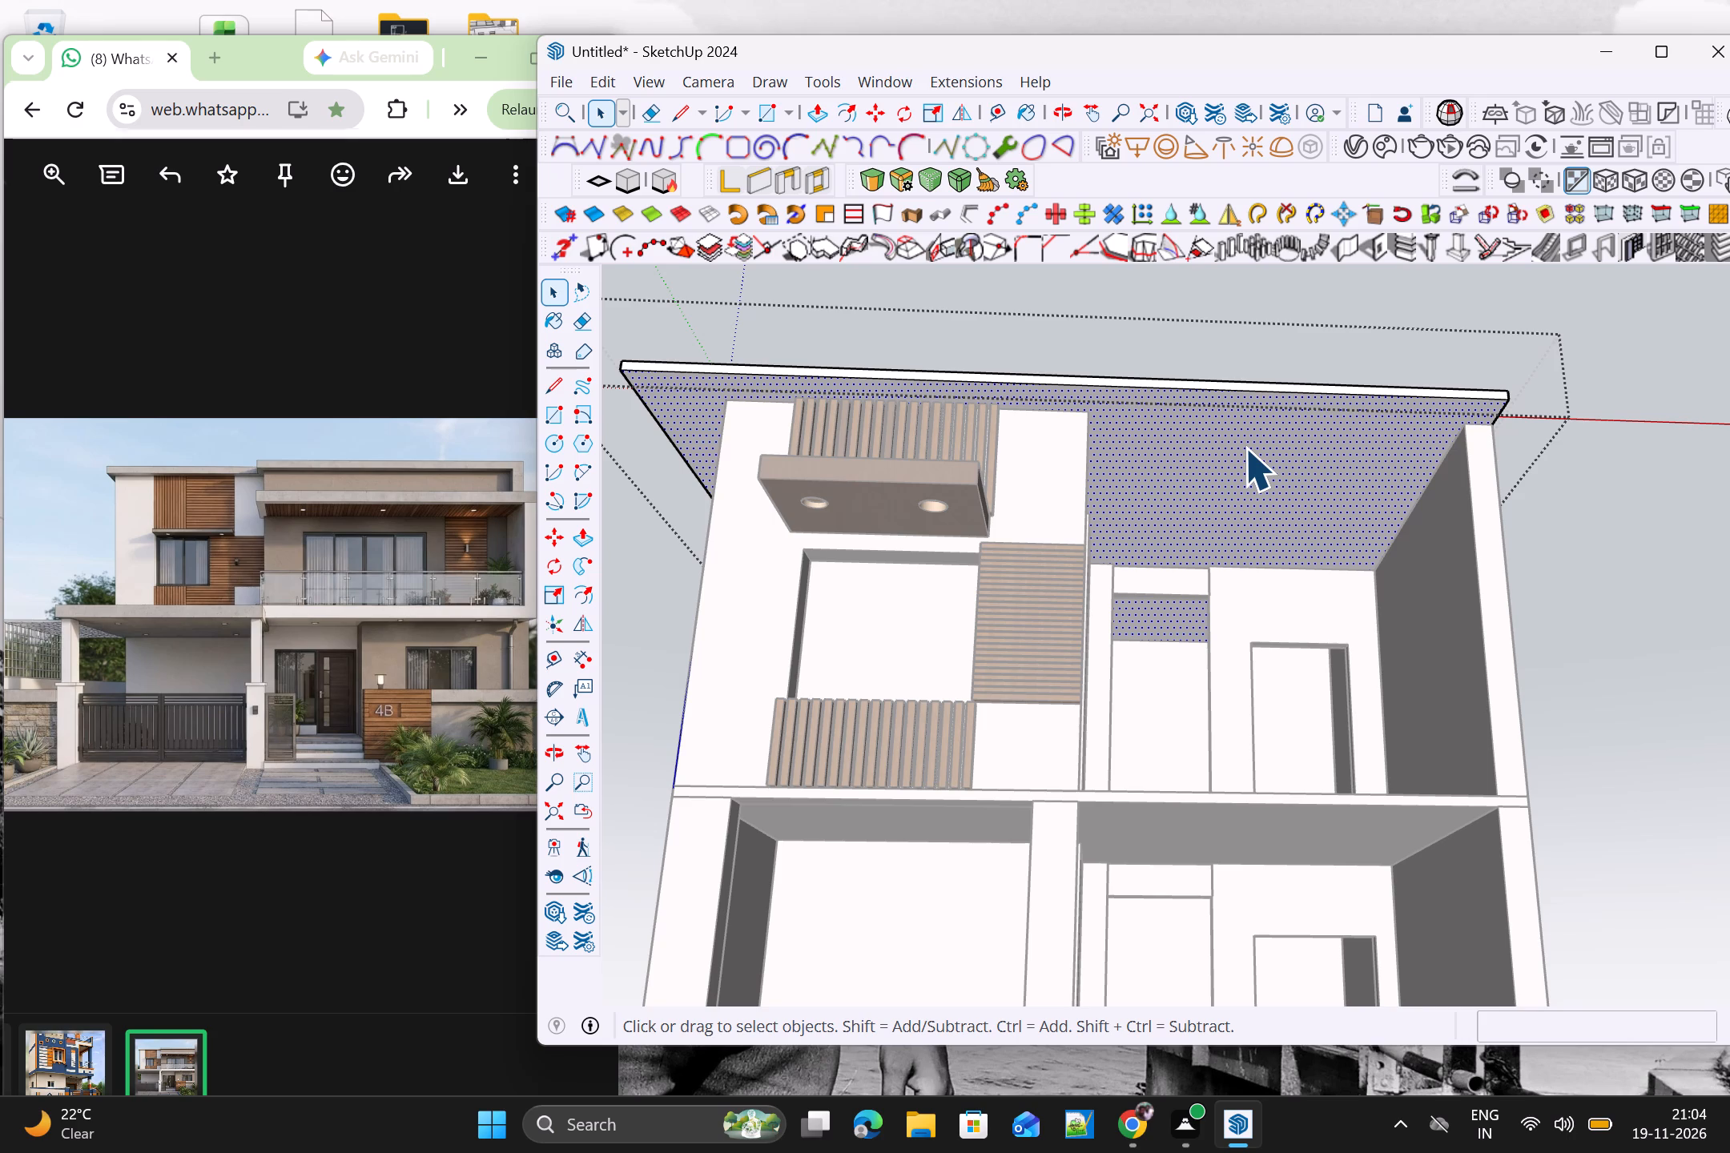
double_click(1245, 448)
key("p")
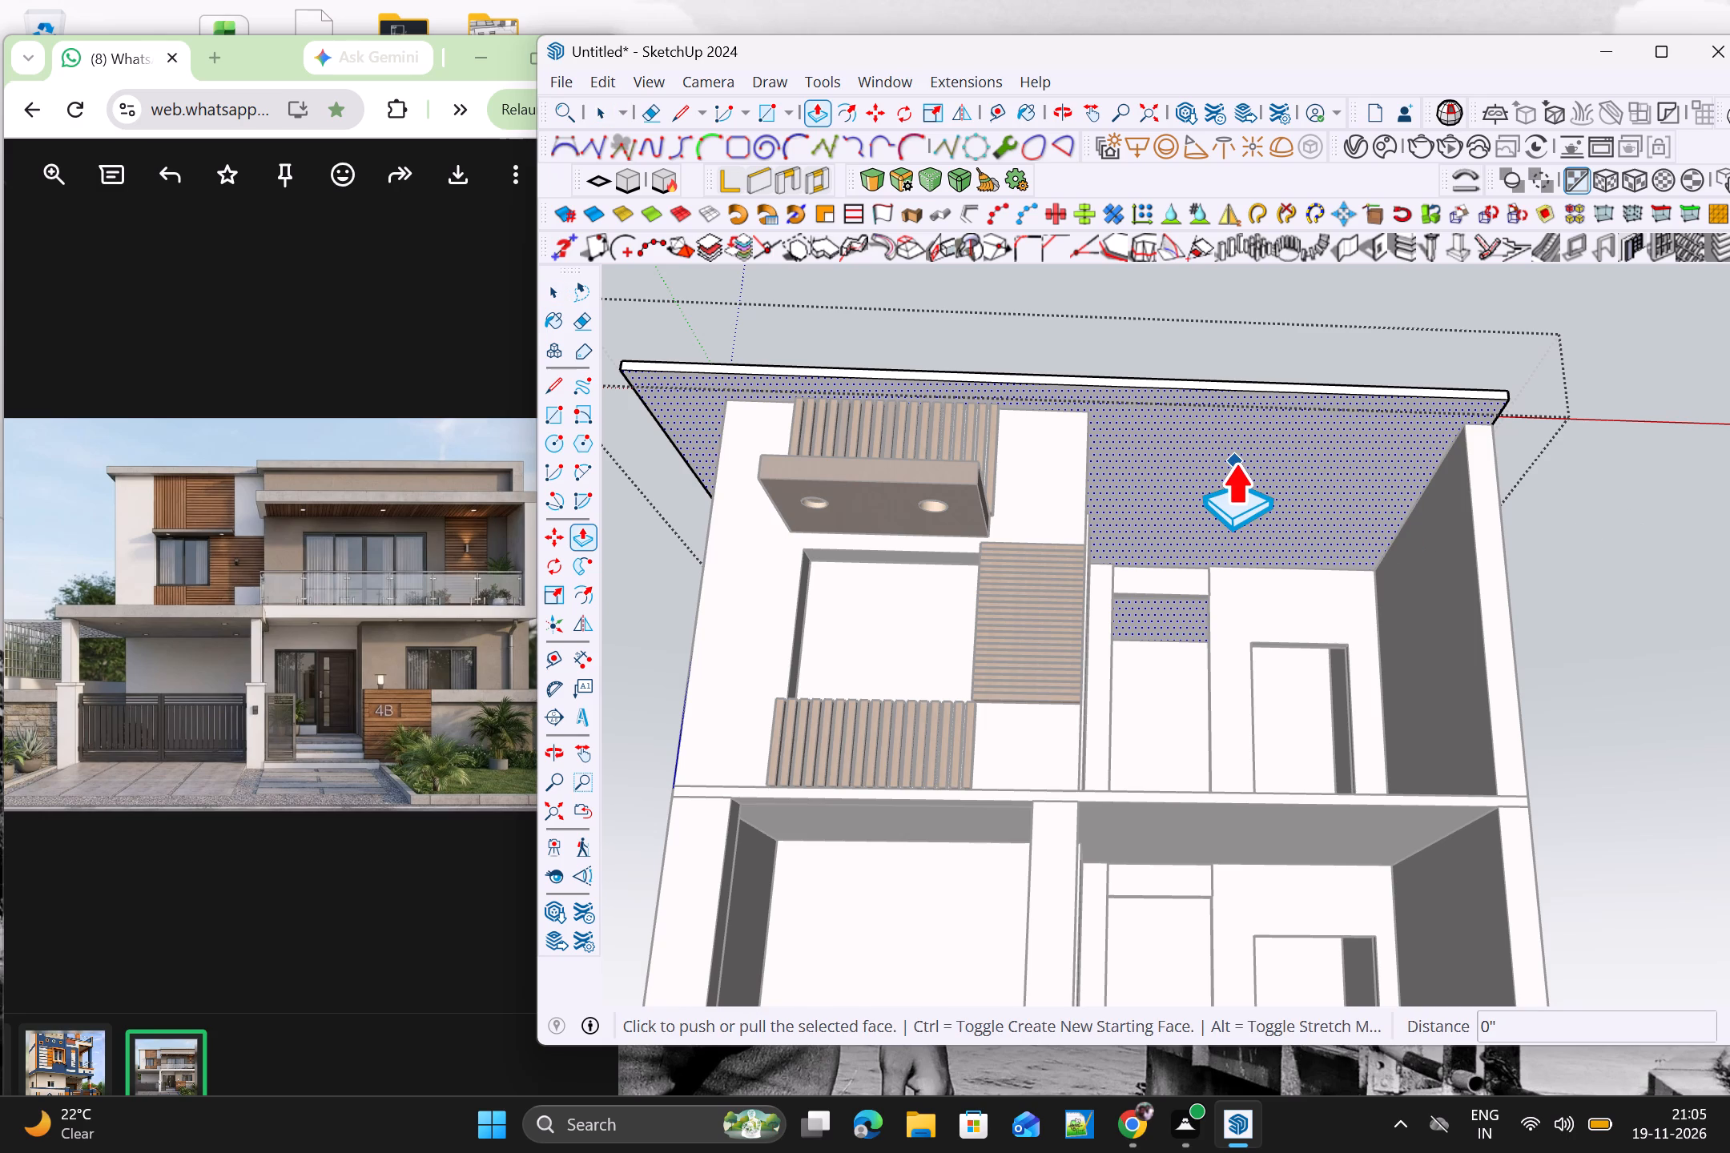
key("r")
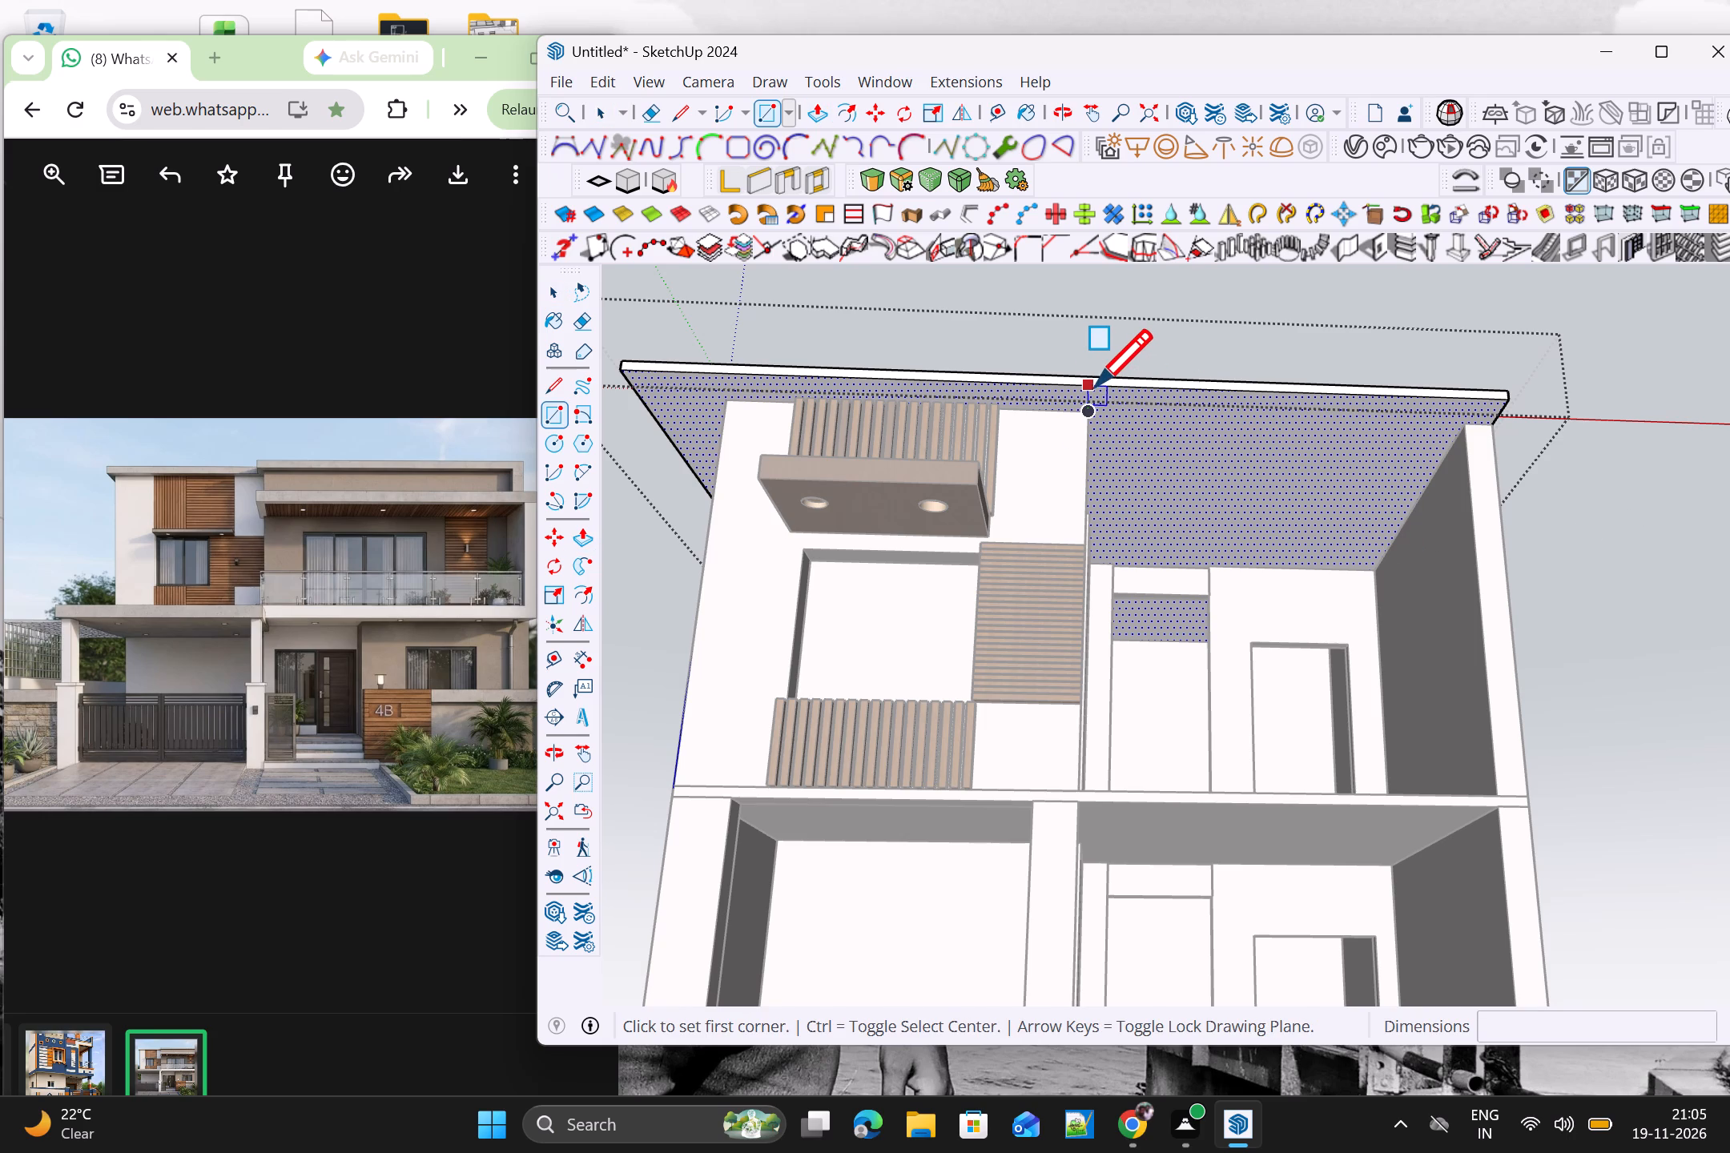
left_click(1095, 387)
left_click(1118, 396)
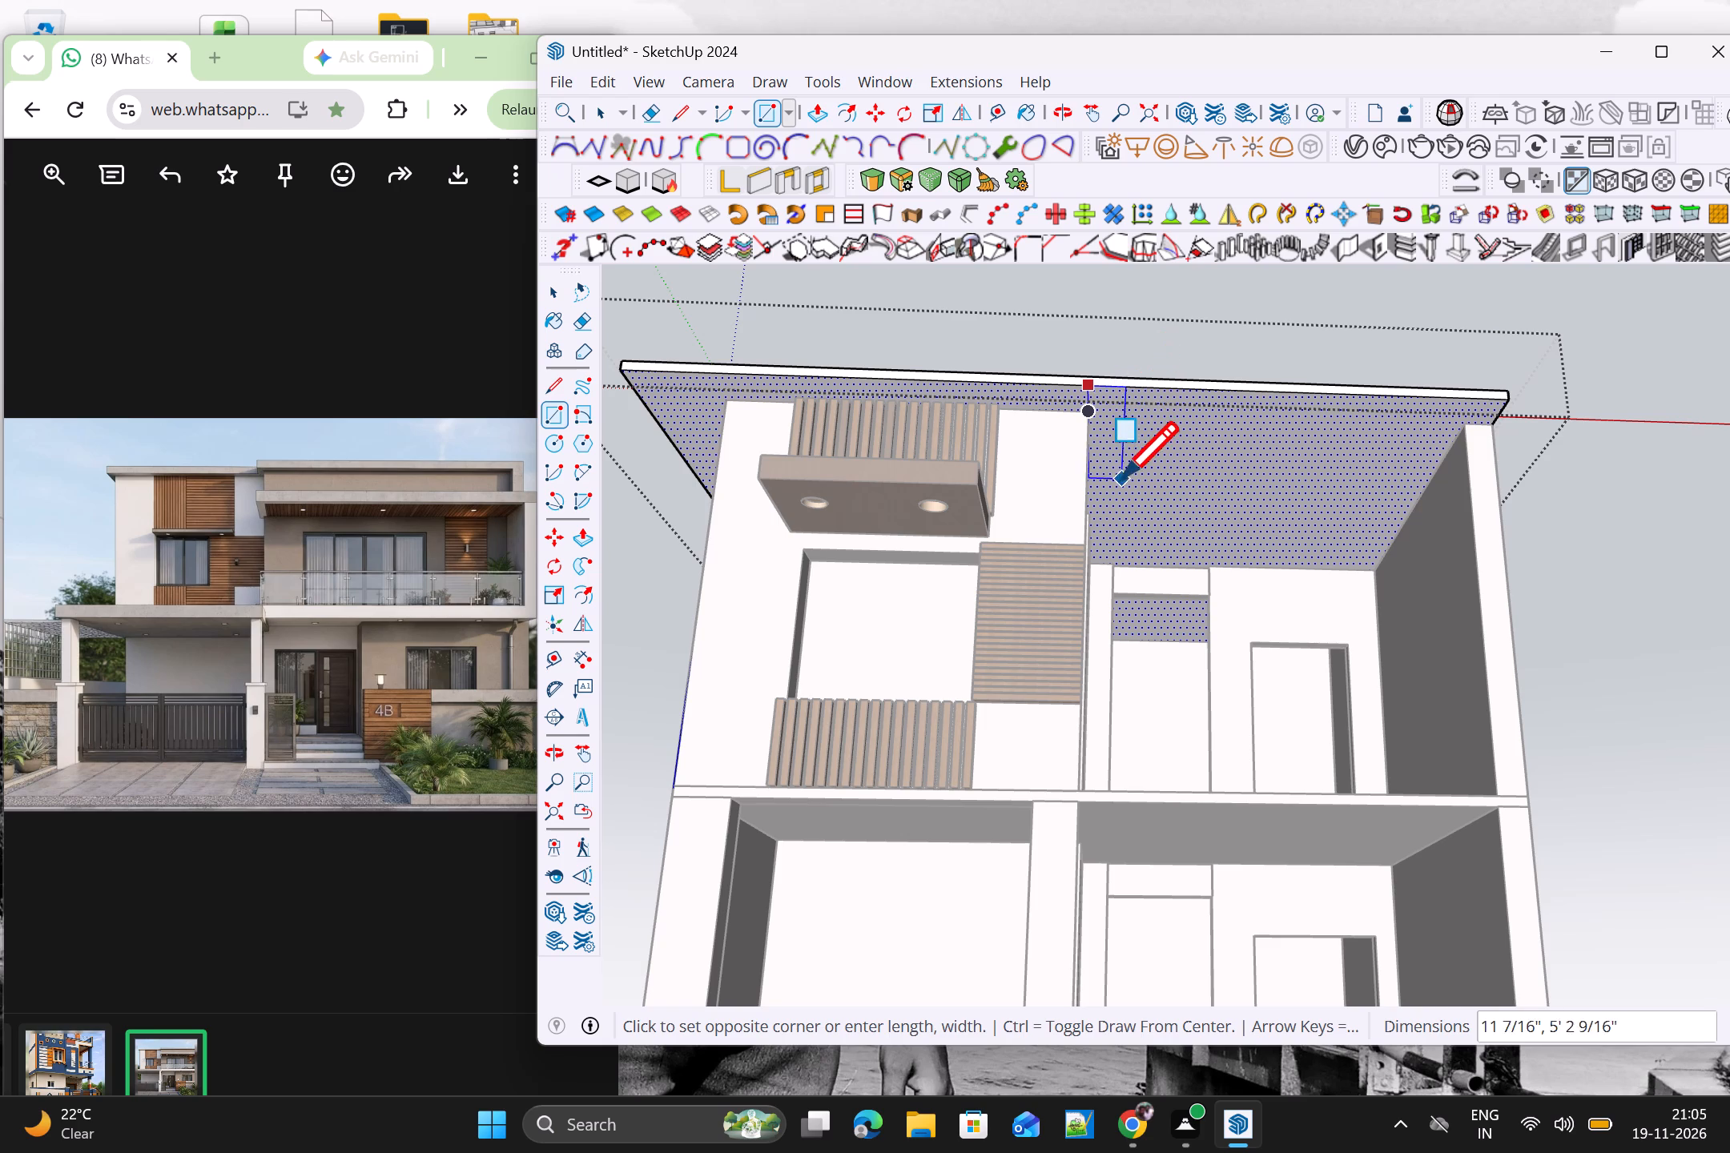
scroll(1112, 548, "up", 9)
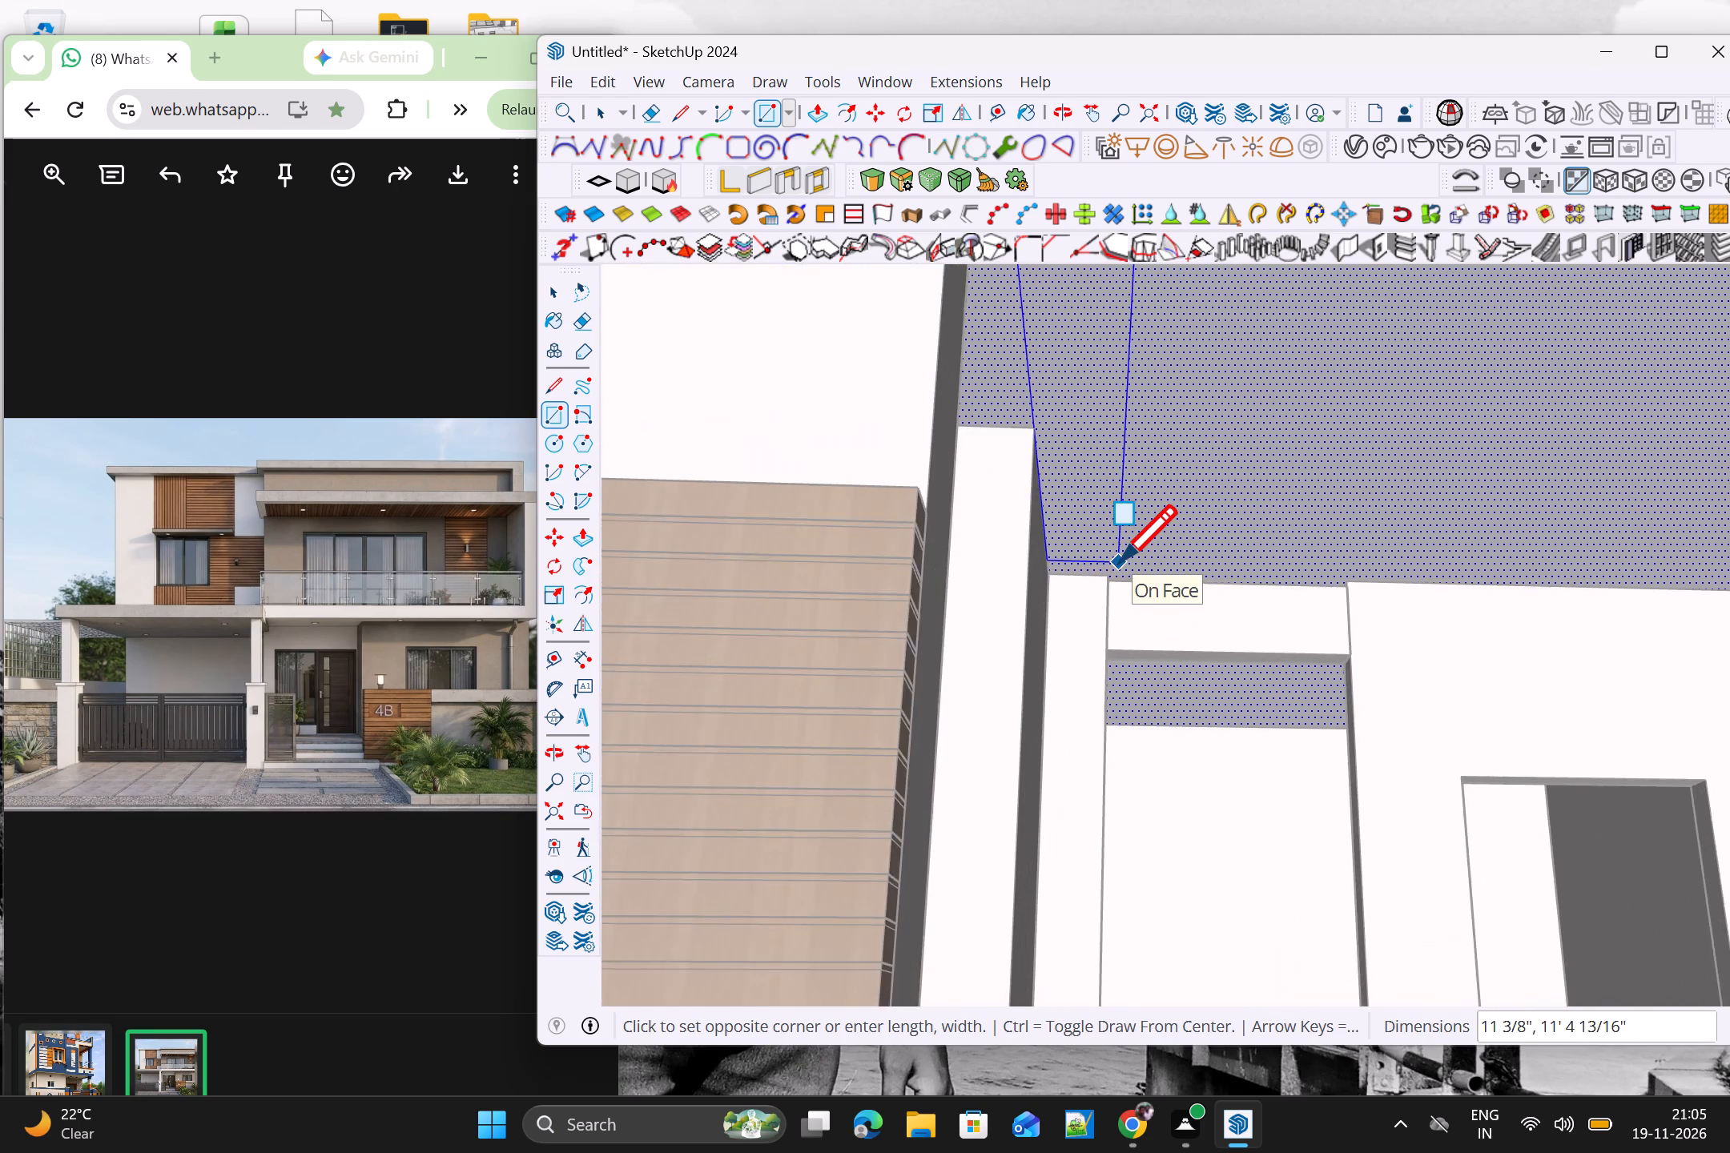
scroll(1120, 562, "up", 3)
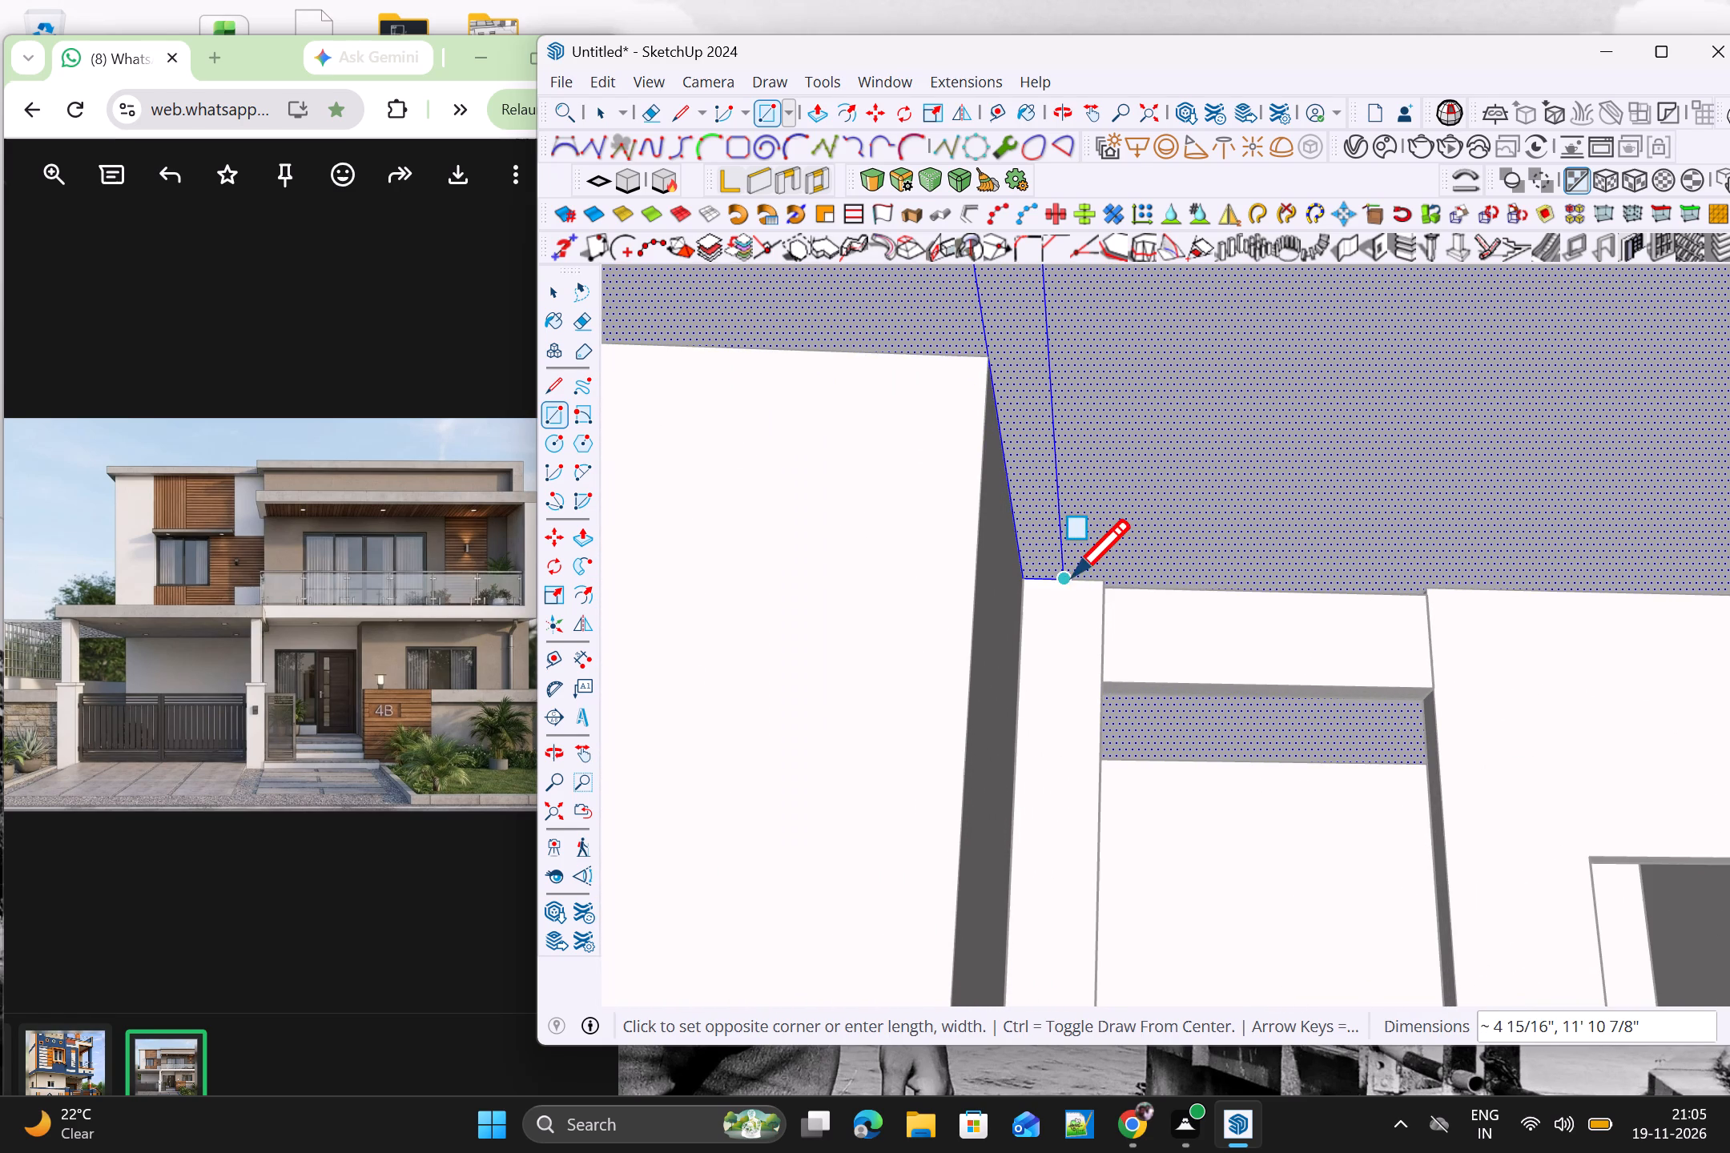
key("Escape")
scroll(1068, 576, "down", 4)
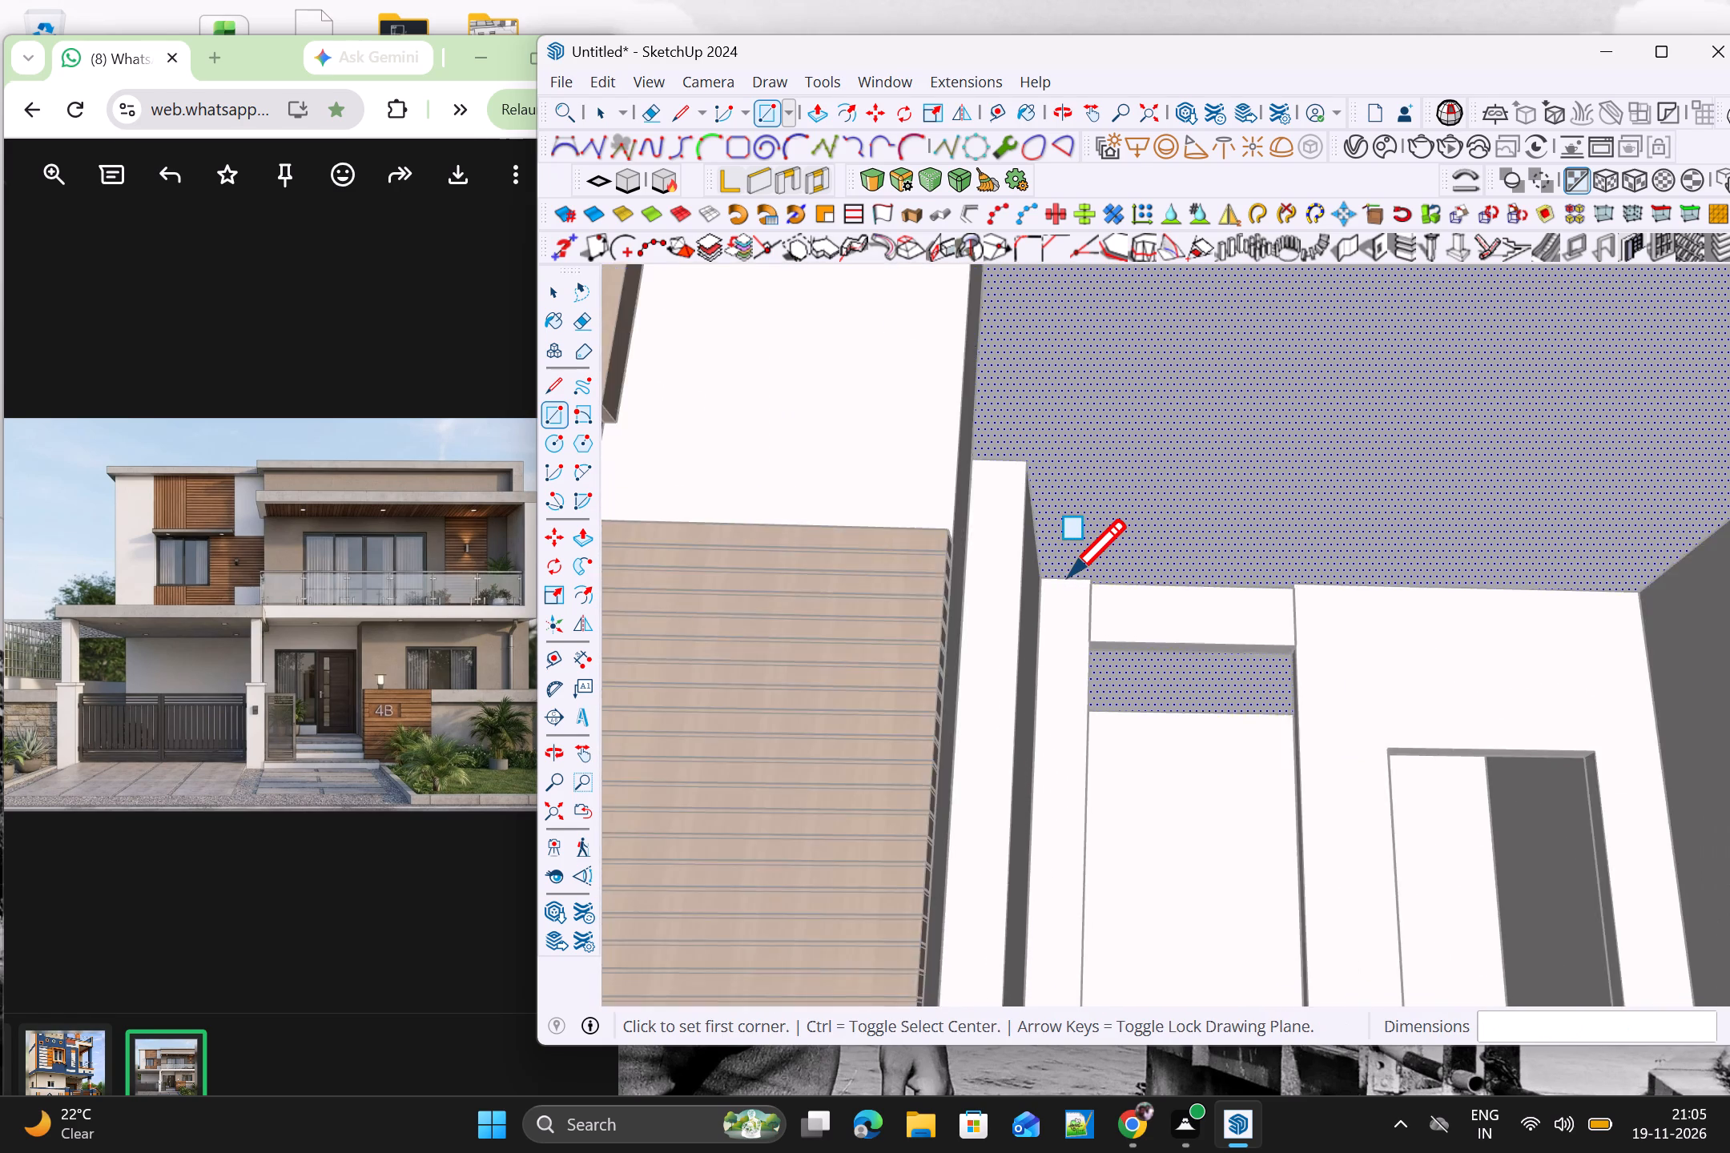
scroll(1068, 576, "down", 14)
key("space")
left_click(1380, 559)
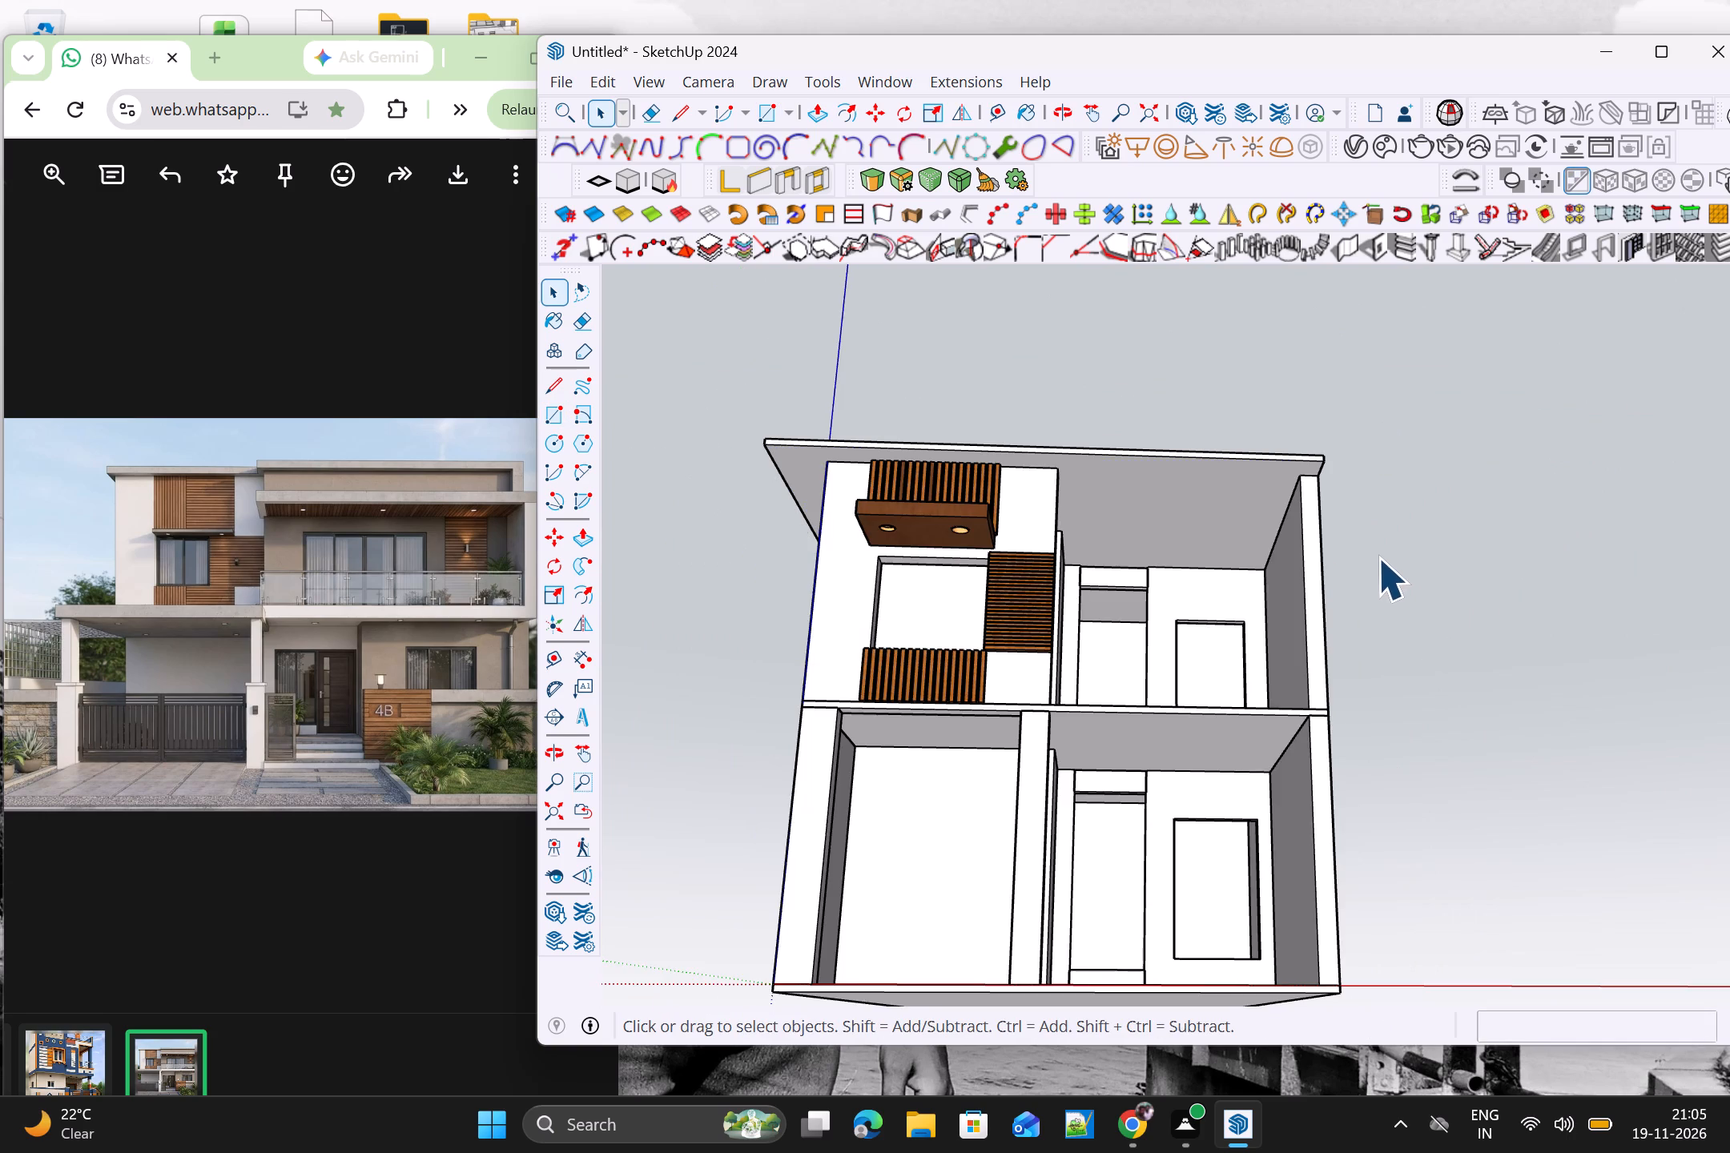
Draw a thin rectangle about 1 1/16" by 11' 10 7/8" on the roof slab's underside, beside the wood-clad wall over the balcony.
middle_click_drag(1320, 594, 1249, 560)
scroll(1125, 502, "up", 3)
middle_click_drag(1115, 512, 1209, 499)
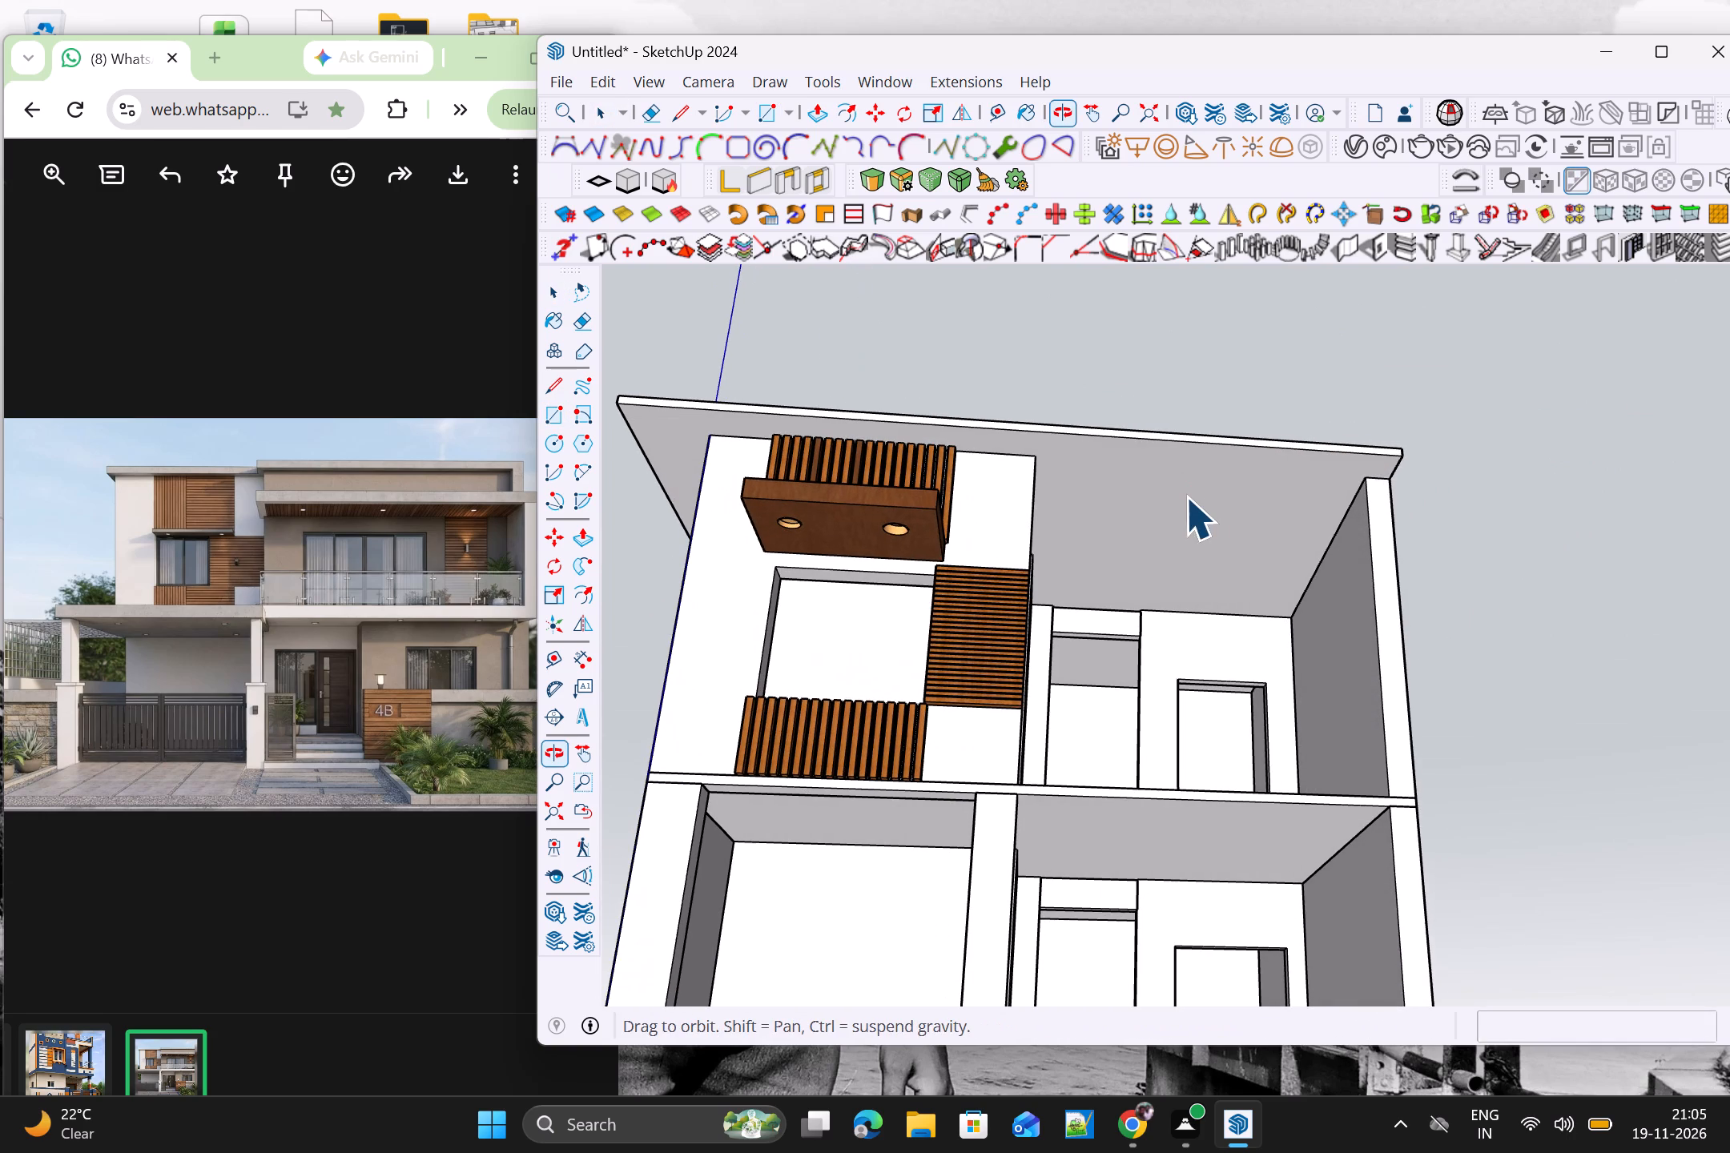
key("r")
scroll(1067, 455, "up", 2)
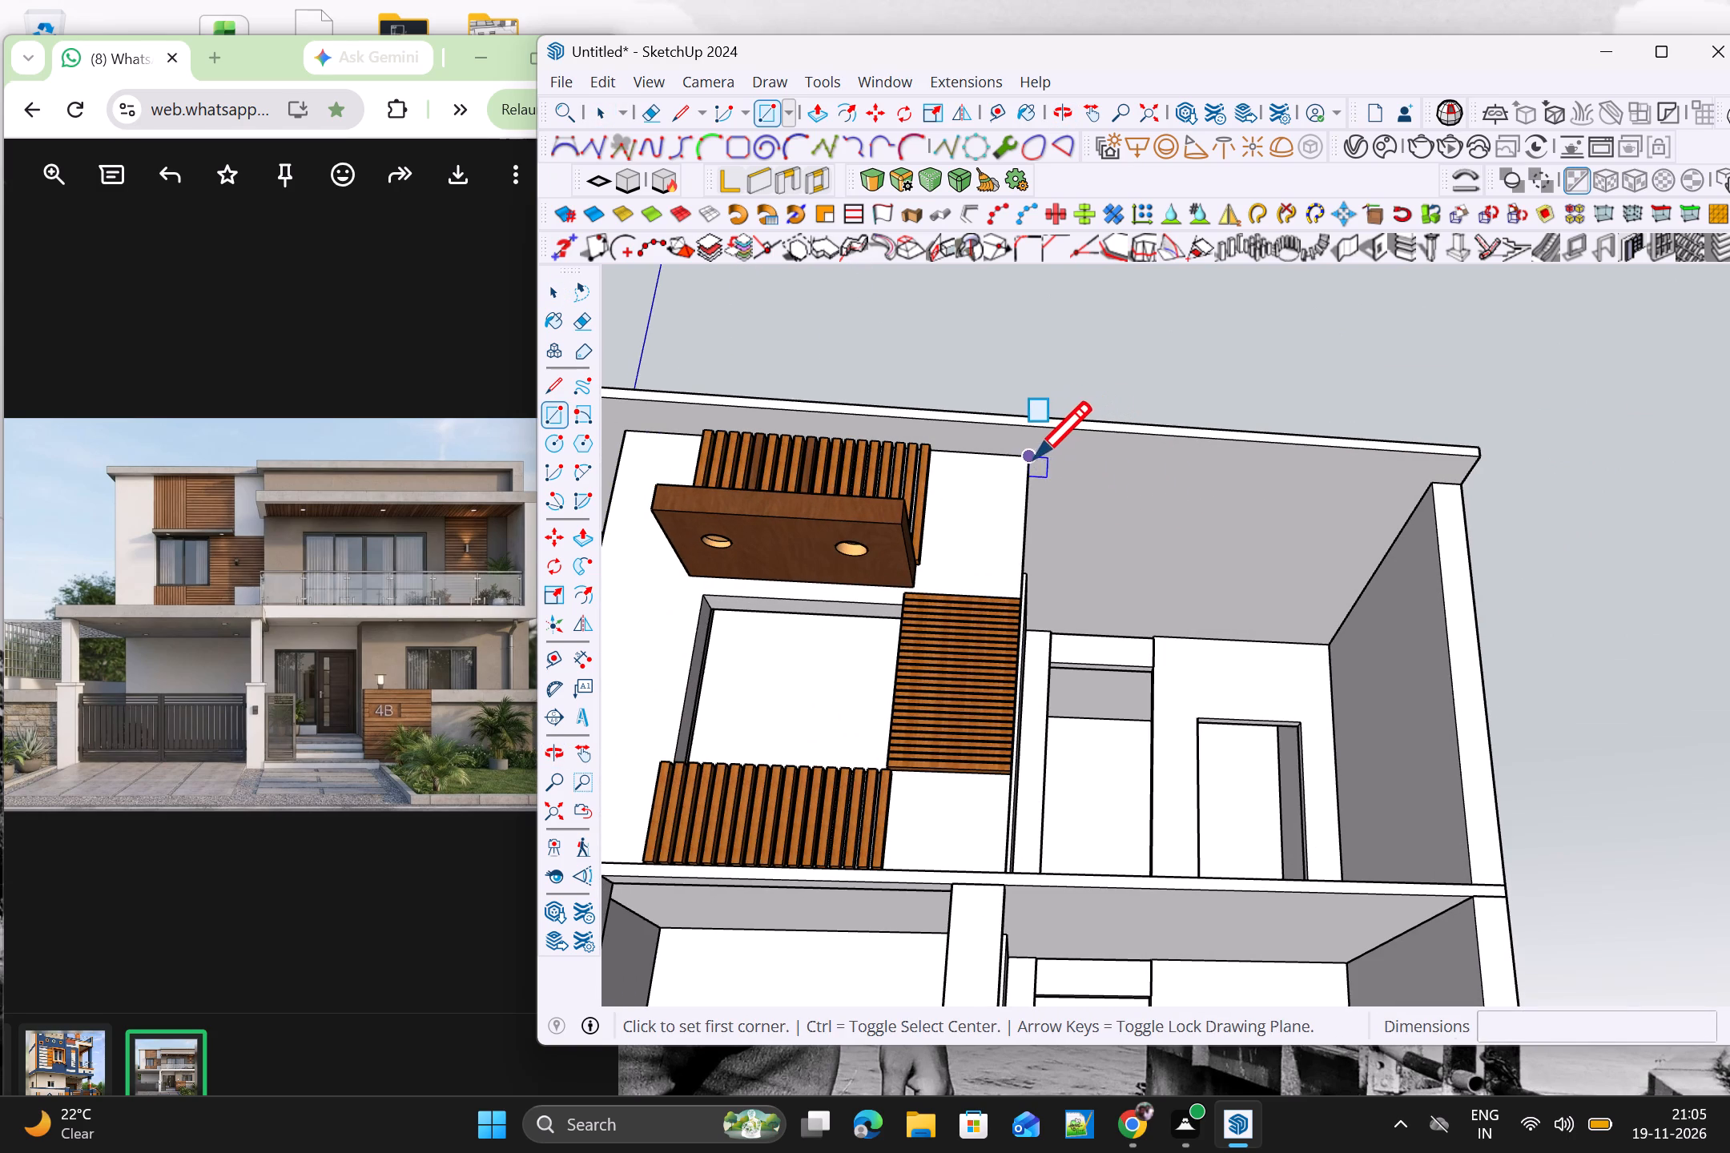
left_click(1032, 428)
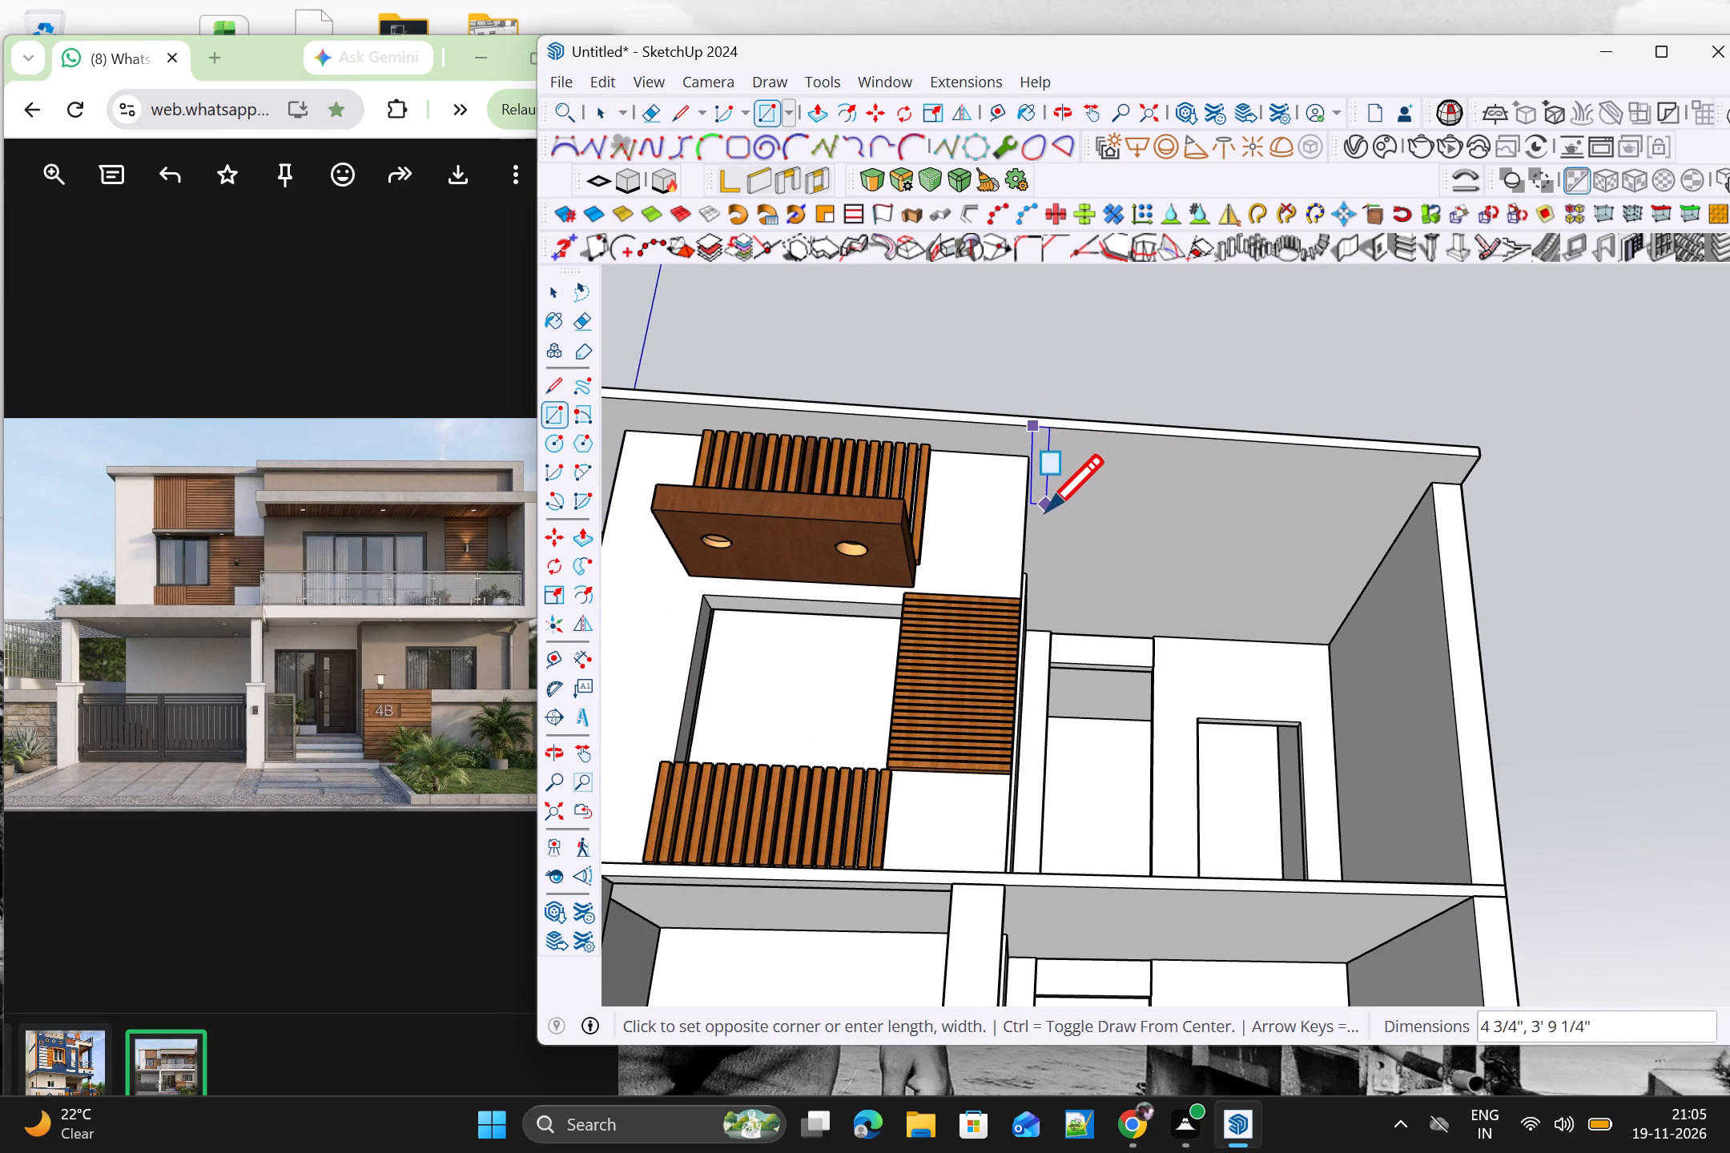
scroll(1046, 532, "up", 4)
scroll(1027, 637, "up", 8)
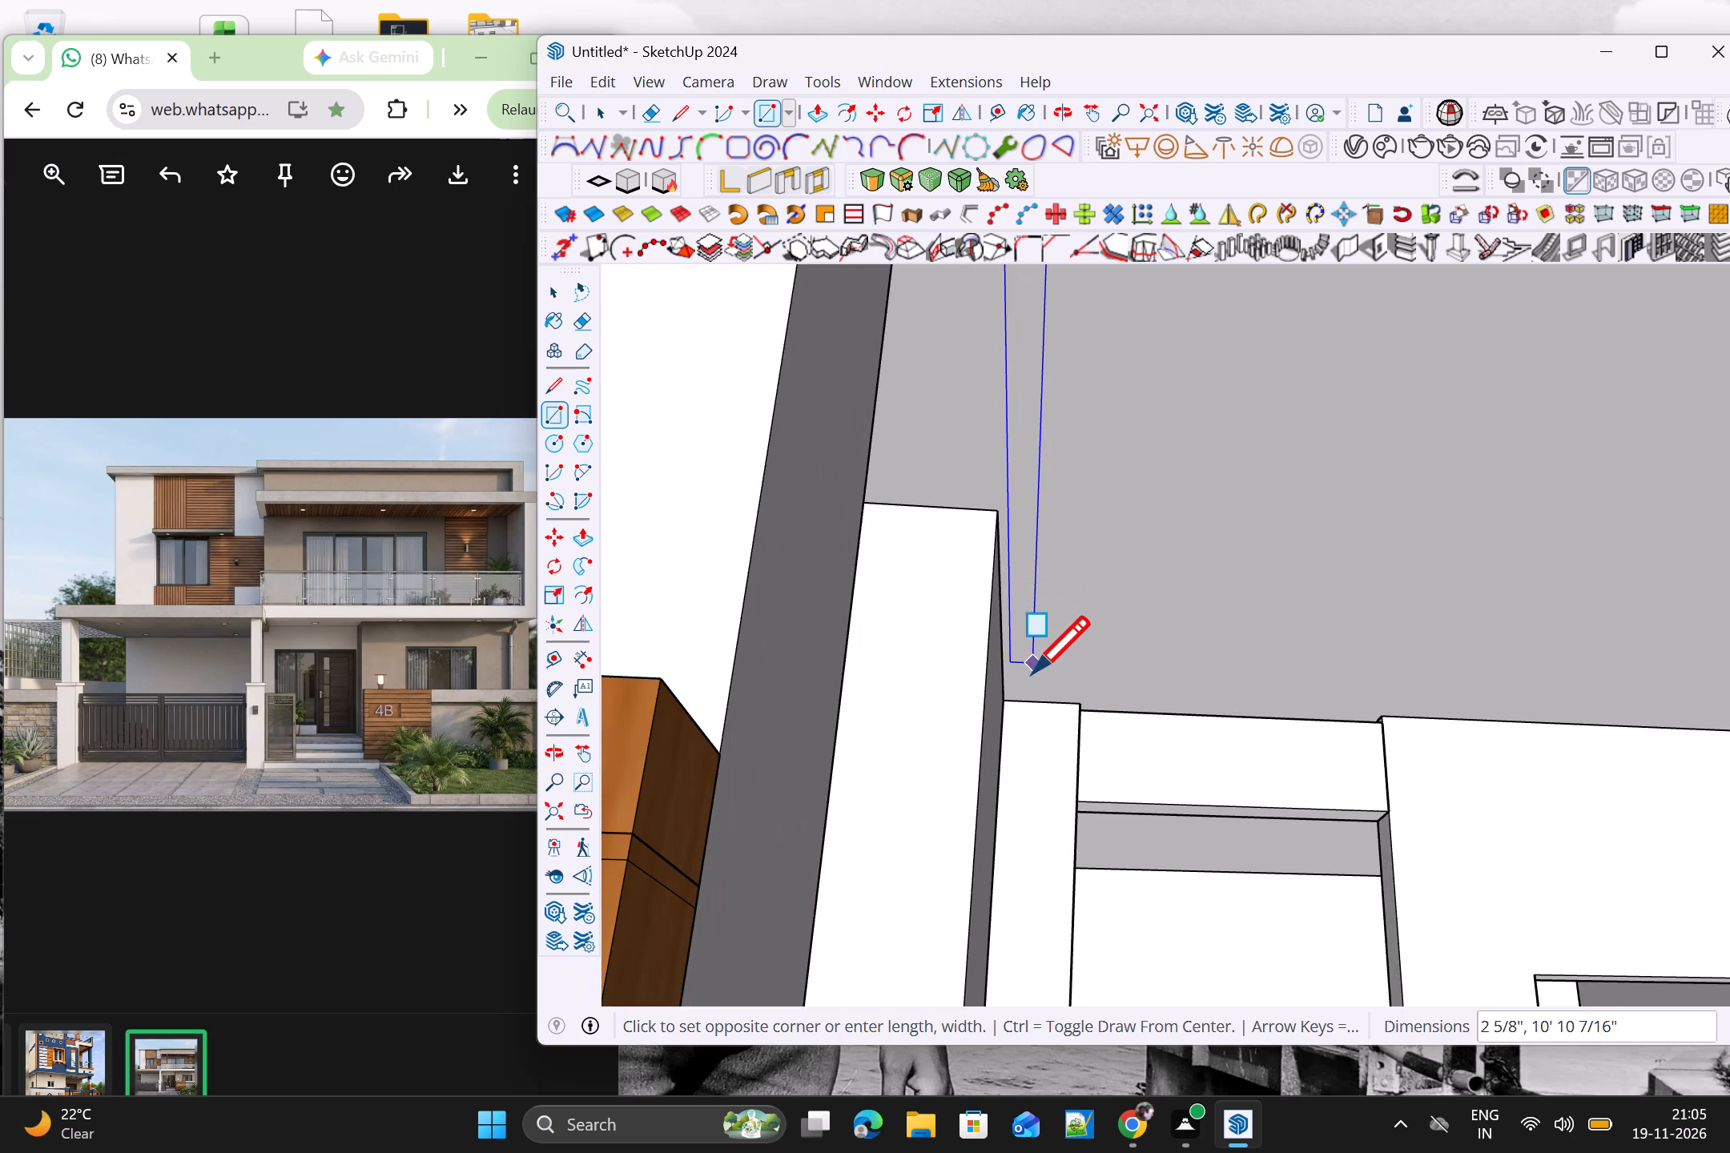
scroll(1023, 701, "up", 4)
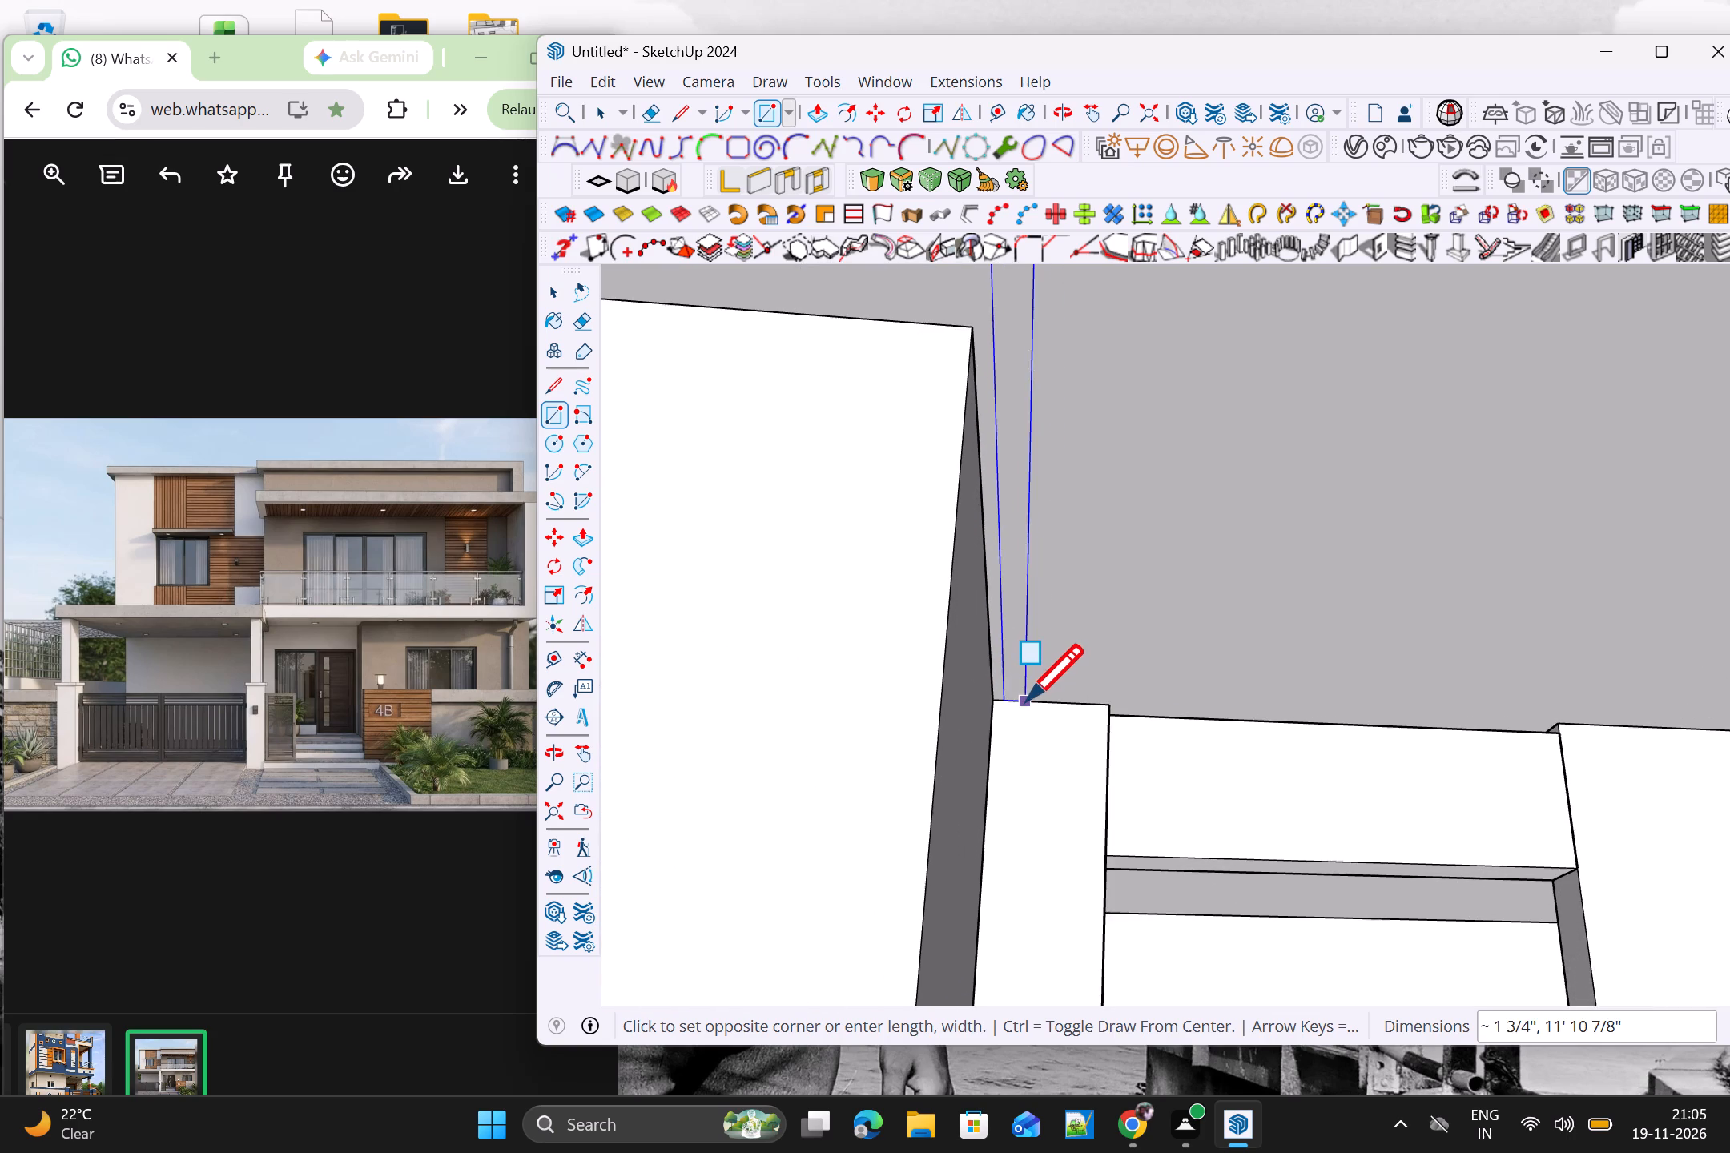
scroll(1027, 701, "up", 3)
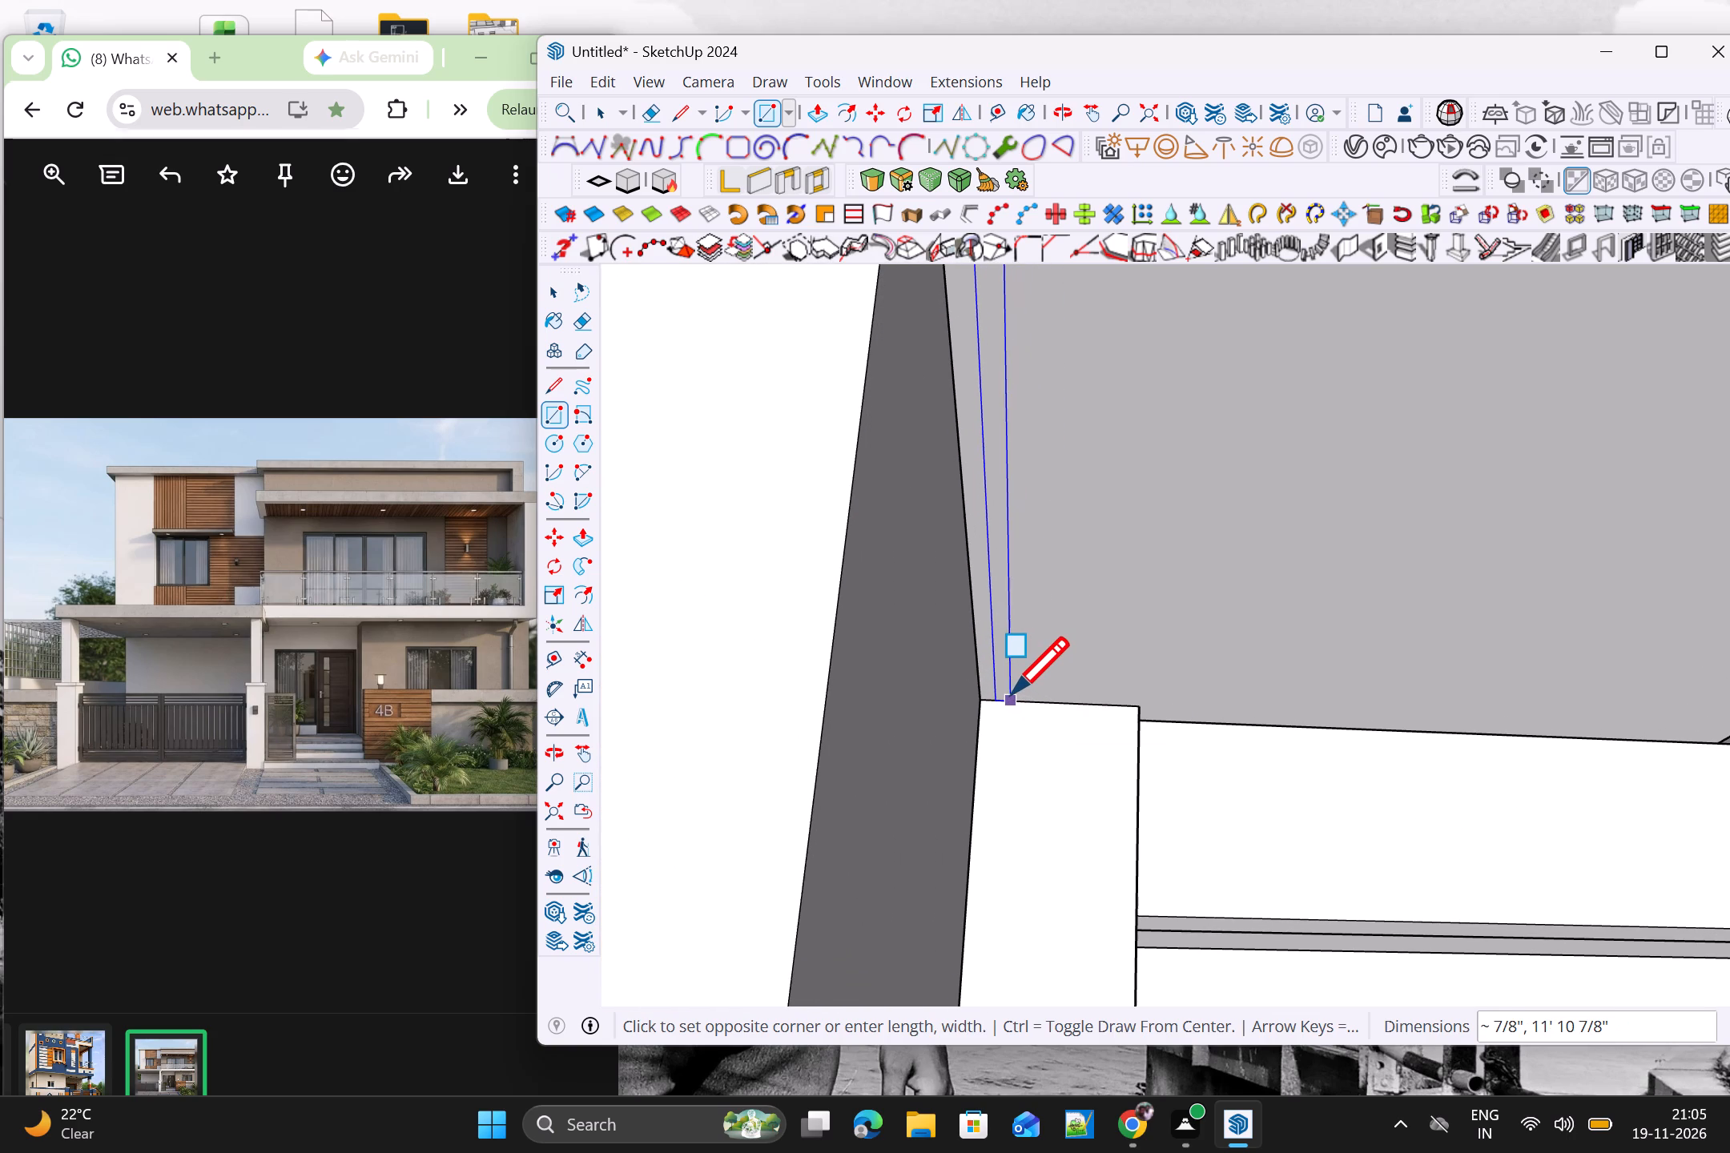
left_click(1014, 692)
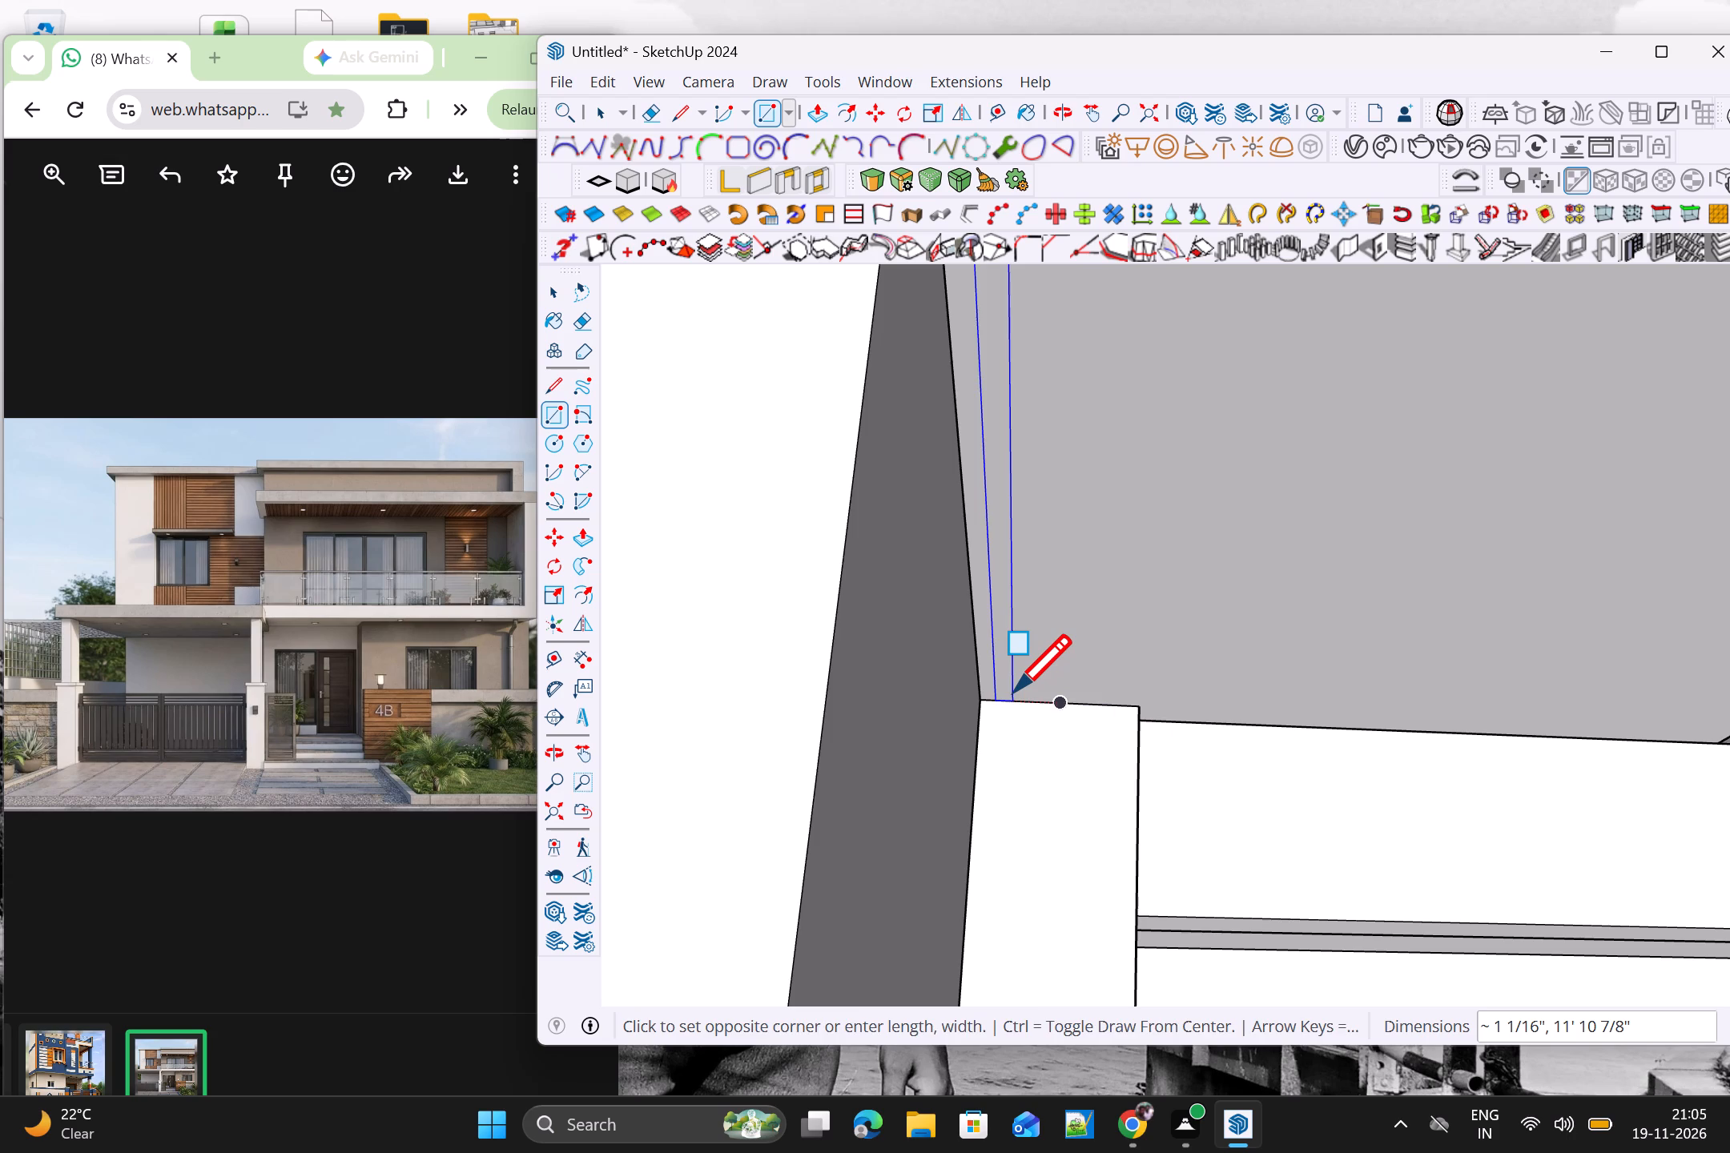
scroll(1017, 693, "down", 8)
key("space")
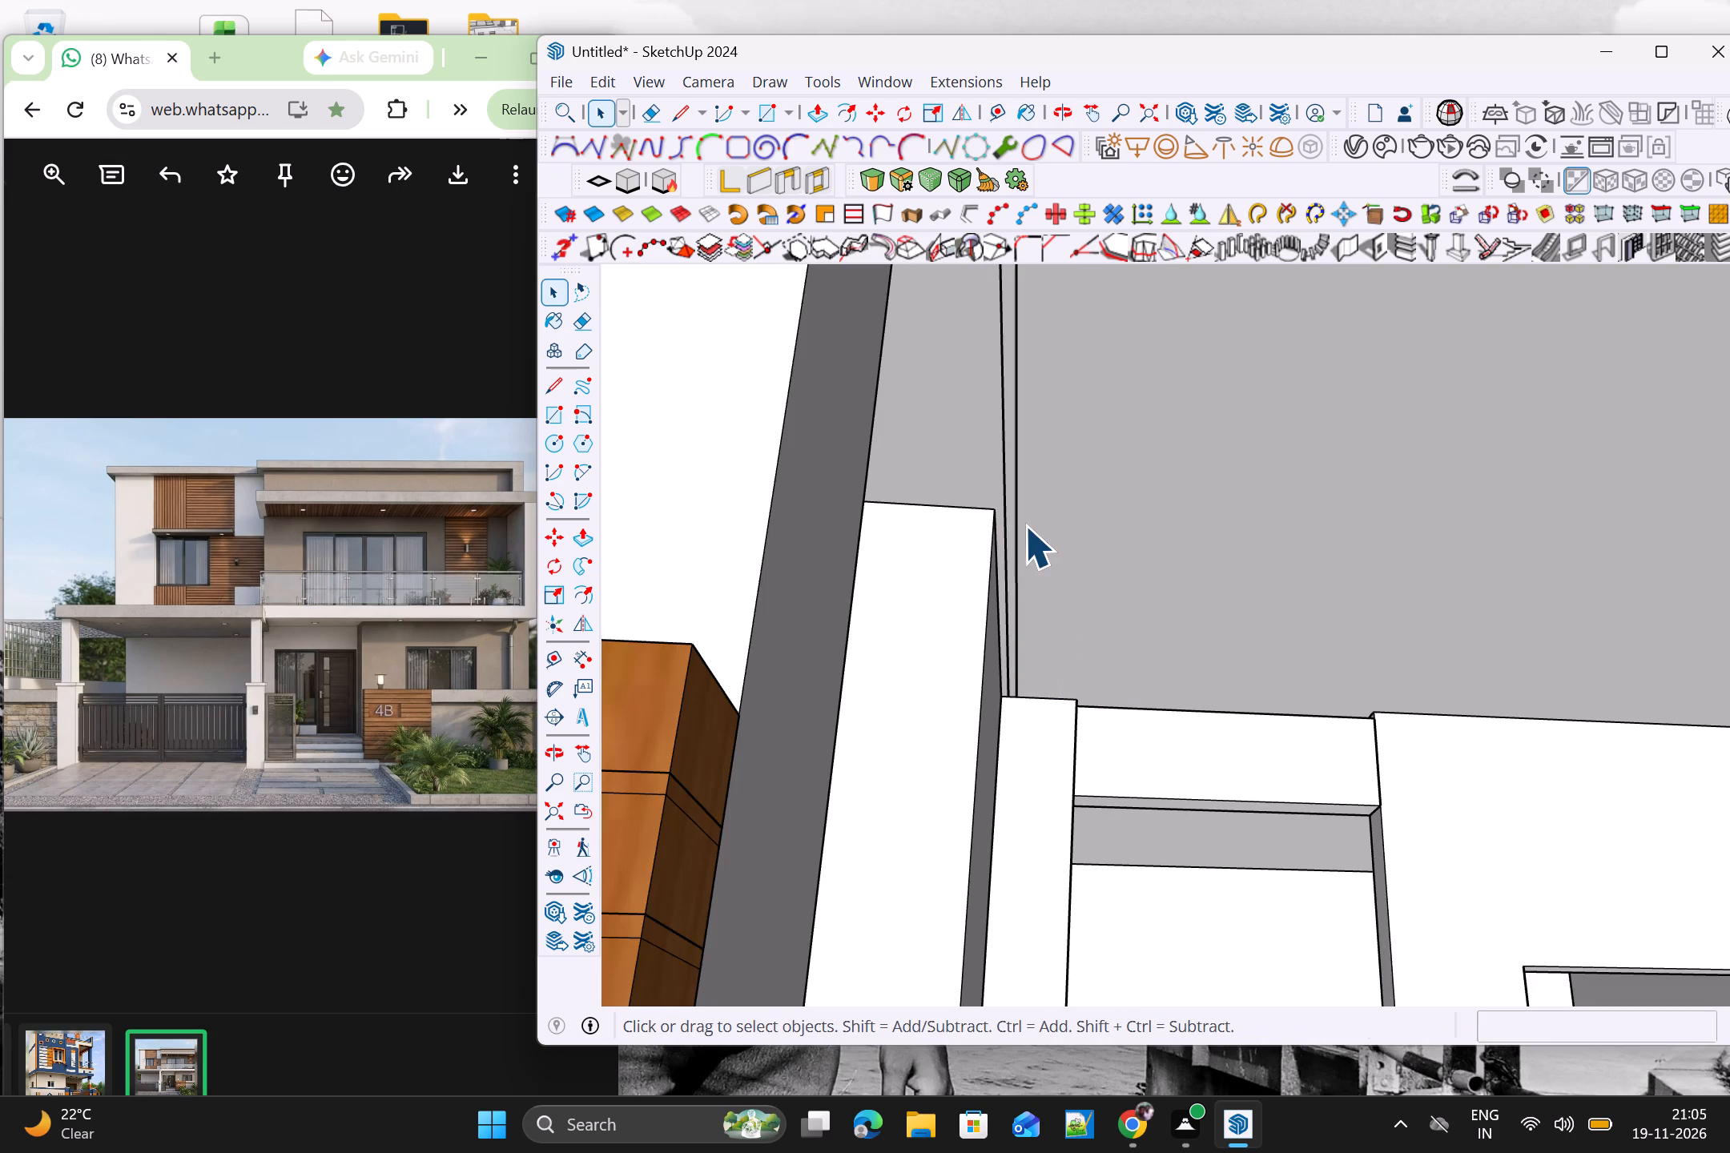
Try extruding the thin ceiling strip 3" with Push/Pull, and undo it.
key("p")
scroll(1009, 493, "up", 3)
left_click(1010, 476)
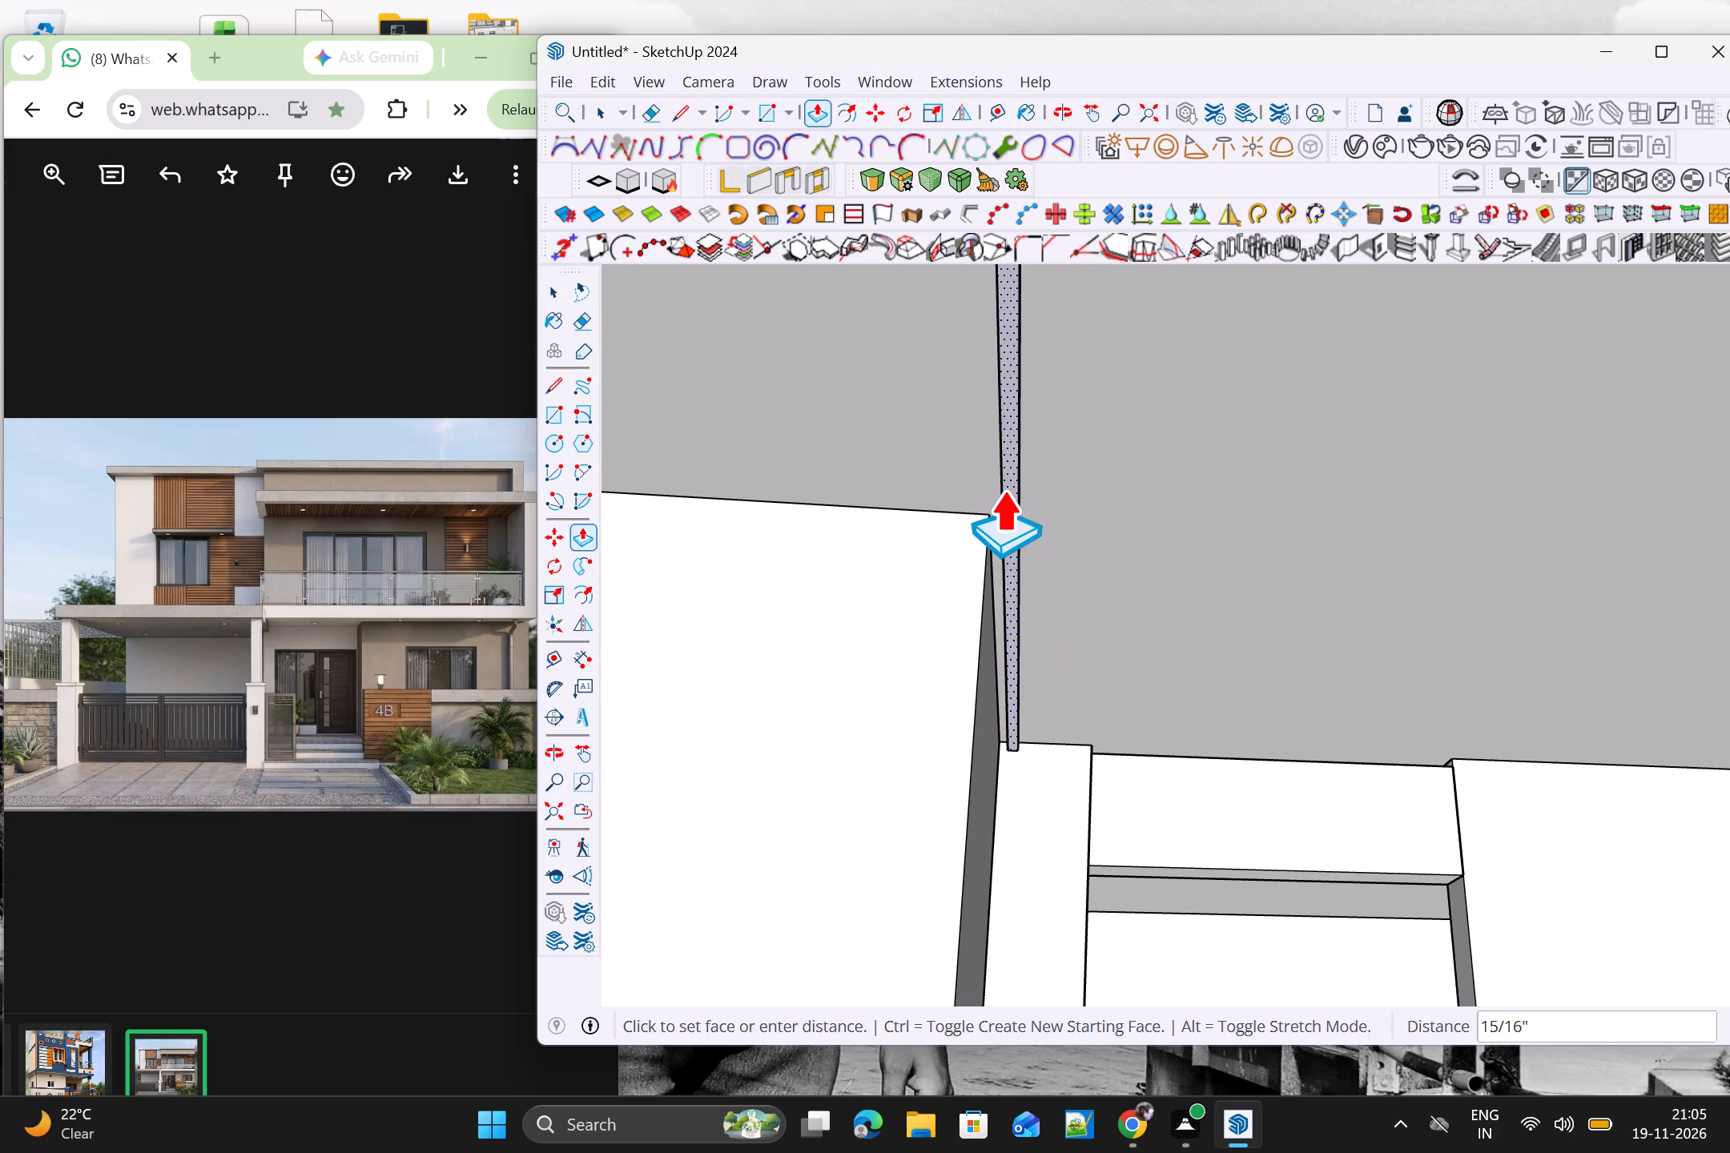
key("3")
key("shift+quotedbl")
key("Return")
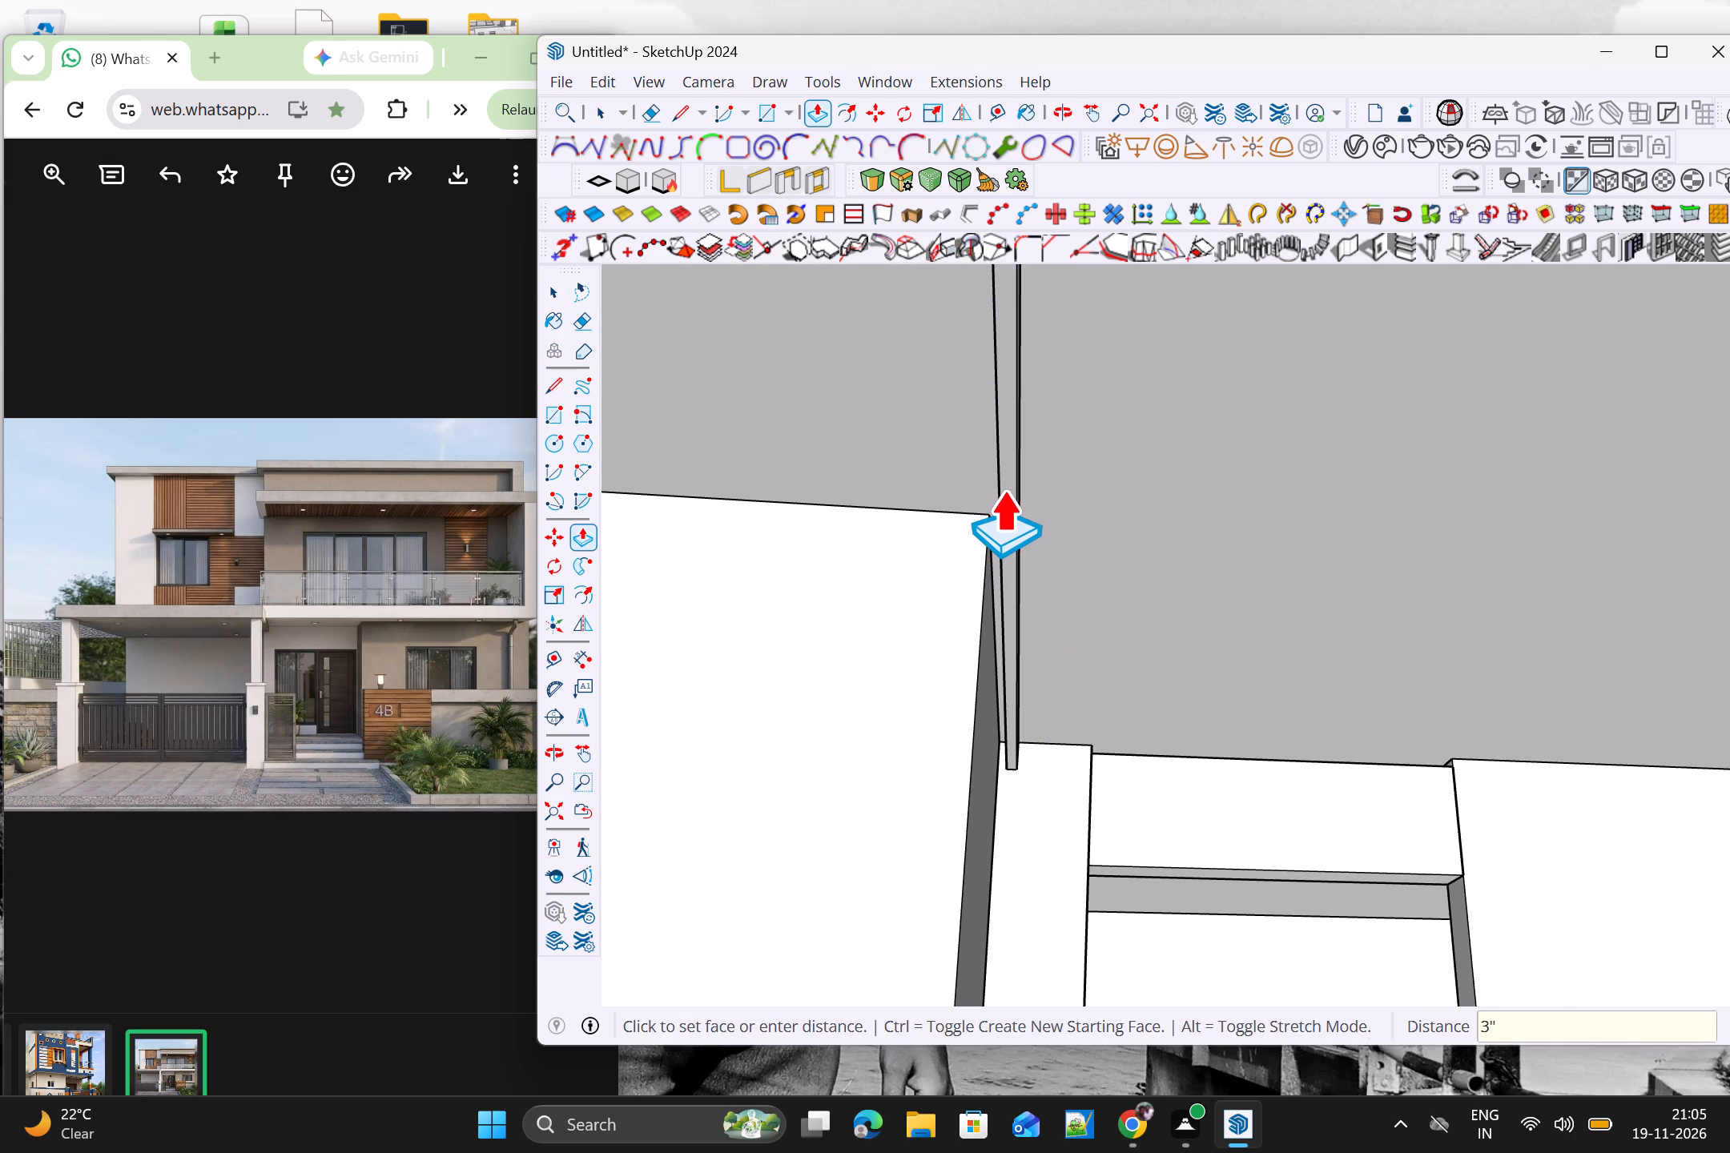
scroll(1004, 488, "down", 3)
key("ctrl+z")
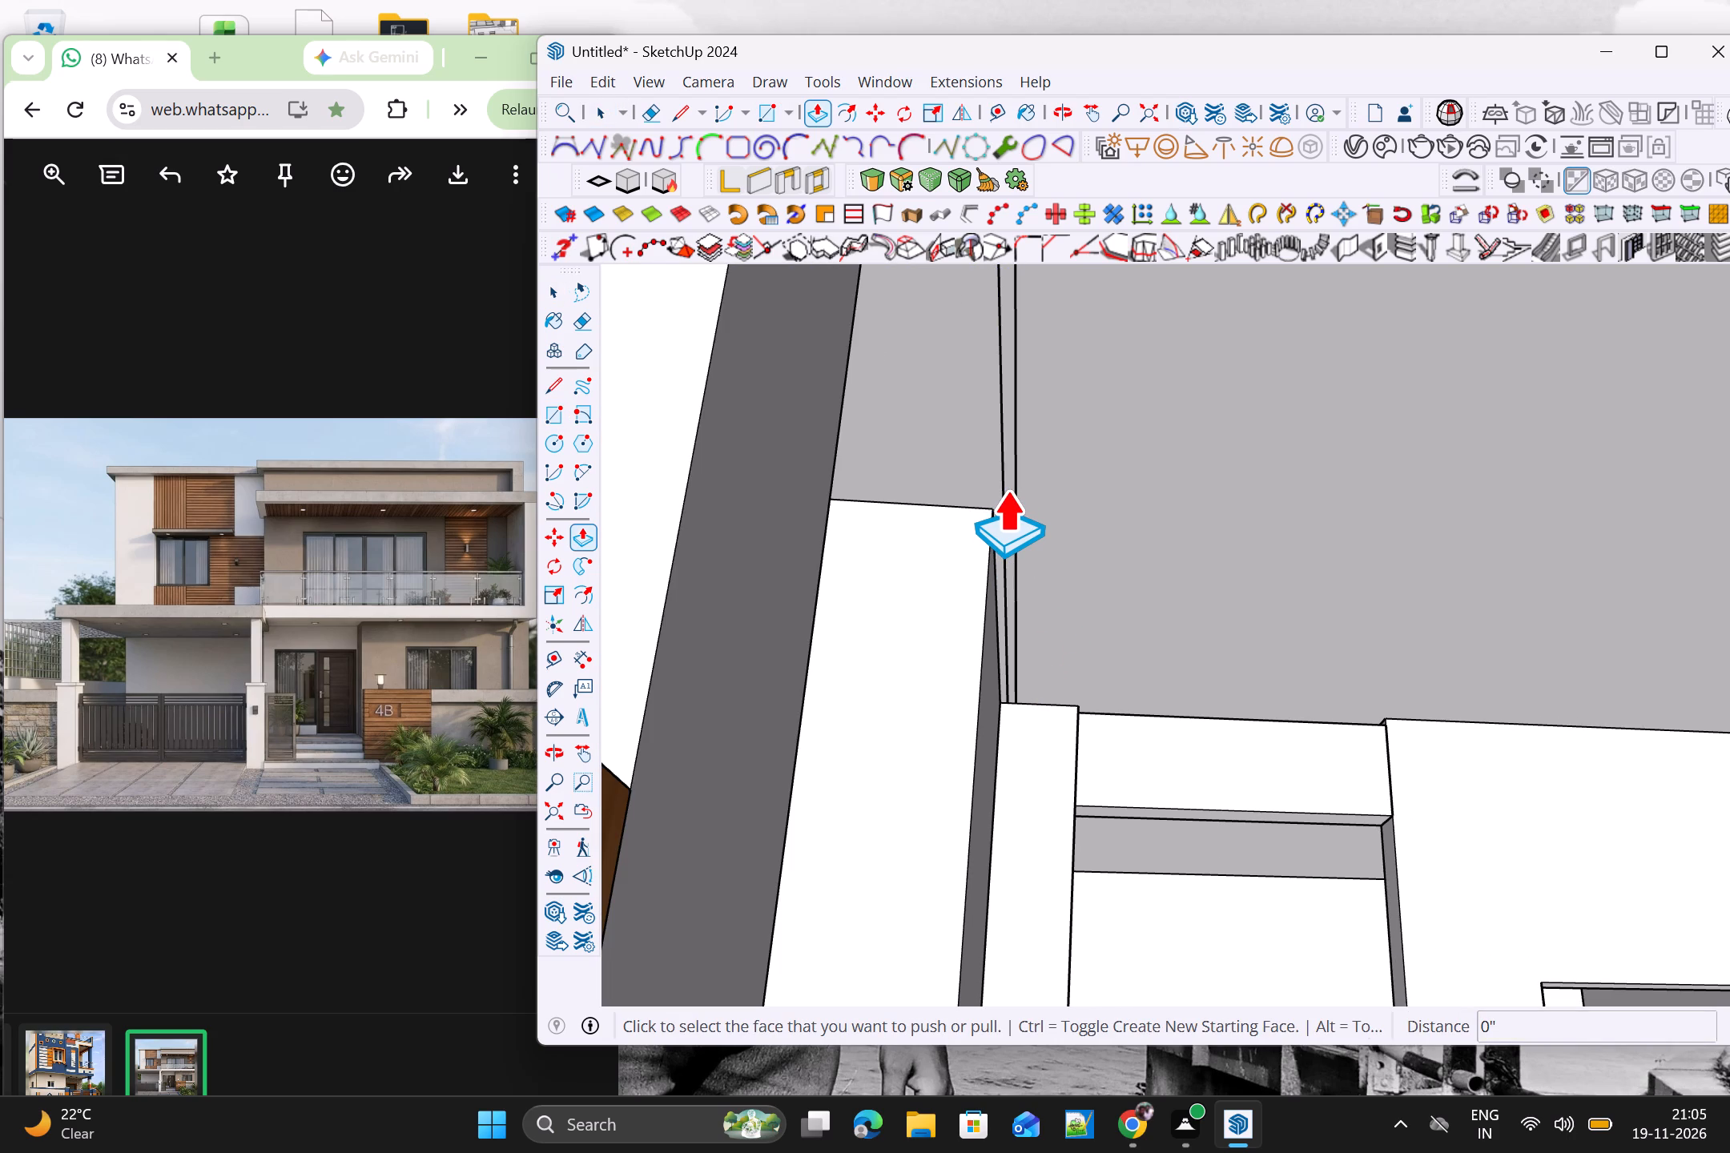
Extrude the thin ceiling strip 1" down from the roof slab's underside with Push/Pull.
scroll(1009, 446, "up", 8)
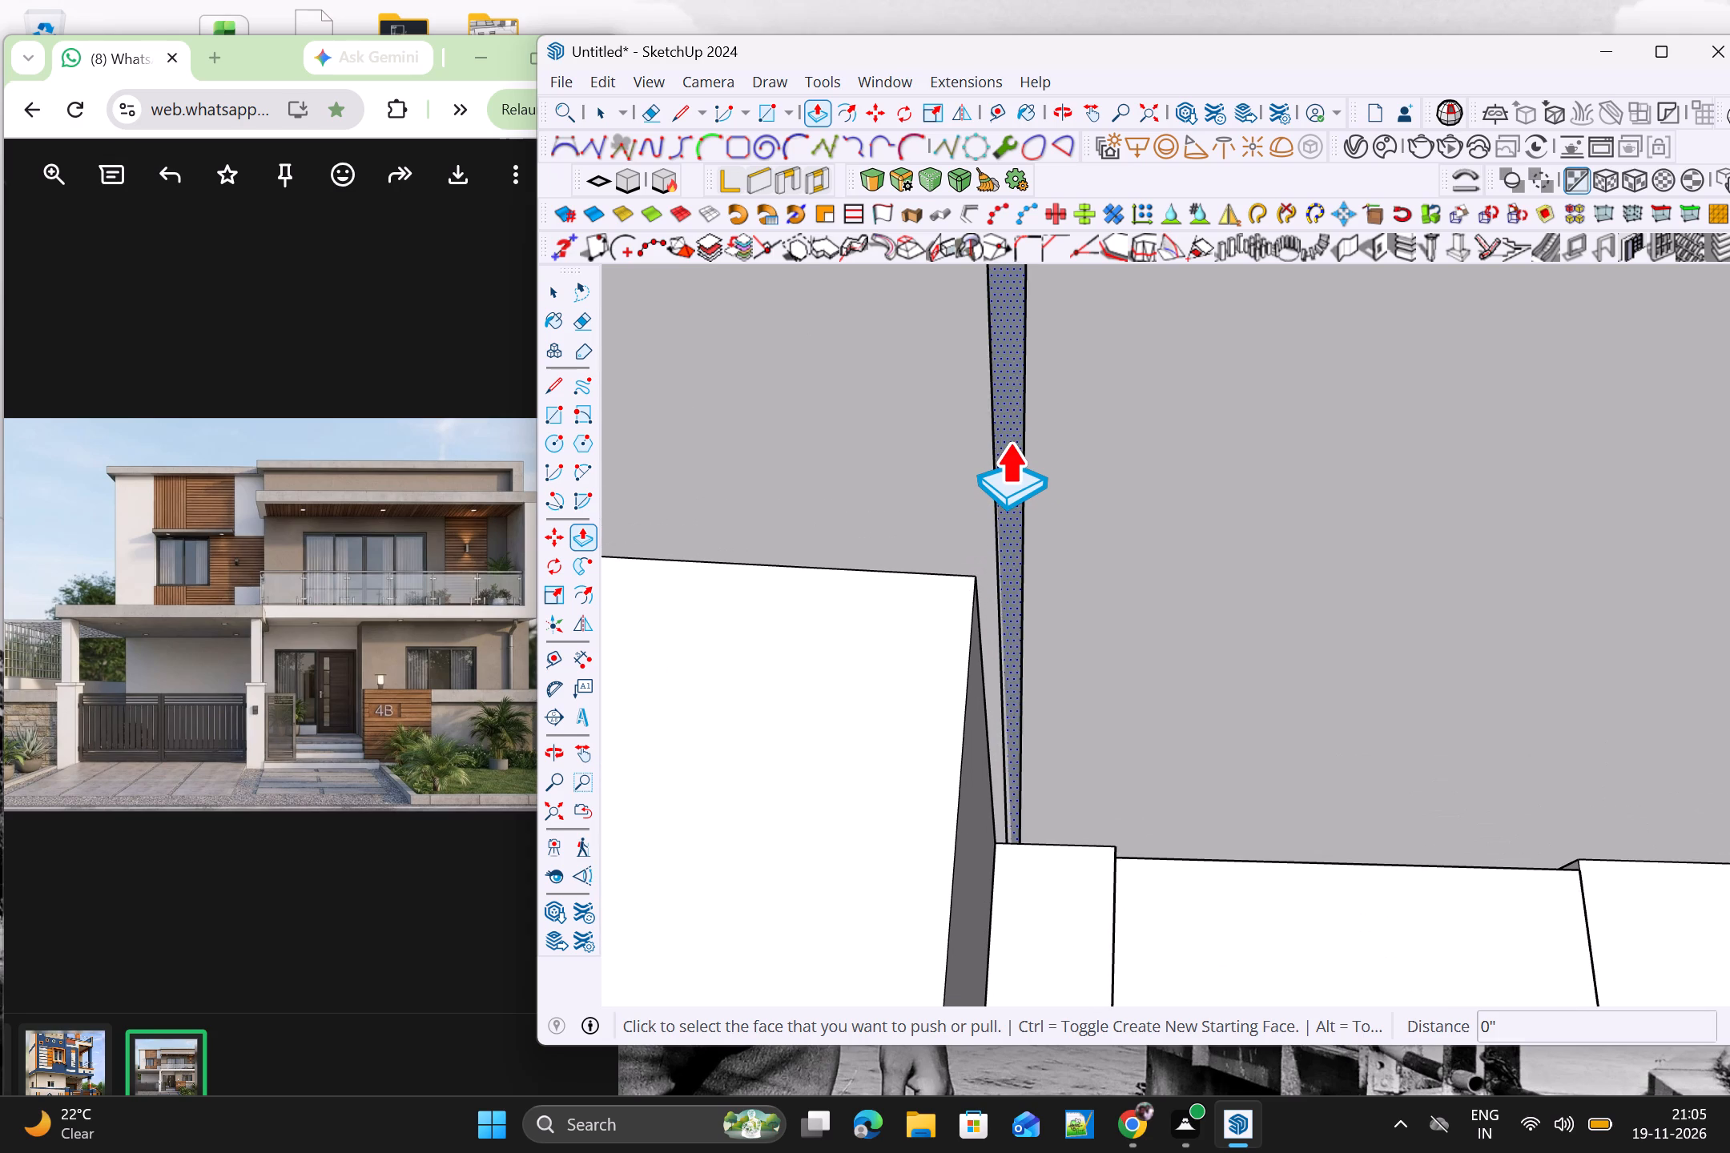
left_click_drag(1009, 440, 1009, 448)
key("1")
key("shift+quotedbl")
key("Return")
key("space")
Select all connected geometry of the ceiling strip and make it a group.
middle_click_drag(1028, 476, 942, 539)
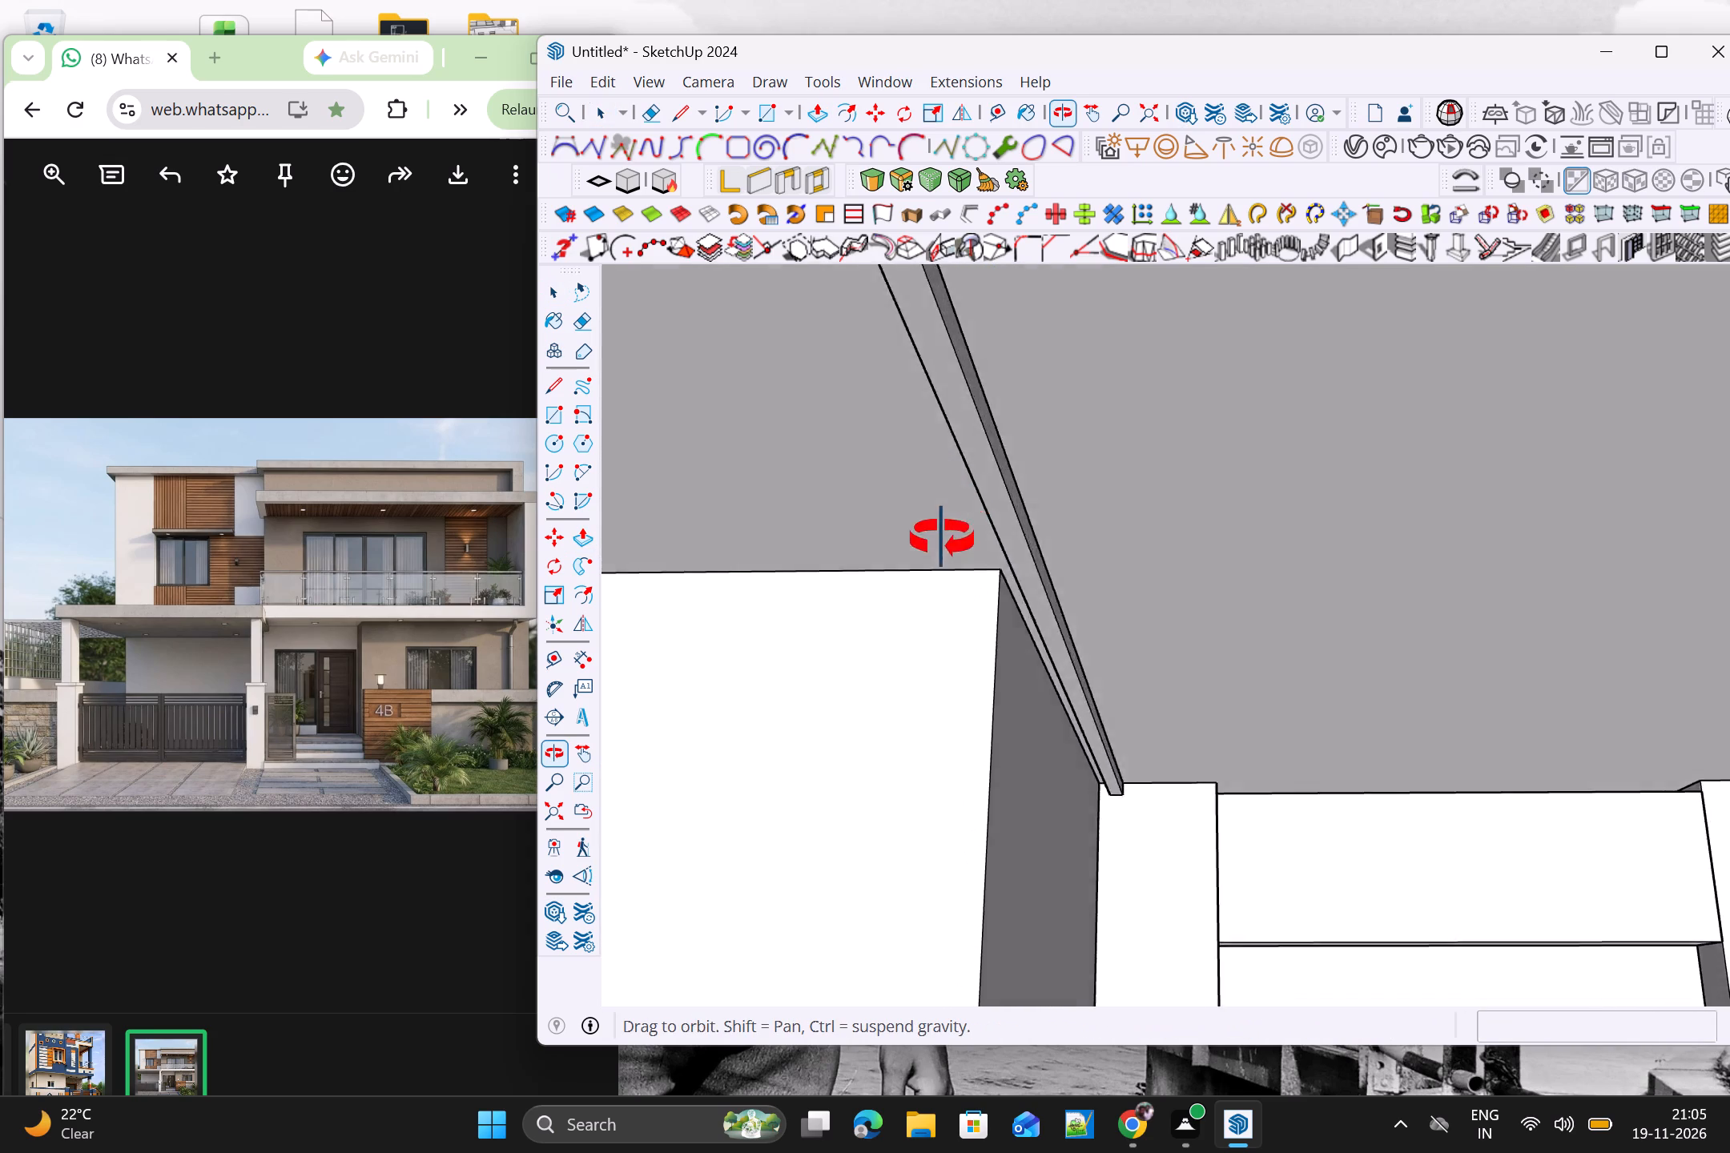
middle_click_drag(942, 539, 968, 674)
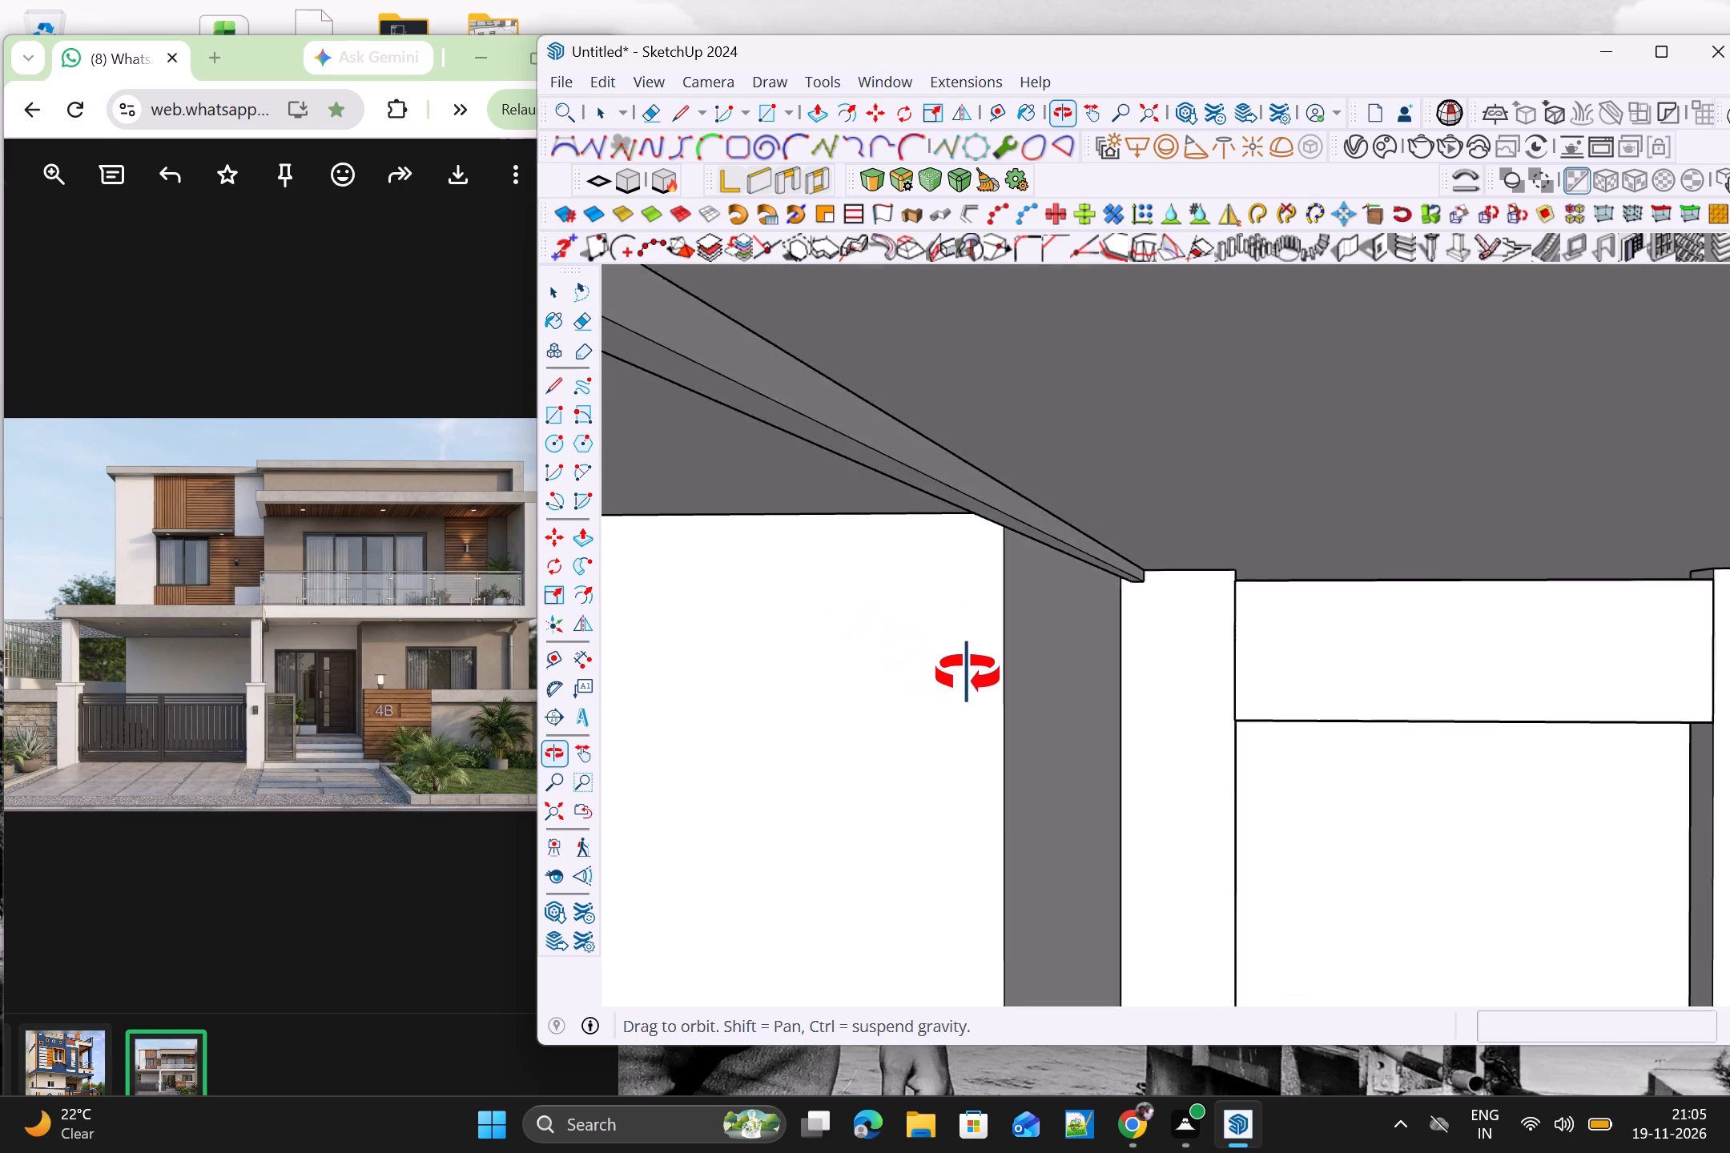
middle_click_drag(968, 674, 1020, 627)
triple_click(976, 445)
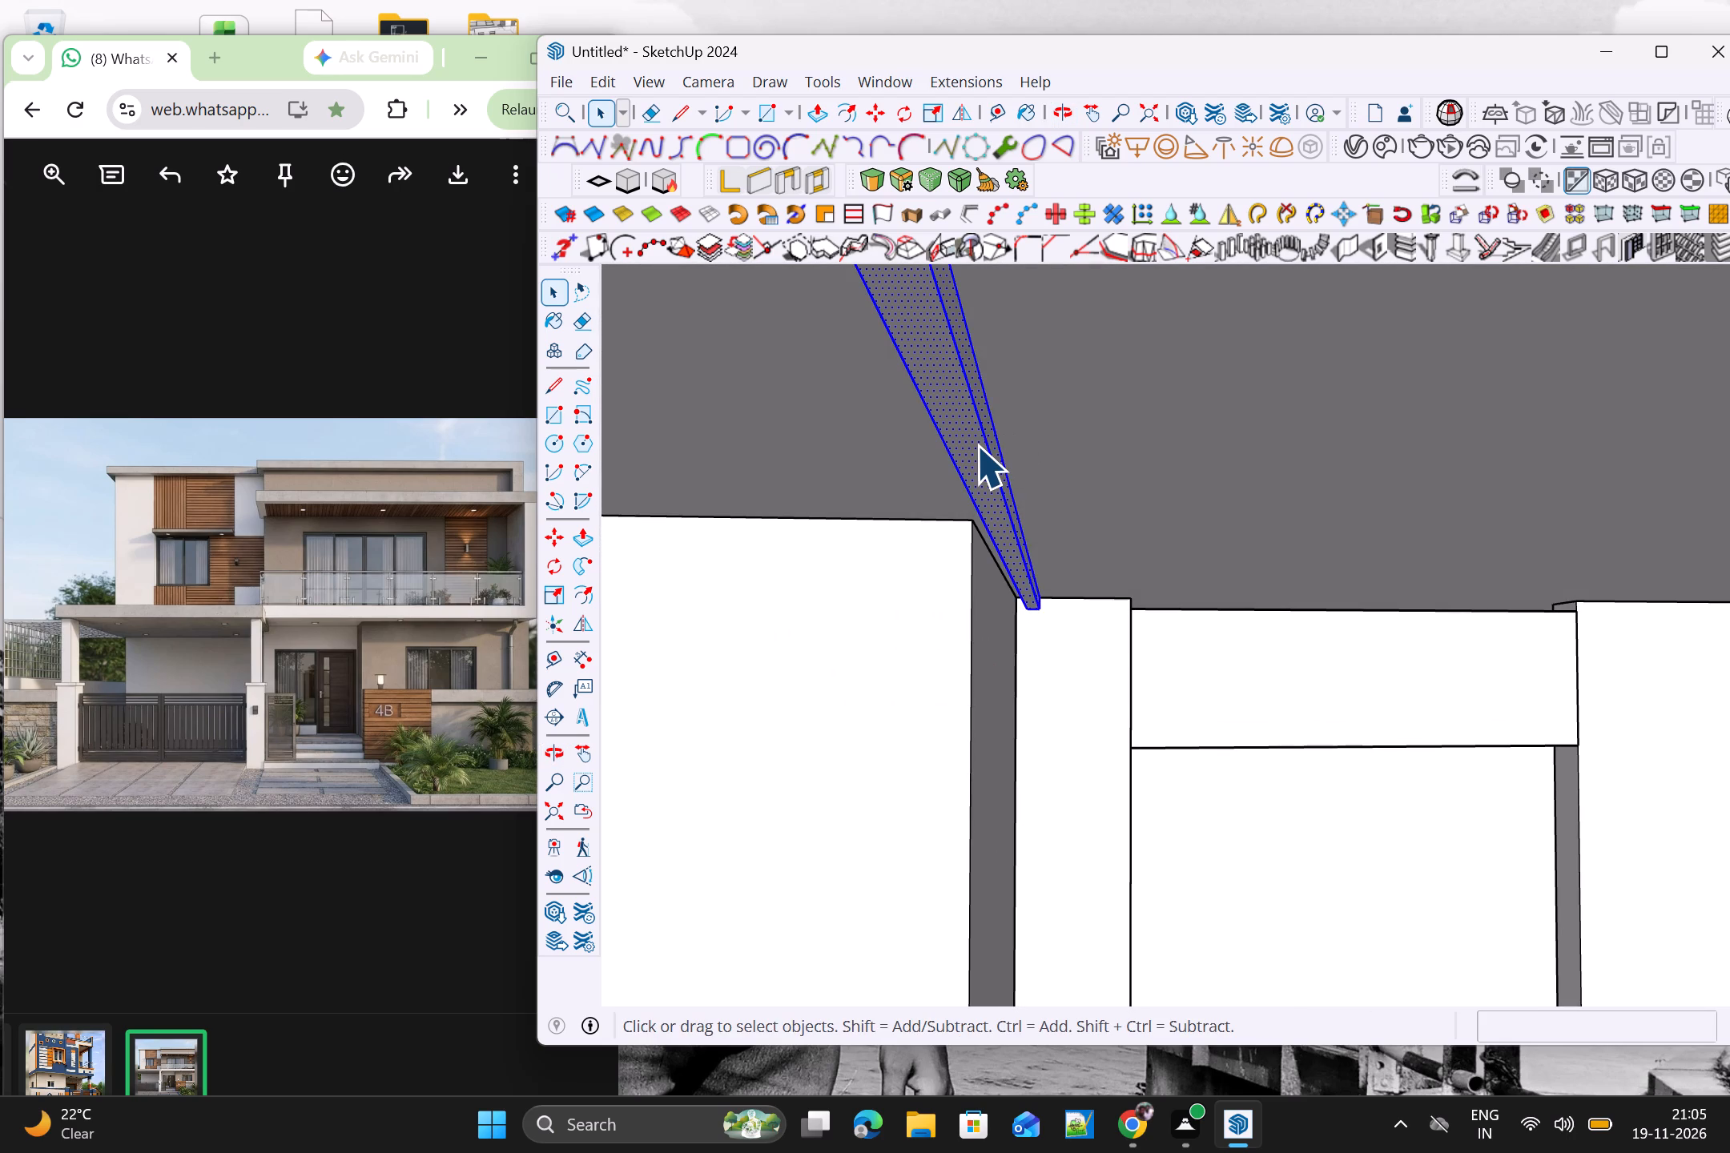
right_click(976, 444)
left_click(1082, 661)
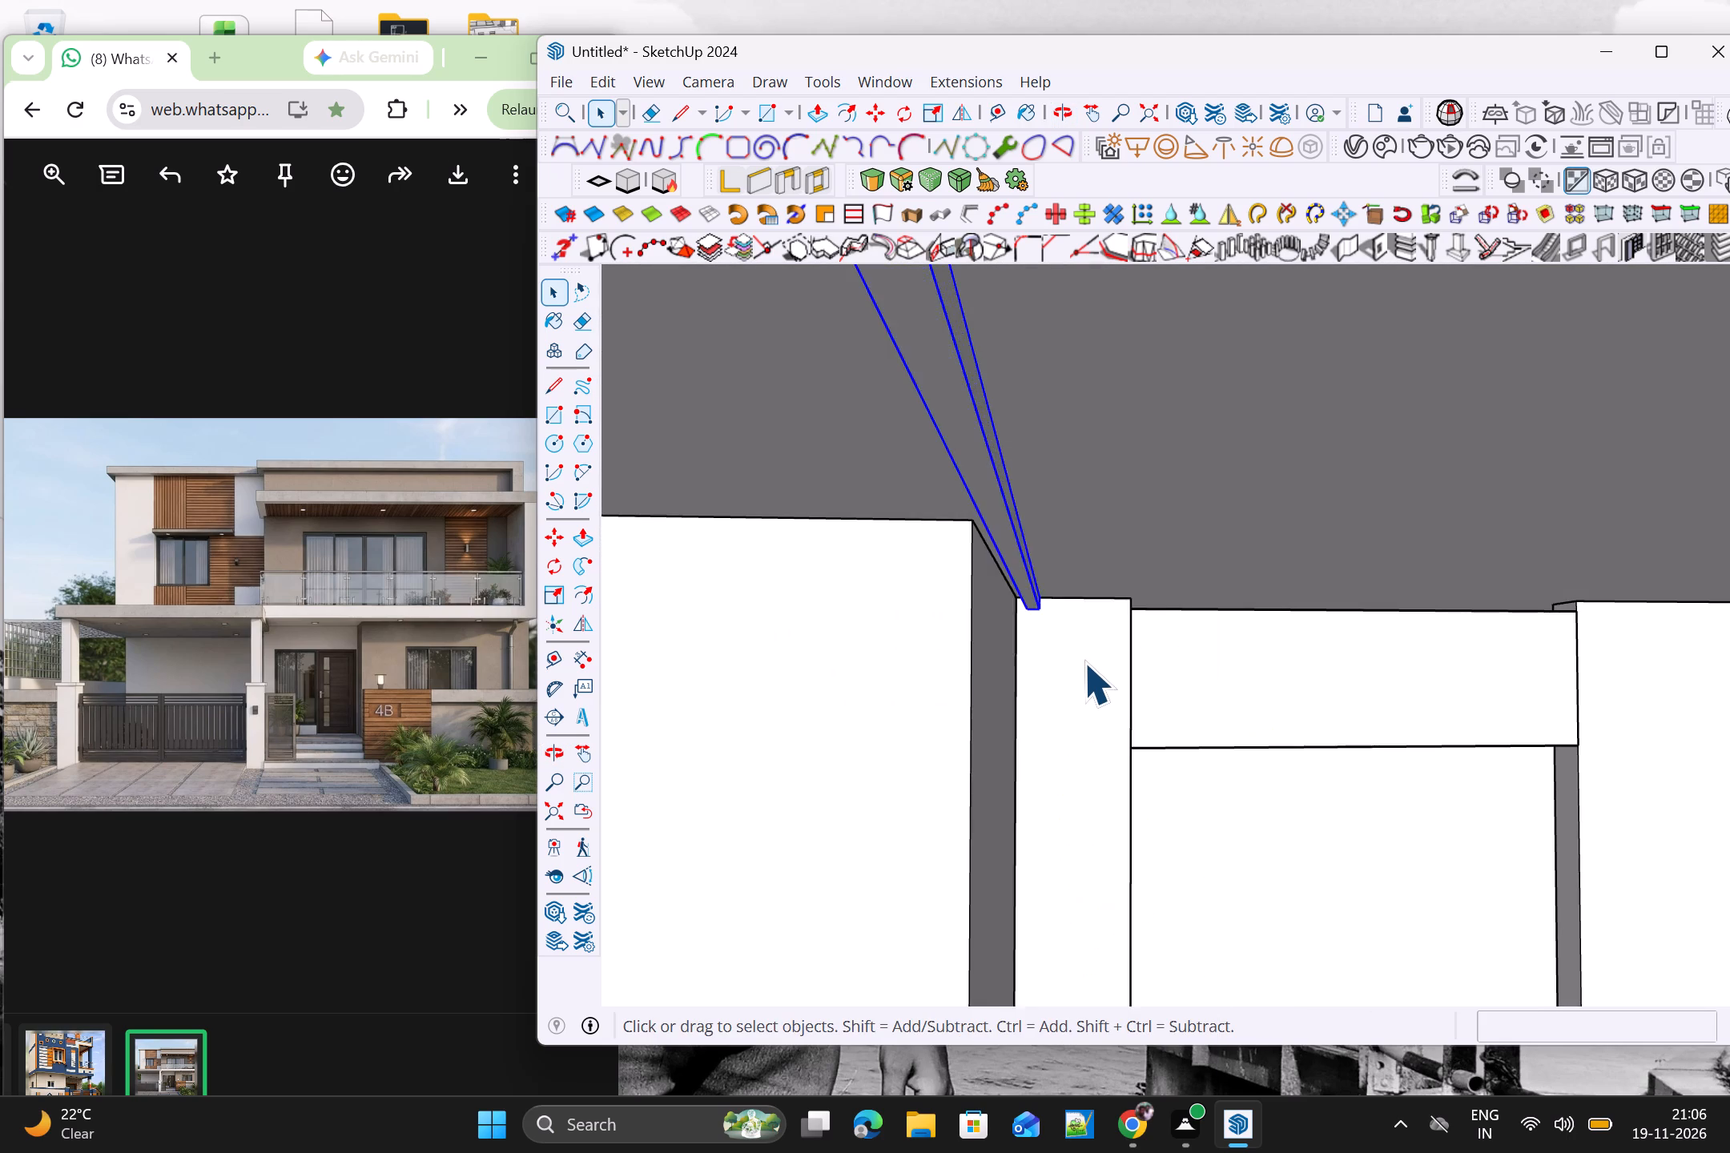
Copy the grouped ceiling strip about 9' 8 9/16" along the red axis to the balcony's far side wall, beneath the roof slab.
scroll(1085, 664, "down", 11)
middle_click_drag(1125, 655, 1117, 732)
key("m")
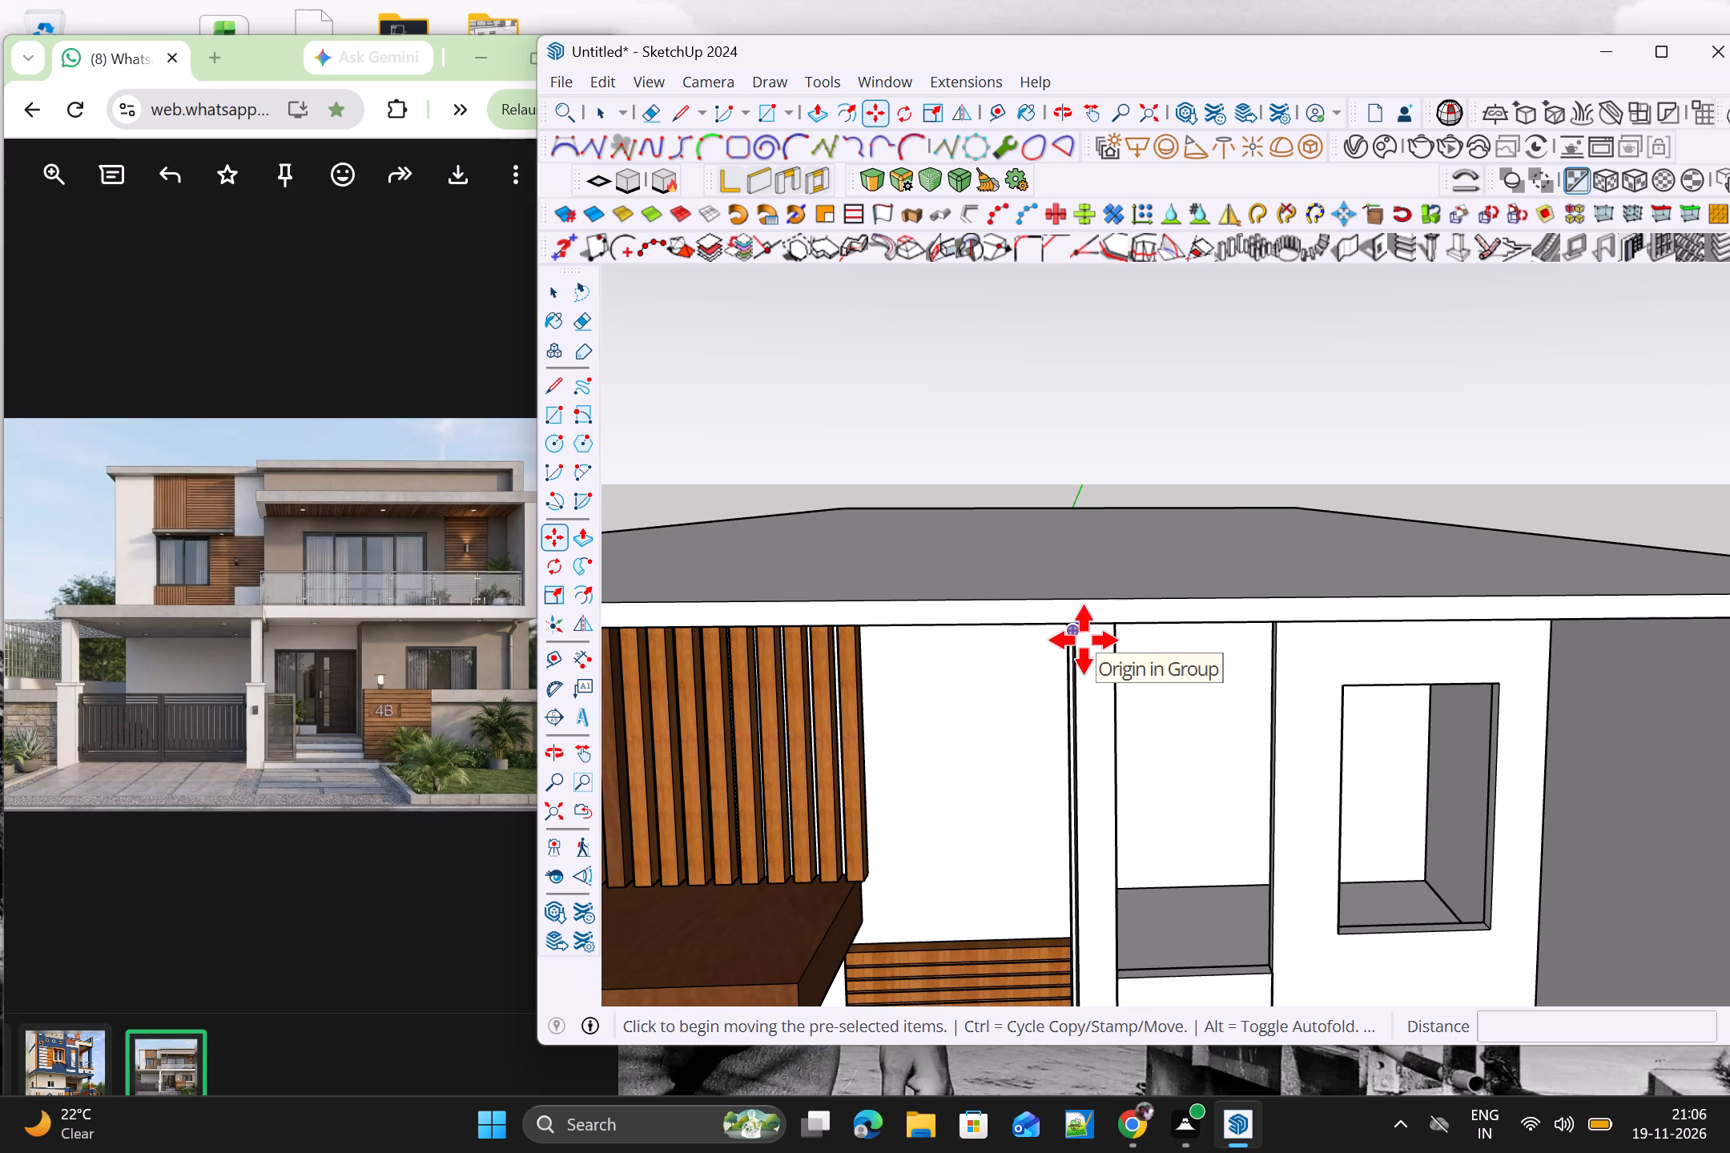
left_click(1086, 640)
scroll(1198, 642, "down", 4)
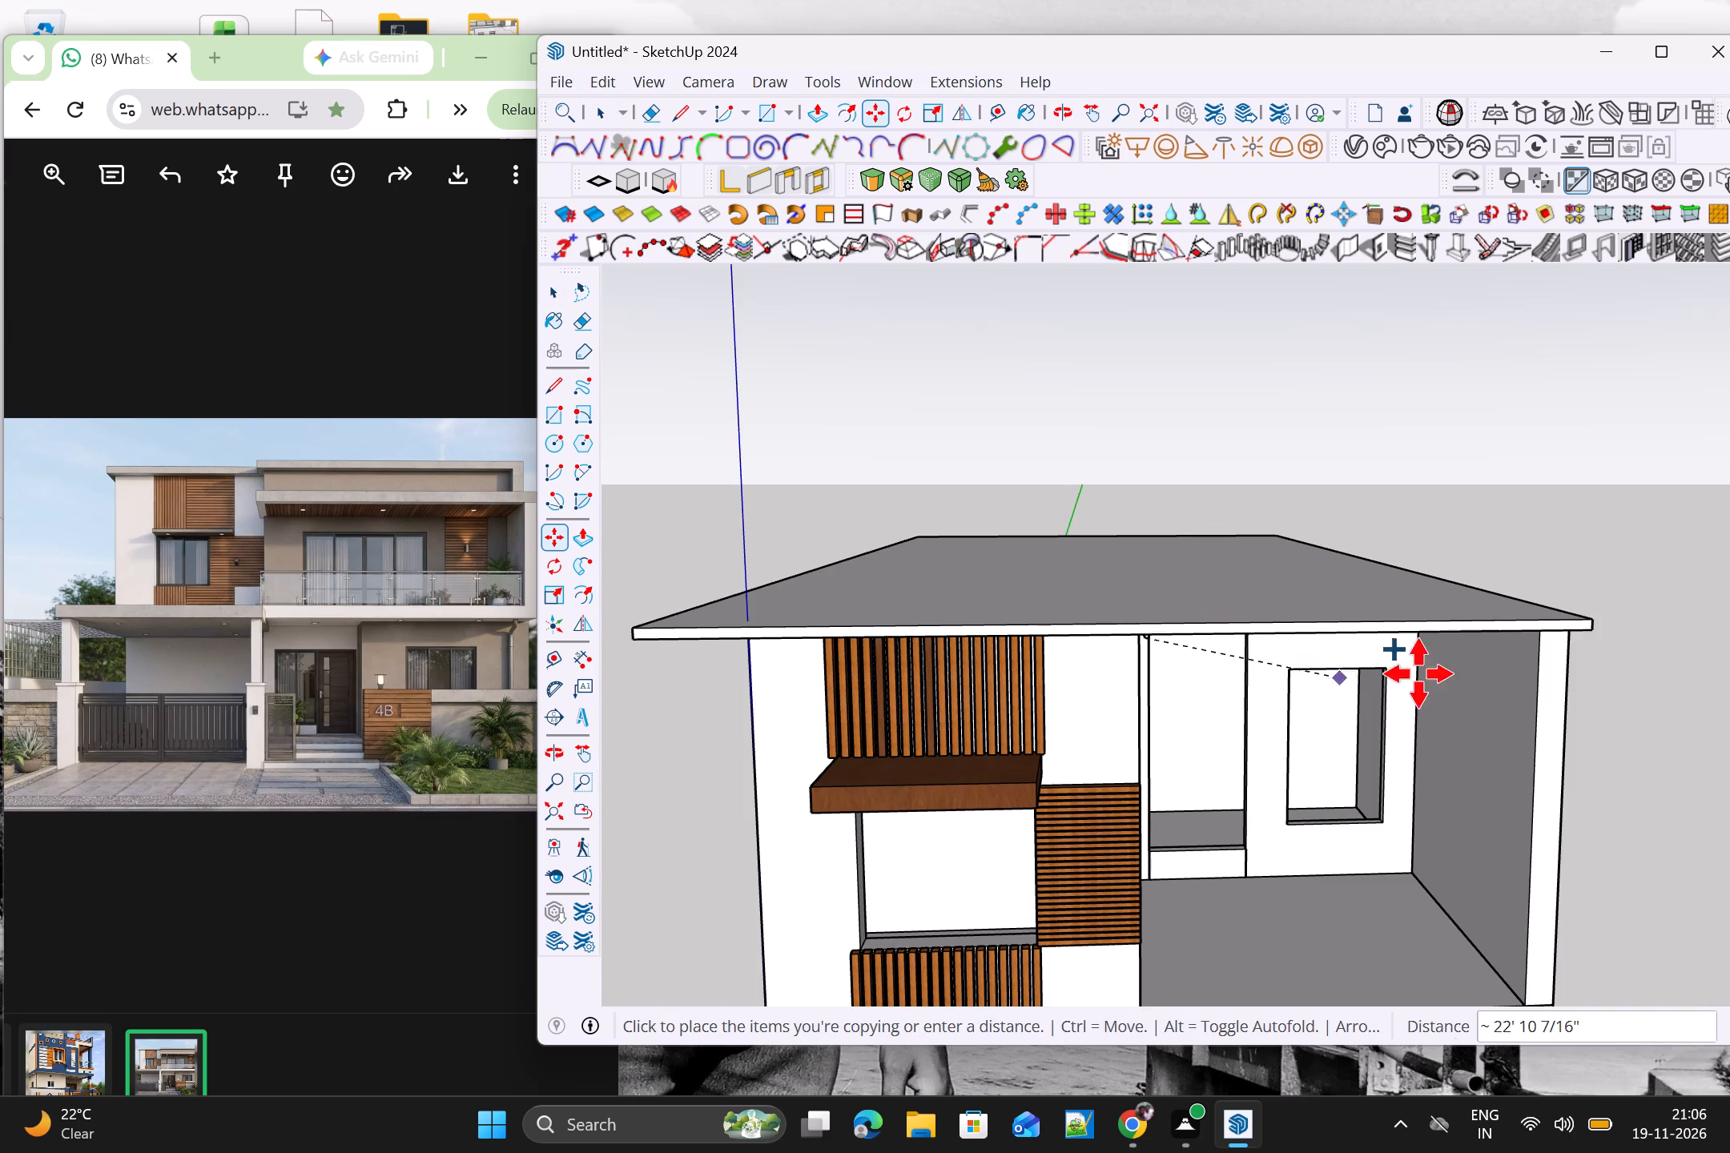
scroll(1526, 658, "up", 11)
middle_click_drag(1548, 637, 1548, 638)
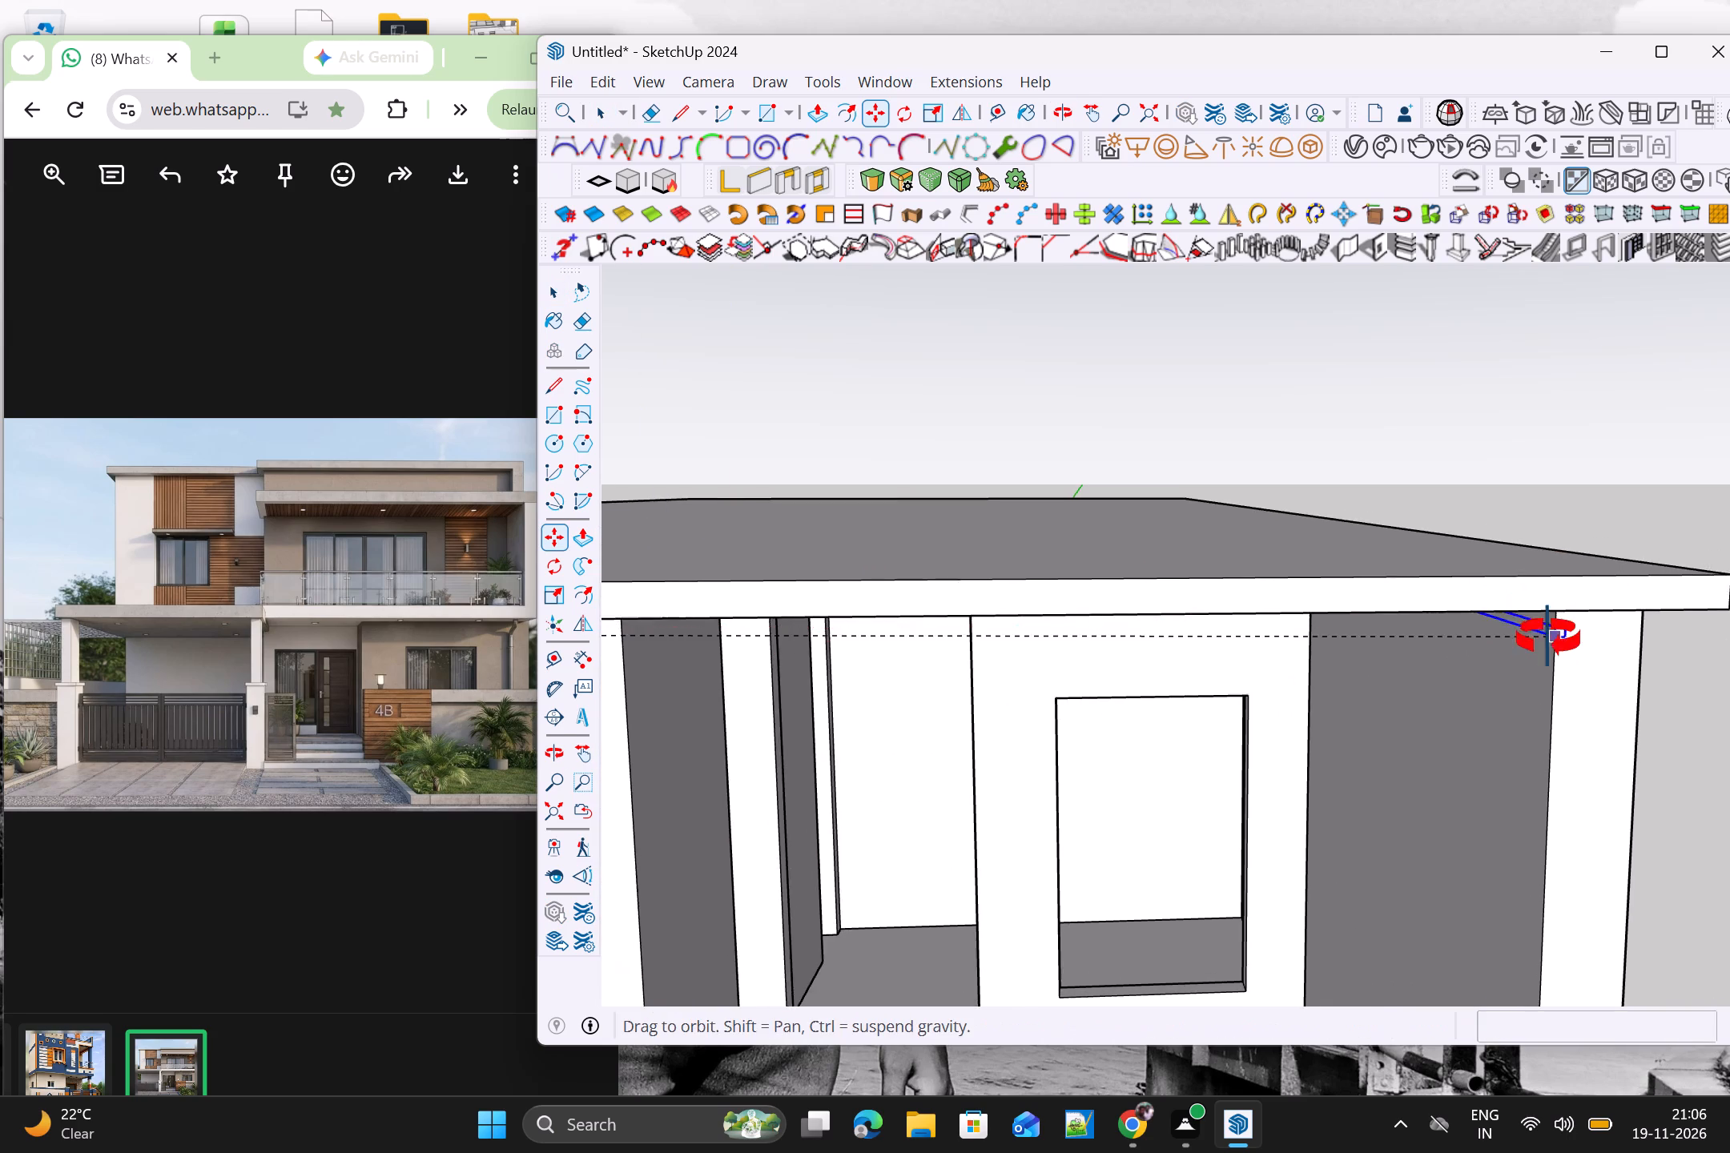
middle_click_drag(1548, 638, 1551, 576)
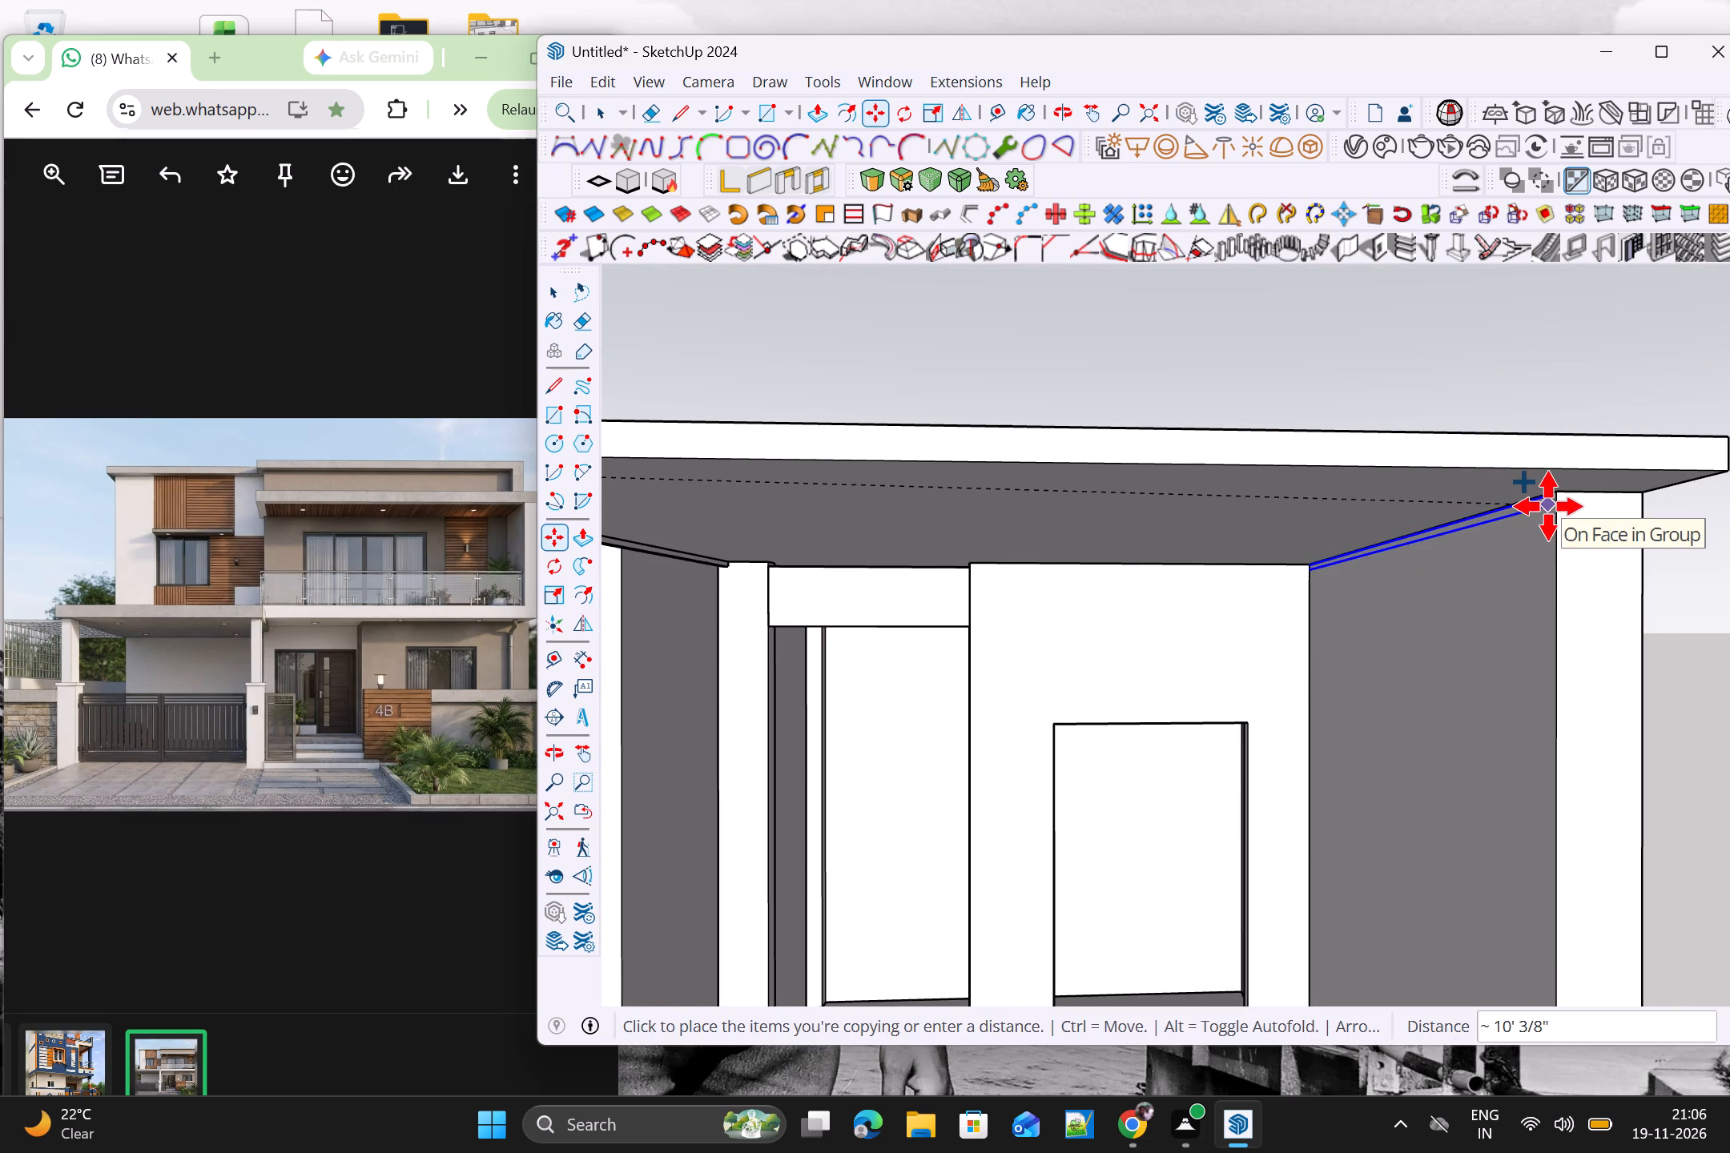
scroll(1539, 506, "up", 3)
middle_click_drag(1499, 523, 1382, 548)
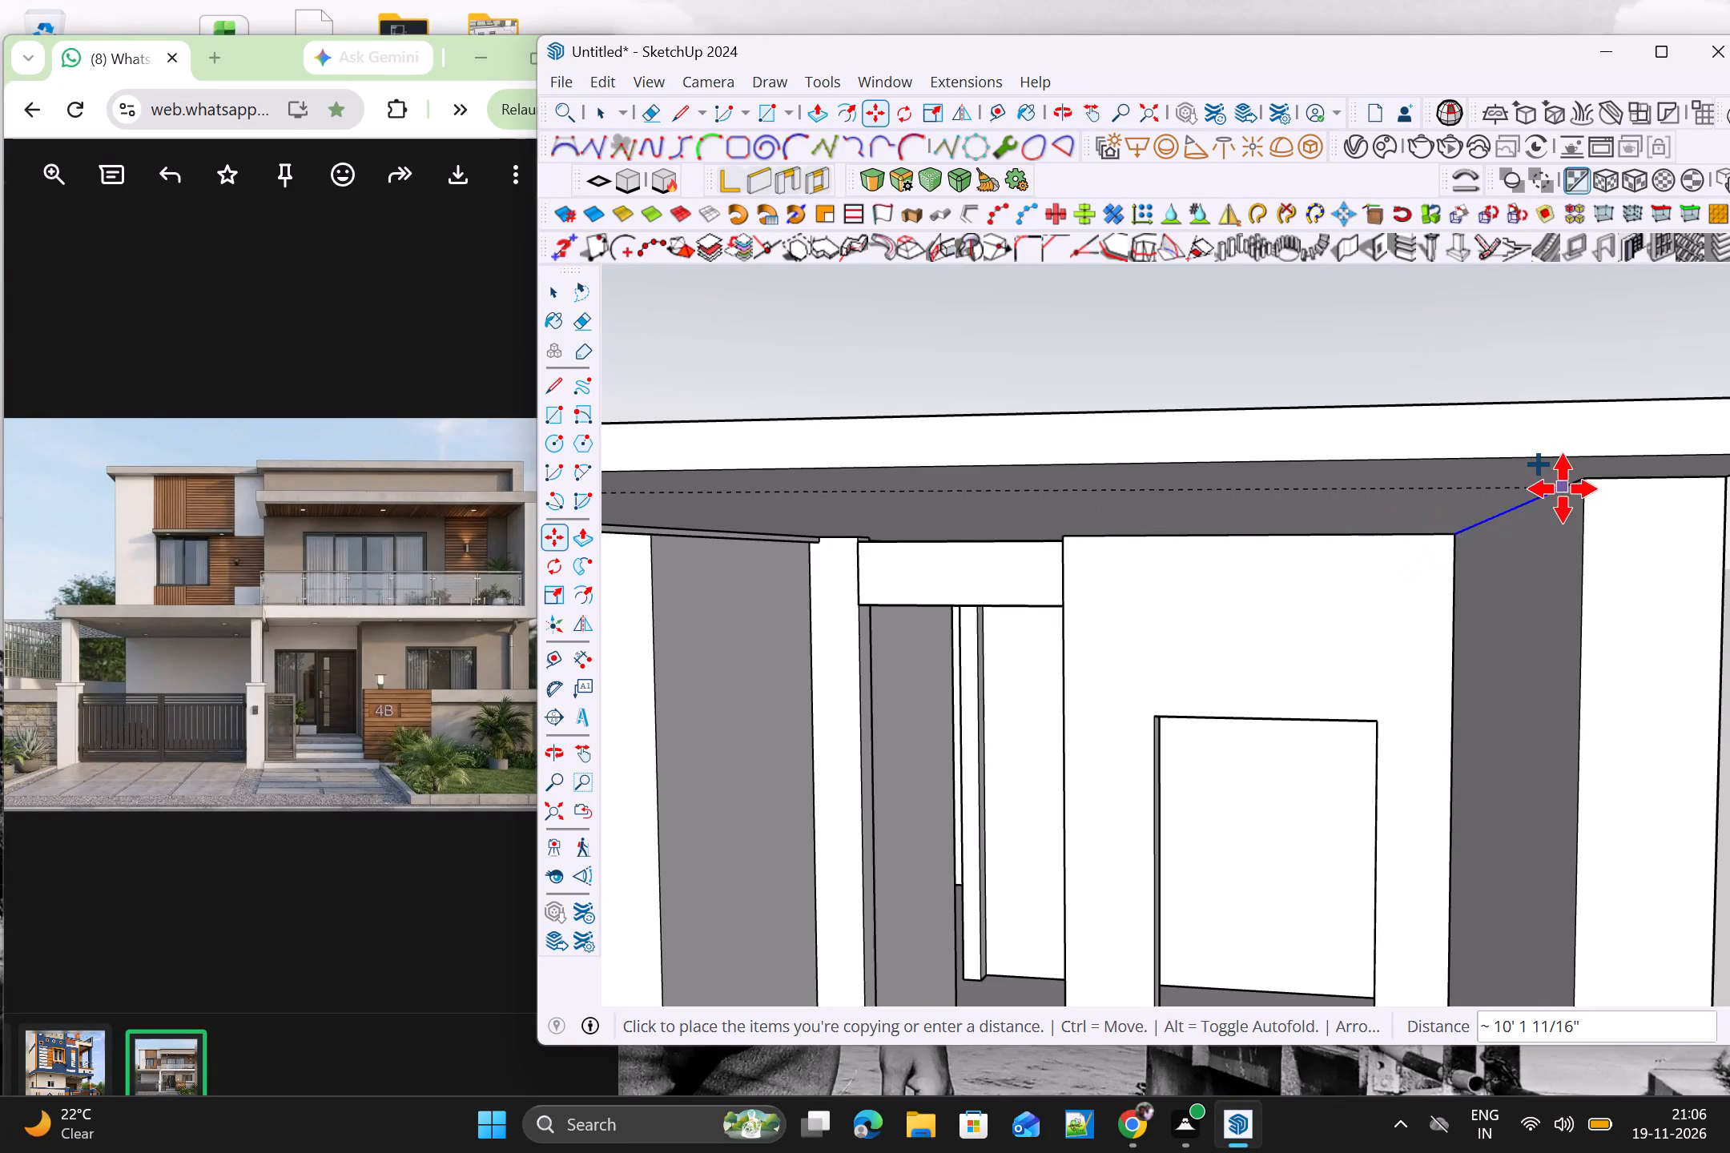
scroll(1466, 522, "down", 4)
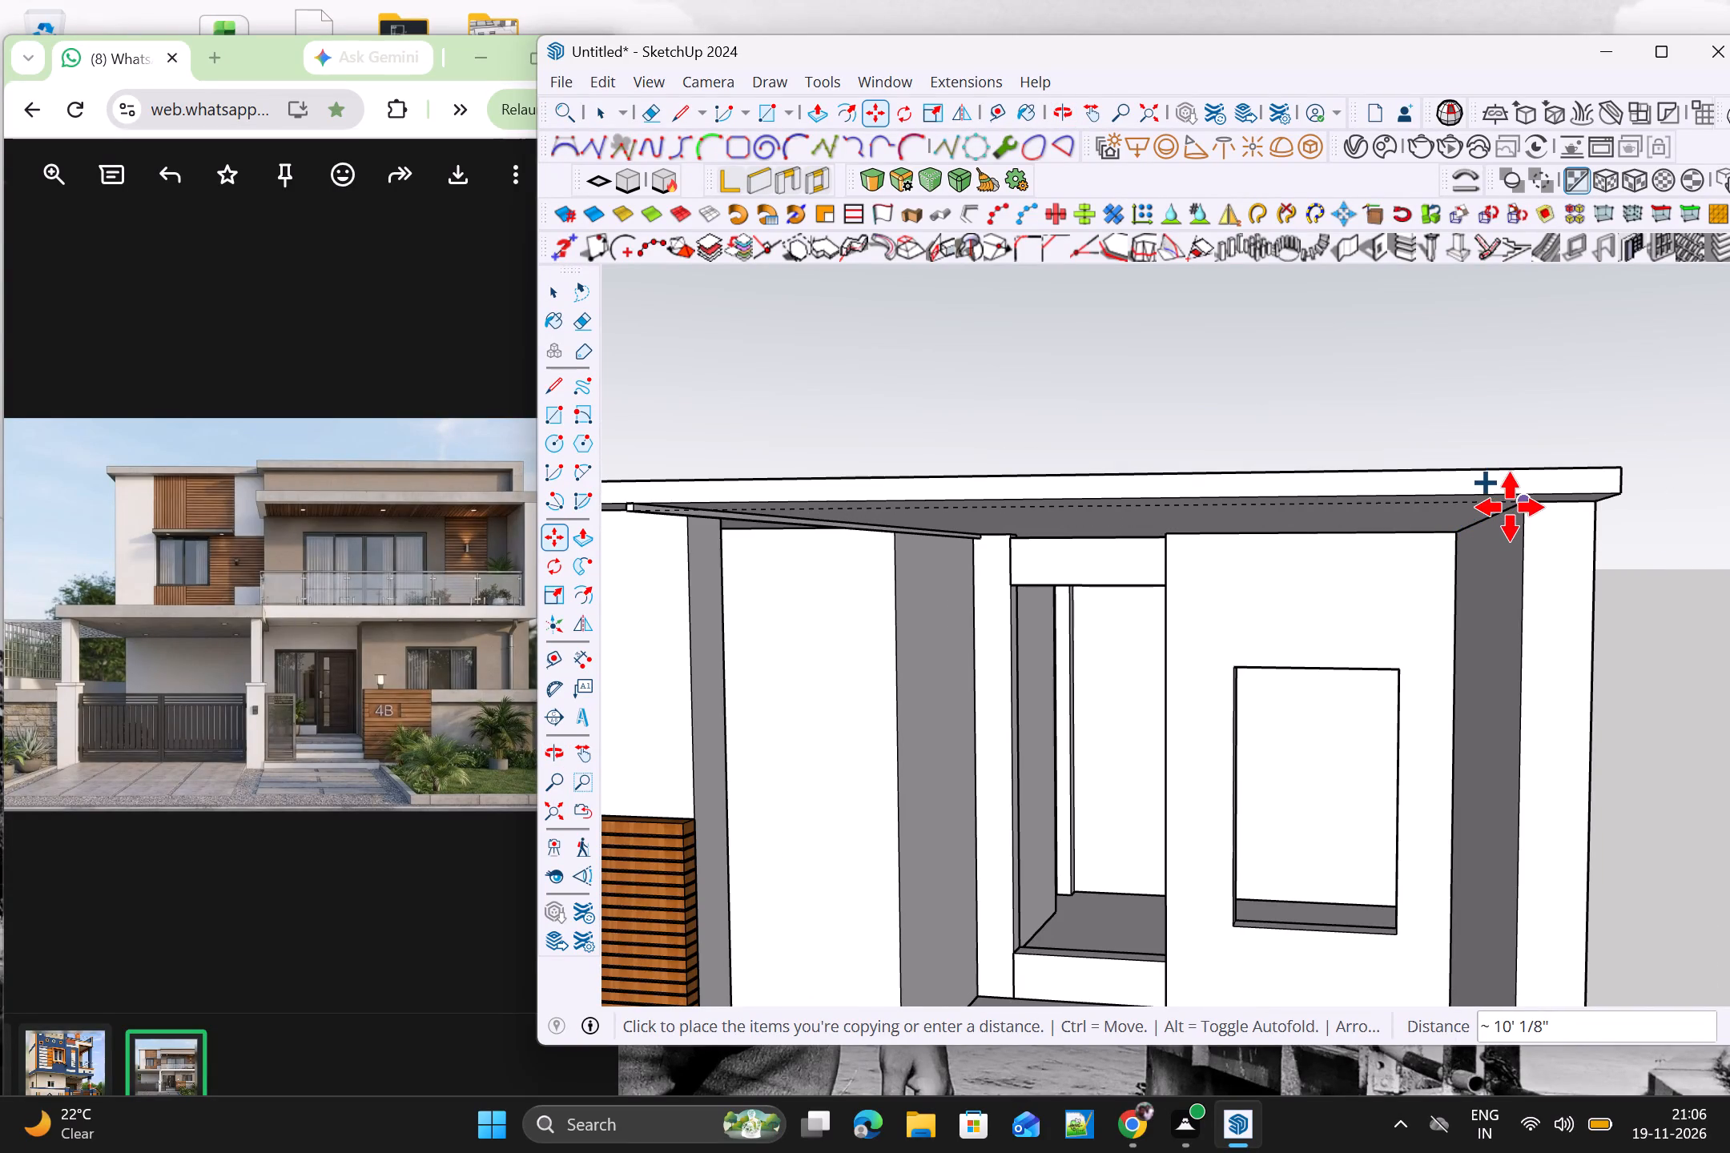
scroll(1504, 508, "up", 3)
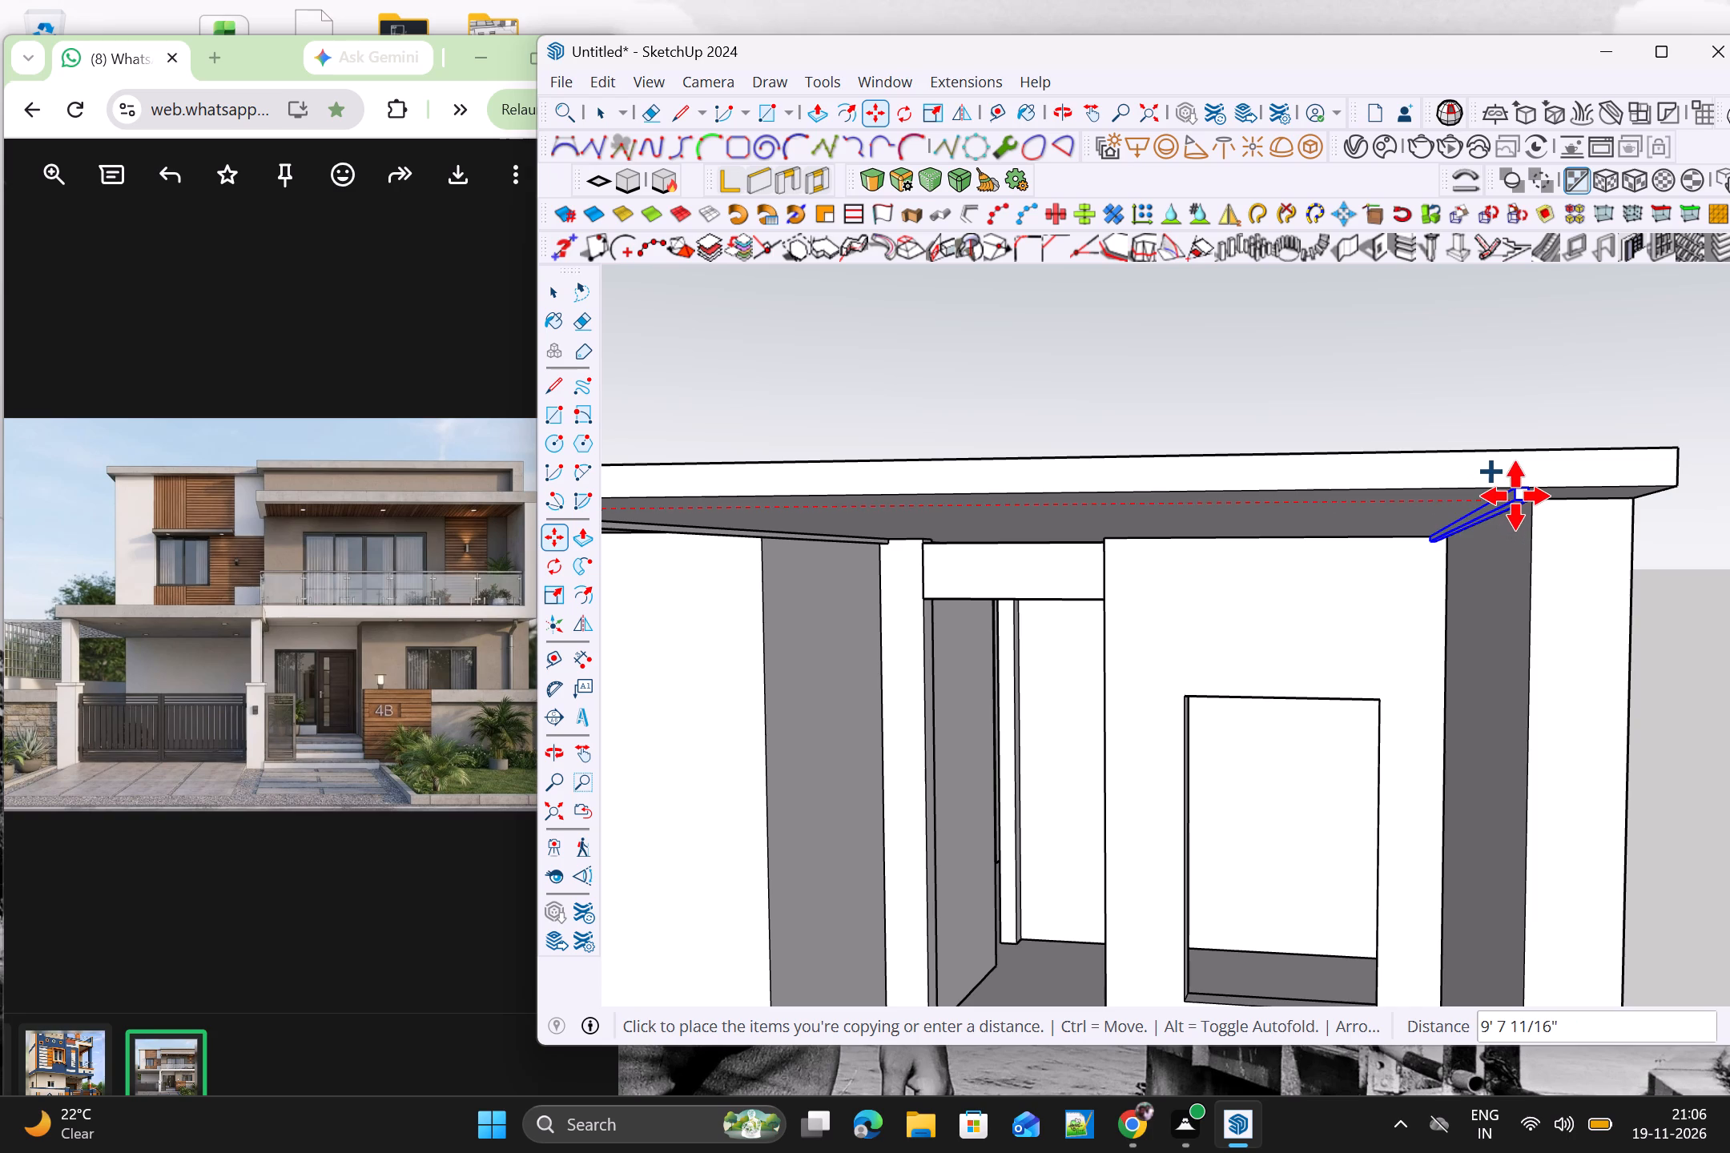
scroll(1520, 496, "up", 2)
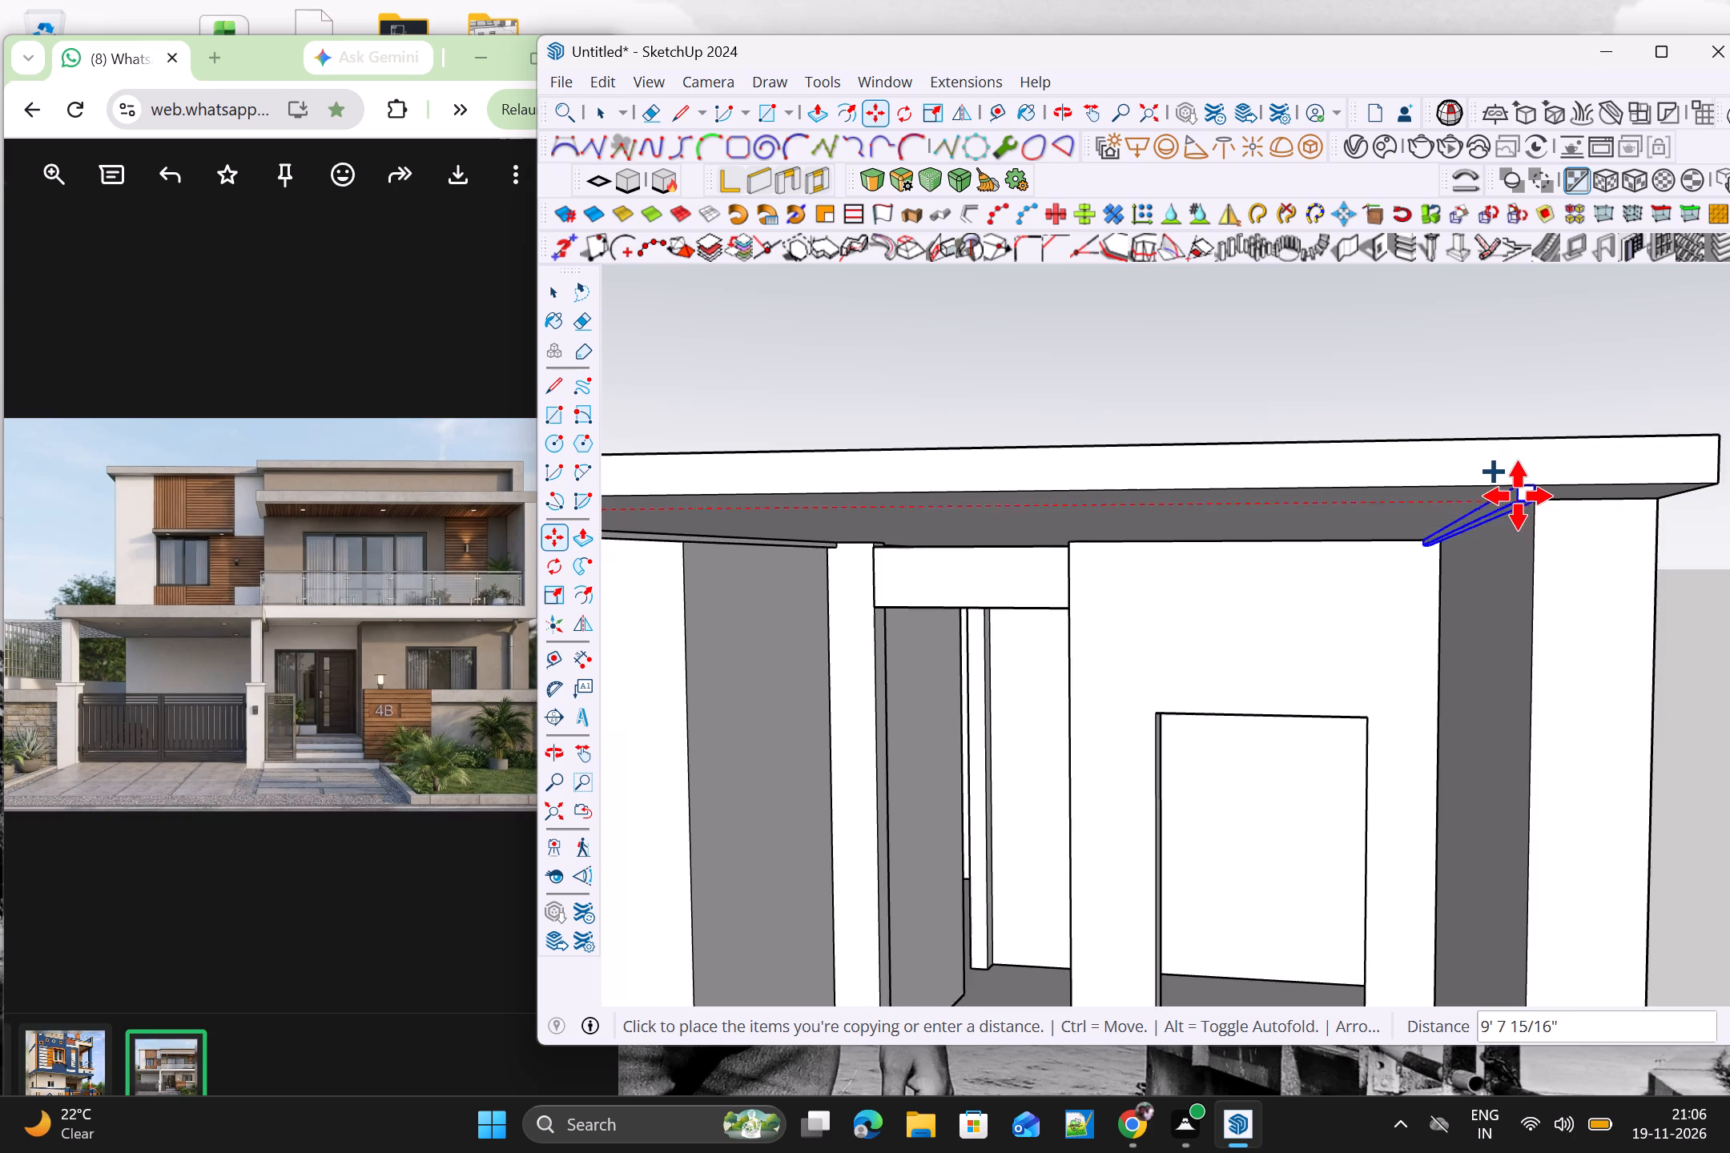
middle_click_drag(1511, 512, 1428, 547)
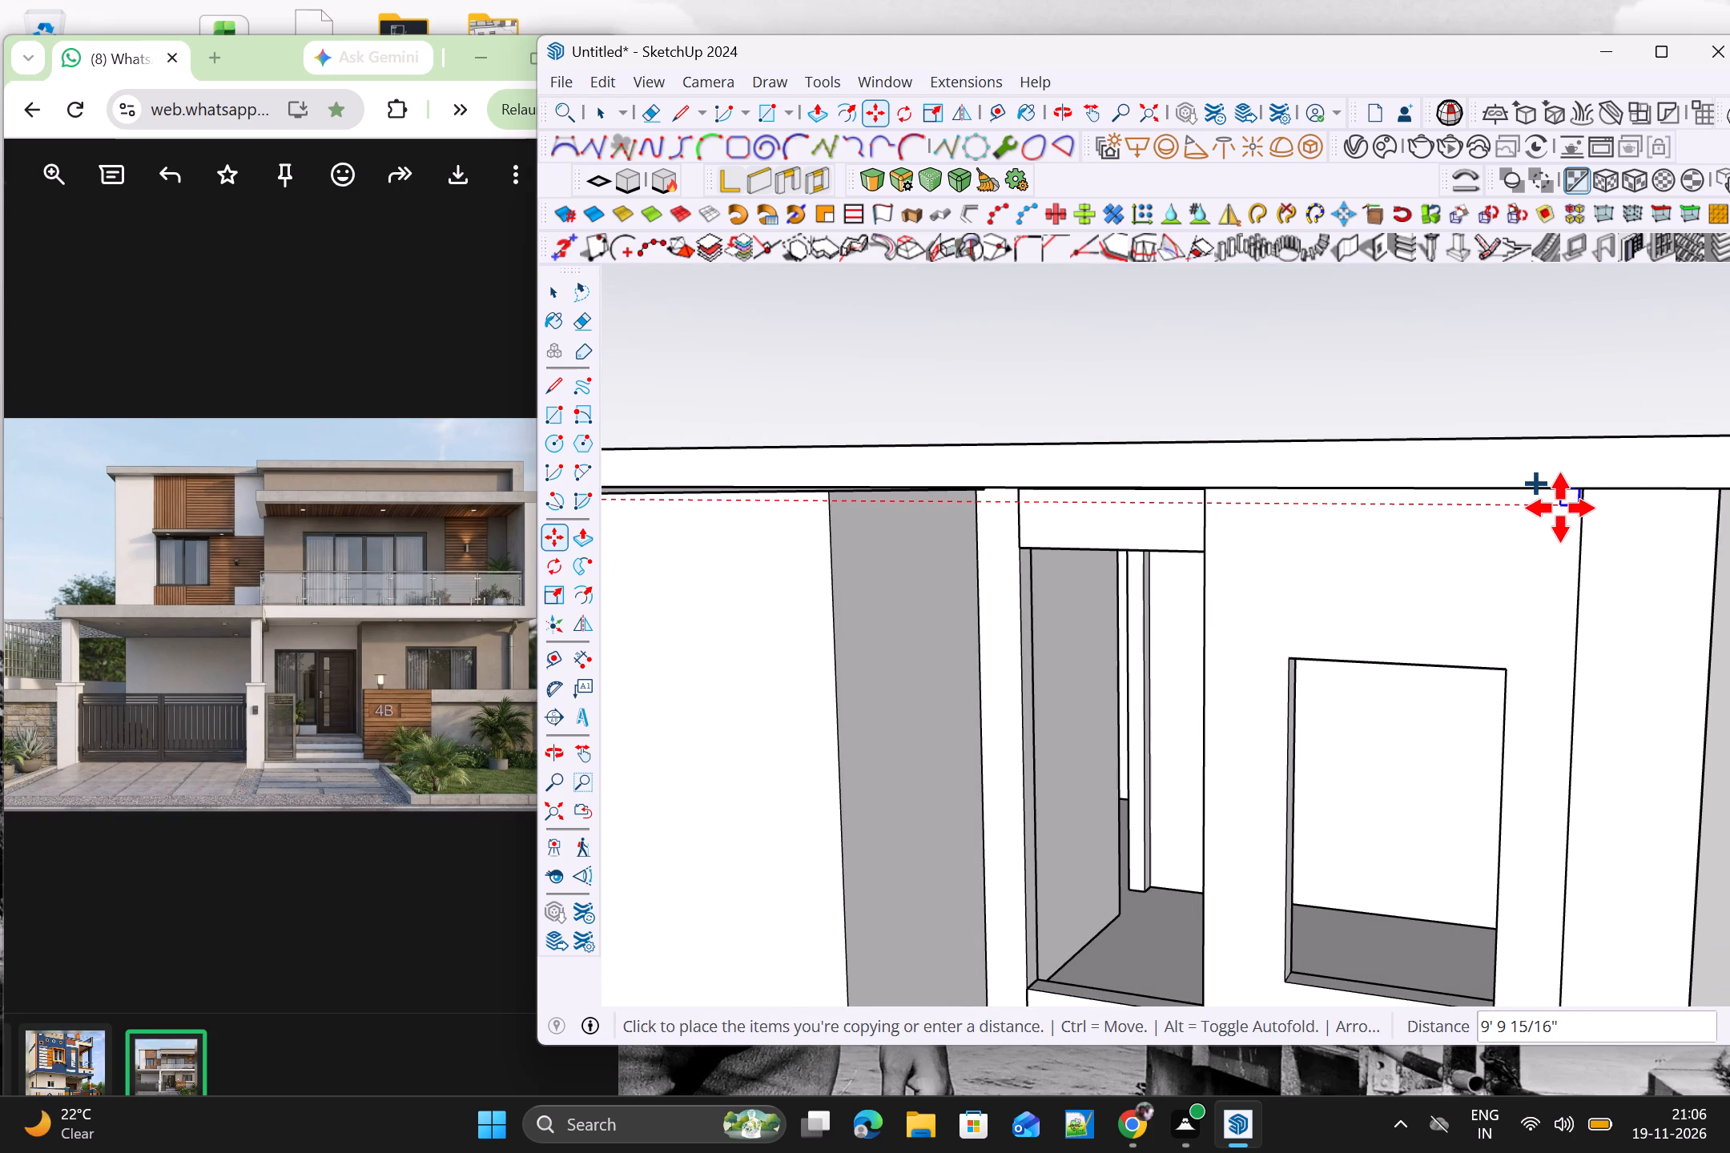
scroll(1569, 507, "up", 2)
middle_click_drag(1563, 505, 1597, 506)
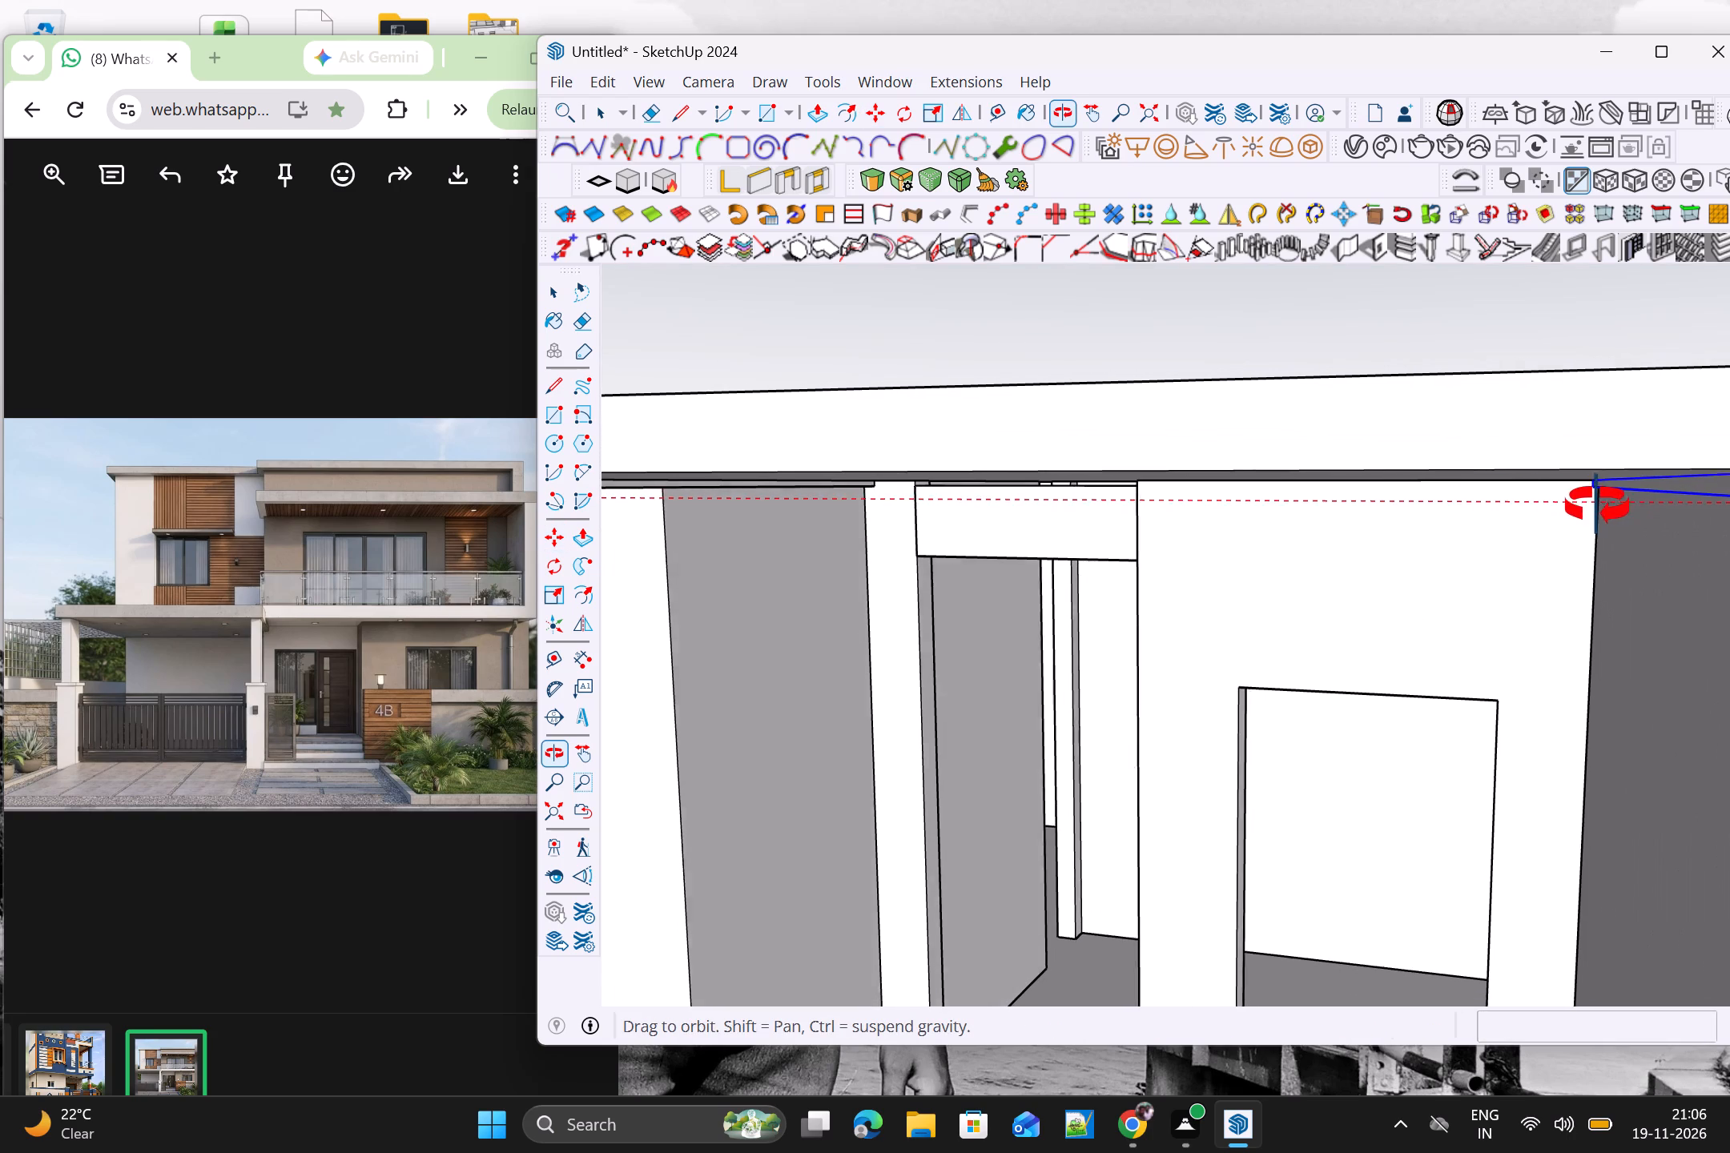
middle_click_drag(1597, 506, 1580, 507)
scroll(1574, 507, "down", 3)
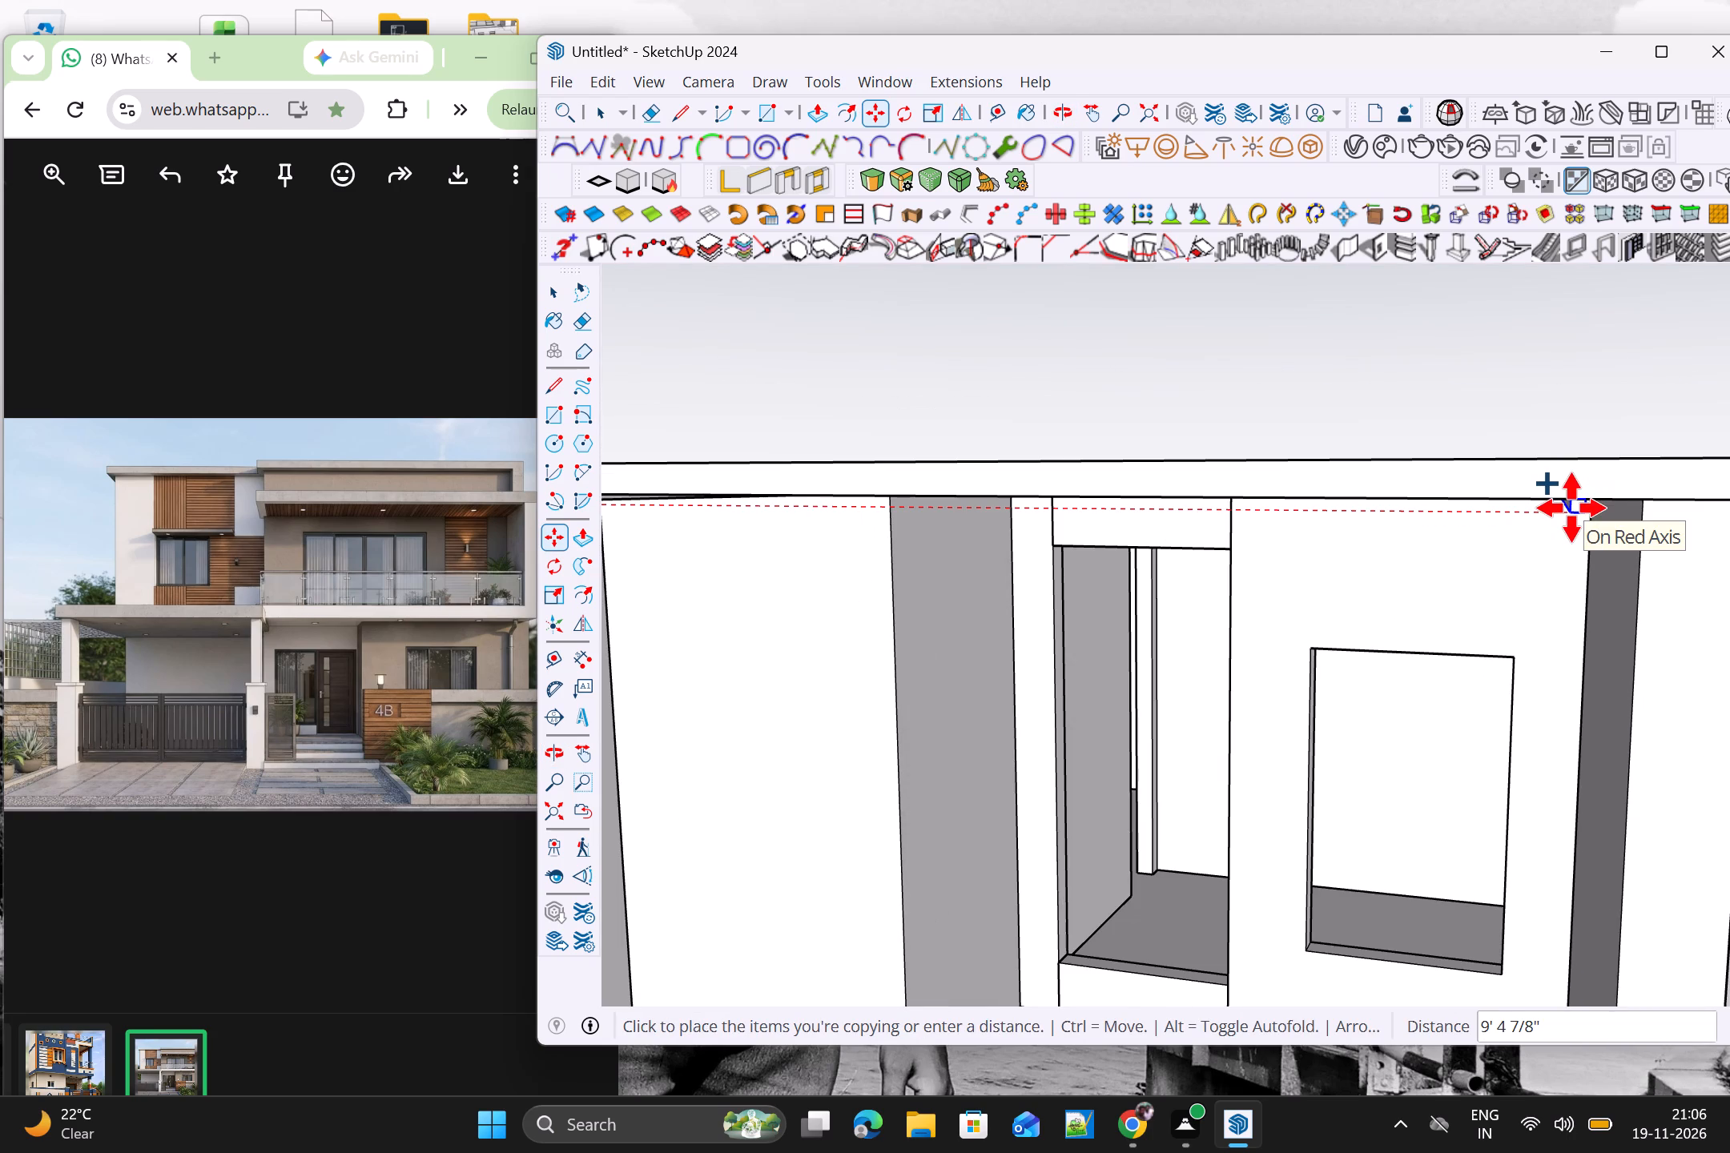
scroll(1571, 508, "down", 3)
scroll(1594, 508, "up", 2)
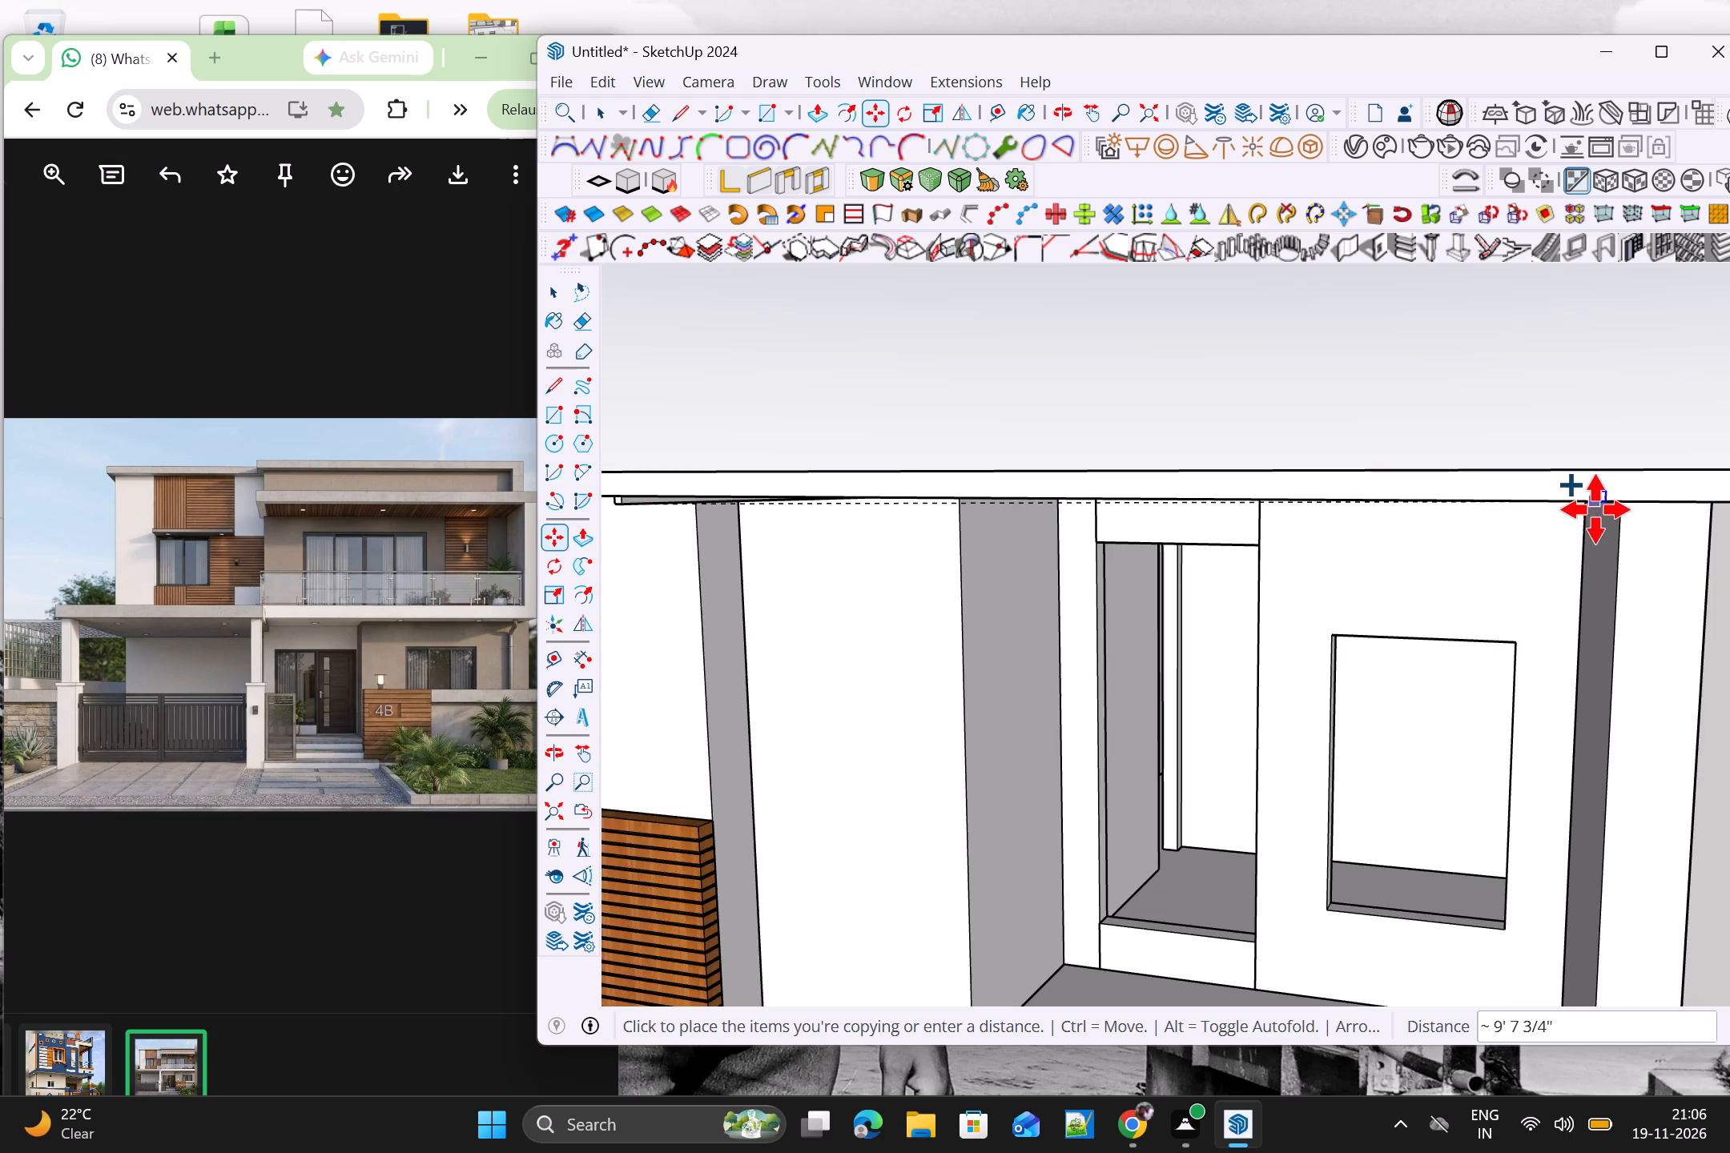
middle_click_drag(1600, 520, 1639, 457)
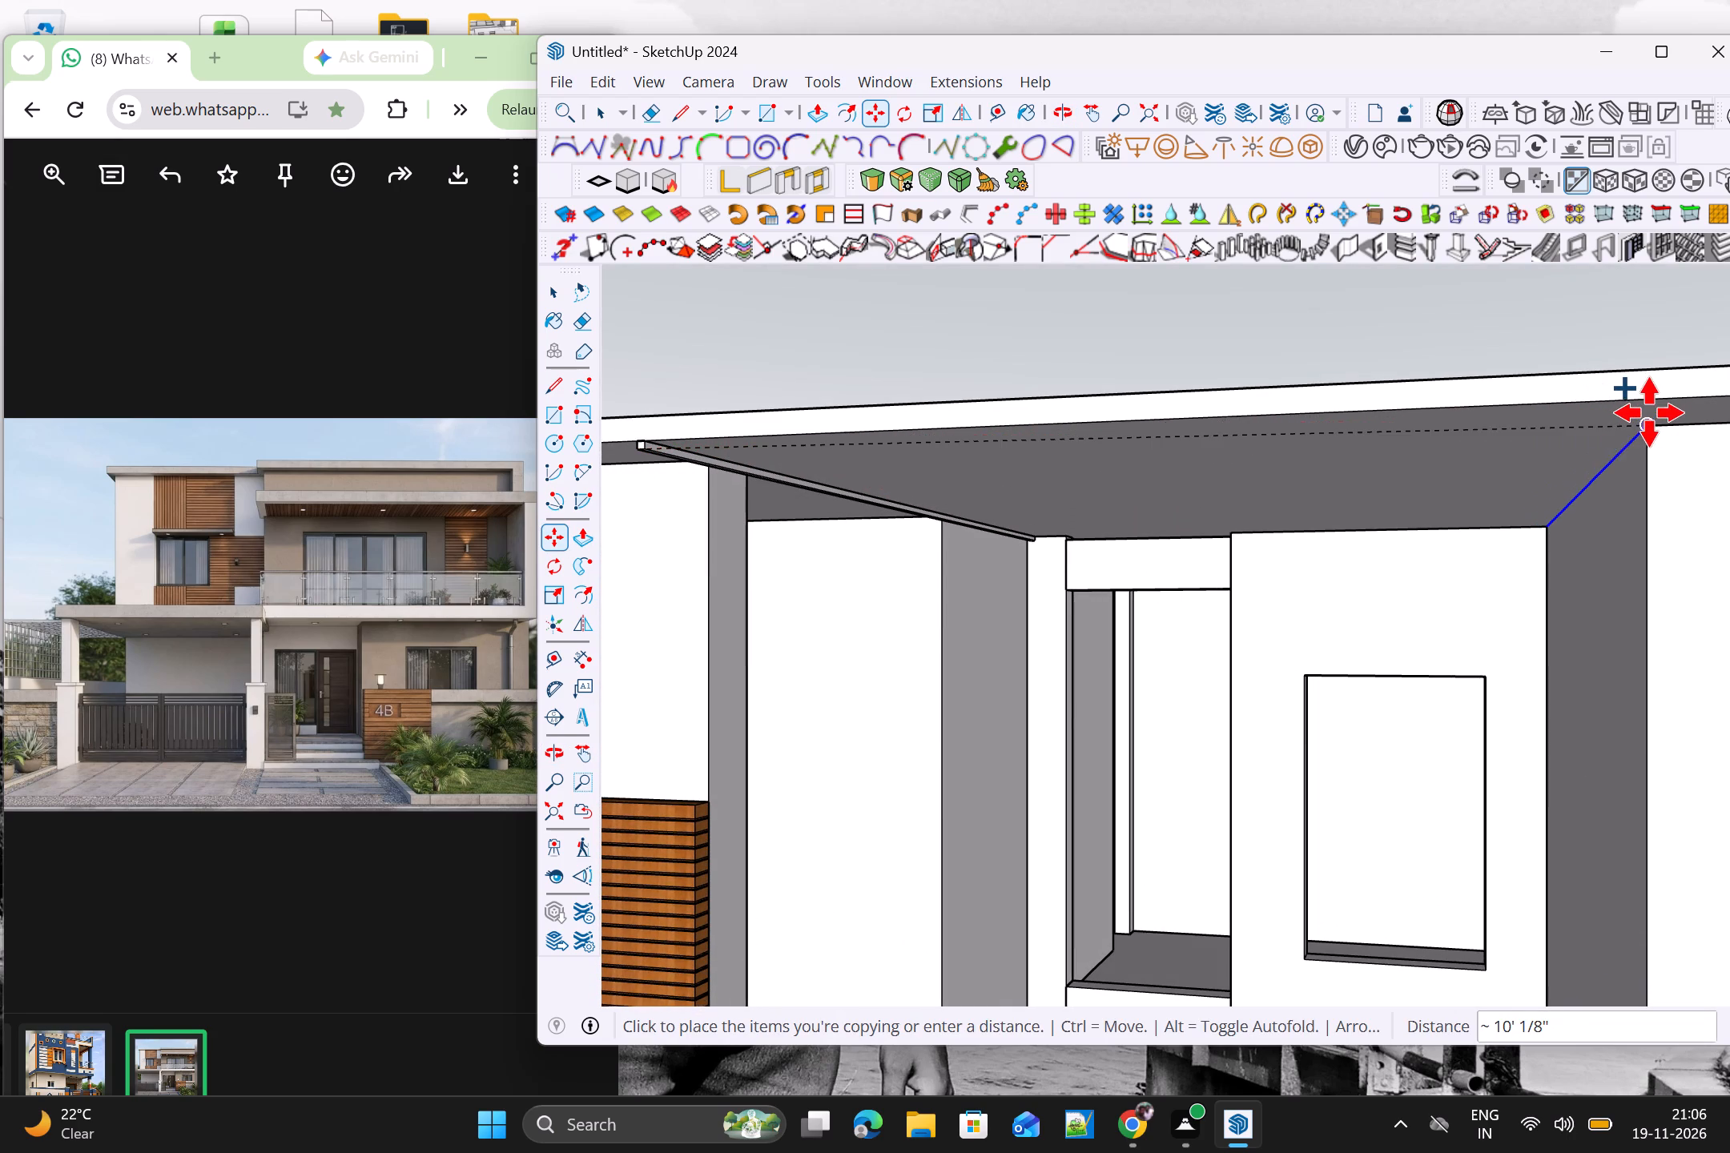
scroll(1632, 412, "up", 2)
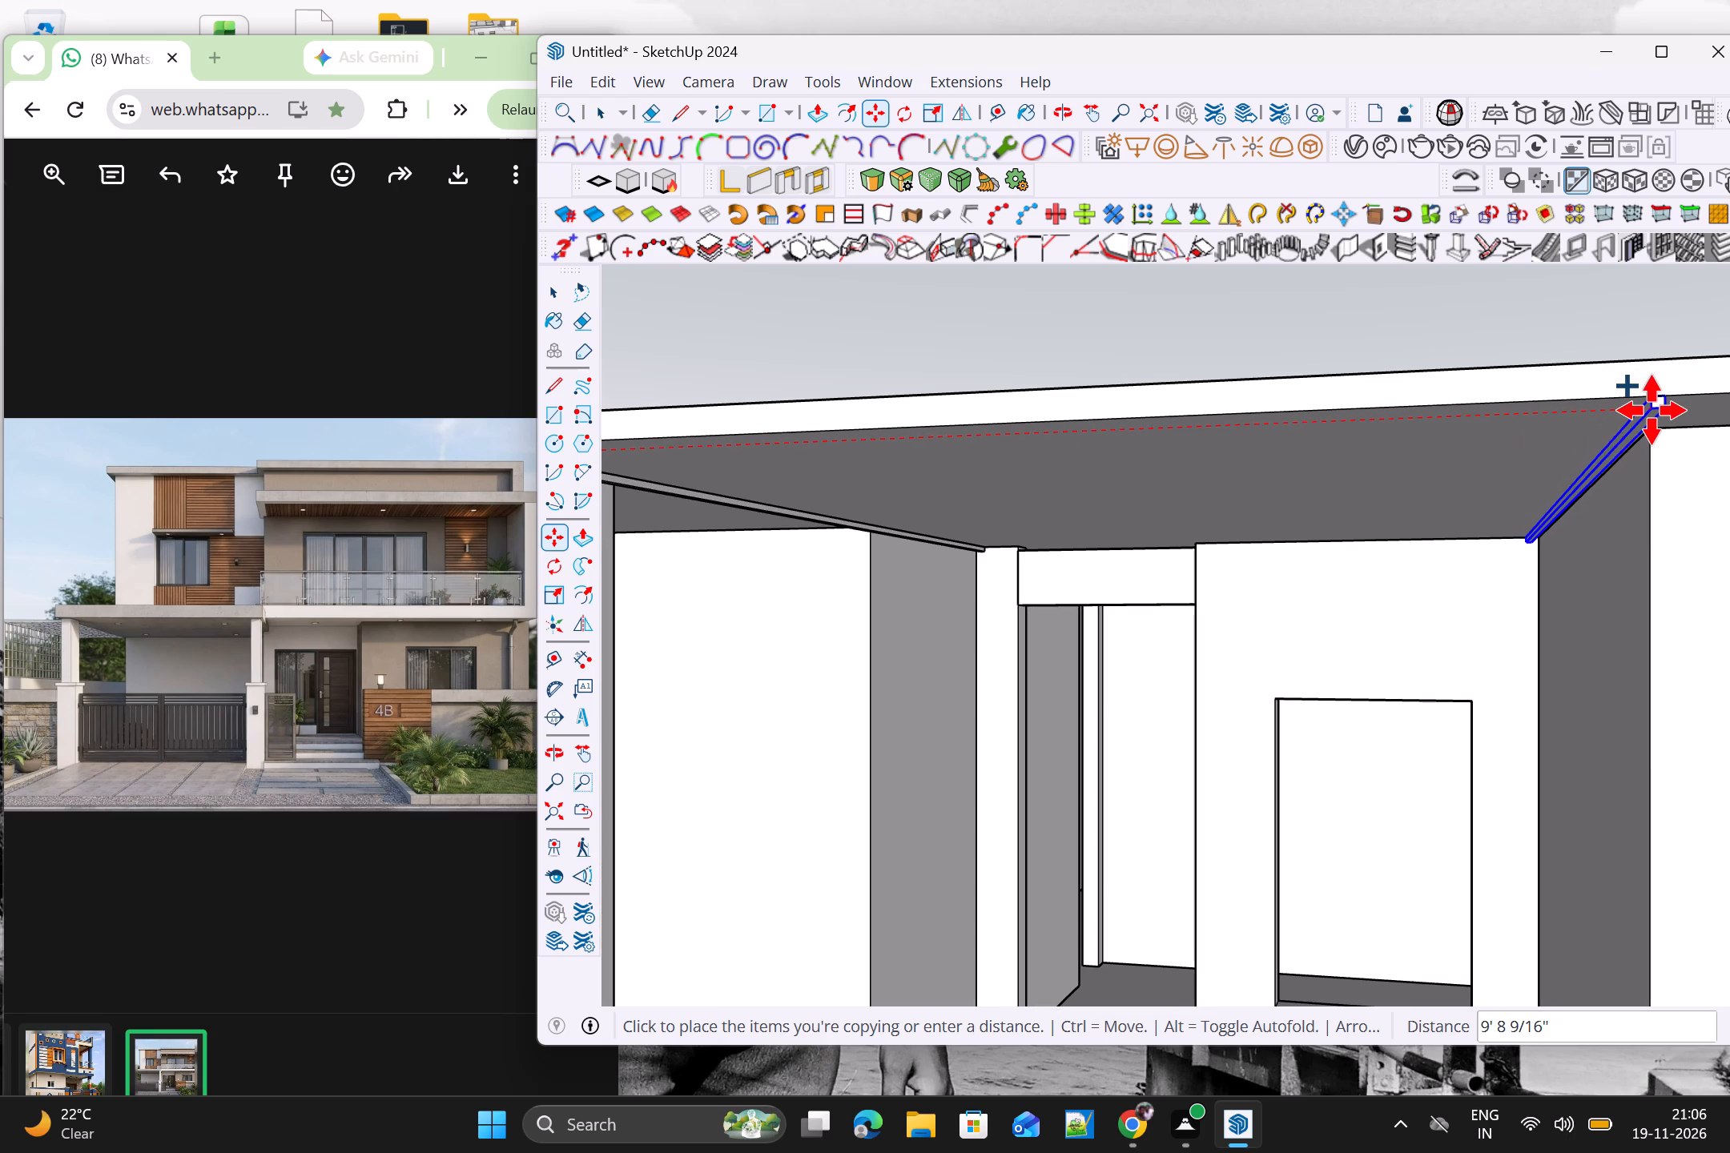
left_click(1652, 410)
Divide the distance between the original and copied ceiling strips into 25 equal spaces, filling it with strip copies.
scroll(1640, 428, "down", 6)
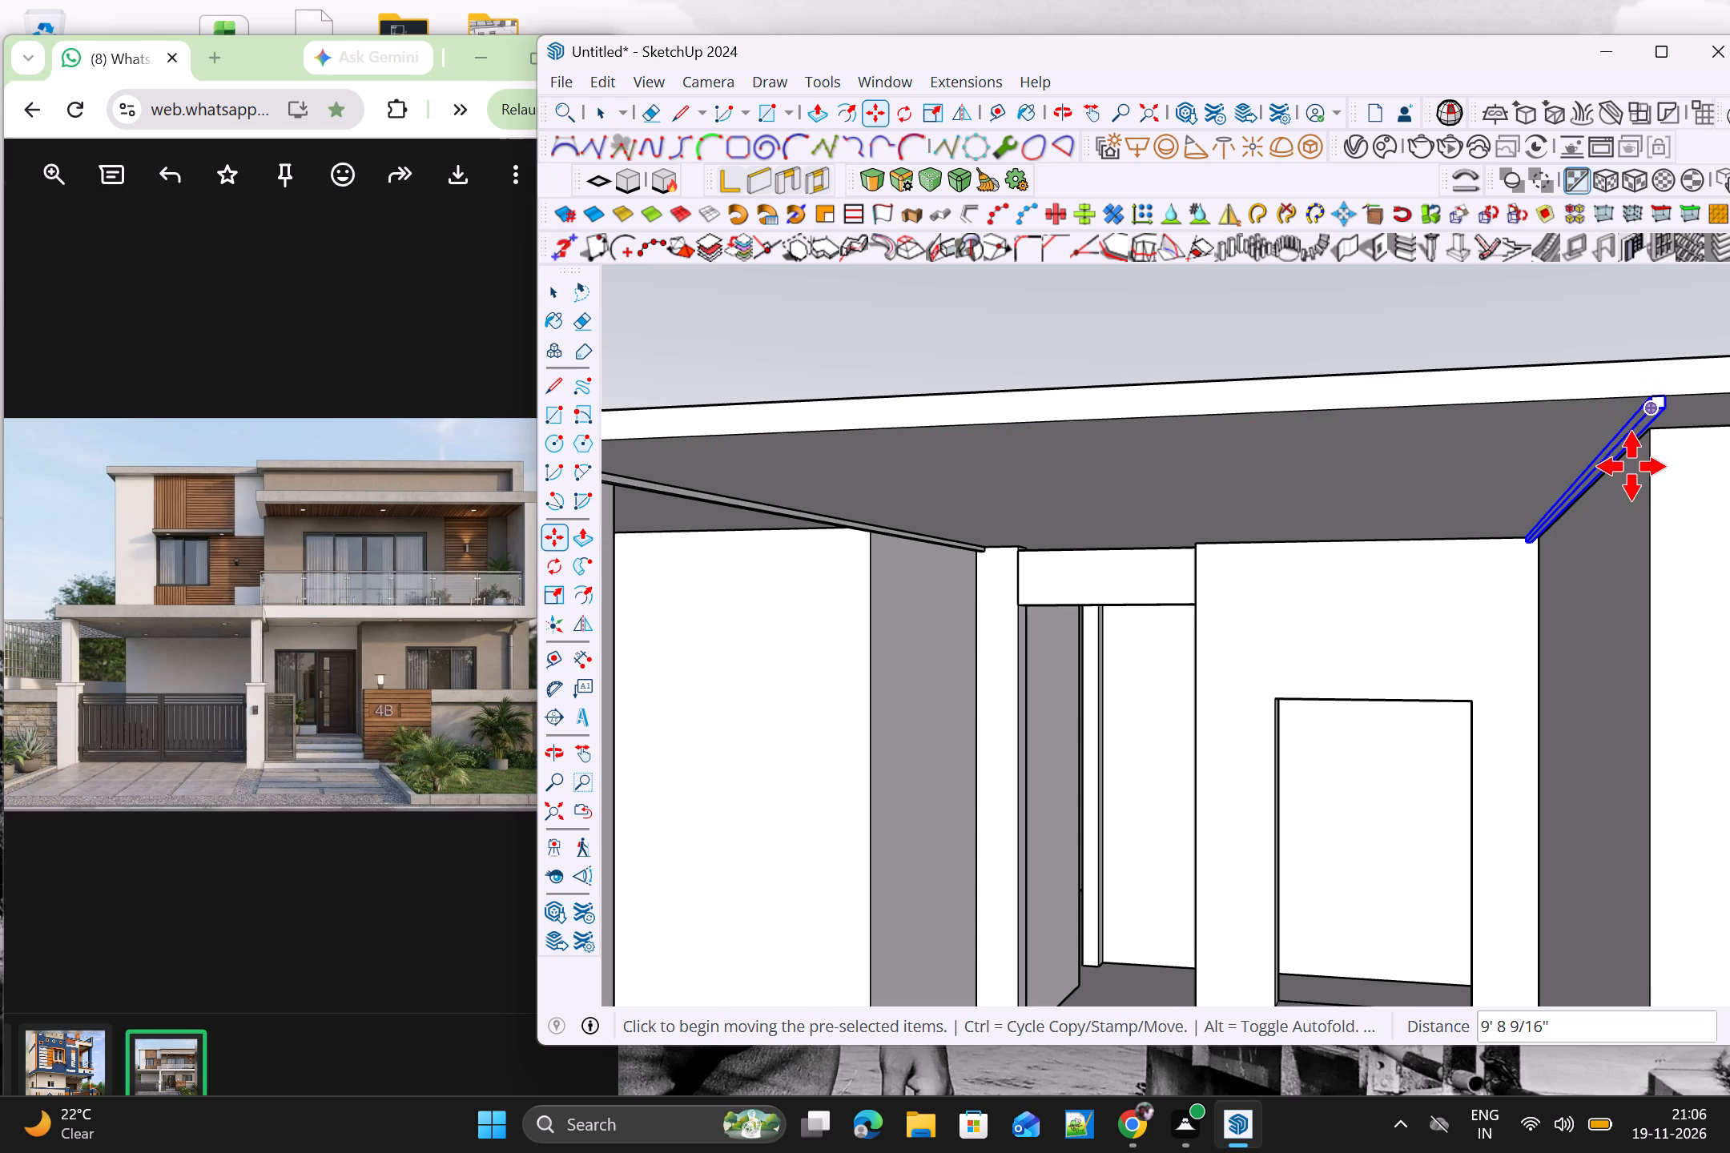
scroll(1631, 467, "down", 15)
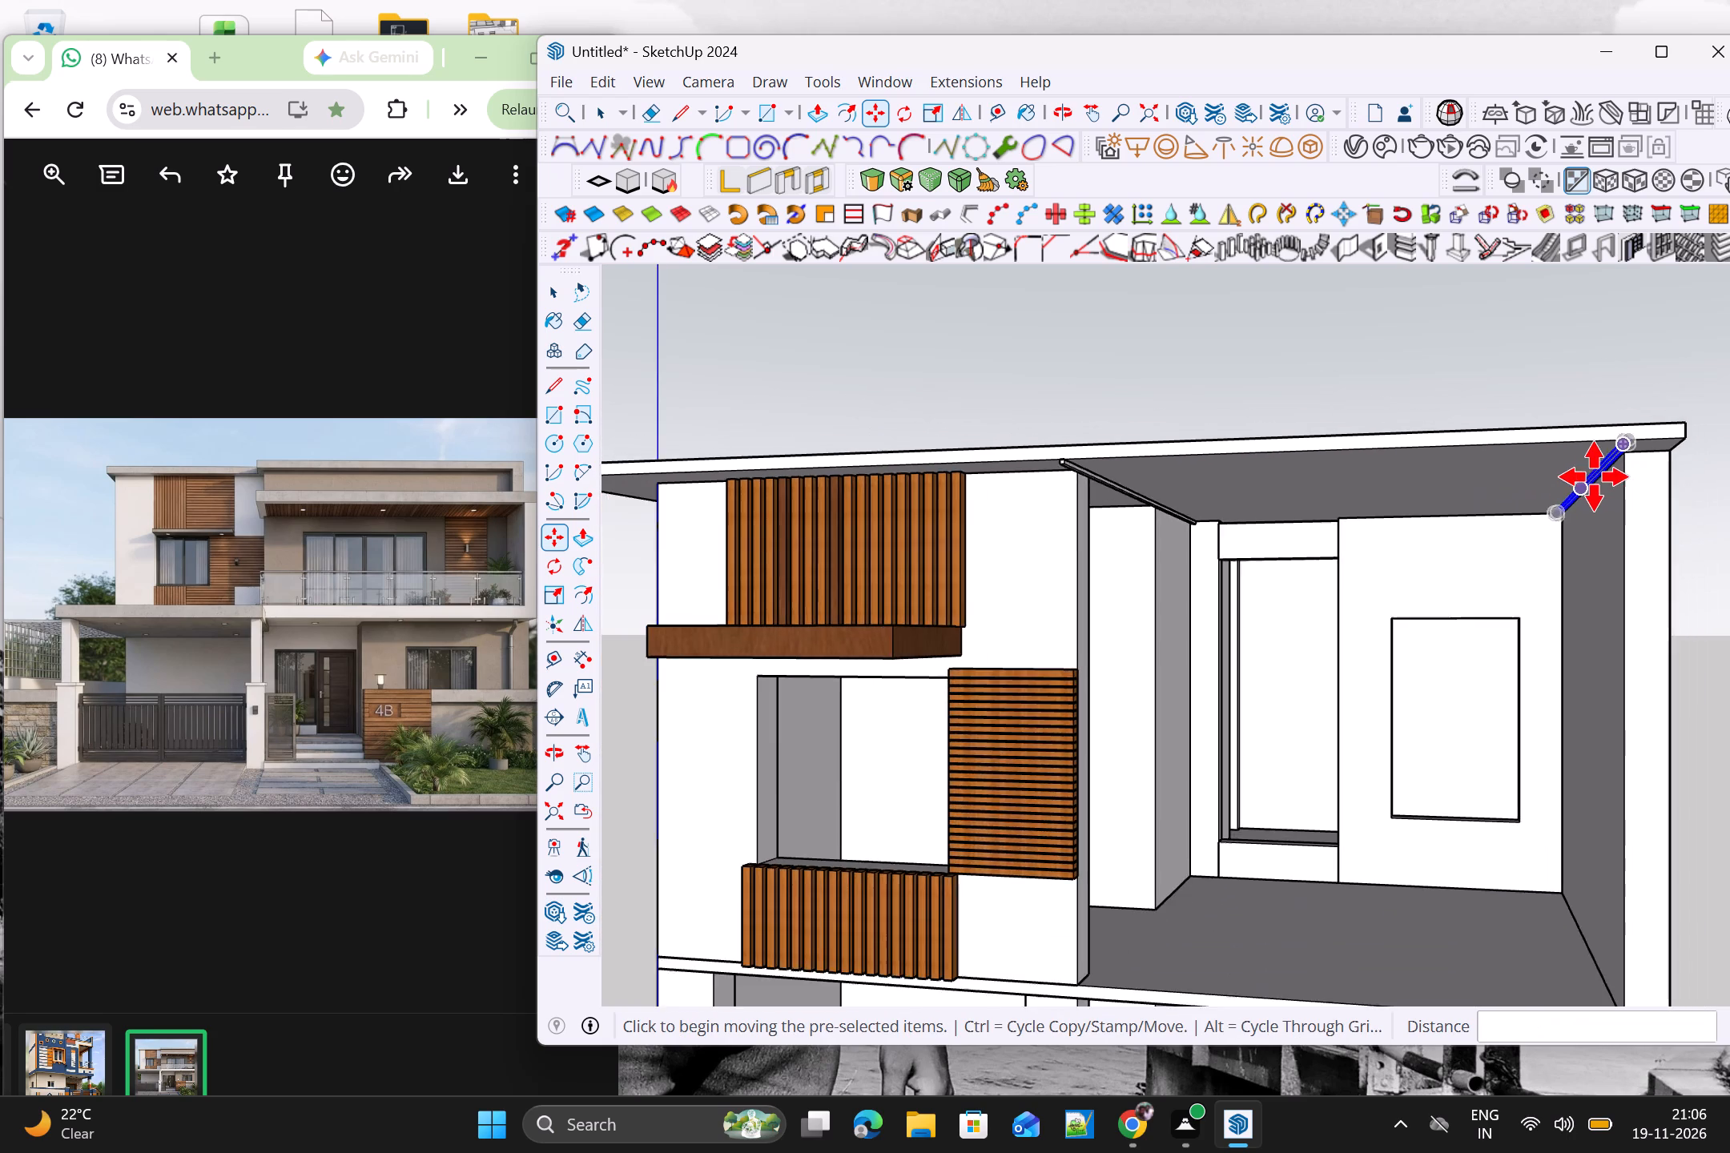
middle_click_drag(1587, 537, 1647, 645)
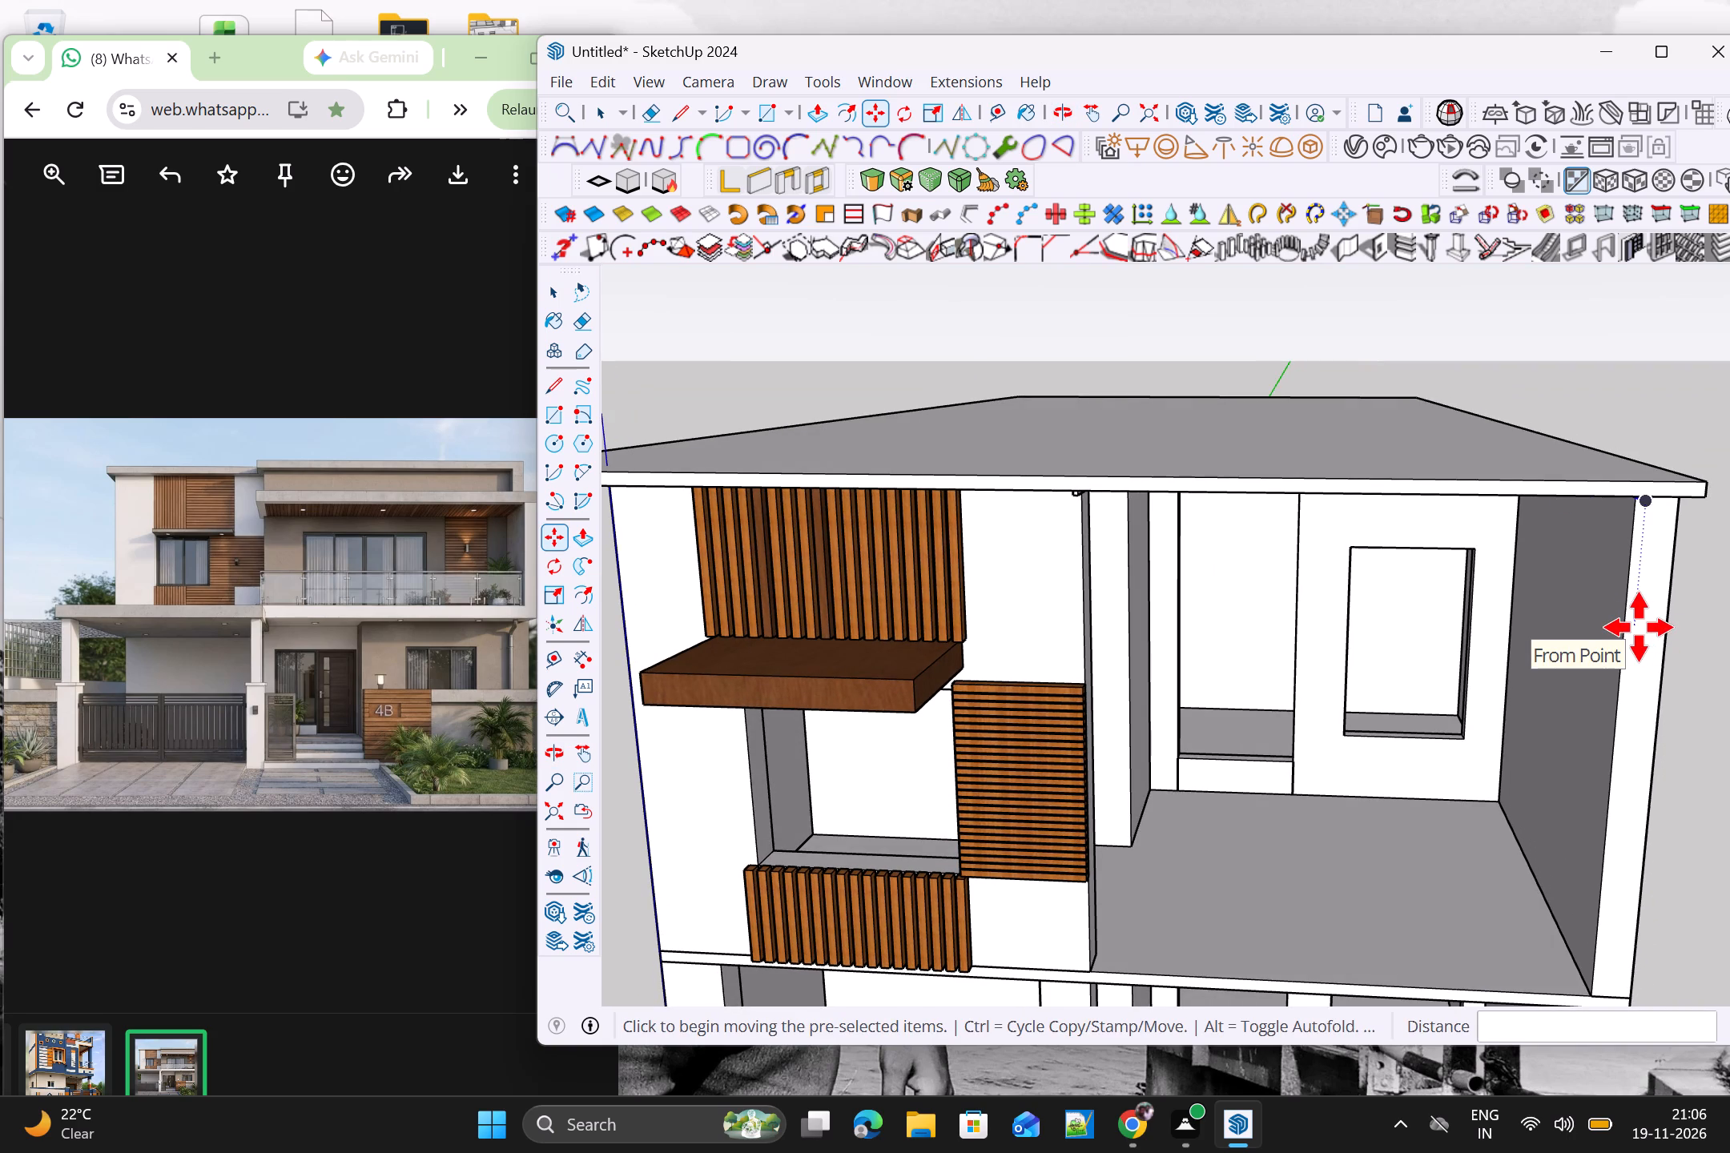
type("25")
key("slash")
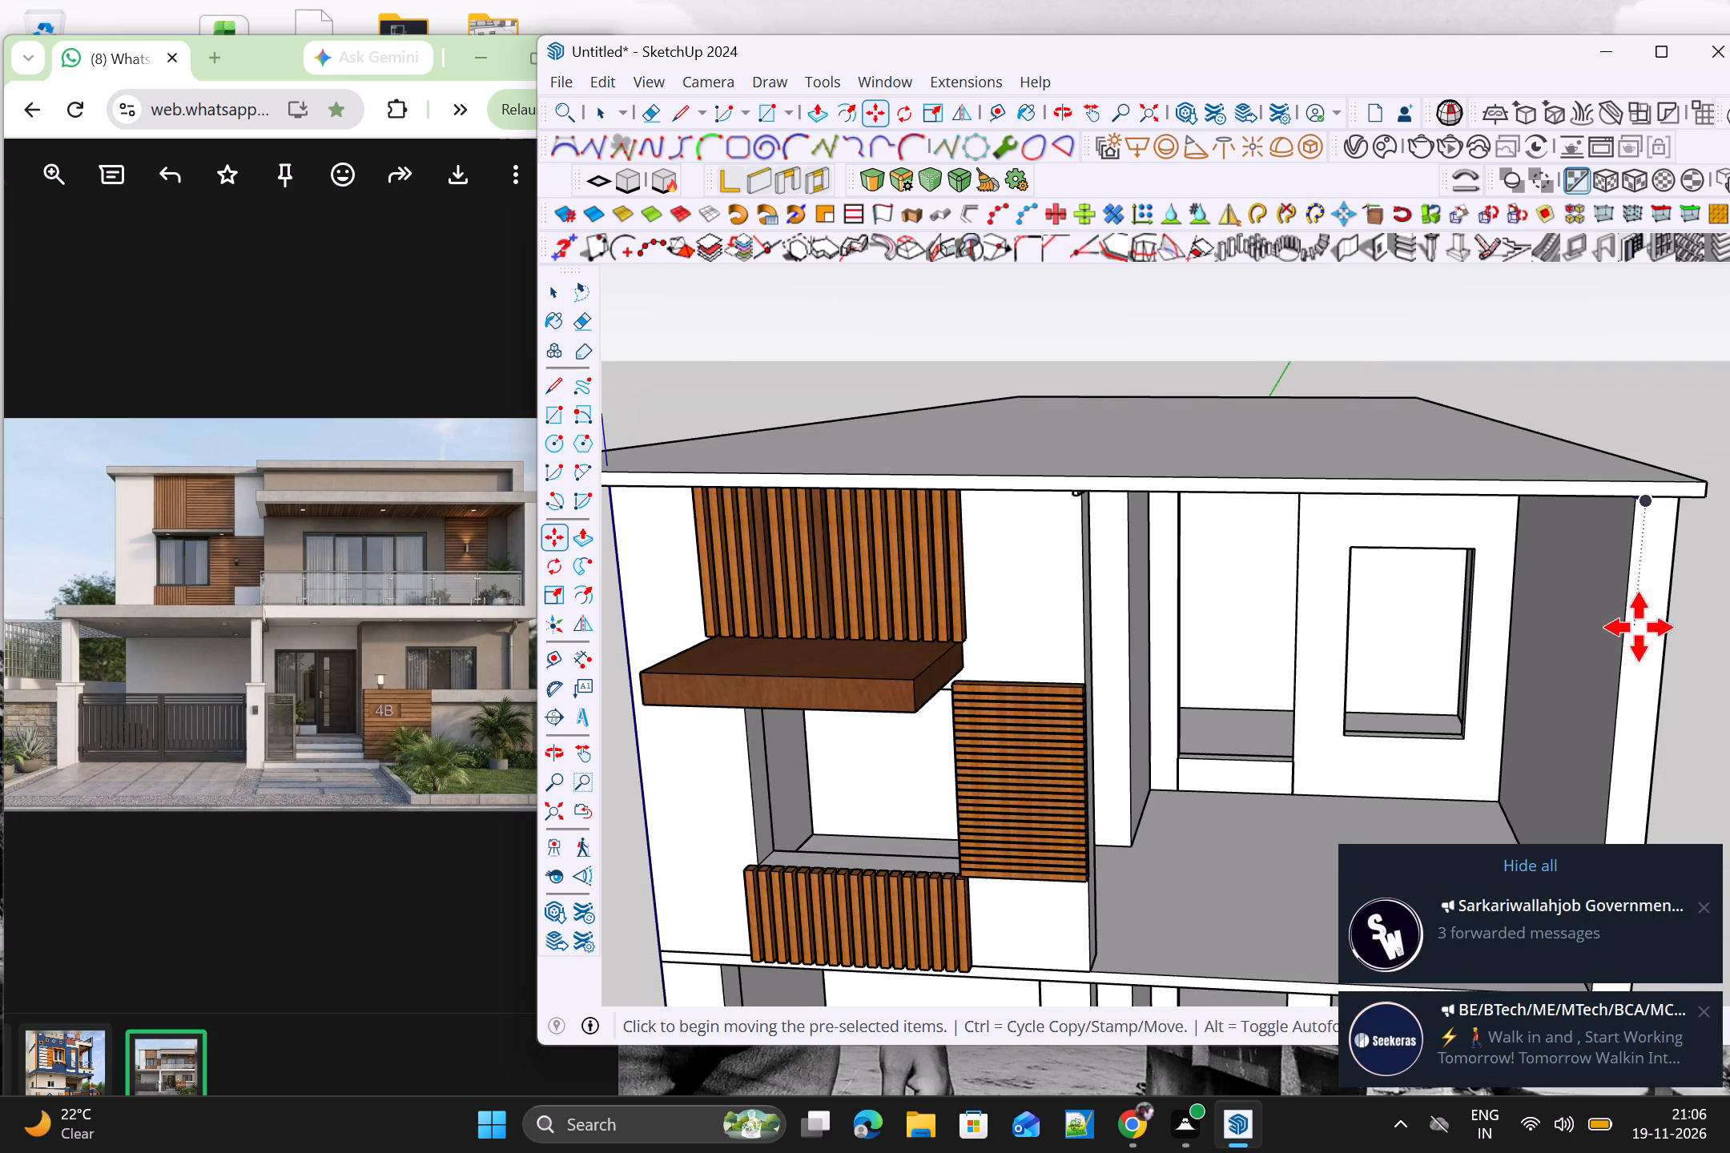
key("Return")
Set the ceiling strip array to 35 equal divisions across the balcony ceiling and clear the selection.
scroll(1639, 629, "down", 4)
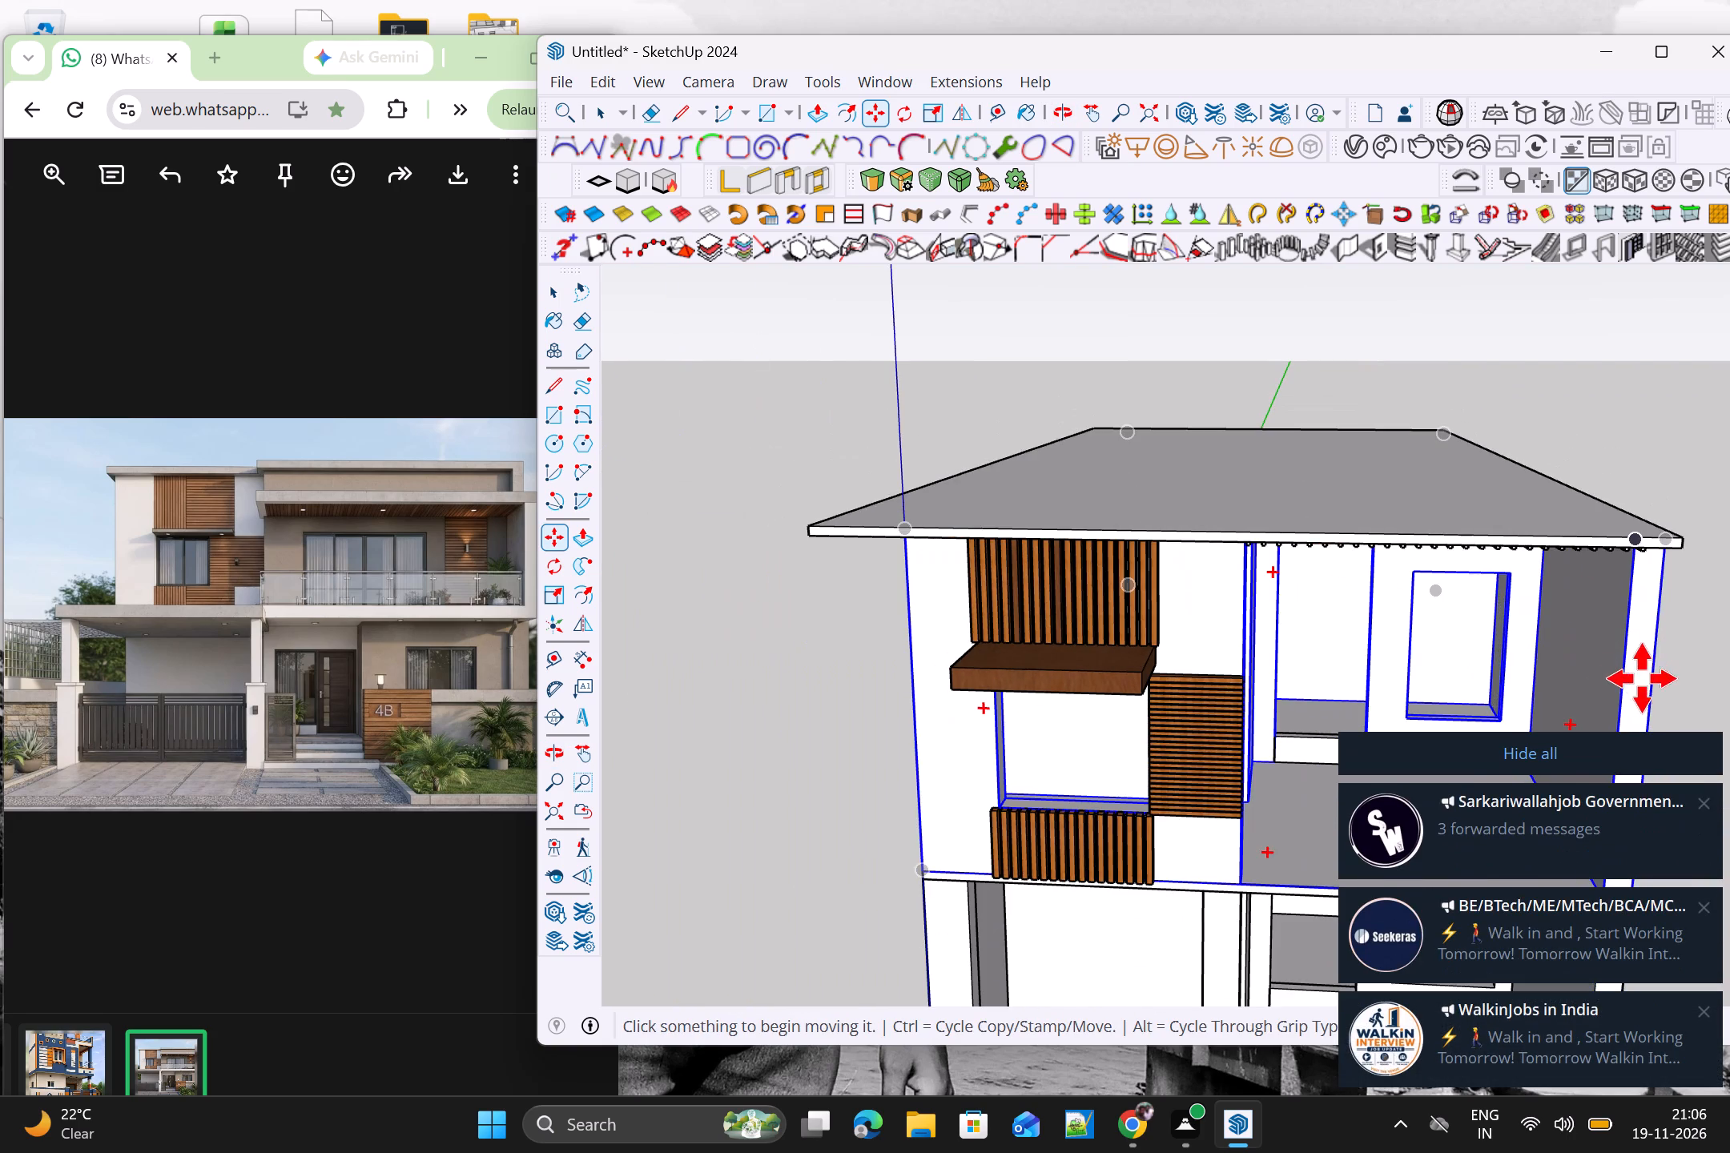
middle_click_drag(1640, 674, 1700, 461)
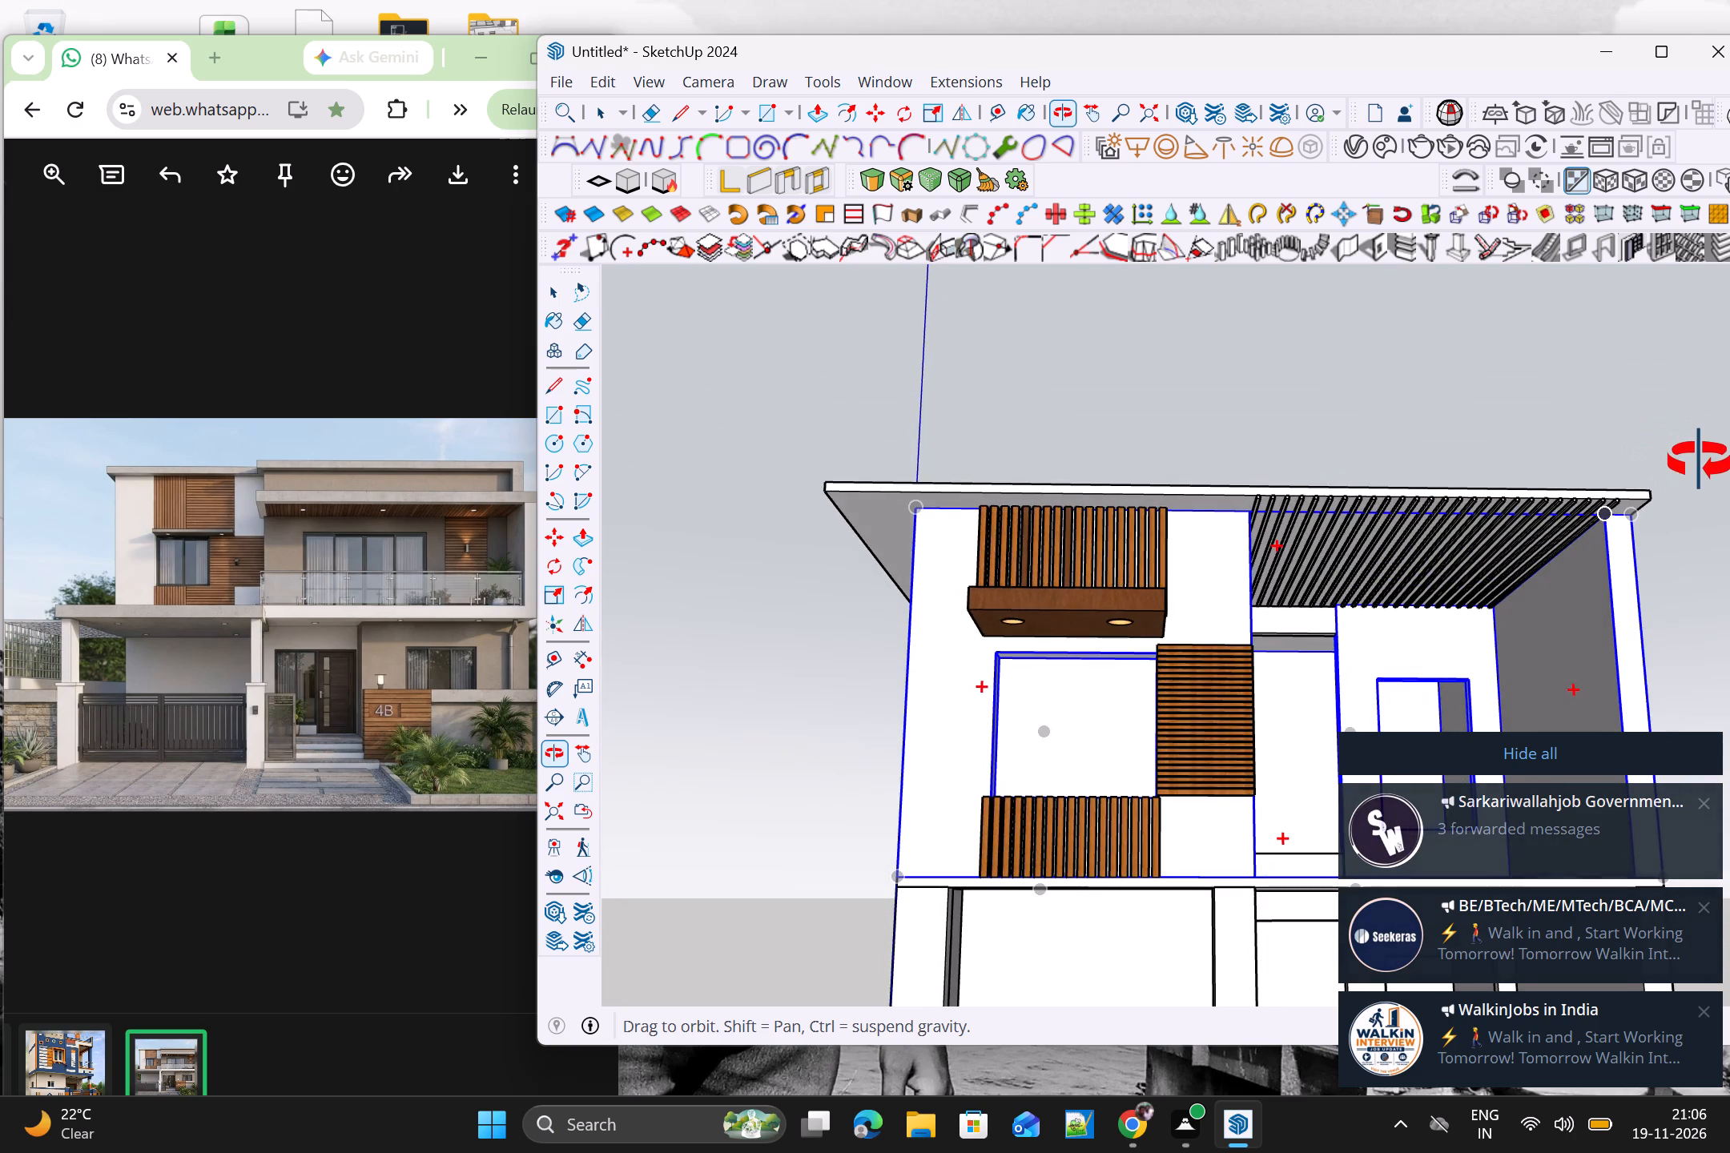
middle_click_drag(1700, 461, 1671, 488)
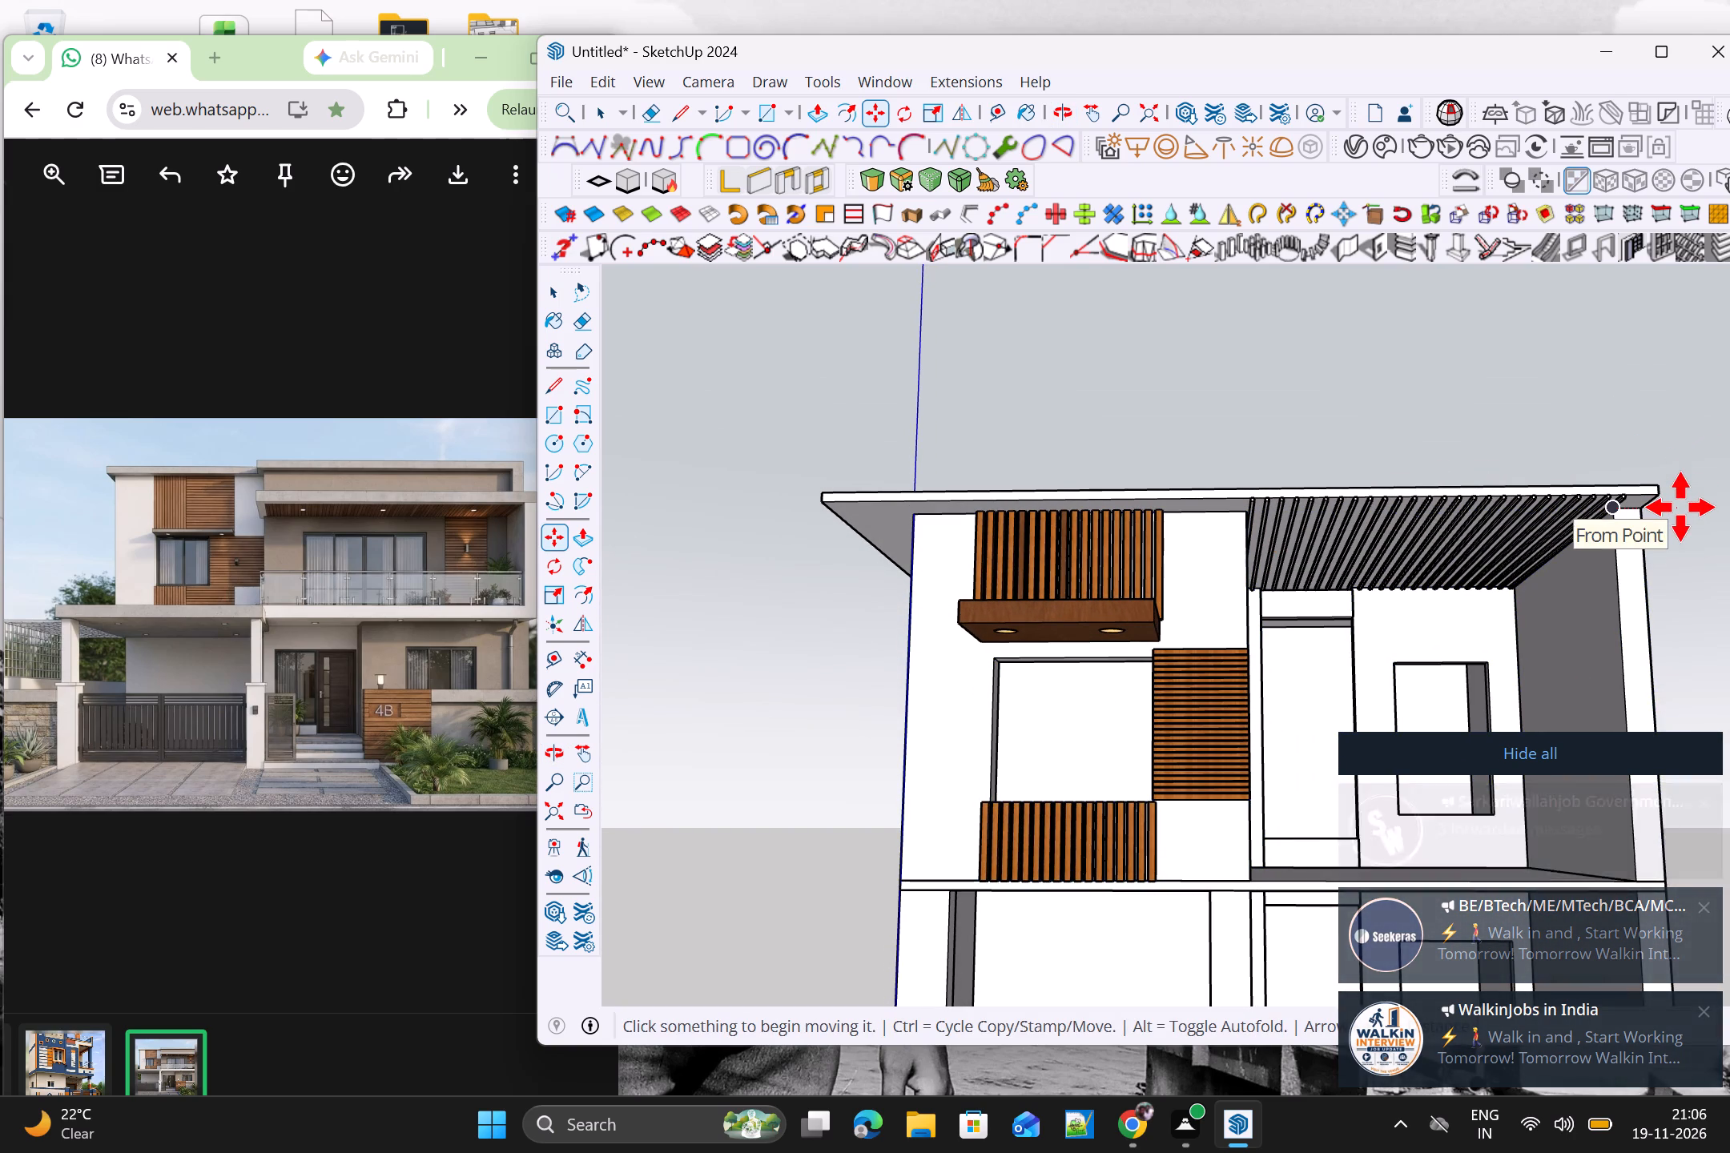
type("35/")
key("Return")
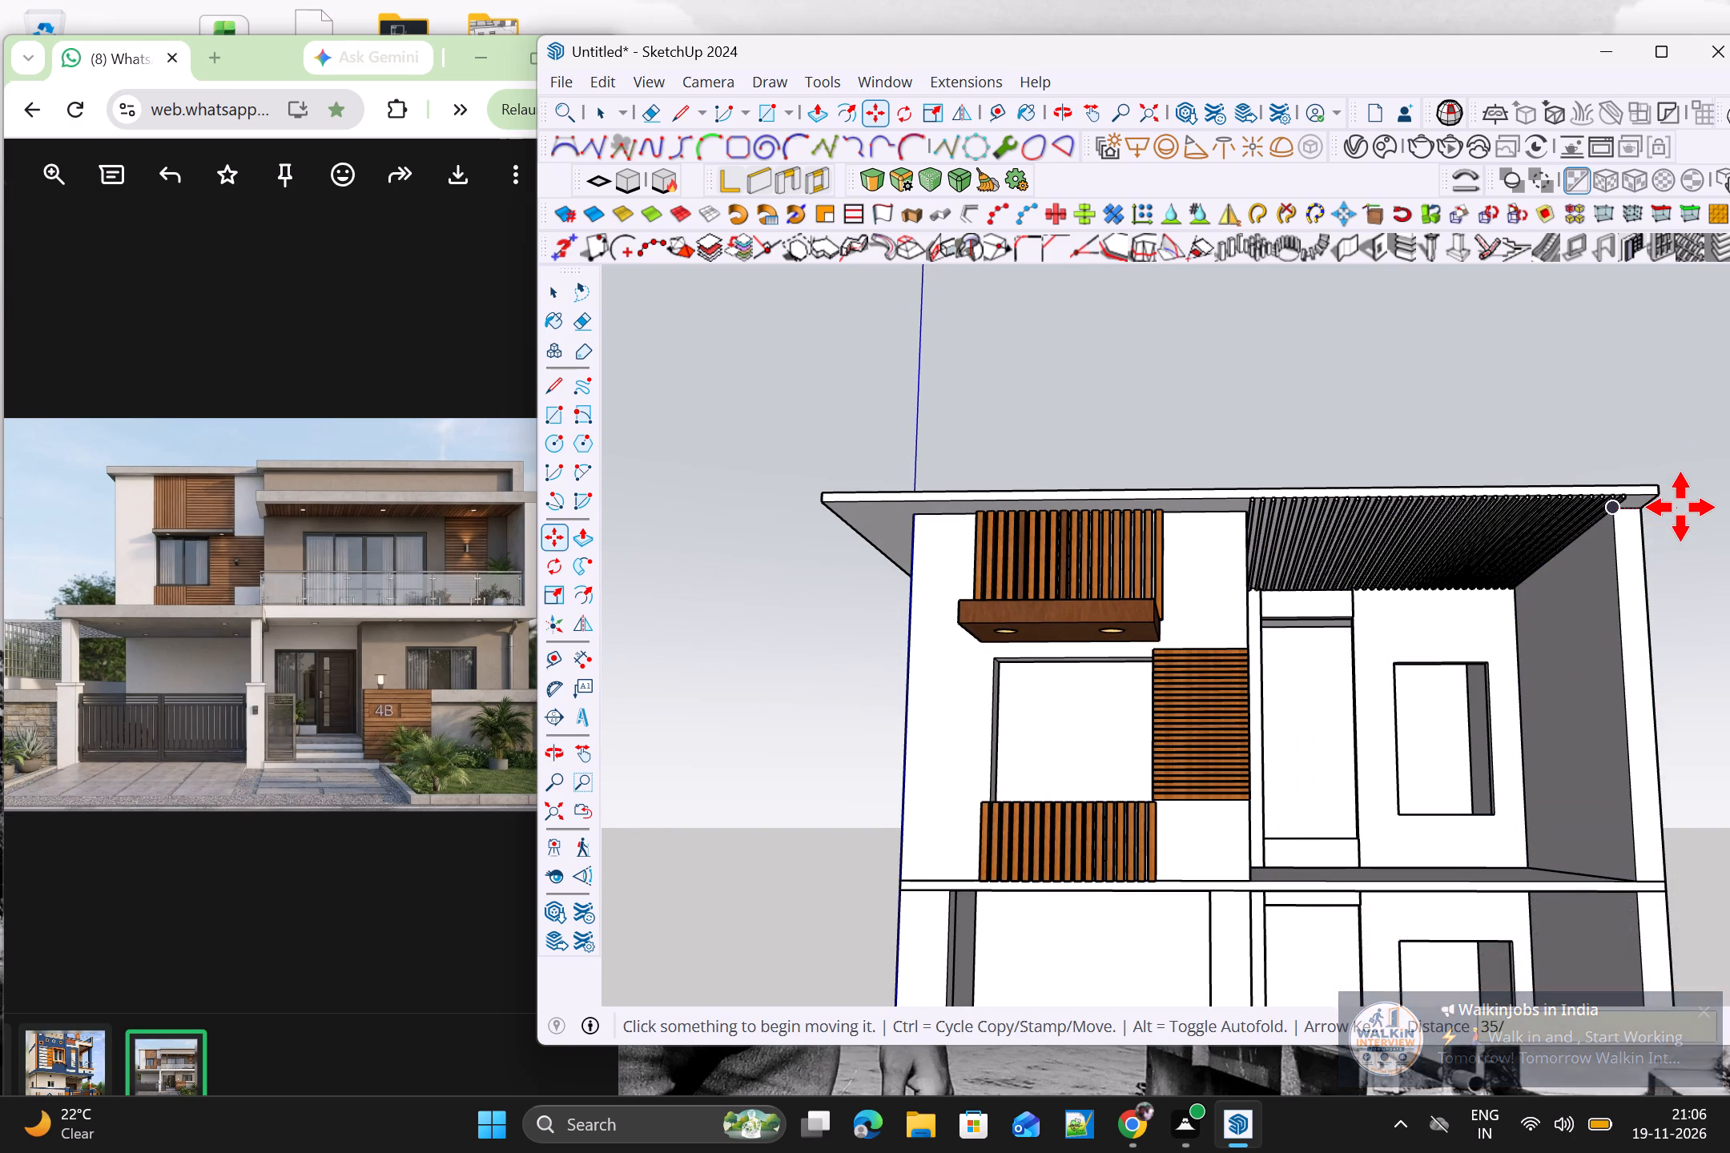
key("space")
left_click(1700, 556)
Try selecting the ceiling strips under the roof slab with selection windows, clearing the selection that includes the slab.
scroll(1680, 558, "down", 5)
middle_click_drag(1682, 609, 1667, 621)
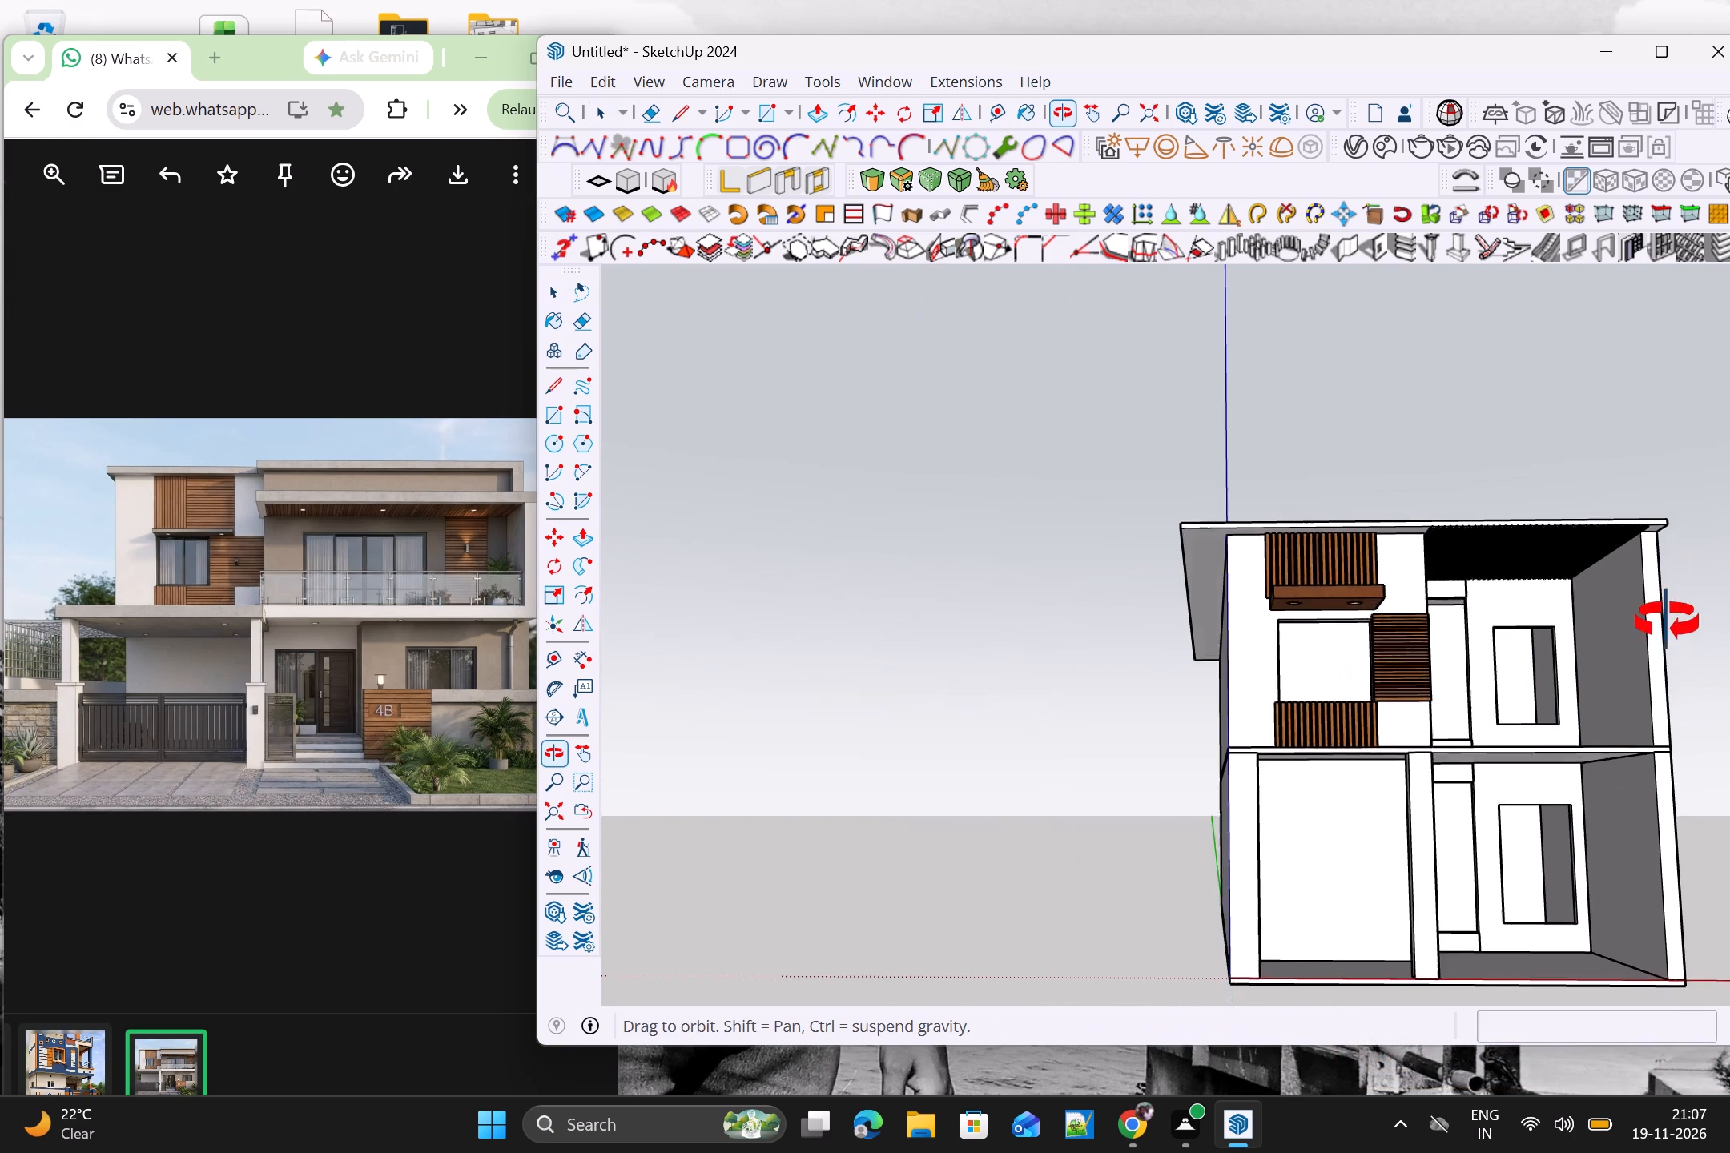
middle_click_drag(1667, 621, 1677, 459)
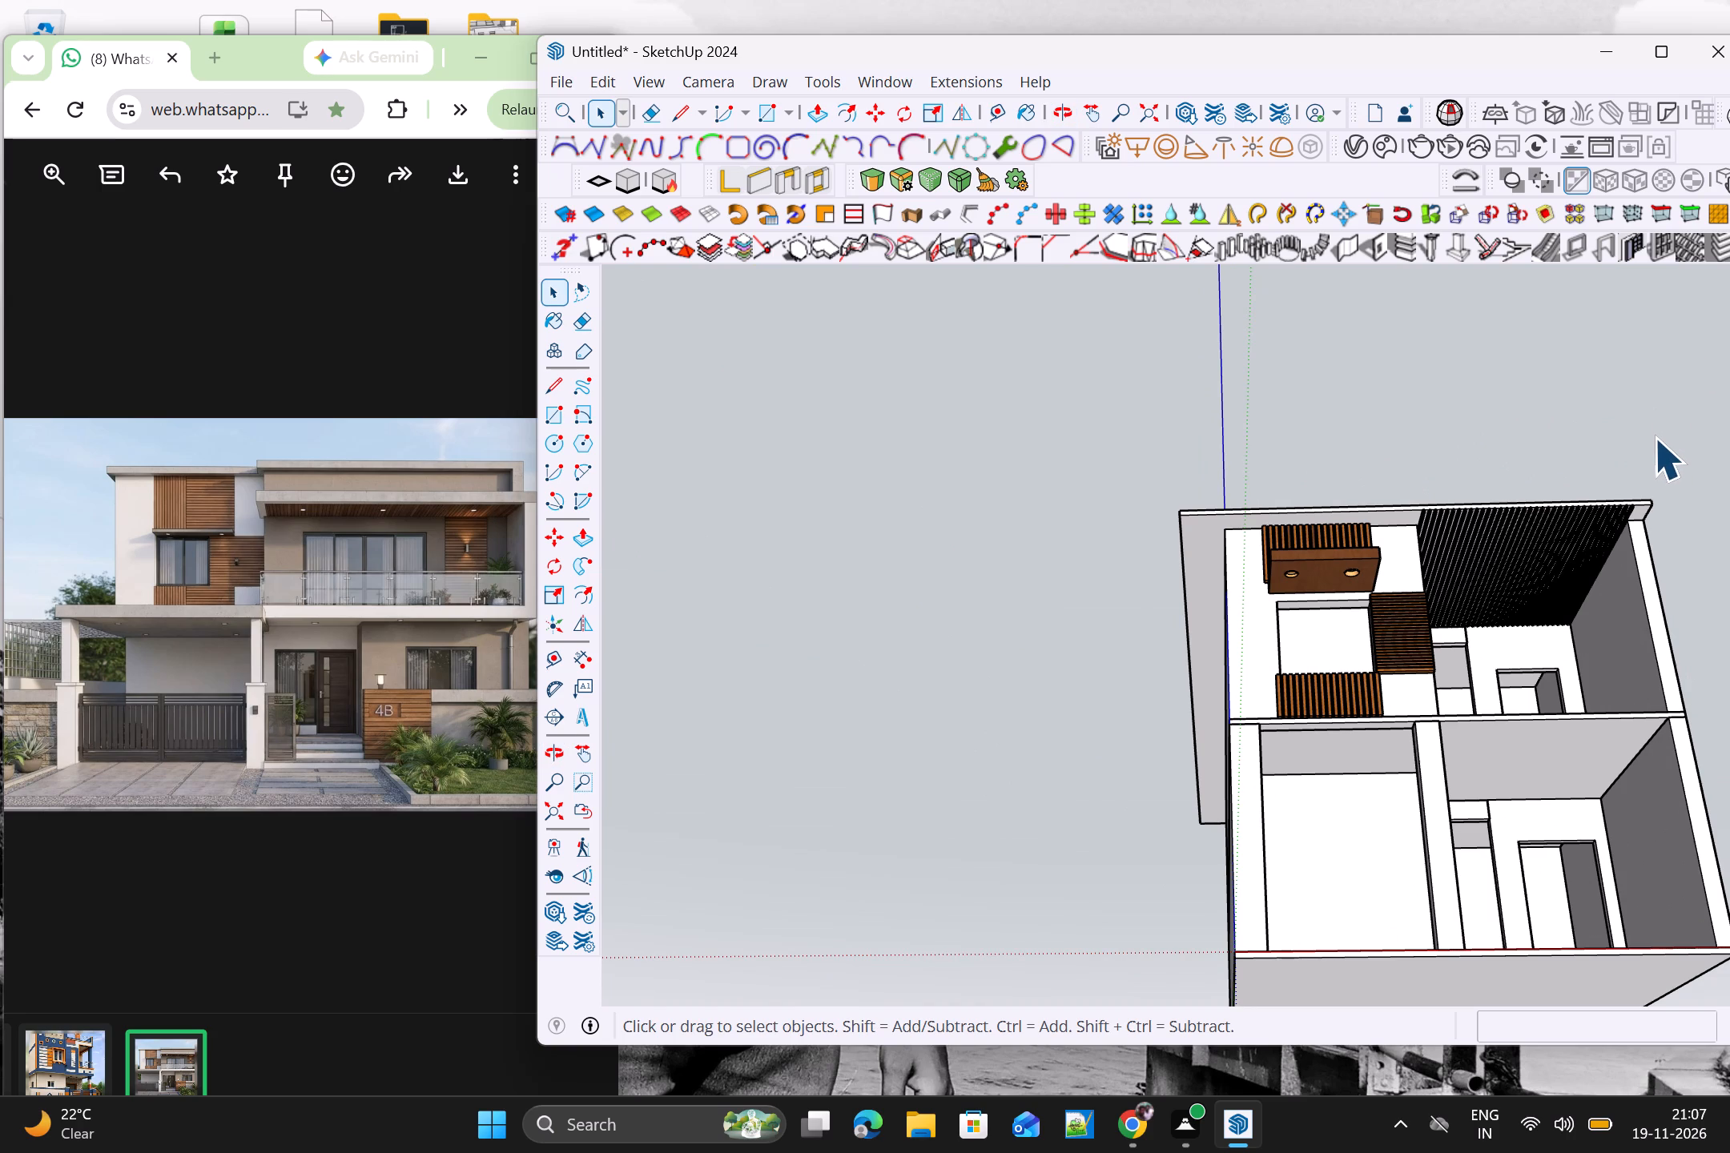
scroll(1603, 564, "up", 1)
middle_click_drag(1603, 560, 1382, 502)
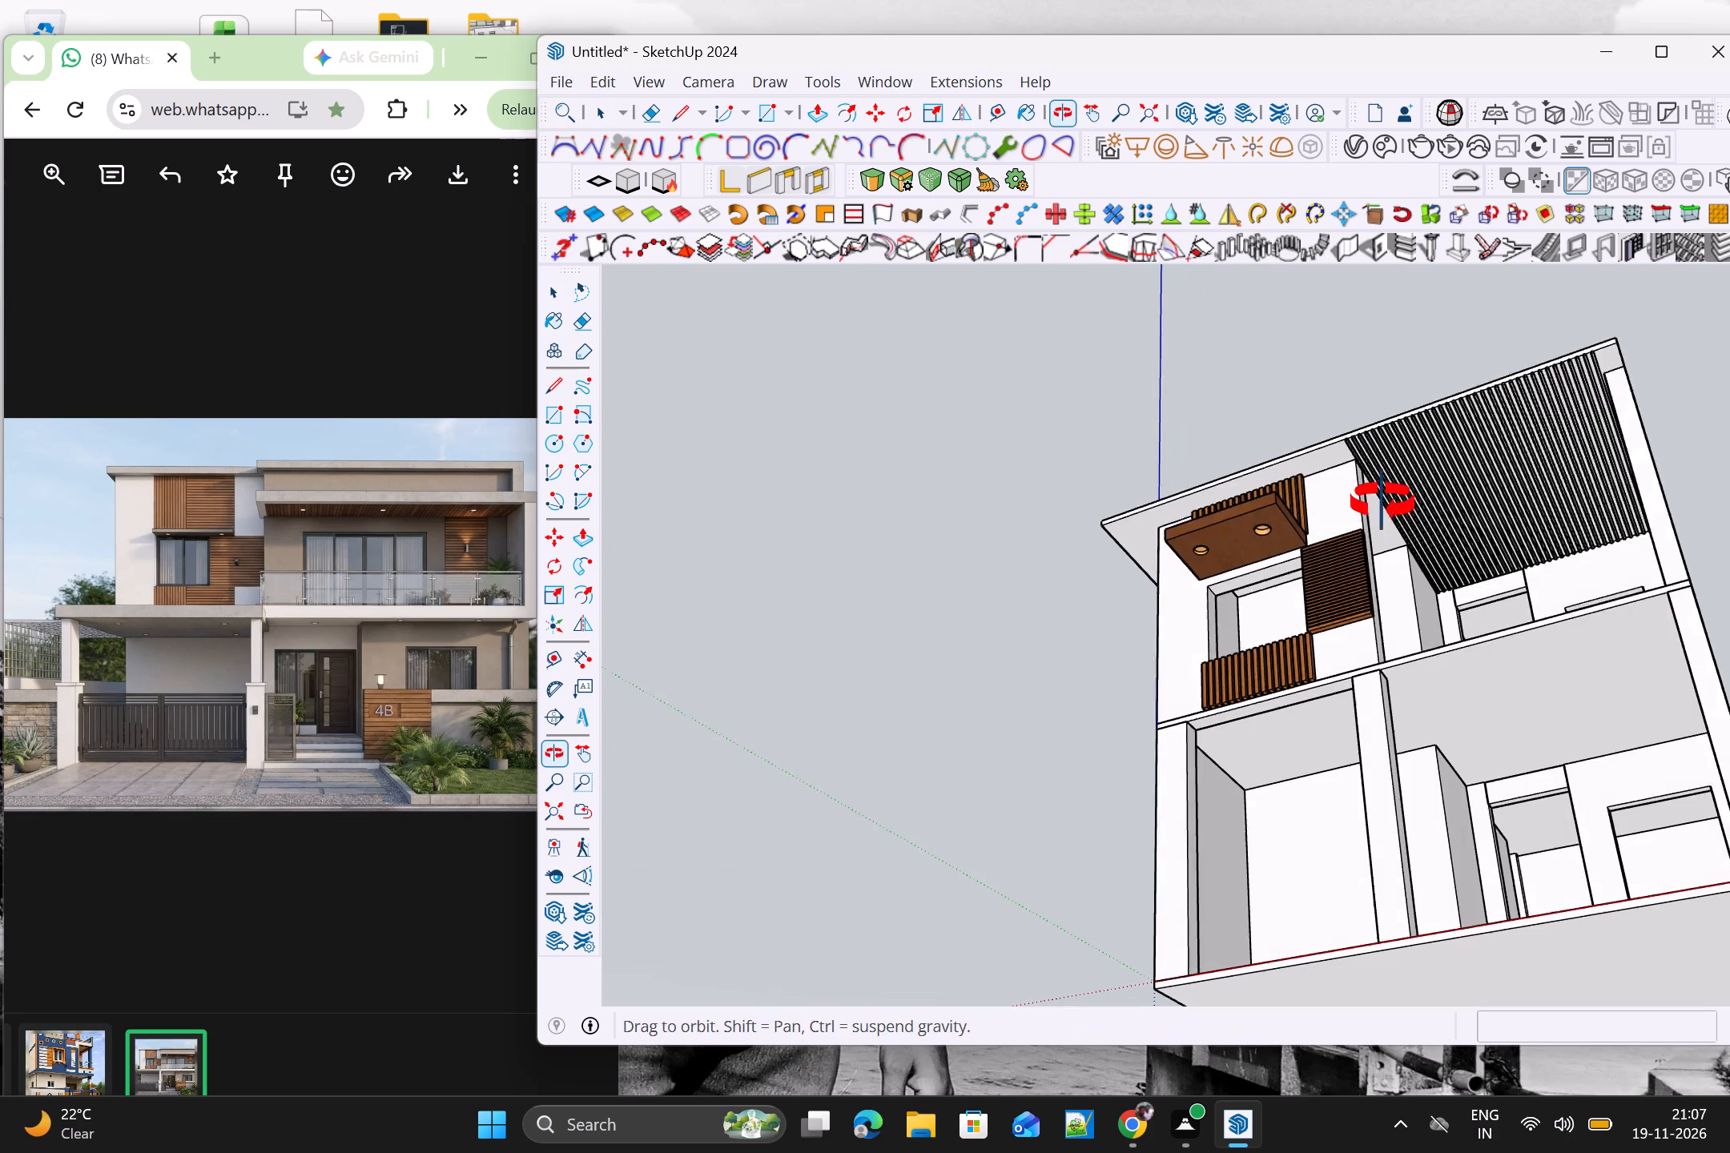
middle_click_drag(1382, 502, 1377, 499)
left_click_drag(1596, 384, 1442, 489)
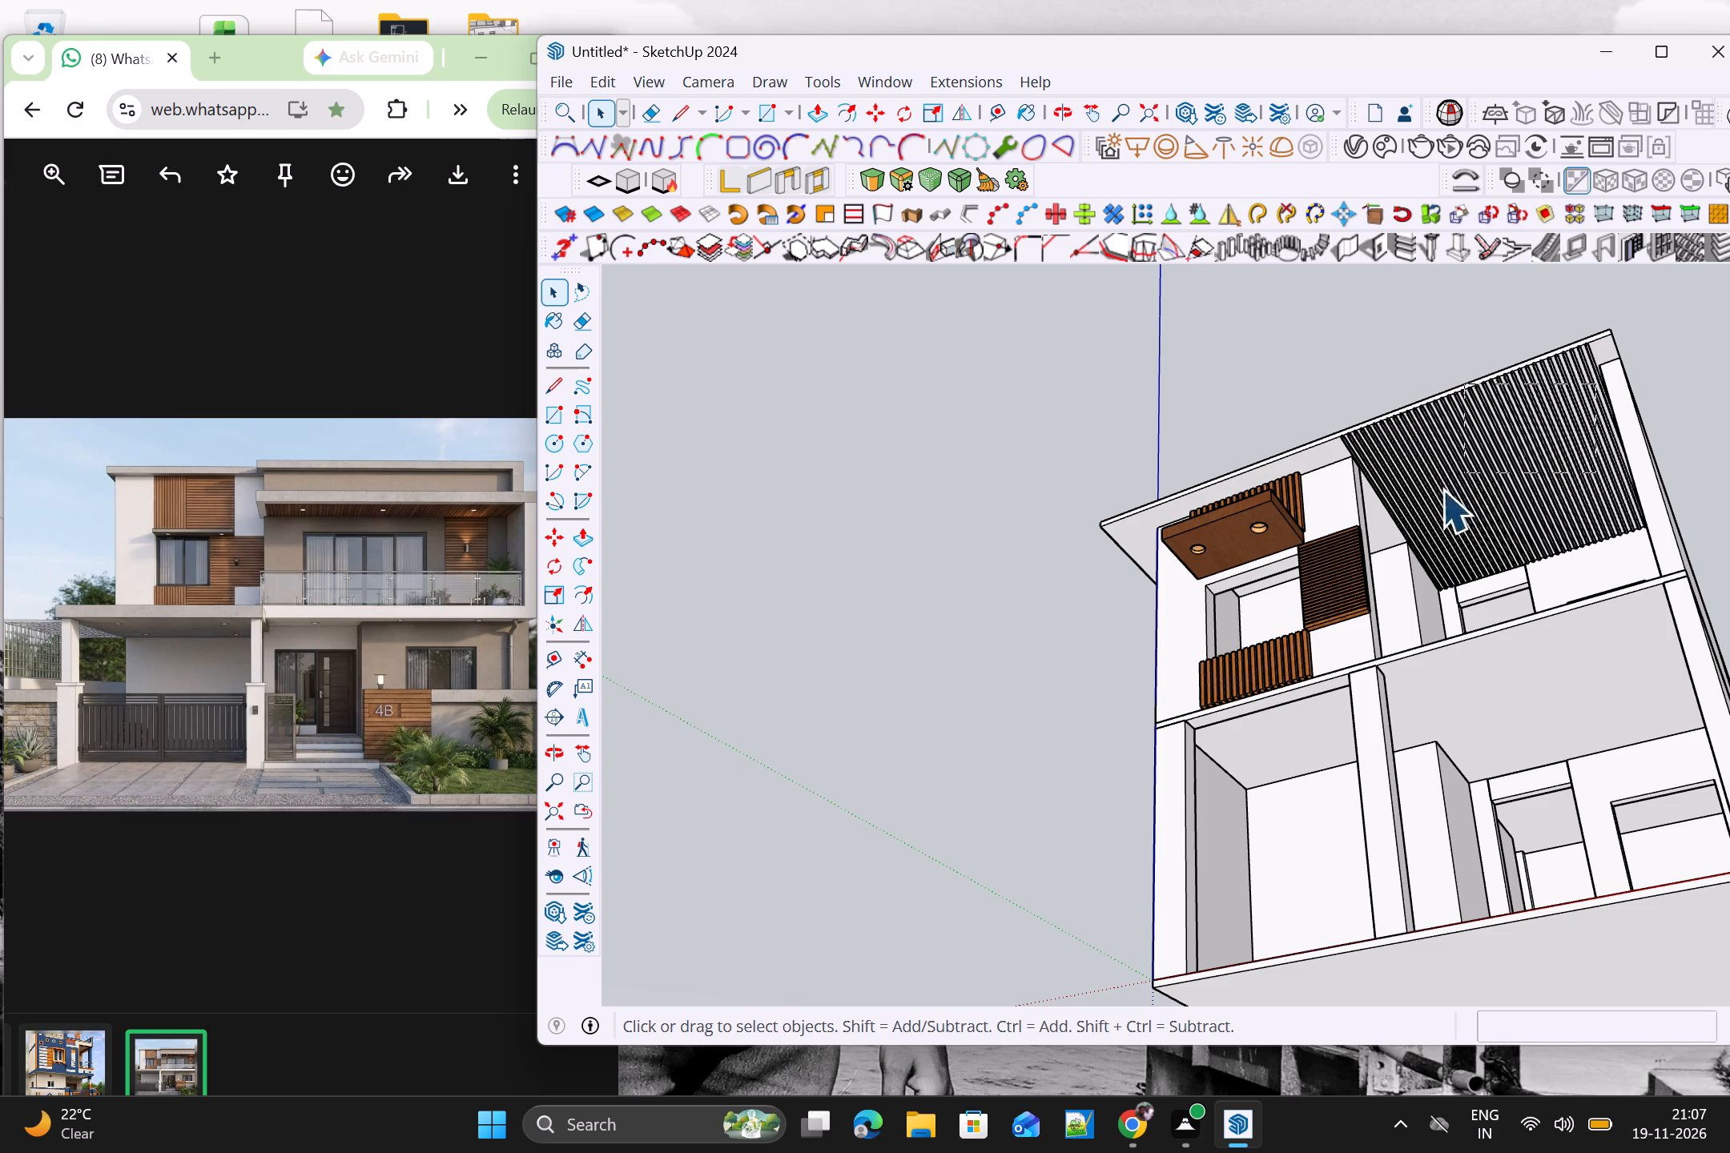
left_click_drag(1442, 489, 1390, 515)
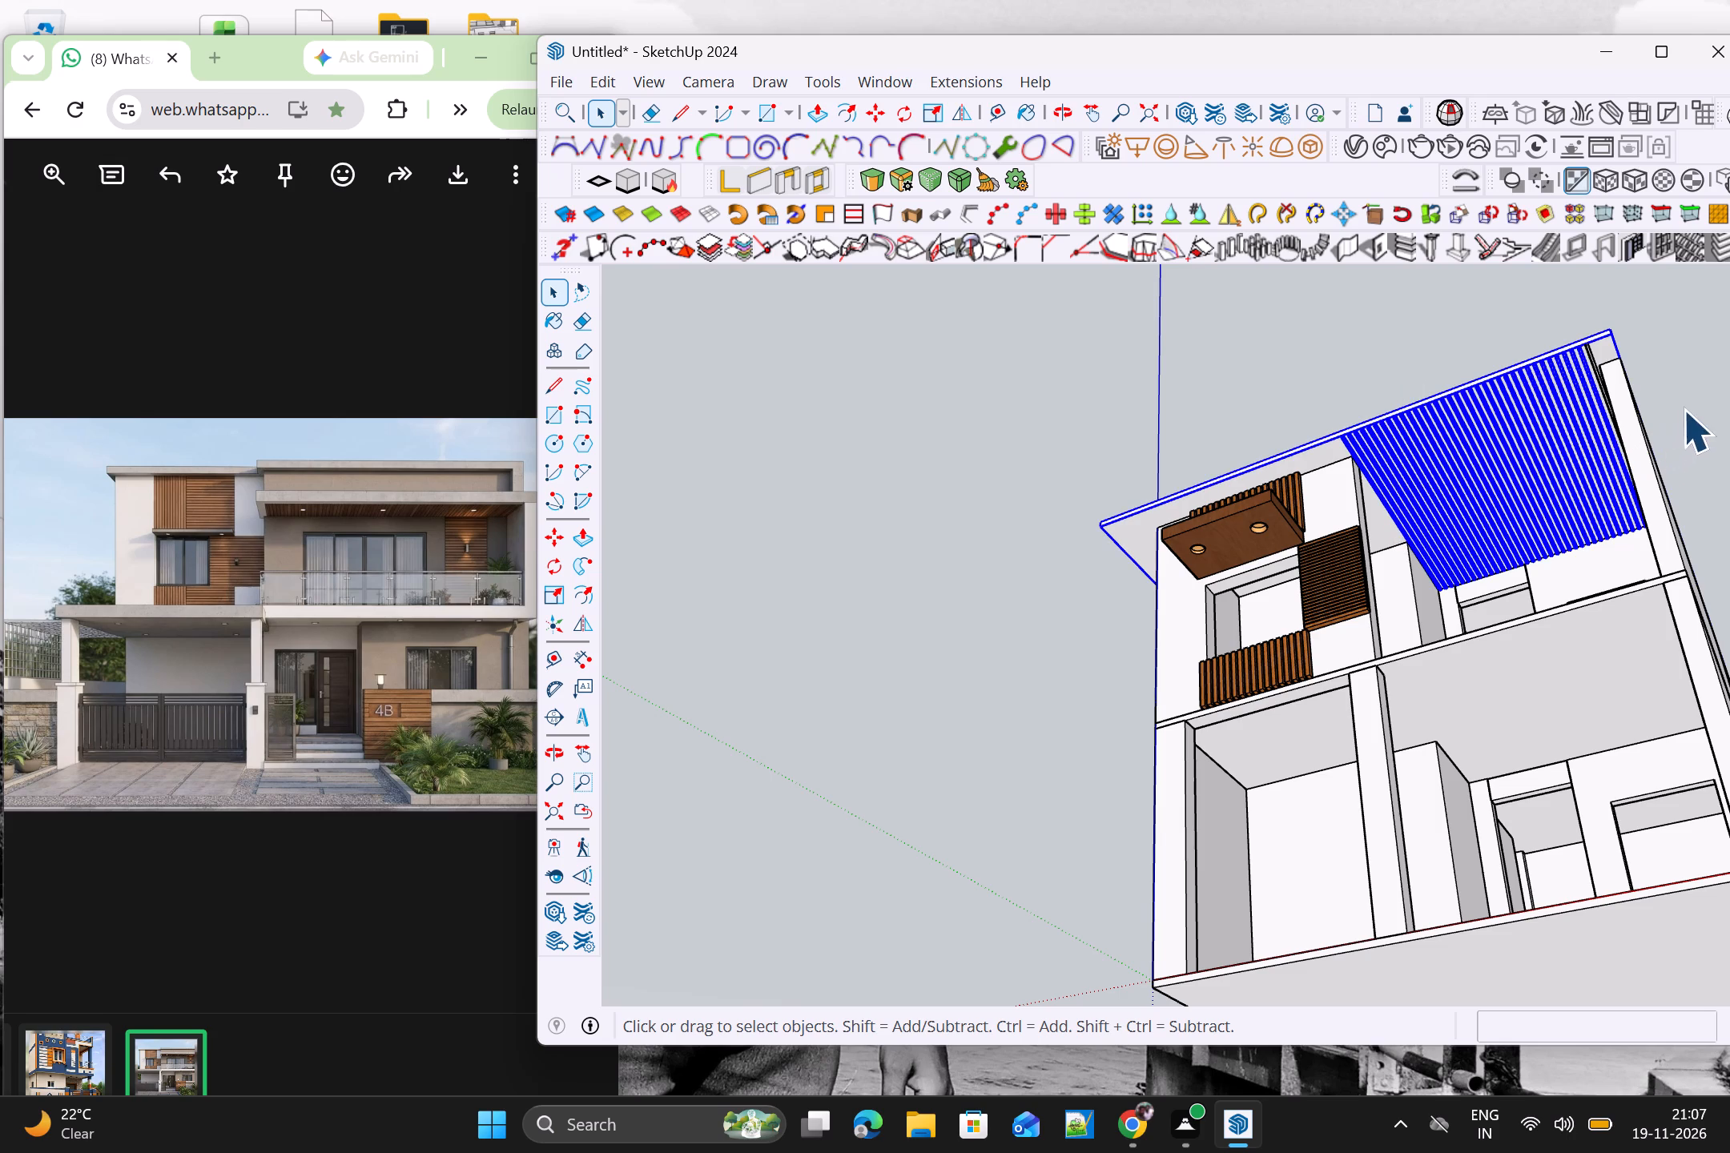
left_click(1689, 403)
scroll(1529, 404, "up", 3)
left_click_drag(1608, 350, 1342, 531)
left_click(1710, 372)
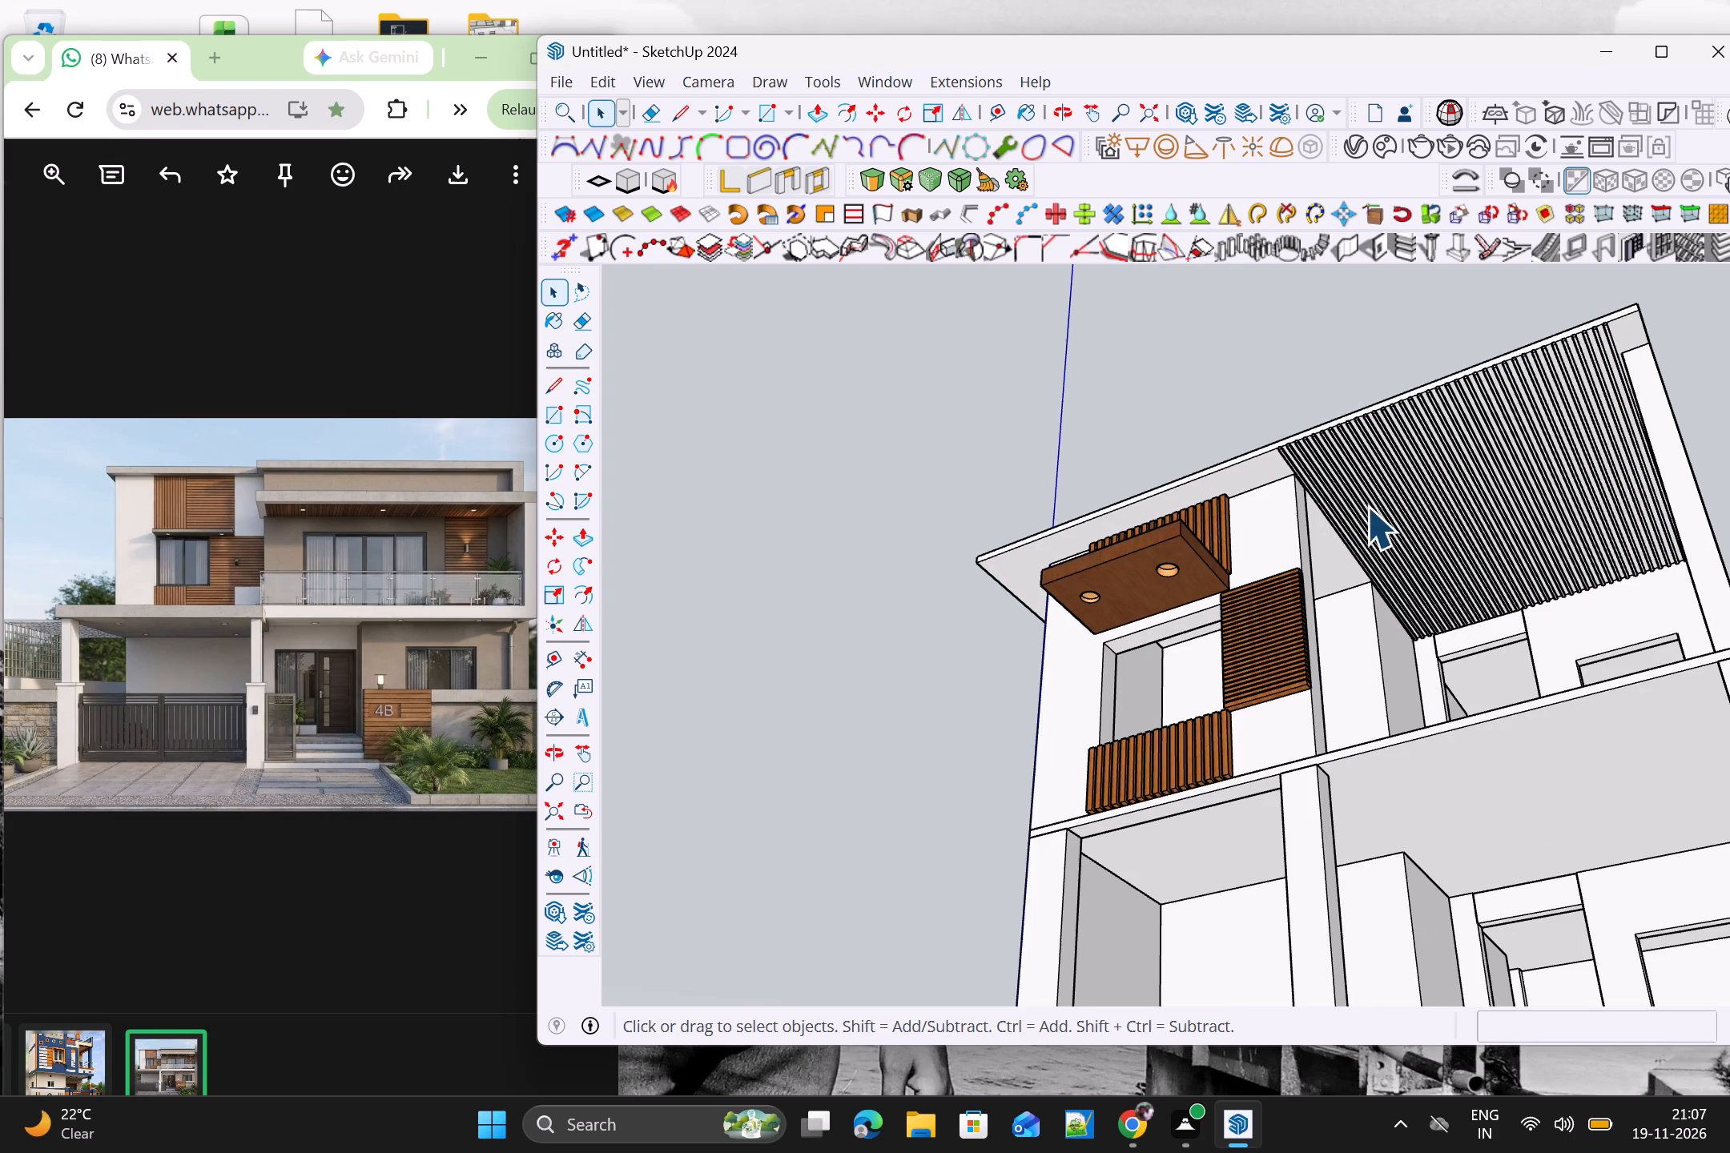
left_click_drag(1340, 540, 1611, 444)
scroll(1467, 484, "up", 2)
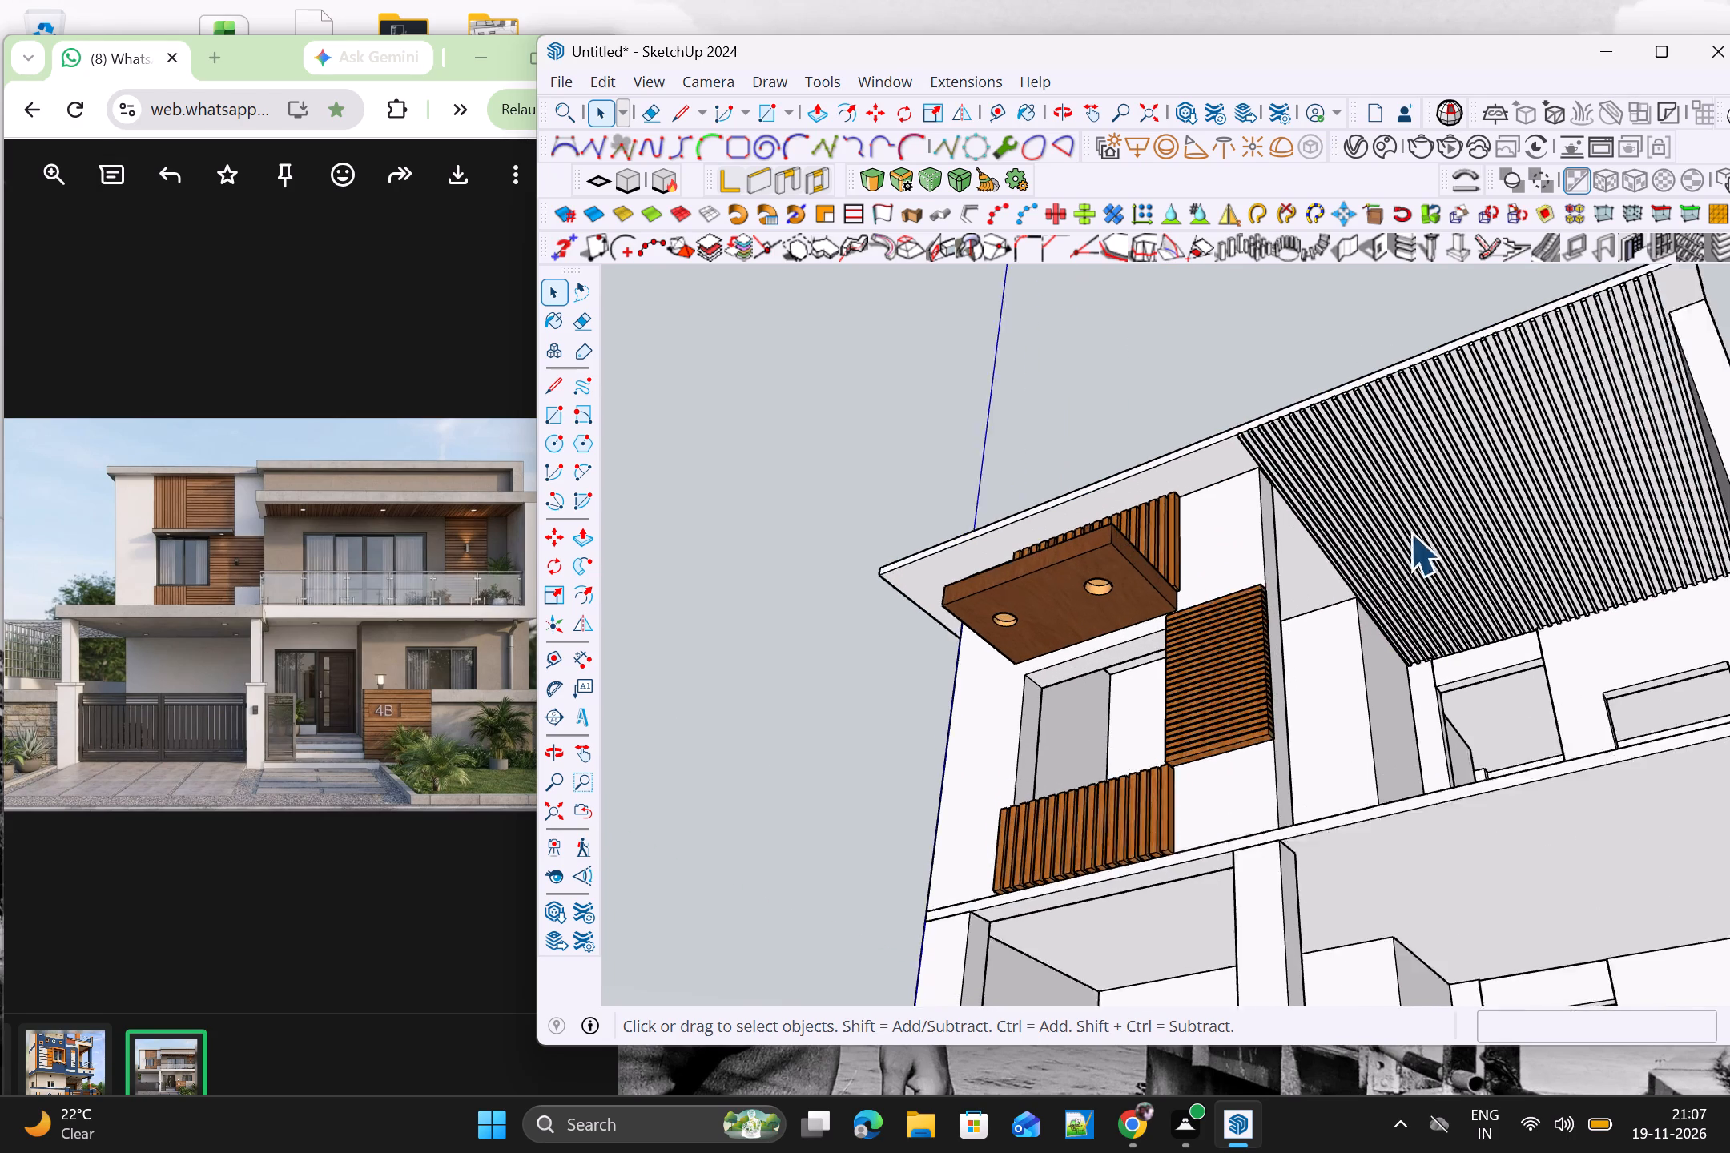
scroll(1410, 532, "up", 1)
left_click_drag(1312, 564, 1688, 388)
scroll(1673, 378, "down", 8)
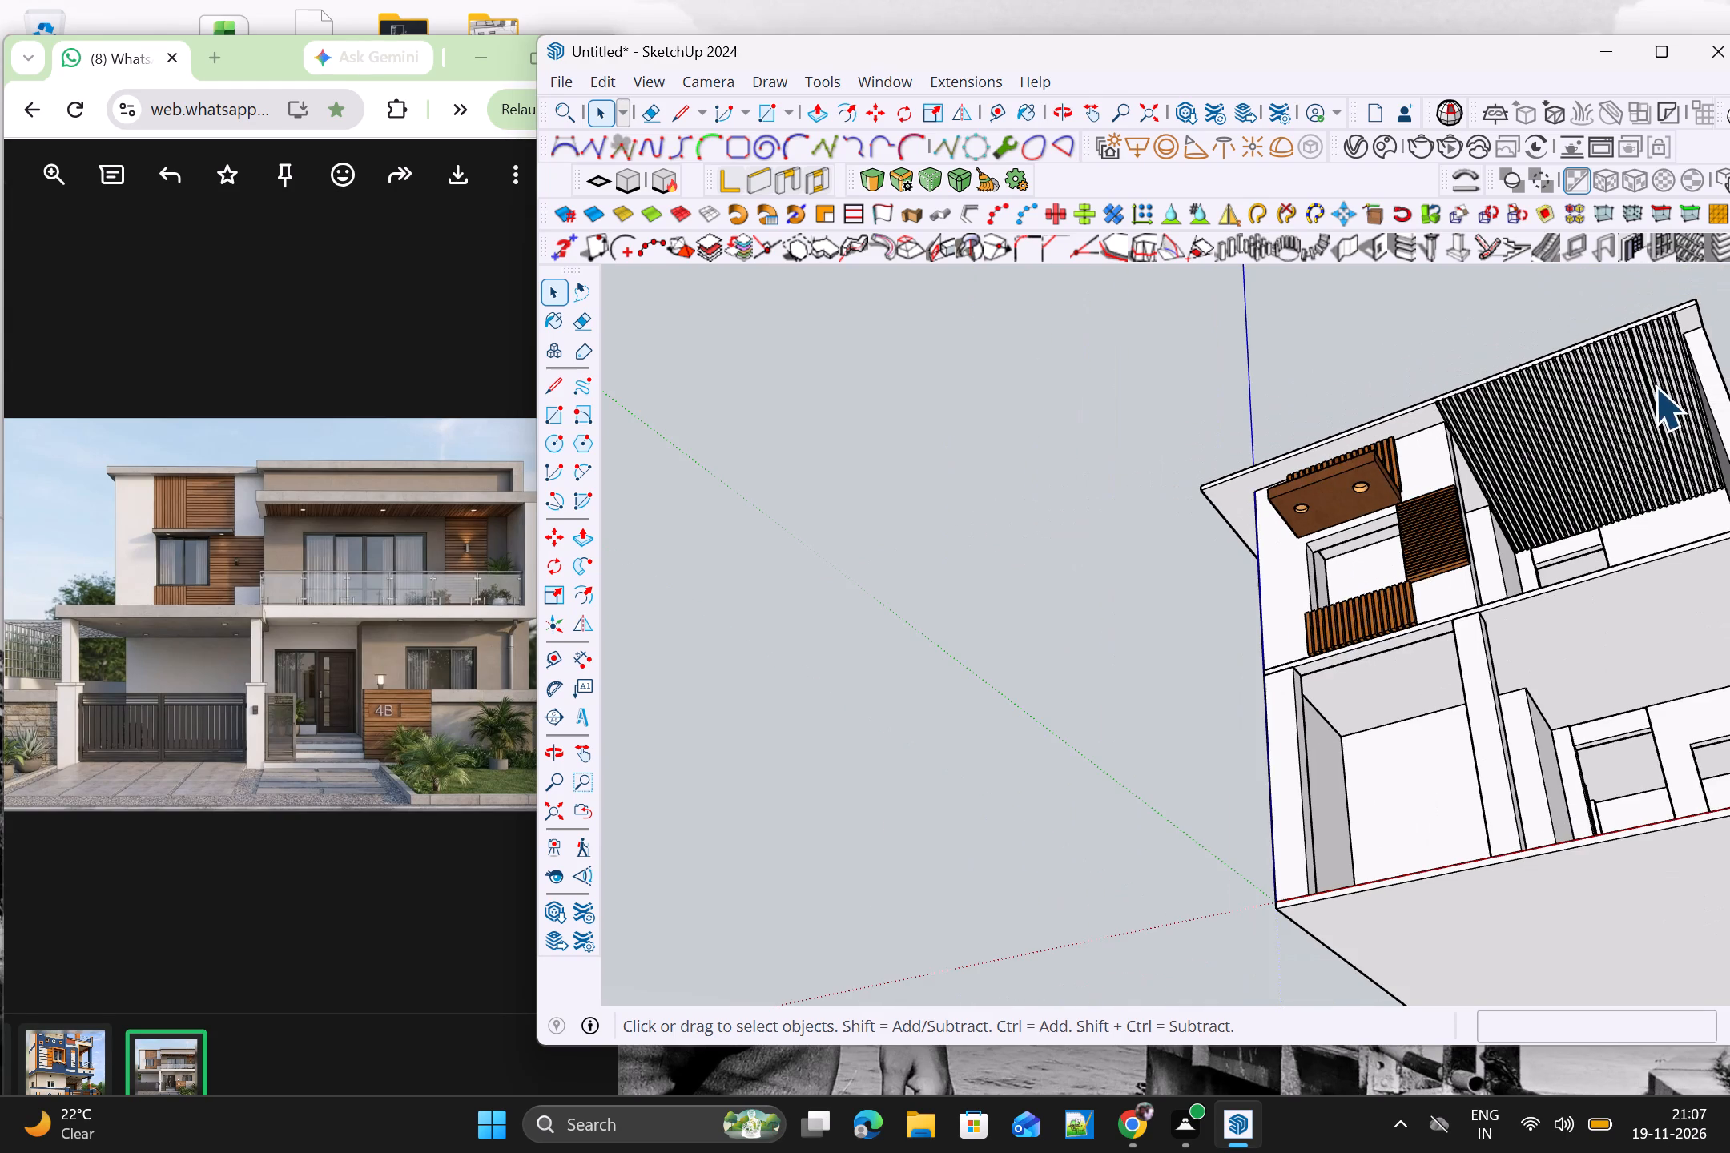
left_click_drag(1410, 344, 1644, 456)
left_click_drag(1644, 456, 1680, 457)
Examine the ceiling strips over the balcony from below, together with the wood-clad front wall.
scroll(1631, 439, "down", 4)
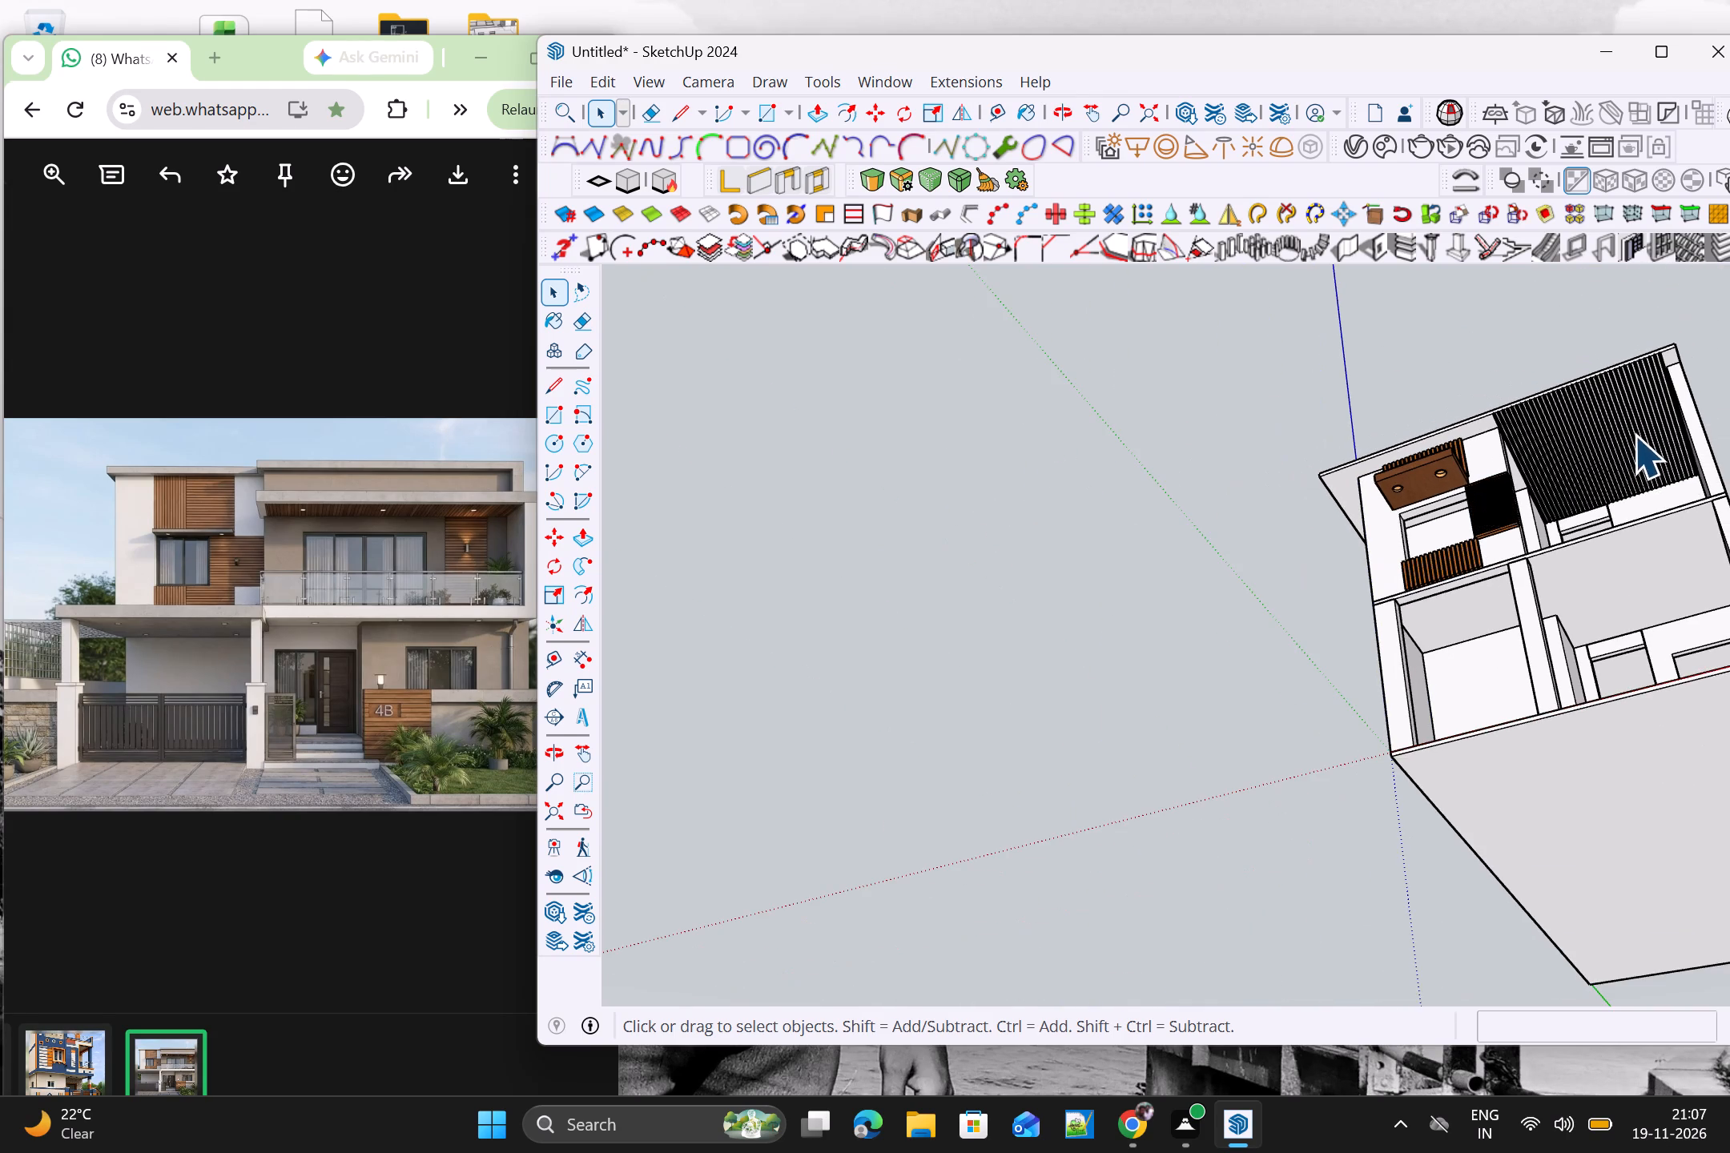
middle_click_drag(1634, 437, 1708, 610)
middle_click_drag(1684, 568, 1499, 581, "shift")
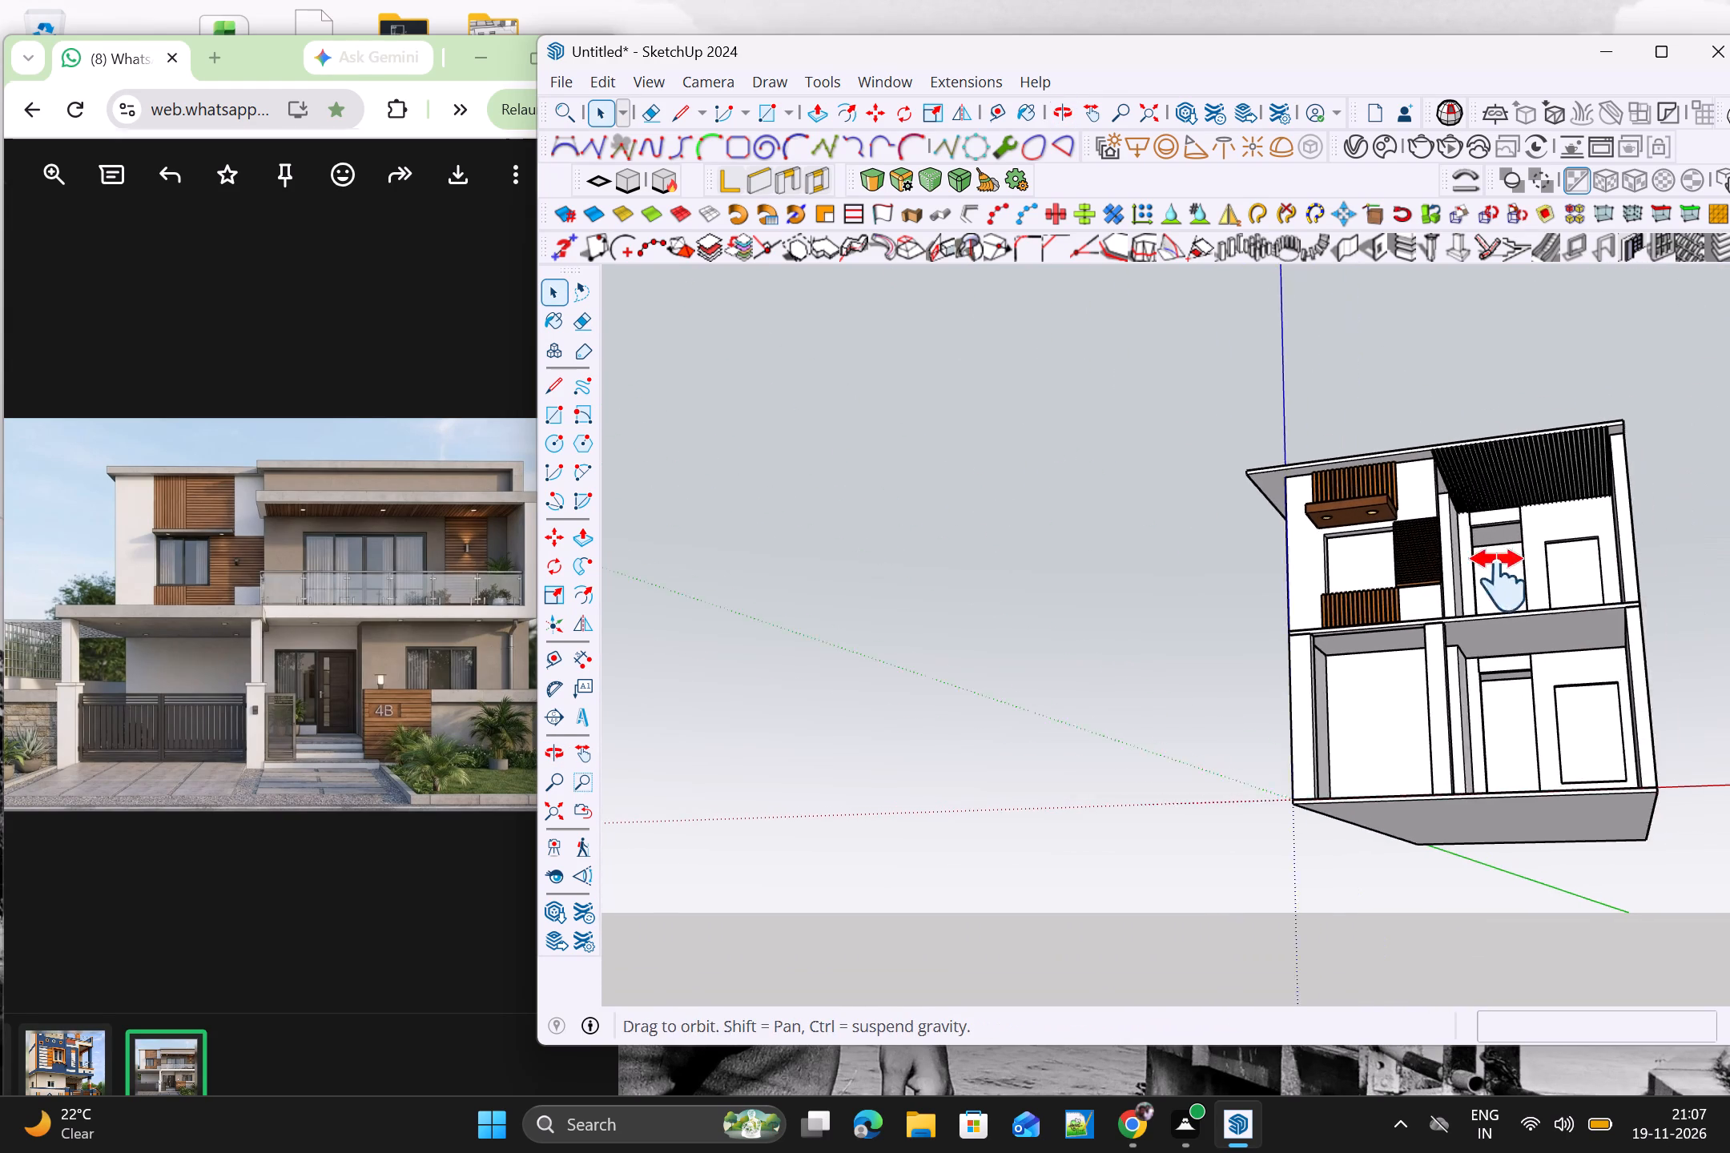
middle_click_drag(1499, 581, 1389, 600, "shift")
scroll(1381, 590, "up", 5)
middle_click_drag(1322, 603, 1453, 541)
scroll(1212, 473, "up", 9)
scroll(1149, 412, "down", 2)
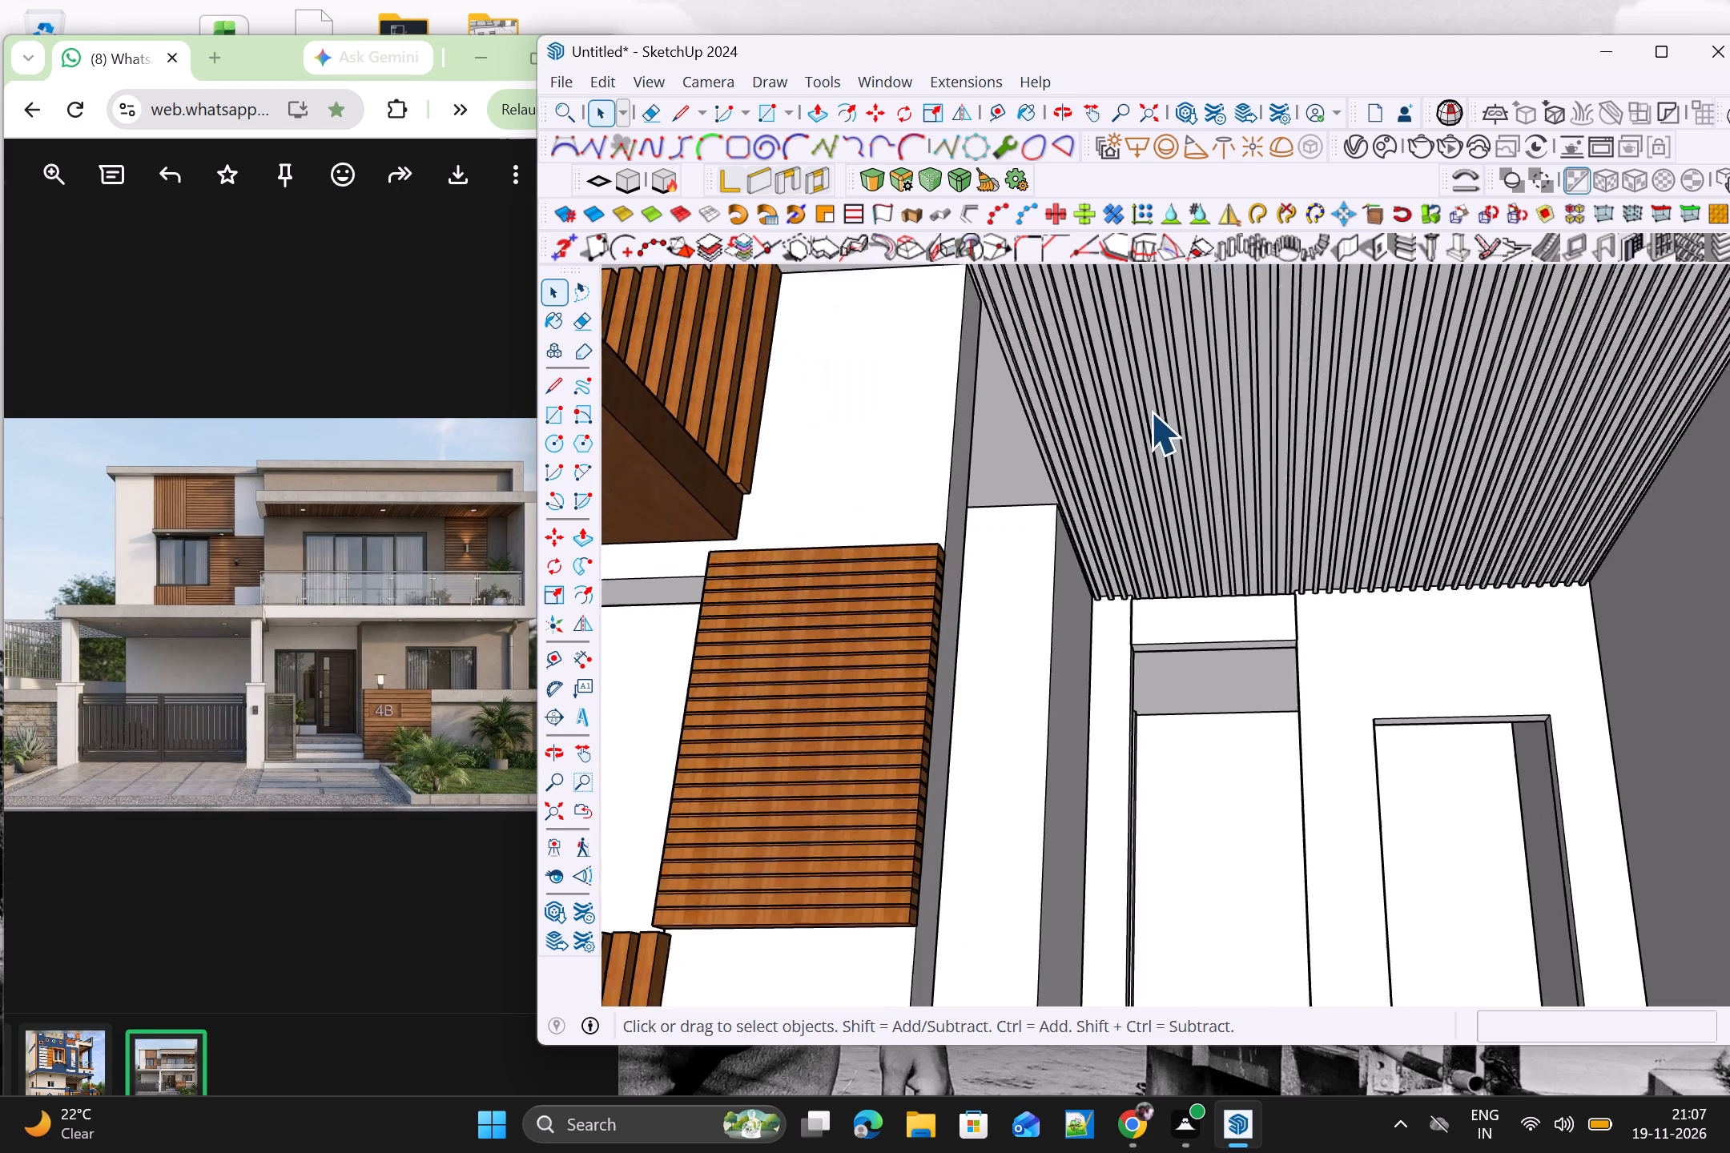
scroll(1150, 412, "down", 4)
middle_click_drag(1159, 405, 1222, 400)
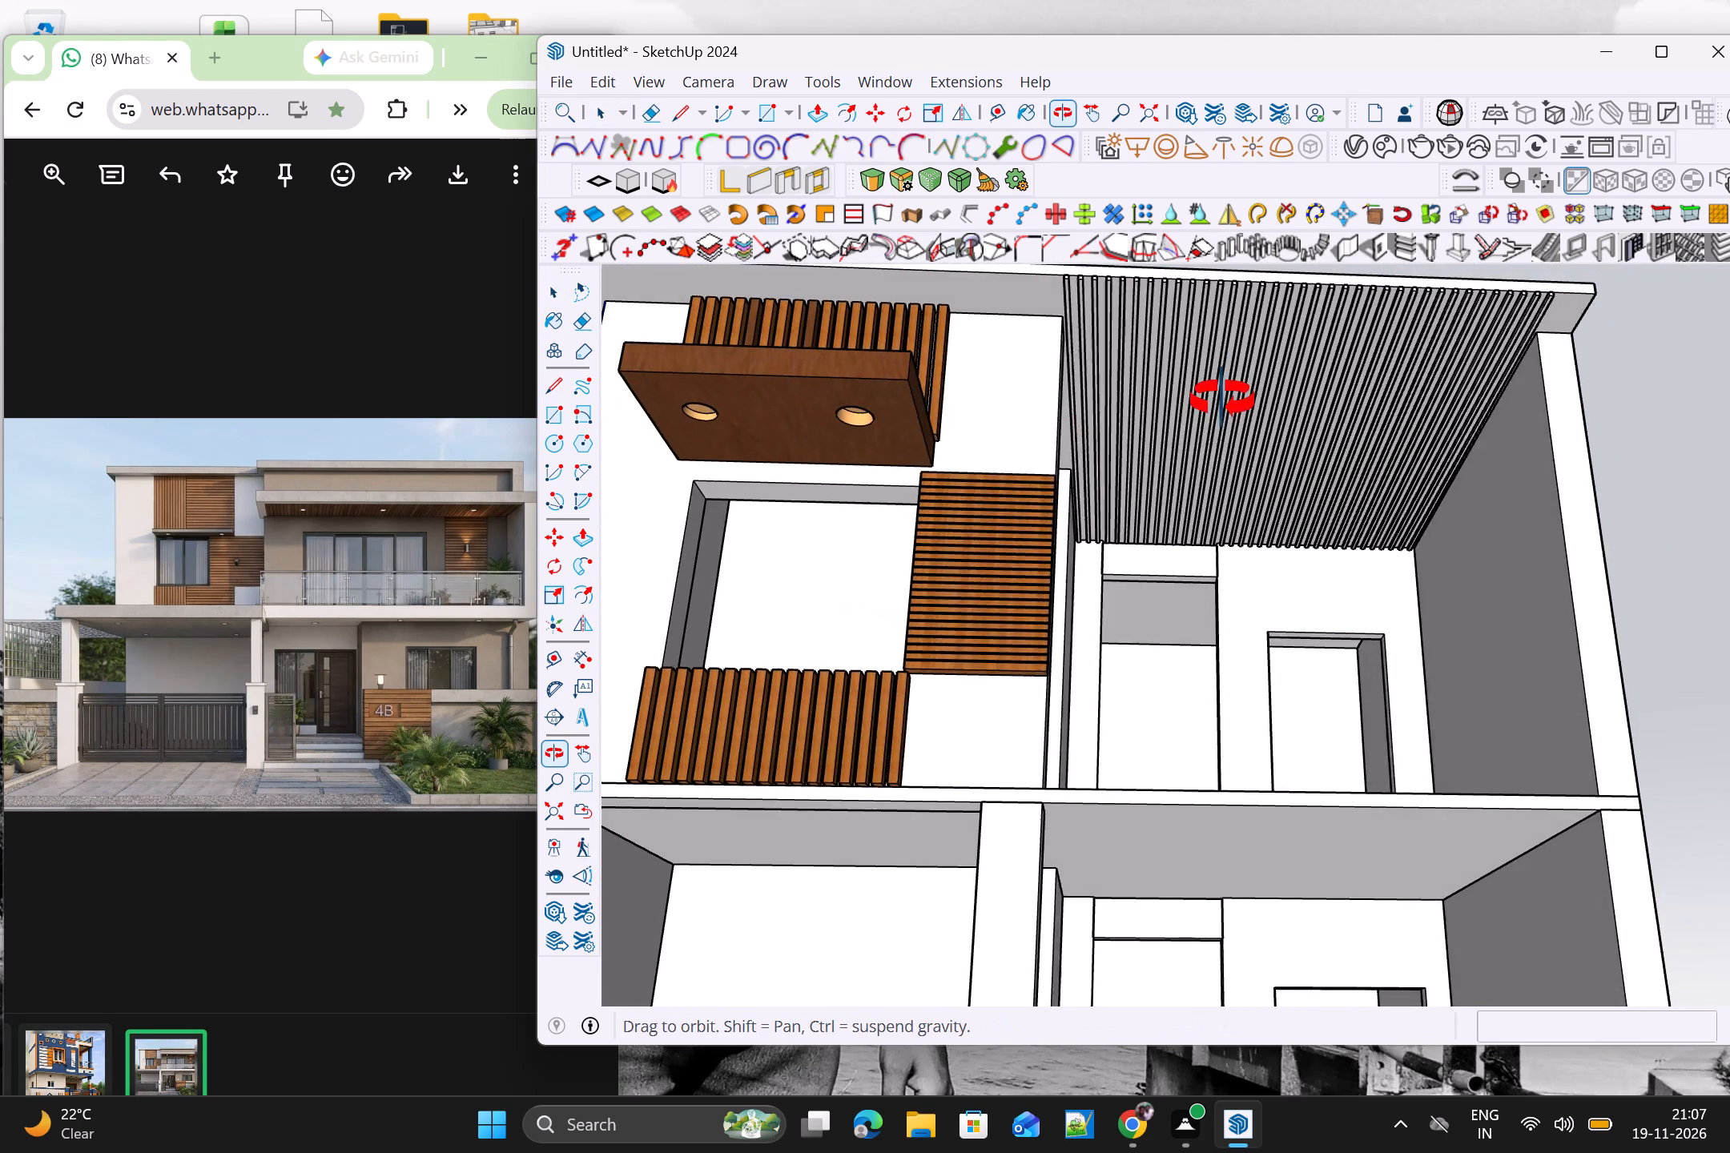
Draw two circles under the balcony ceiling strips near the wood-clad wall, one at the front, about 4 3/8" radius, and one at the back.
middle_click_drag(1222, 400, 1263, 433)
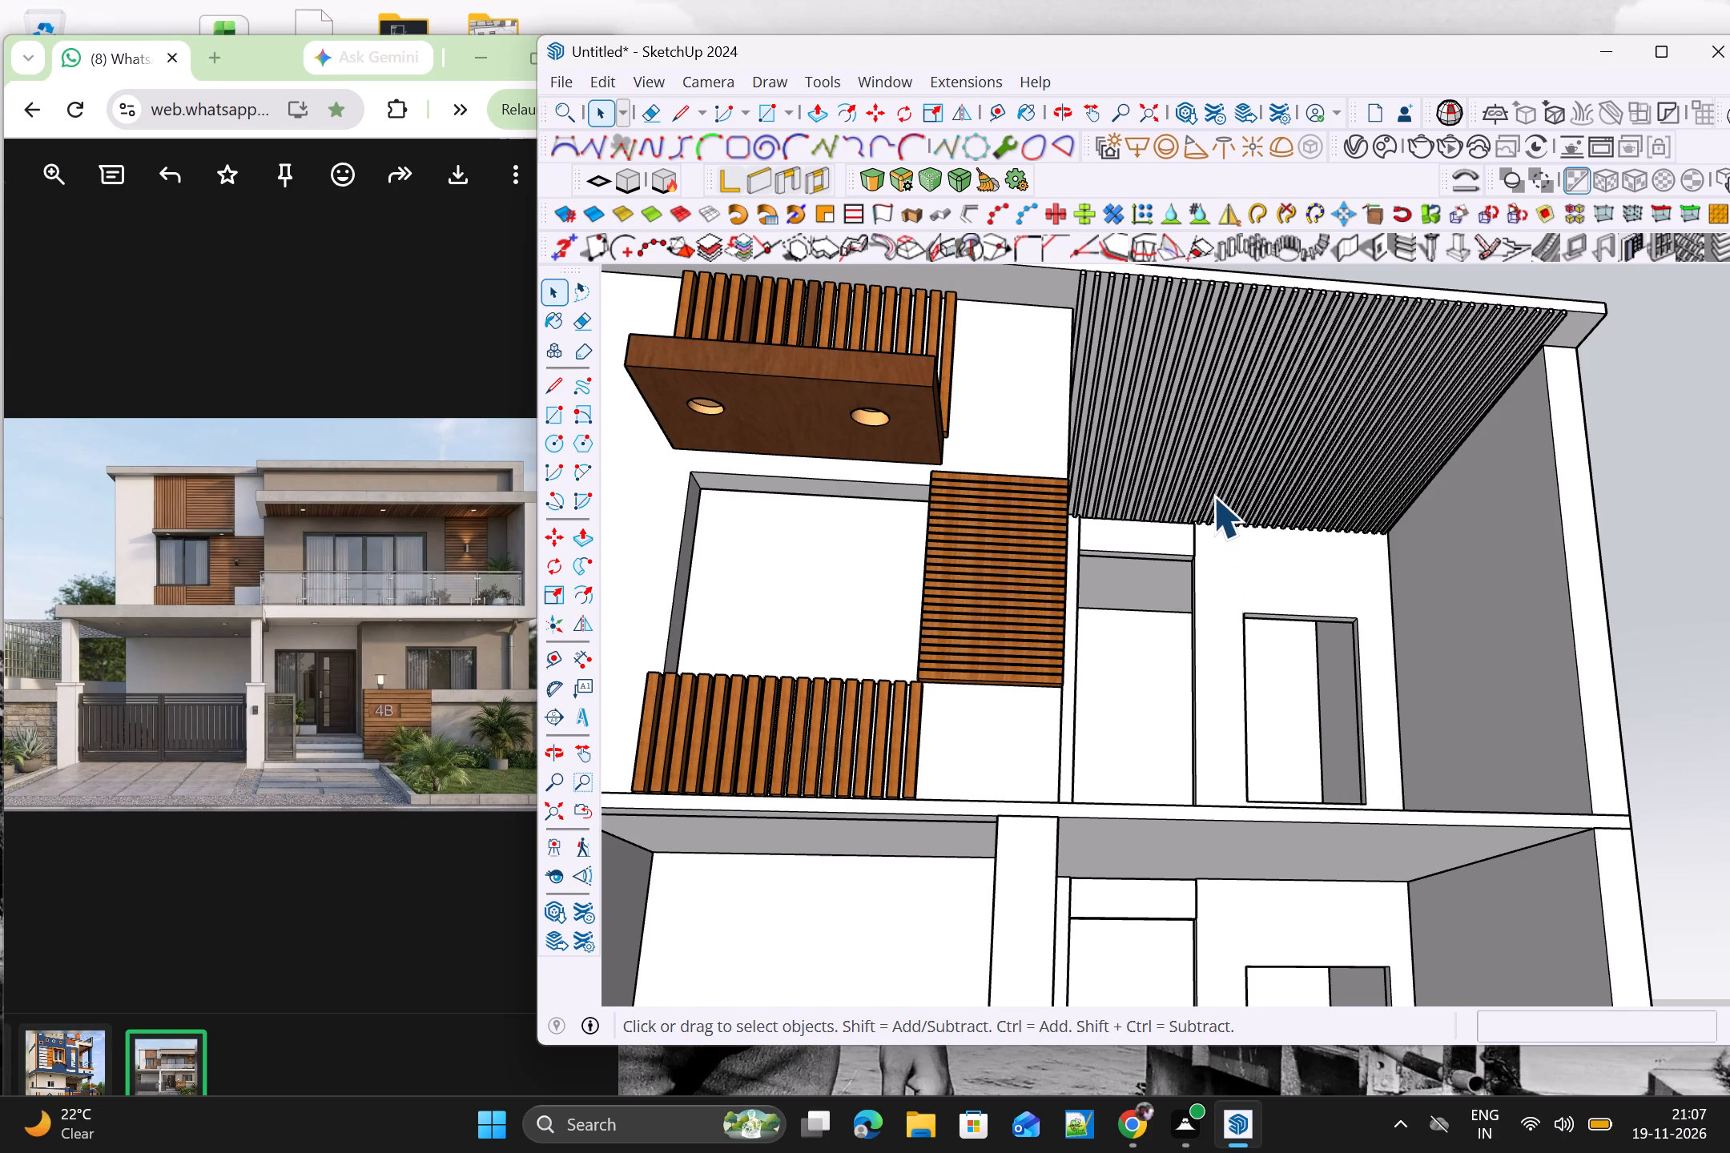
key("c")
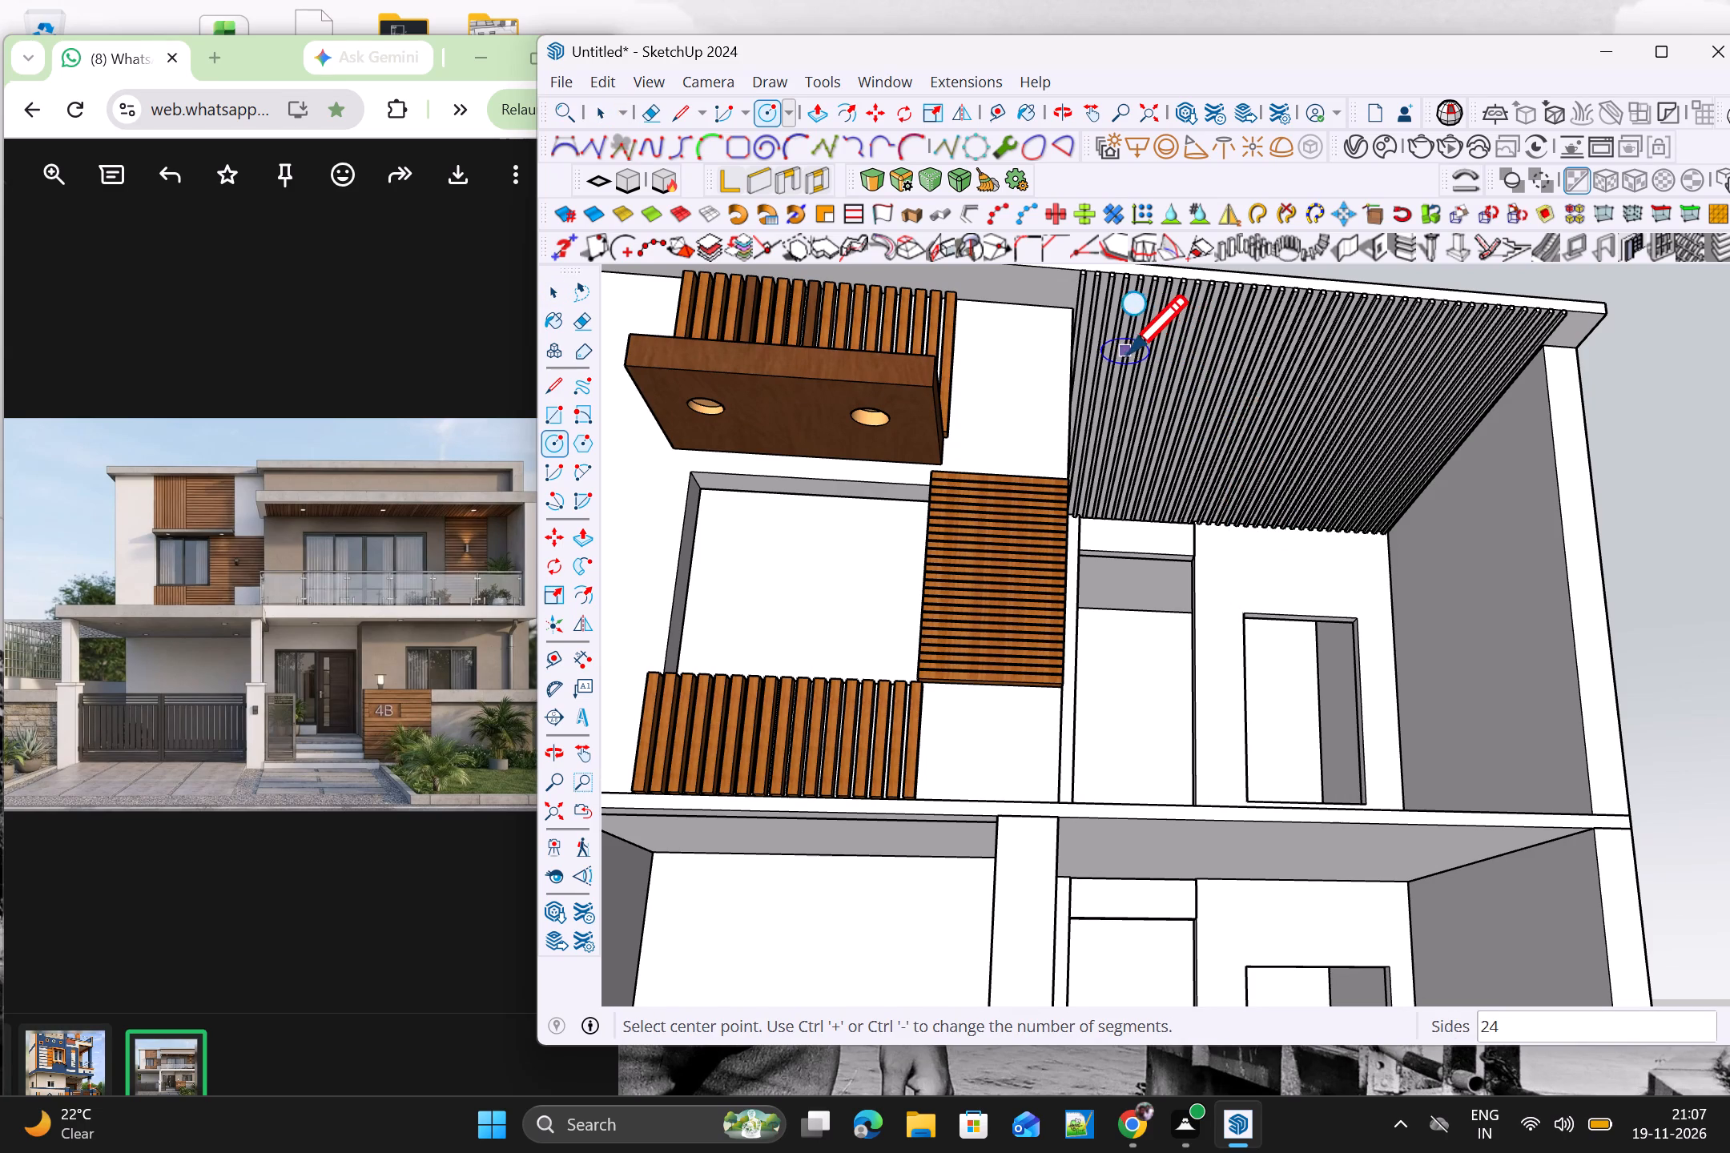
left_click(1125, 350)
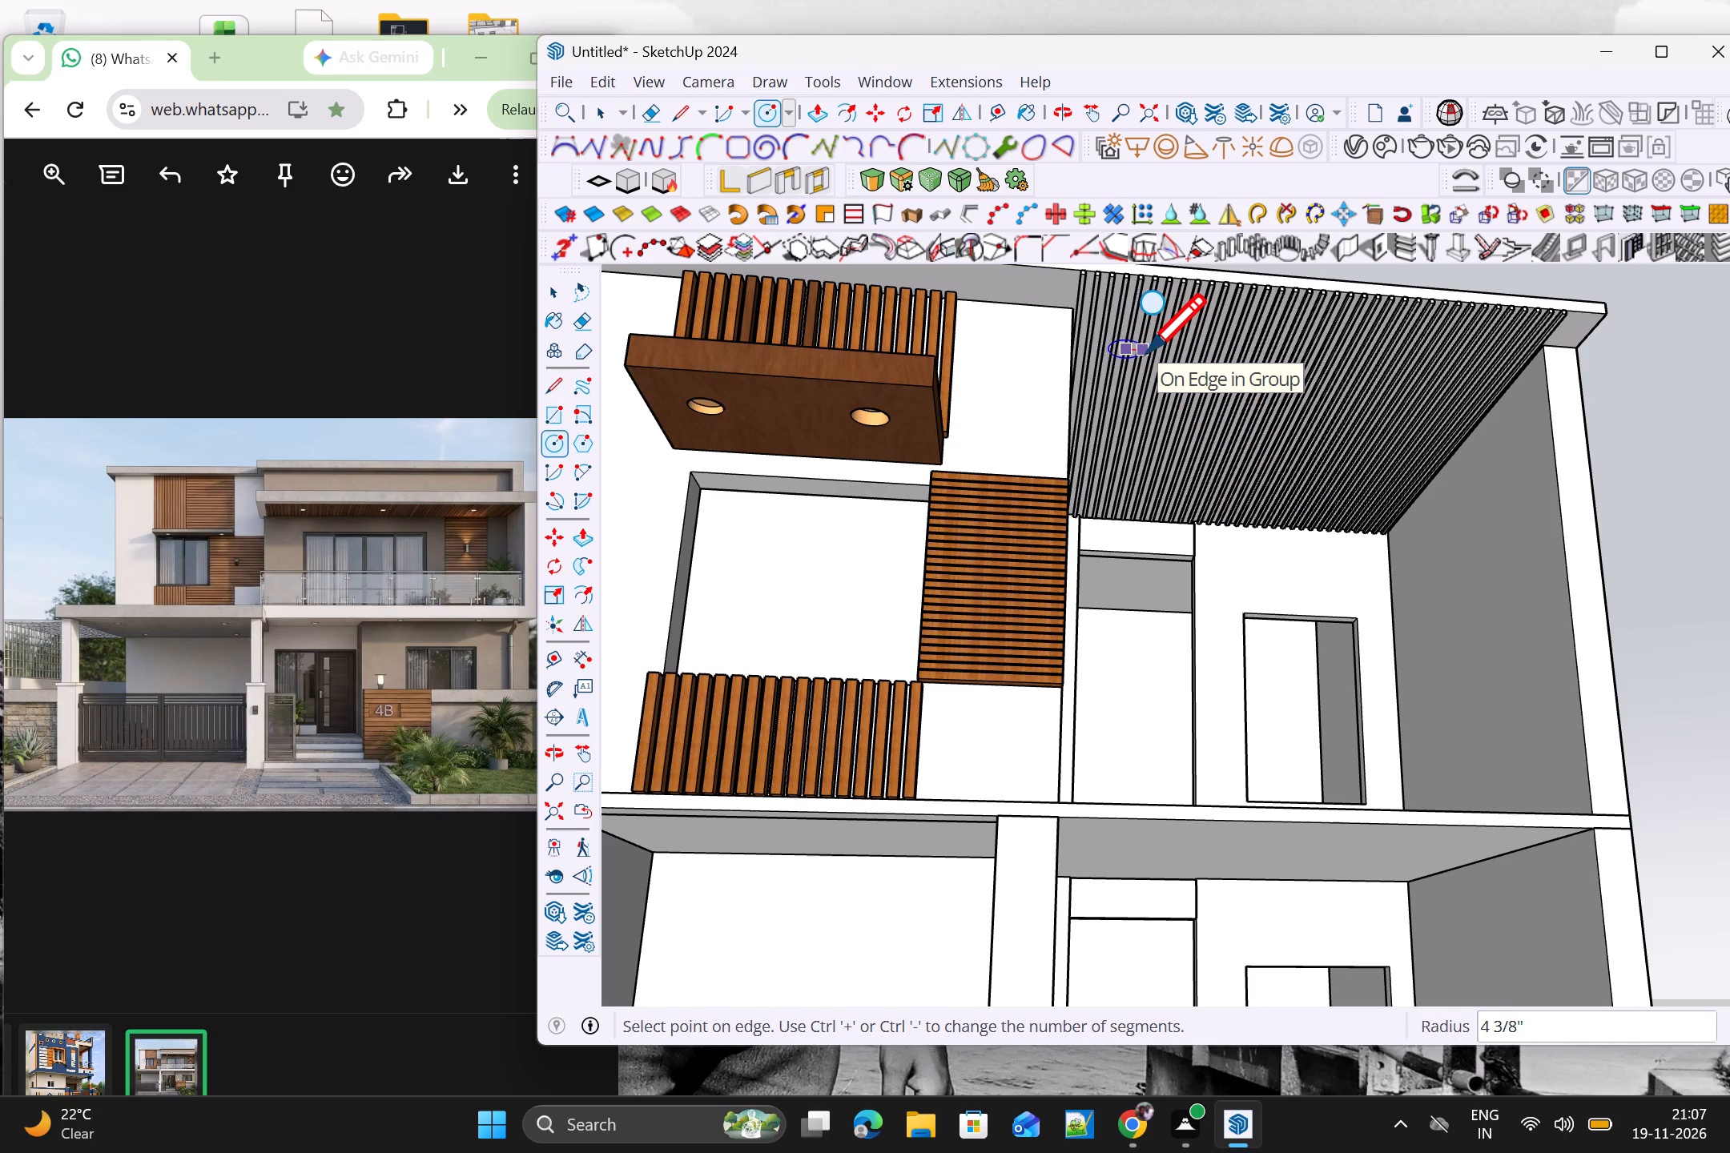
left_click(1146, 351)
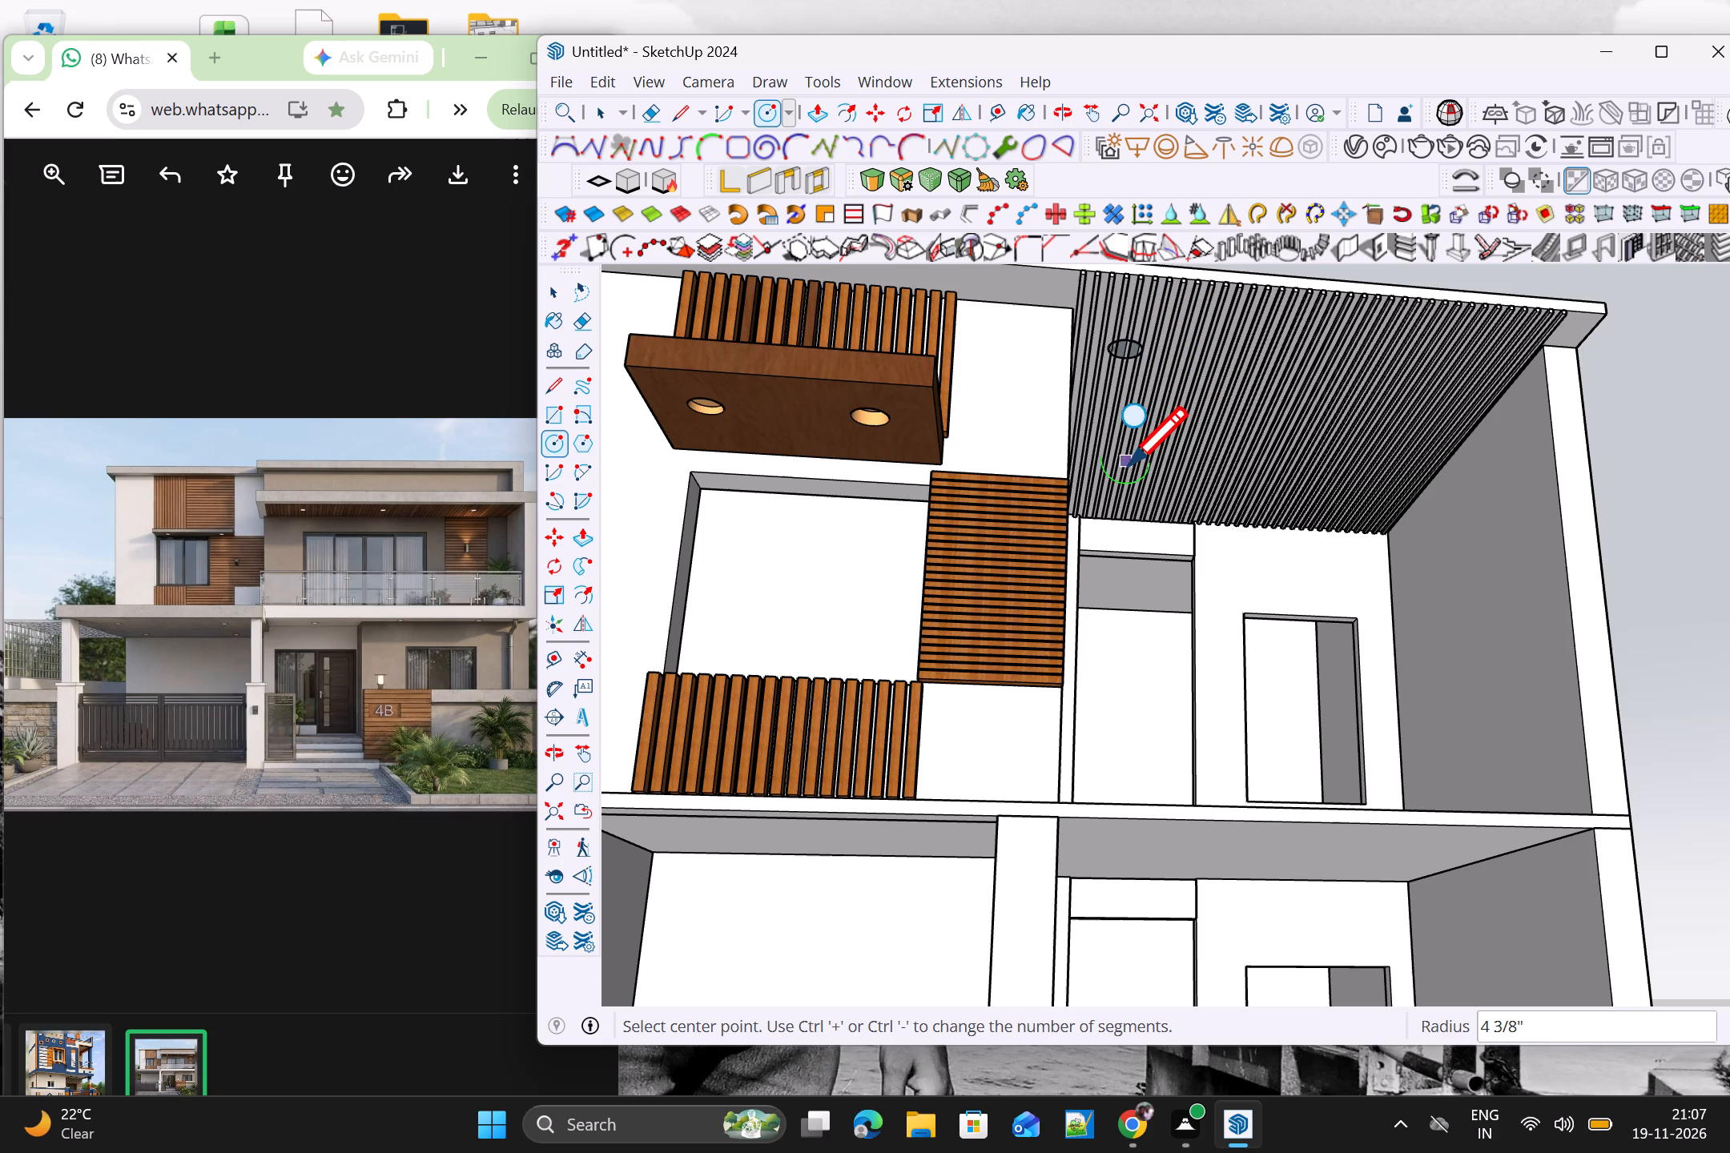
middle_click_drag(1114, 464, 1163, 399)
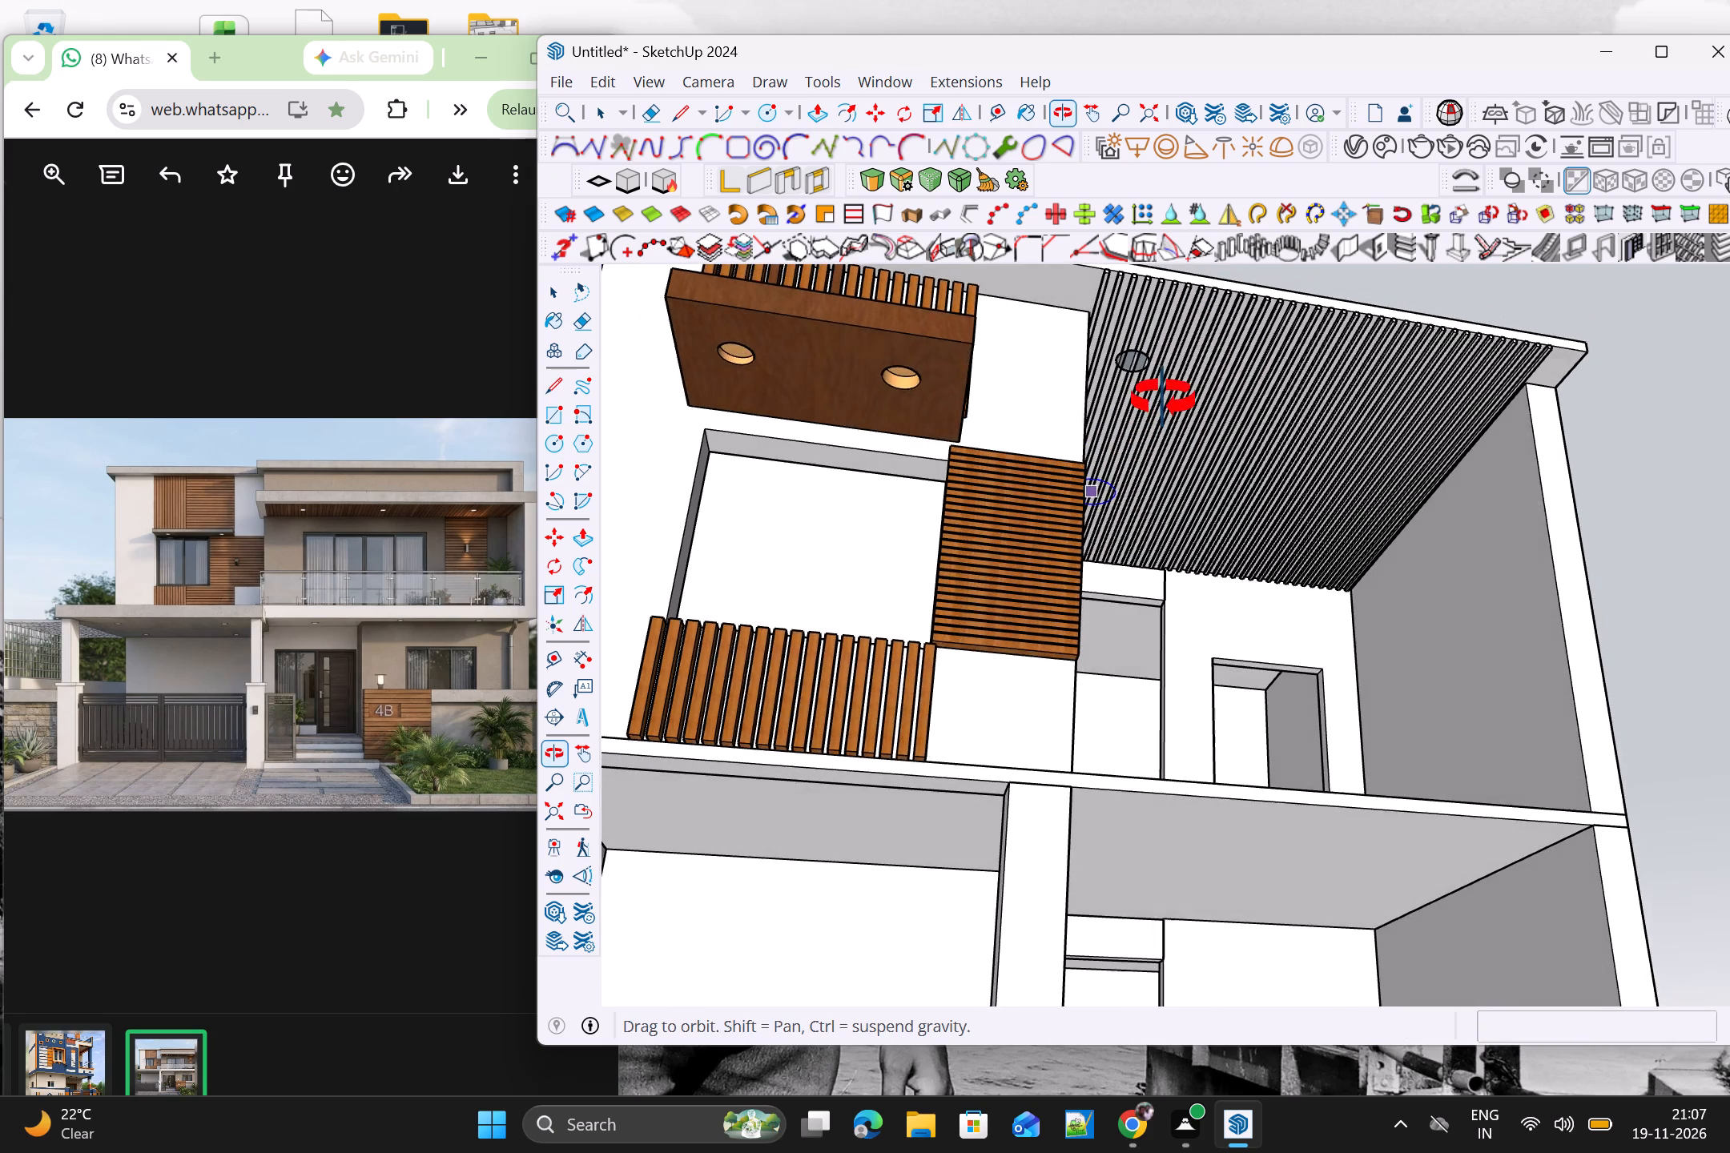
middle_click_drag(1163, 399, 1131, 328)
scroll(1122, 477, "up", 4)
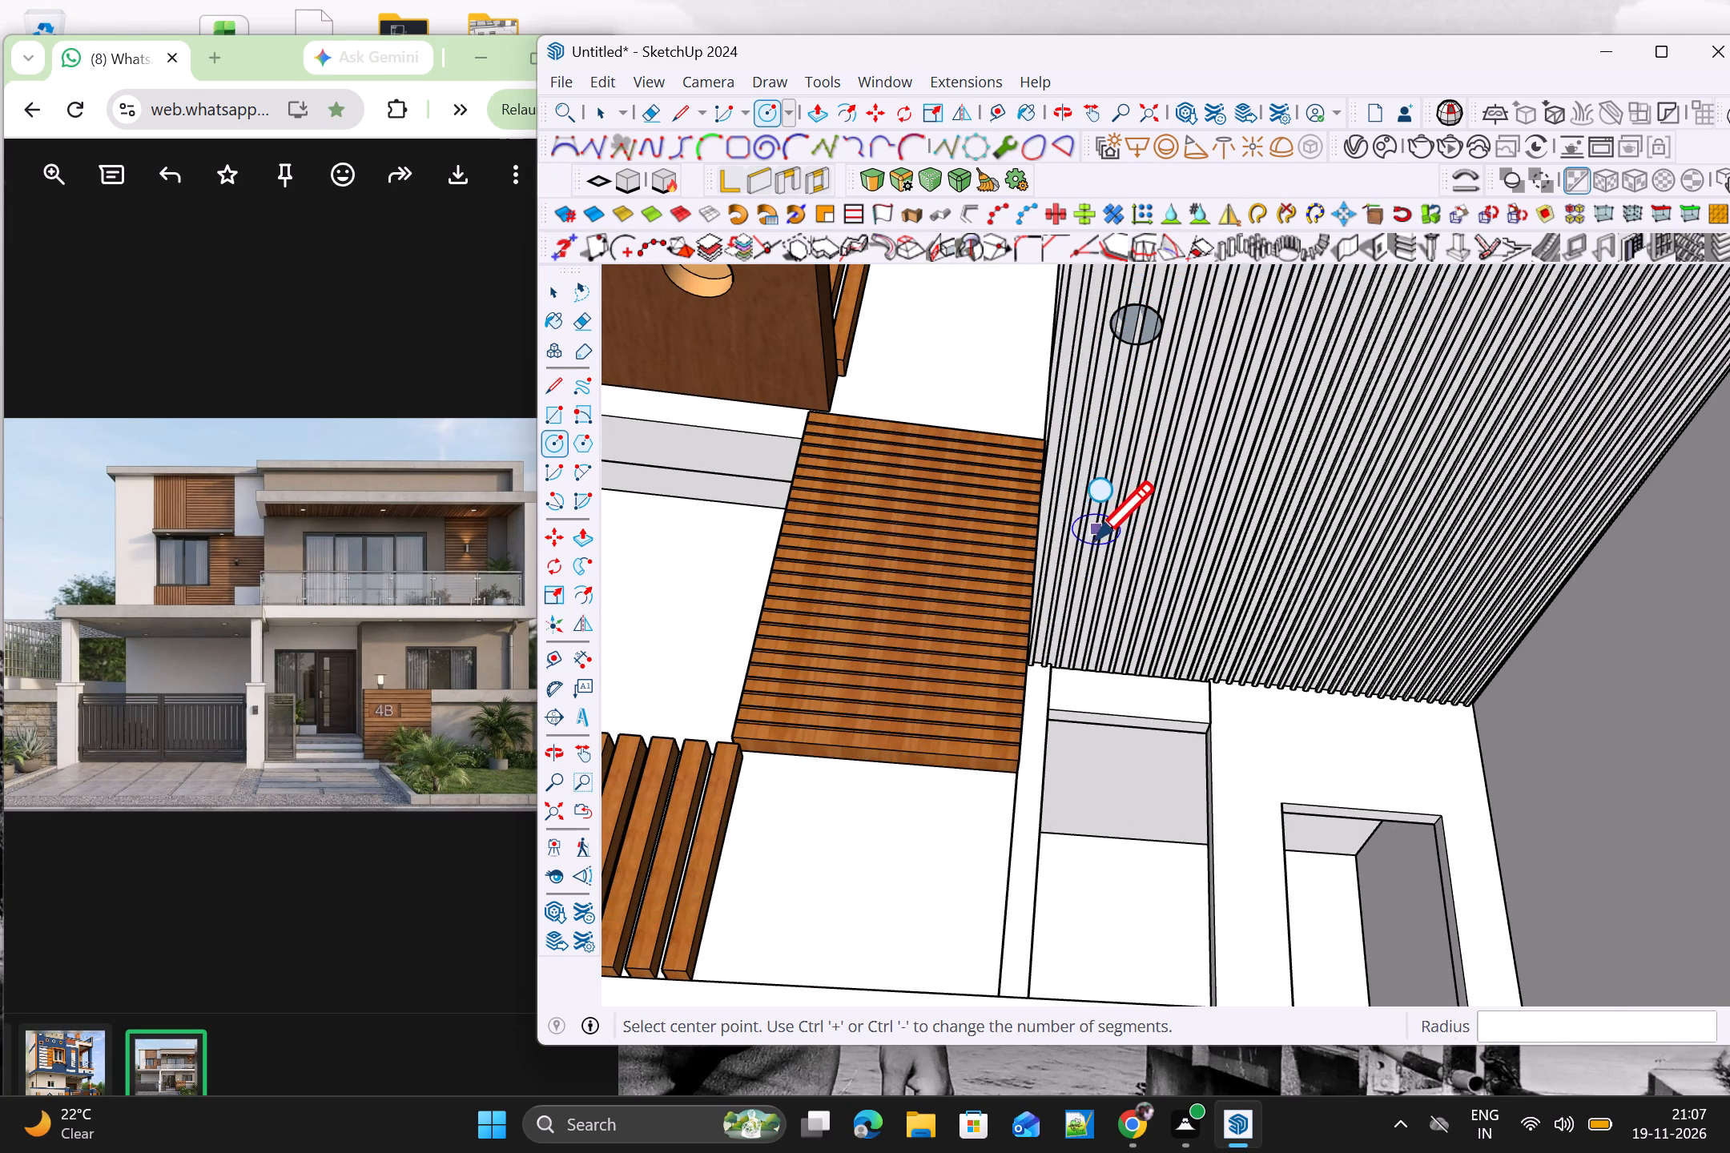
left_click(1088, 581)
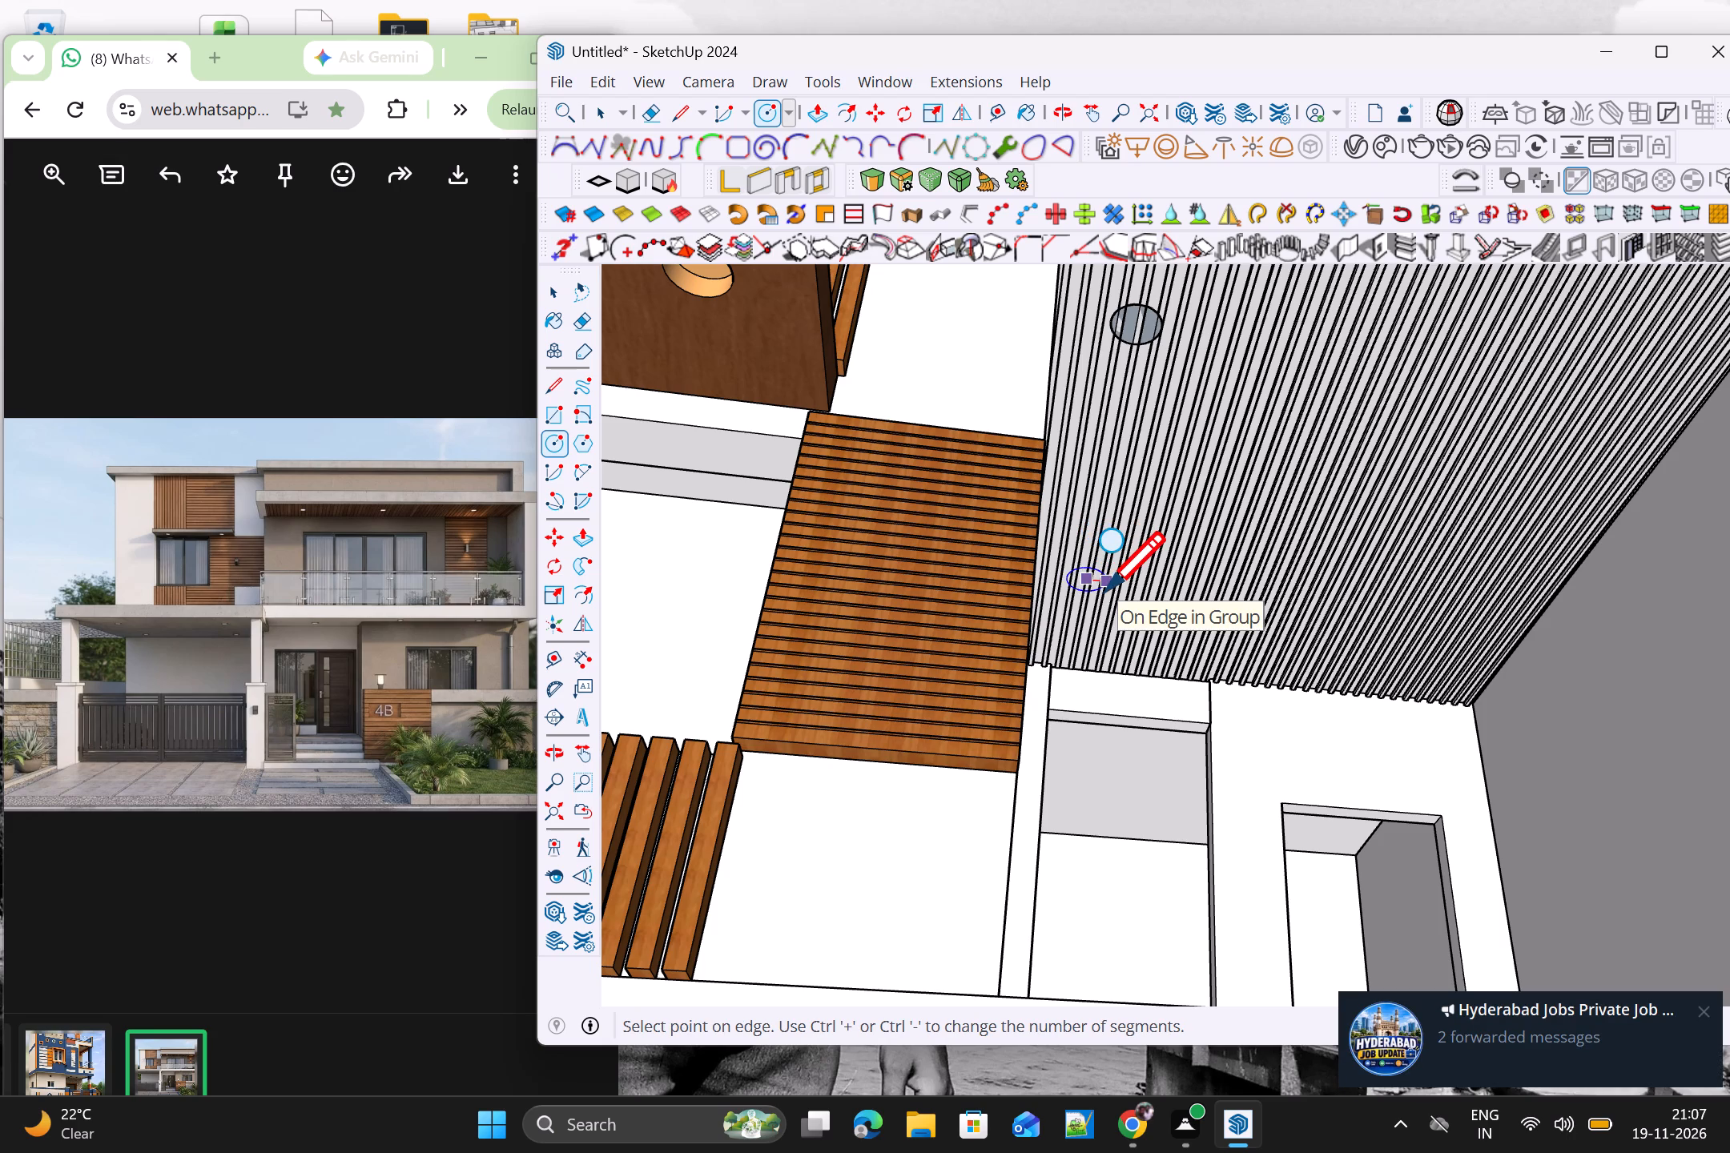
left_click(1105, 589)
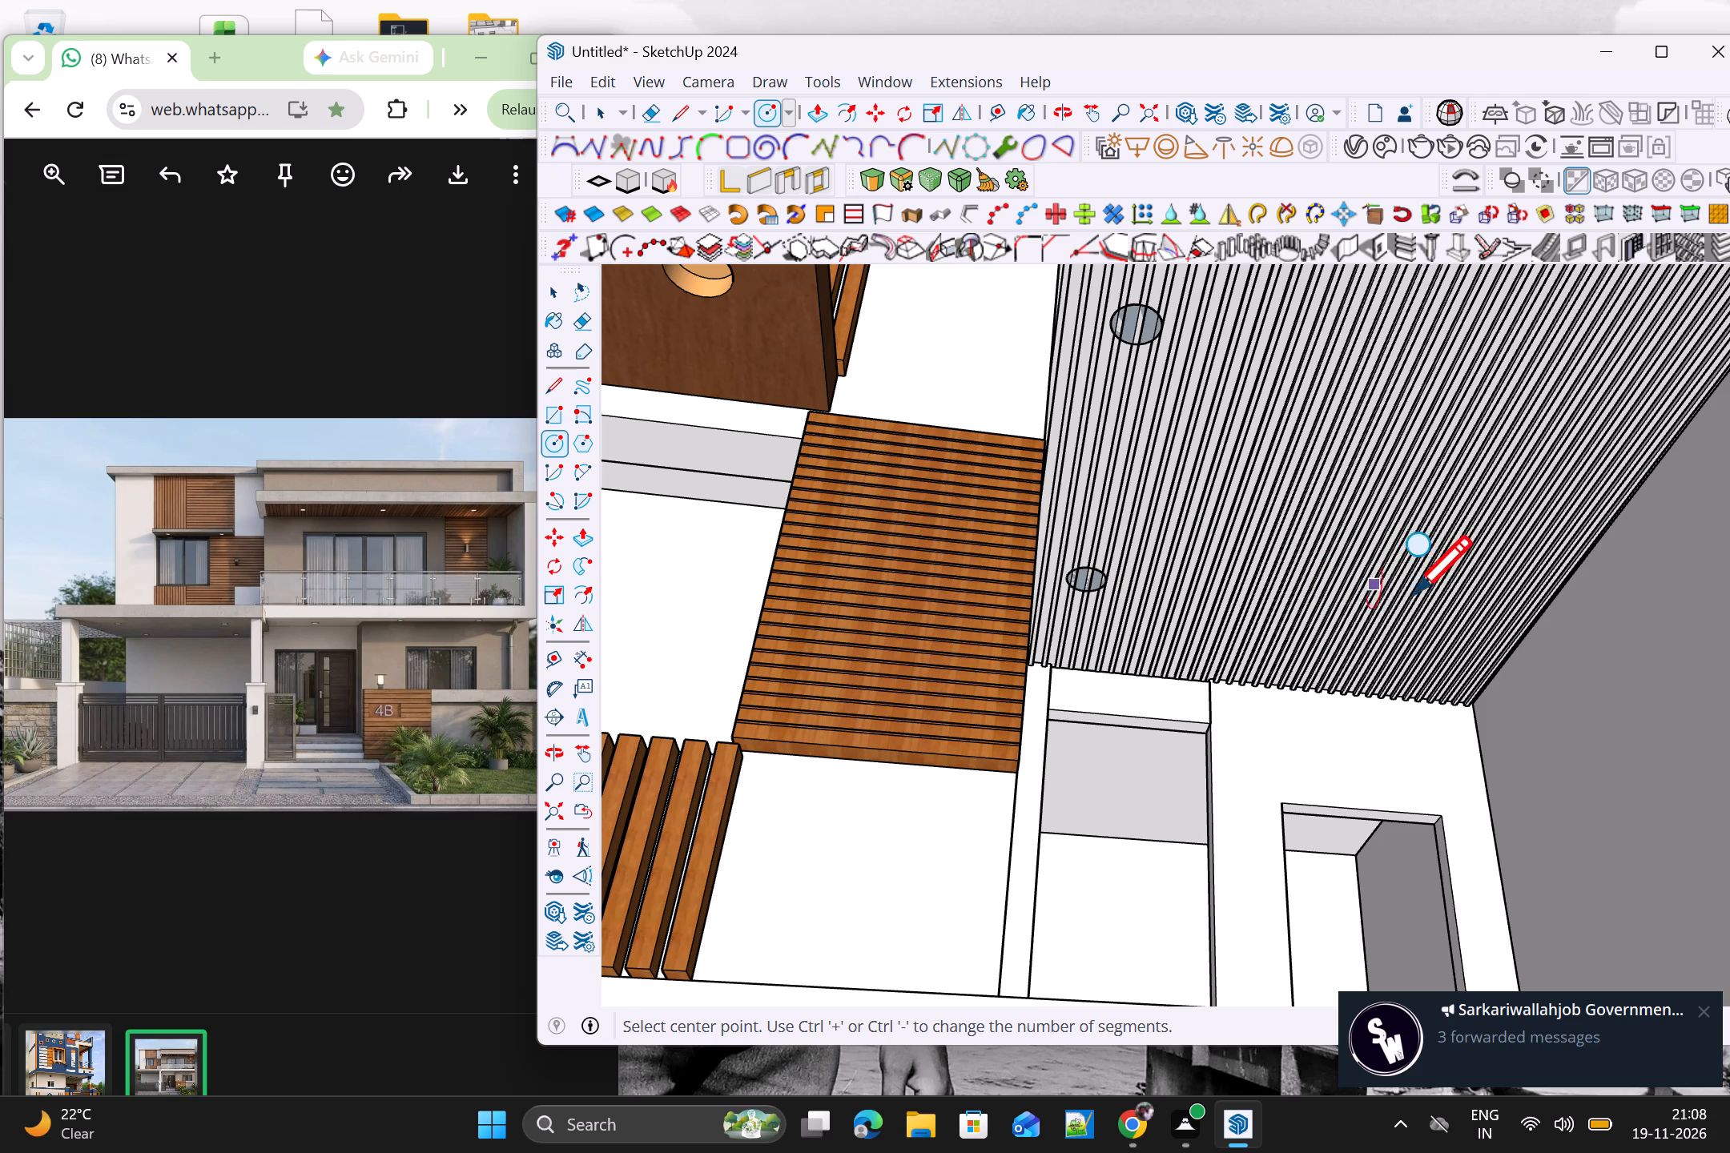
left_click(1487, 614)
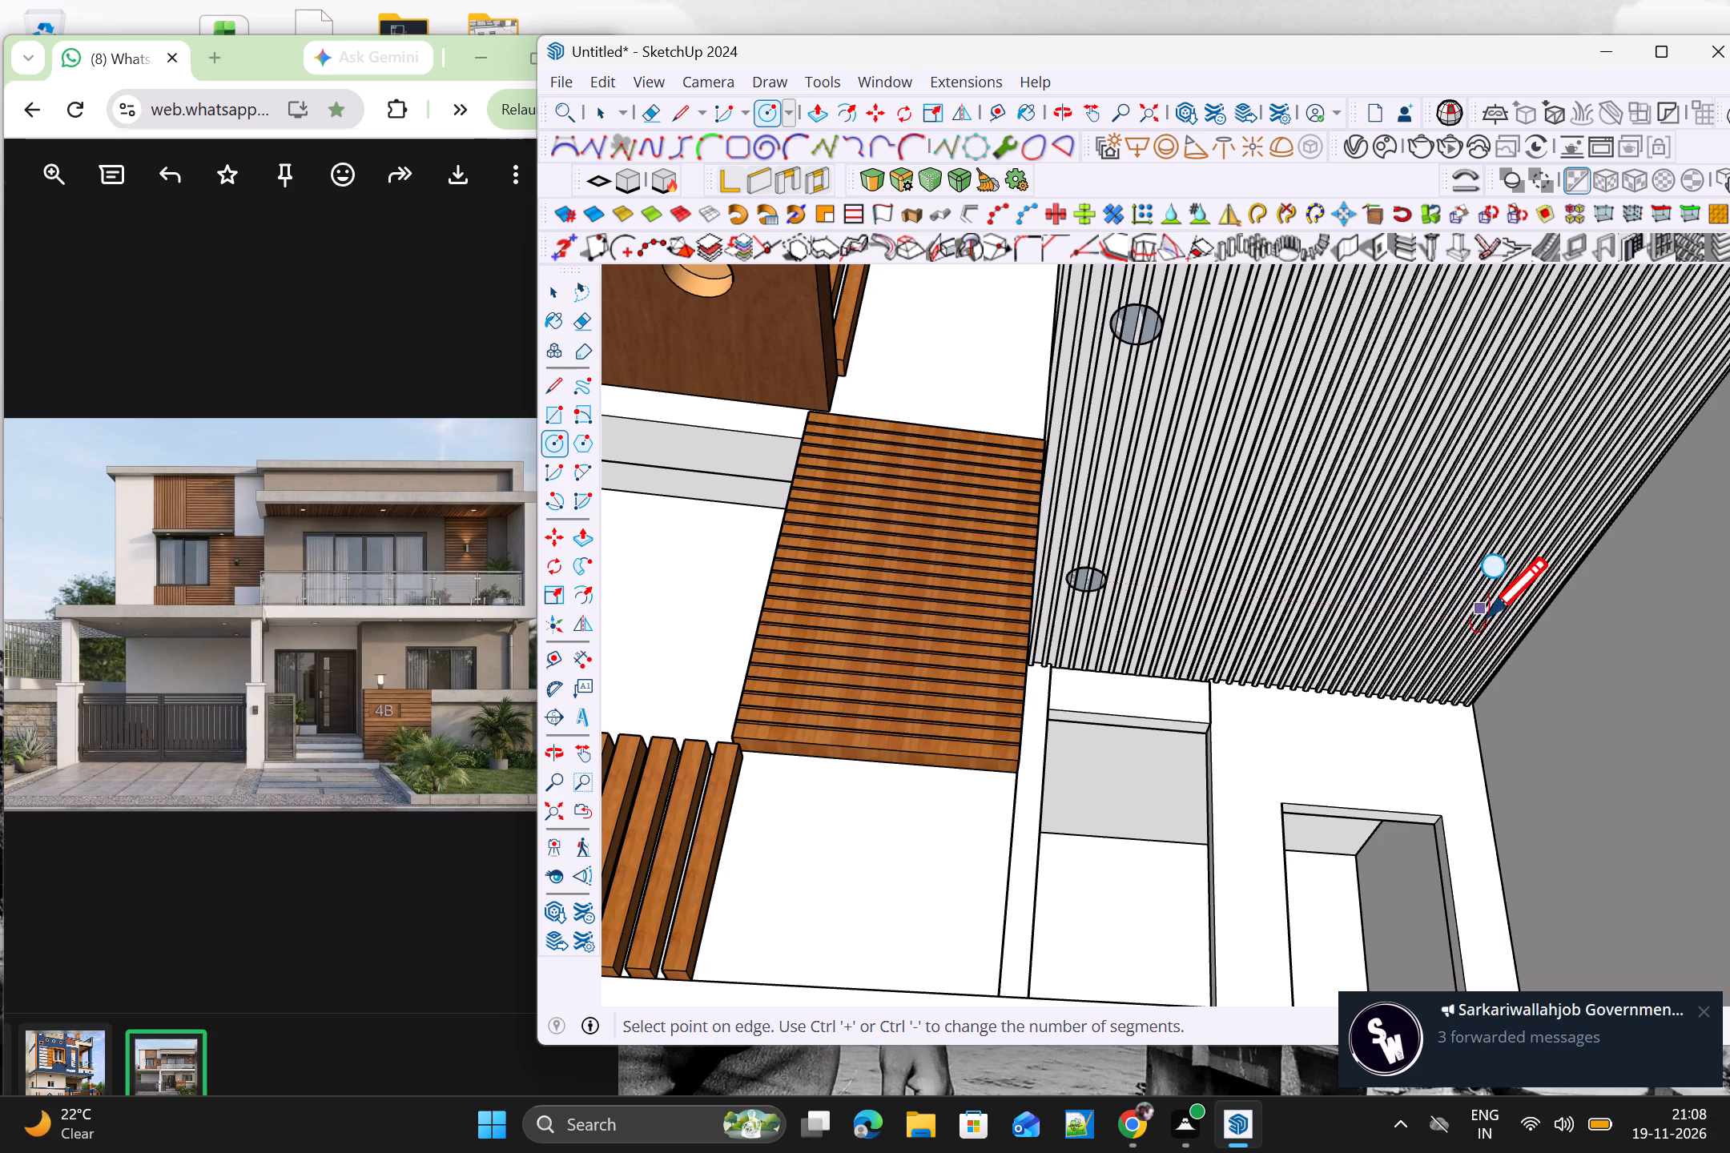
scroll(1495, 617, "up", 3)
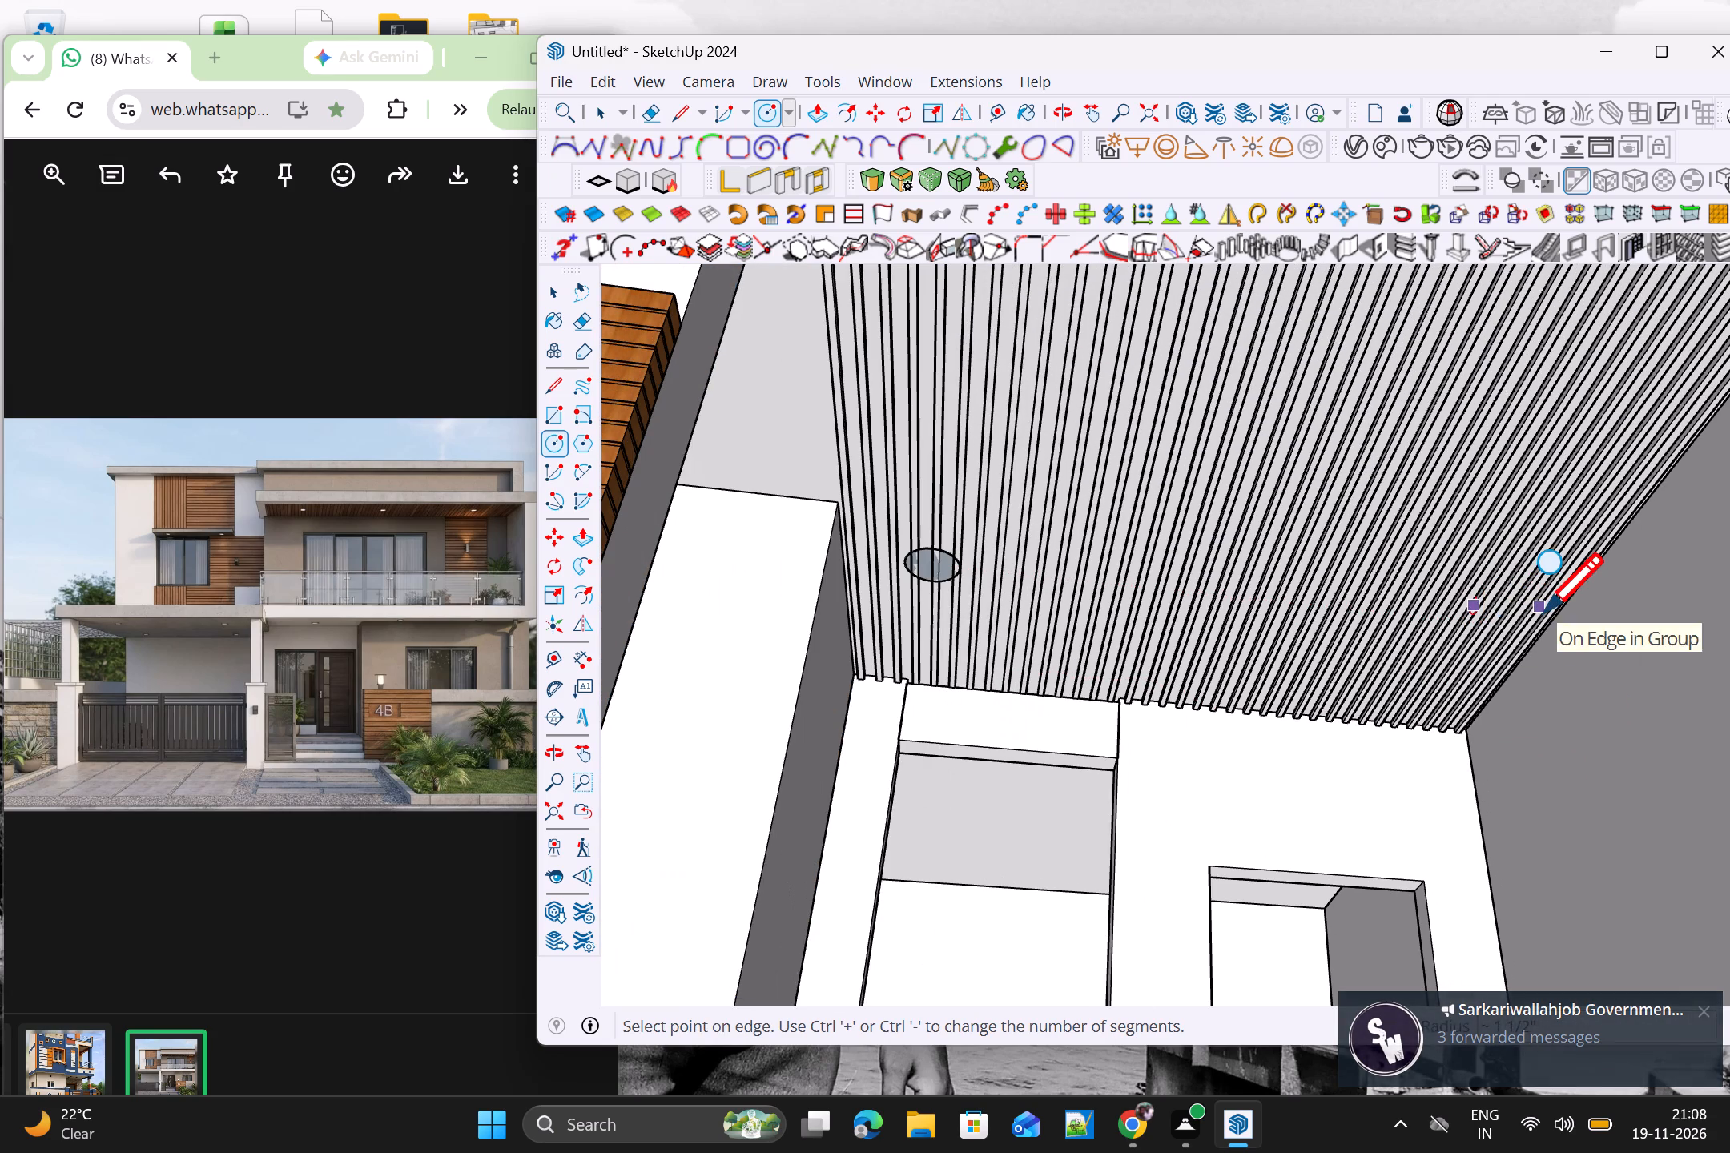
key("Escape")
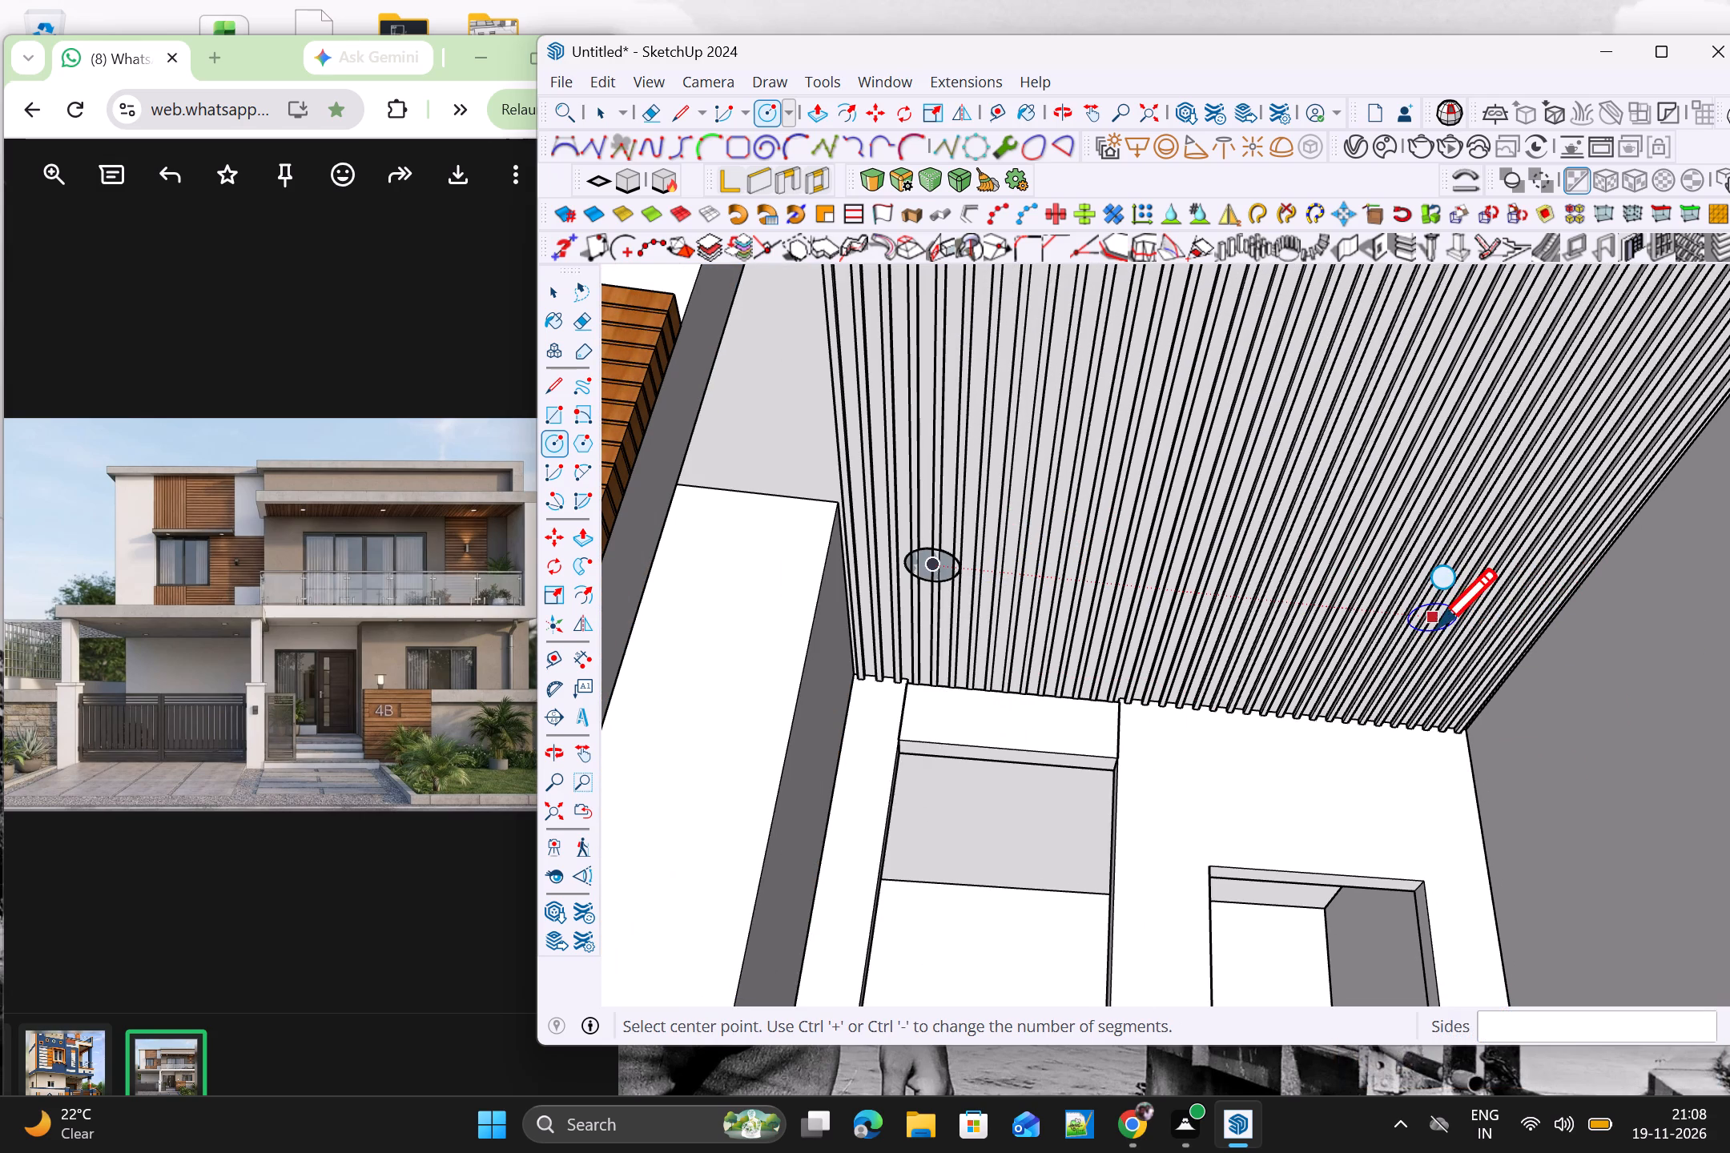
Draw two more circles under the ceiling strips along the opposite side wall, one near the back wall and one near the front edge.
left_click_drag(1477, 621, 1496, 621)
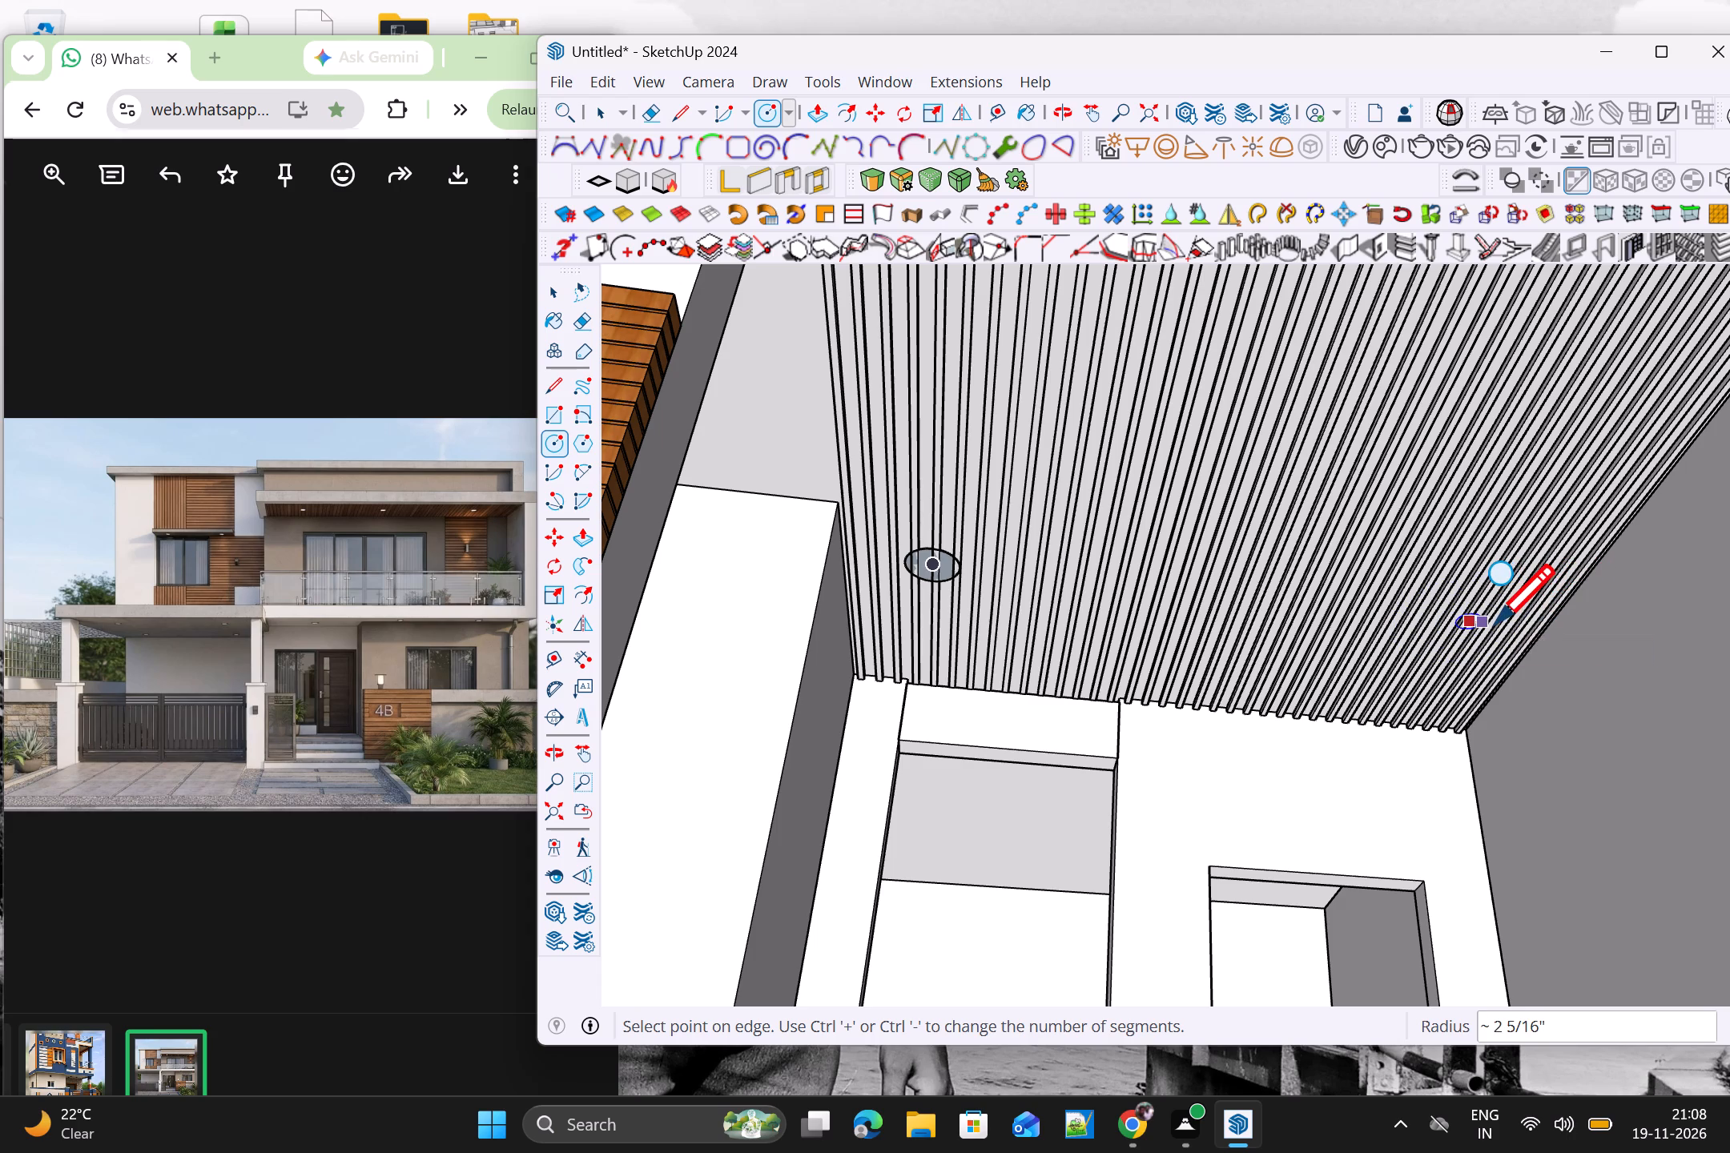
left_click(1503, 621)
scroll(1503, 621, "down", 4)
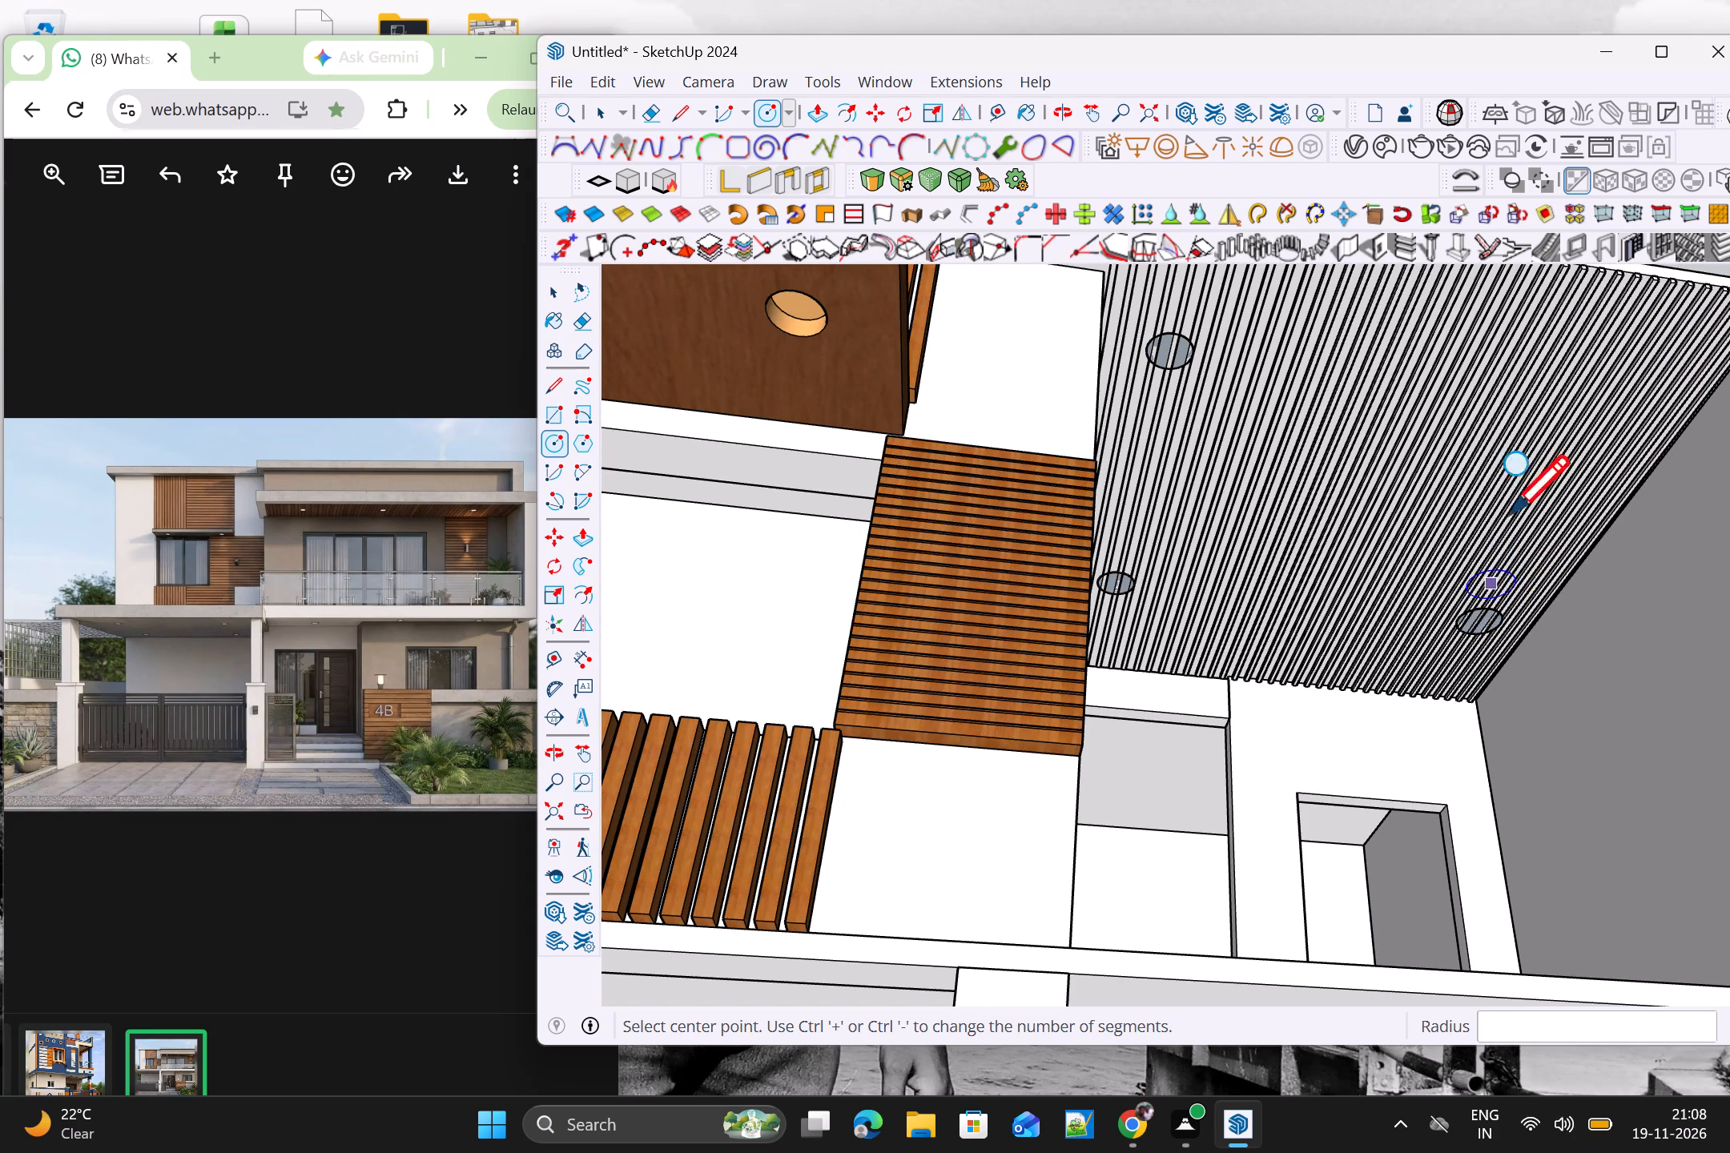
middle_click_drag(1567, 516, 1519, 591)
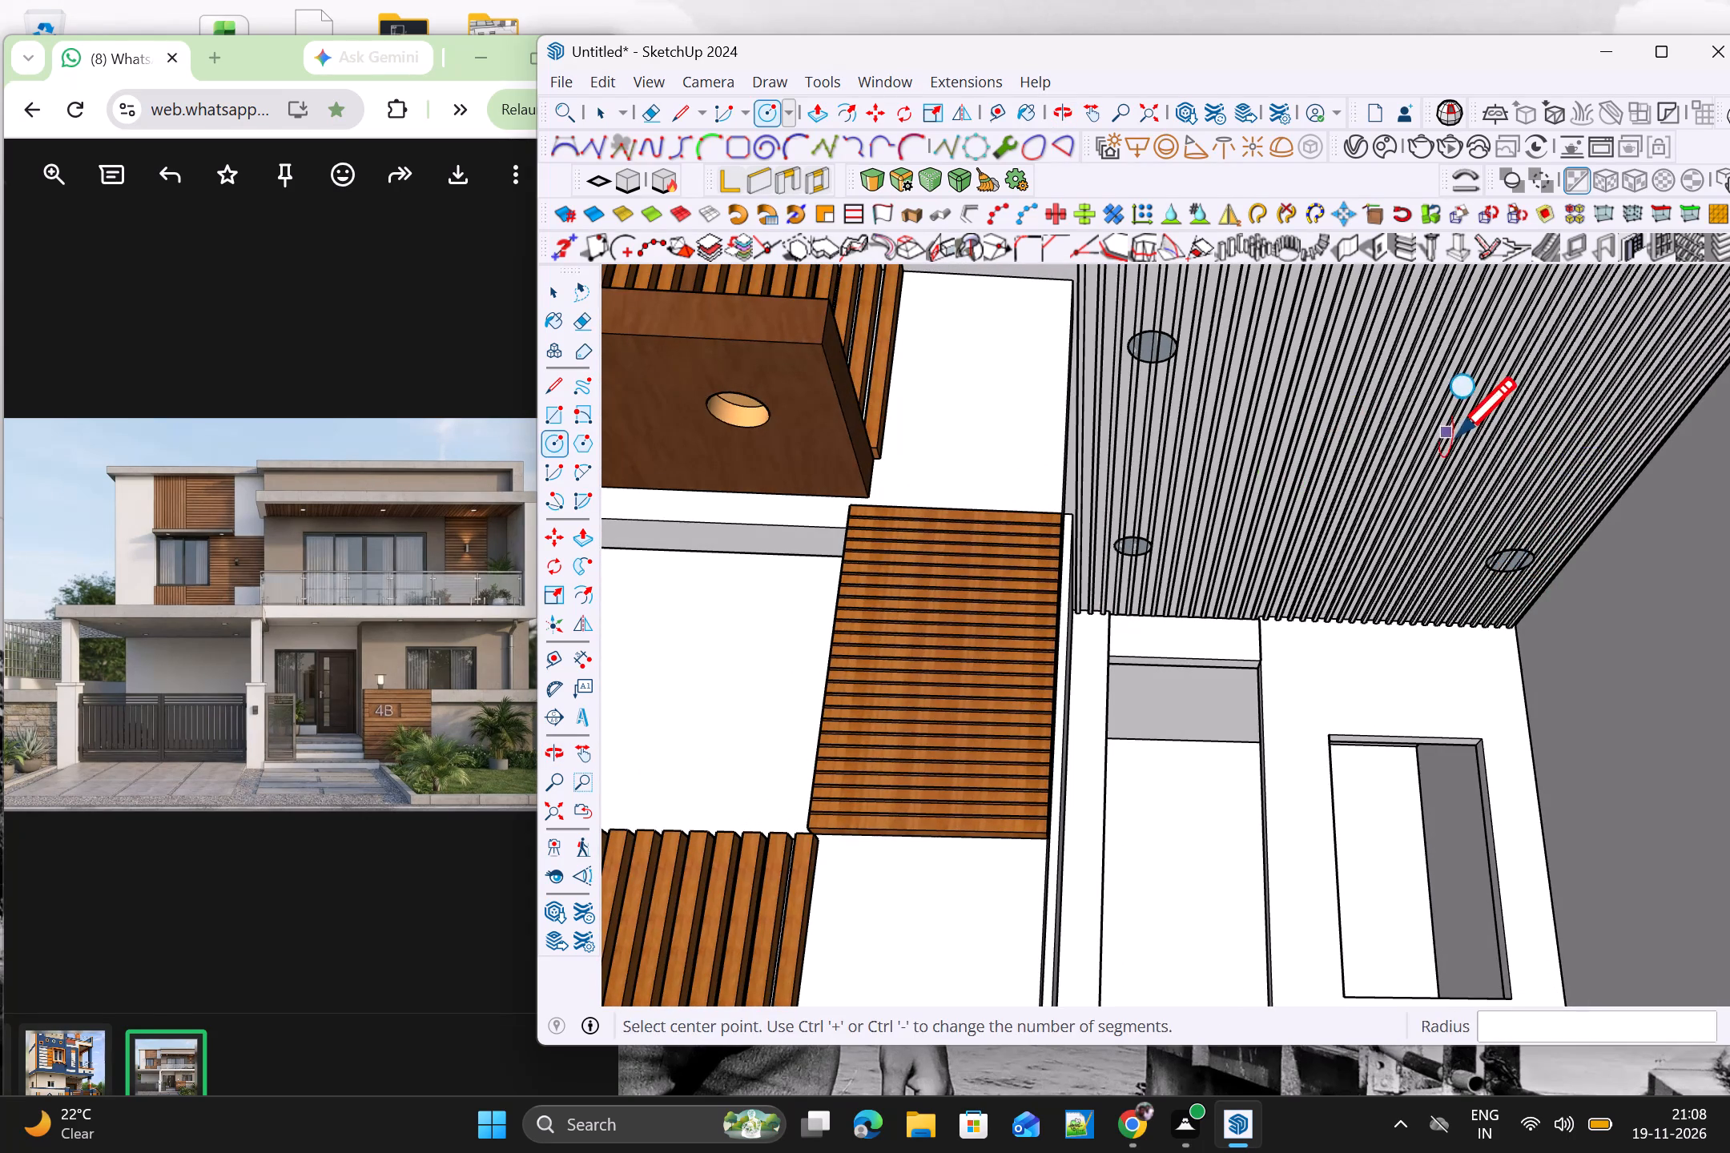
scroll(1302, 404, "down", 5)
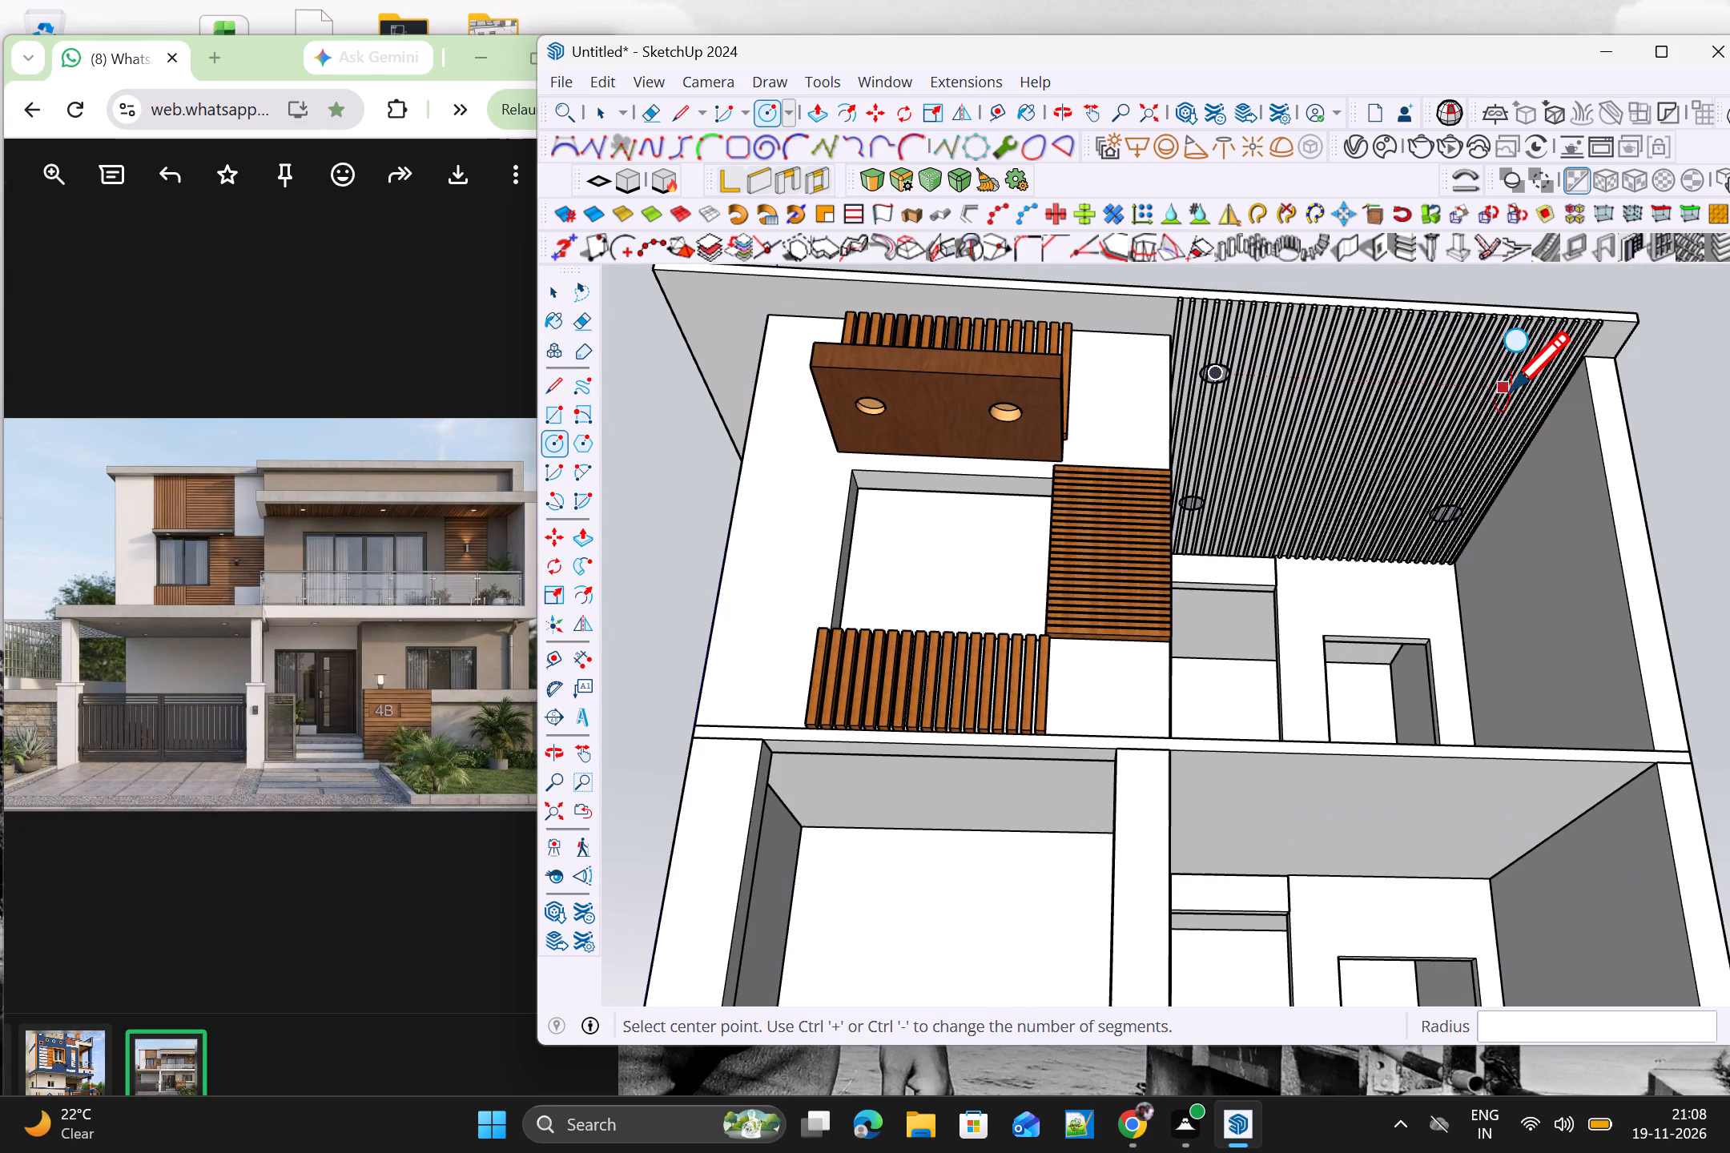
scroll(1511, 389, "up", 1)
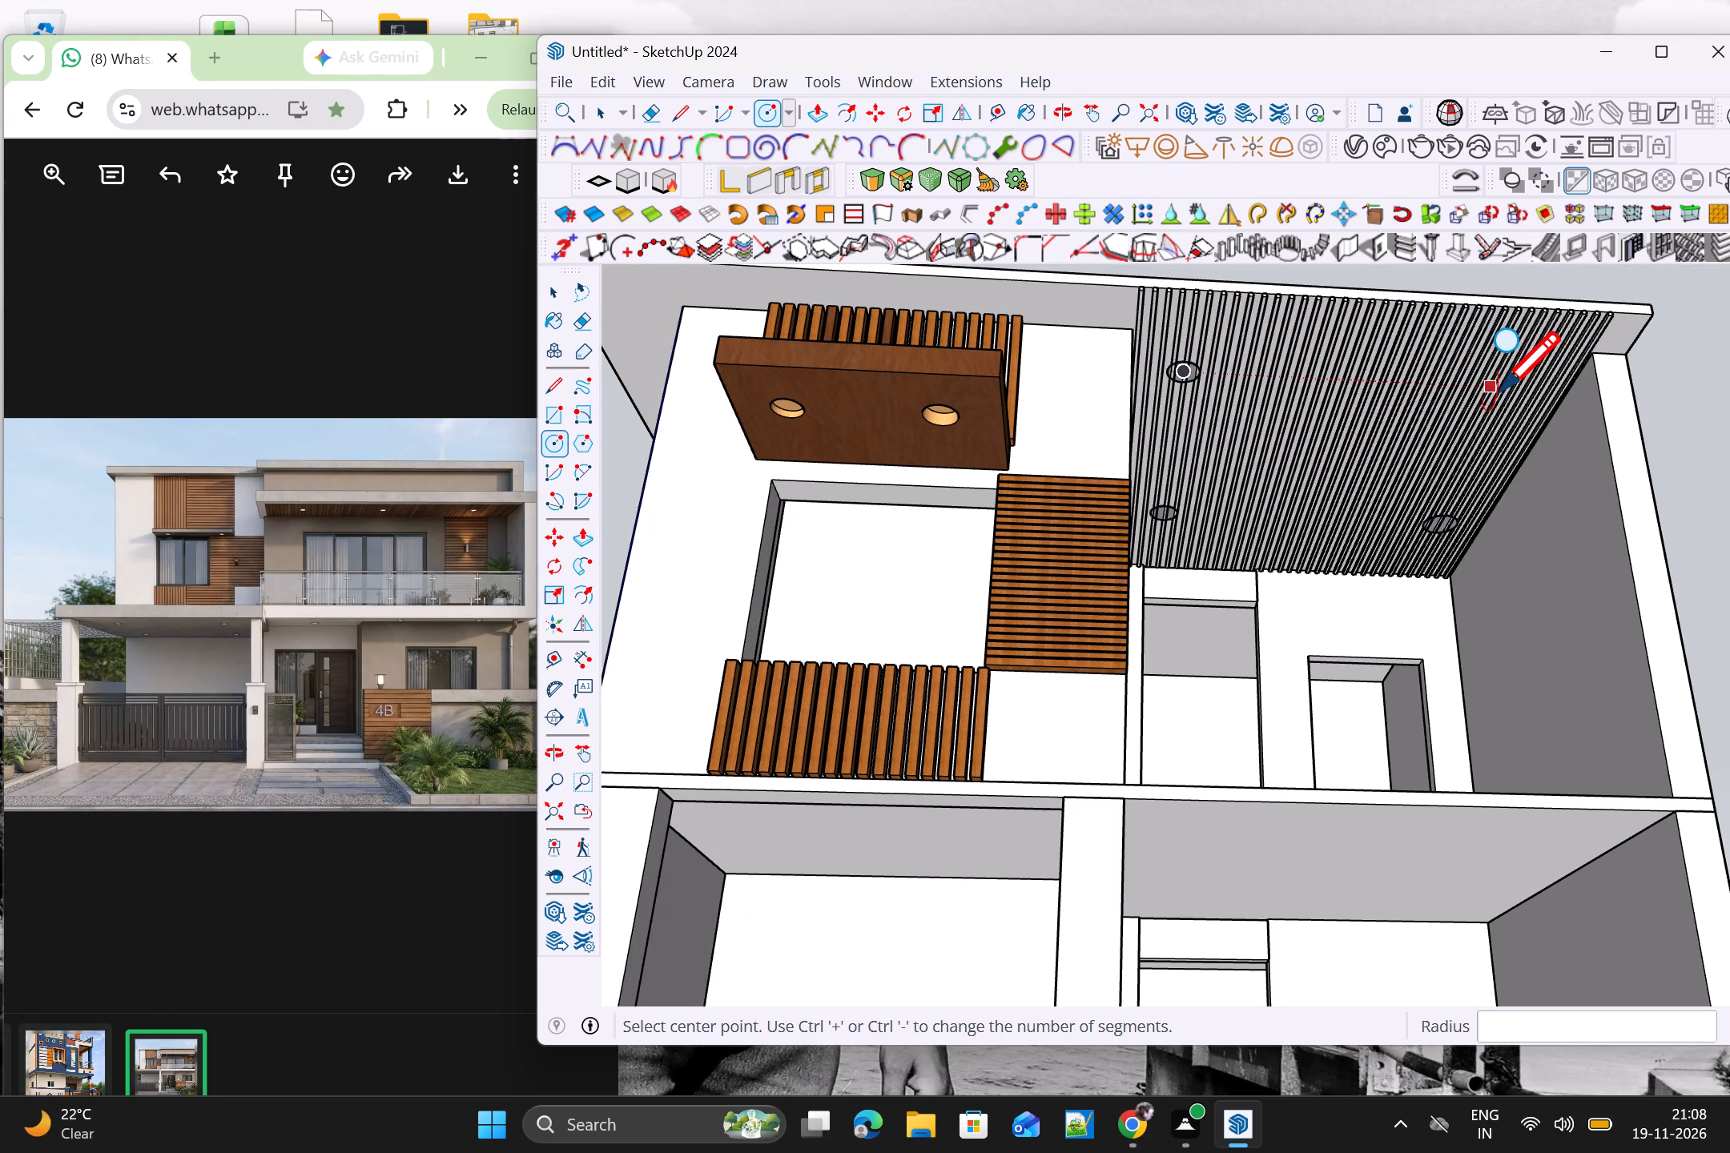
left_click(1505, 384)
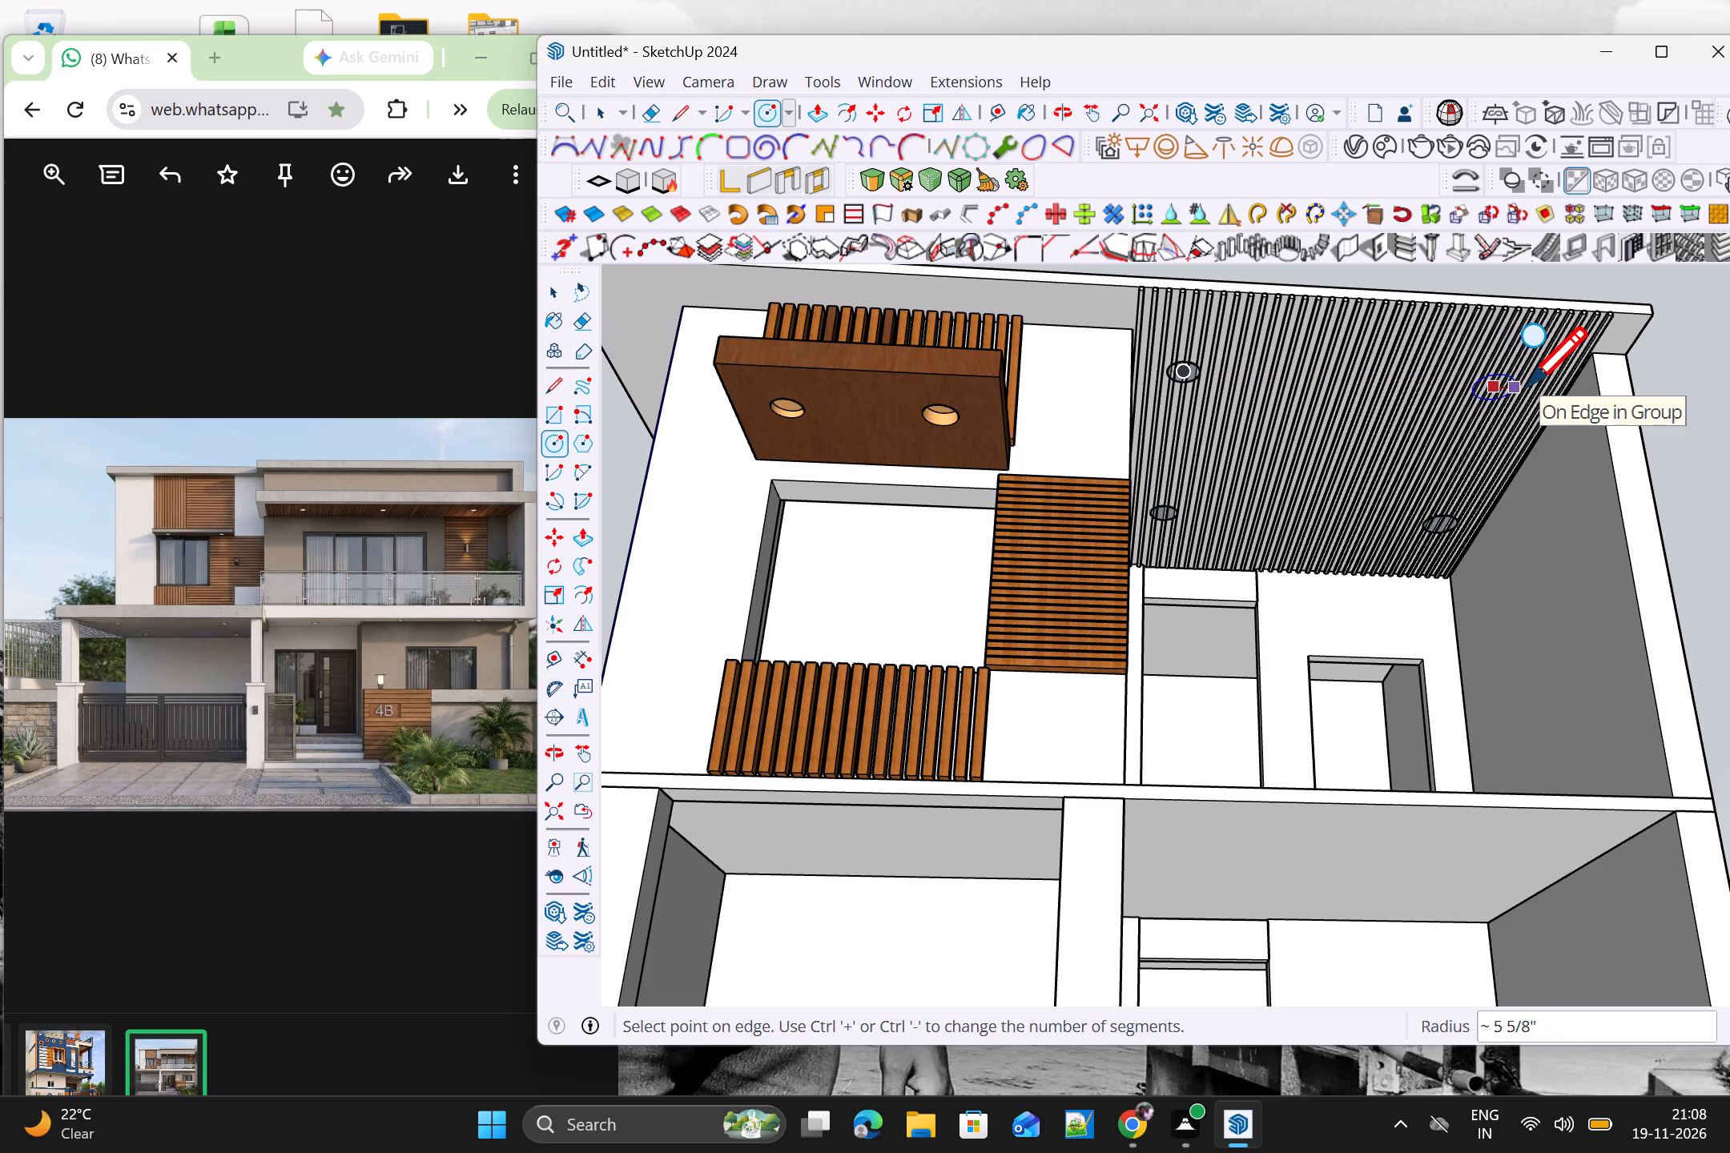
left_click(1527, 384)
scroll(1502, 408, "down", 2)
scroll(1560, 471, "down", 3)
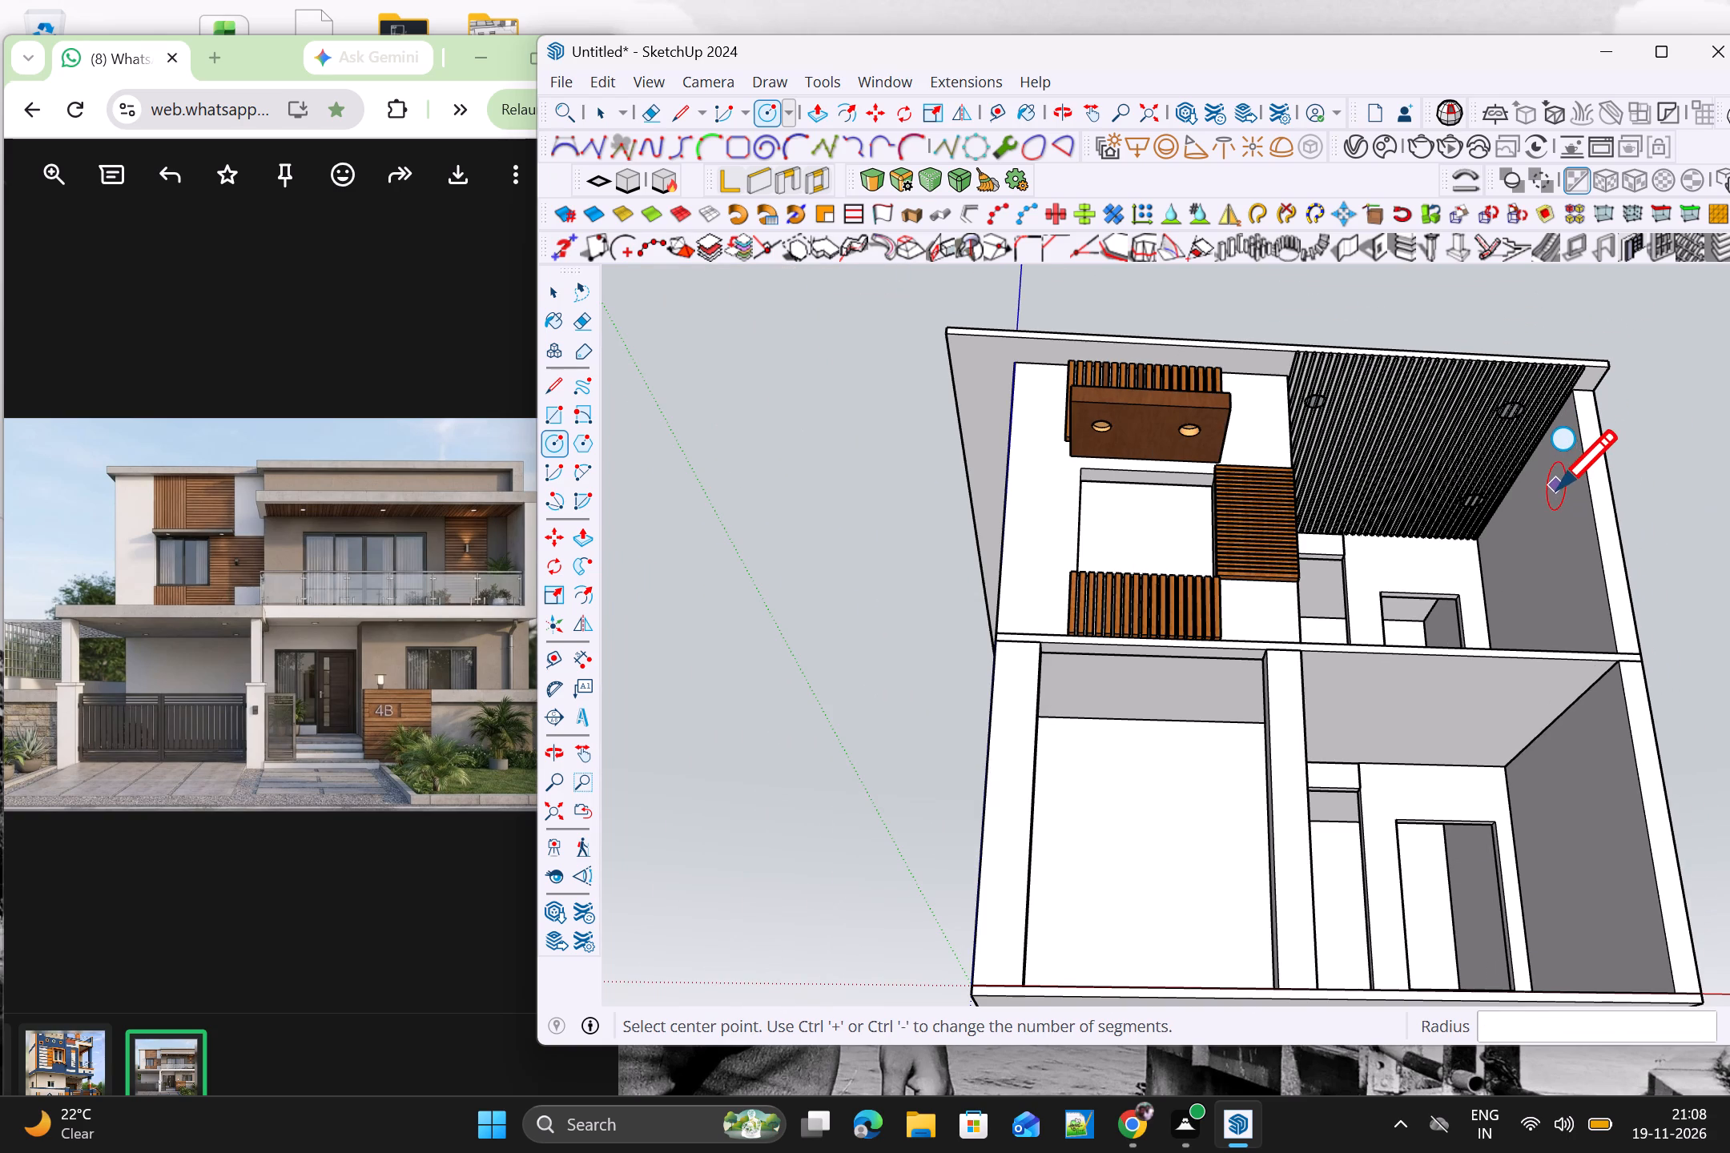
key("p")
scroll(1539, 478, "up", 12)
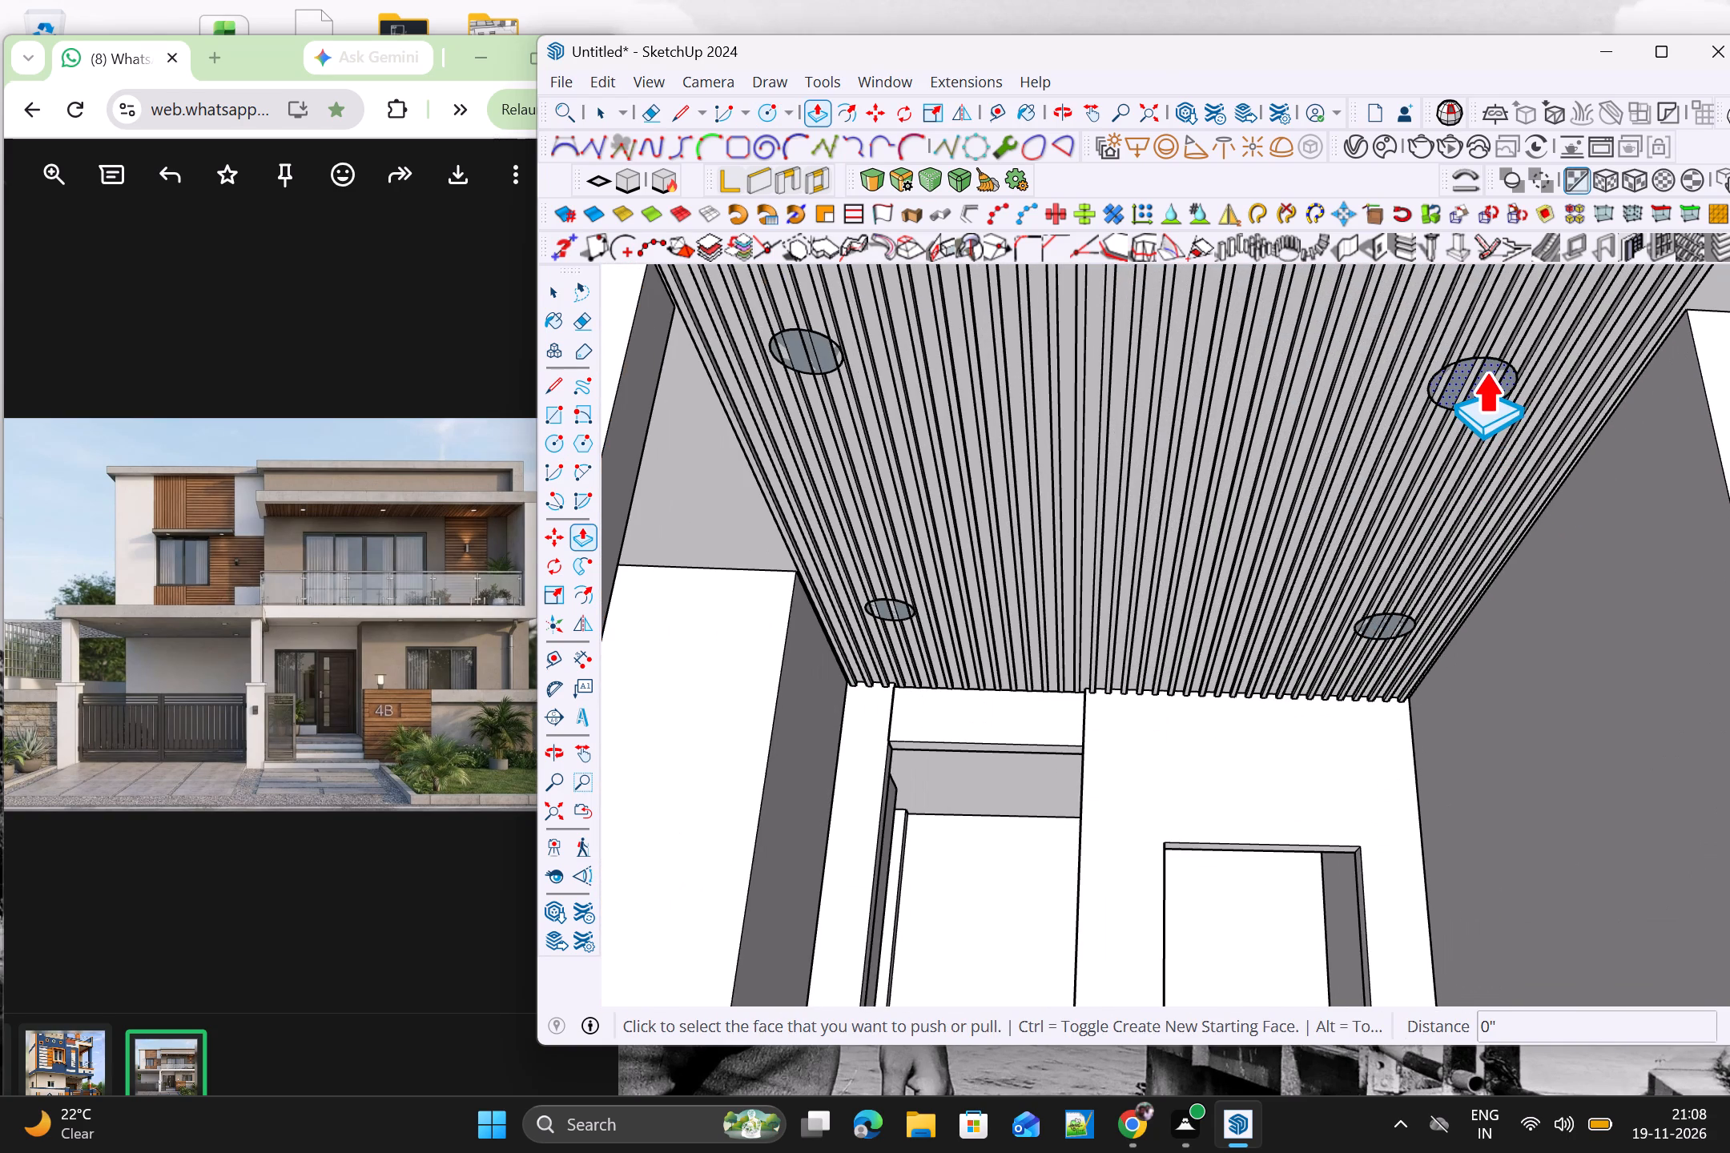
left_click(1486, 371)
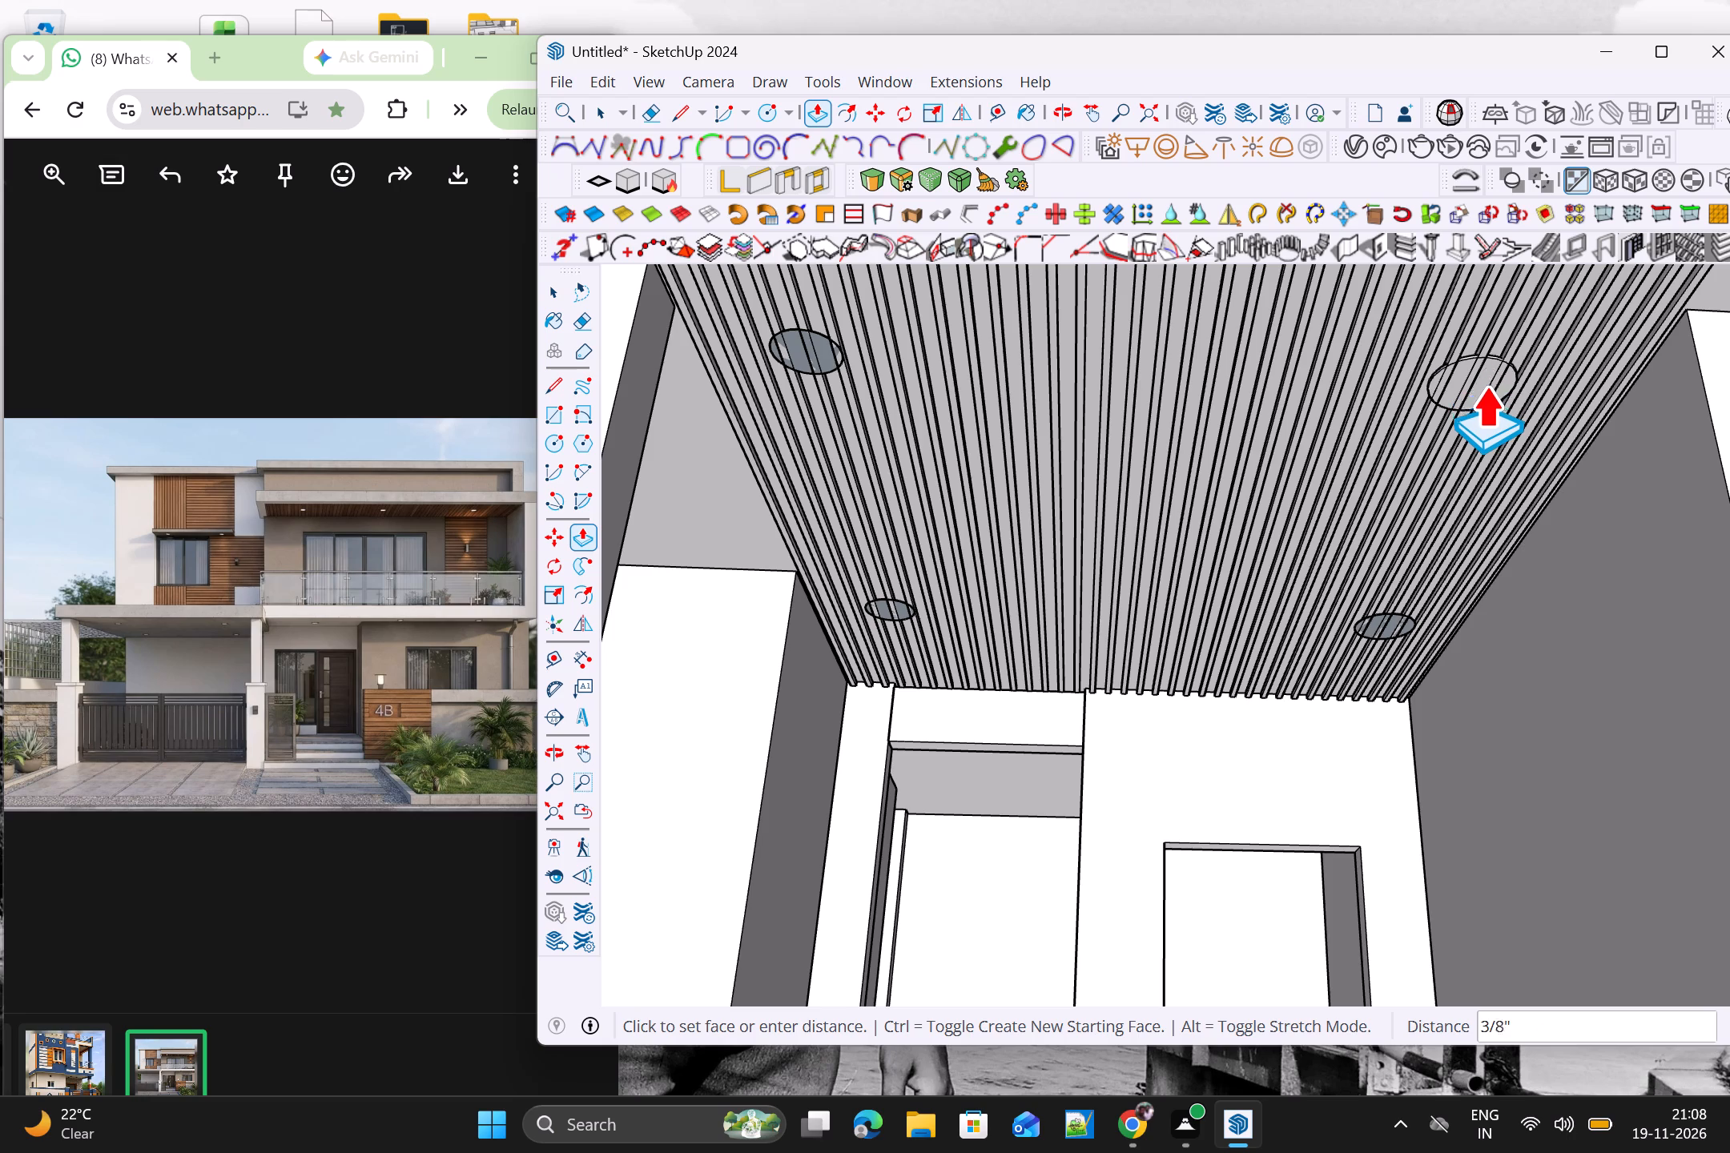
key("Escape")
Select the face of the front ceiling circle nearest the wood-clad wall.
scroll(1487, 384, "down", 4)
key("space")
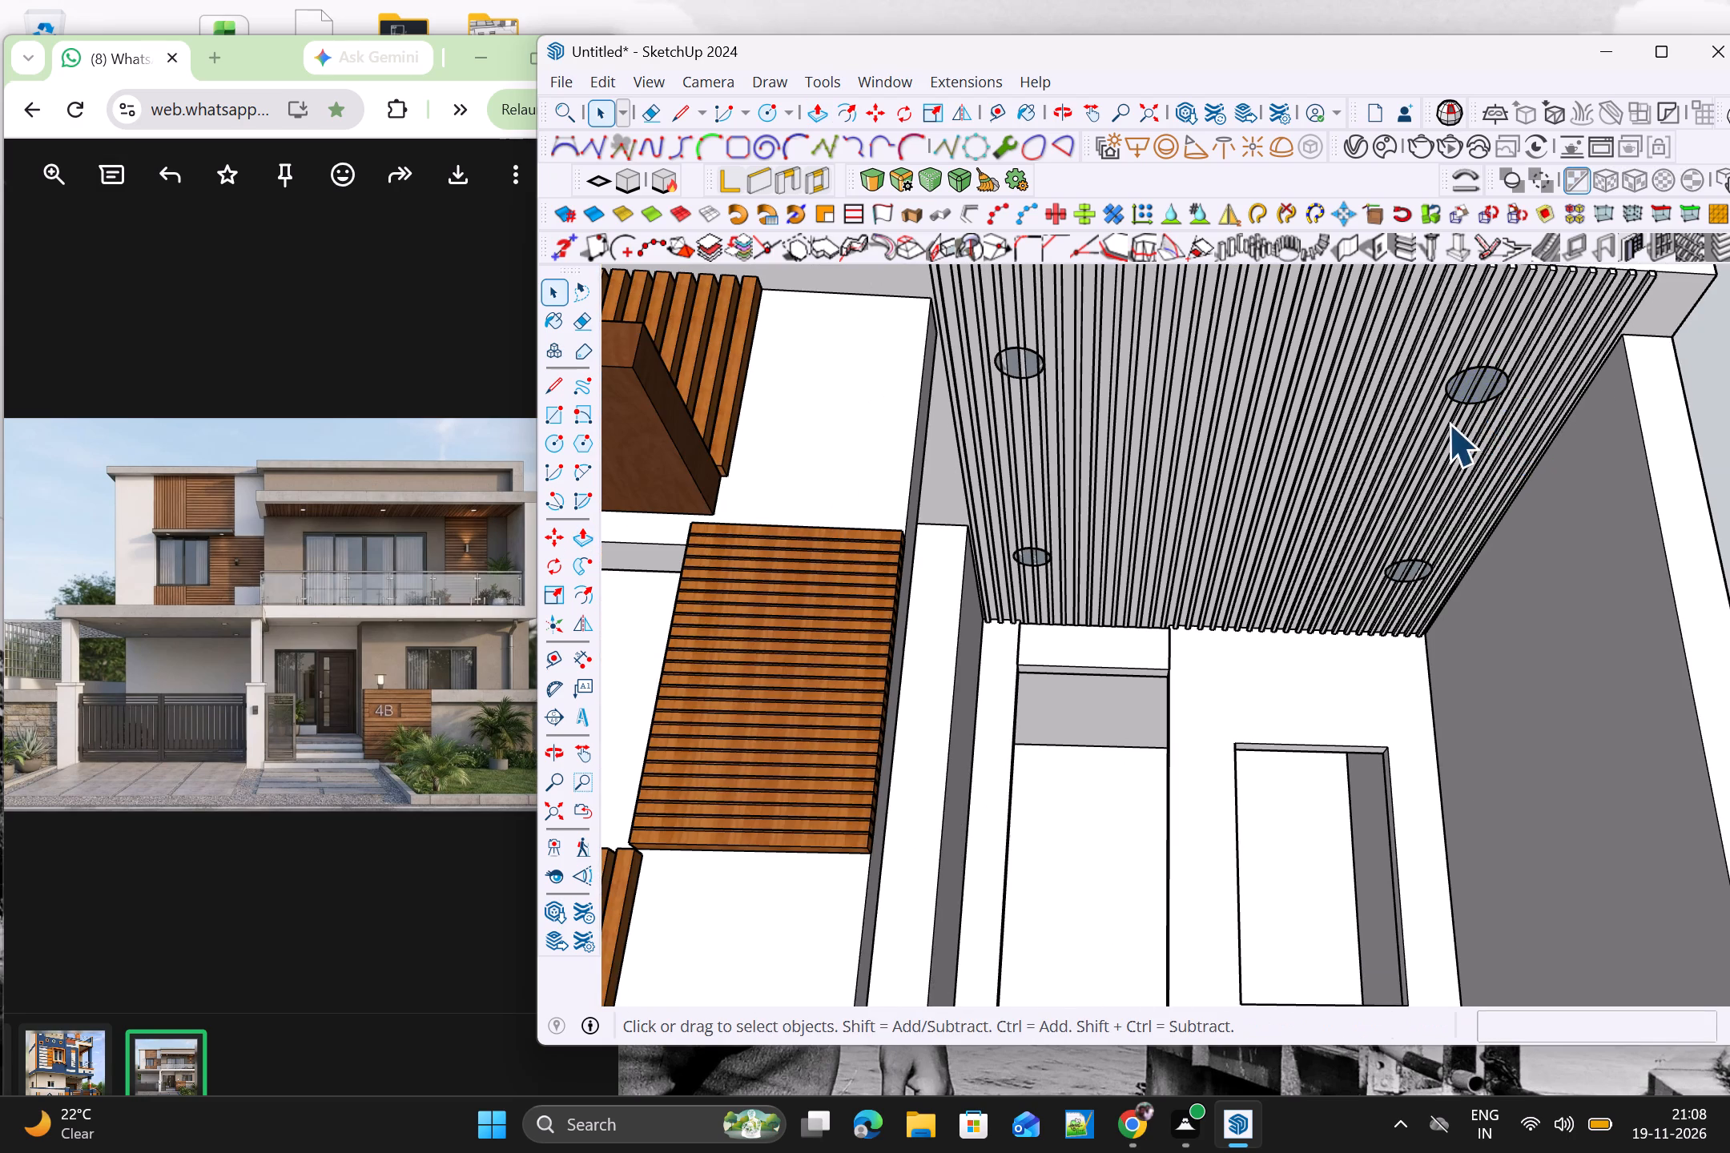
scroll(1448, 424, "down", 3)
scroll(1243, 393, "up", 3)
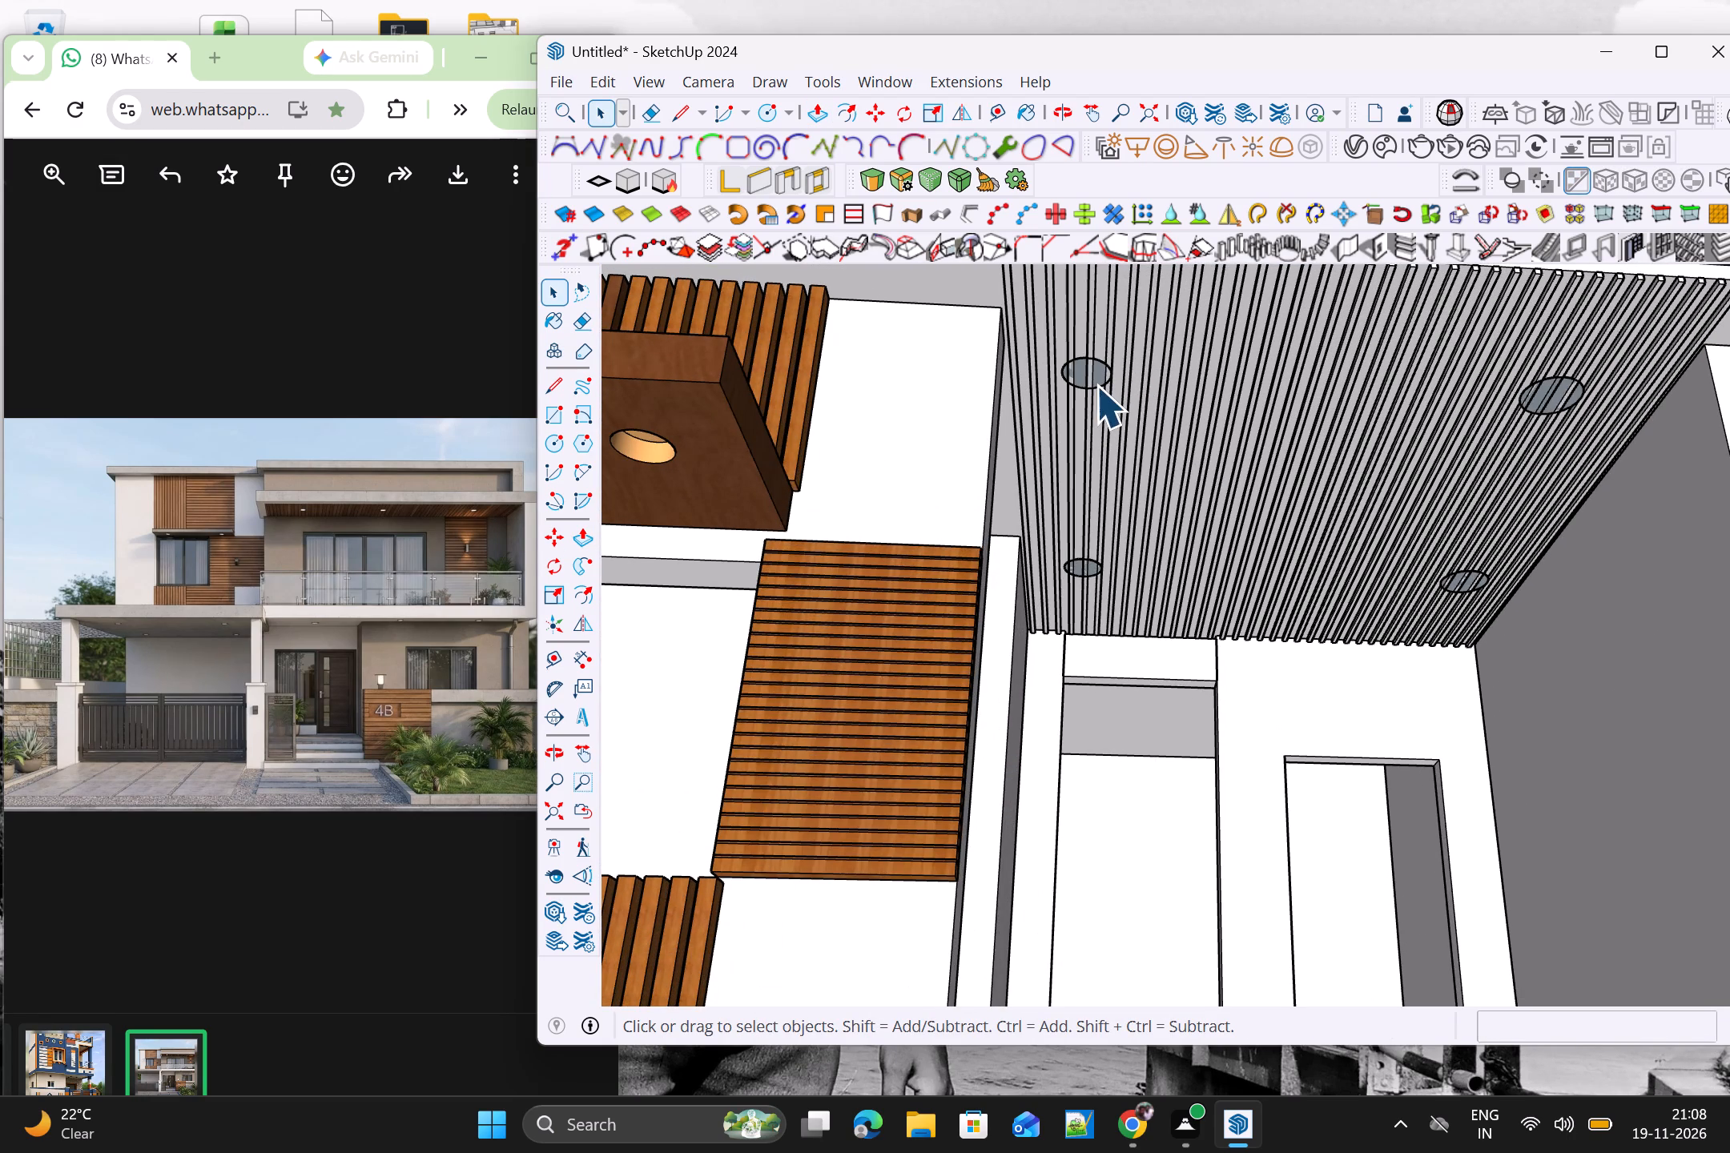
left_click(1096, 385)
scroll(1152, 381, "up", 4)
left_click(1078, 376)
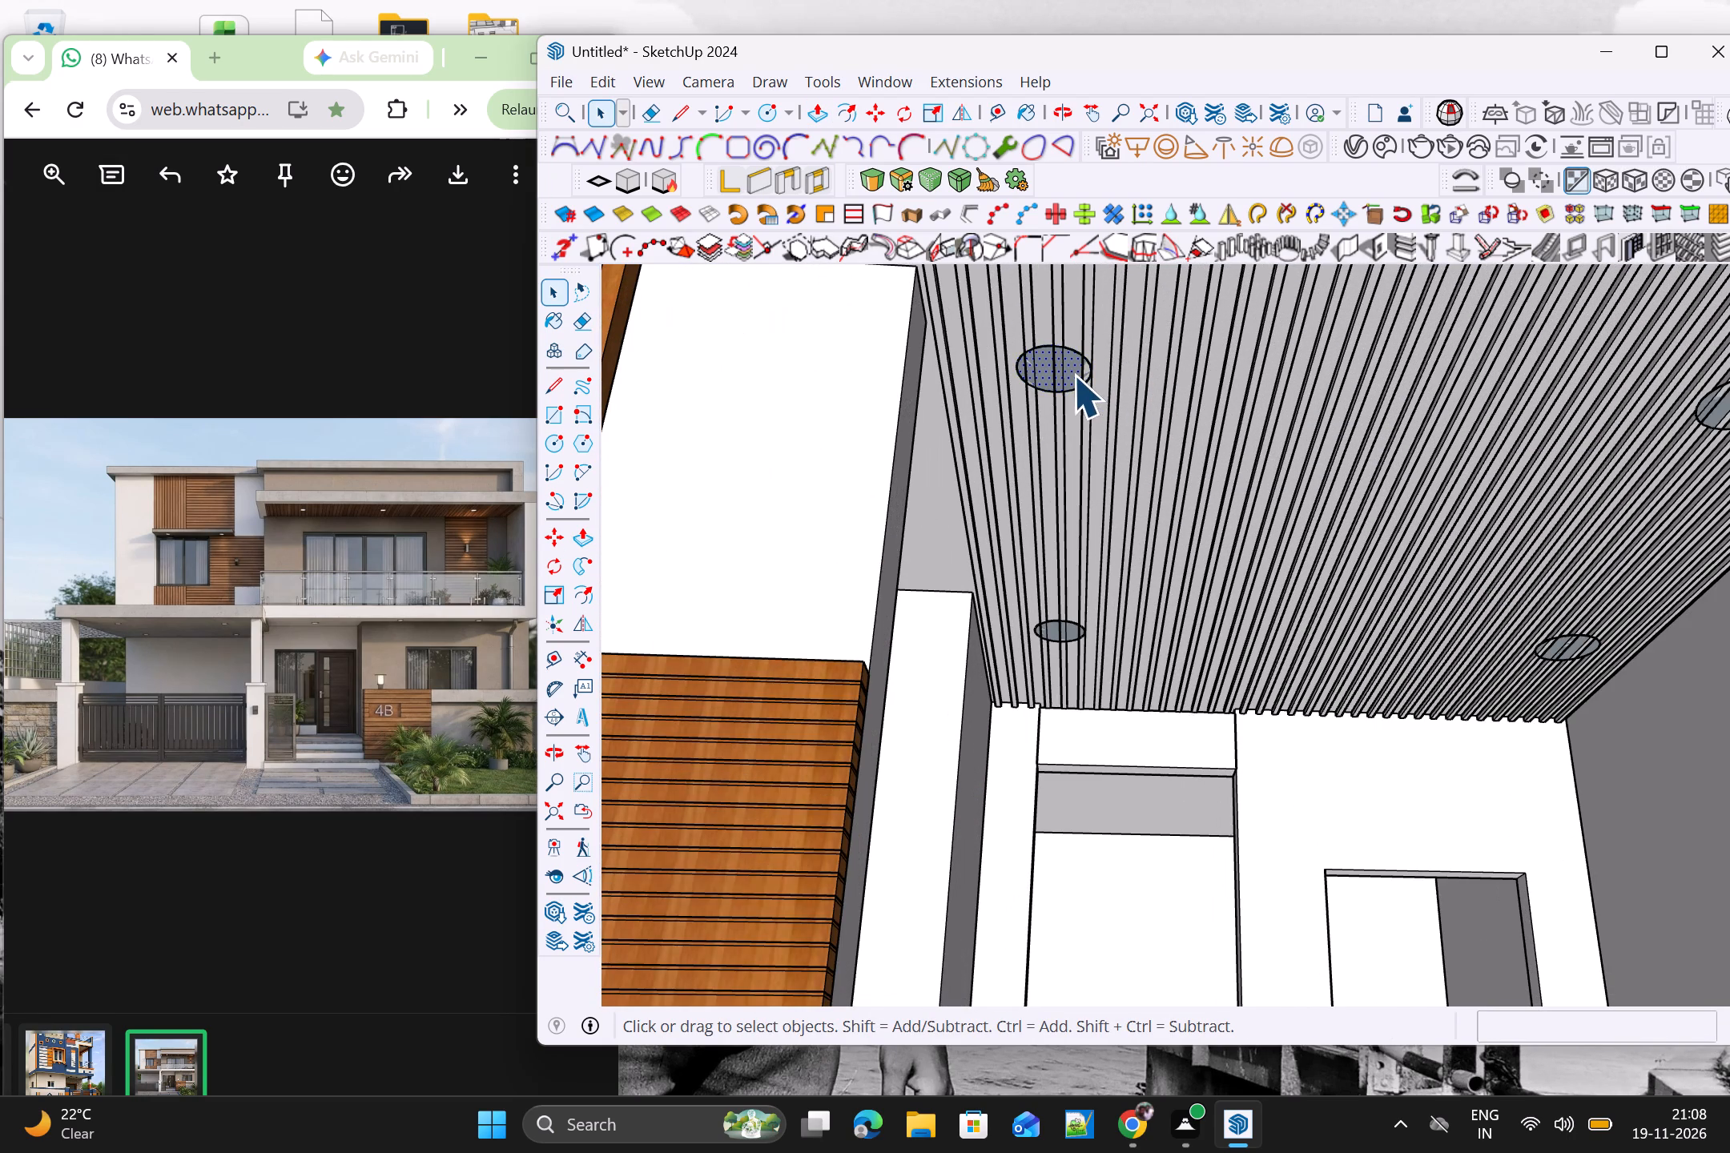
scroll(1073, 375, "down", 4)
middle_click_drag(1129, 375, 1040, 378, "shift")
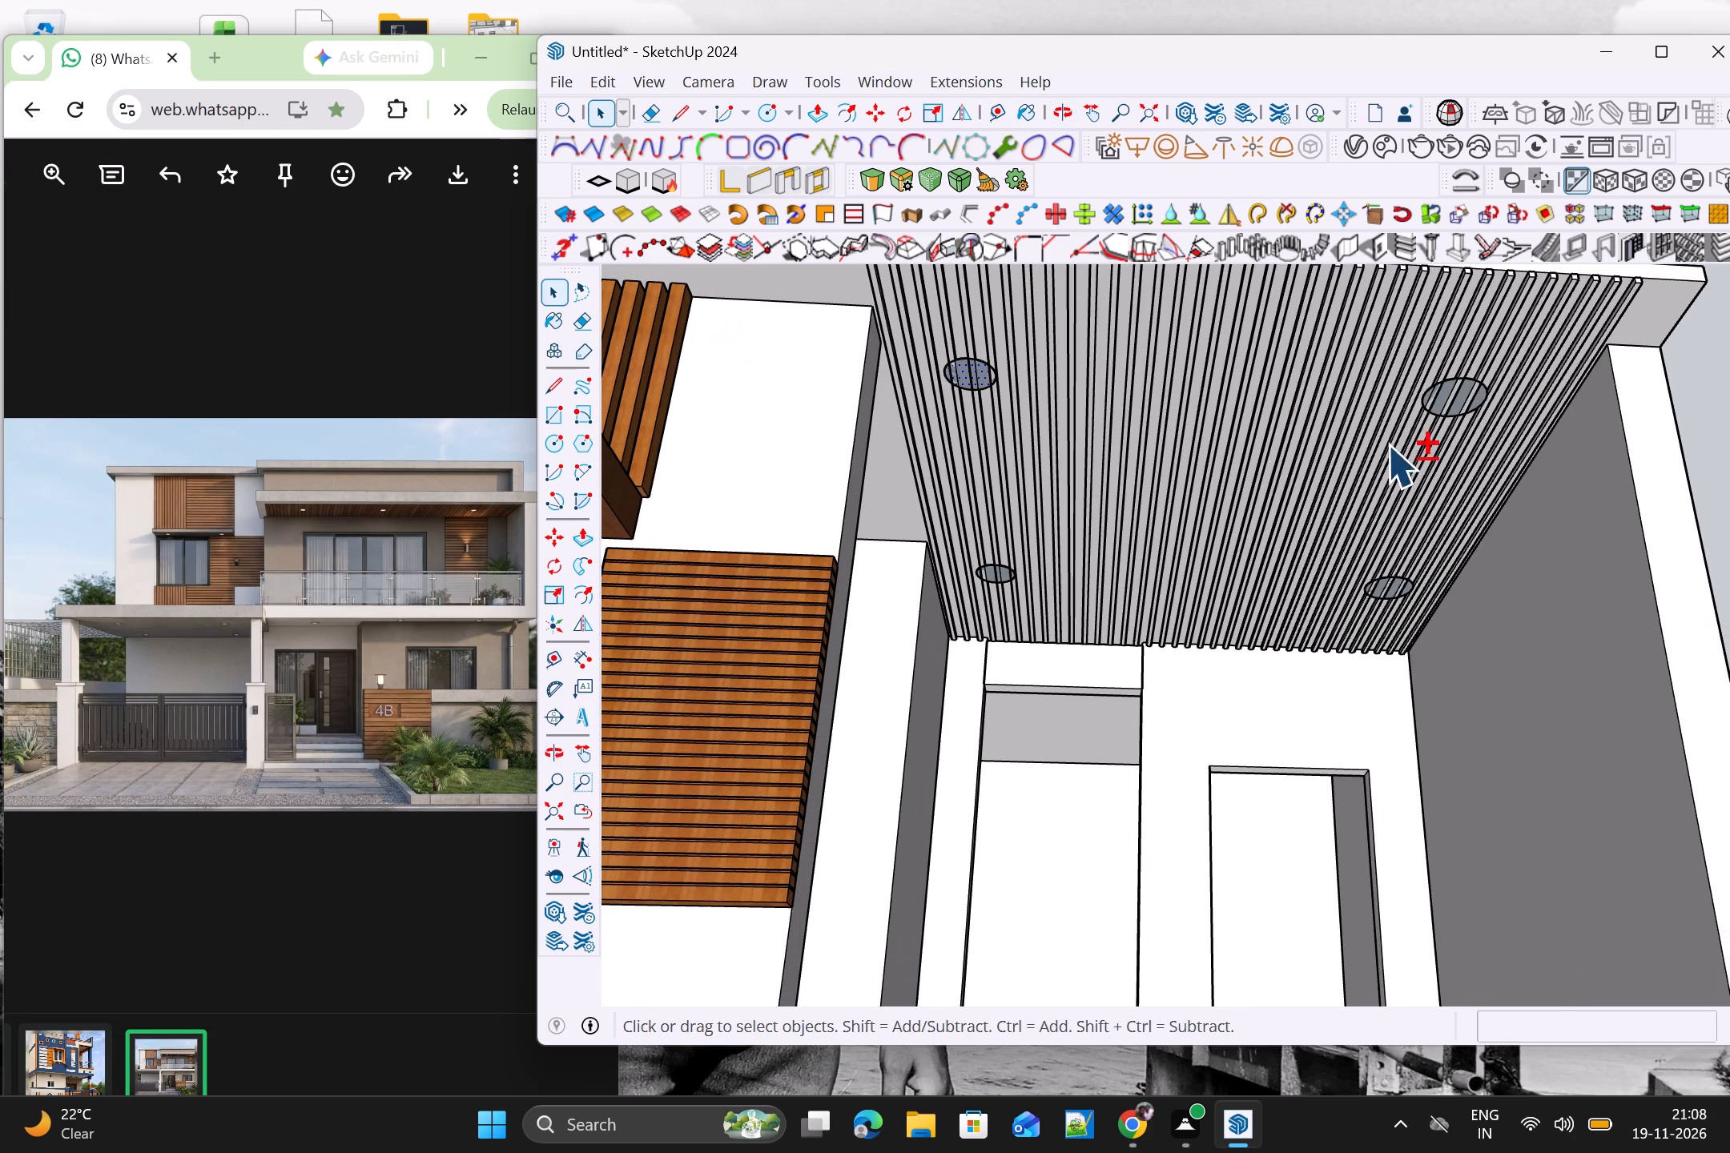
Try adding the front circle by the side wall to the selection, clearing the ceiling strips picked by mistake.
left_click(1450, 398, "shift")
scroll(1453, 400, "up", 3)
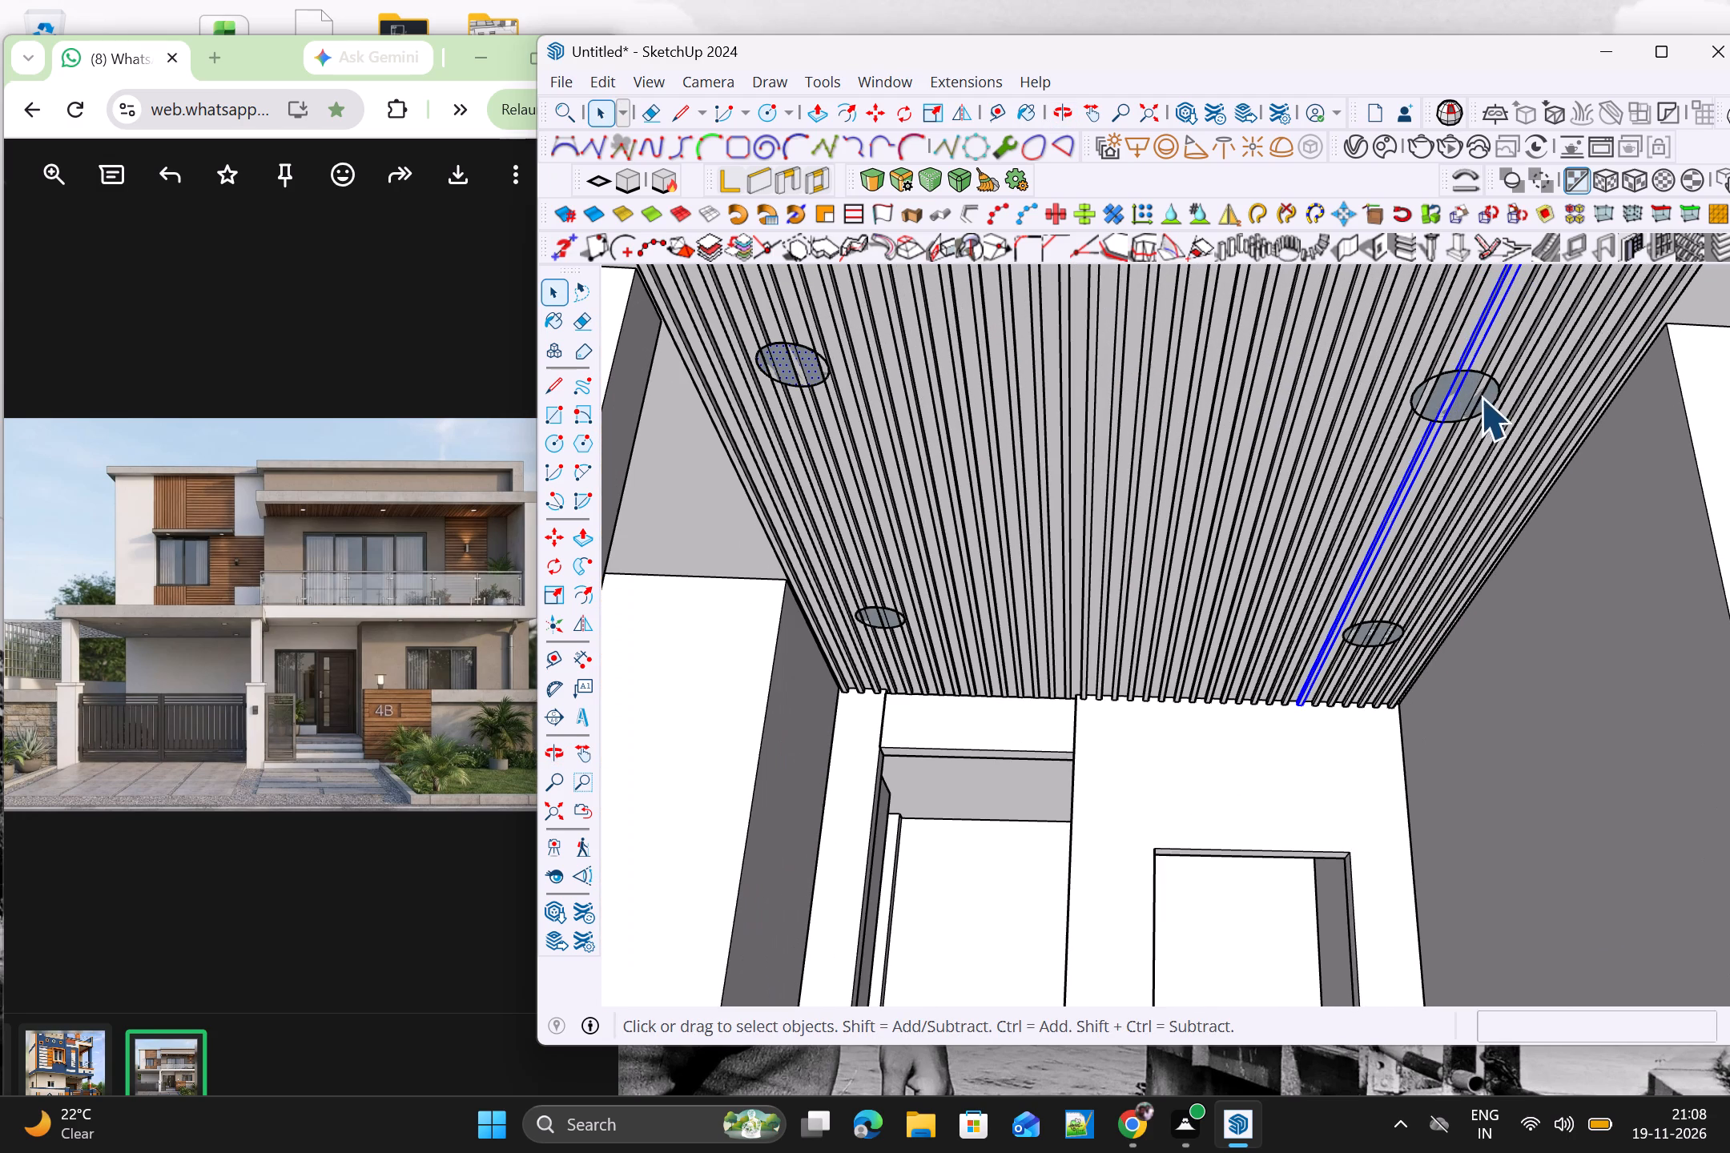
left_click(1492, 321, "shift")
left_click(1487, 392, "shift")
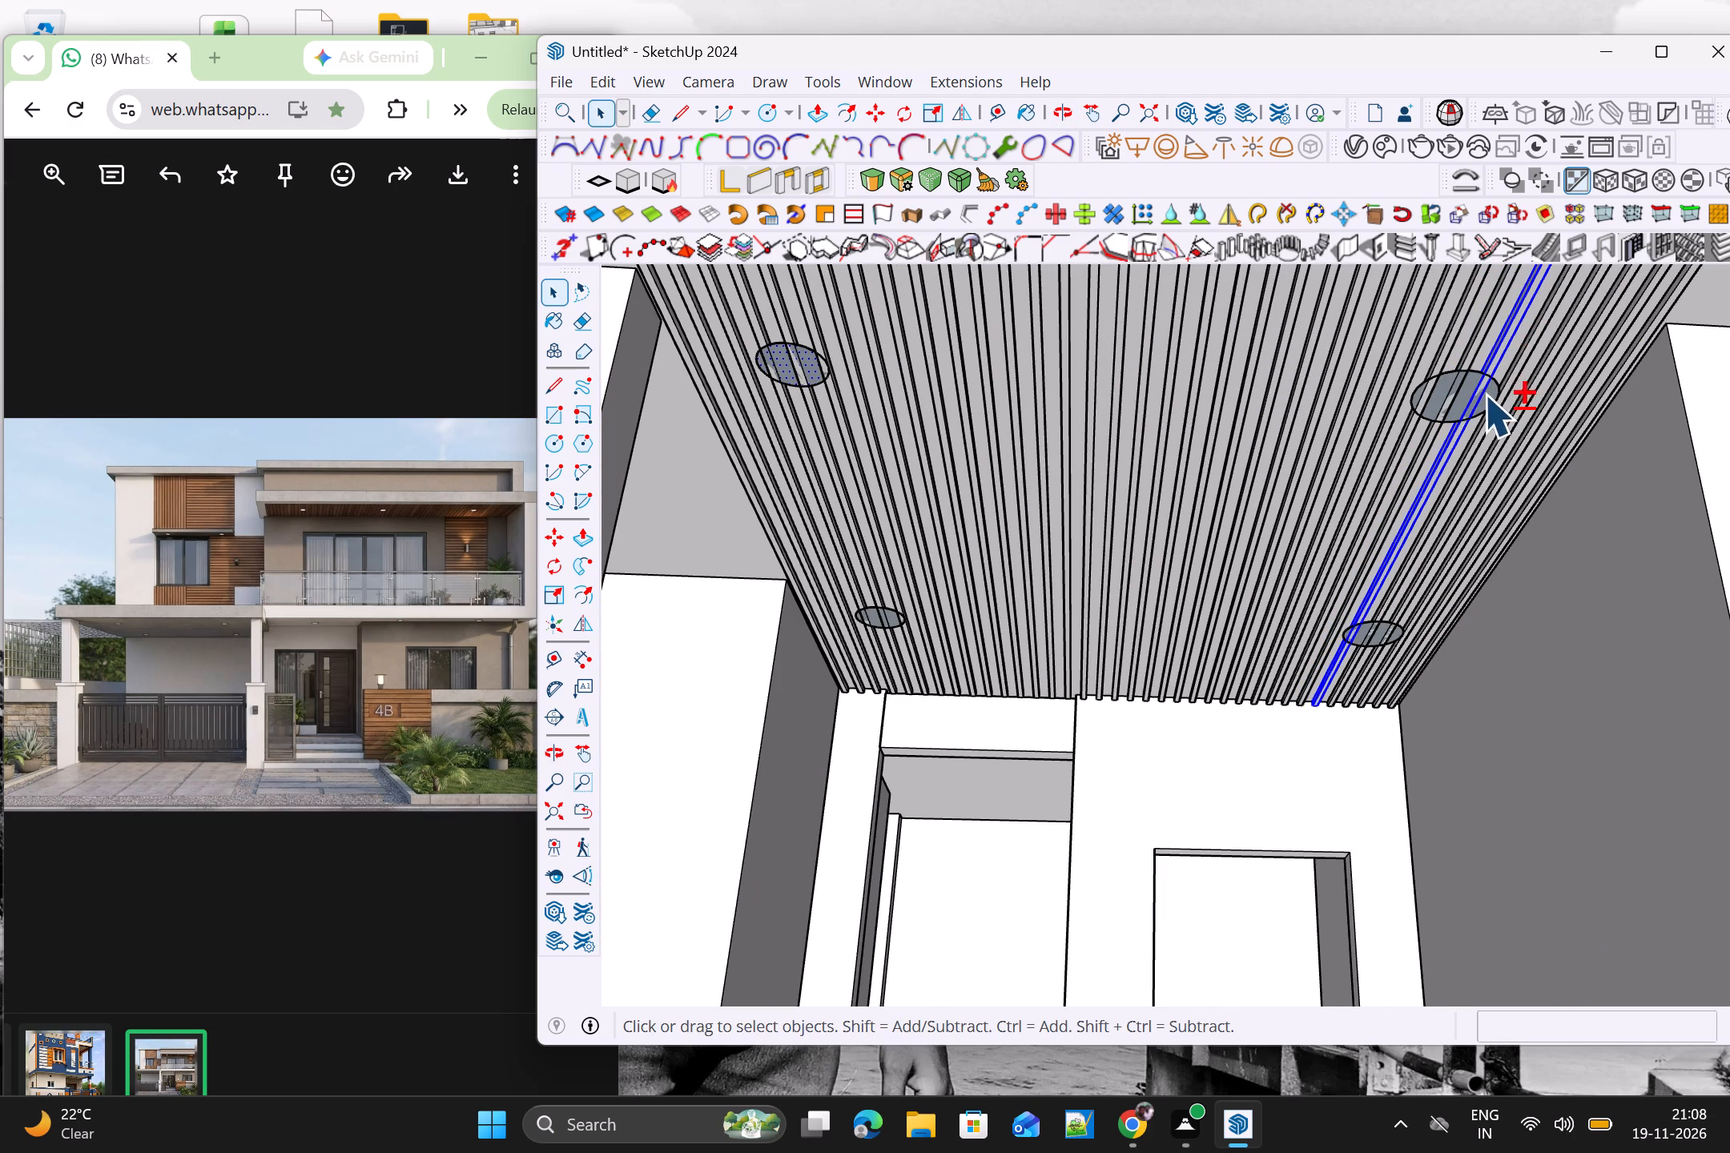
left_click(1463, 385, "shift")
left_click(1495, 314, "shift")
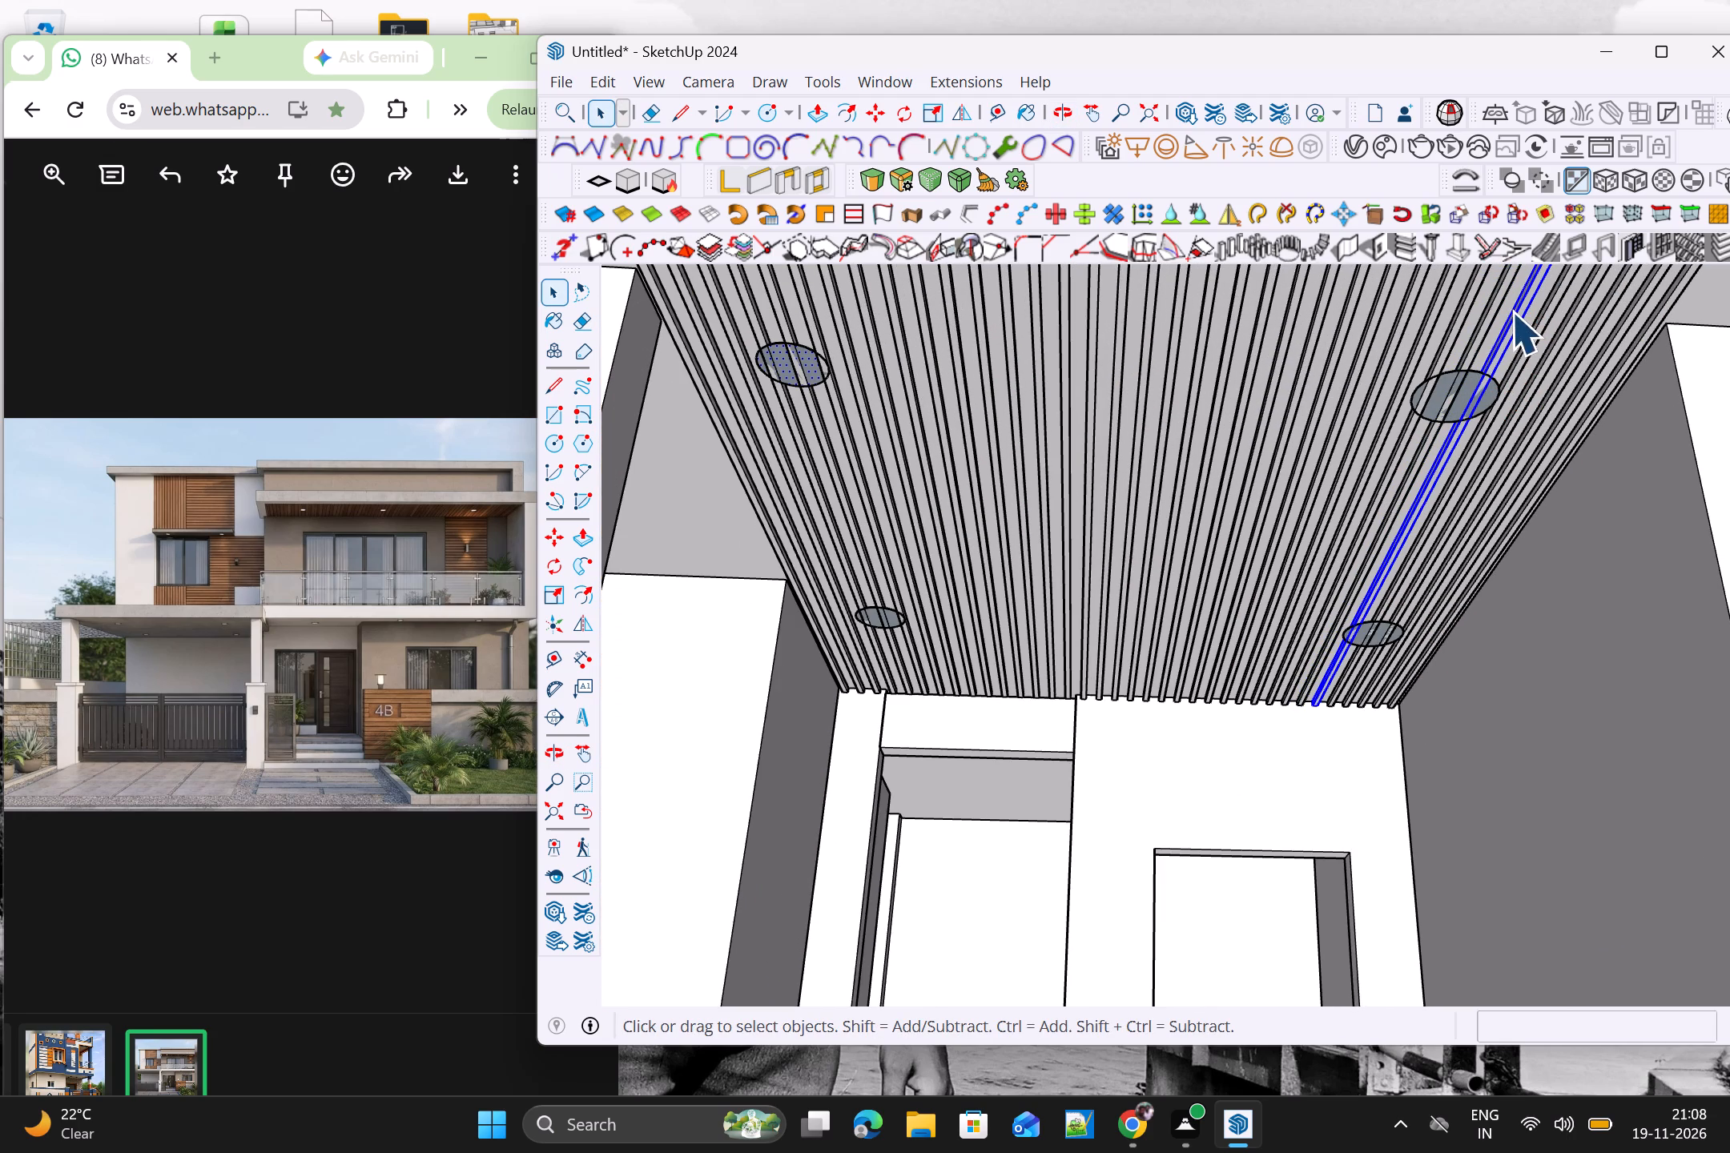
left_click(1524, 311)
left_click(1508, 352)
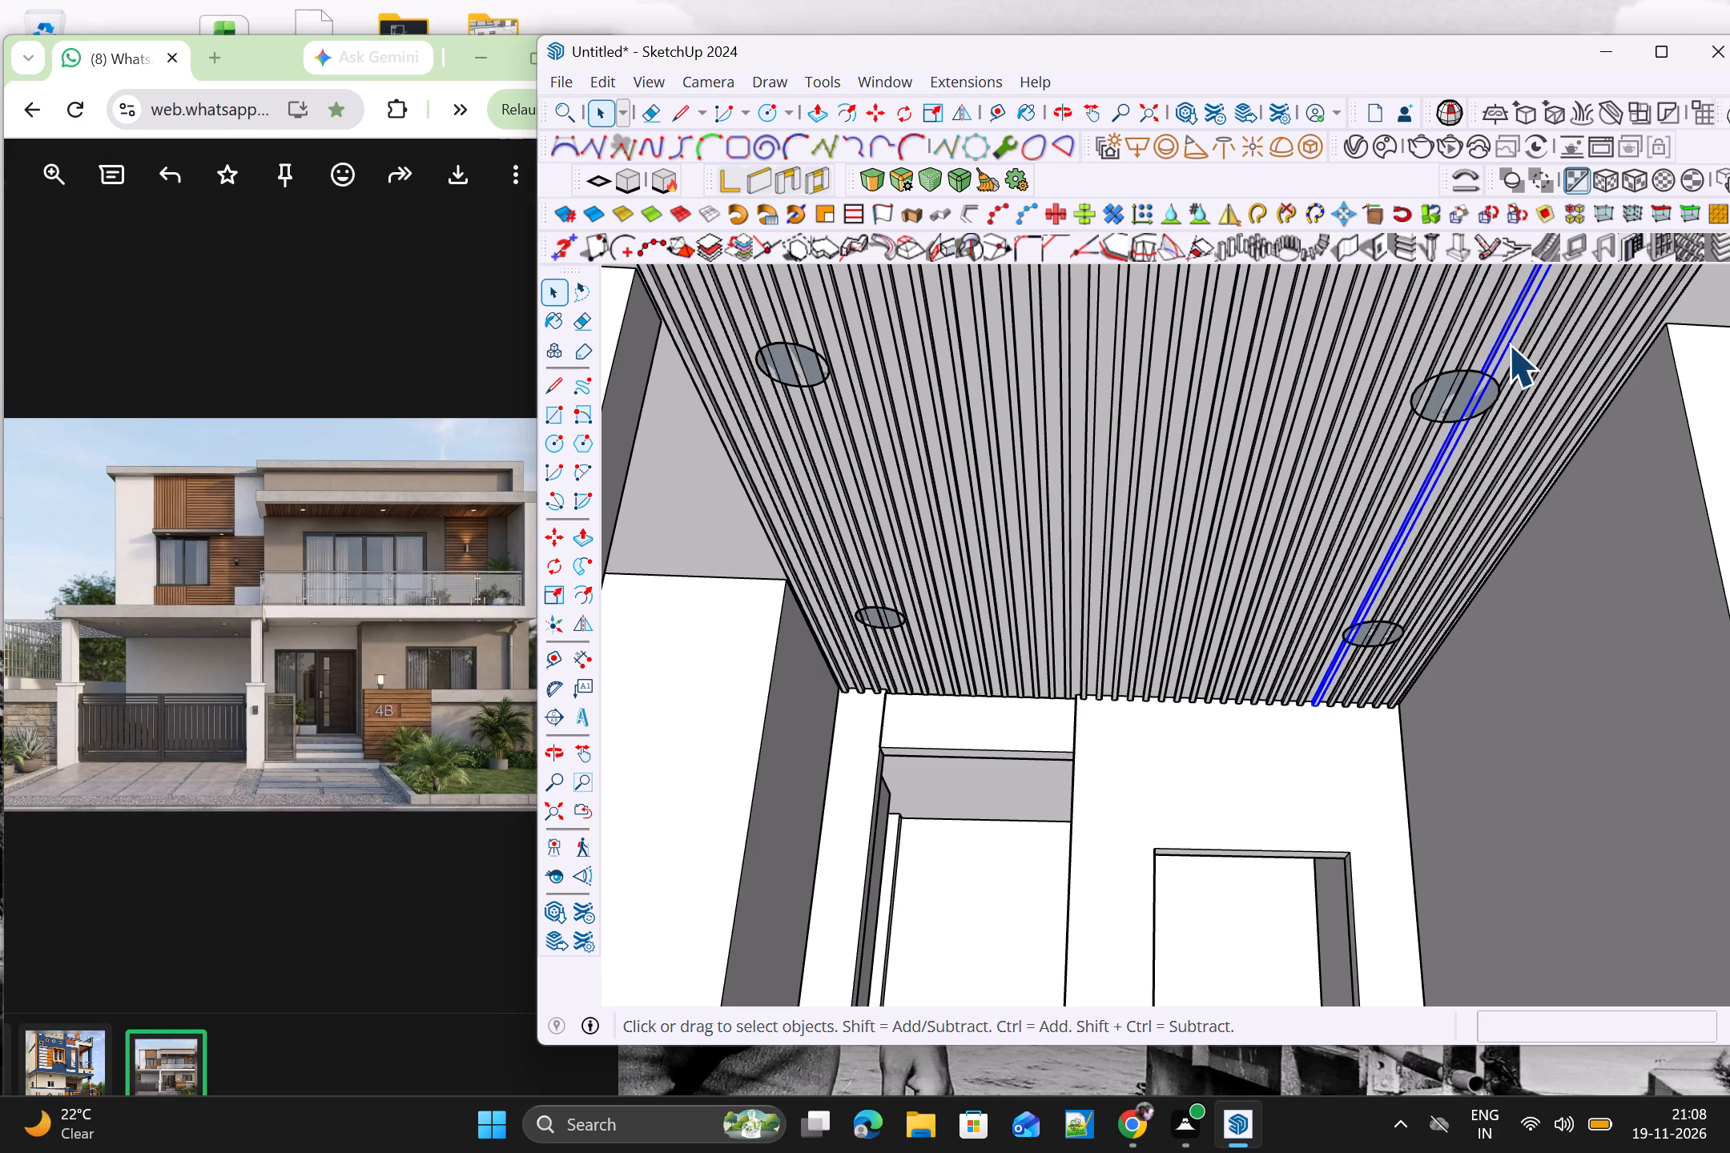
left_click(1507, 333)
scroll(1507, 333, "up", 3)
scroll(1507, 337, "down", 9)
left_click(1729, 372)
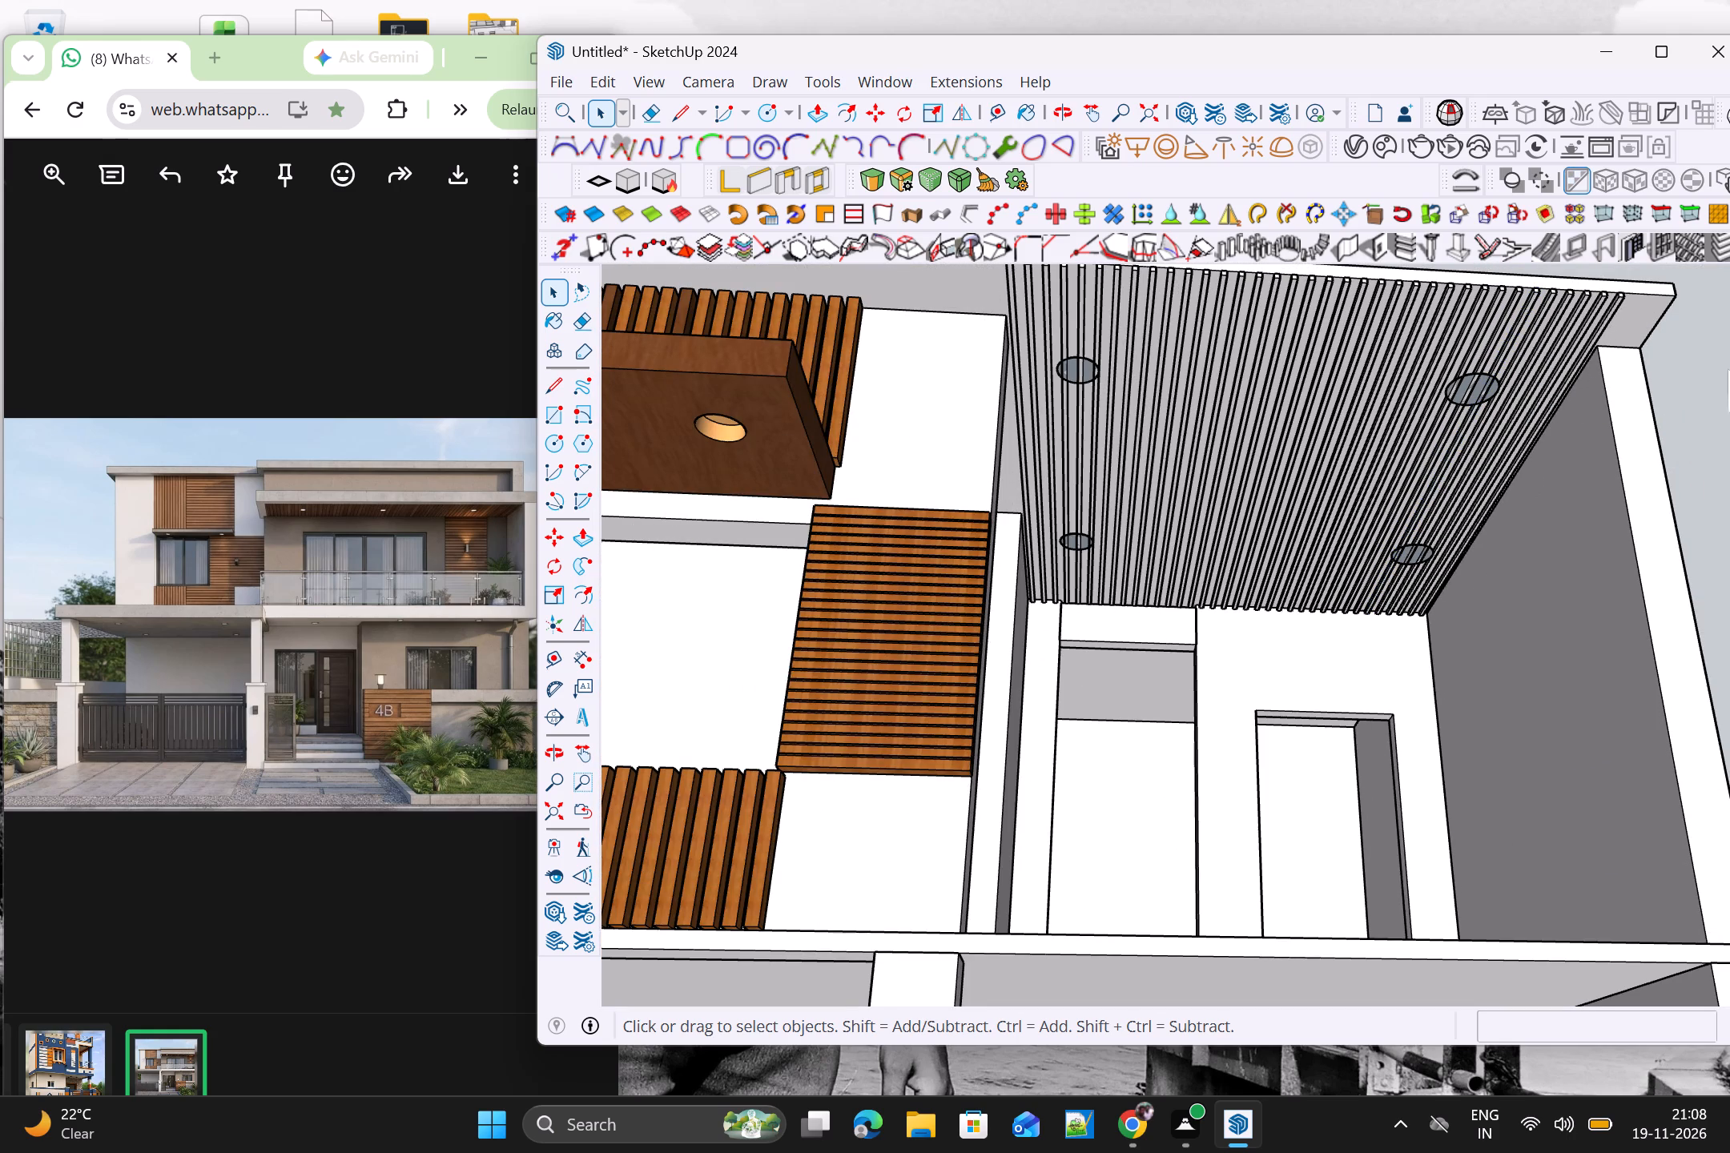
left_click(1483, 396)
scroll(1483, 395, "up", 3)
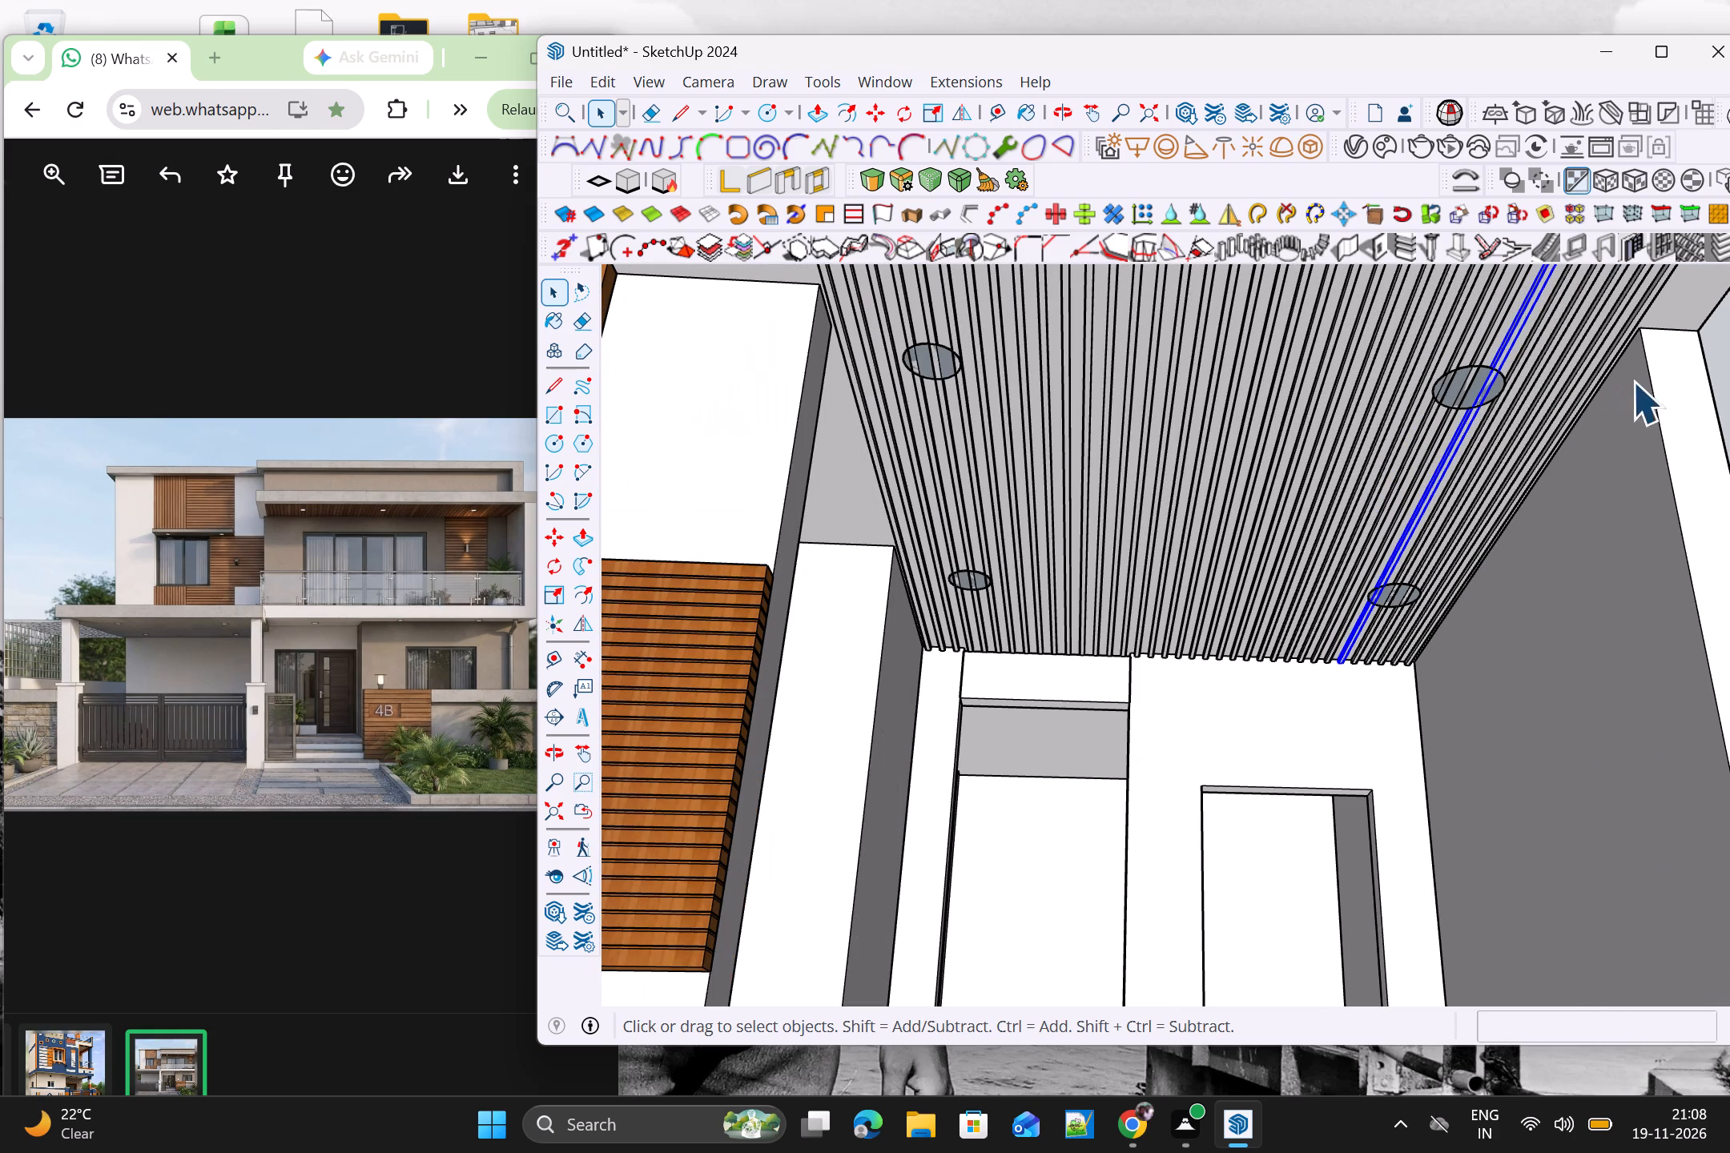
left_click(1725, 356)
Select the faces of the two front balcony ceiling circles, one by the side wall and one by the wood-clad wall.
scroll(1563, 377, "up", 2)
scroll(1470, 383, "up", 4)
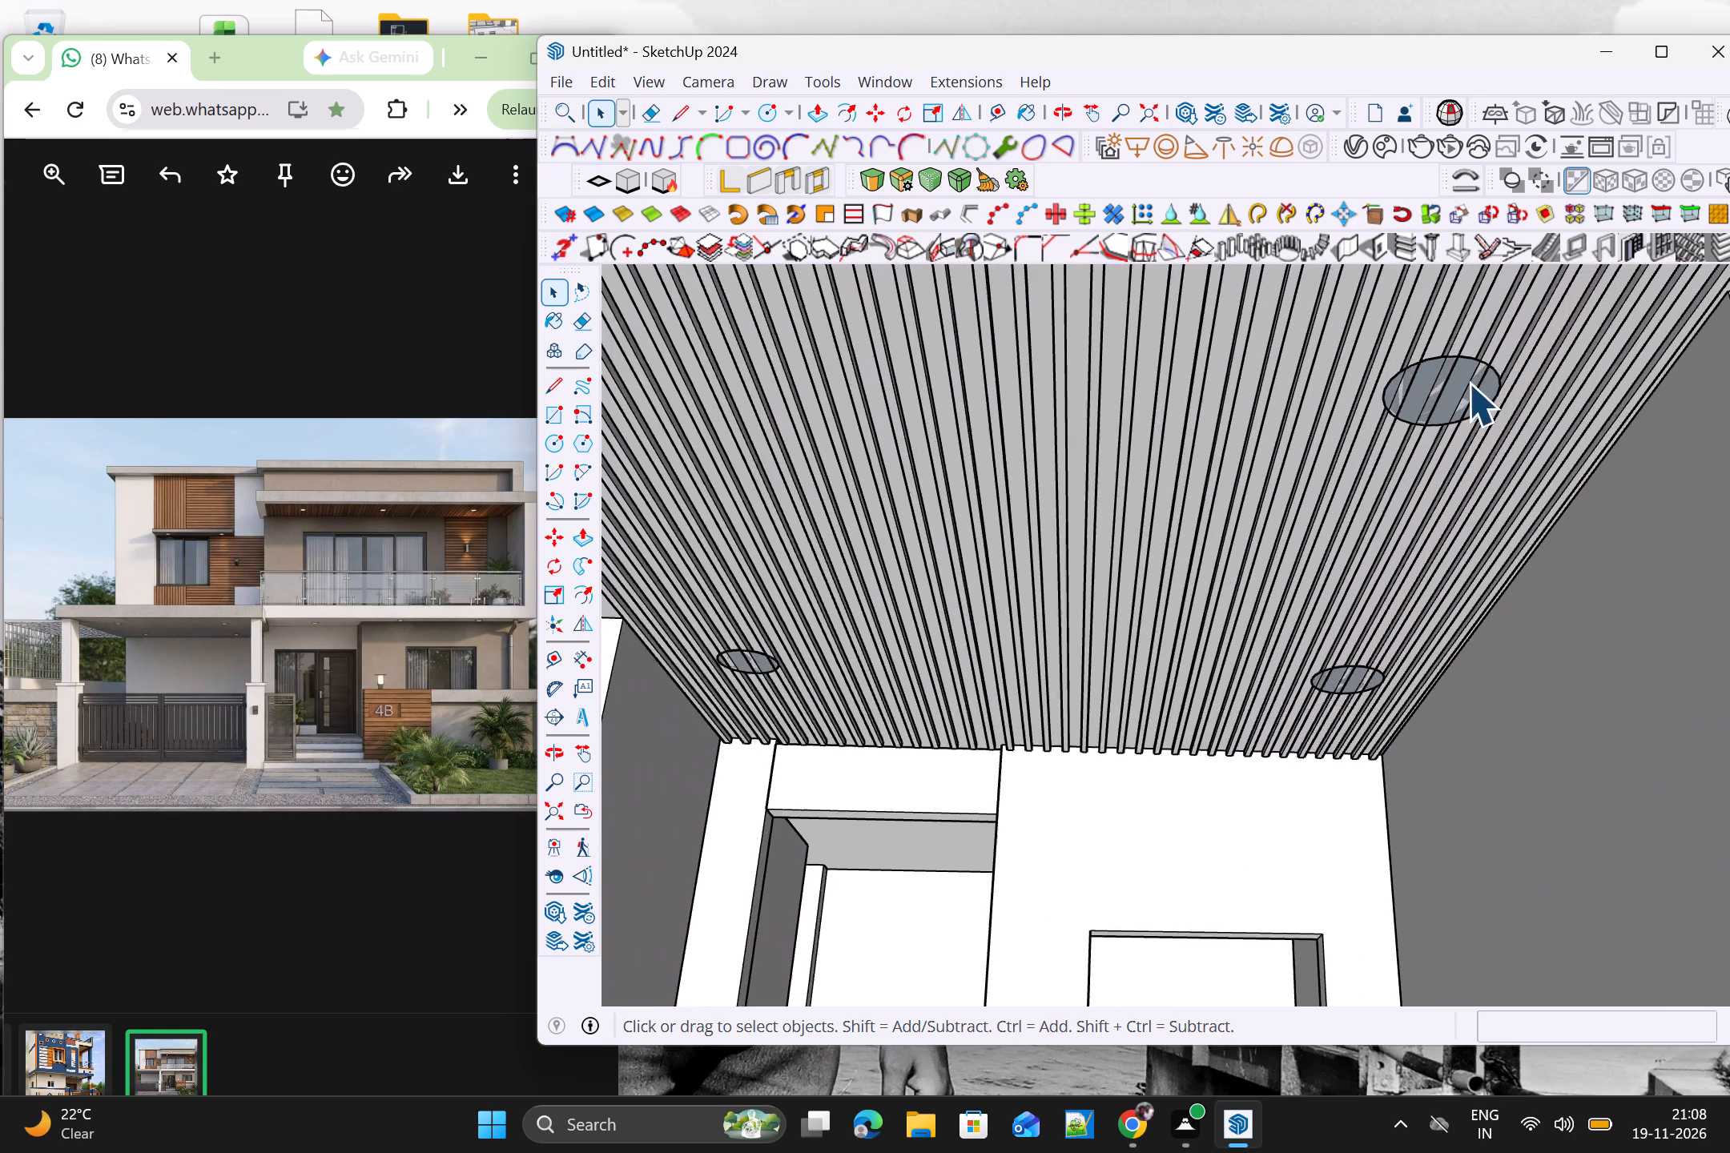
scroll(1468, 383, "up", 6)
left_click(1376, 364)
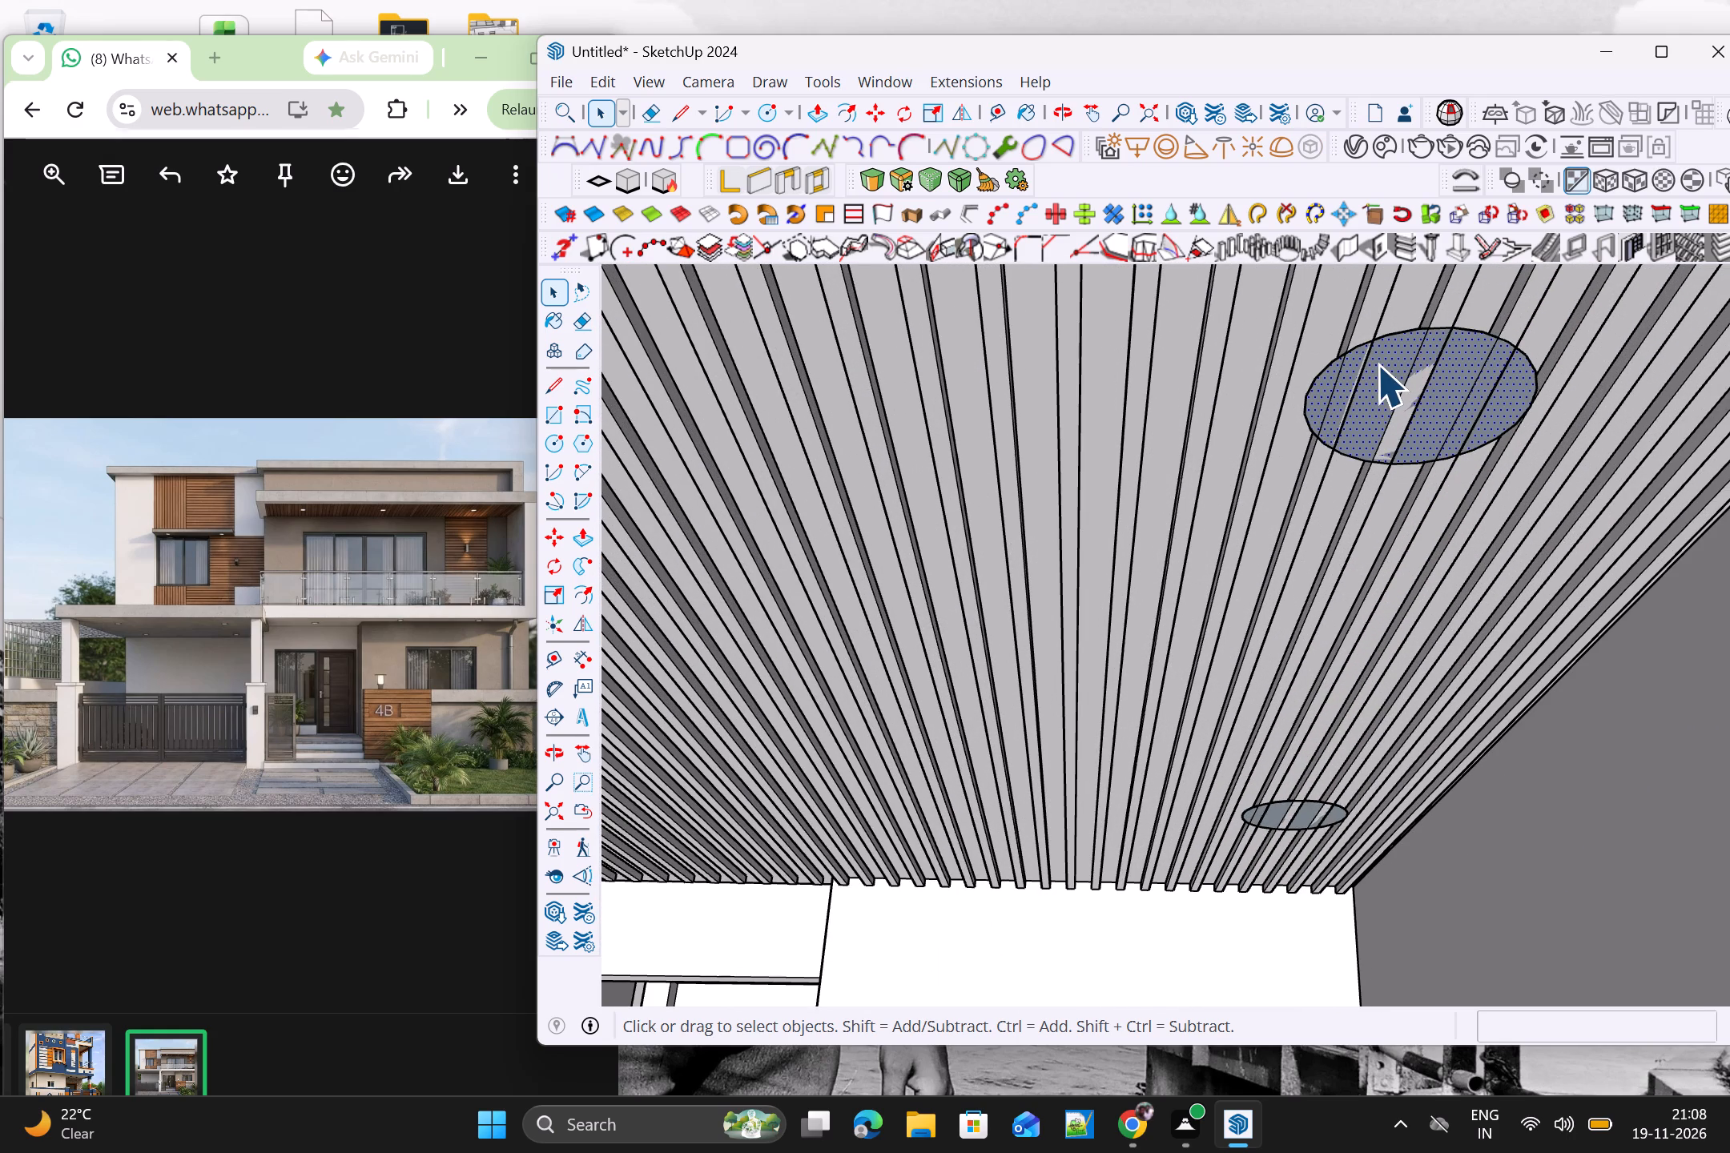
scroll(1374, 375, "down", 8)
scroll(1140, 428, "down", 4)
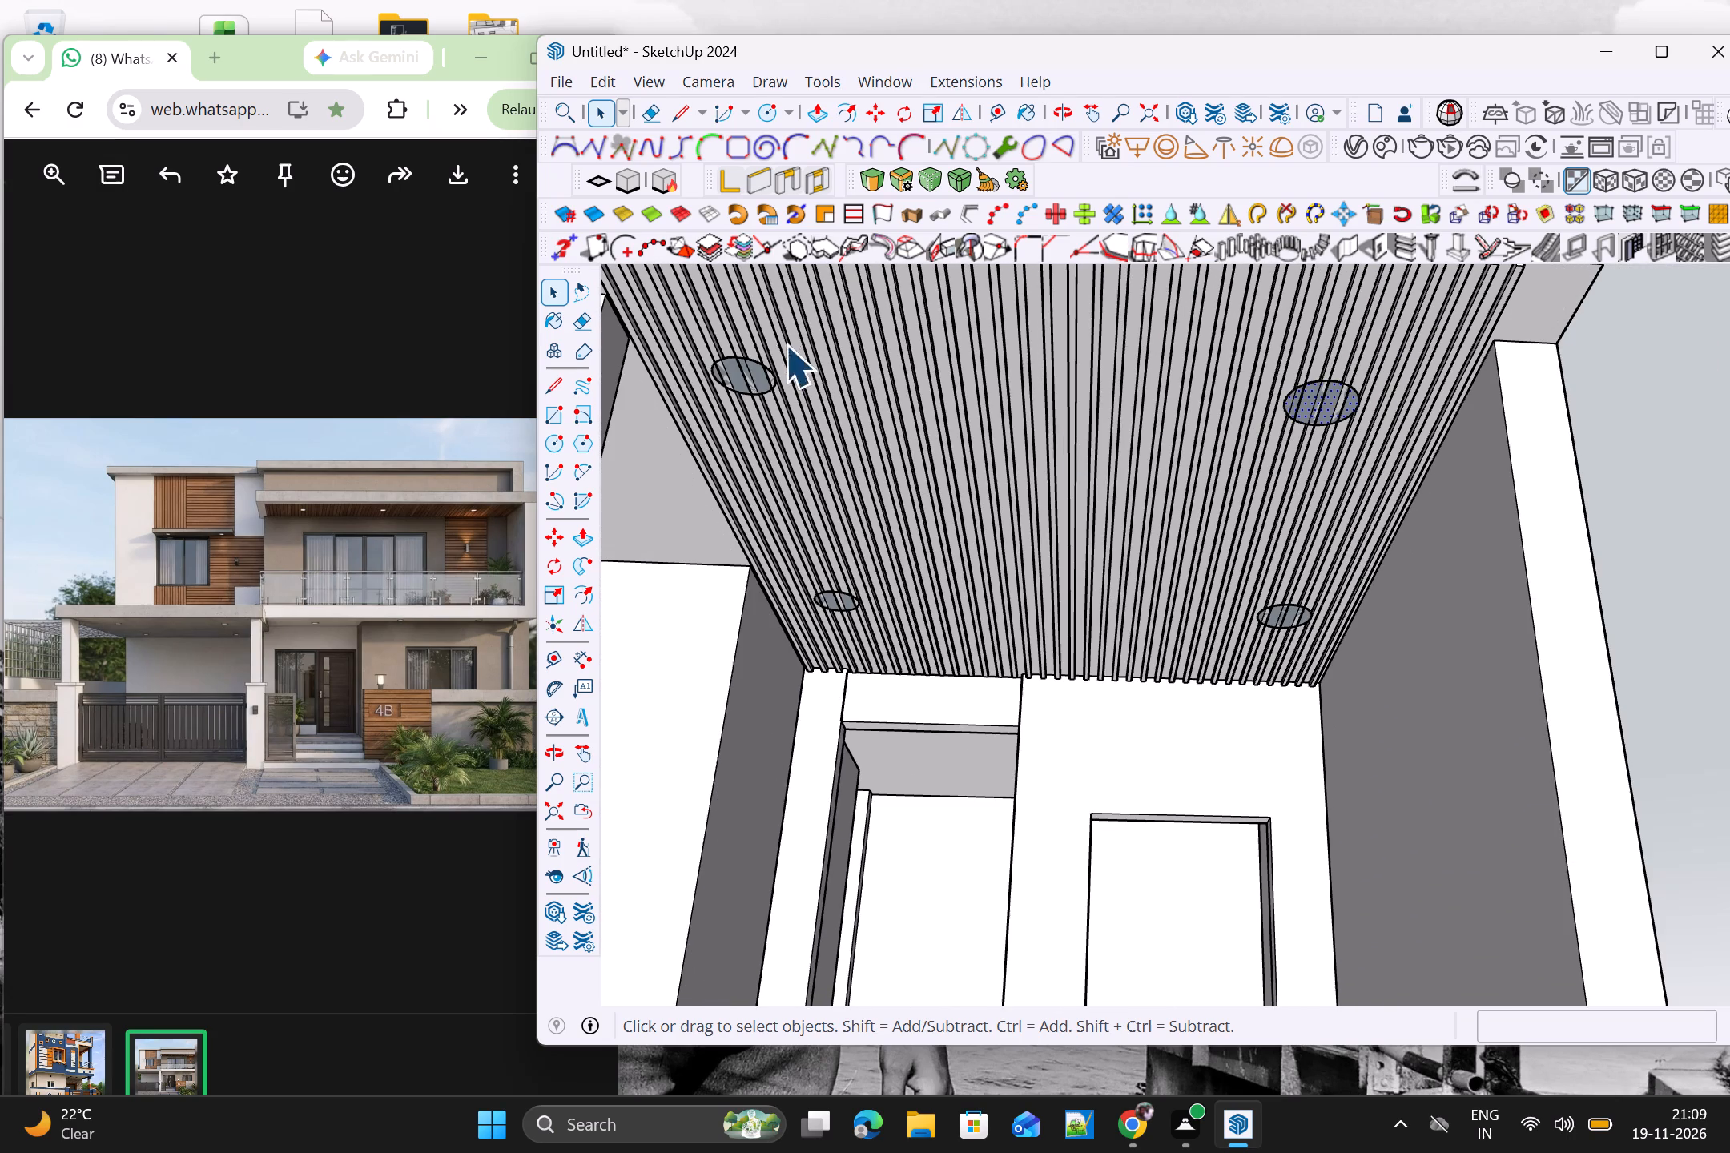
scroll(745, 361, "up", 10)
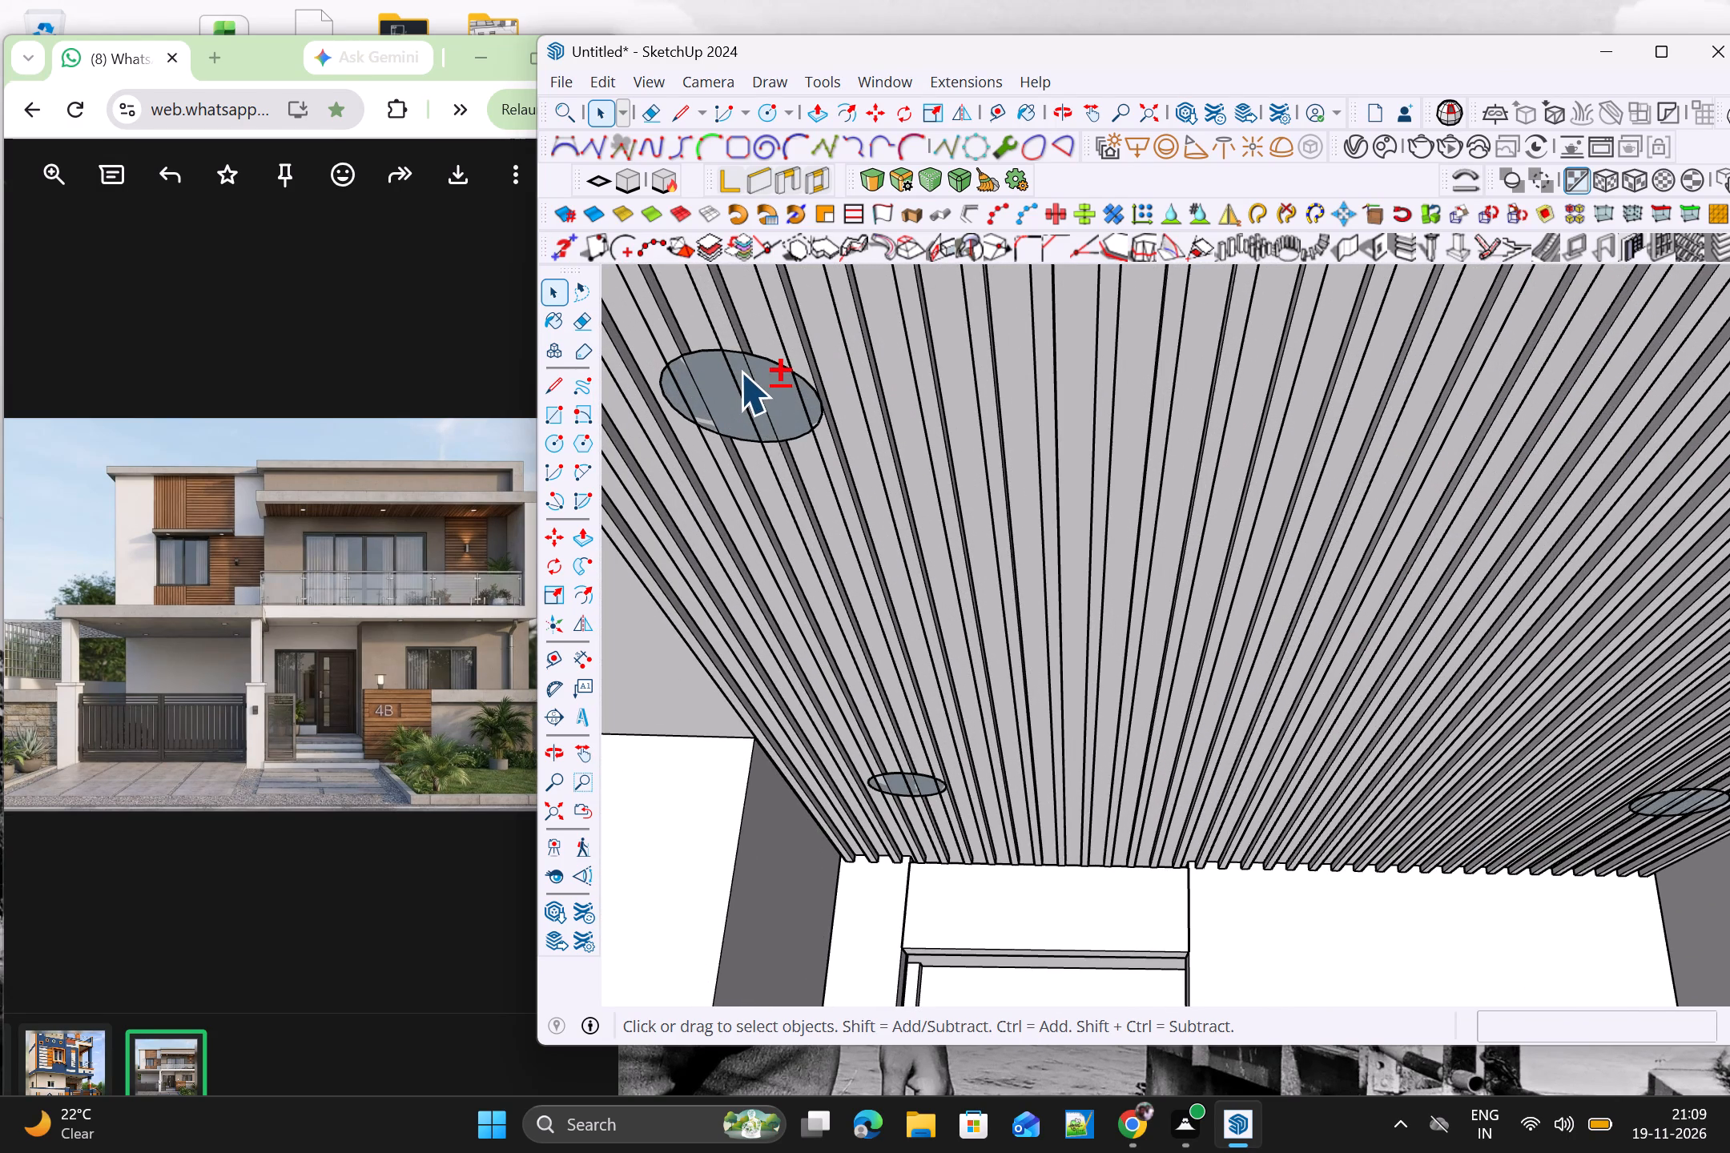
left_click(740, 372, "shift")
scroll(750, 393, "down", 4, "shift")
Add the faces of the two back ceiling circles to the selection so all four are selected.
middle_click_drag(897, 737, 976, 497)
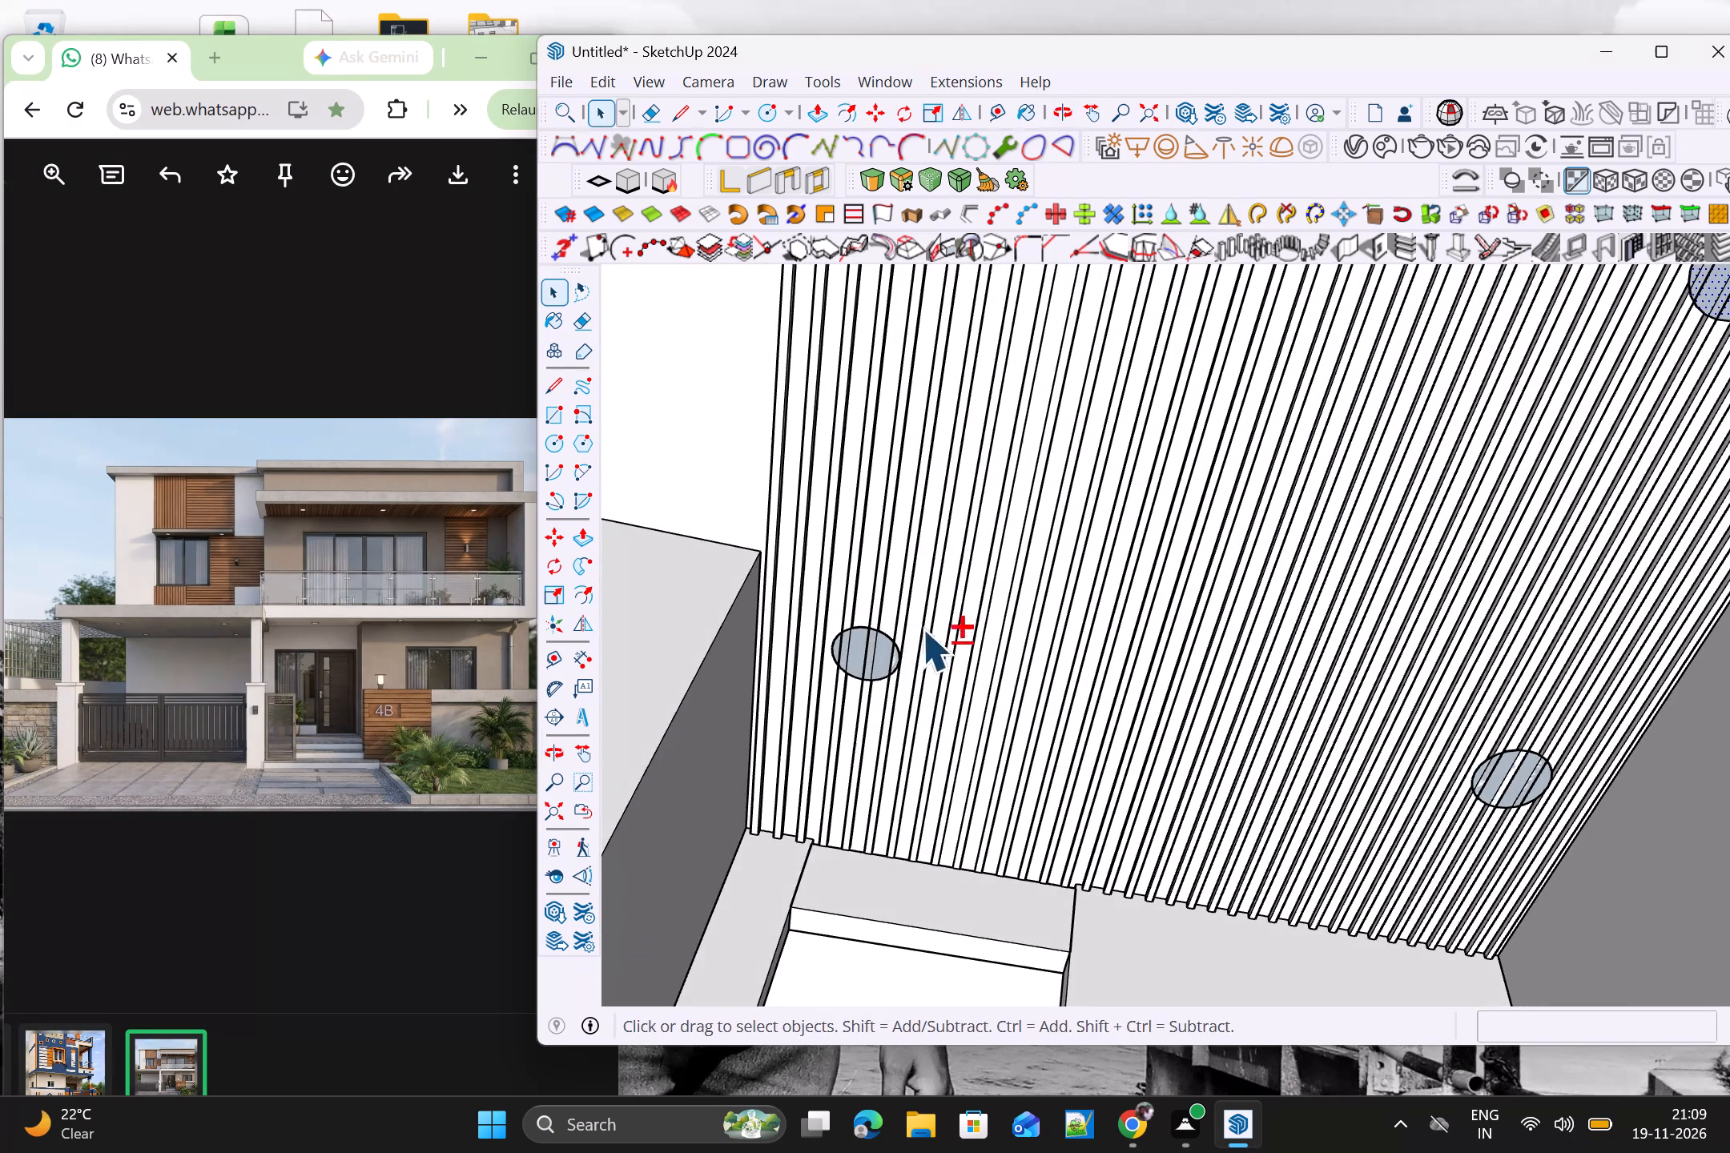
left_click(860, 642, "shift")
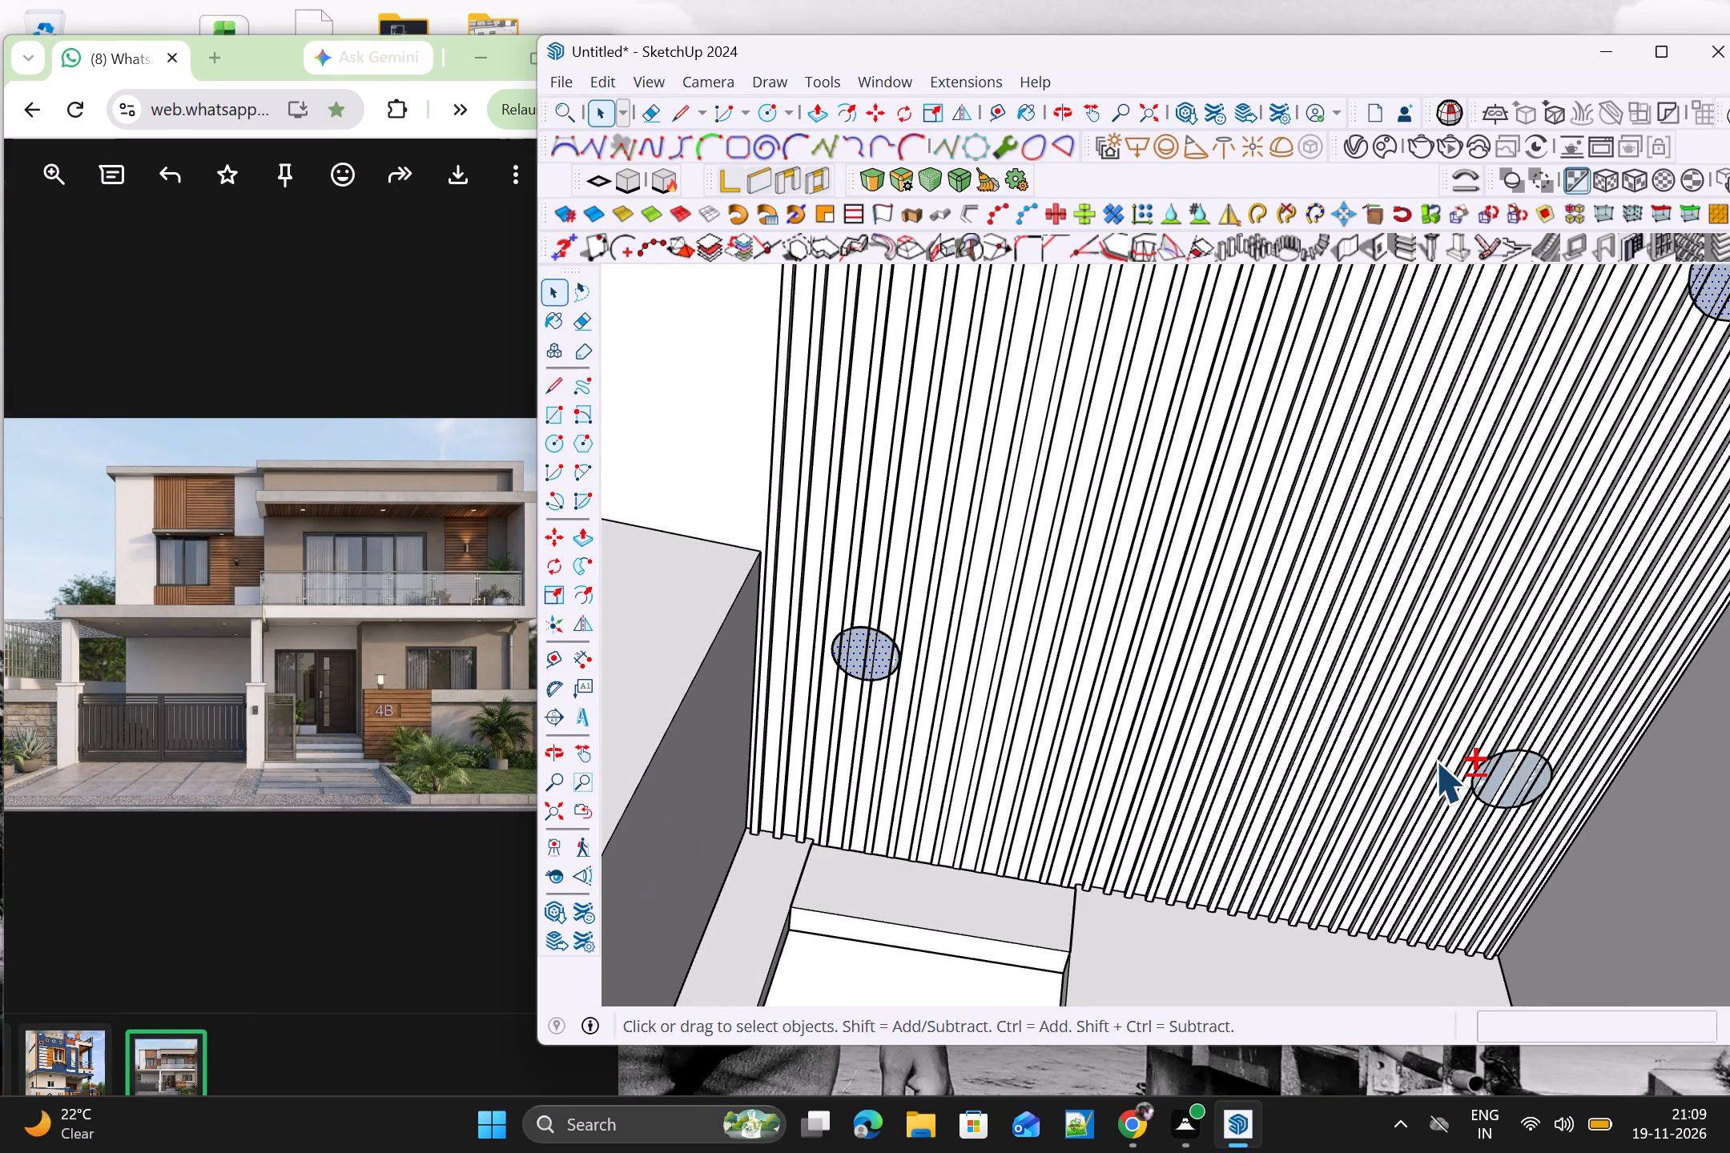
scroll(1518, 764, "up", 6, "shift")
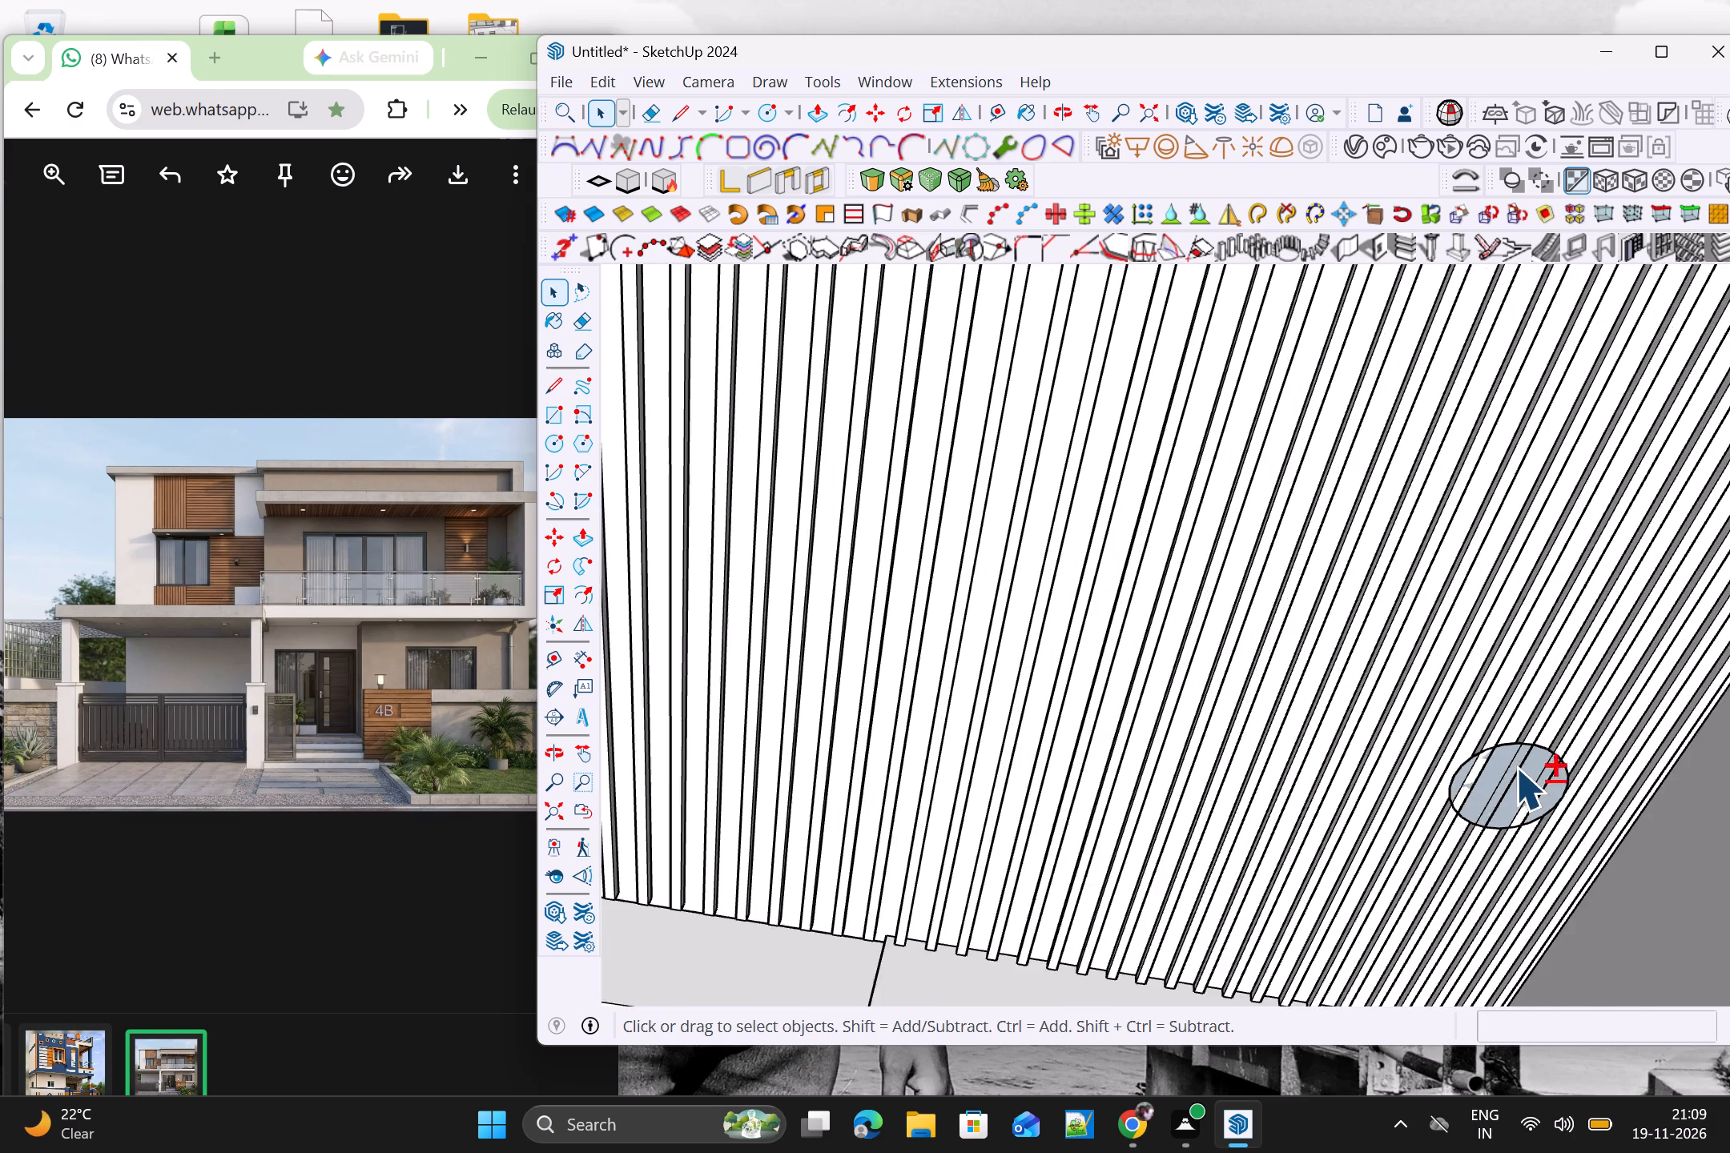
scroll(1515, 767, "up", 7, "shift")
left_click(1531, 745, "shift")
scroll(1527, 749, "down", 7, "shift")
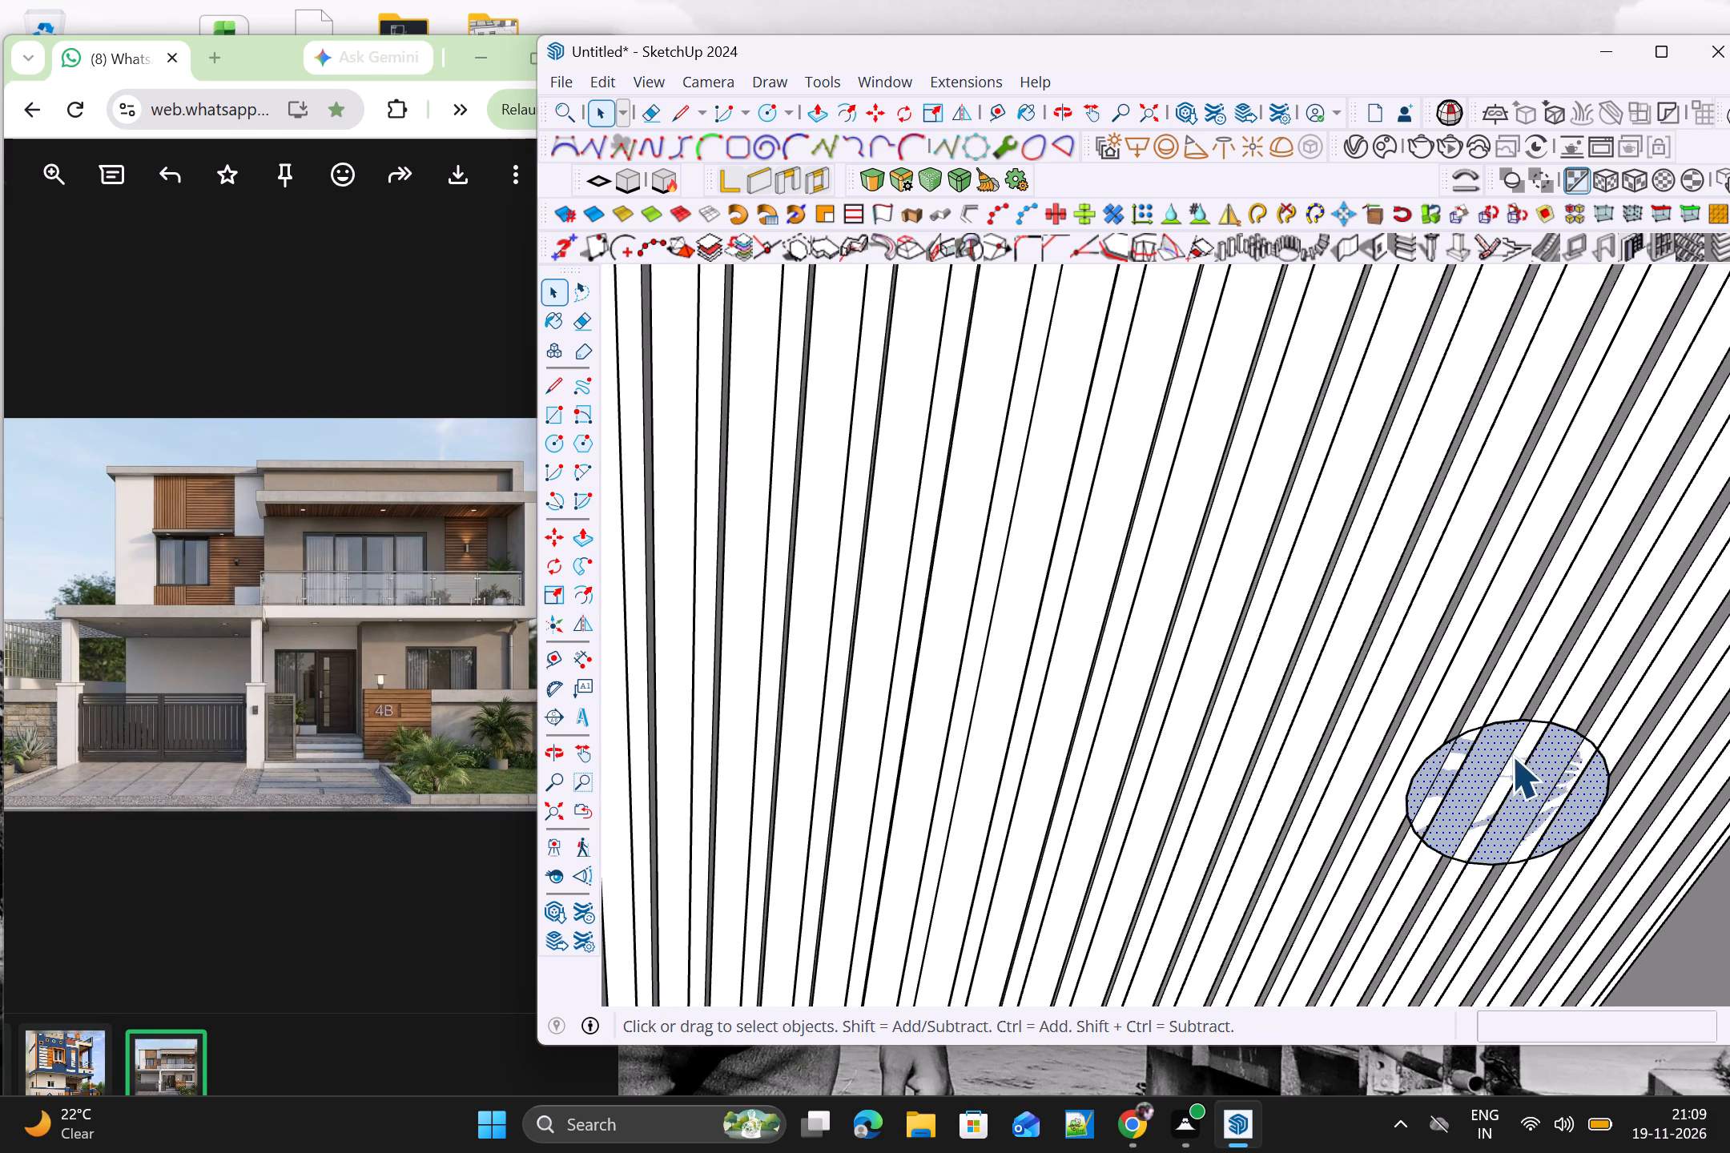
scroll(1511, 756, "down", 16, "shift")
middle_click_drag(1491, 697, 1327, 1061)
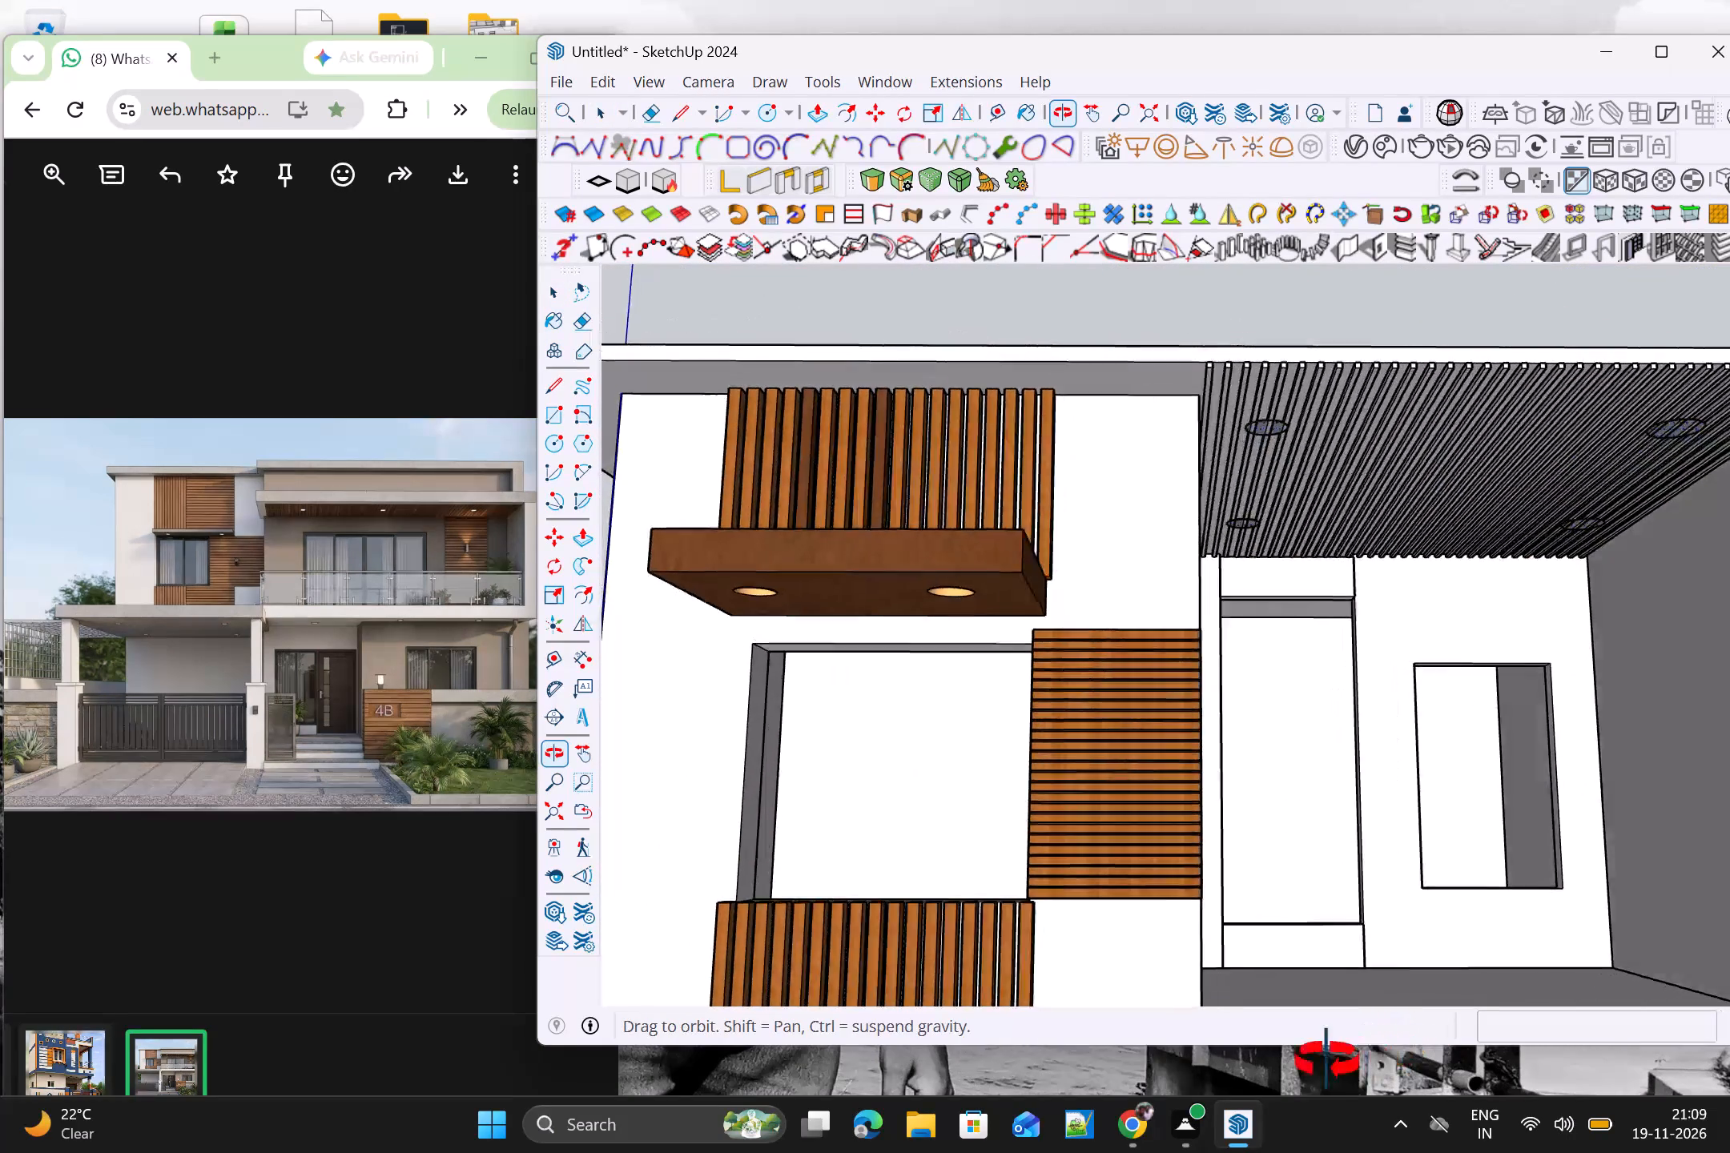
middle_click_drag(1327, 1061, 1298, 1075)
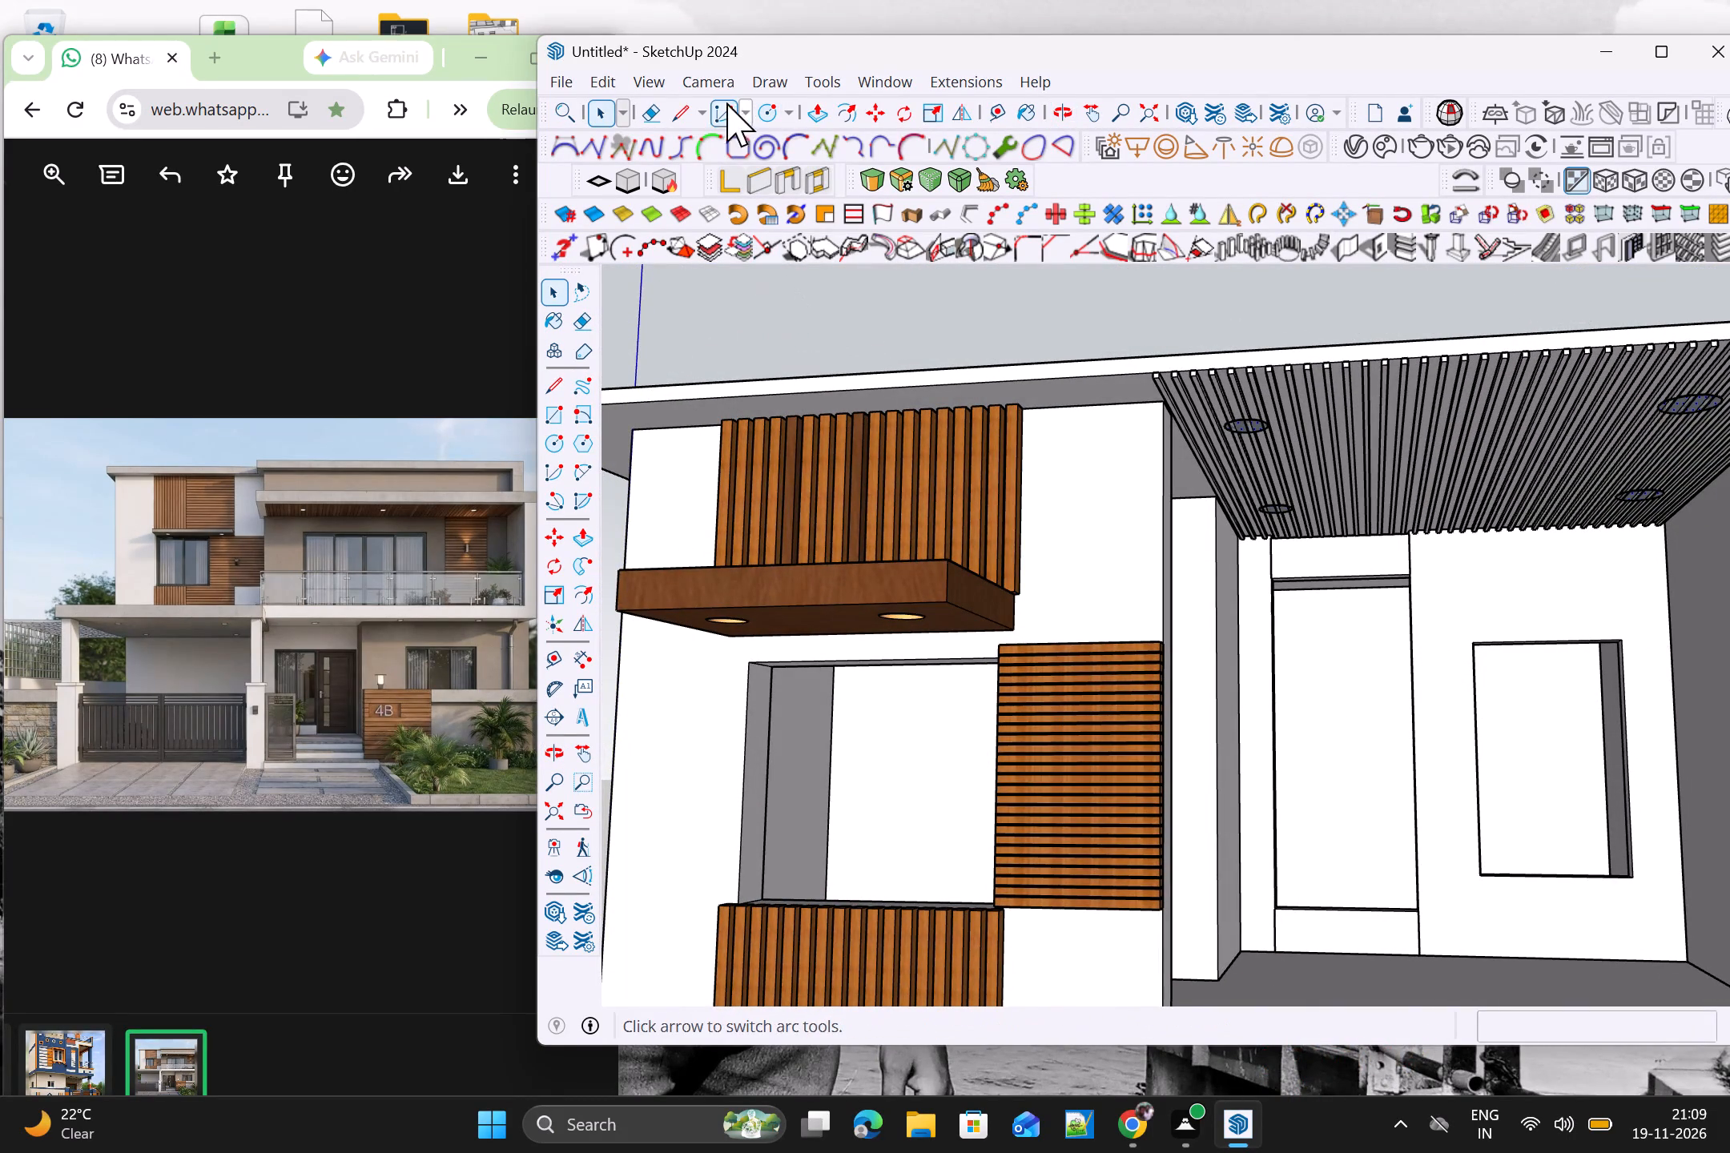
Create a new V-Ray Emissive material and apply it to the four selected ceiling circles.
left_click(1365, 147)
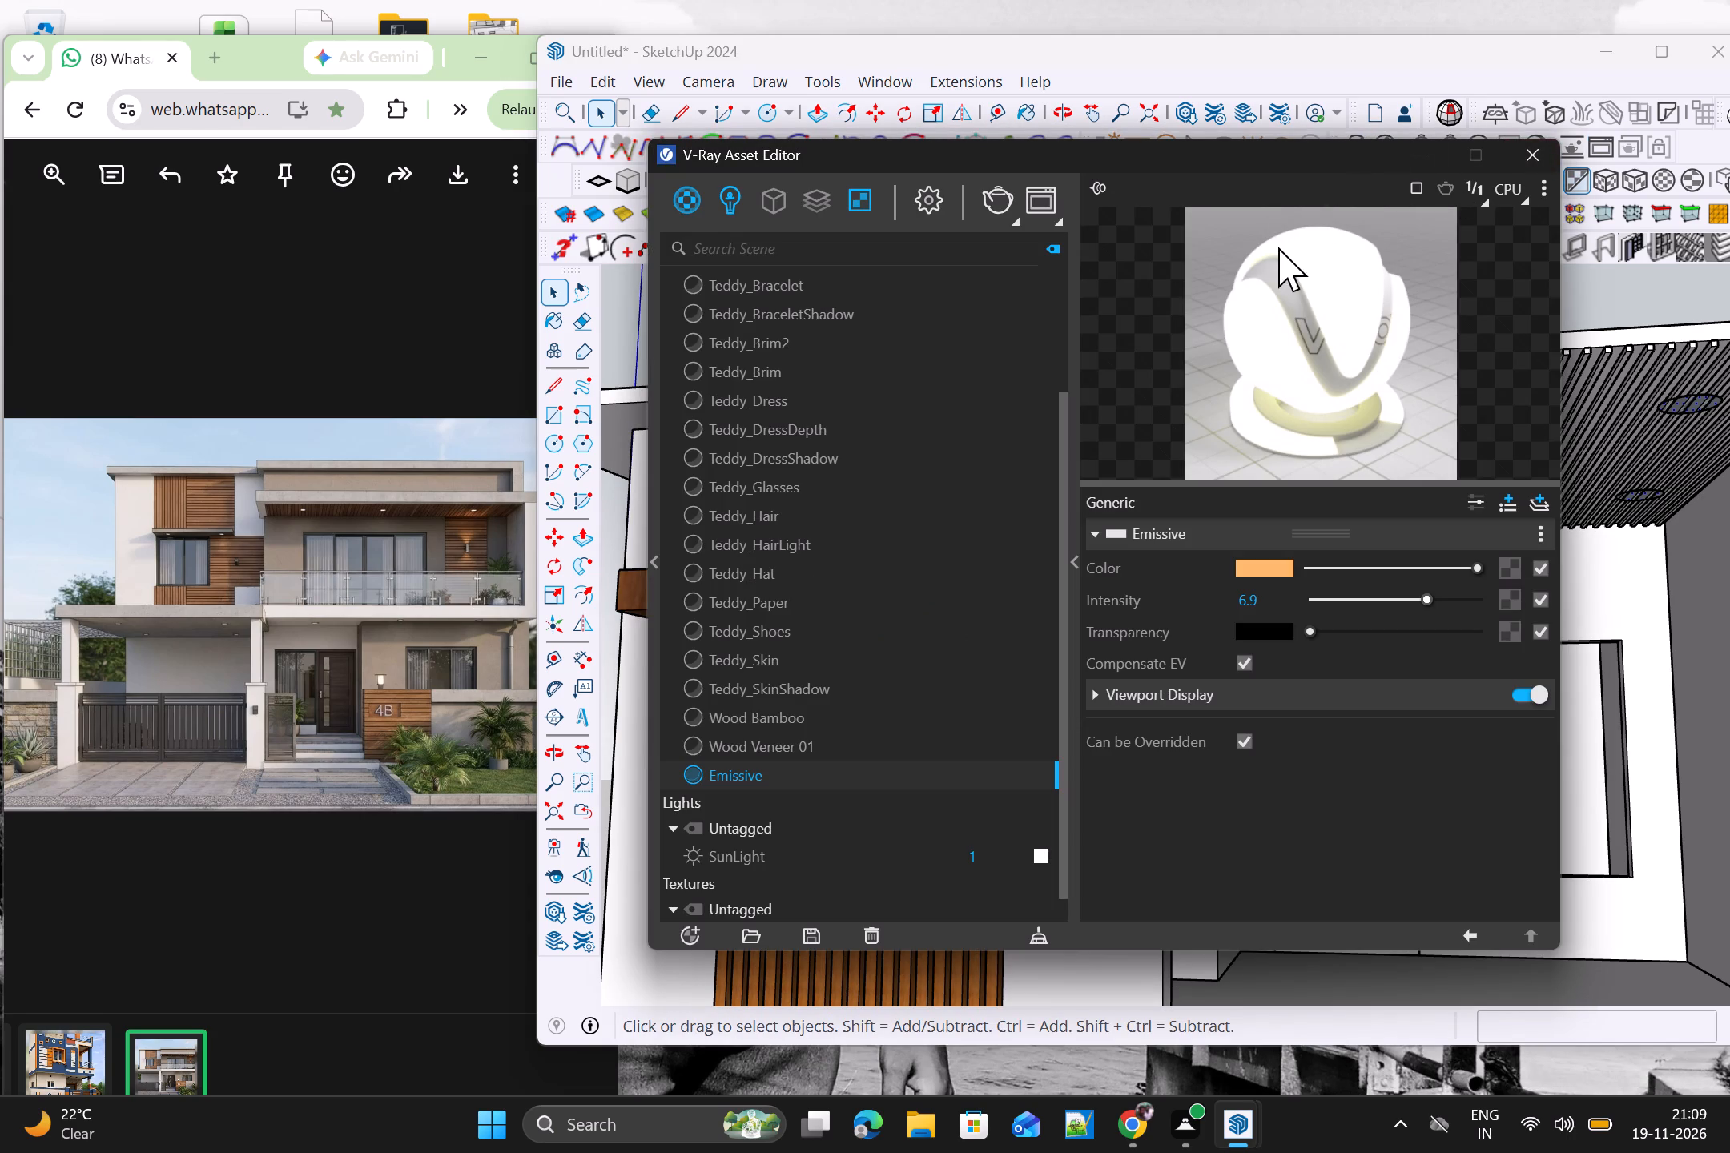
right_click(696, 202)
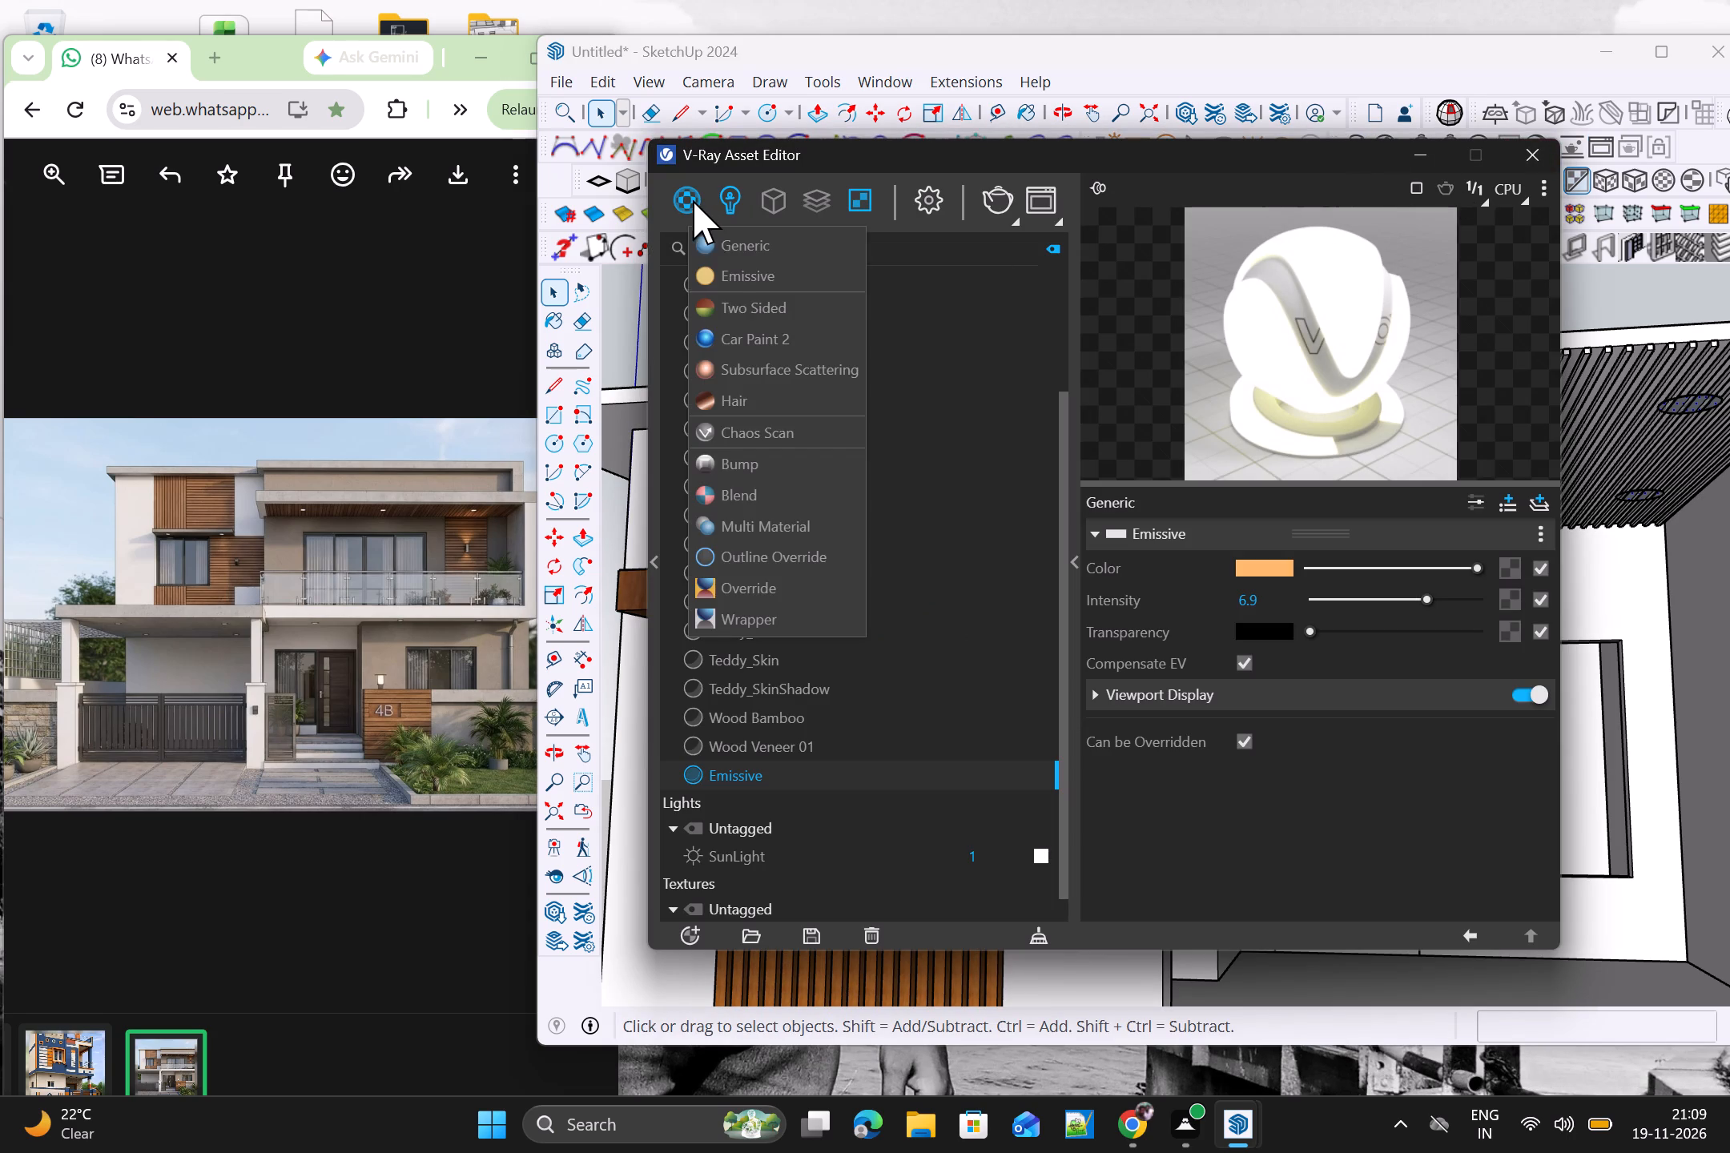
left_click(771, 278)
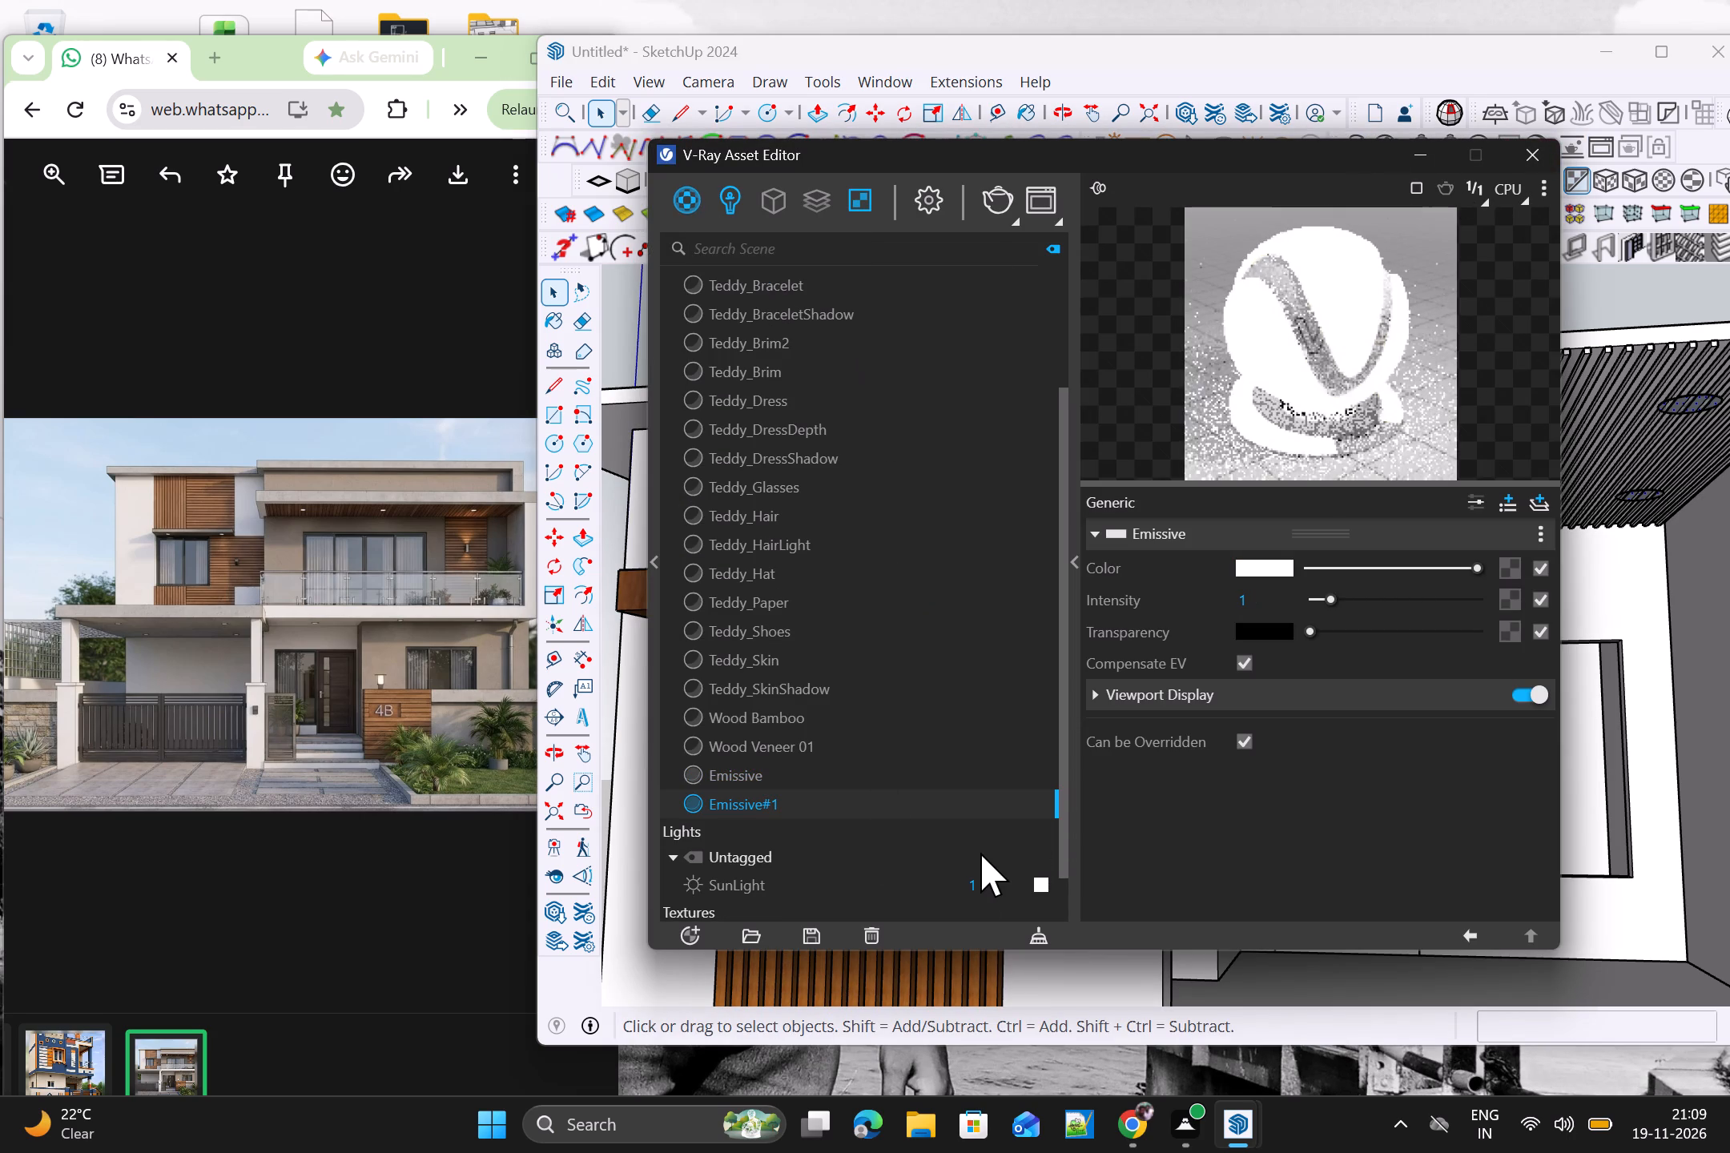
right_click(1022, 798)
left_click(1108, 527)
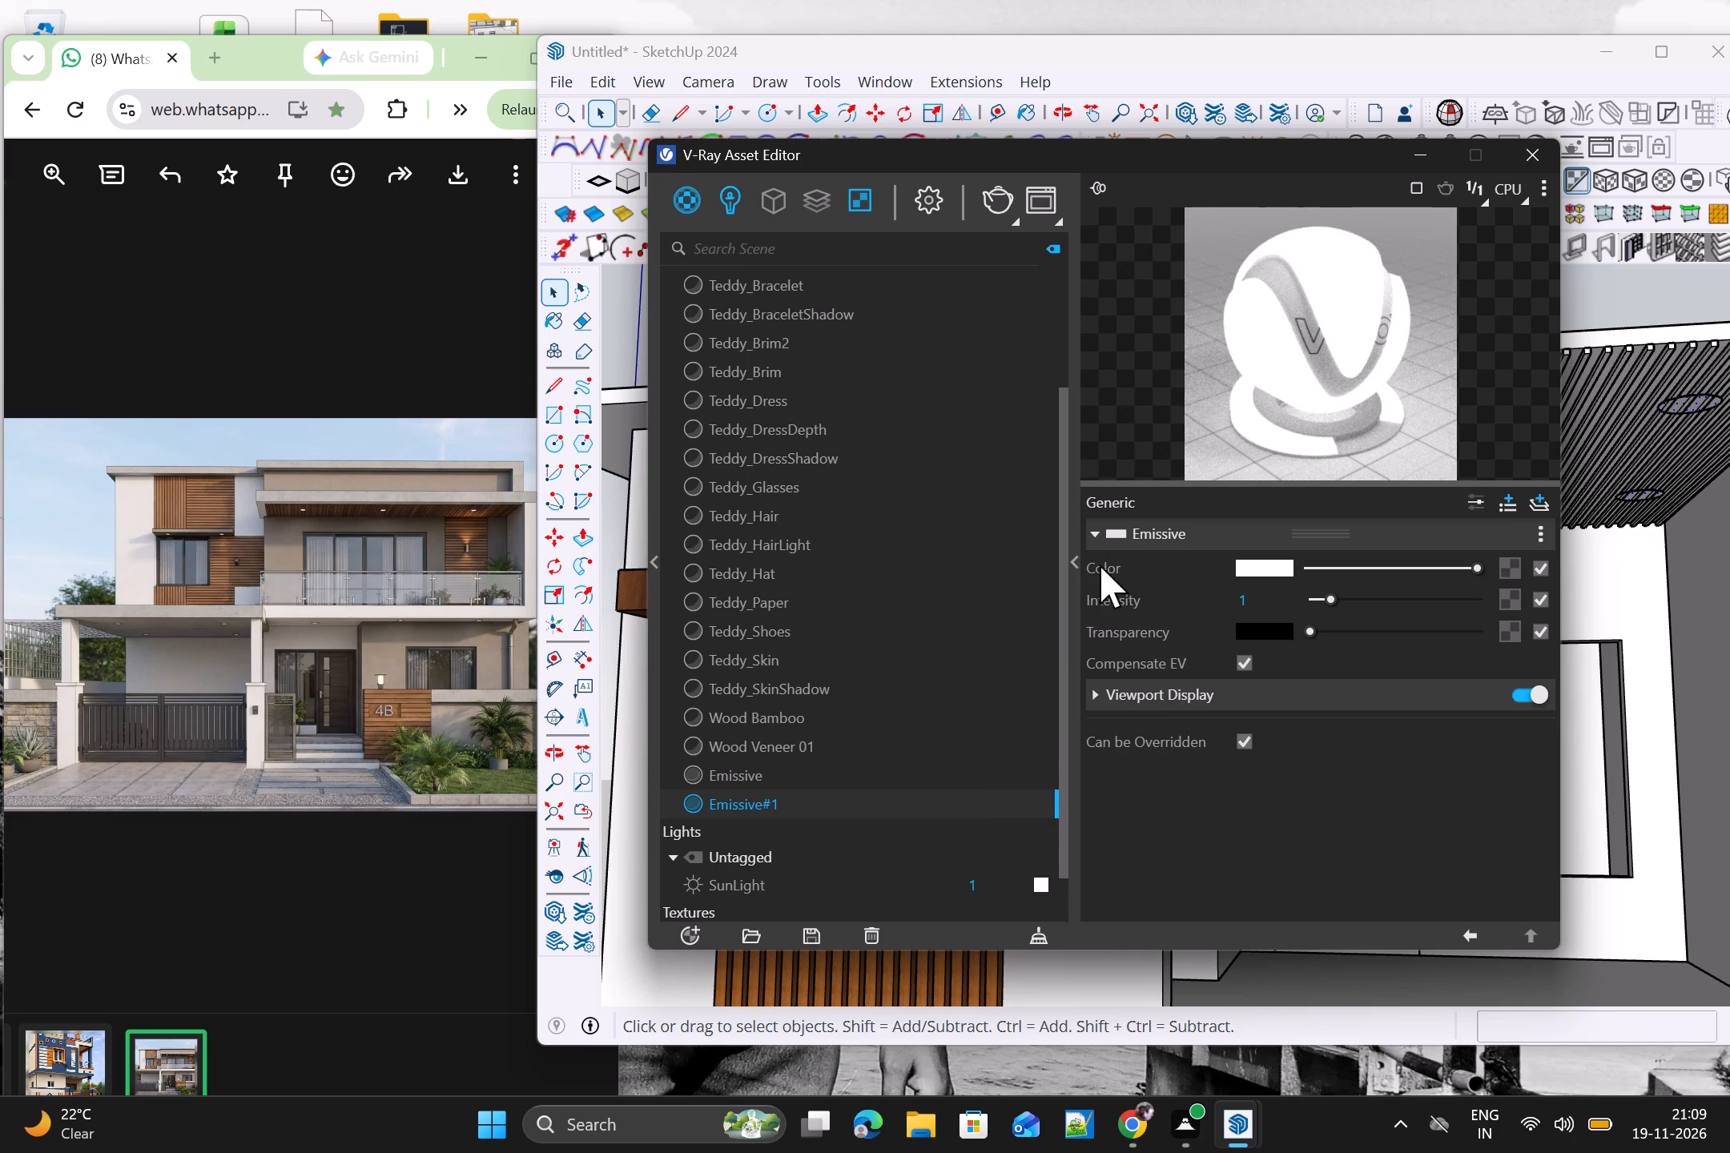
left_click(1076, 563)
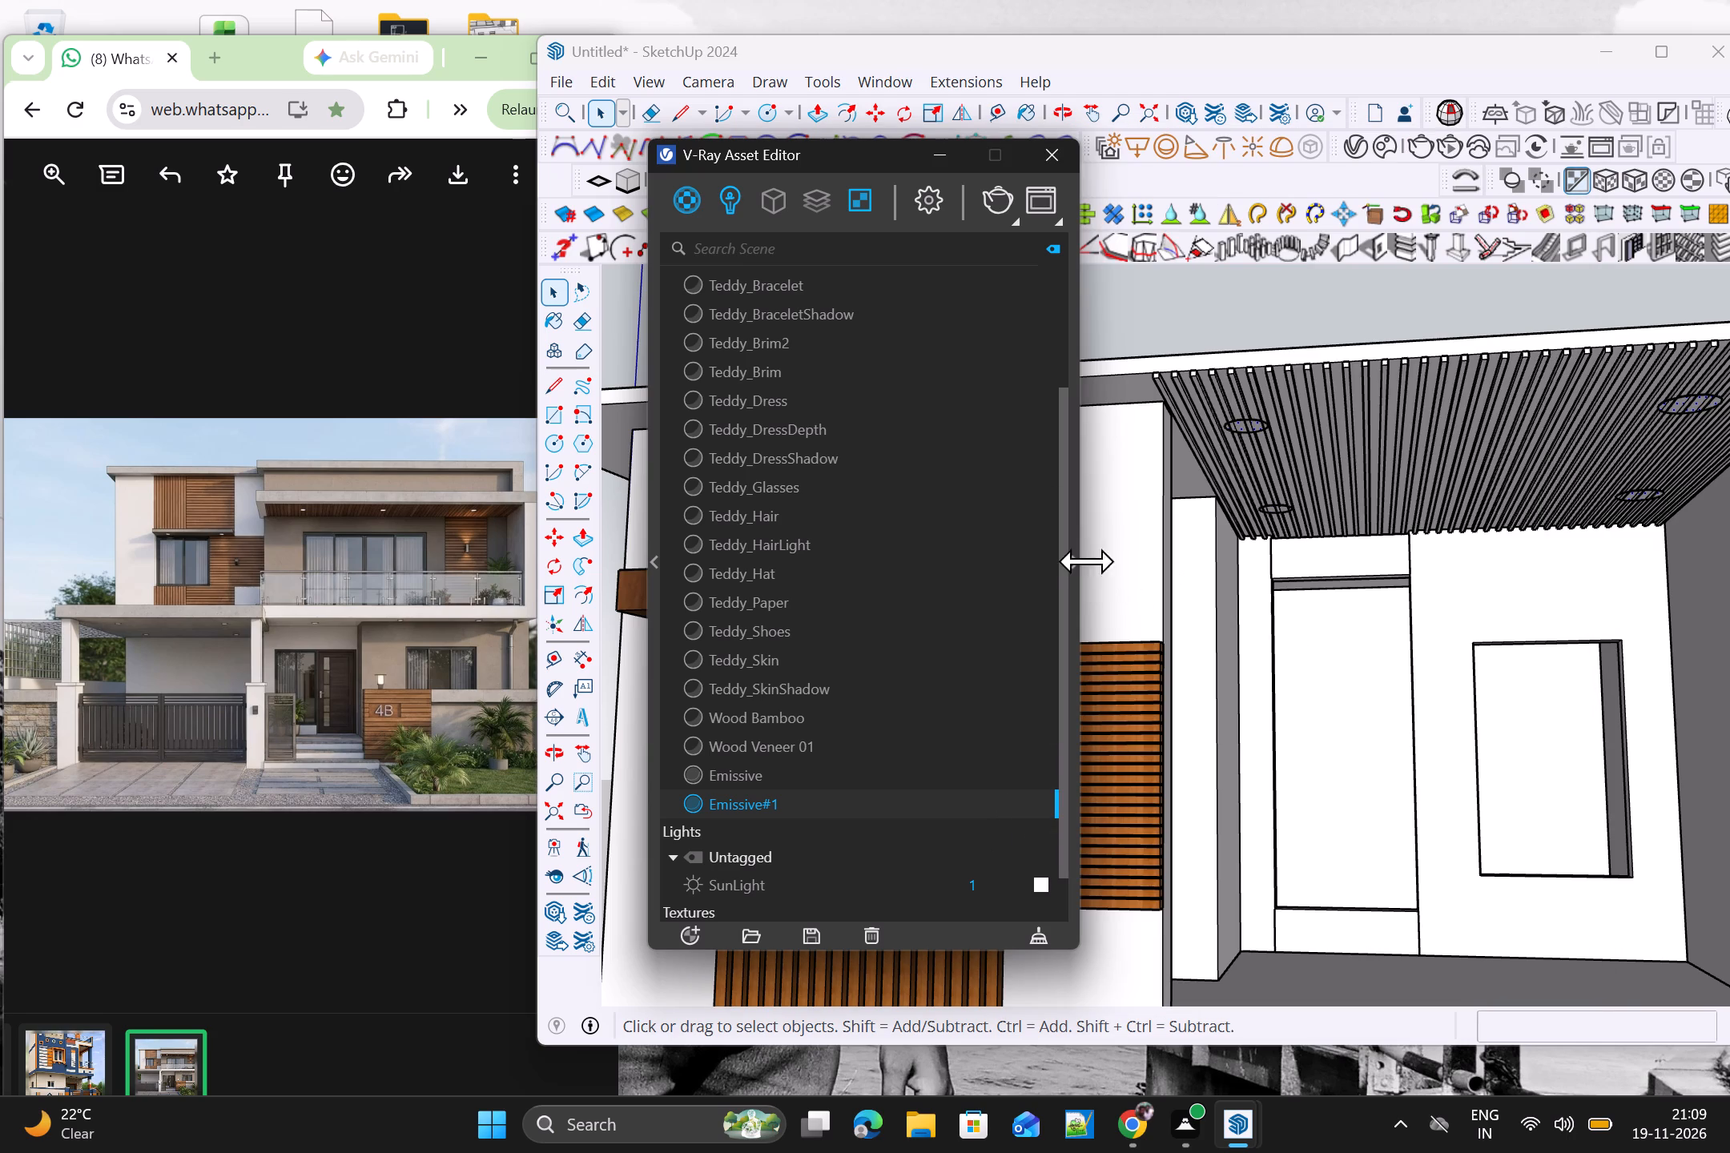
left_click(1076, 562)
Set the new emissive material's colour temperature to 3000 K.
left_click(1249, 563)
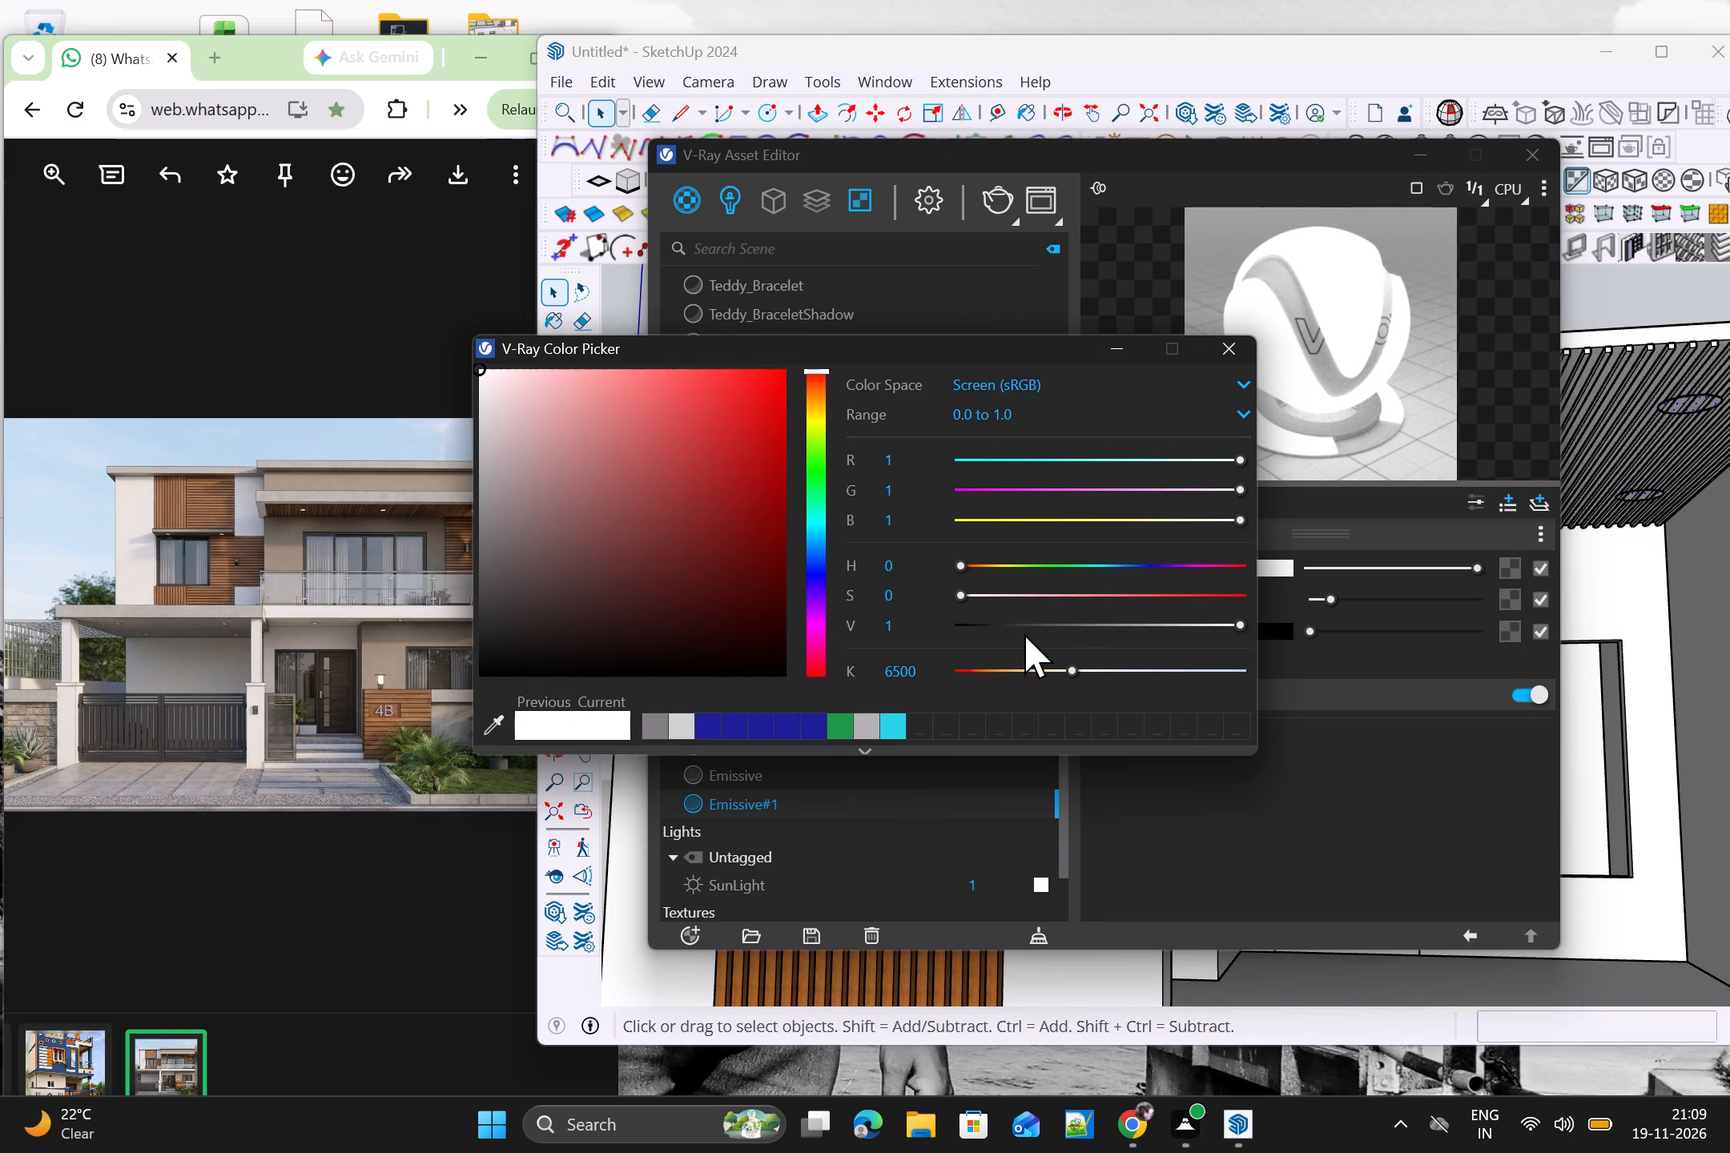
left_click(895, 669)
key("Right")
key("BackSpace")
key("BackSpace")
key("BackSpace")
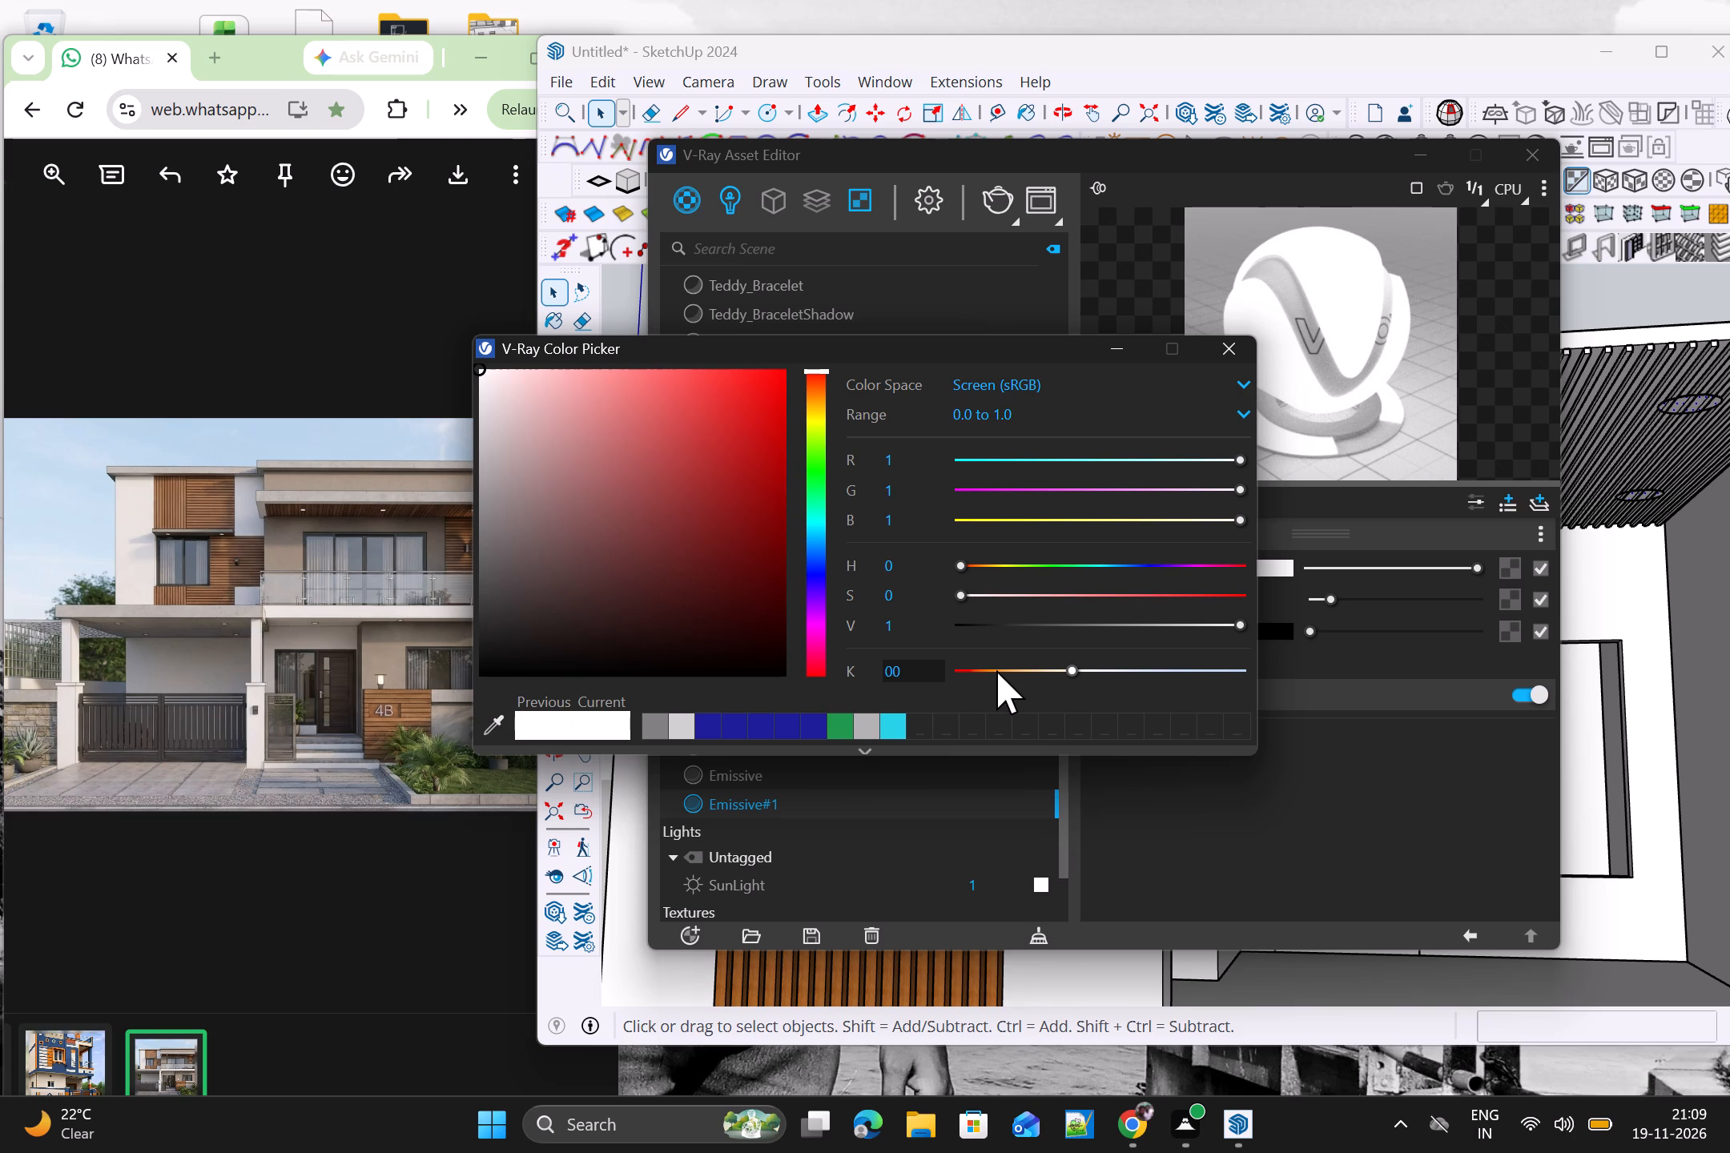
type("30")
key("Return")
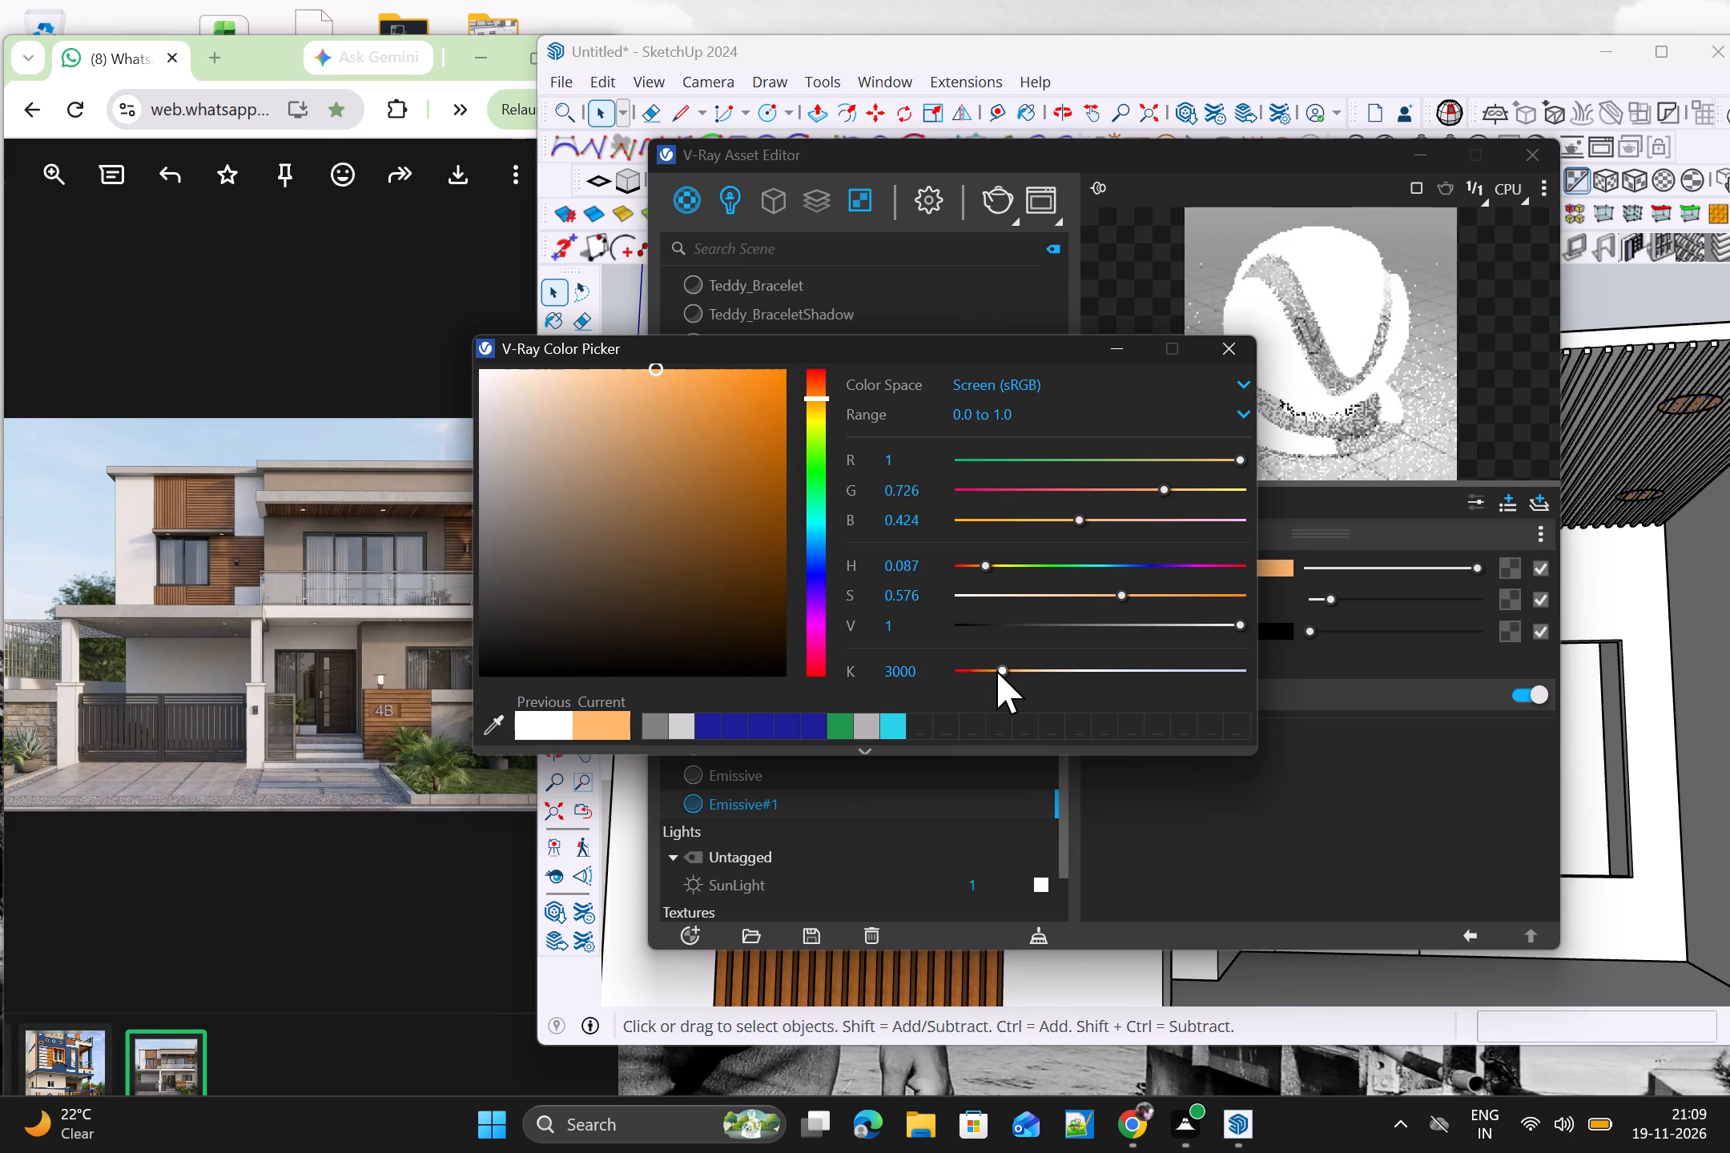
left_click(1245, 348)
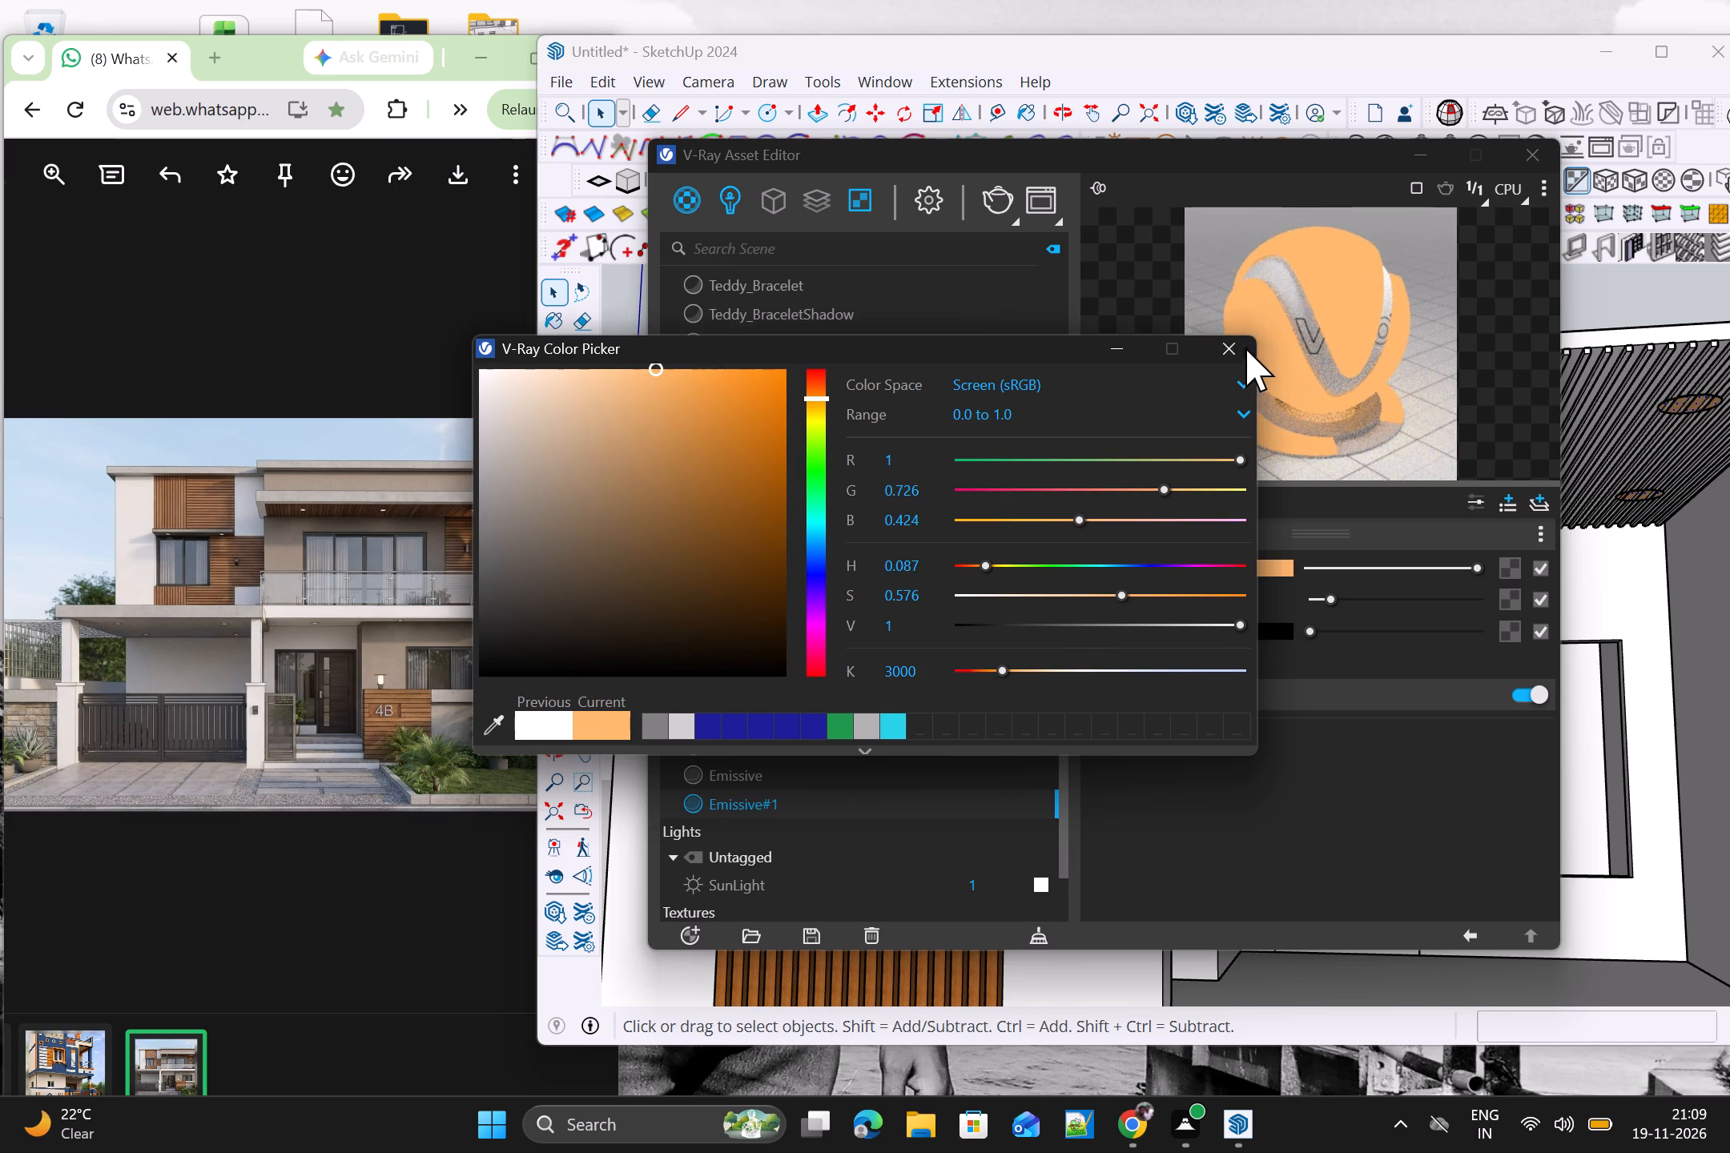
Raise the new emissive material's intensity to about 8.6 and close the asset editor.
left_click_drag(1335, 598, 1457, 597)
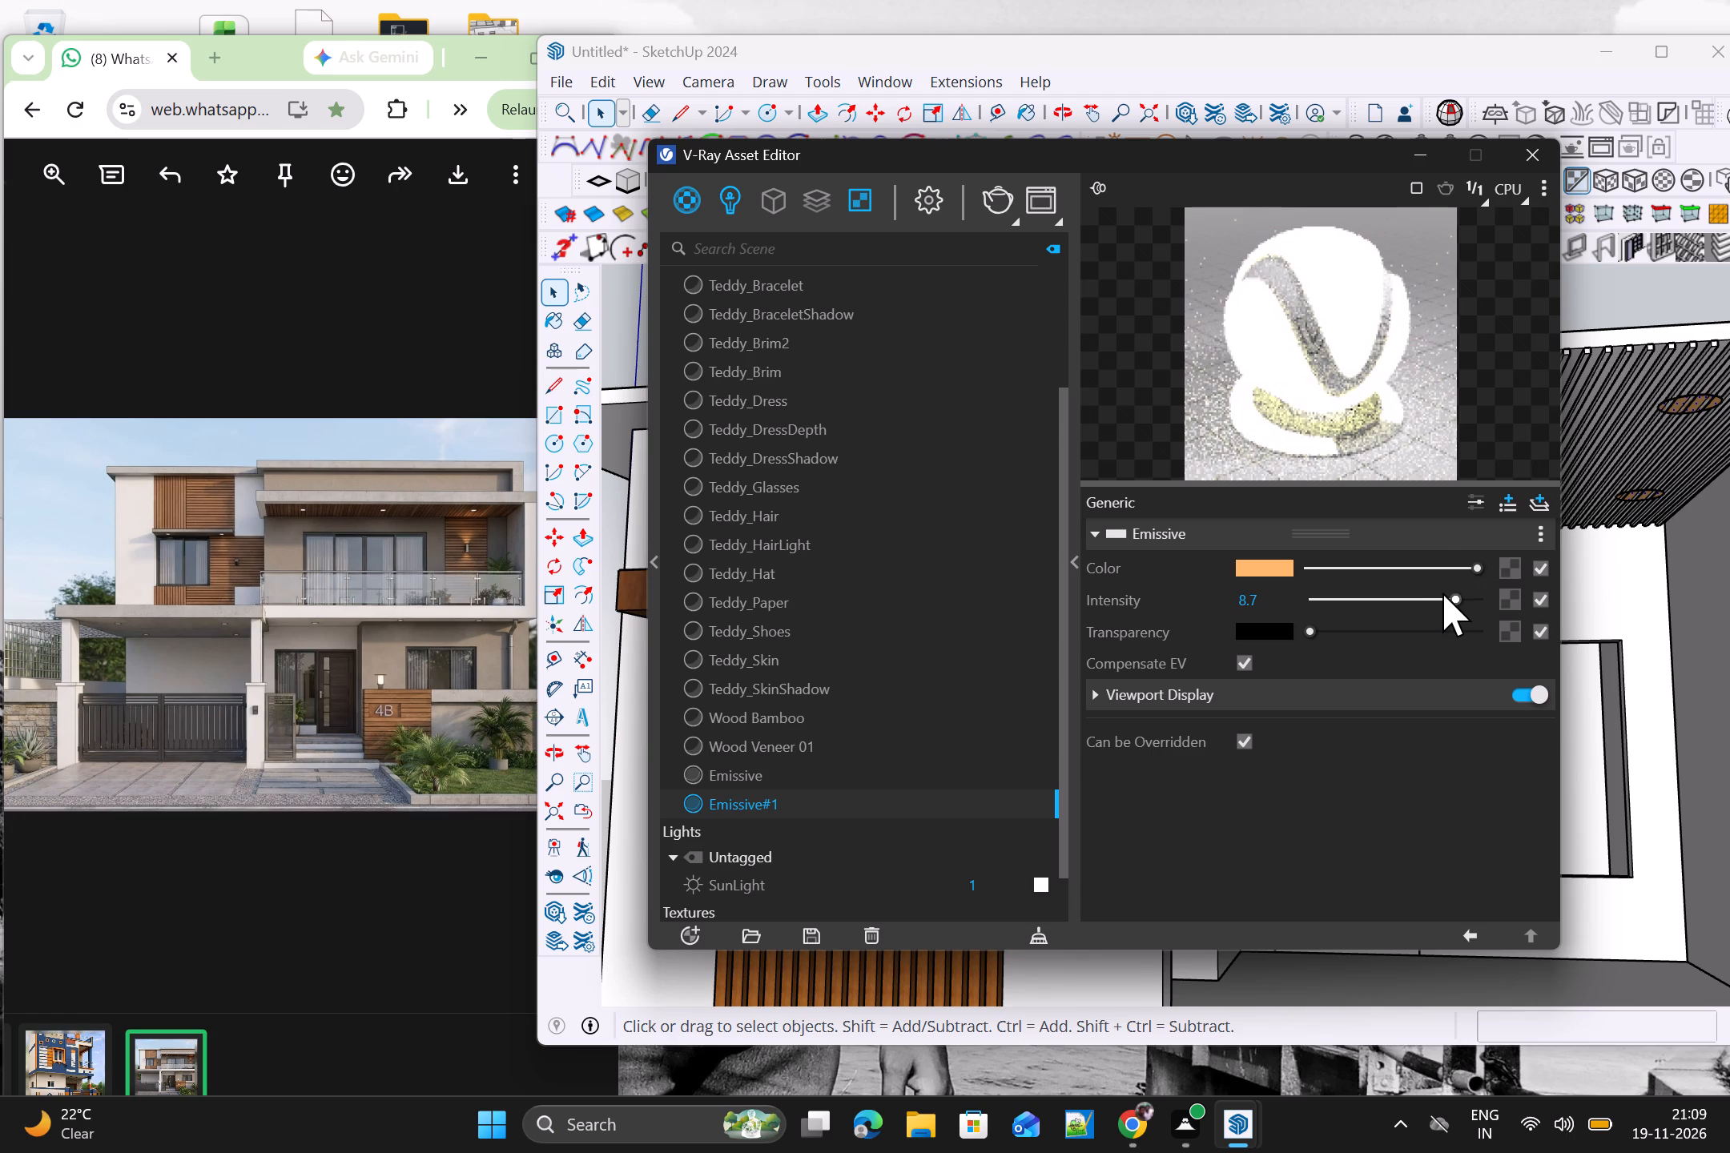
left_click(1456, 596)
left_click(1541, 151)
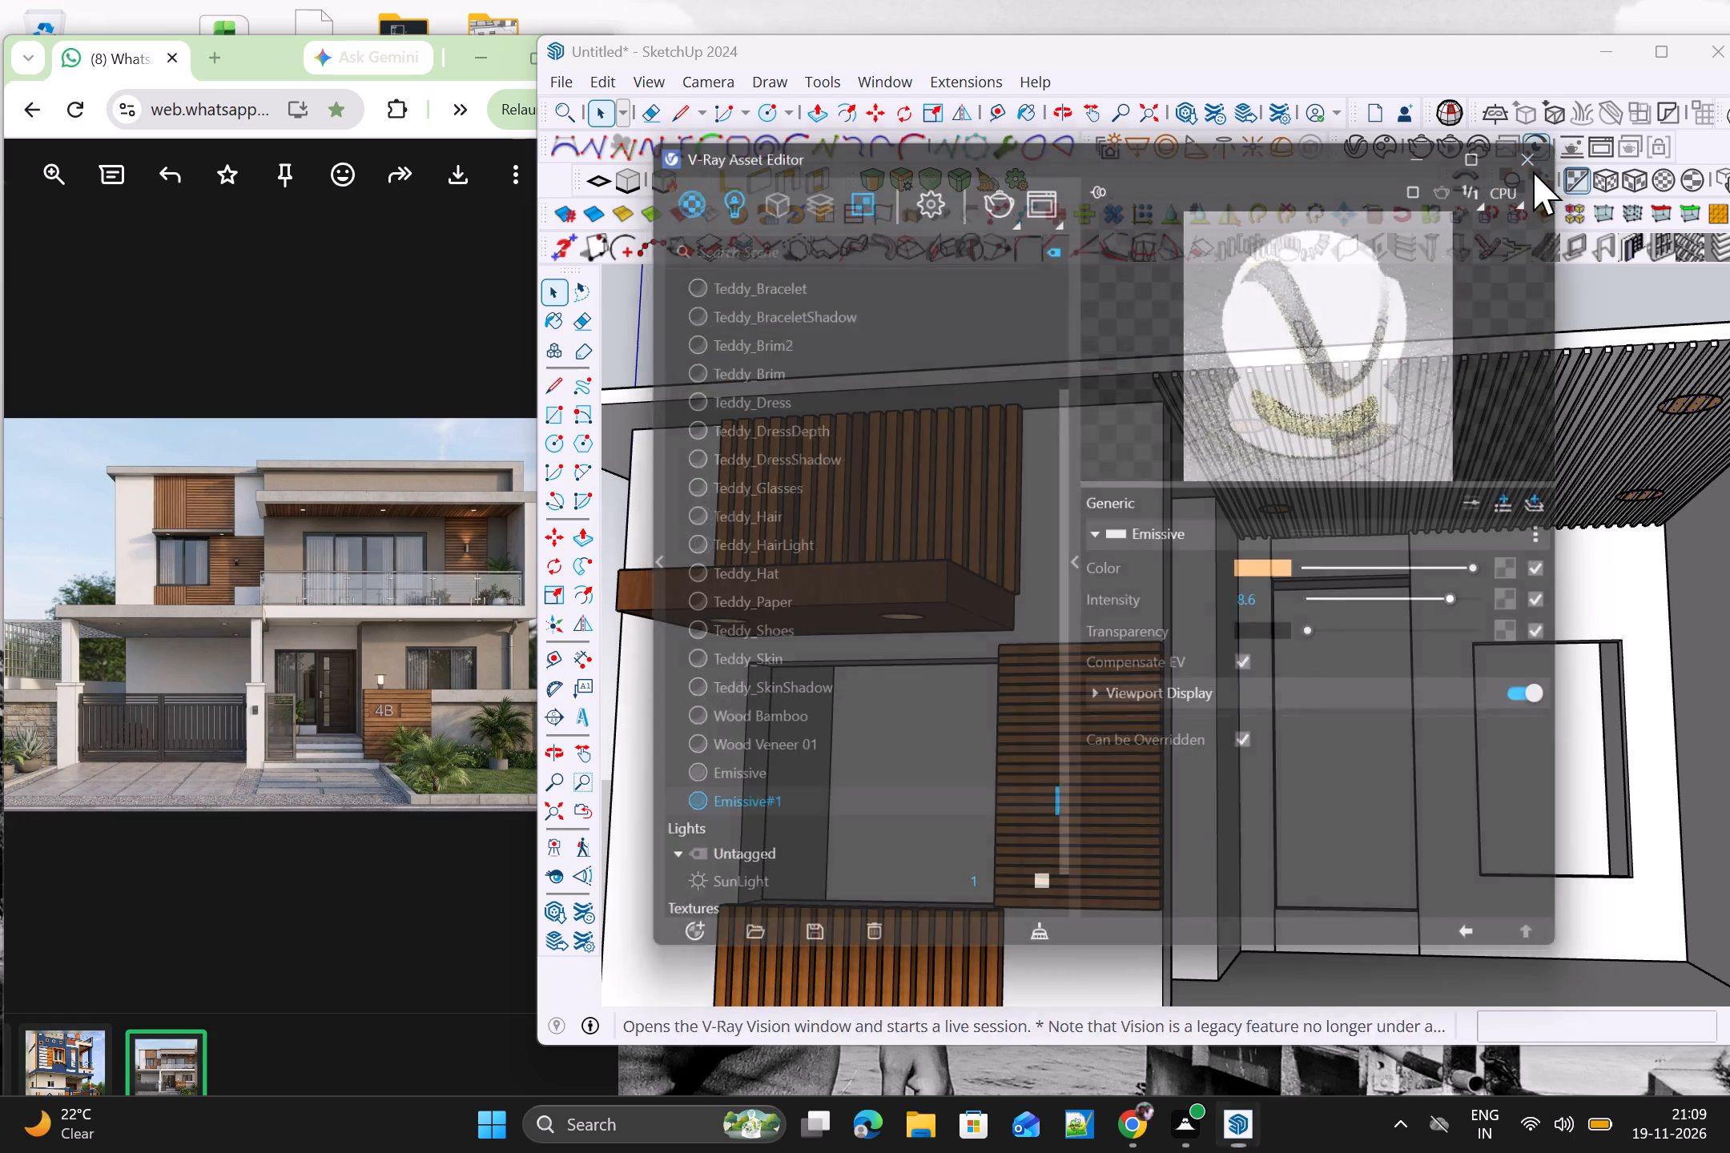
Push/Pull the front ceiling circle near the wood-clad wall down into a thin disc below the strips, with a final pull of about 1/2".
scroll(1482, 418, "down", 3)
middle_click_drag(1406, 536, 1650, 448)
scroll(1383, 494, "up", 7)
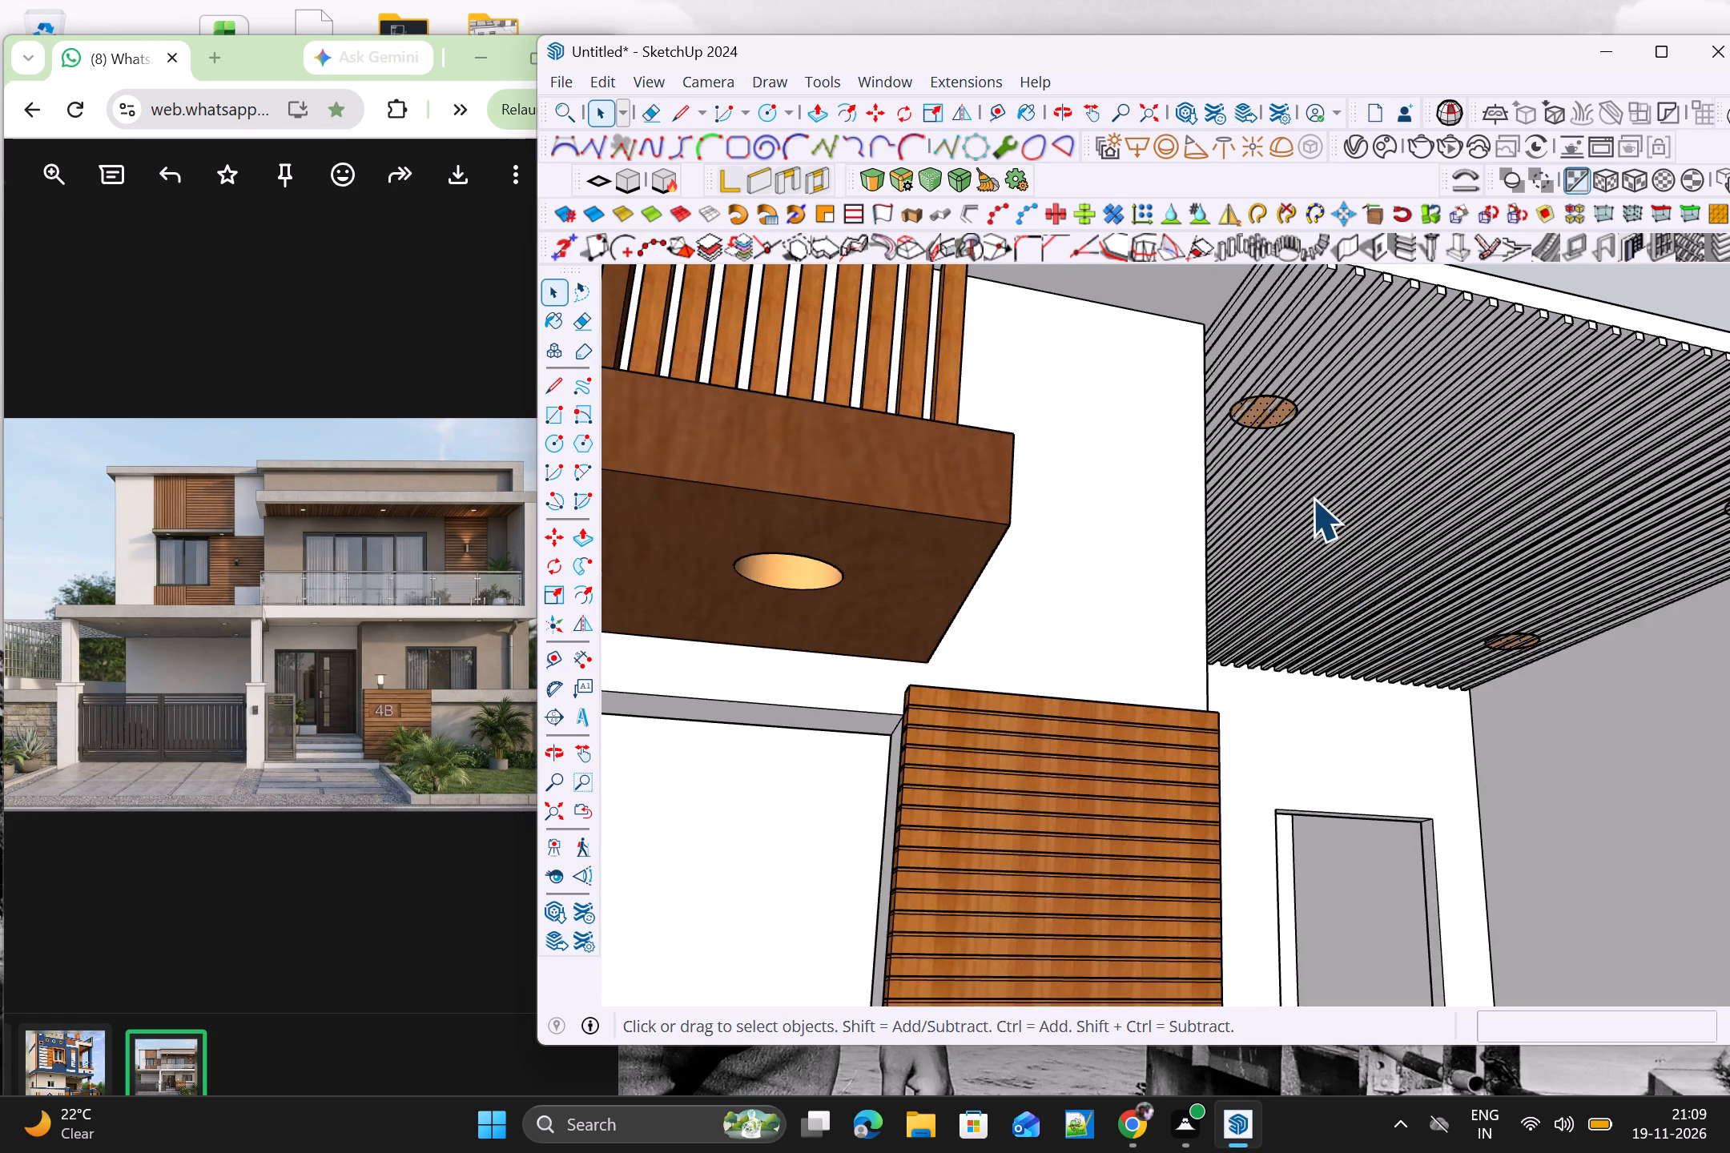
scroll(1312, 498, "up", 2)
key("p")
scroll(1268, 416, "up", 3)
left_click(1237, 384)
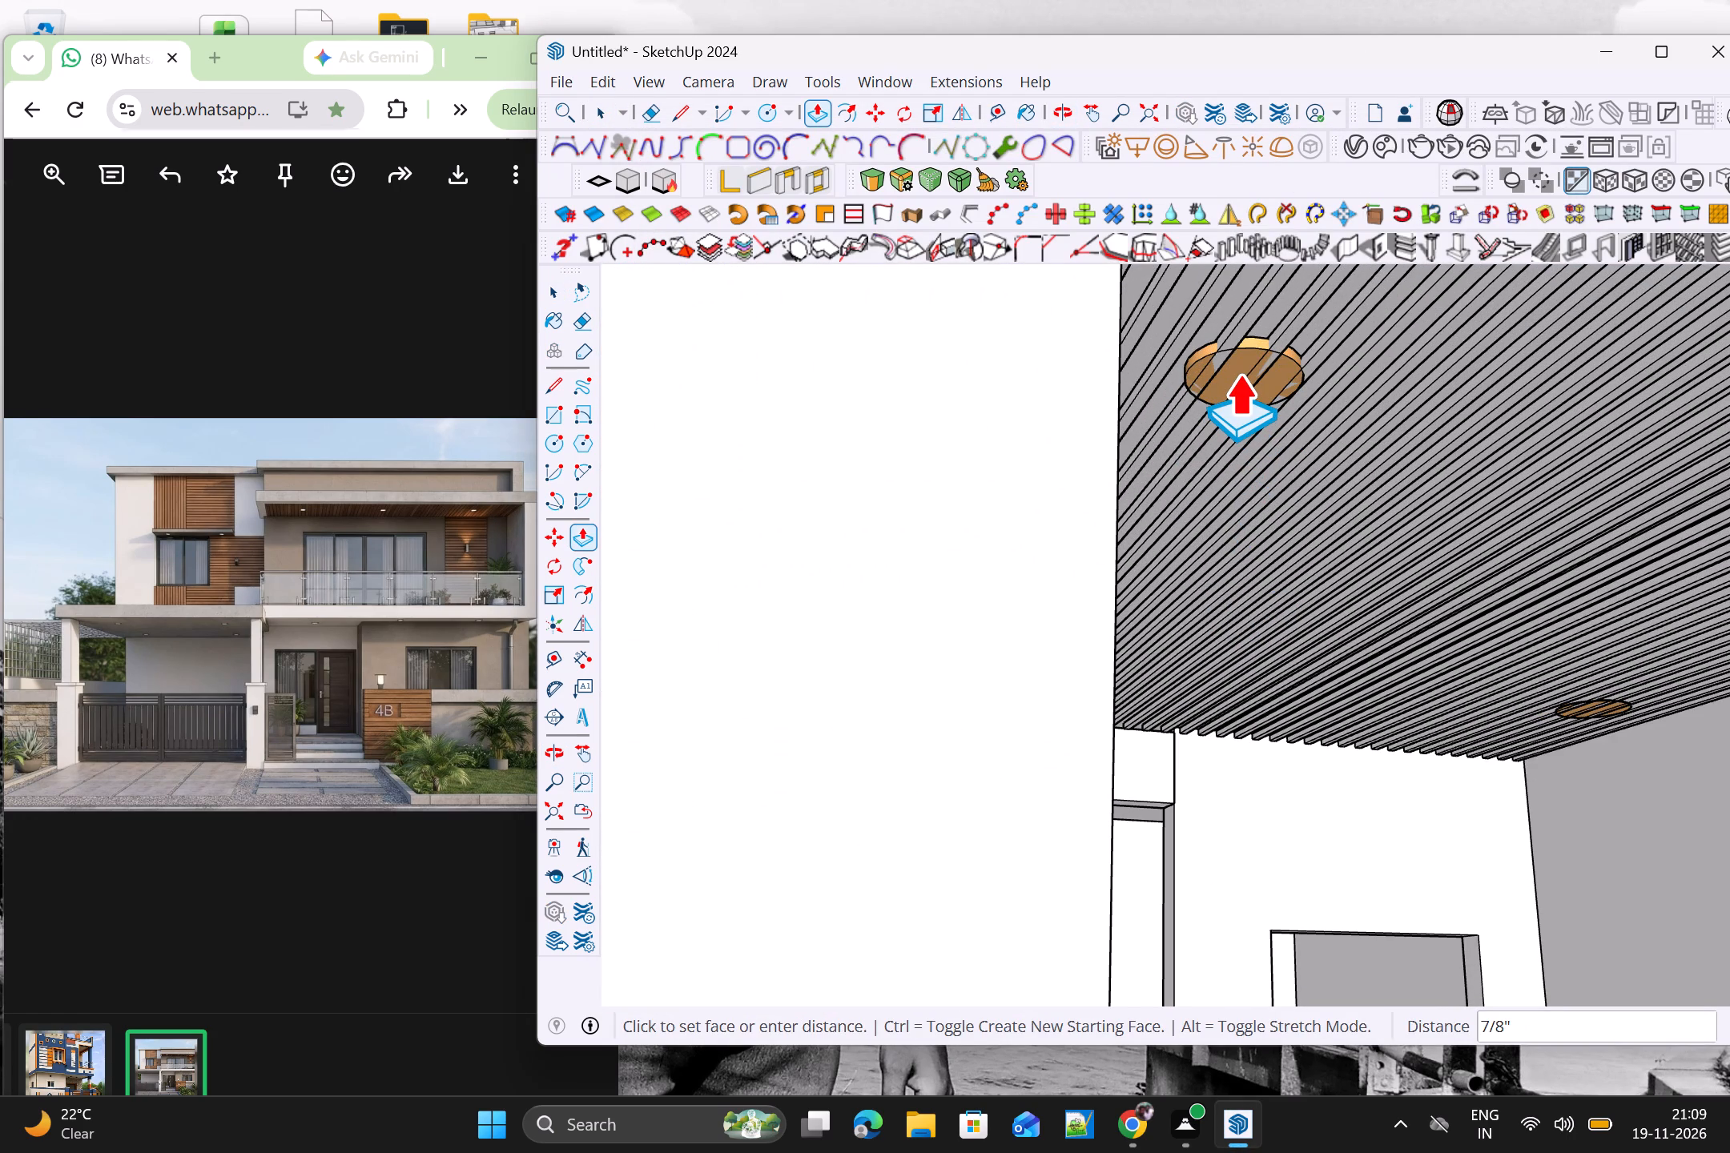
left_click(1239, 372)
scroll(1264, 390, "down", 4)
middle_click_drag(1353, 532, 1181, 592)
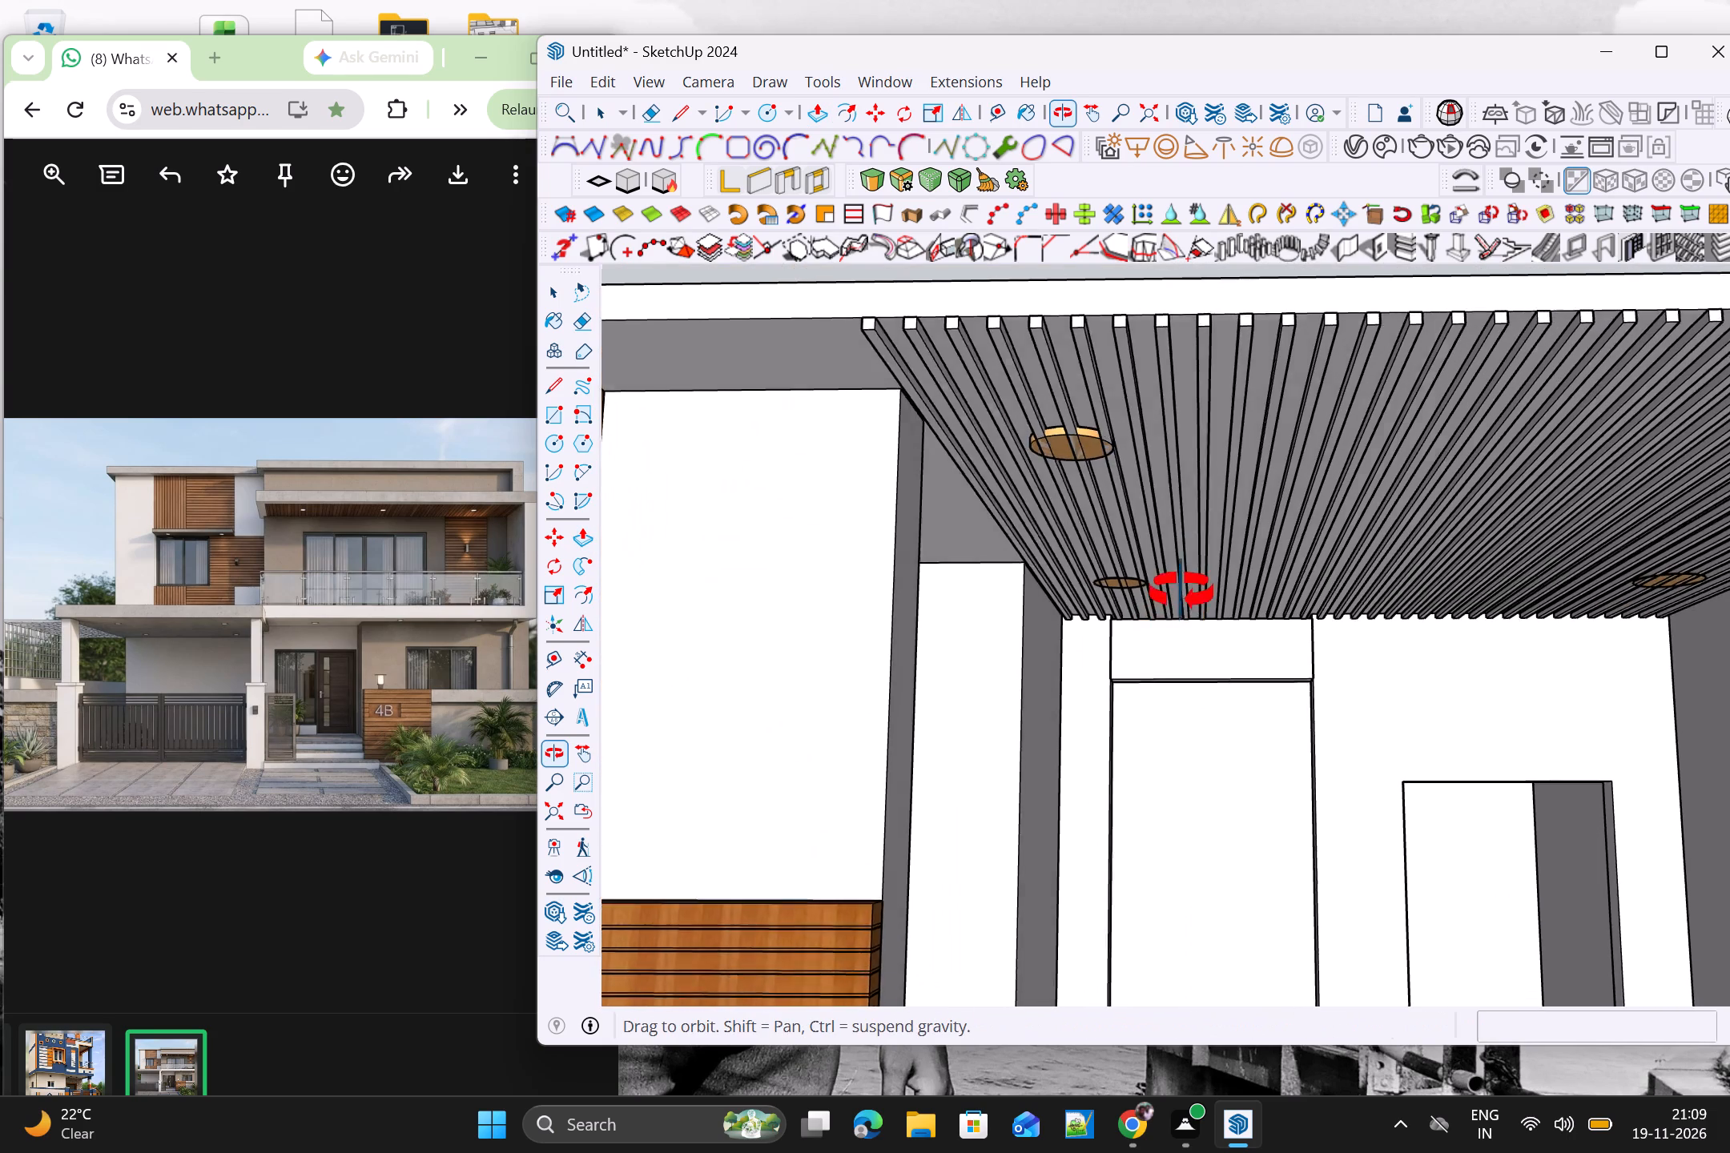
middle_click_drag(1181, 592, 1189, 568)
left_click_drag(1081, 404, 1081, 411)
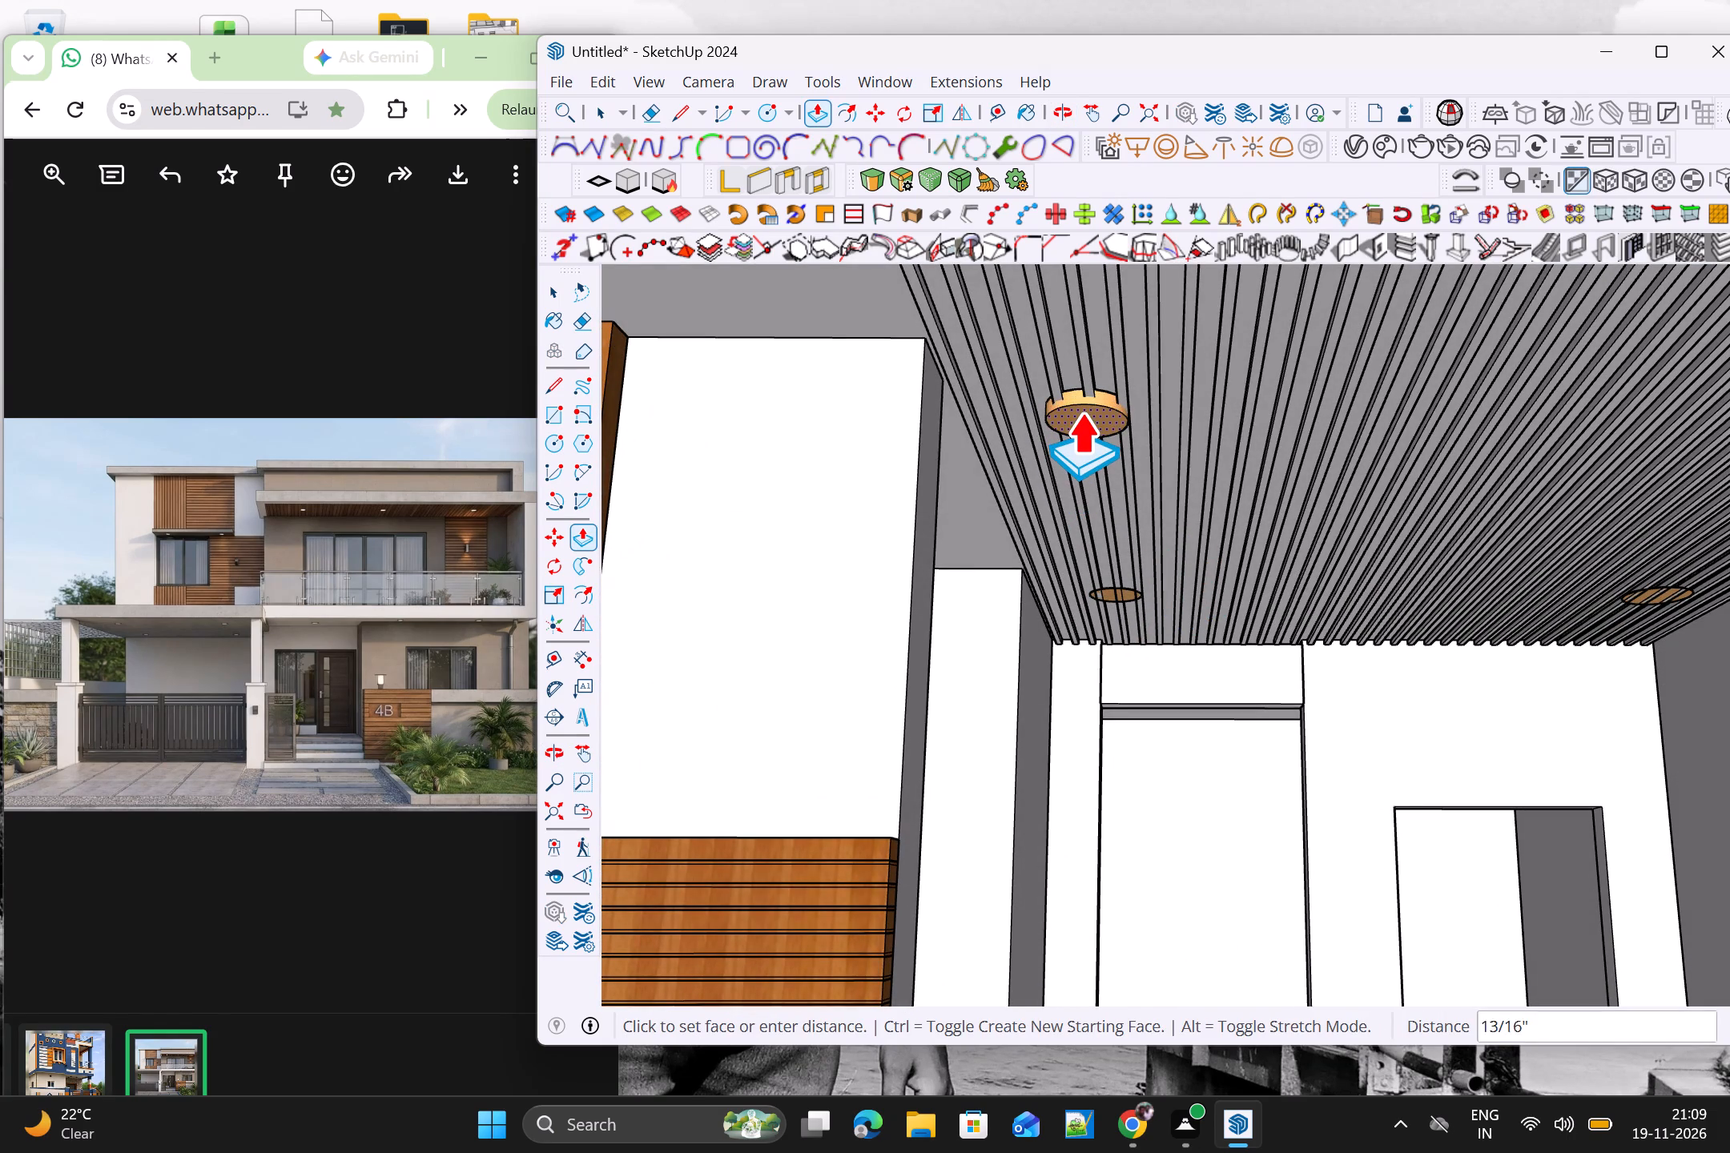
left_click_drag(1081, 411, 1081, 412)
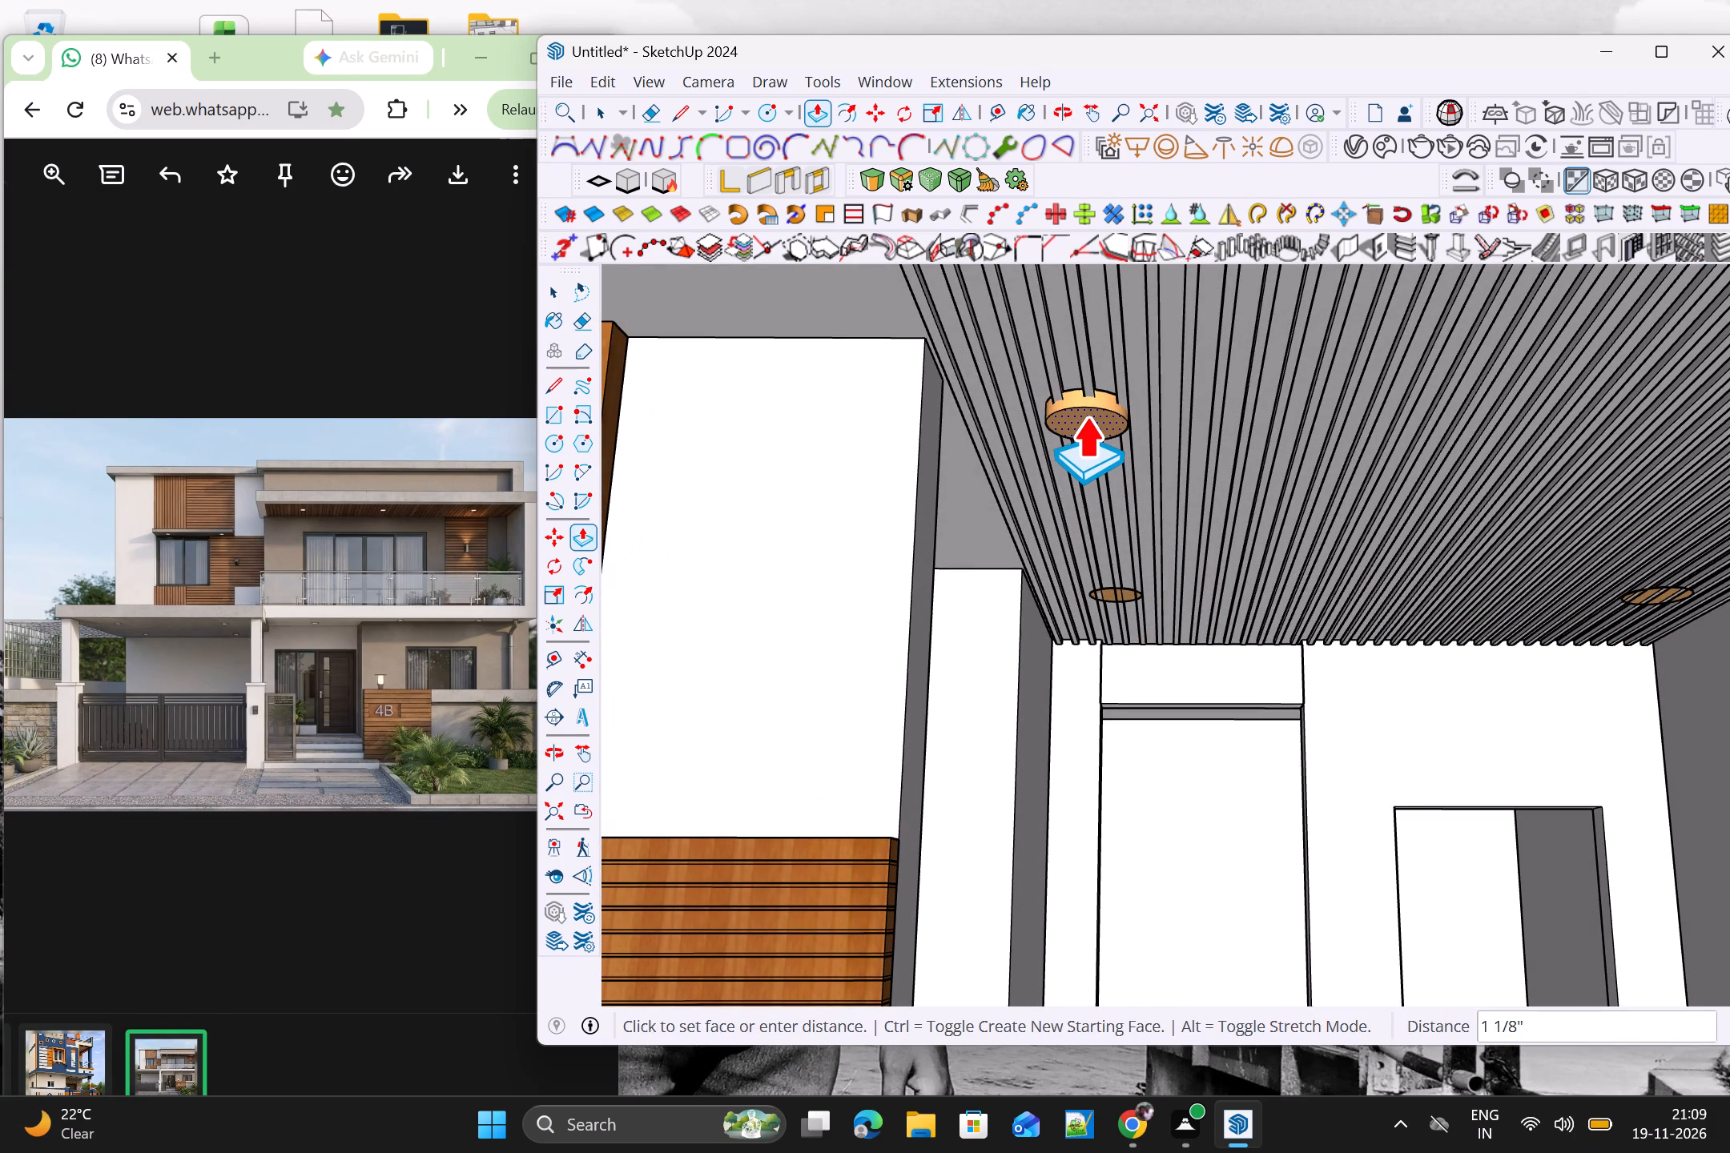
left_click(1086, 408)
Push/Pull the back ceiling circle near the wood-clad wall down about 1 3/16".
scroll(1096, 481, "up", 2)
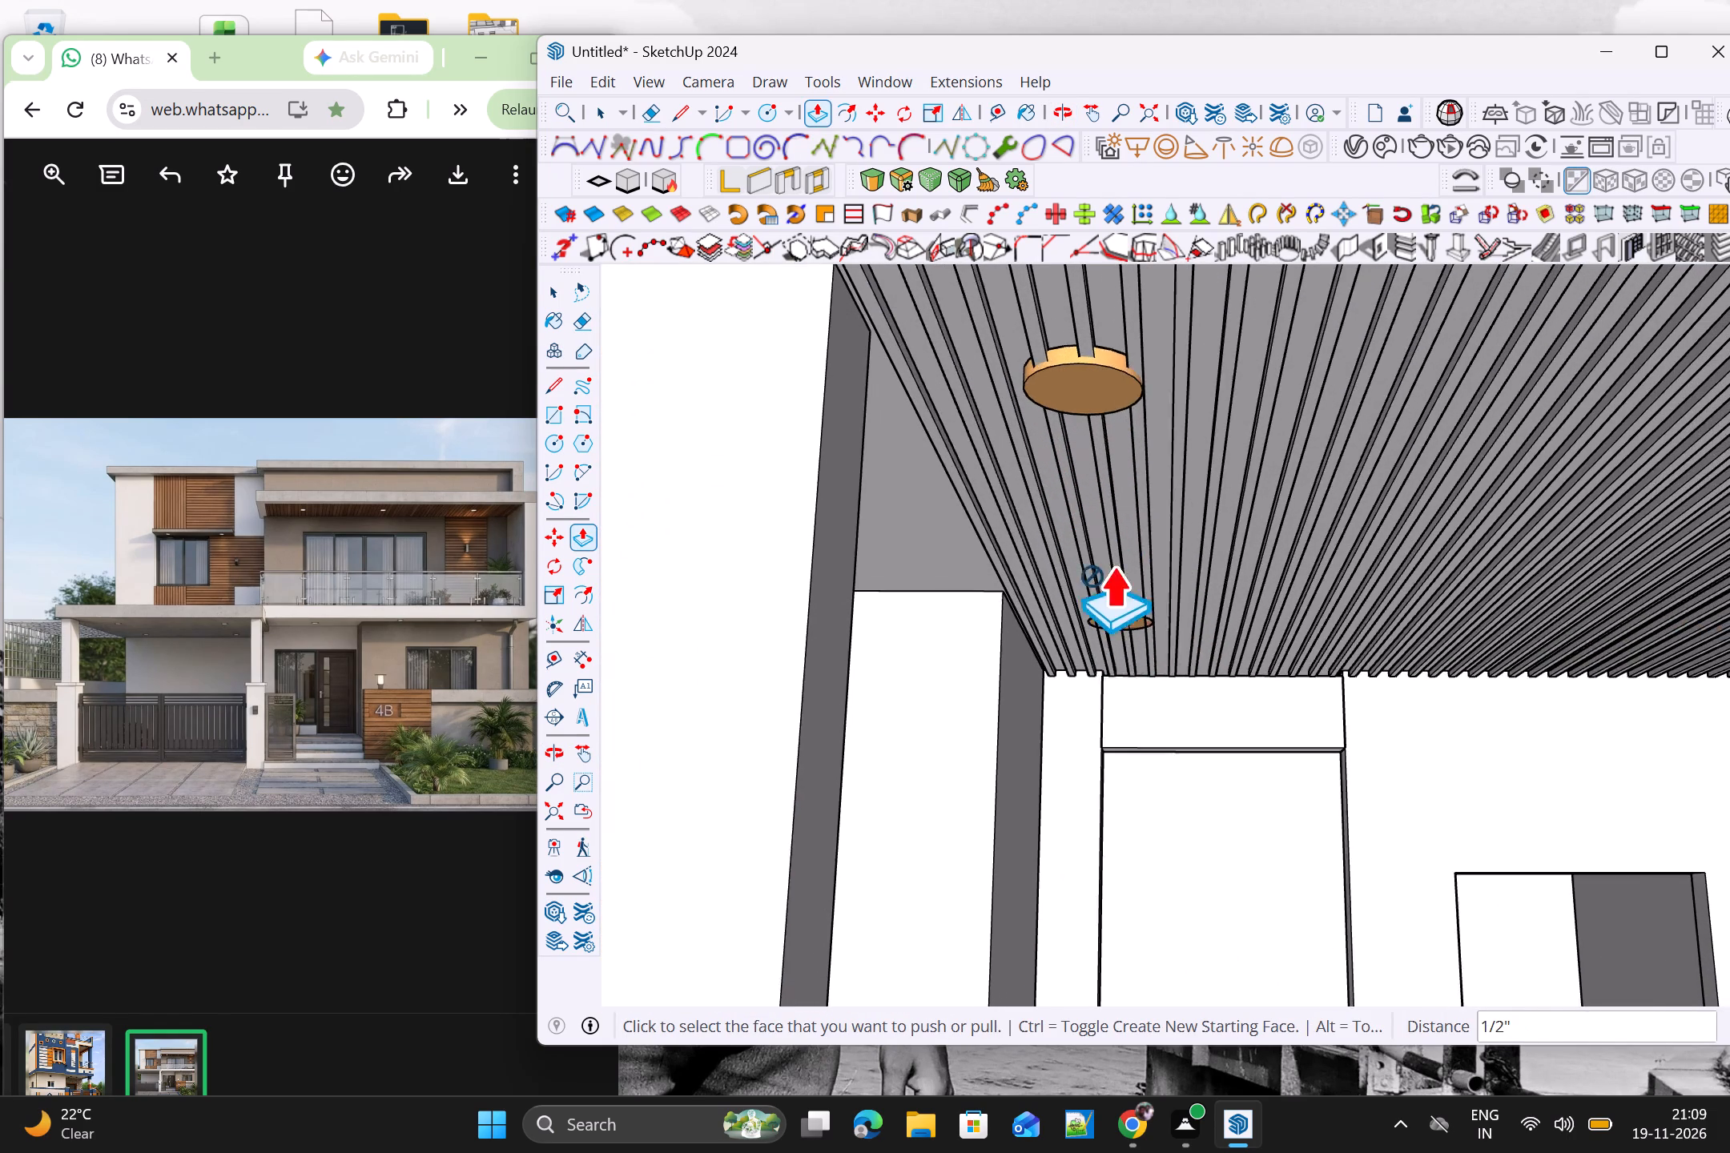
scroll(1113, 564, "up", 4)
left_click(1115, 609)
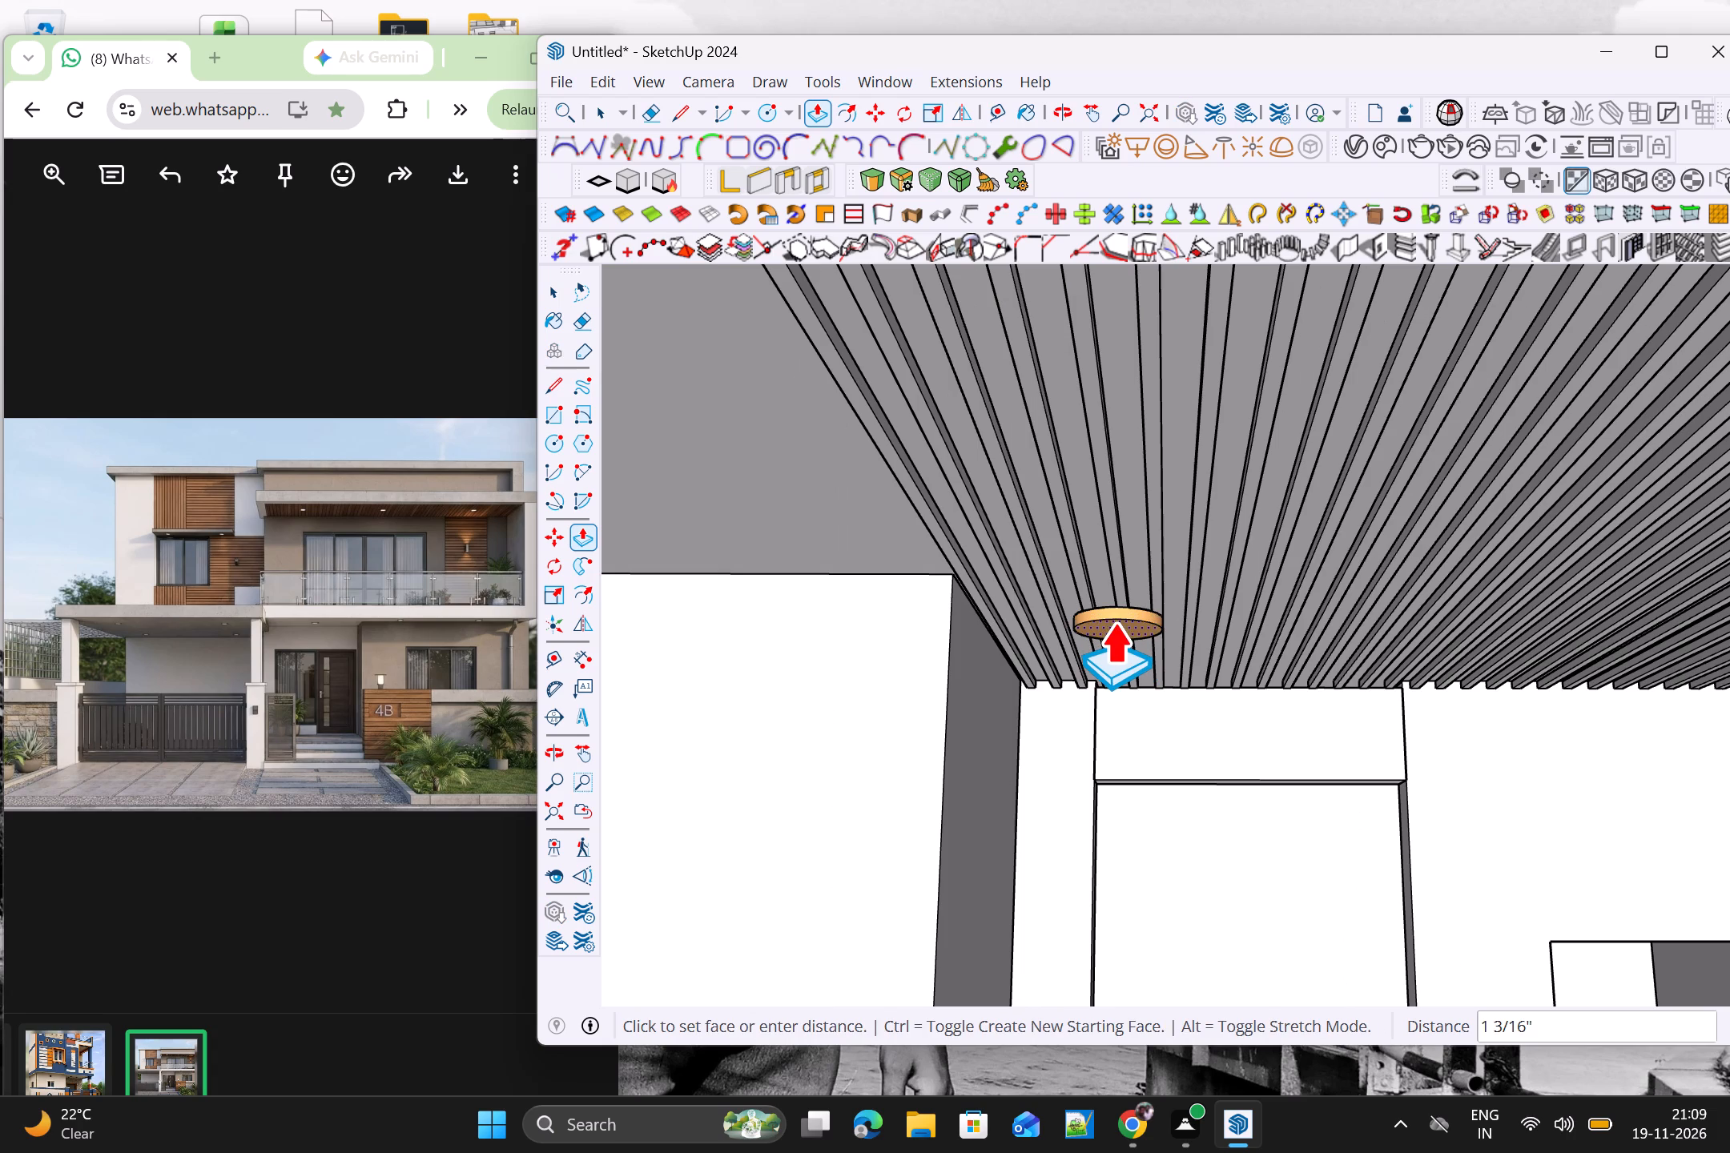
left_click(1114, 621)
Push/Pull the front circle by the side wall down about 1 5/16" and repeat the same extrusion on the back one.
scroll(1141, 621, "down", 8)
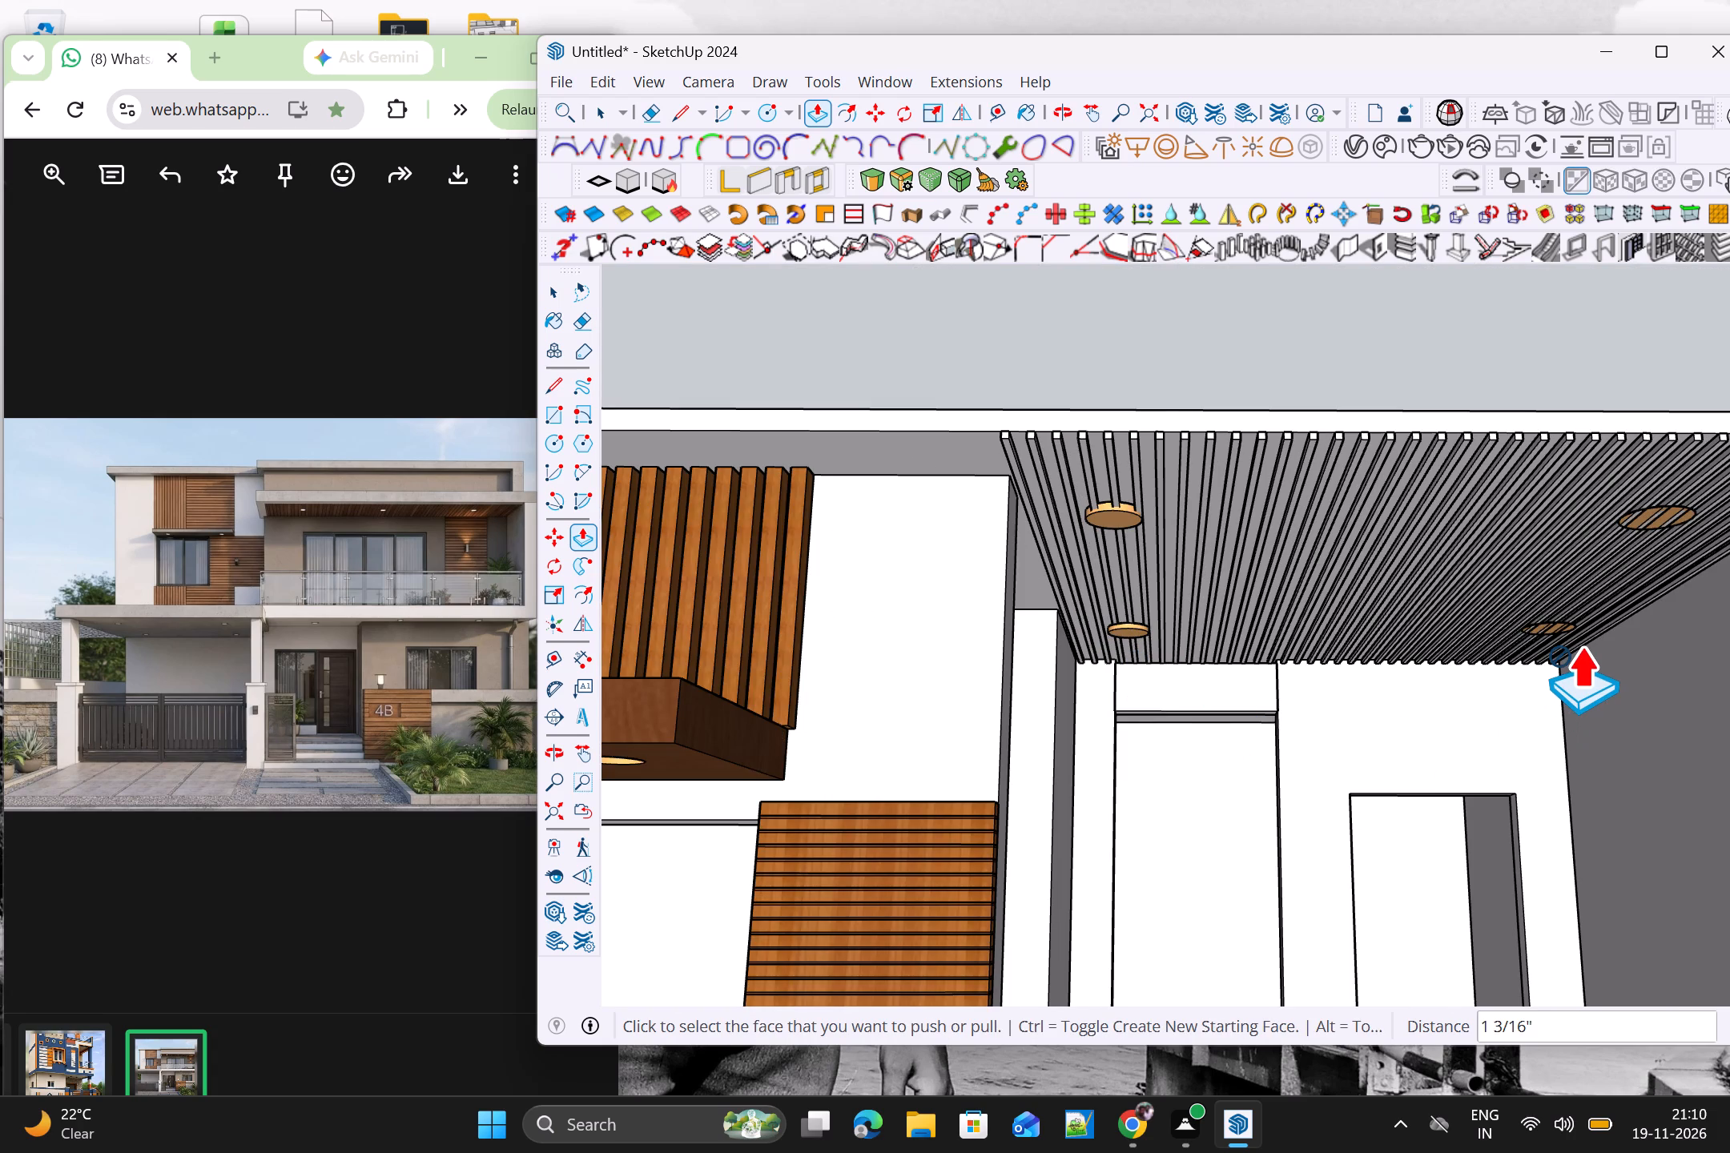
middle_click_drag(1581, 645, 1414, 652, "shift")
scroll(1438, 585, "up", 3)
left_click(1394, 496)
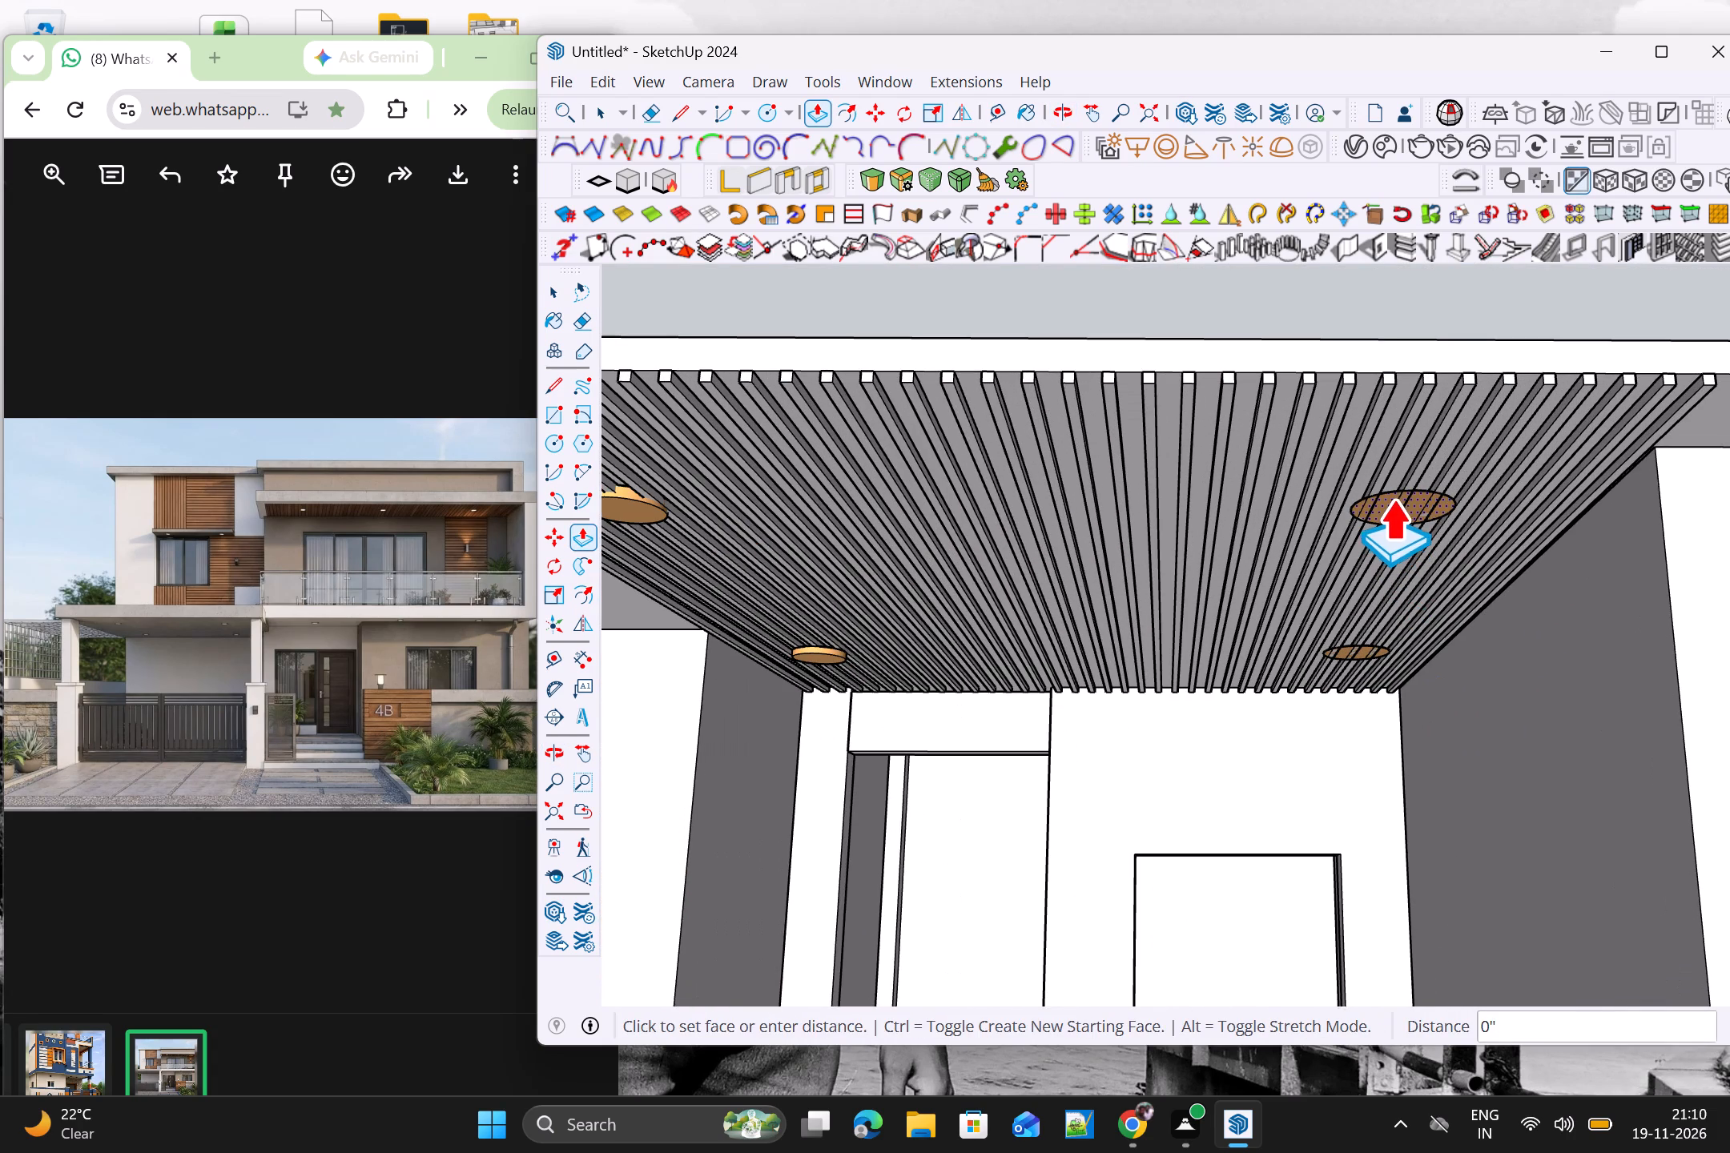
left_click(1392, 508)
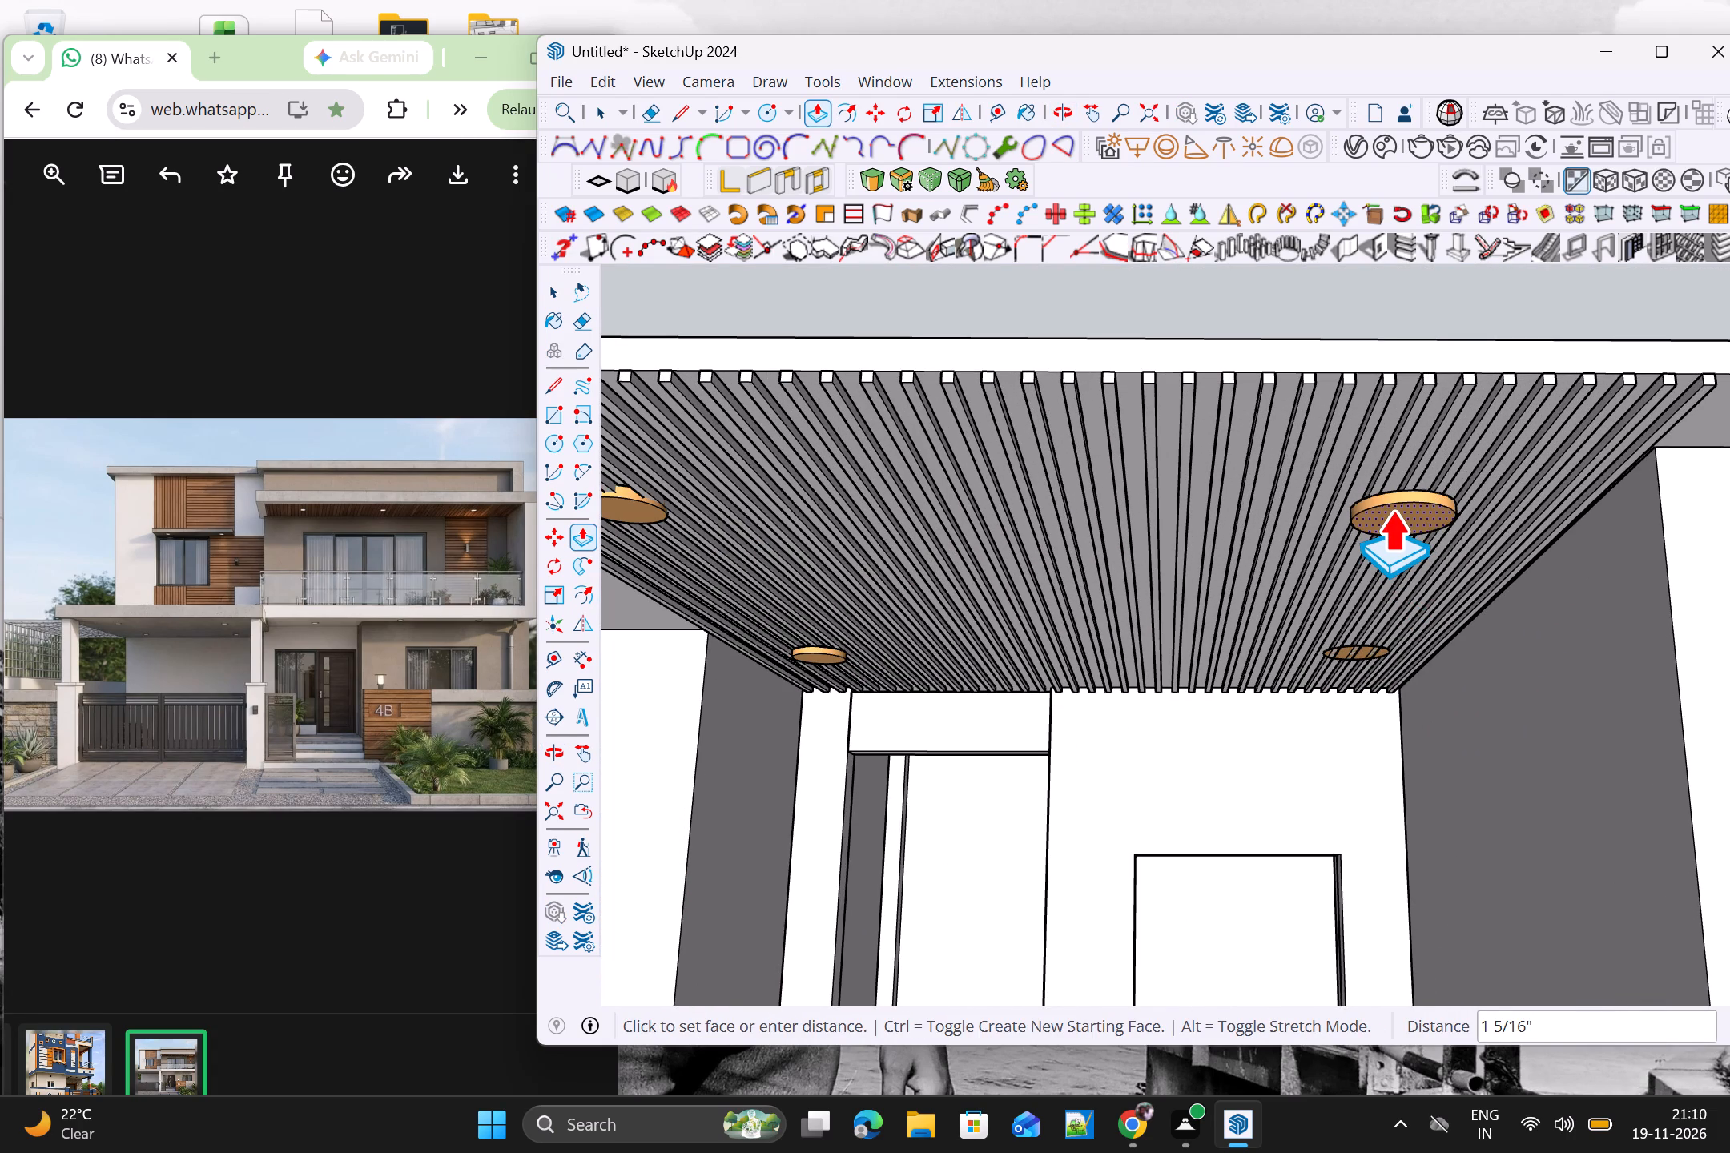
scroll(1362, 661, "up", 9)
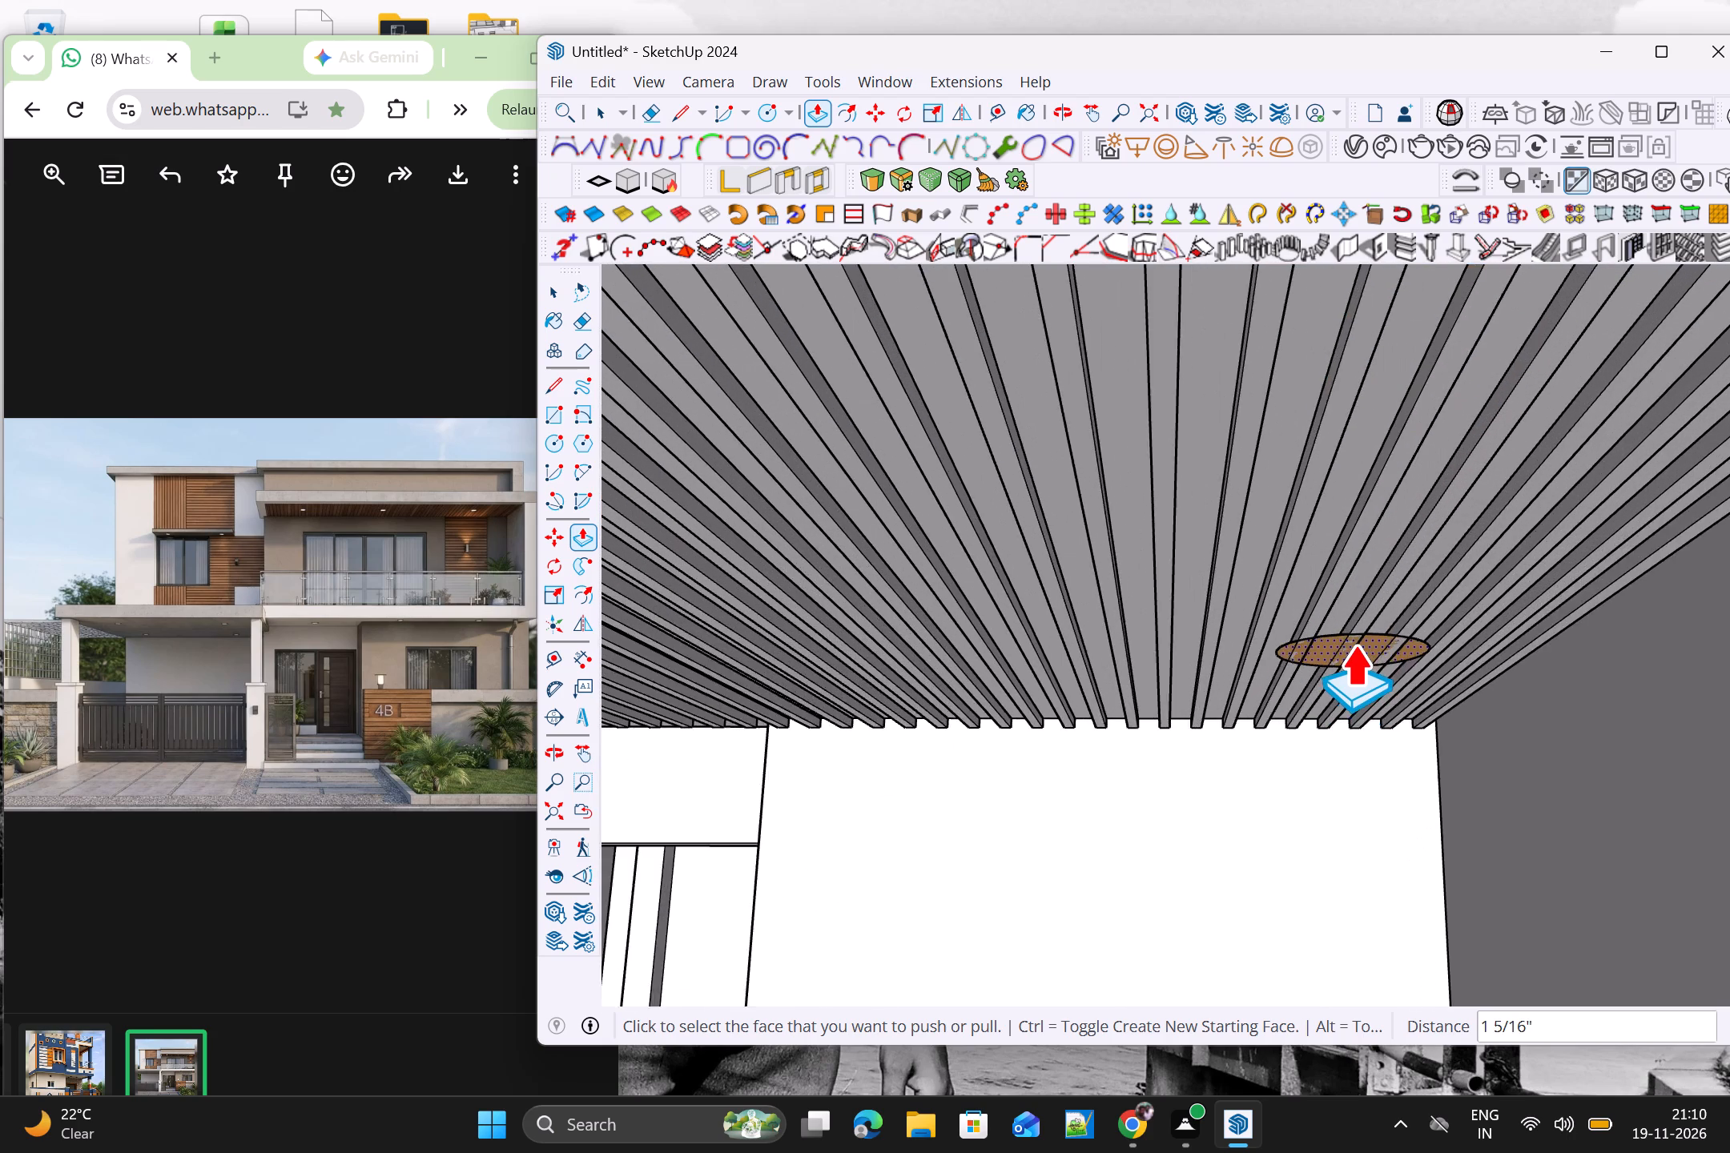
scroll(1354, 643, "up", 3)
double_click(1346, 643)
scroll(1342, 645, "down", 15)
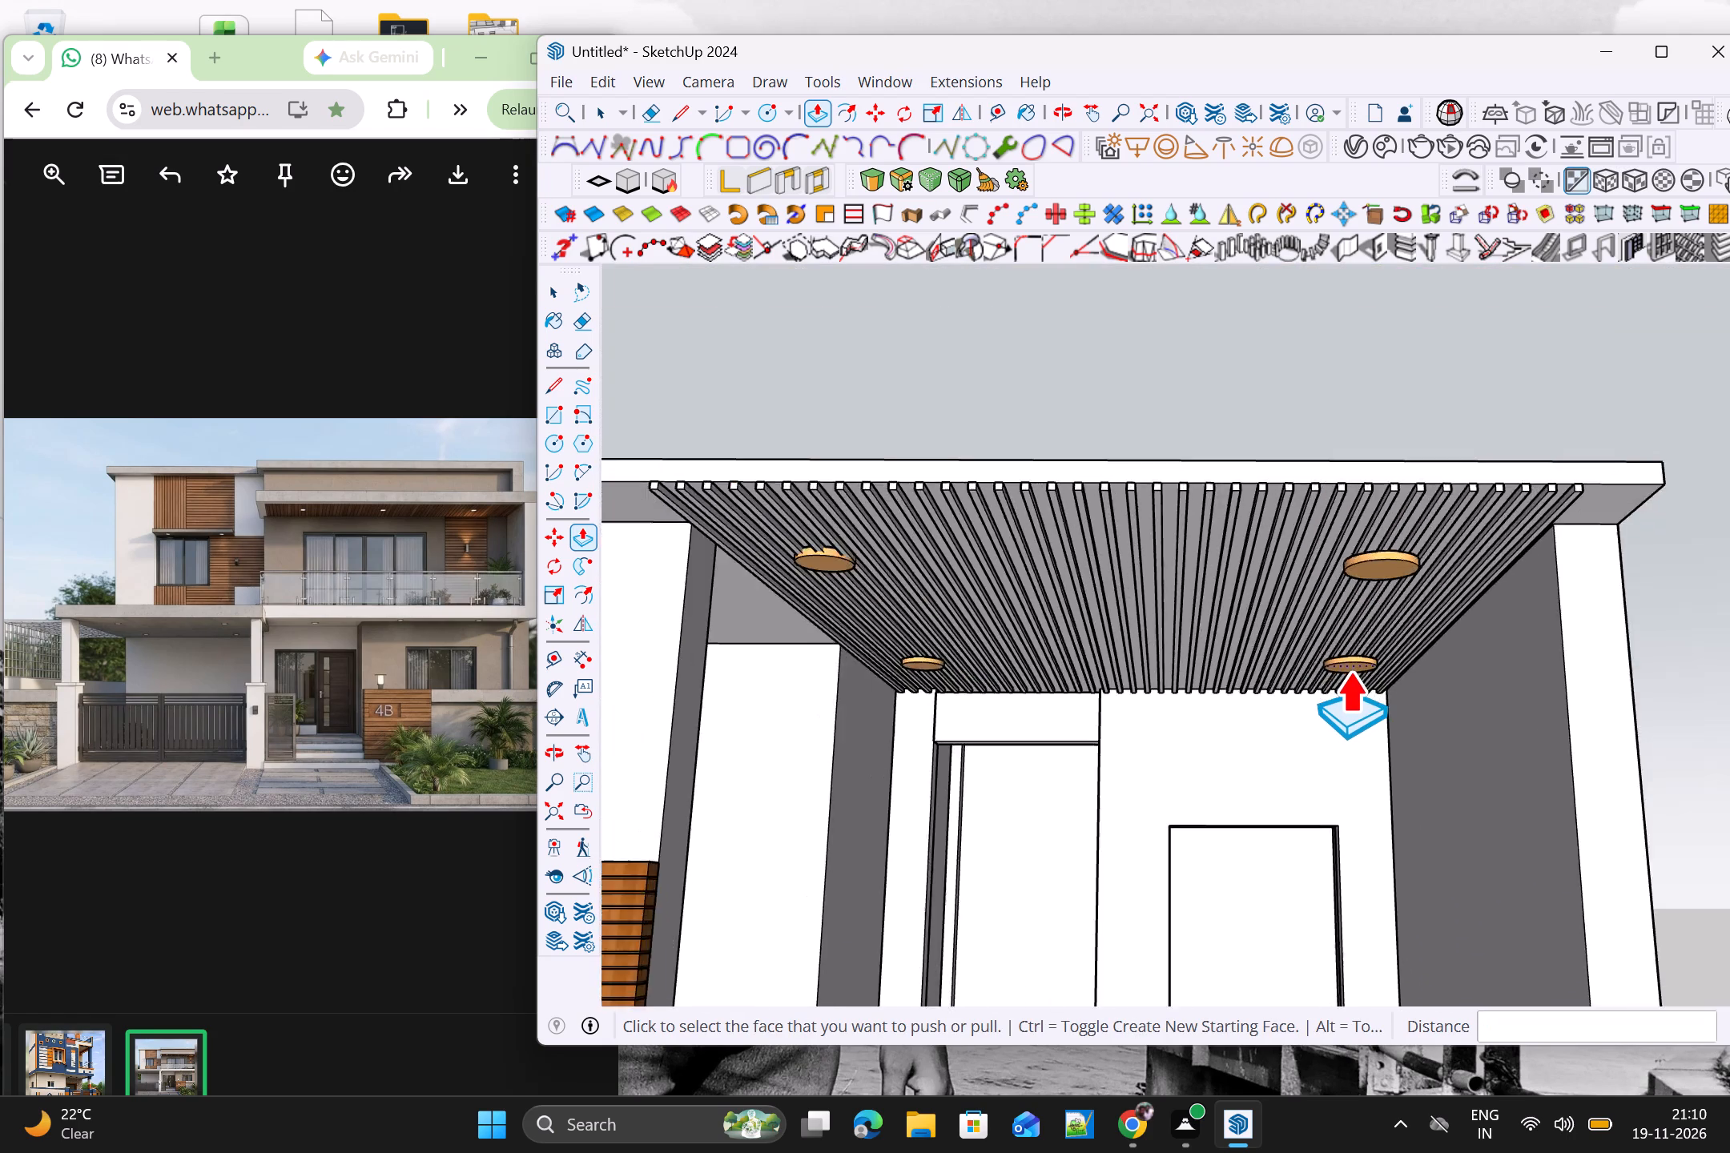
scroll(1350, 669, "down", 7)
key("space")
scroll(1599, 682, "down", 3)
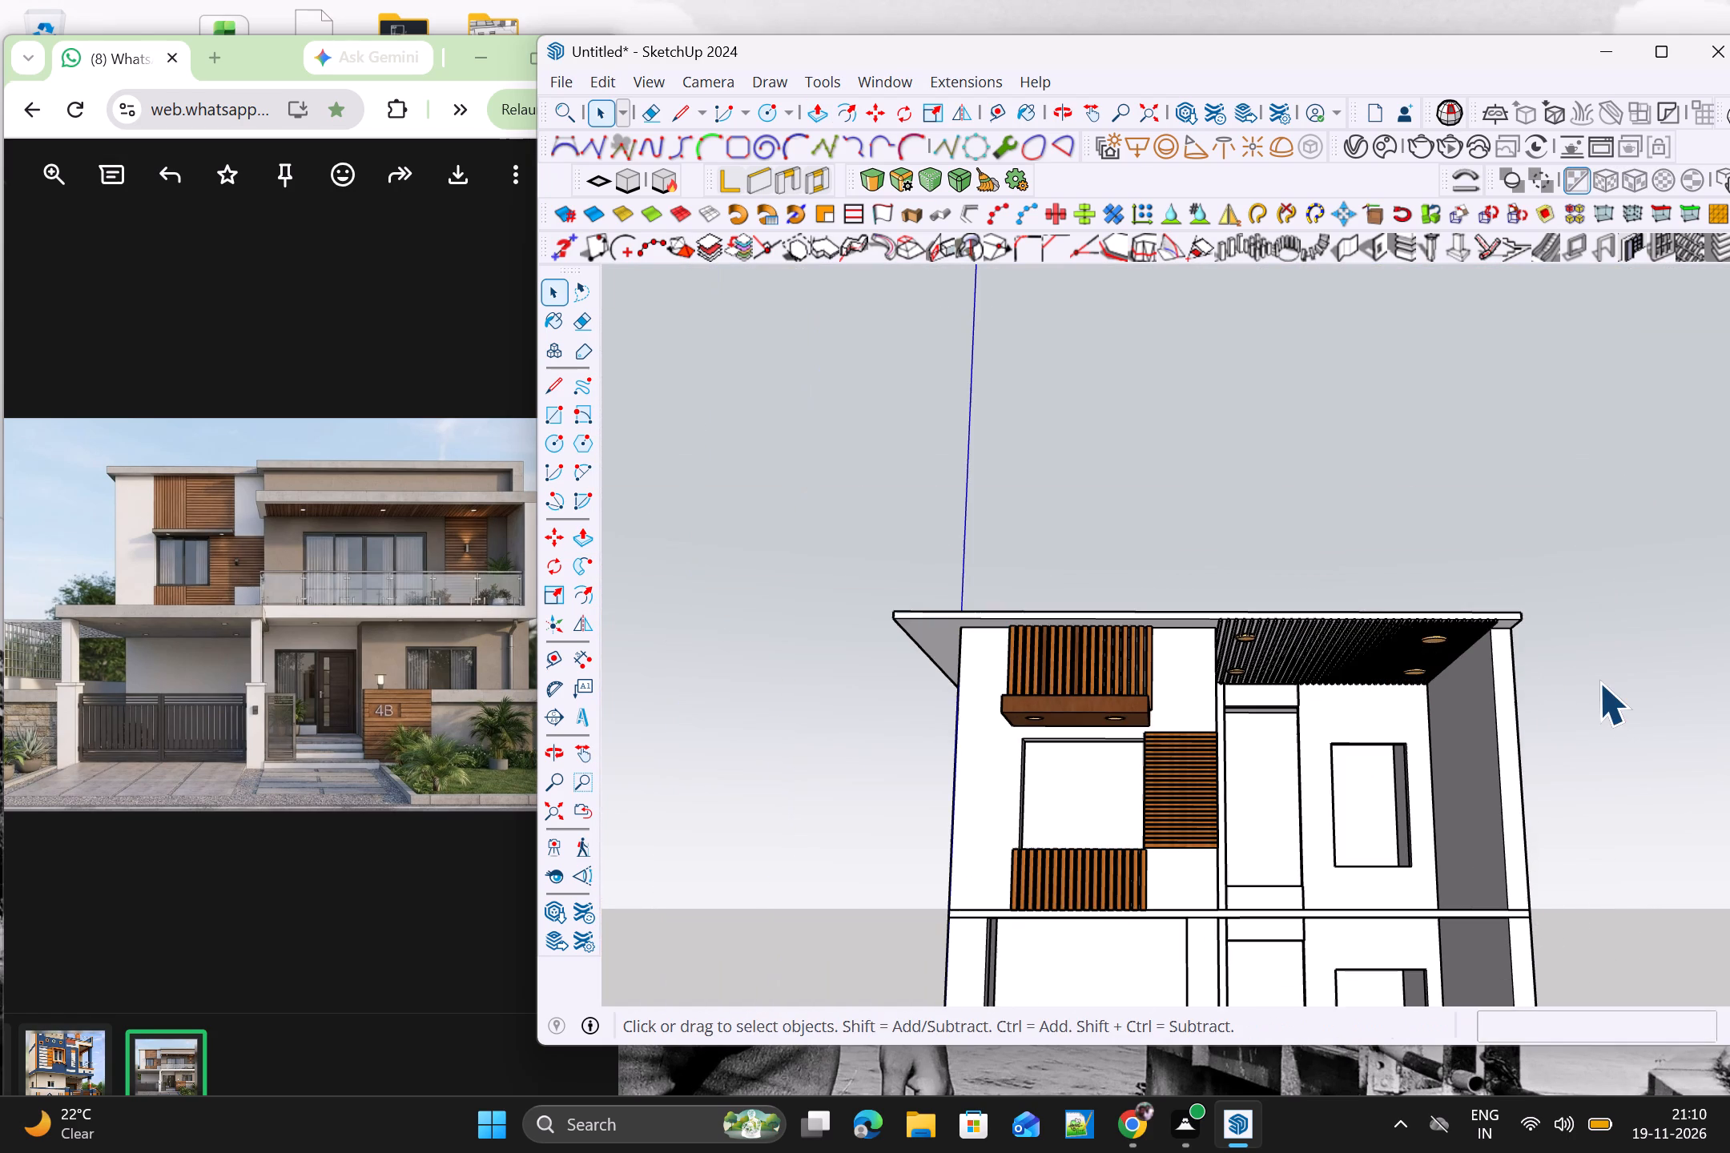
Delete the floor slab spanning the balcony recess between the two storeys.
left_click(1609, 681)
scroll(1608, 681, "down", 4)
middle_click_drag(1599, 756, 1473, 589)
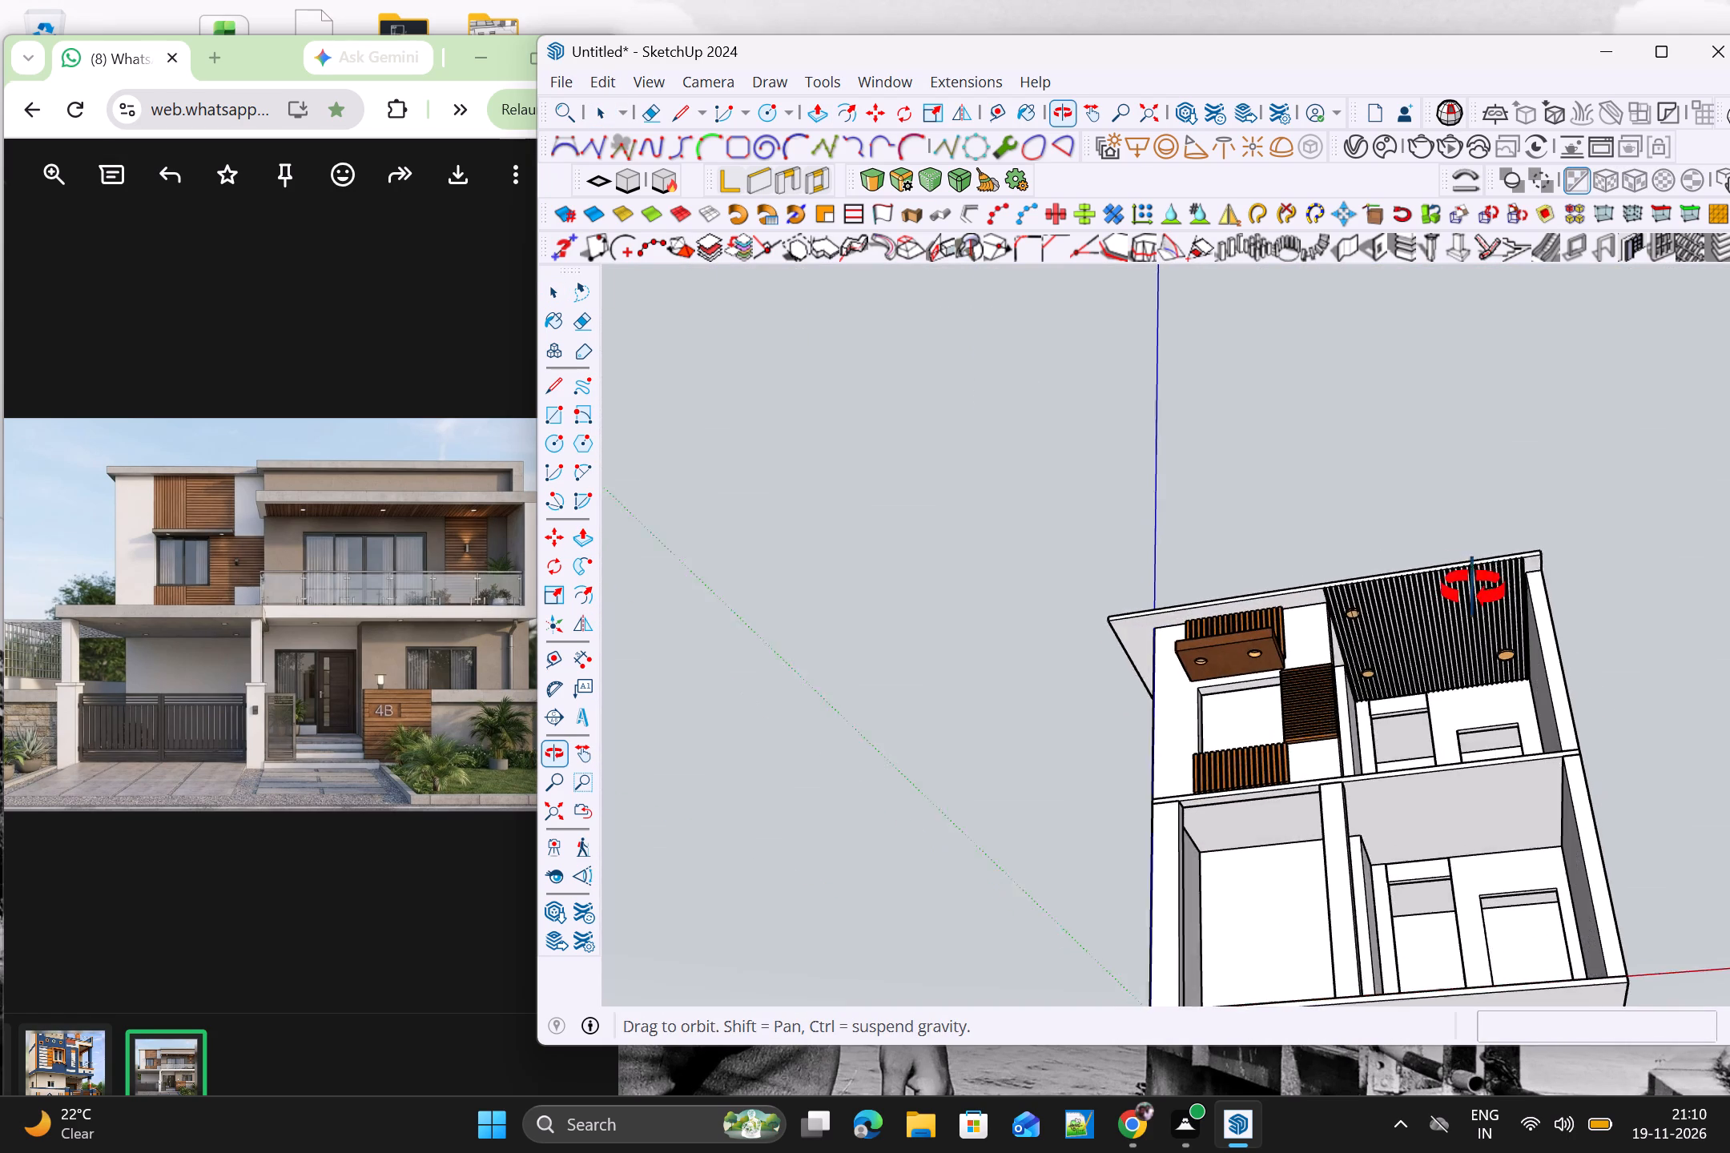
middle_click_drag(1473, 589, 1518, 580)
scroll(1470, 625, "up", 2)
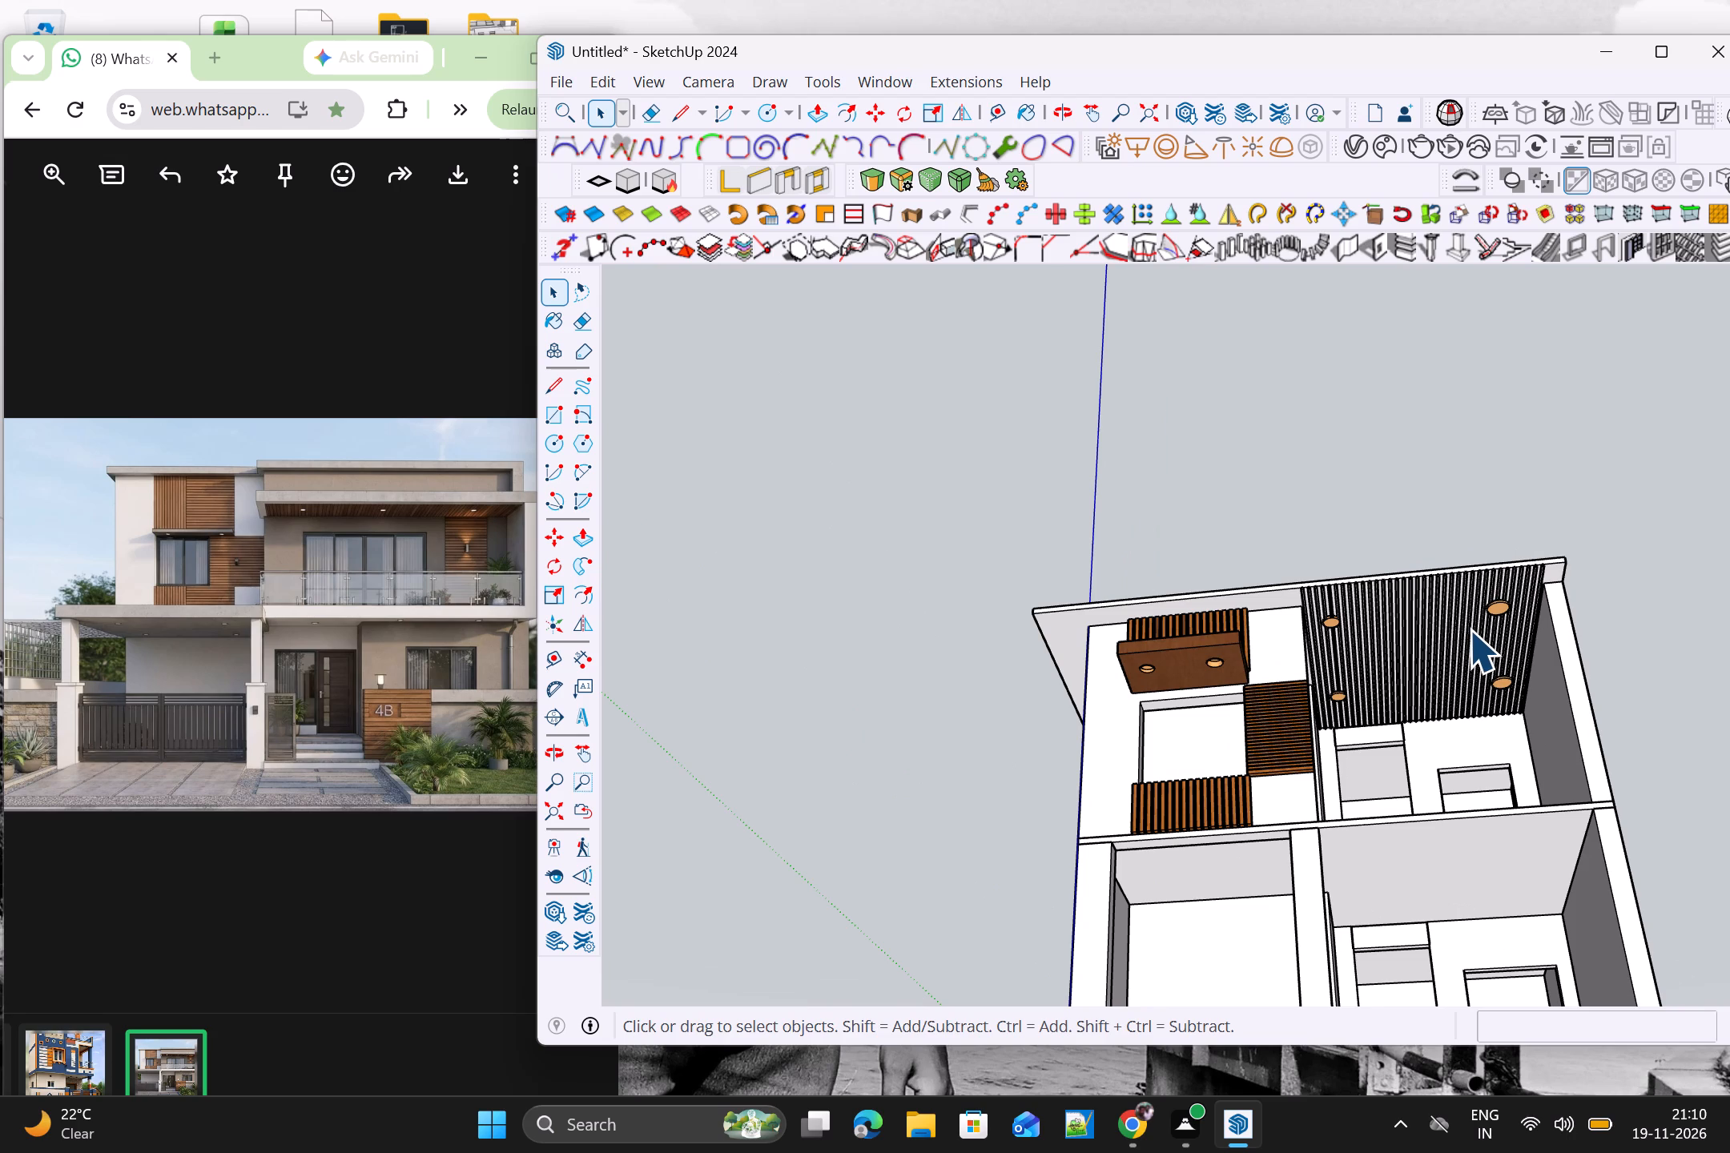
scroll(1469, 629, "down", 1)
middle_click_drag(1462, 652, 1463, 701)
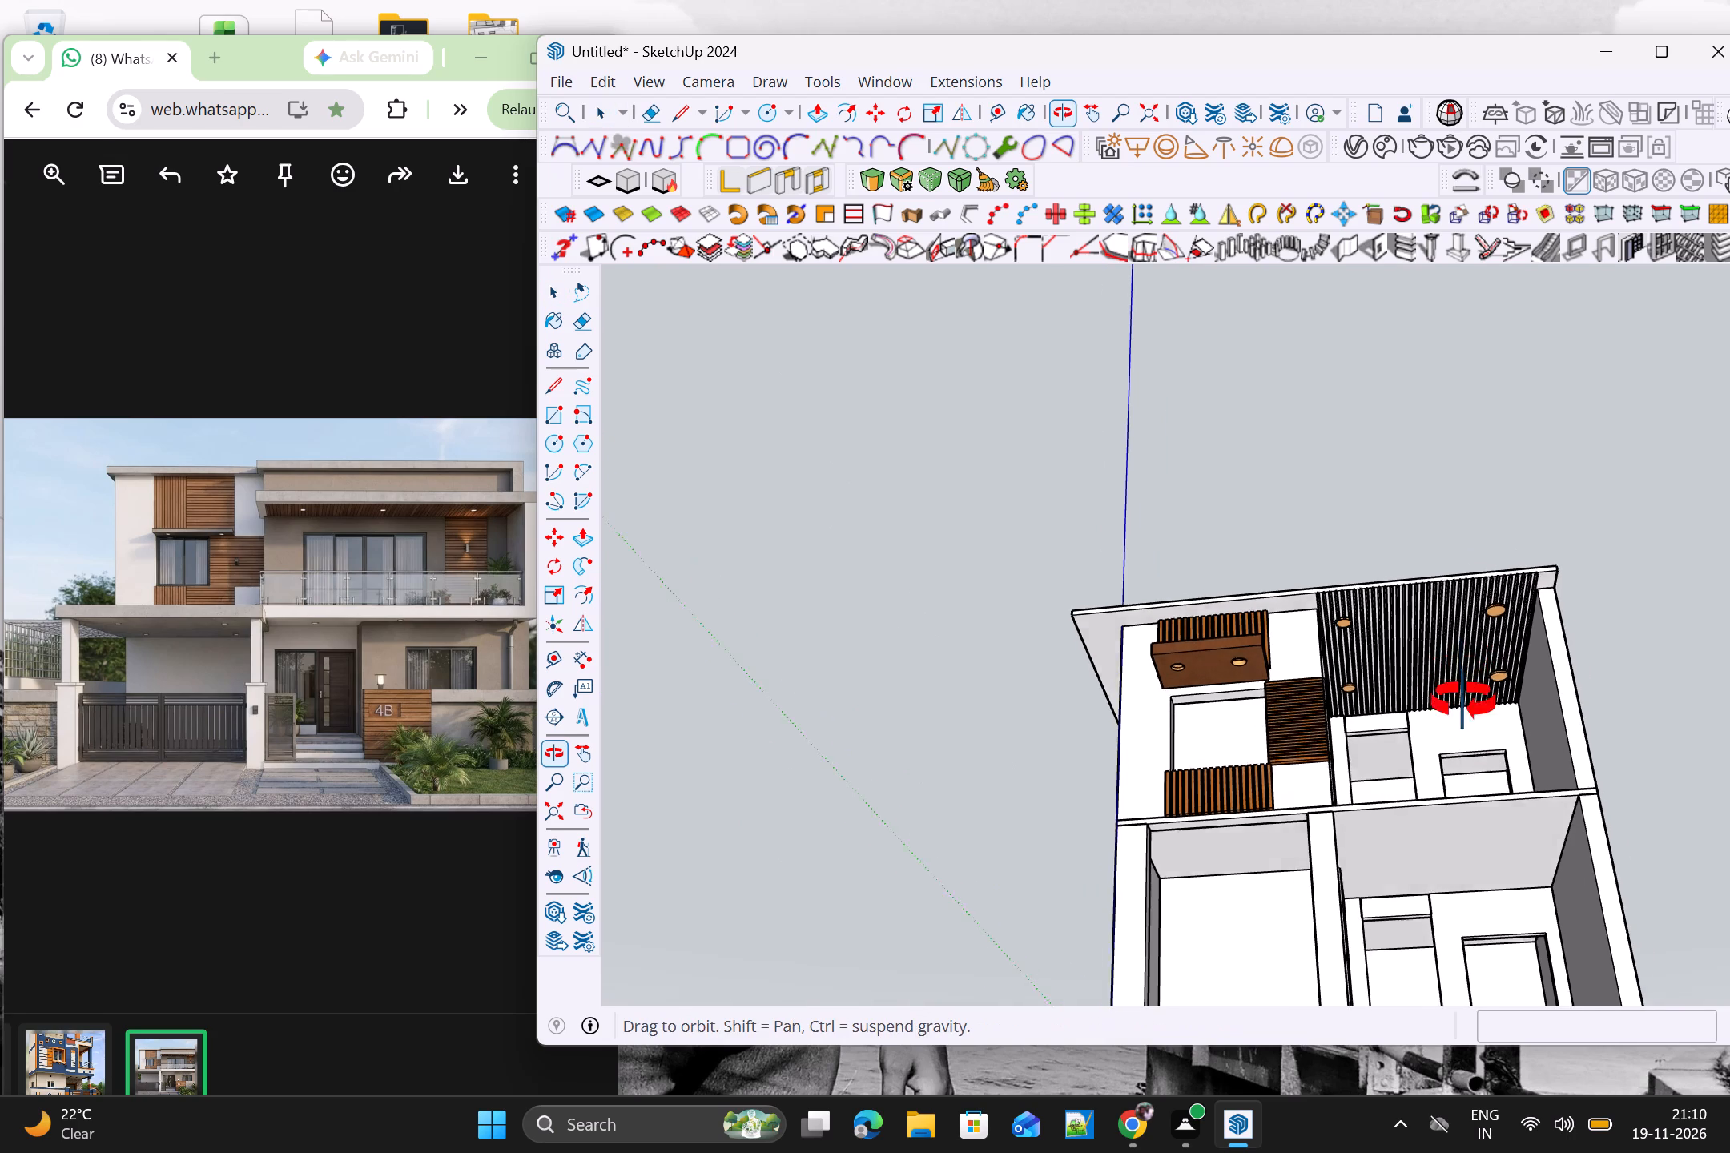
middle_click_drag(1463, 701, 1471, 868)
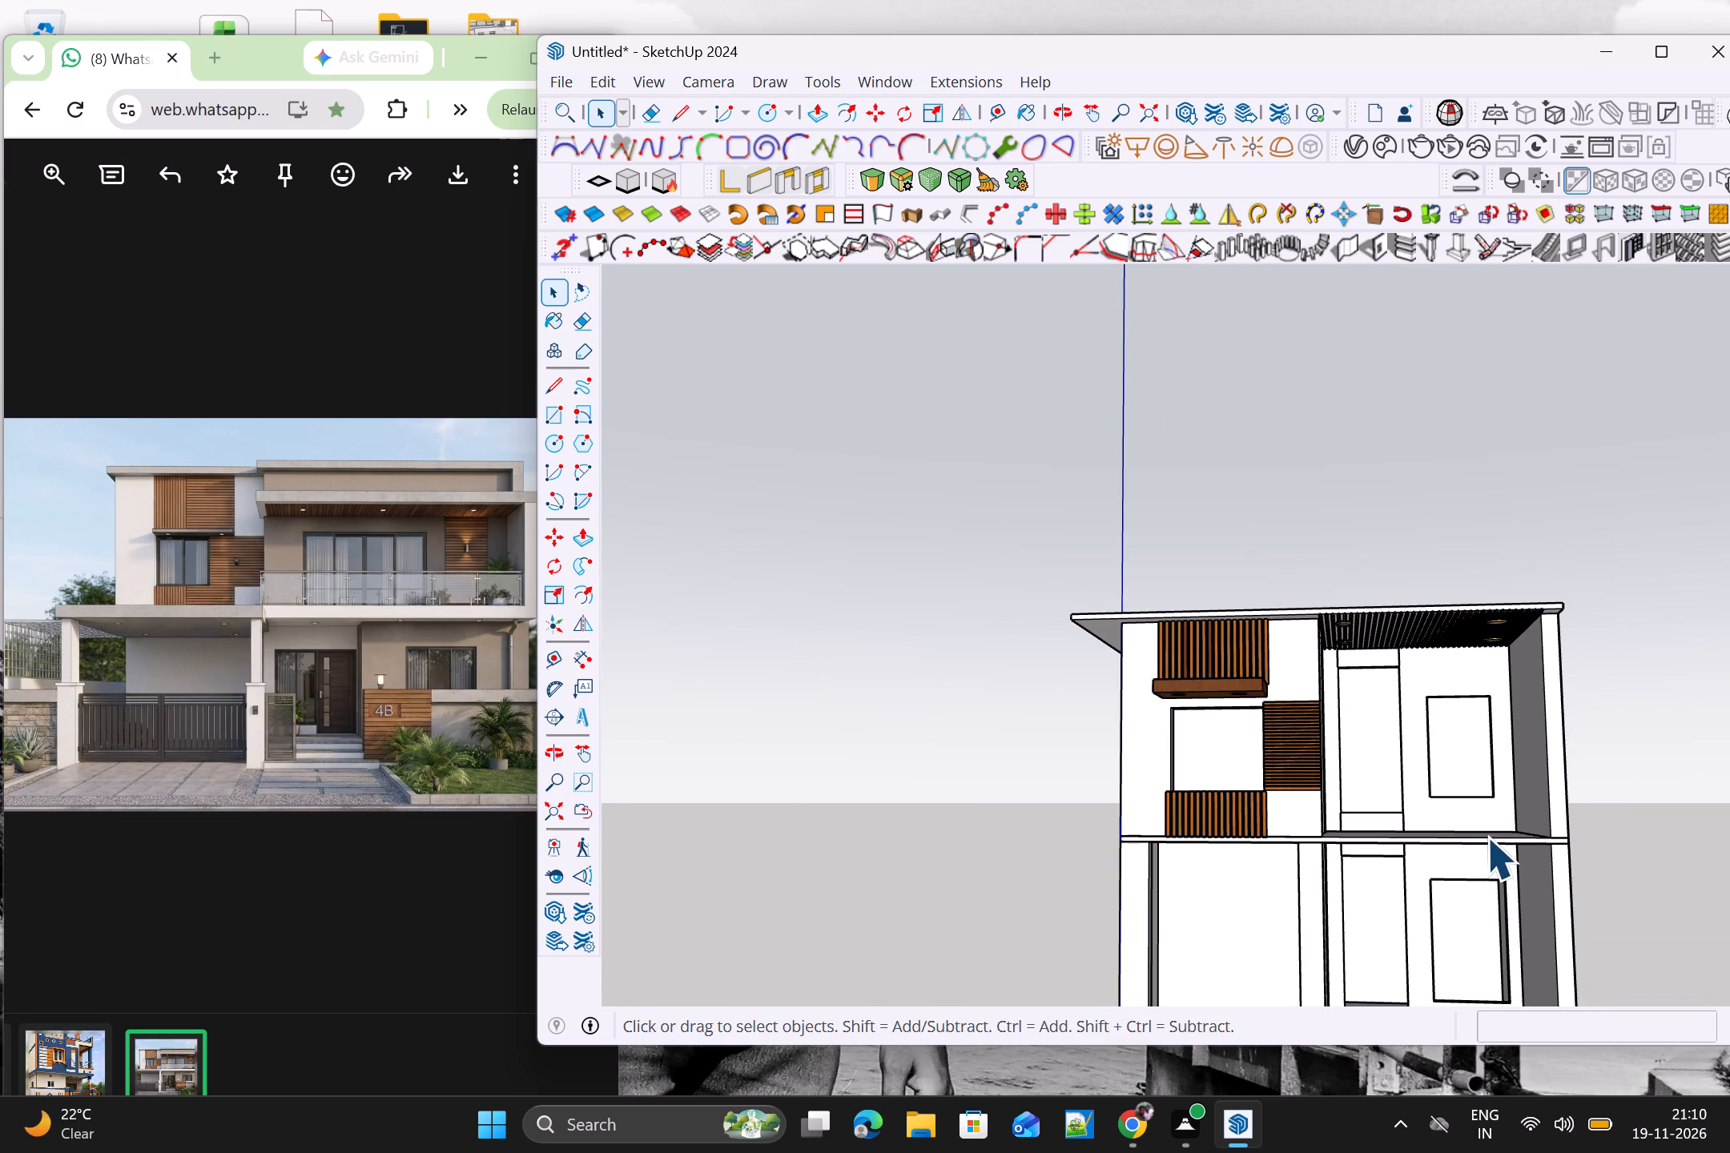
left_click(1487, 837)
key("Delete")
scroll(1484, 838, "down", 1)
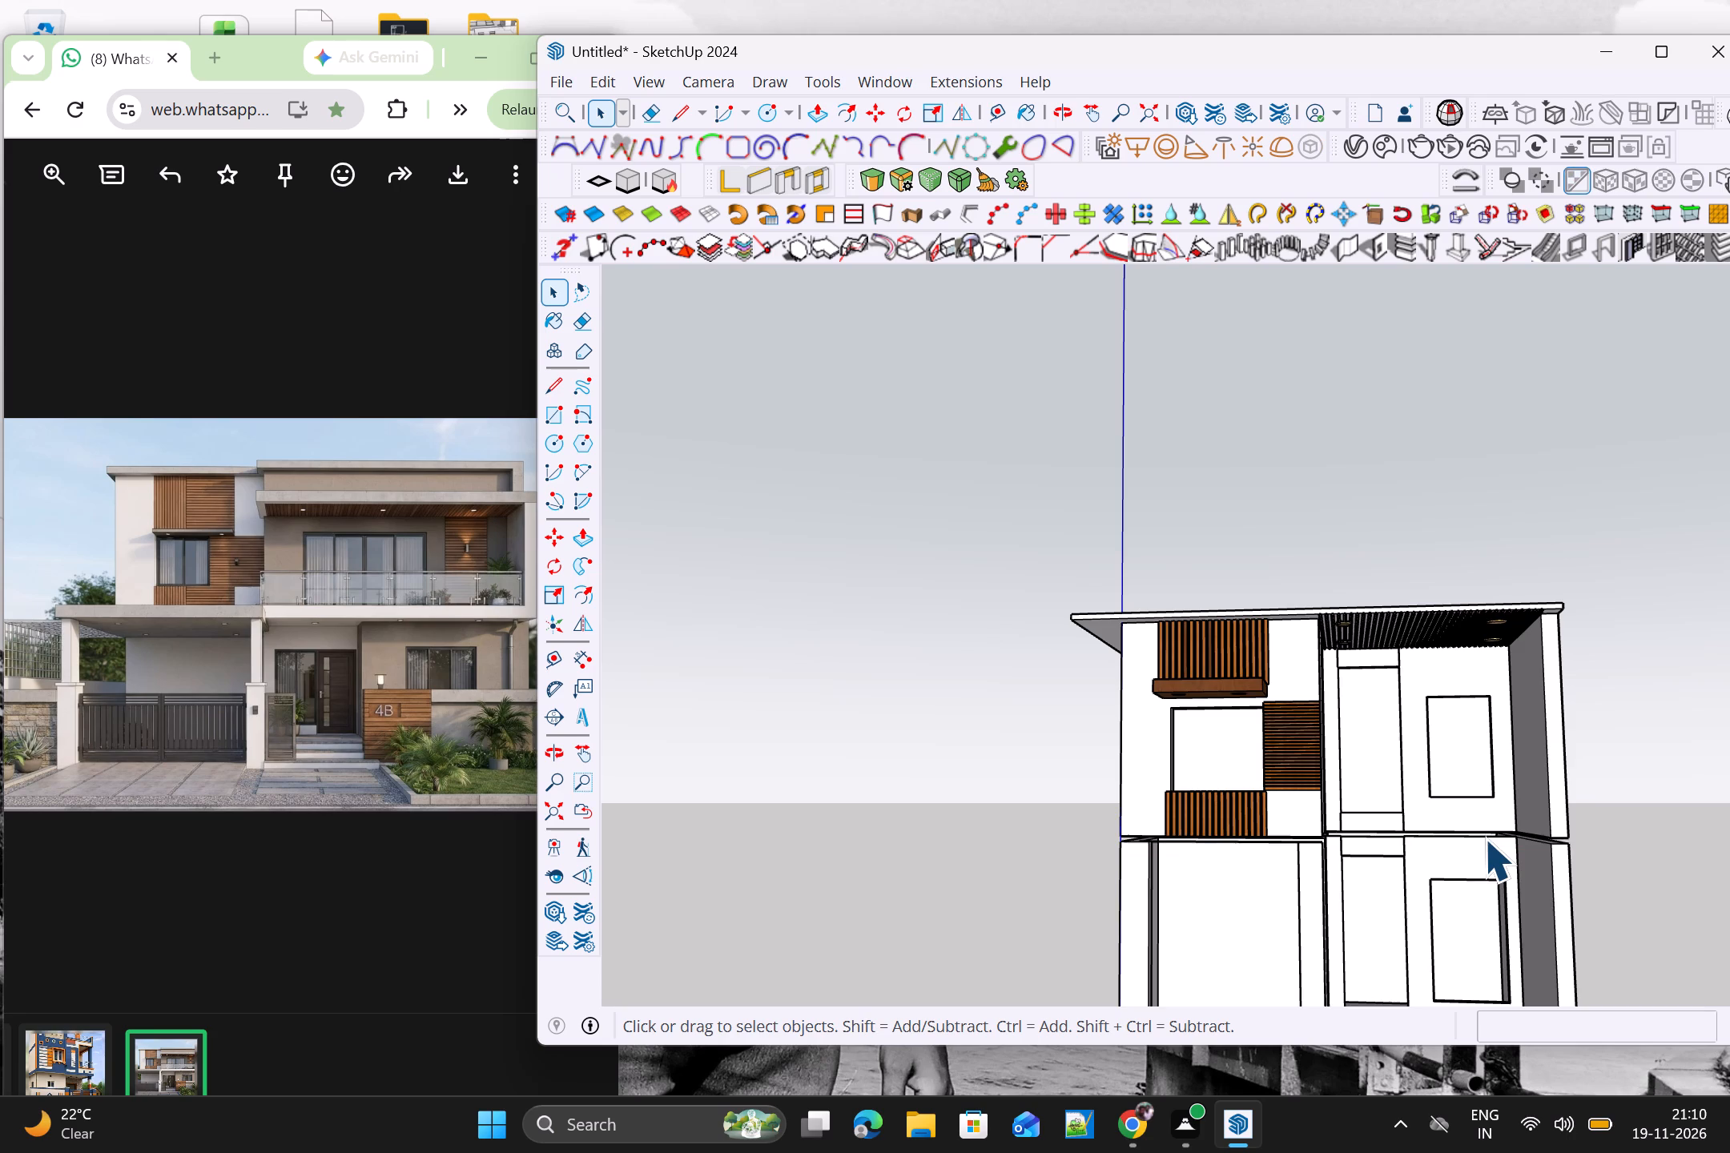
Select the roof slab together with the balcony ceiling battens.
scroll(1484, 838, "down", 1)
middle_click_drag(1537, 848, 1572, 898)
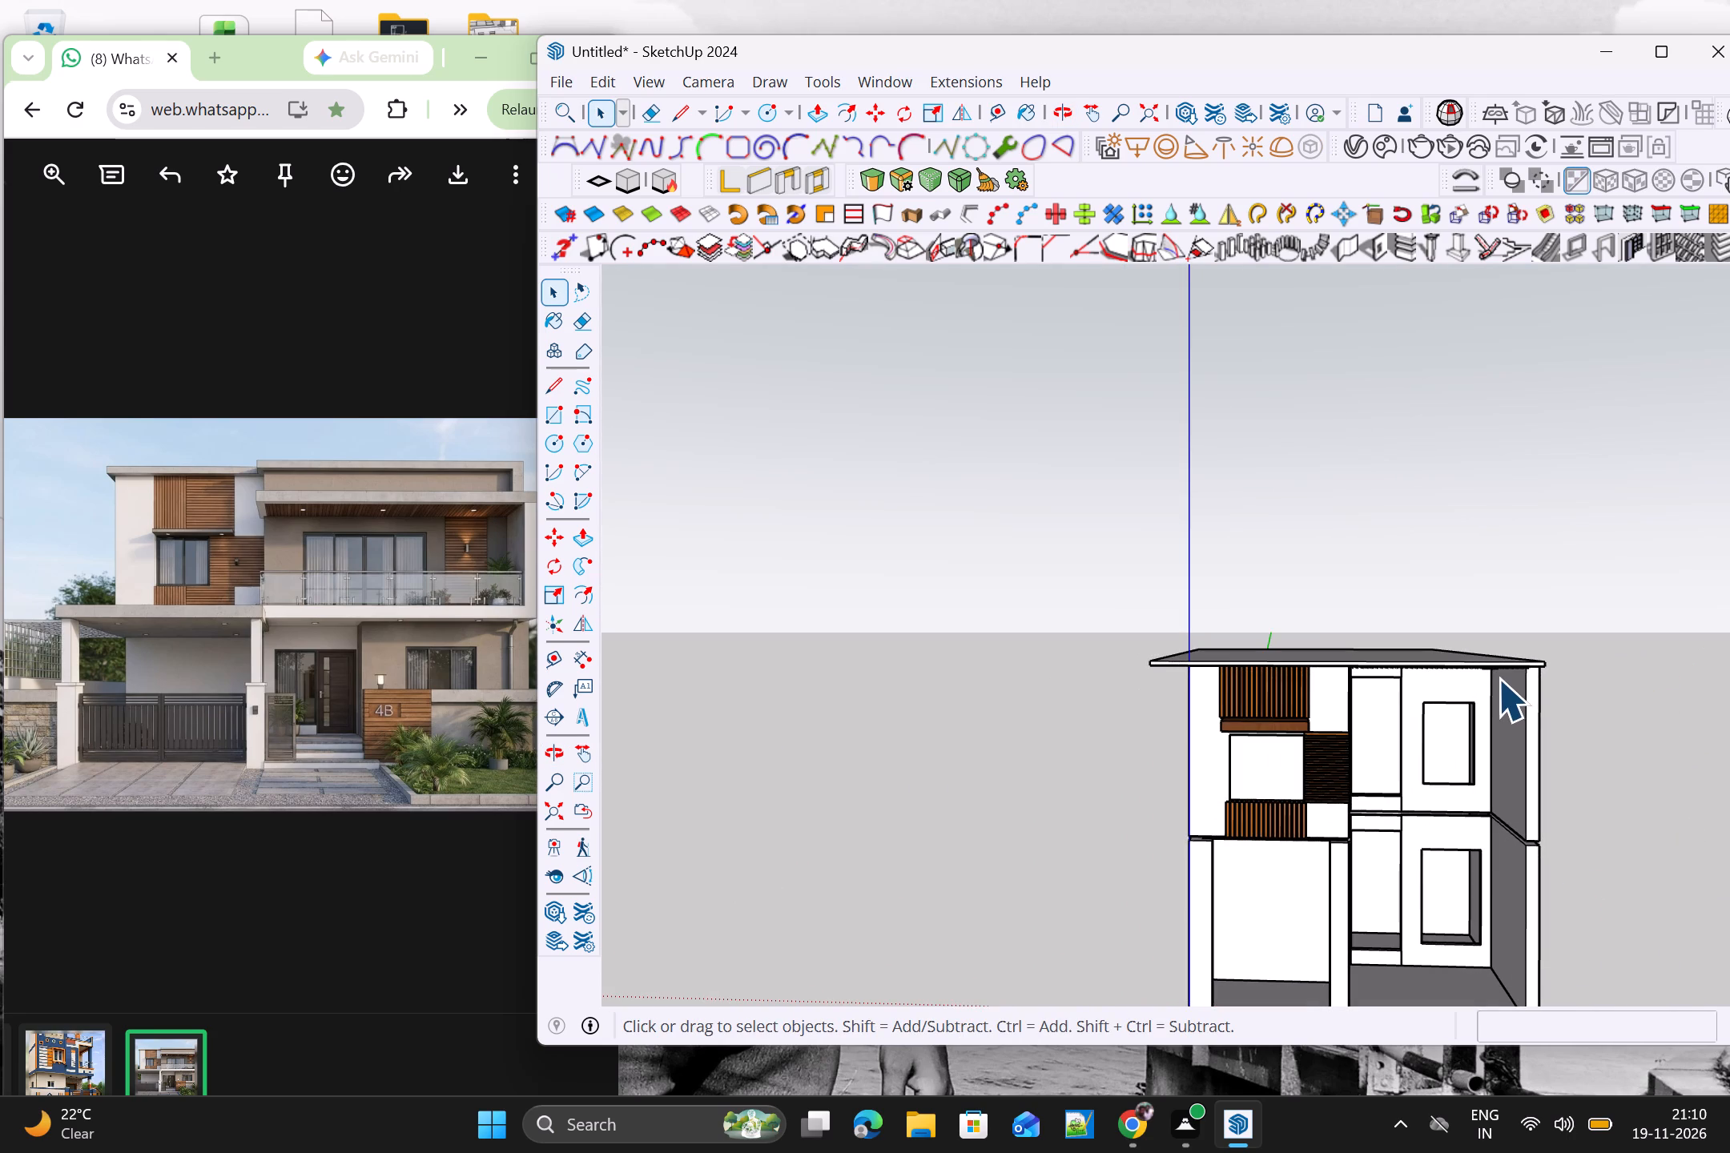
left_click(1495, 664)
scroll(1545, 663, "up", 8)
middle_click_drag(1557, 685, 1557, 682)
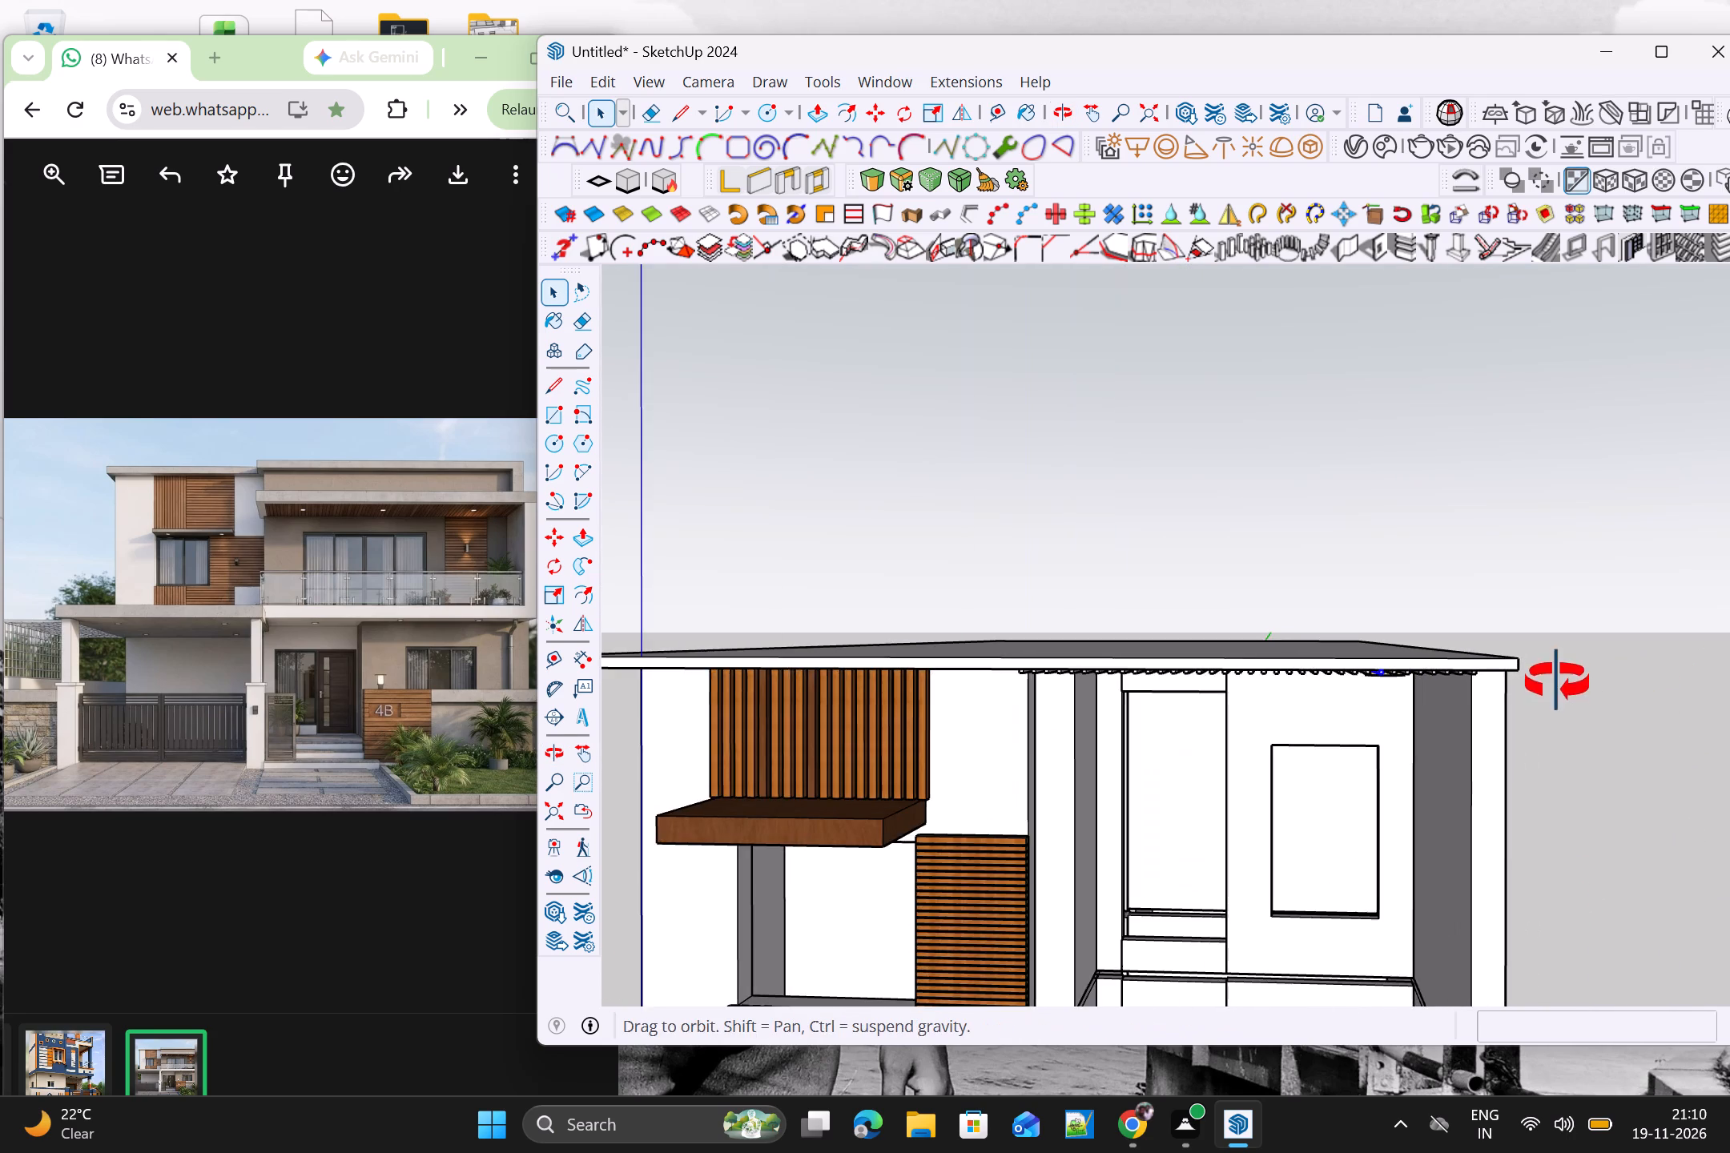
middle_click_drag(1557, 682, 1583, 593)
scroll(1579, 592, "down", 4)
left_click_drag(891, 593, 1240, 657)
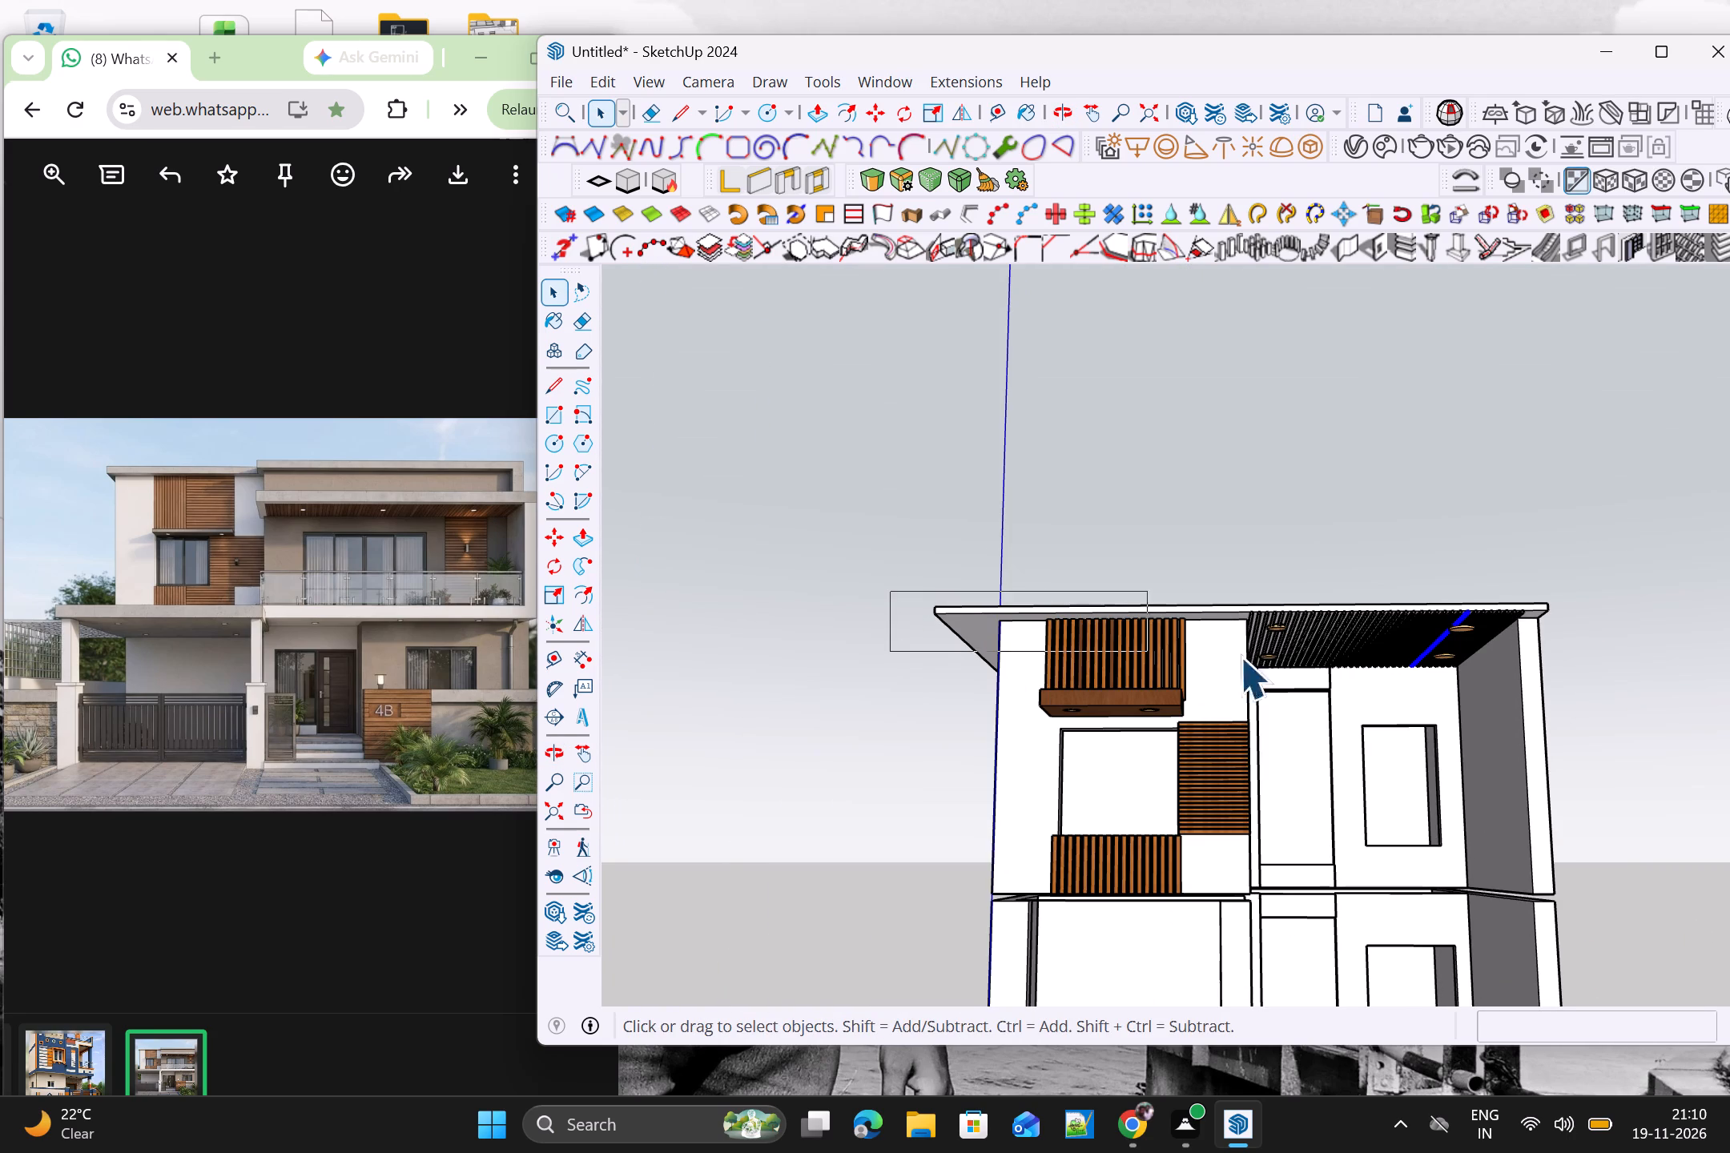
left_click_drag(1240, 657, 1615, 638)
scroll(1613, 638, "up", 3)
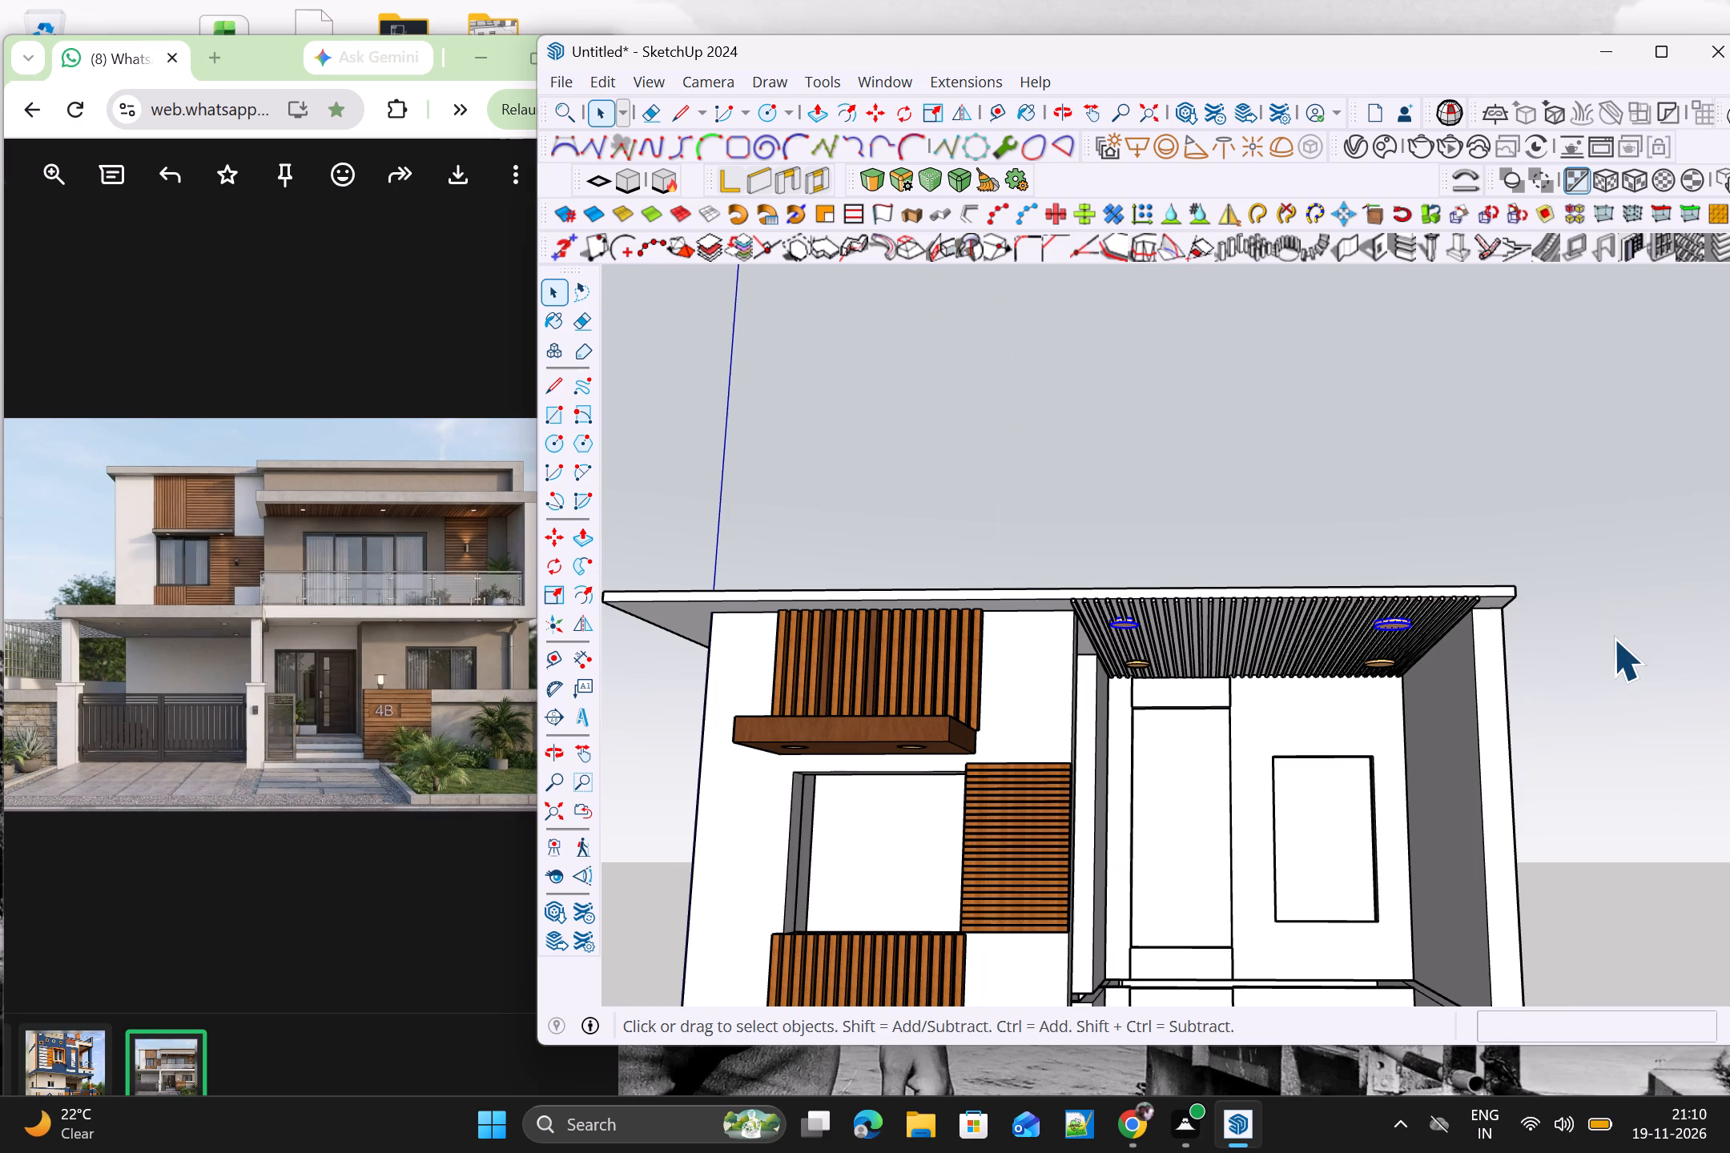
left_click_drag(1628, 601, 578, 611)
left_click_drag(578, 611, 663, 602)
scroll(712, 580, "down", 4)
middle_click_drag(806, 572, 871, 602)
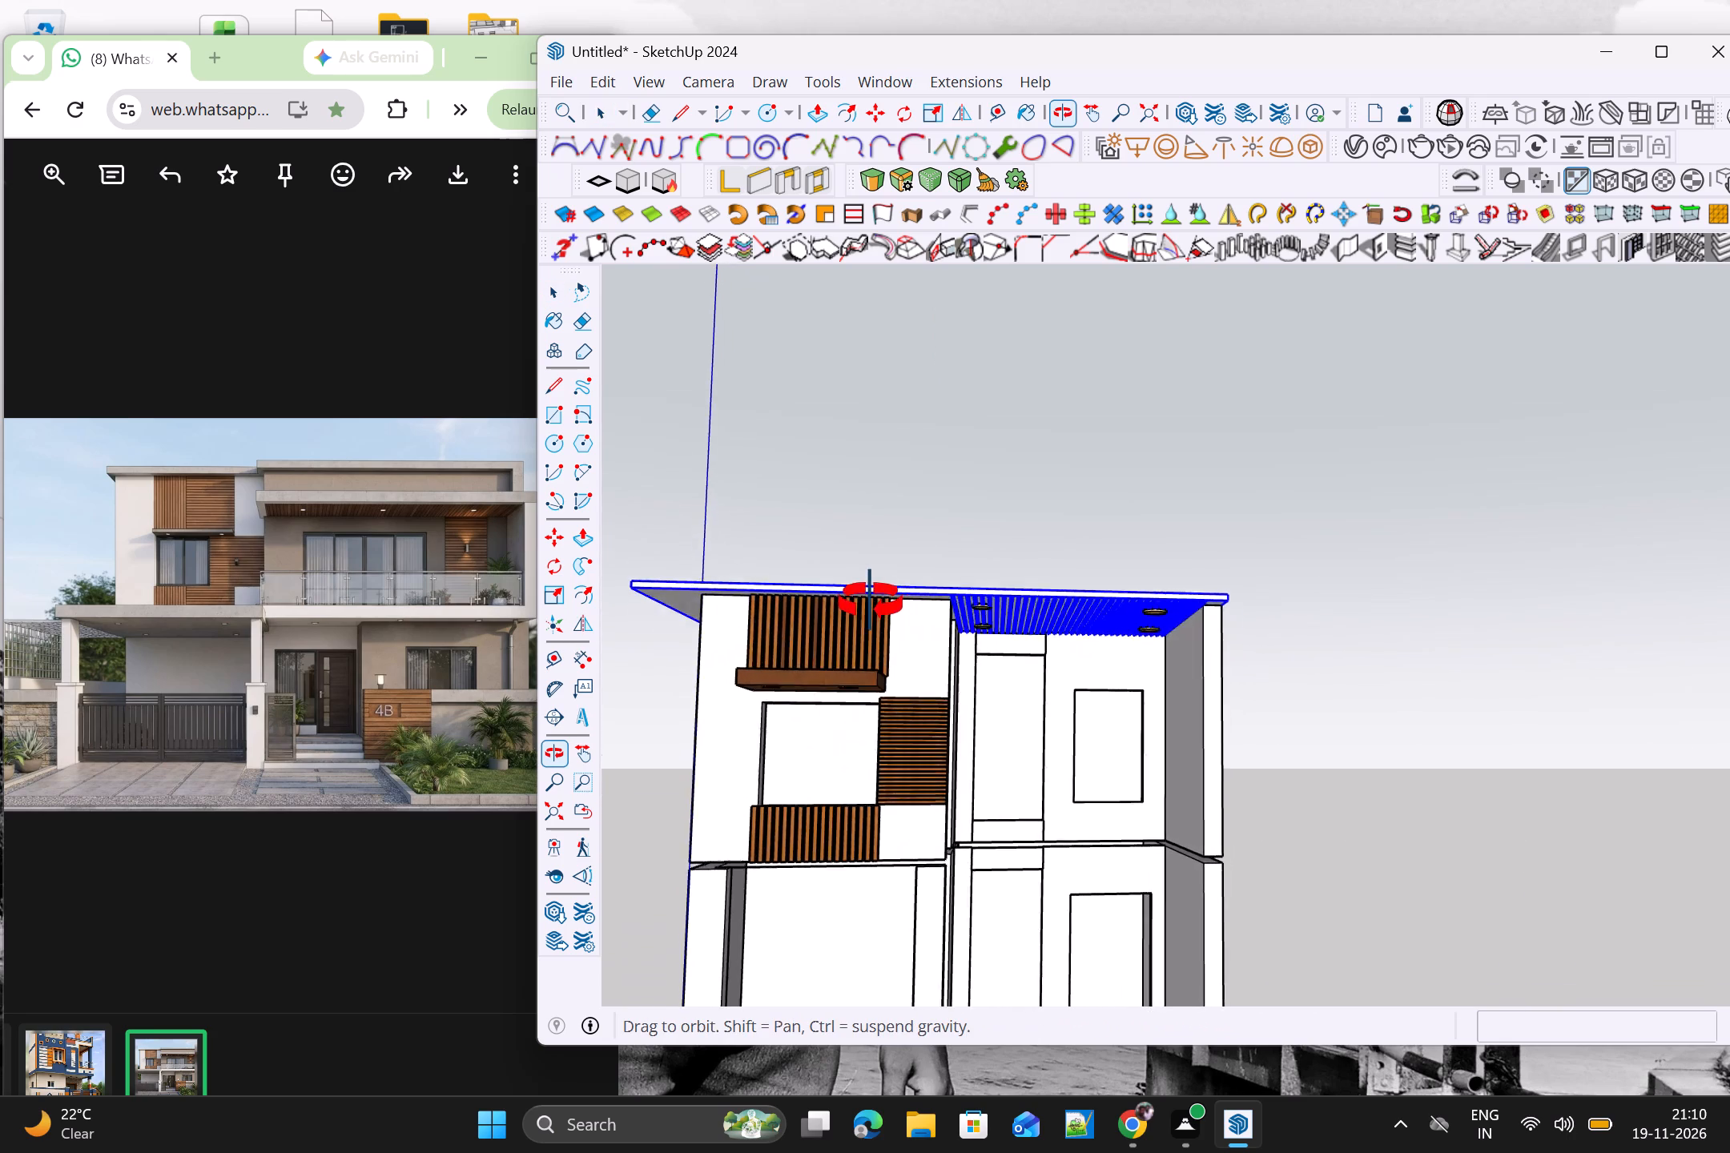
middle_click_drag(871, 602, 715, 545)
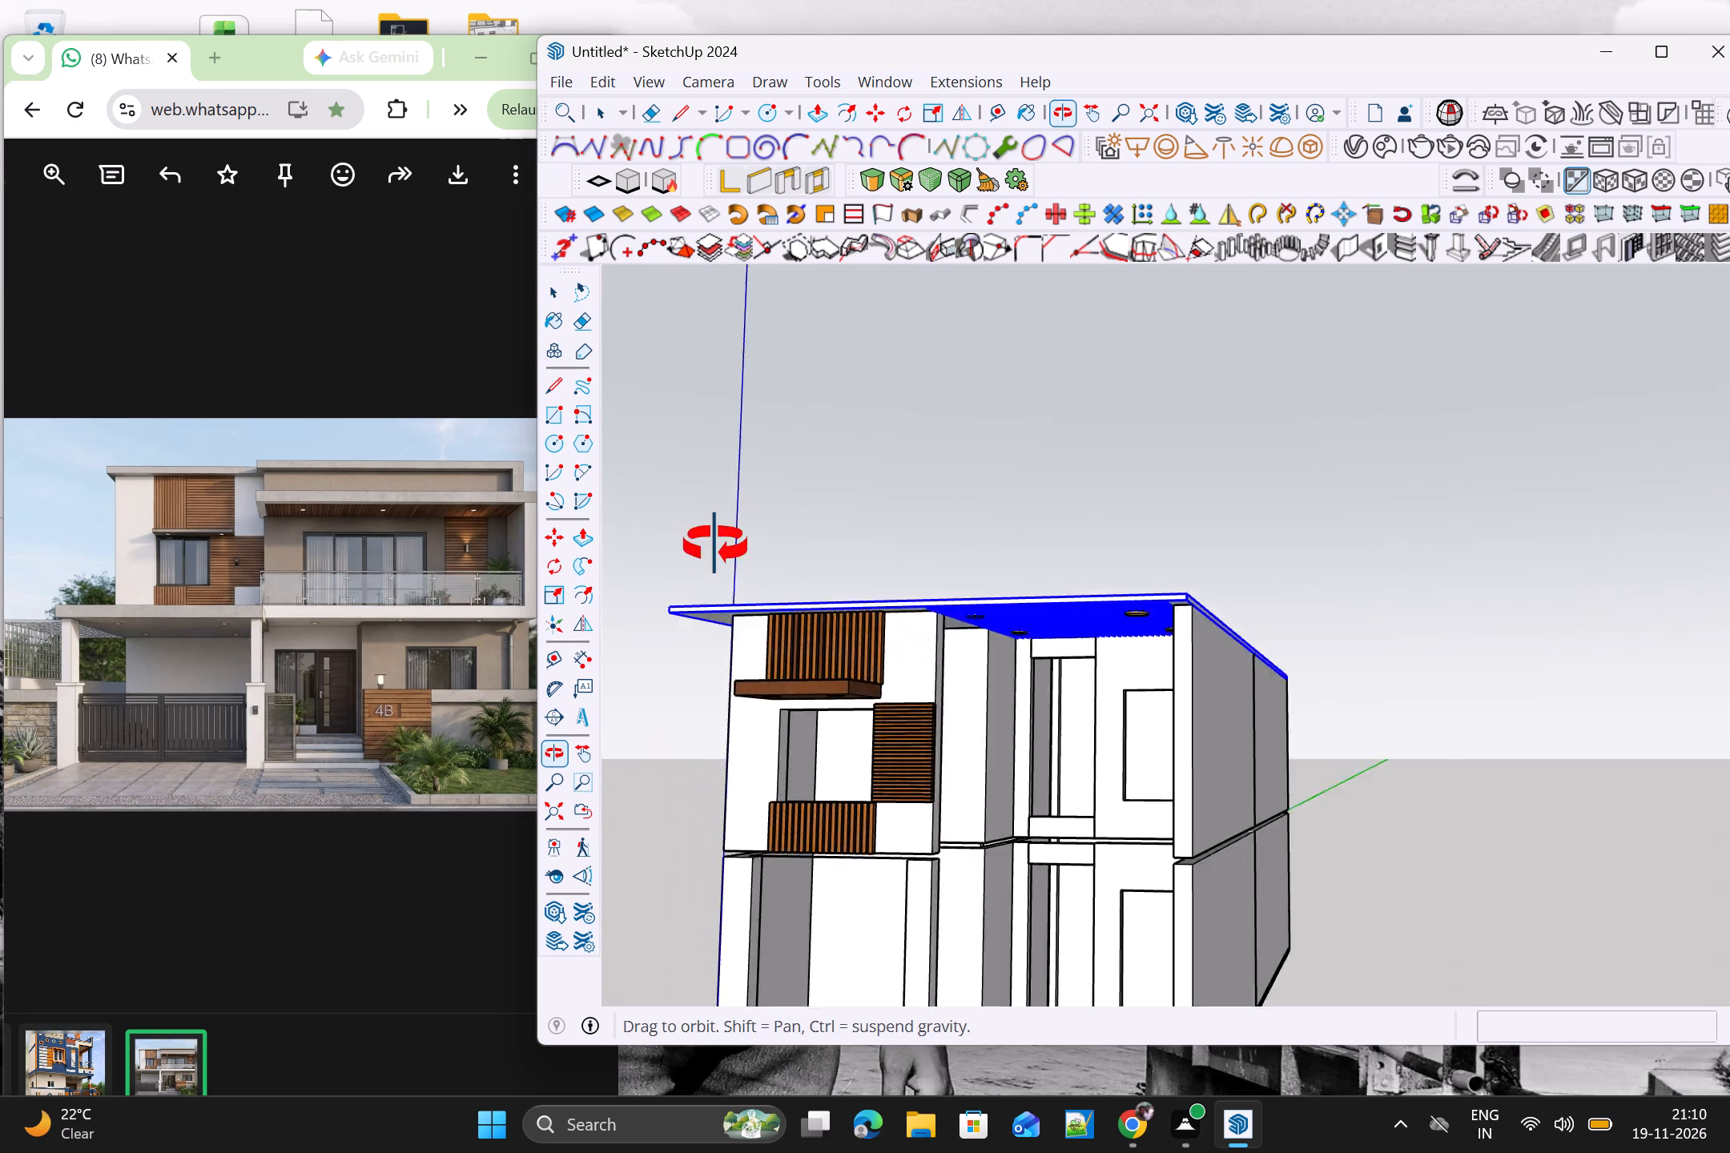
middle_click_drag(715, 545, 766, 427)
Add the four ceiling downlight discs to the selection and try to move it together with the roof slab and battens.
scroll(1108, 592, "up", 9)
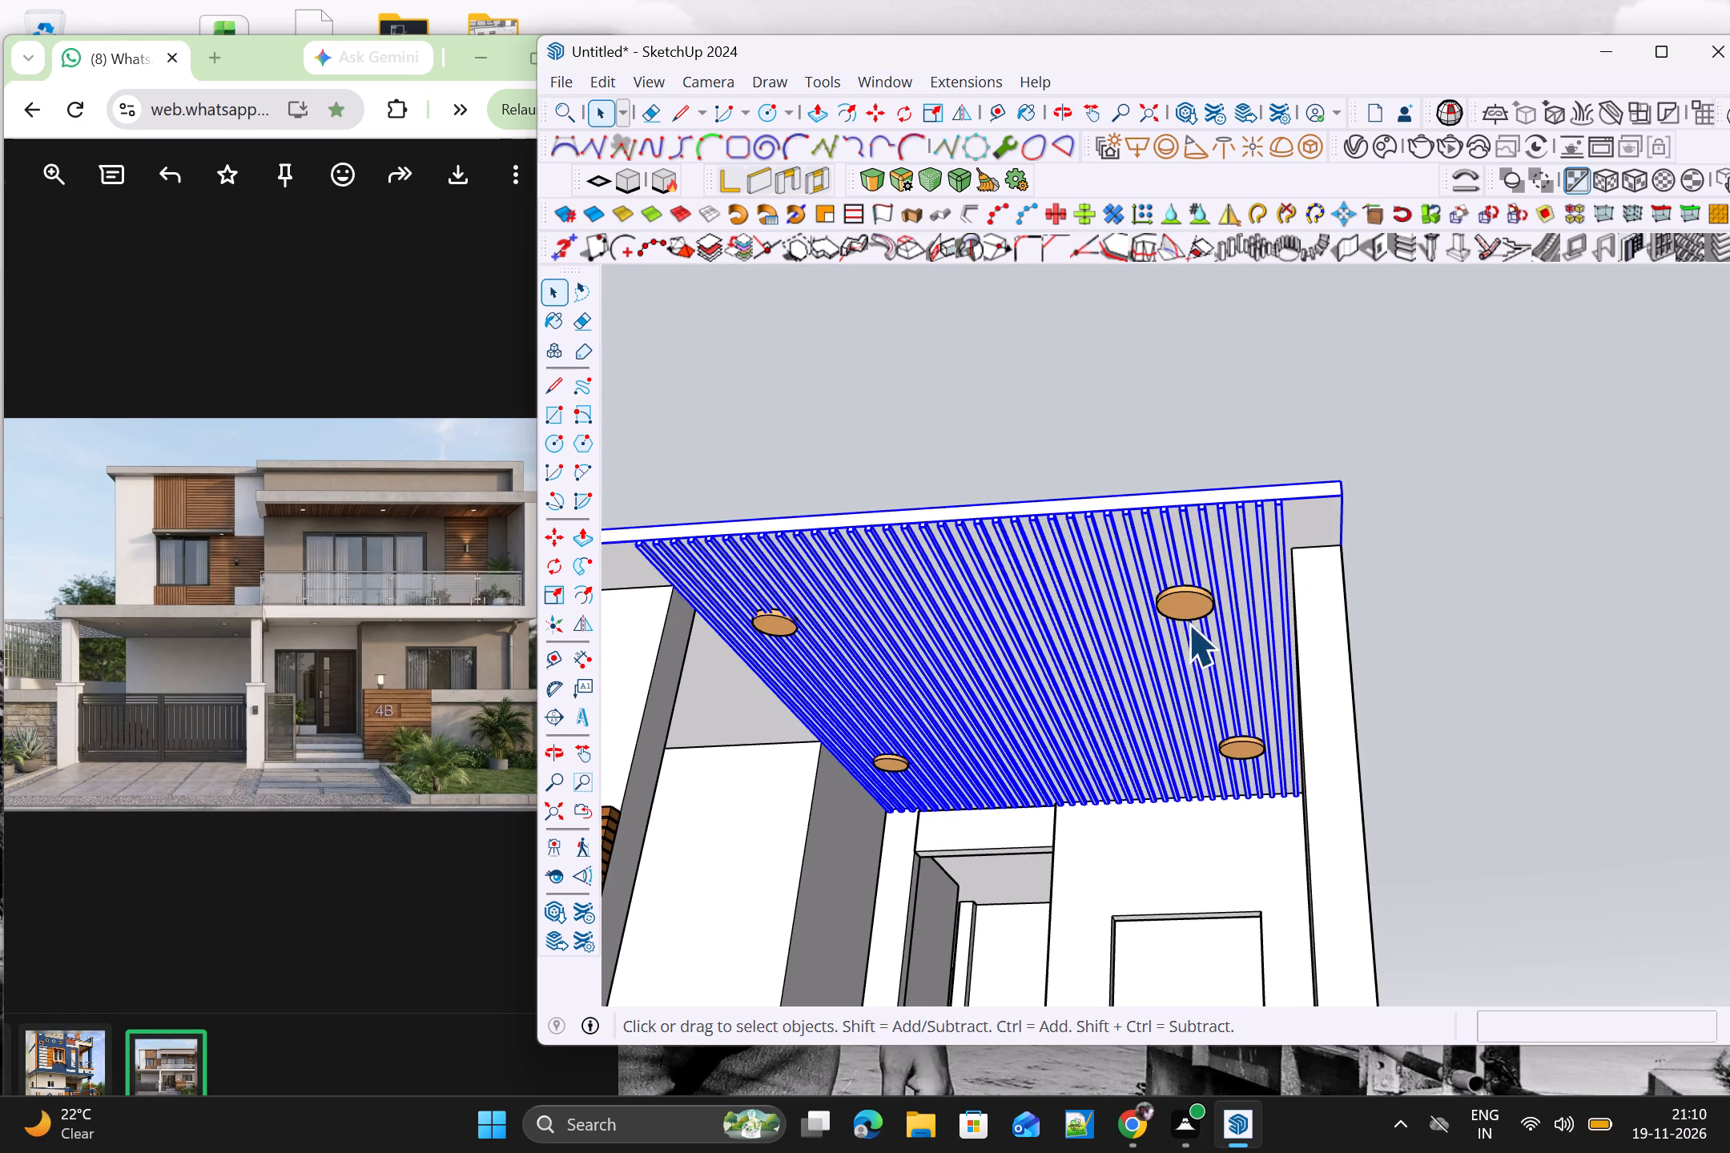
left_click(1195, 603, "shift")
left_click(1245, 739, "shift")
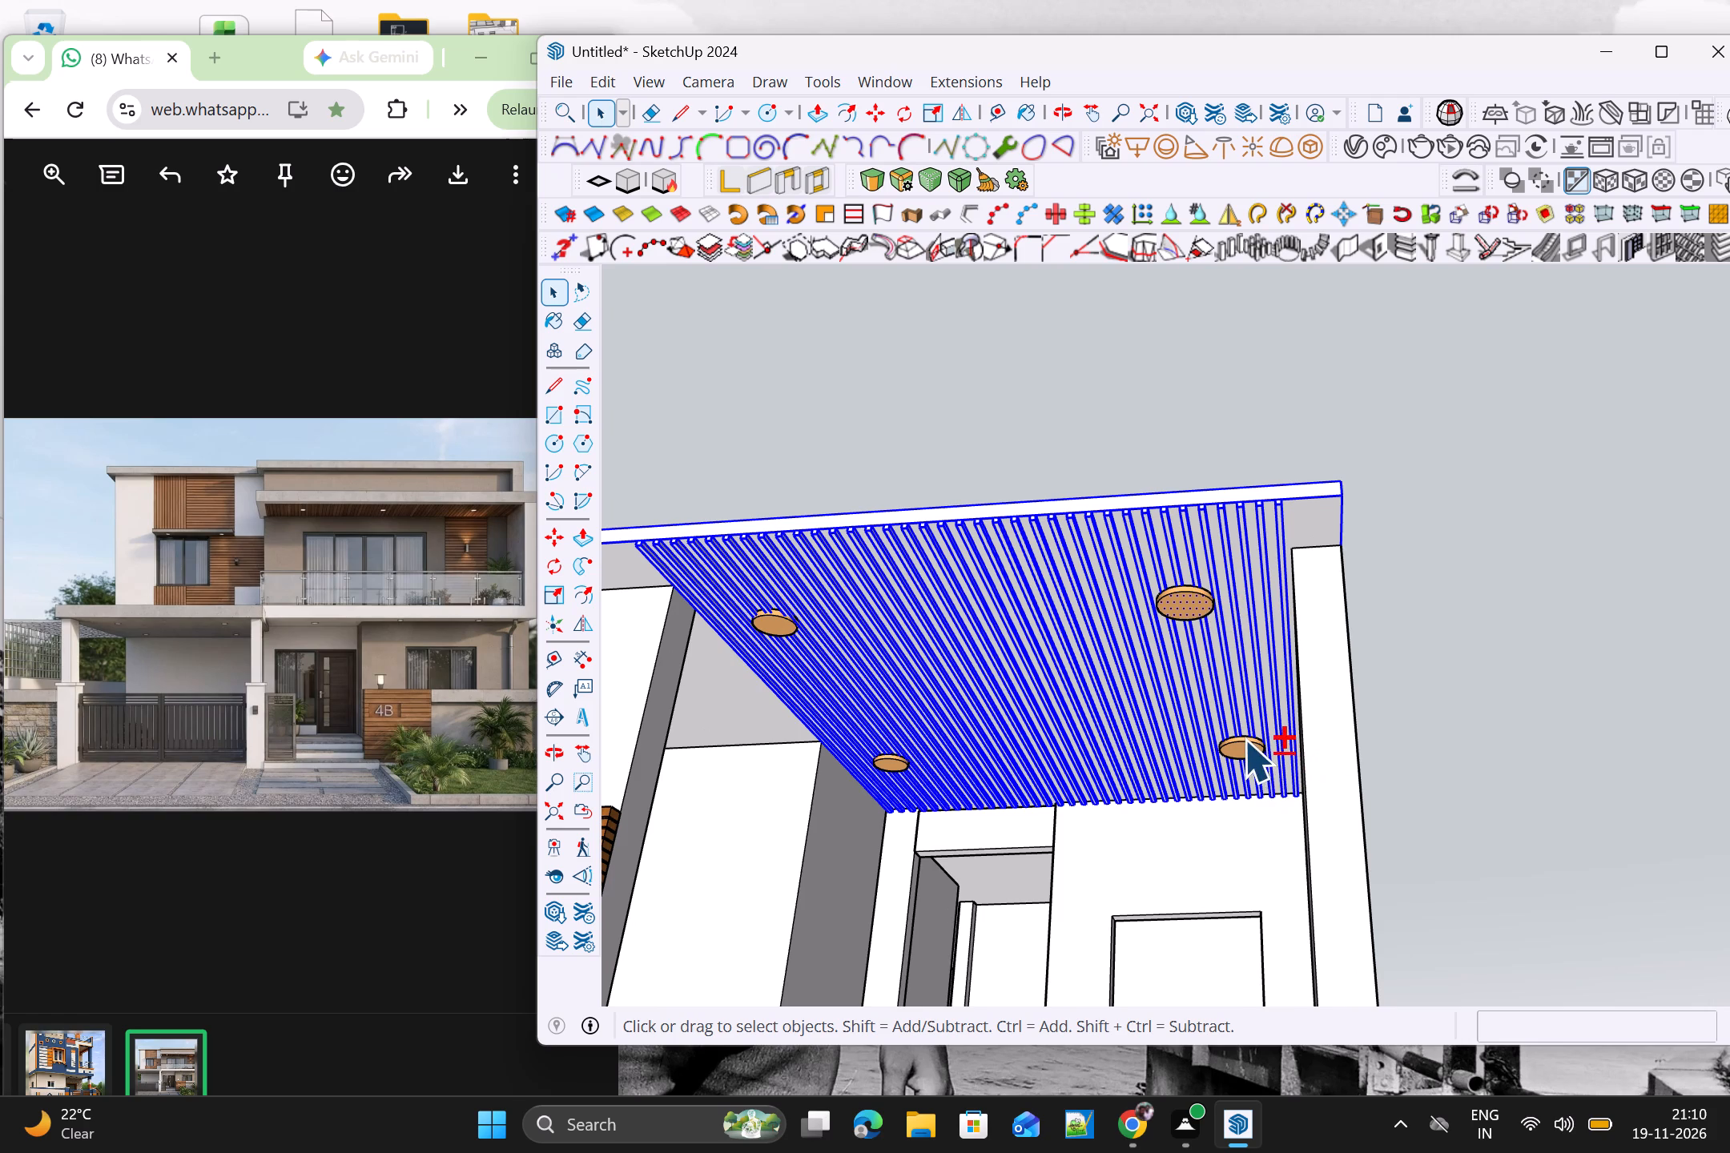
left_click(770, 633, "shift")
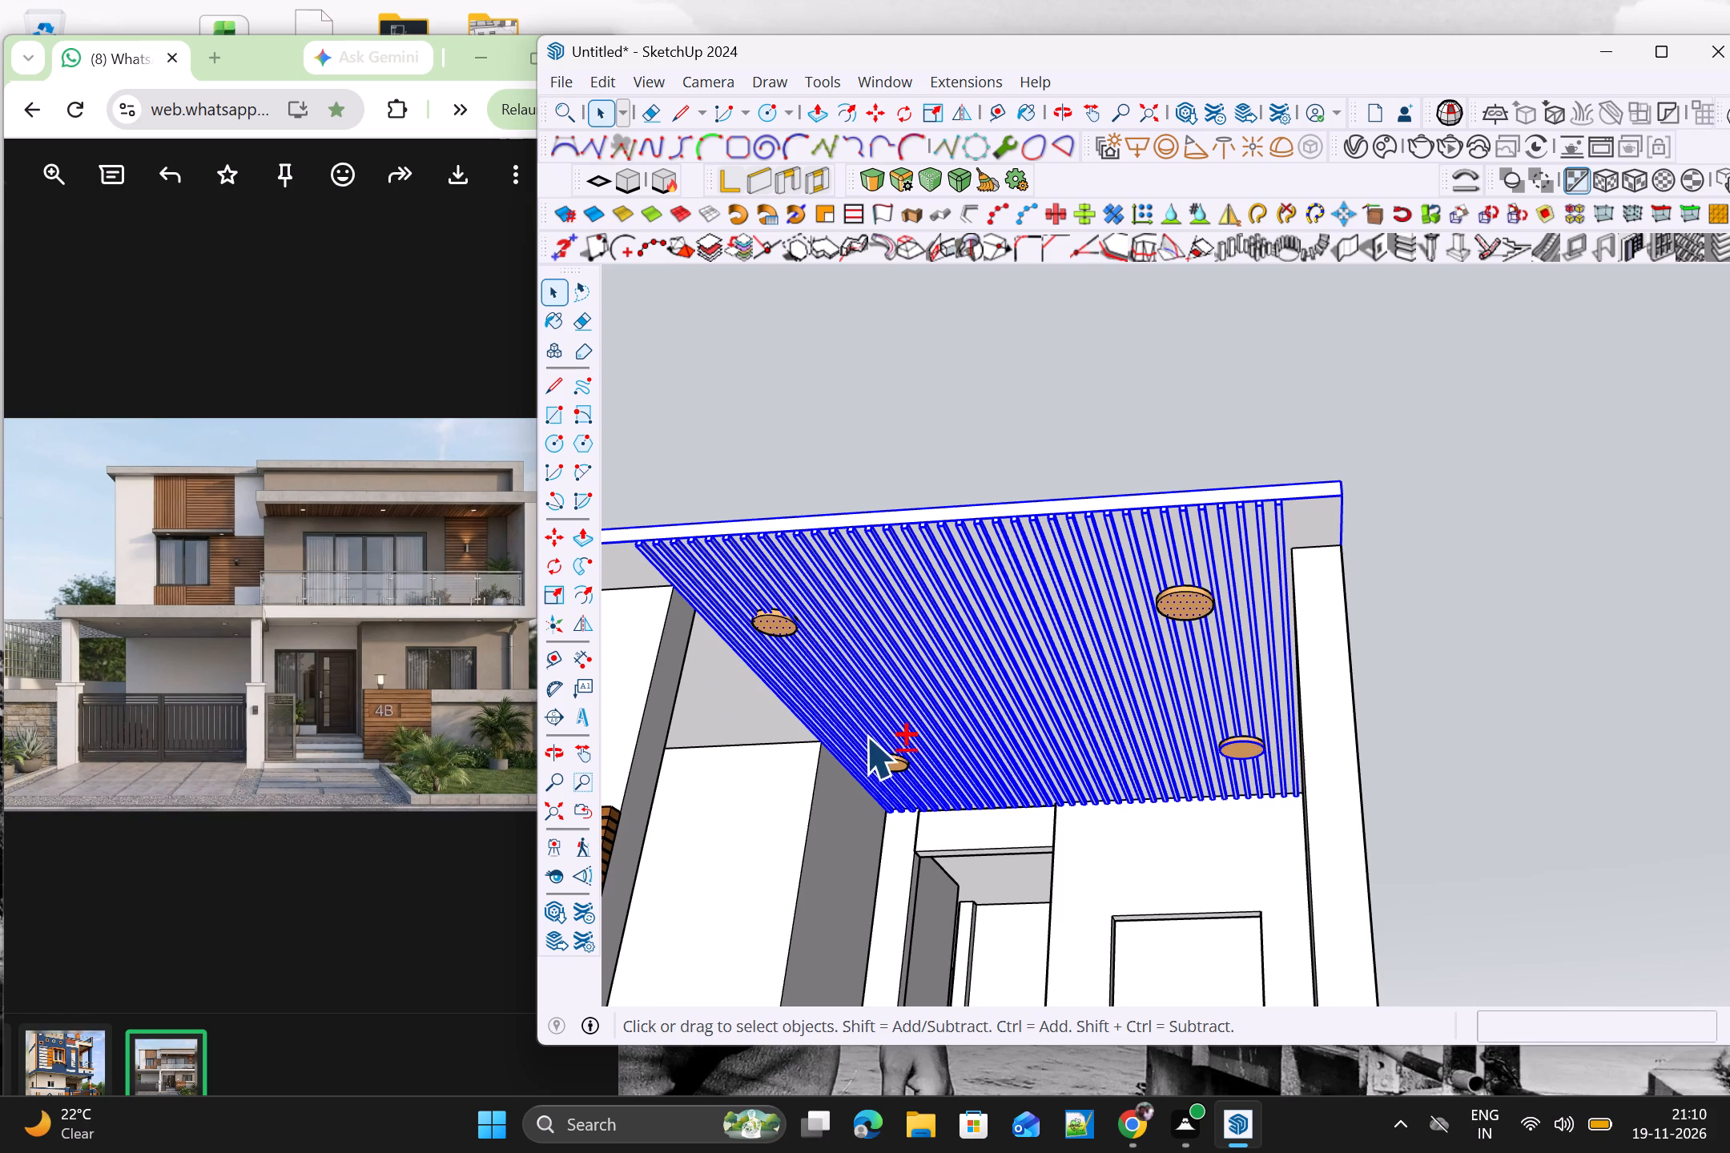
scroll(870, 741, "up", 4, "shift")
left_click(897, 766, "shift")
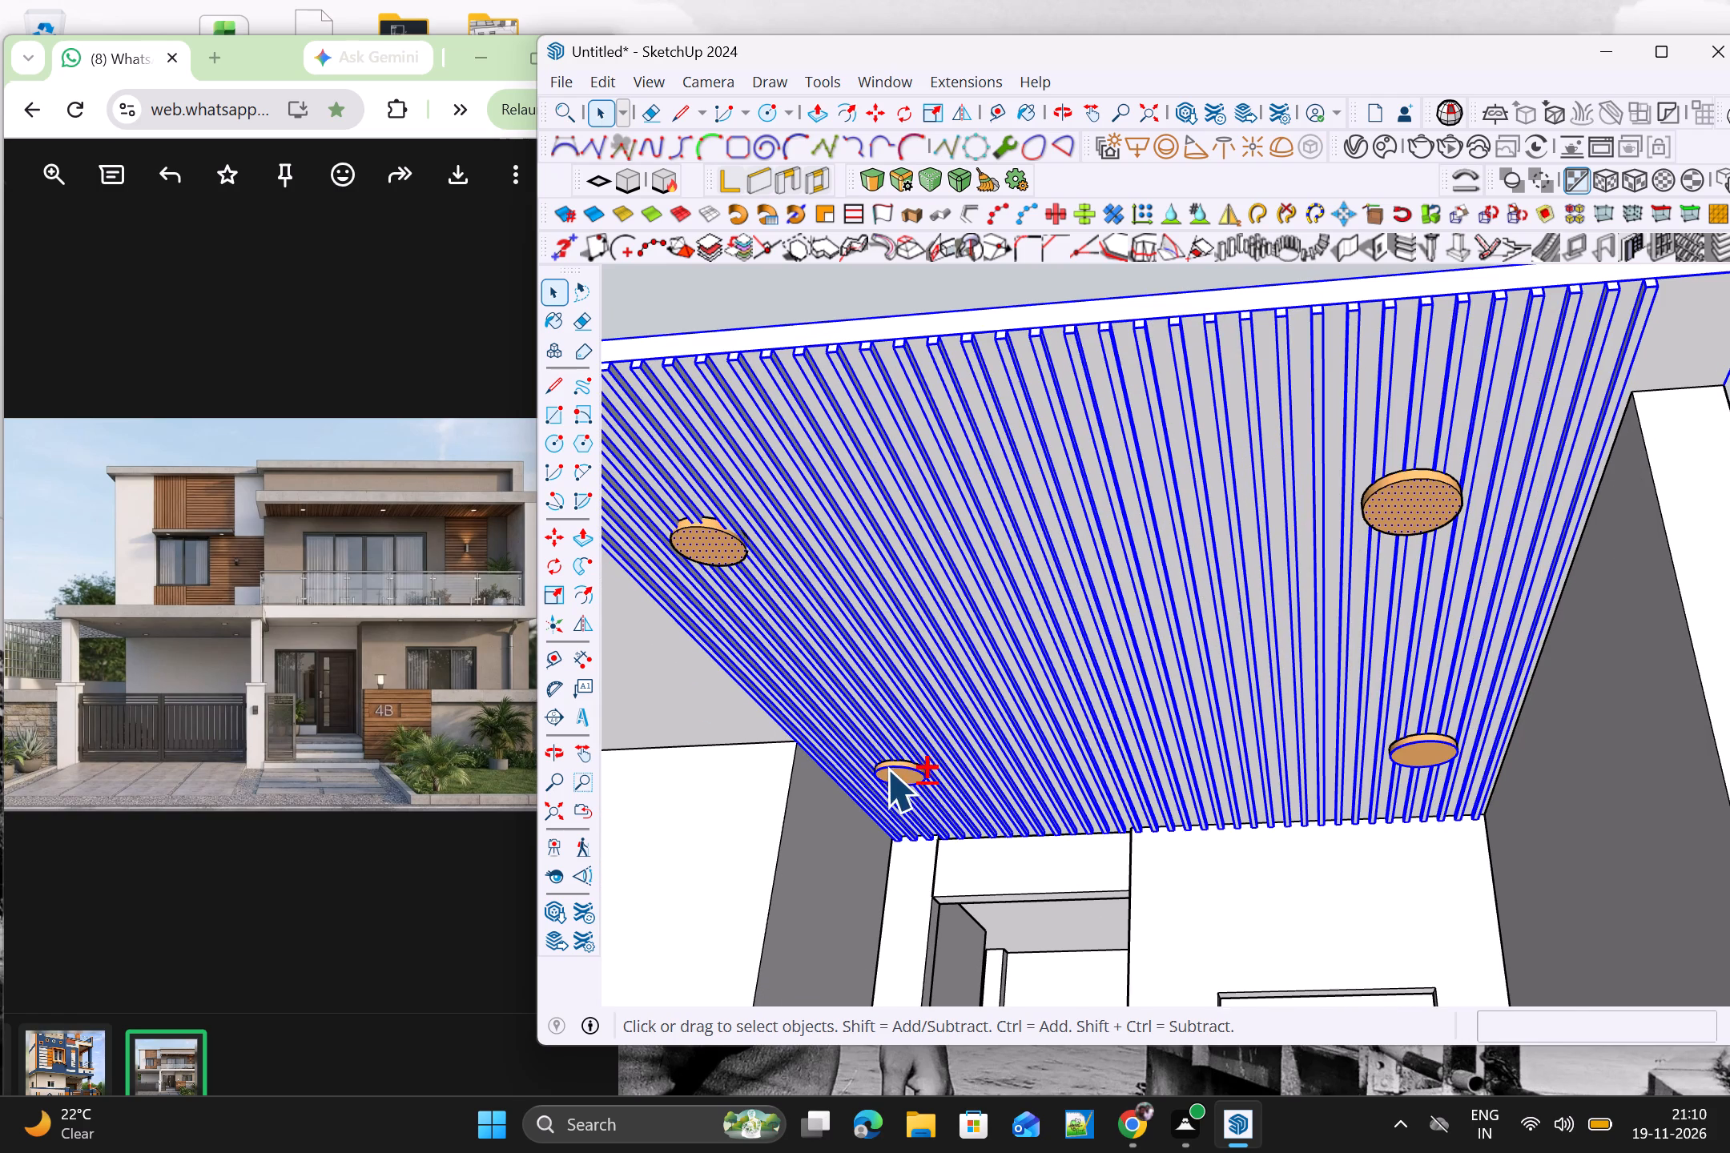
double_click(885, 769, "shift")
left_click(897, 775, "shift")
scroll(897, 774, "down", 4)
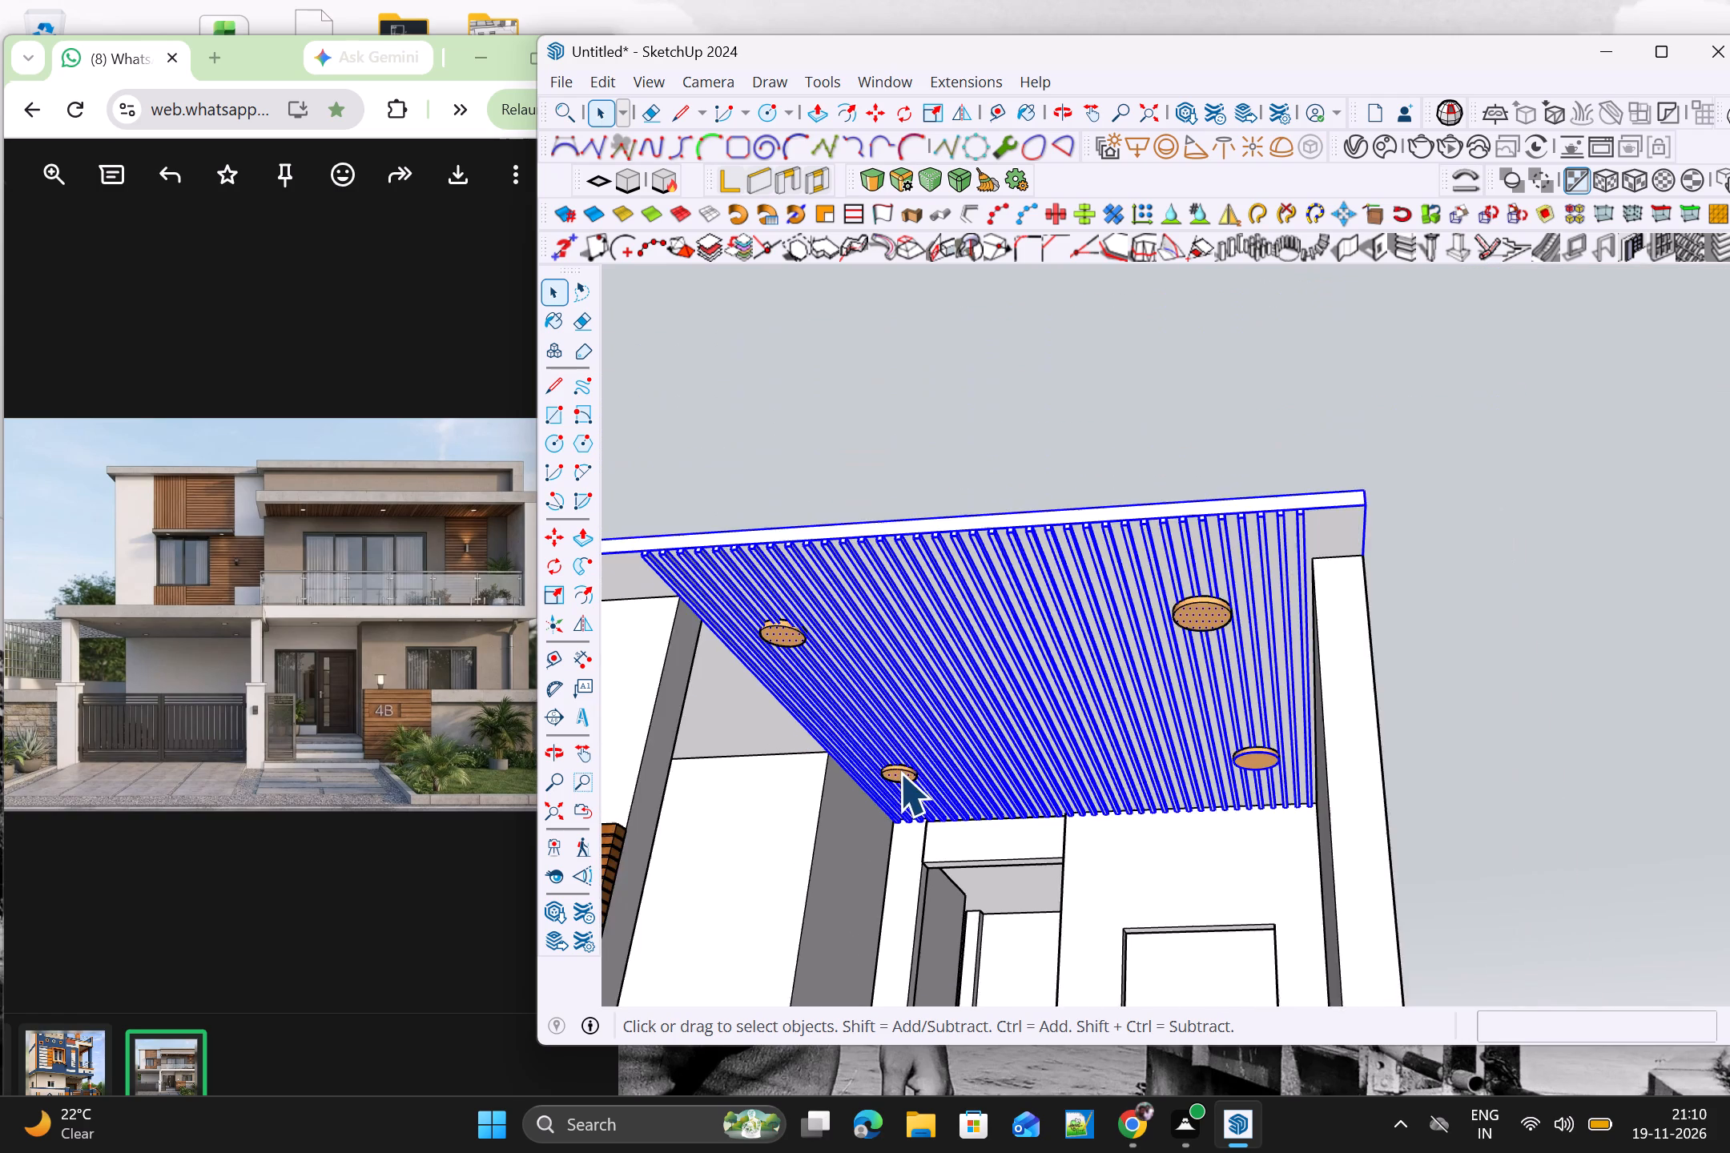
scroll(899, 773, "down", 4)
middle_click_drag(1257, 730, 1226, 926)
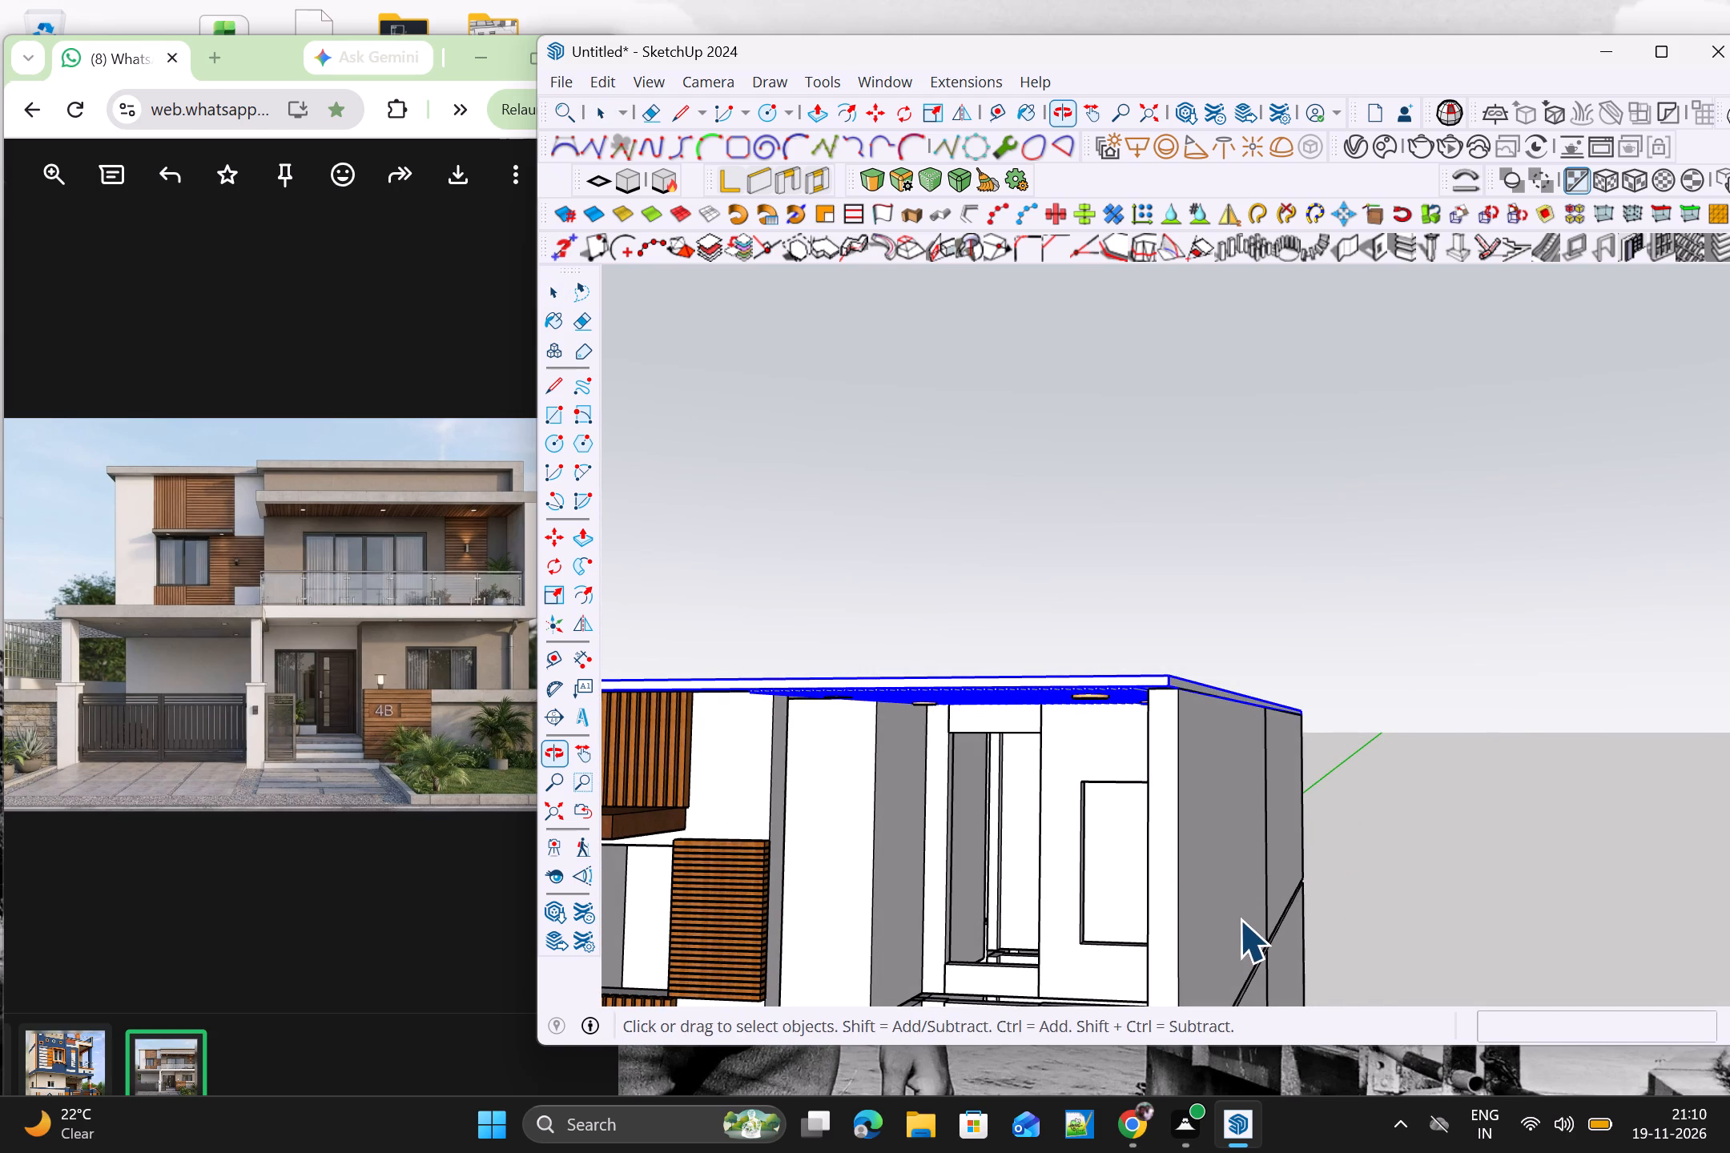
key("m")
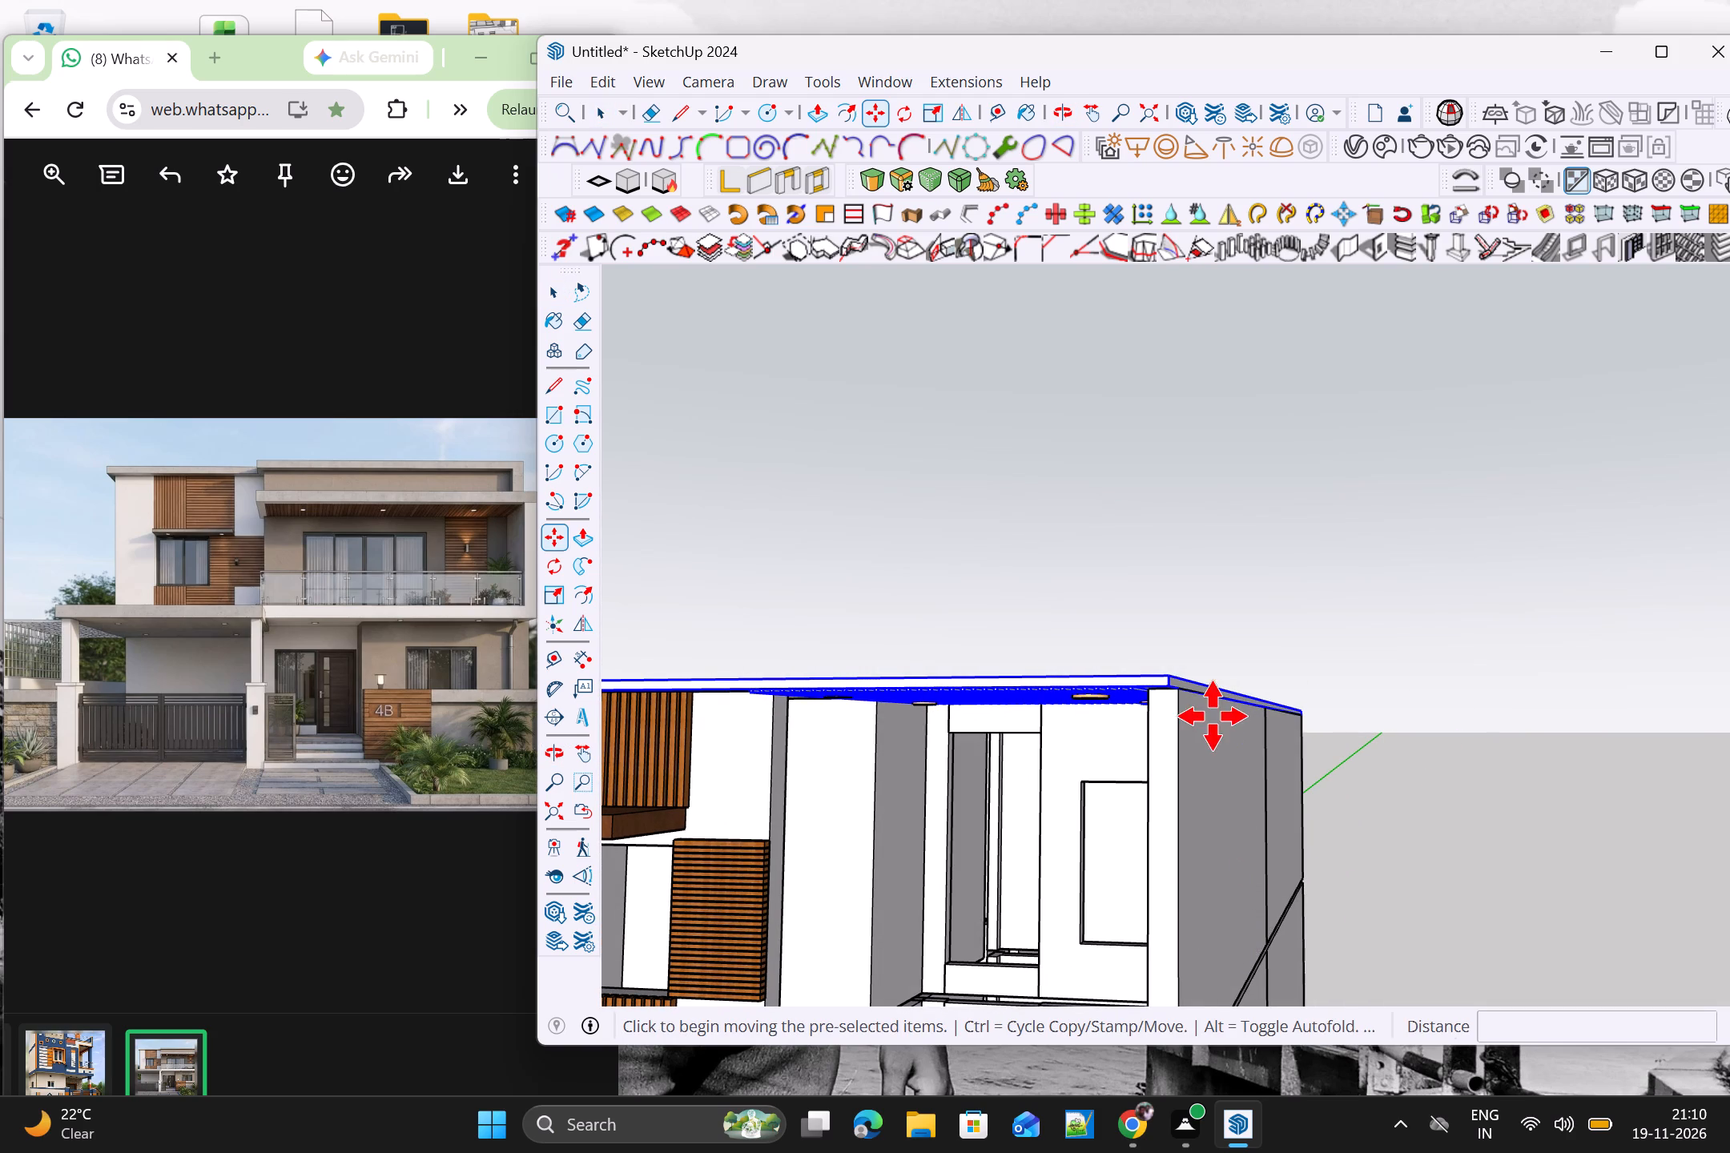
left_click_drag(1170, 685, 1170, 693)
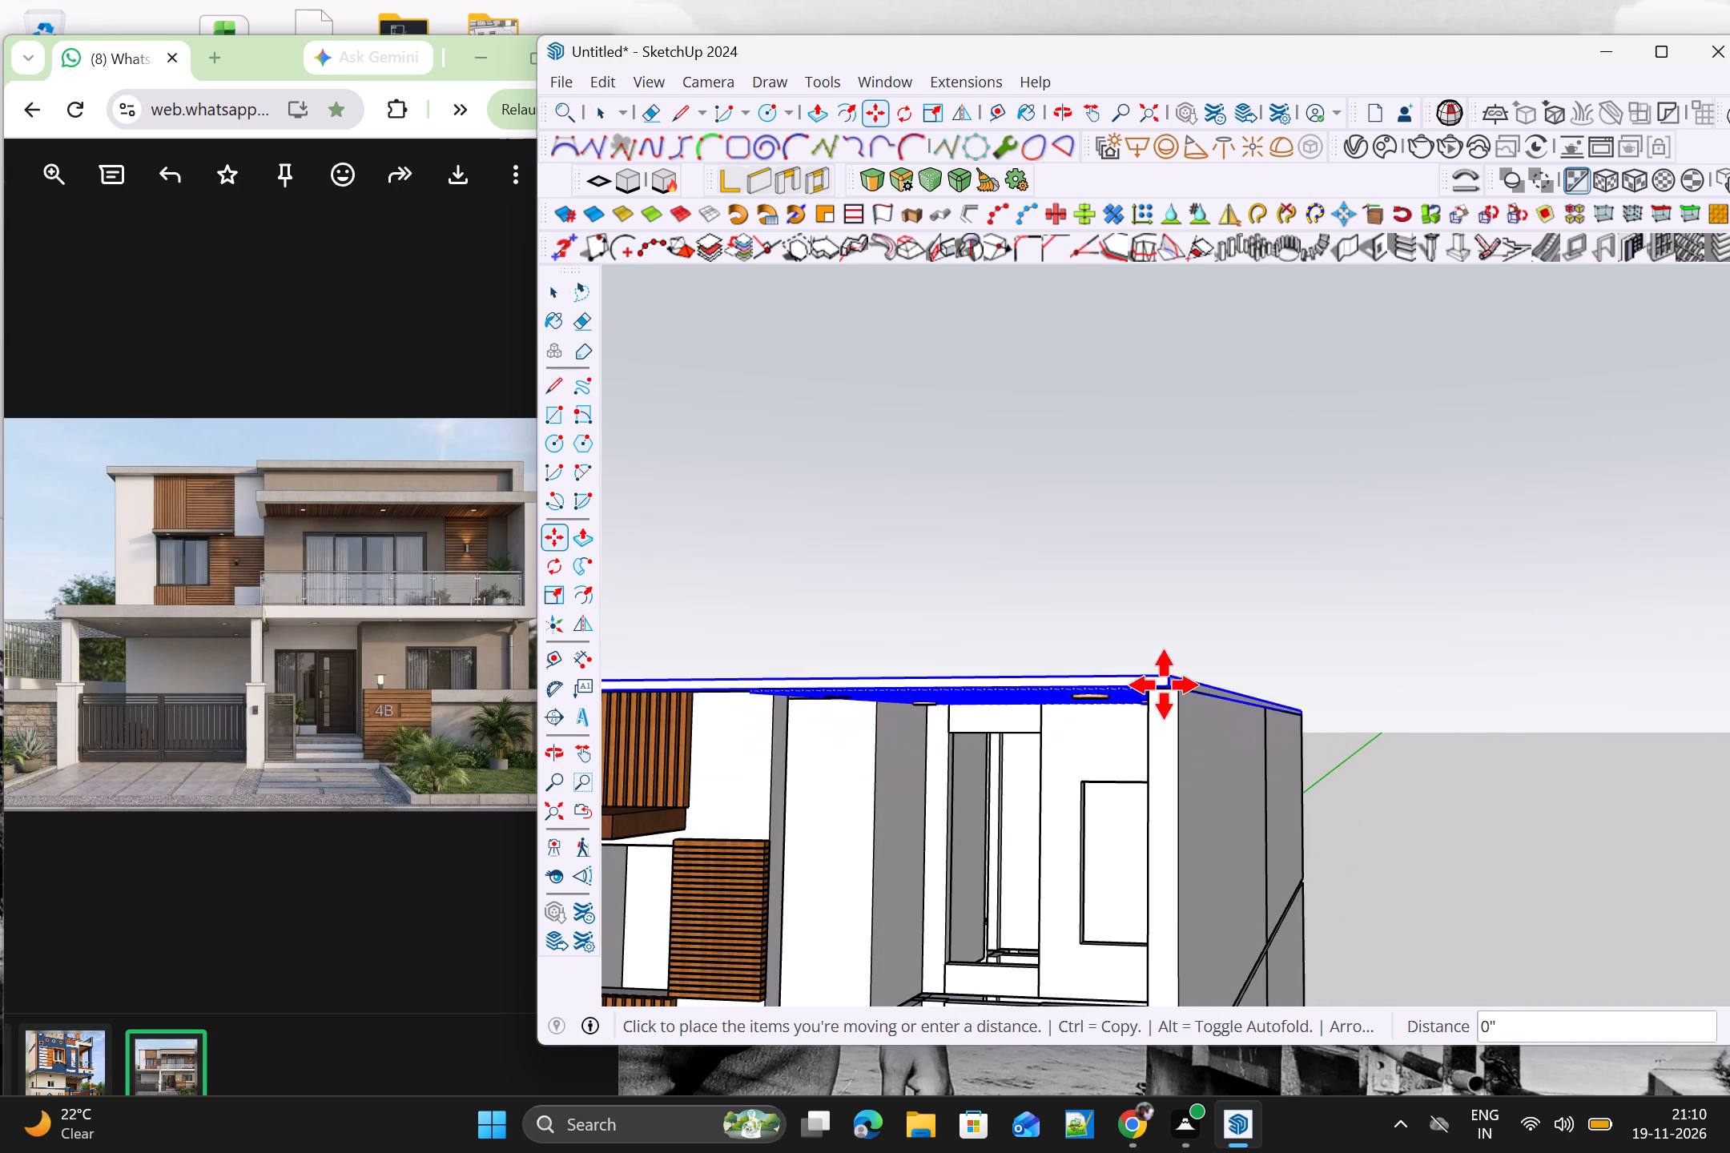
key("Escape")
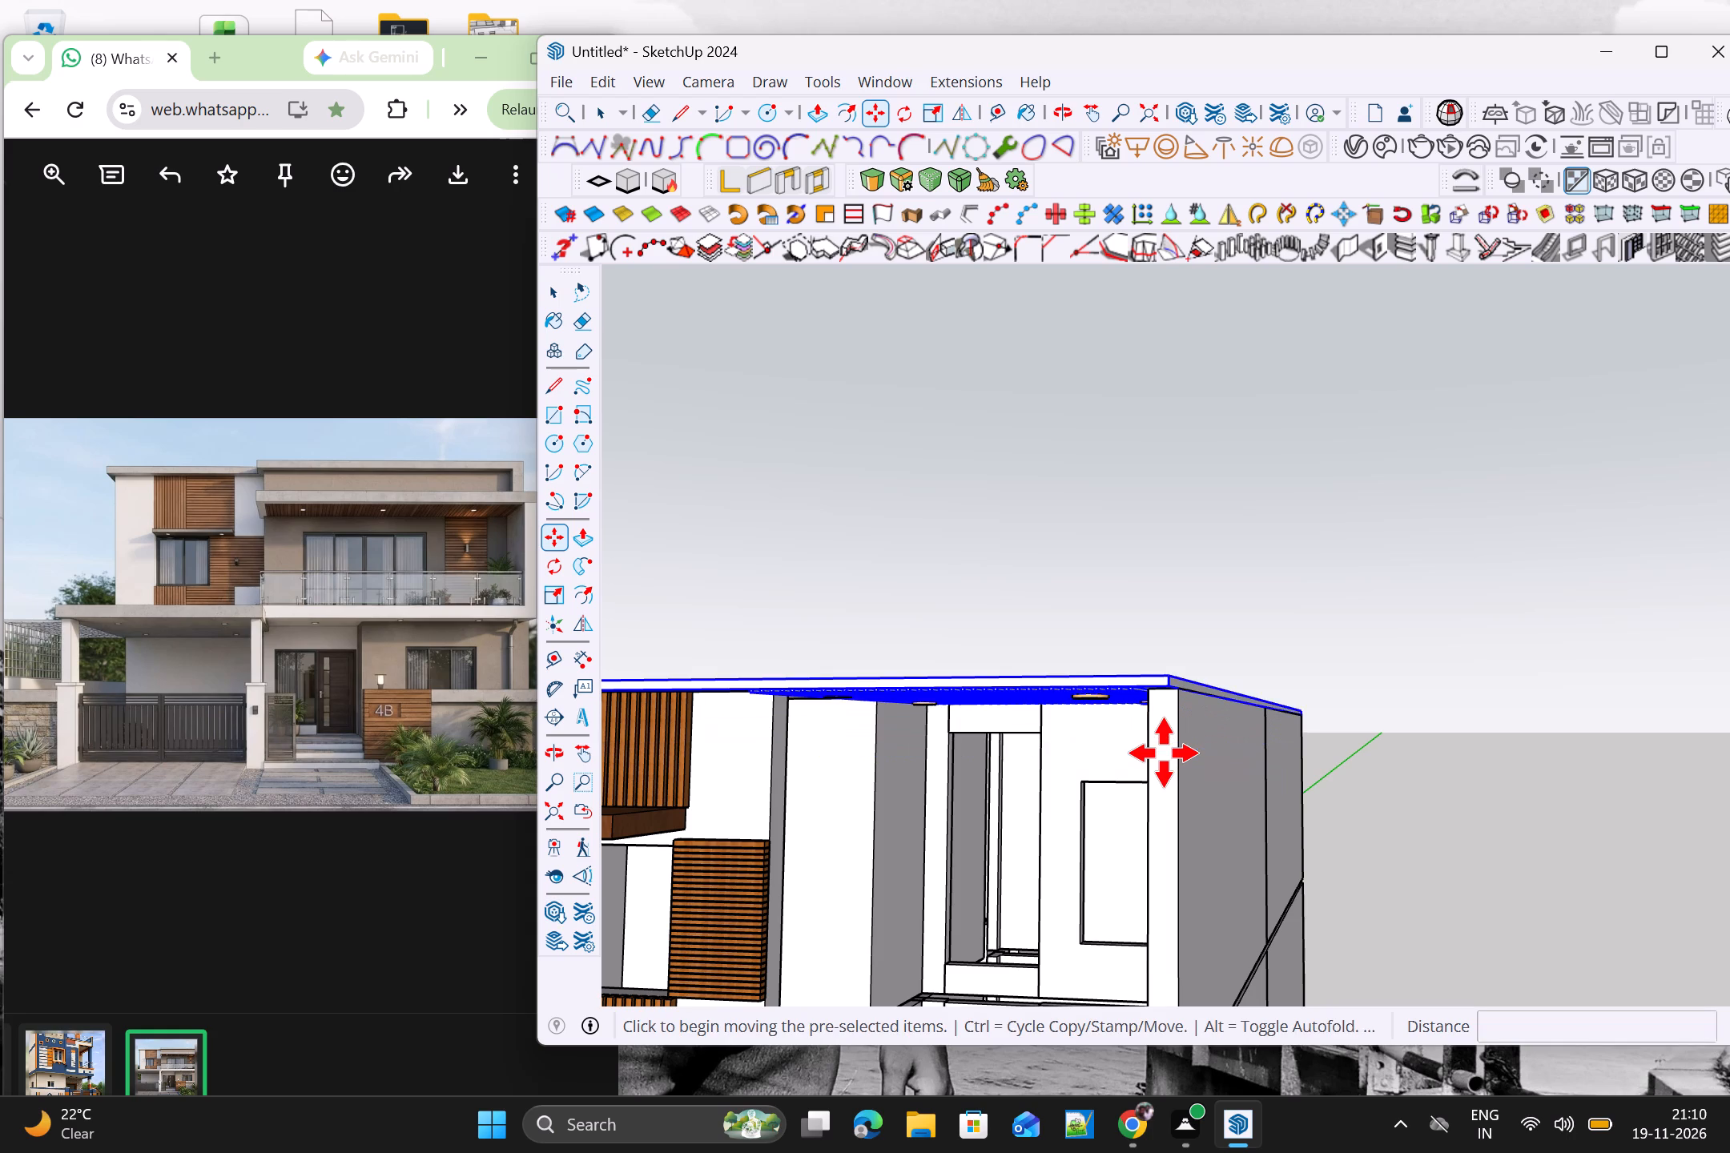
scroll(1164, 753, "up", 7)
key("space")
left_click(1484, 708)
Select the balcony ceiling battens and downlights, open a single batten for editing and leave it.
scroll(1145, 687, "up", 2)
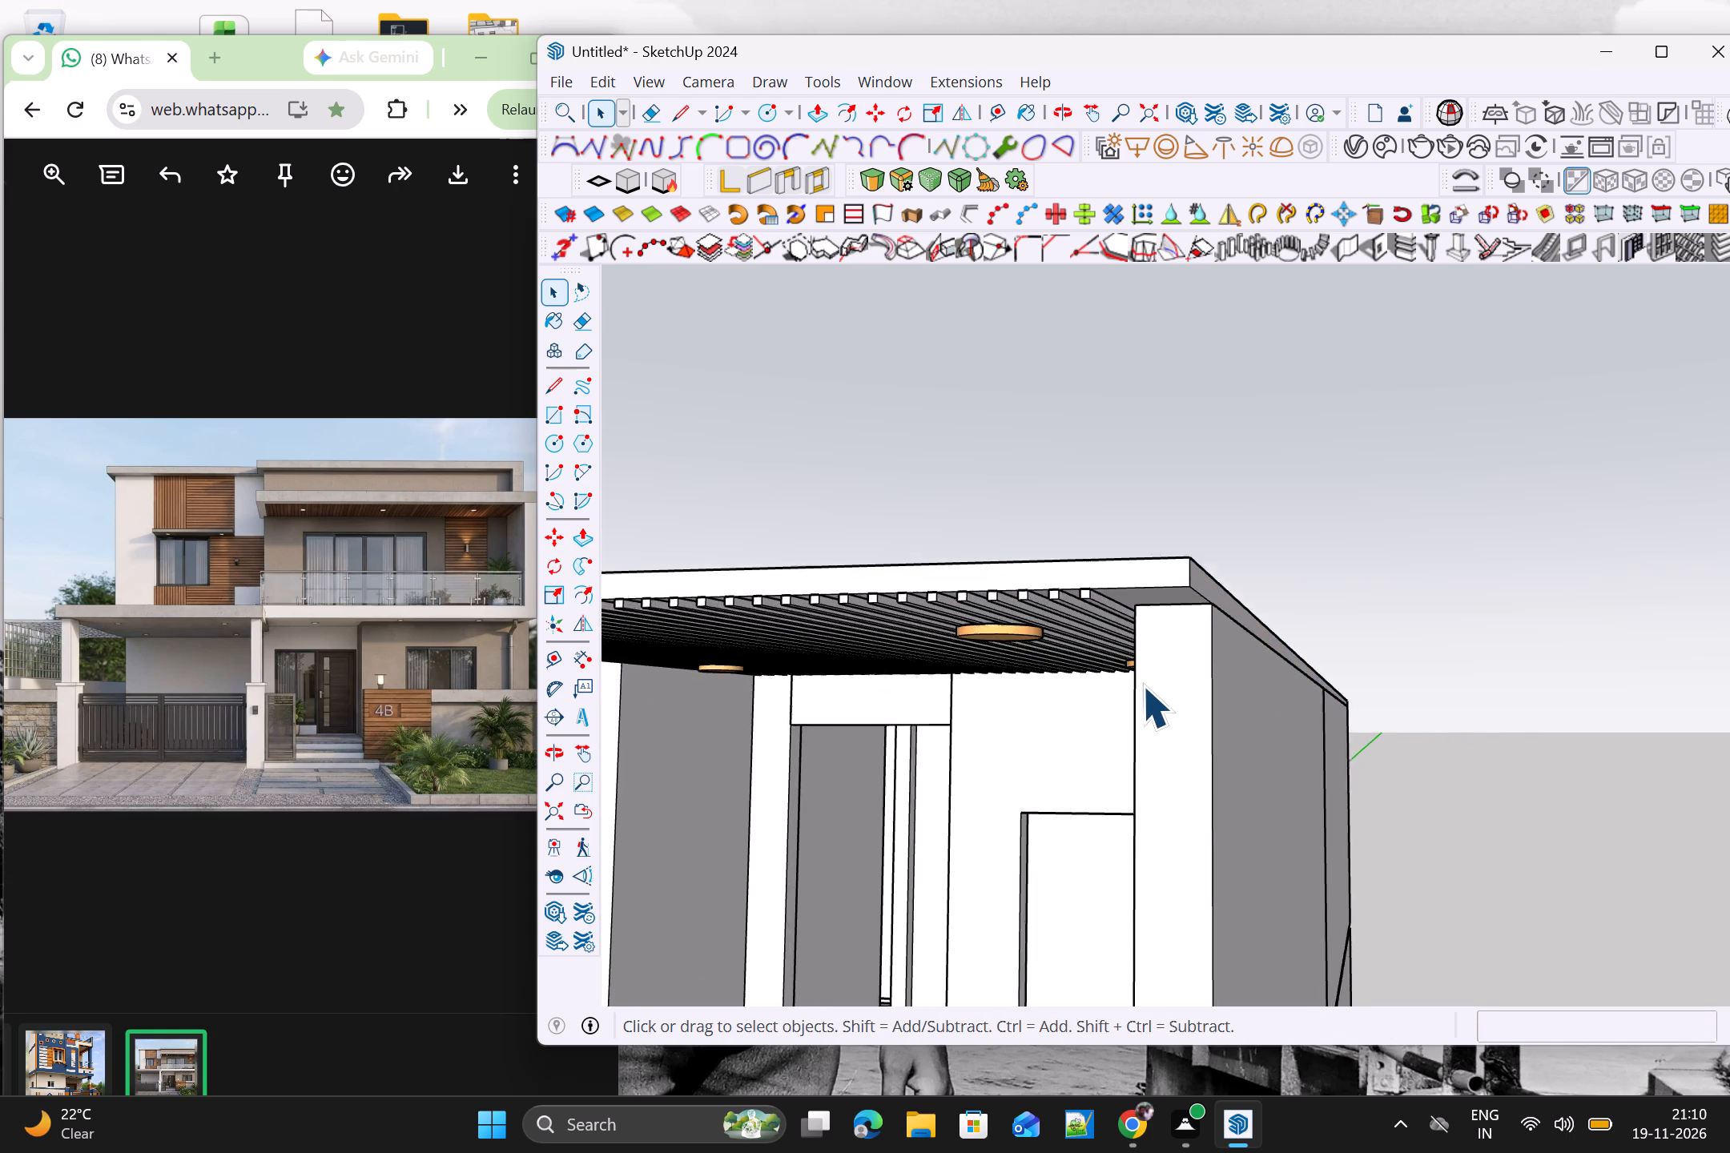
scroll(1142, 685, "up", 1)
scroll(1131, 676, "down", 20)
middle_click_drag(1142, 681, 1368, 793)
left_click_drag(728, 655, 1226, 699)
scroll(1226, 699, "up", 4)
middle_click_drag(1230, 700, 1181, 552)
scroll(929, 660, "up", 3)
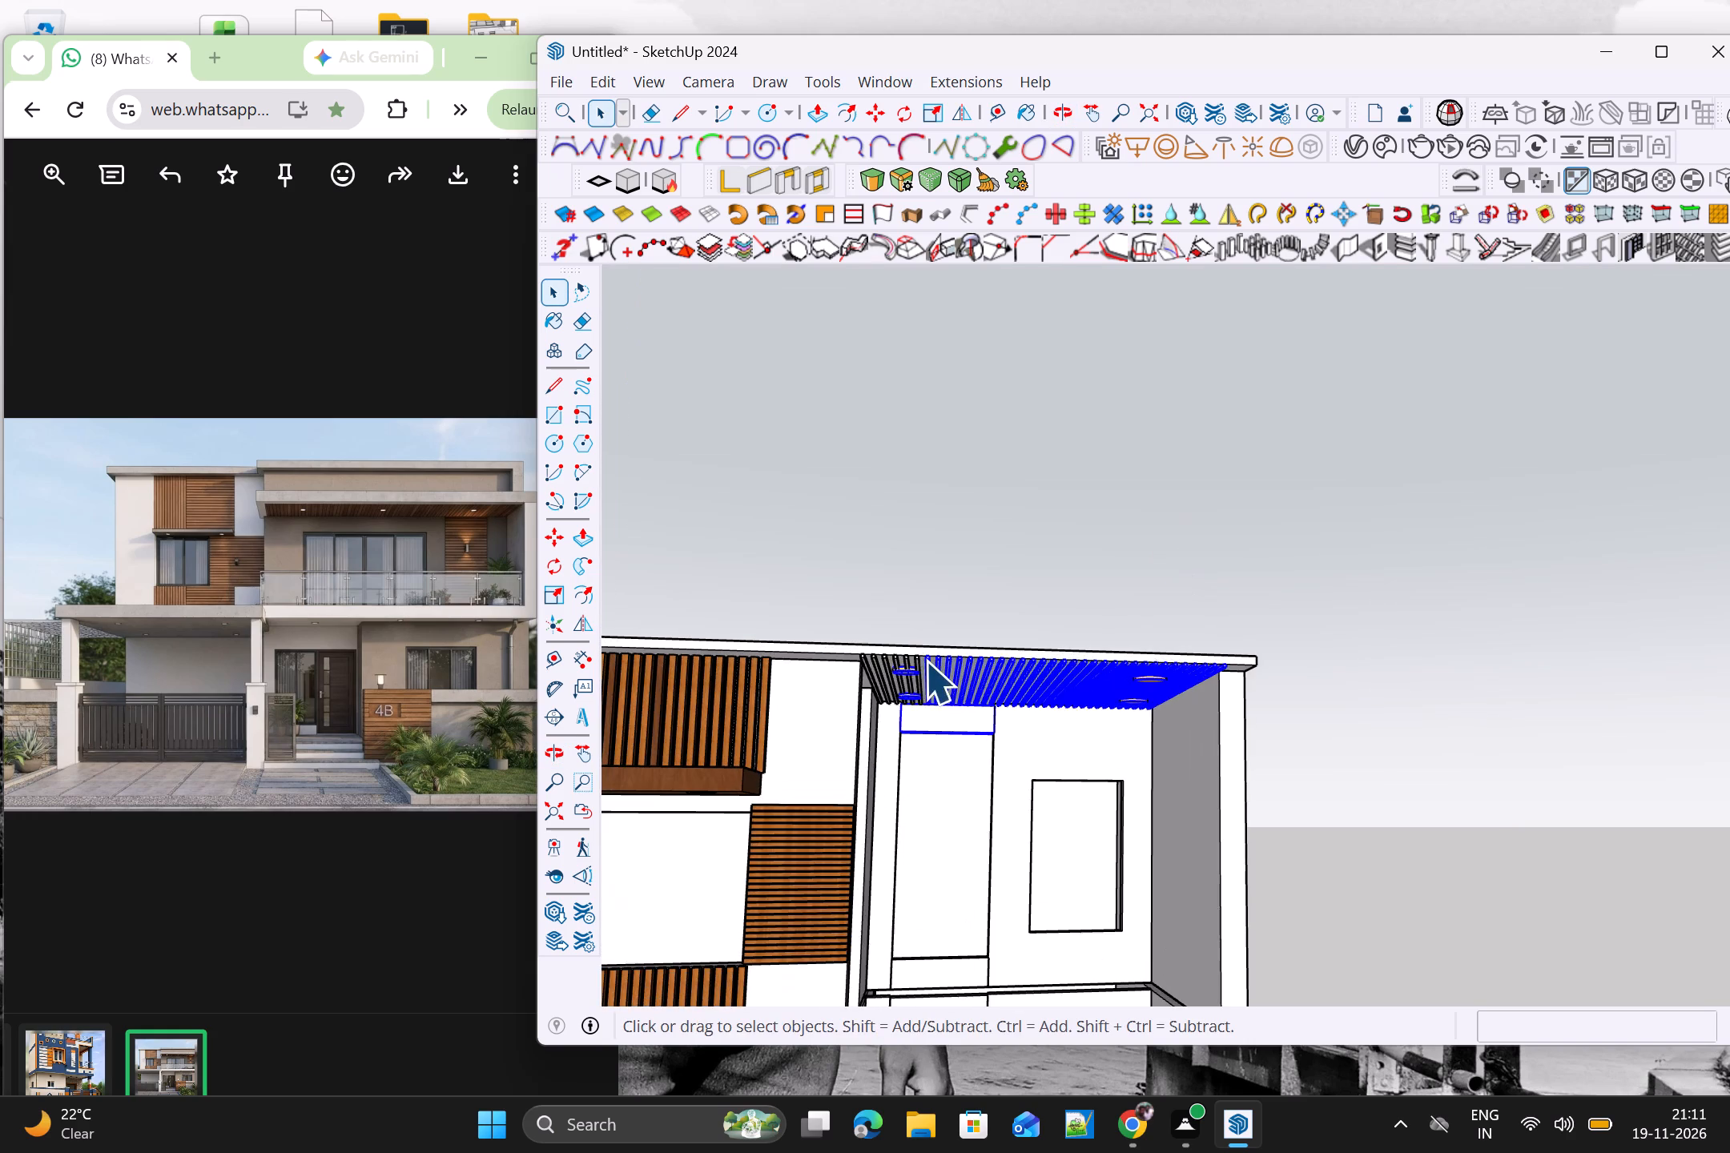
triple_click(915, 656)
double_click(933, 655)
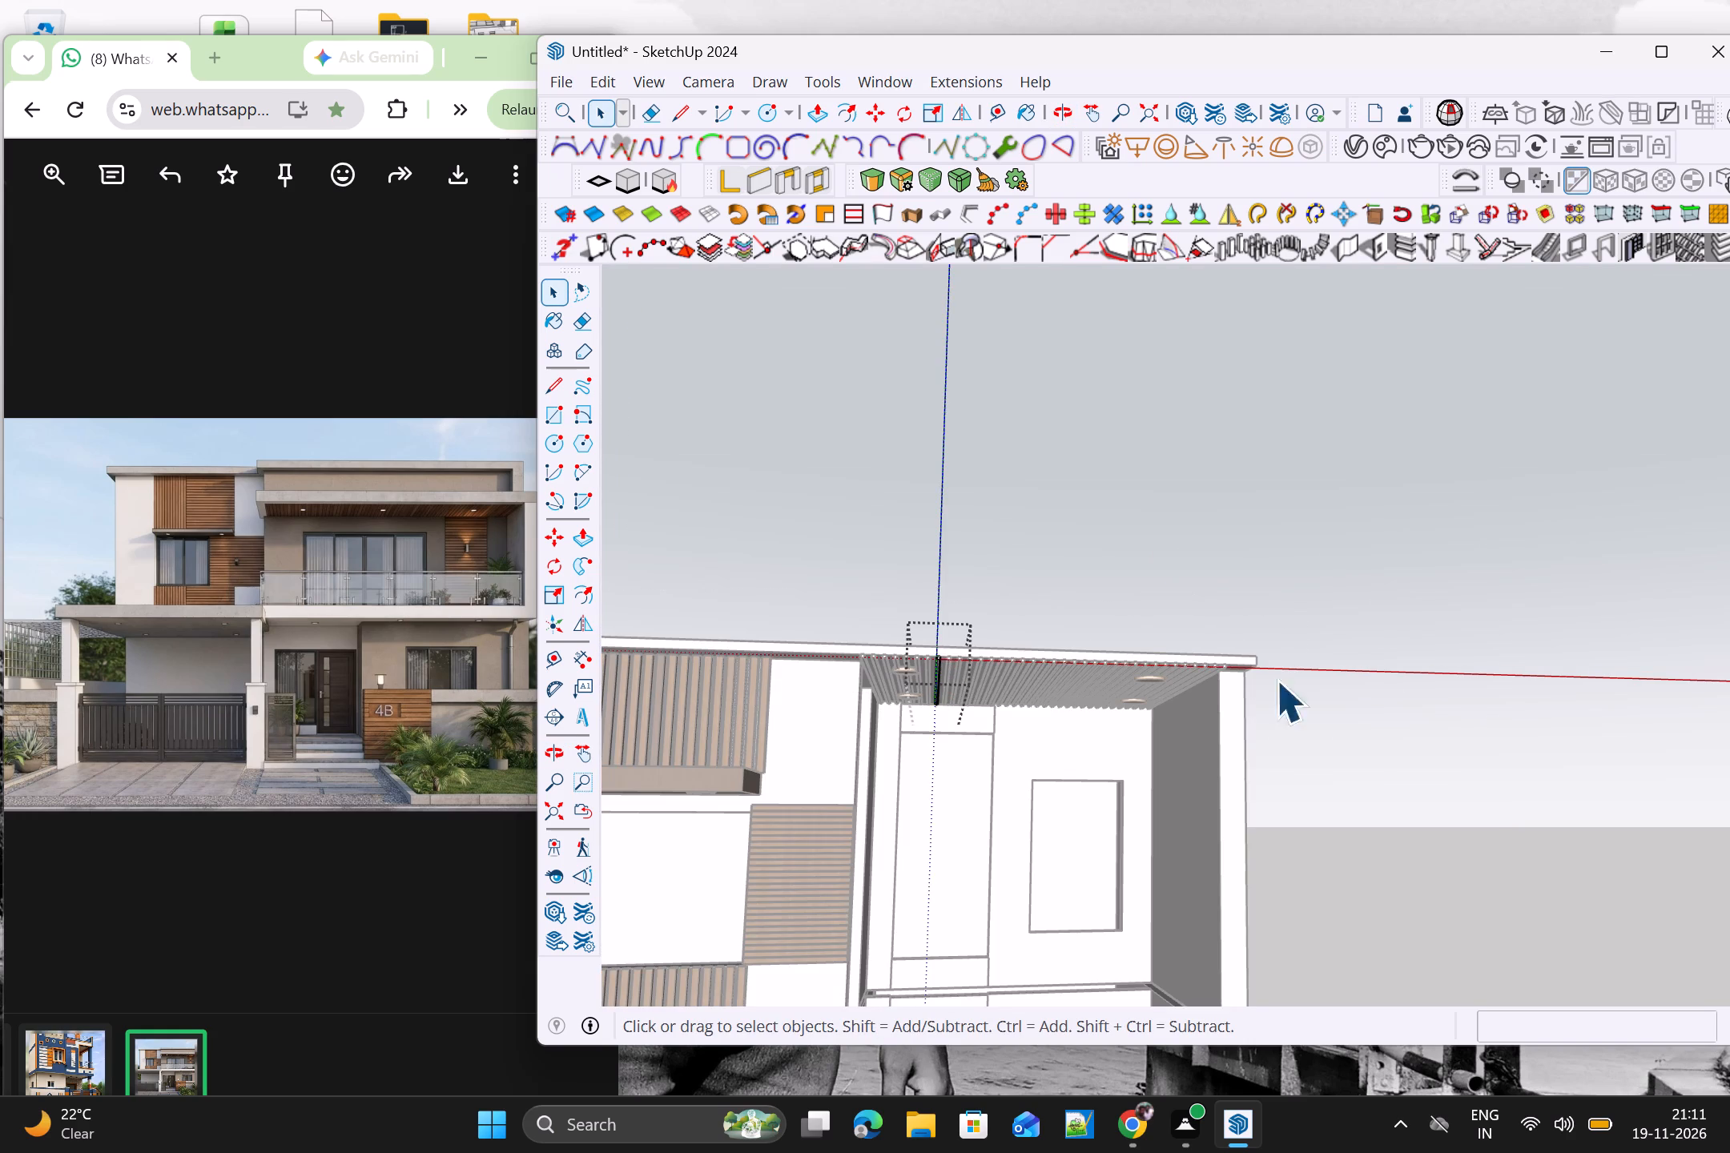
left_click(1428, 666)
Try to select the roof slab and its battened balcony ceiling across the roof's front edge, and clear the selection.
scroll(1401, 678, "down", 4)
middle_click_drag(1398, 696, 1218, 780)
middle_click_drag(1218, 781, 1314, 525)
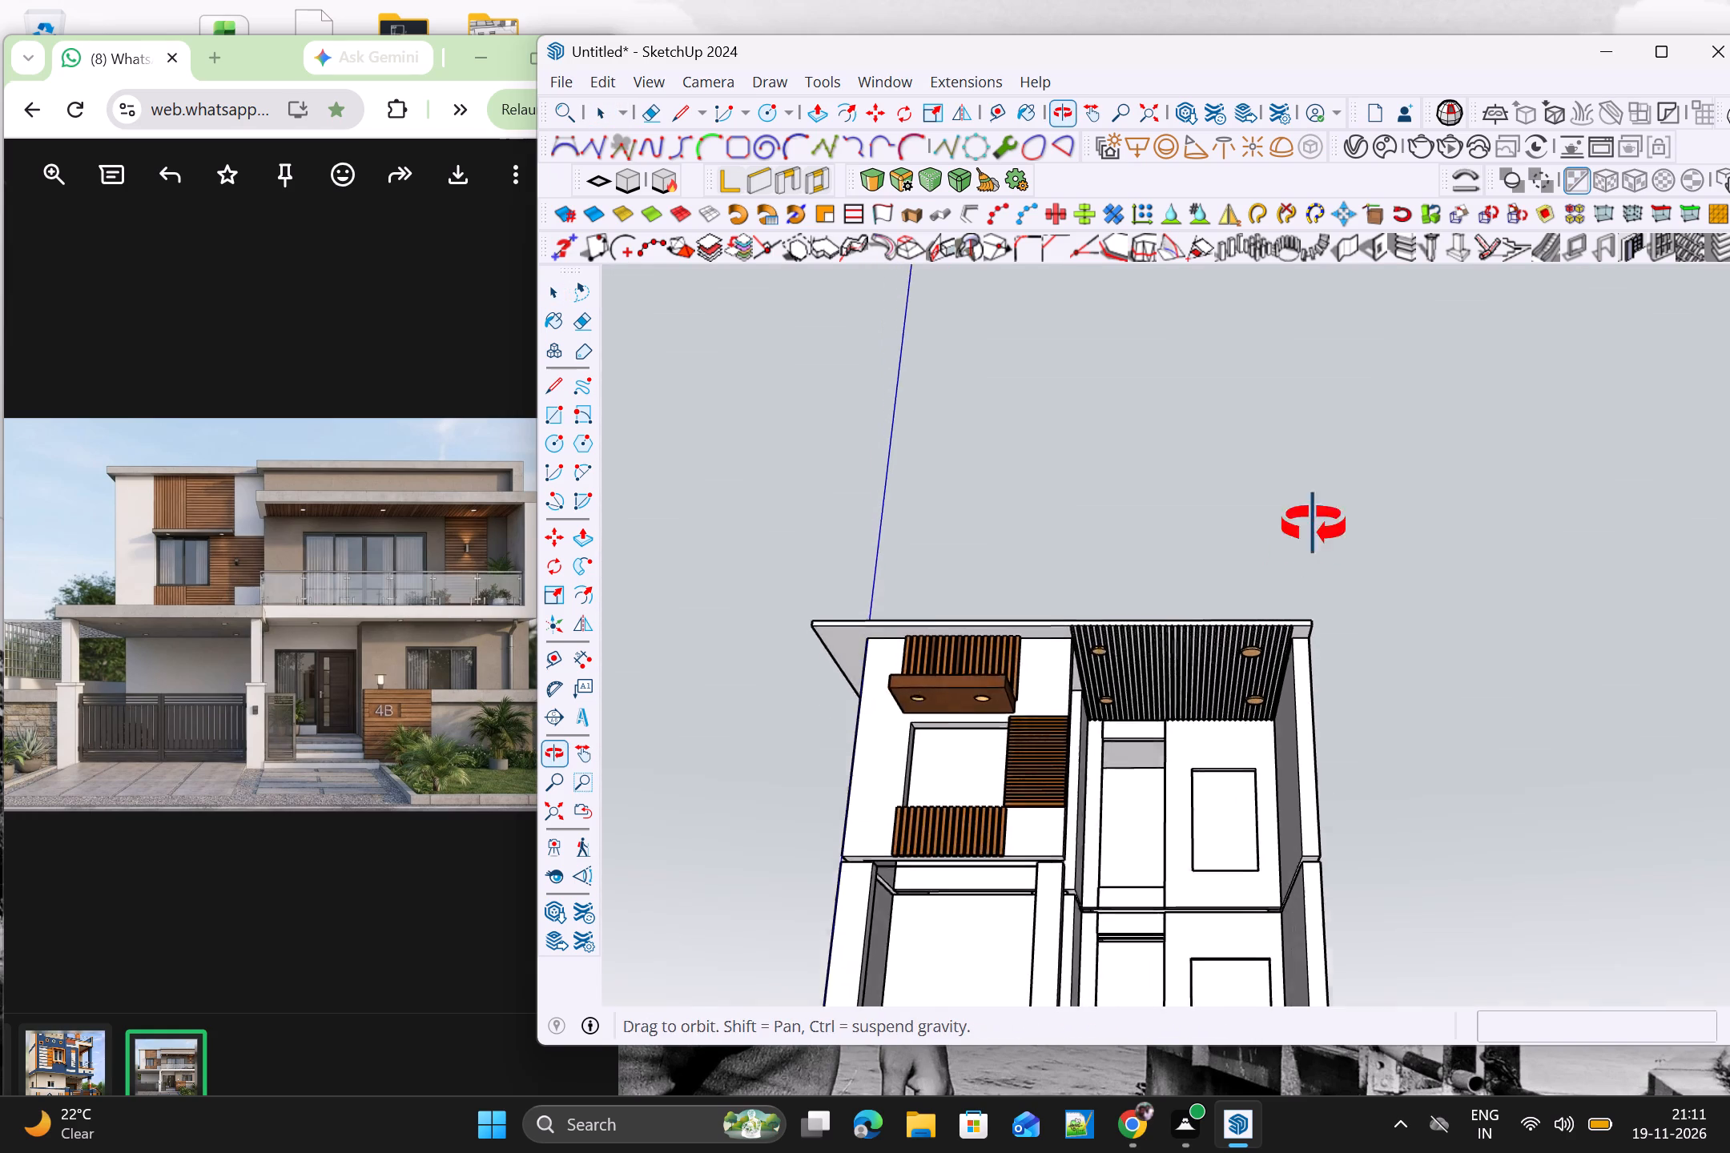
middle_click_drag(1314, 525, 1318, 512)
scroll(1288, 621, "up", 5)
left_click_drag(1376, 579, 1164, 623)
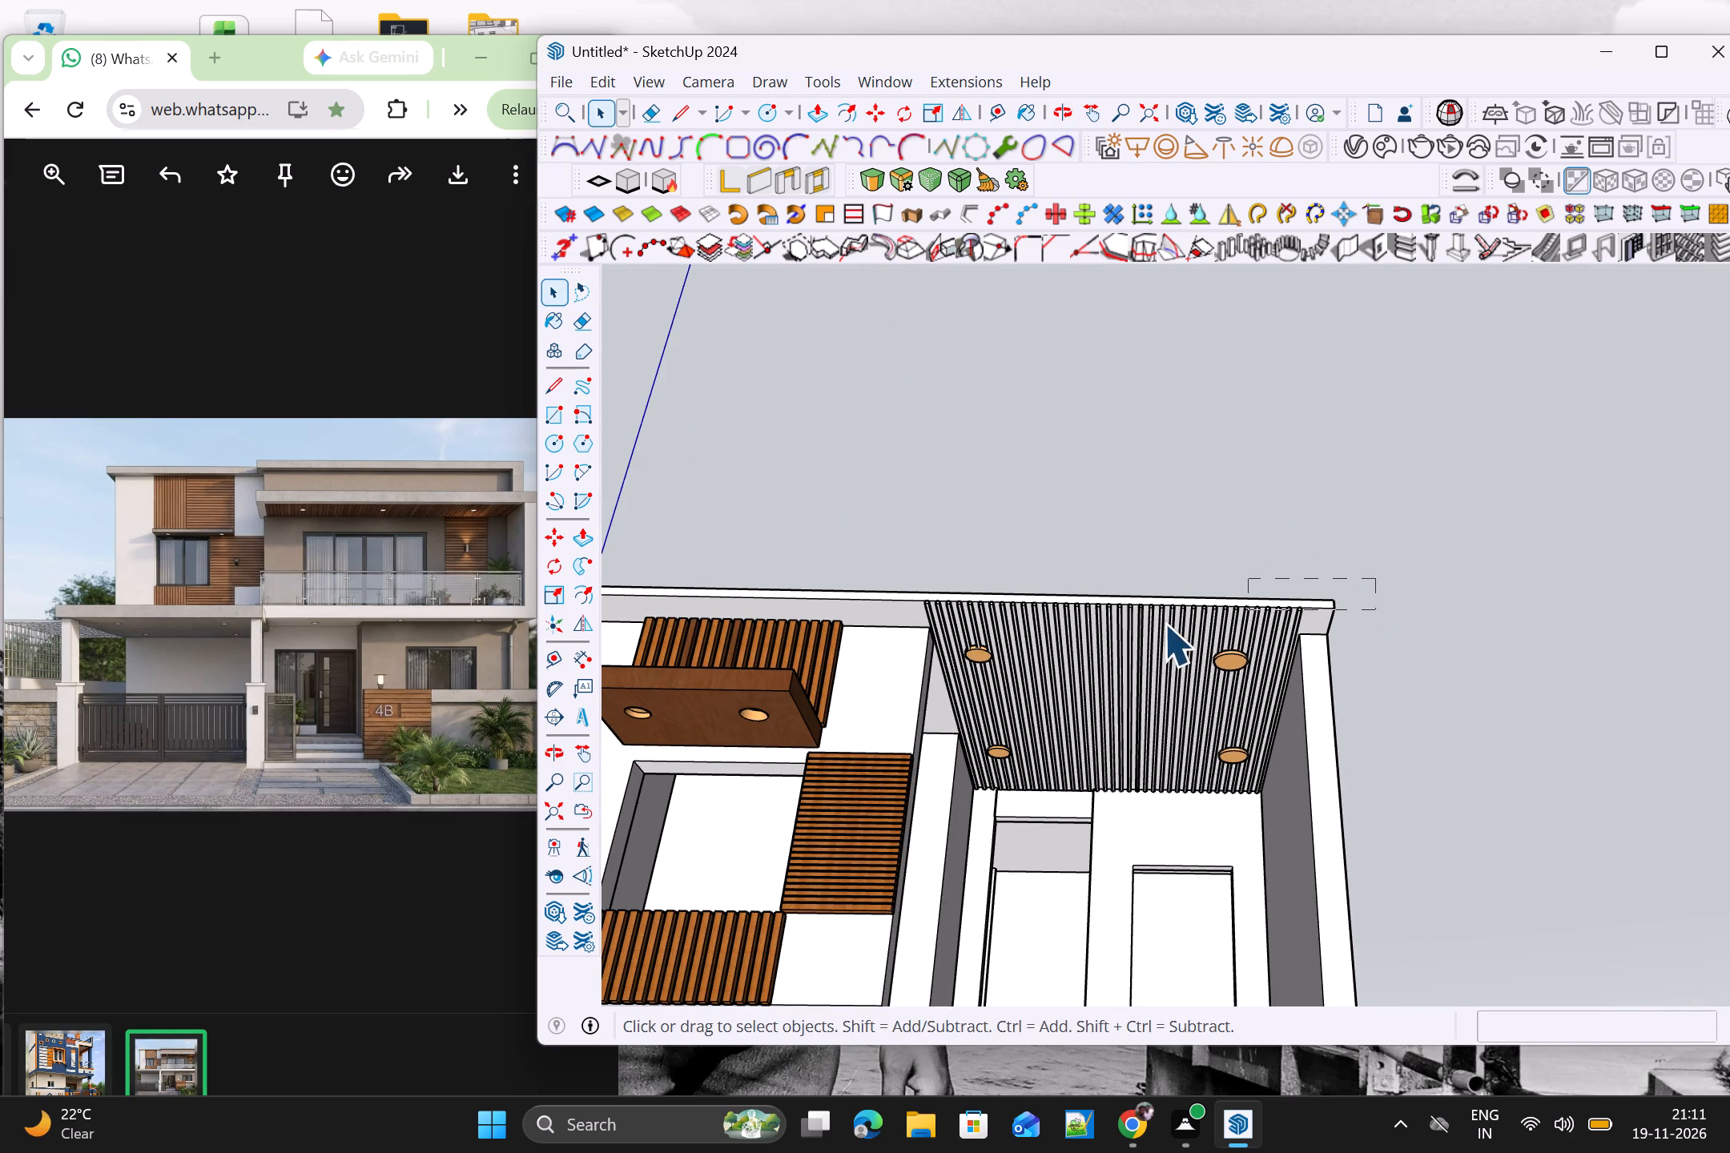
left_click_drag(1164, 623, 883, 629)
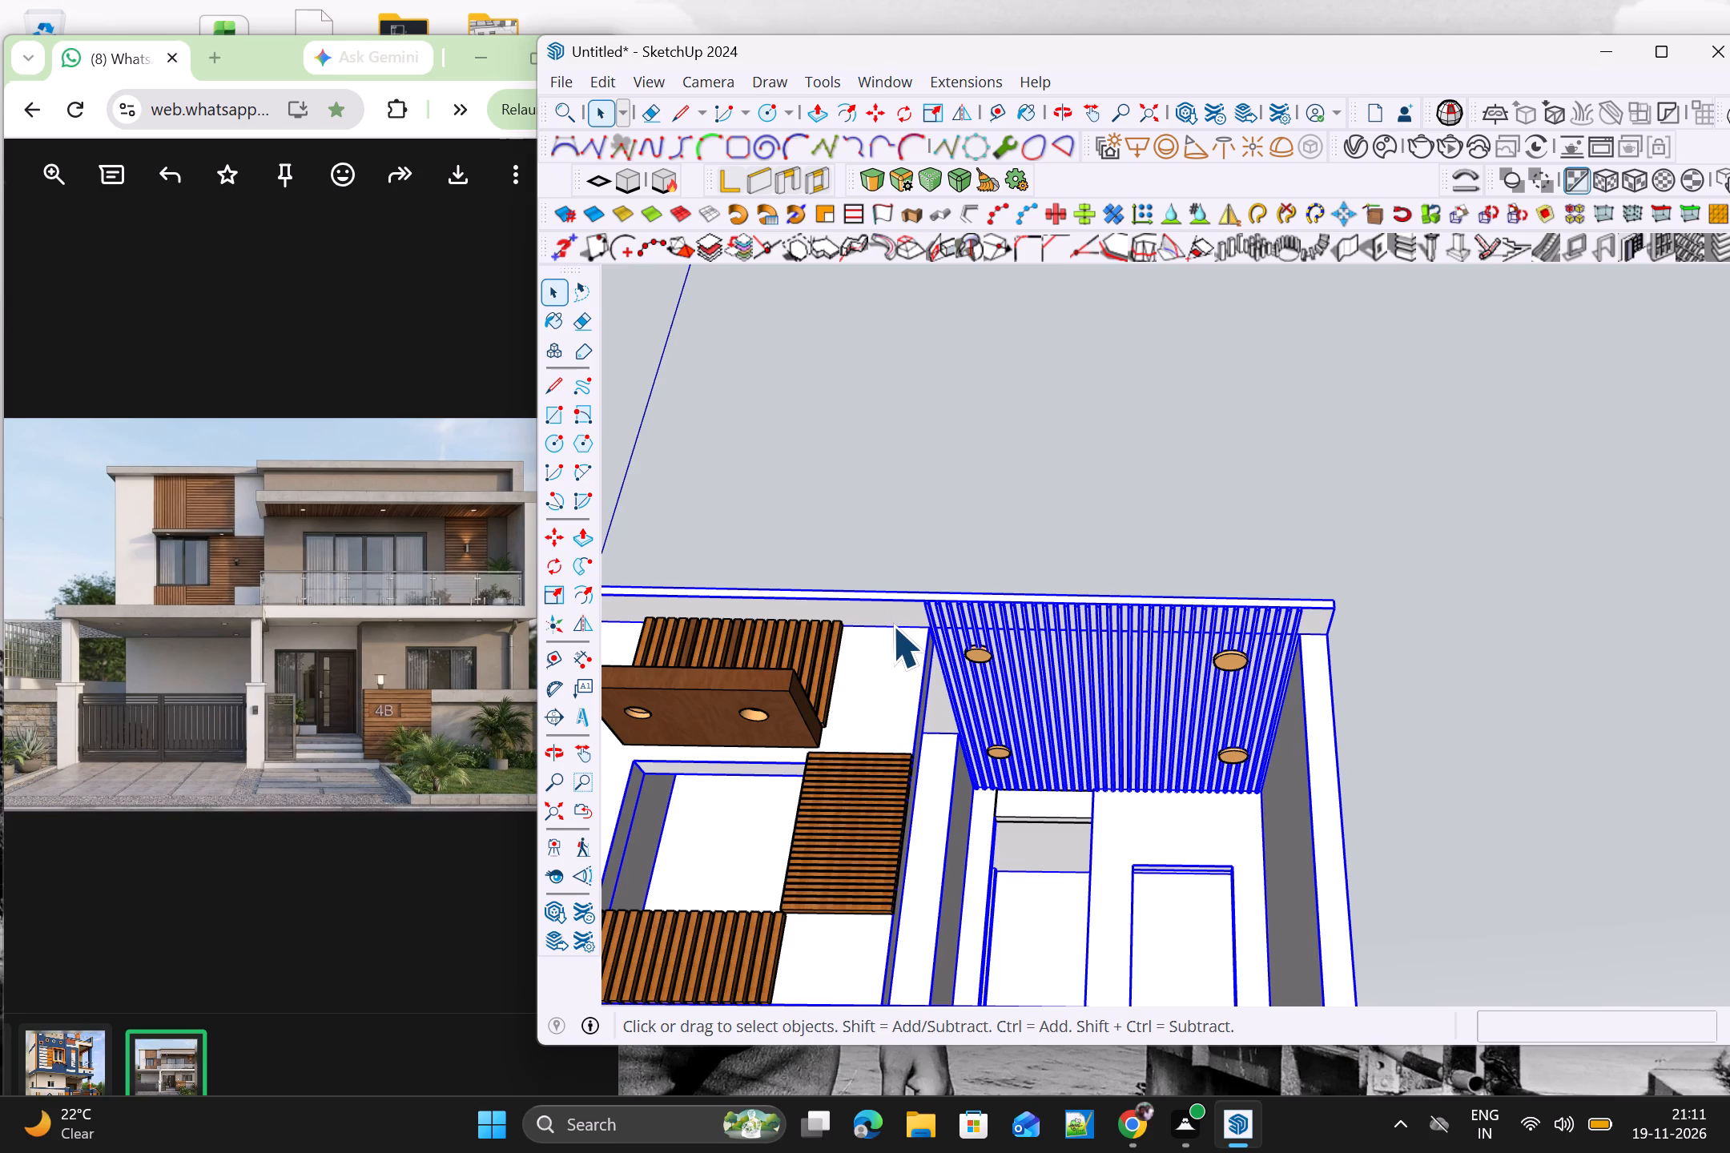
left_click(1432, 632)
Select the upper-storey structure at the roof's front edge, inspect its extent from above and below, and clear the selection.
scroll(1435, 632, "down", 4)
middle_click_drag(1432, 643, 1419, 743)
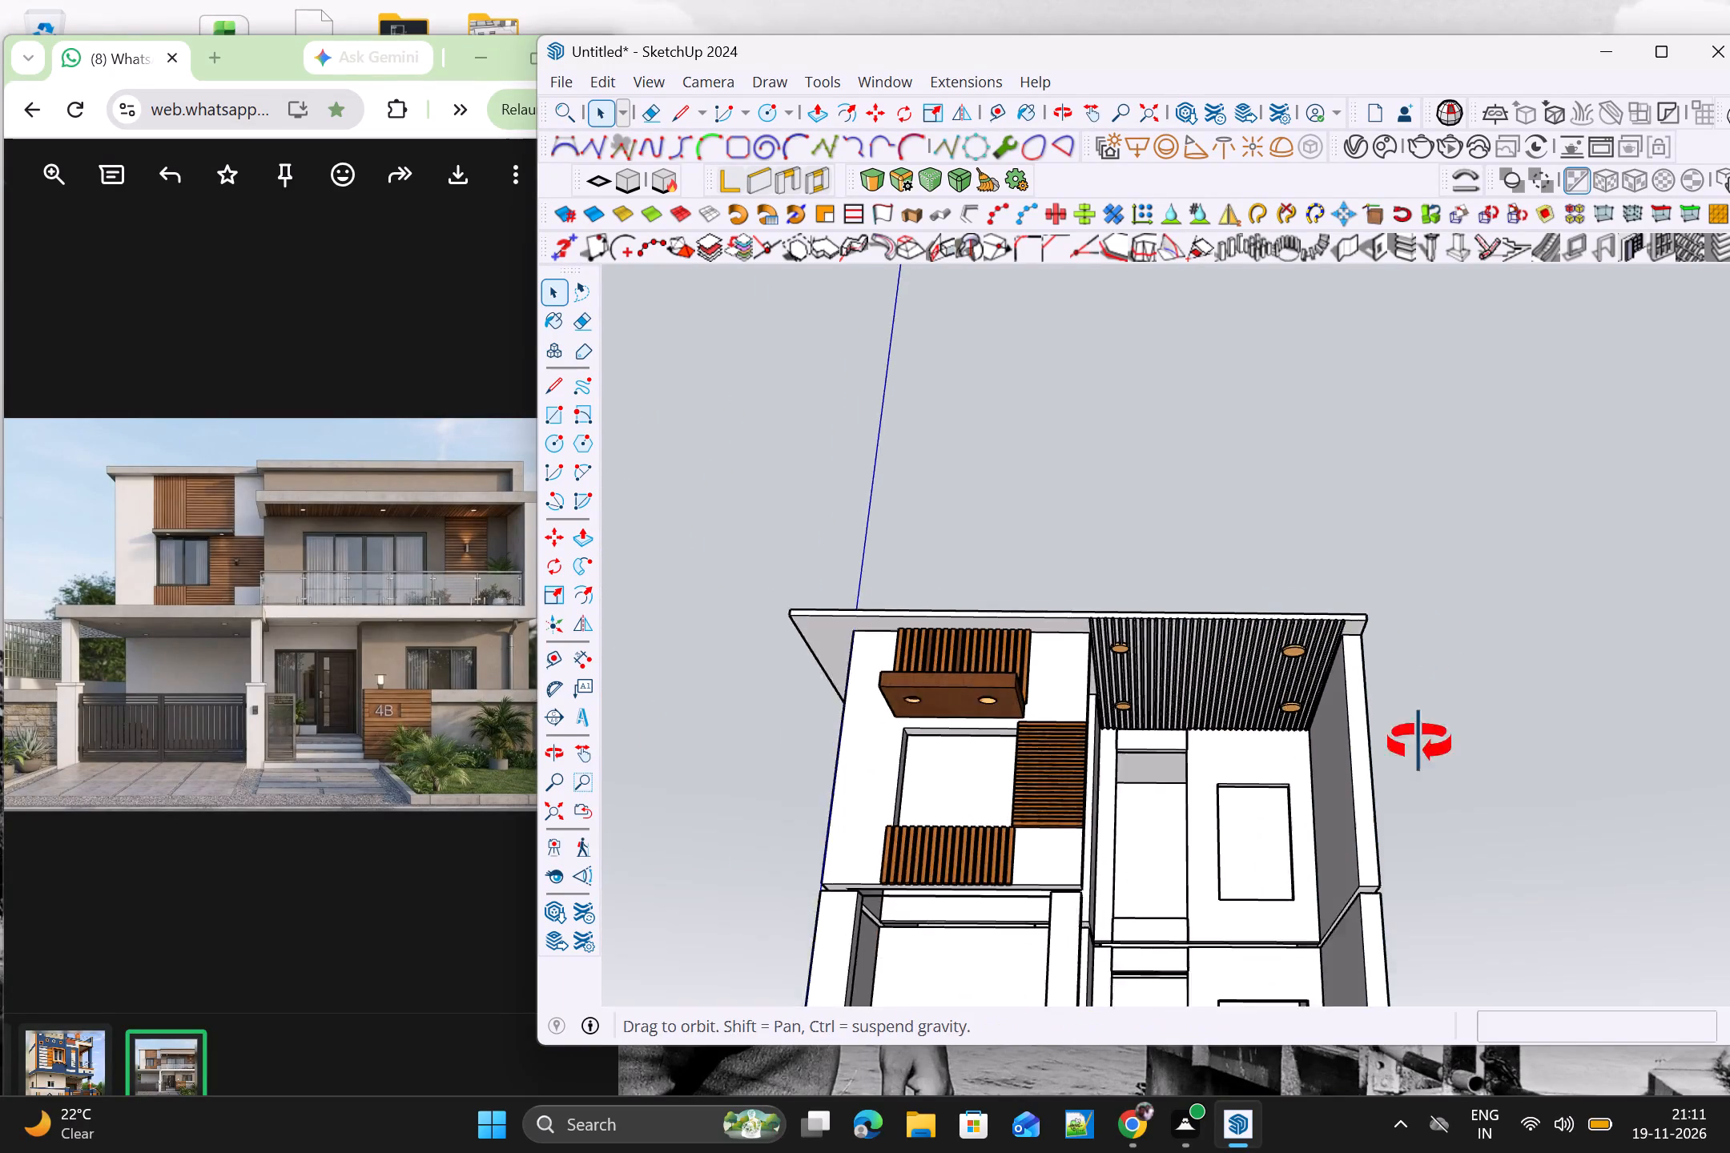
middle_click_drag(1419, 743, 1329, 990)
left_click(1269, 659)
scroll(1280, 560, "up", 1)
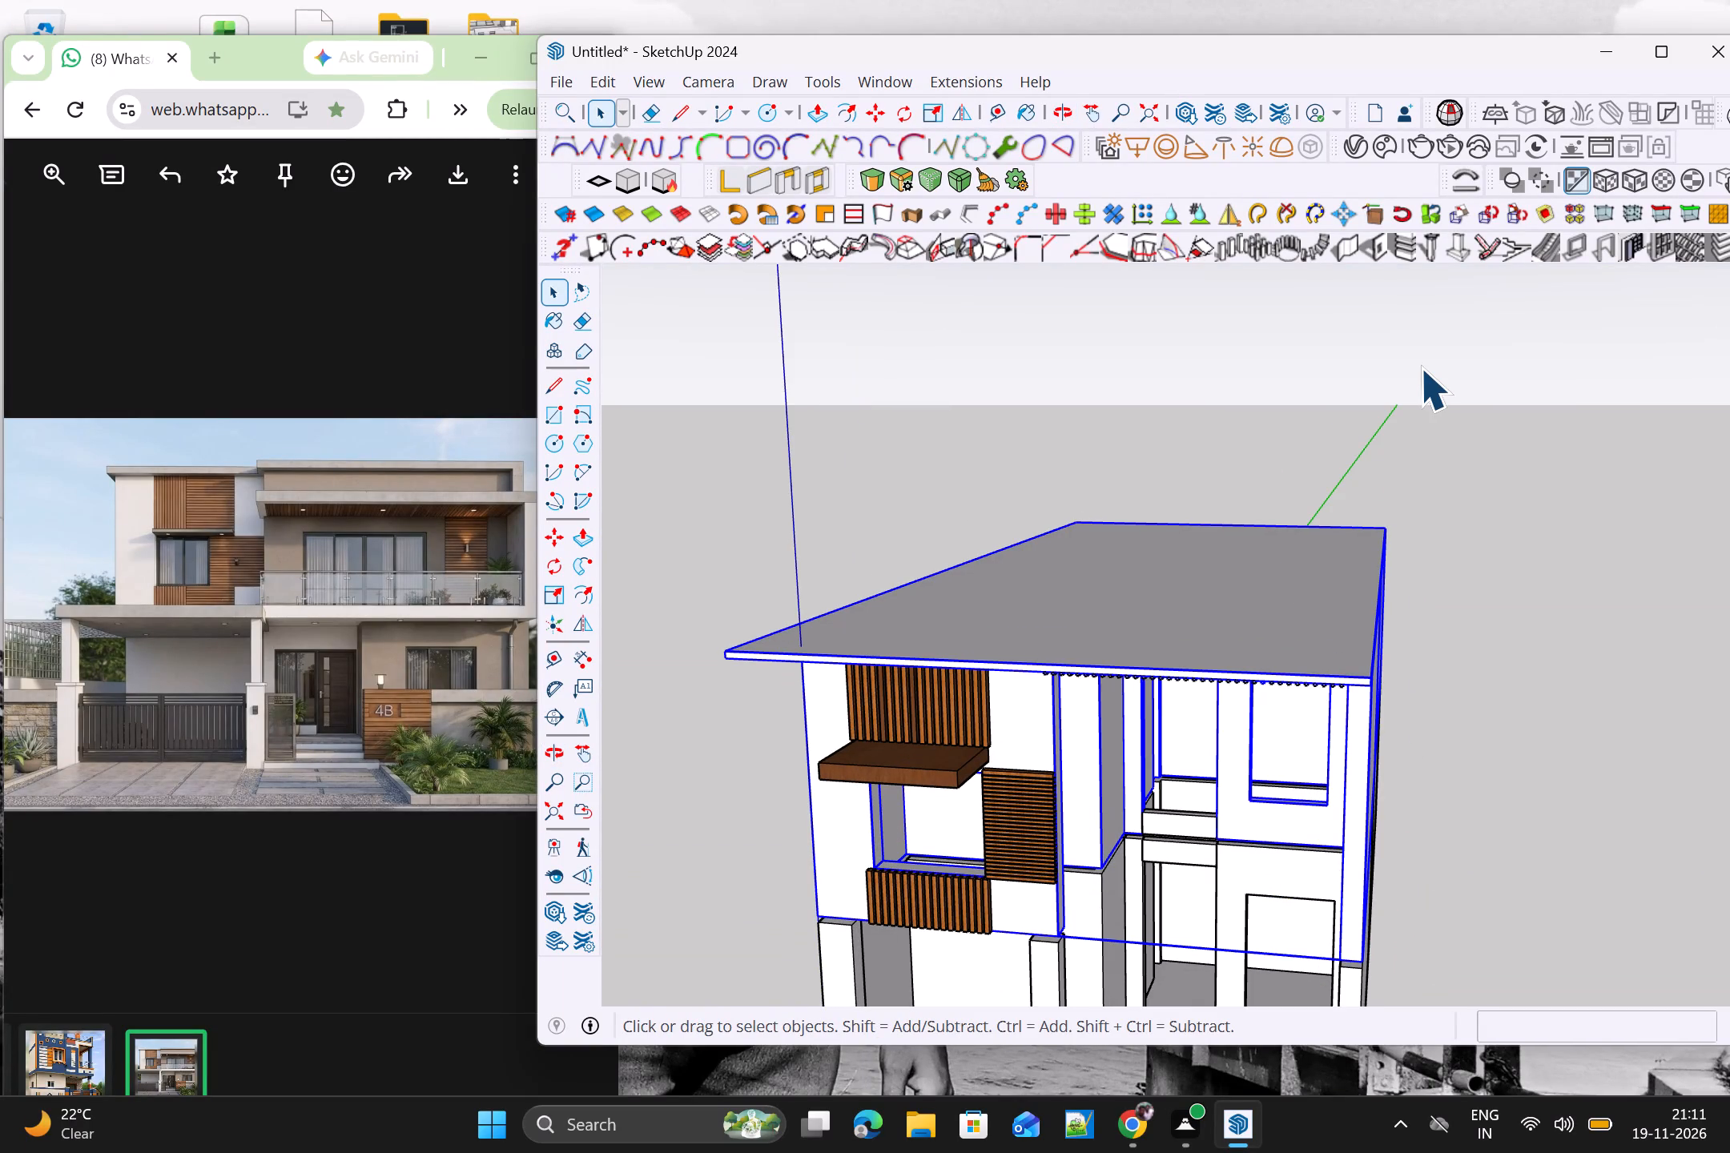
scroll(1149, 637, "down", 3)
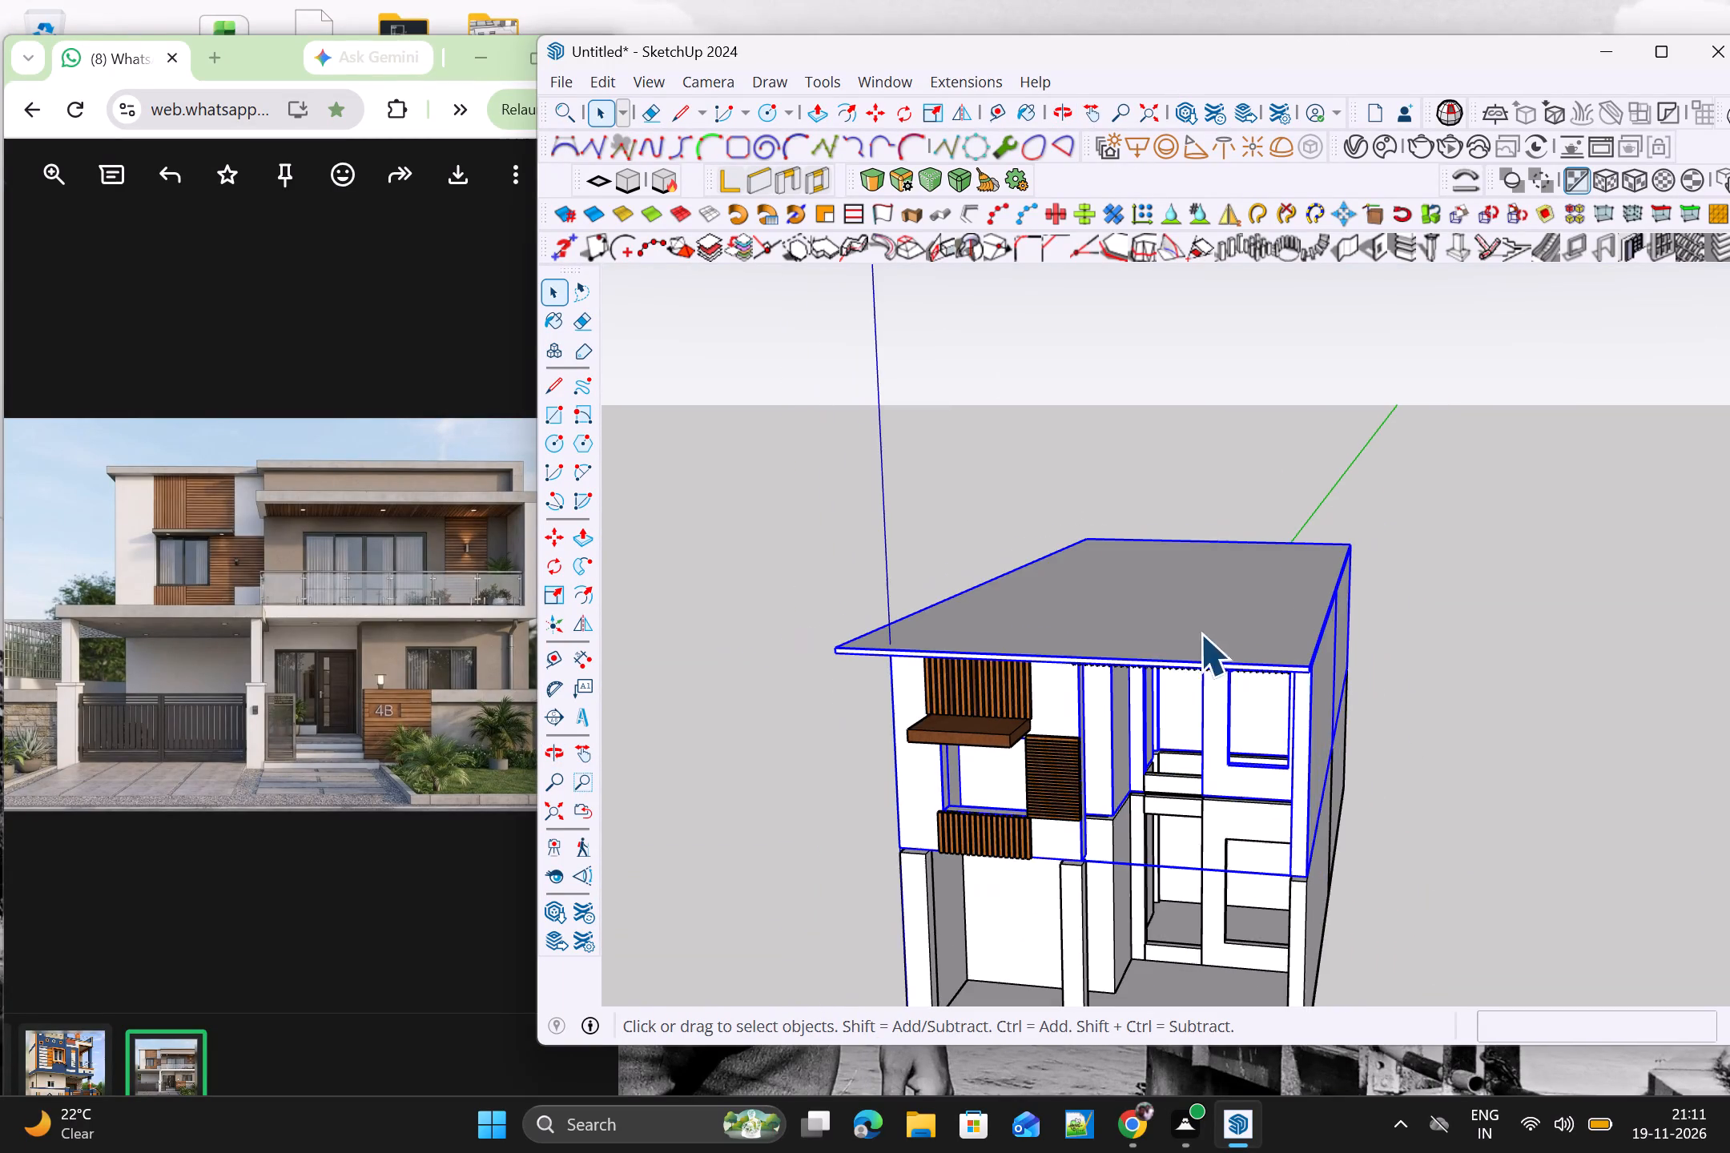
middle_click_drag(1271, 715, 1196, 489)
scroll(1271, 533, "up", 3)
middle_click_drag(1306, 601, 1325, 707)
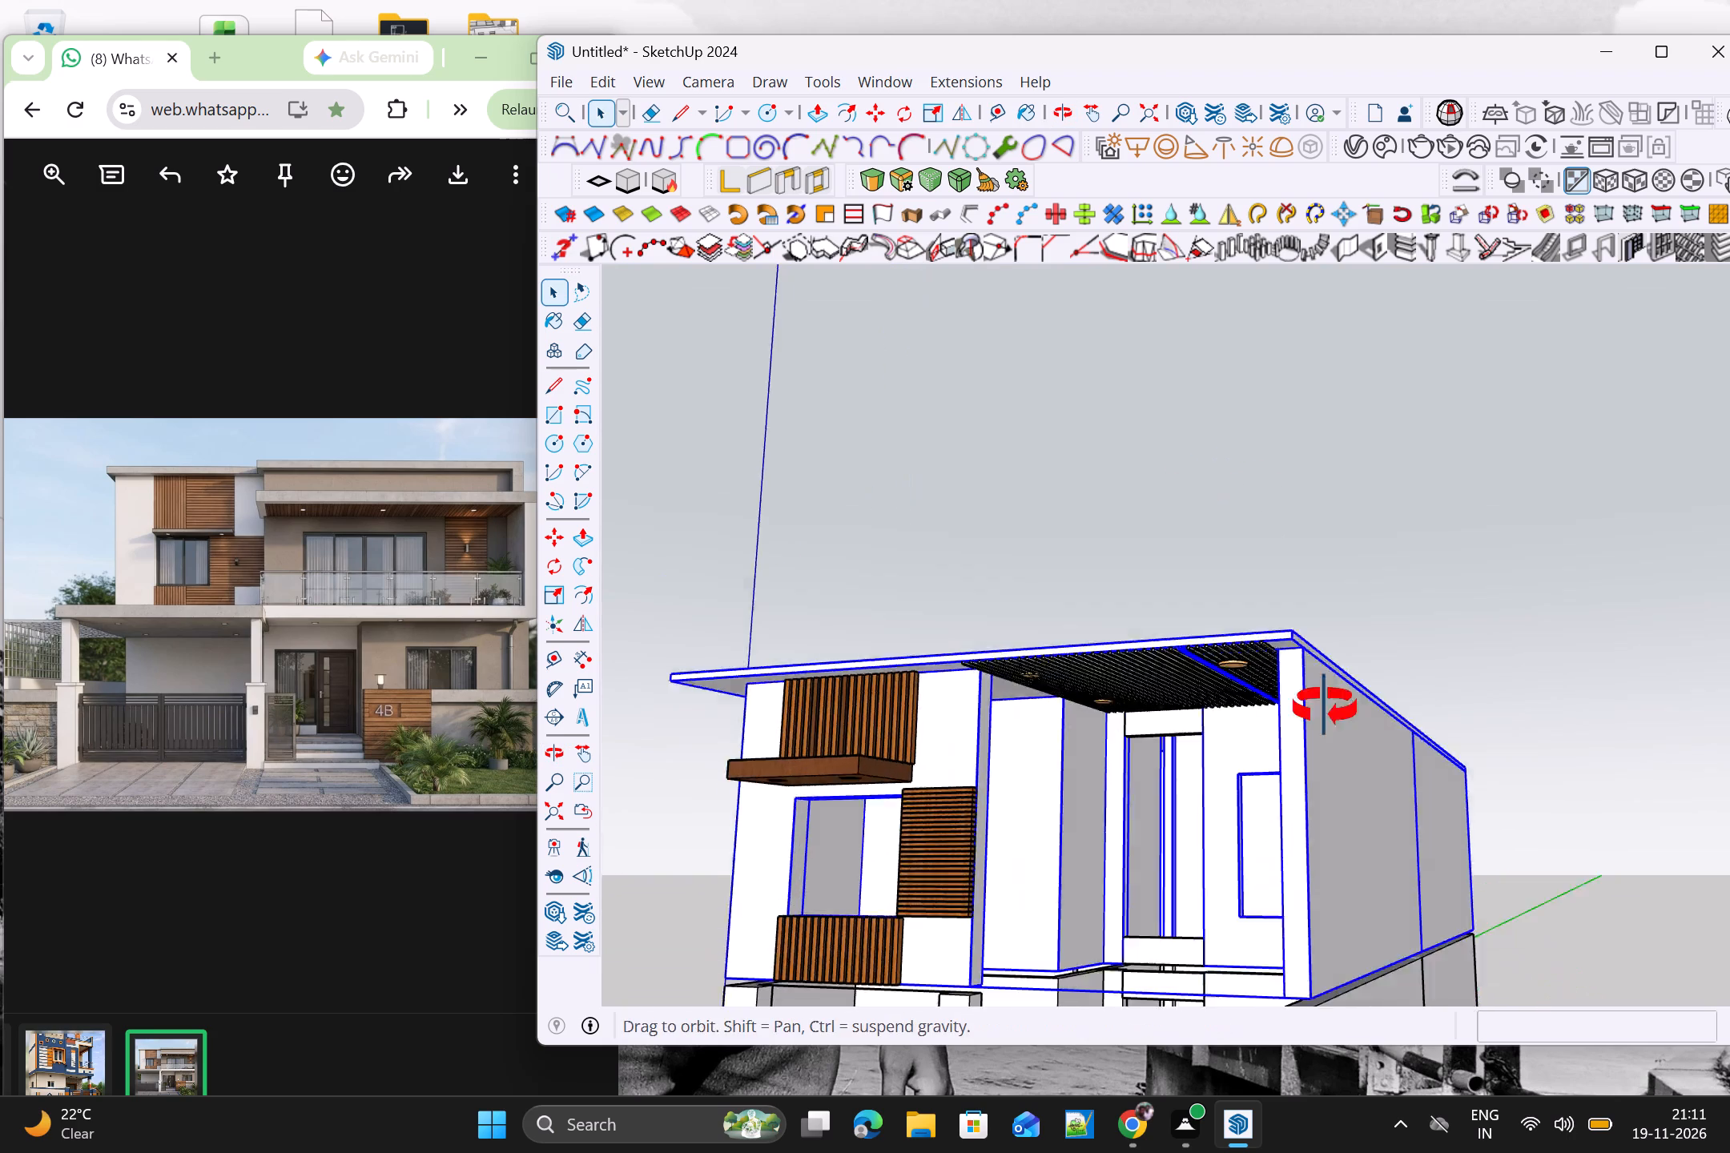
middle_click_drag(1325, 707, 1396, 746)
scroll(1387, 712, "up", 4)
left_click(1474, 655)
Select the roof slab and its balcony ceiling battens across the roof's front edge and make them one group.
scroll(1218, 692, "up", 1)
middle_click_drag(1218, 692, 1294, 542)
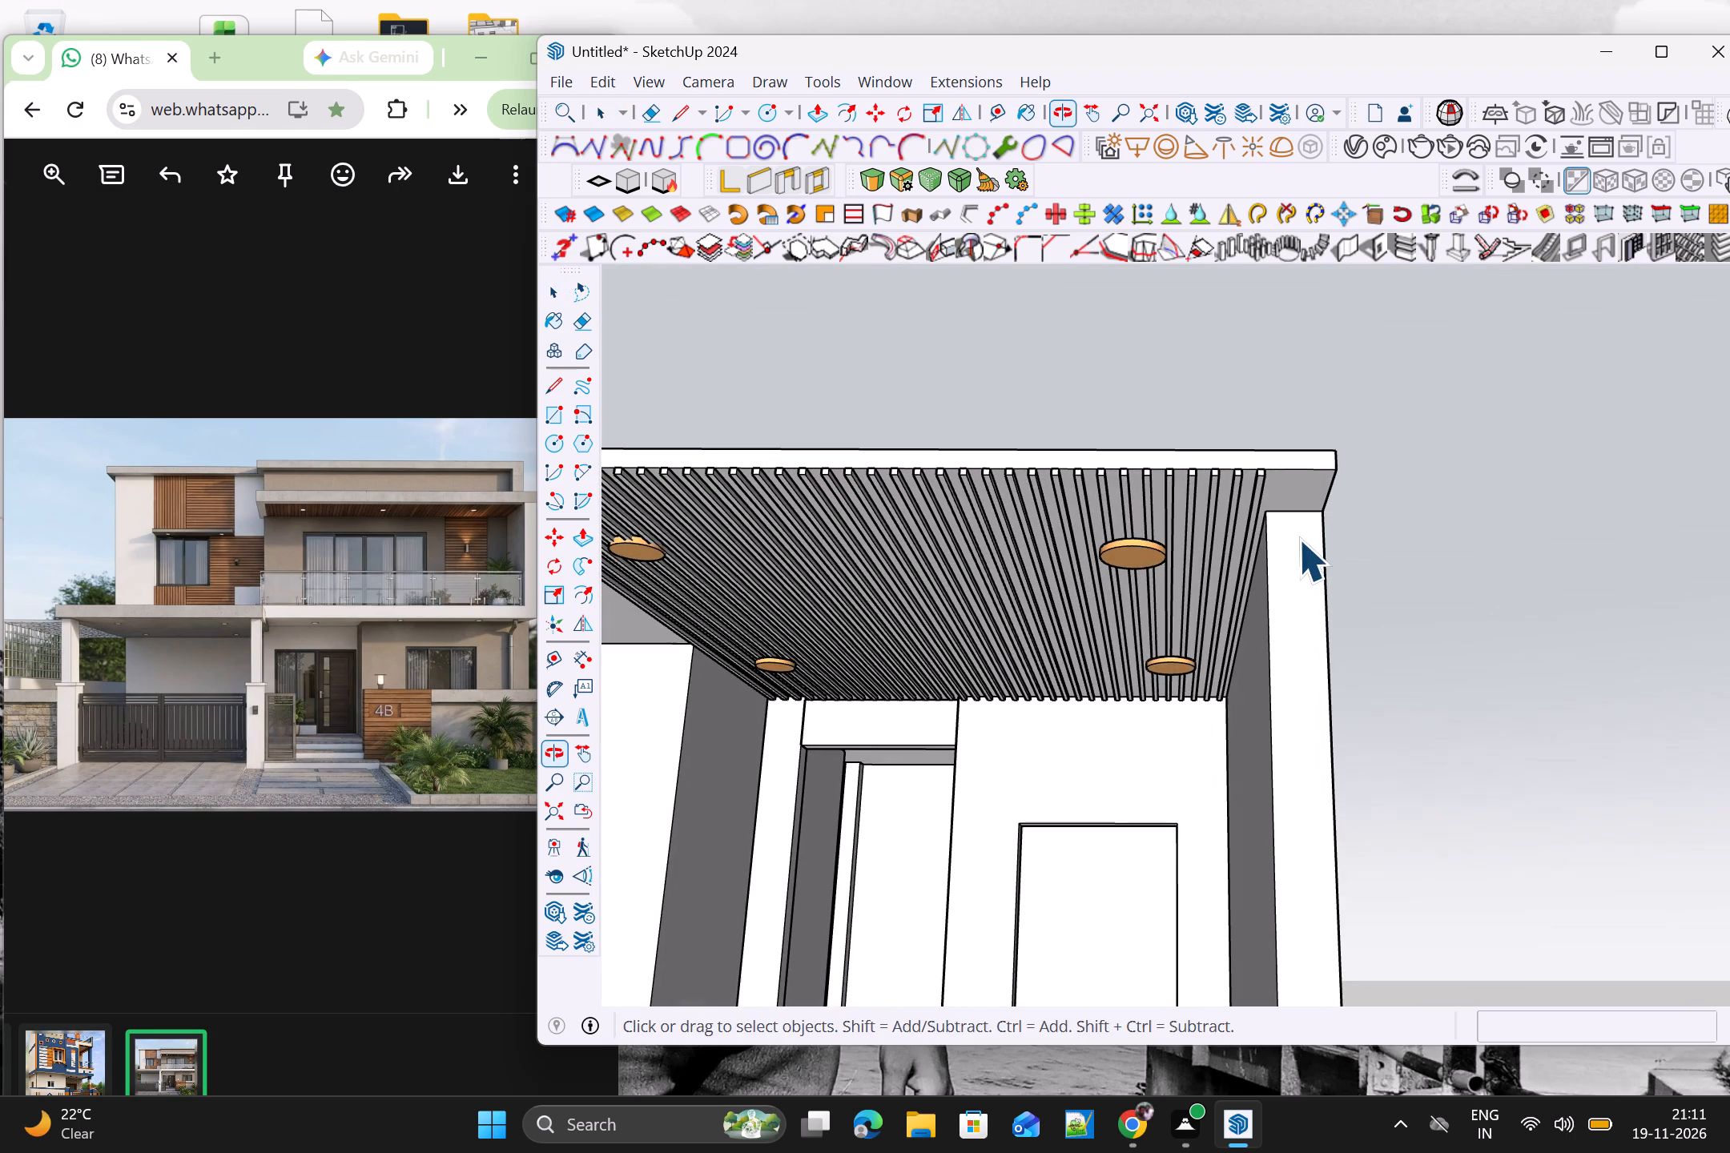
scroll(1345, 483, "down", 7)
left_click_drag(1398, 472, 1227, 488)
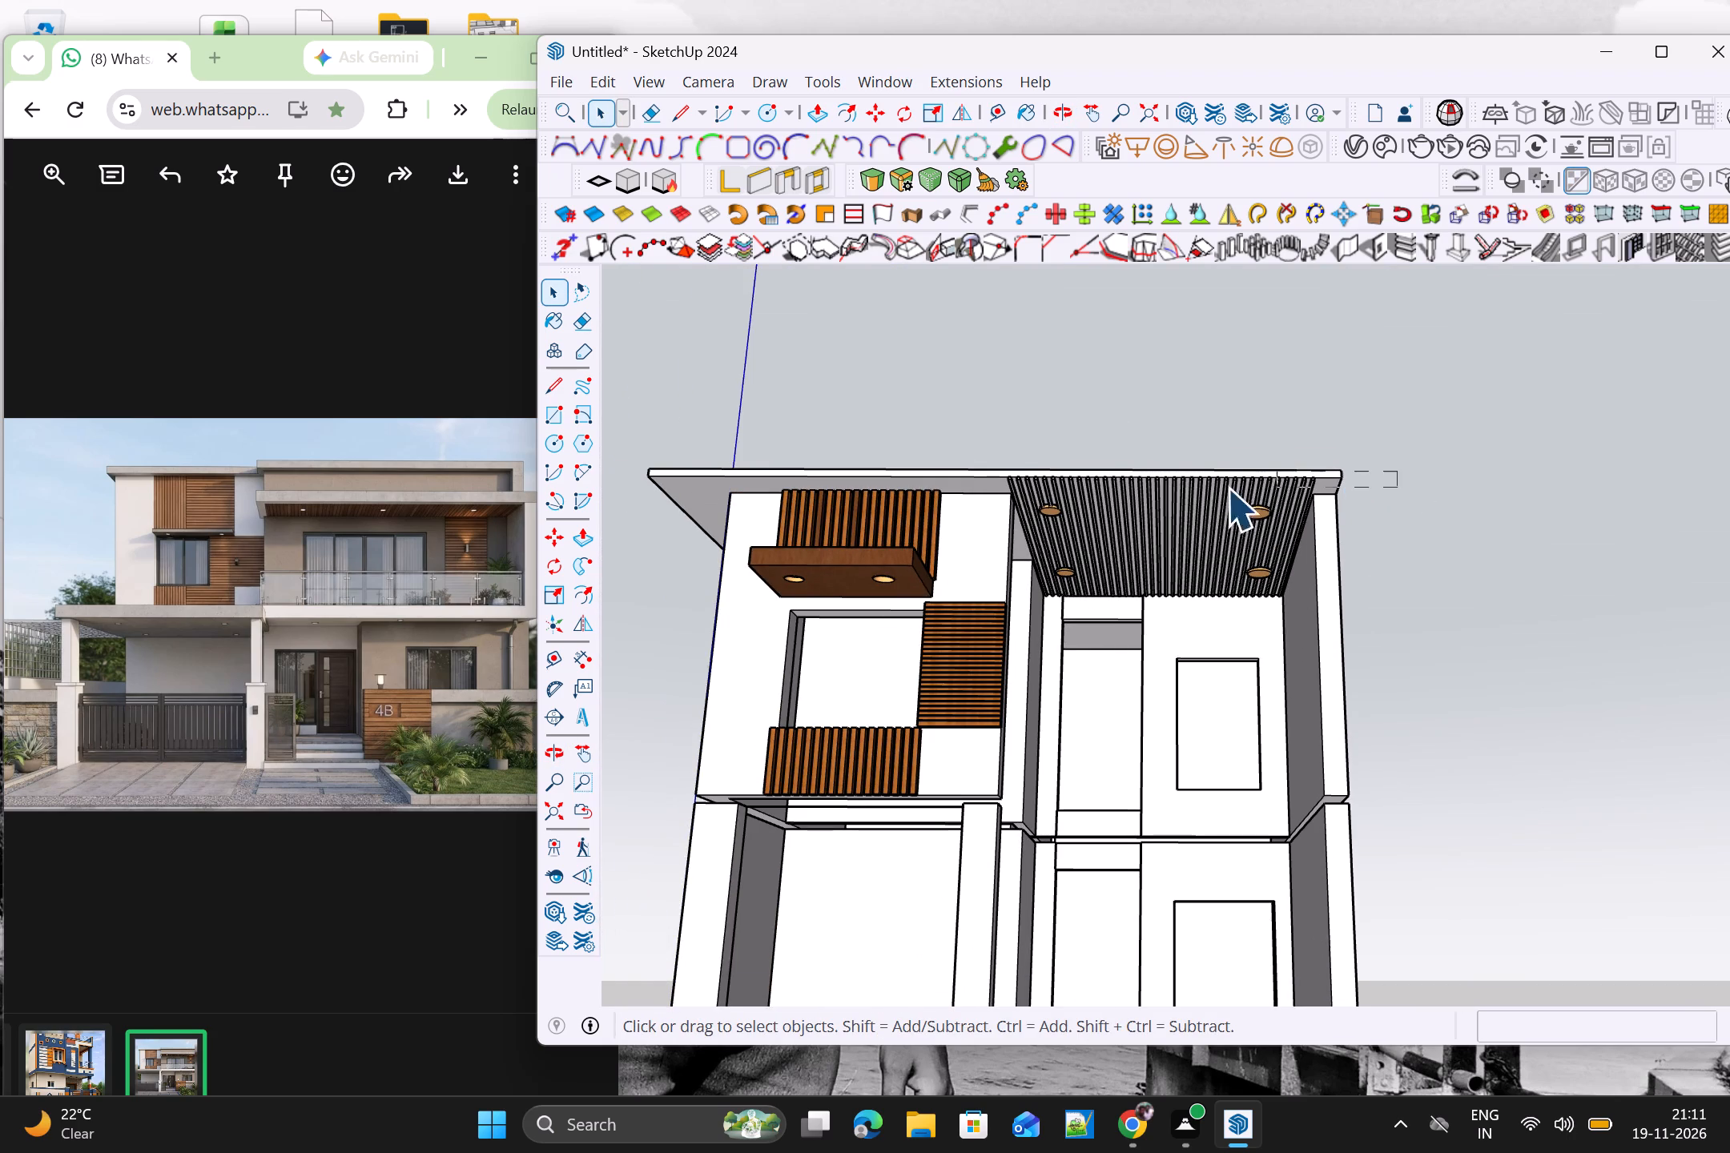
left_click_drag(1227, 488, 620, 487)
scroll(1005, 498, "up", 2)
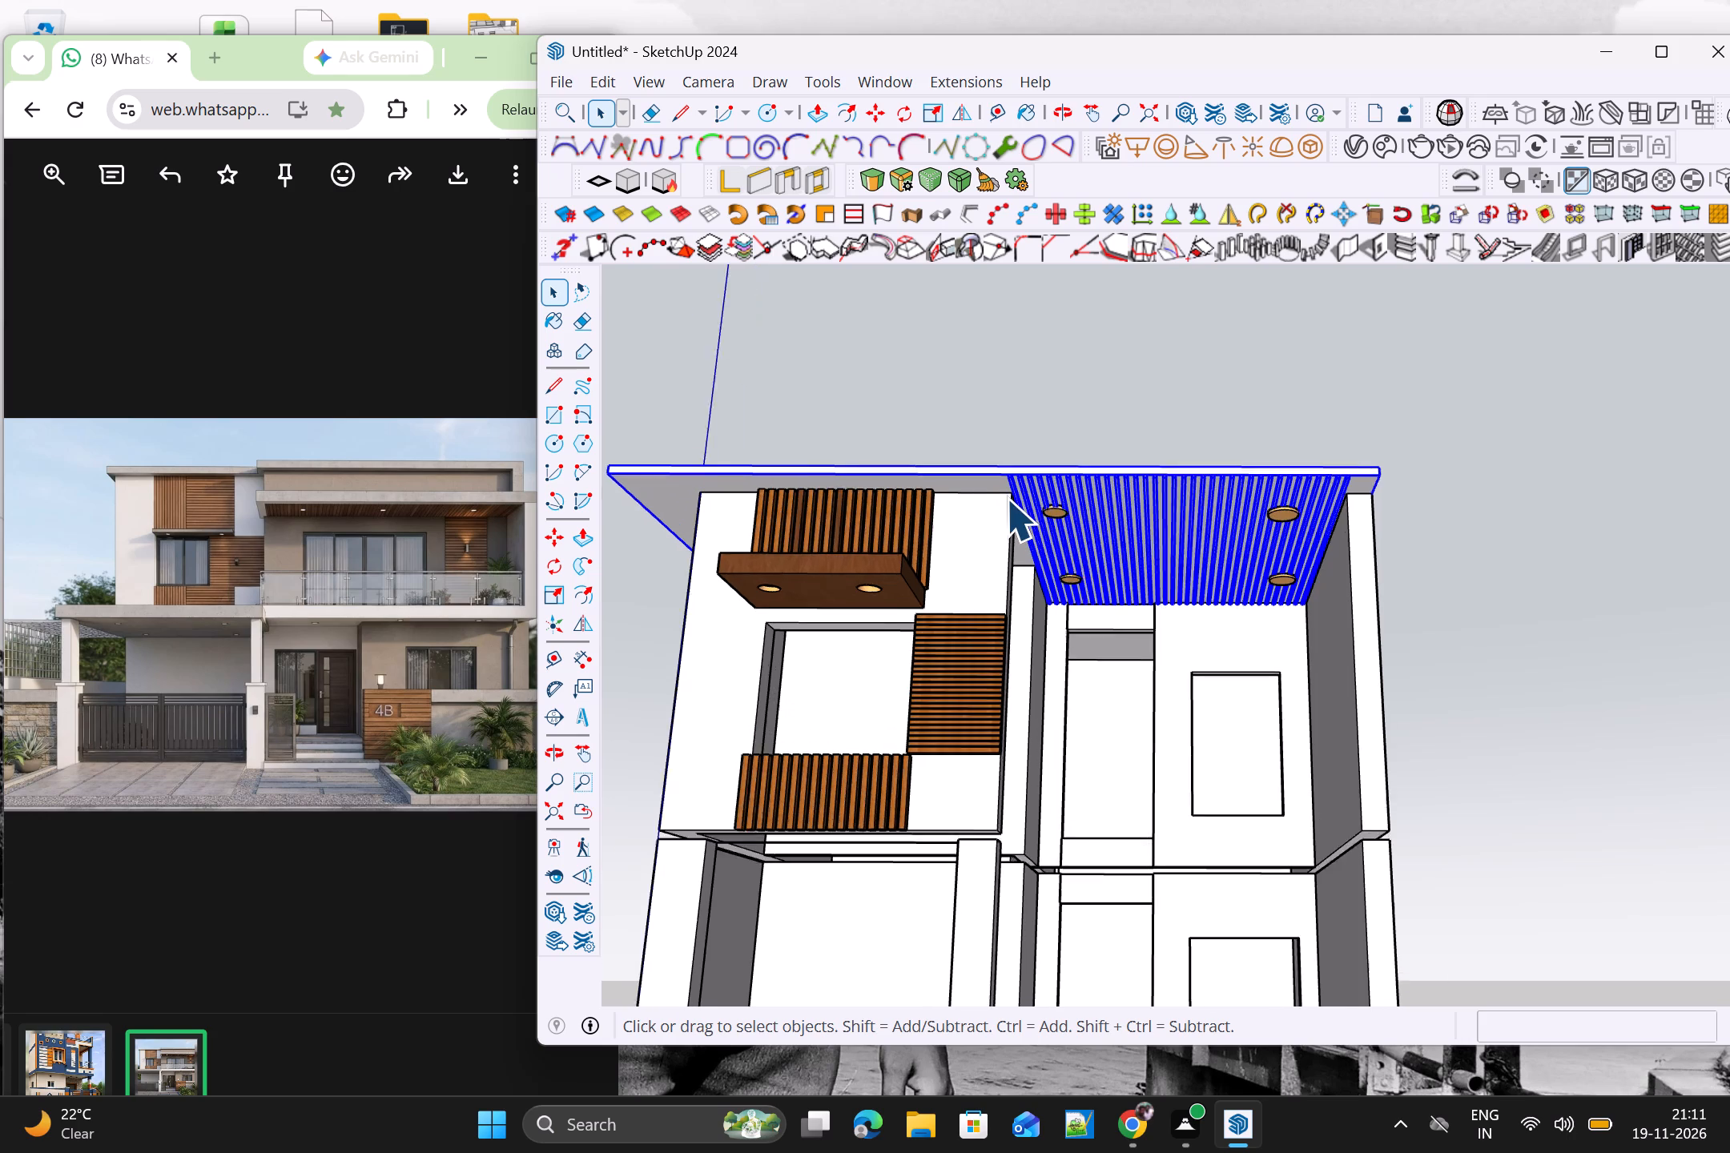
scroll(1006, 498, "up", 1)
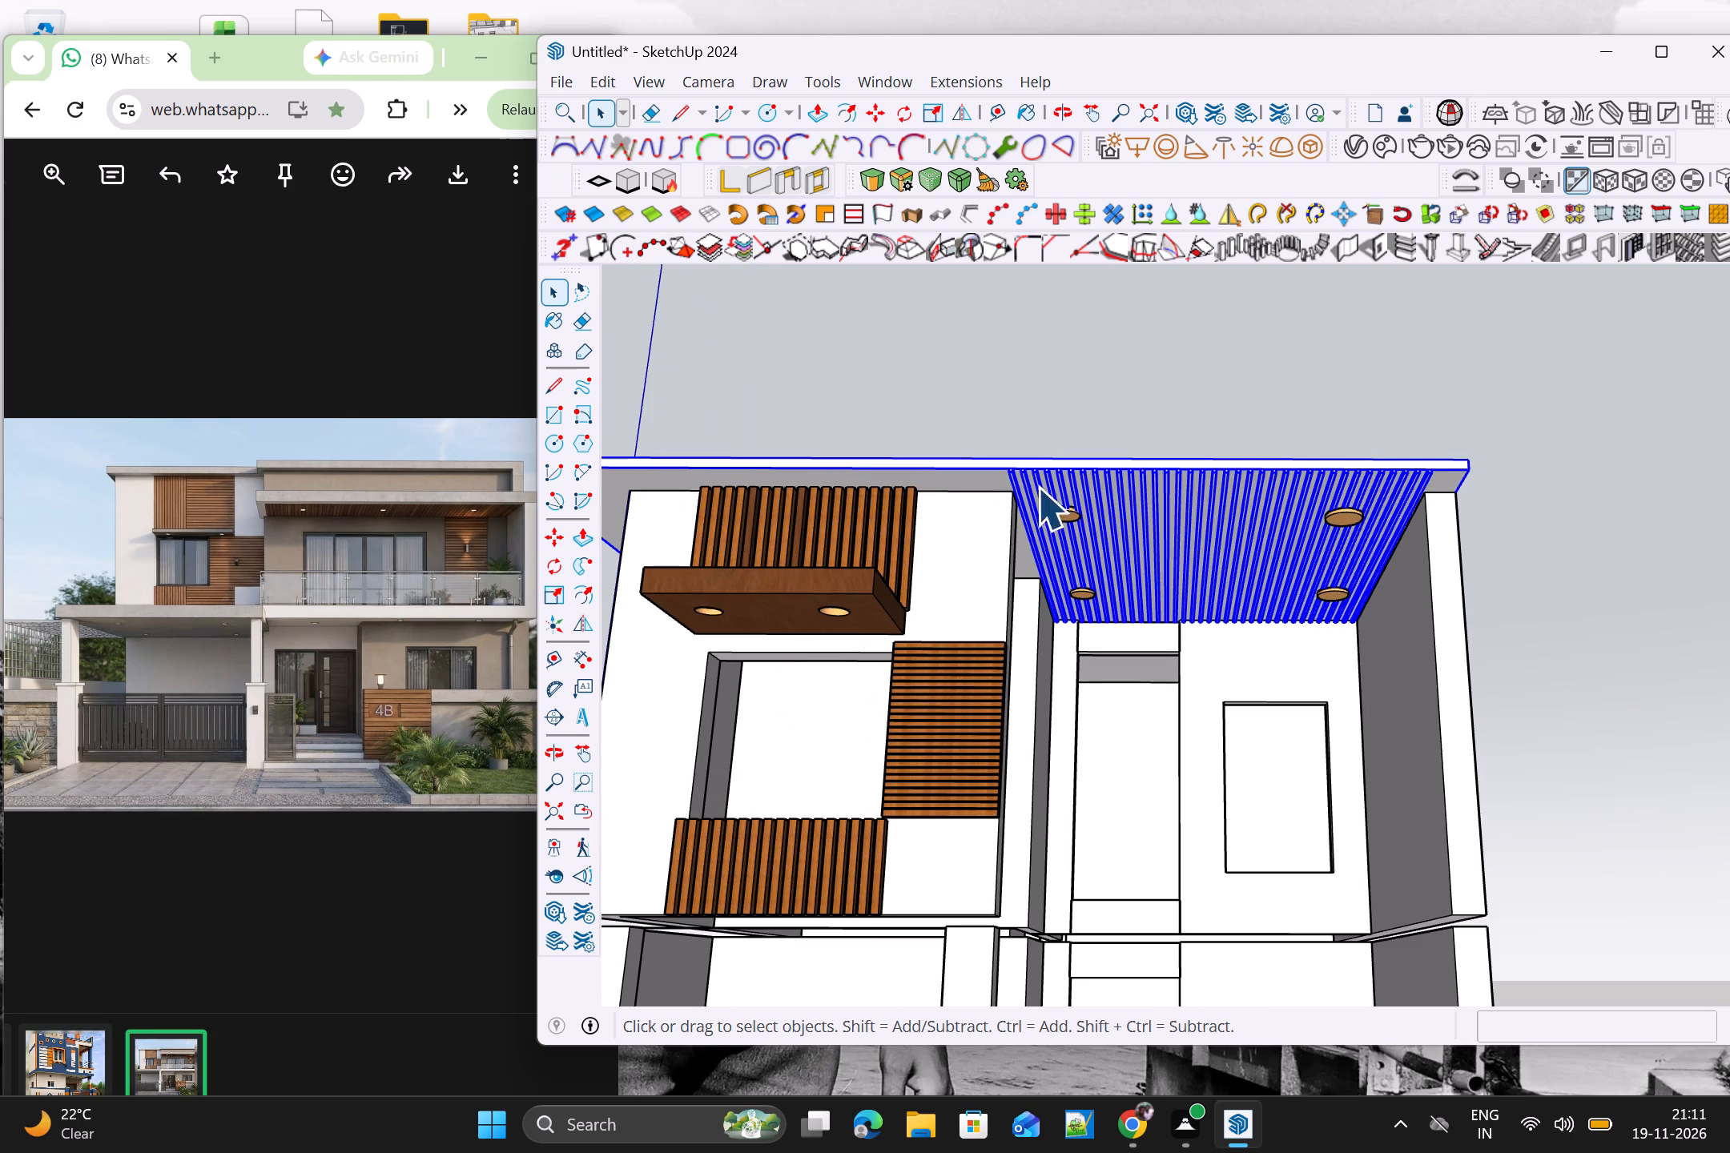
right_click(1101, 484)
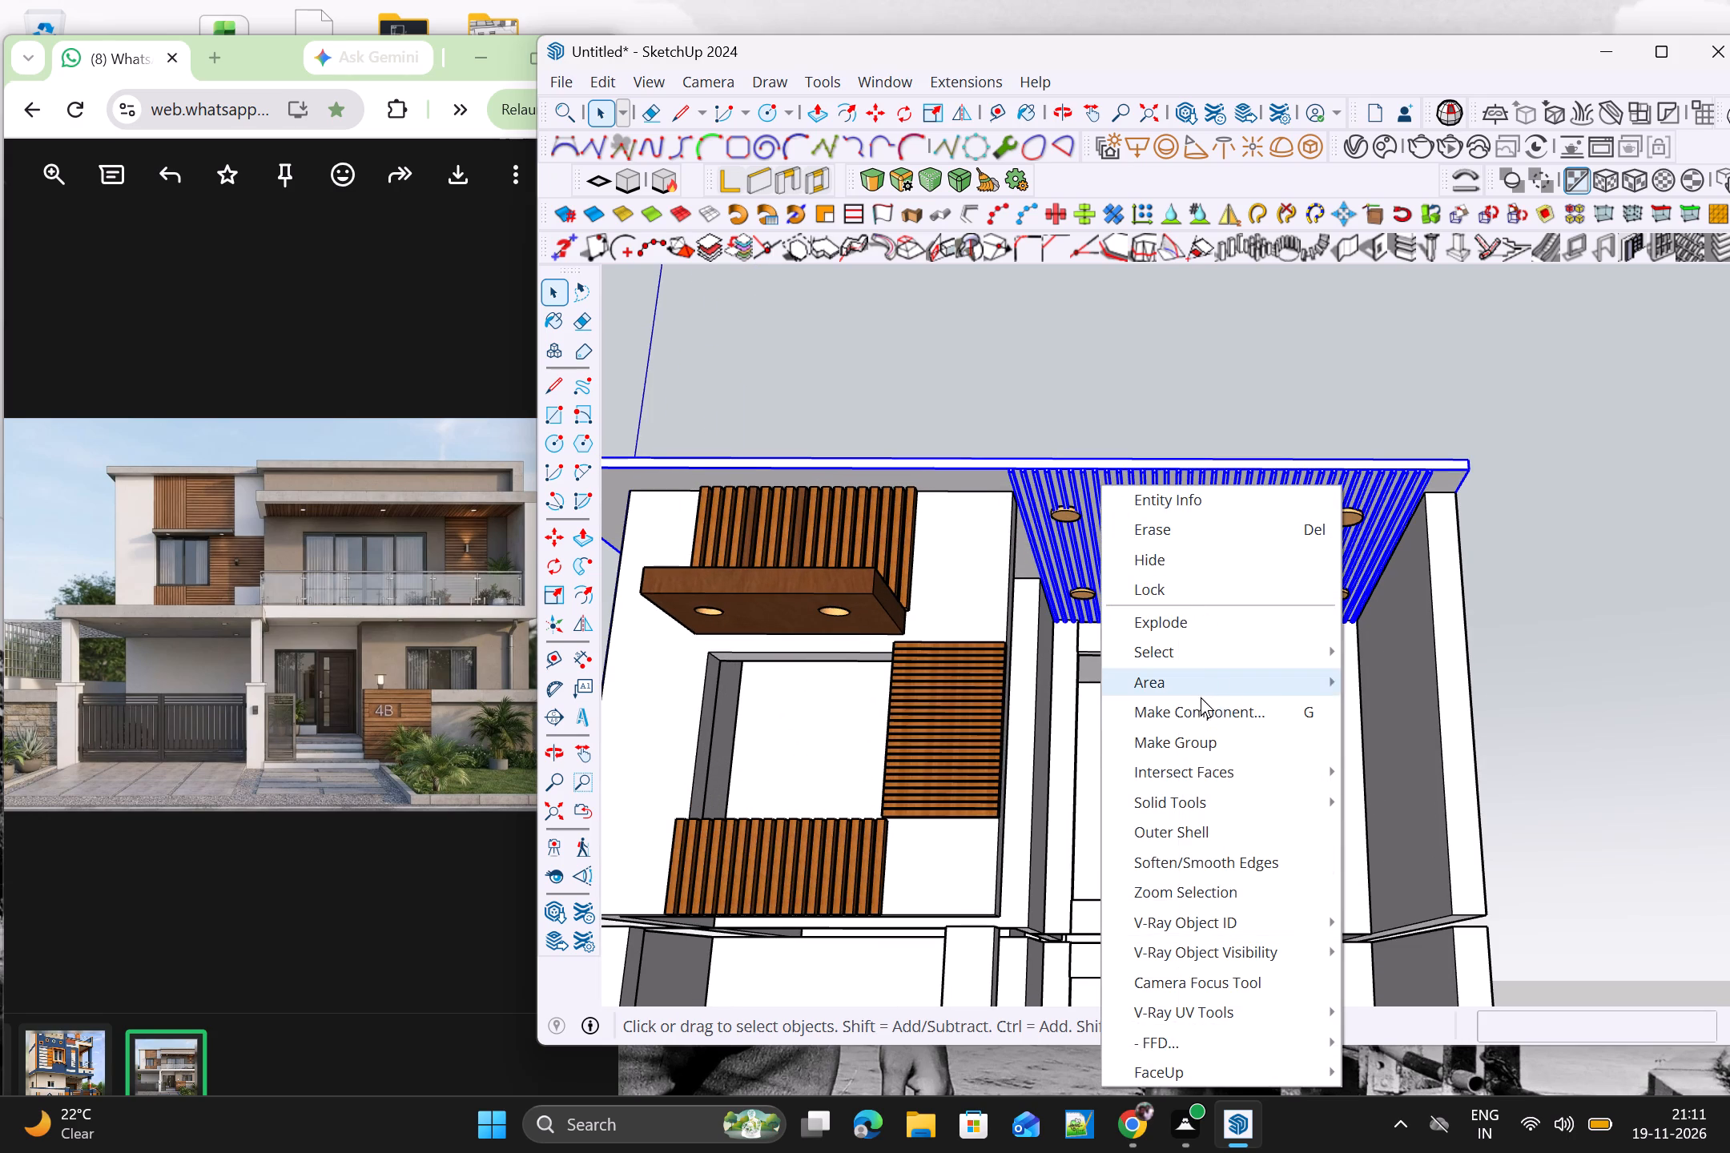
left_click(1185, 742)
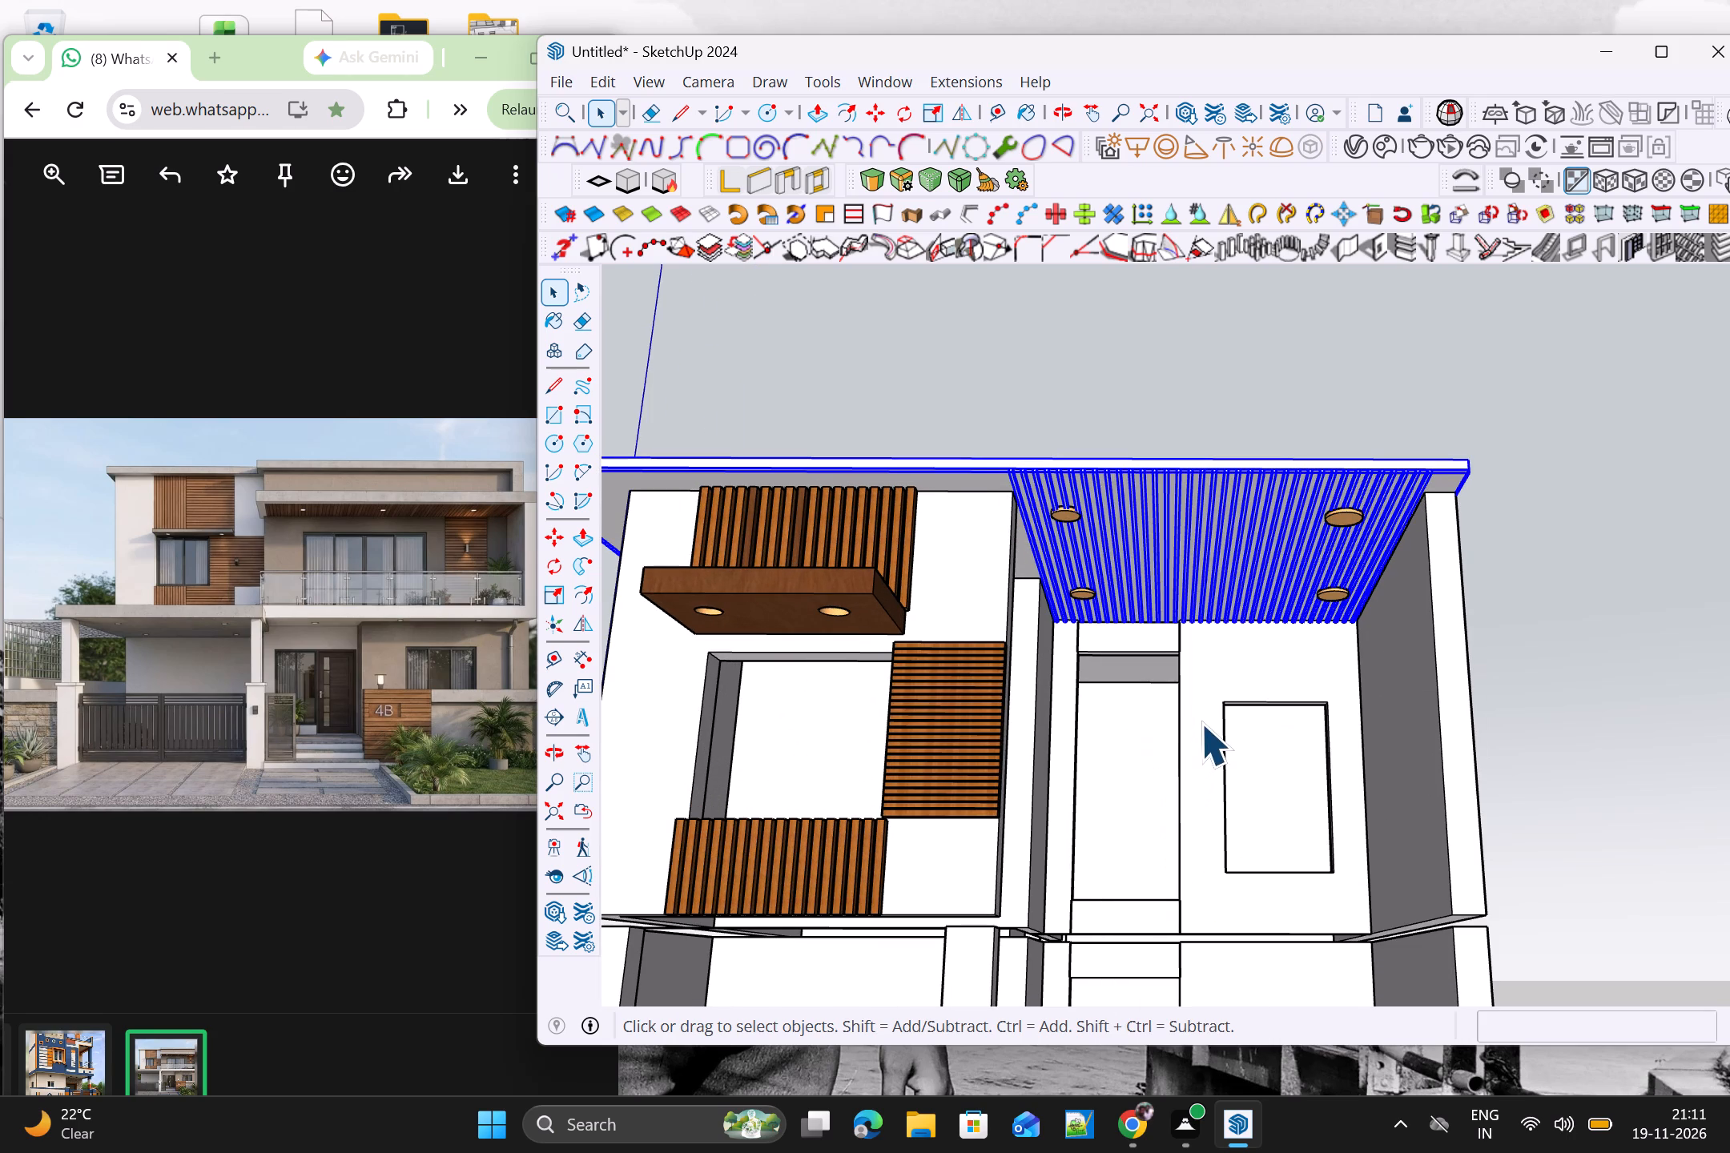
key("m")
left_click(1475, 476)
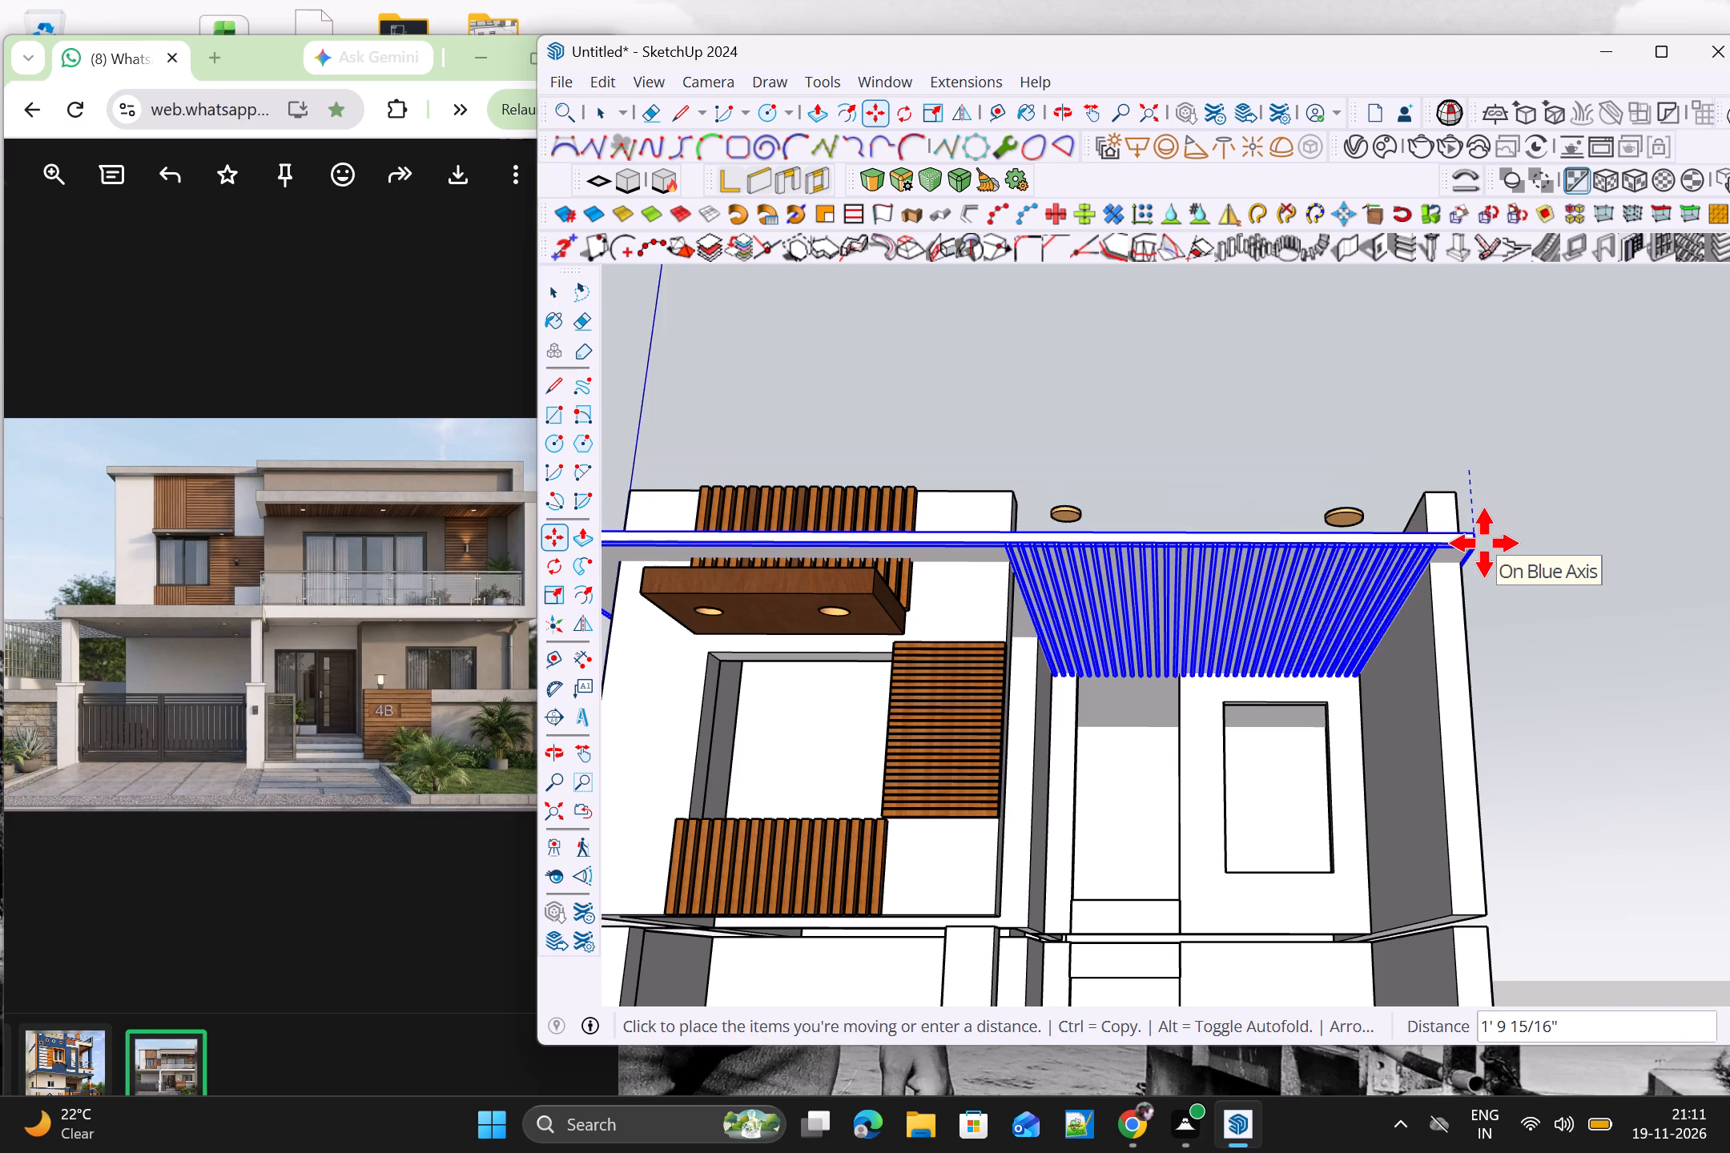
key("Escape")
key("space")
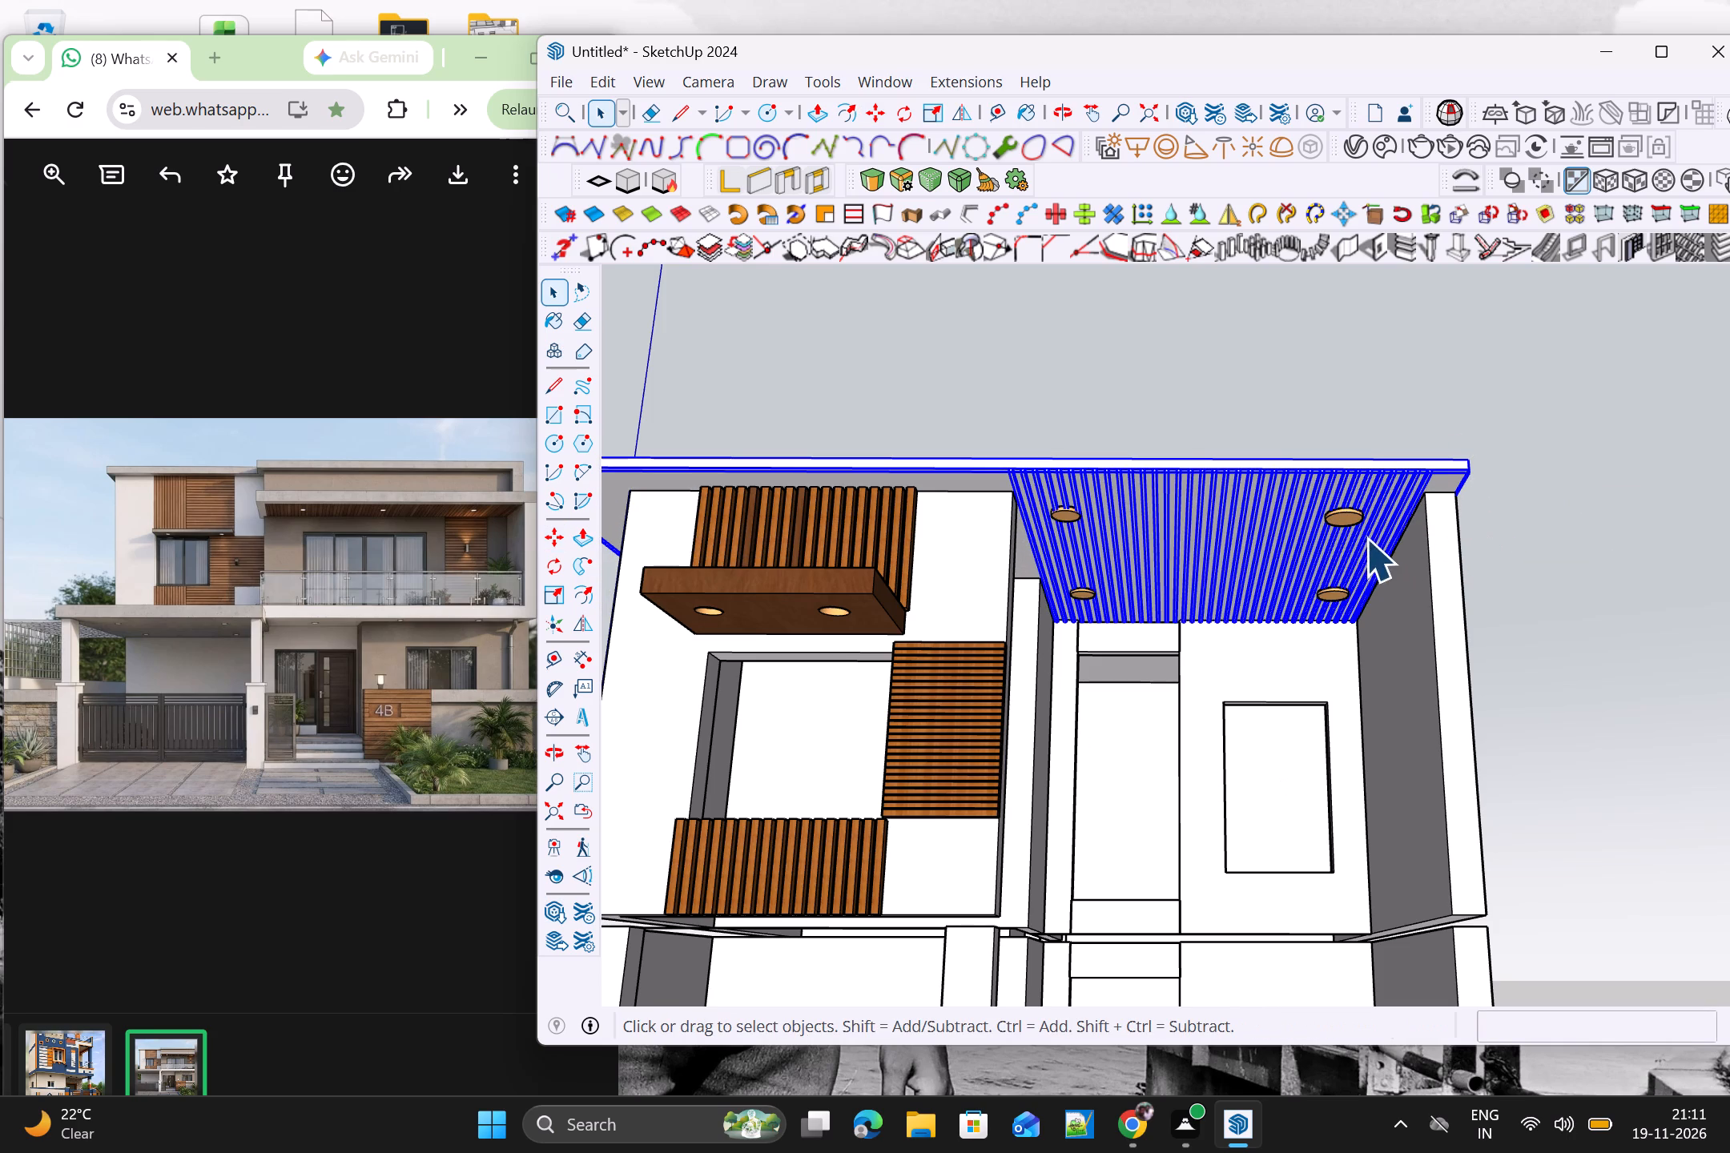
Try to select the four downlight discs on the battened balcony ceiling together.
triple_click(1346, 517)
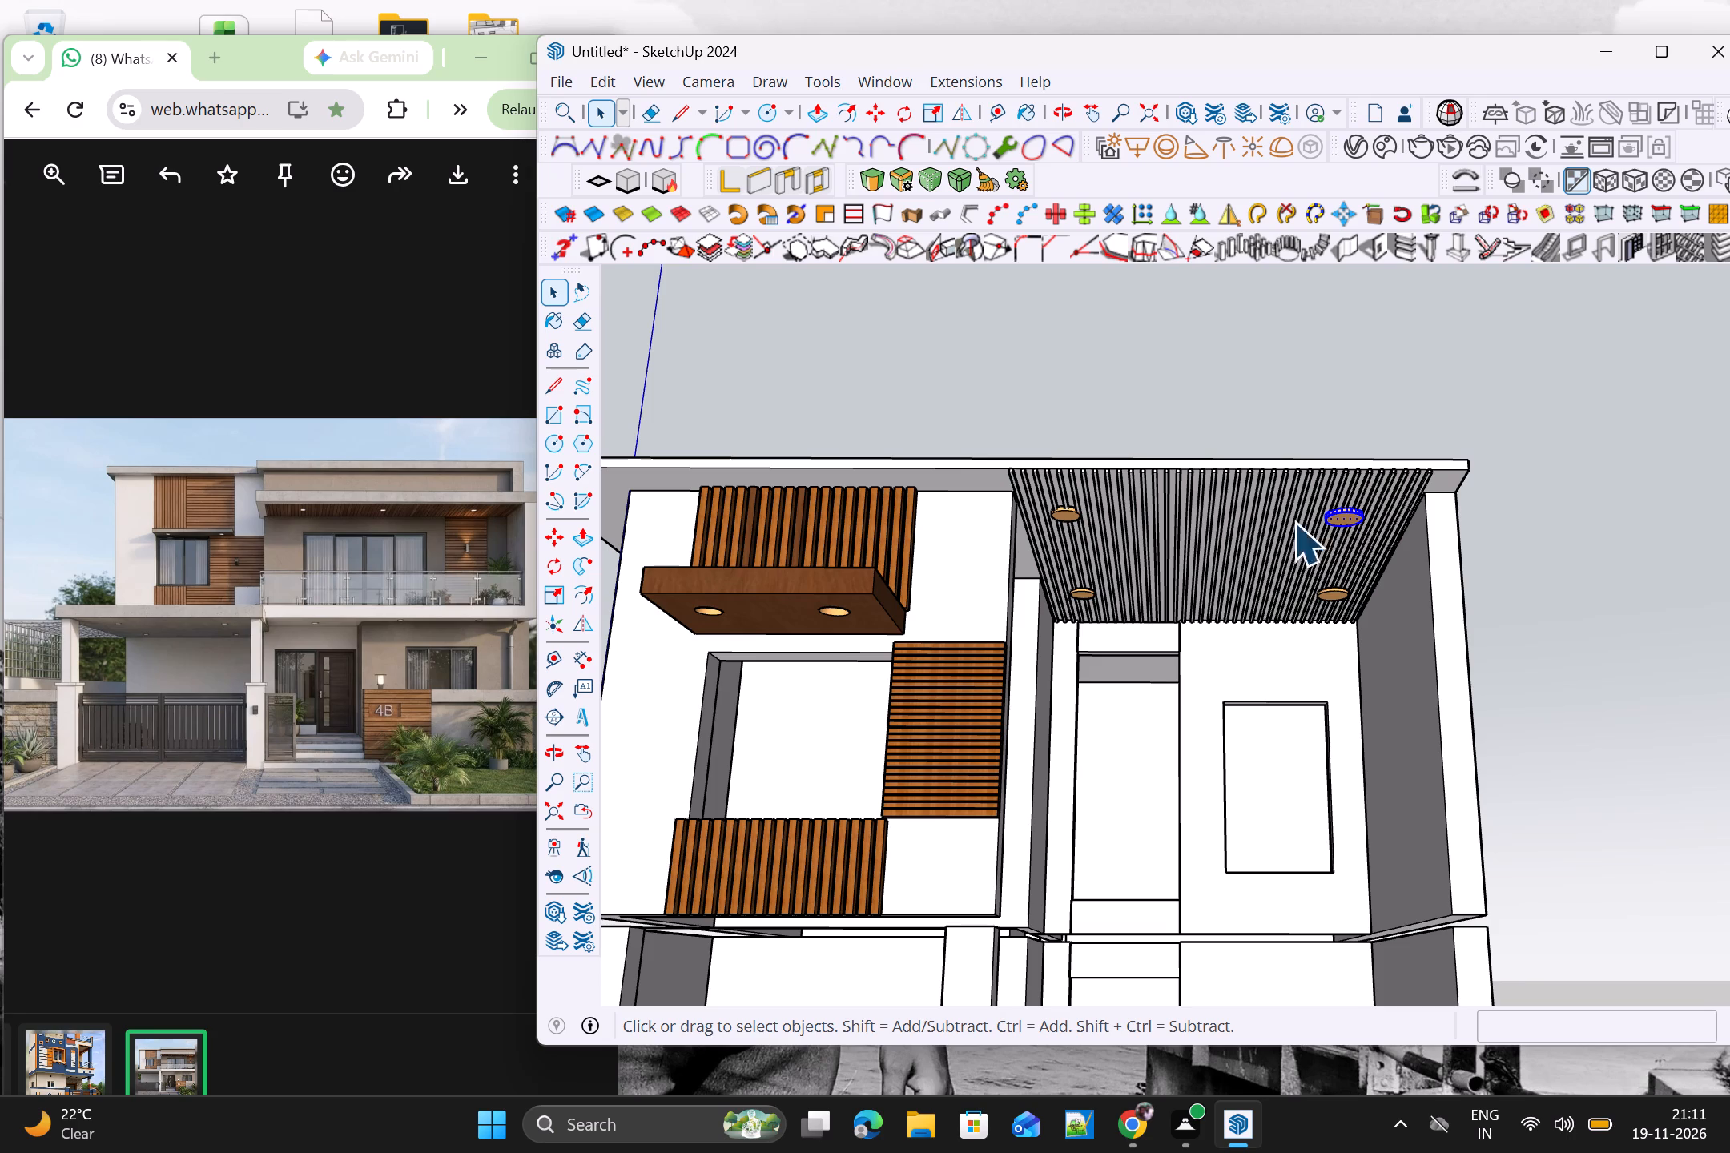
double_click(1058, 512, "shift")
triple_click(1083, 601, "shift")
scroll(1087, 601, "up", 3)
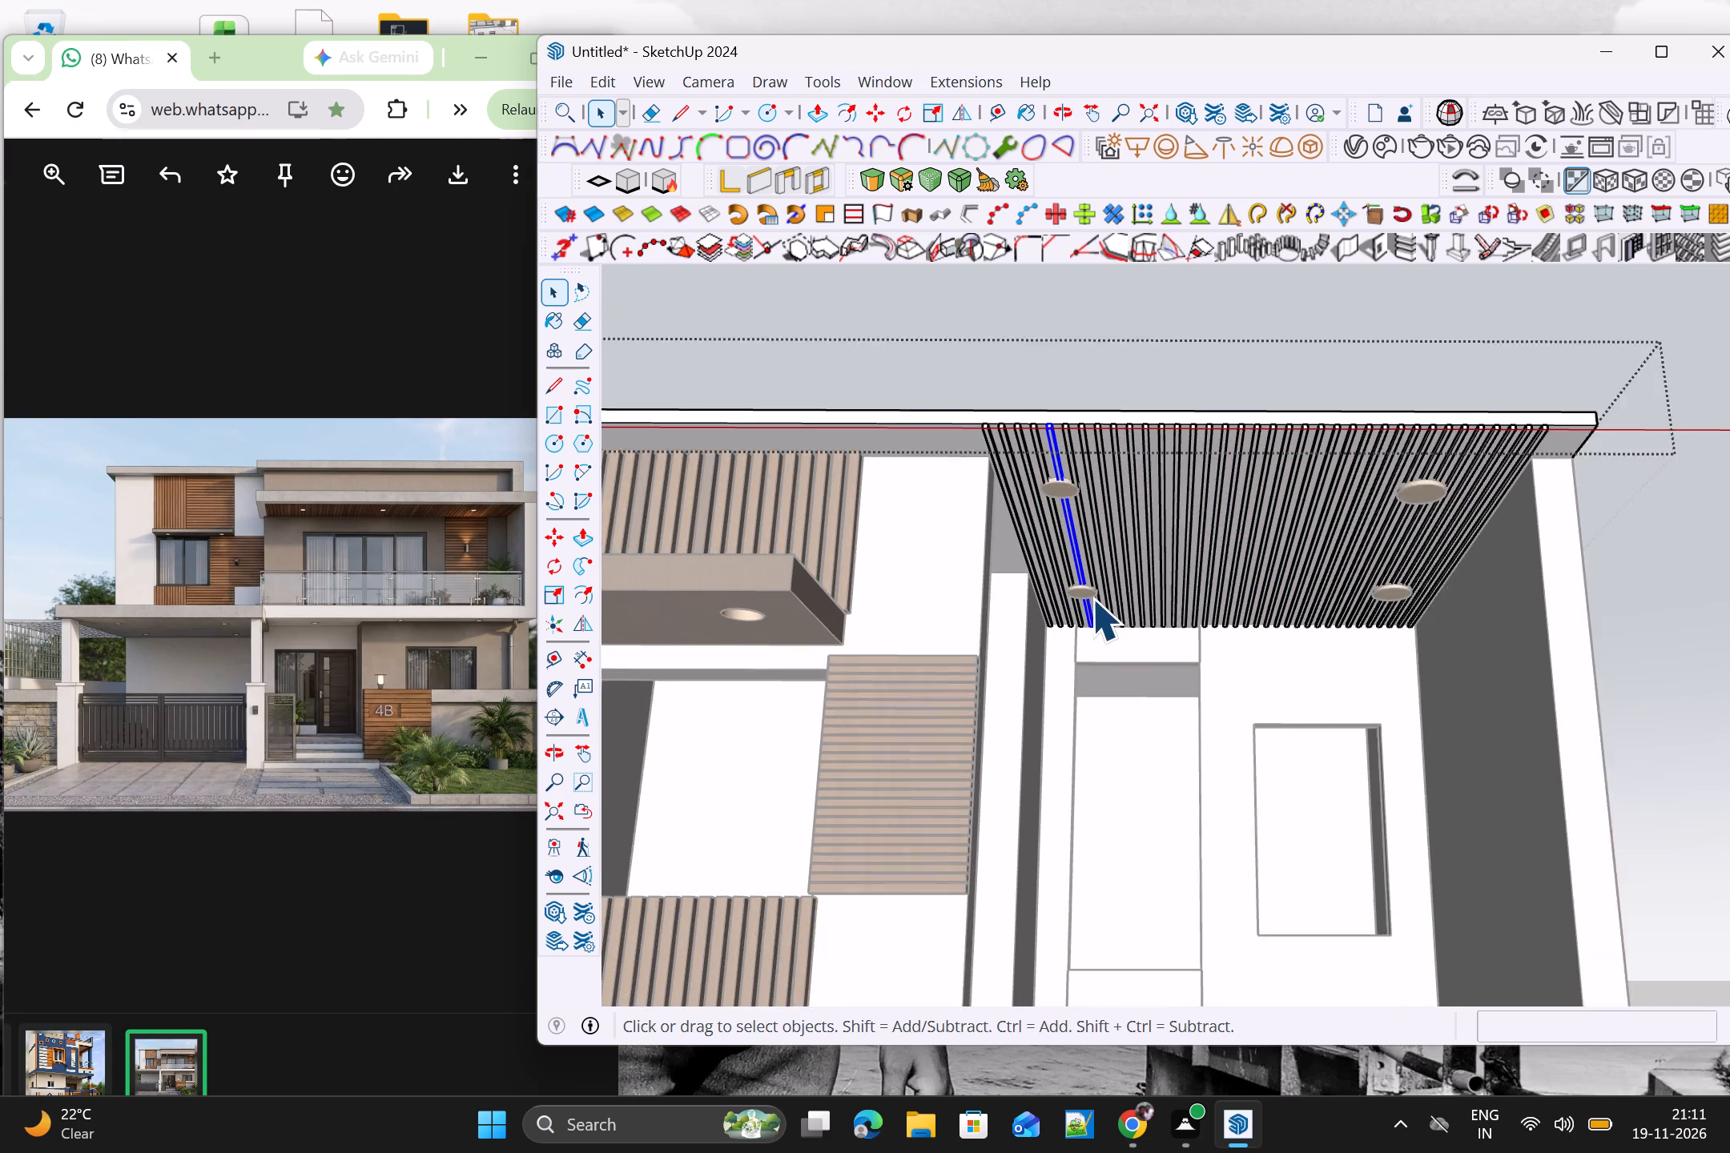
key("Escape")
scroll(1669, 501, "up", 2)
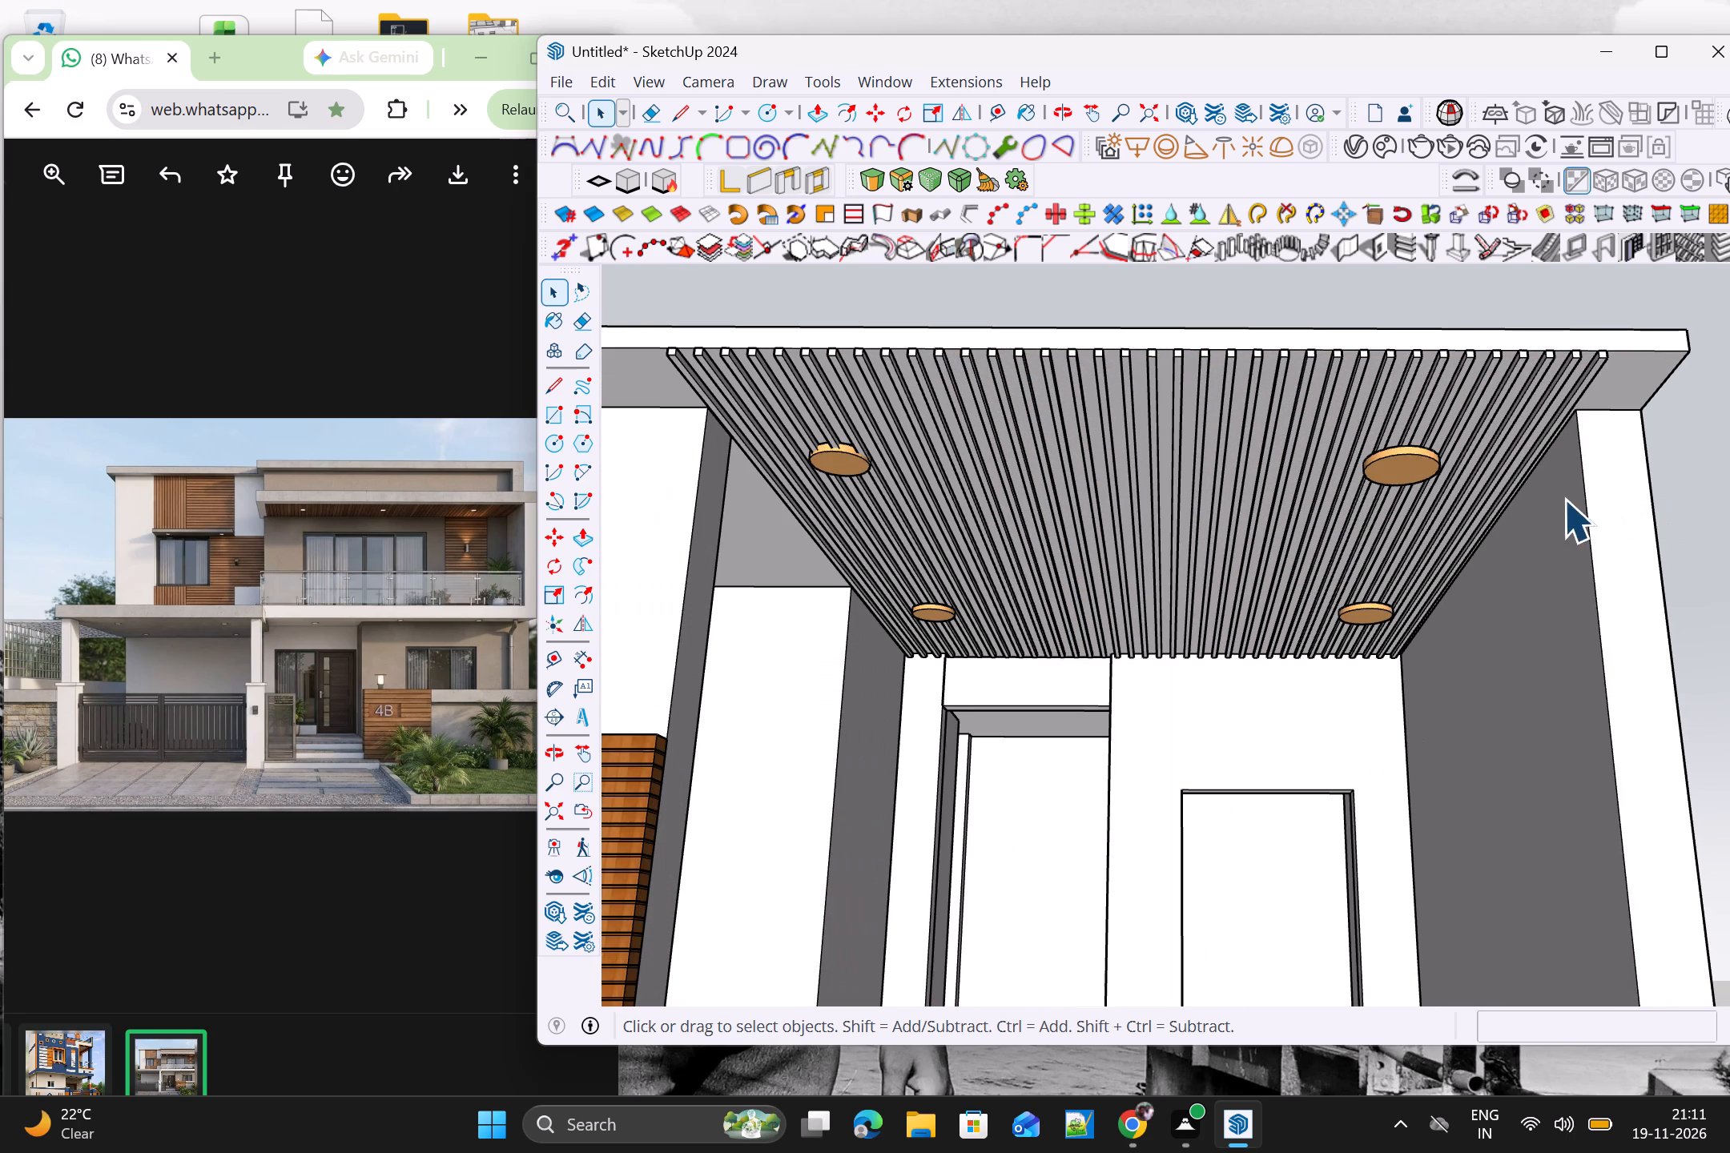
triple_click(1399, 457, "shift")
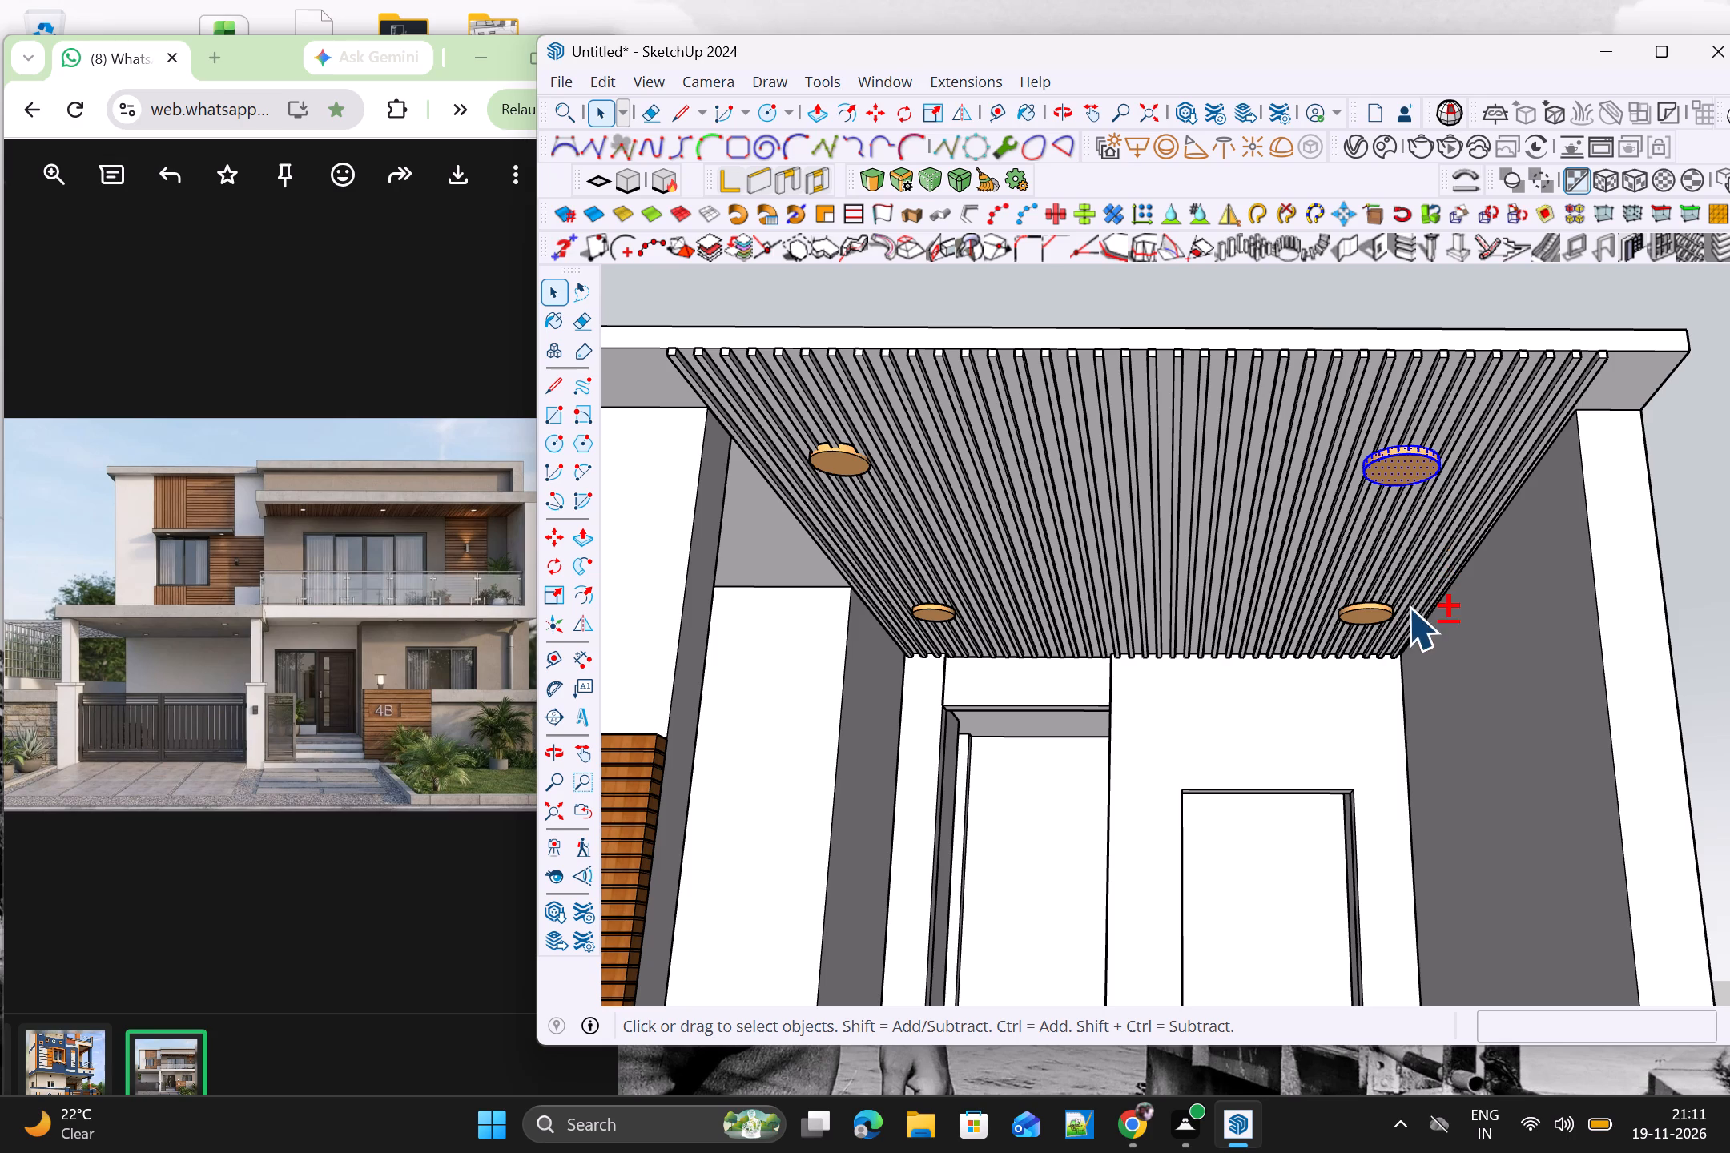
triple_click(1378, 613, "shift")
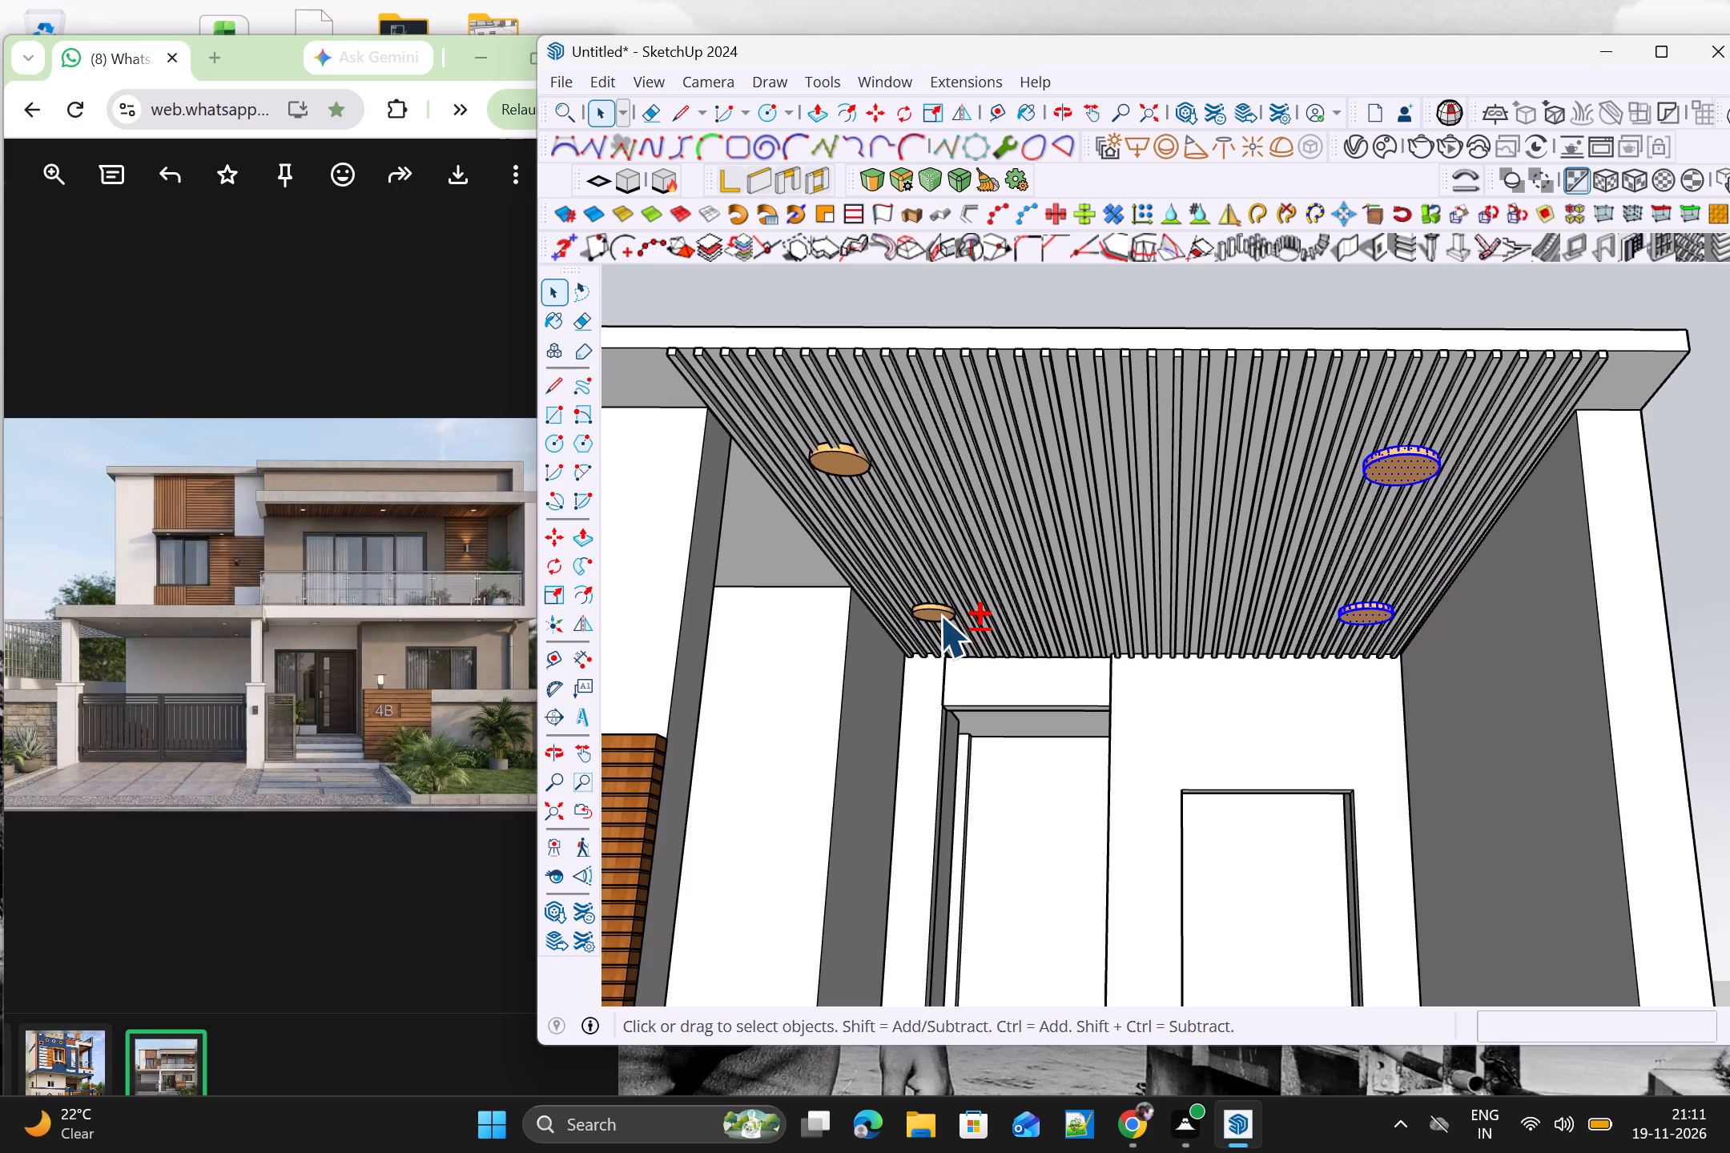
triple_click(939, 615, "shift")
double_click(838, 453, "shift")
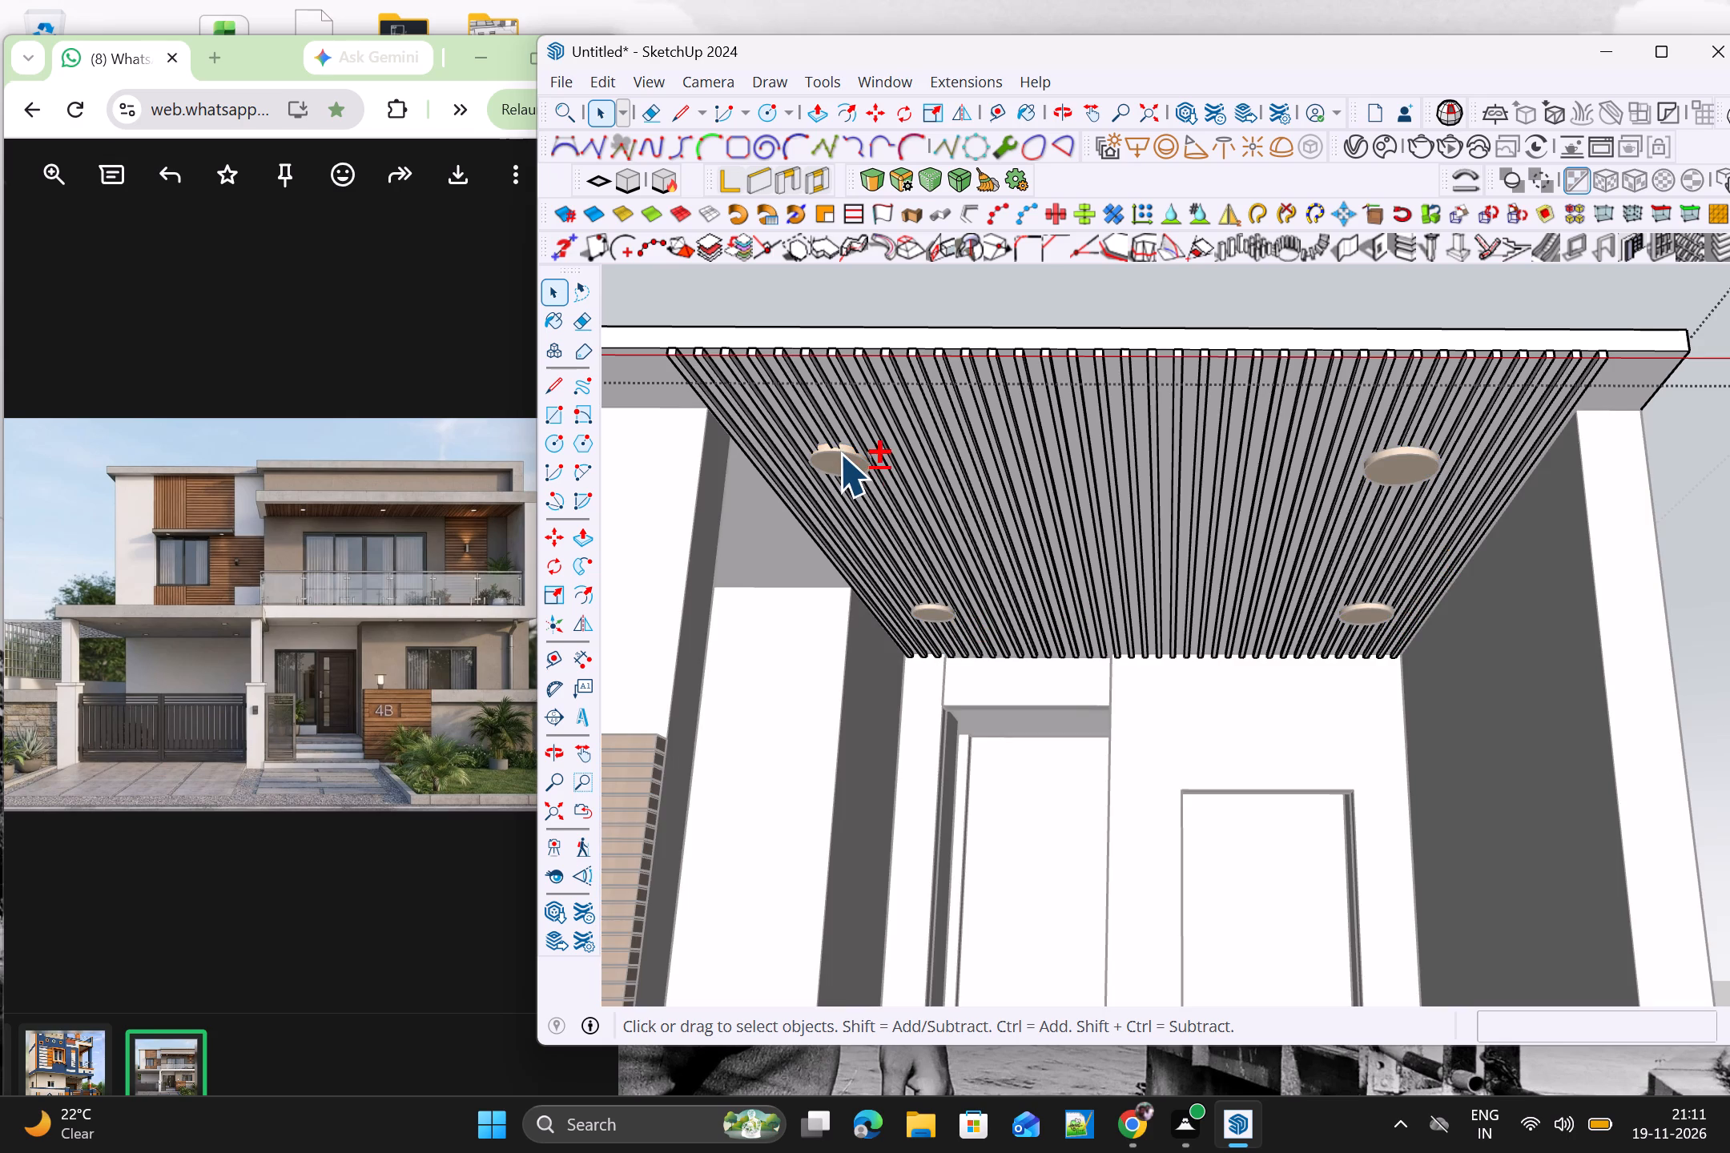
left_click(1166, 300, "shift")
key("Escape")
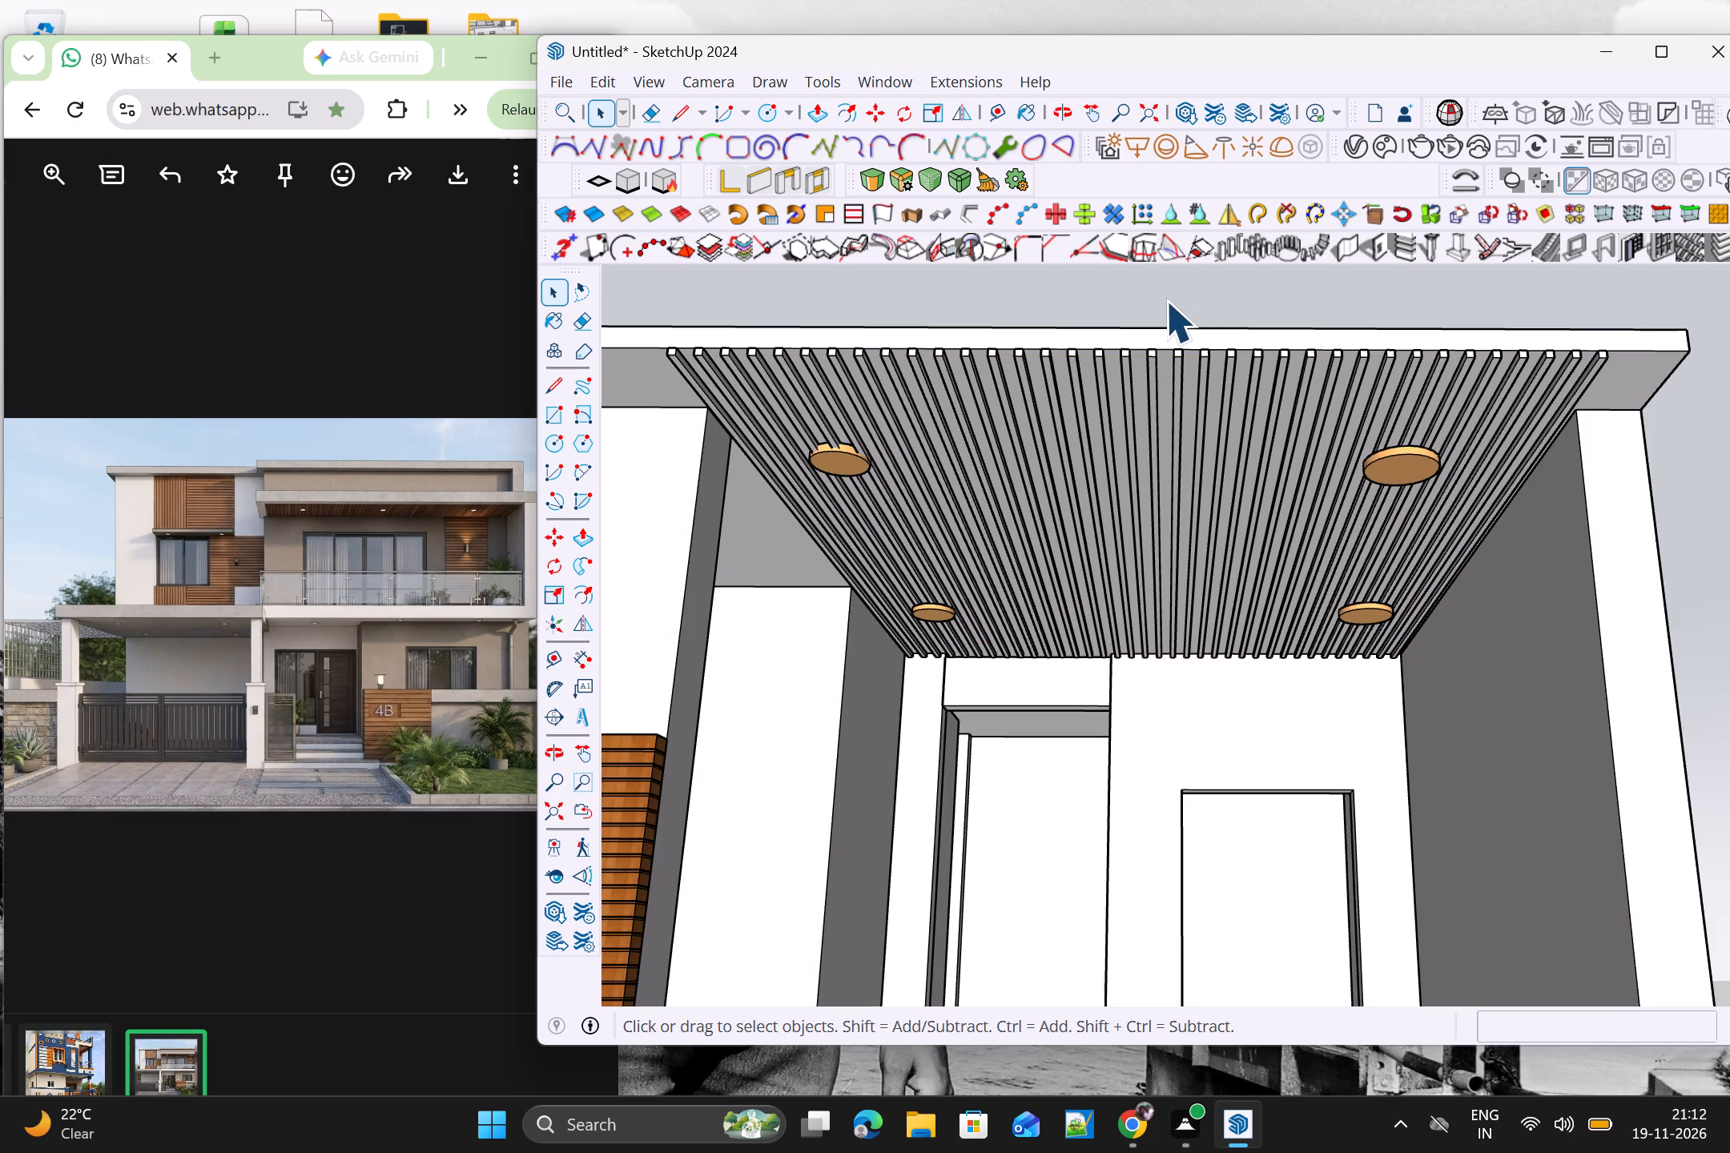
Select the undersides of the four balcony ceiling downlight discs together and make them one group.
triple_click(847, 459, "shift")
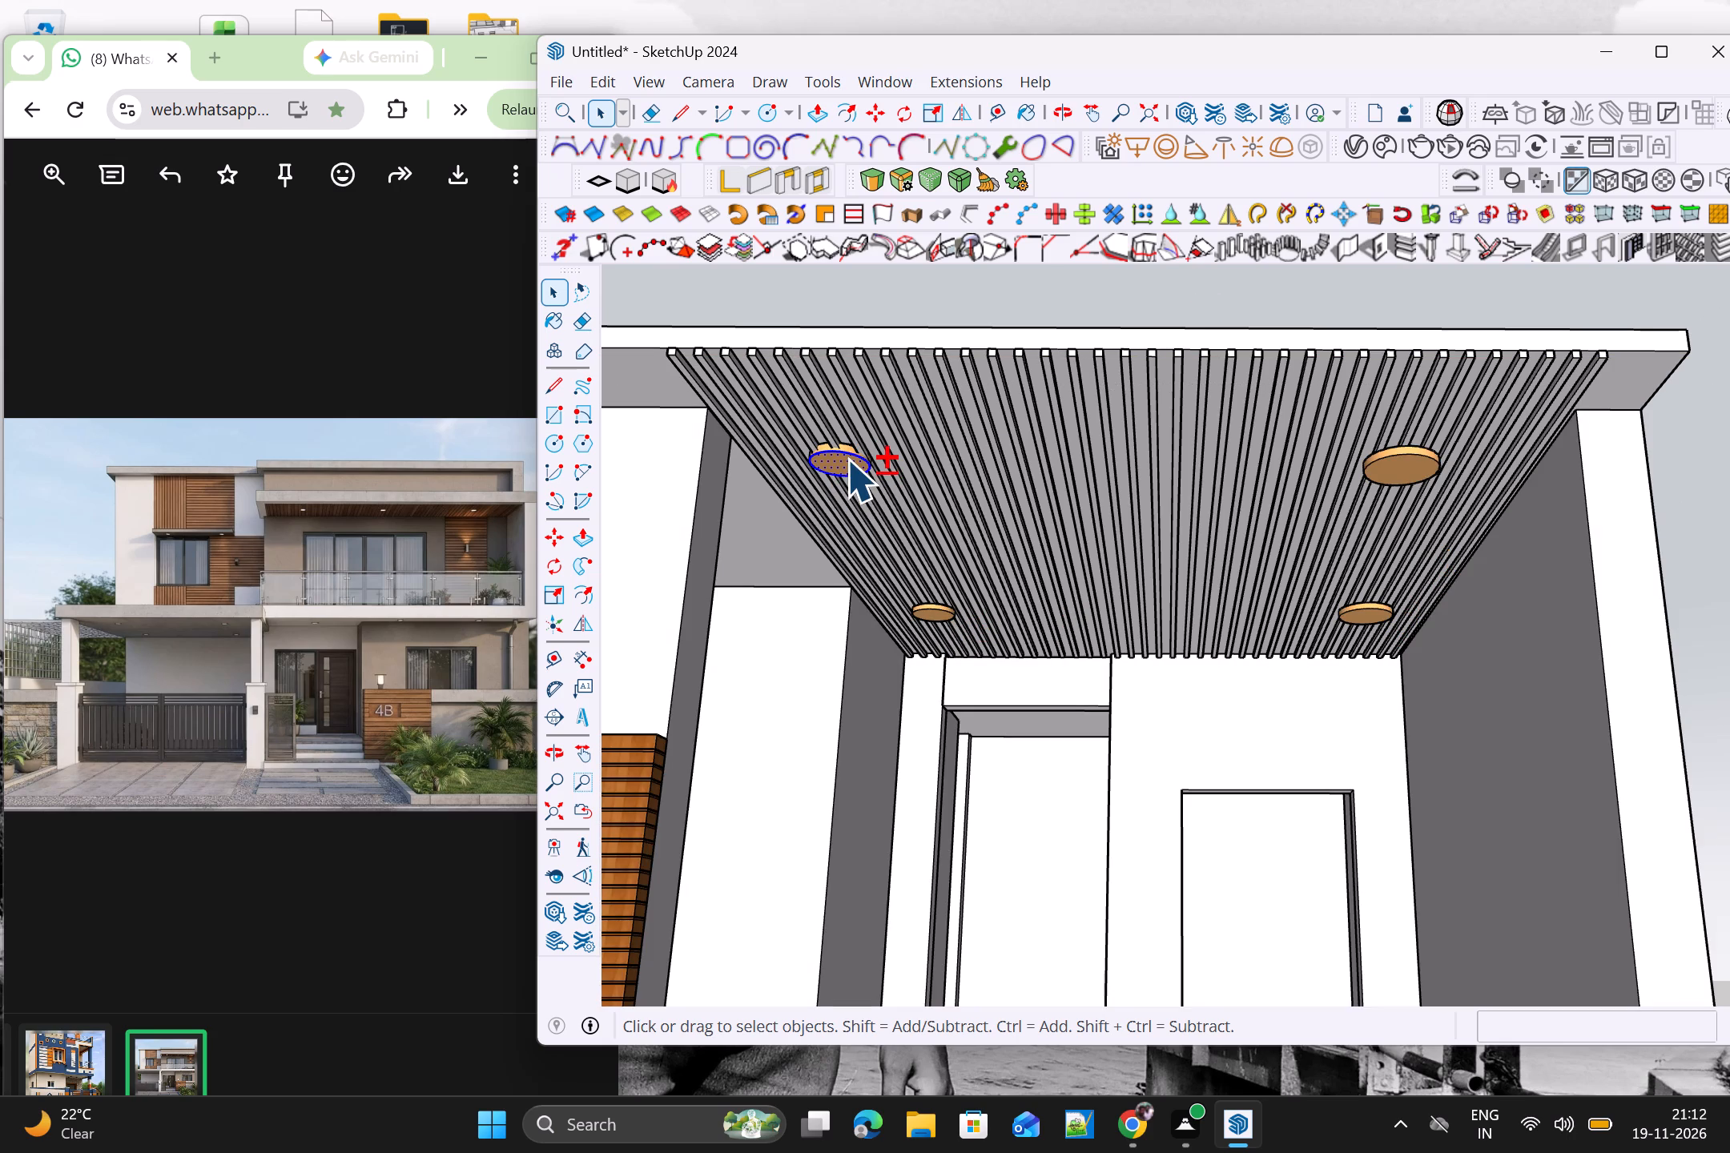
left_click(847, 459, "shift")
double_click(1394, 460, "shift")
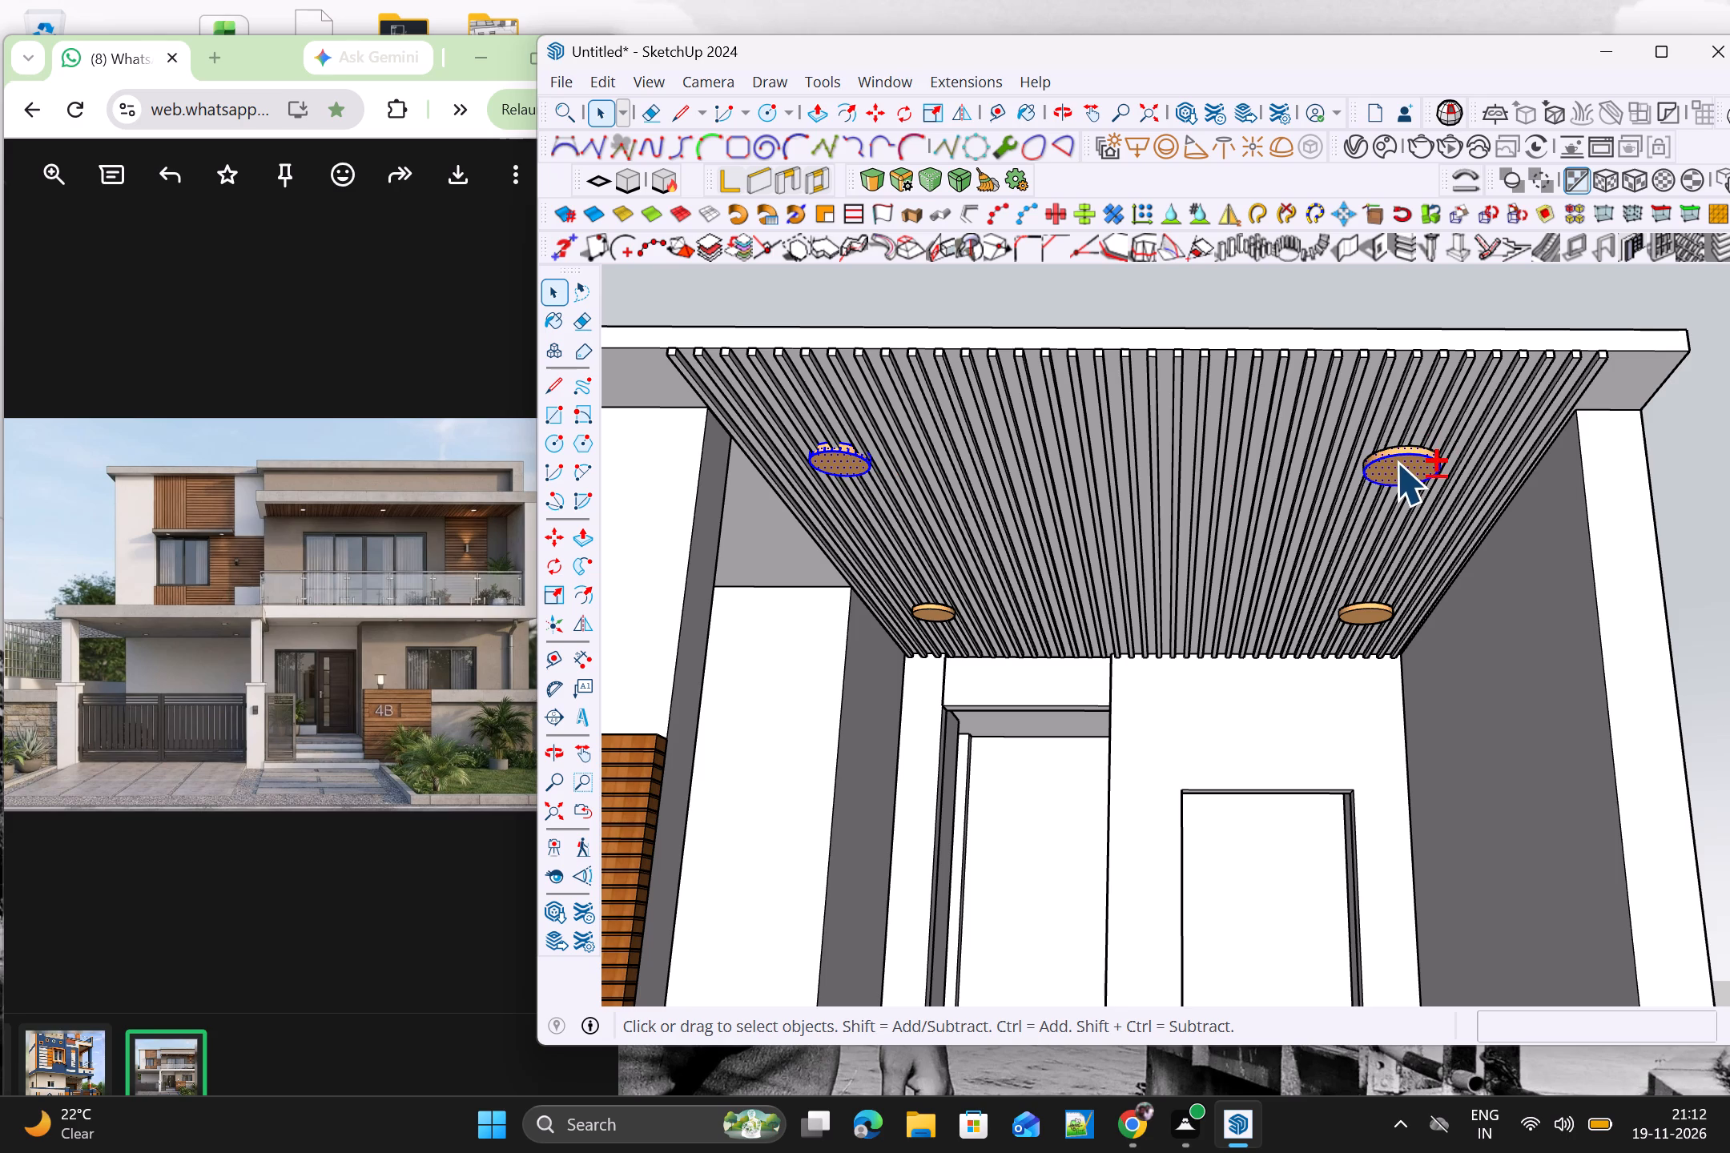
left_click(1396, 462, "shift")
double_click(1399, 461, "shift")
double_click(1378, 621, "shift")
scroll(1499, 597, "up", 4, "shift")
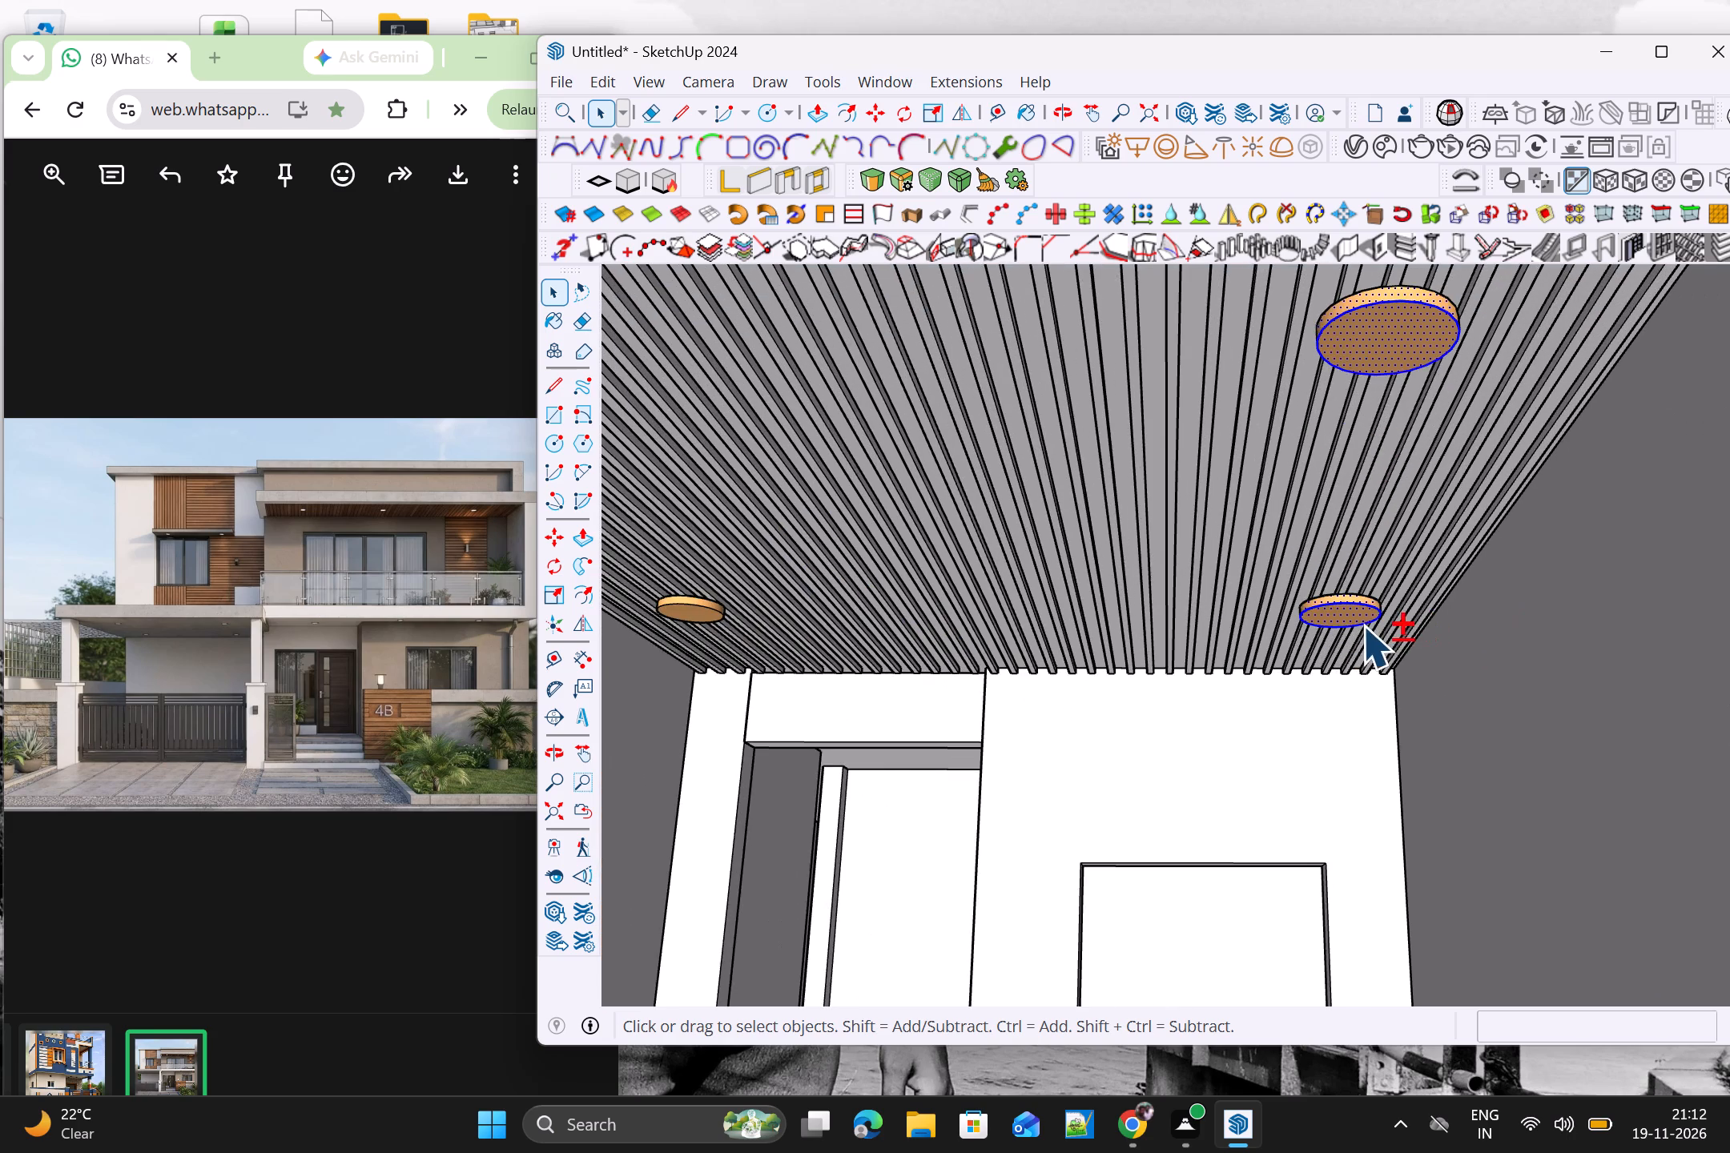
scroll(1362, 625, "down", 4, "shift")
scroll(972, 644, "up", 3, "shift")
double_click(891, 601, "shift")
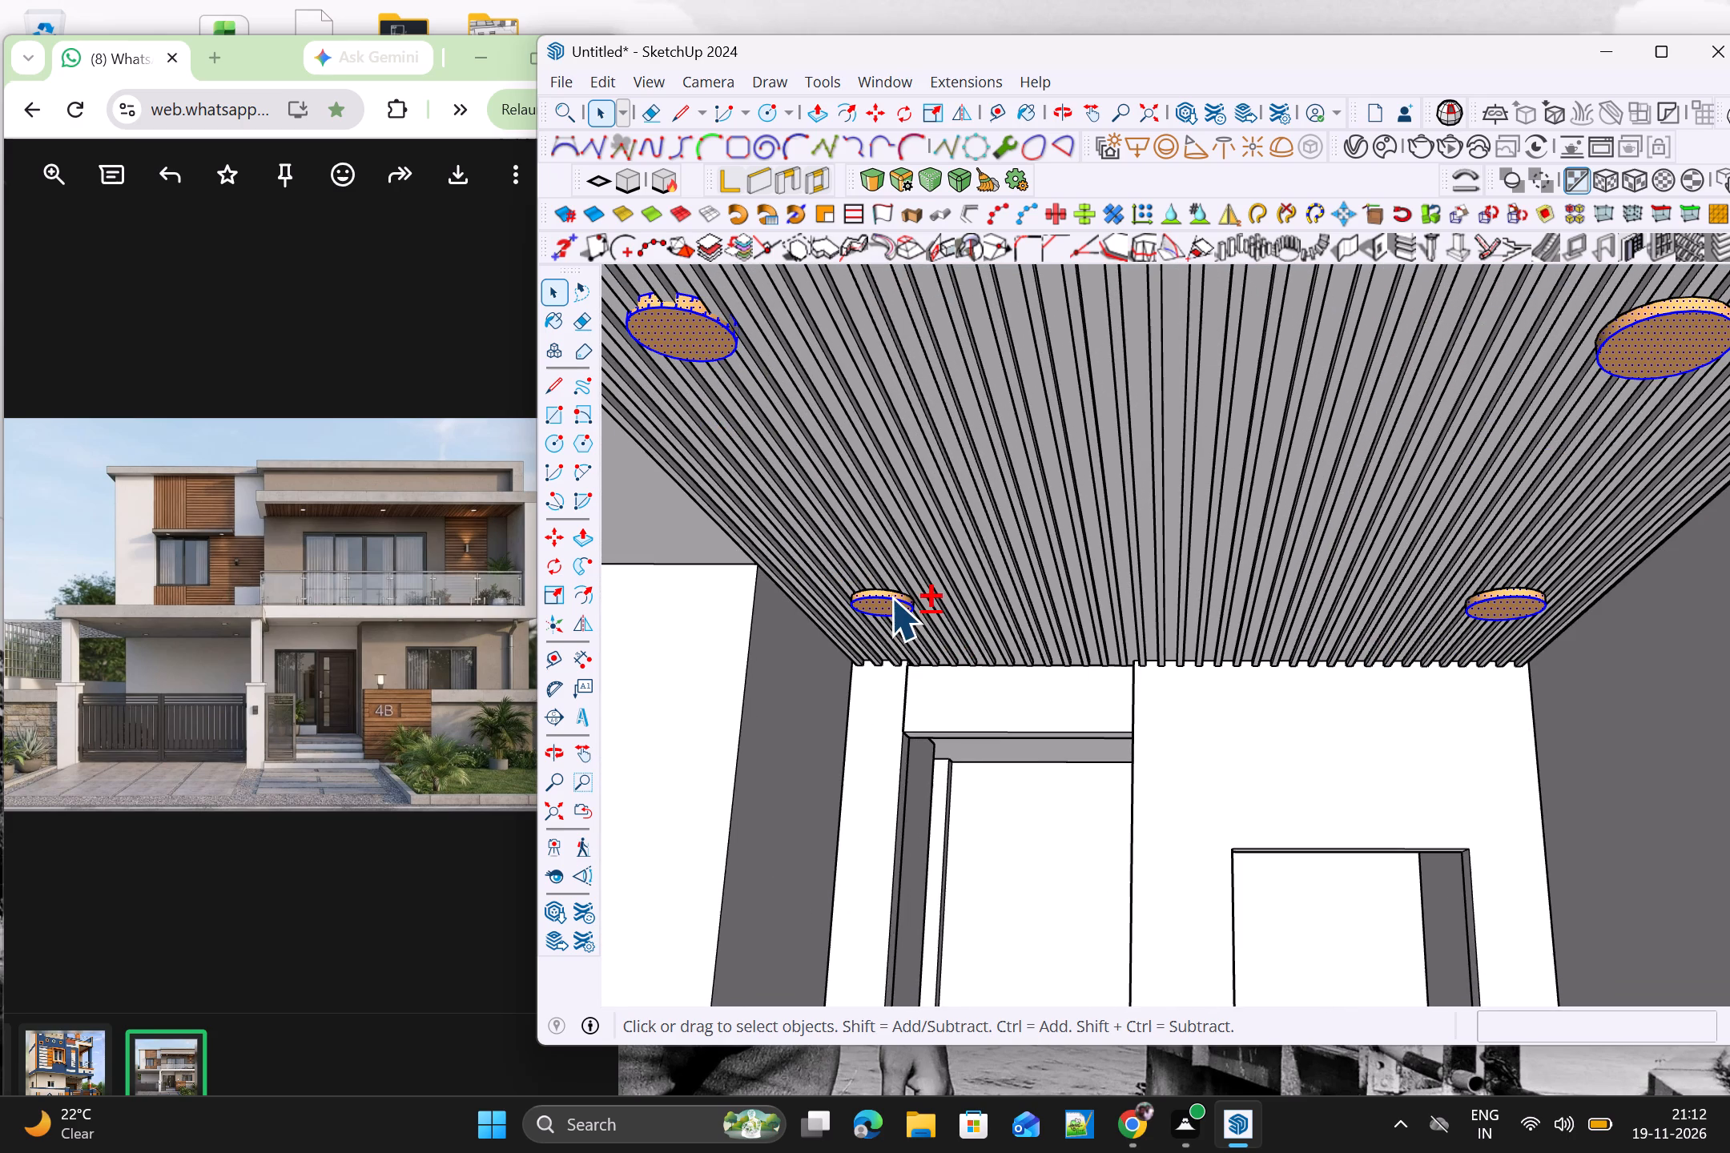
right_click(891, 597)
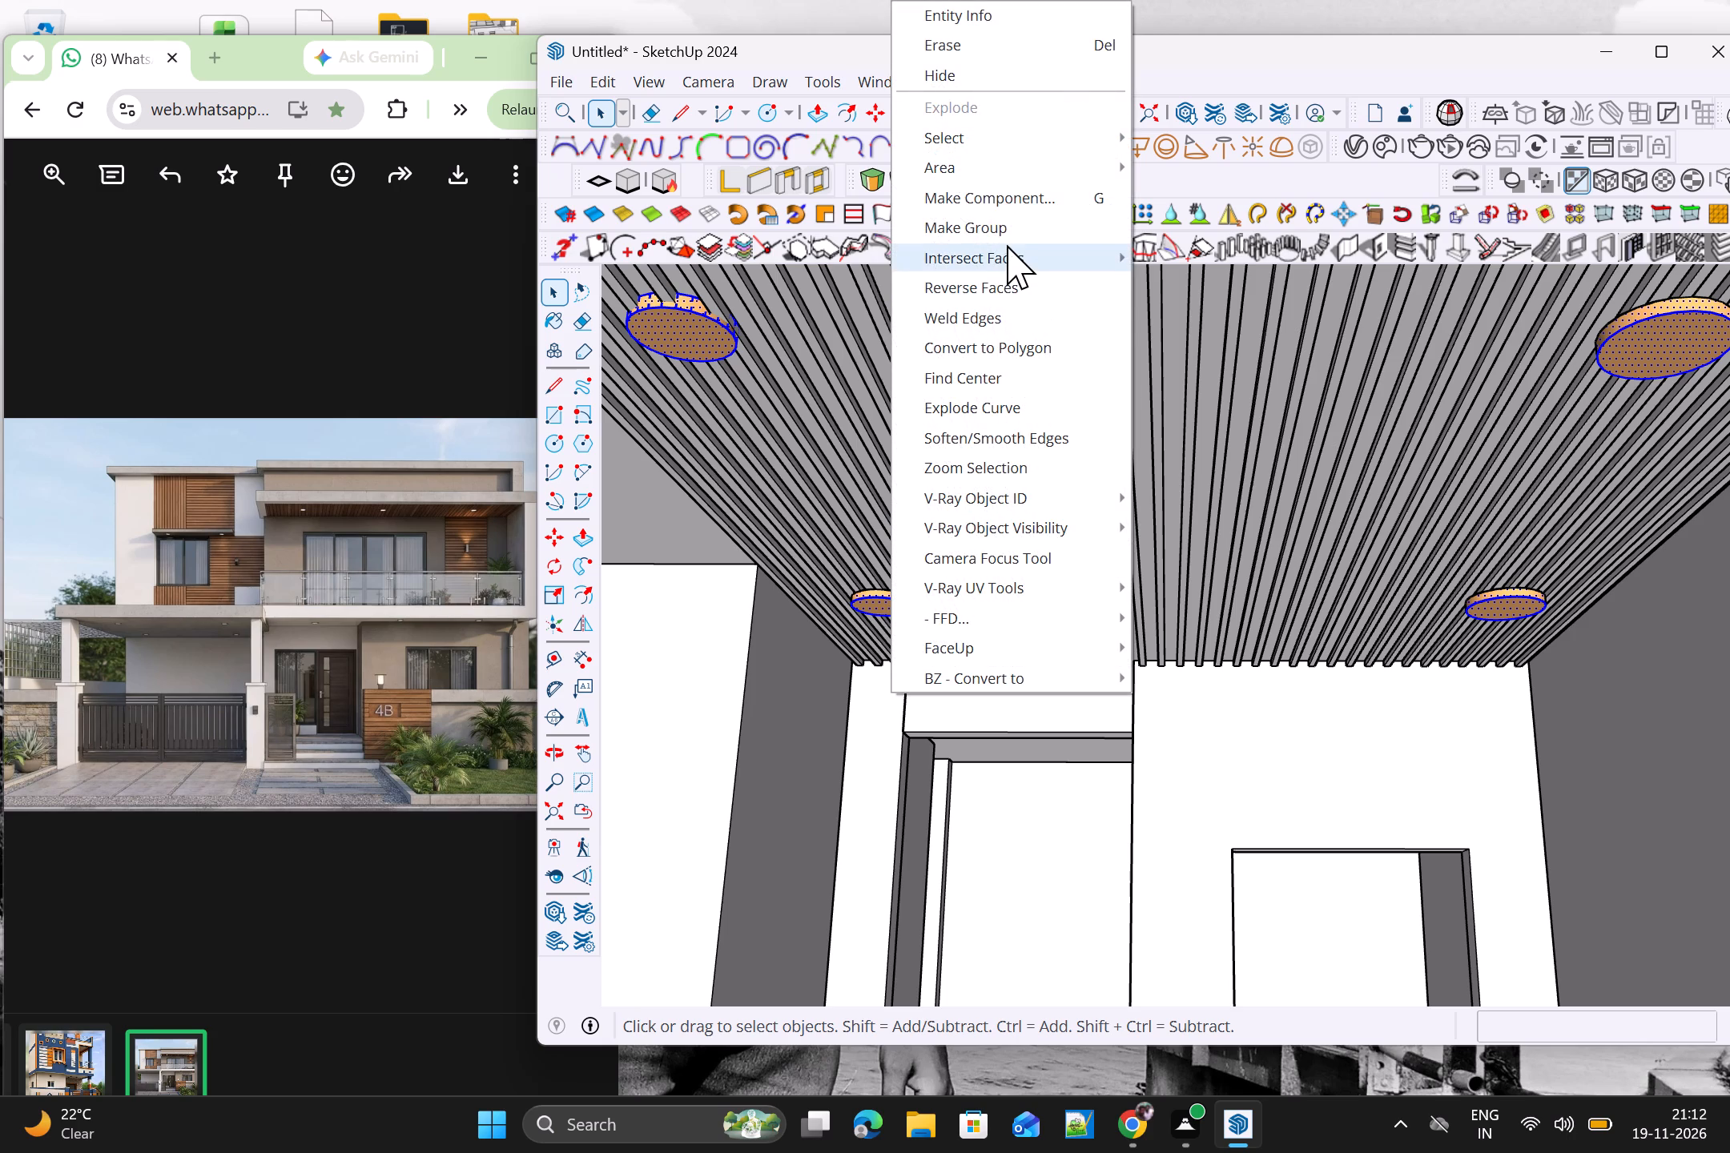
left_click(1009, 239)
Combine the grouped roof slab and battens with the downlight group into one single group.
scroll(1010, 237, "down", 20)
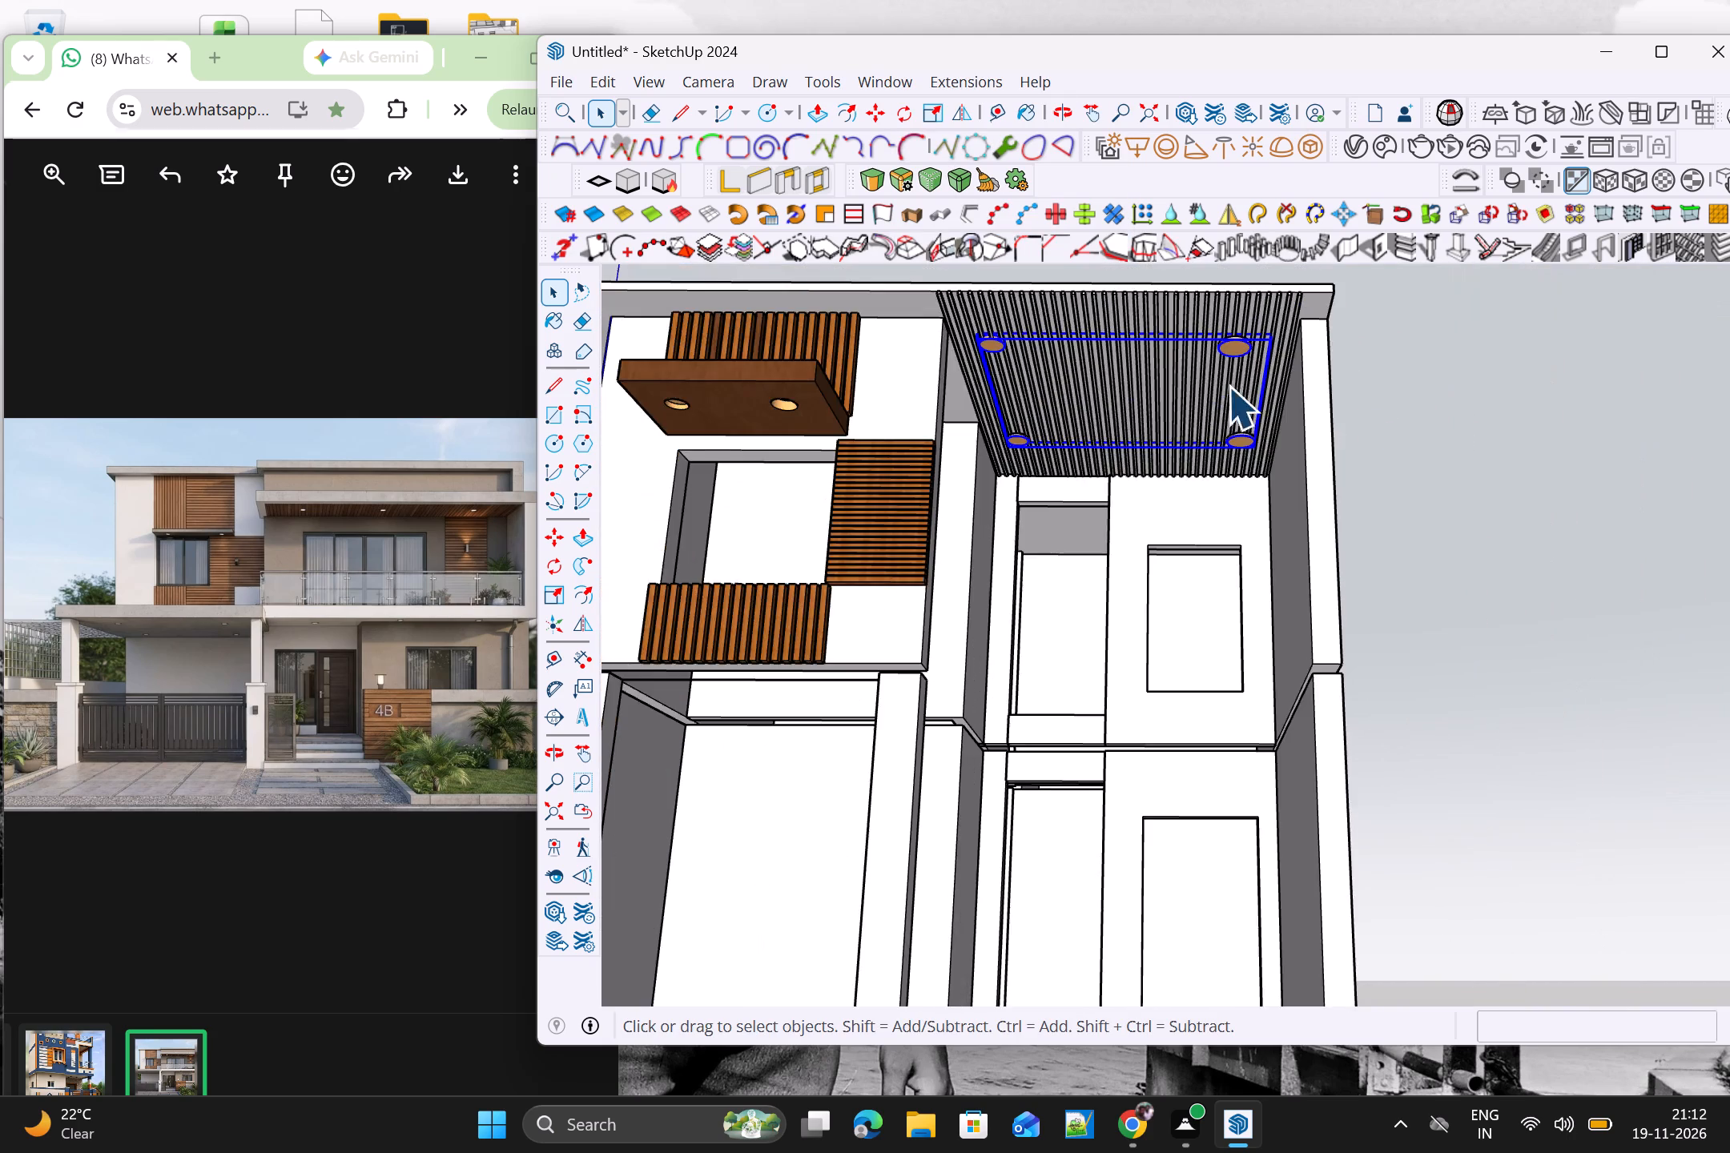
scroll(1362, 404, "down", 4)
left_click_drag(1425, 335, 859, 339)
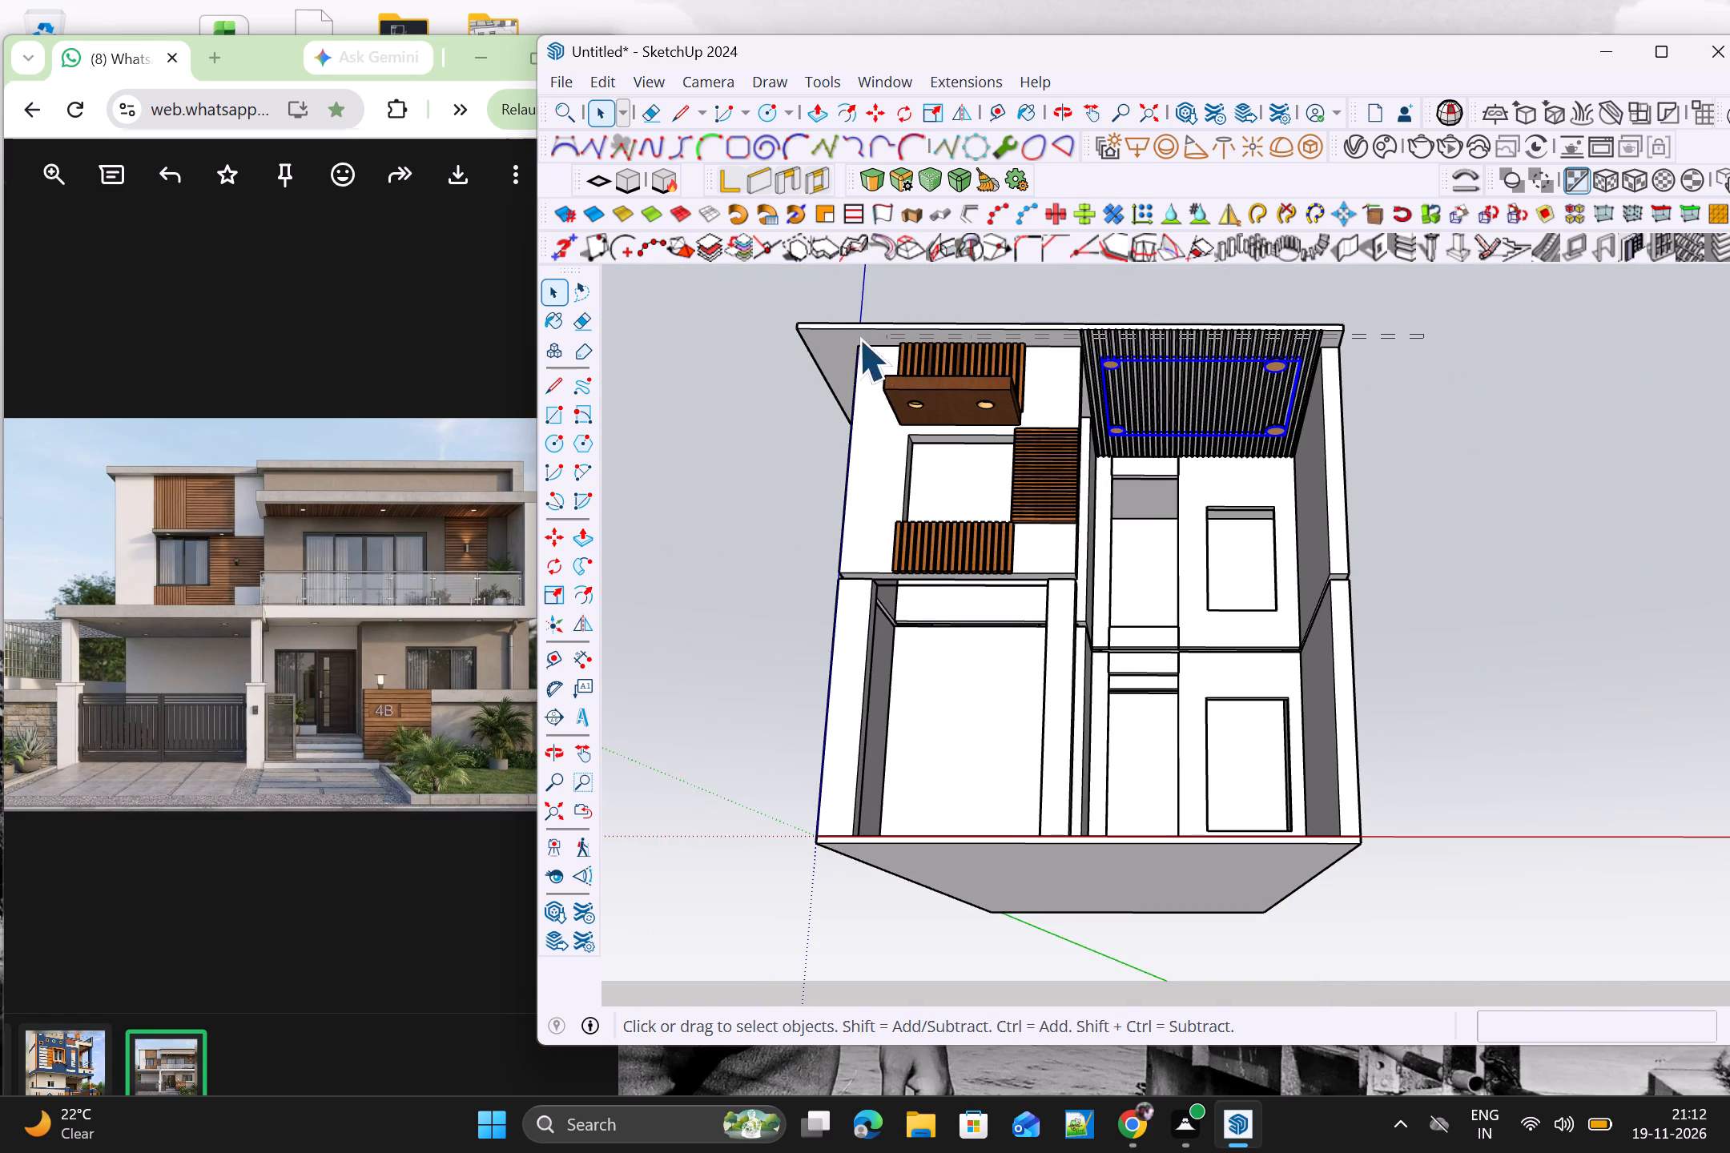
left_click_drag(859, 339, 724, 319)
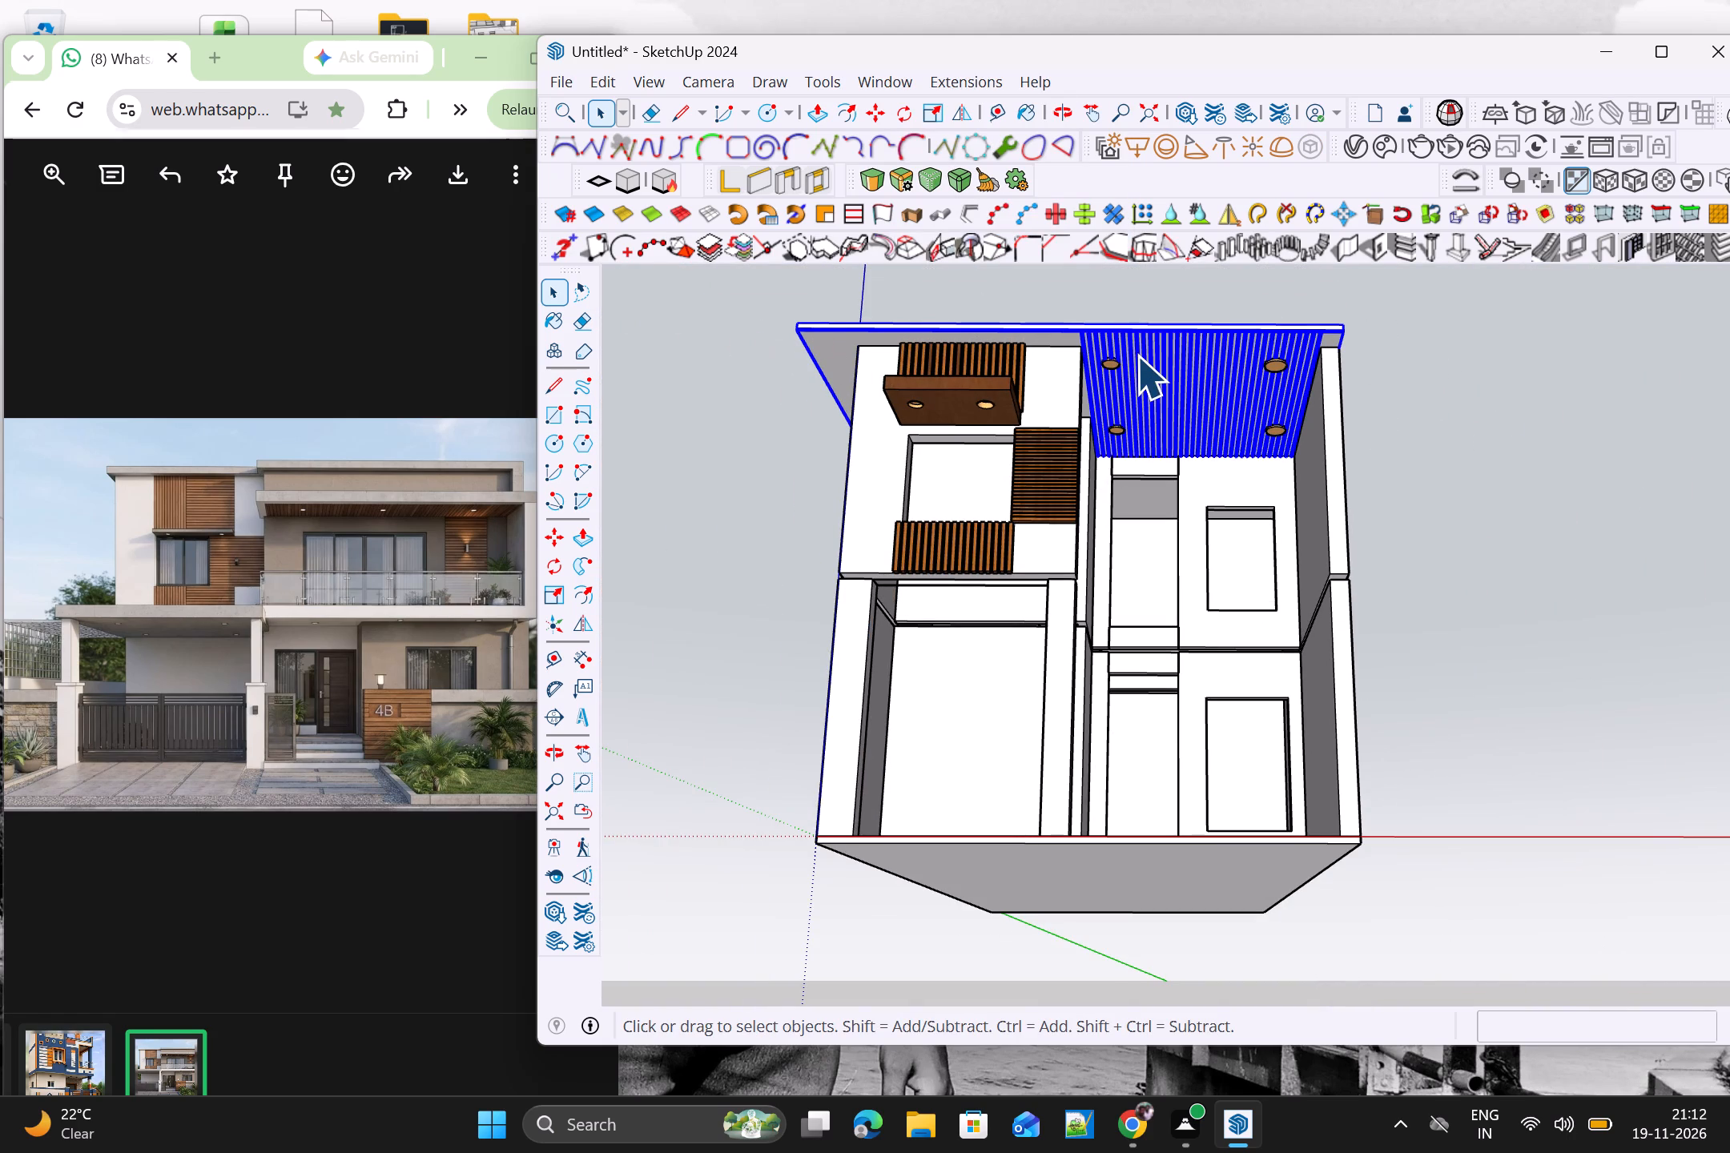
scroll(1137, 360, "up", 7)
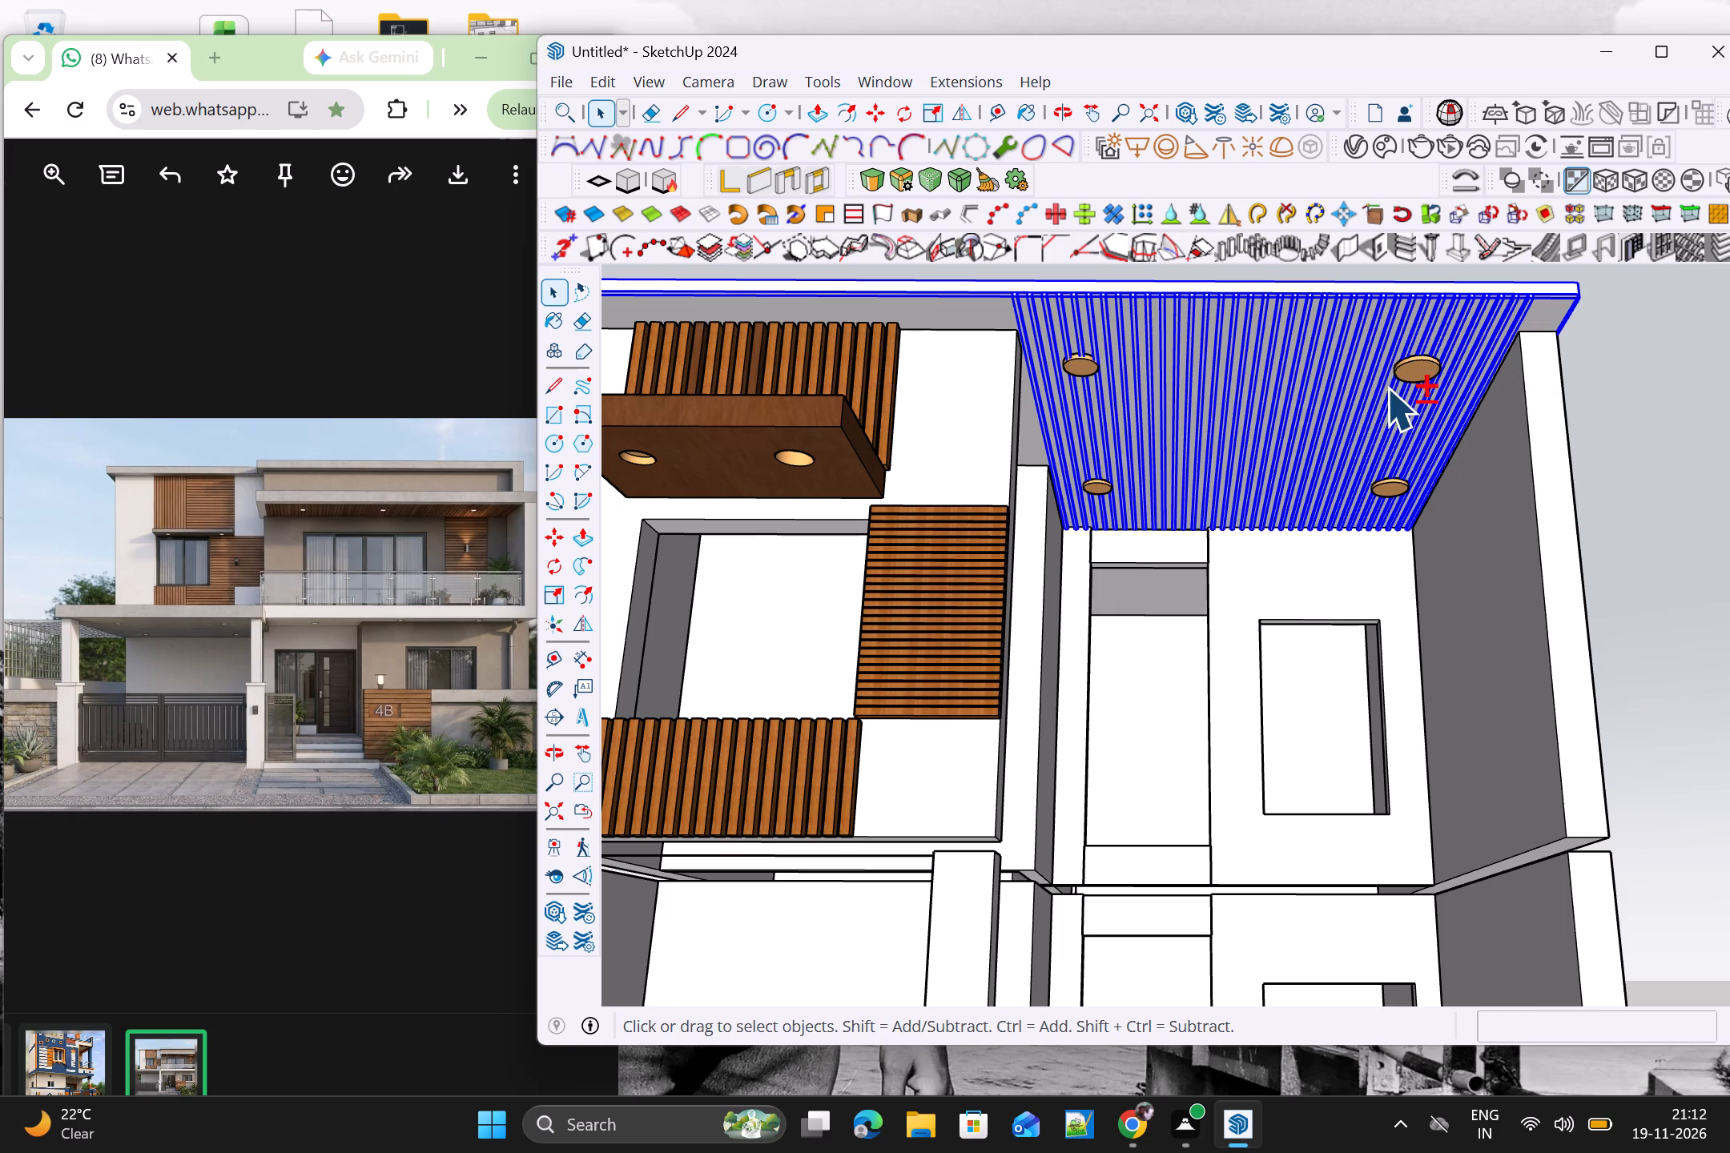
left_click(1414, 379, "shift")
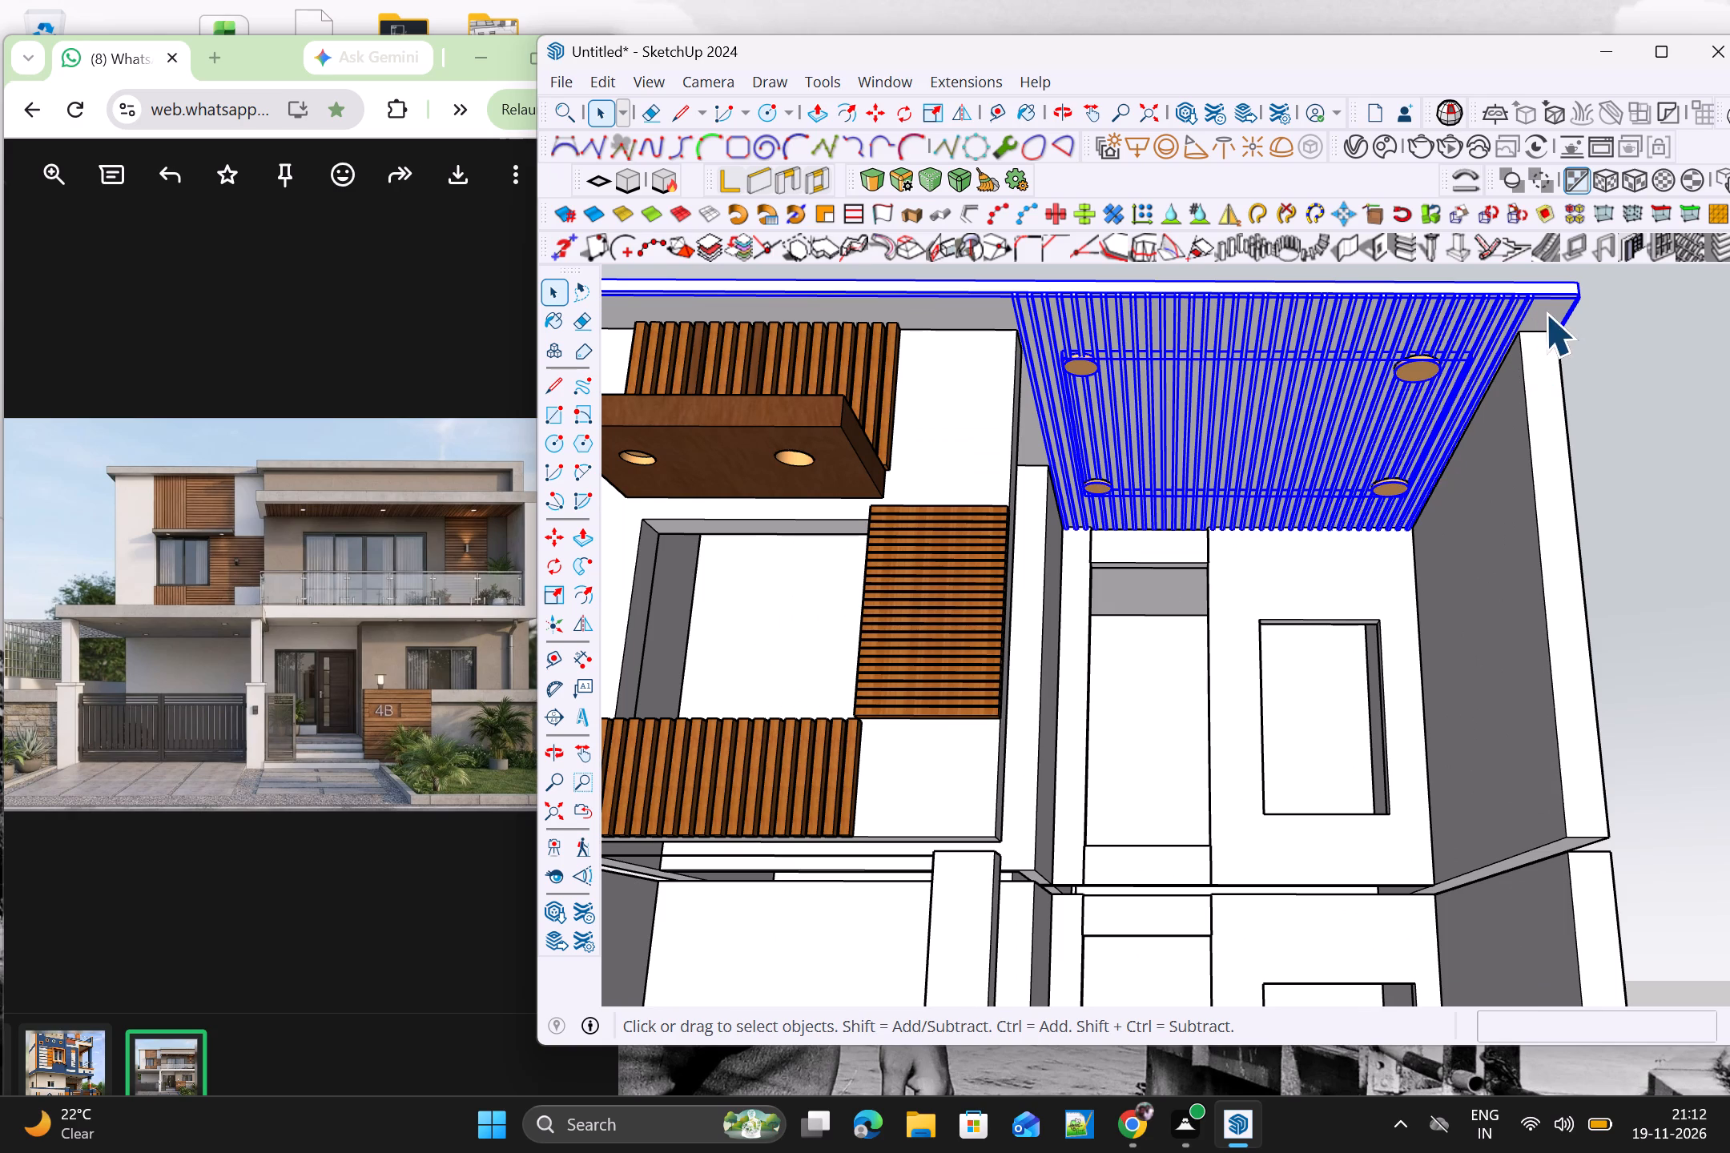
right_click(1545, 313)
left_click(1559, 571)
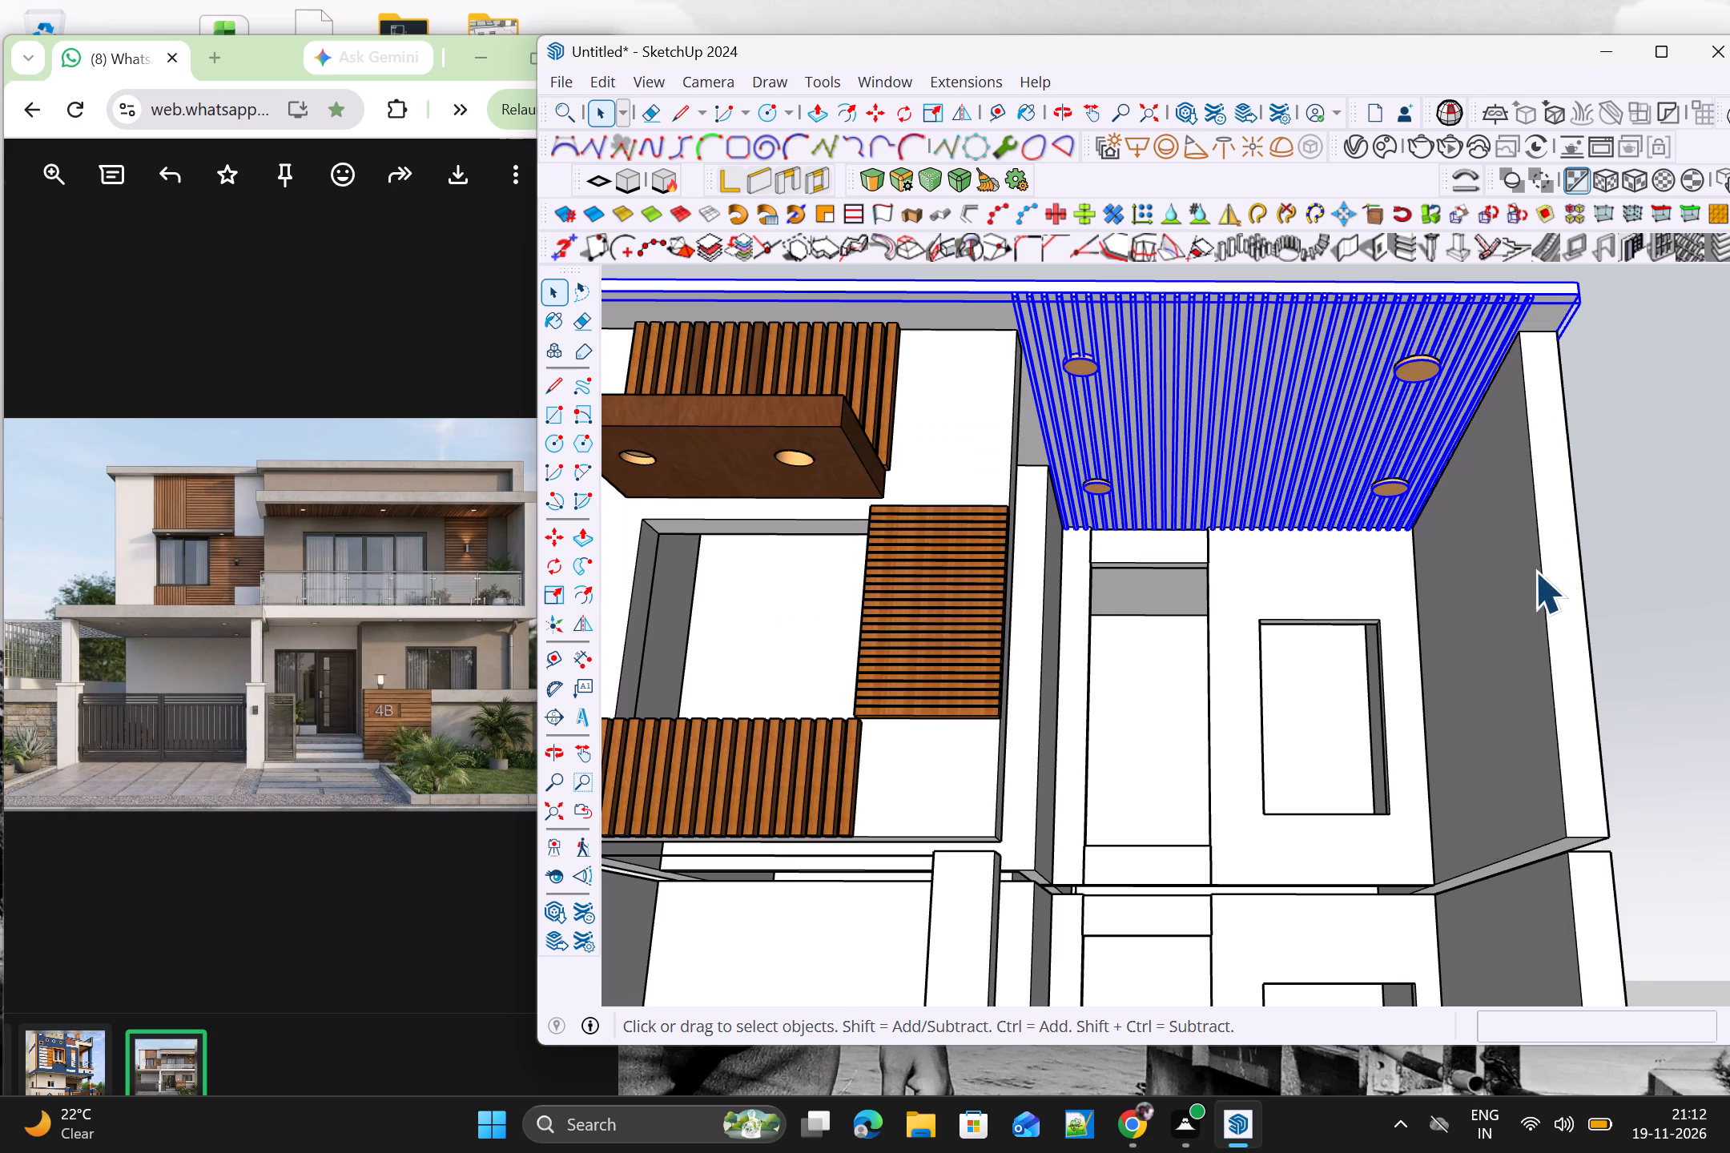
Copy the grouped roof slab, battens and downlights straight down about 10' 4" to the slab level between the two storeys.
scroll(1529, 572, "down", 6)
key("m")
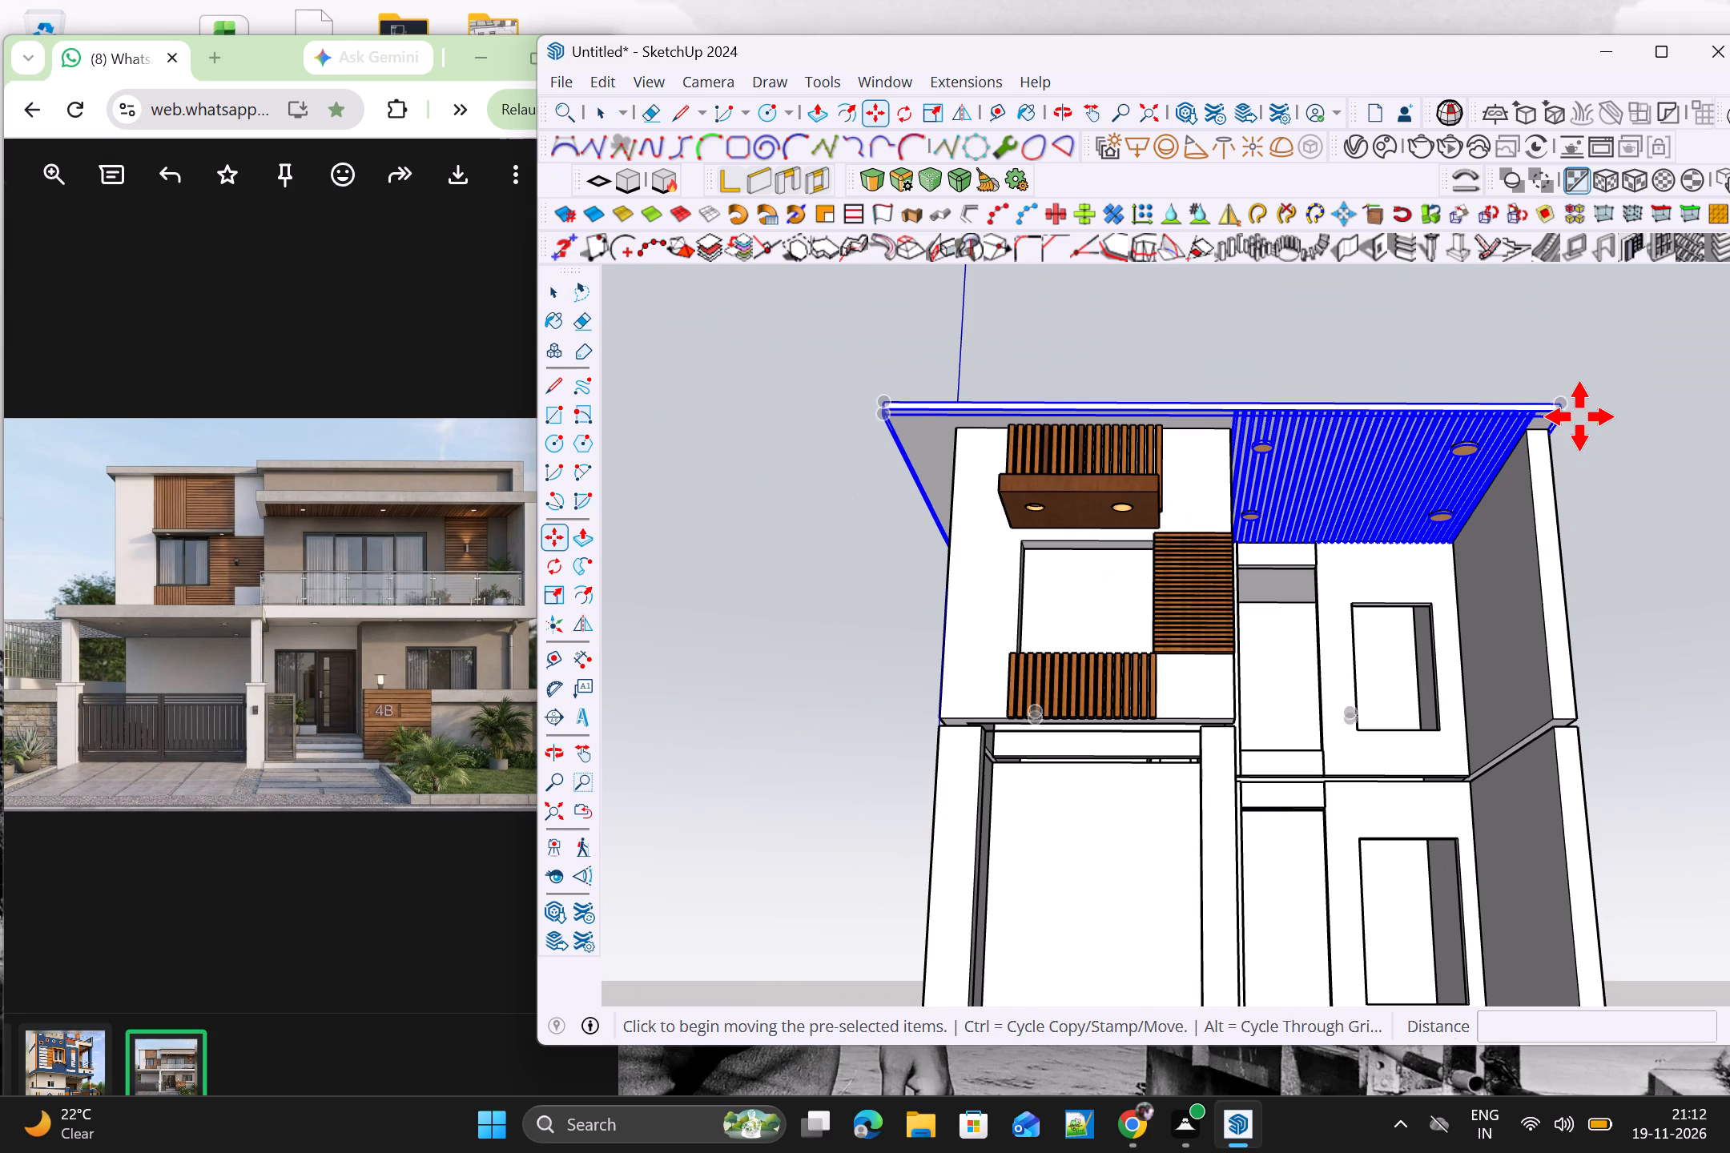
left_click(1560, 416)
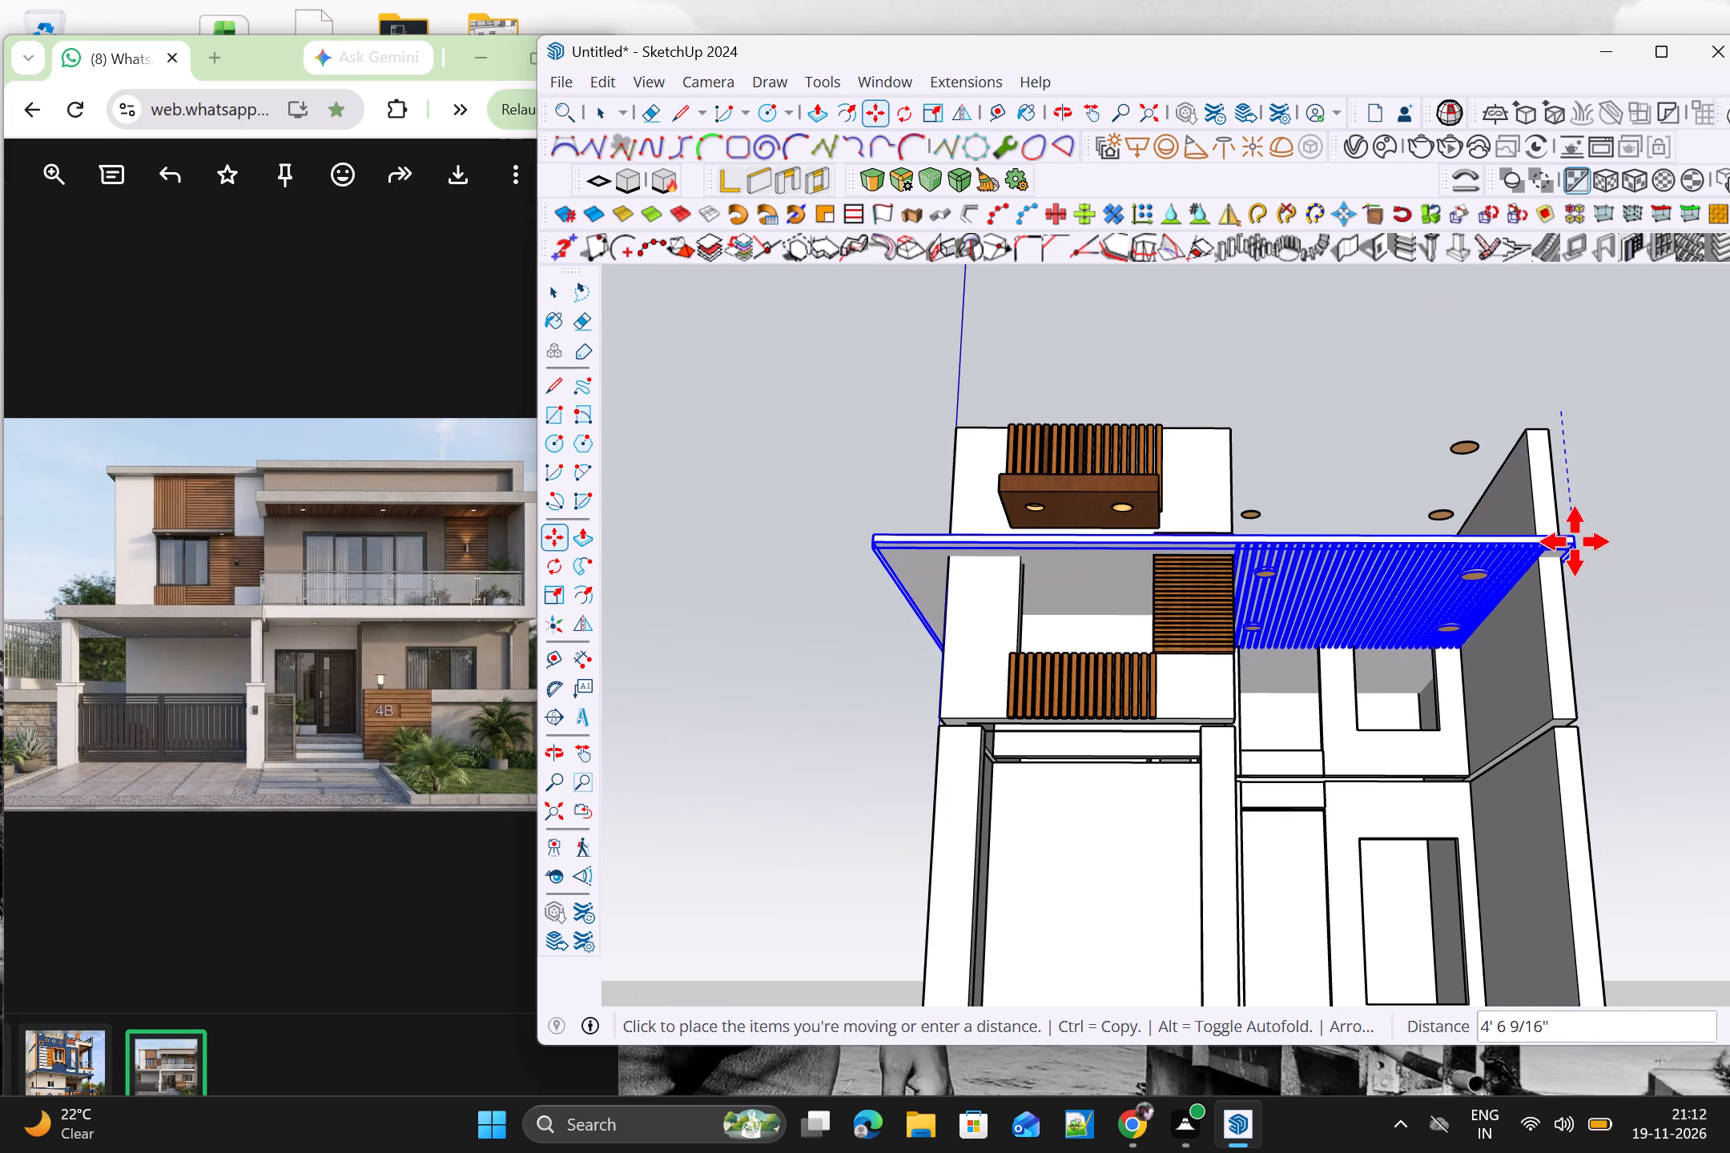
middle_click_drag(1577, 539, 1502, 463)
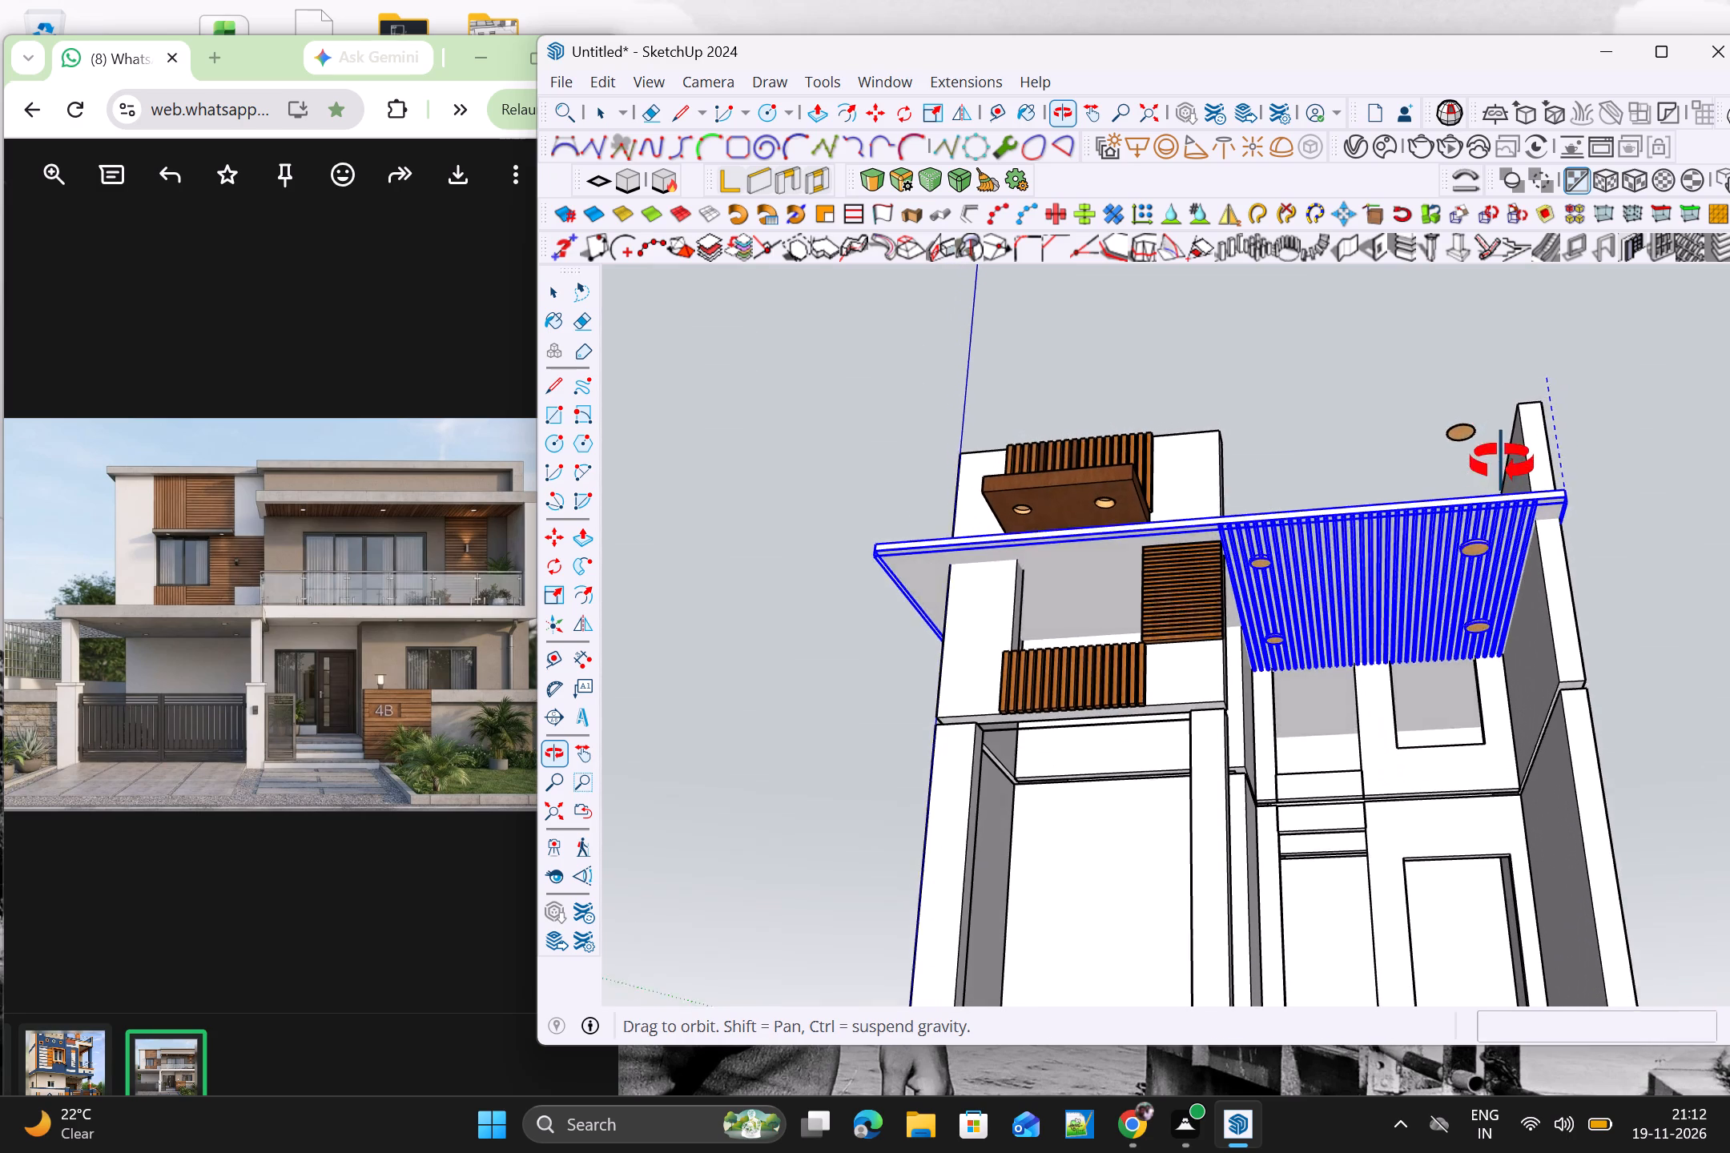
middle_click_drag(1502, 463, 1502, 451)
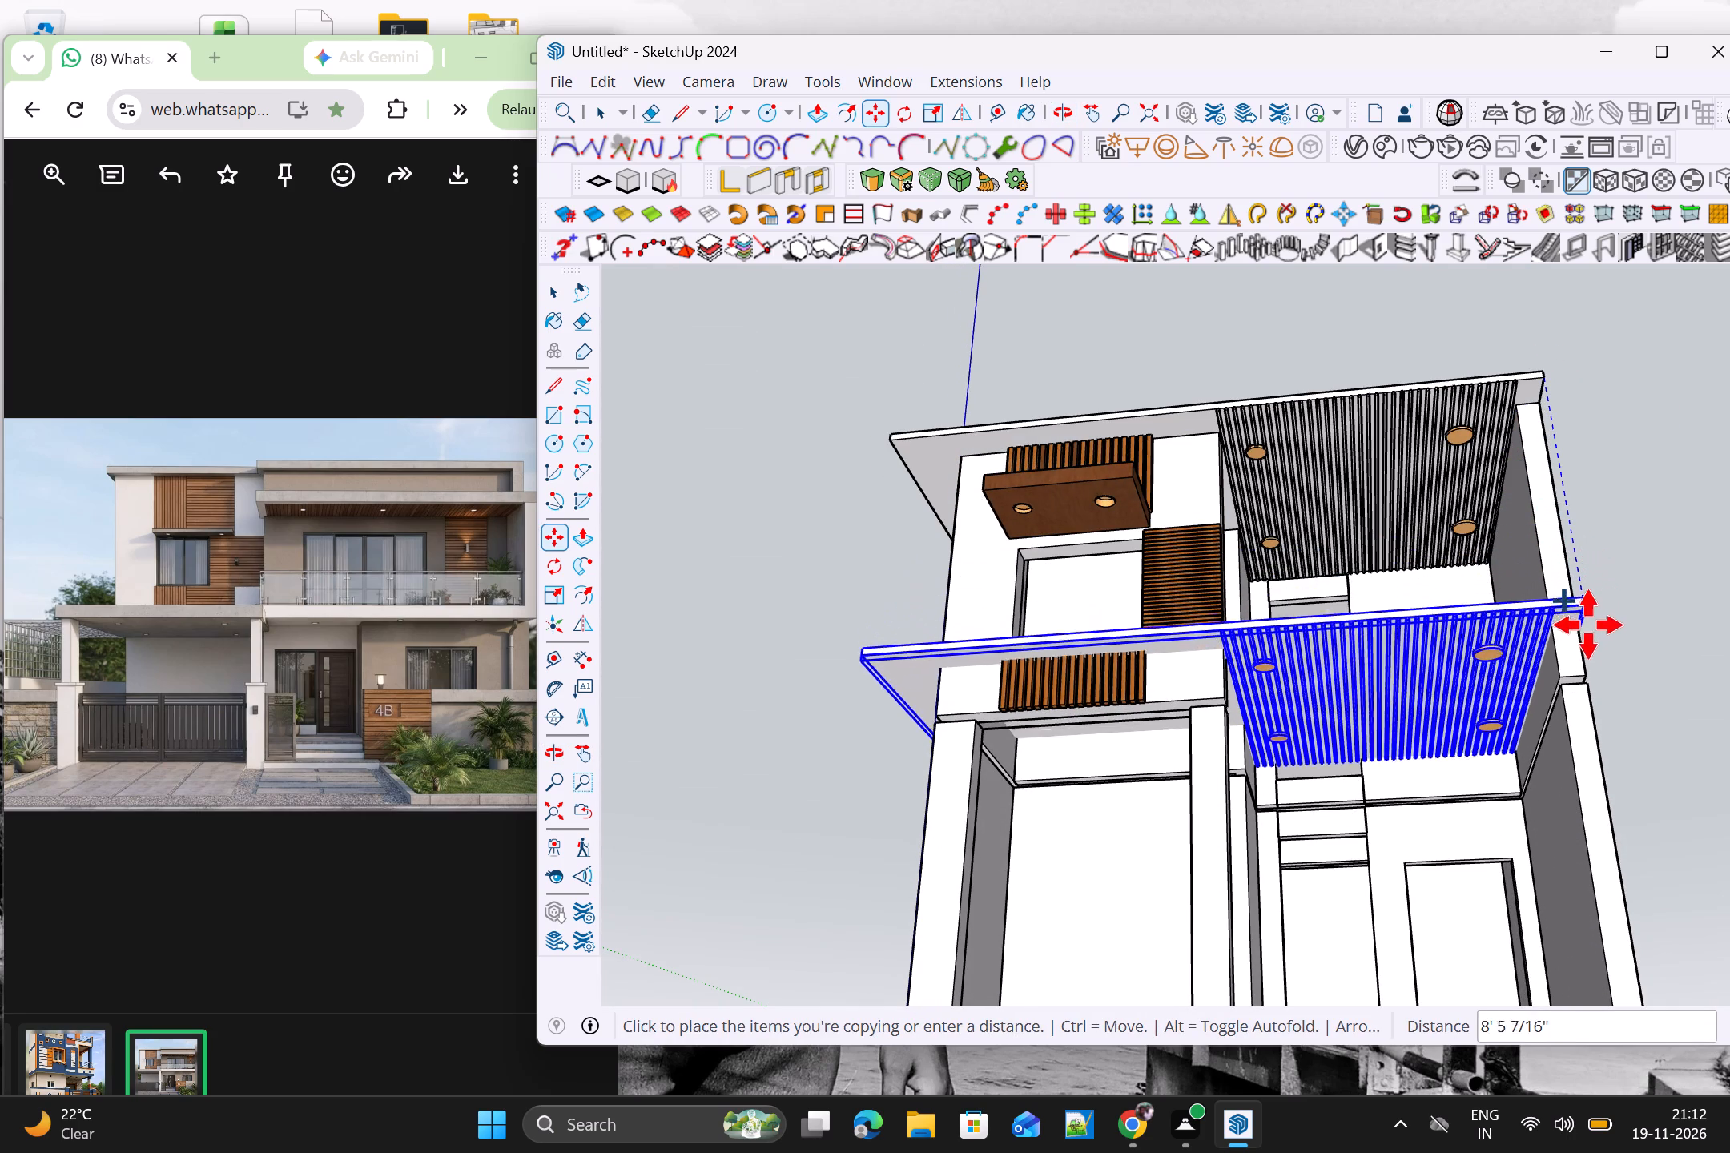
scroll(1590, 683, "up", 2)
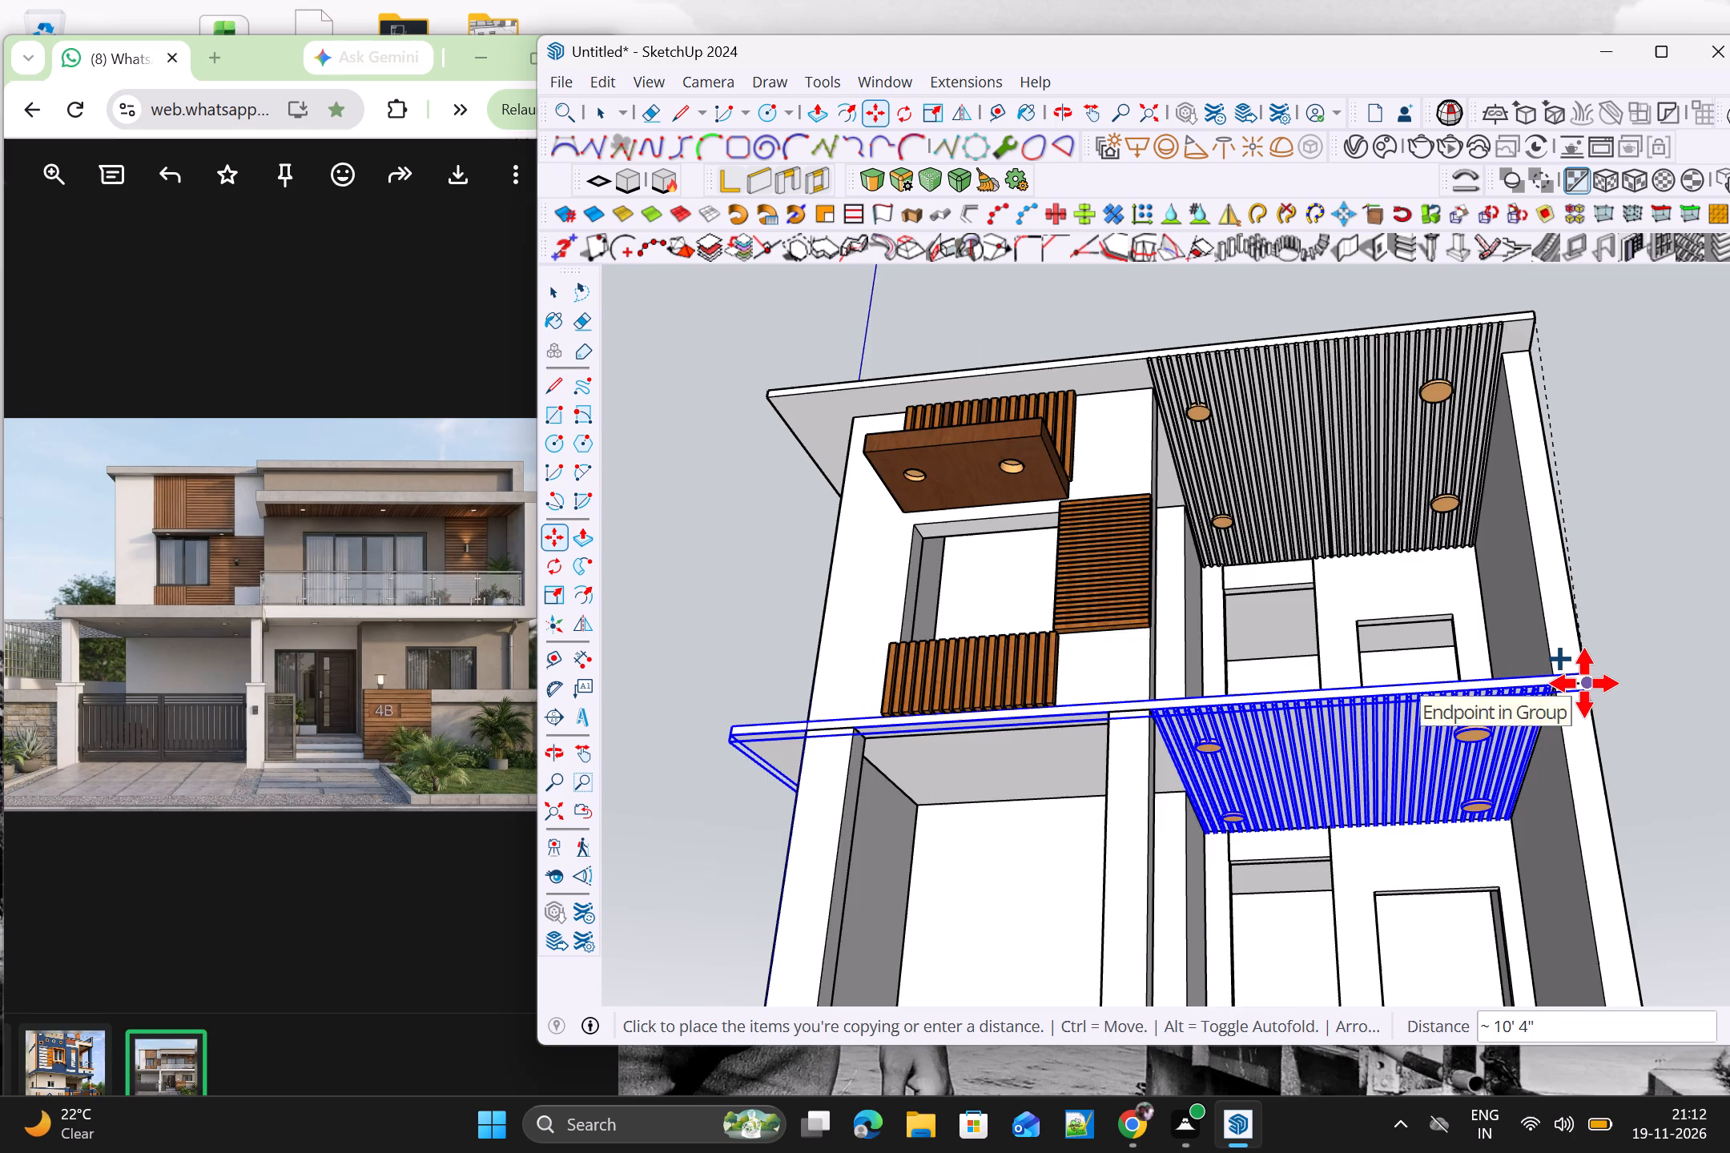
scroll(1584, 683, "up", 2)
middle_click_drag(1583, 683, 1580, 838)
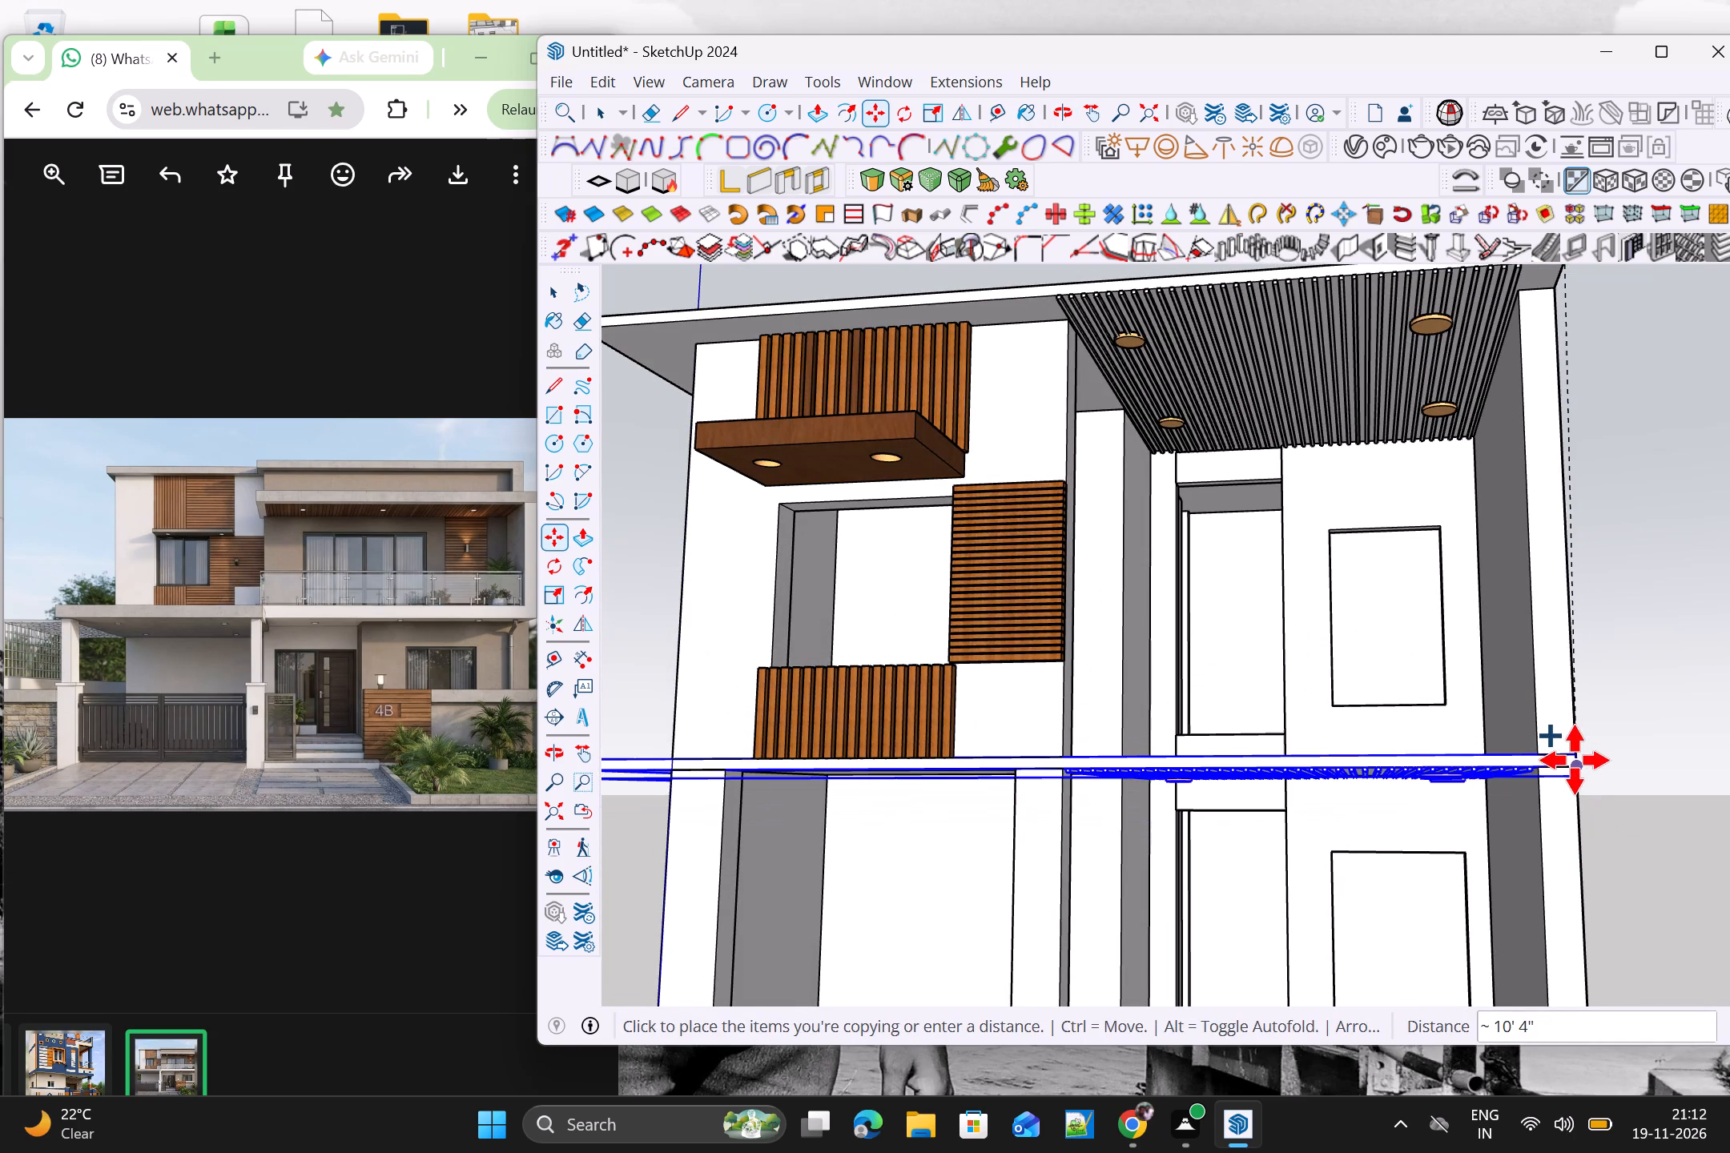
scroll(1574, 762, "up", 3)
left_click(1571, 760)
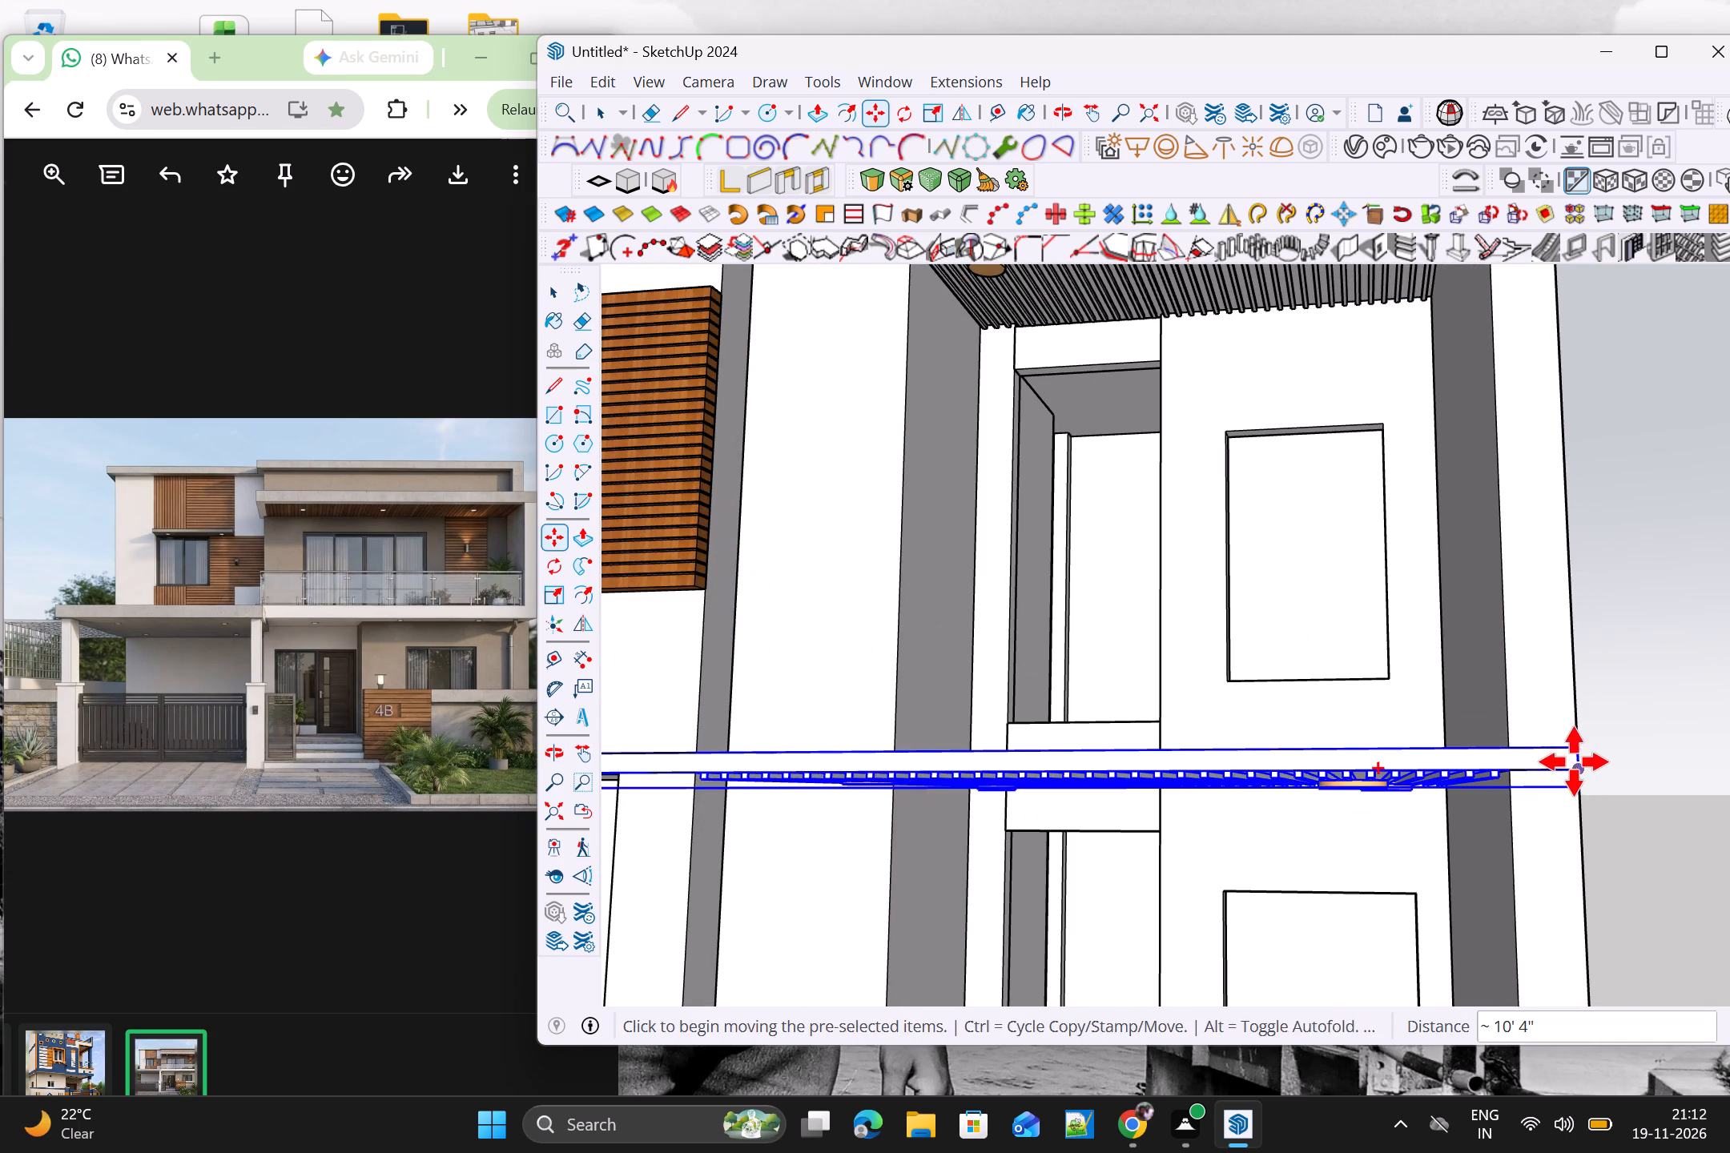
Examine the house from below, the front and the side to check the battened, downlit ceilings and slabs on both storeys.
key("space")
scroll(1643, 751, "down", 4)
left_click(1643, 752)
scroll(1643, 752, "down", 6)
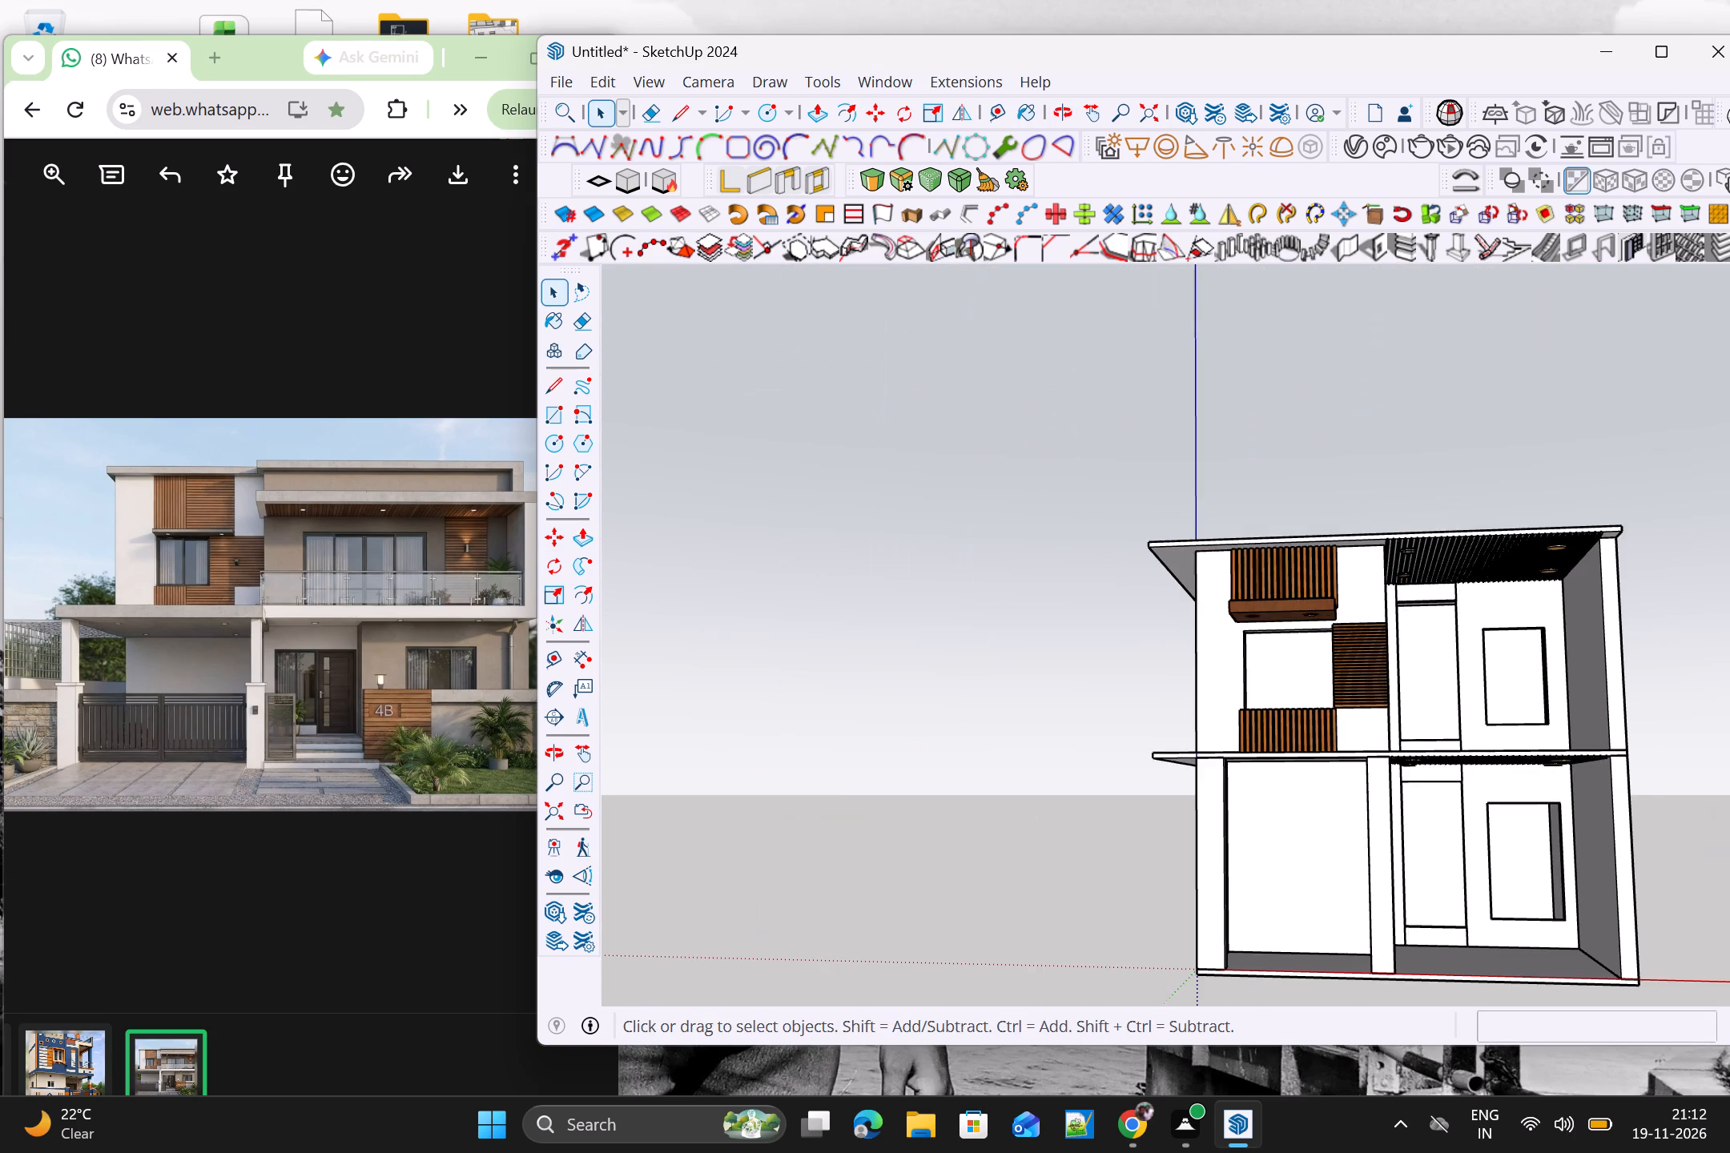
middle_click_drag(1729, 846, 1727, 705)
middle_click_drag(1709, 715, 1424, 688, "shift")
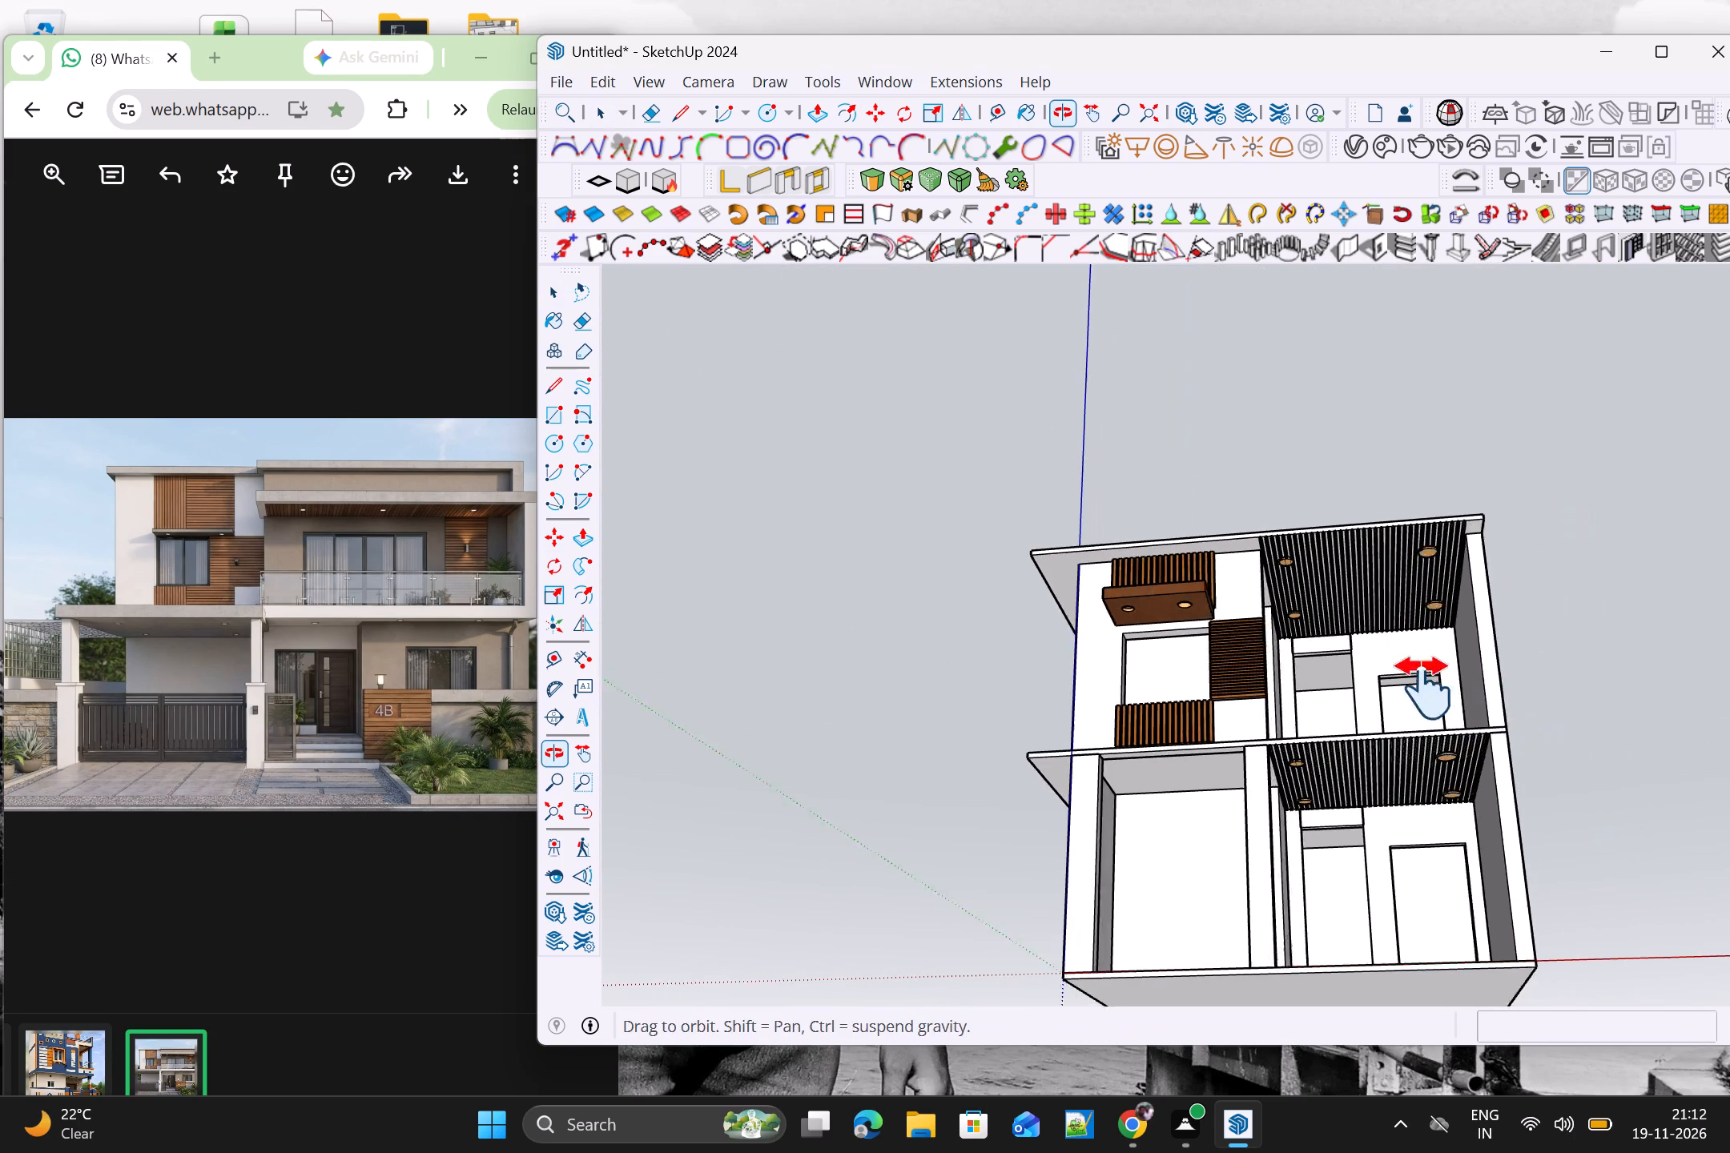
middle_click_drag(1424, 688, 1378, 629, "shift")
middle_click_drag(1370, 598, 1484, 583)
scroll(1512, 635, "up", 2)
middle_click_drag(1561, 718, 1436, 962)
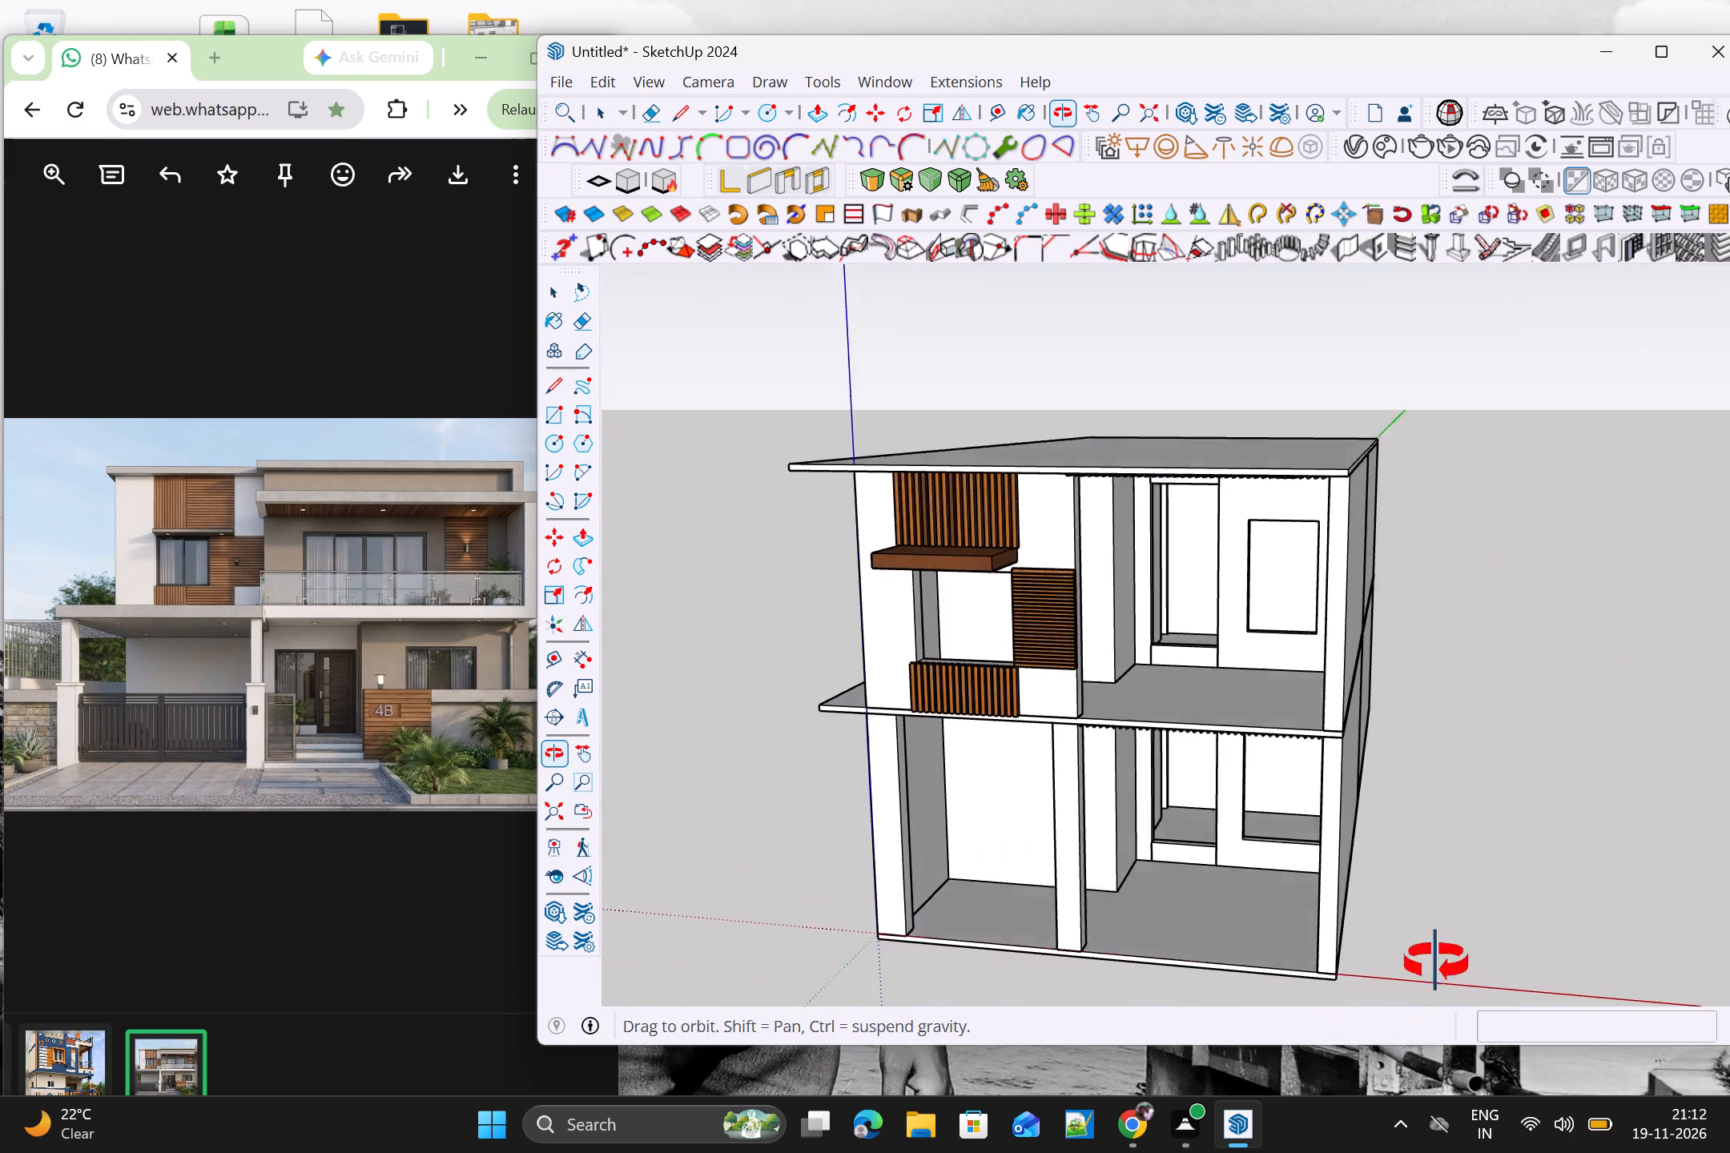
middle_click_drag(1436, 962, 1533, 759)
scroll(1533, 757, "up", 2)
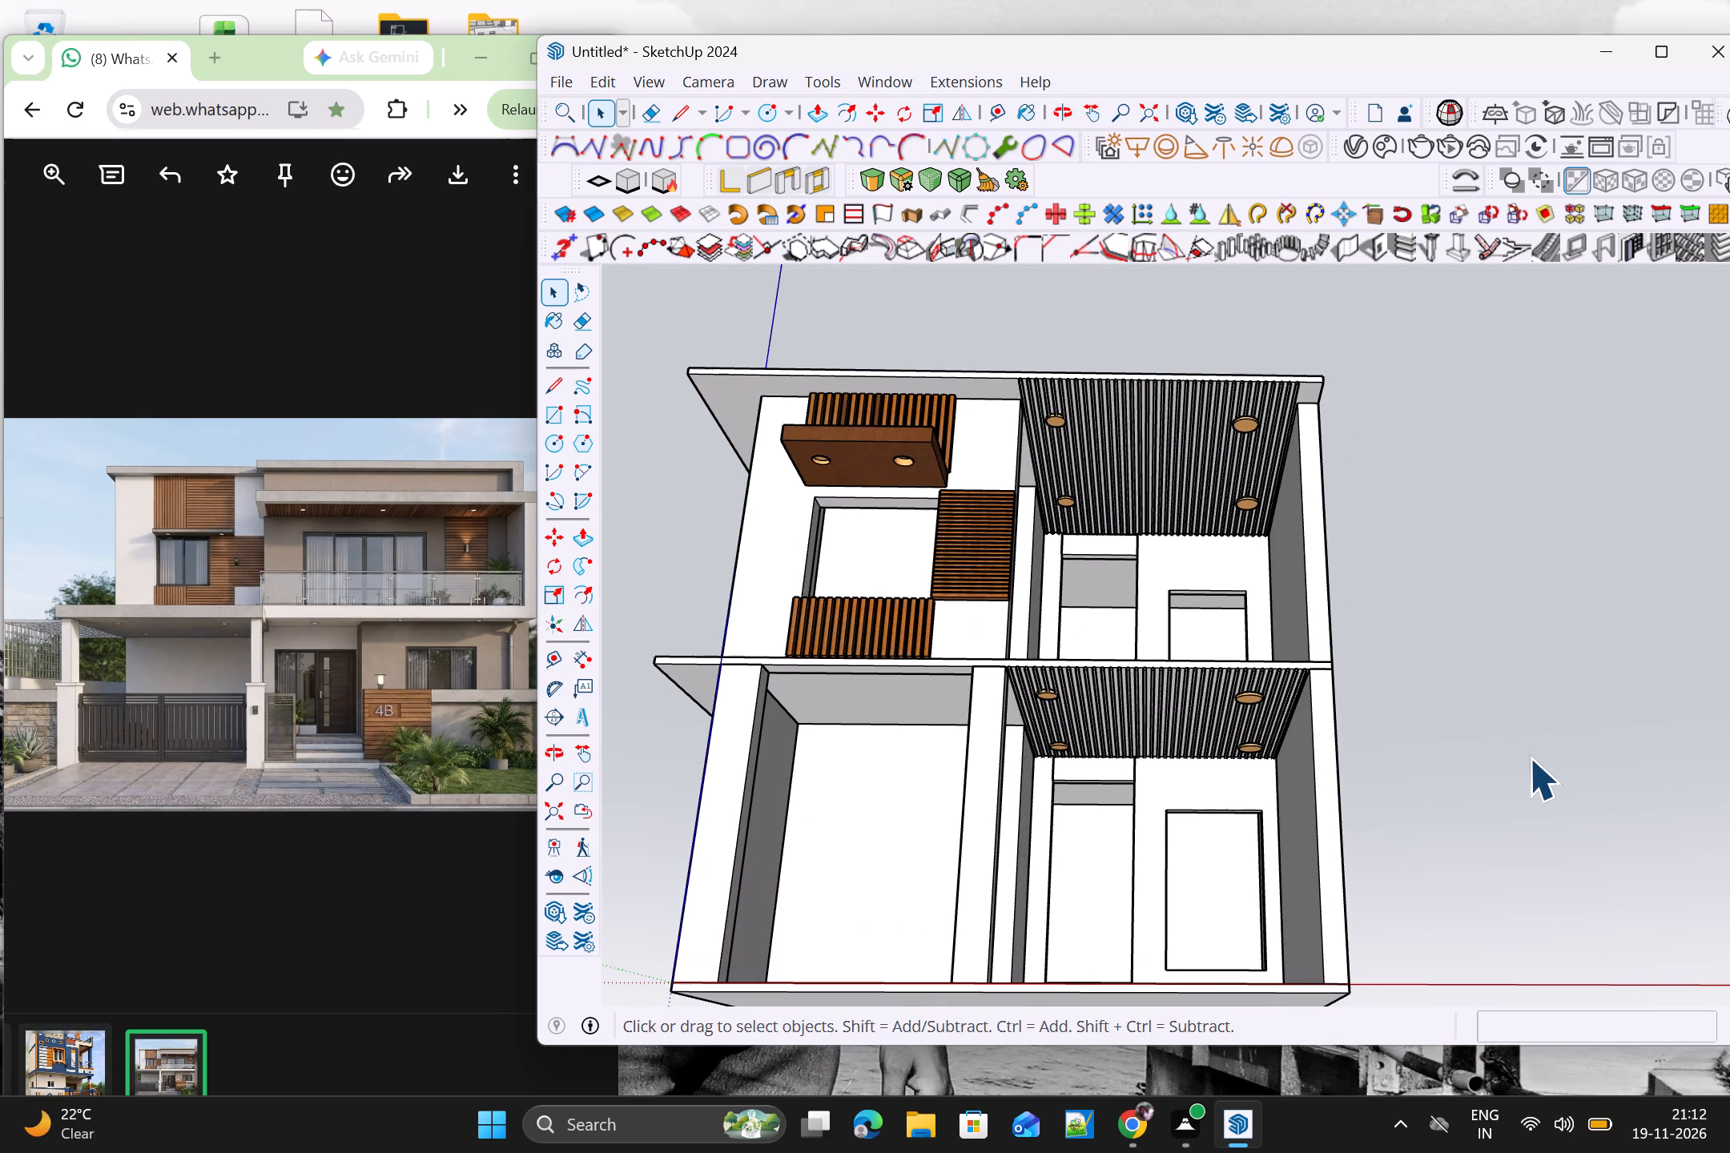
scroll(1526, 749, "down", 2)
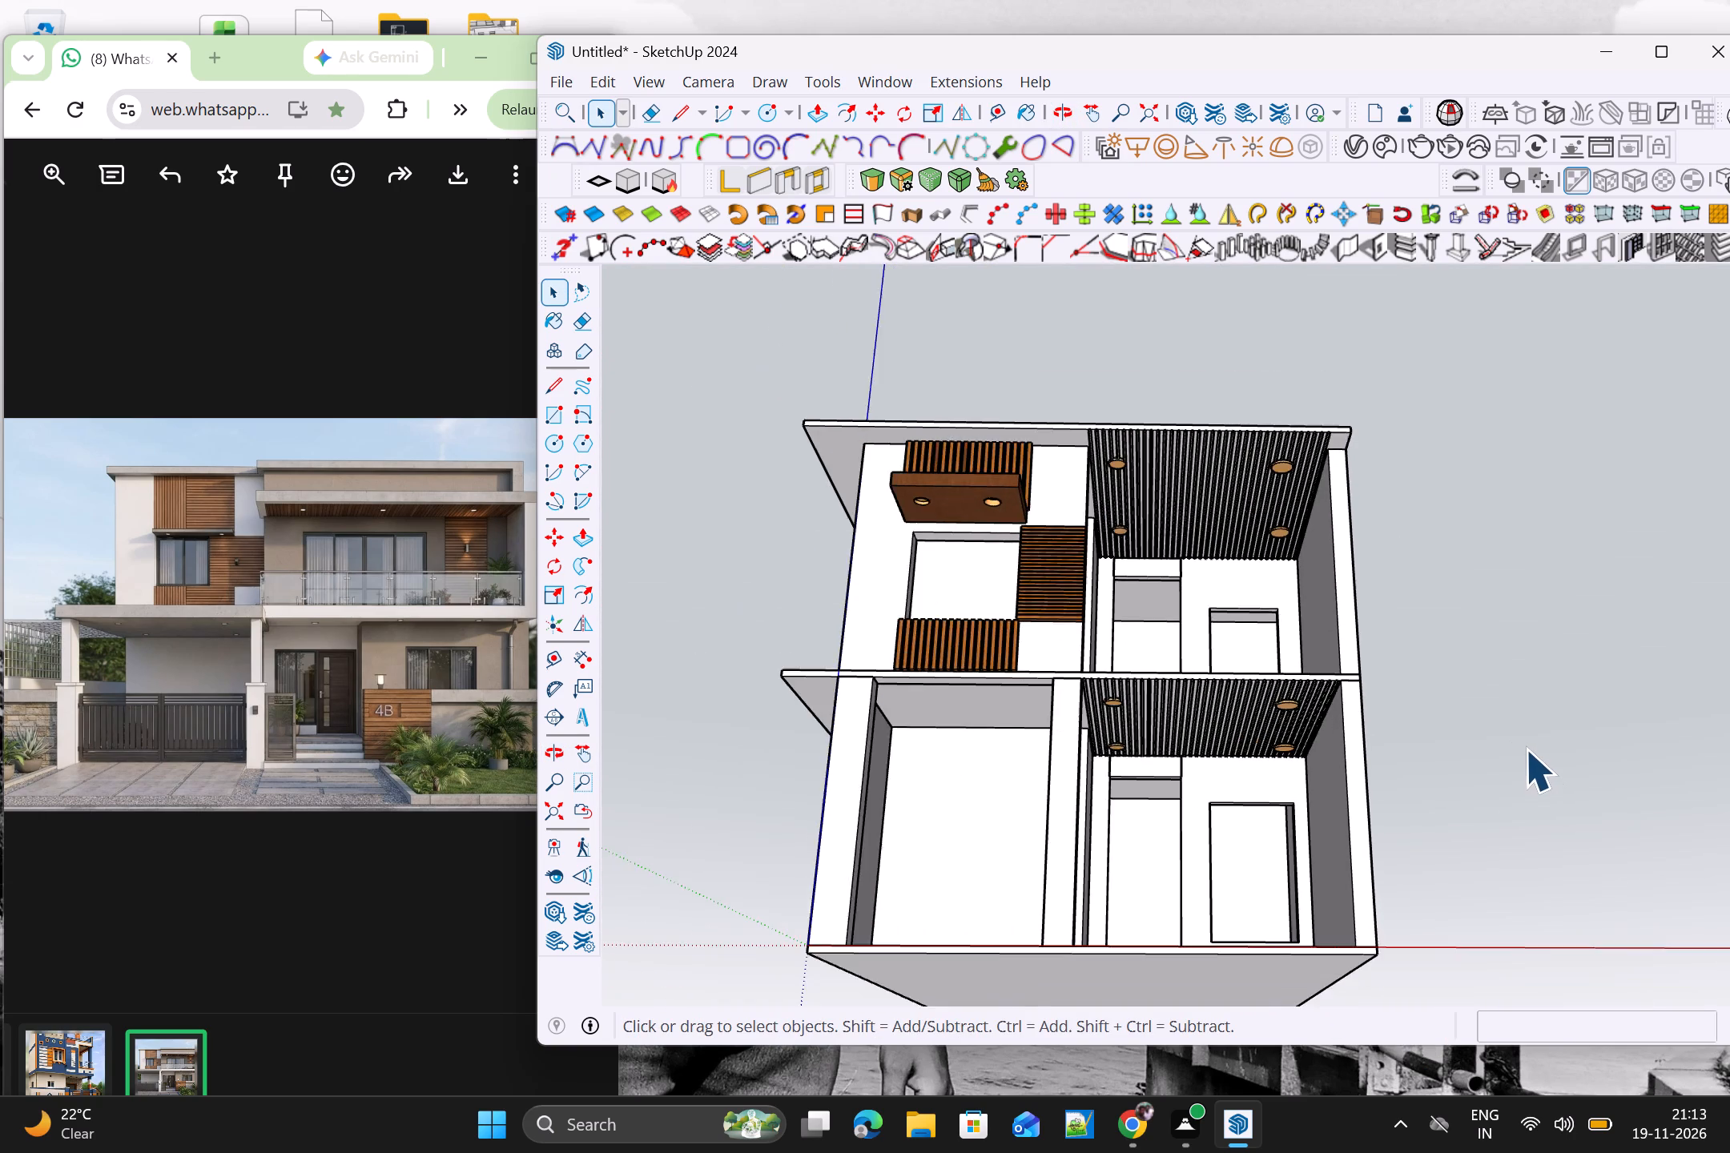
scroll(1525, 749, "down", 2)
middle_click_drag(1514, 755, 1507, 935)
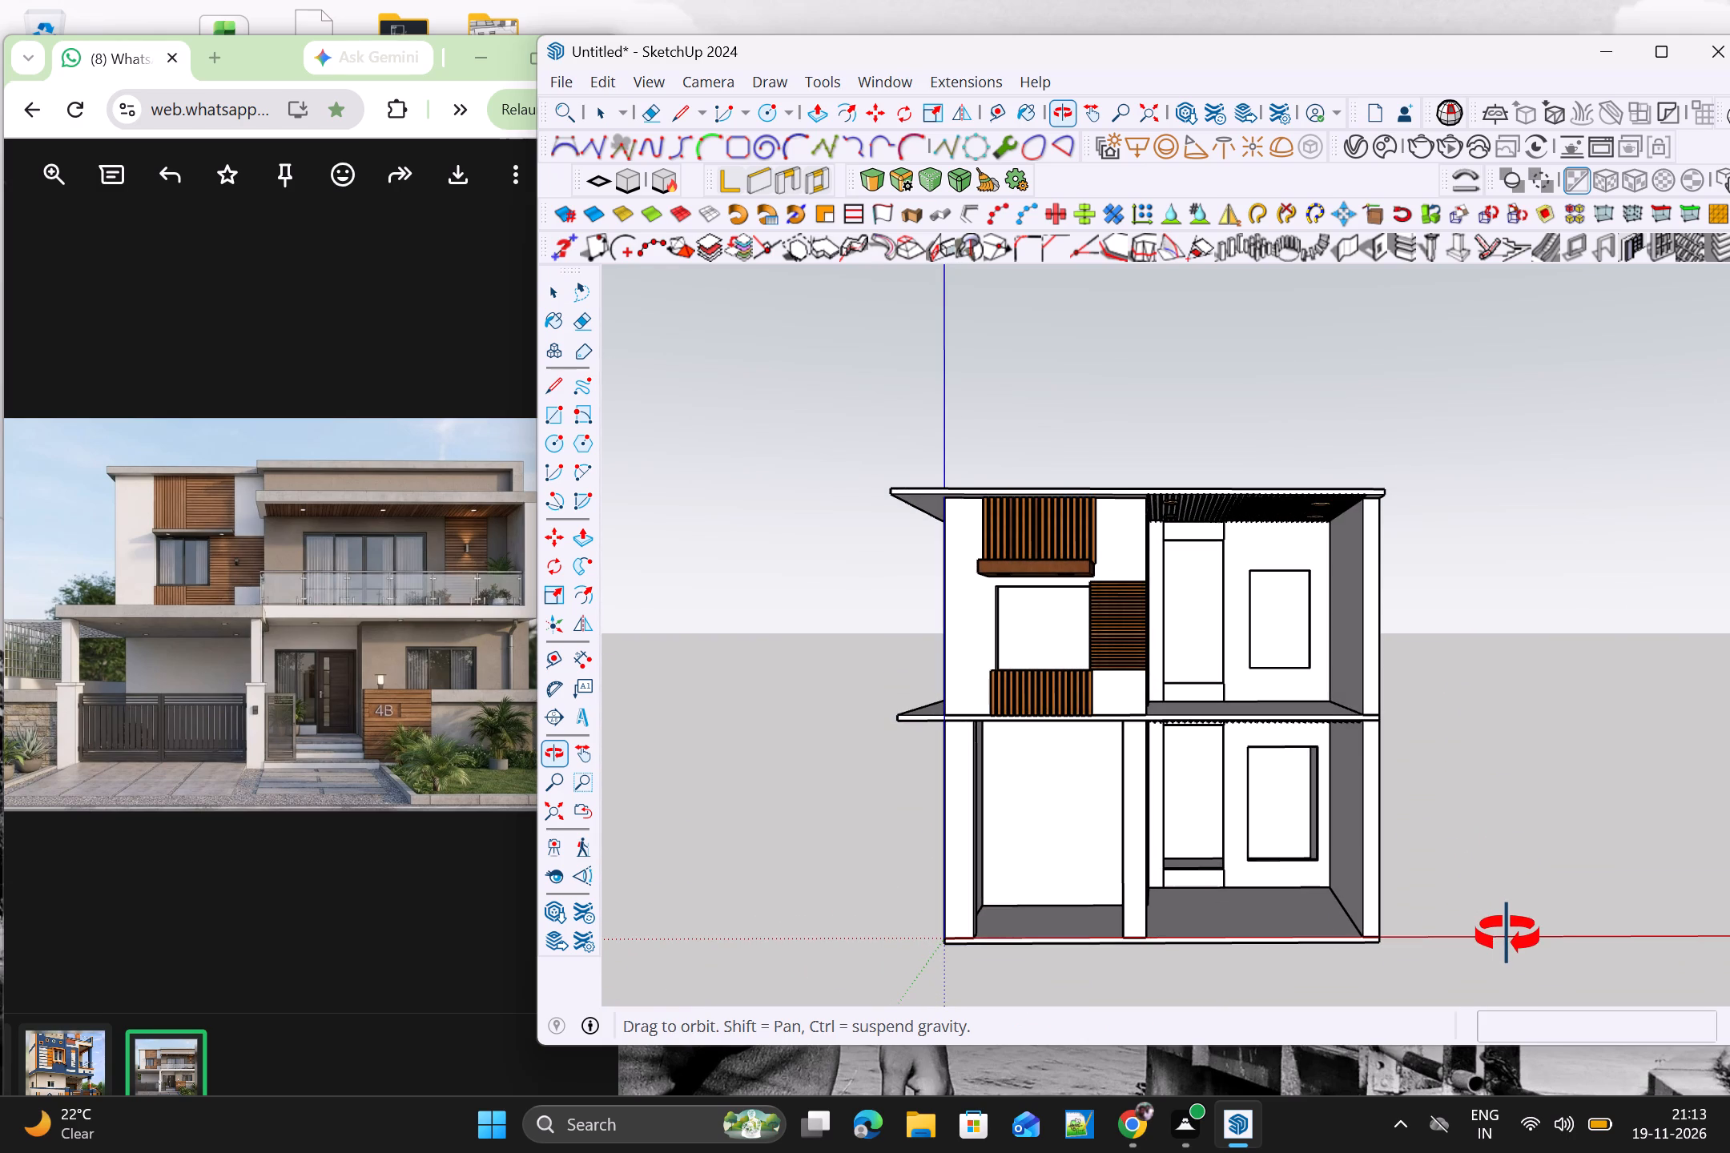
middle_click_drag(1507, 935, 1507, 926)
scroll(1426, 837, "down", 4)
middle_click_drag(1326, 857, 1729, 918)
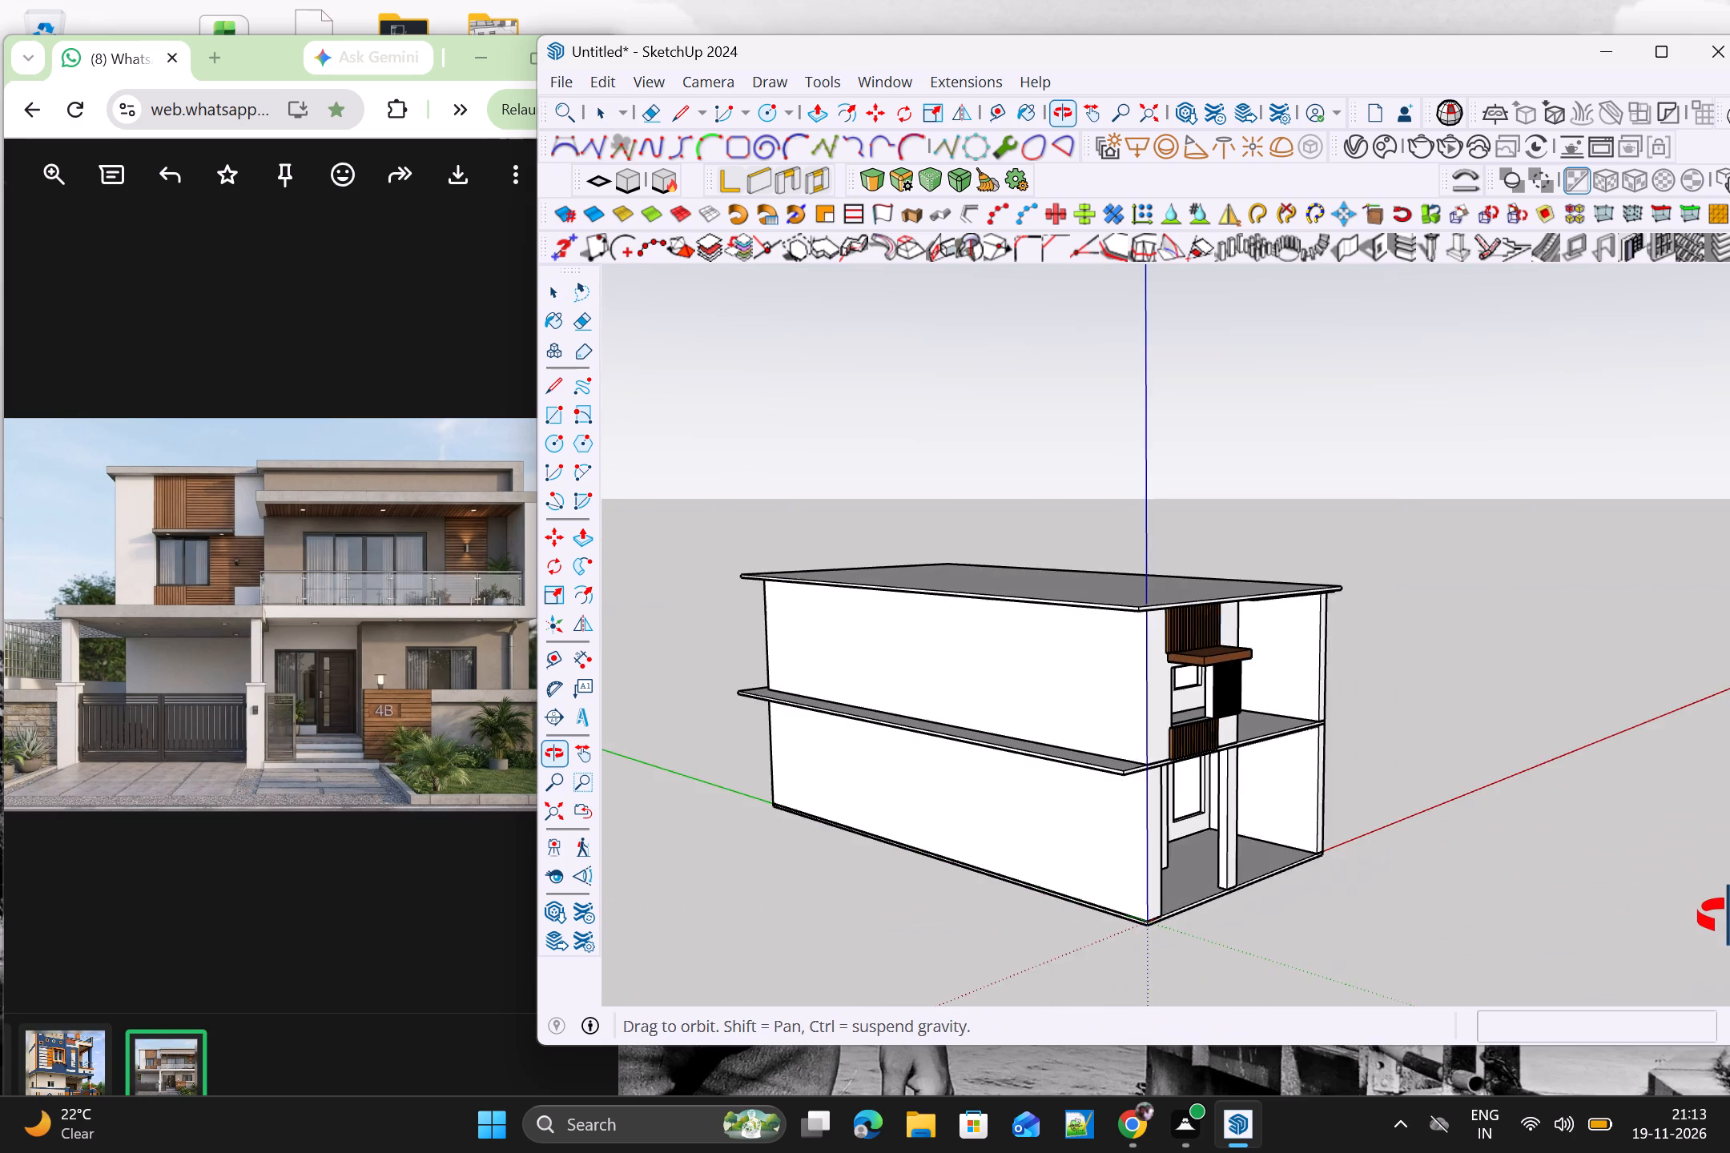
middle_click_drag(1729, 918, 1680, 934)
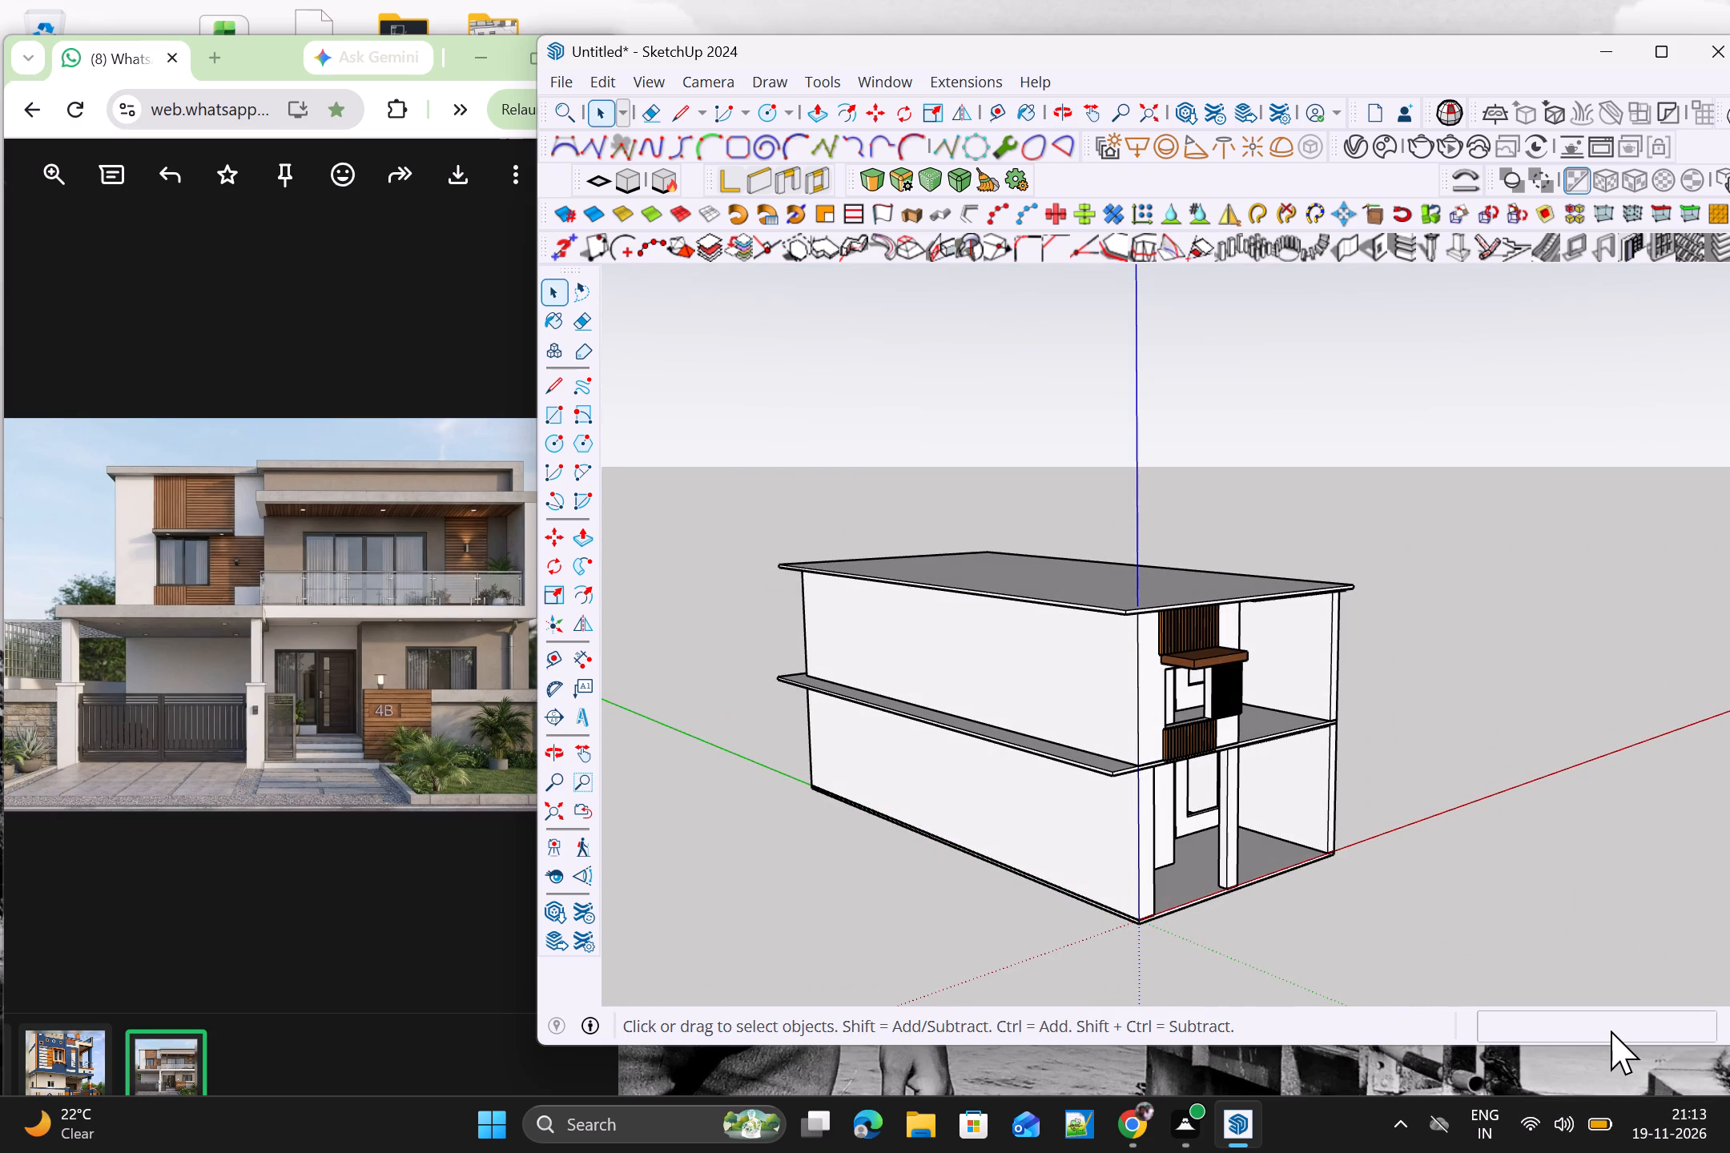
Draw a rectangle about 1' 4" by 4' 9" on the side wall's inner face at the ground floor's front corner.
key("r")
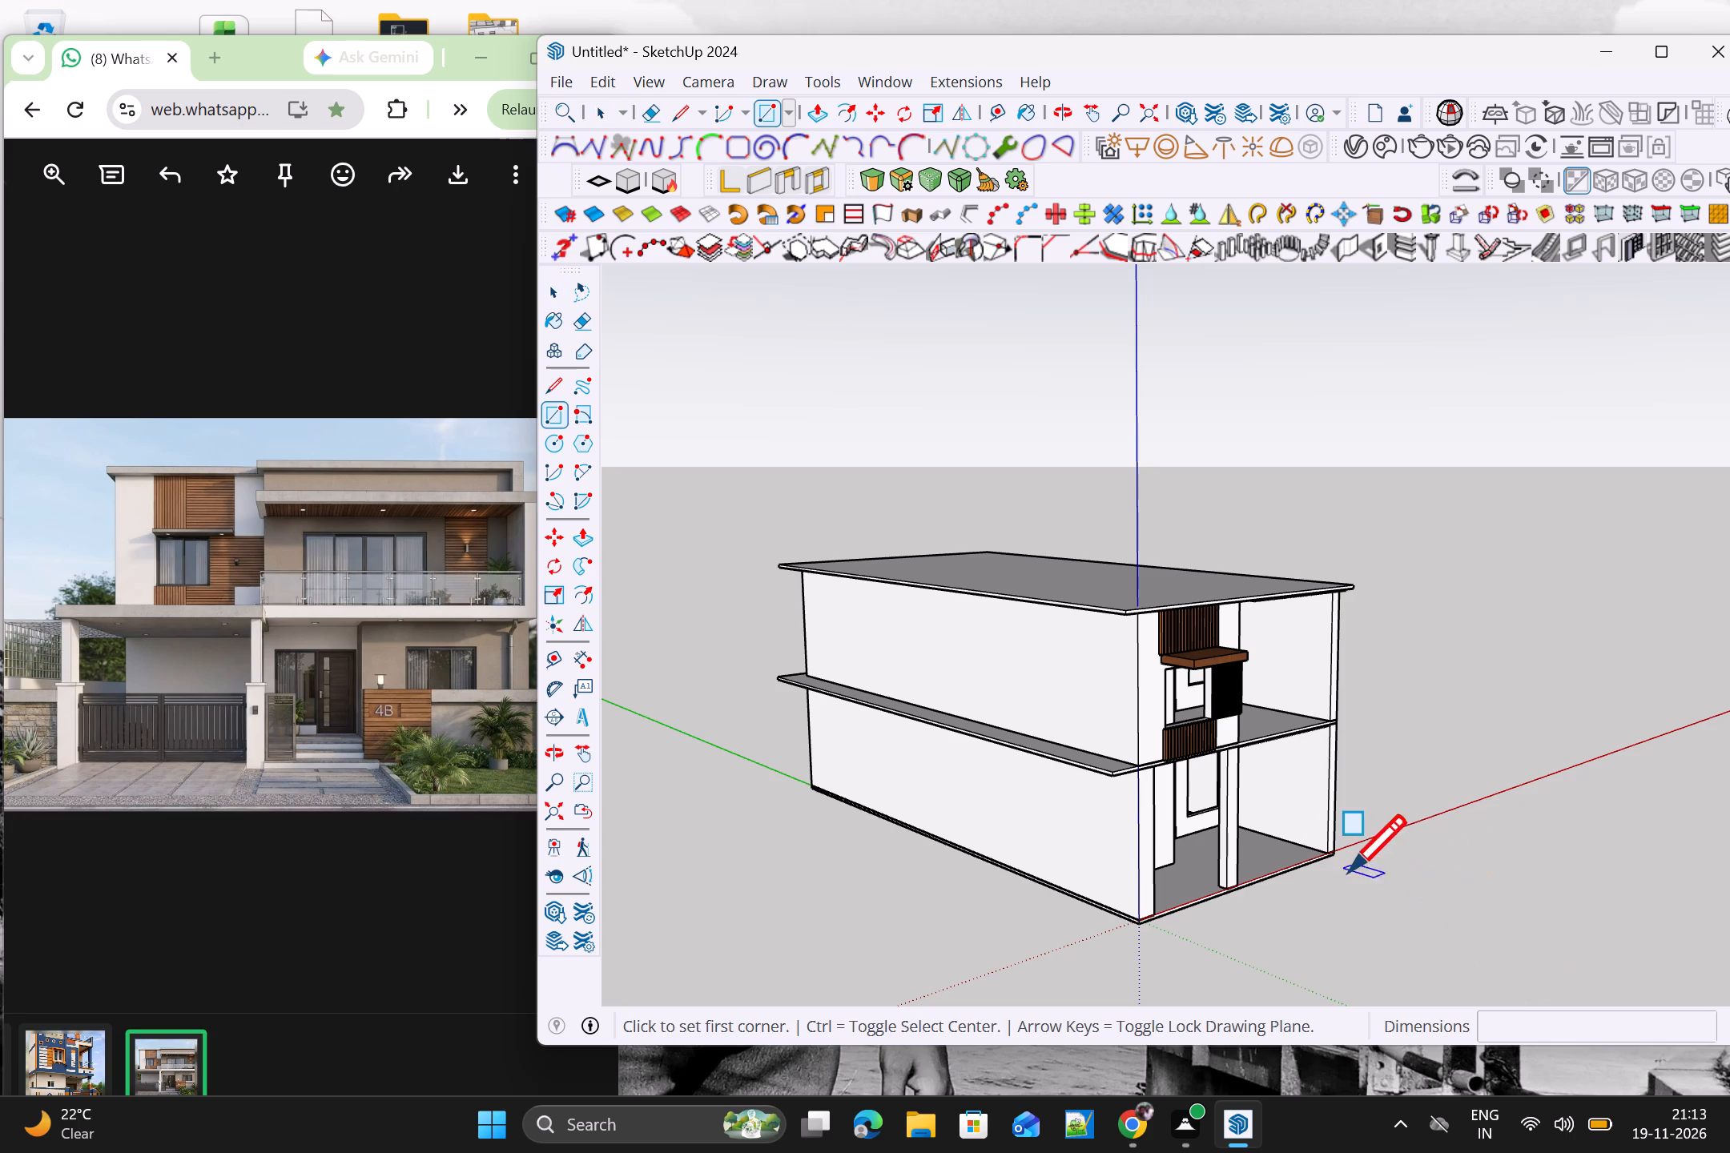
scroll(1314, 833, "up", 2)
middle_click_drag(1318, 832, 1495, 822)
scroll(1332, 764, "up", 3)
scroll(1201, 767, "up", 3)
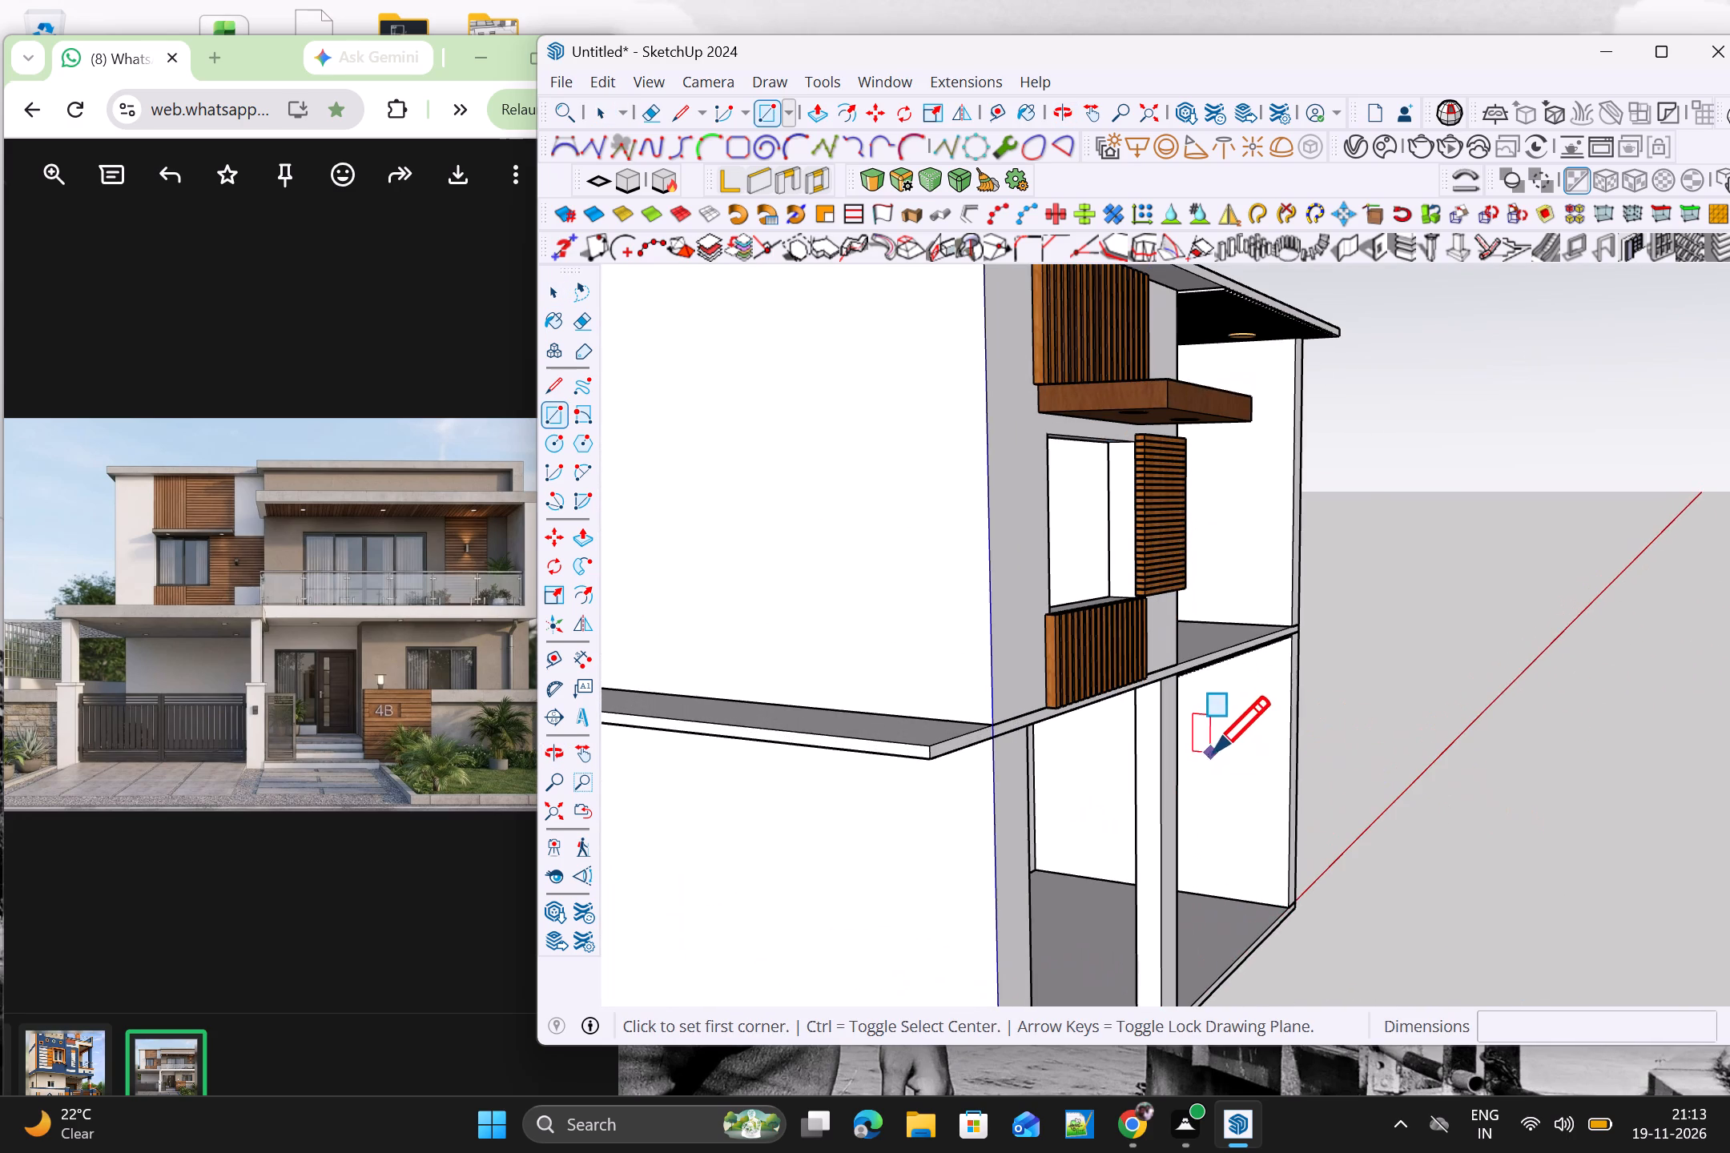
left_click(1257, 777)
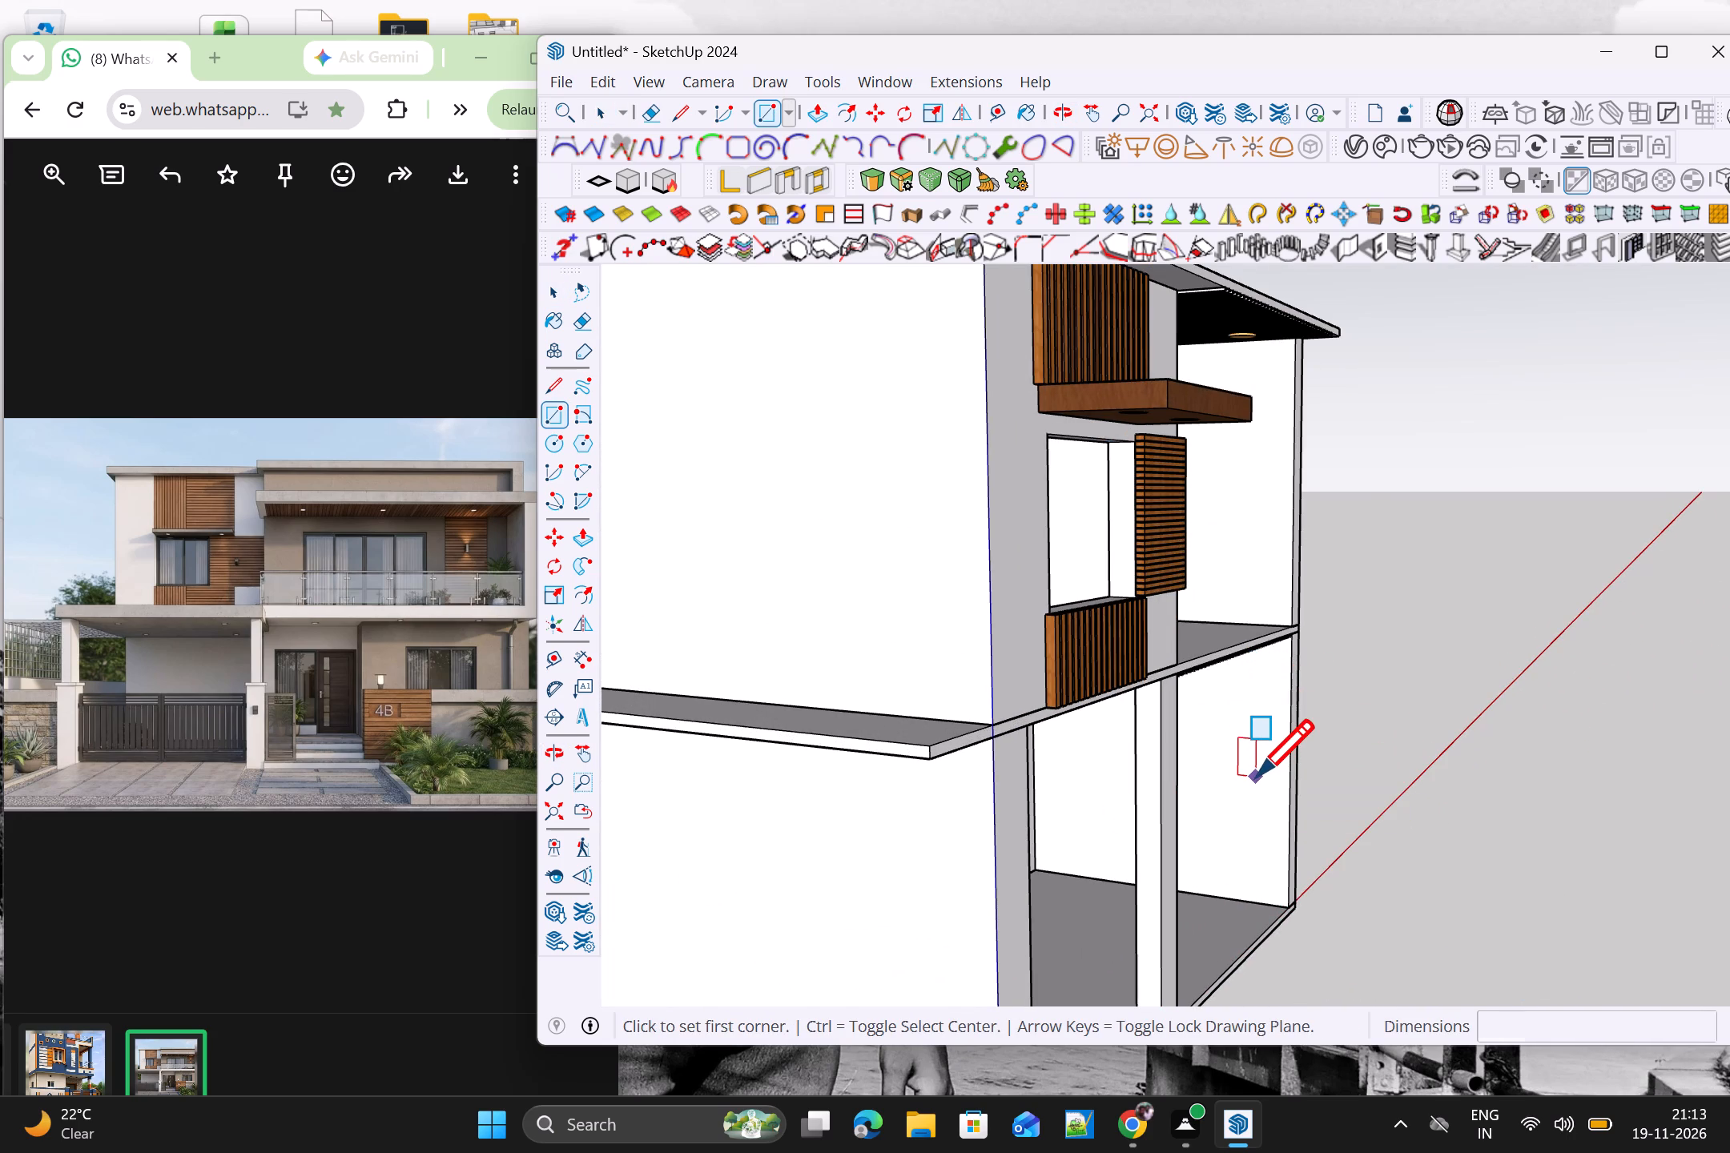
left_click(1277, 905)
Extrude the rectangle 10' across the ground-floor front opening to the middle pillar, forming a low front wall.
scroll(1374, 877, "down", 3)
middle_click_drag(1492, 943, 1157, 1001)
key("p")
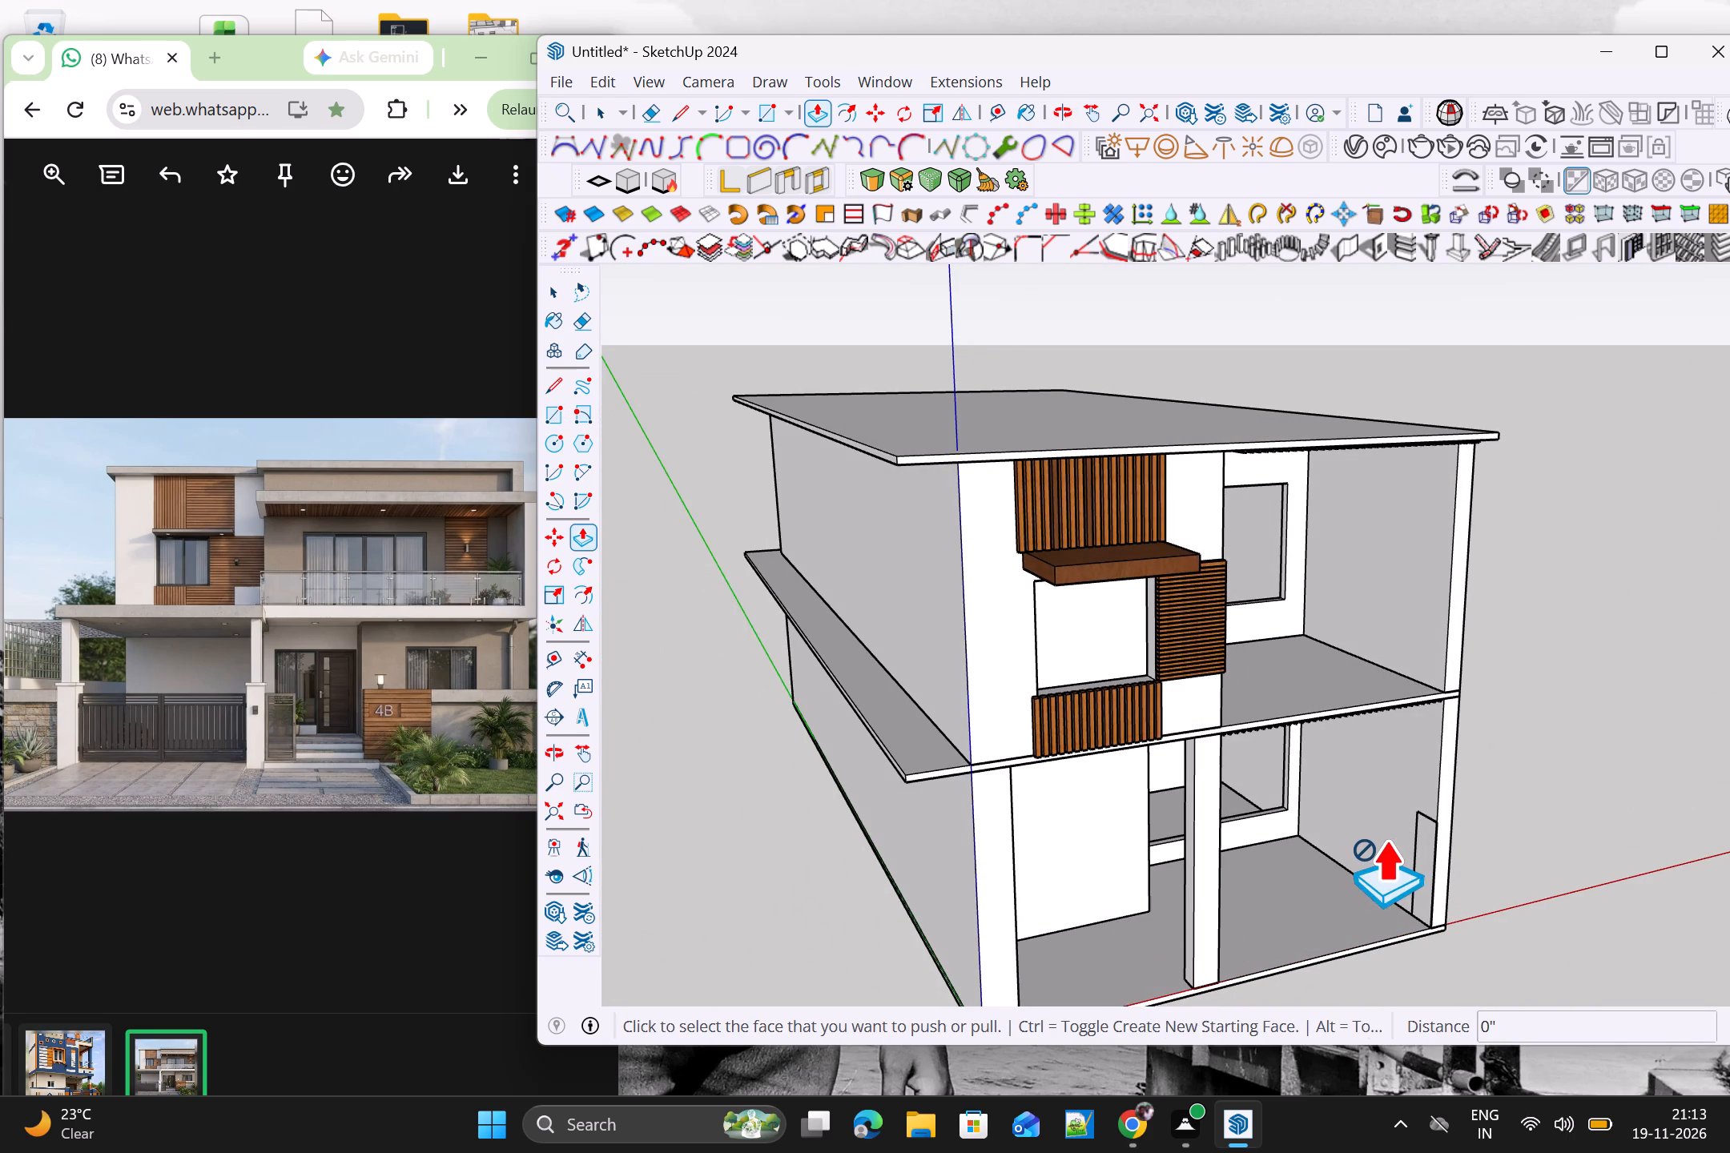
scroll(1383, 842, "up", 3)
key("space")
left_click(1438, 847)
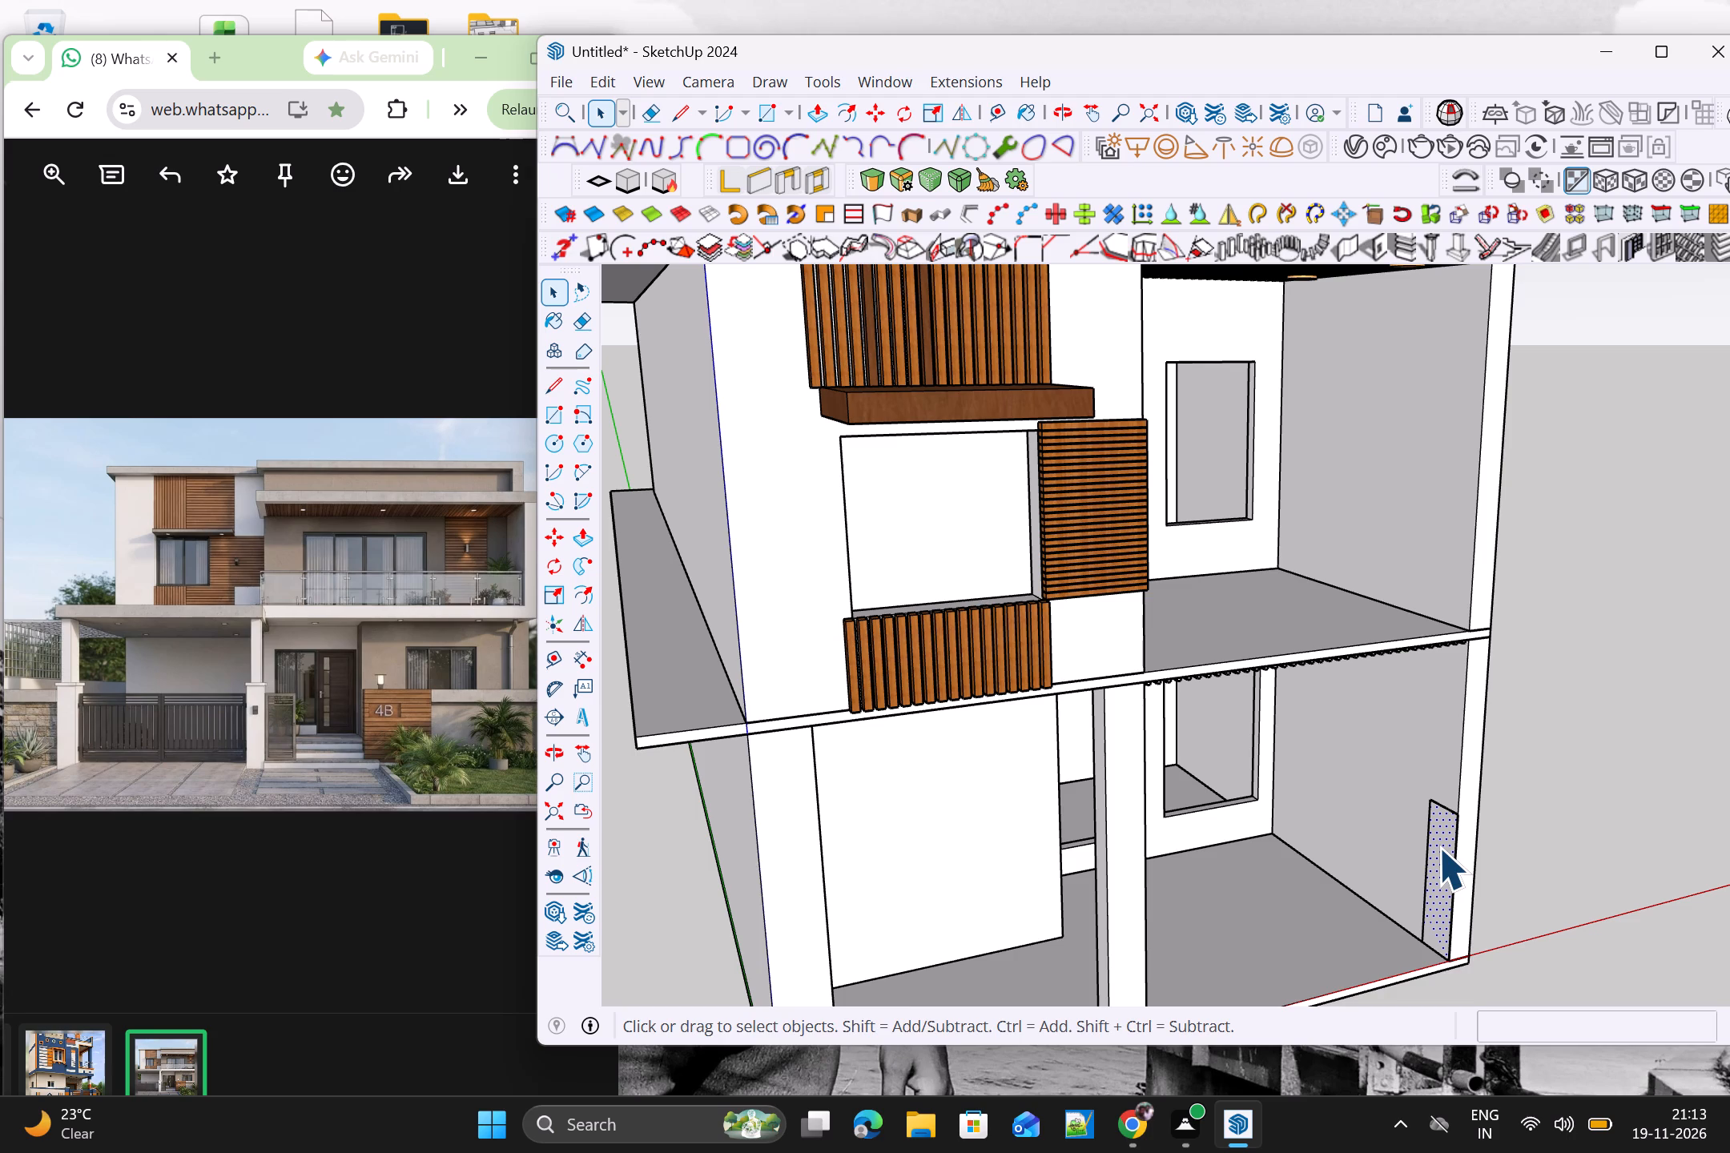
key("p")
left_click(1426, 850)
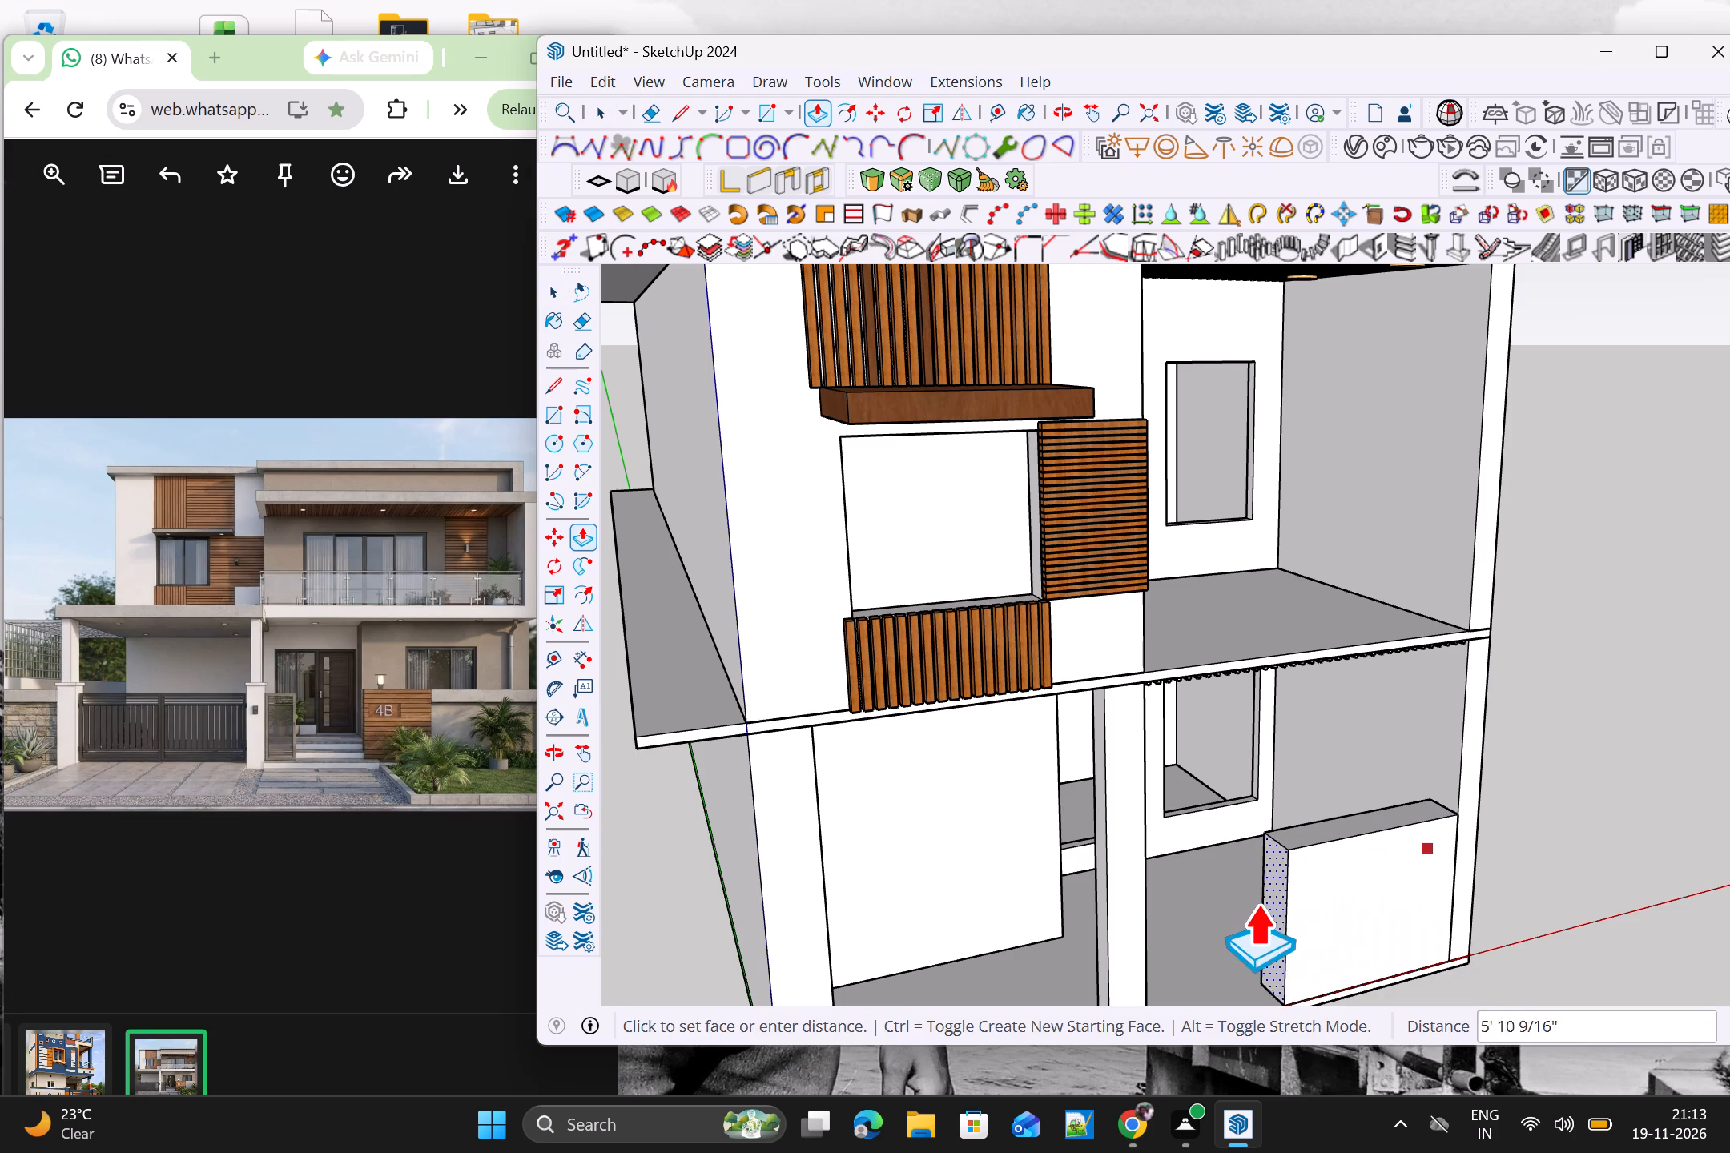
left_click(1148, 931)
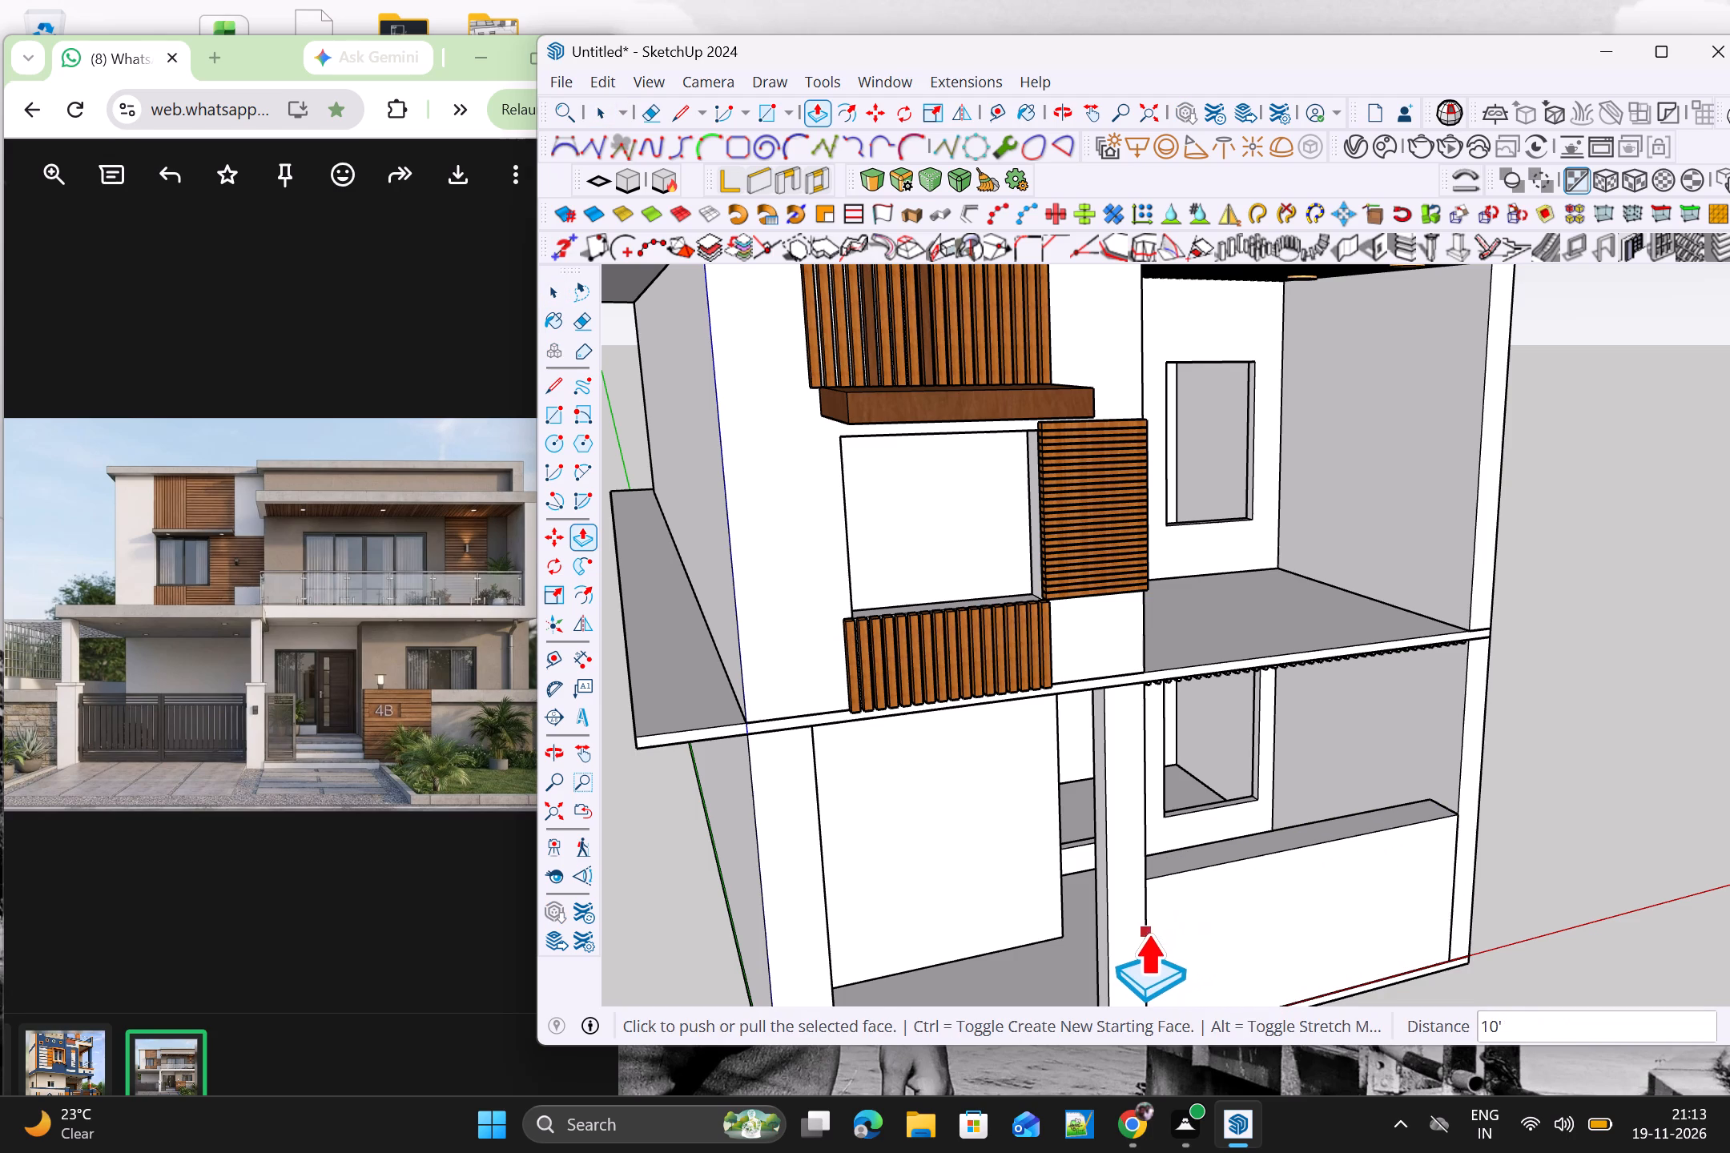
Select the whole low front wall on the ground floor and make it a group.
scroll(1358, 877, "down", 6)
middle_click_drag(1543, 884, 1403, 833)
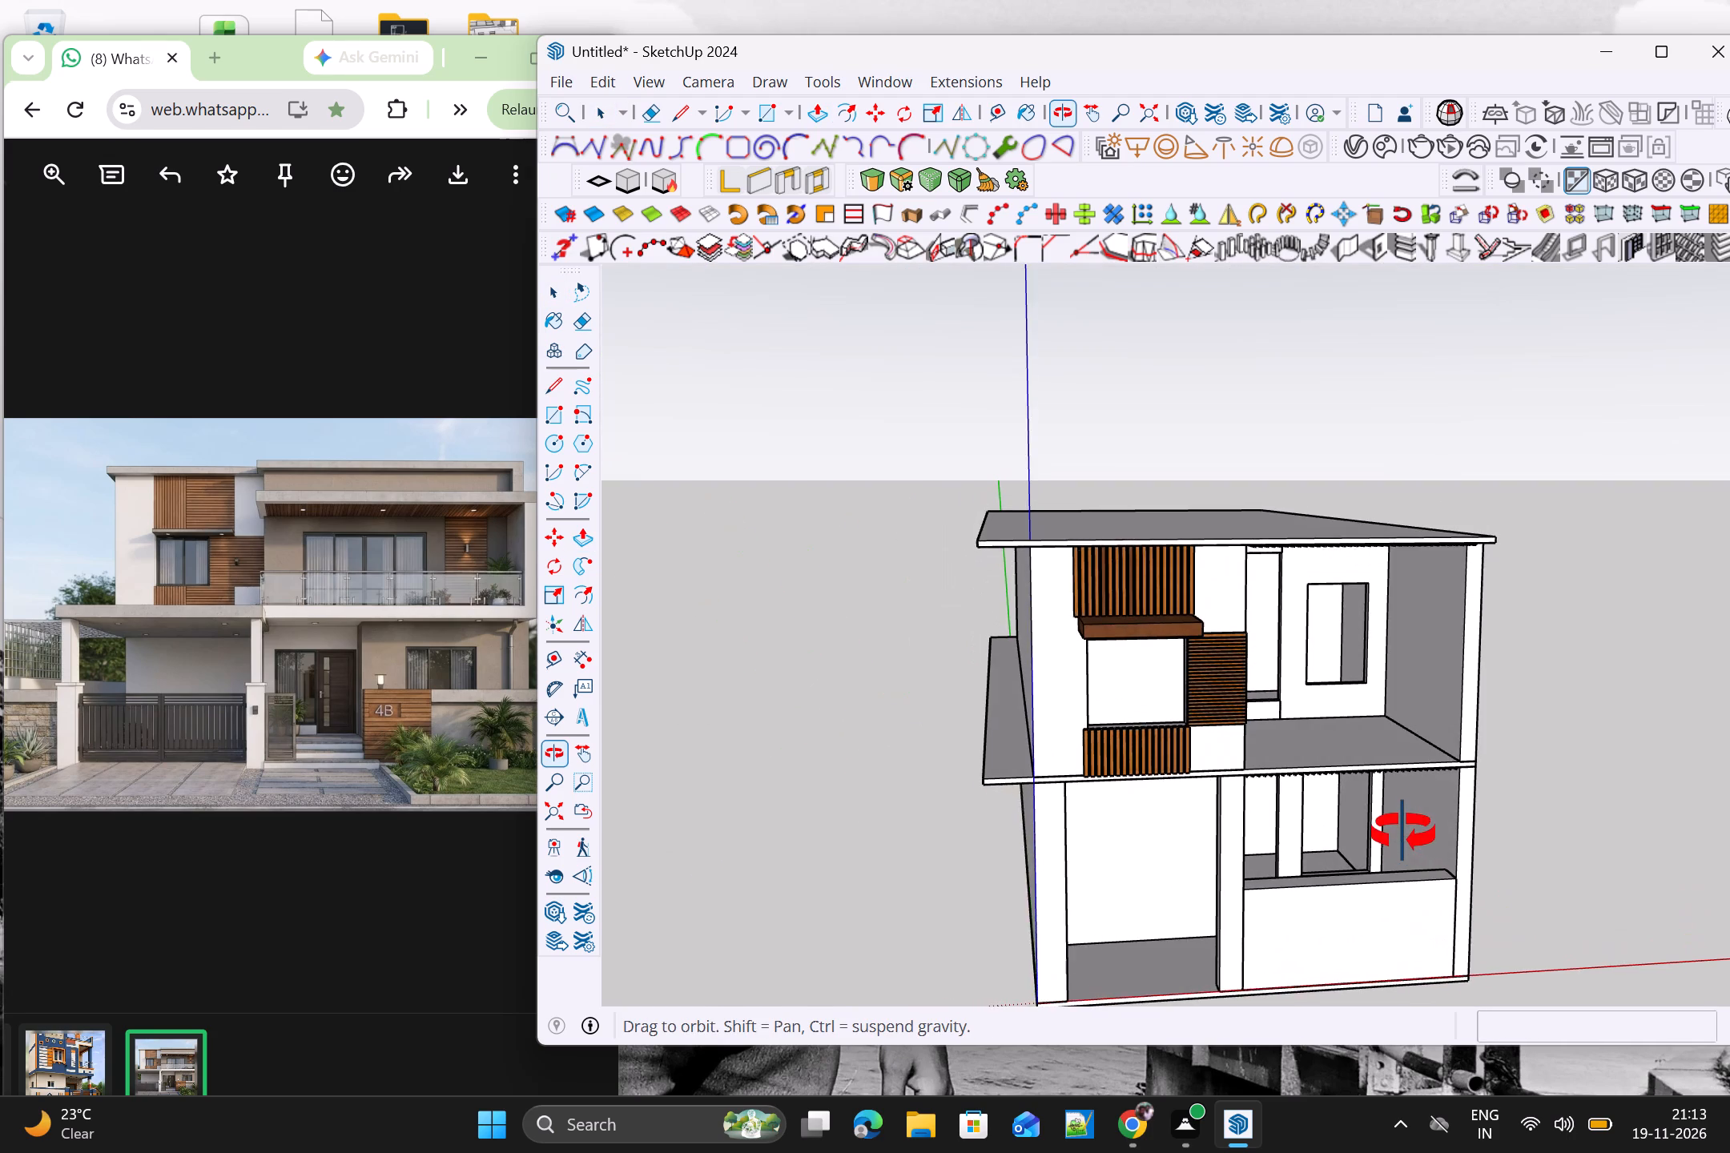
middle_click_drag(1403, 833, 1403, 830)
scroll(1481, 801, "down", 9)
middle_click_drag(1575, 942, 1479, 868)
key("space")
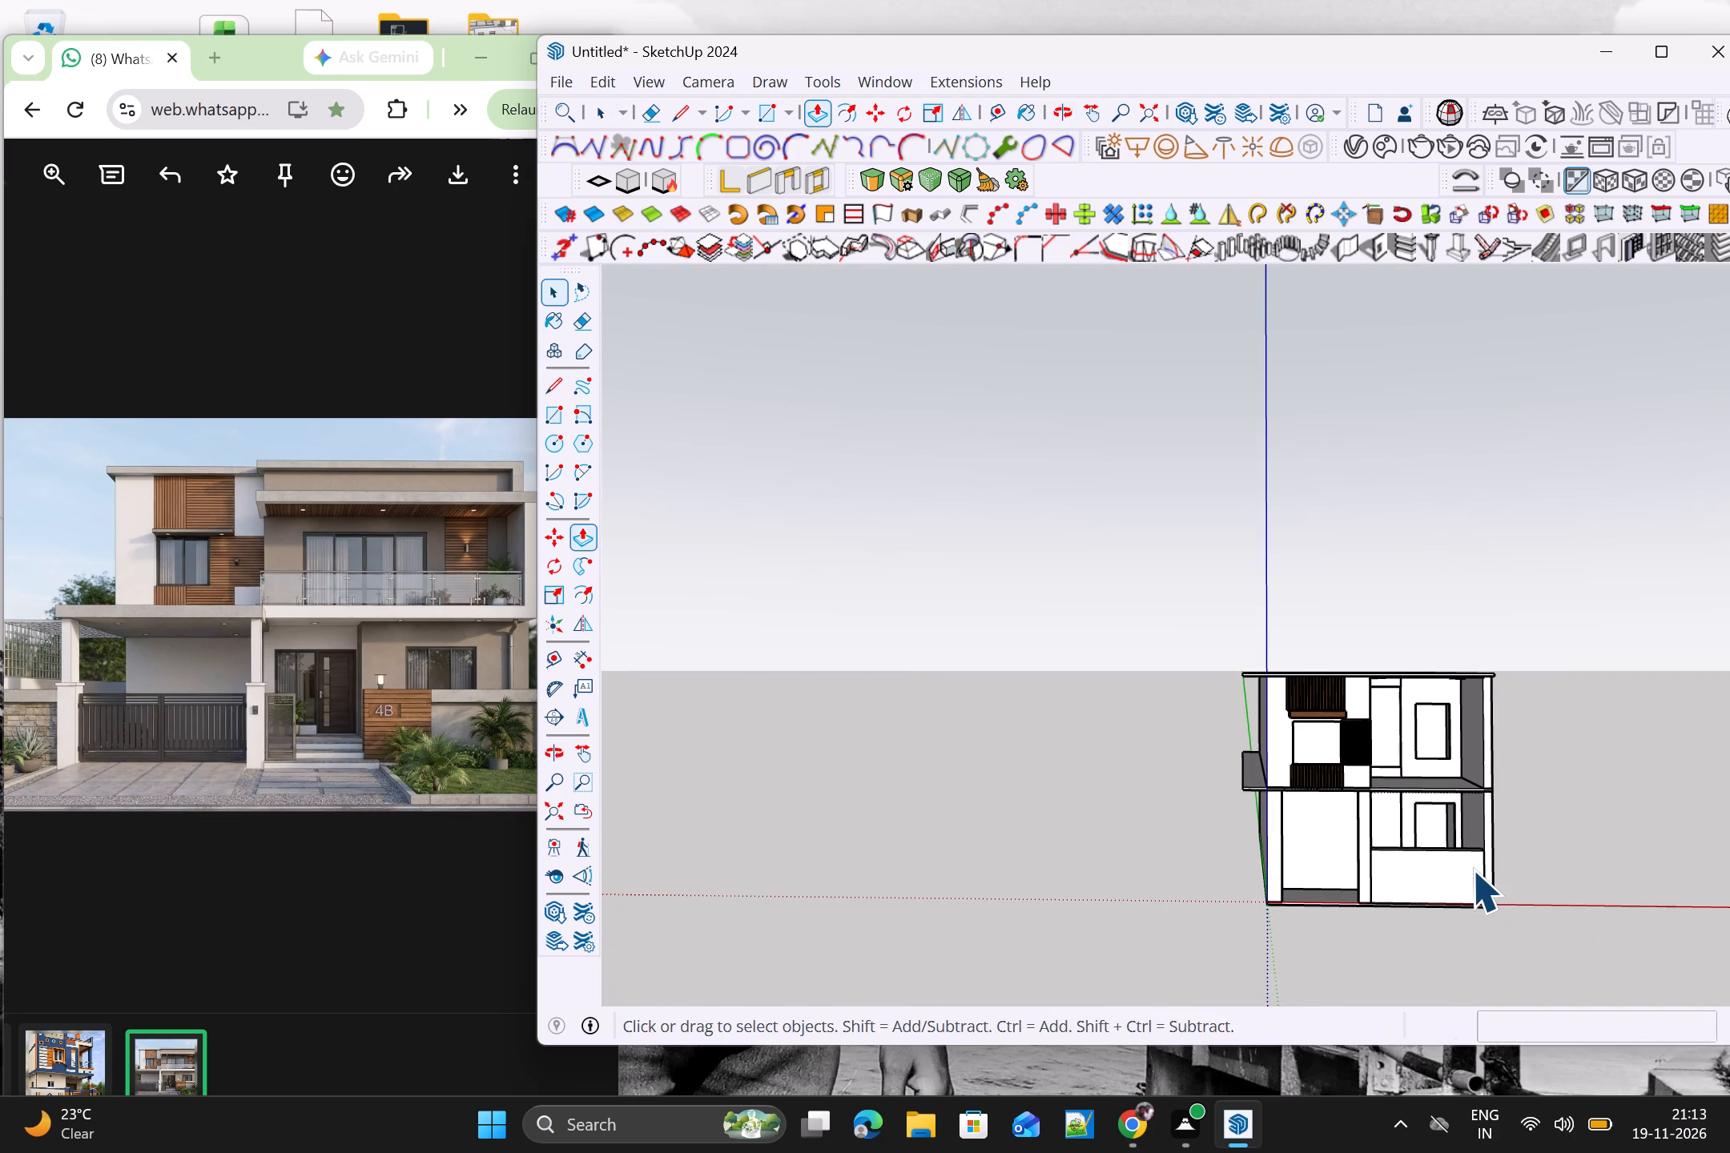
scroll(1470, 868, "down", 3)
middle_click_drag(1477, 873, 1519, 862)
scroll(1515, 862, "up", 3)
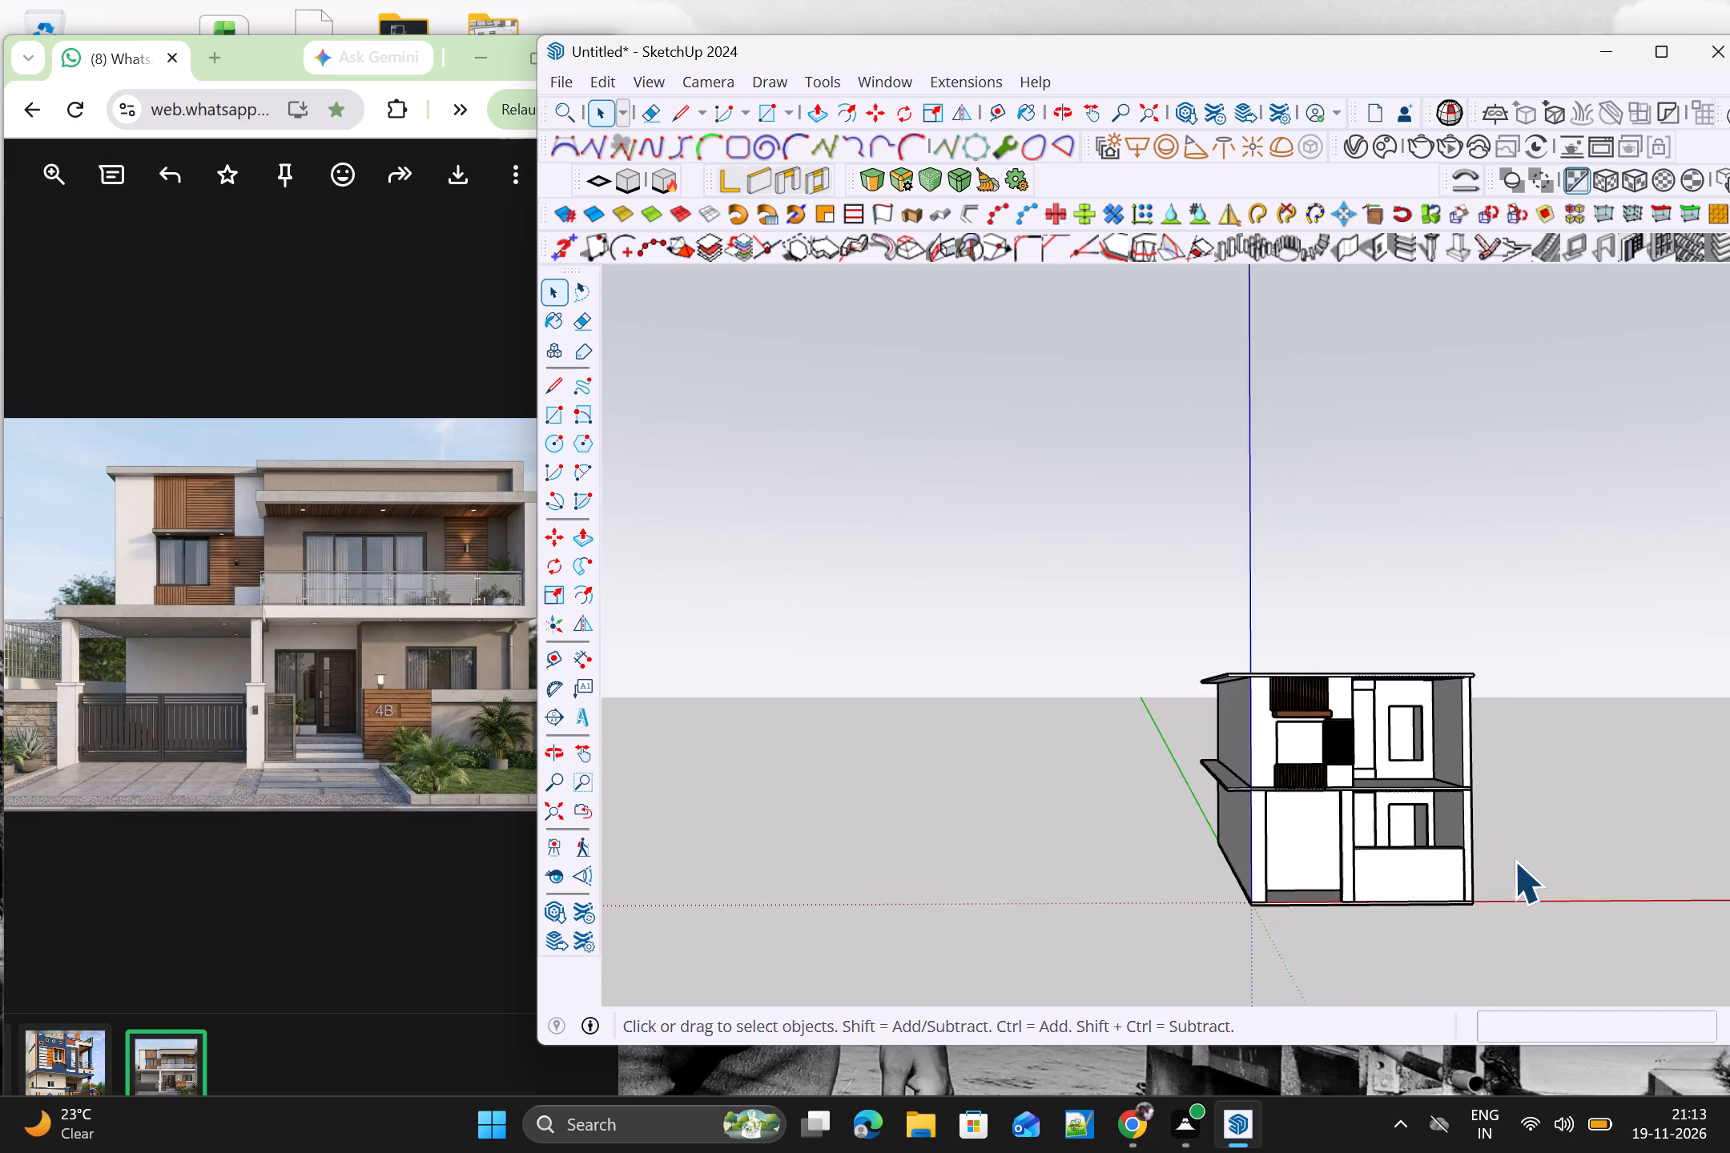
scroll(1514, 861, "up", 3)
middle_click_drag(1508, 867, 1434, 945)
scroll(1438, 905, "up", 3)
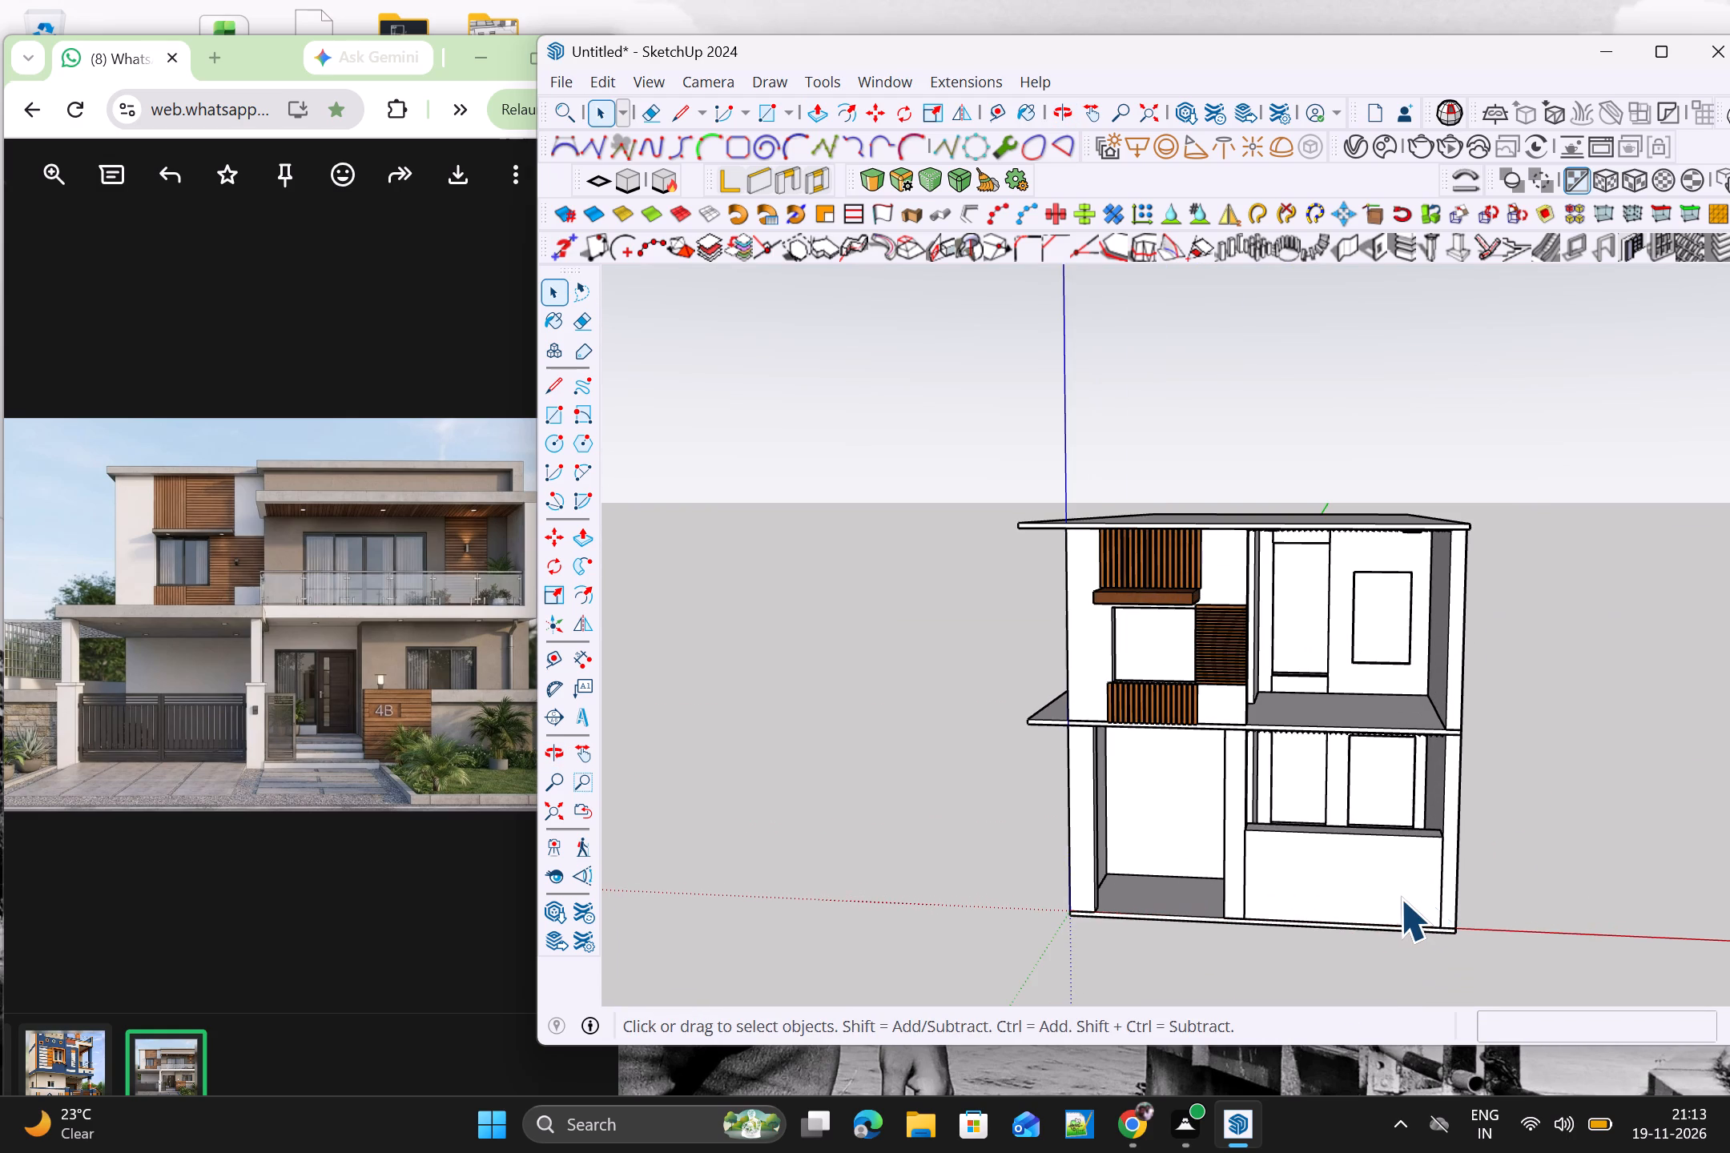
triple_click(1398, 898)
right_click(1405, 881)
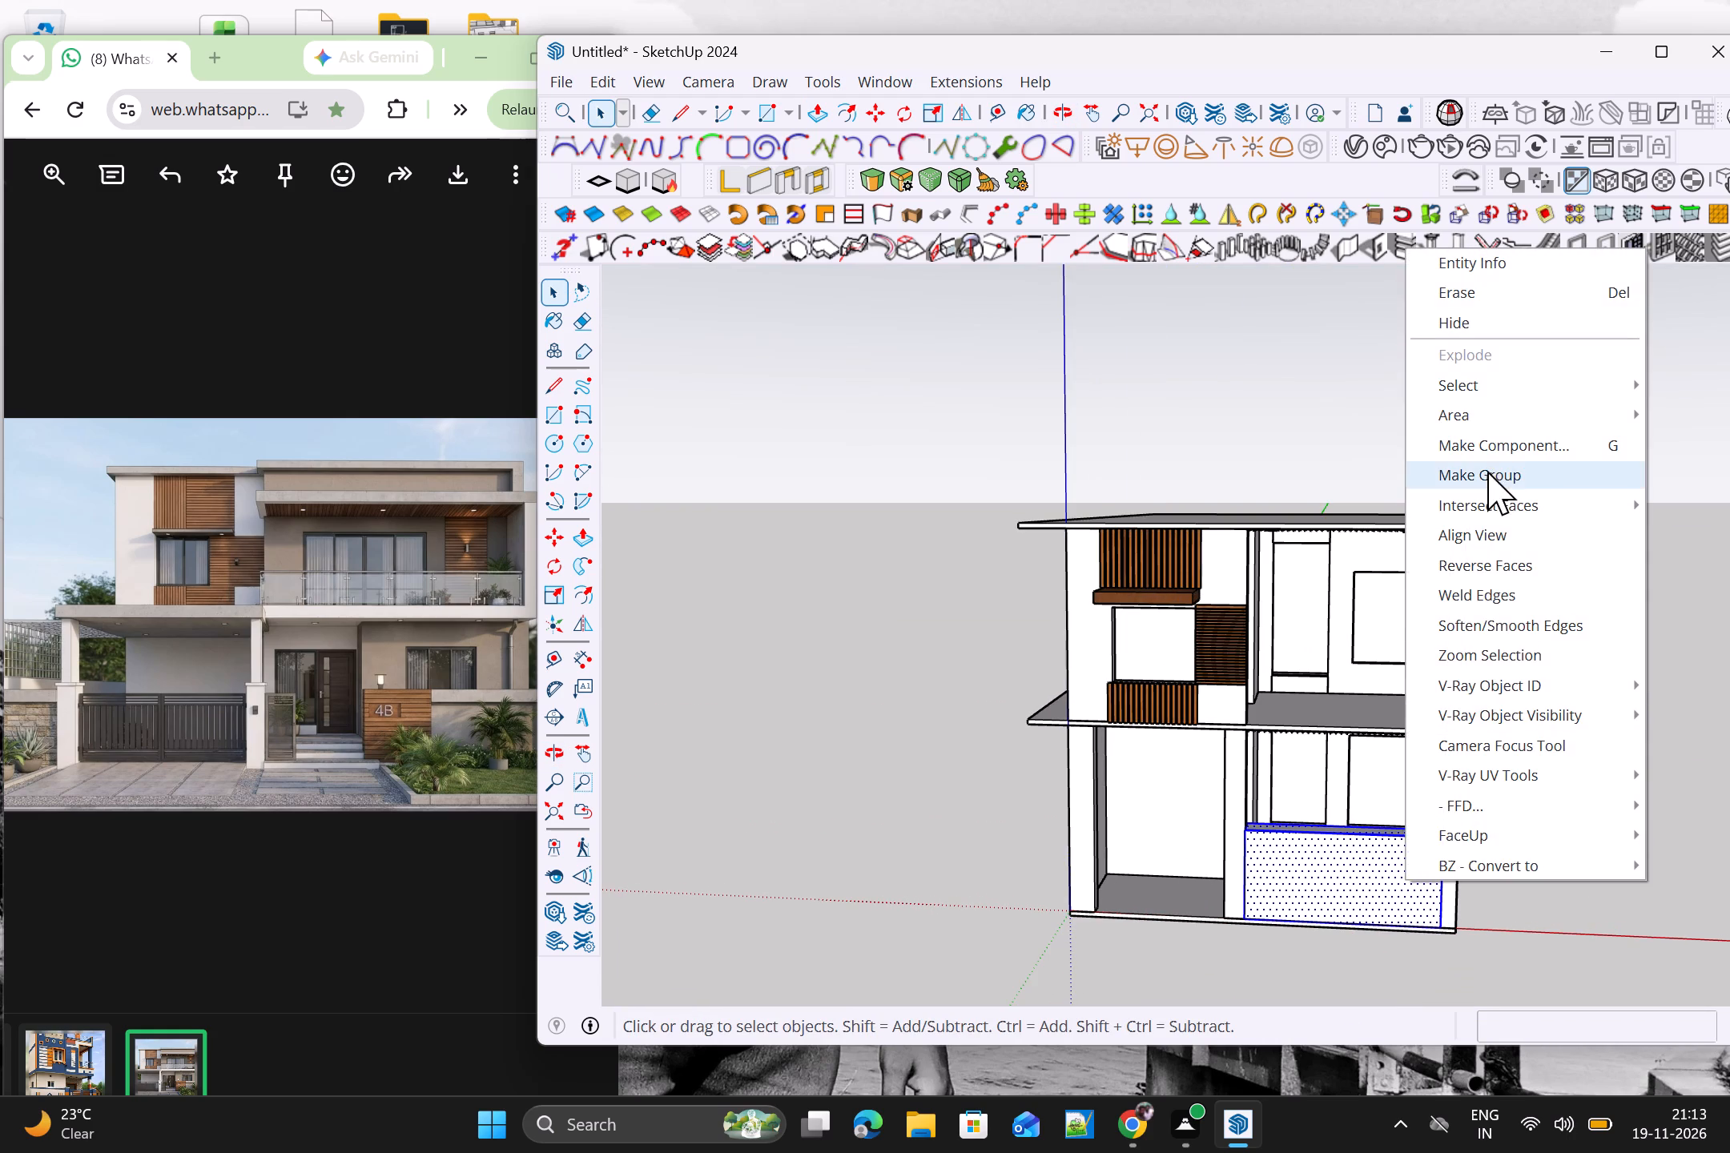
left_click(1487, 468)
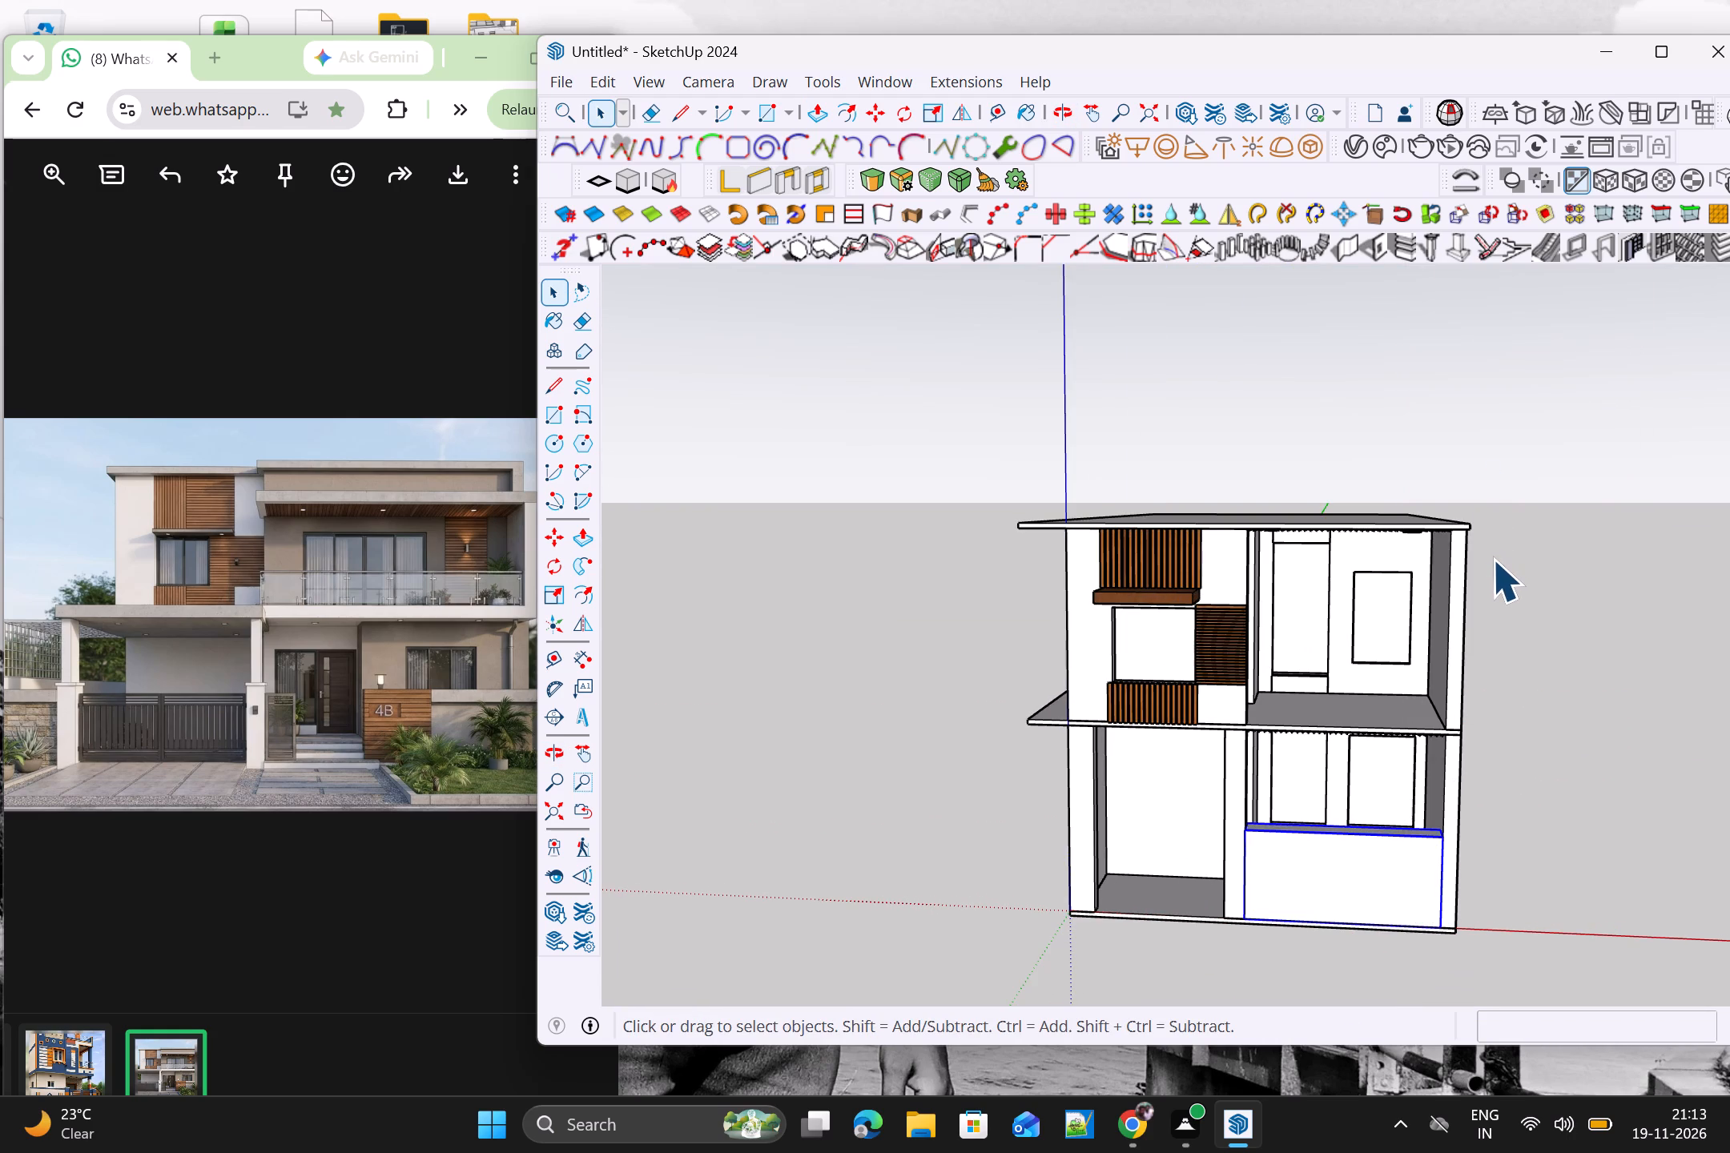
Open 3D Warehouse and search its models for "window".
middle_click_drag(1505, 741, 1520, 604)
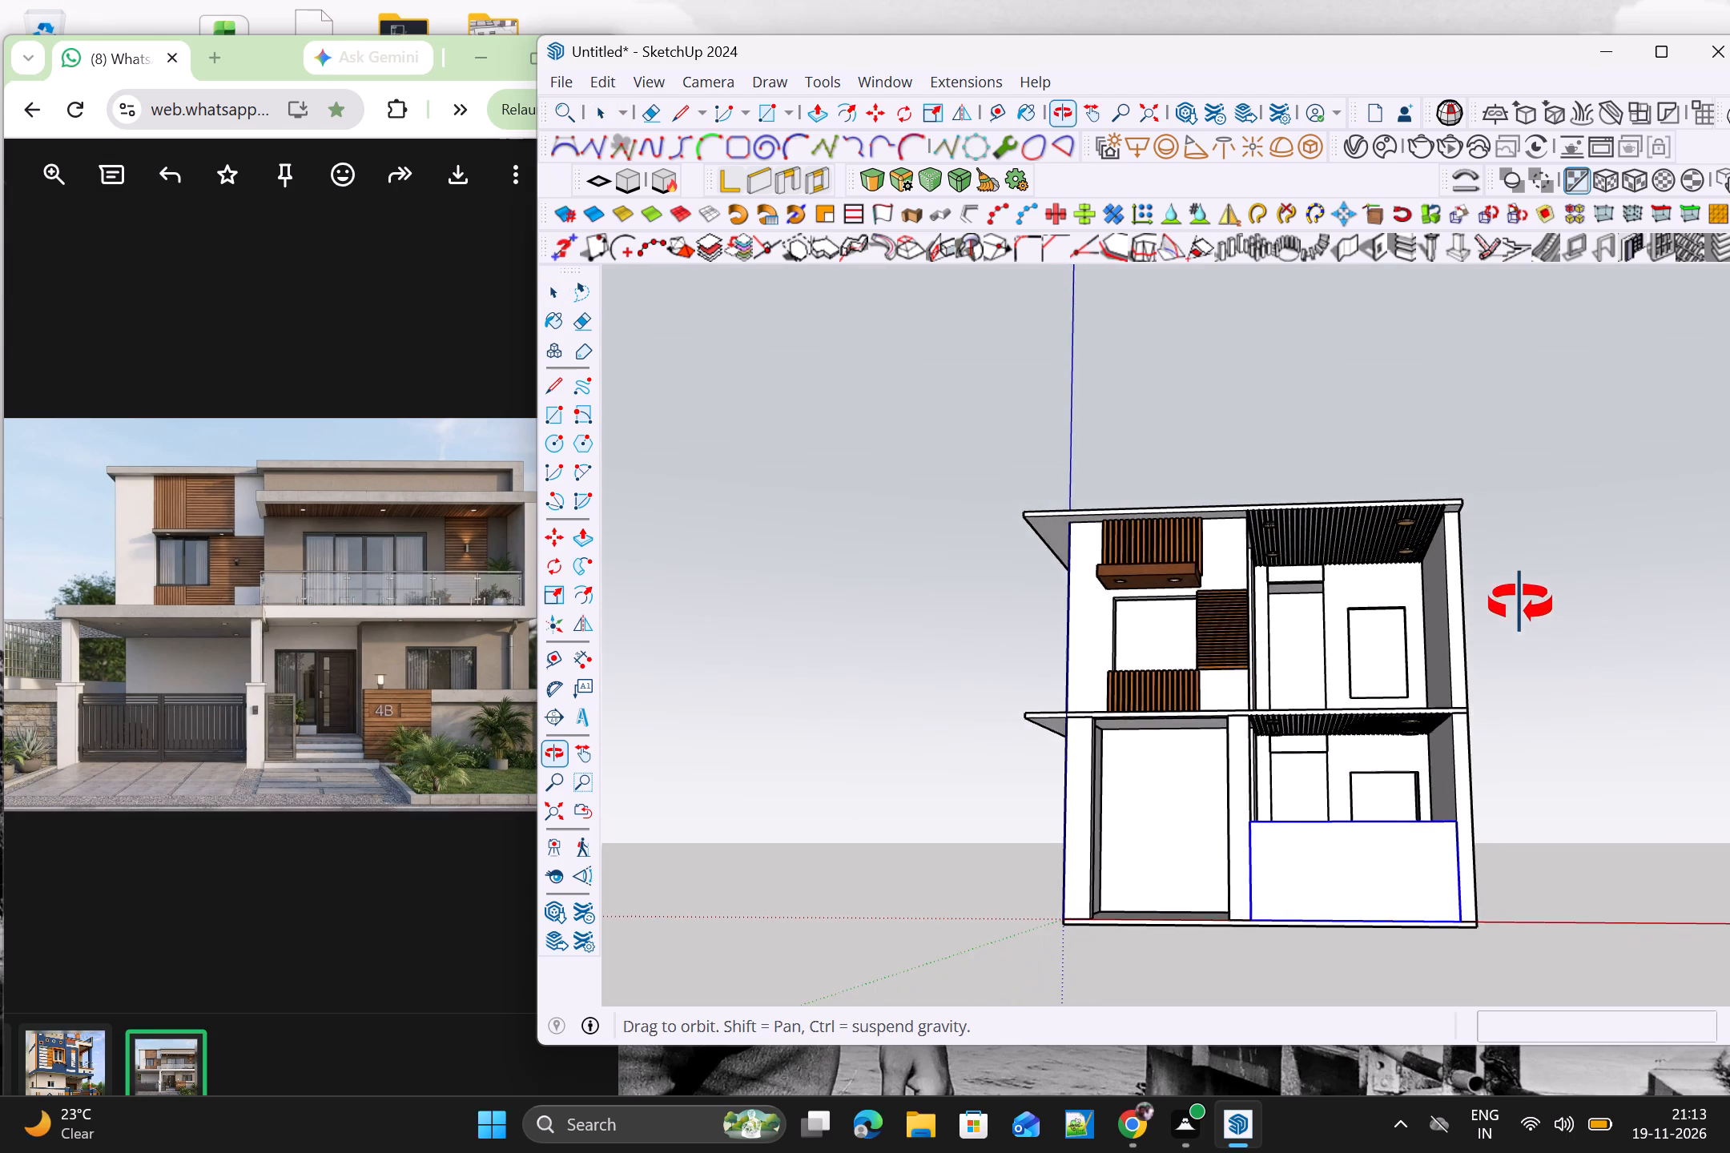
middle_click_drag(1520, 604, 1618, 745)
middle_click_drag(1608, 741, 1446, 680, "shift")
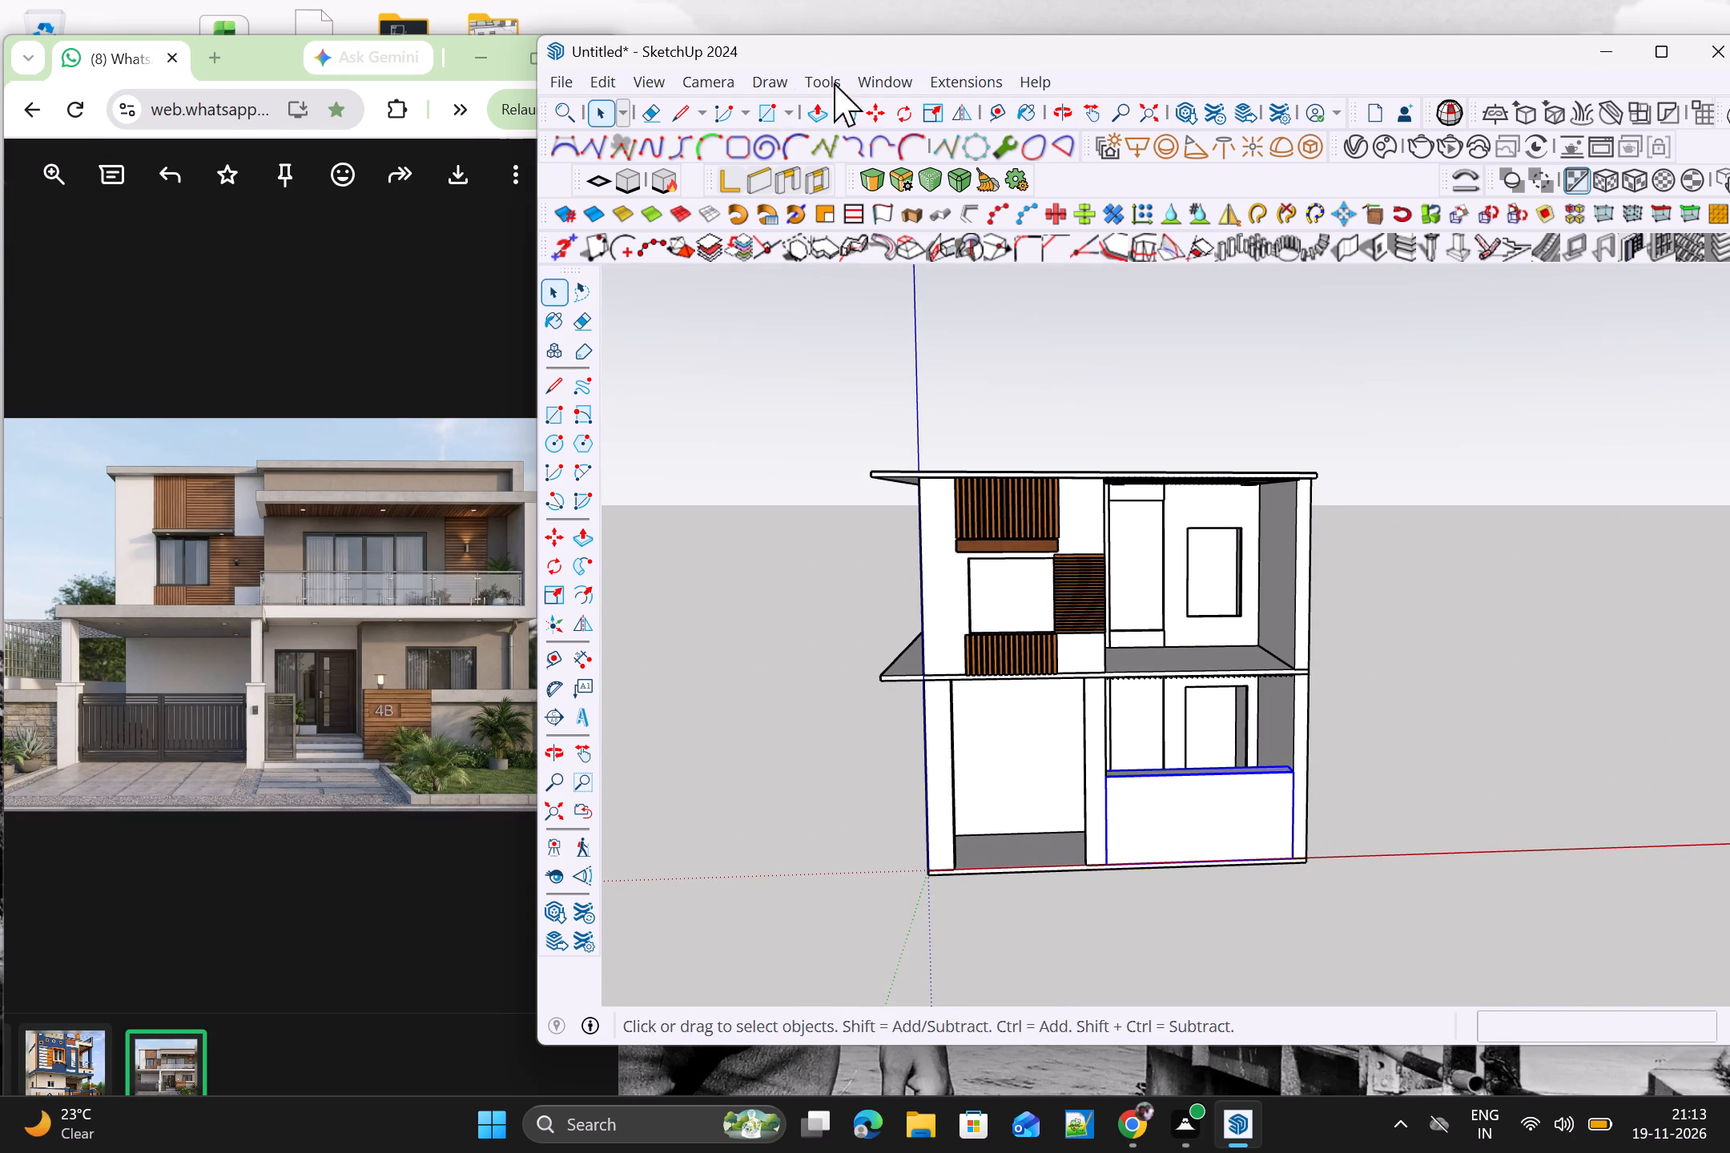
left_click(867, 78)
left_click(929, 261)
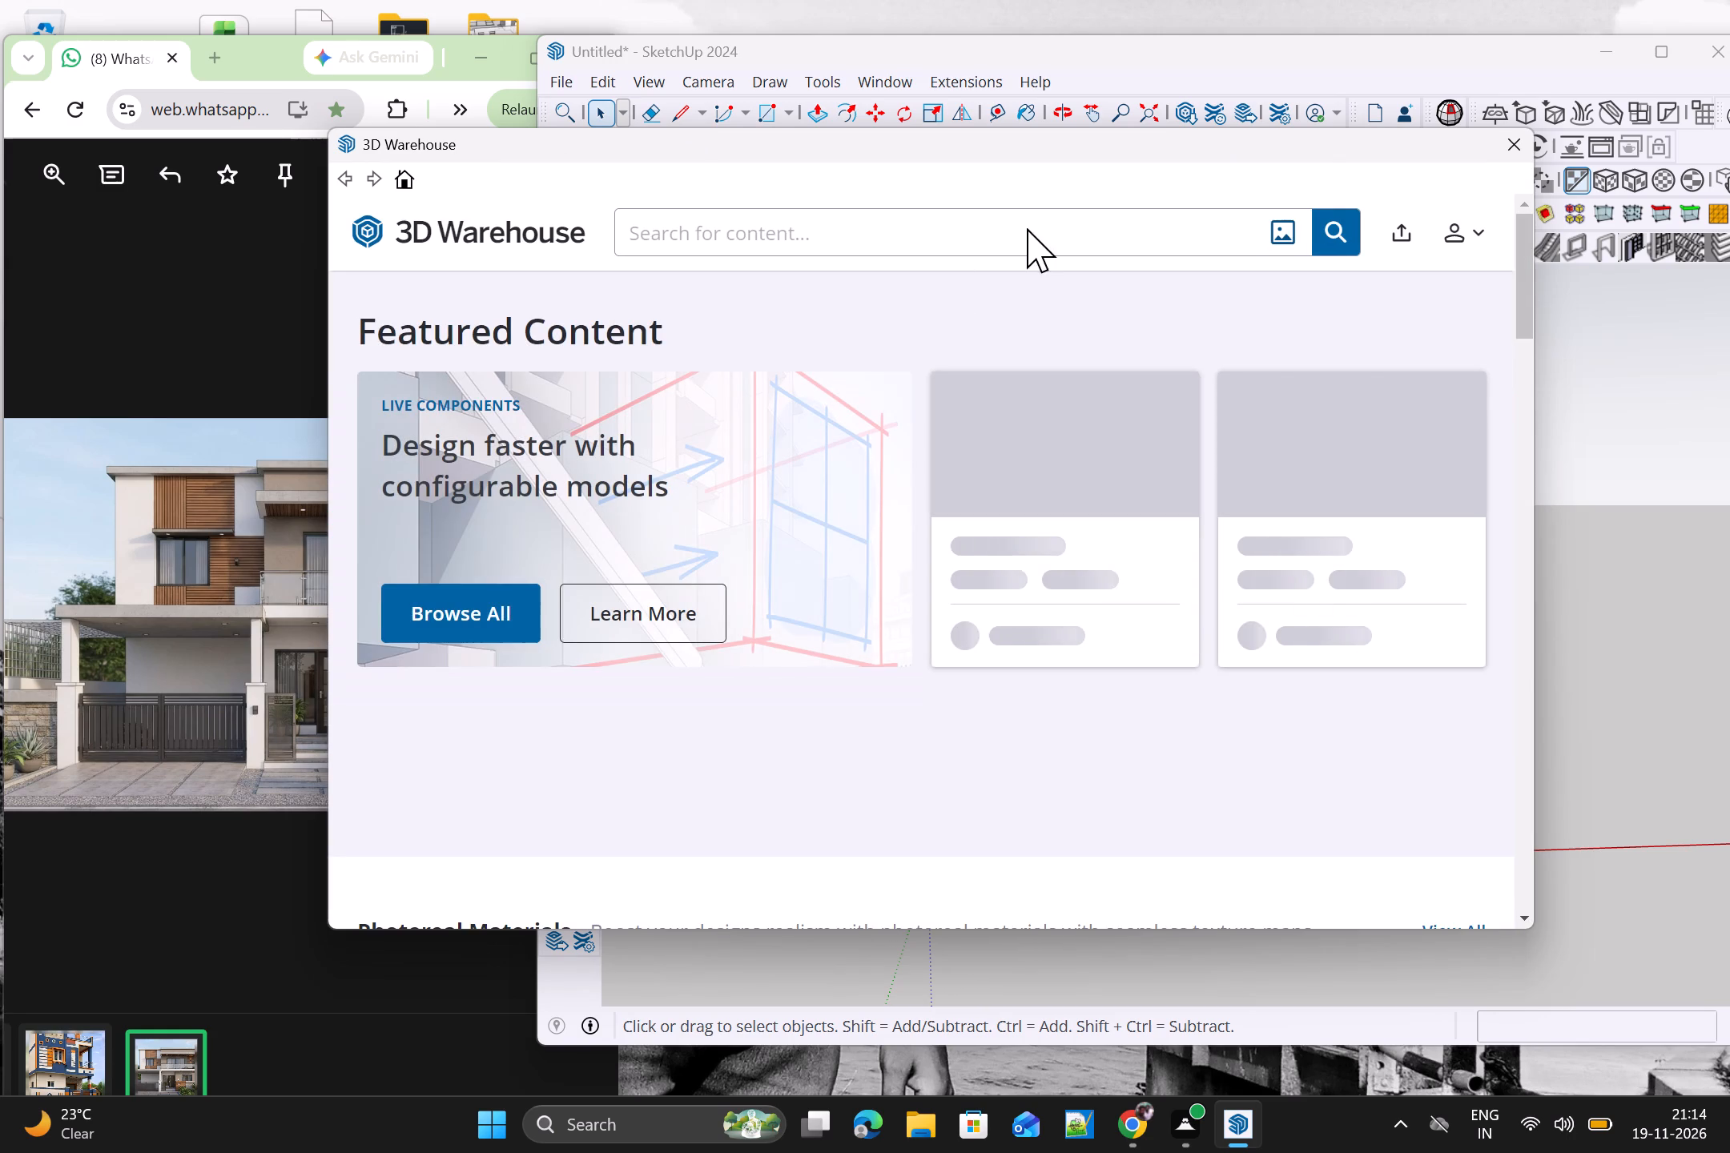
left_click(1031, 228)
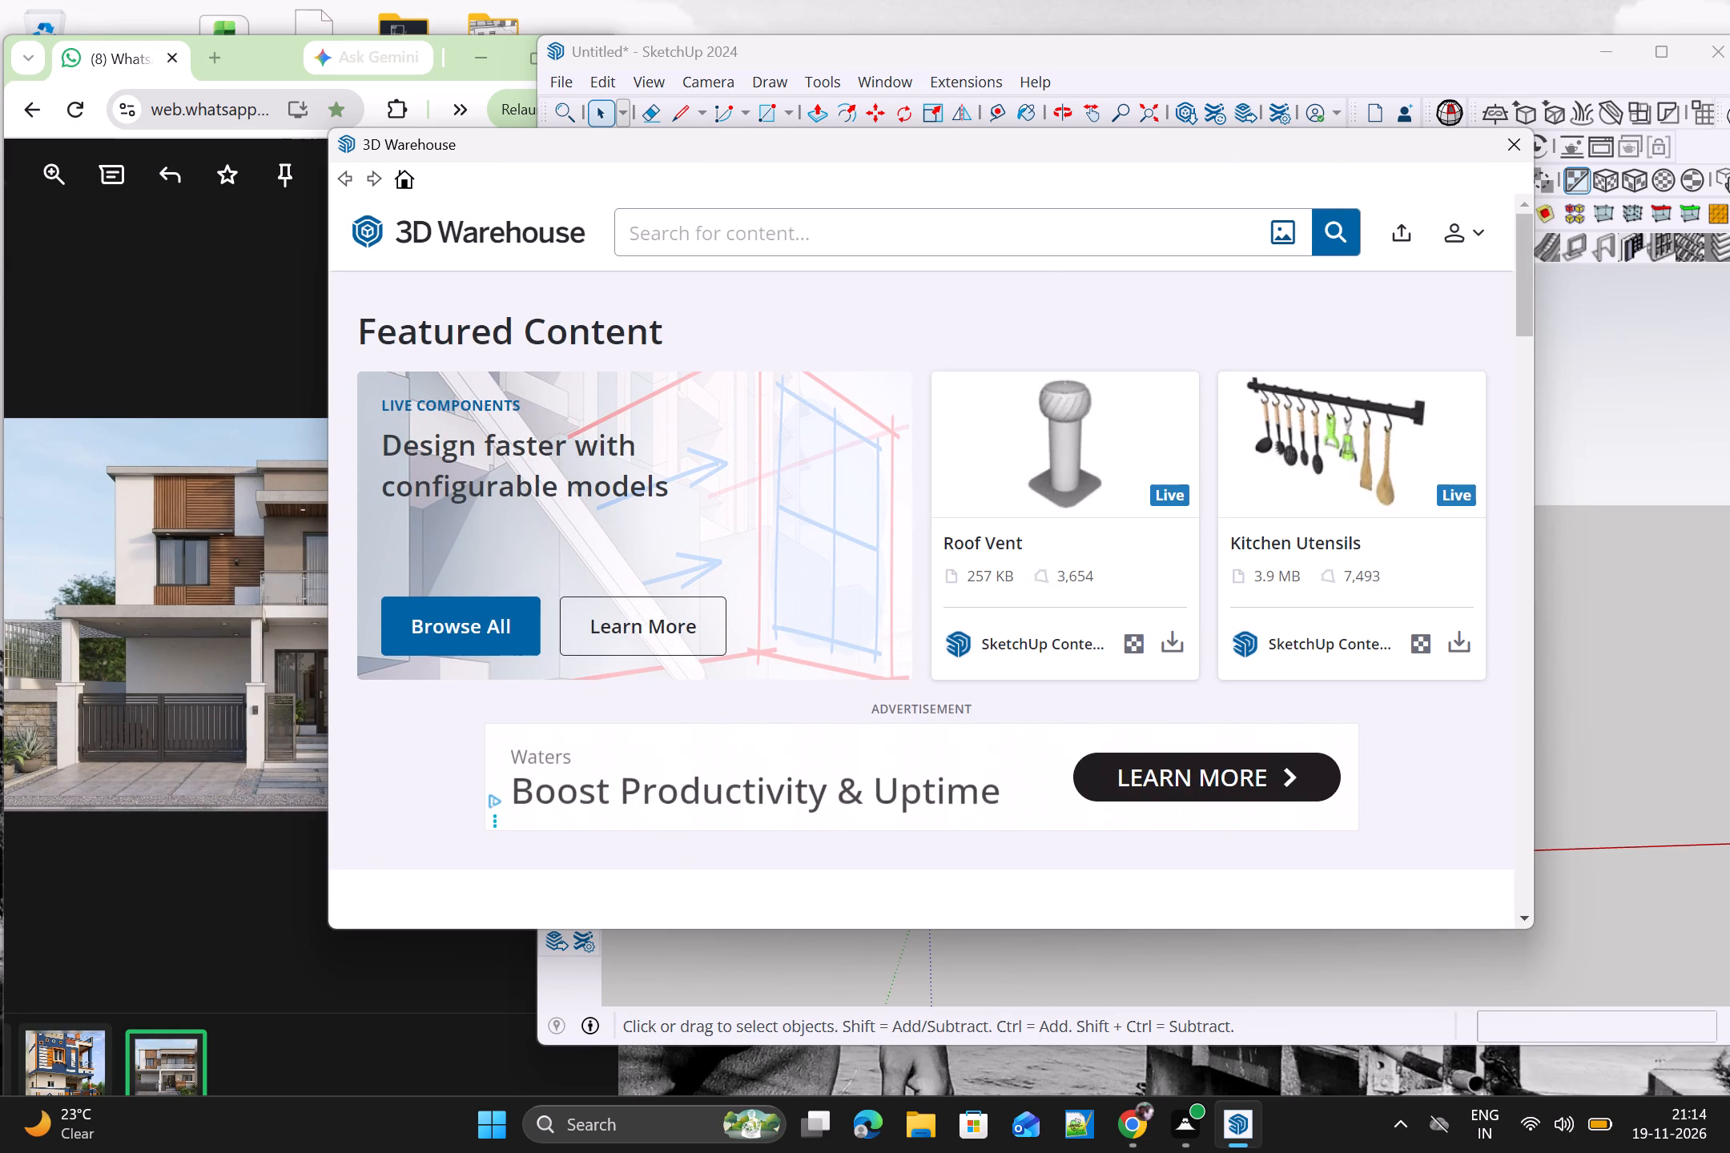
type("window")
key("Return")
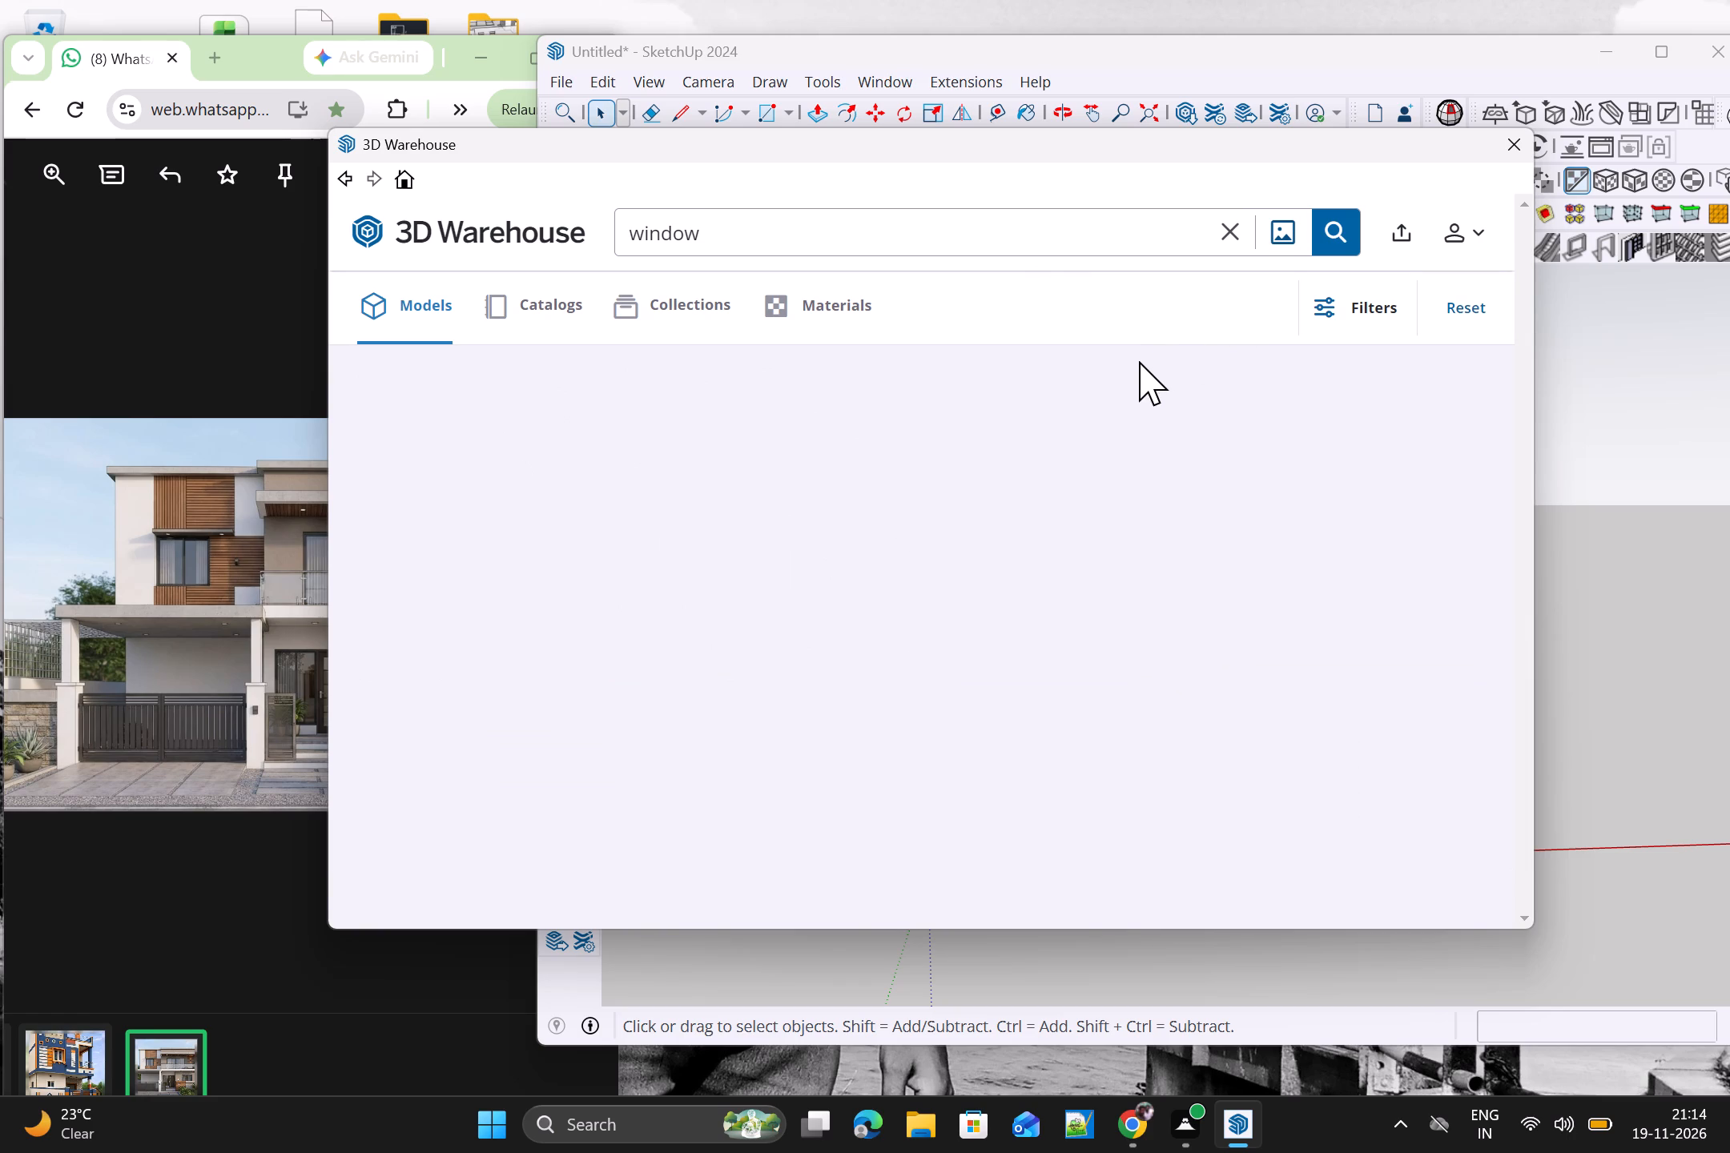
Browse the 3D Warehouse window results for a dark-framed window suited to the upper-floor opening.
scroll(1225, 567, "down", 5)
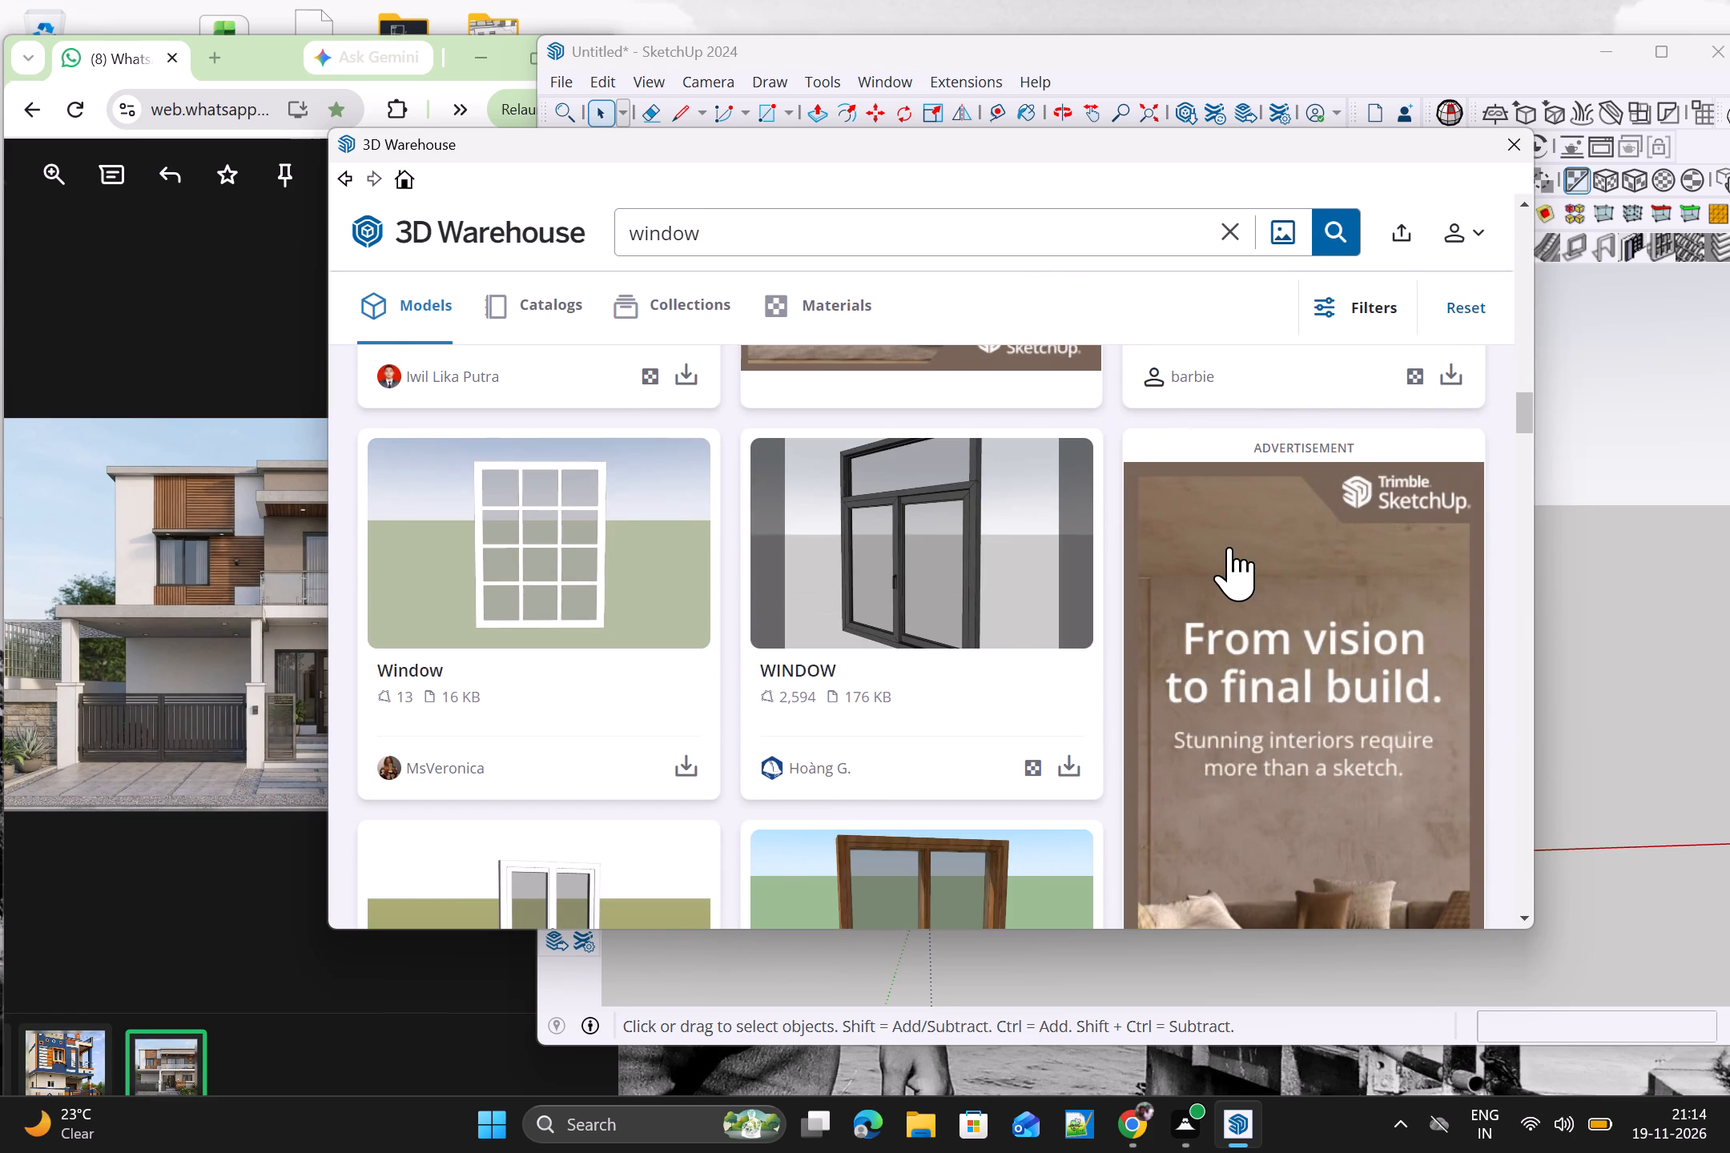
scroll(1229, 545, "down", 2)
scroll(1229, 545, "up", 1)
scroll(1229, 543, "down", 2)
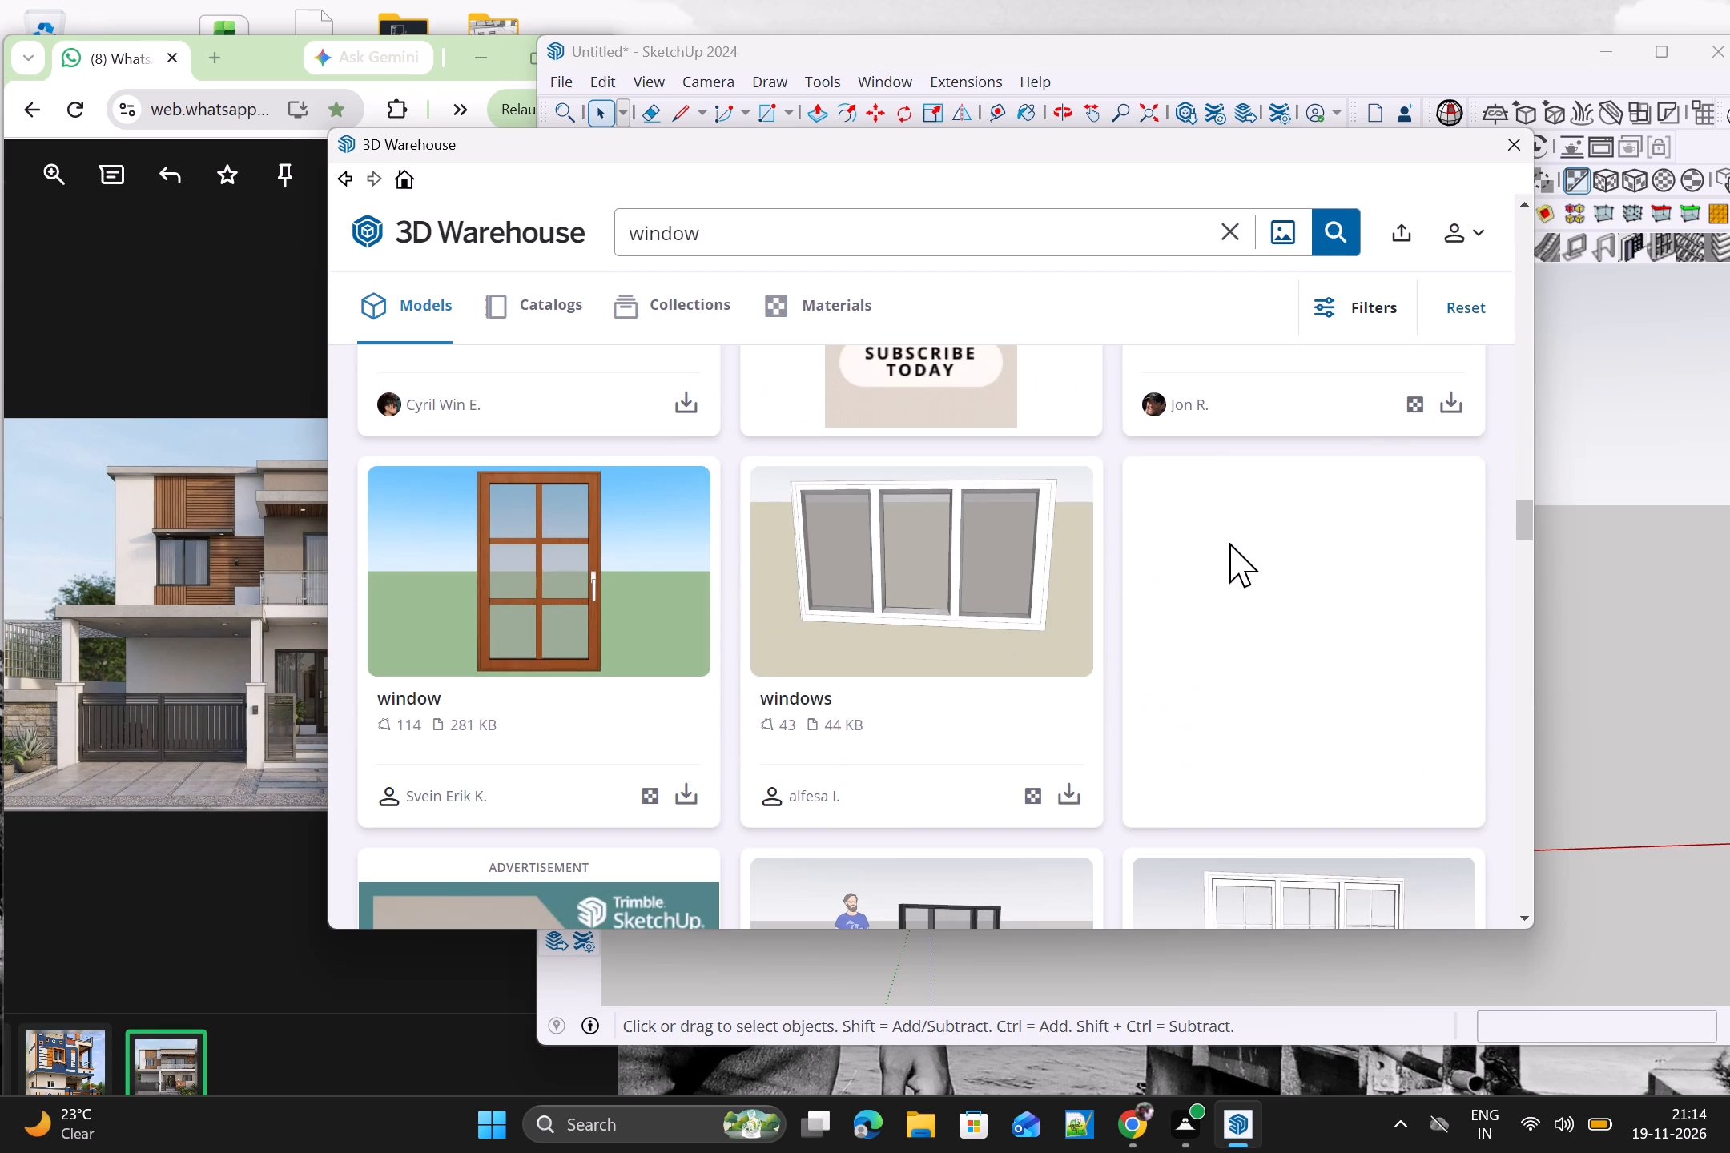
scroll(1229, 541, "down", 1)
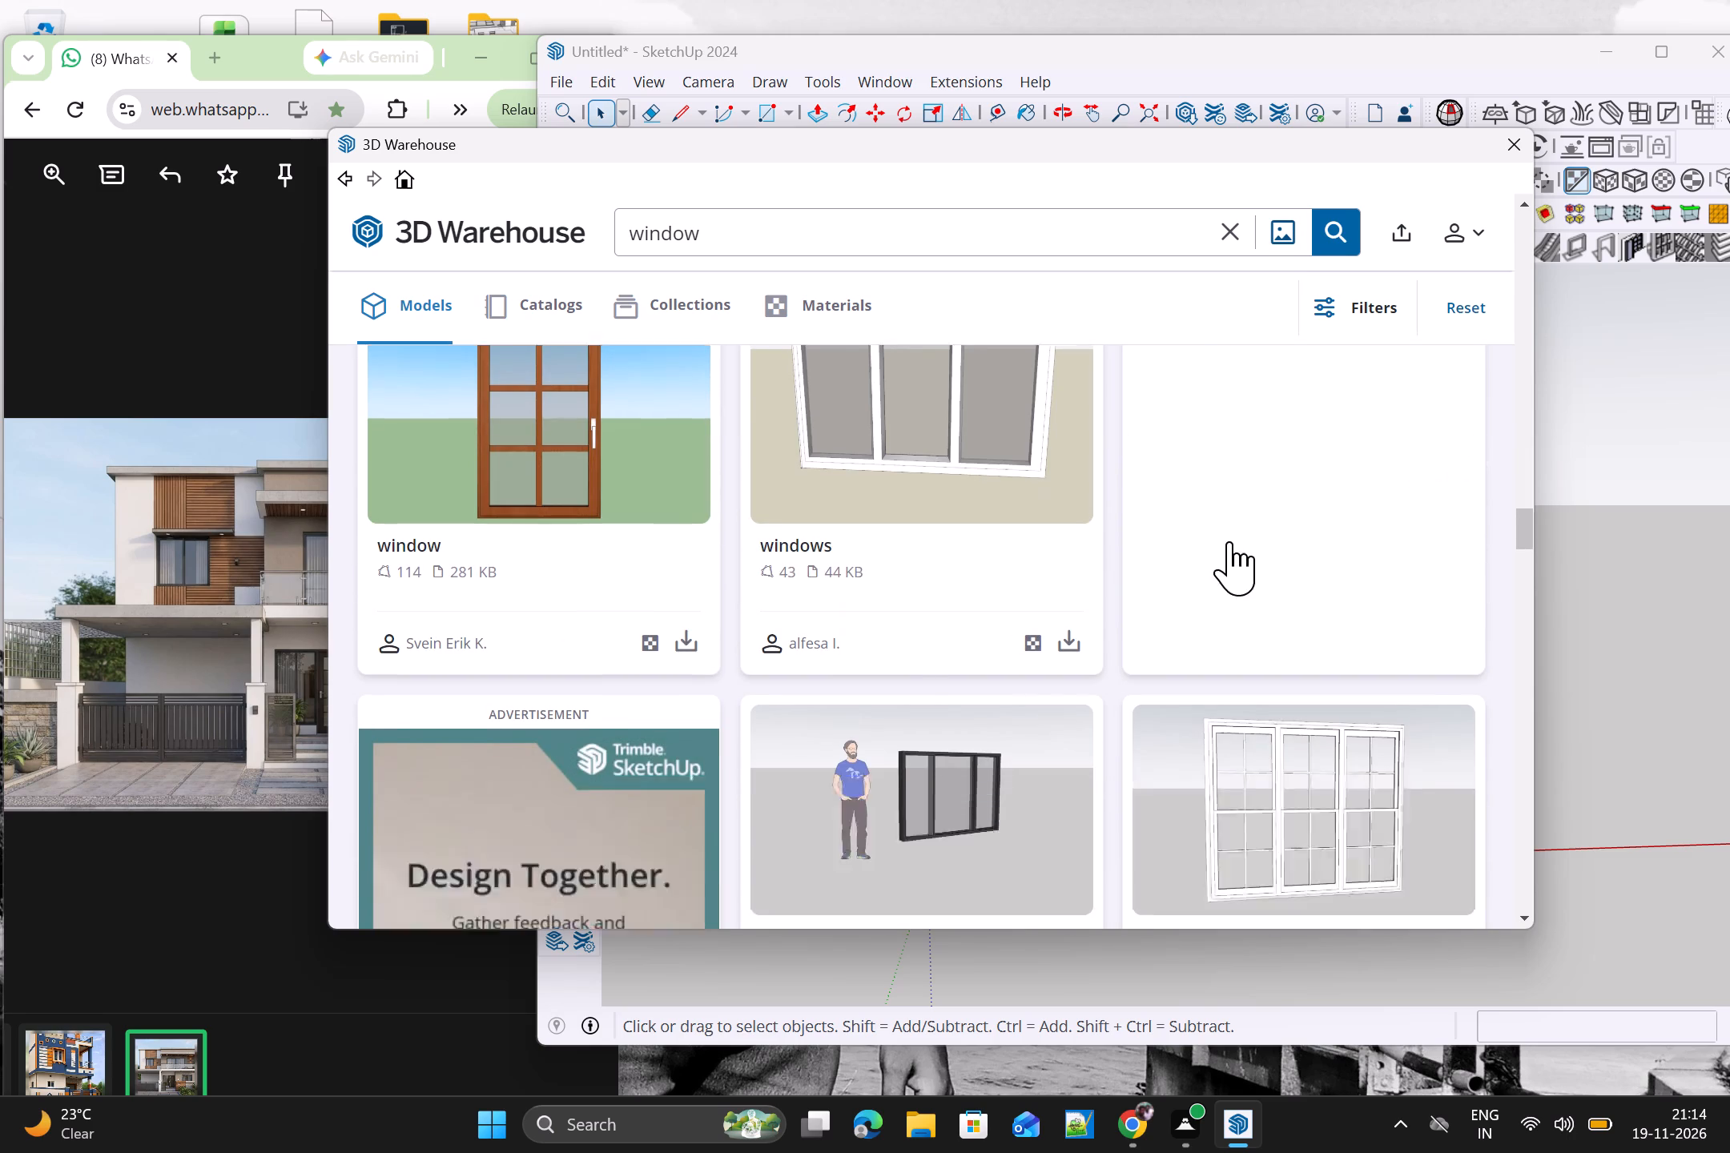
scroll(1229, 541, "up", 2)
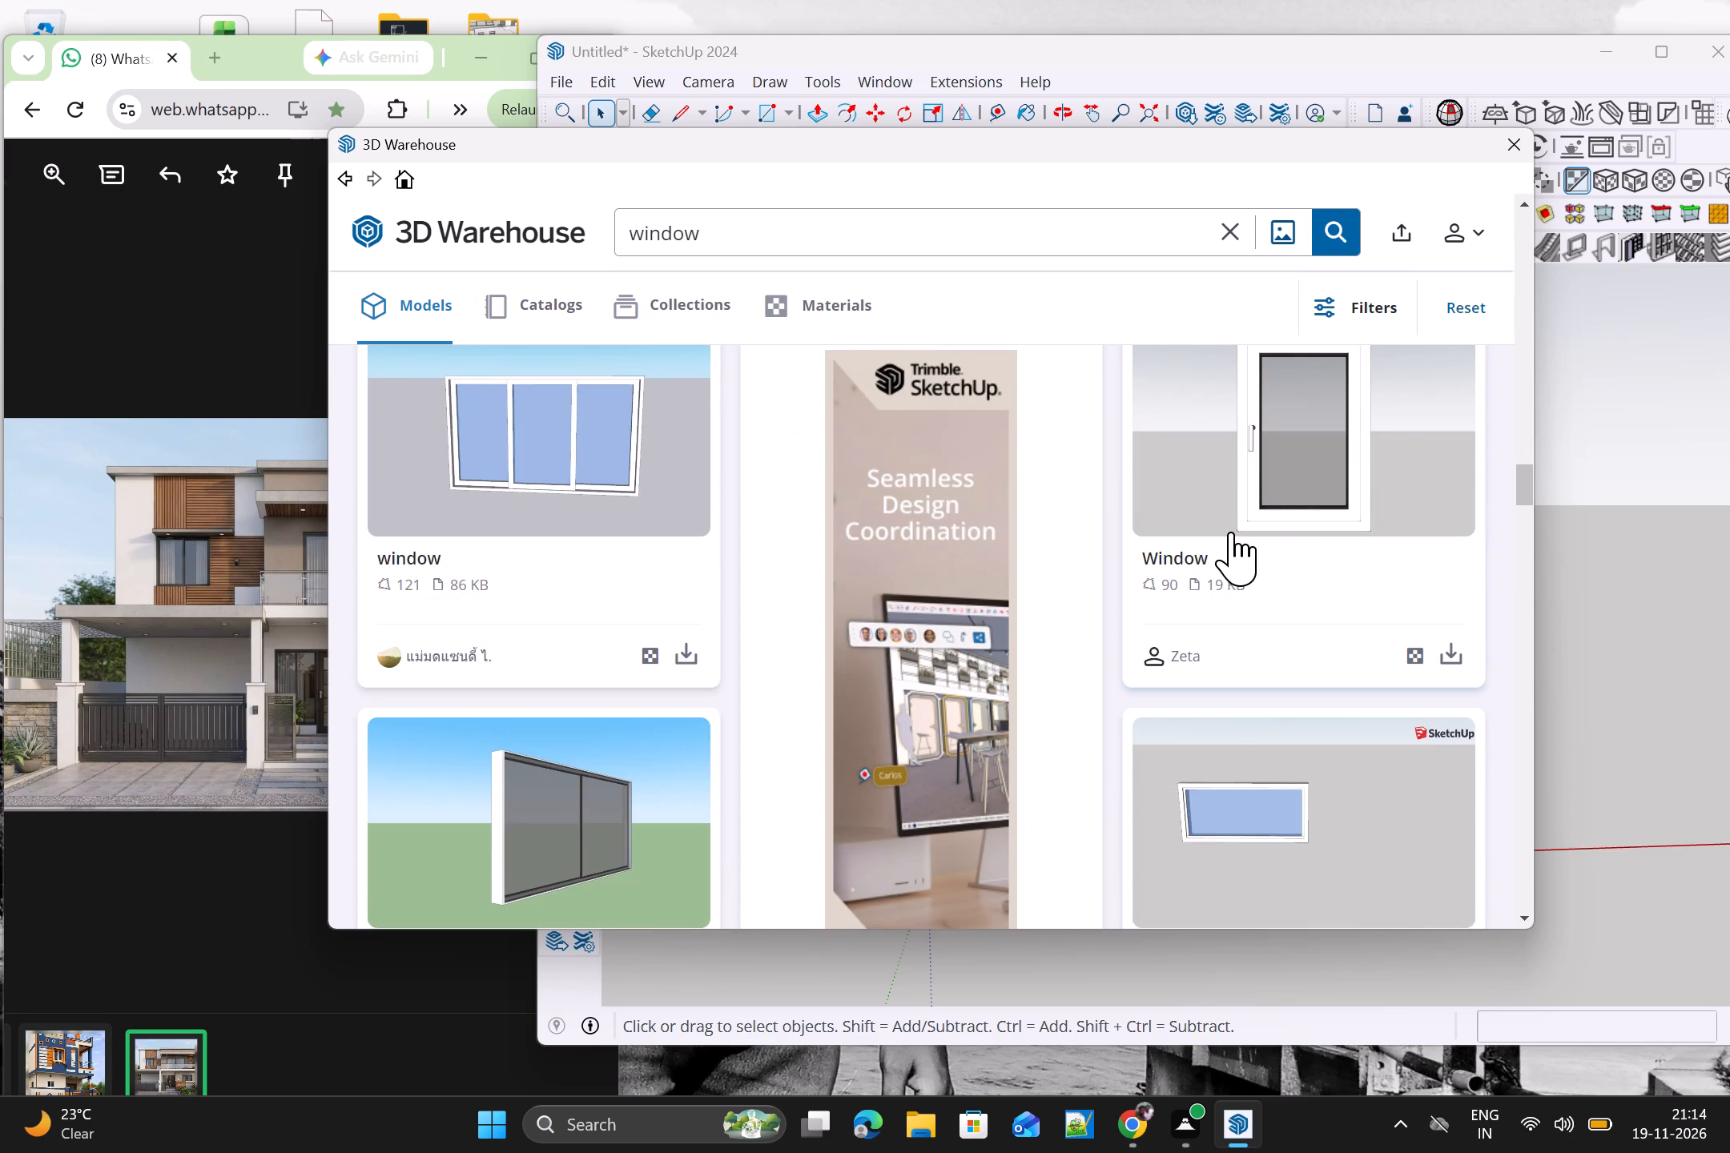
scroll(1231, 532, "down", 4)
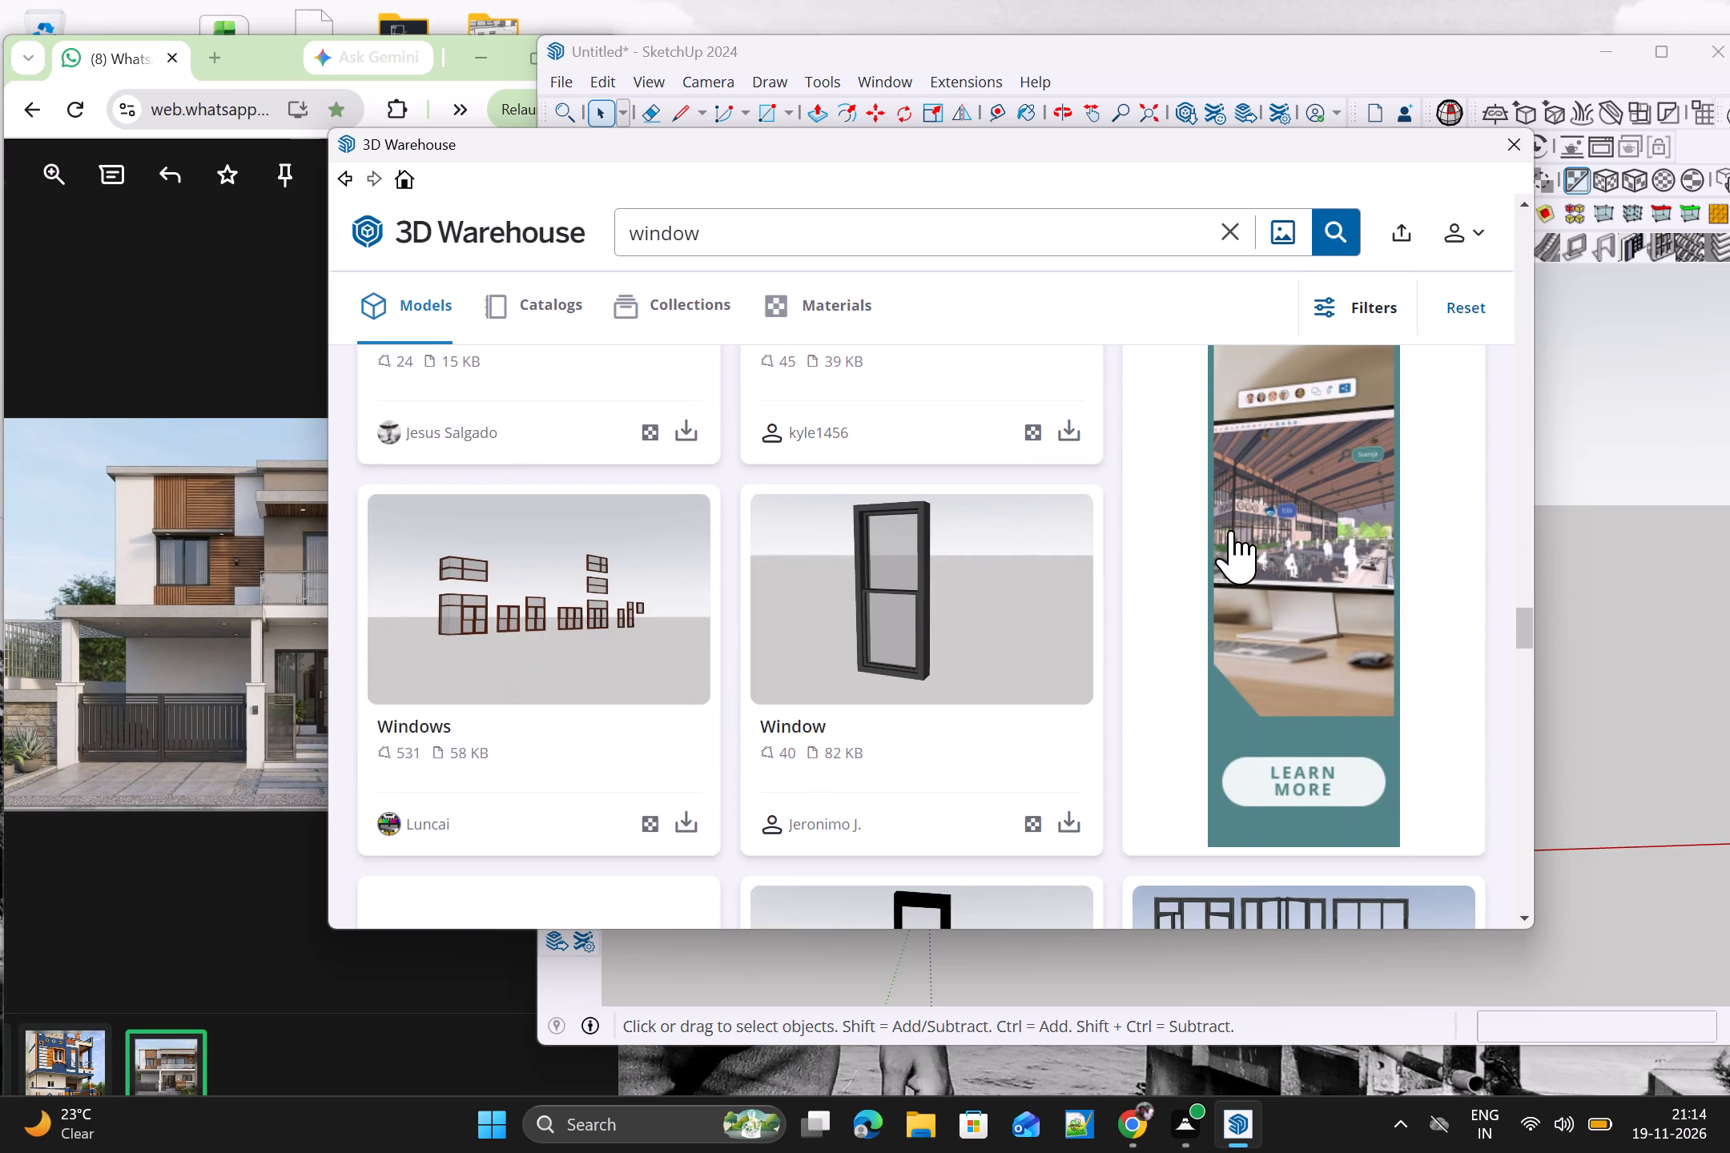
scroll(1231, 530, "down", 3)
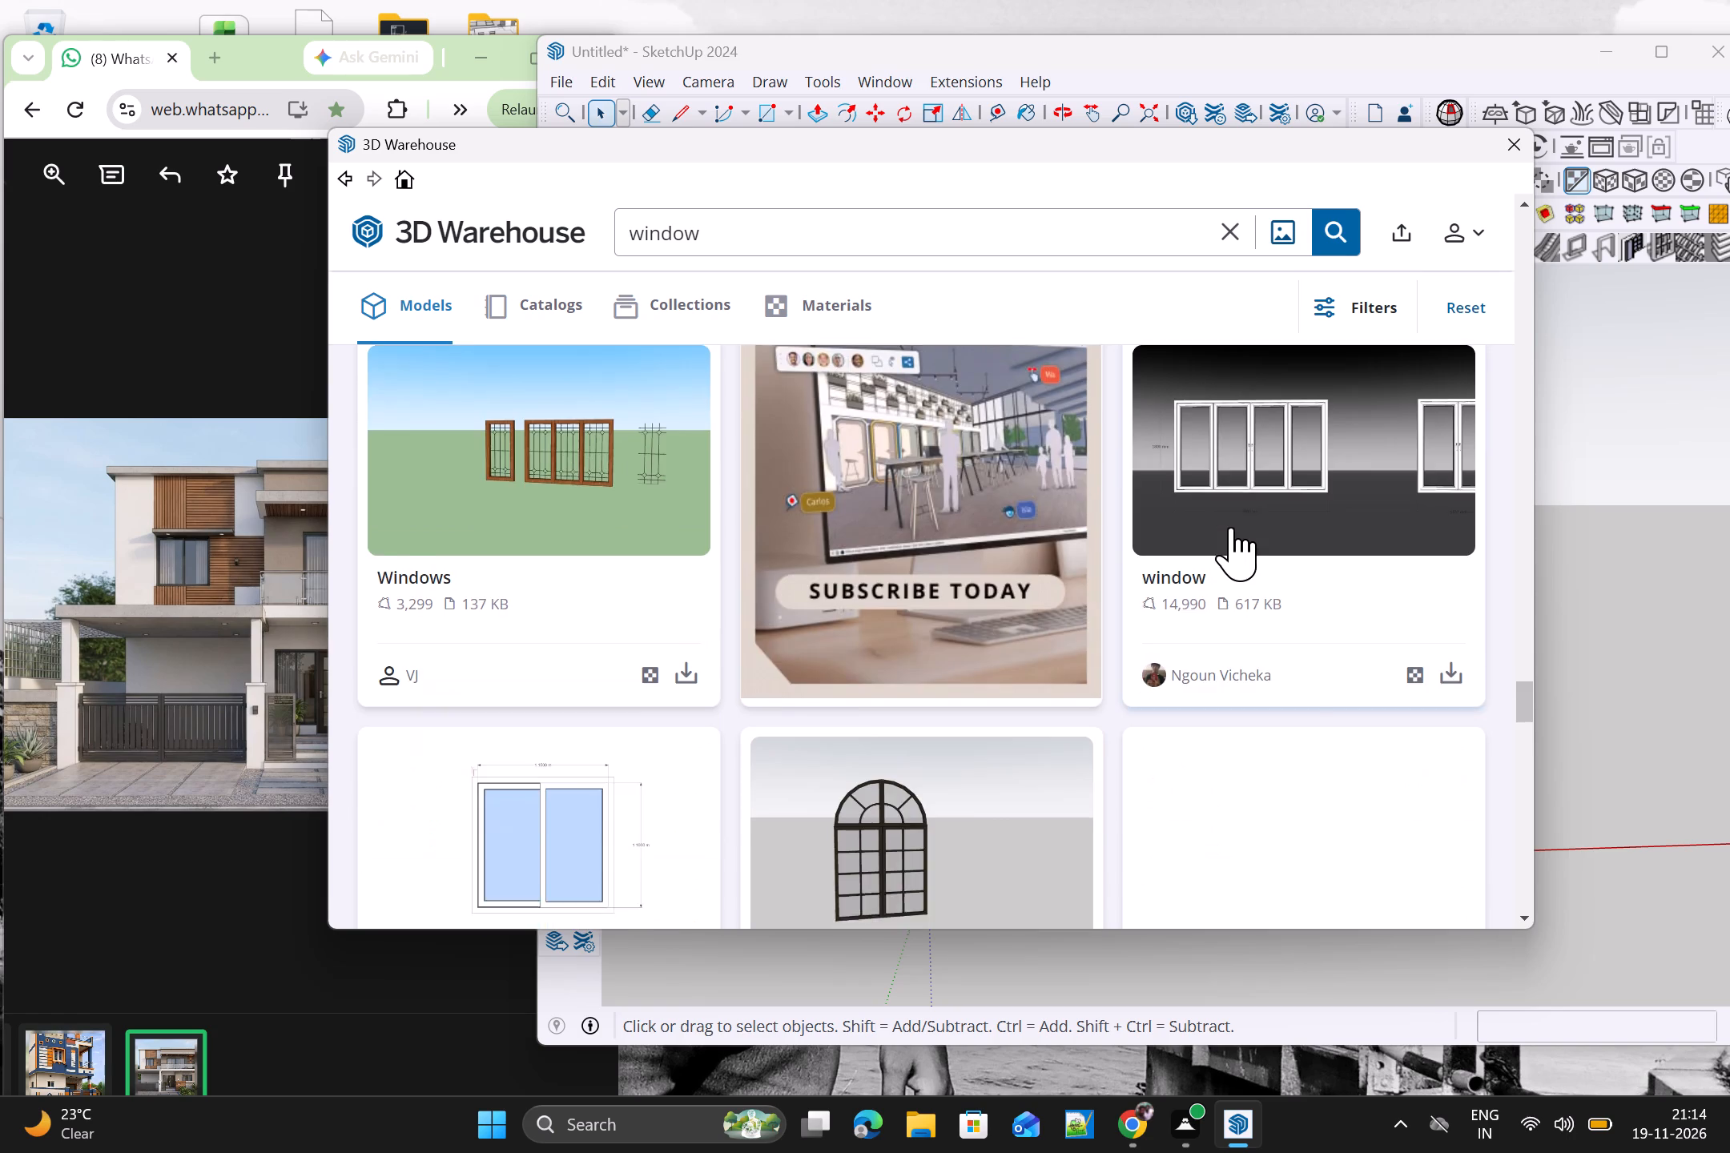
scroll(1231, 527, "down", 2)
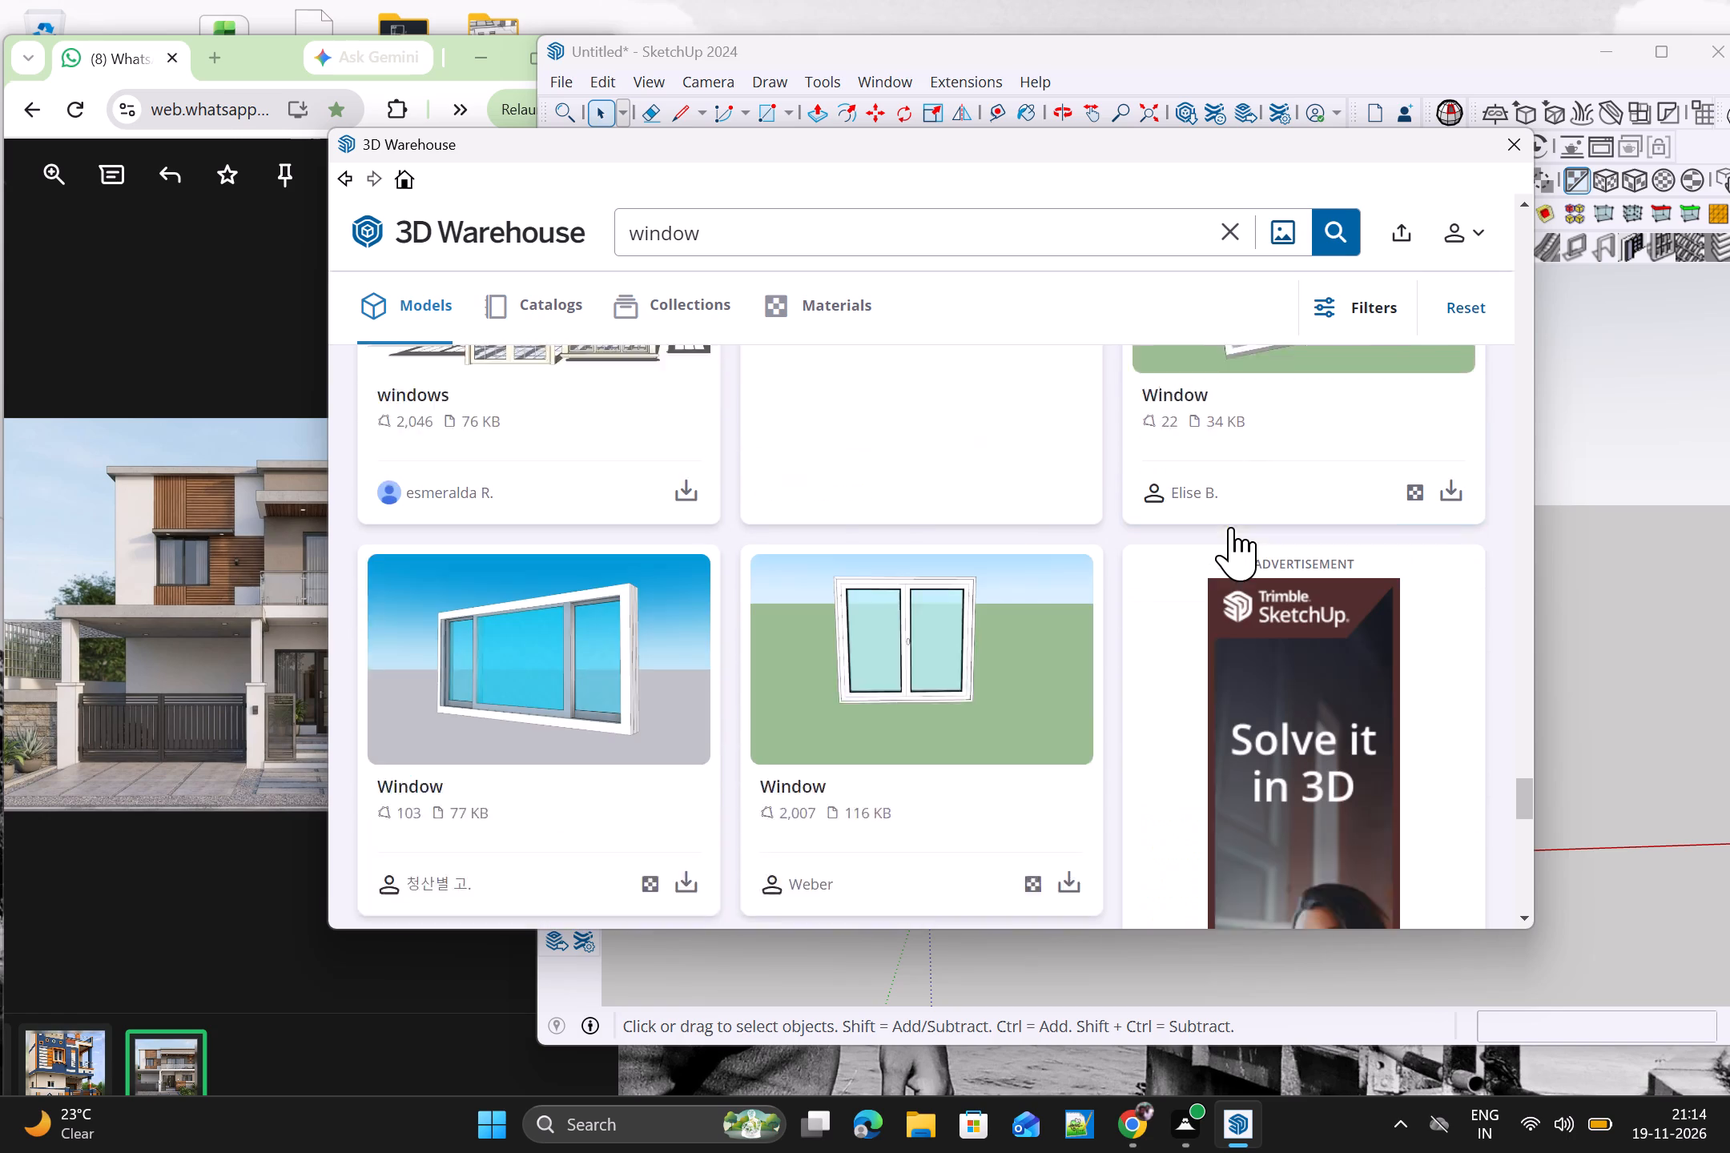
scroll(1231, 527, "down", 1)
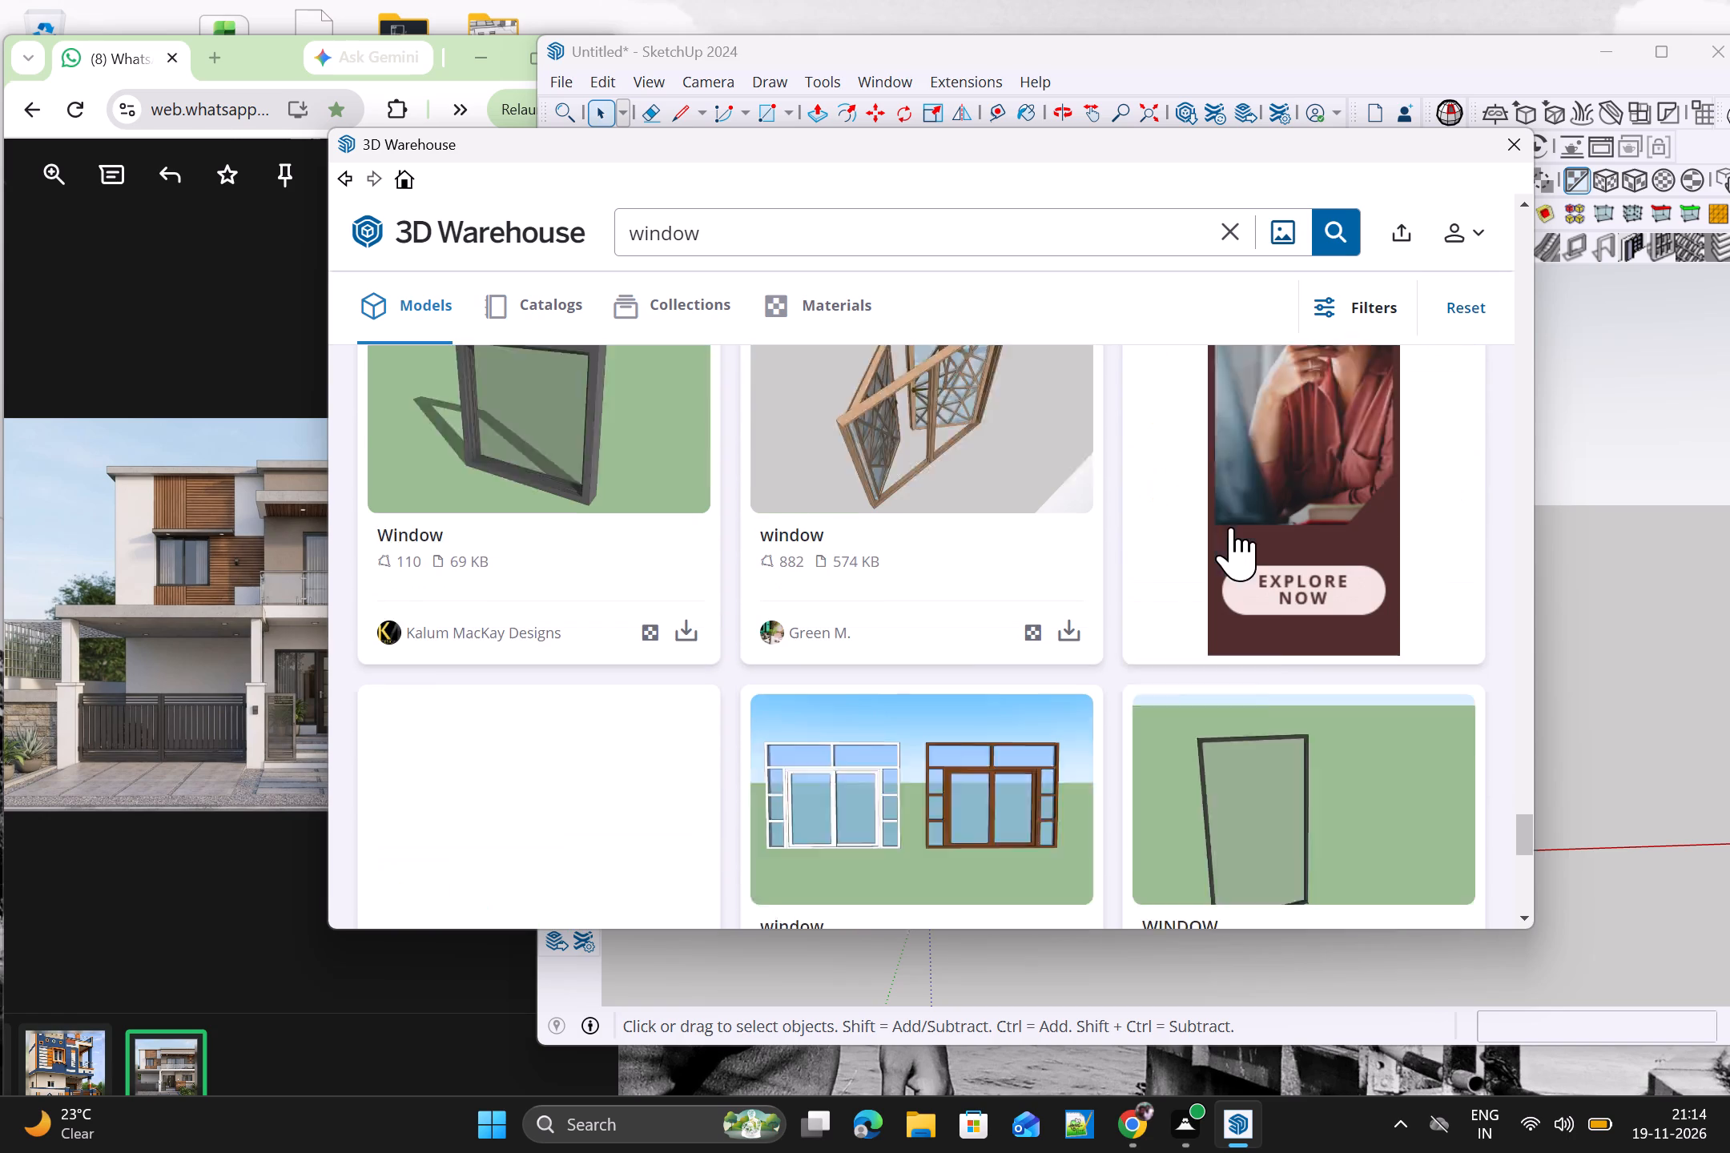
scroll(1231, 527, "down", 1)
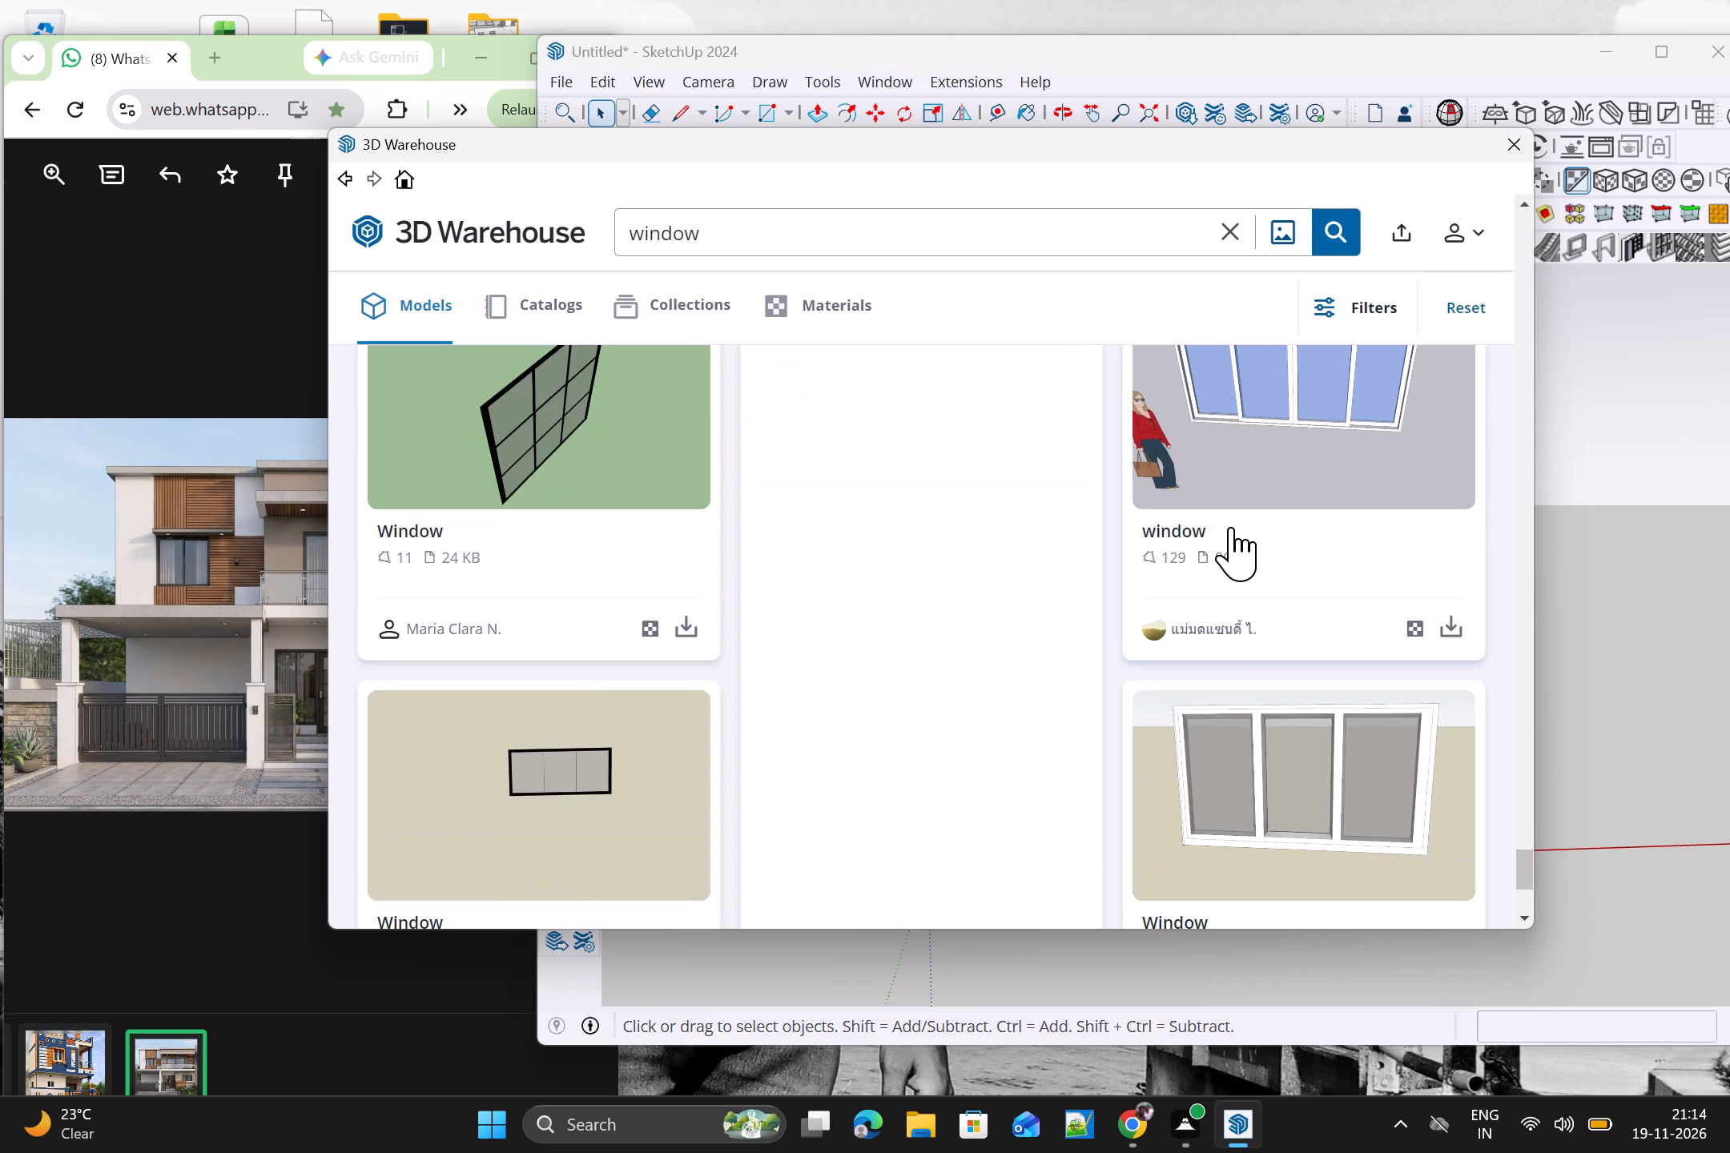
scroll(1231, 527, "down", 1)
scroll(1231, 527, "up", 11)
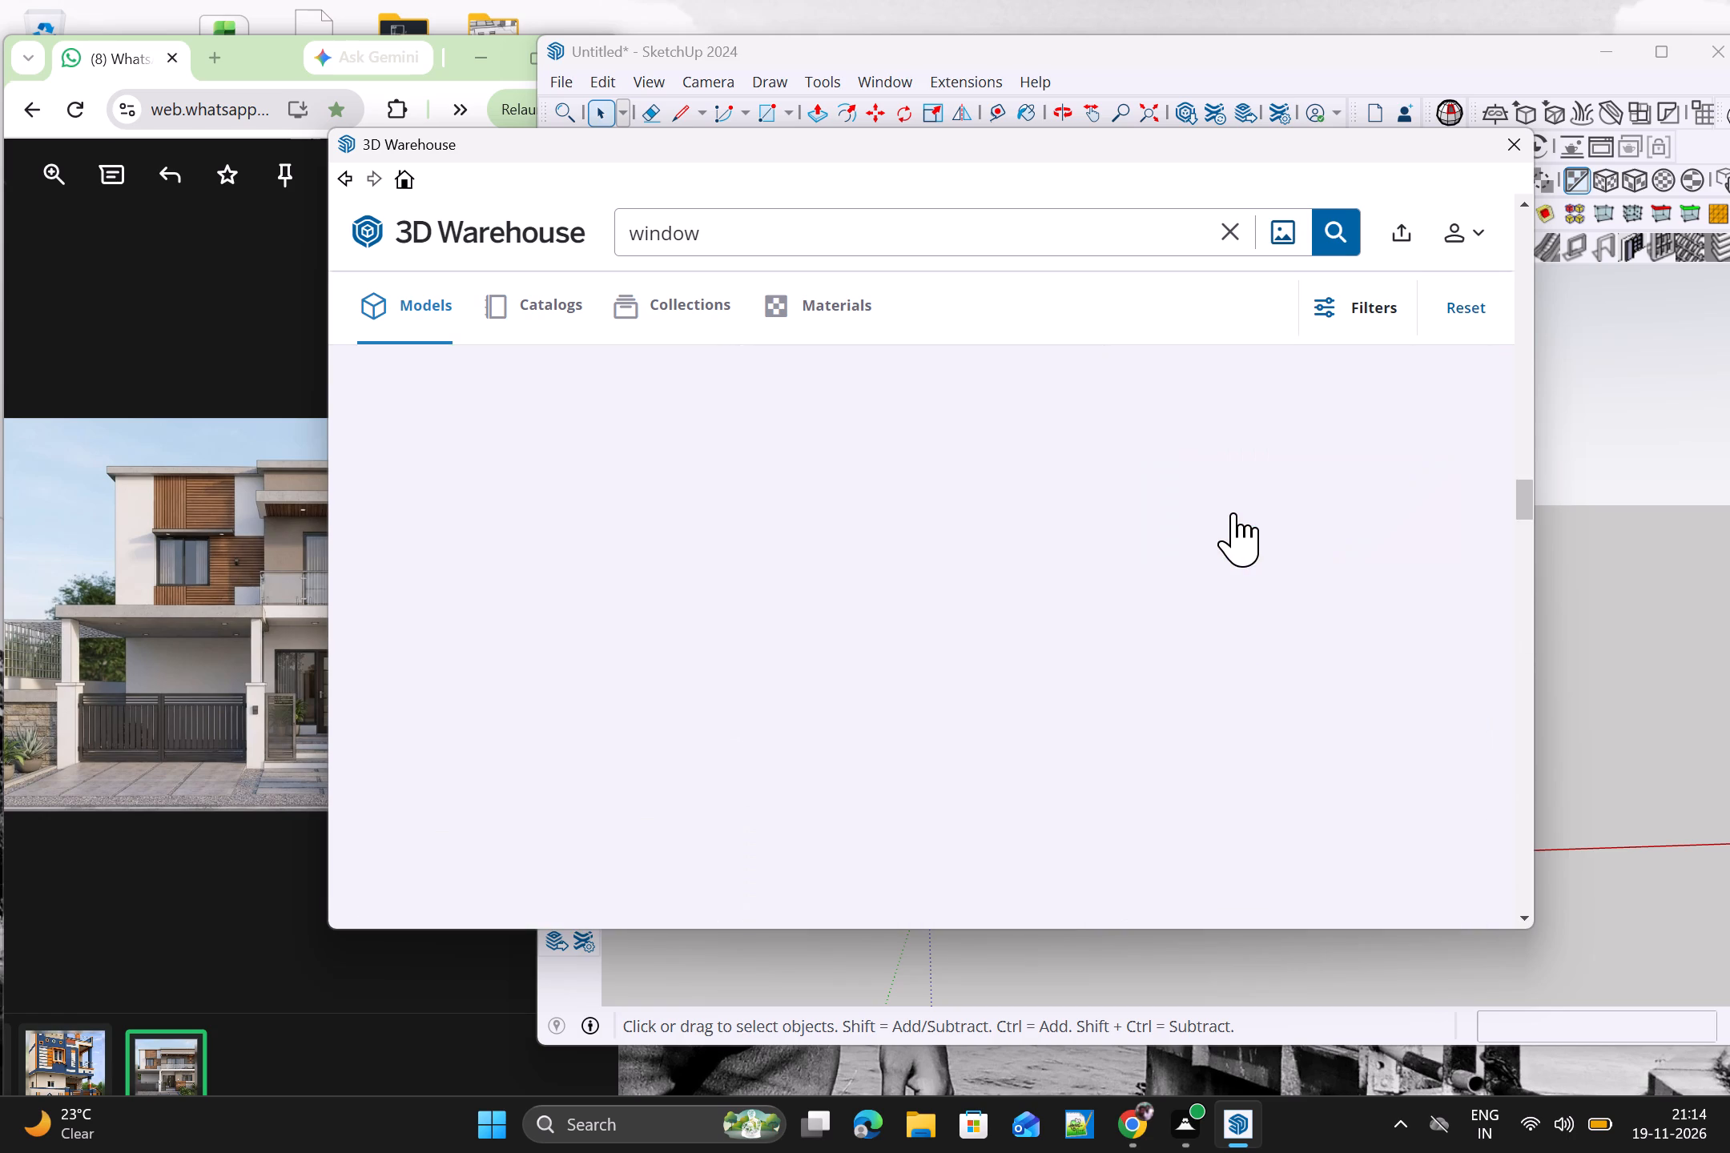
scroll(1233, 512, "up", 6)
scroll(1233, 512, "down", 1)
scroll(1233, 512, "up", 1)
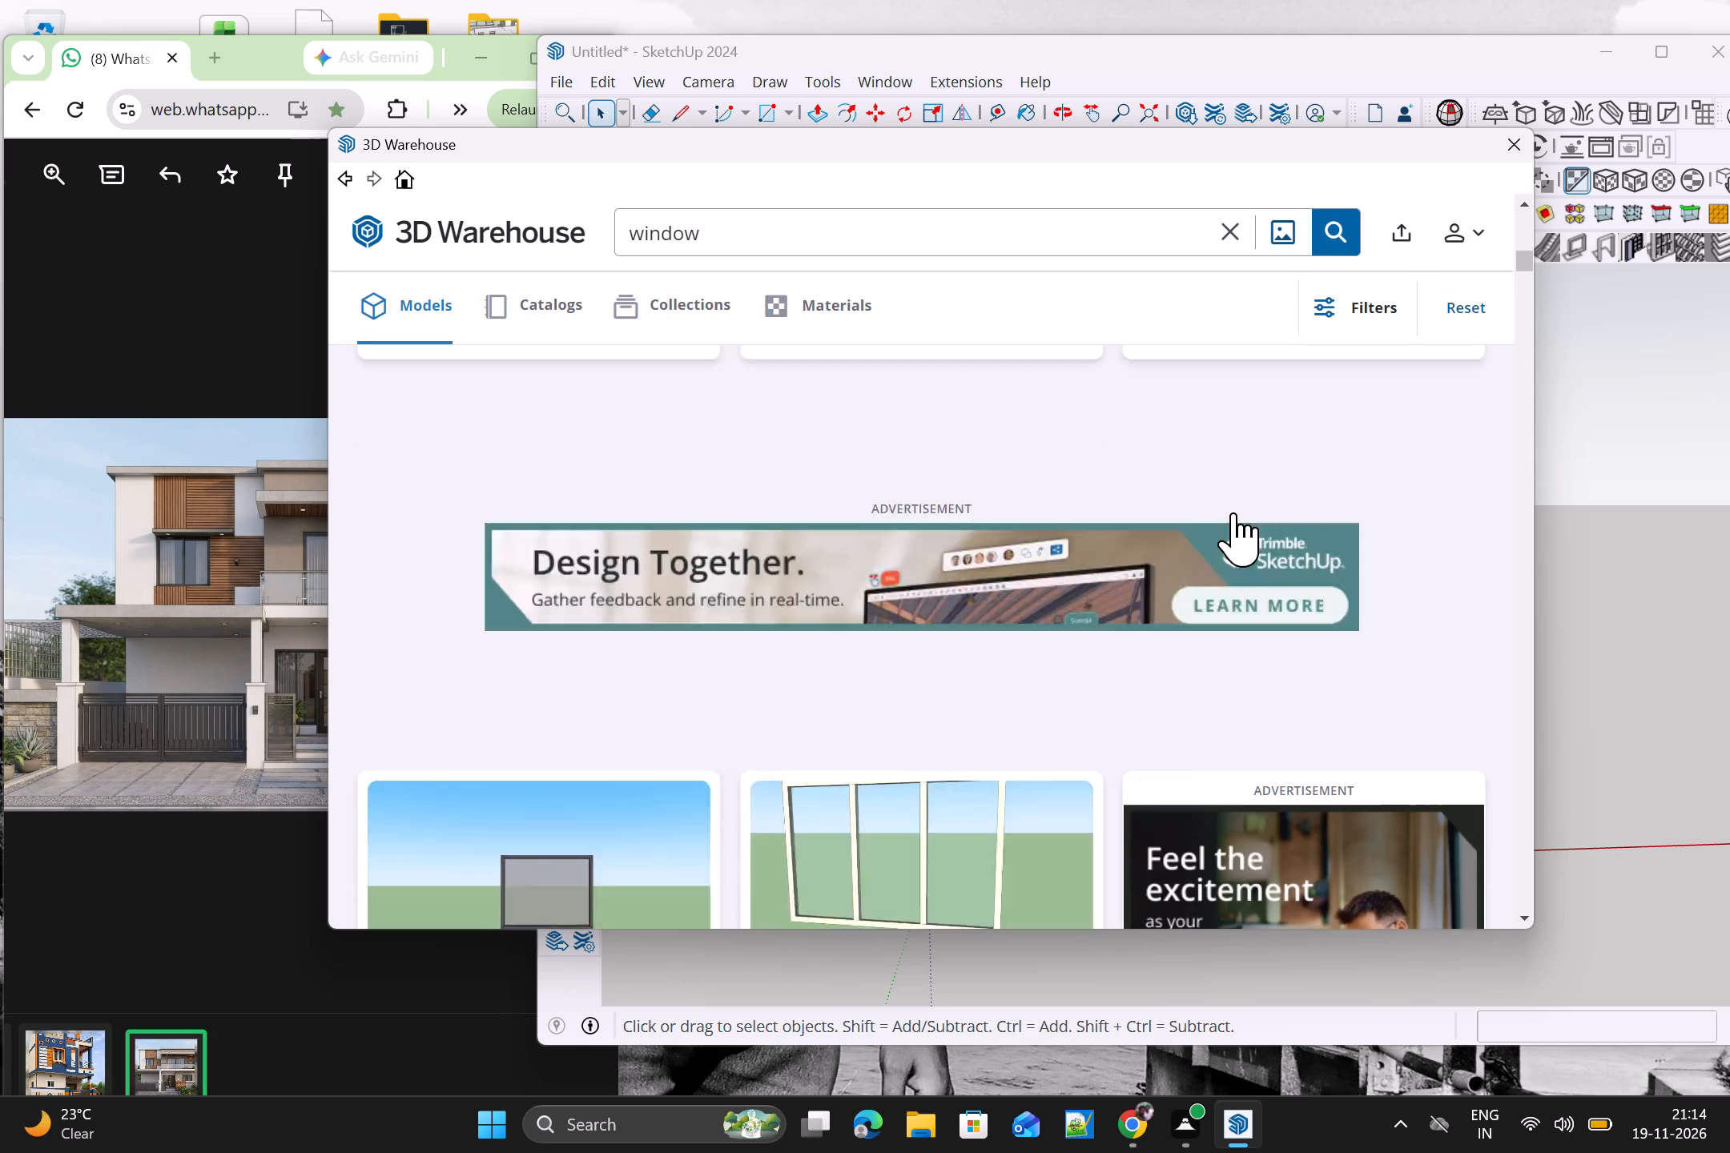
scroll(1233, 512, "up", 3)
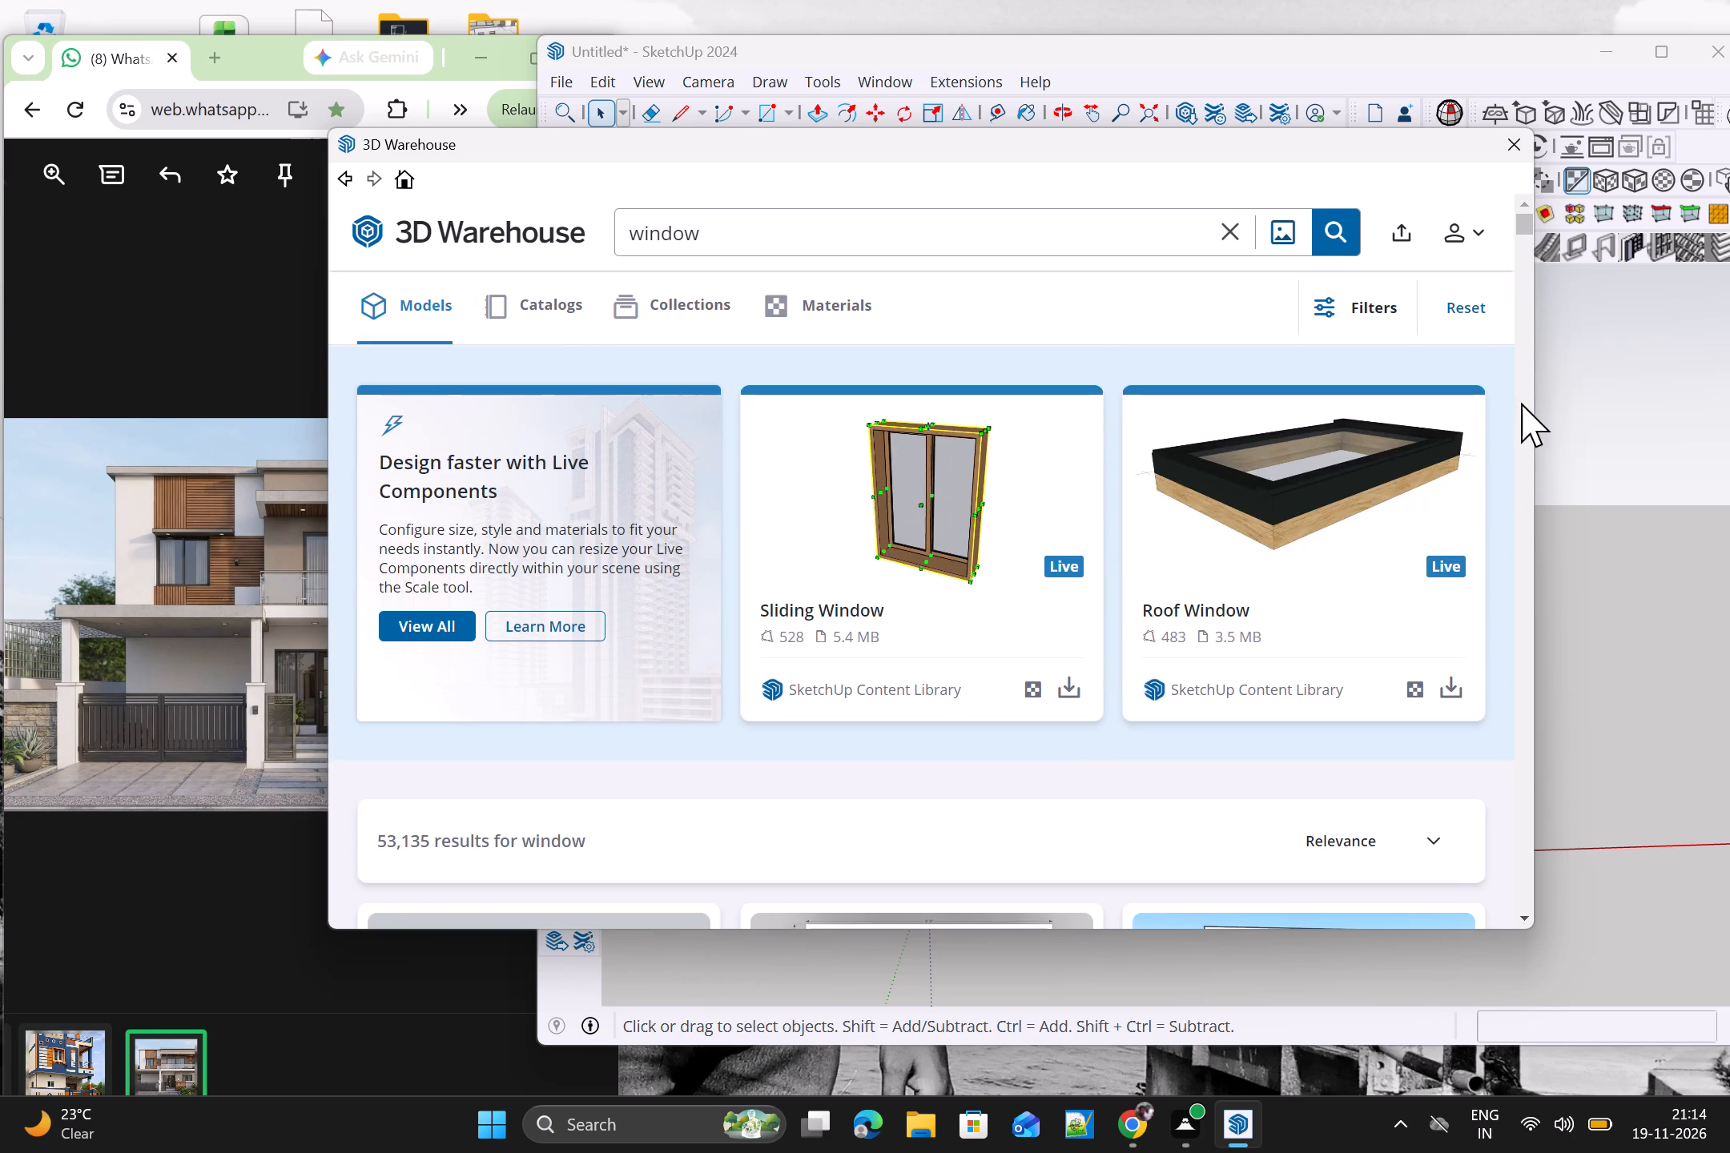
scroll(1516, 403, "down", 1)
scroll(1330, 489, "down", 1)
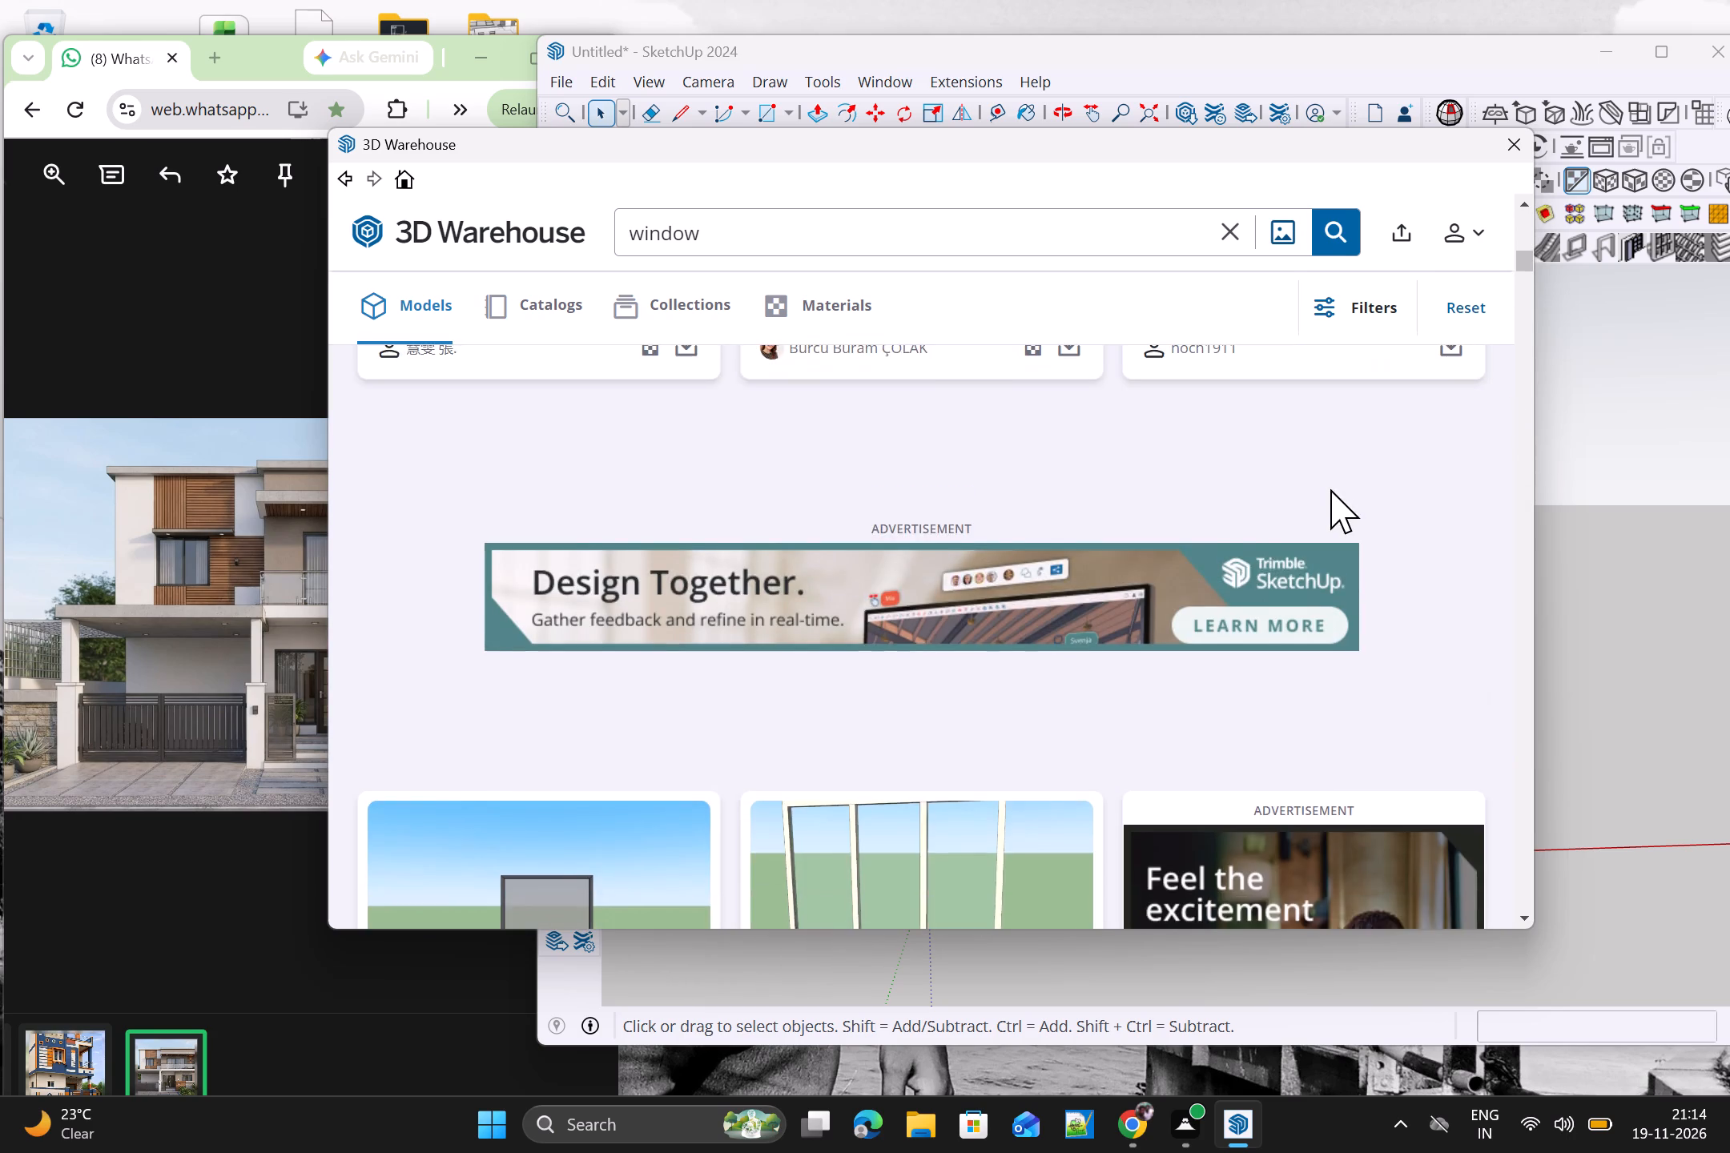
scroll(1330, 489, "down", 1)
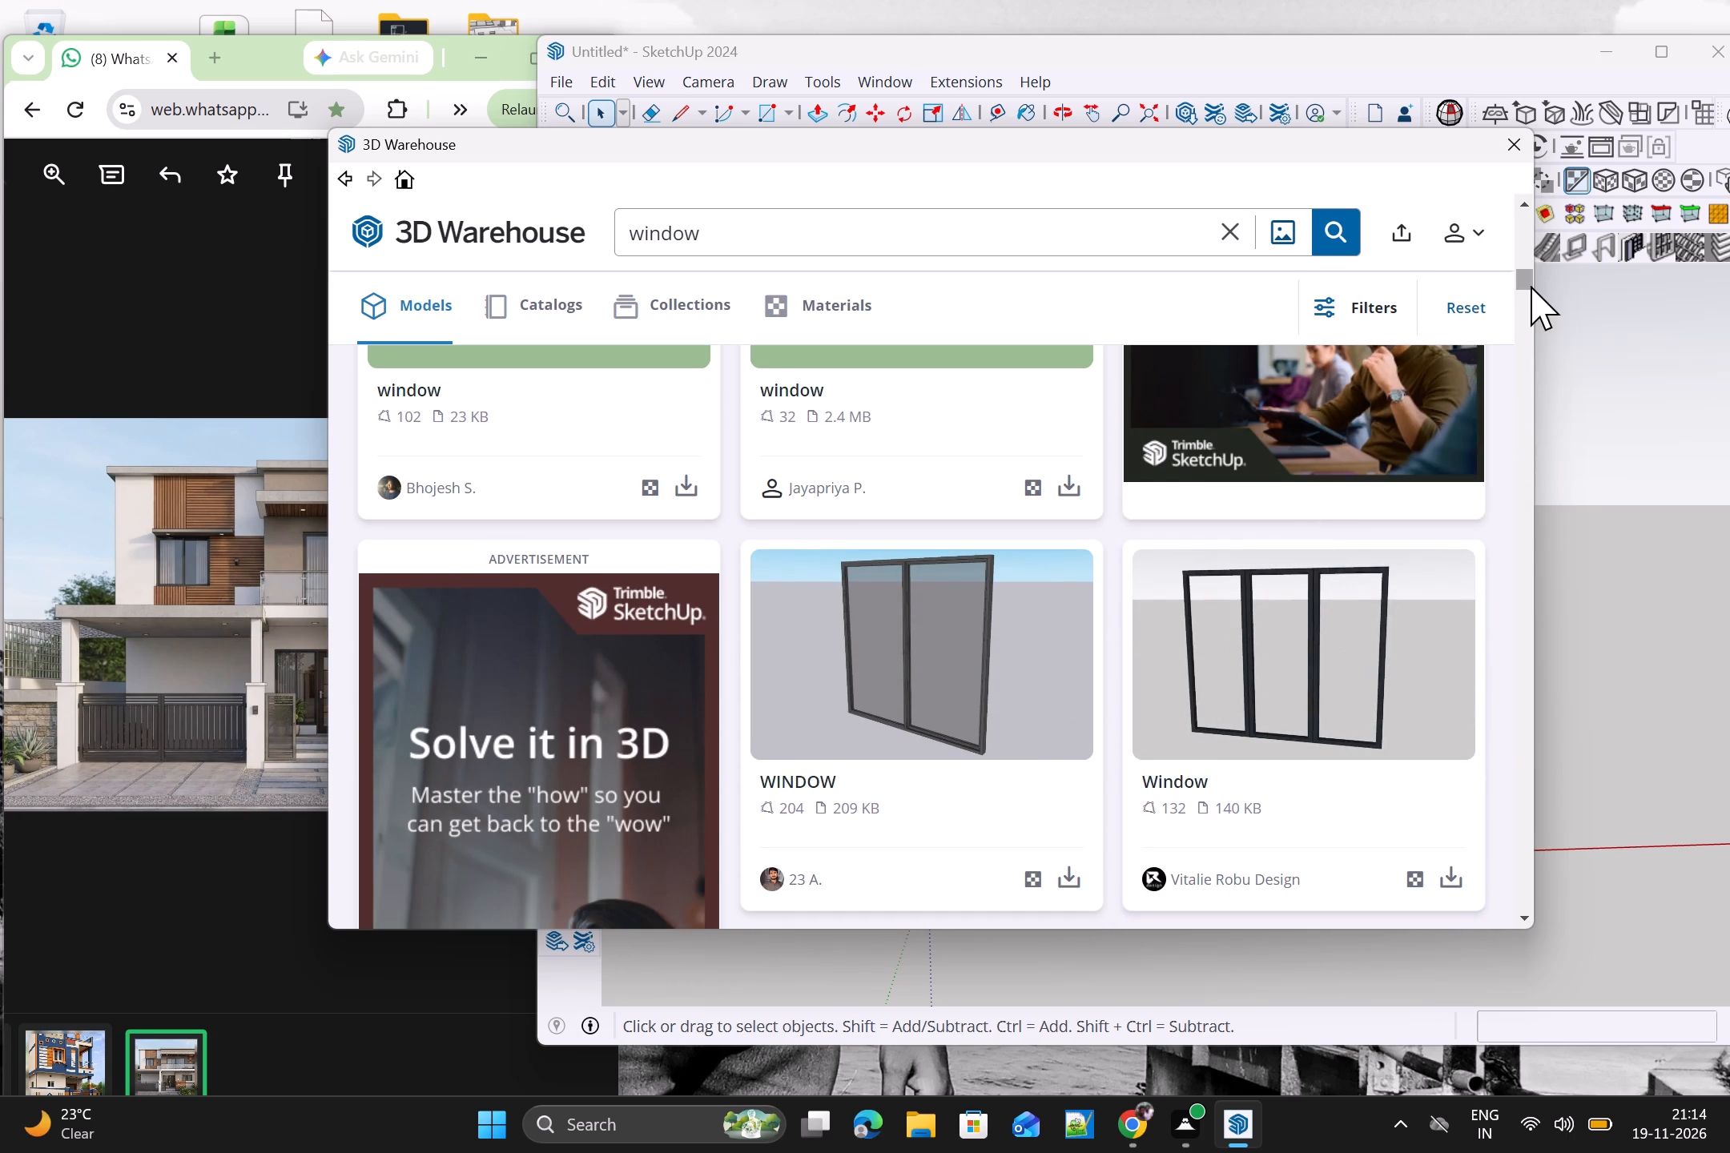
left_click_drag(1529, 285, 1530, 314)
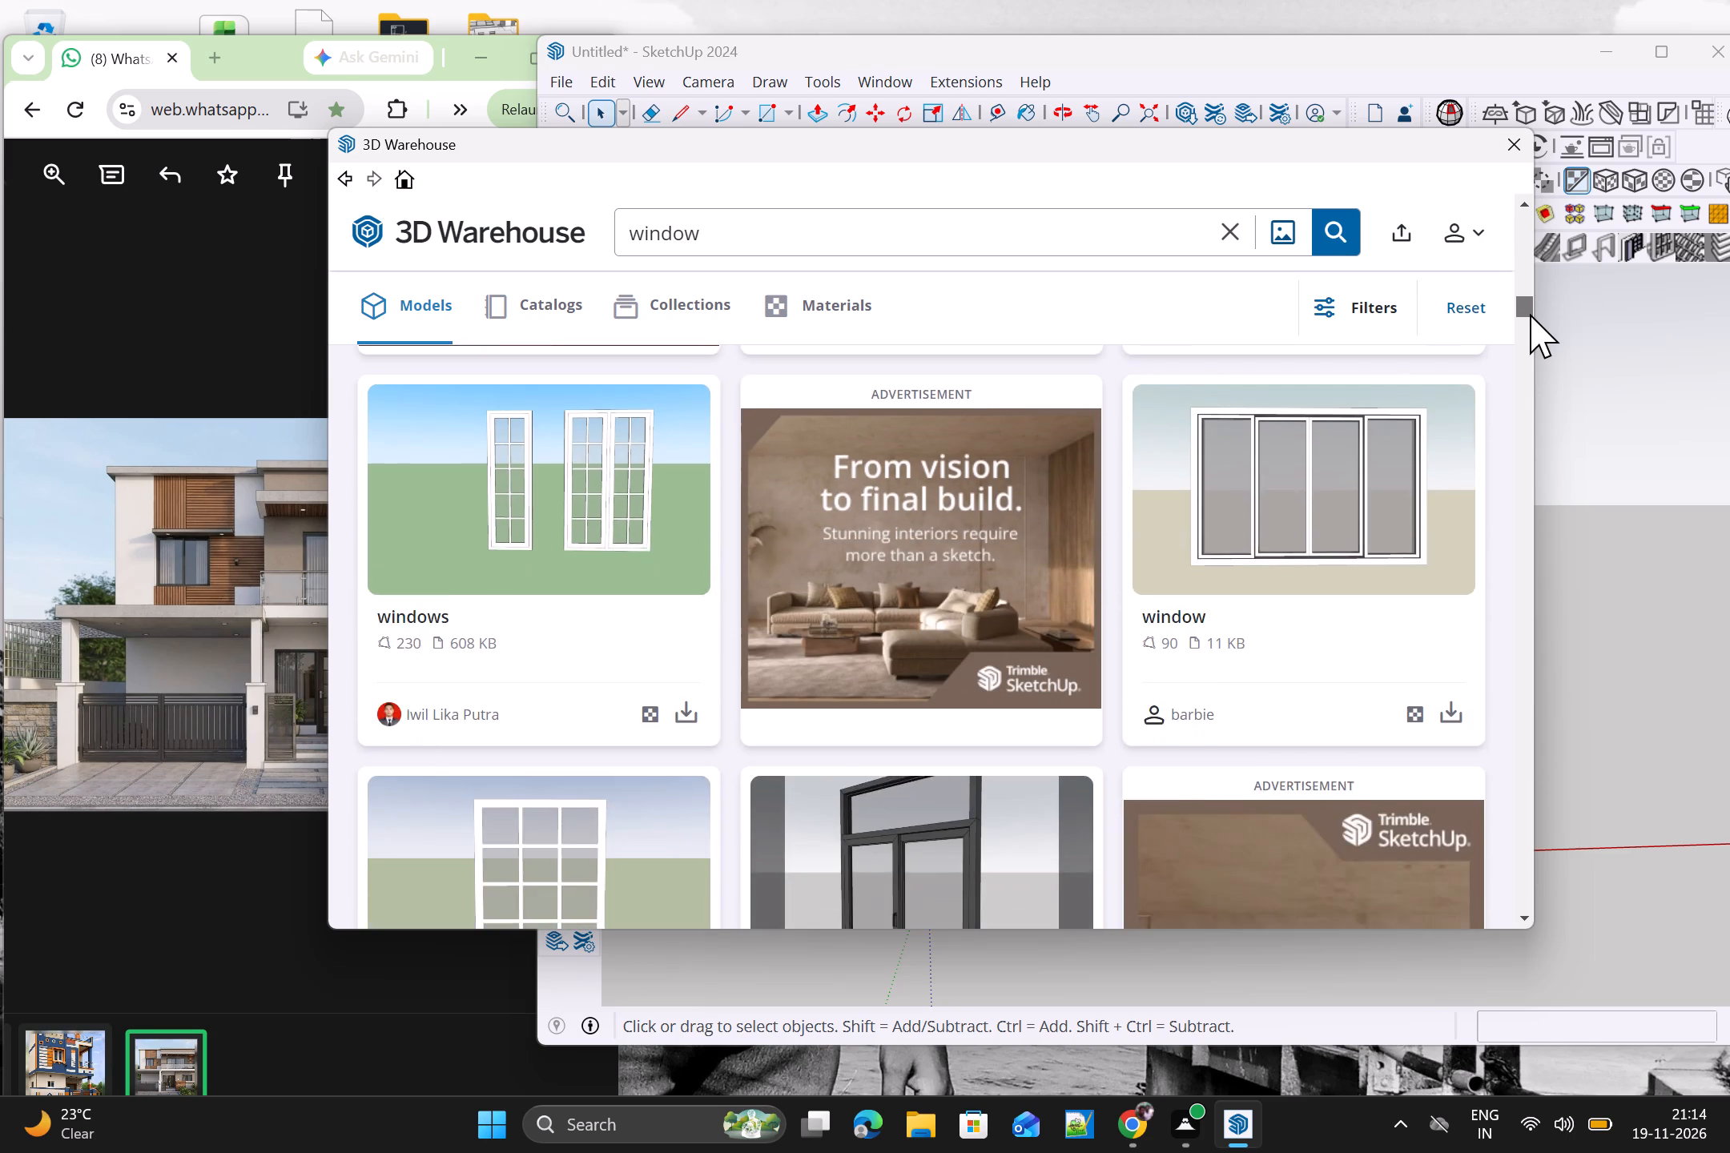
left_click_drag(1530, 314, 1538, 289)
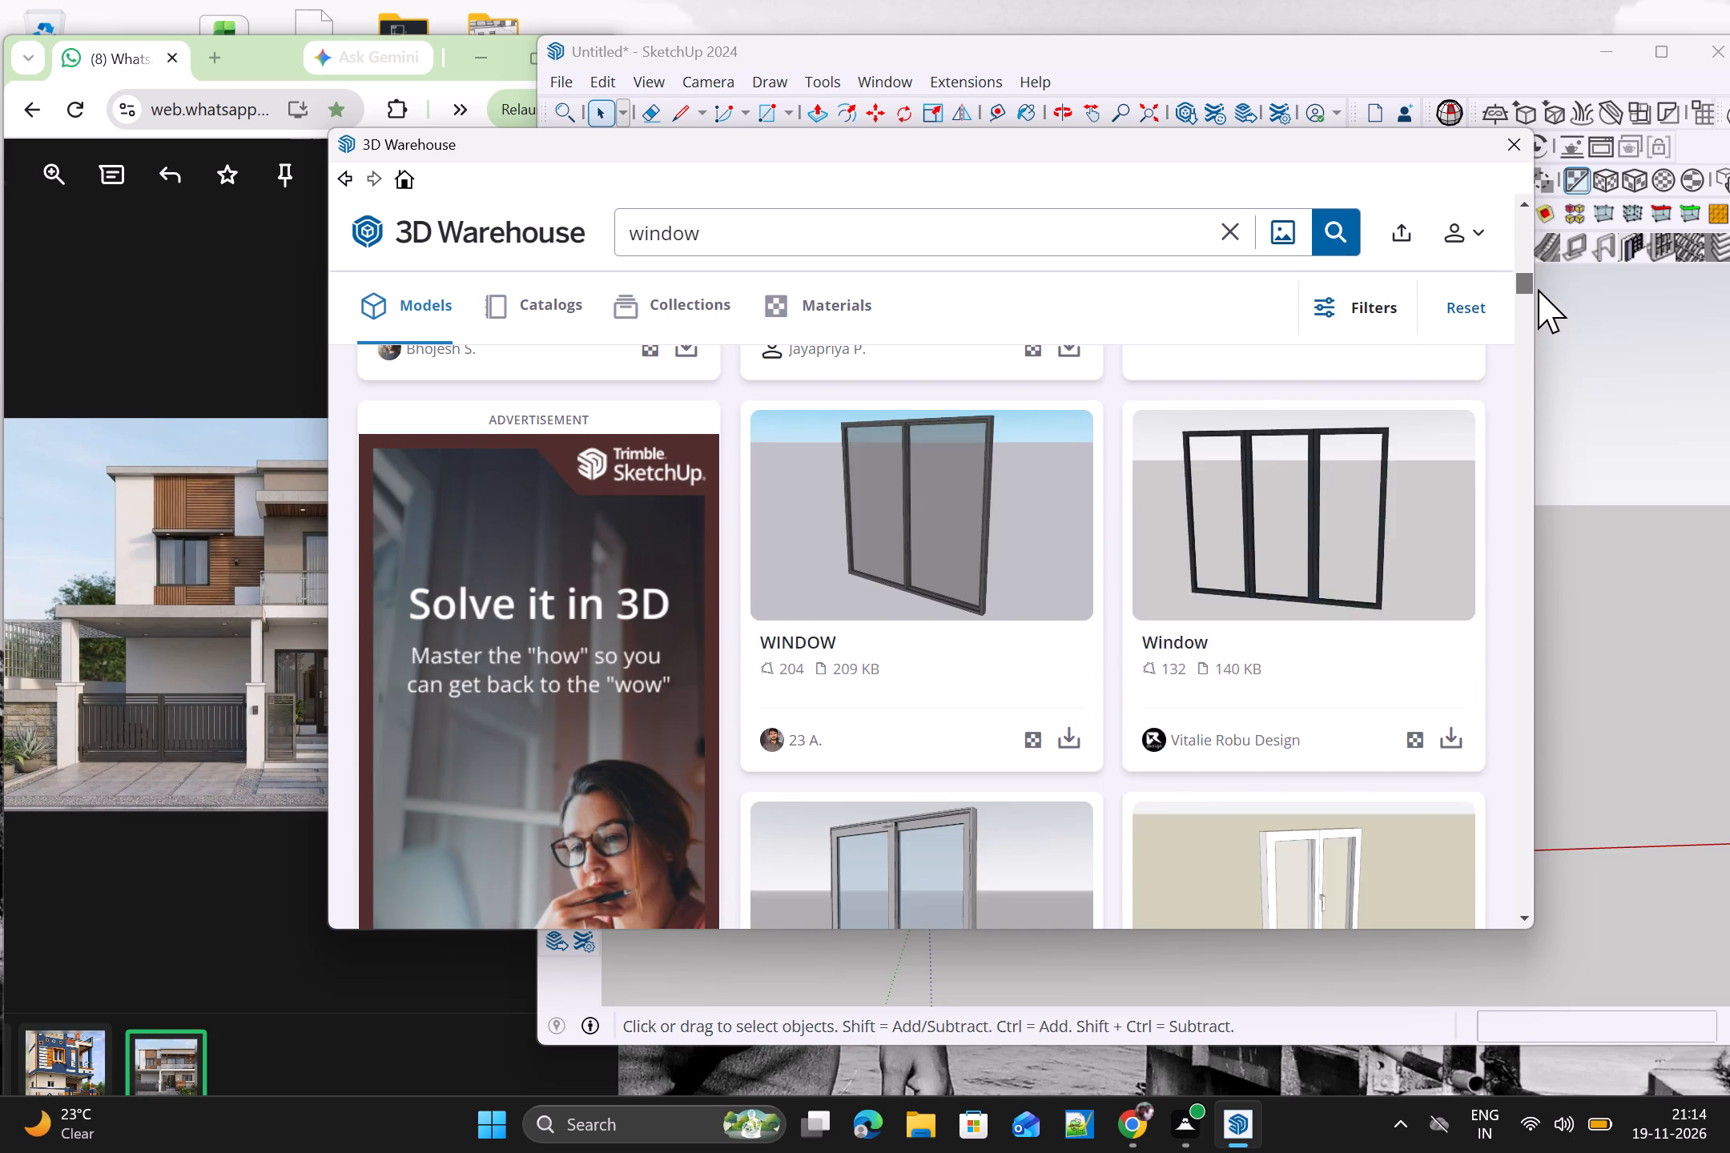
left_click_drag(1538, 289, 1532, 262)
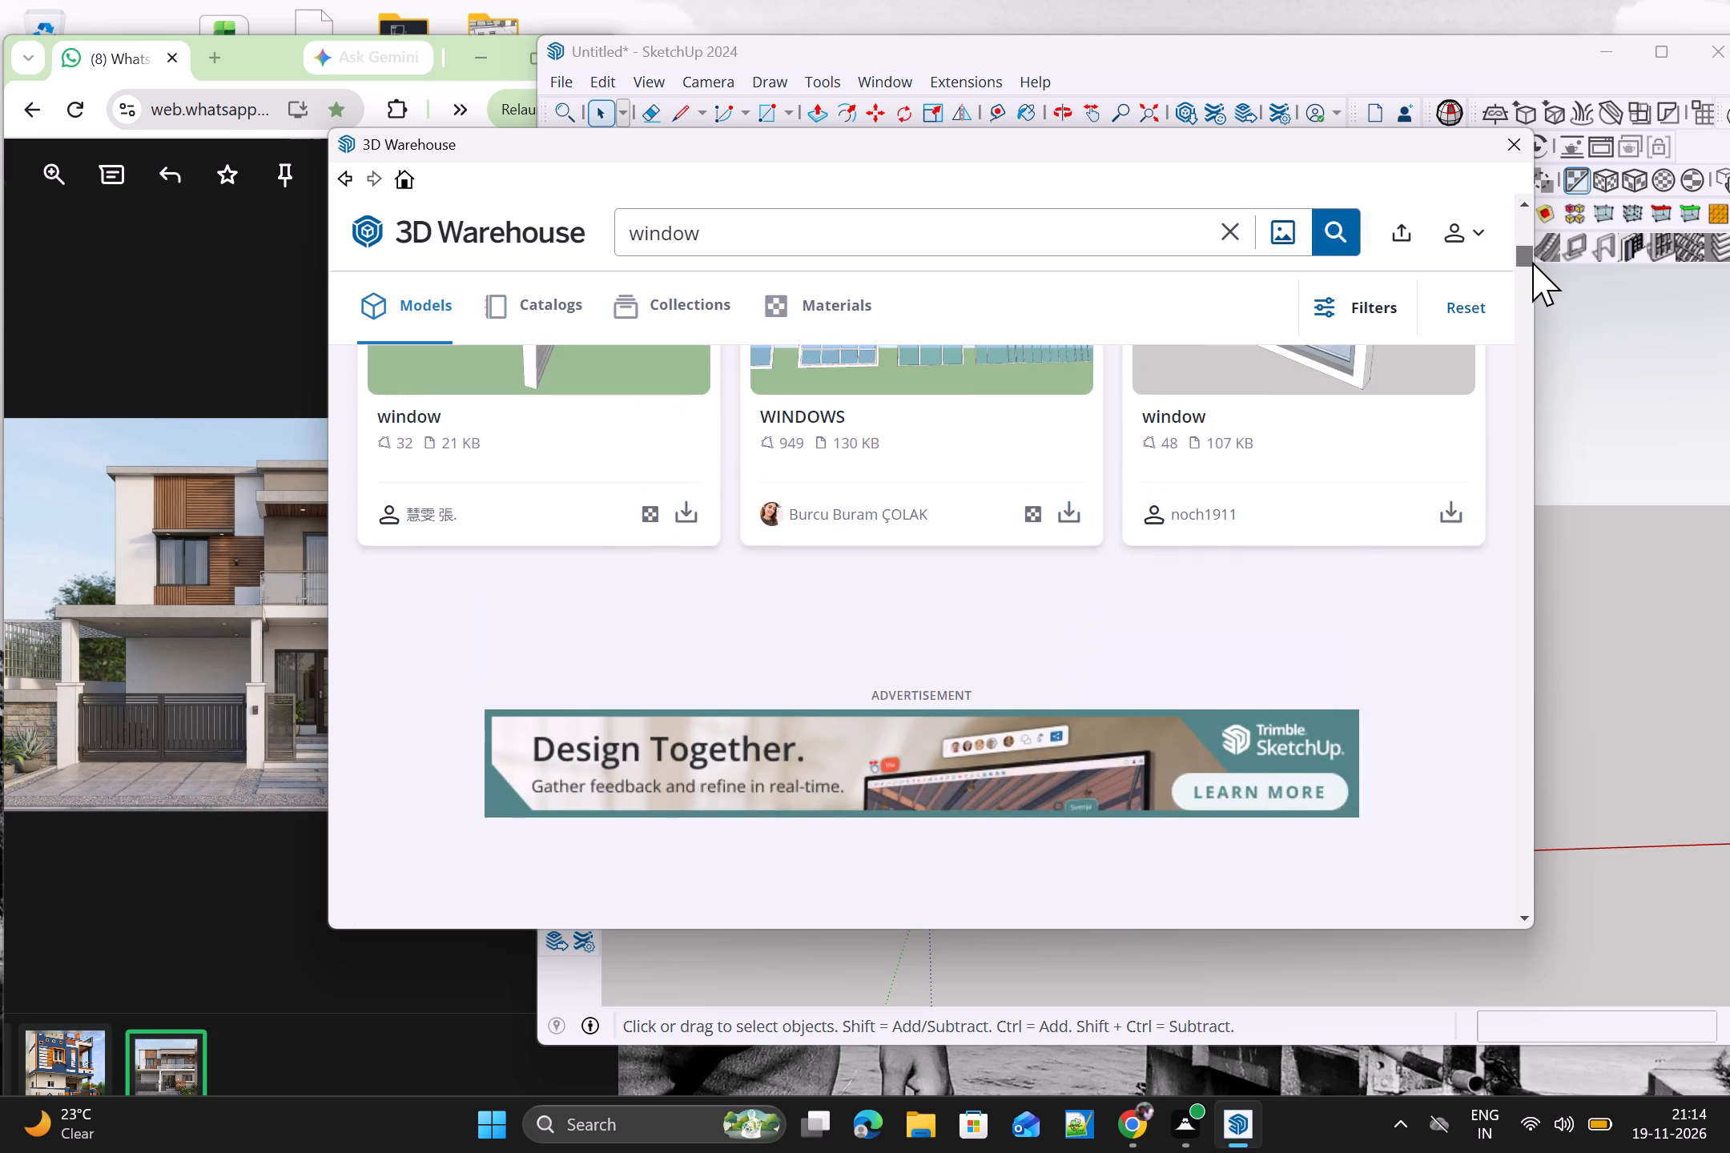
left_click_drag(1532, 262, 1526, 283)
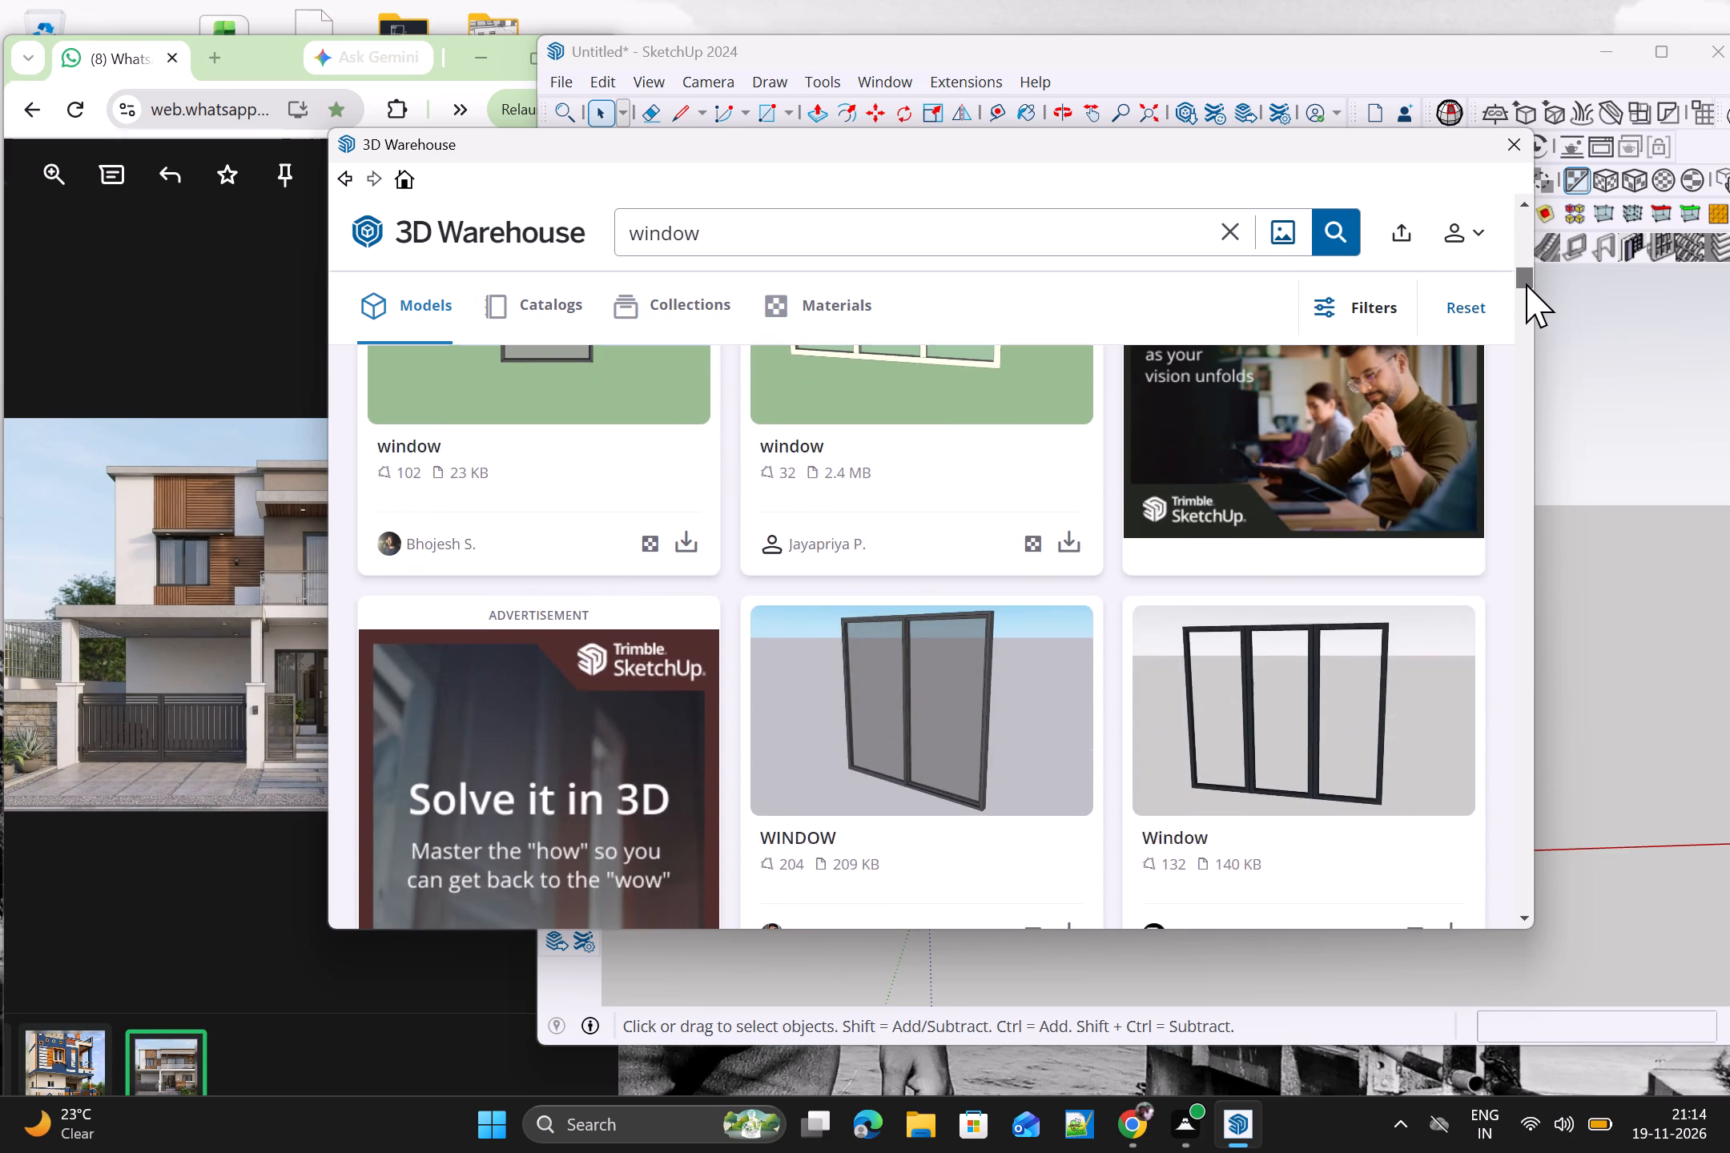
left_click_drag(1526, 283, 1525, 294)
Load the dark-framed two-pane "WINDOW" model (209 KB) and place it at the lower corner of the upper-floor balcony's window opening.
left_click(1072, 576)
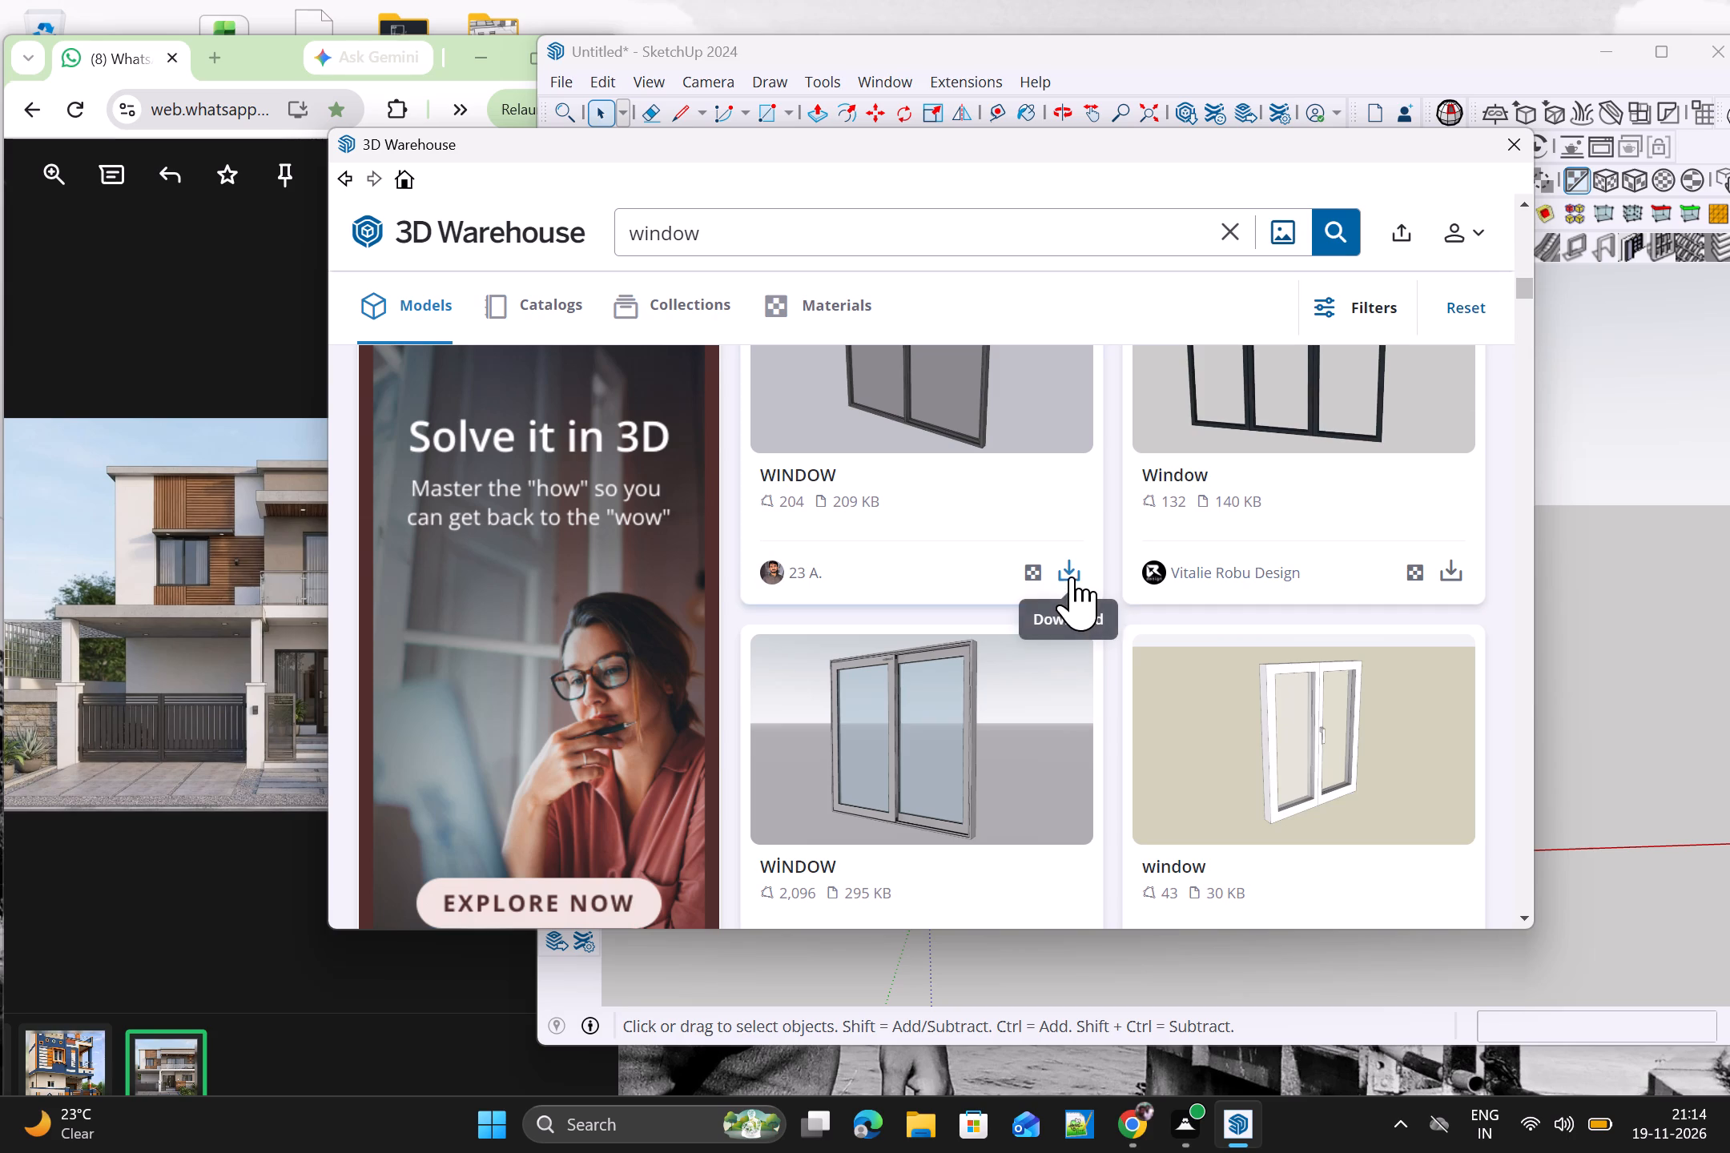
left_click(849, 567)
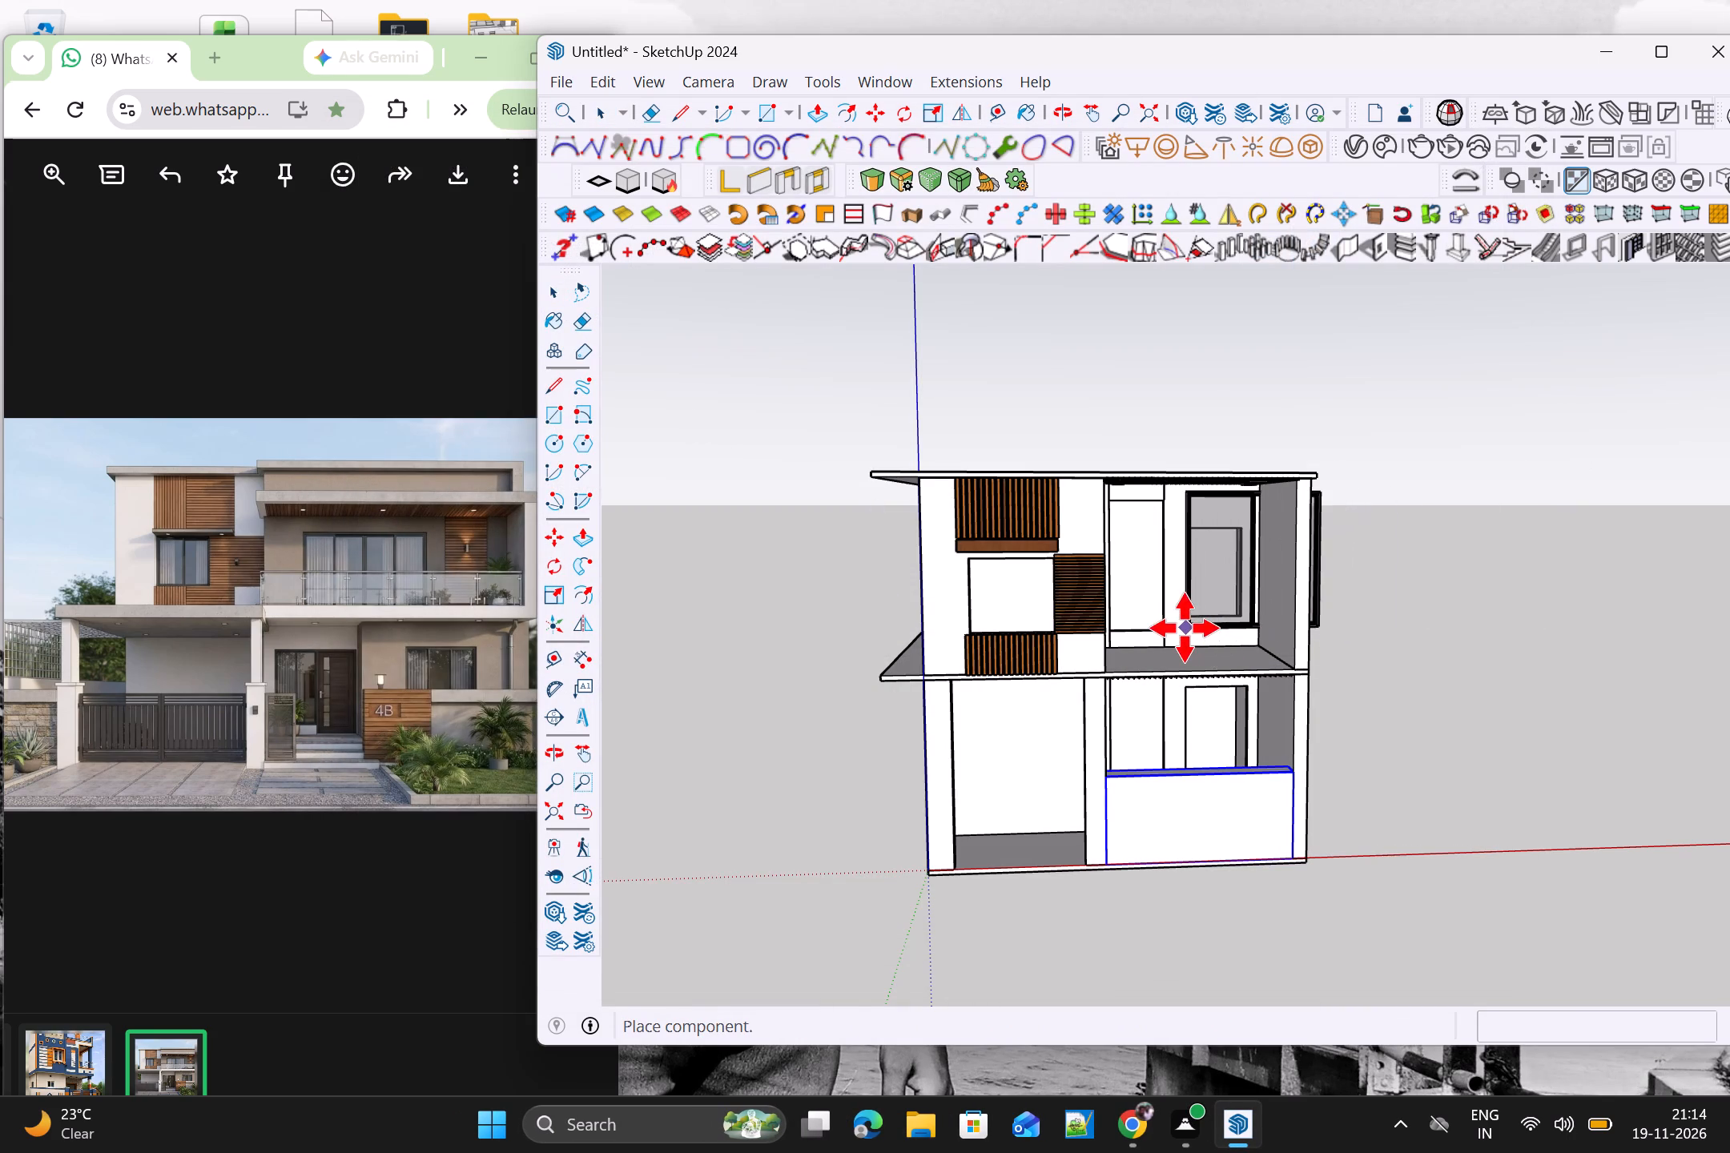
scroll(1203, 629, "up", 12)
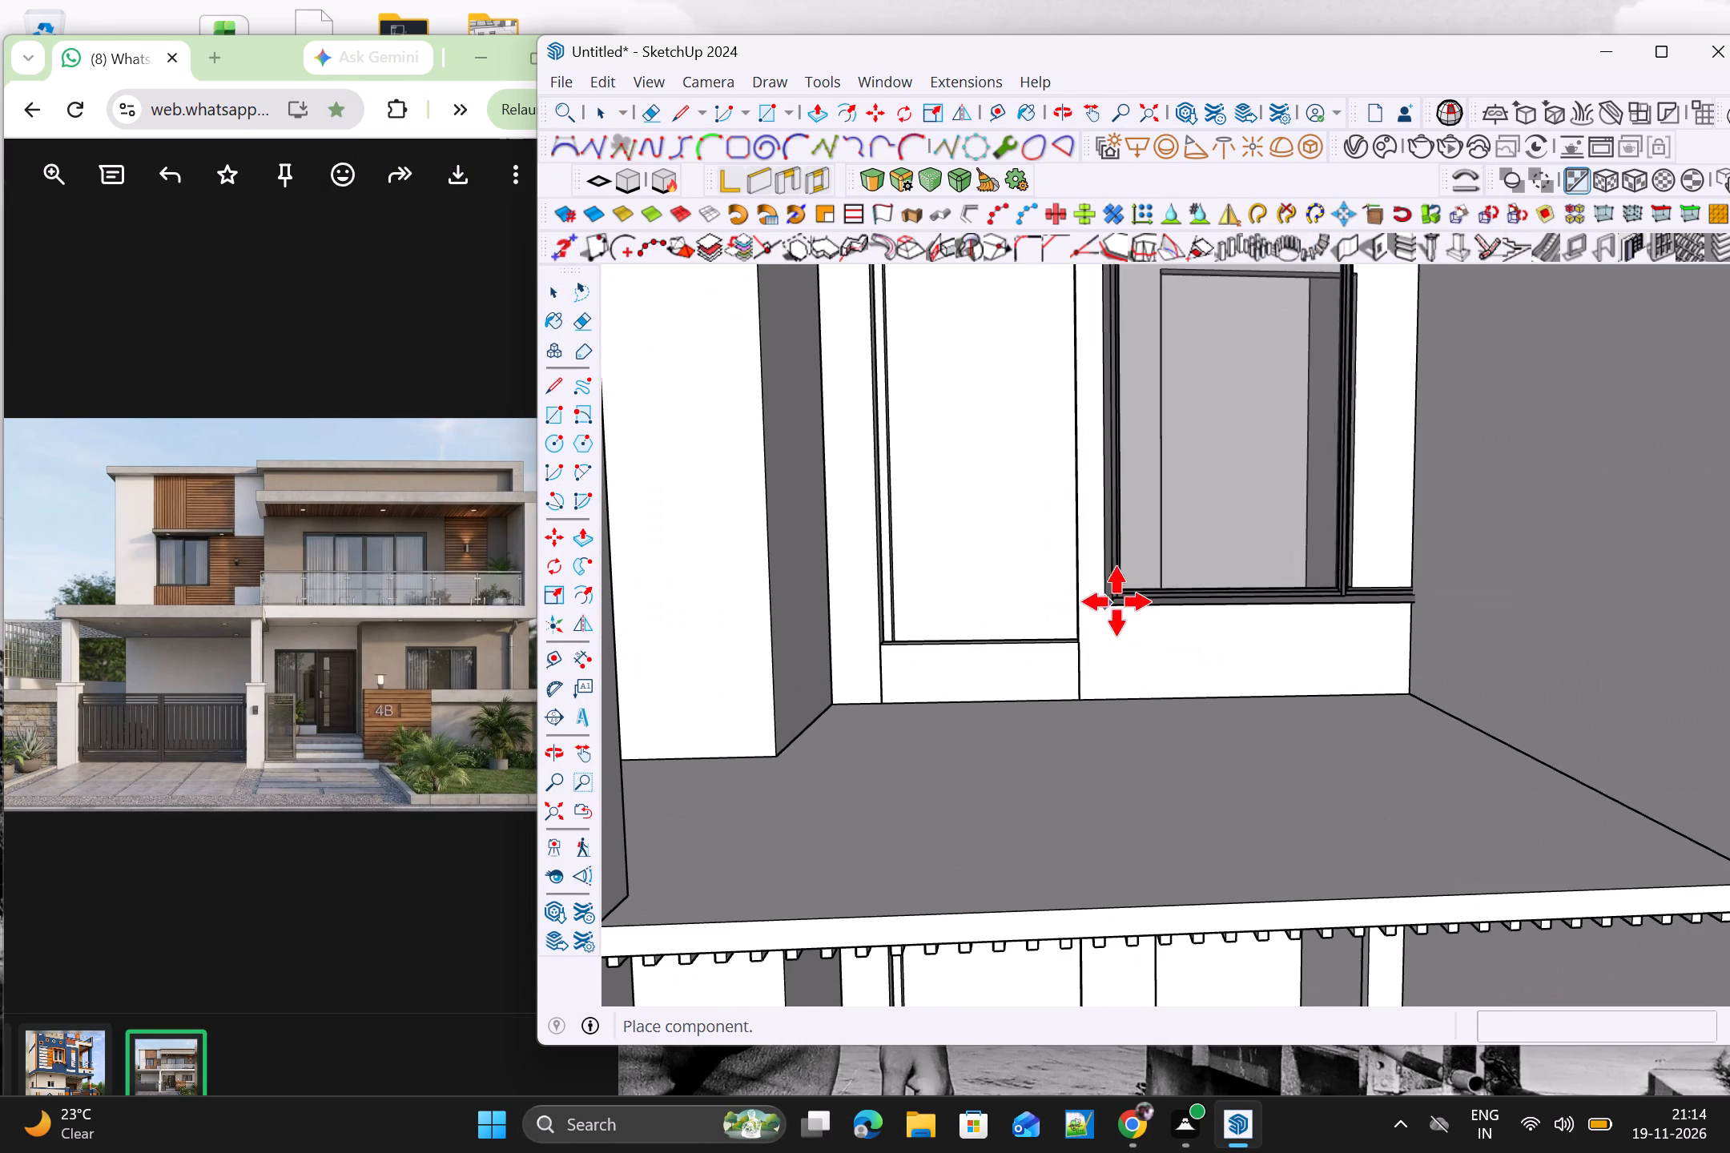
left_click(1165, 591)
scroll(1236, 597, "down", 8)
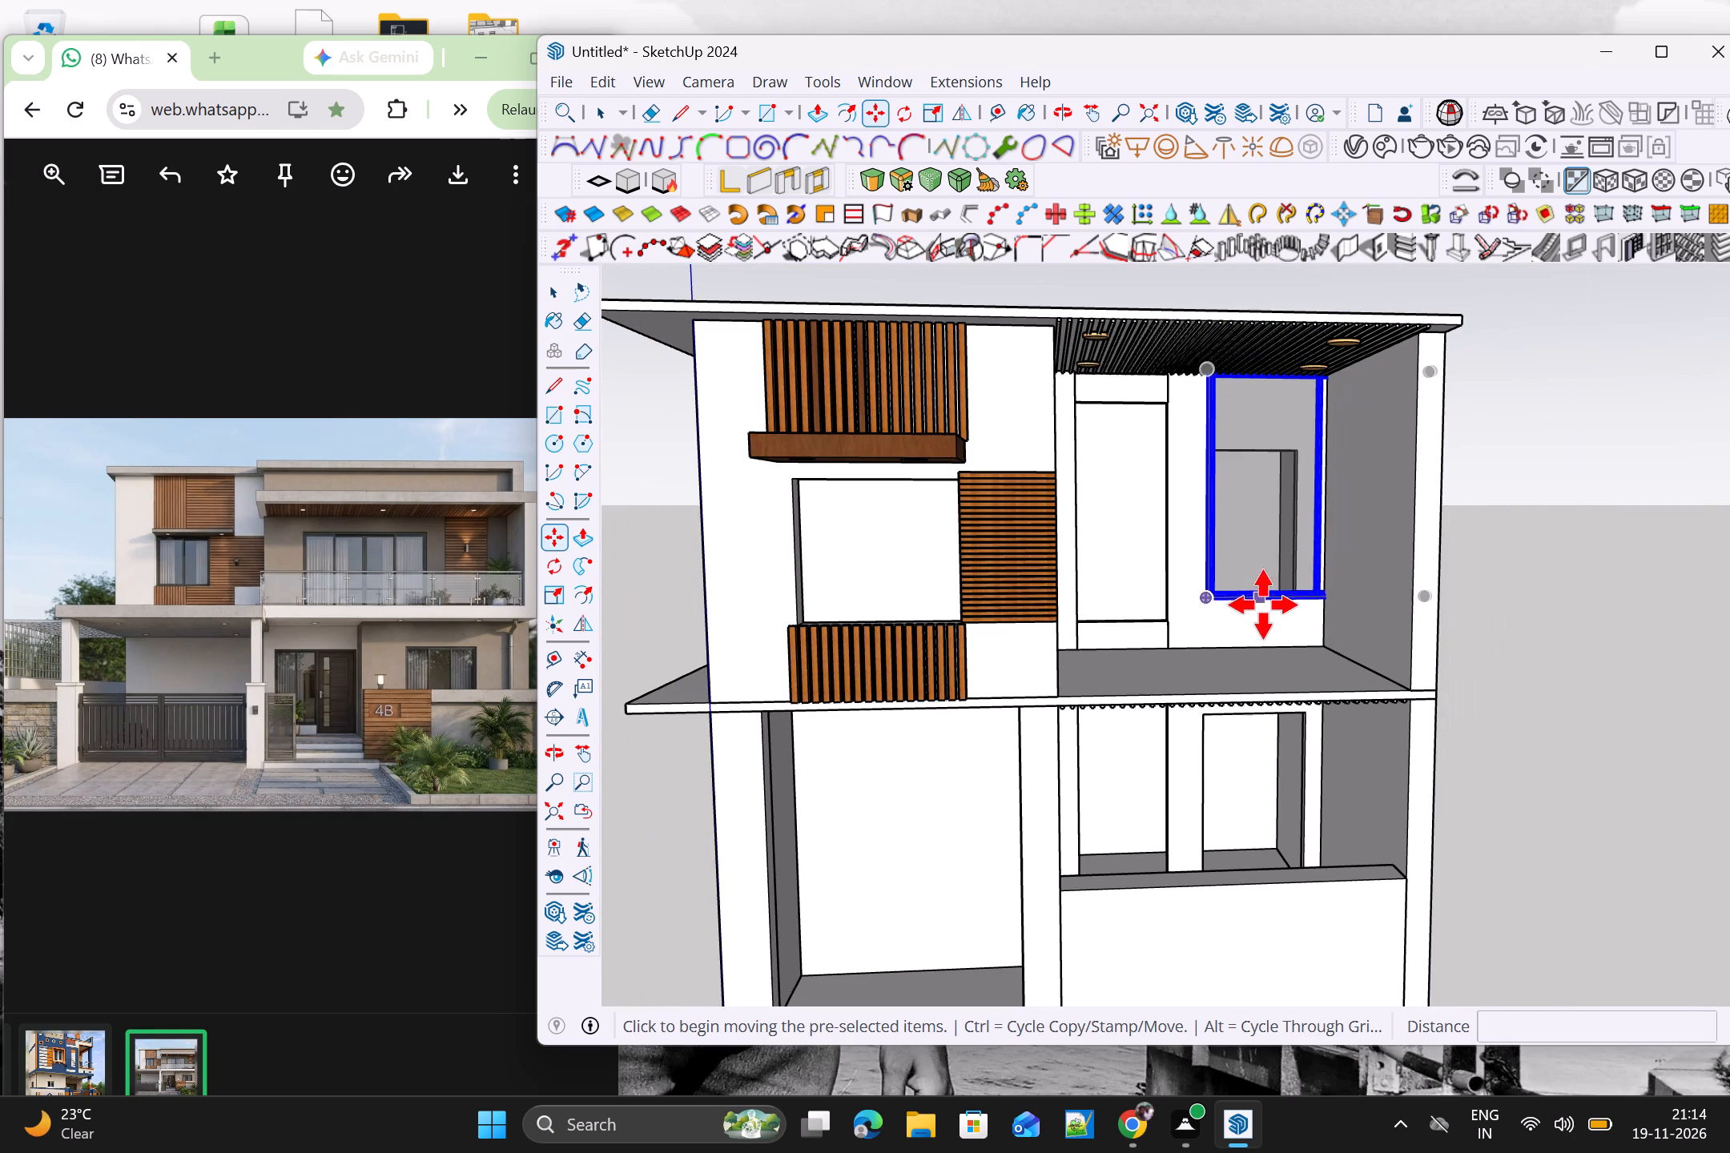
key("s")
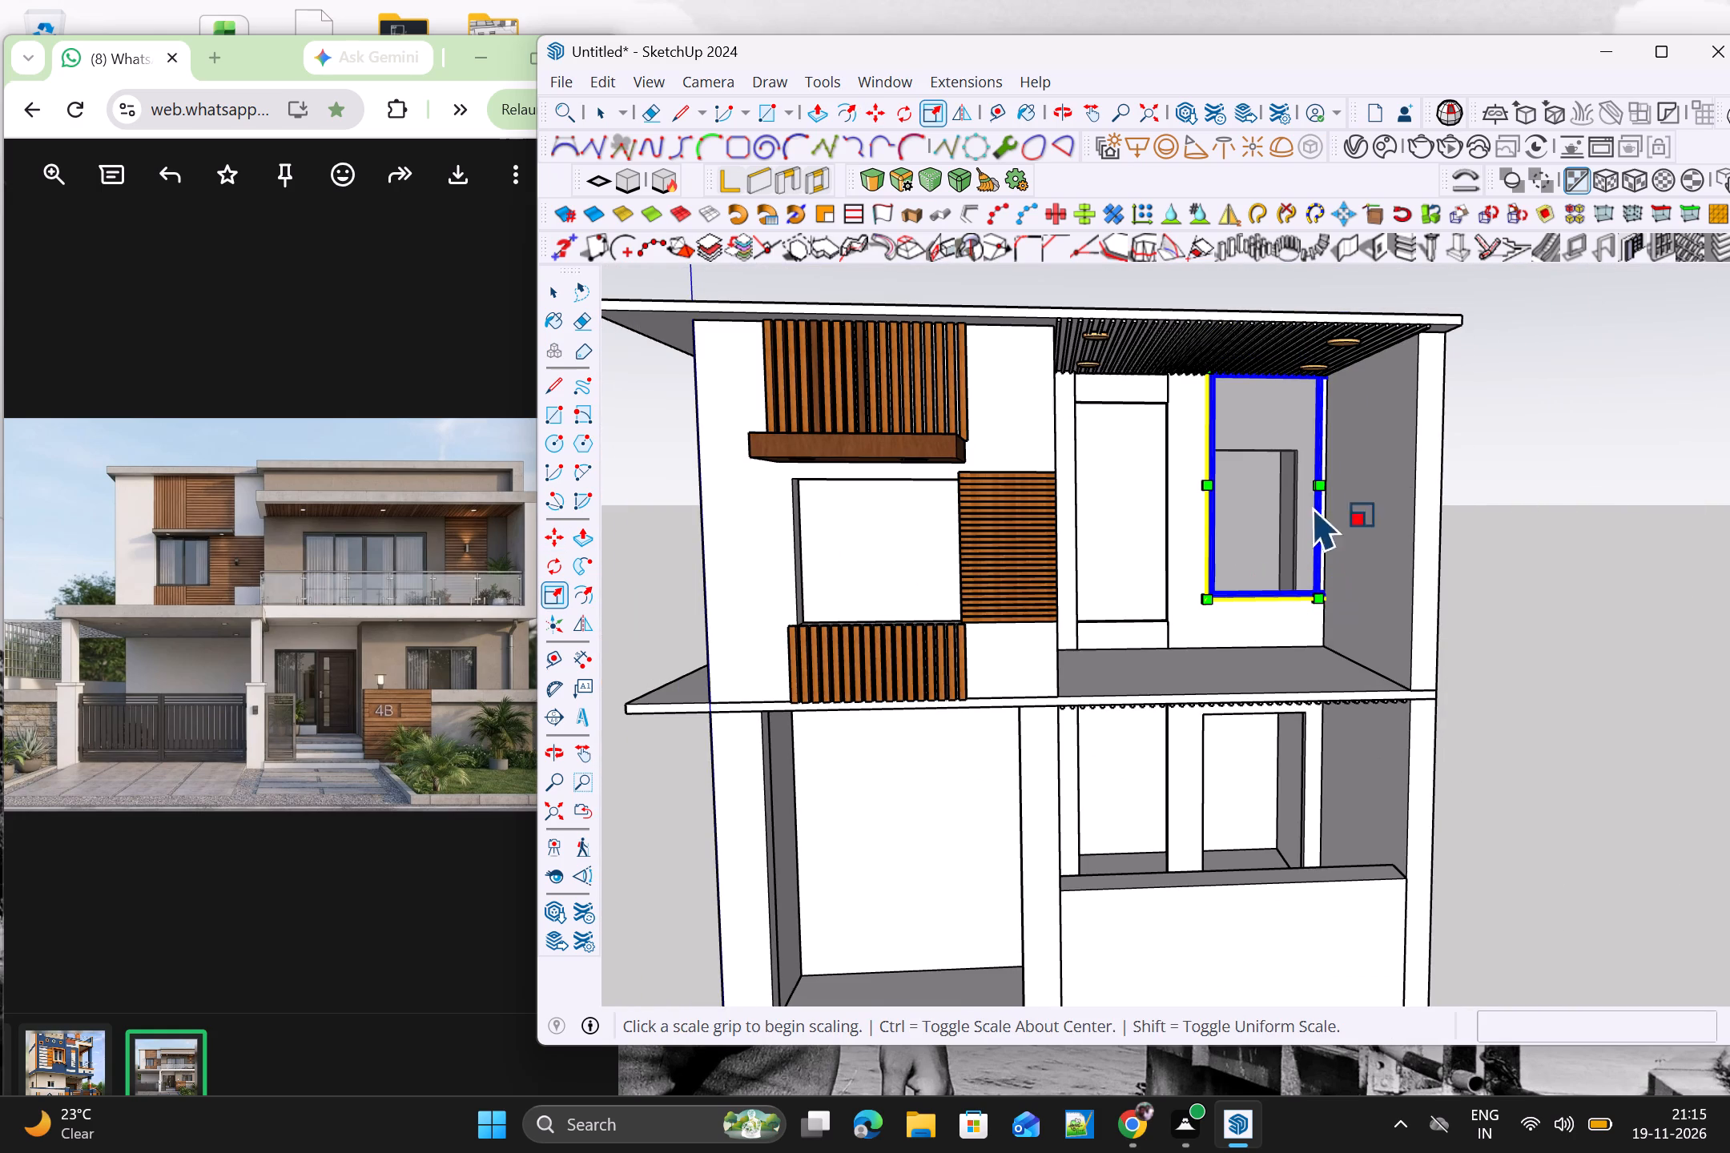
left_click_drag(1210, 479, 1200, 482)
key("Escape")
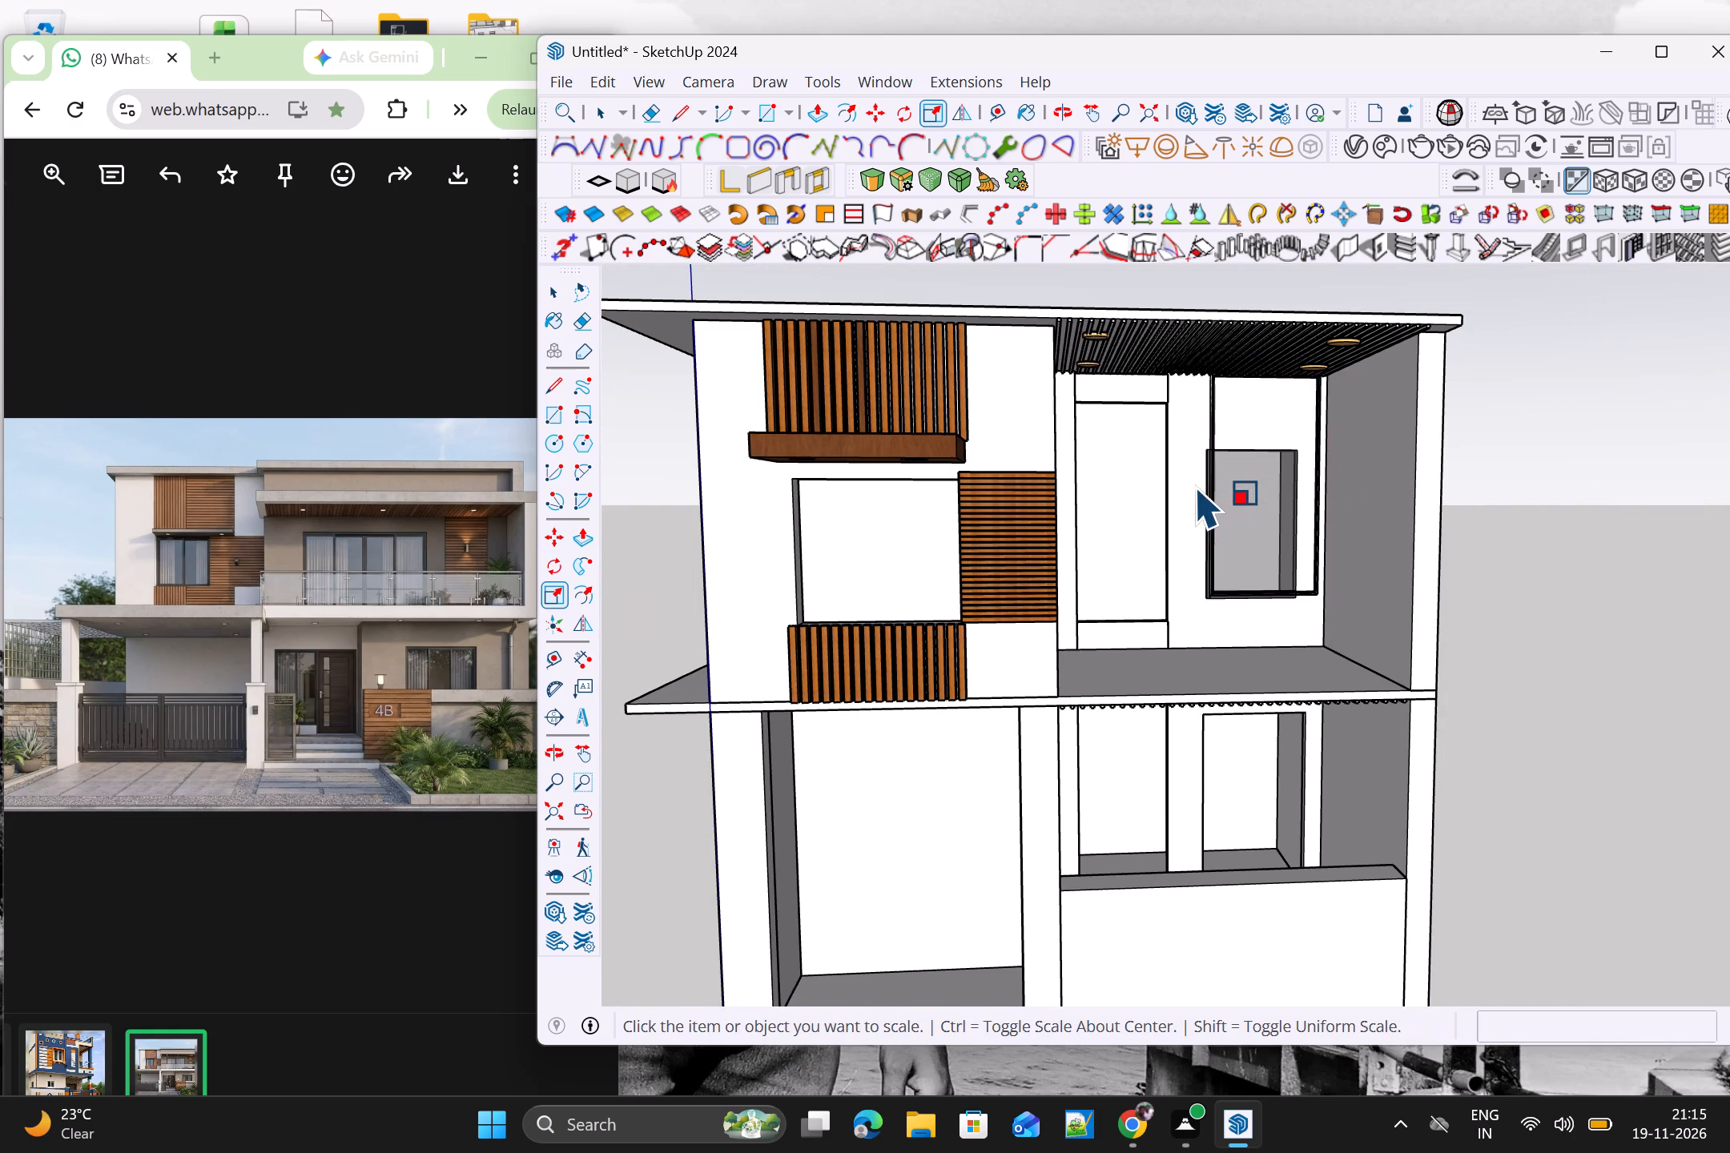
Scale the placed window's width by about 0.40 to fit between the sides of the upper-floor window opening.
middle_click_drag(1459, 505, 1227, 573)
scroll(1547, 502, "up", 6)
middle_click_drag(1551, 488, 1591, 500)
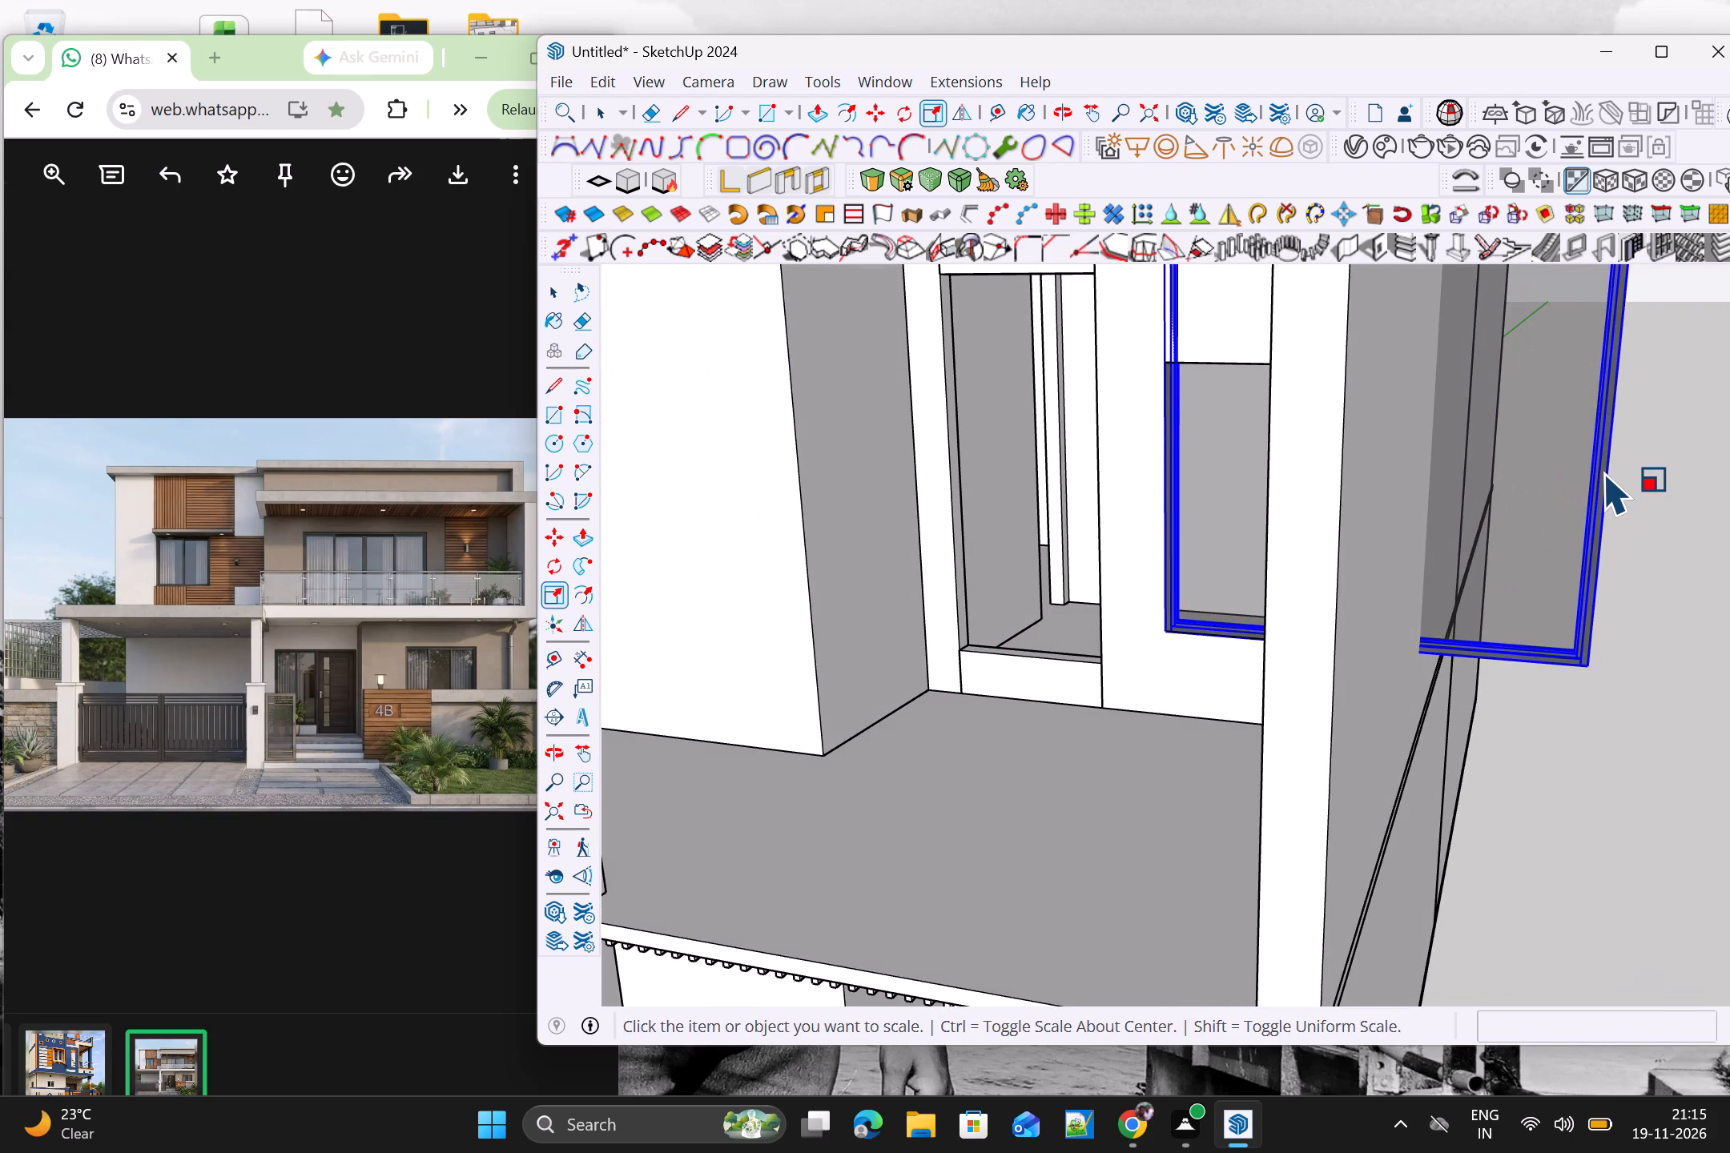
key("s")
left_click(1613, 439)
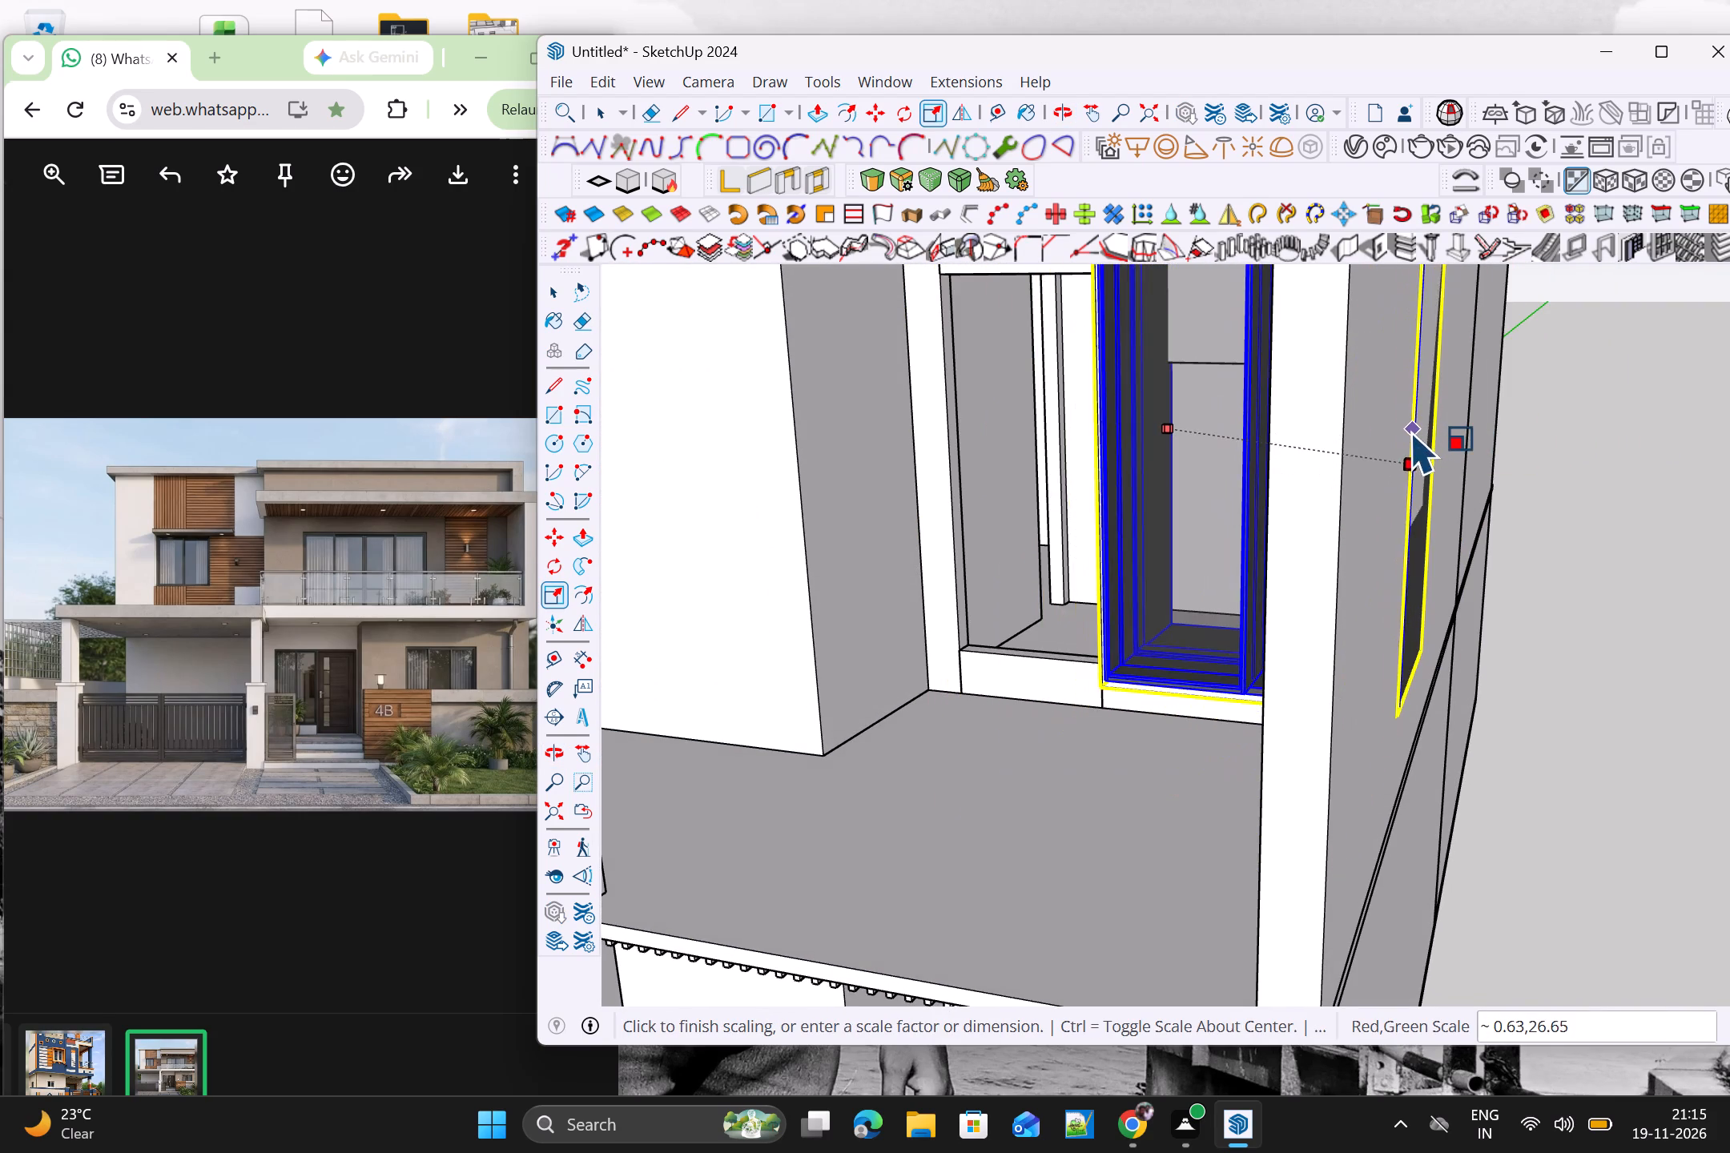
middle_click_drag(1414, 437, 1563, 457)
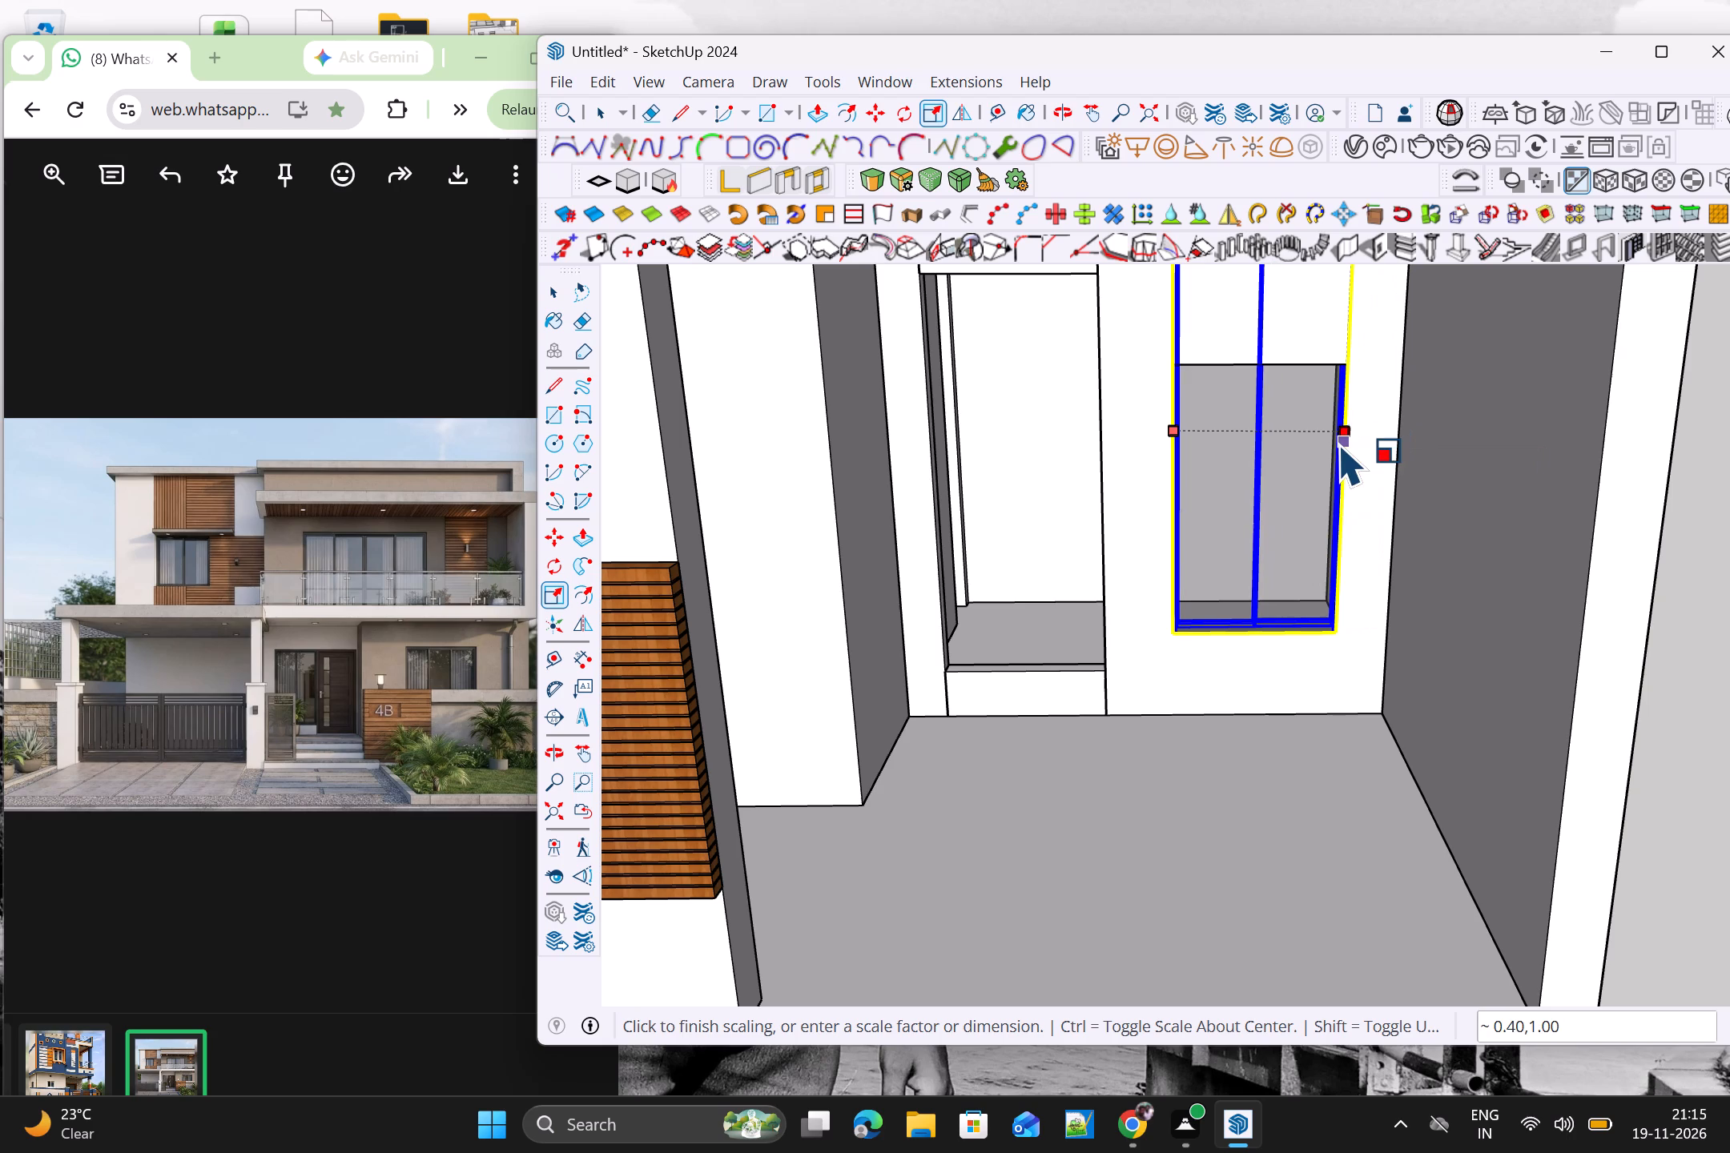
left_click(1343, 463)
scroll(1343, 468, "down", 3)
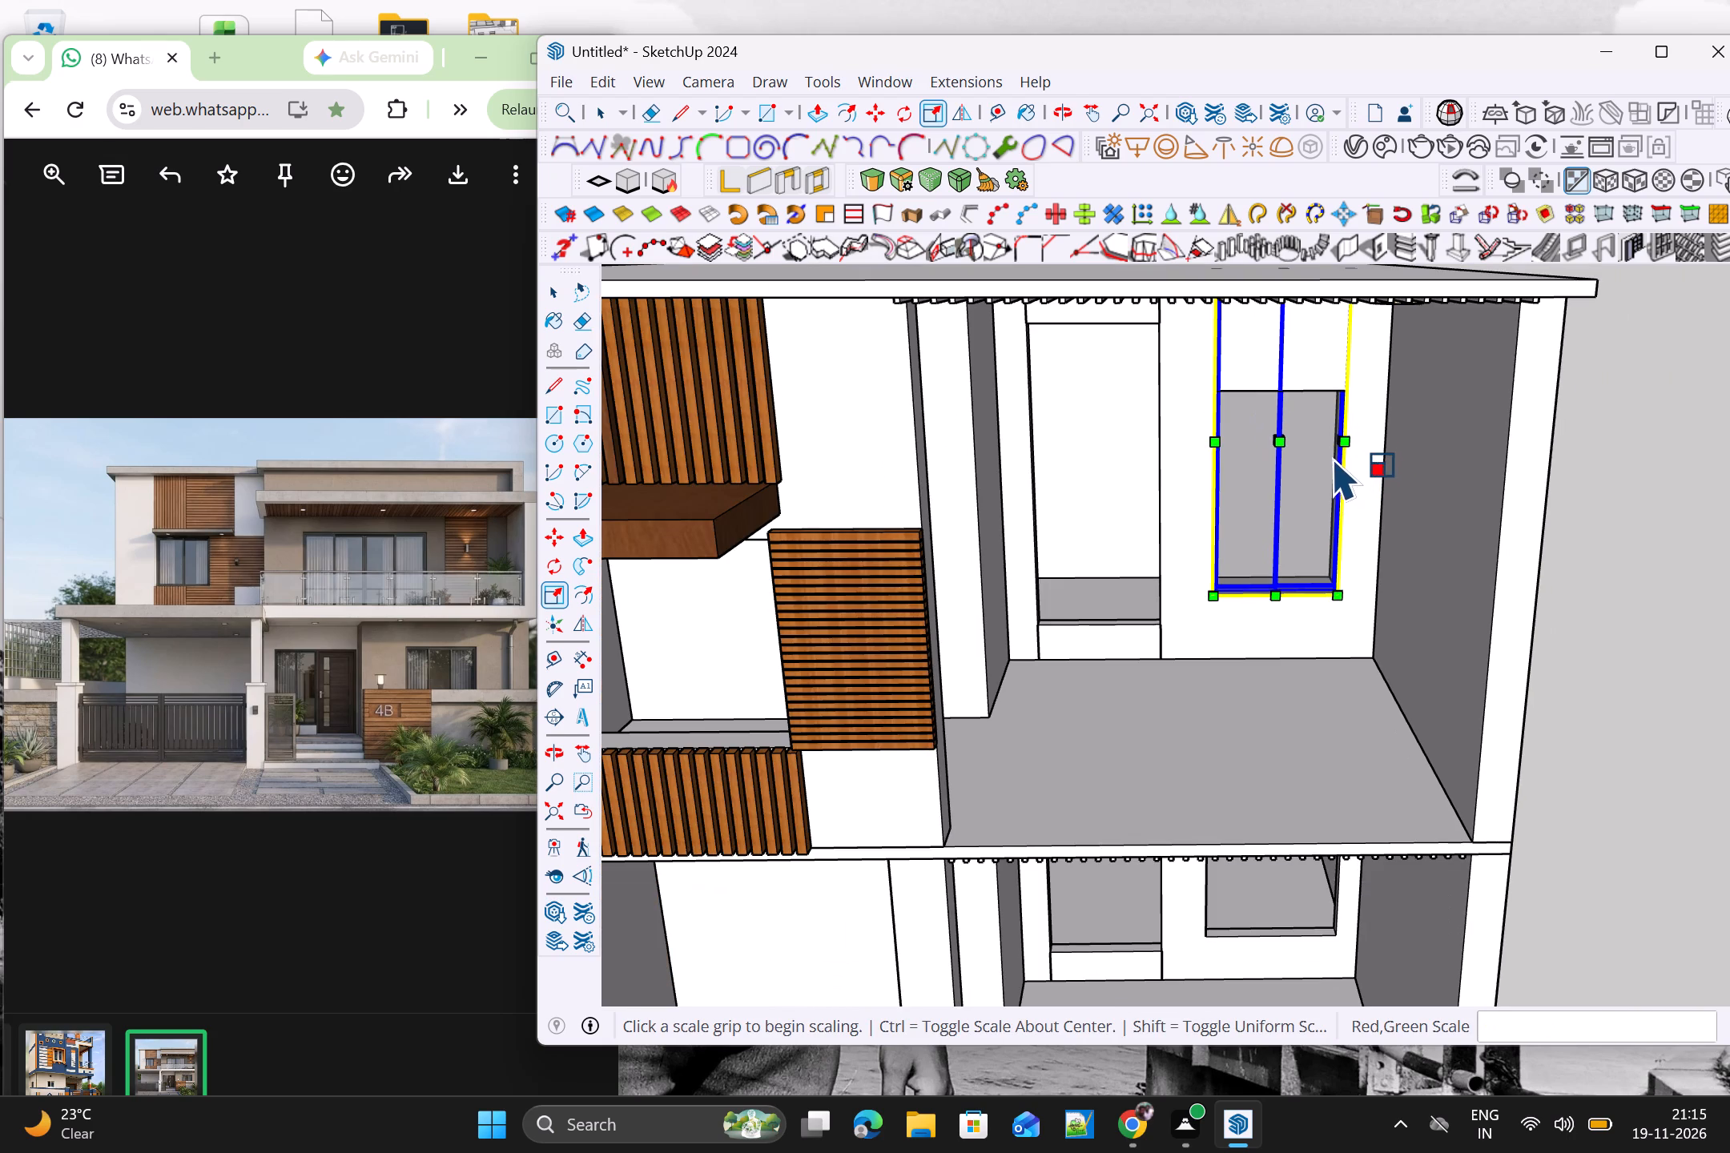
Scale the window's height down from its top edge to meet the head of the upper-floor window opening.
middle_click_drag(1330, 439, 1330, 355)
middle_click_drag(1319, 364, 1330, 442)
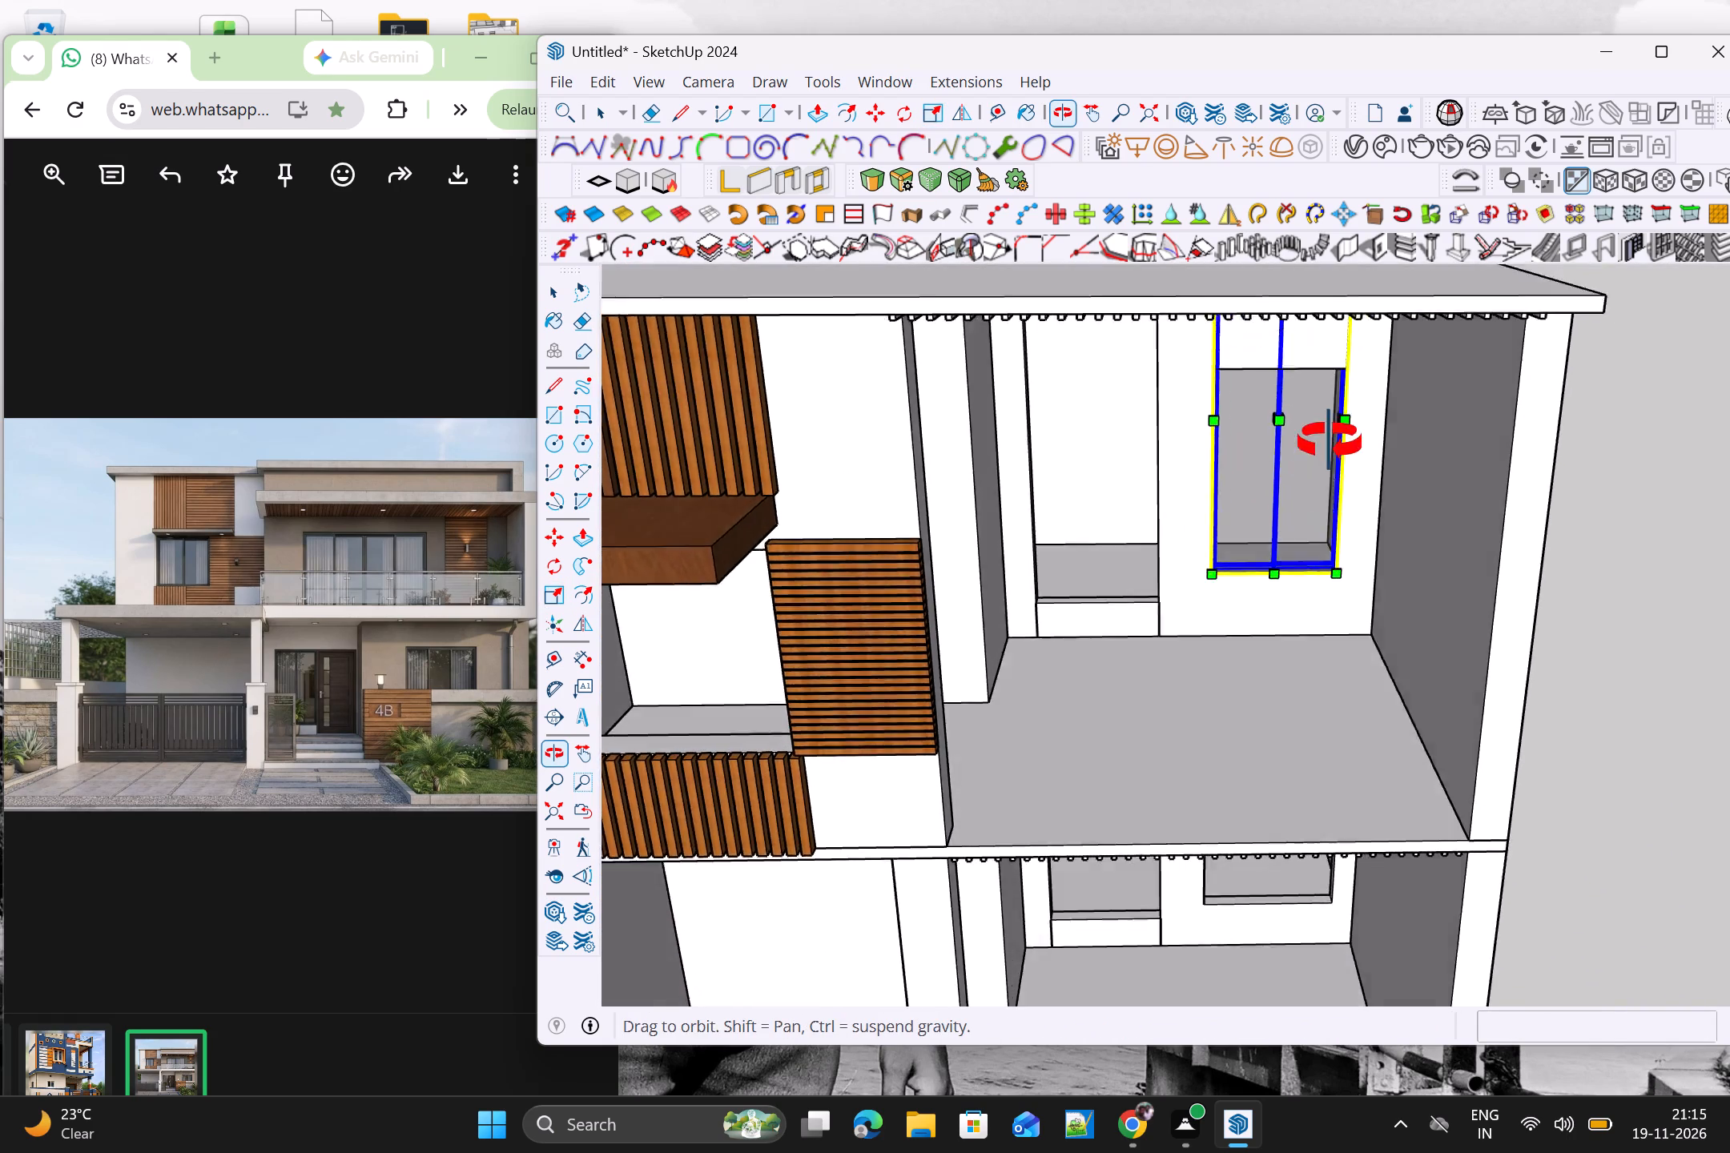
middle_click_drag(1330, 442, 1334, 404)
key("s")
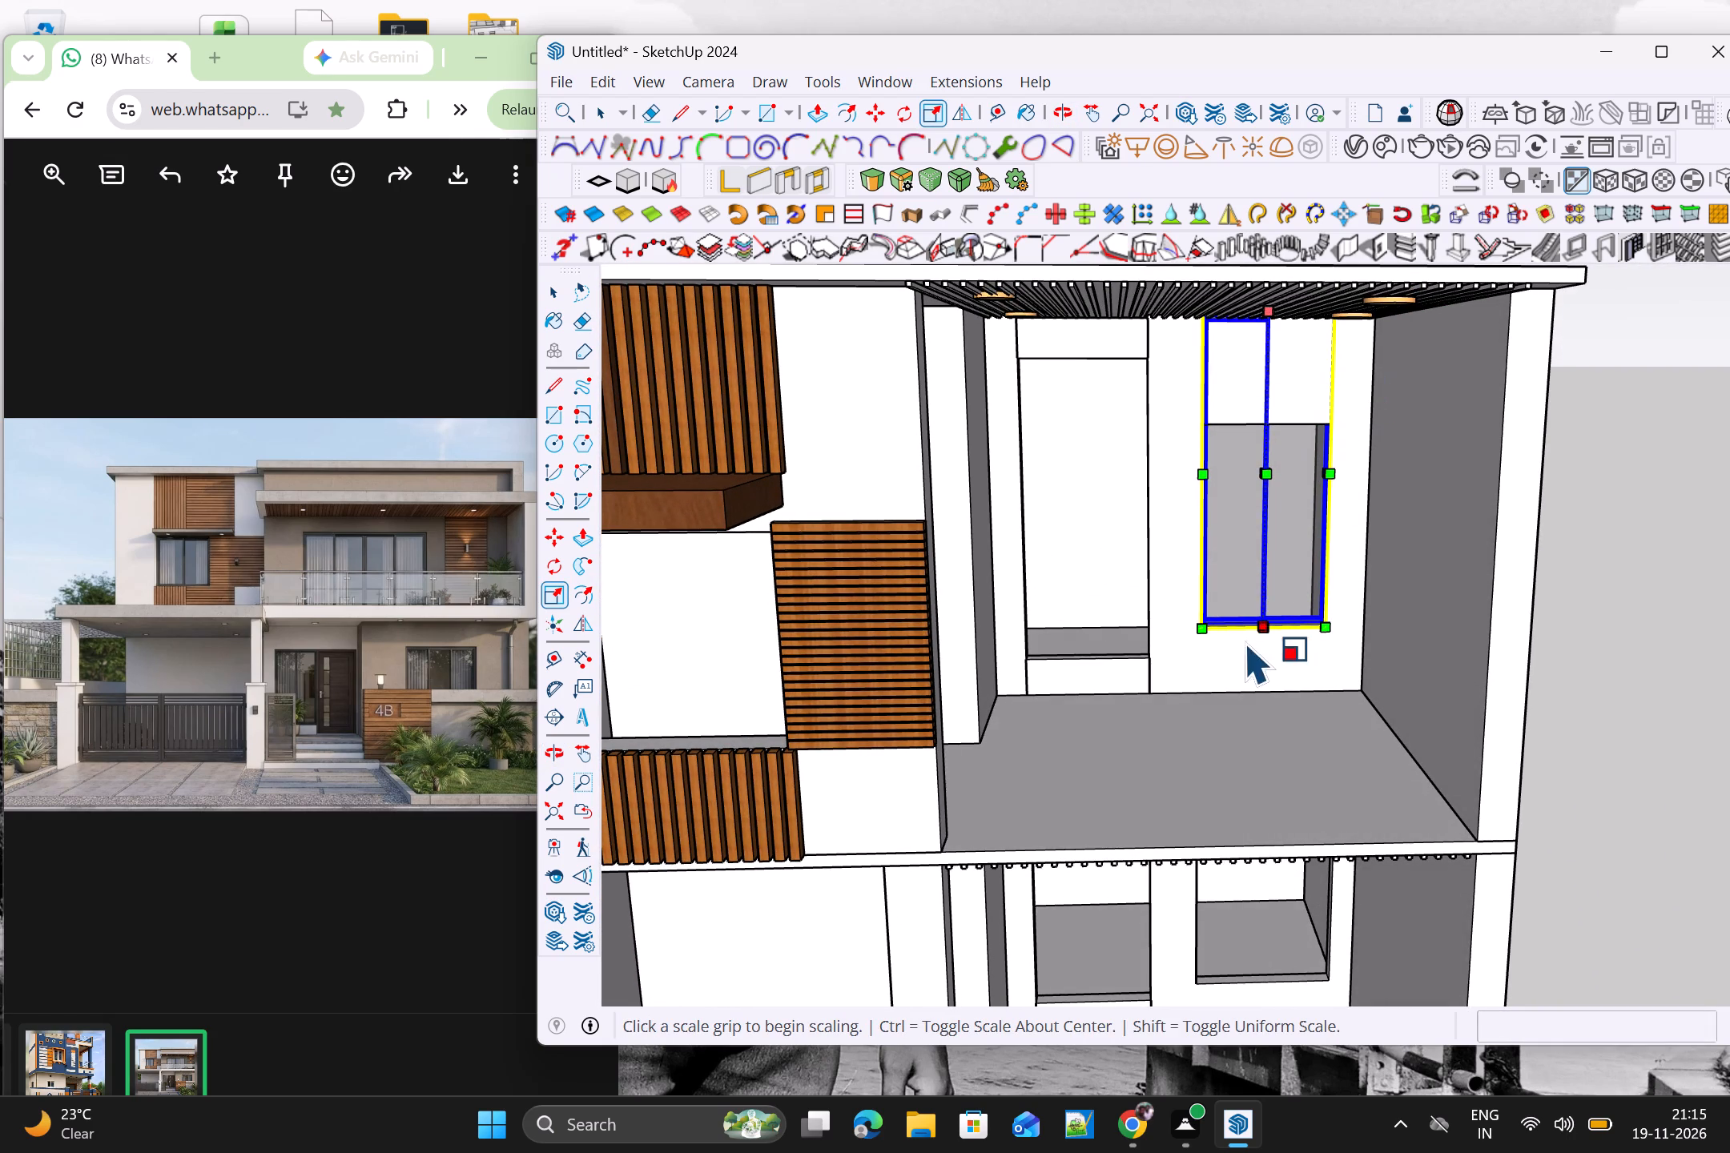
left_click_drag(1268, 319, 1269, 368)
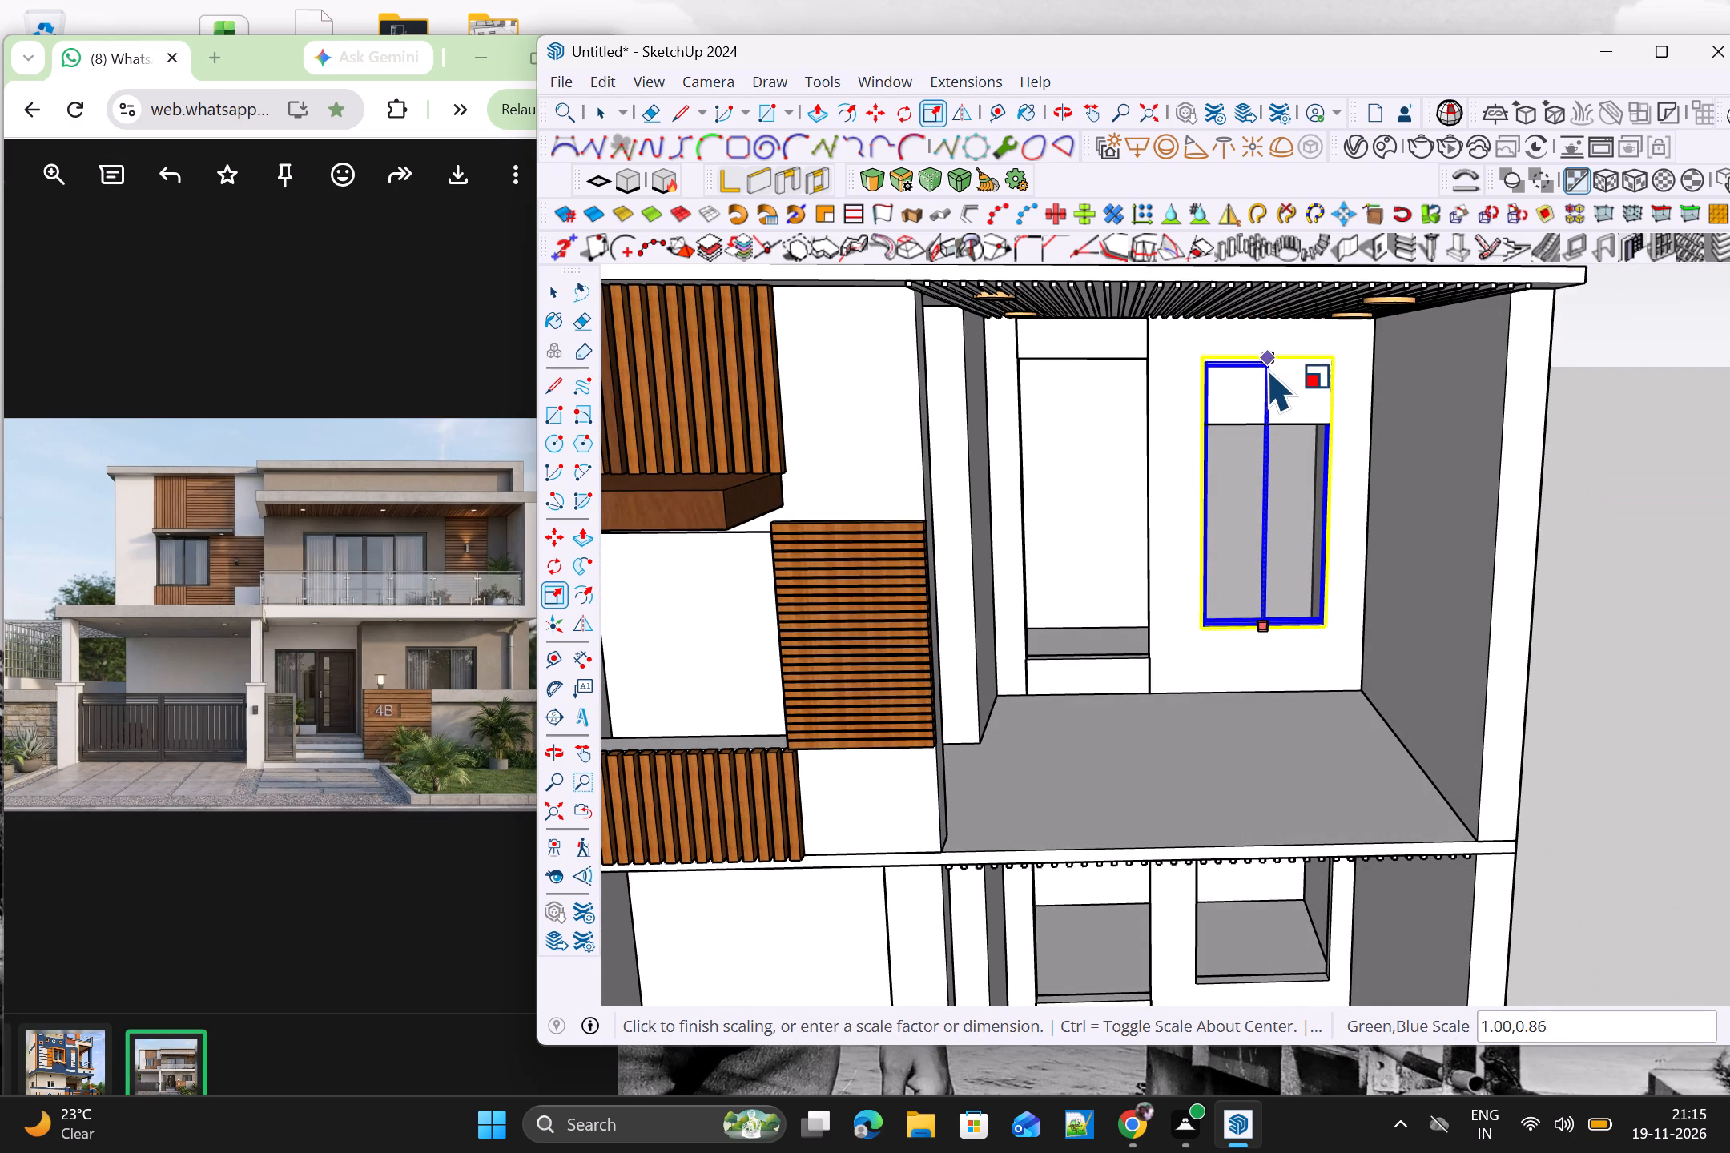
left_click_drag(1269, 368, 1269, 423)
scroll(1269, 424, "up", 5)
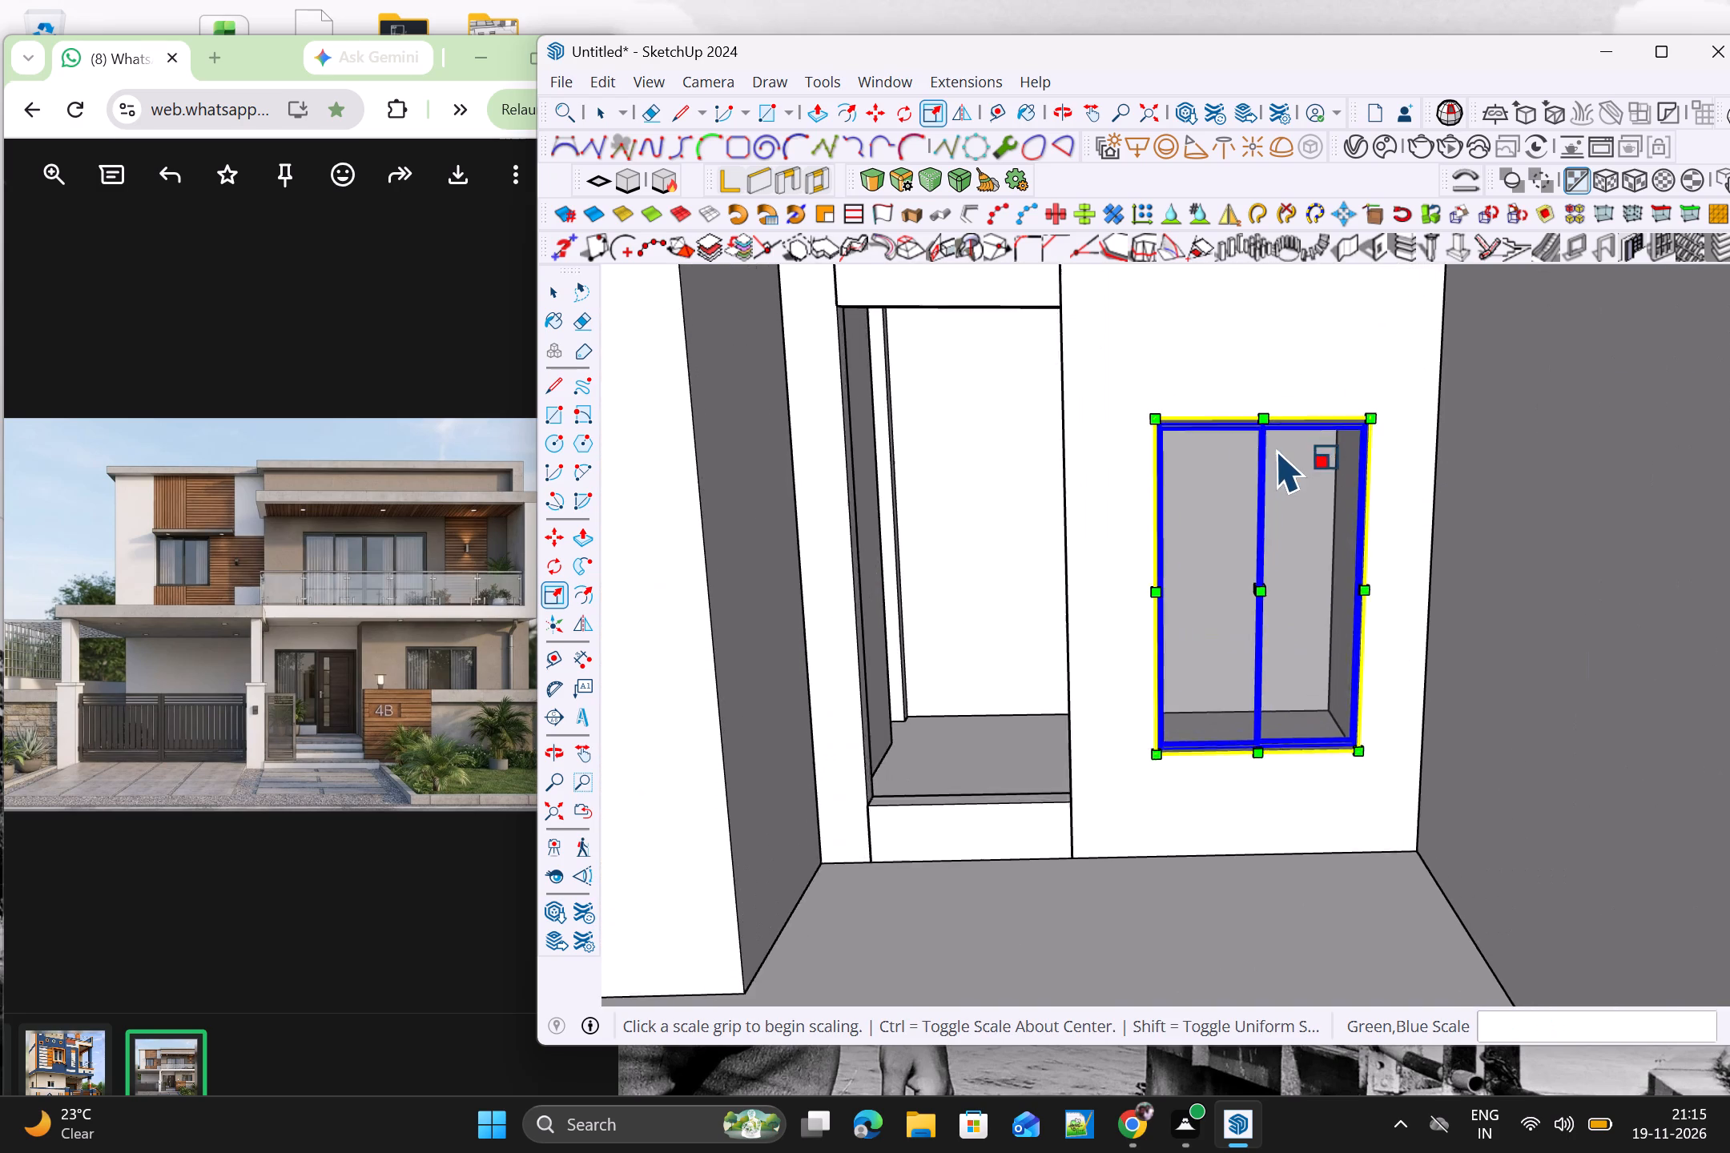
scroll(1277, 448, "up", 1)
middle_click_drag(1292, 500, 1272, 501)
key("space")
scroll(1223, 530, "down", 2)
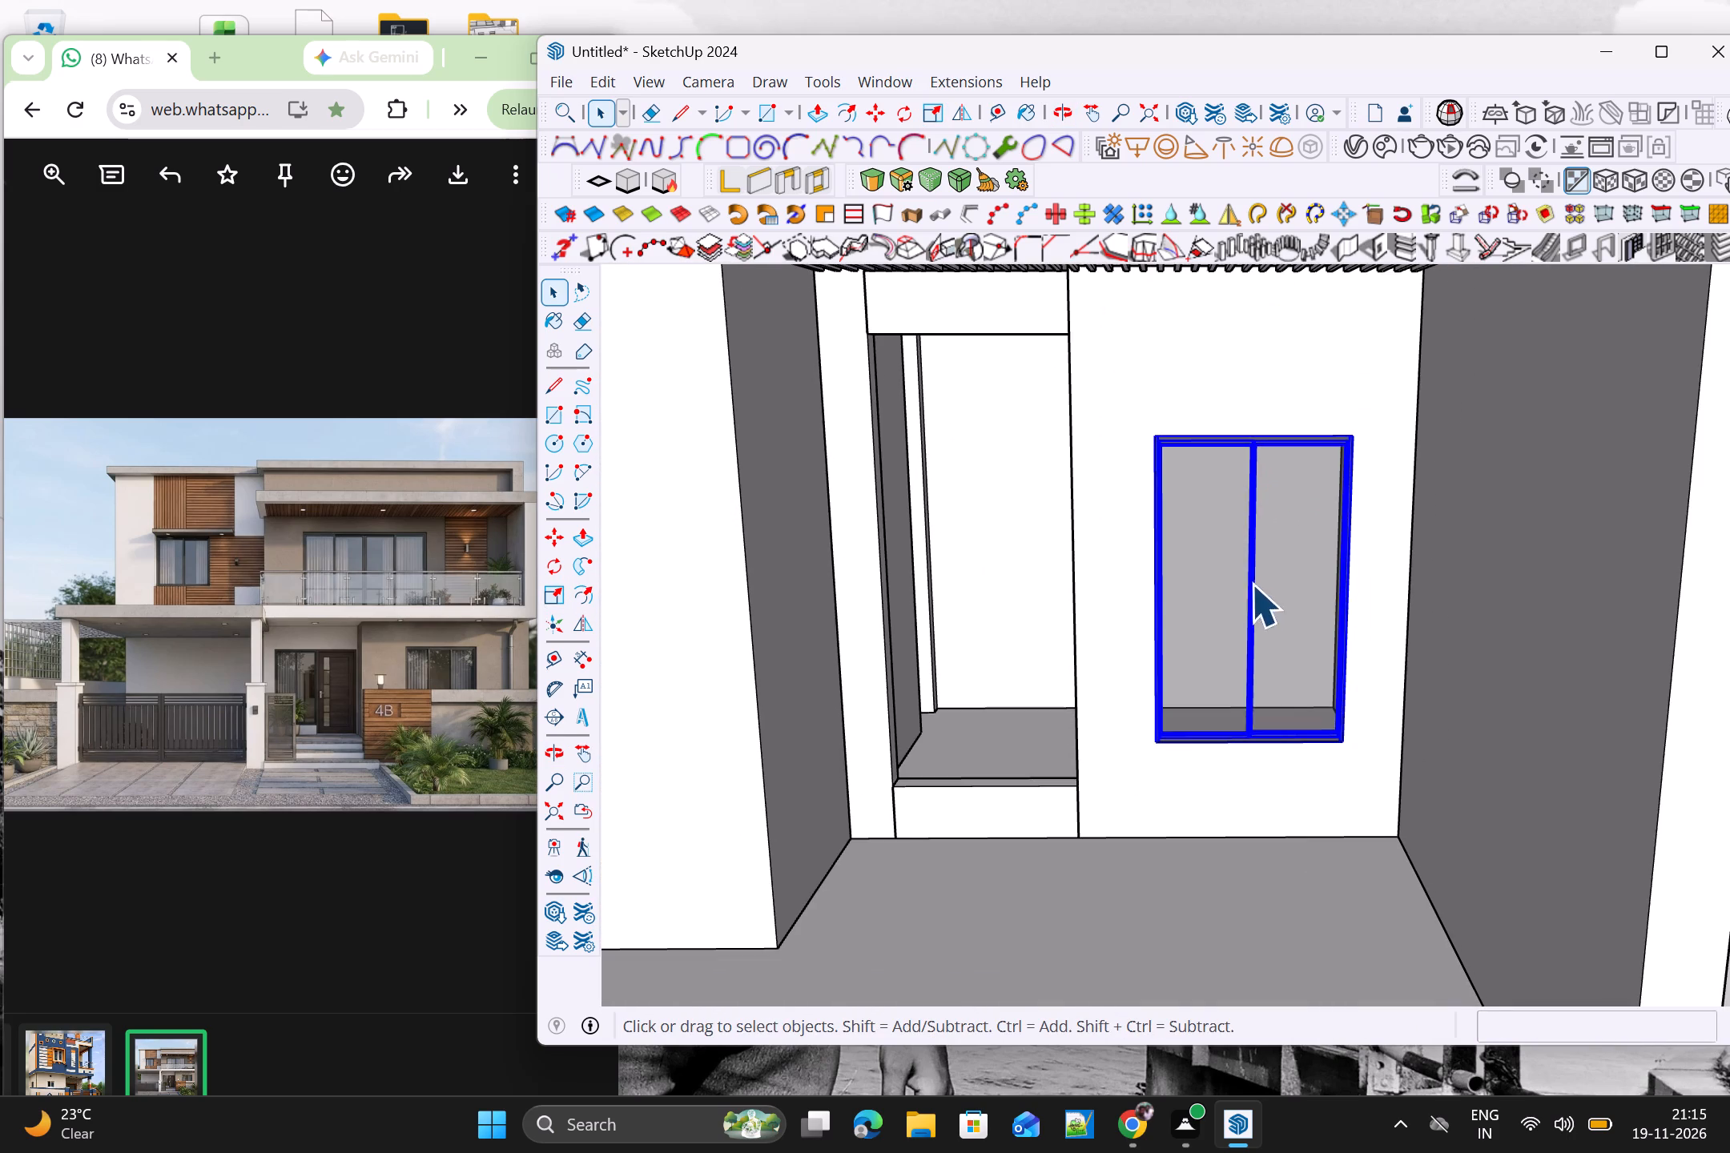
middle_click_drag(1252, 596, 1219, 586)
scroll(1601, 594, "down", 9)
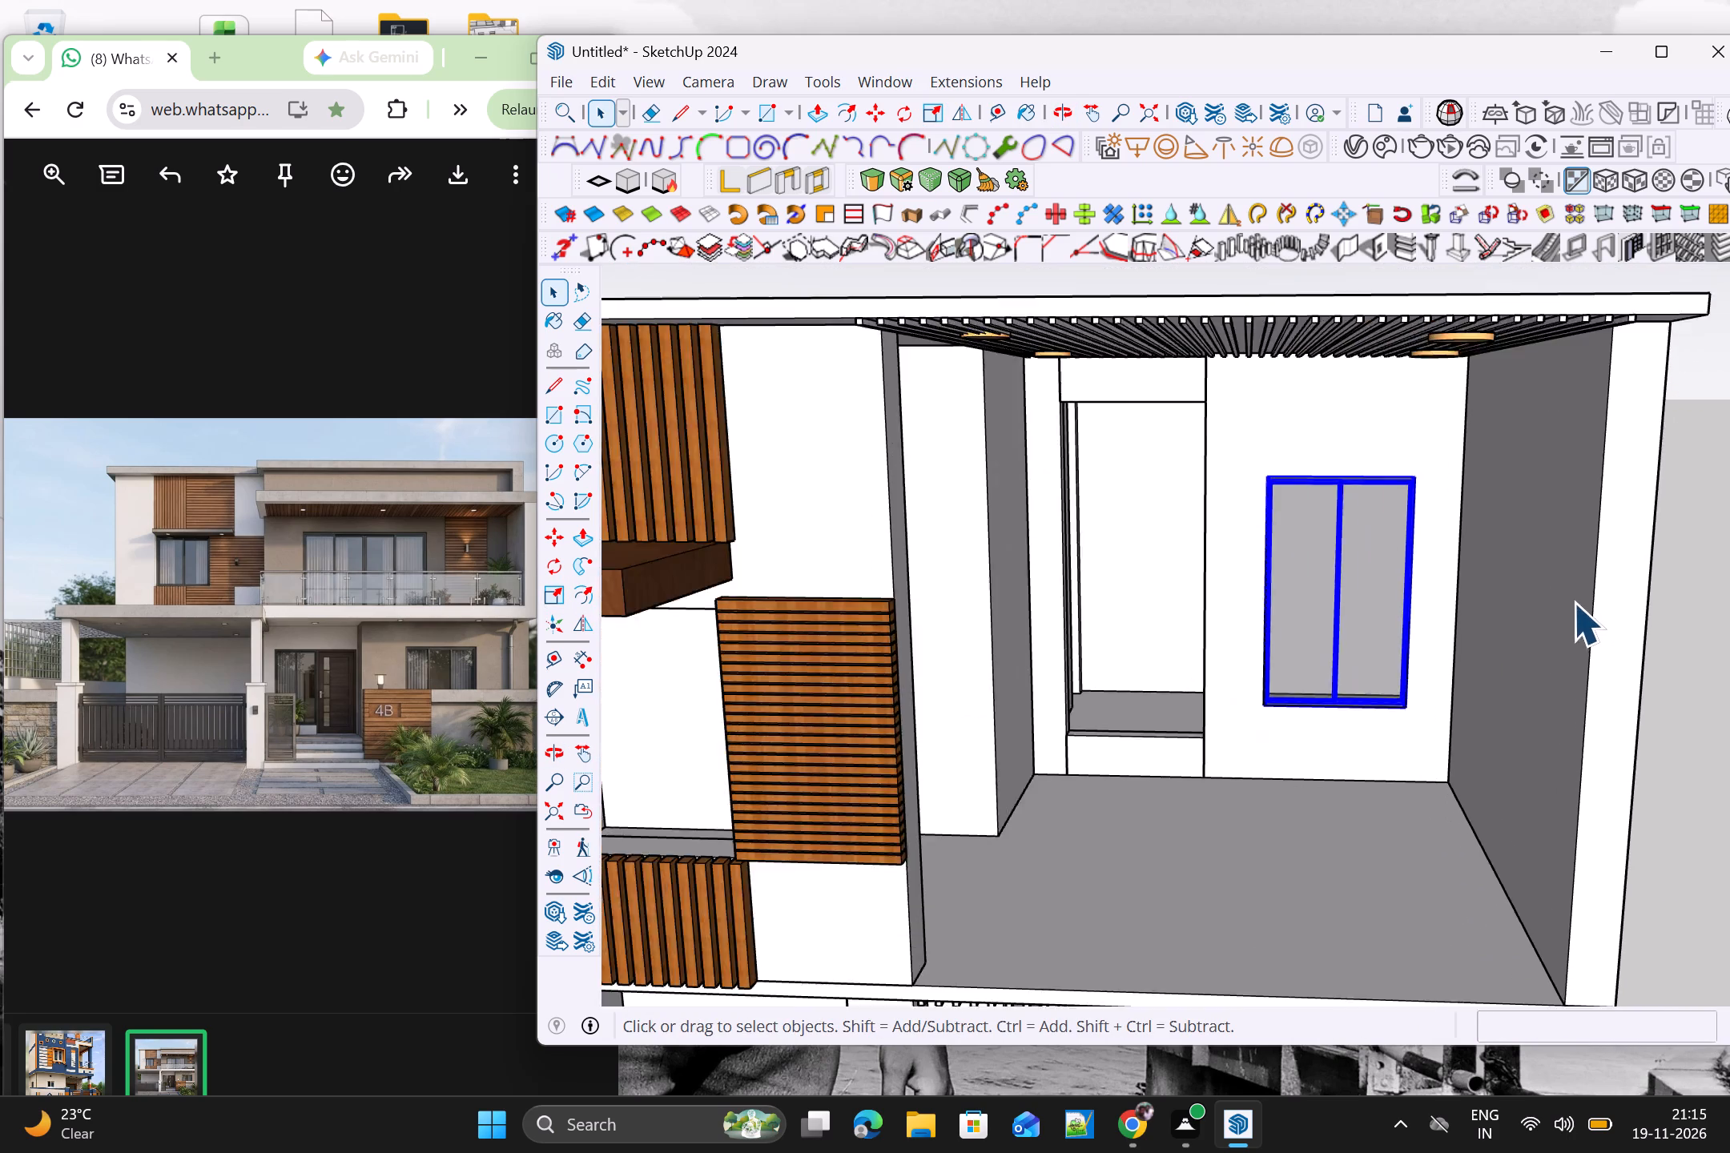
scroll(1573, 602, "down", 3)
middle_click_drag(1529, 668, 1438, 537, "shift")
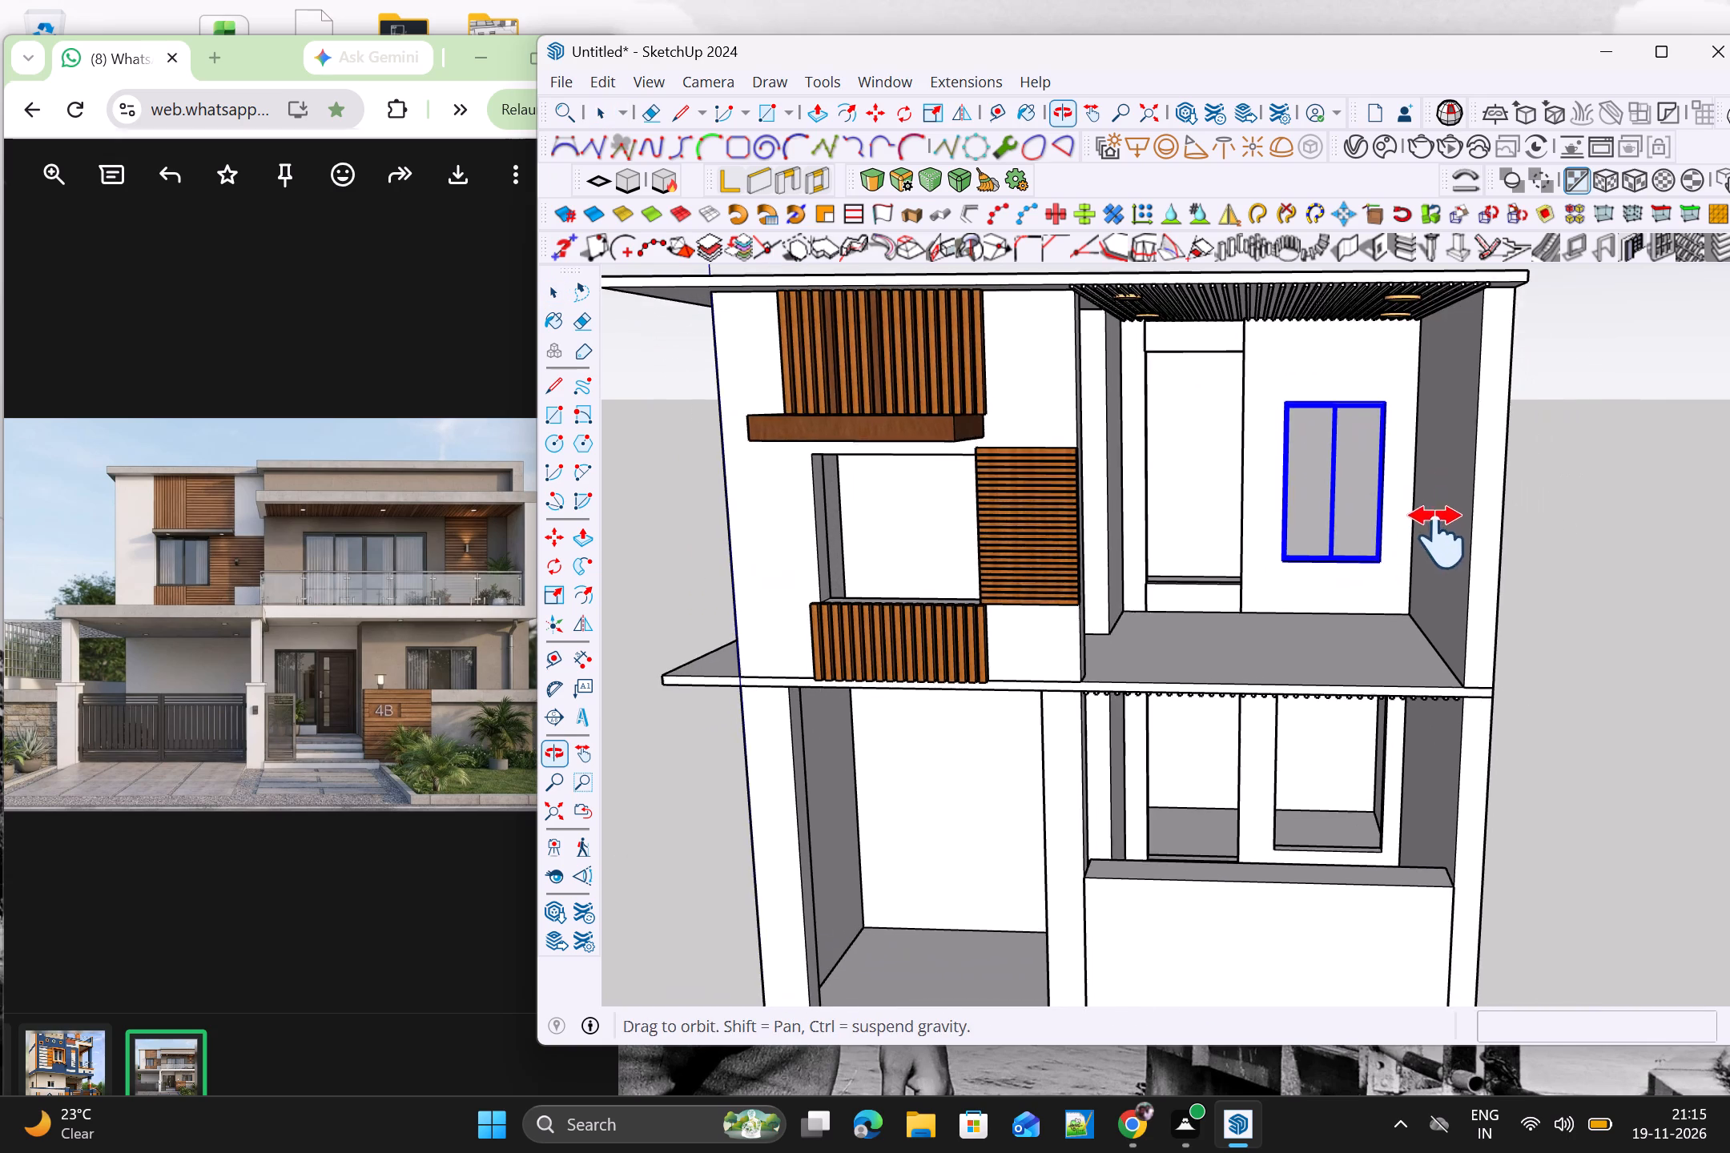
Copy the upper-floor balcony window straight down to the lower corner of the ground-floor window opening.
middle_click_drag(1438, 537, 1436, 534, "shift")
scroll(1411, 568, "up", 2)
key("m")
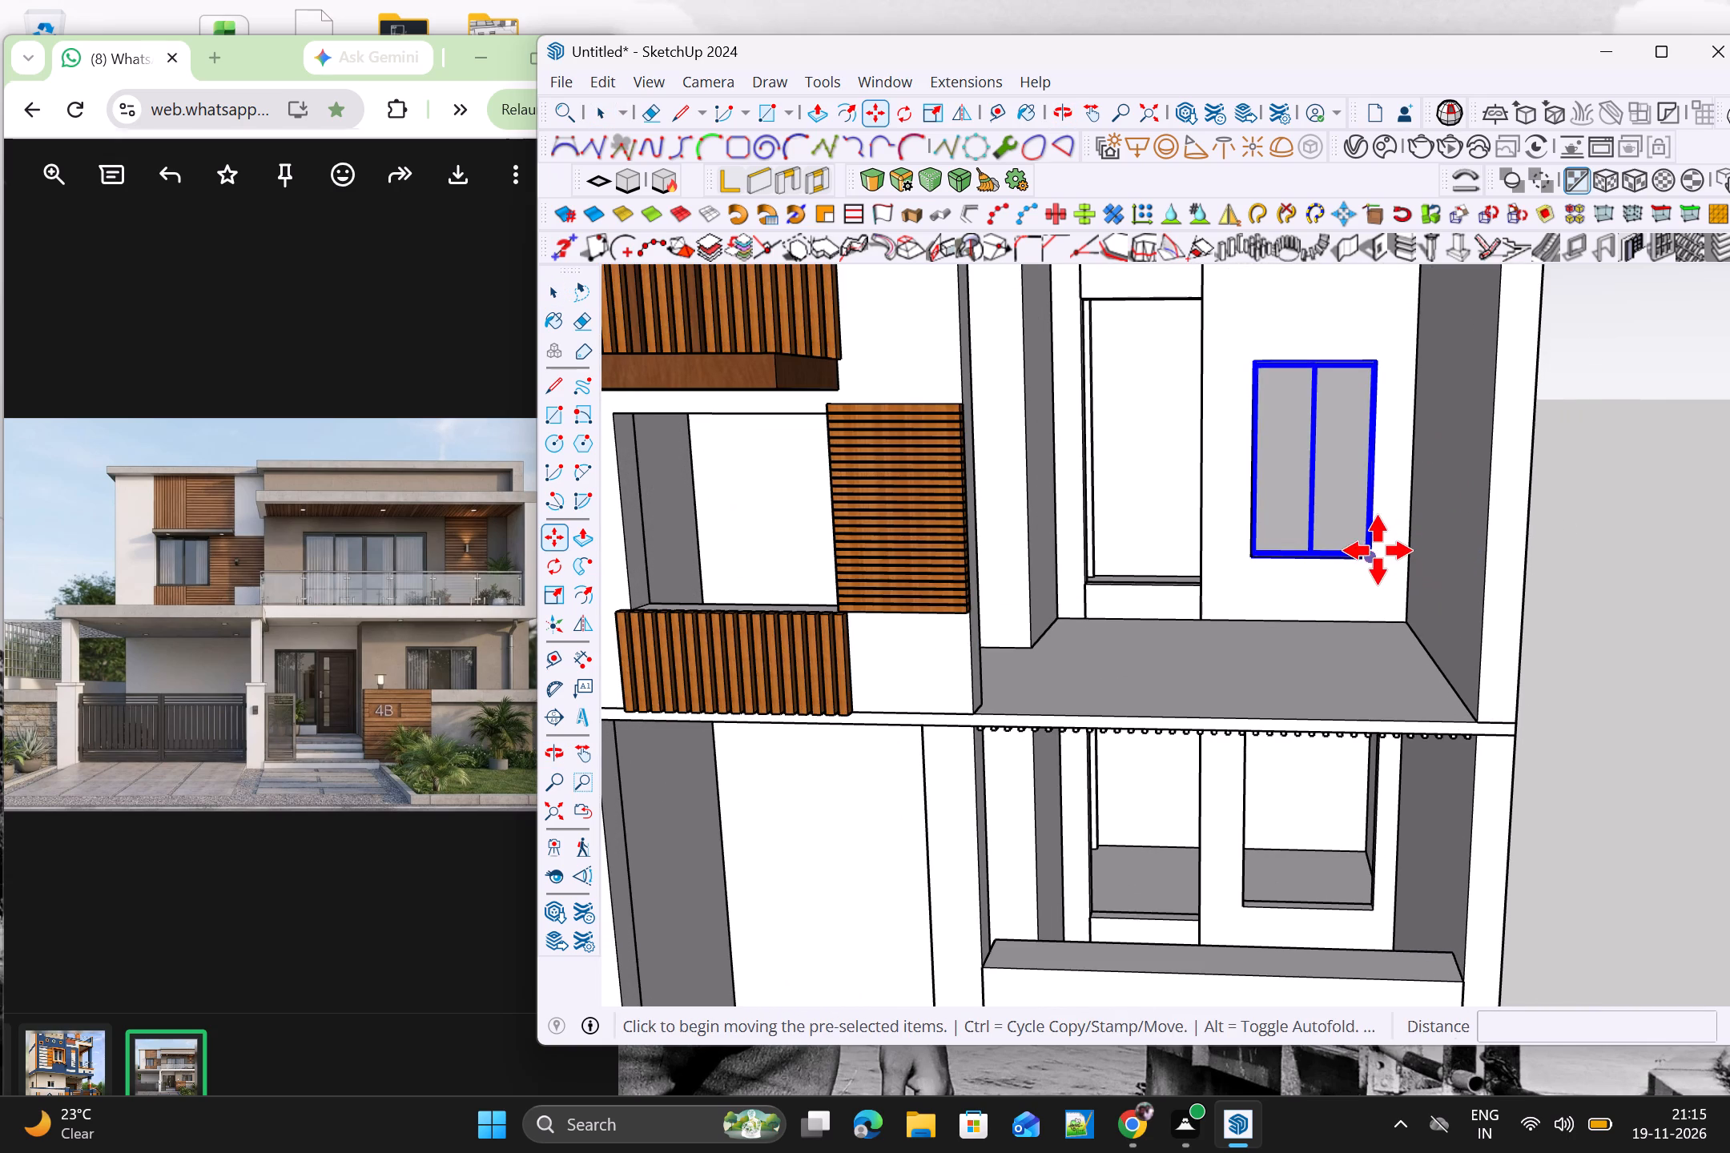
left_click(1378, 552)
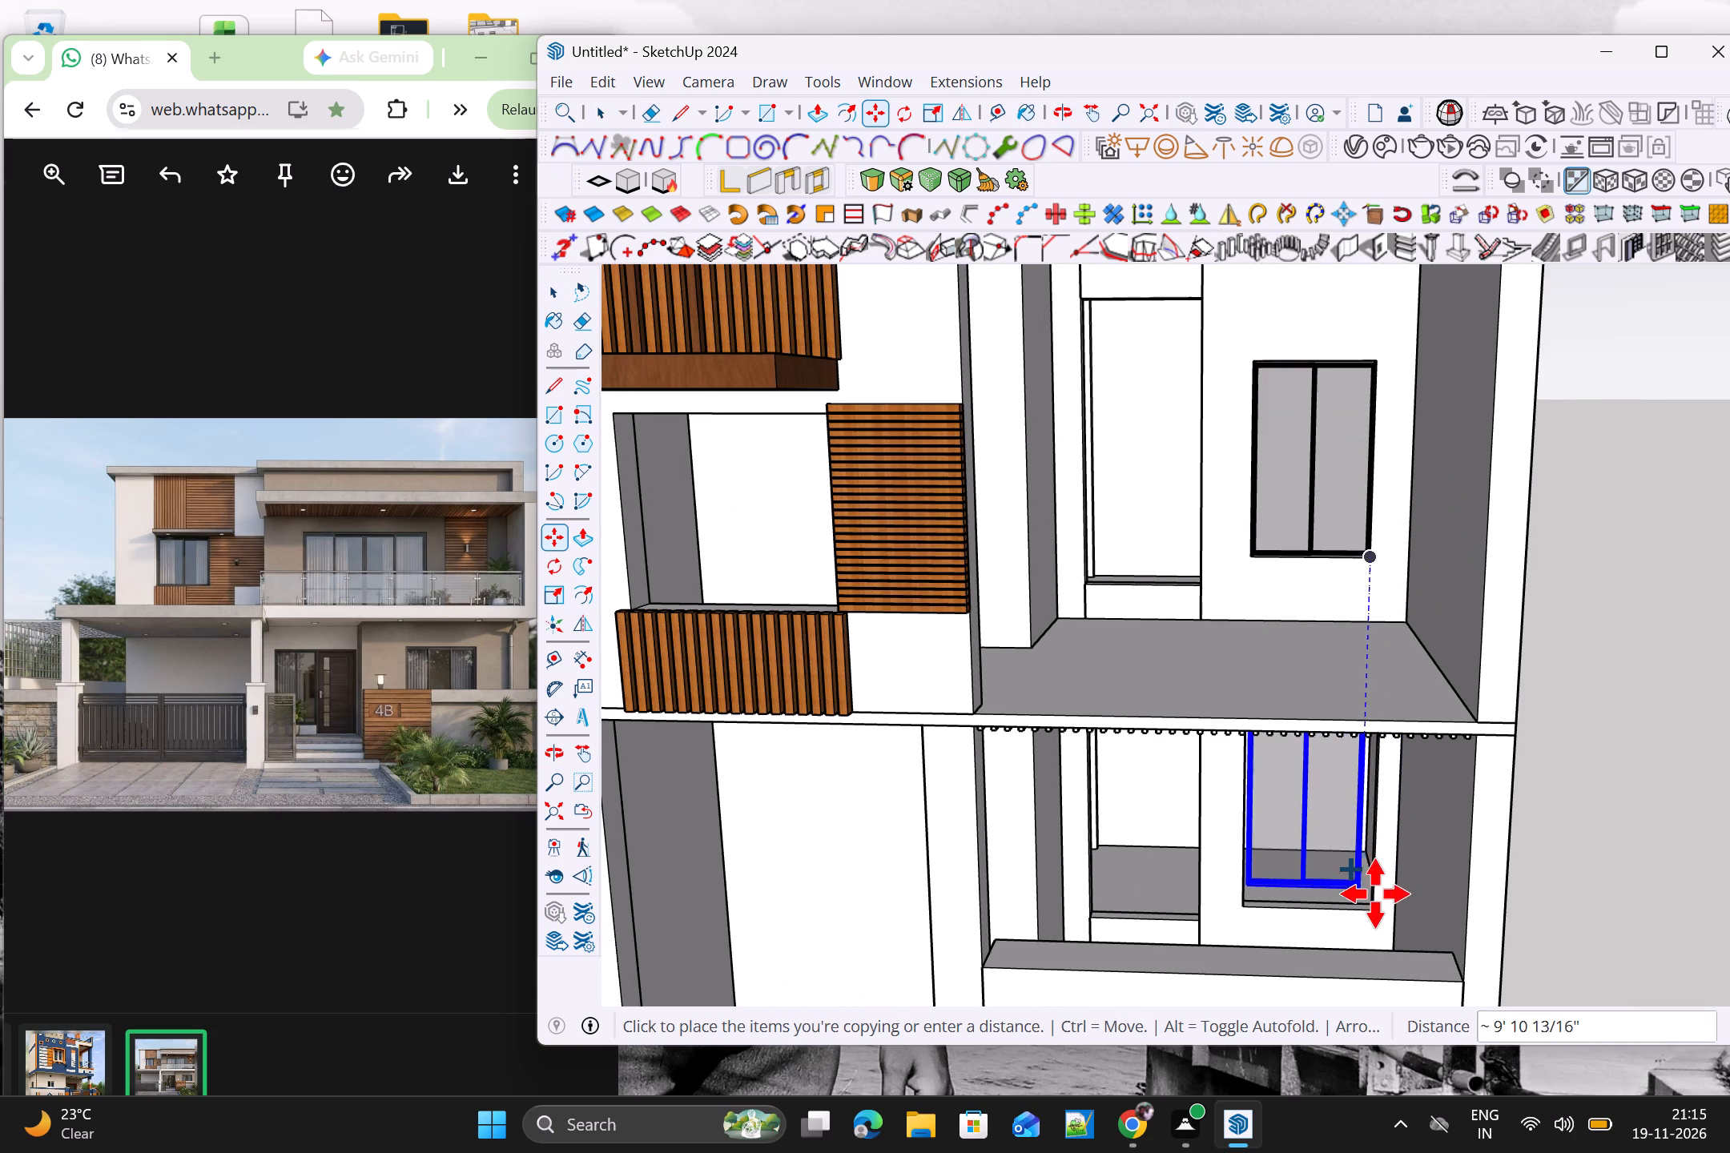
scroll(1367, 914, "up", 3)
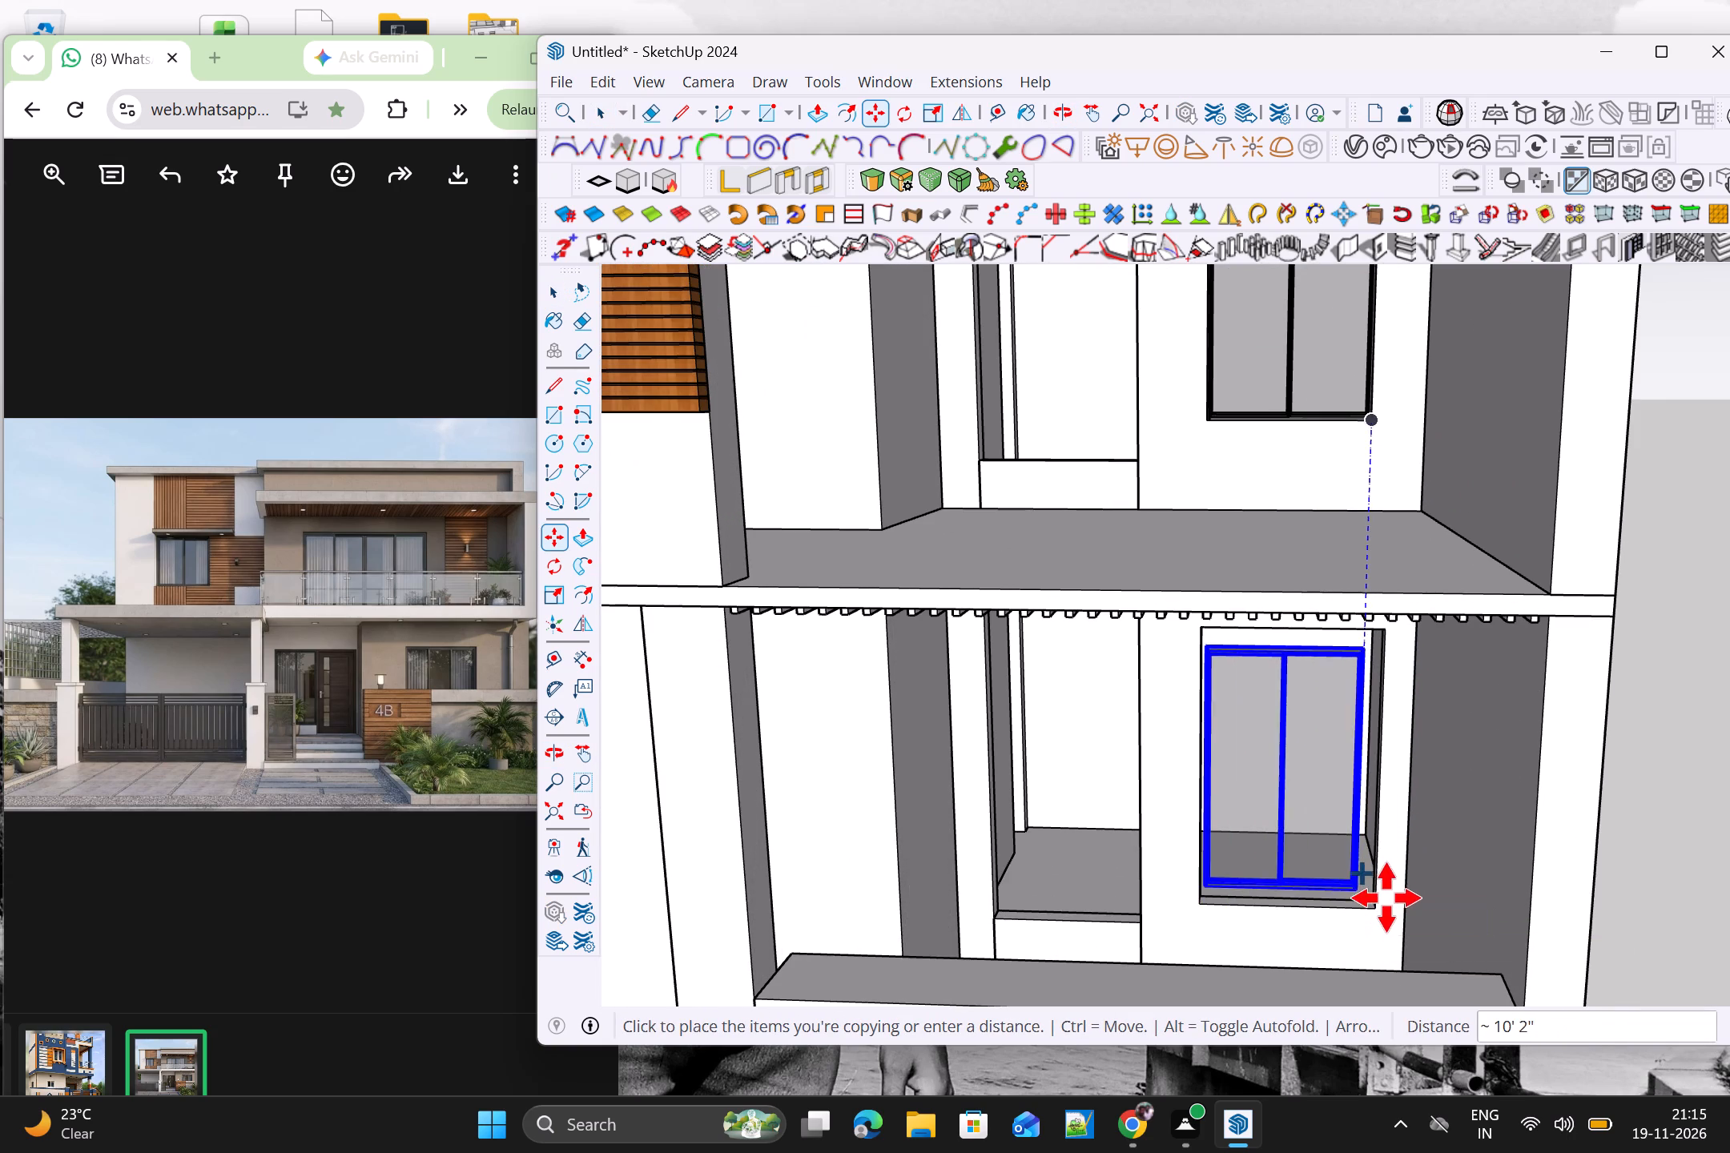
left_click(1379, 912)
Scale the copied ground-floor window's height by about 1.16 to reach the head of its opening.
scroll(1379, 899, "up", 3)
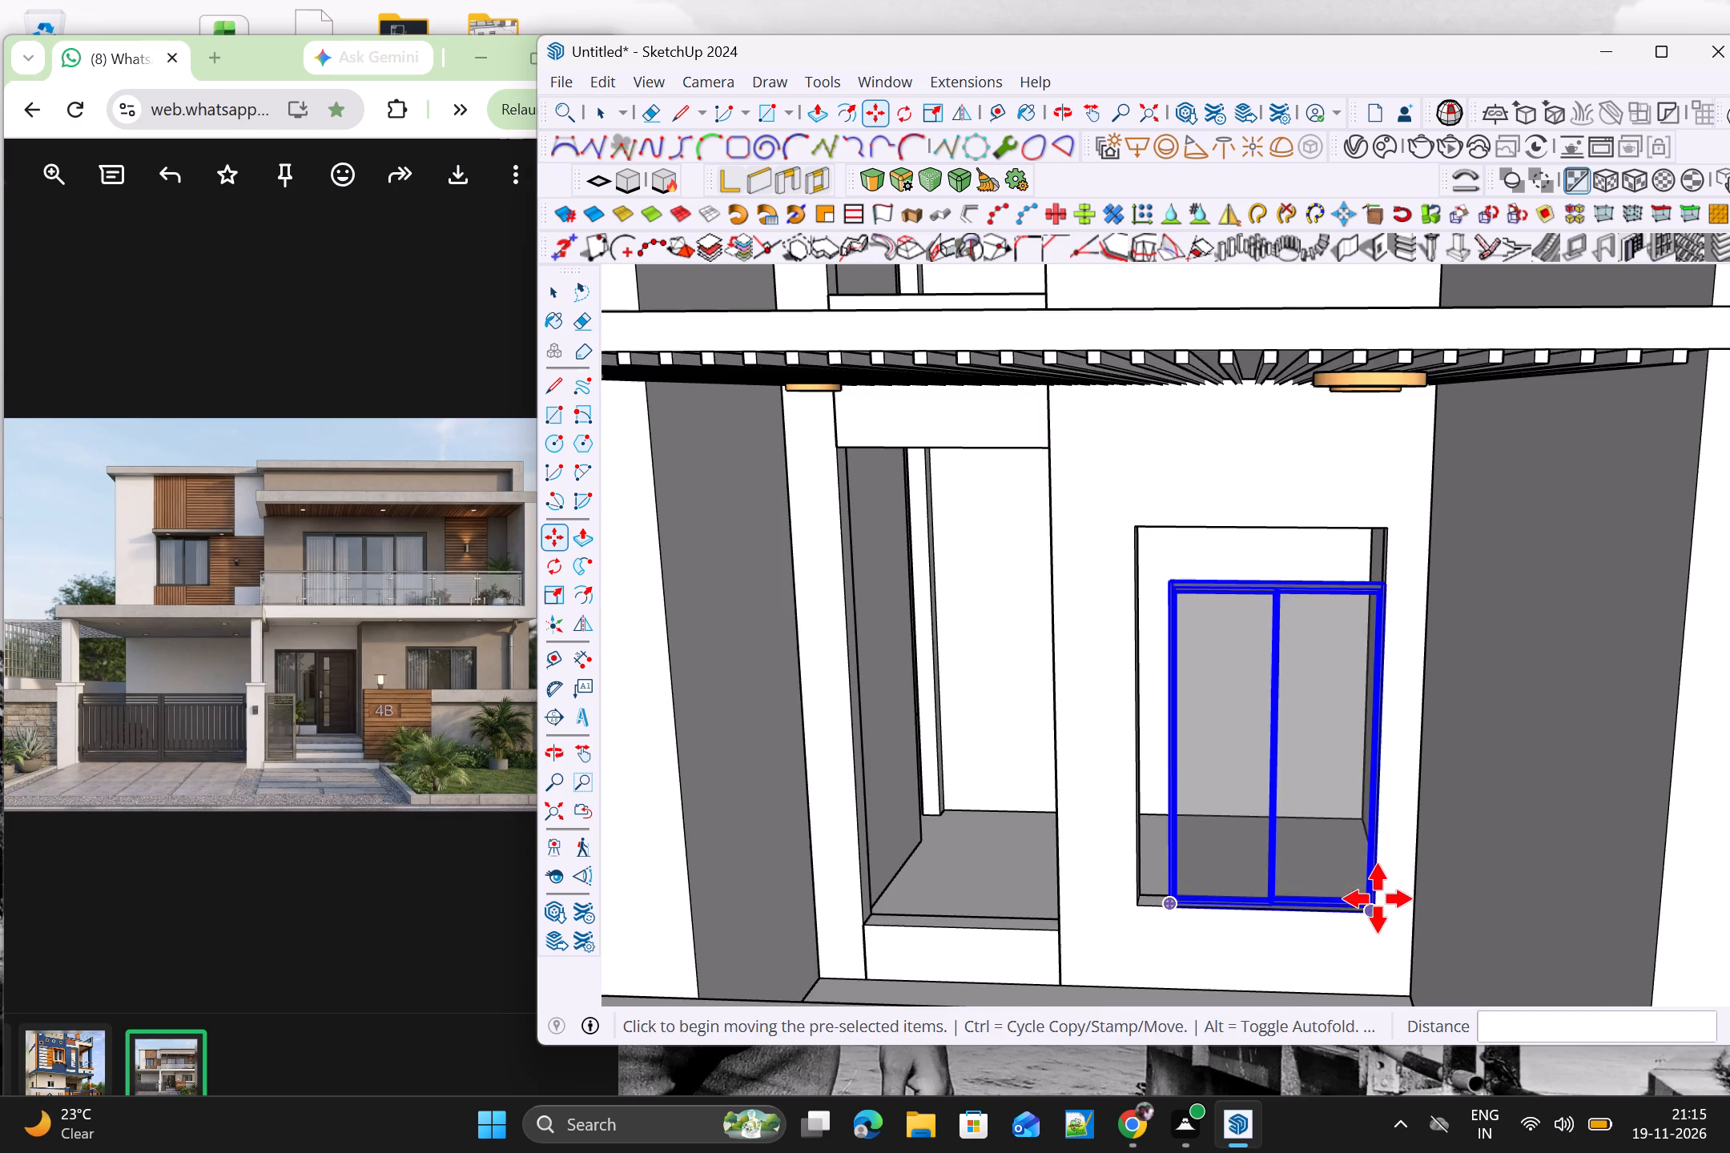
middle_click_drag(1376, 887, 1385, 866)
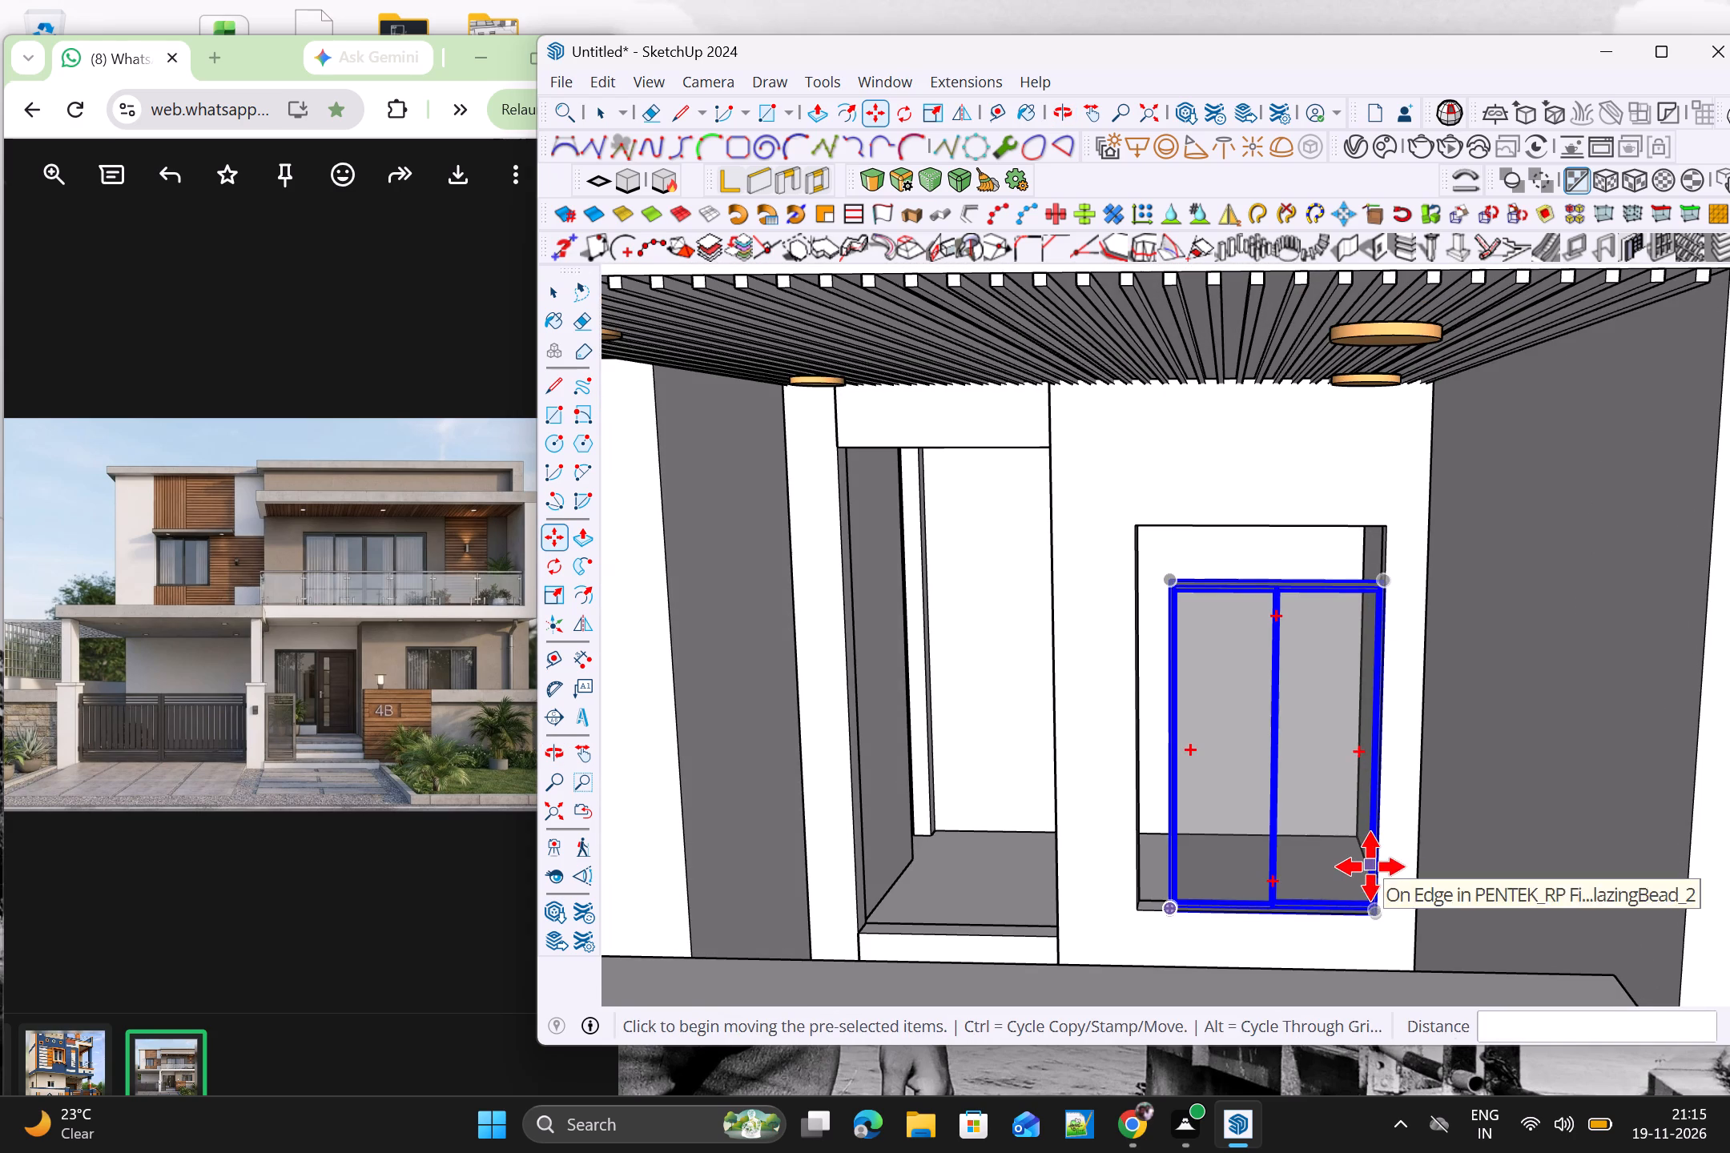
key("s")
left_click(1279, 578)
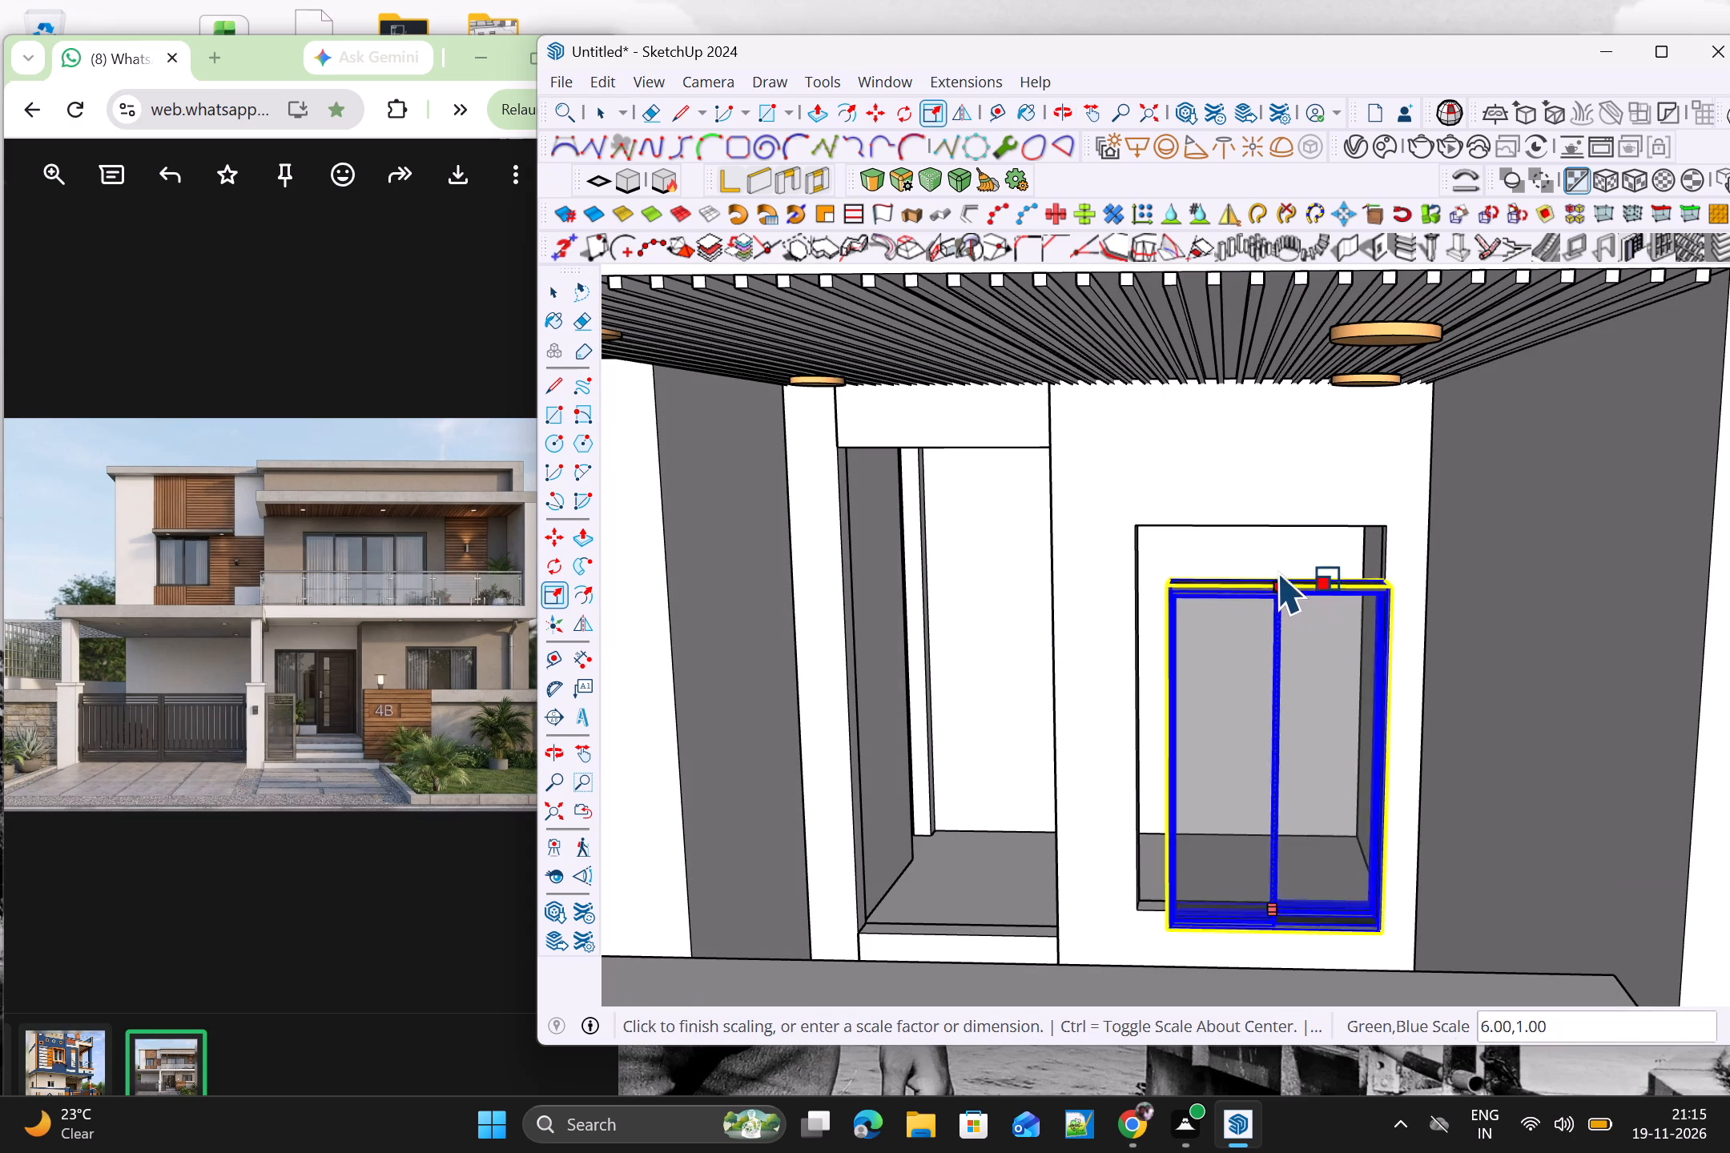
key("Escape")
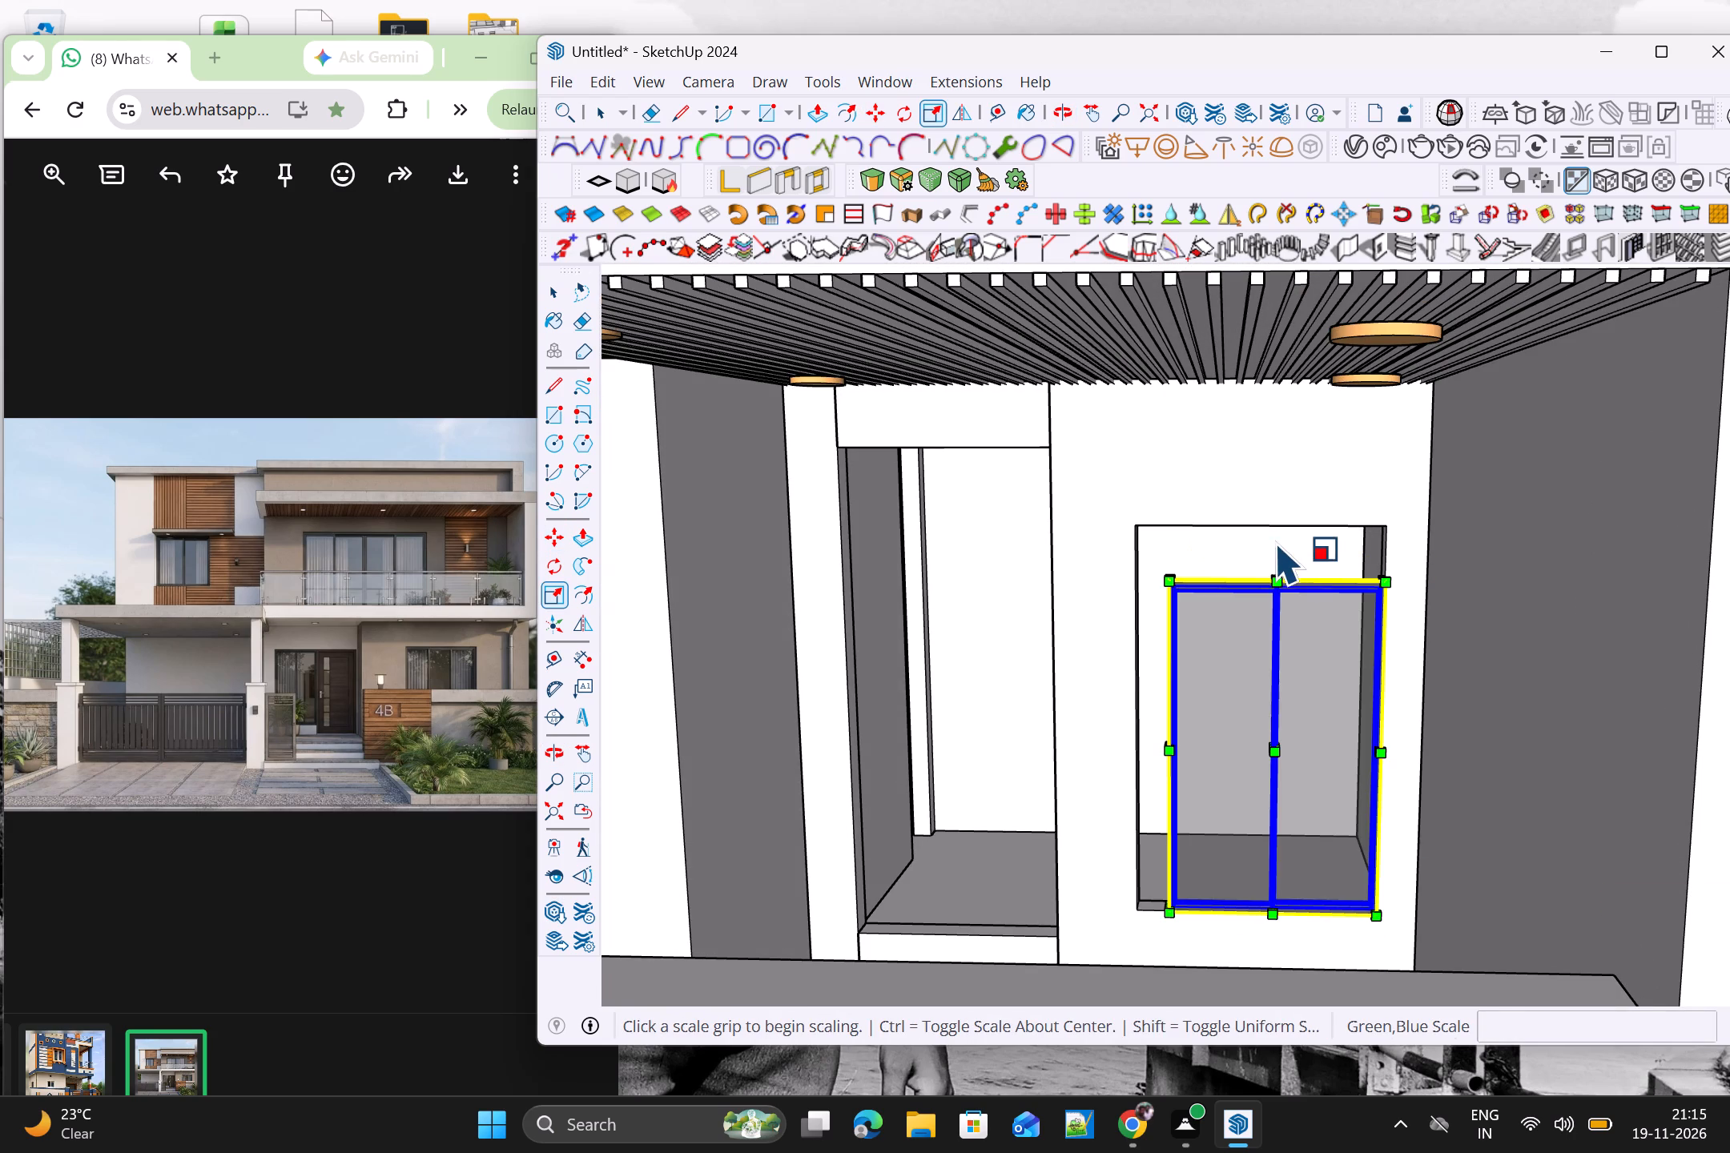
scroll(1273, 579, "up", 3)
middle_click_drag(1268, 600, 1309, 649)
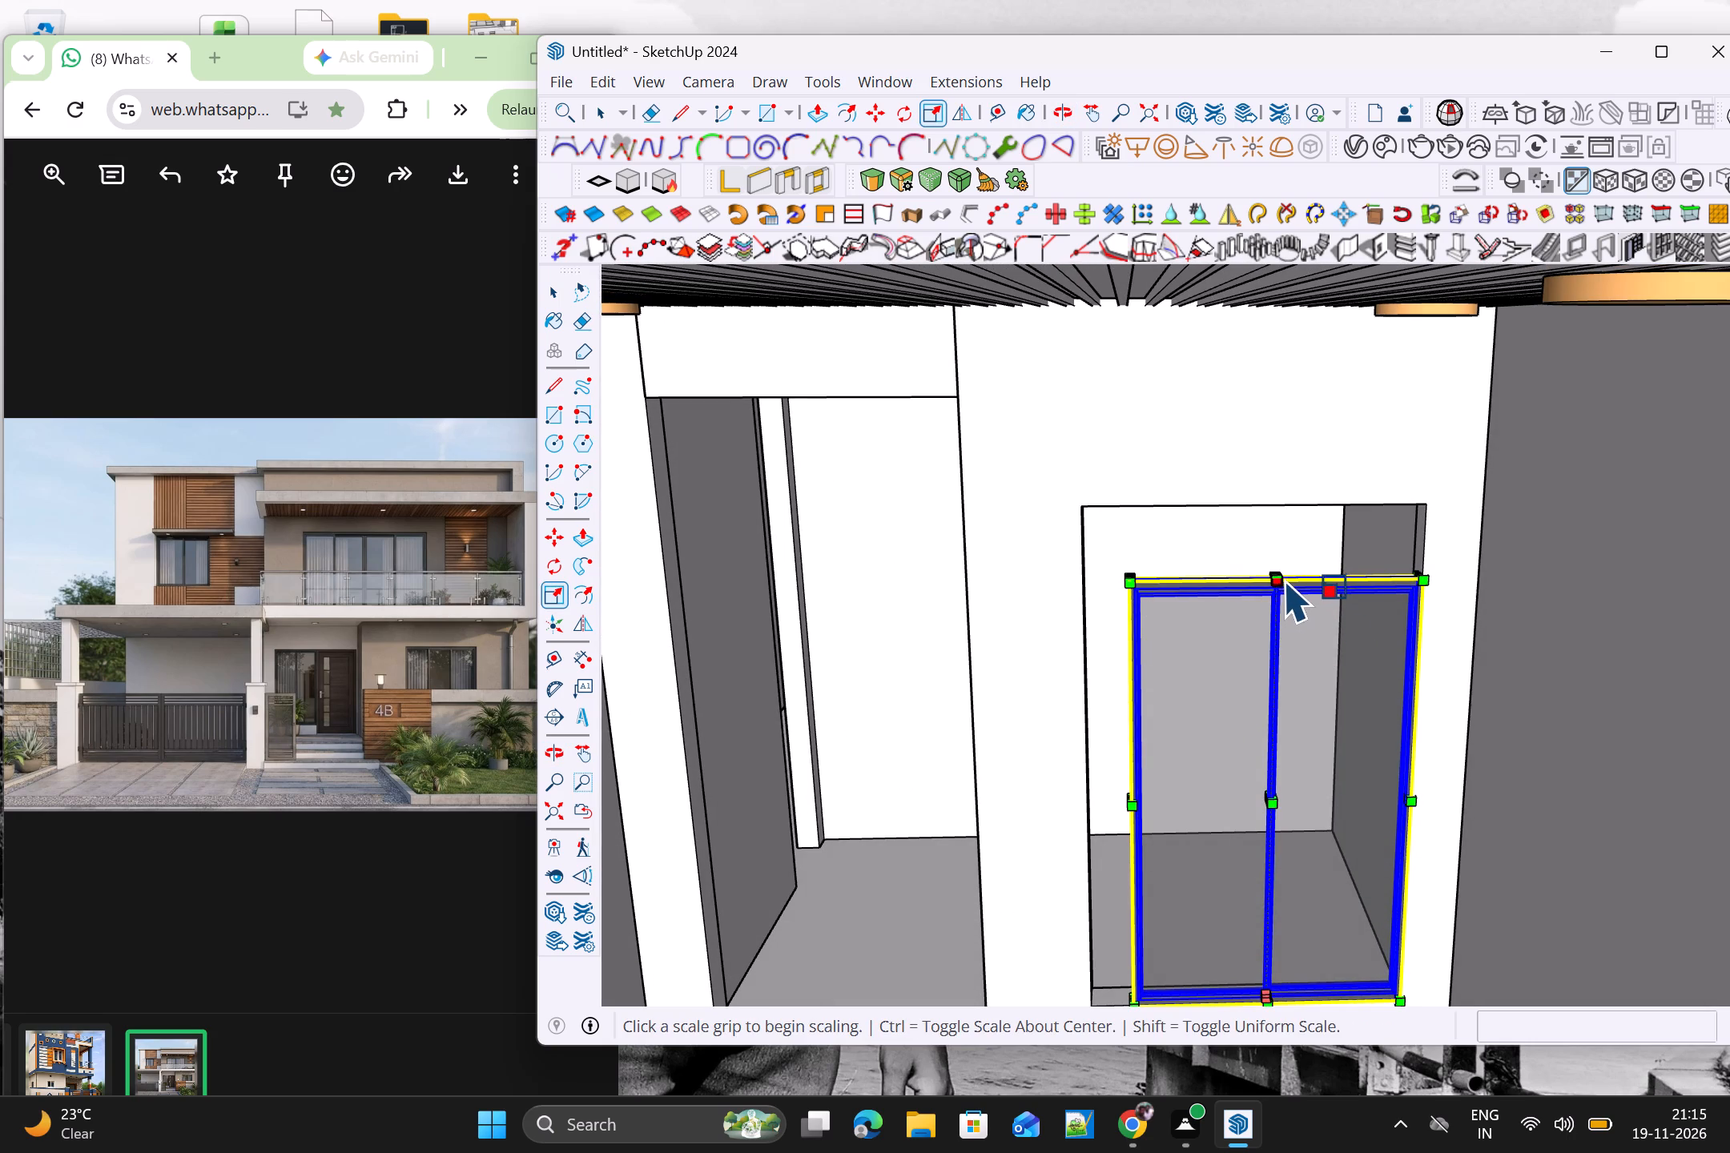
left_click(1283, 570)
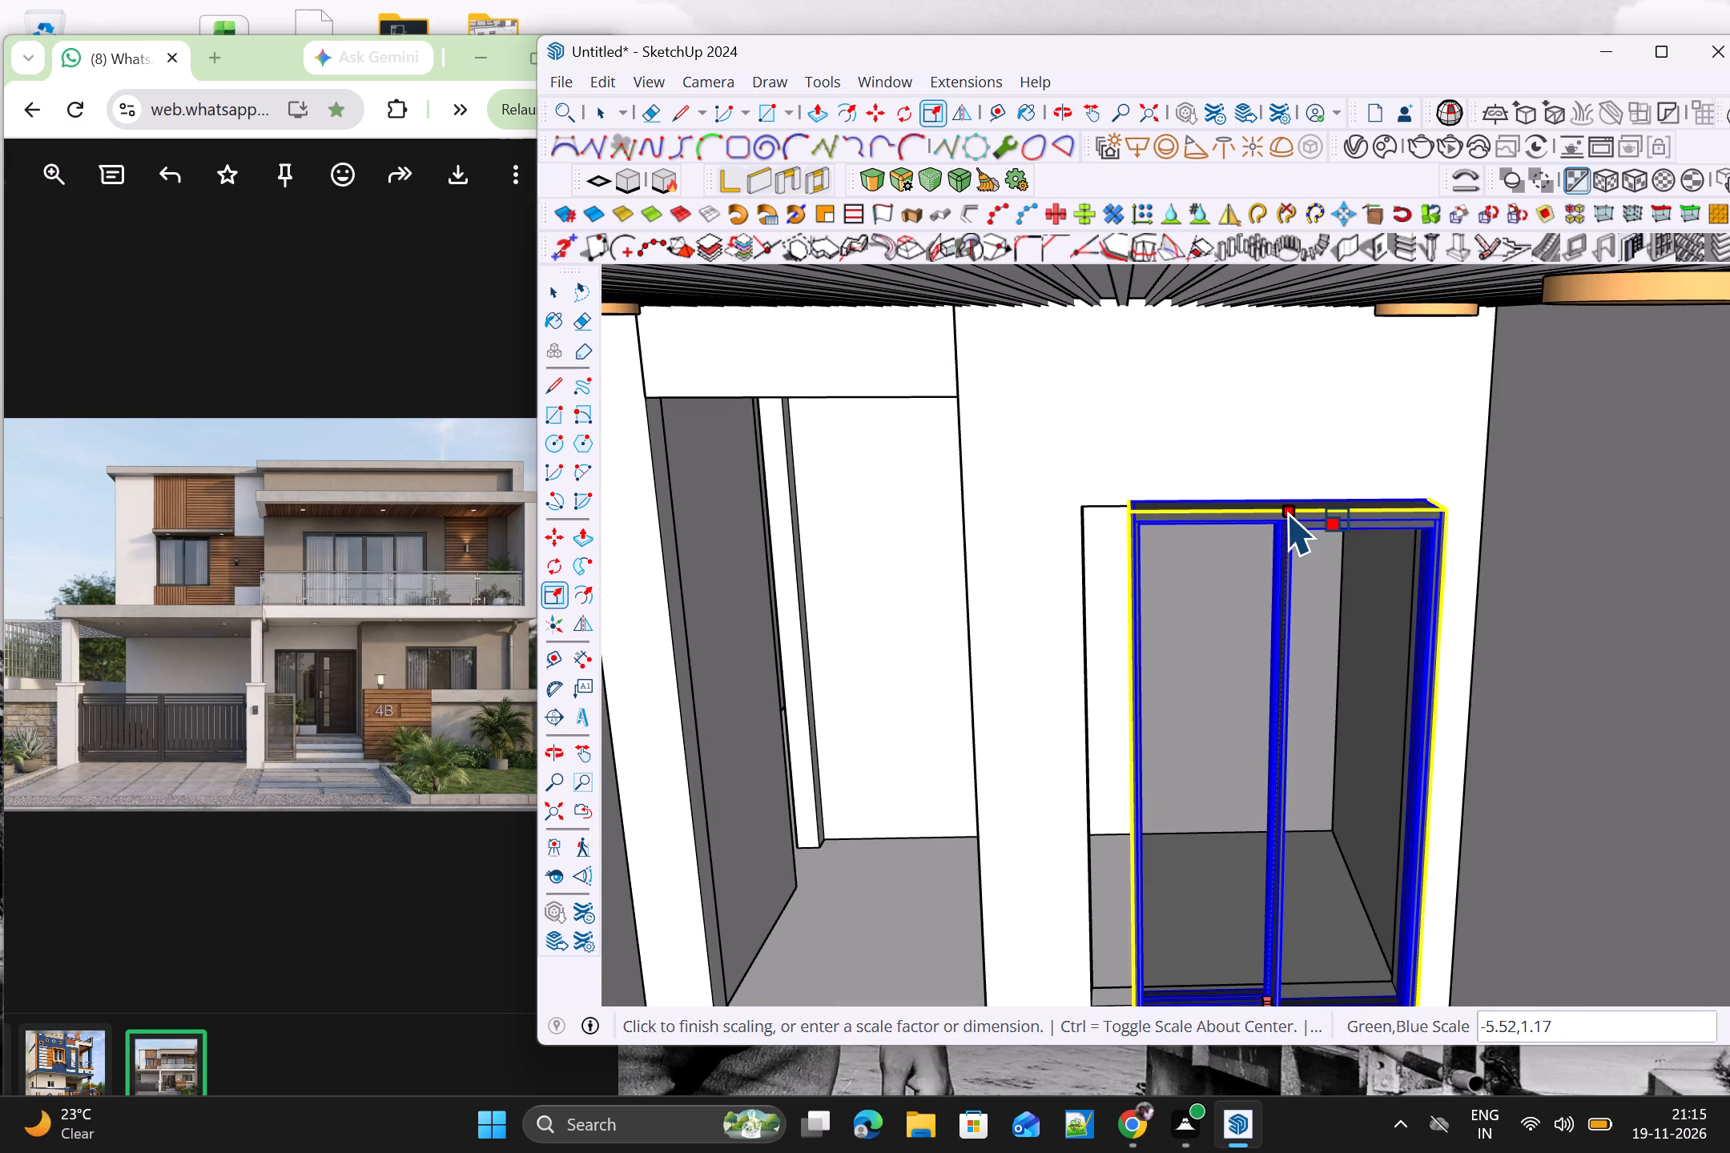
scroll(1289, 504, "up", 2)
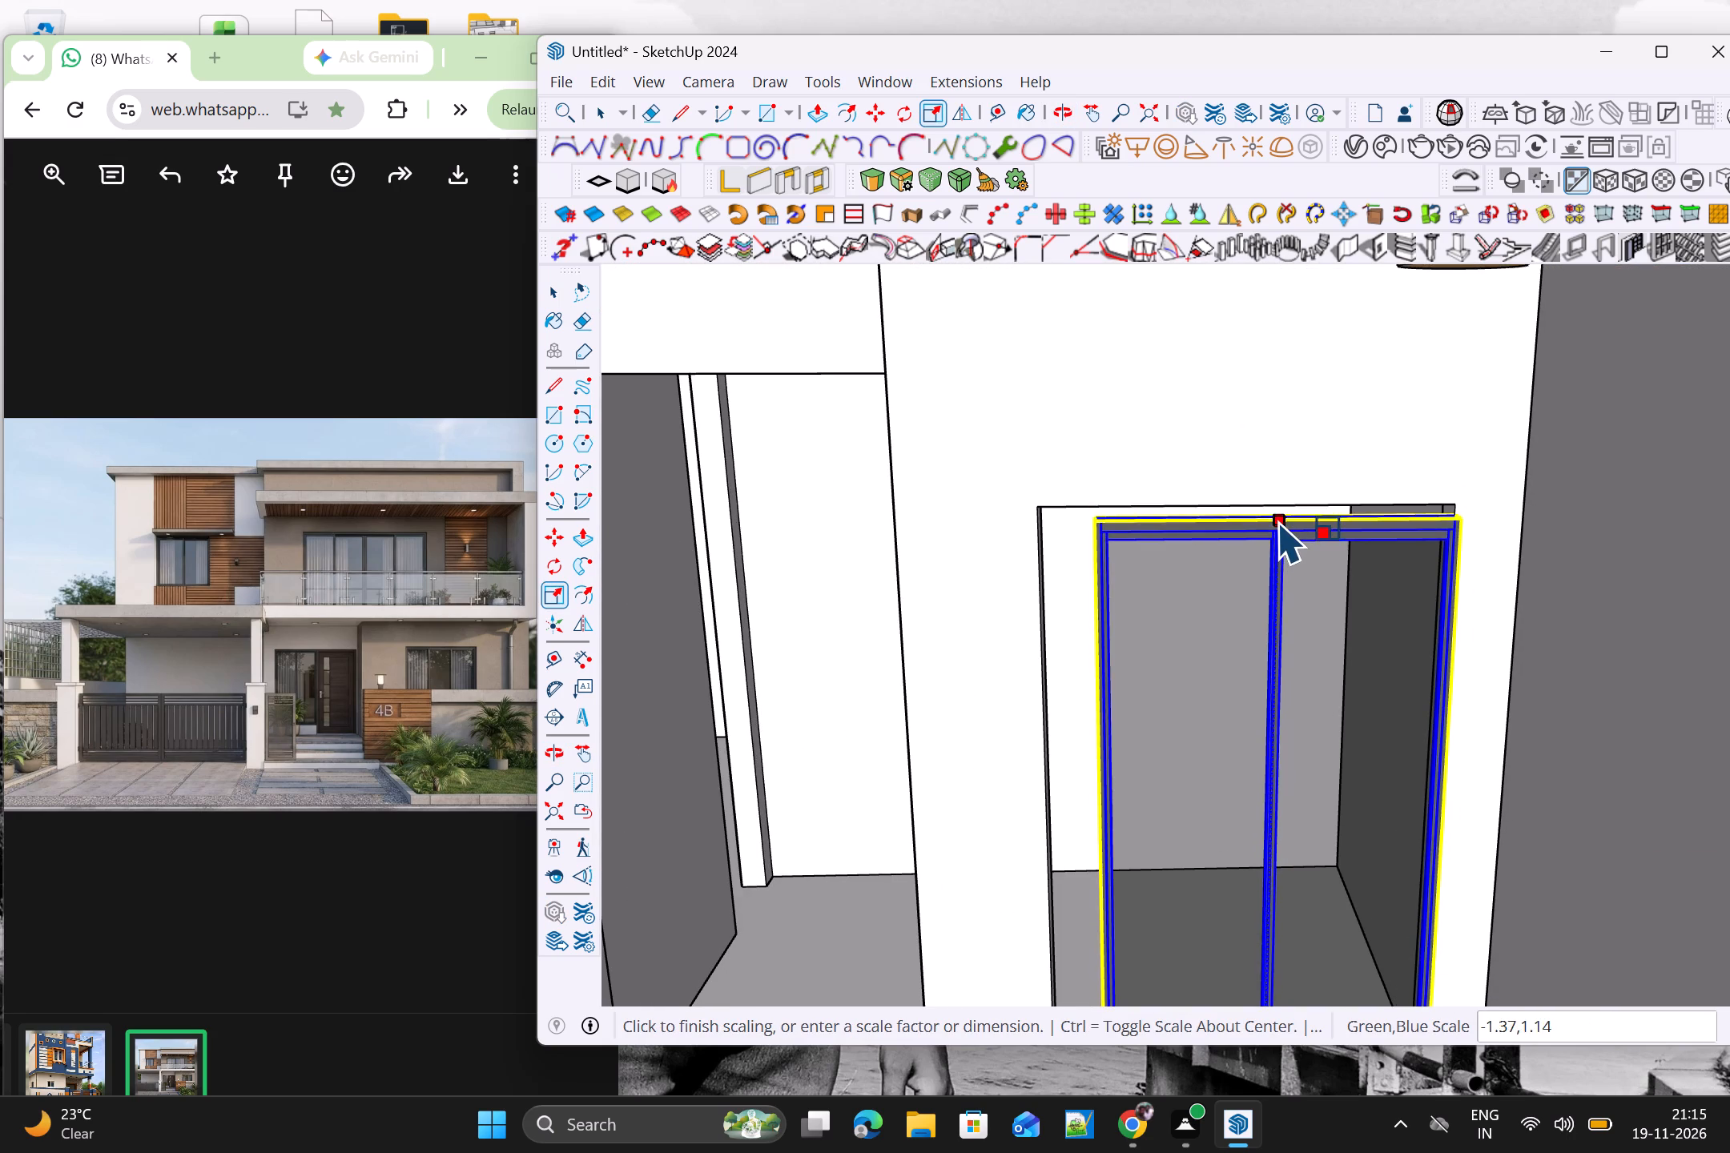
left_click(1279, 511)
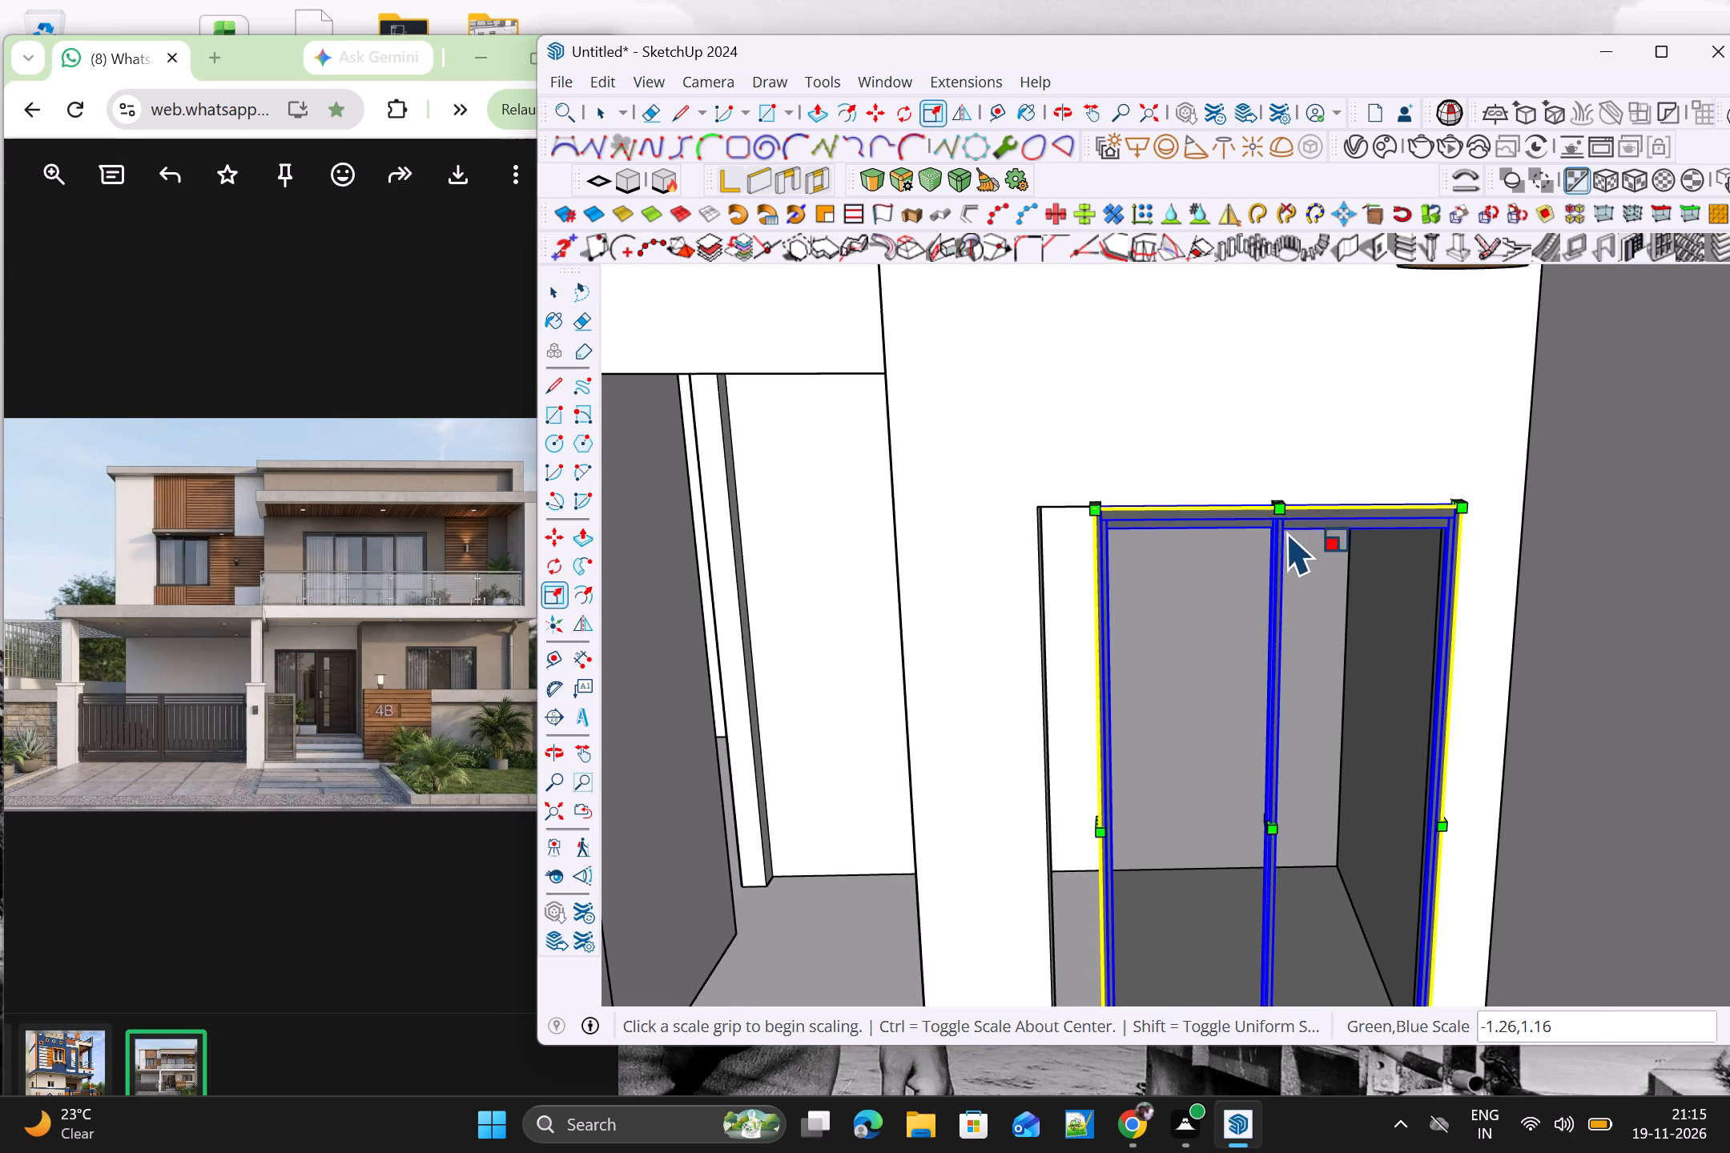
Scale the ground-floor window's width to reach the far side of its opening.
scroll(1289, 535, "down", 2)
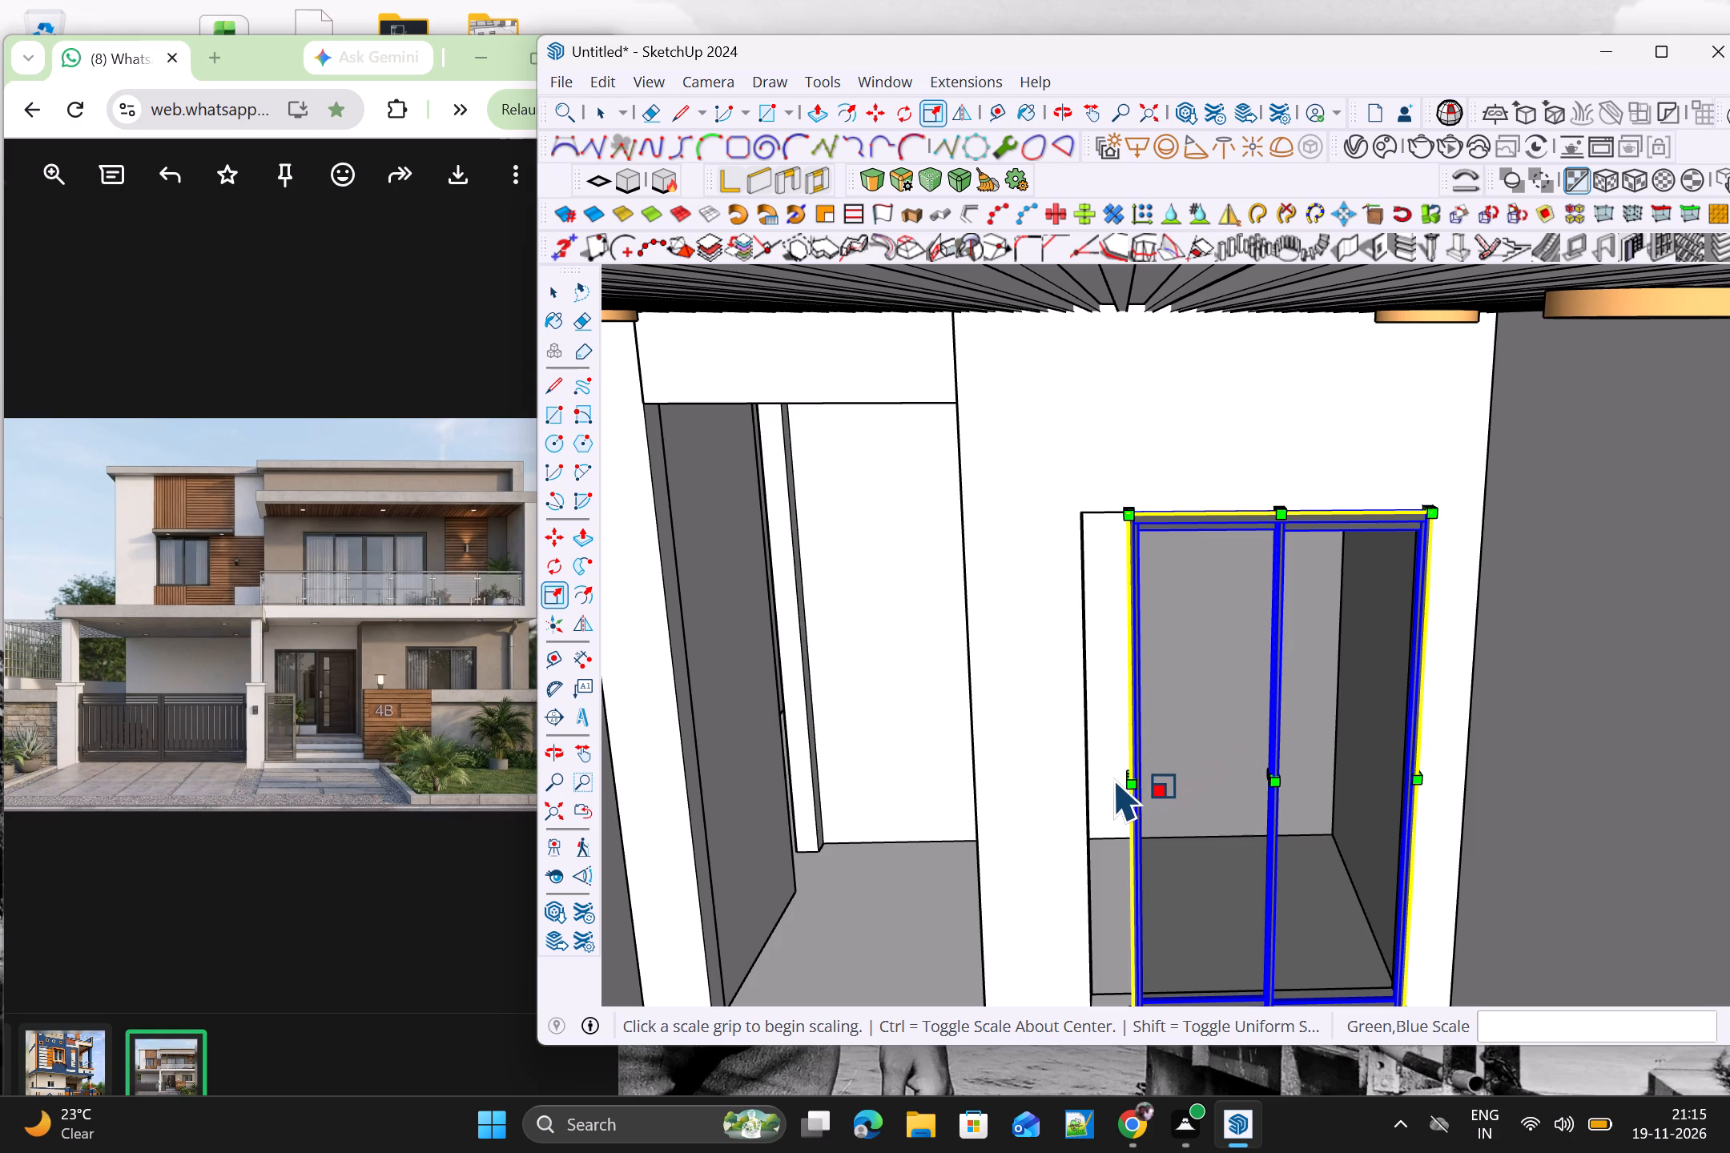
left_click(1130, 771)
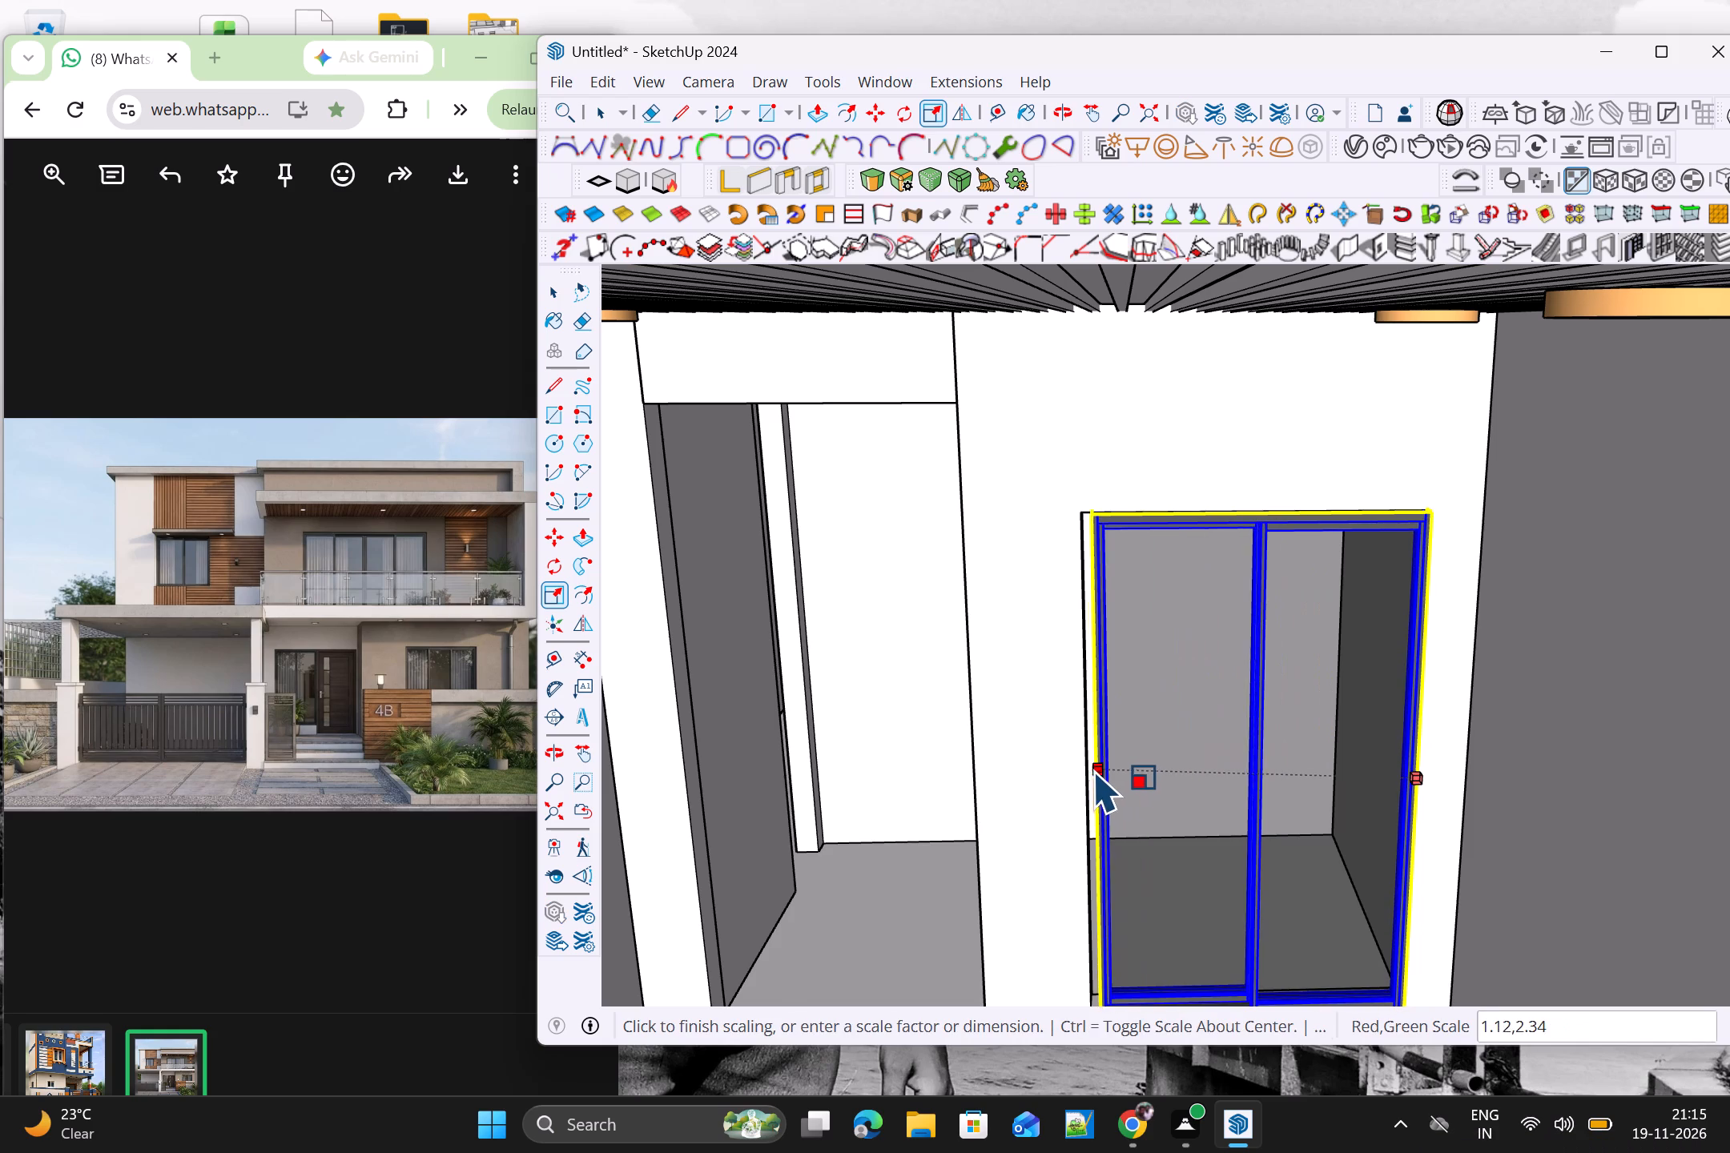
left_click(1088, 769)
scroll(1112, 769, "down", 4)
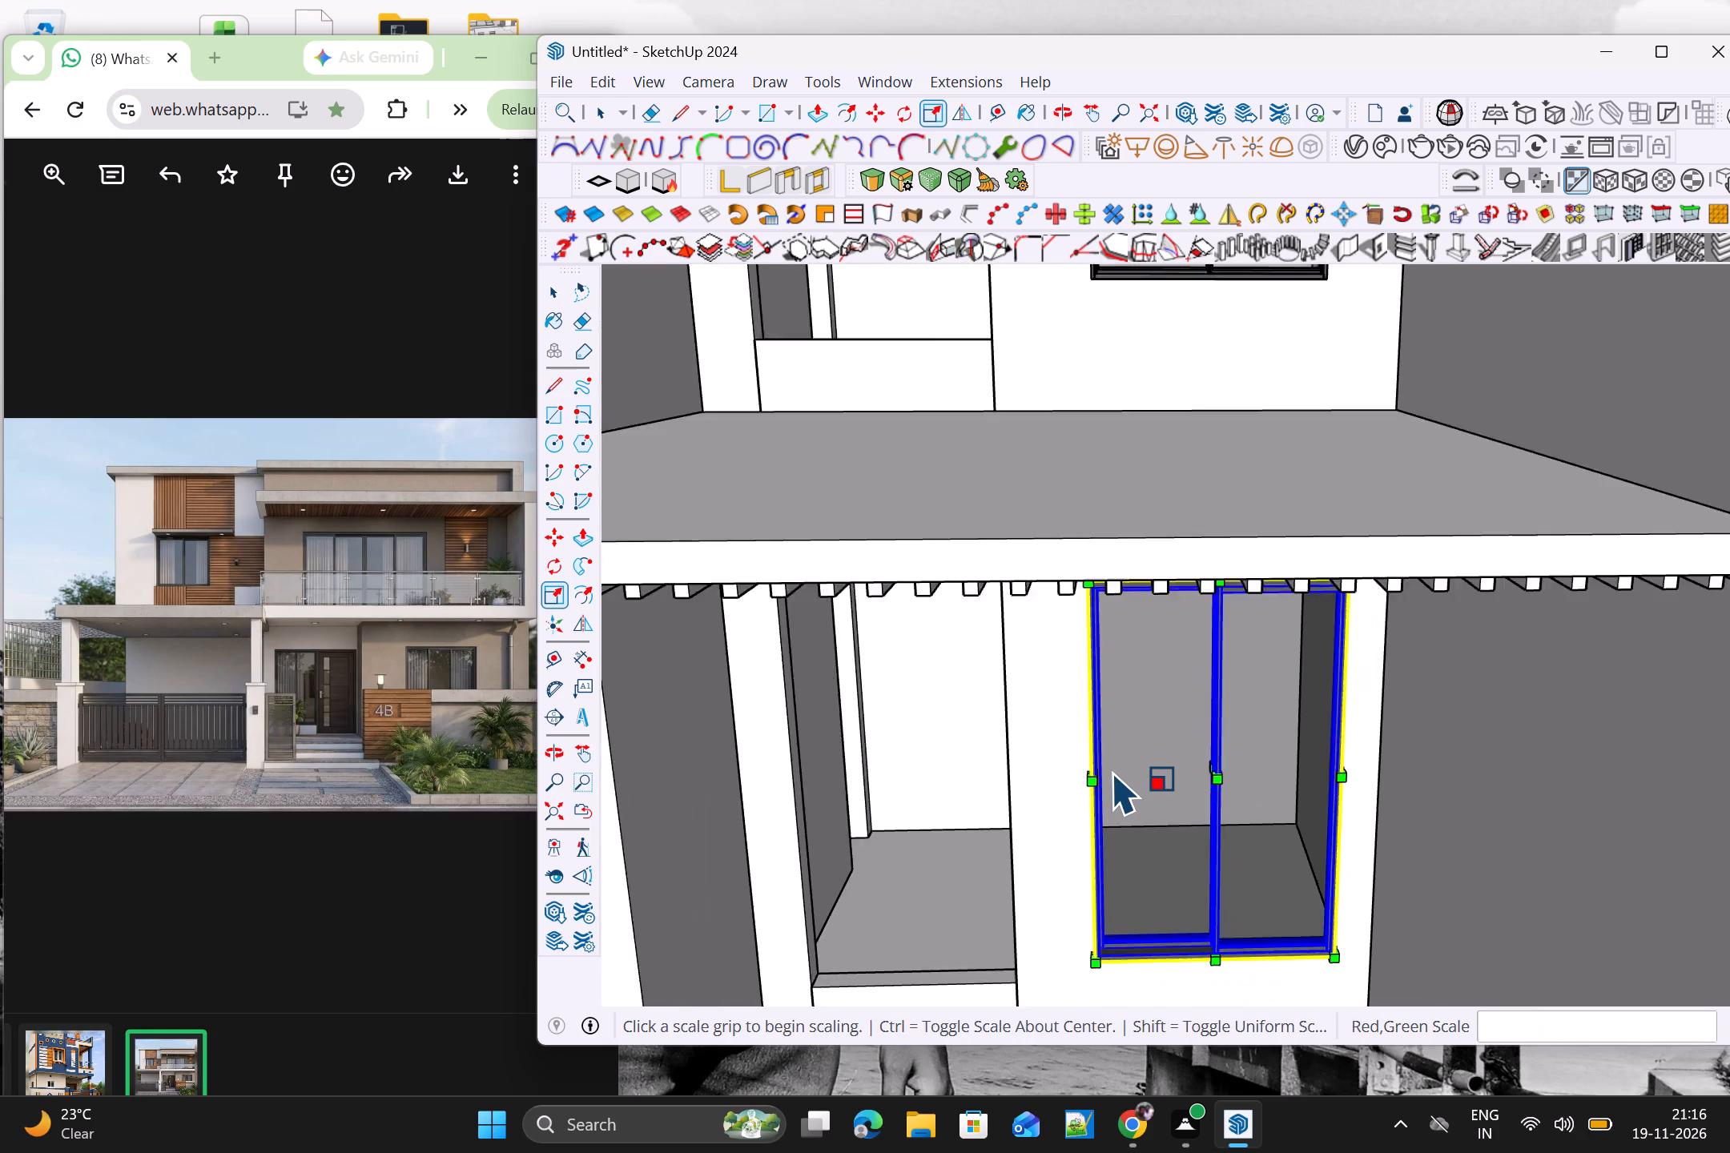
scroll(1113, 770, "down", 4)
key("space")
left_click(1558, 741)
Copy the ground-floor window out by about 15' 7" to stand clear in front of the low front wall.
scroll(1539, 749, "down", 3)
middle_click_drag(1536, 848, 1517, 812)
middle_click_drag(1518, 815, 1427, 705, "shift")
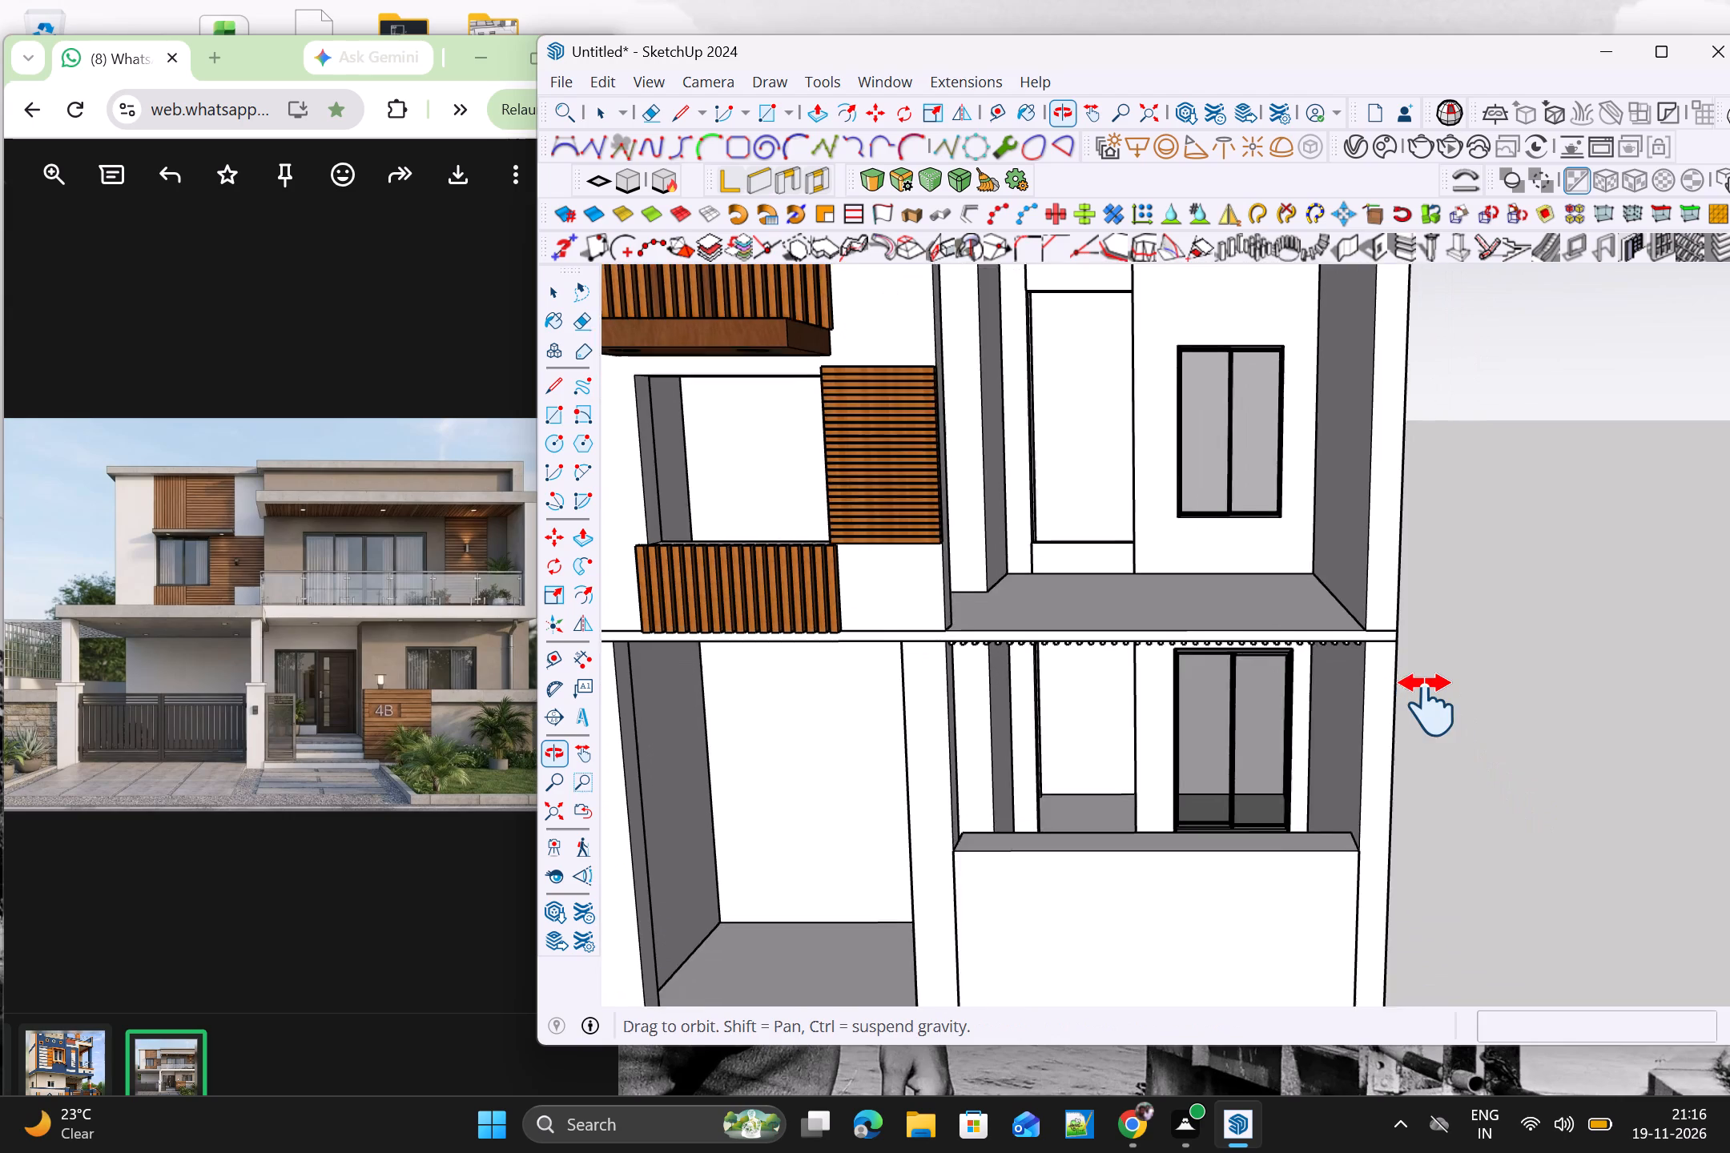
middle_click_drag(1427, 705, 1422, 690, "shift")
scroll(1438, 705, "down", 5)
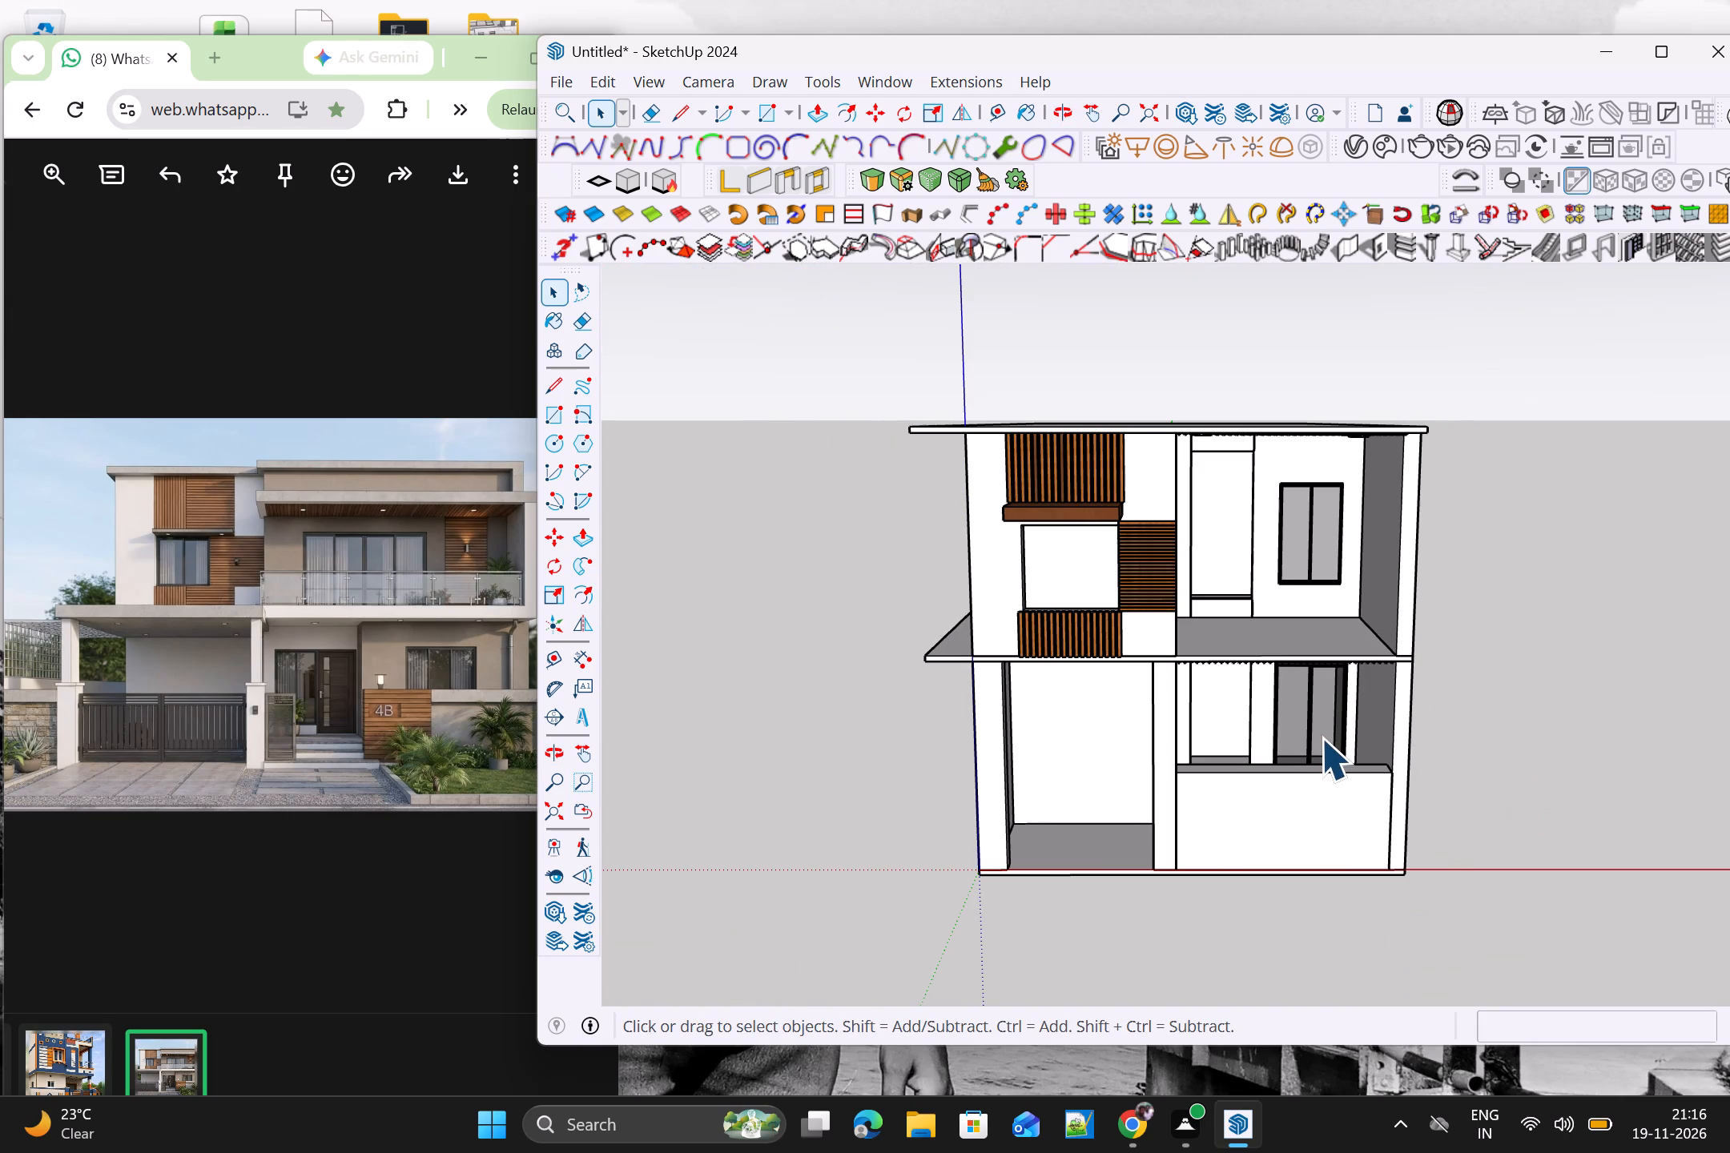
left_click(1294, 741)
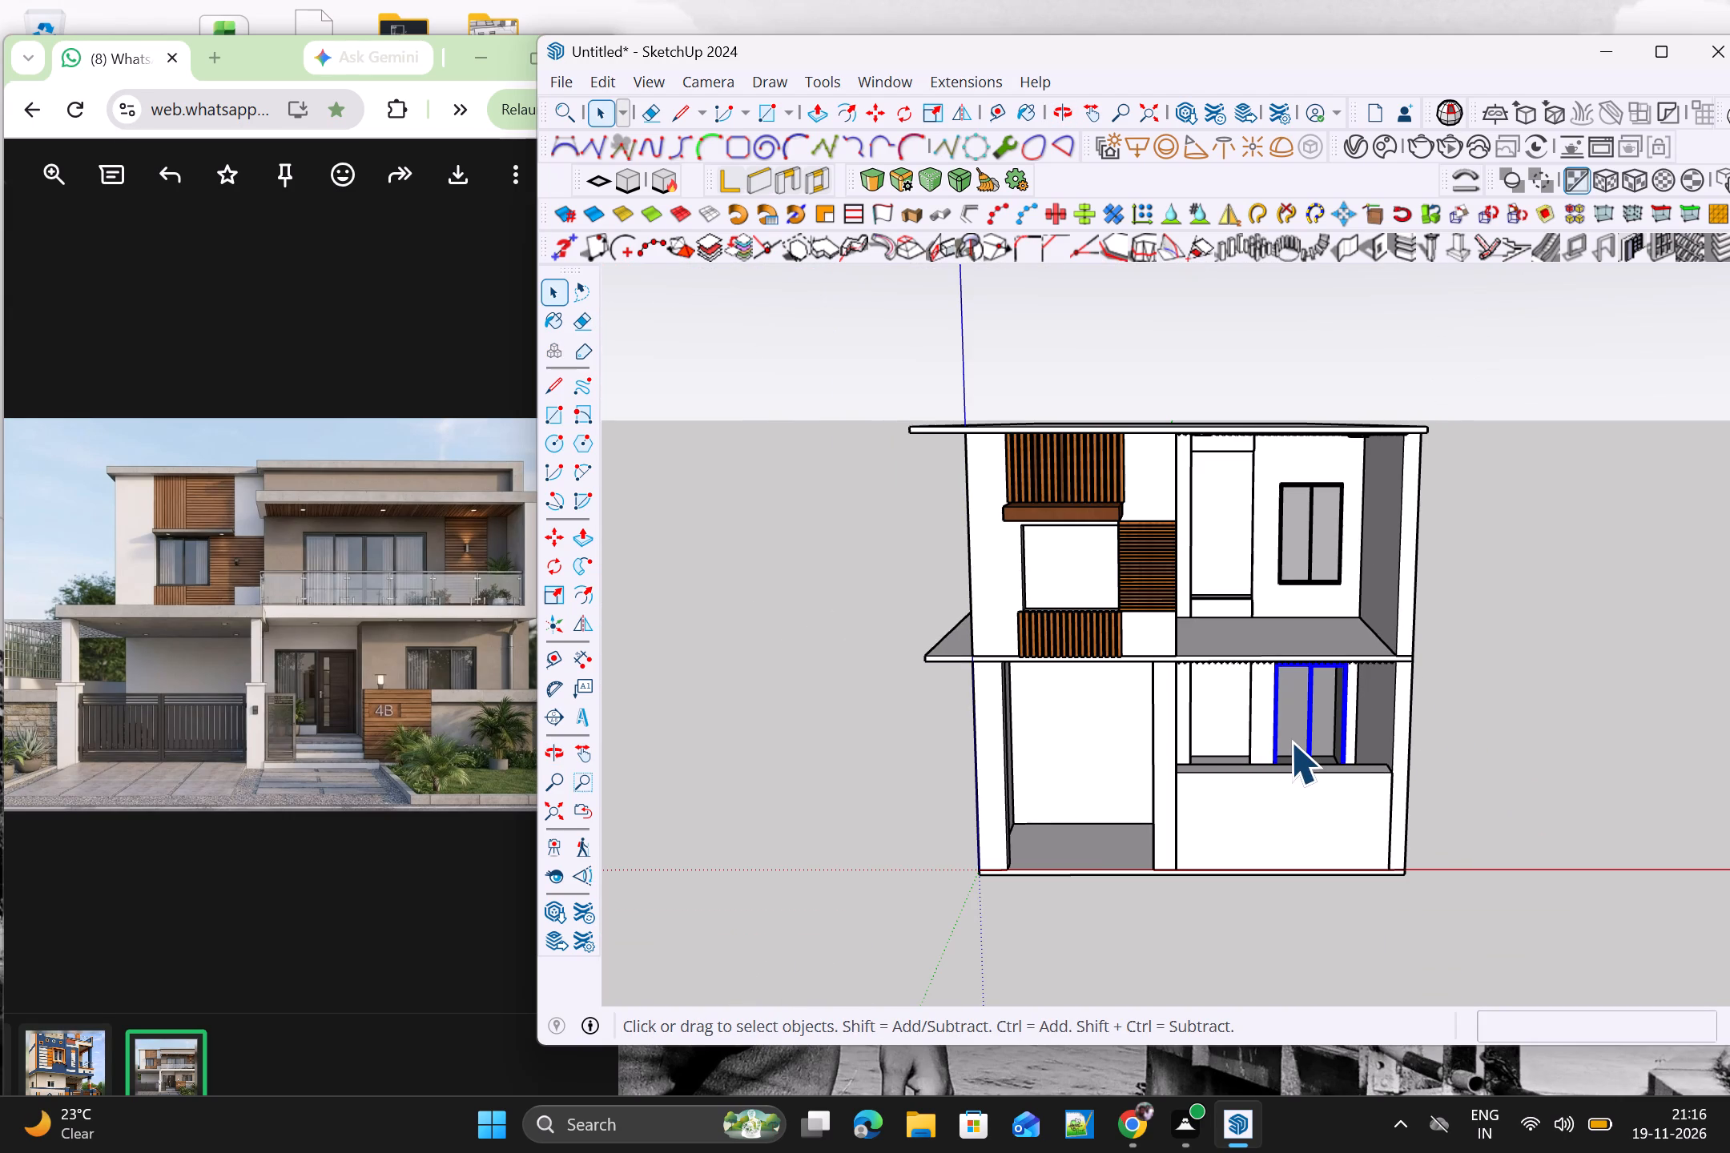
key("m")
left_click(1277, 761)
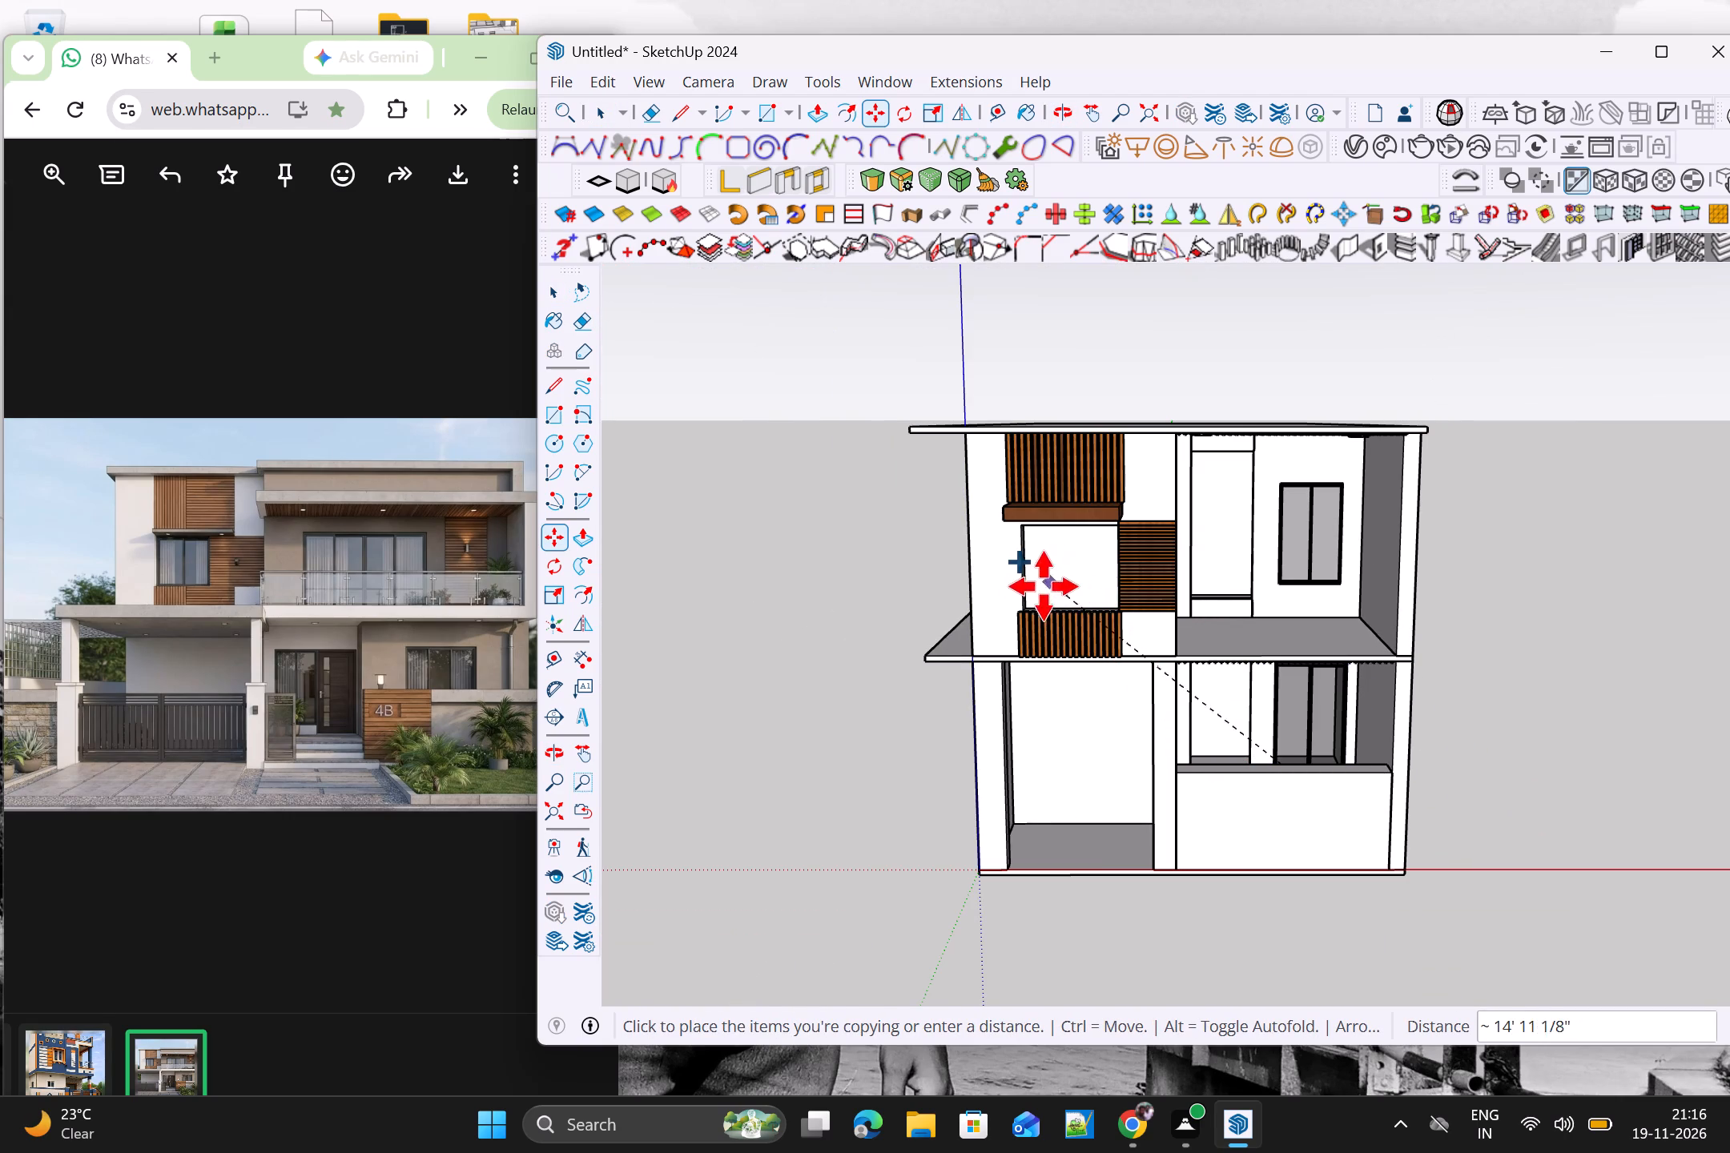
scroll(1034, 608, "up", 11)
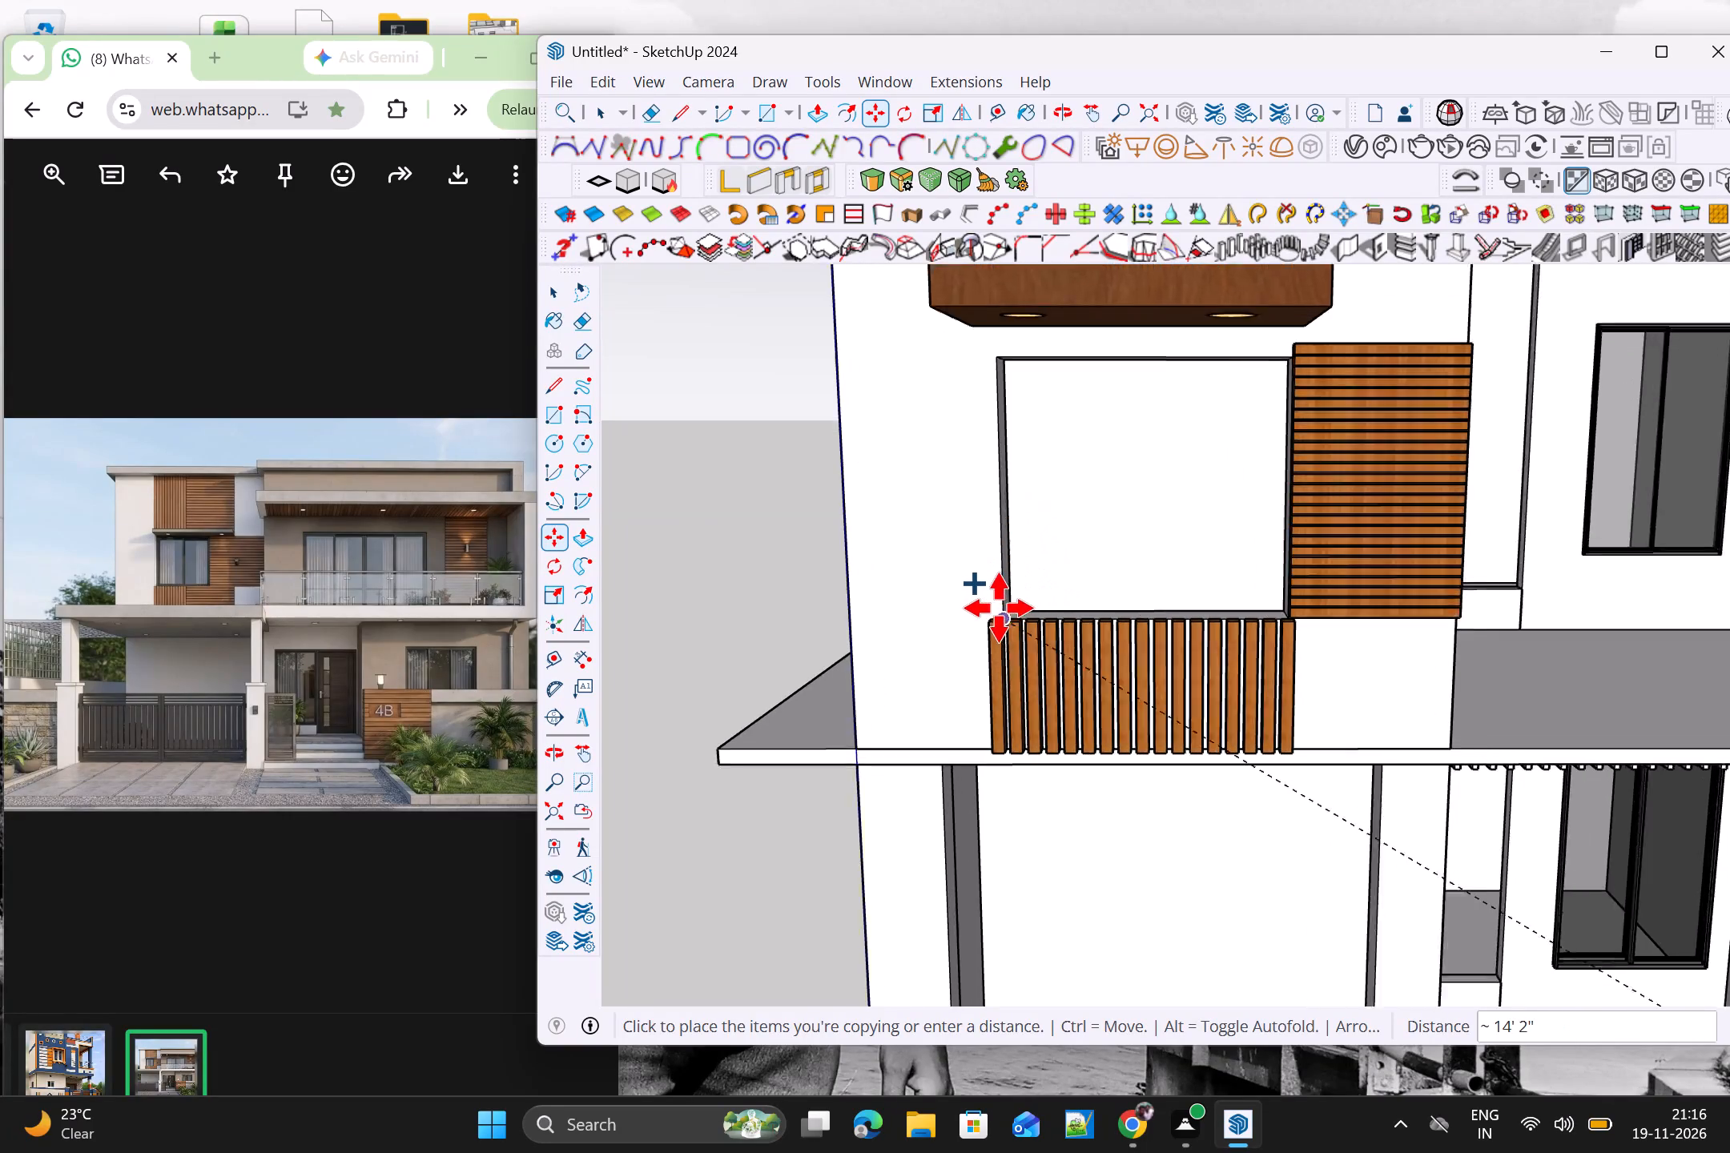
middle_click_drag(1003, 617, 1286, 690)
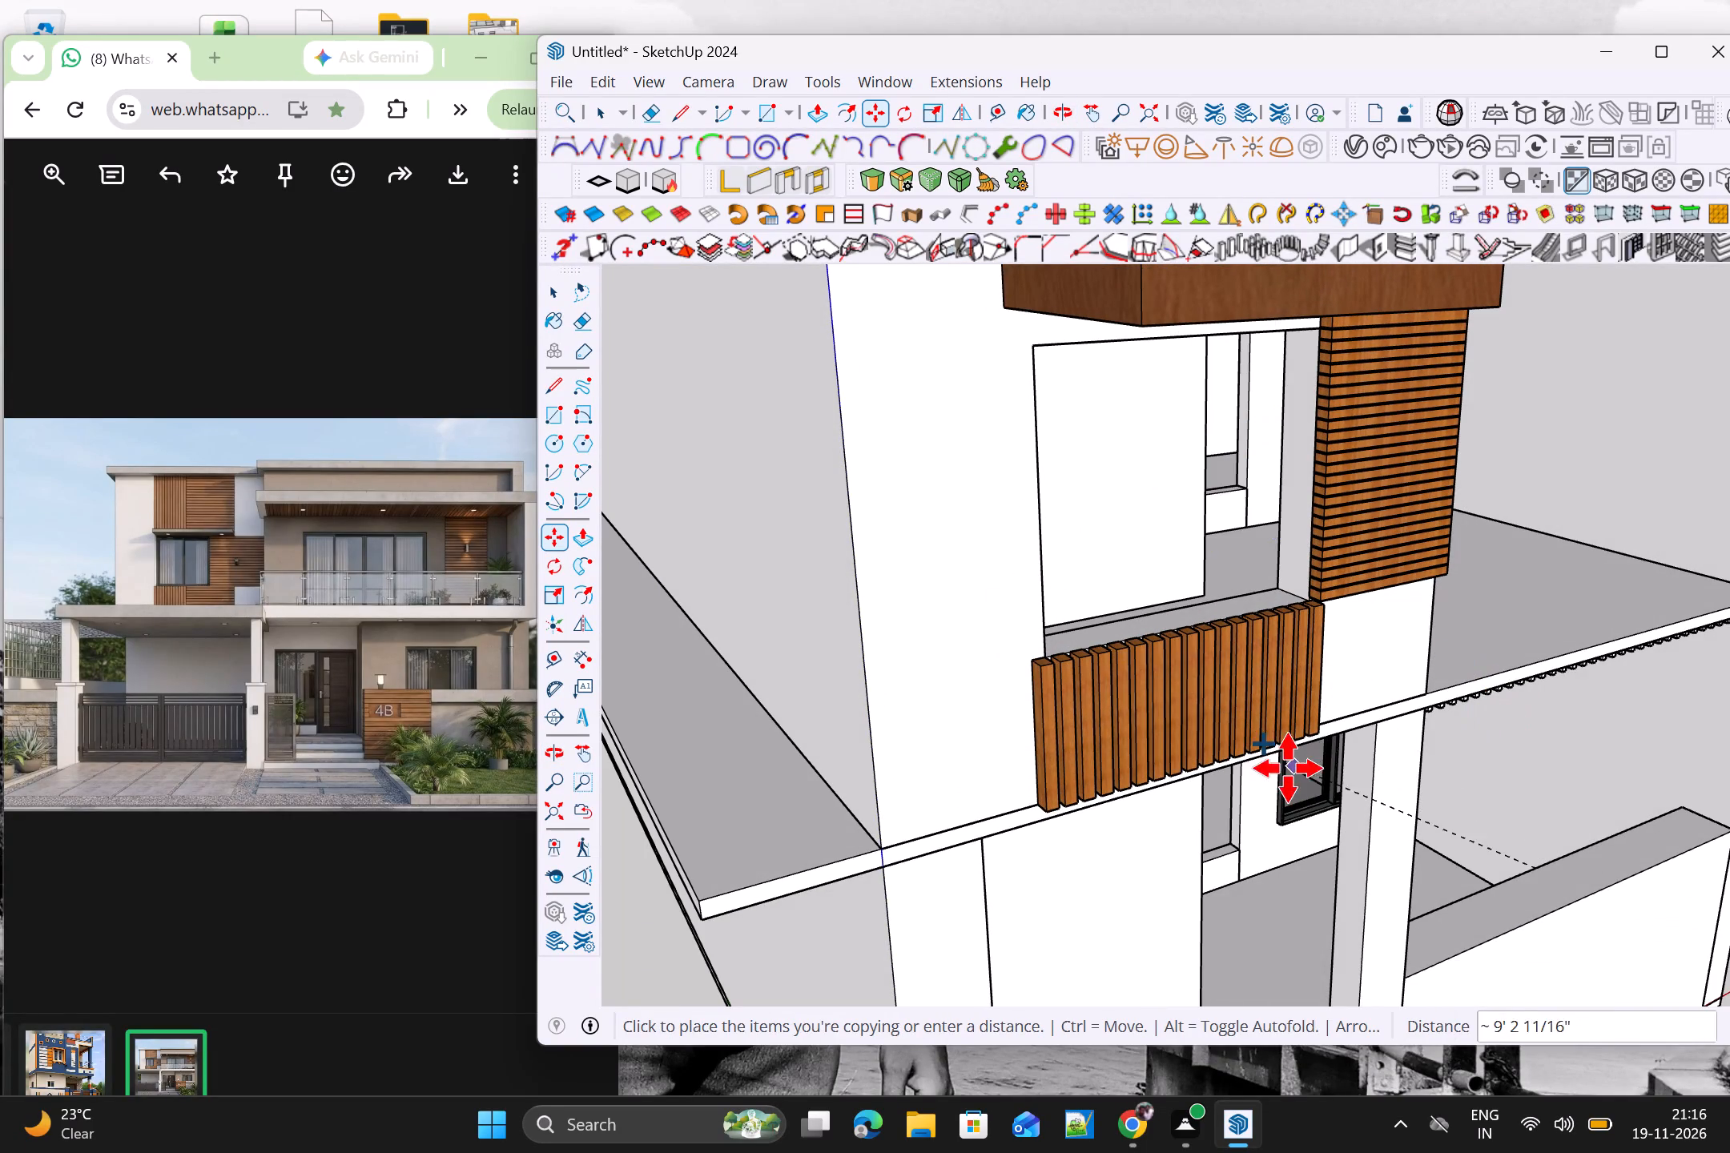
scroll(1643, 880, "down", 5)
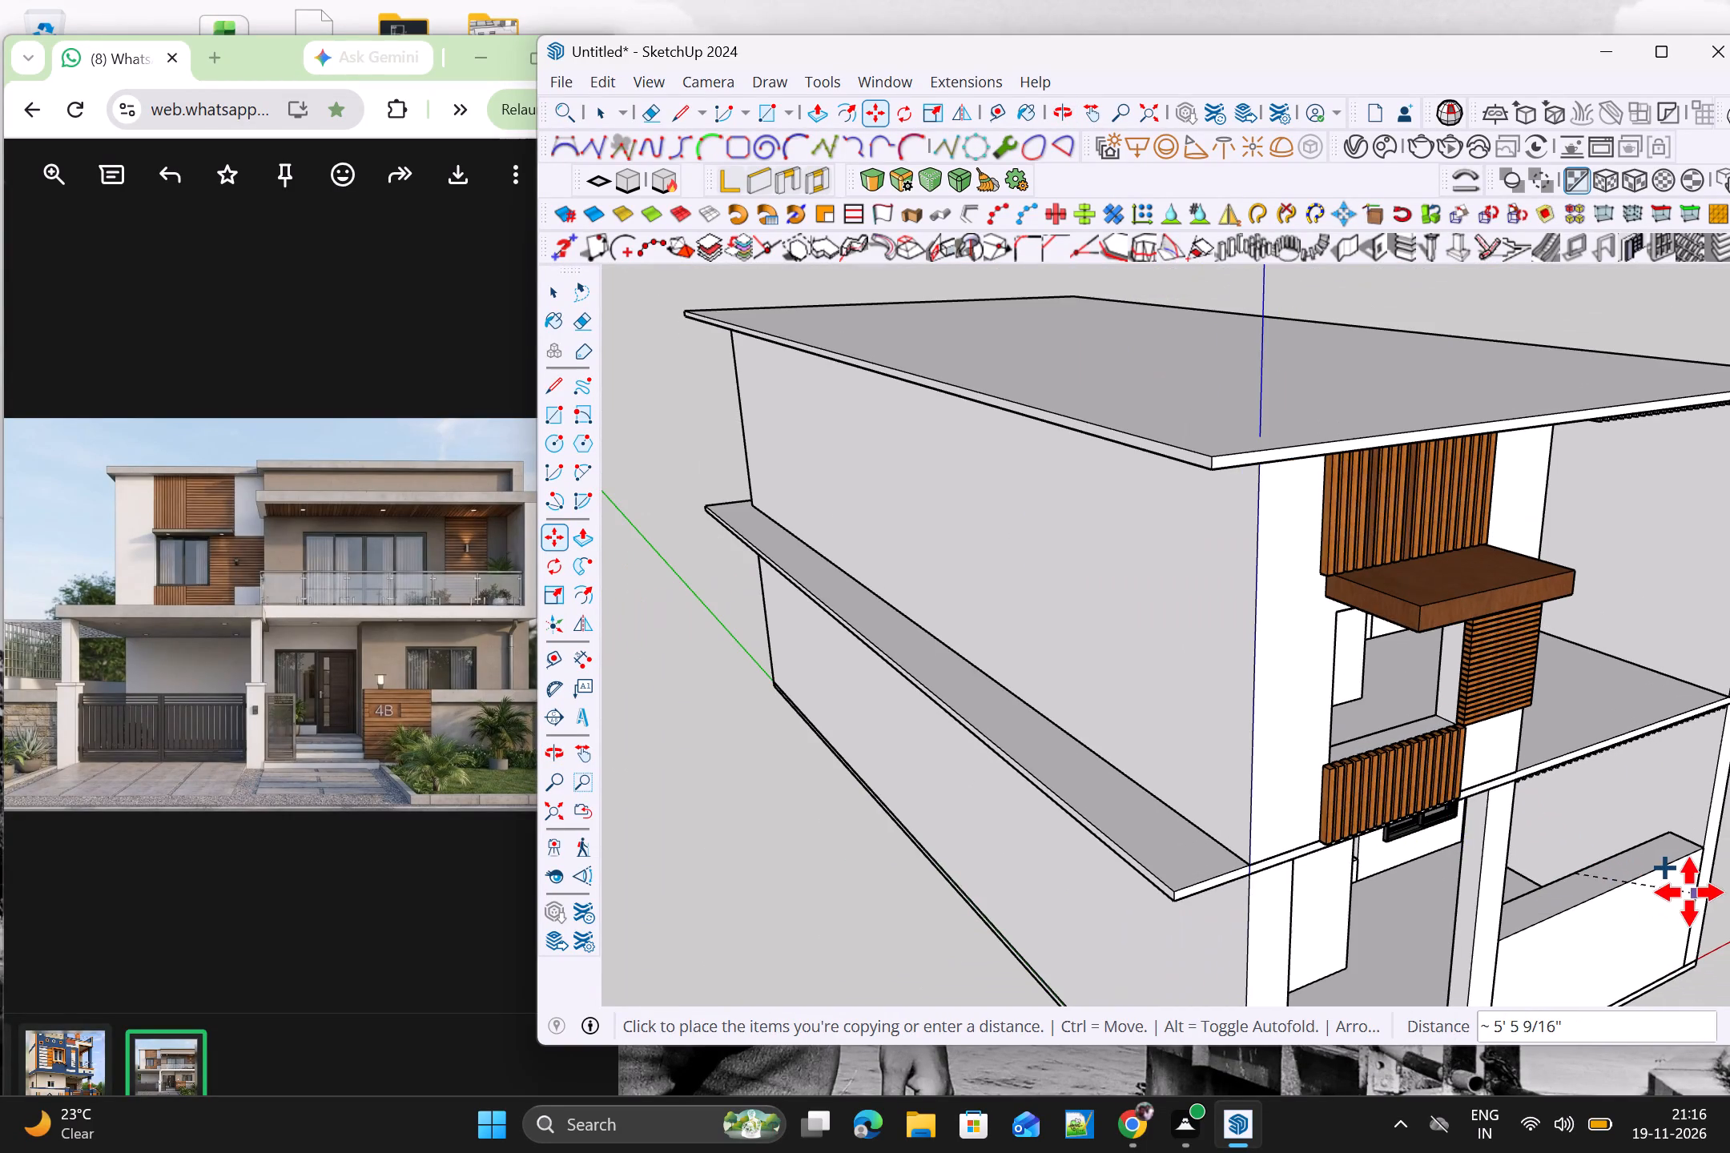
middle_click_drag(1648, 911, 1376, 629, "shift")
left_click(1540, 807)
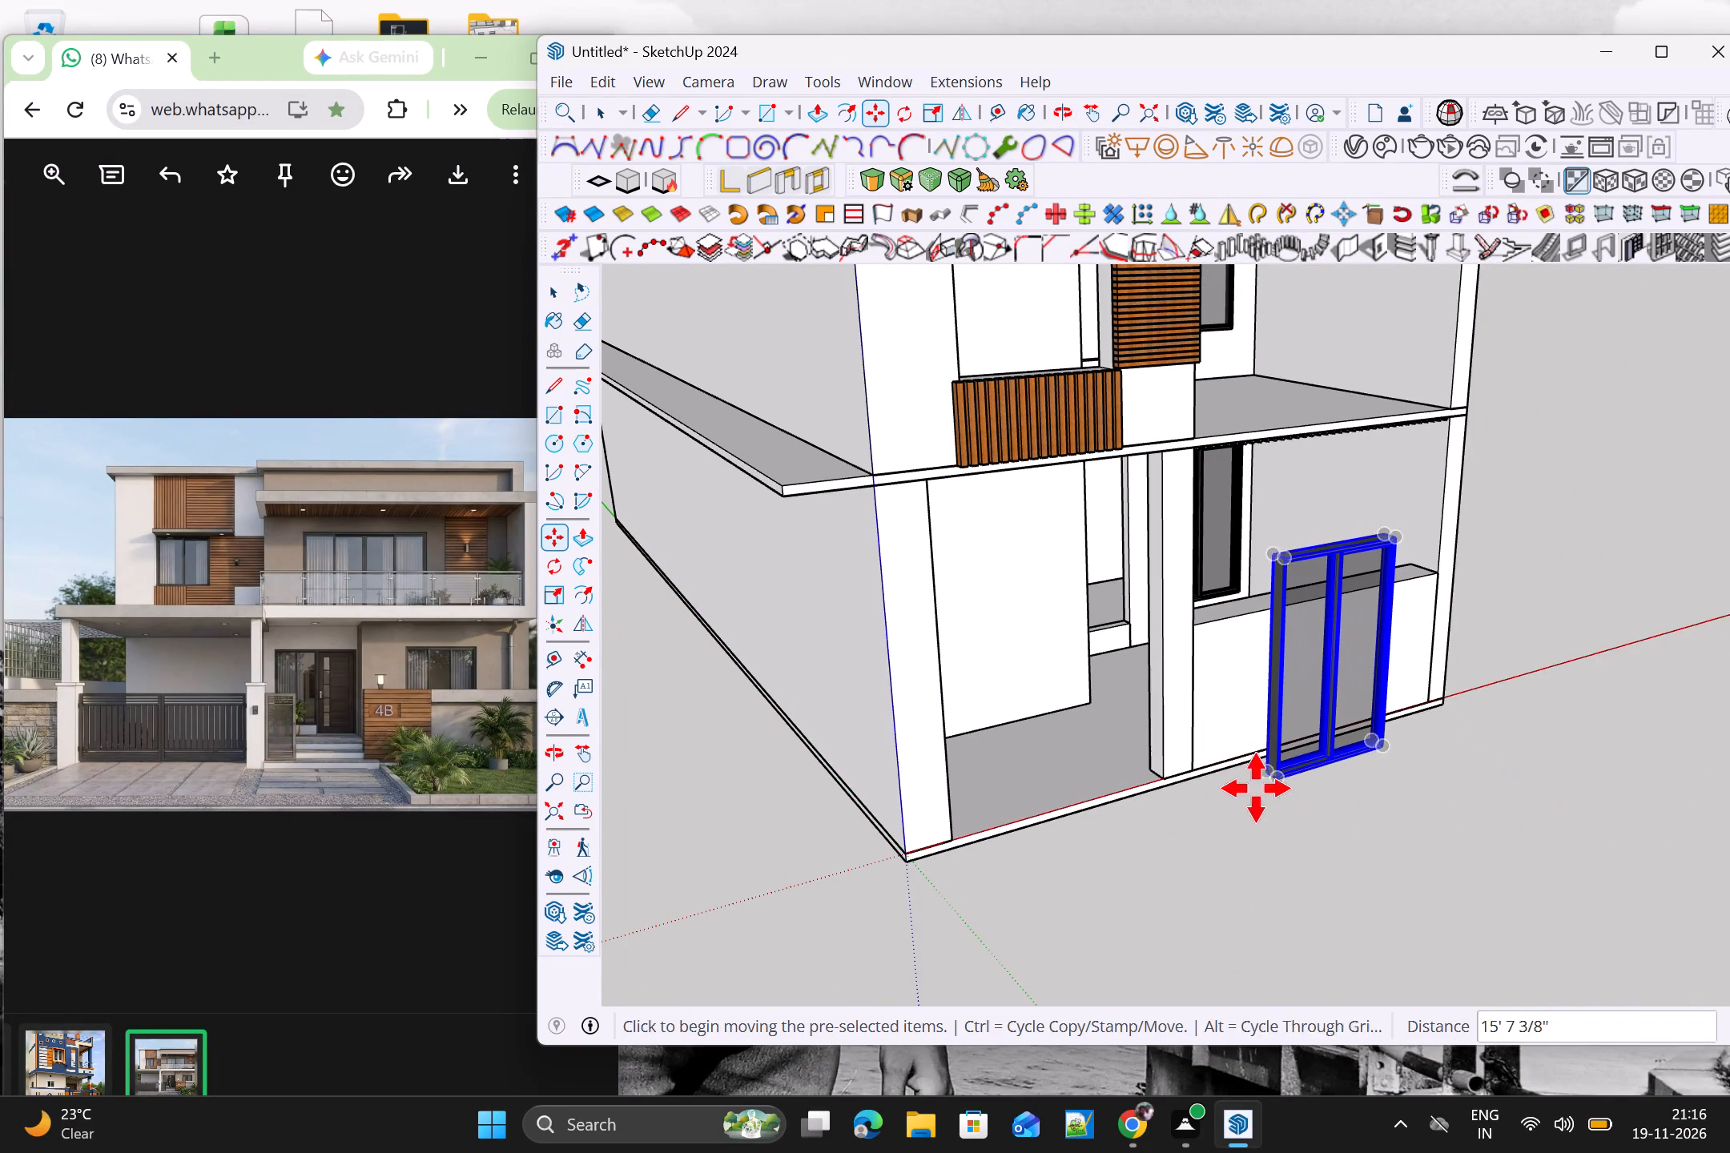
Move the new window copy by its lower corner to the lower corner of the upper-floor front opening above the vertical battens.
left_click(1275, 781)
scroll(1139, 492, "down", 3)
scroll(1009, 373, "up", 3)
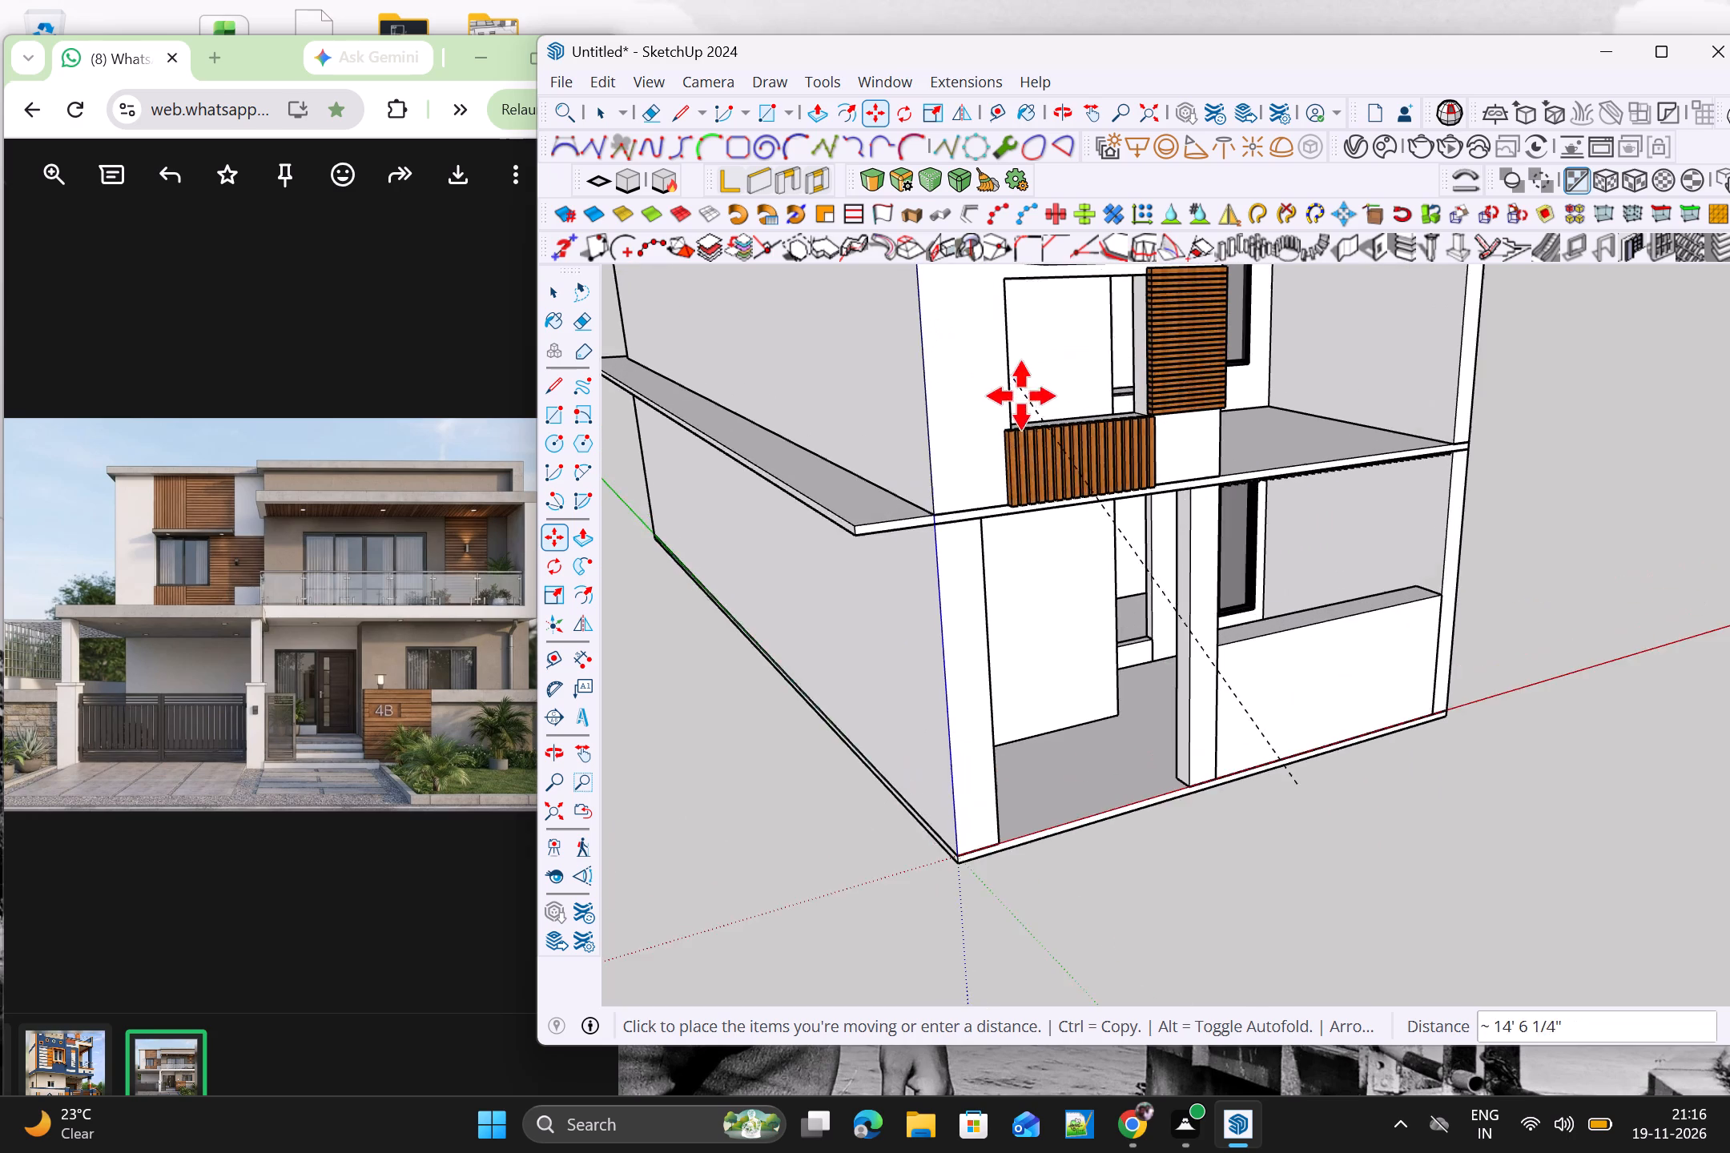
scroll(1021, 396, "up", 4)
left_click(1004, 435)
Scale the front upper-floor window's width by about 1.13 to meet the opening's edge beside the horizontal slat panel.
scroll(1017, 436, "down", 4)
middle_click_drag(1221, 439, 1193, 472)
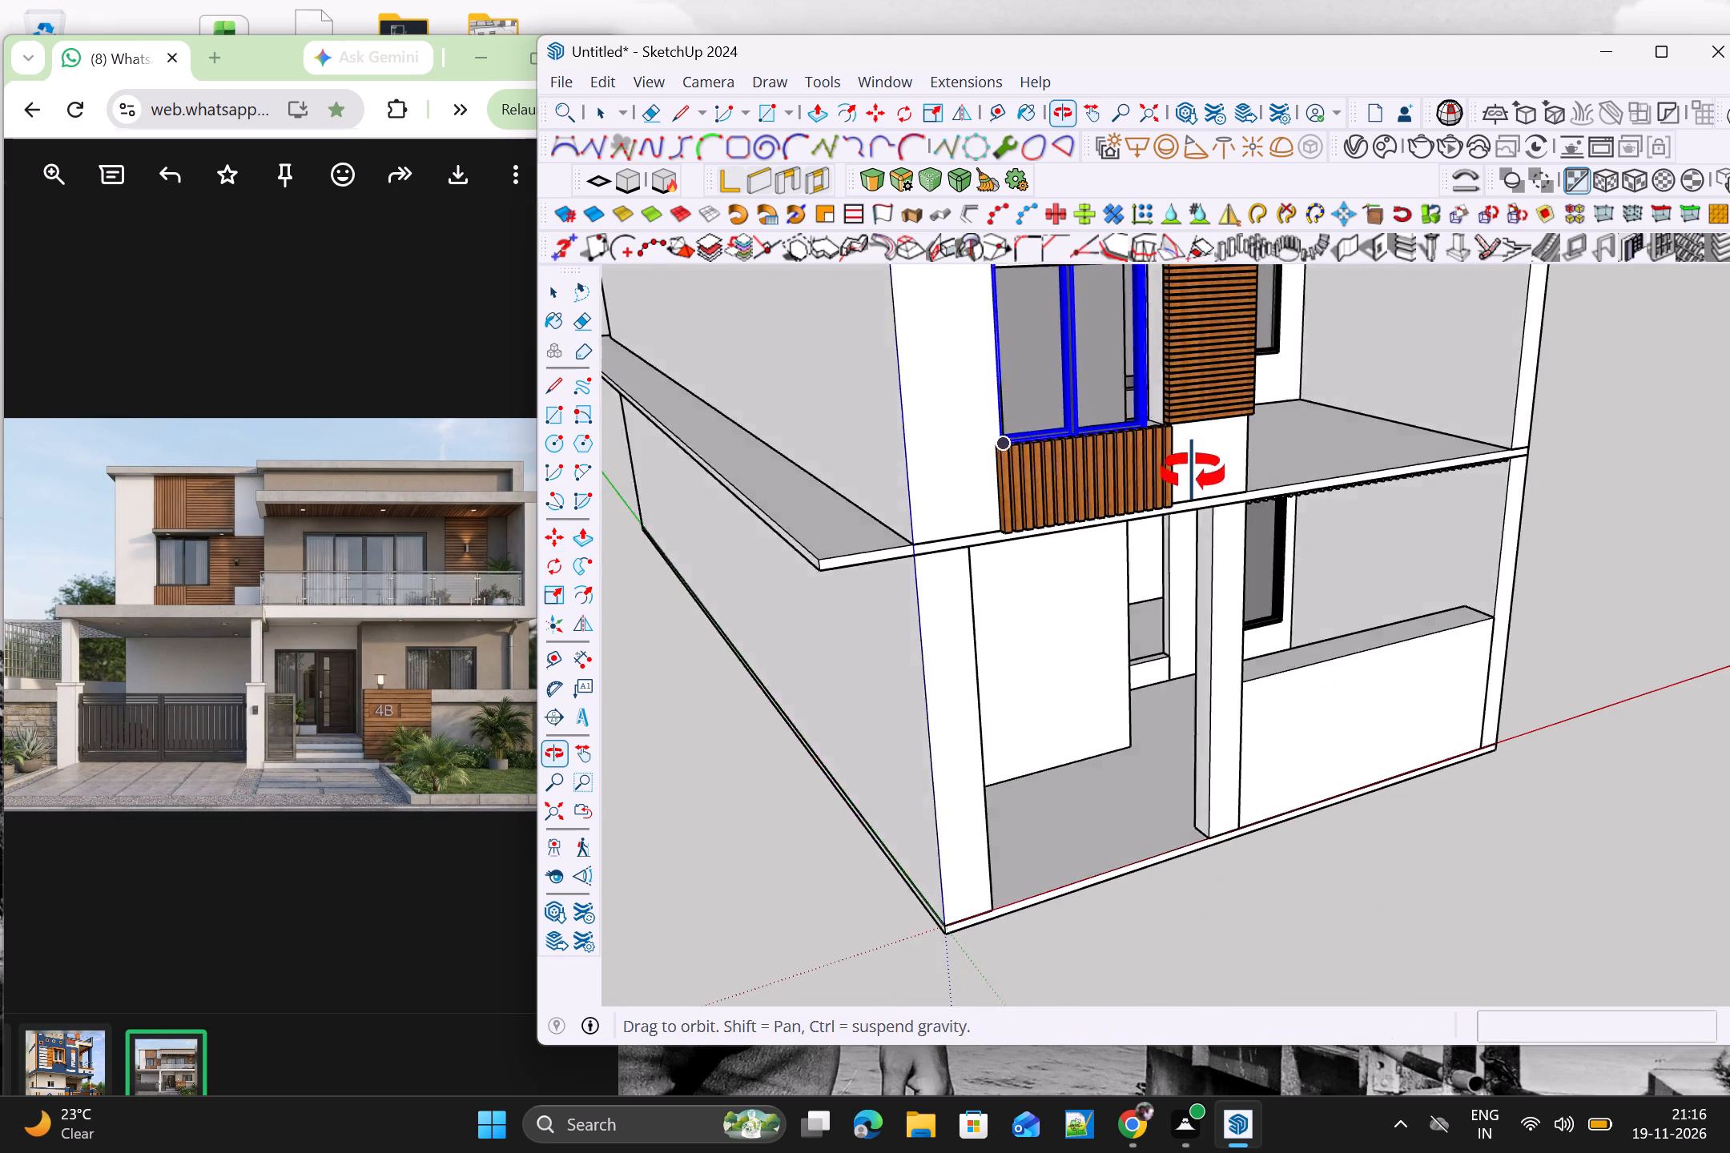
middle_click_drag(1193, 472, 1088, 489)
scroll(1120, 426, "down", 8)
middle_click_drag(1175, 456, 1088, 332)
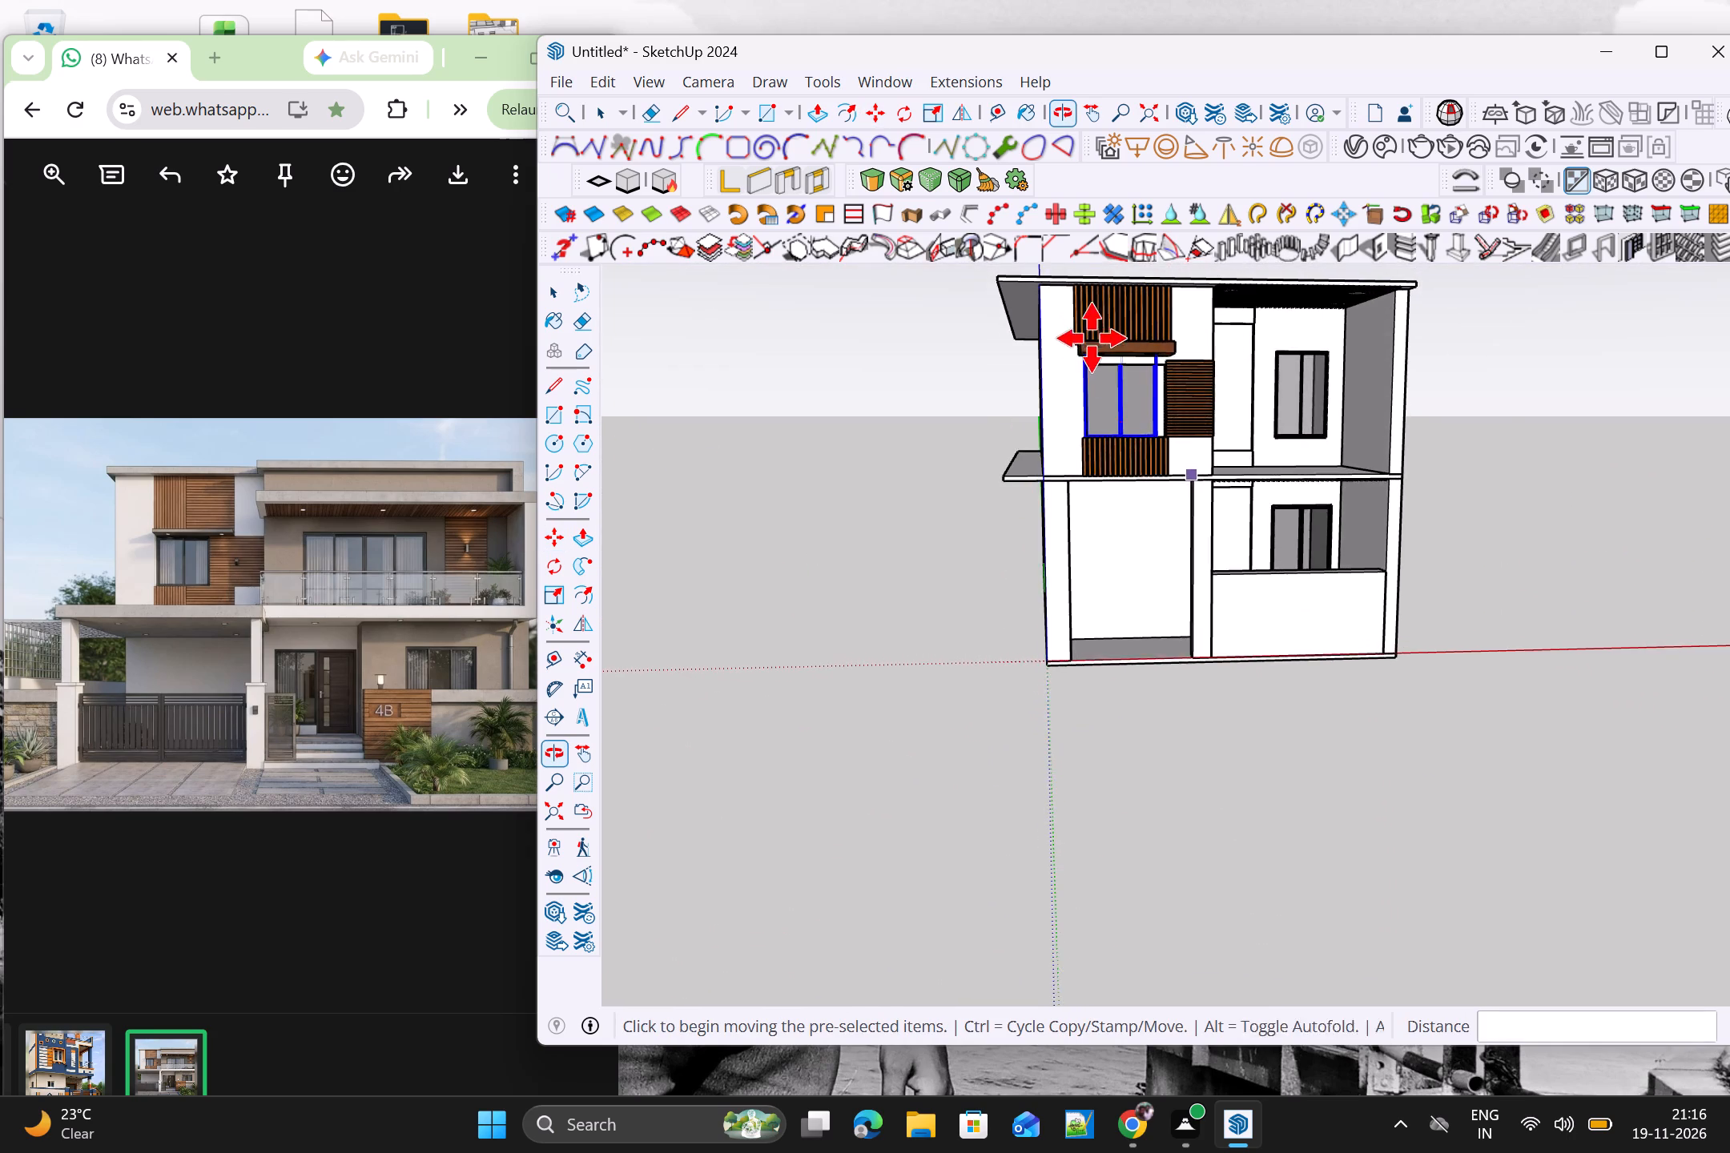
scroll(1099, 357, "up", 10)
scroll(1251, 444, "up", 3)
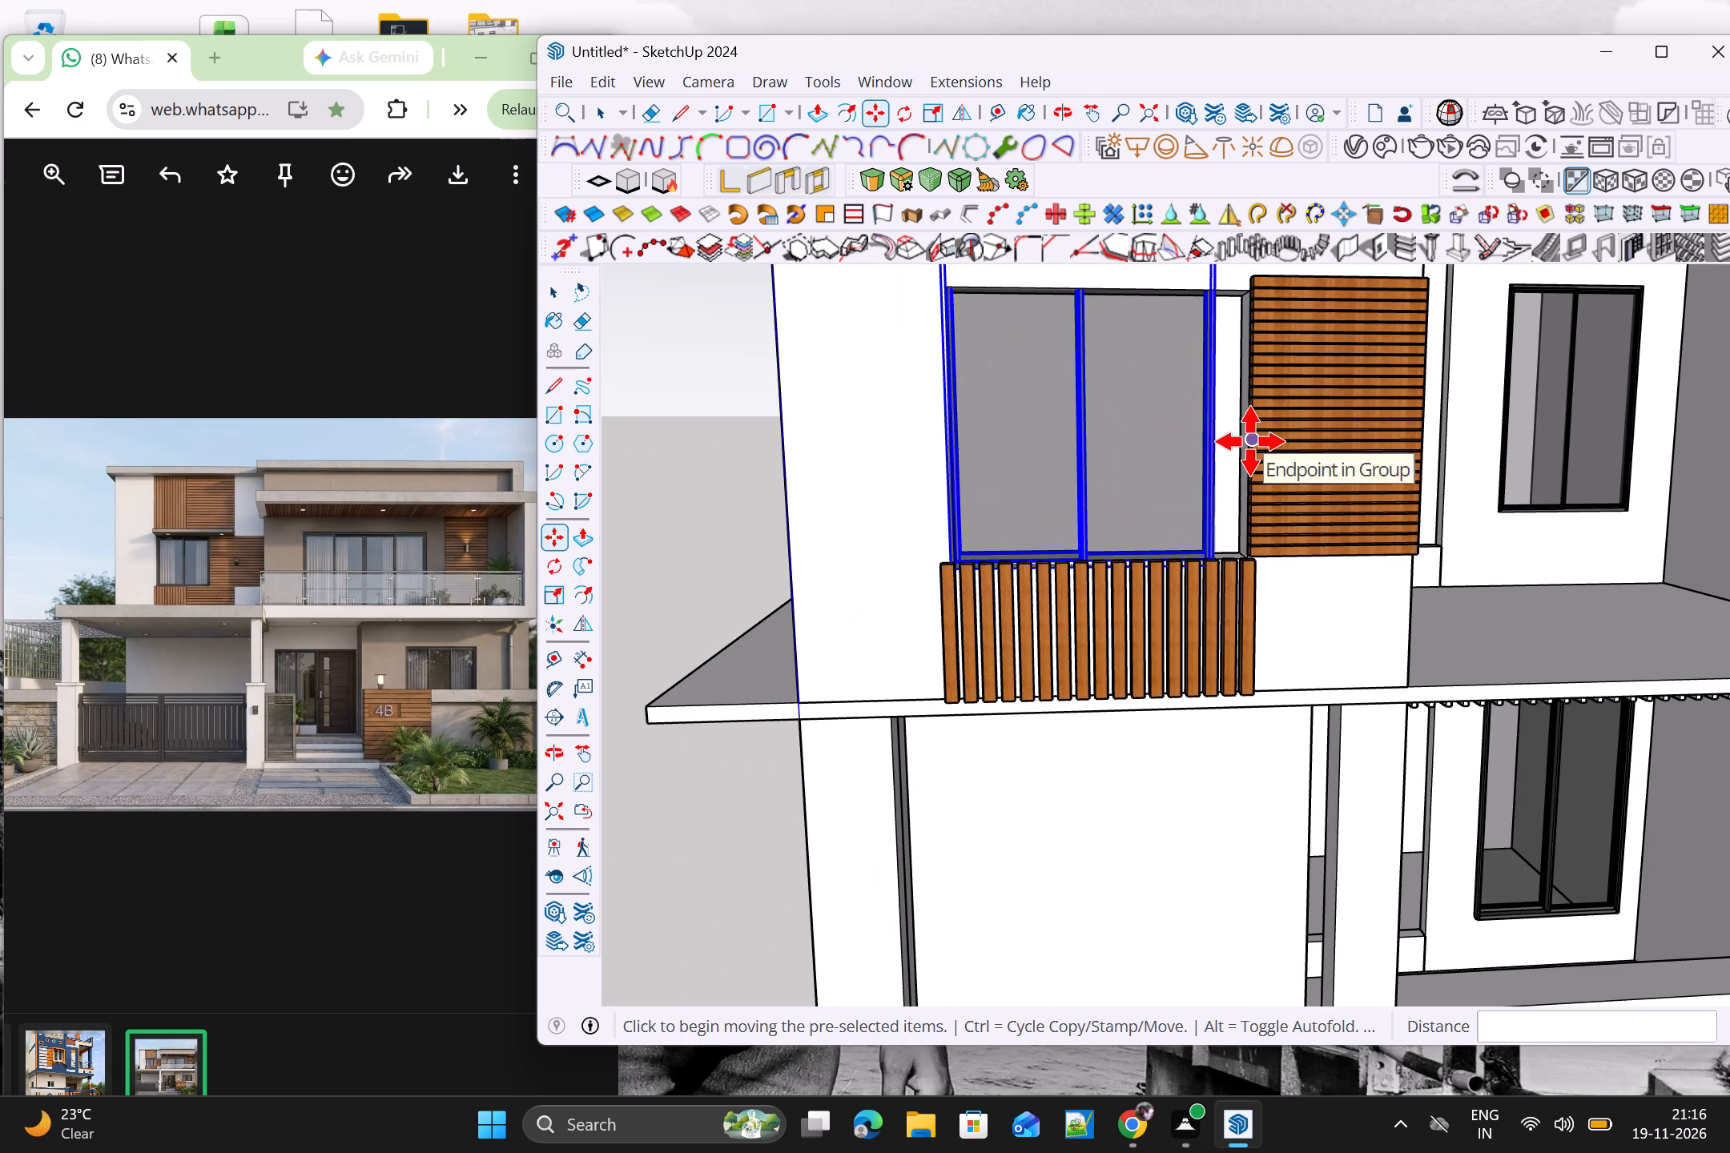
key("s")
scroll(1208, 364, "up", 3)
scroll(1221, 354, "down", 3)
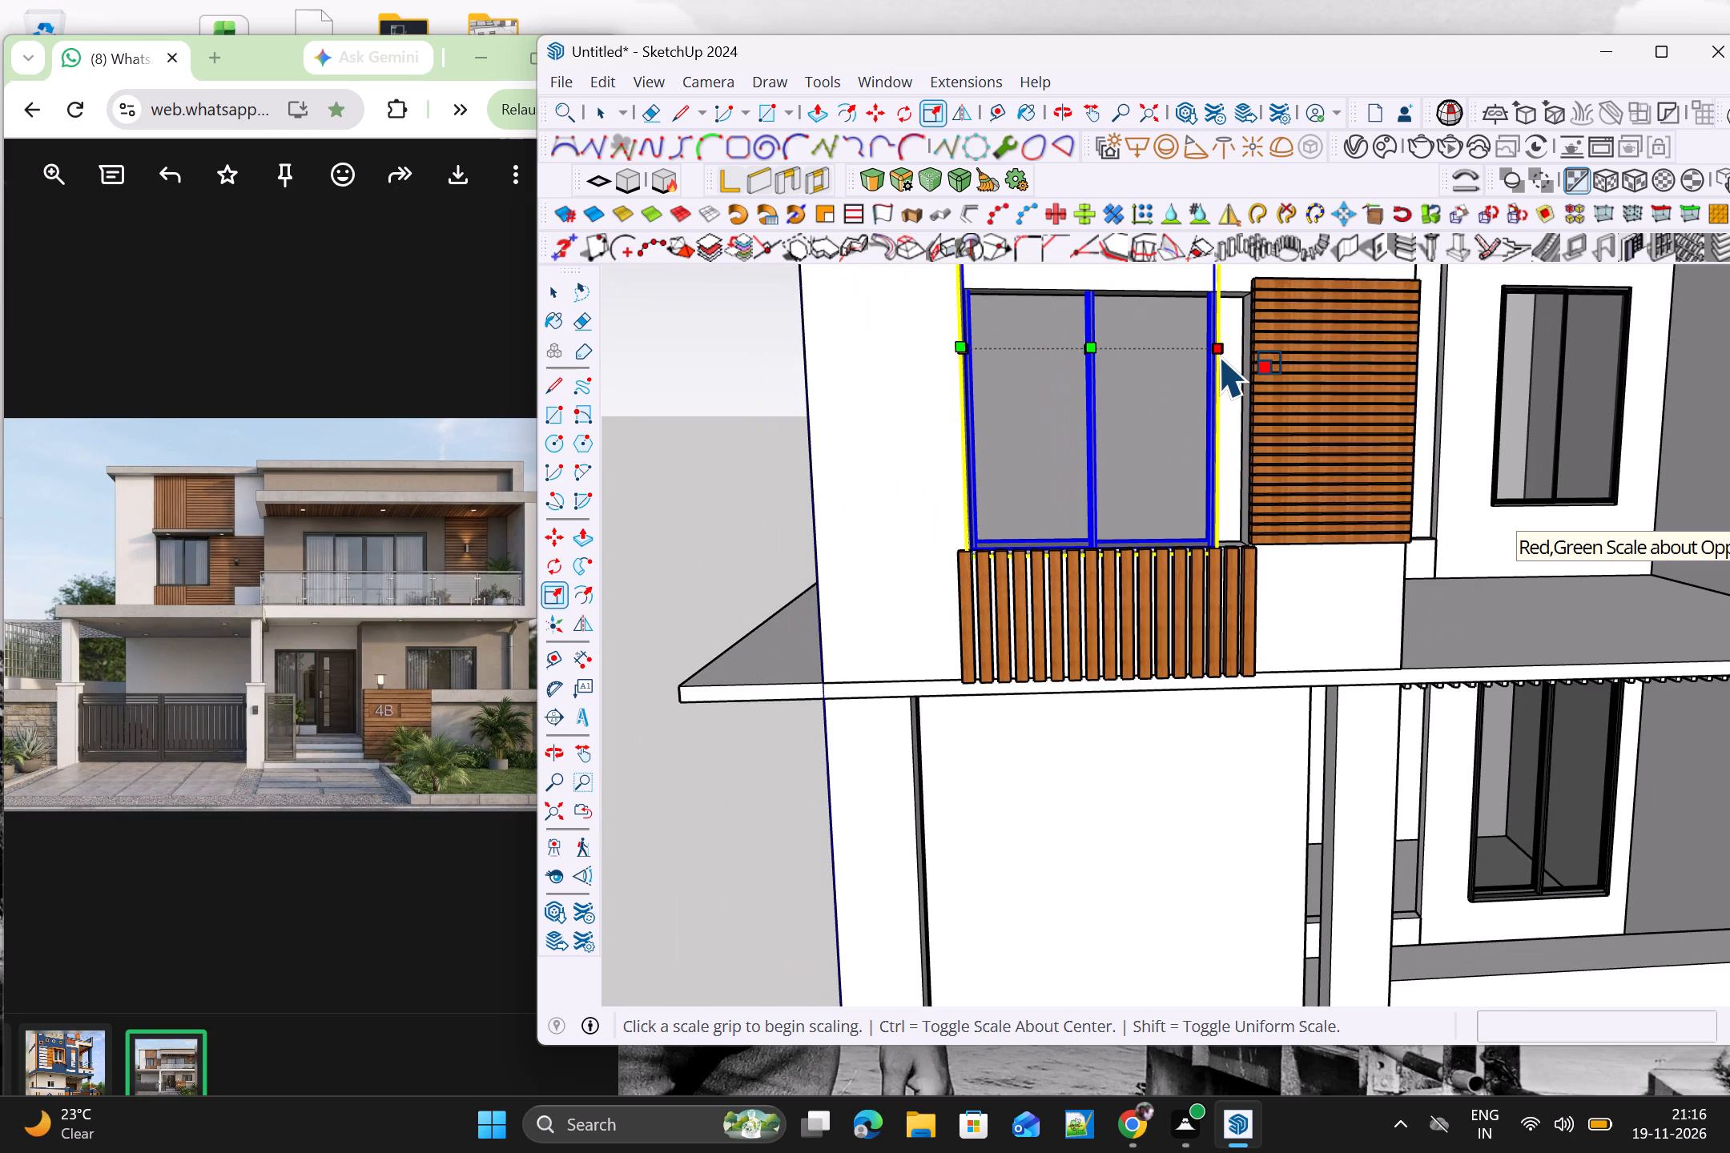
left_click(1220, 343)
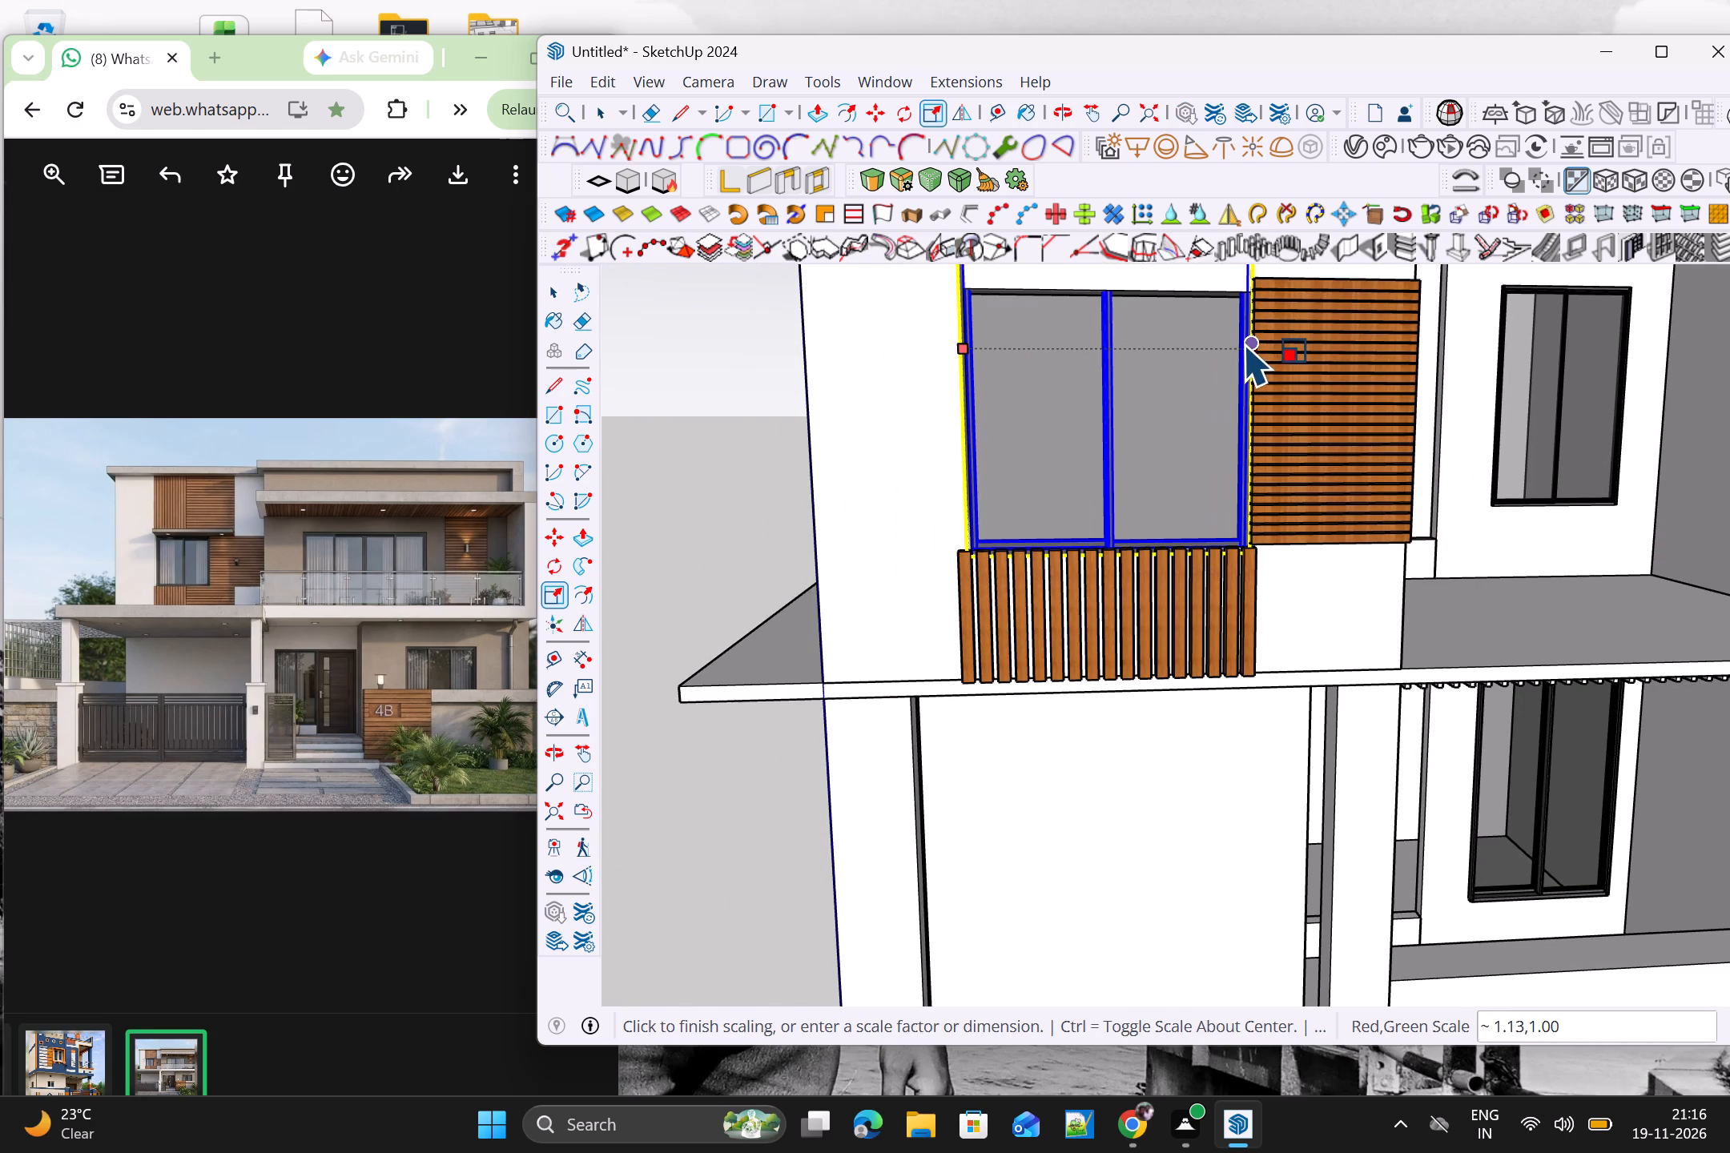
left_click(1245, 342)
scroll(1243, 348, "down", 4)
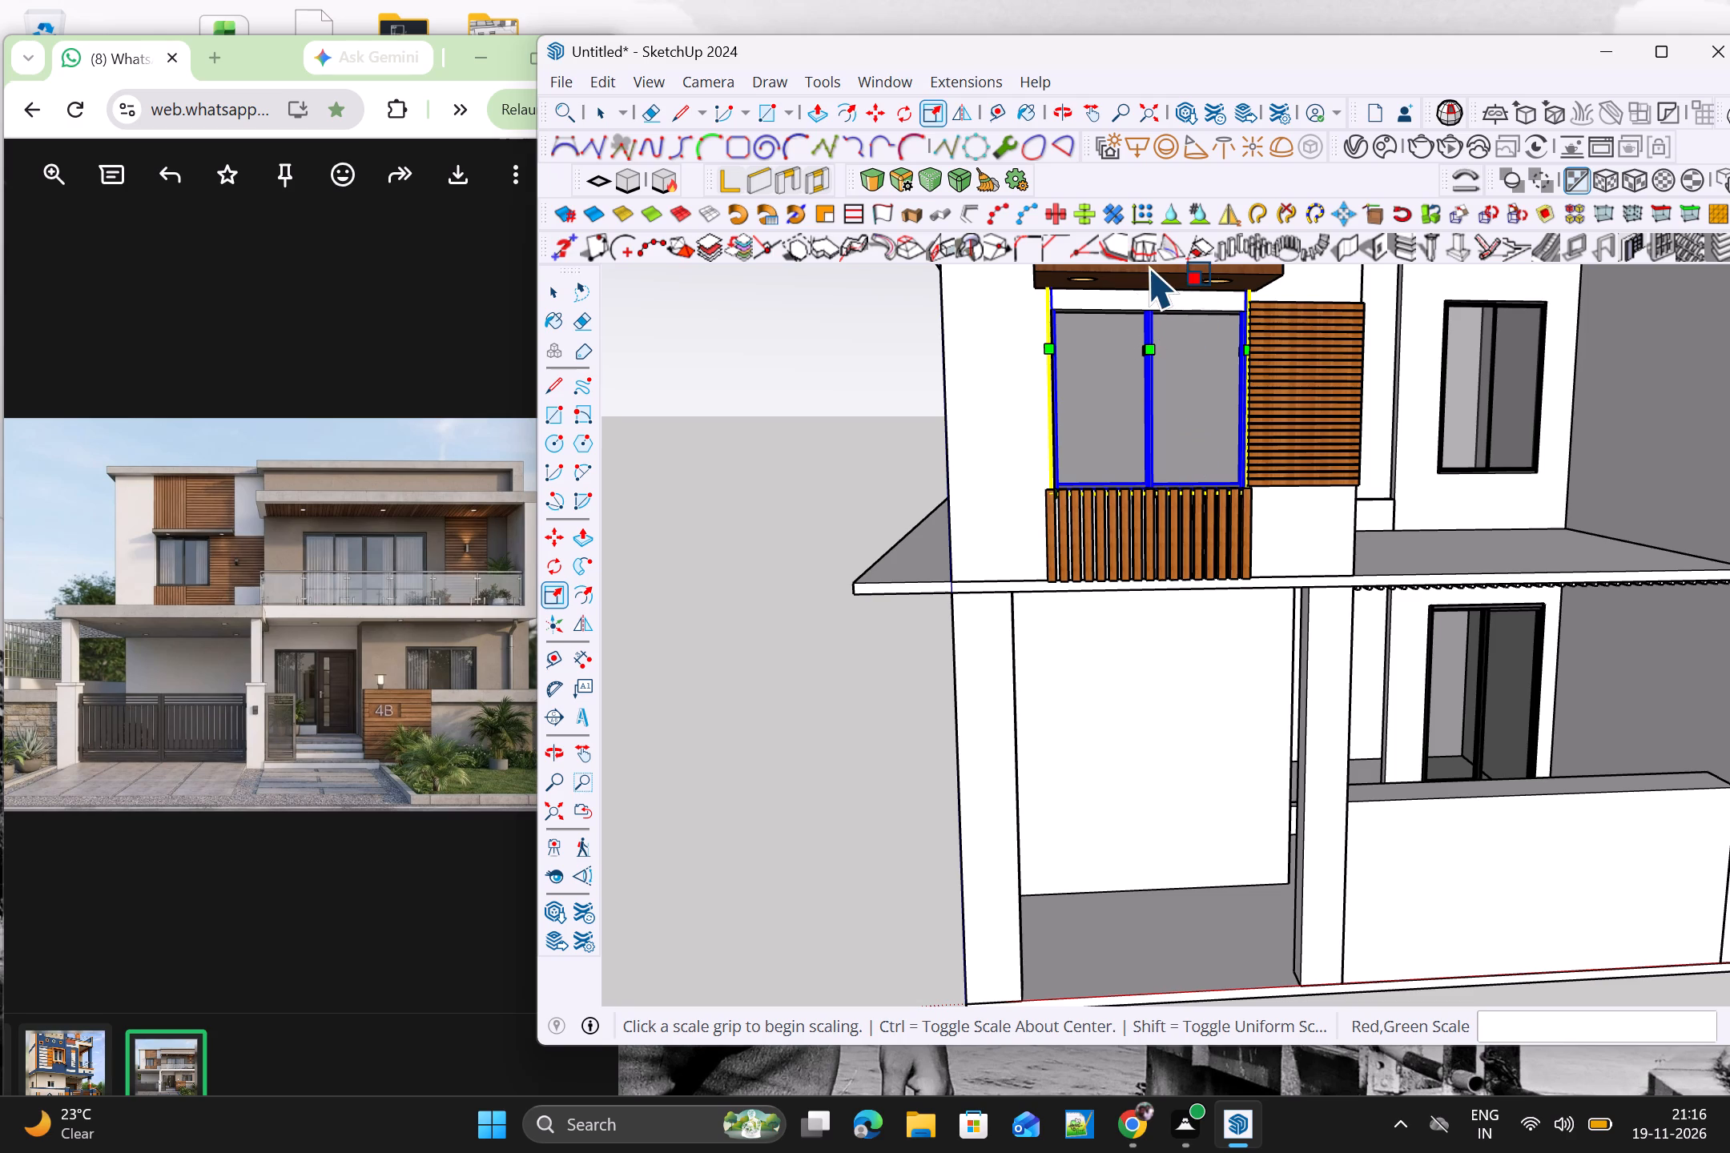
scroll(1149, 278, "down", 9)
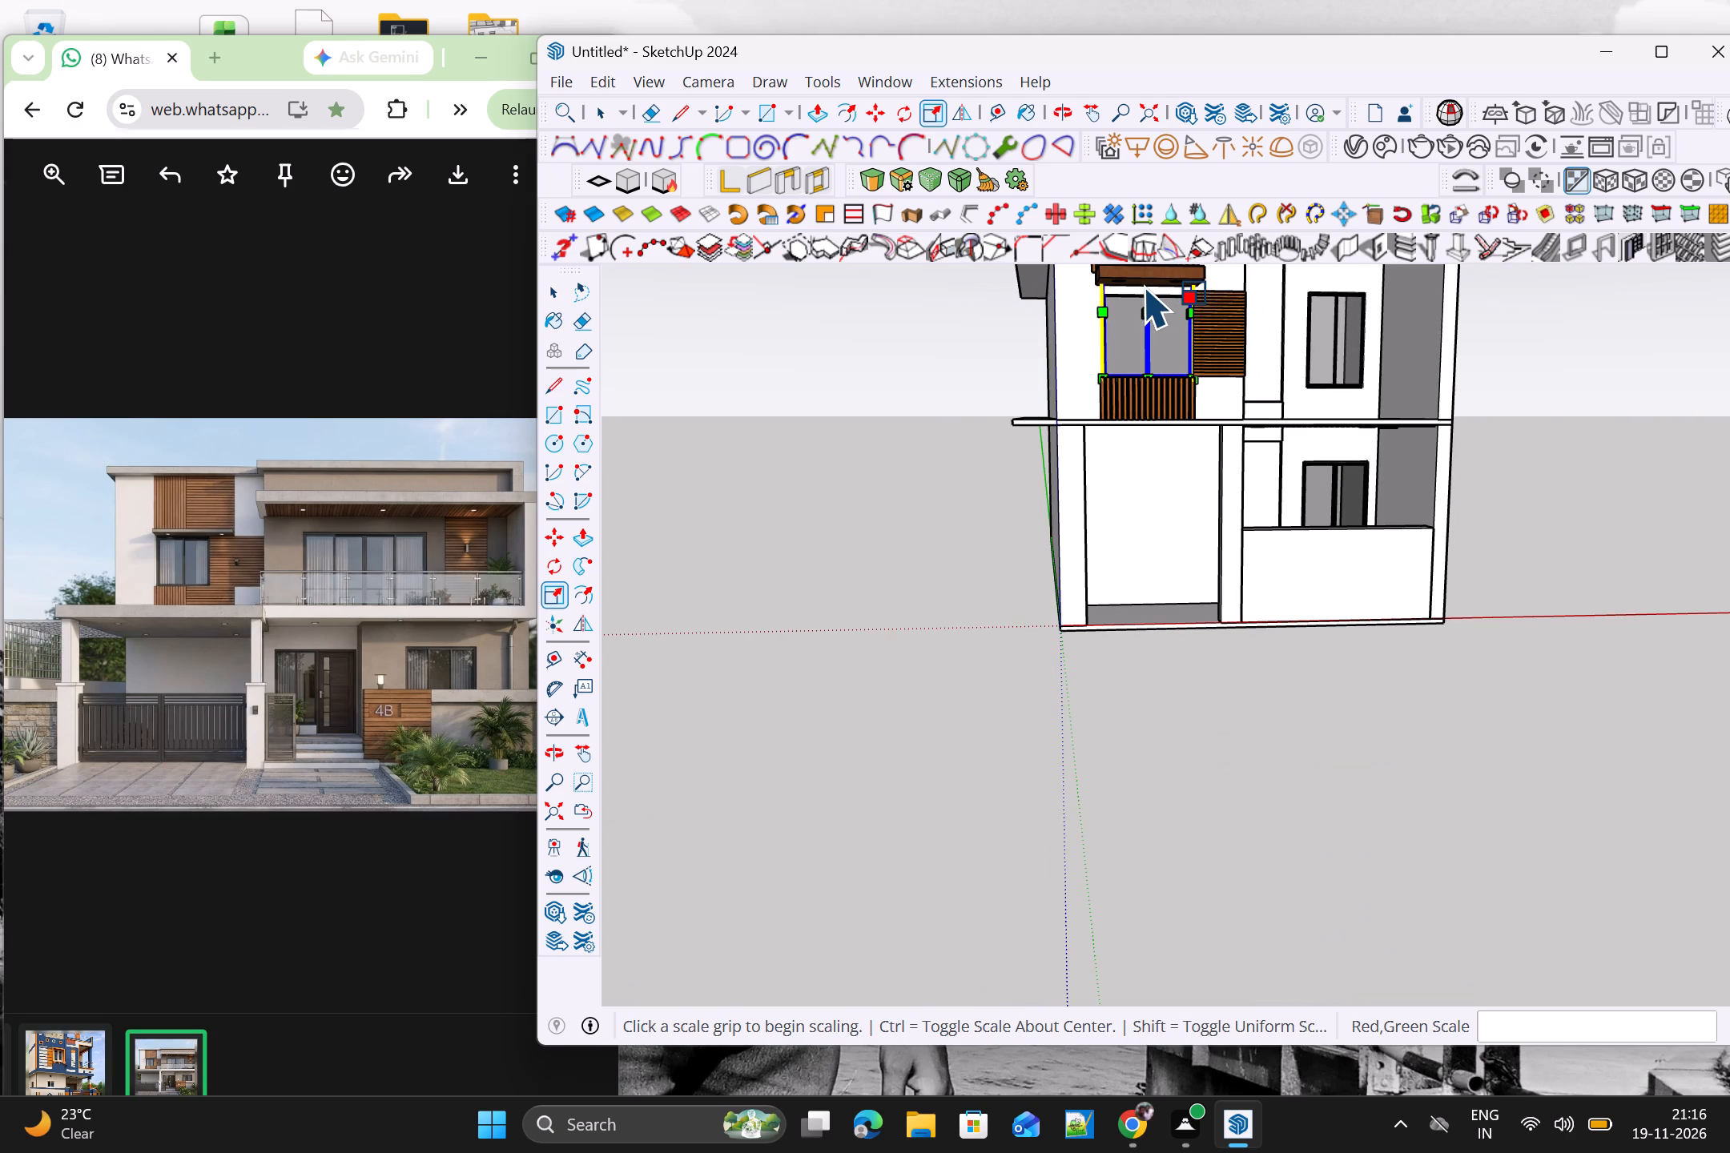
middle_click_drag(1145, 290, 1145, 397, "shift")
scroll(1150, 374, "up", 3)
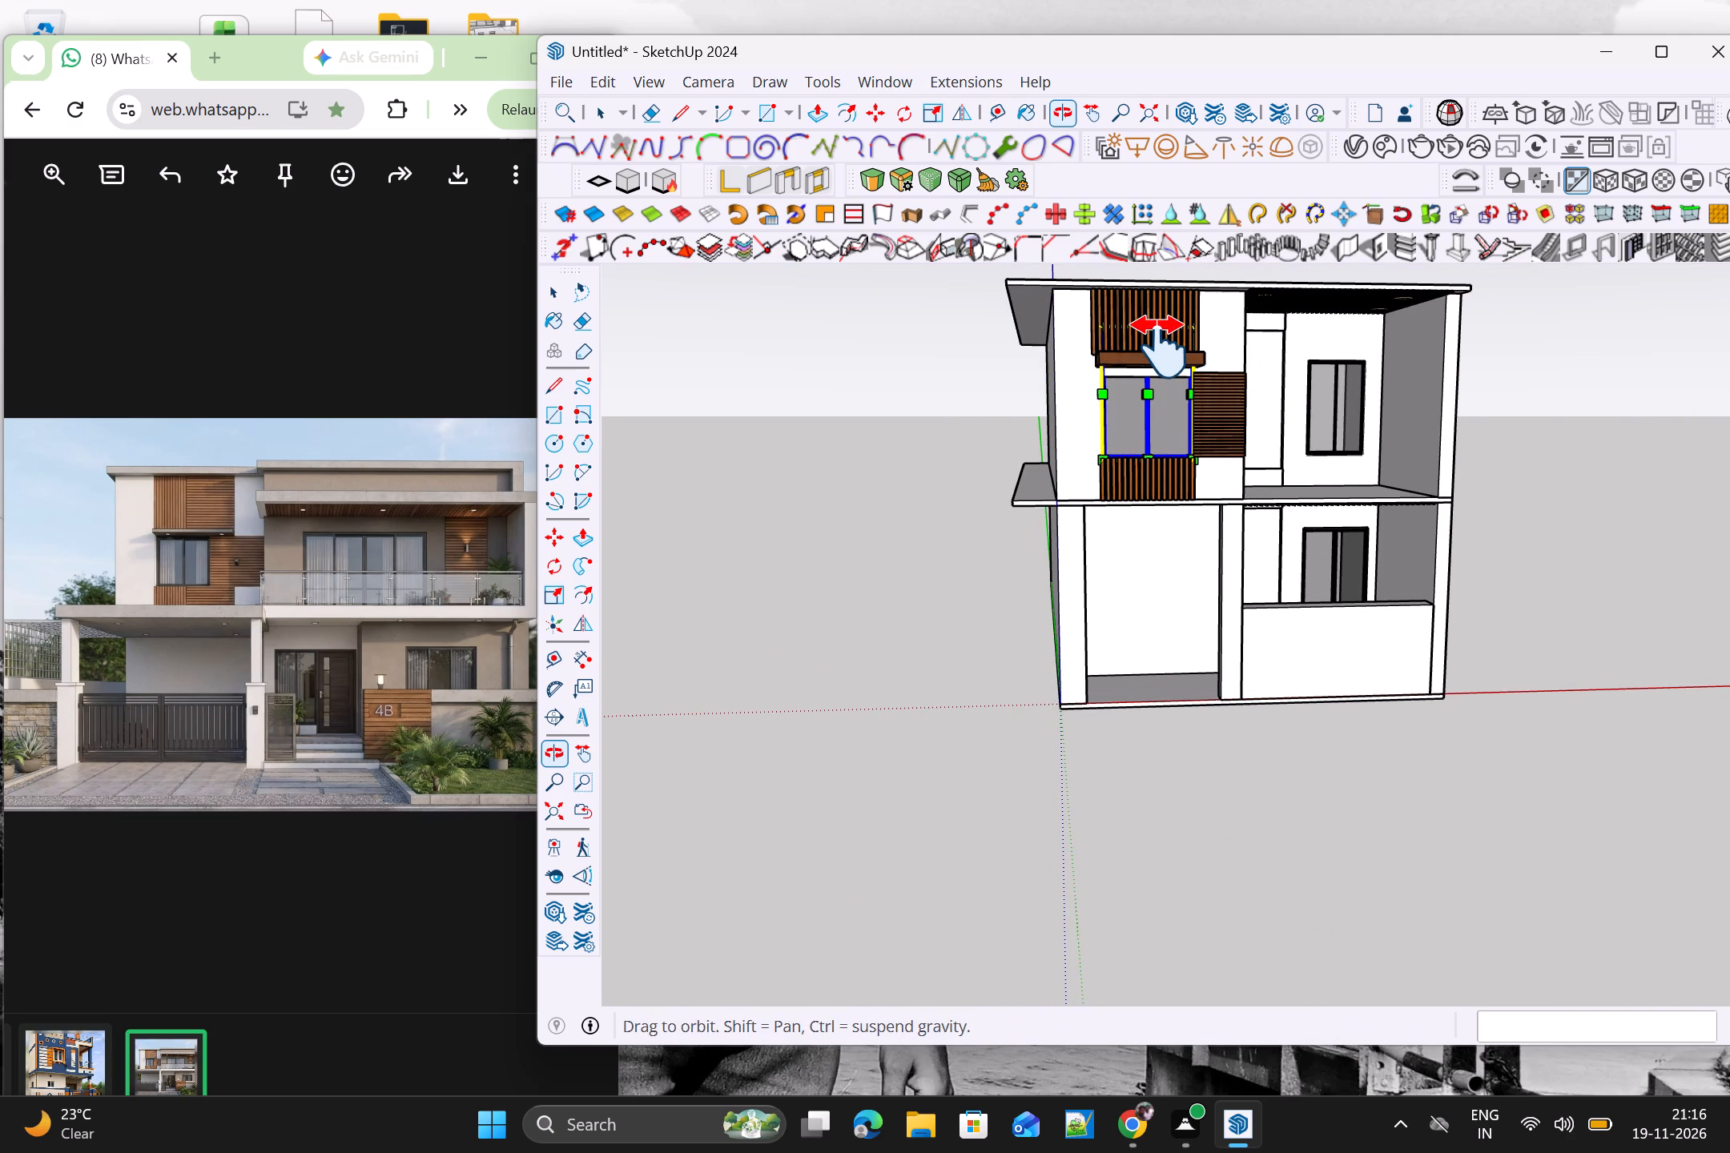
left_click(1160, 347)
key("Escape")
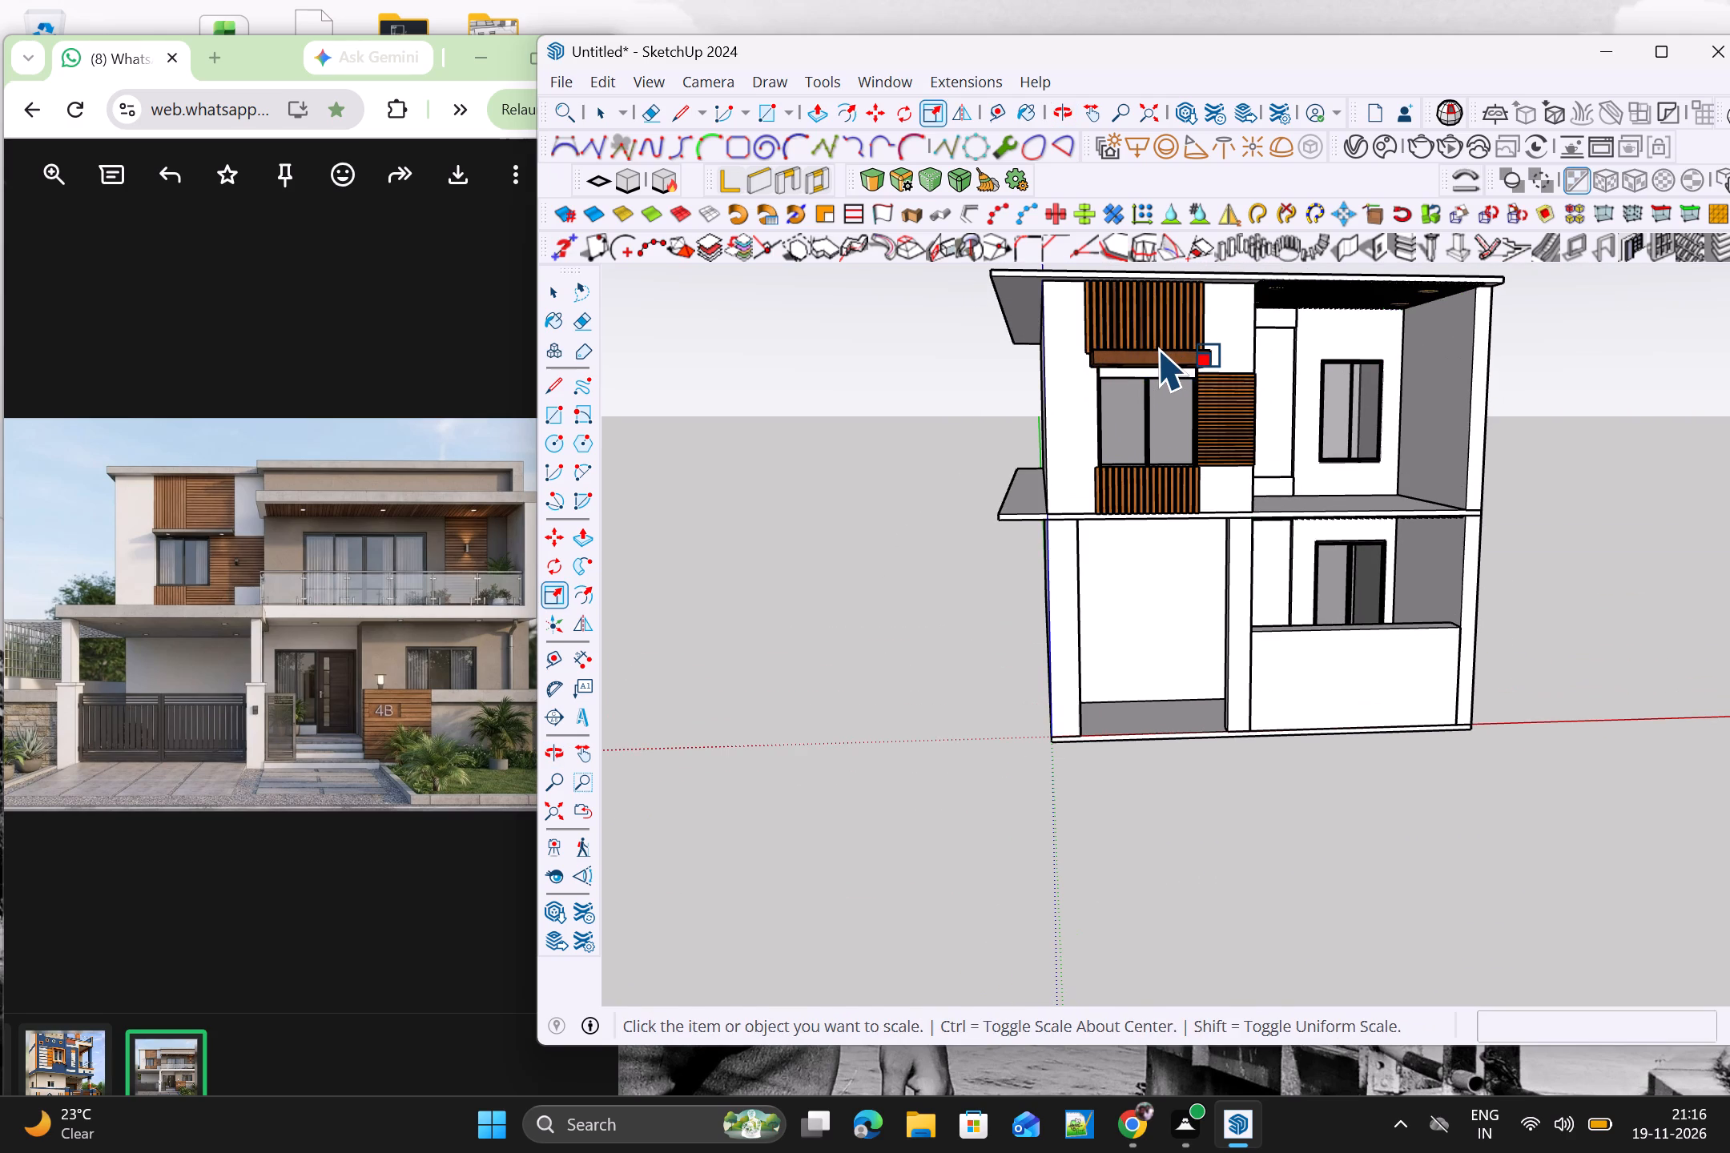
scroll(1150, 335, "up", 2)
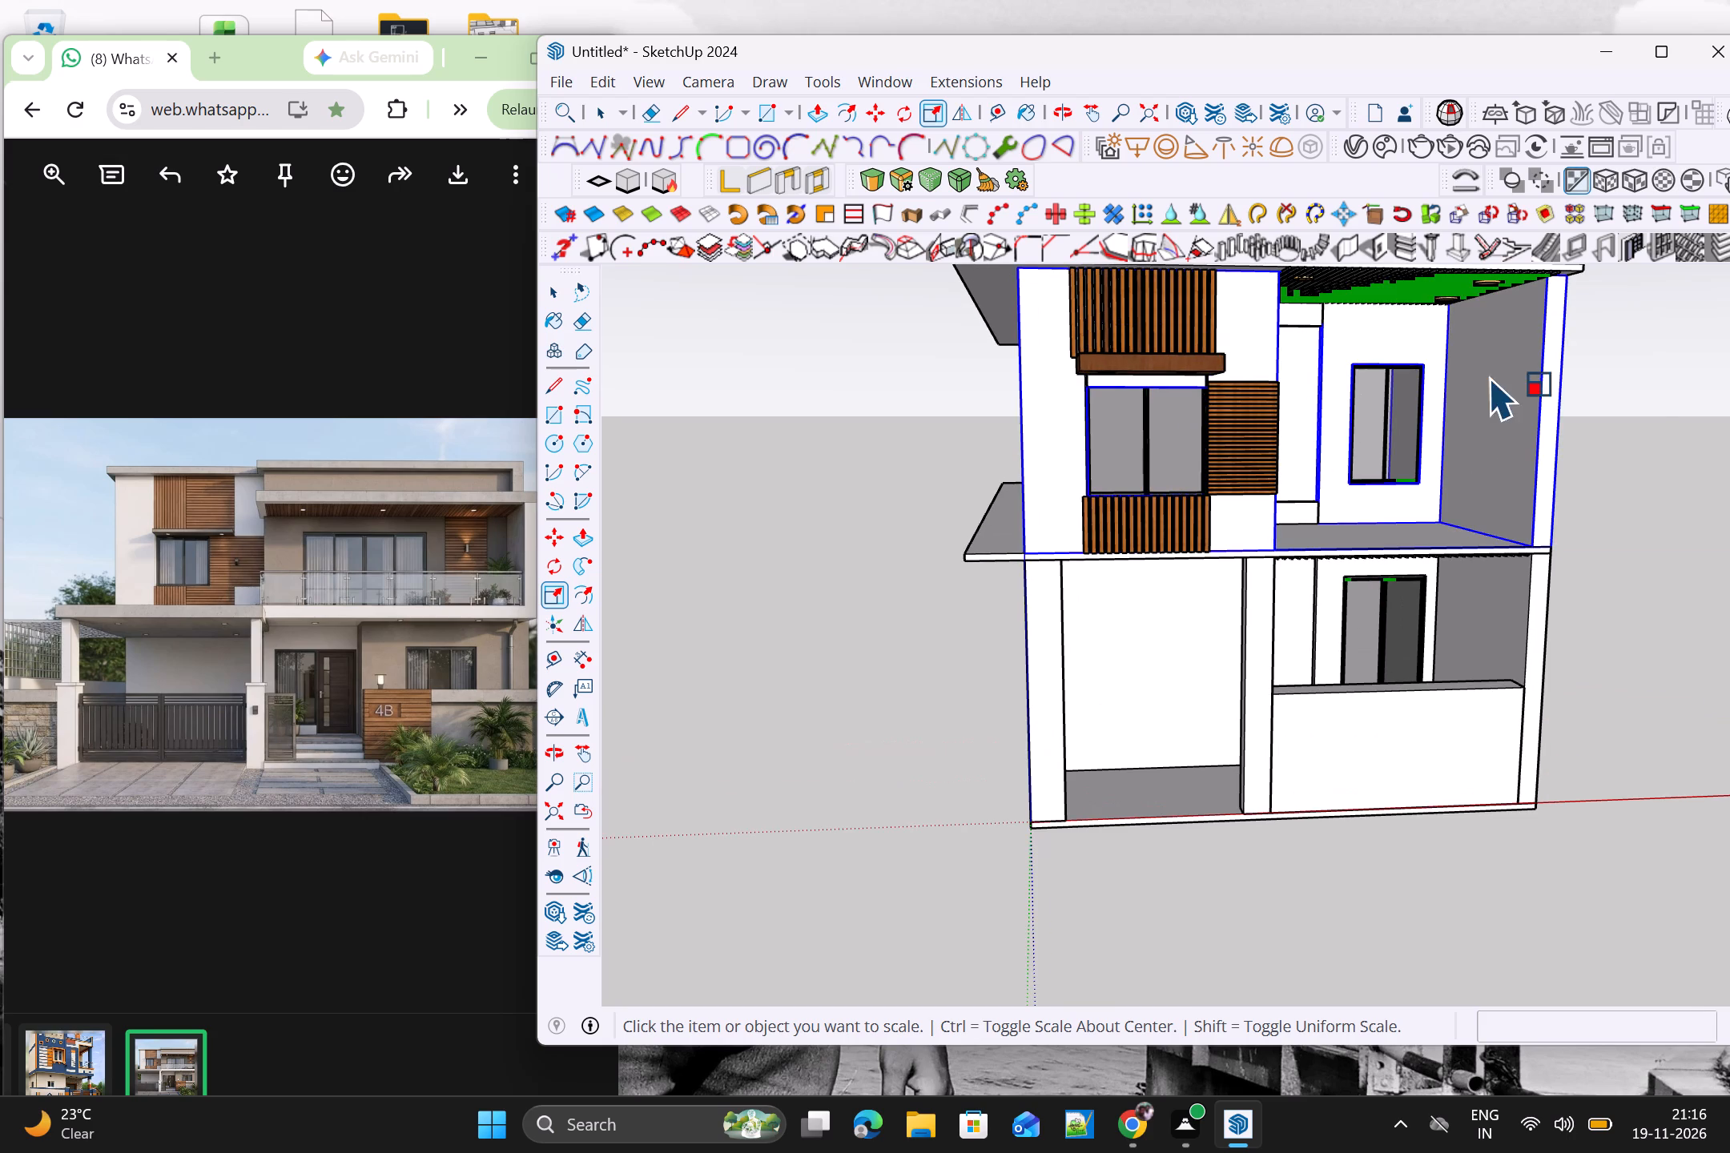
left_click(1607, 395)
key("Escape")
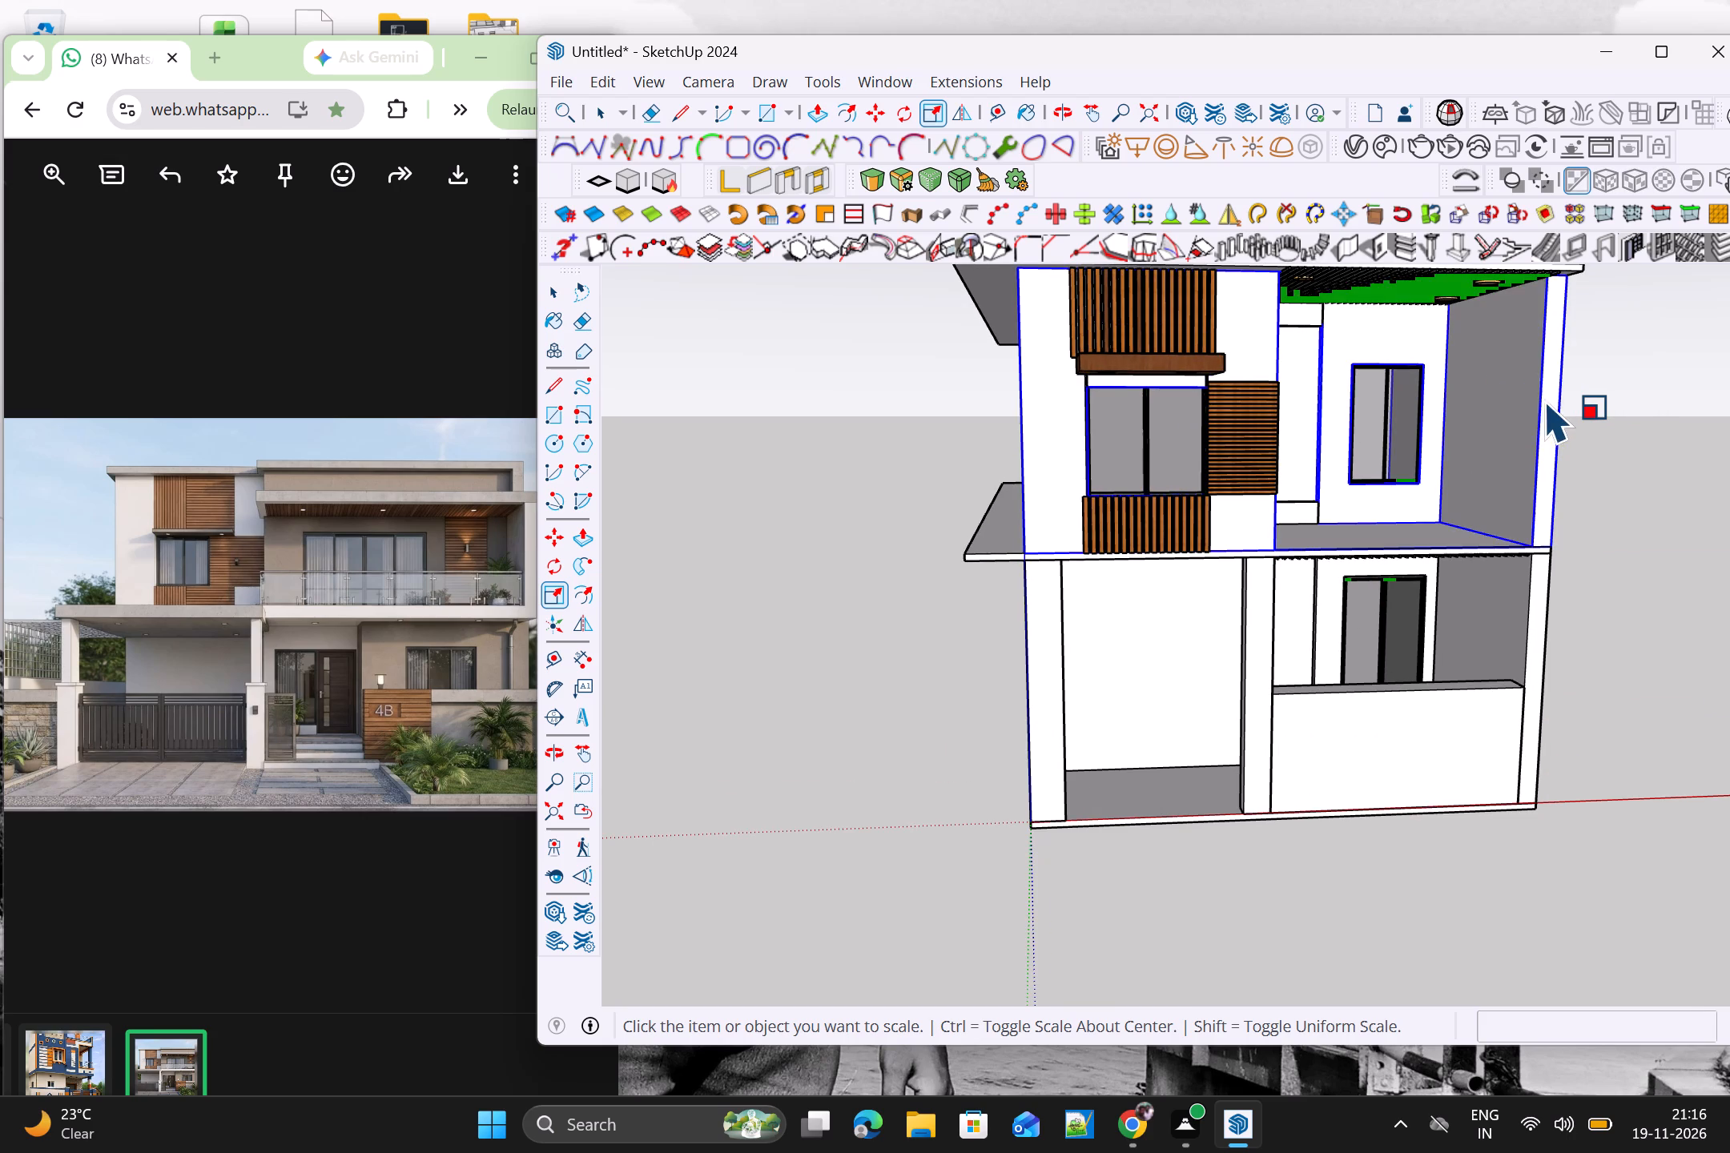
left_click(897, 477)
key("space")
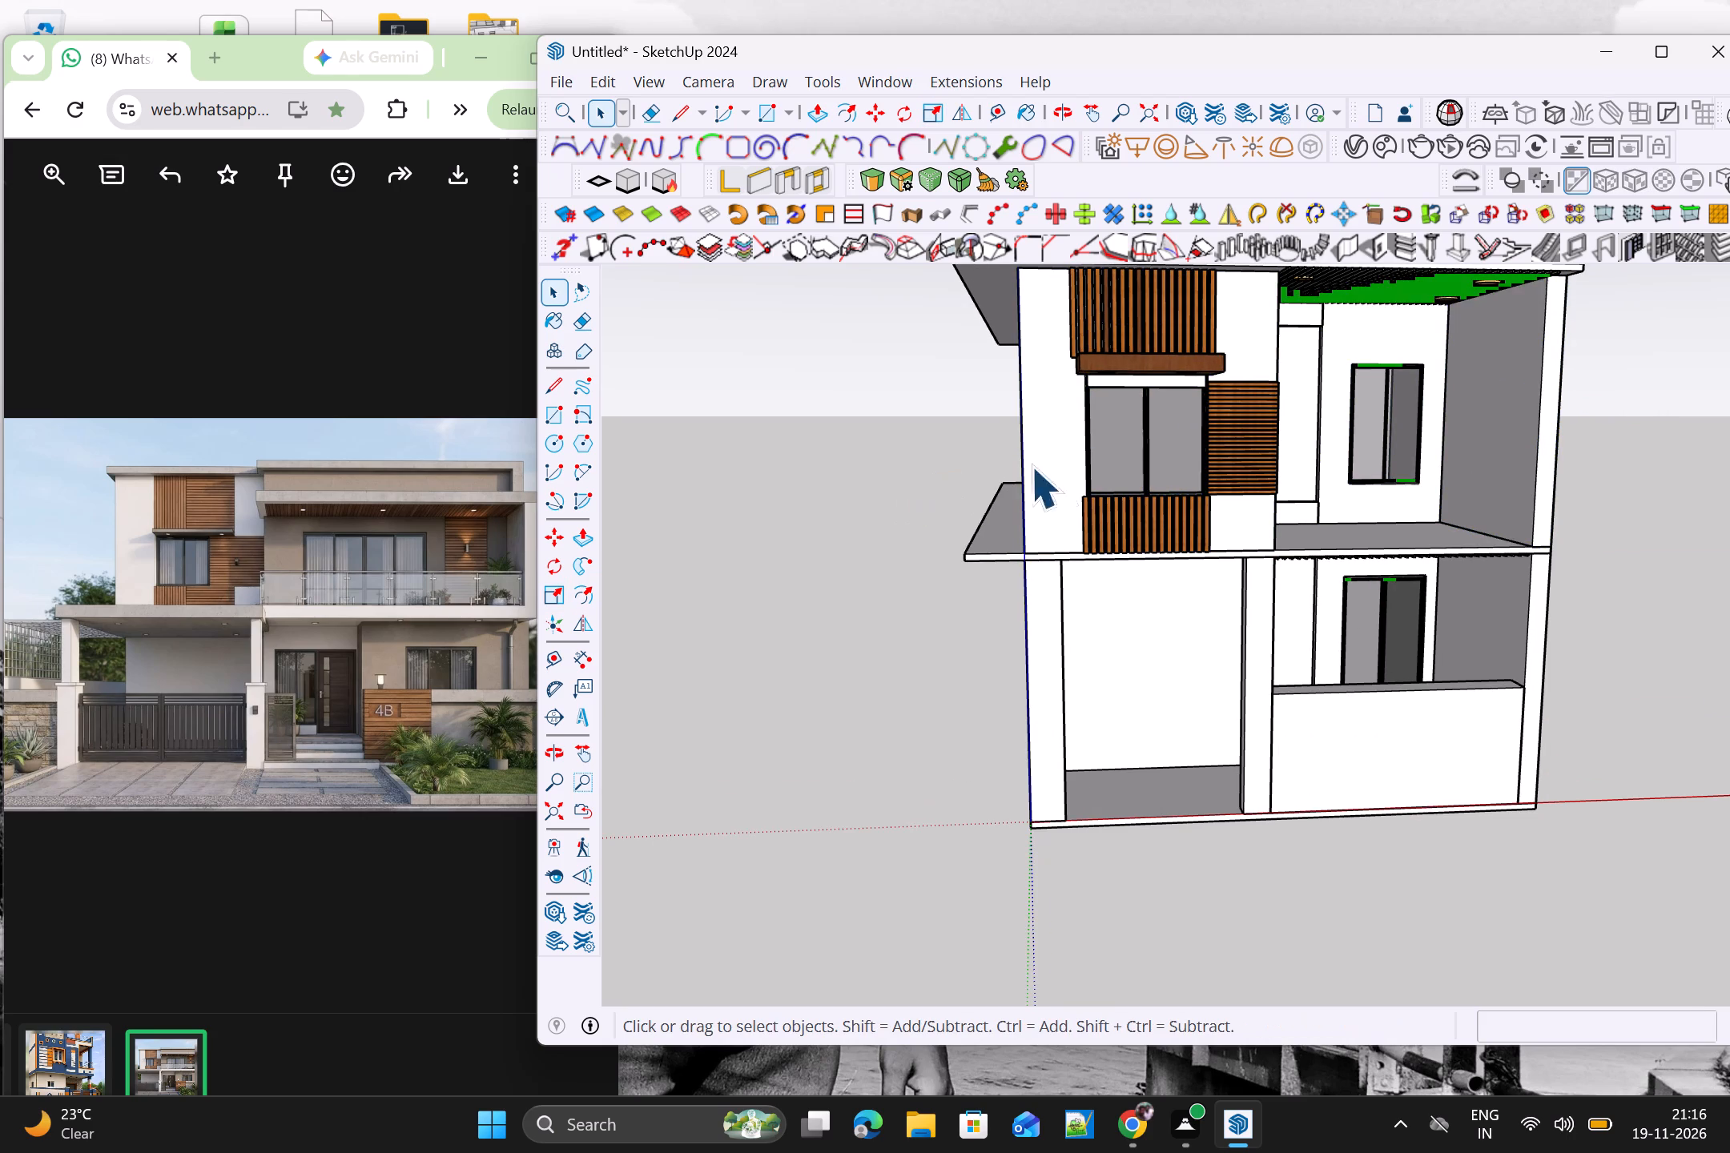
Scale the front upper-floor window vertically from its top edge to meet the head of its opening below the wooden canopy.
scroll(1052, 465, "down", 1)
left_click(1166, 449)
key("s")
scroll(1152, 405, "up", 3)
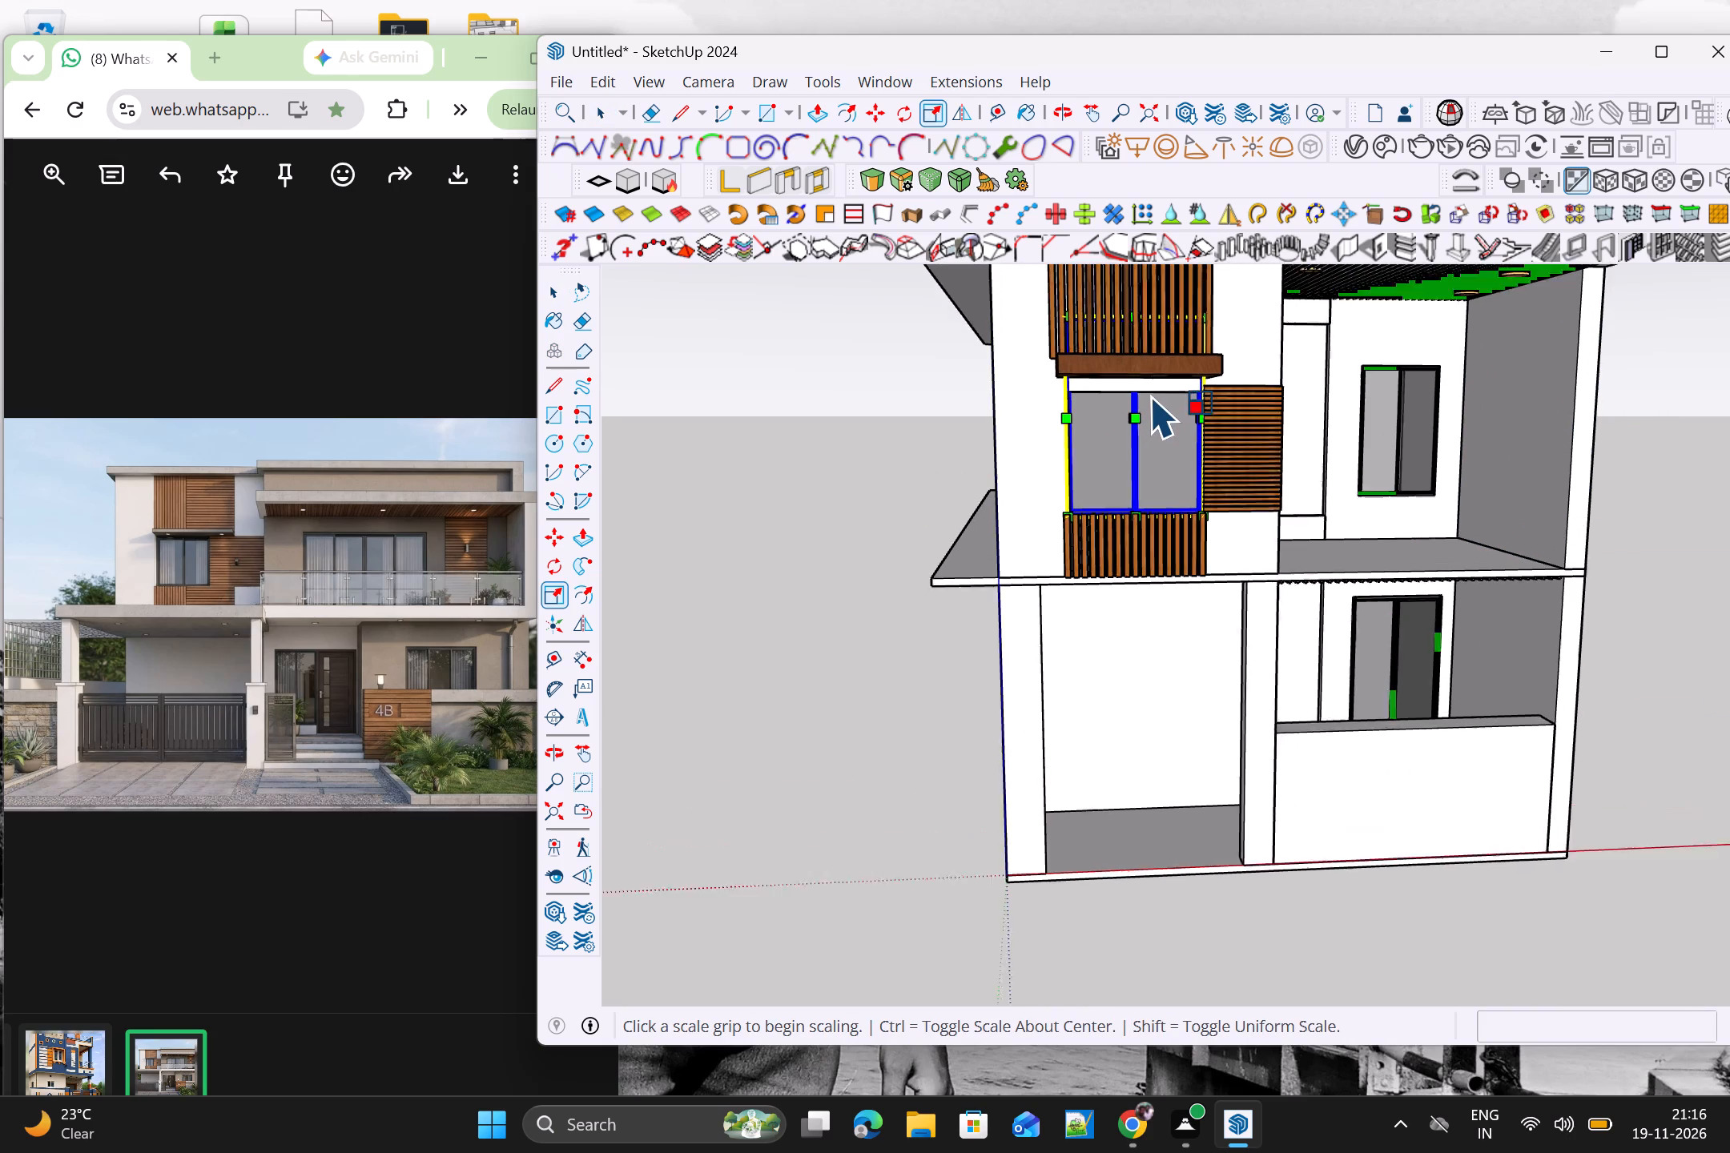
left_click(1138, 310)
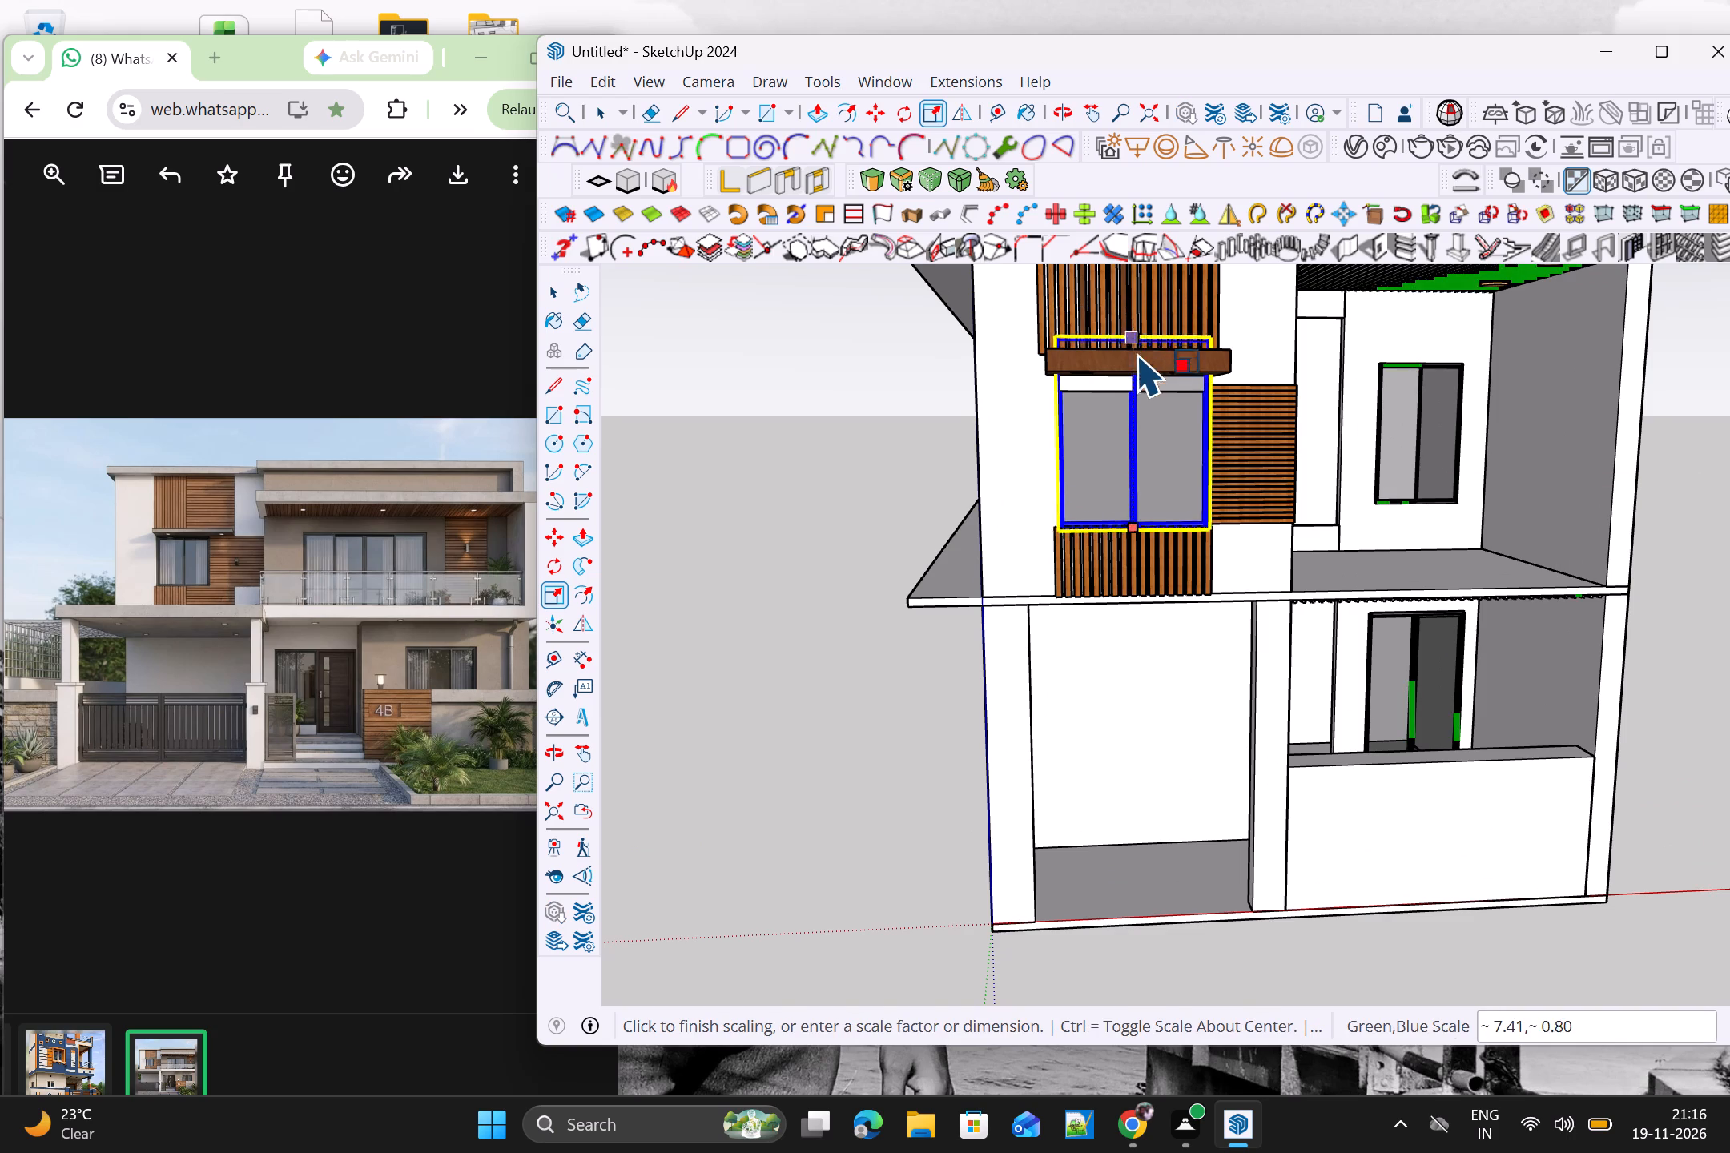
scroll(1138, 390, "up", 3)
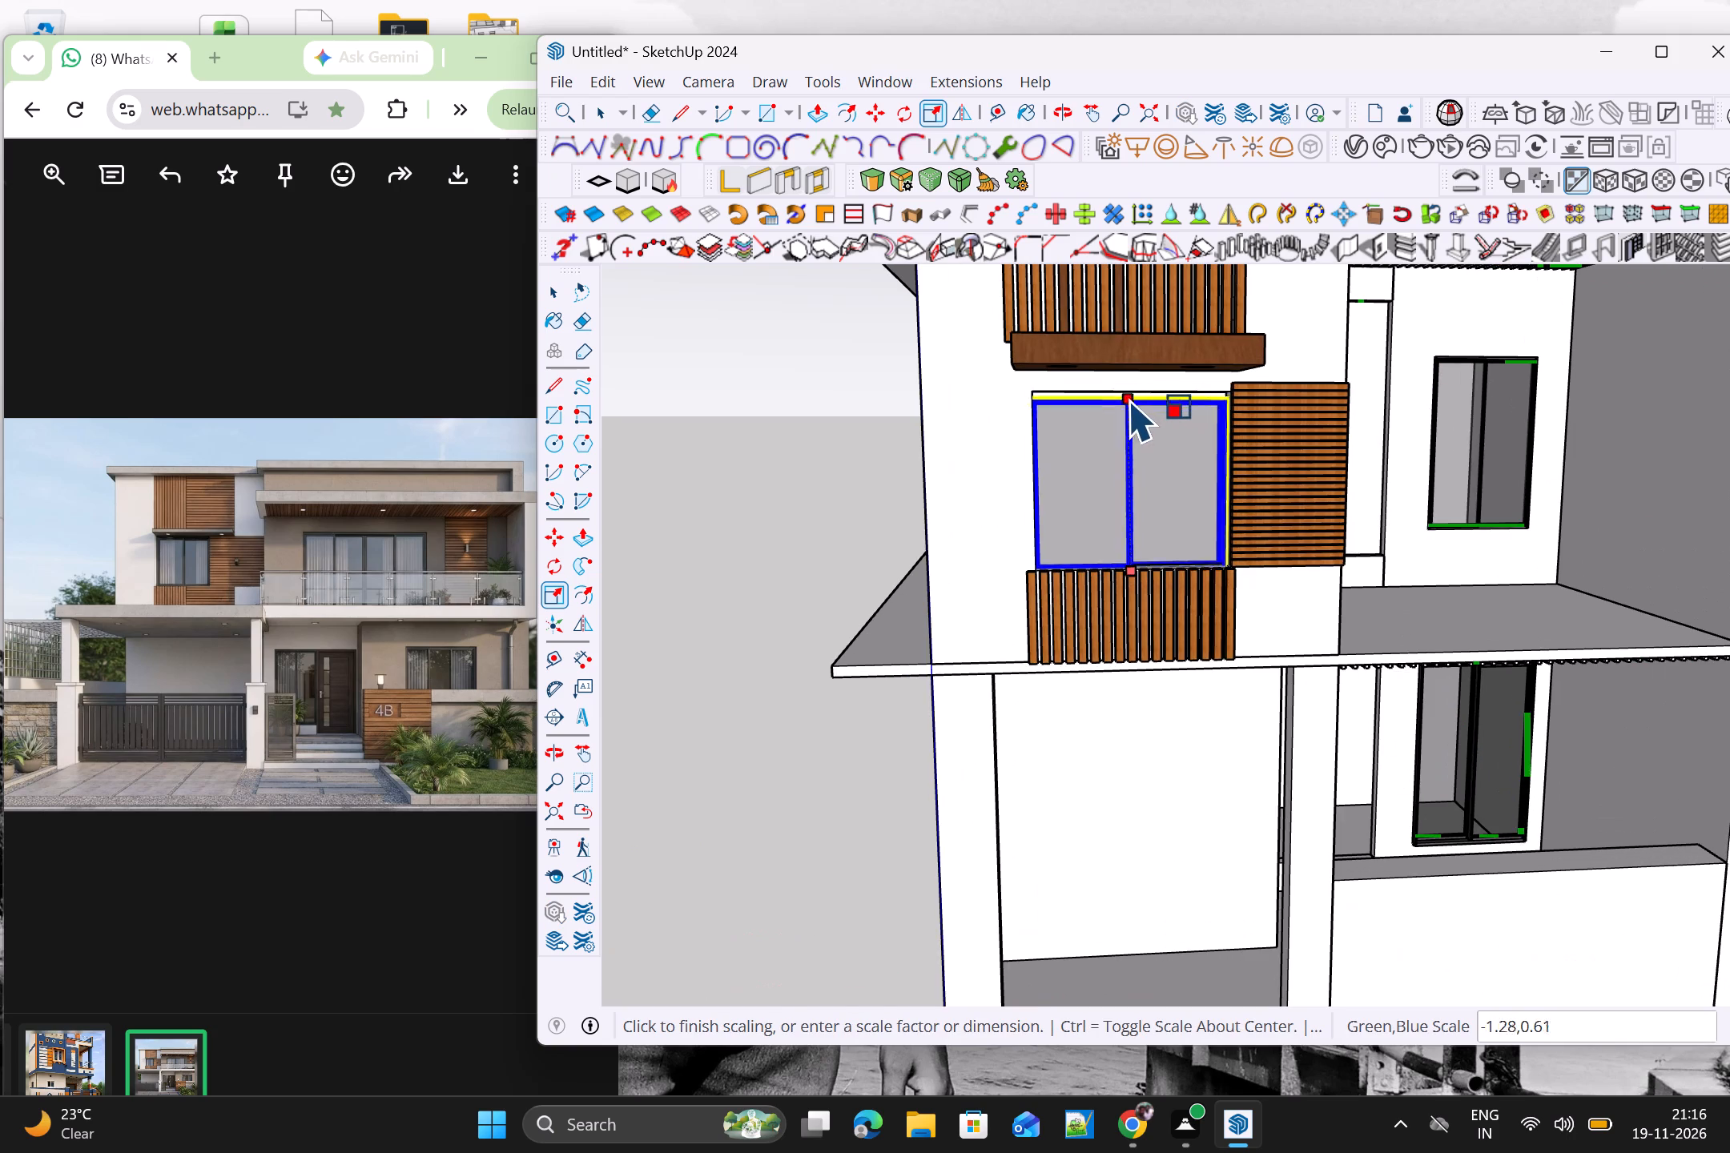
left_click(1133, 396)
Scale the front upper-floor window's height by about 0.98 from its bottom edge to clear the vertical battens below.
scroll(1229, 486, "up", 7)
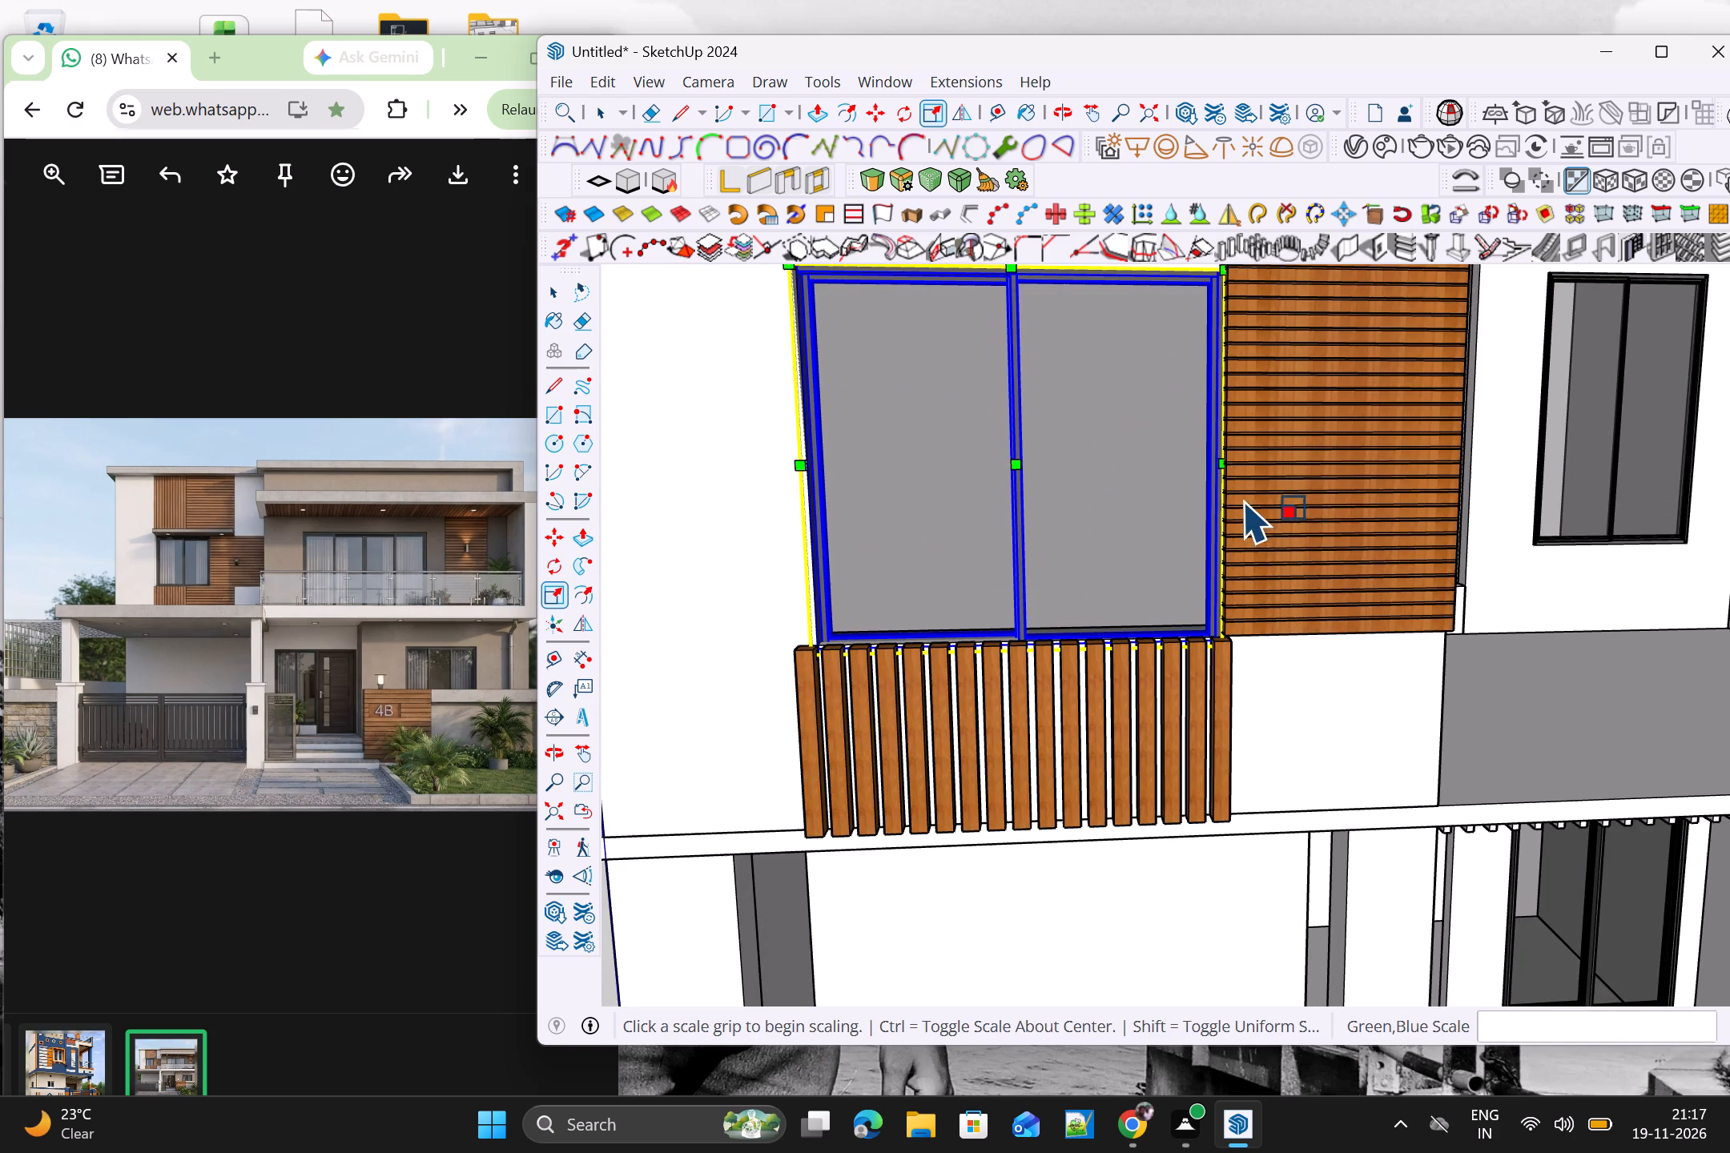
scroll(1021, 635, "up", 4)
left_click(1025, 647)
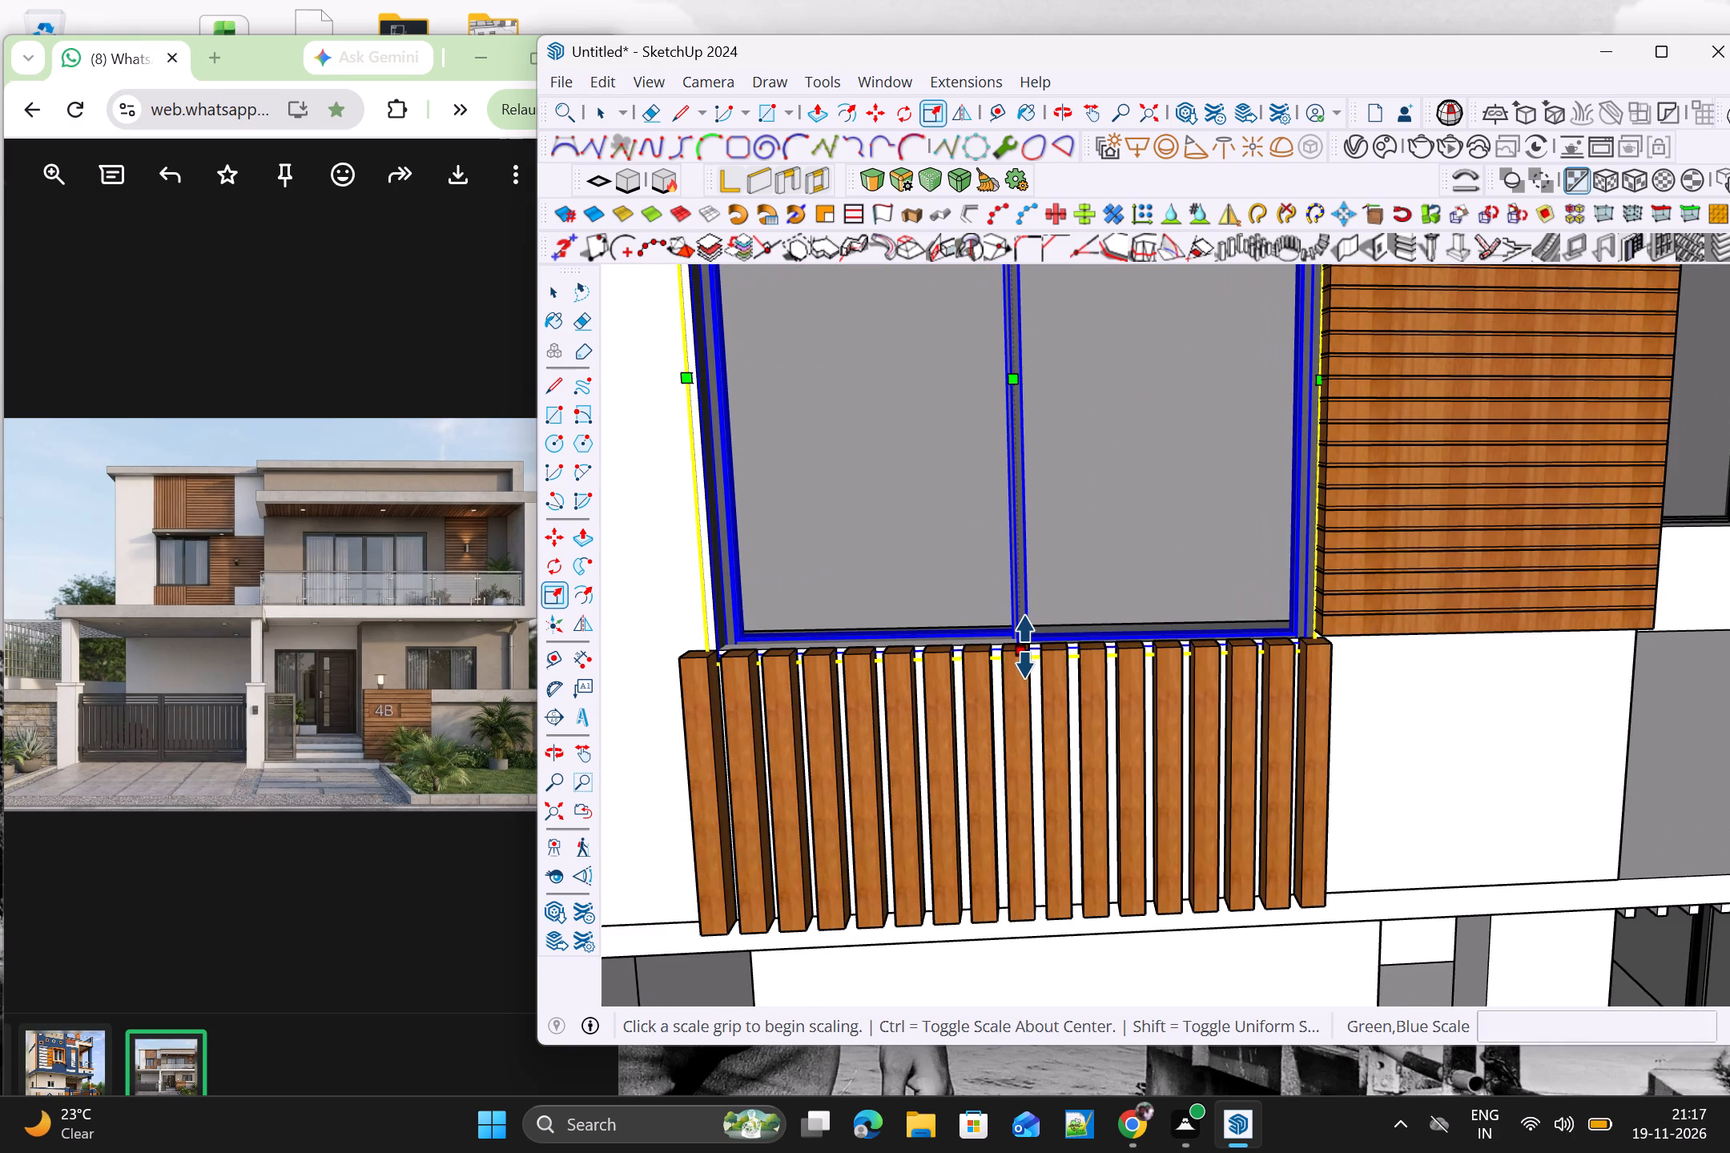
left_click(1028, 633)
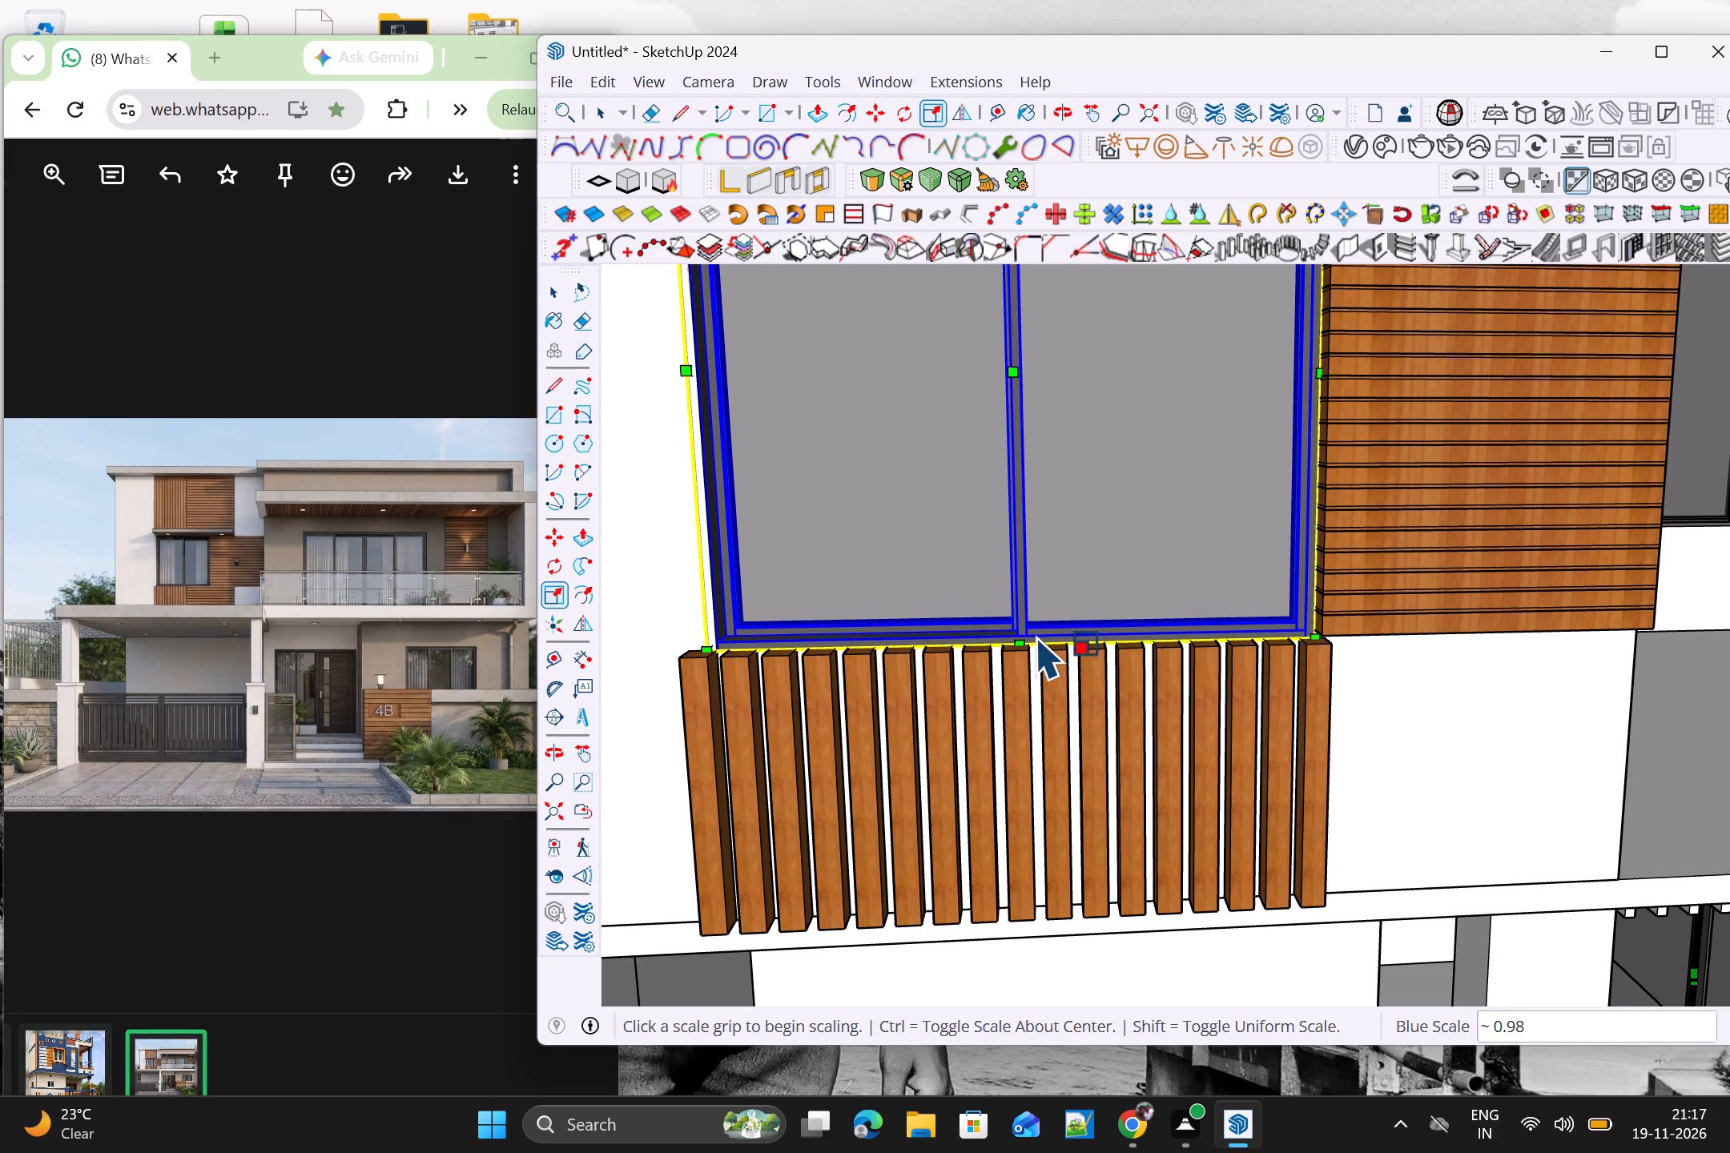
scroll(1236, 618, "down", 11)
key("space")
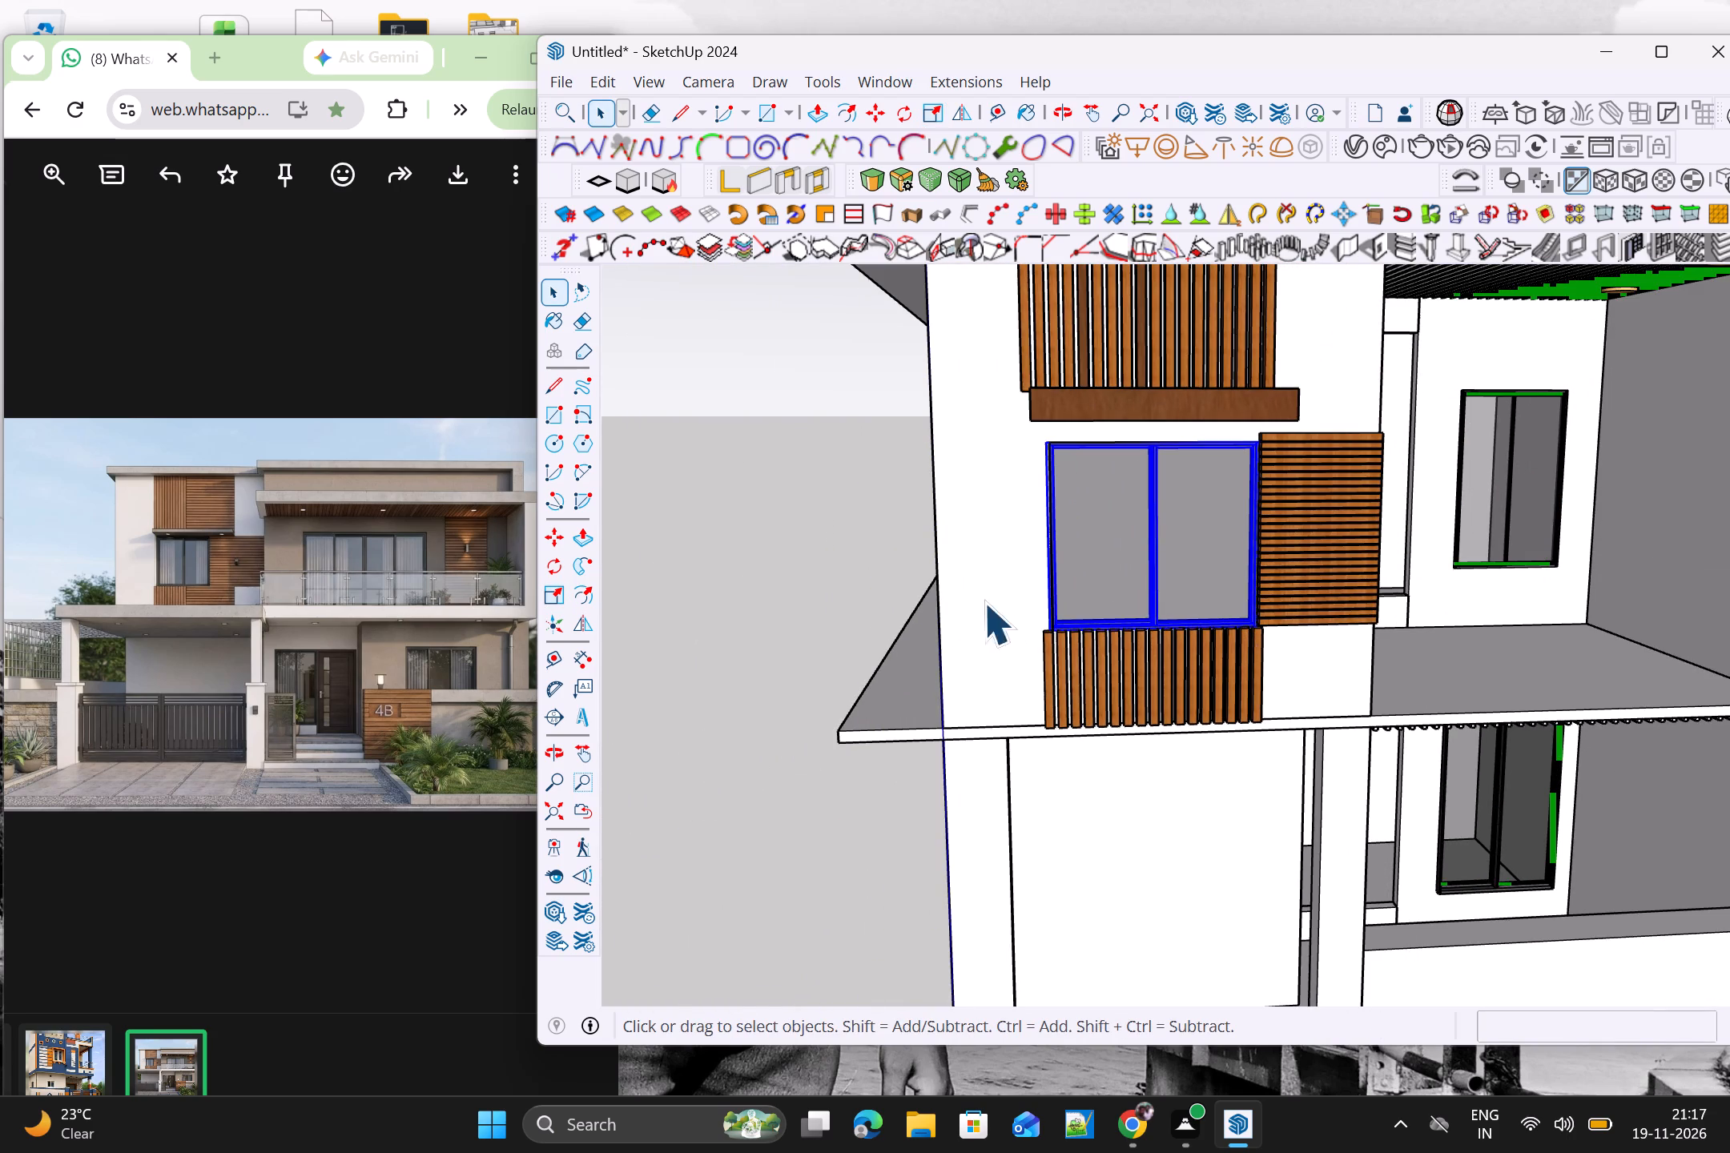
left_click(886, 532)
Examine the front elevation and the undersides of the battened ceilings, including the fitted windows.
scroll(886, 531, "down", 8)
left_click(1418, 572)
scroll(1413, 572, "down", 3)
middle_click_drag(1404, 589, 1317, 629)
left_click(1445, 576)
scroll(1432, 576, "up", 2)
middle_click_drag(1432, 576, 1539, 473)
scroll(1489, 495, "up", 3)
middle_click_drag(1446, 497, 1447, 428)
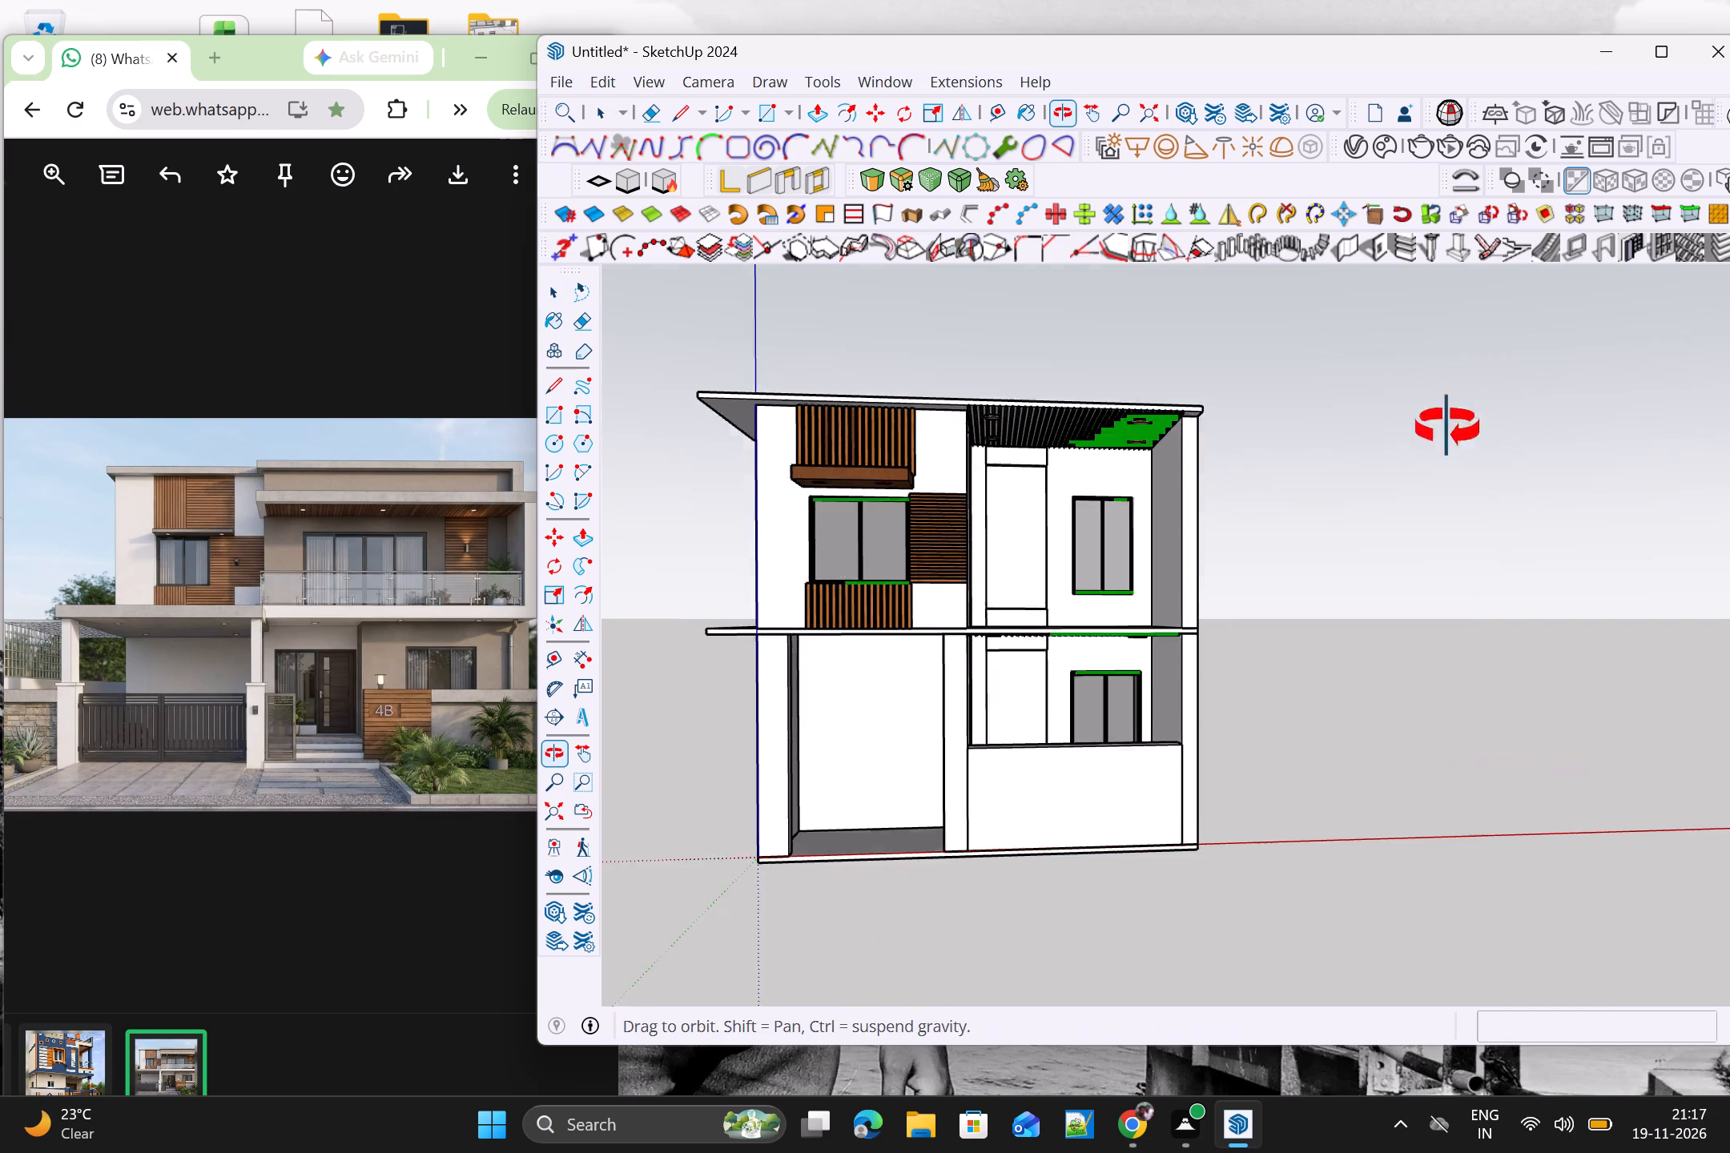
middle_click_drag(1447, 428, 1438, 446)
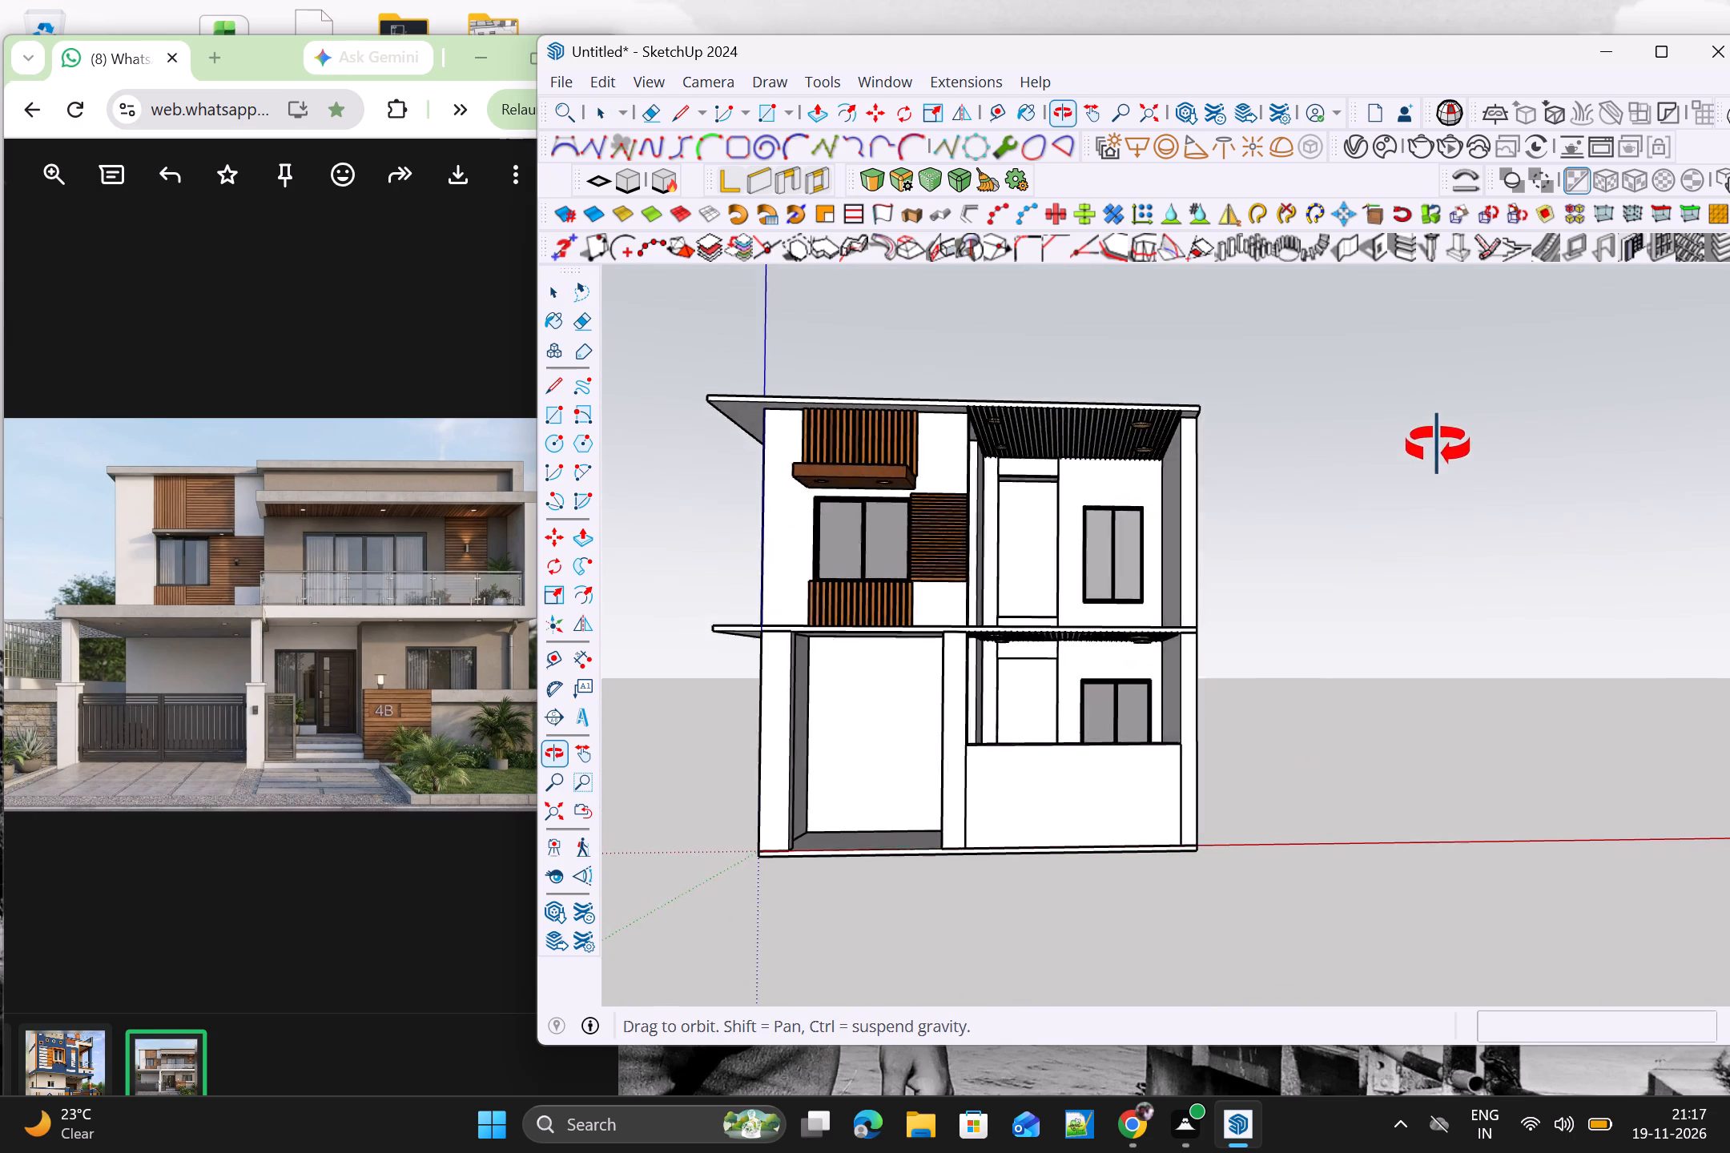
middle_click_drag(1438, 446, 1455, 332)
scroll(1342, 576, "up", 4)
scroll(1334, 565, "down", 2)
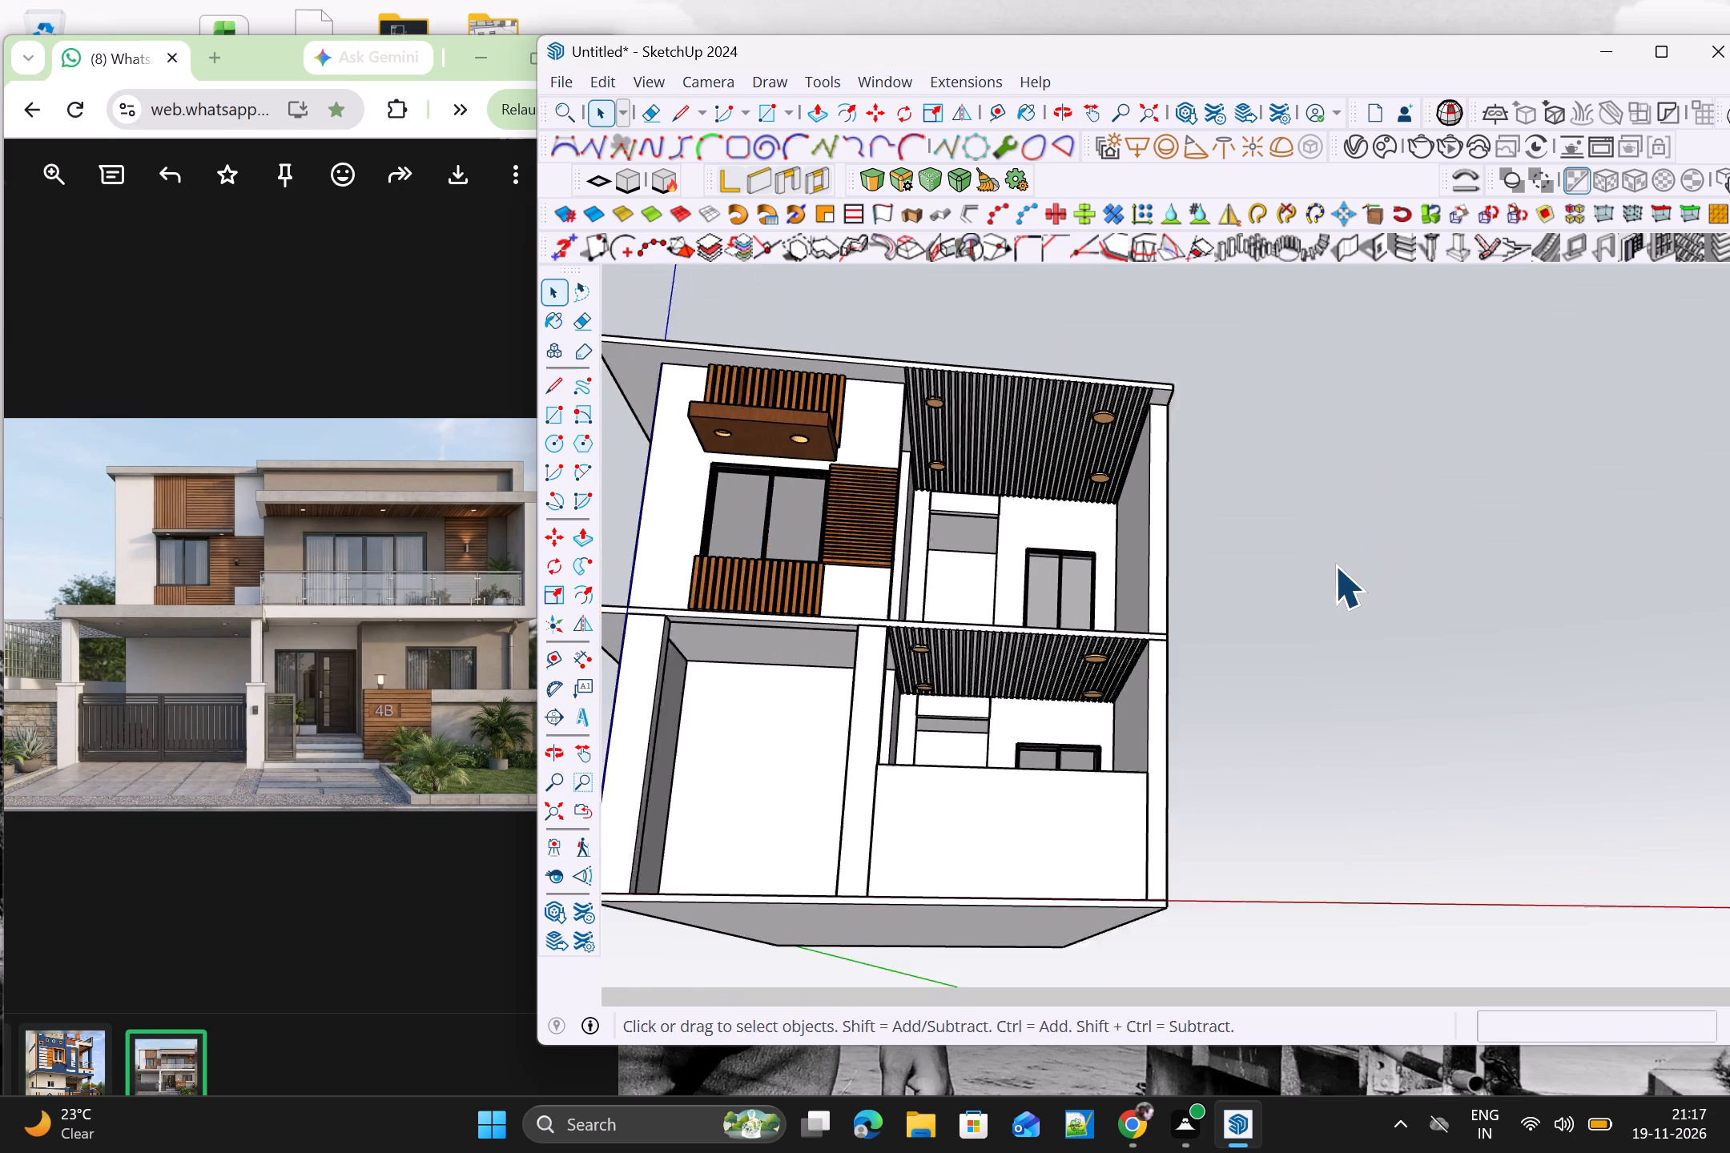
scroll(1334, 565, "down", 1)
middle_click_drag(1293, 573, 1430, 480, "shift")
middle_click_drag(1526, 613, 1423, 583)
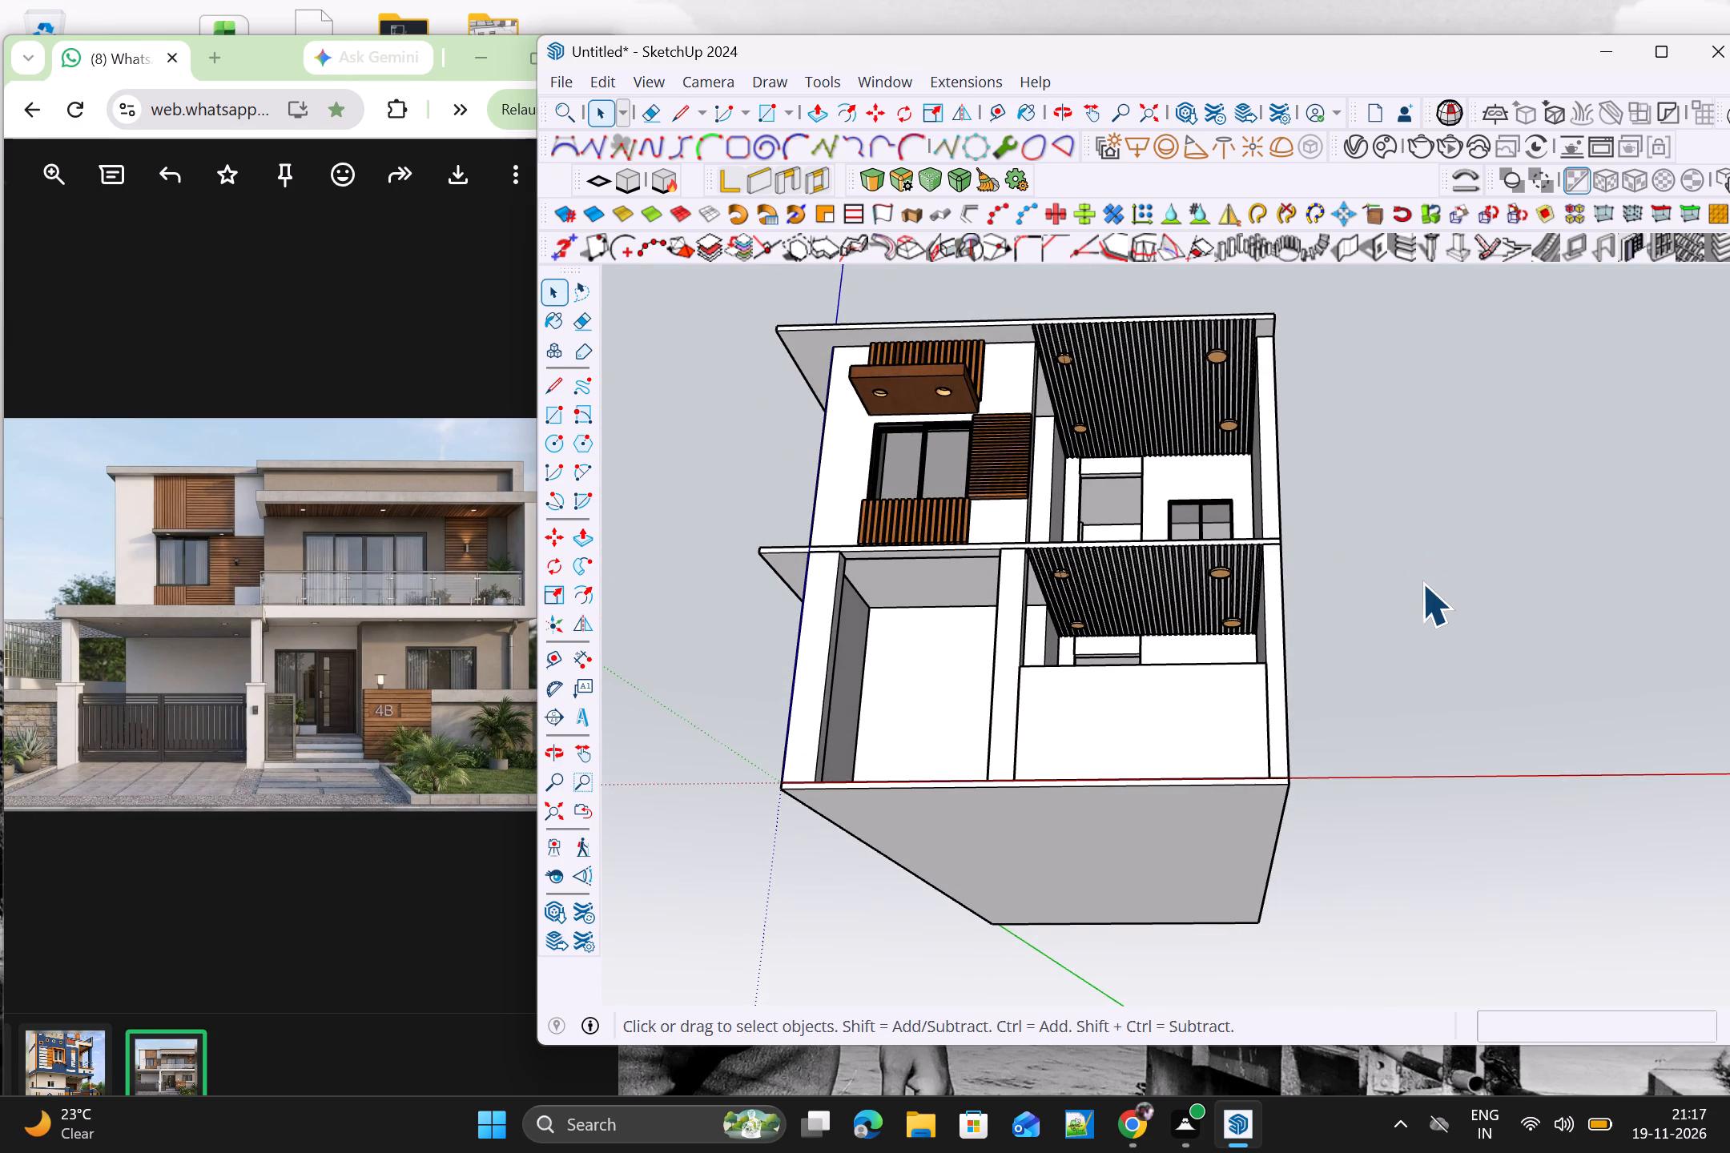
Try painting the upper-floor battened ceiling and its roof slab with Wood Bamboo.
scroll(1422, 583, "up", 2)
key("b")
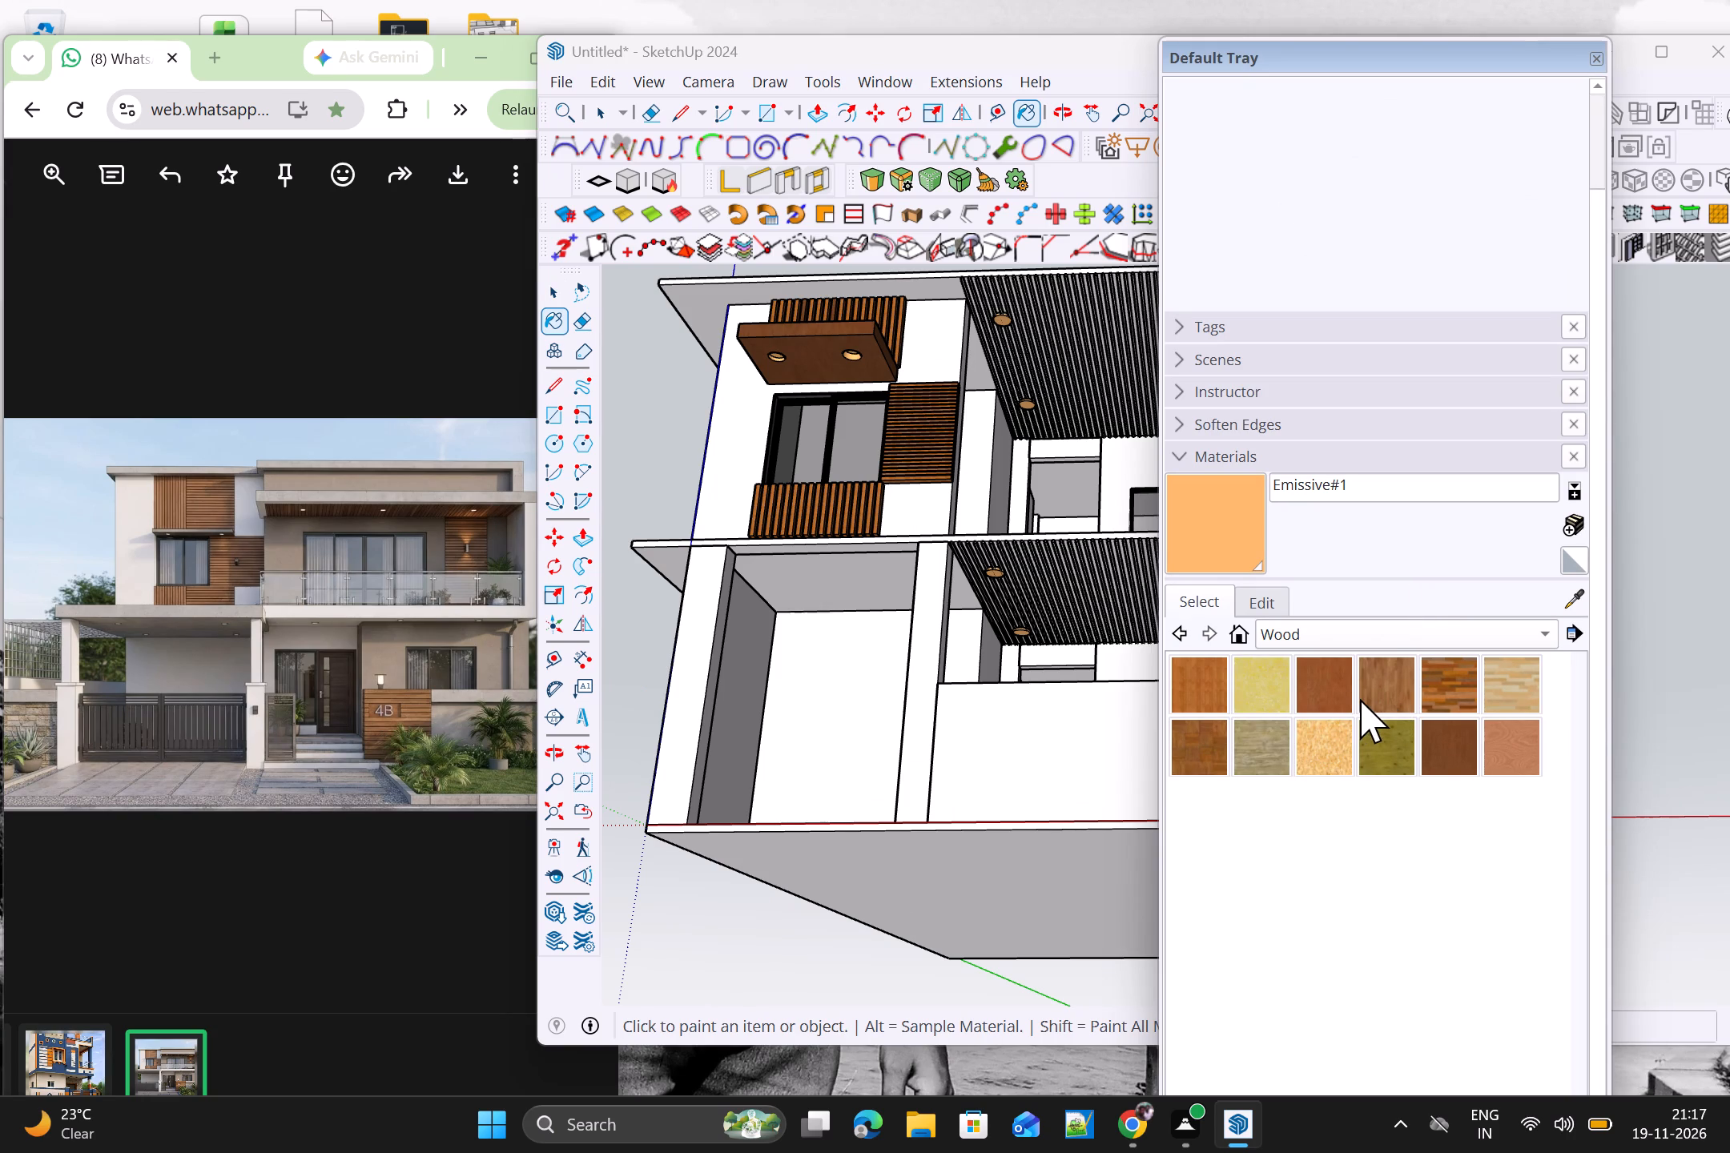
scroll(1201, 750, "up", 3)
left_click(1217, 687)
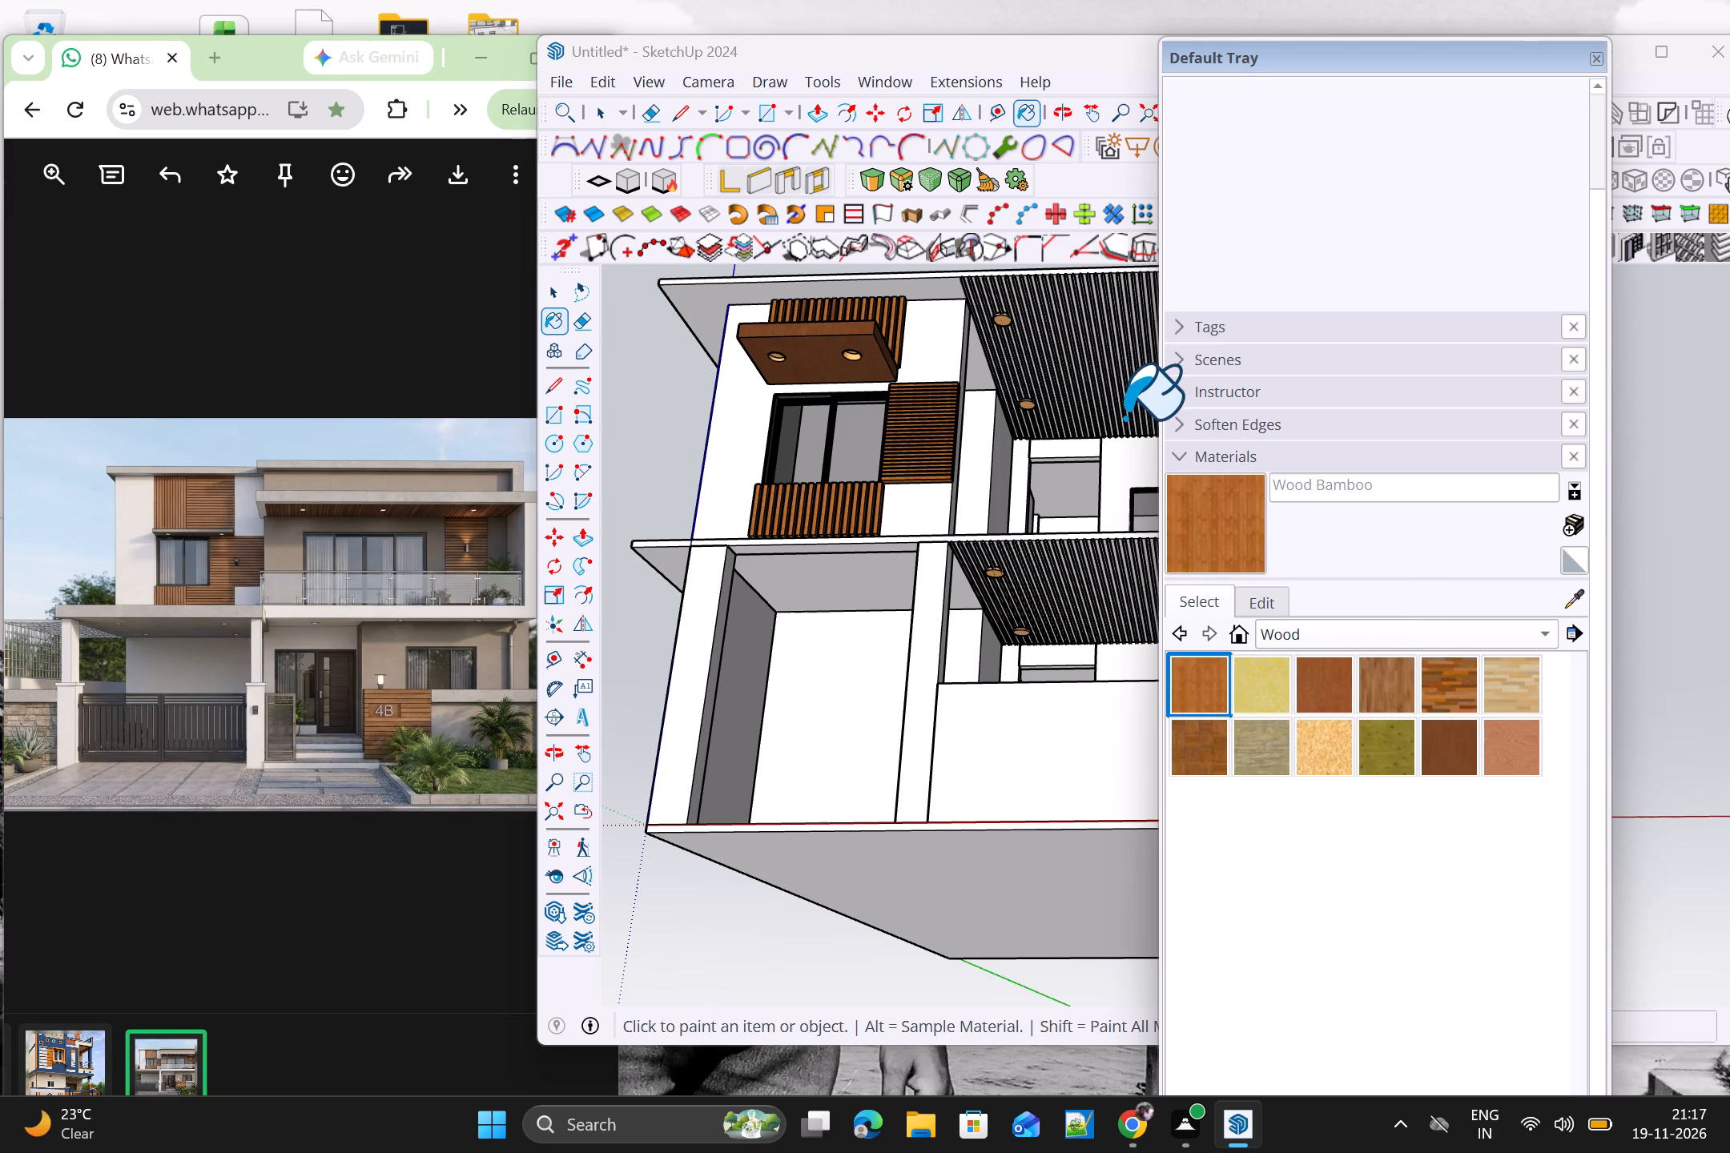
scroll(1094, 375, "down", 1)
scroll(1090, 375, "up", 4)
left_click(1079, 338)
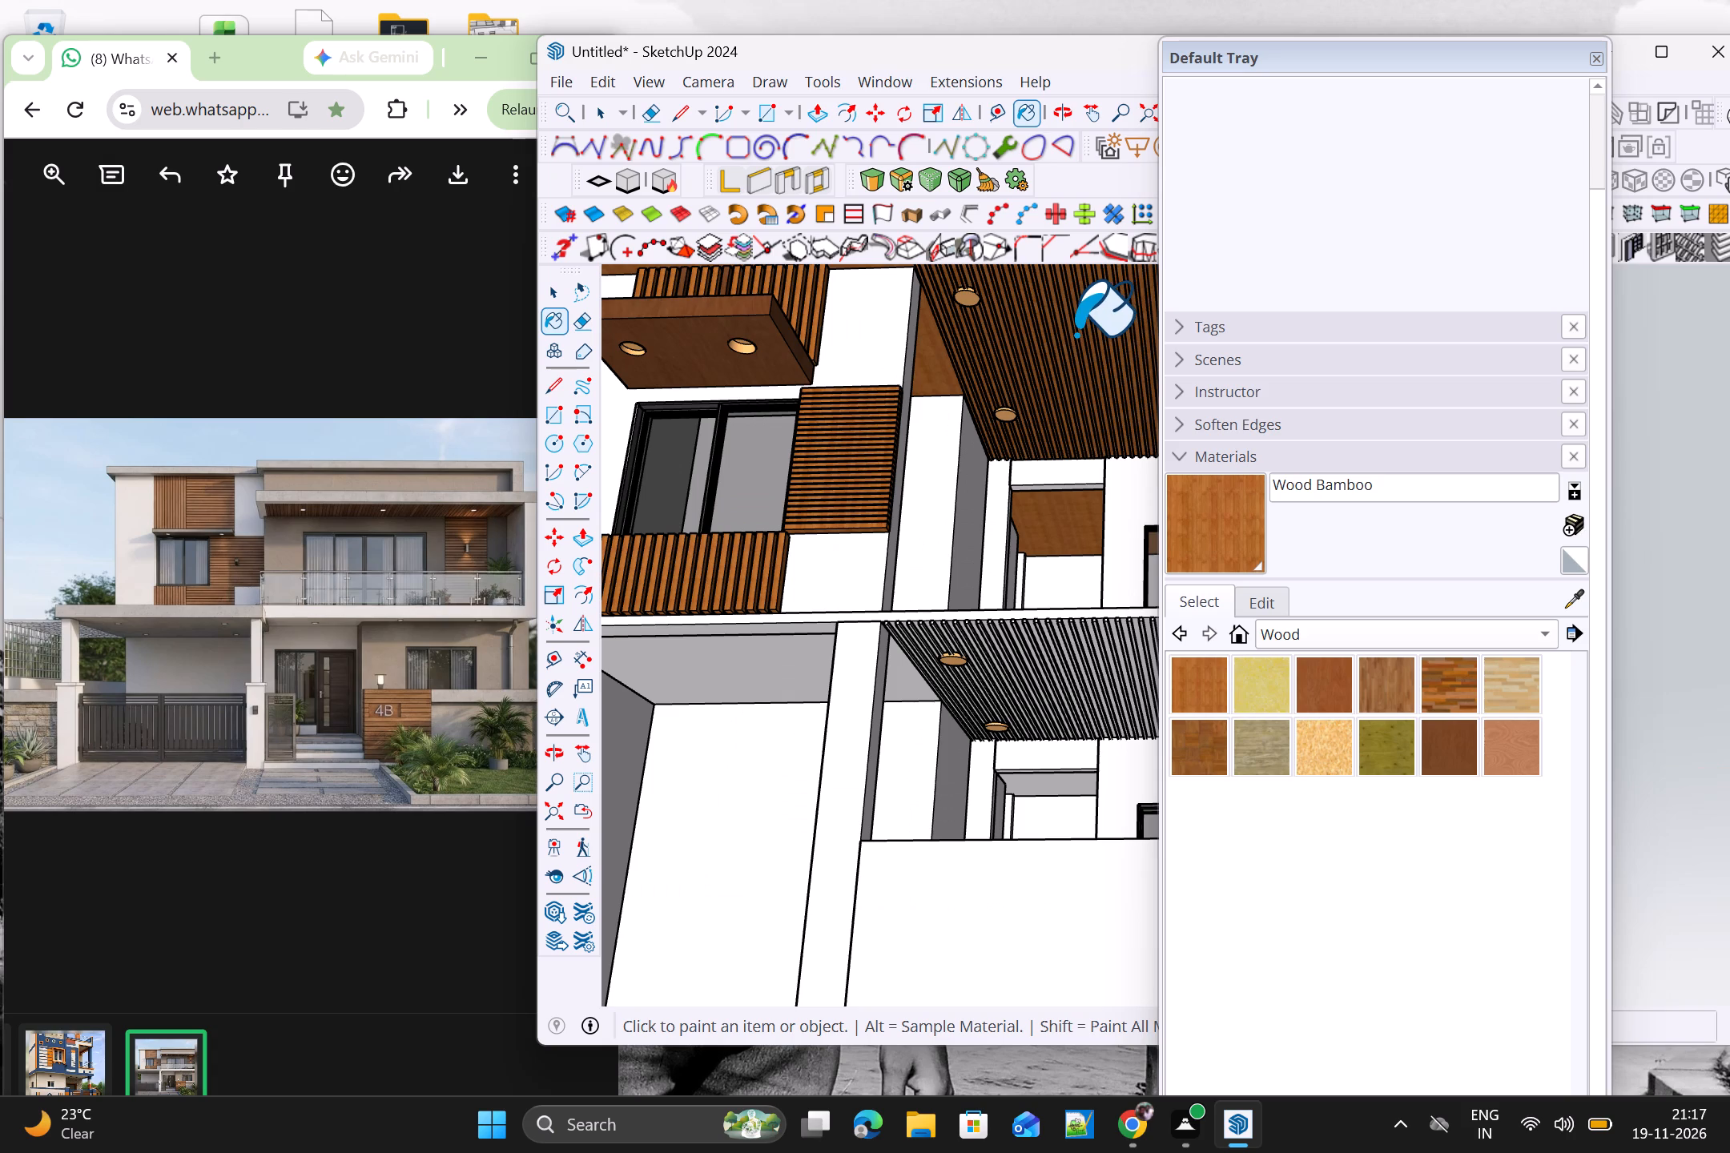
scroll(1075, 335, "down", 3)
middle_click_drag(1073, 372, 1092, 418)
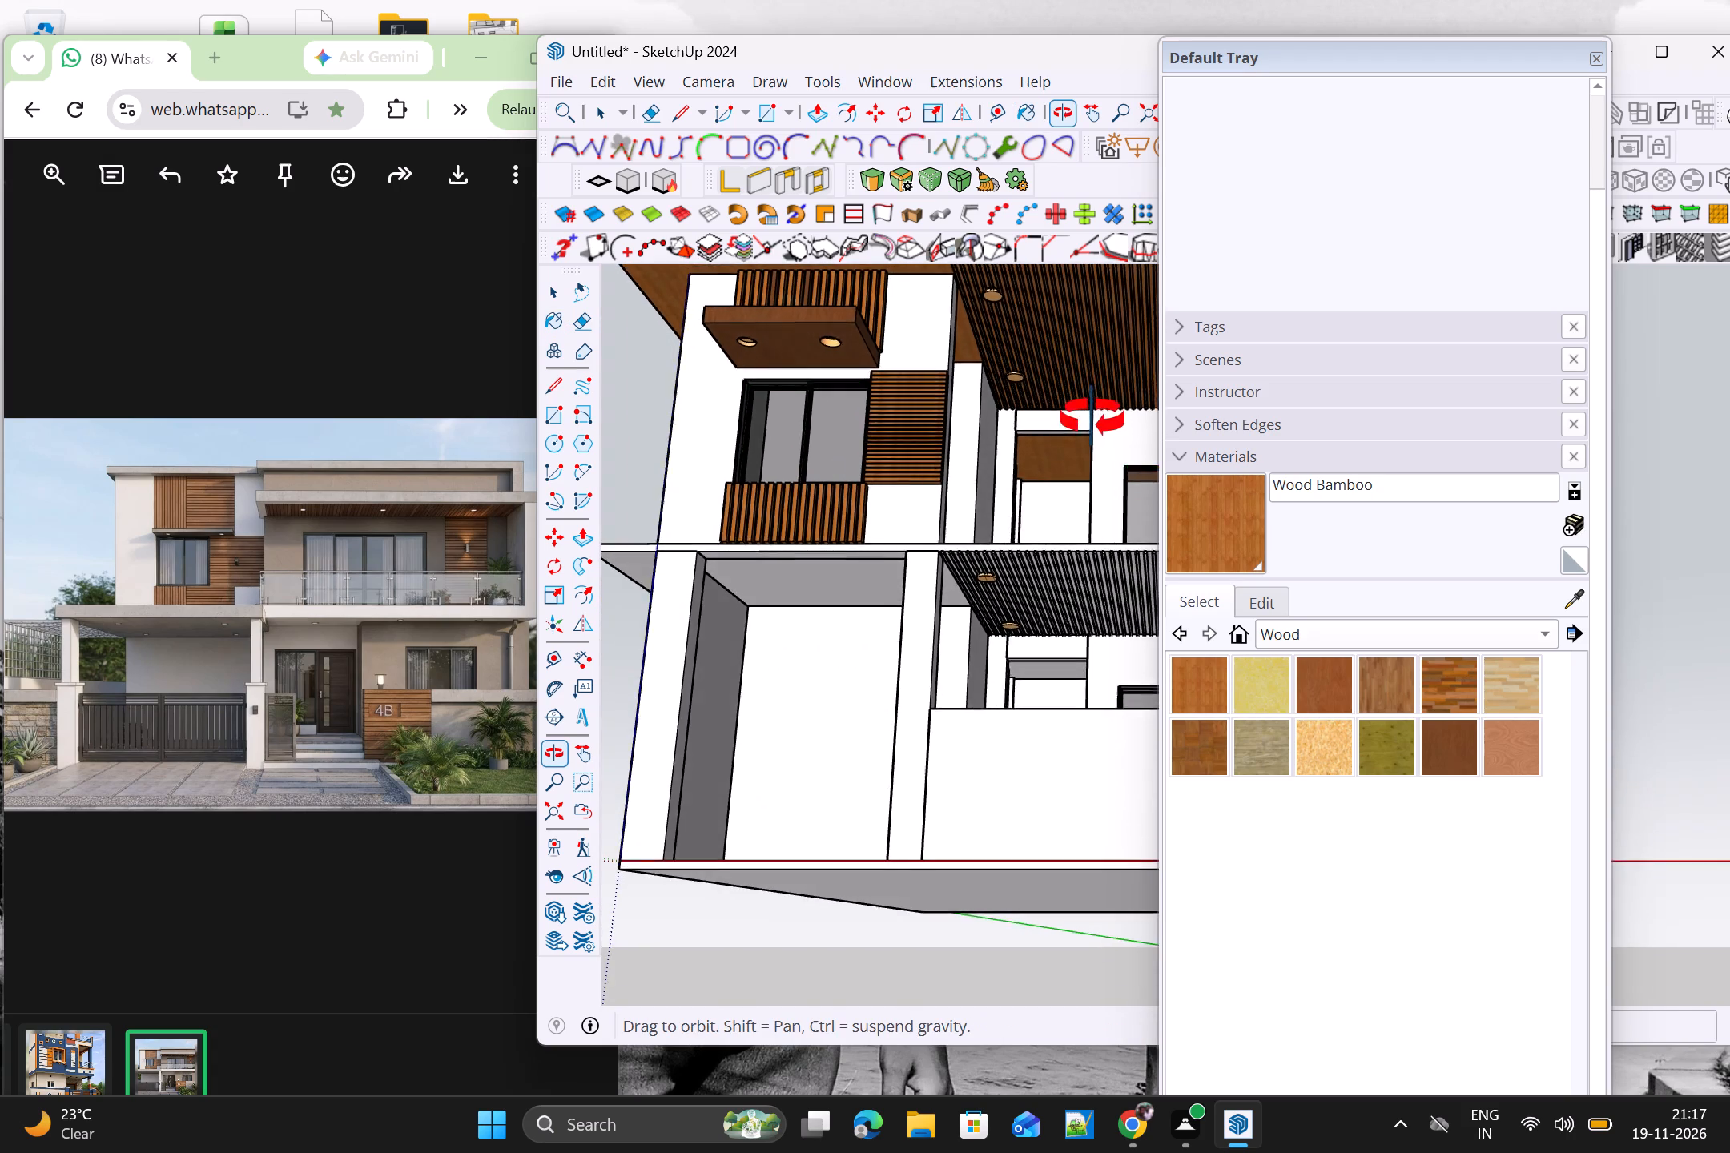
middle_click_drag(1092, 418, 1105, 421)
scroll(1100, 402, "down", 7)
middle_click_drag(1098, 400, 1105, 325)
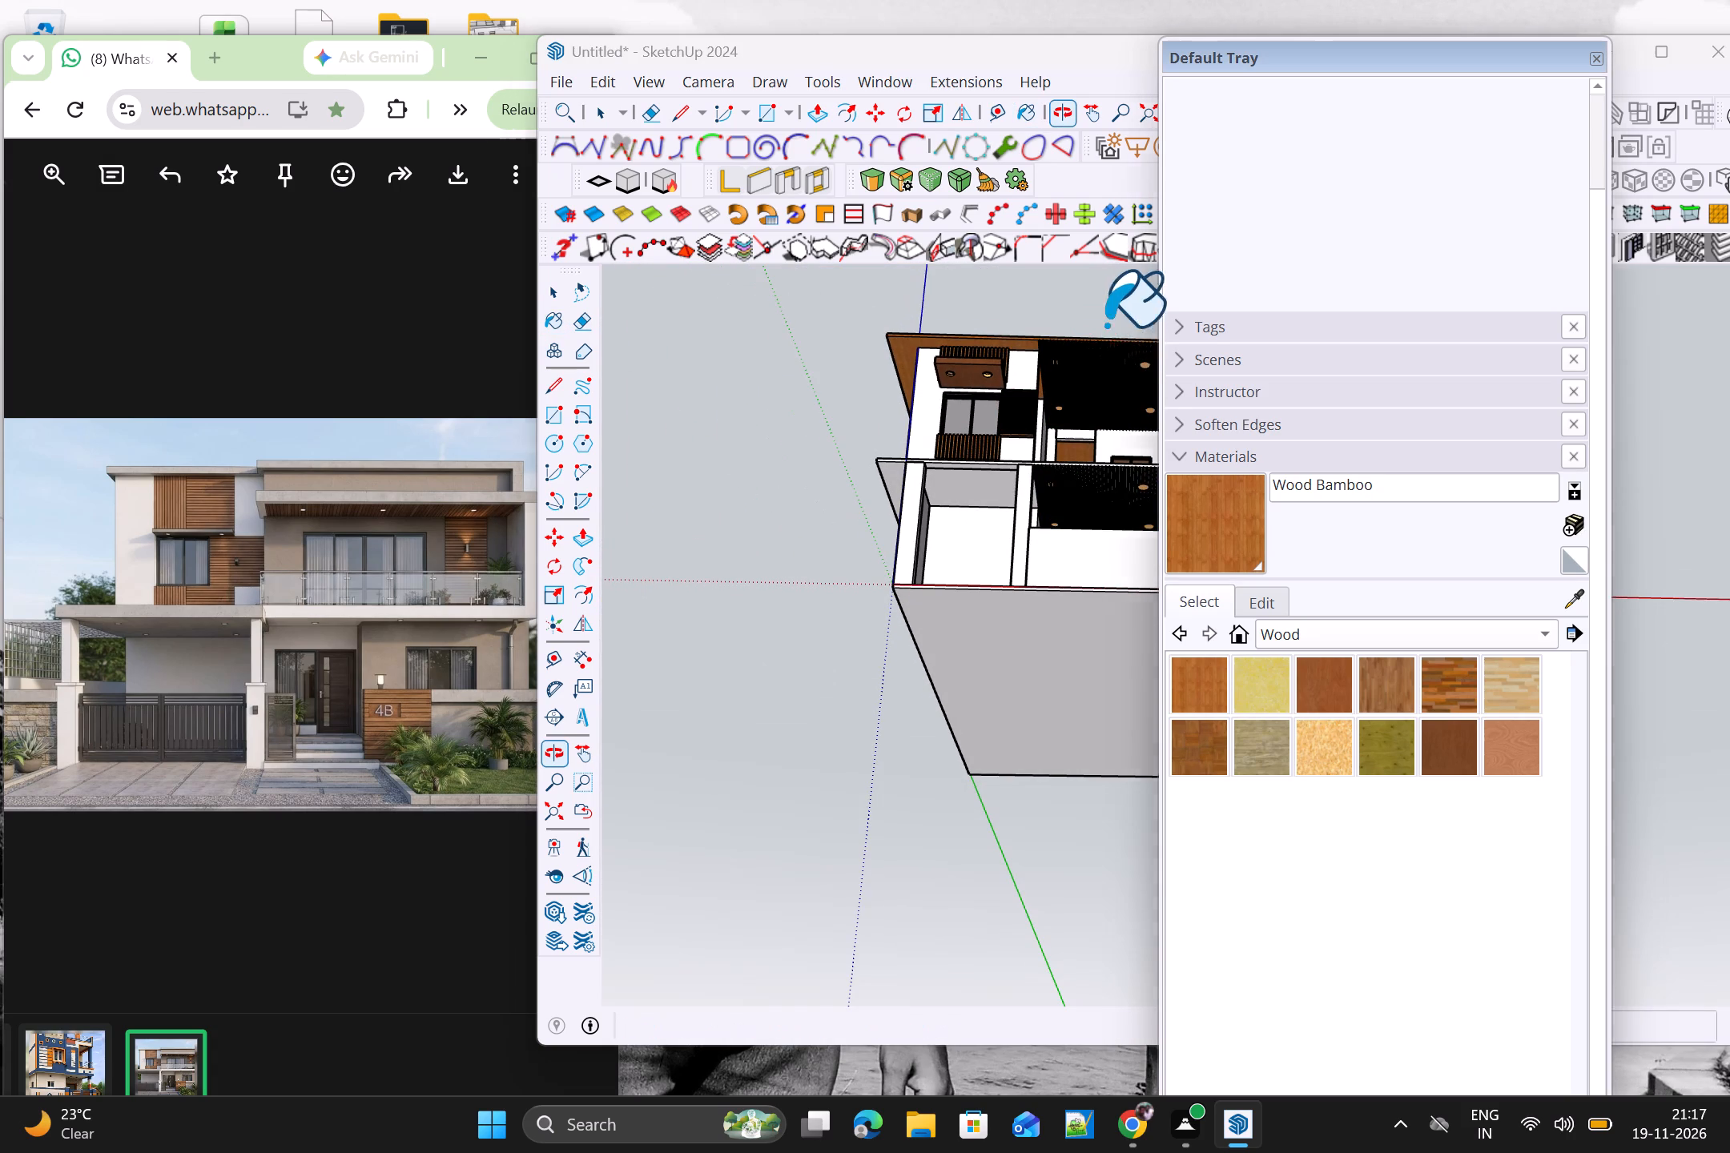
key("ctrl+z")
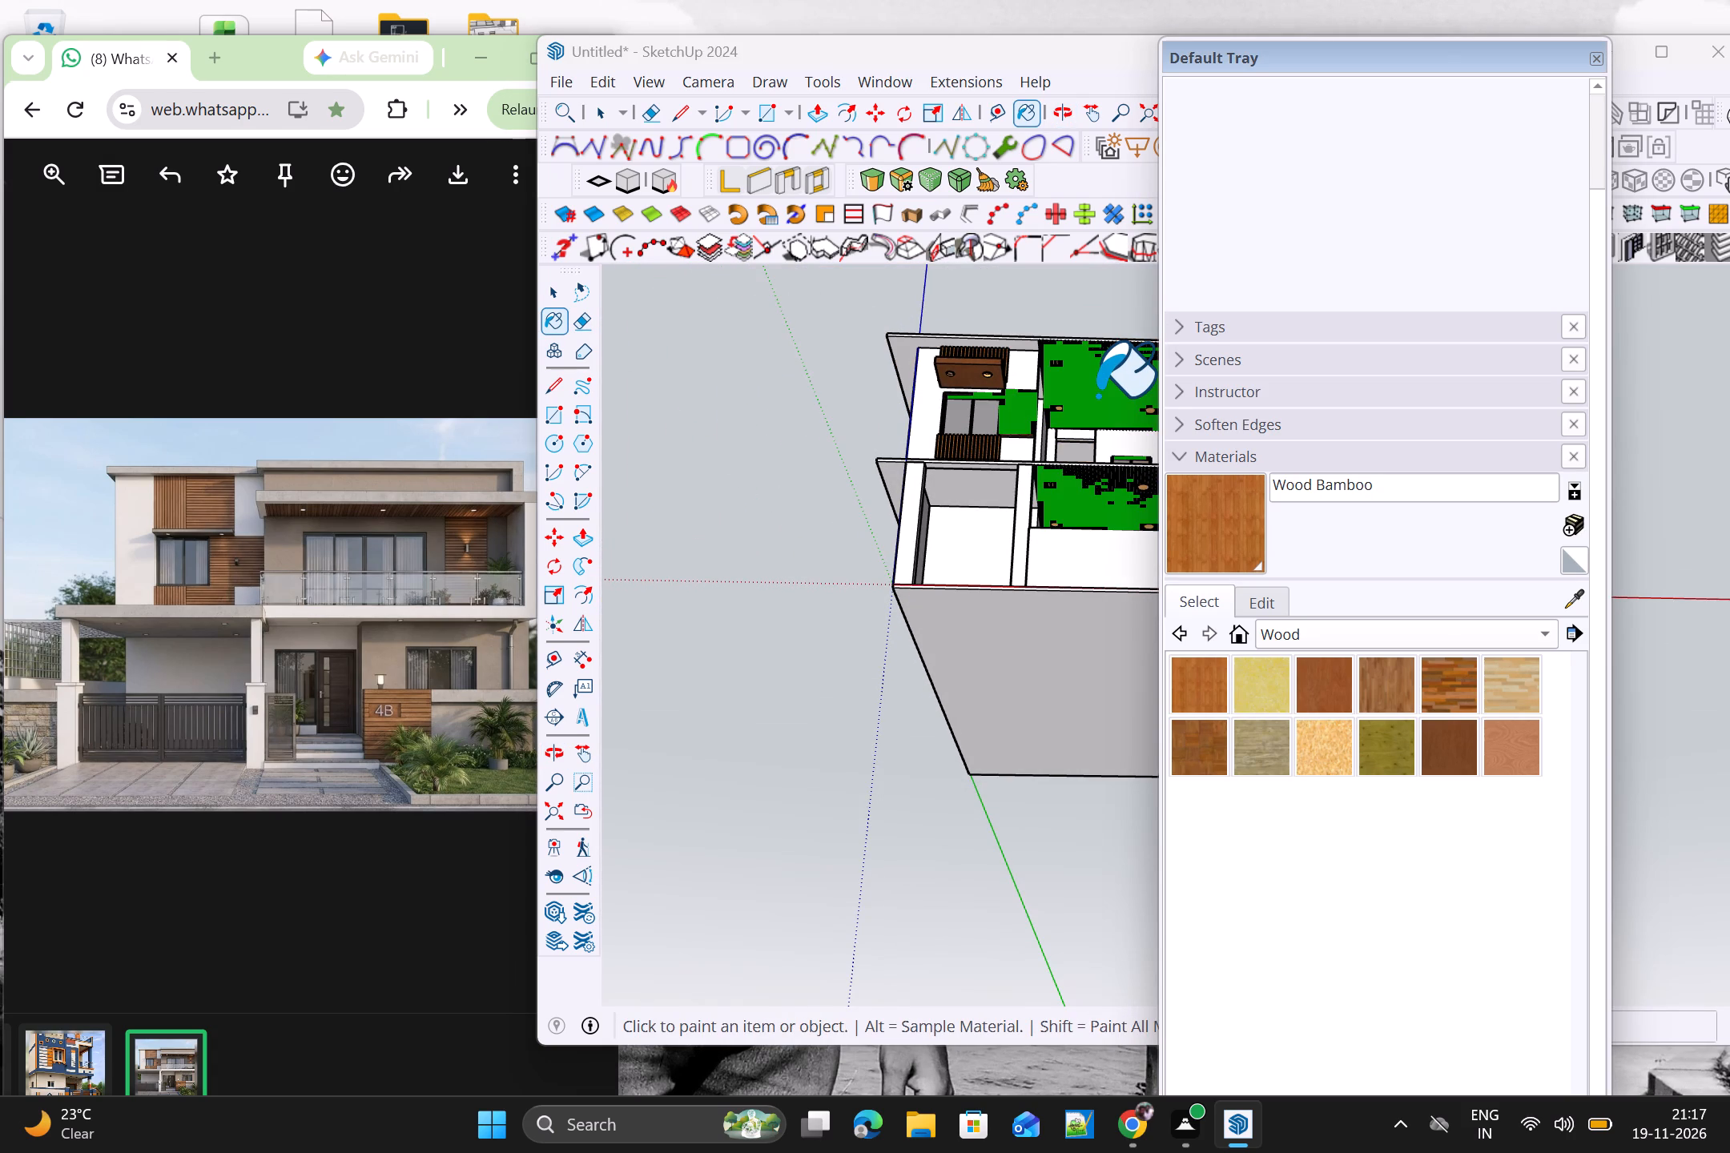
Paint the upper-floor and ground-floor battened ceilings, together with their slabs, with Wood Bamboo.
scroll(1096, 396, "up", 2)
middle_click_drag(1080, 408, 911, 493, "shift")
scroll(968, 471, "up", 5)
middle_click_drag(935, 506, 1052, 431)
scroll(1053, 421, "up", 9)
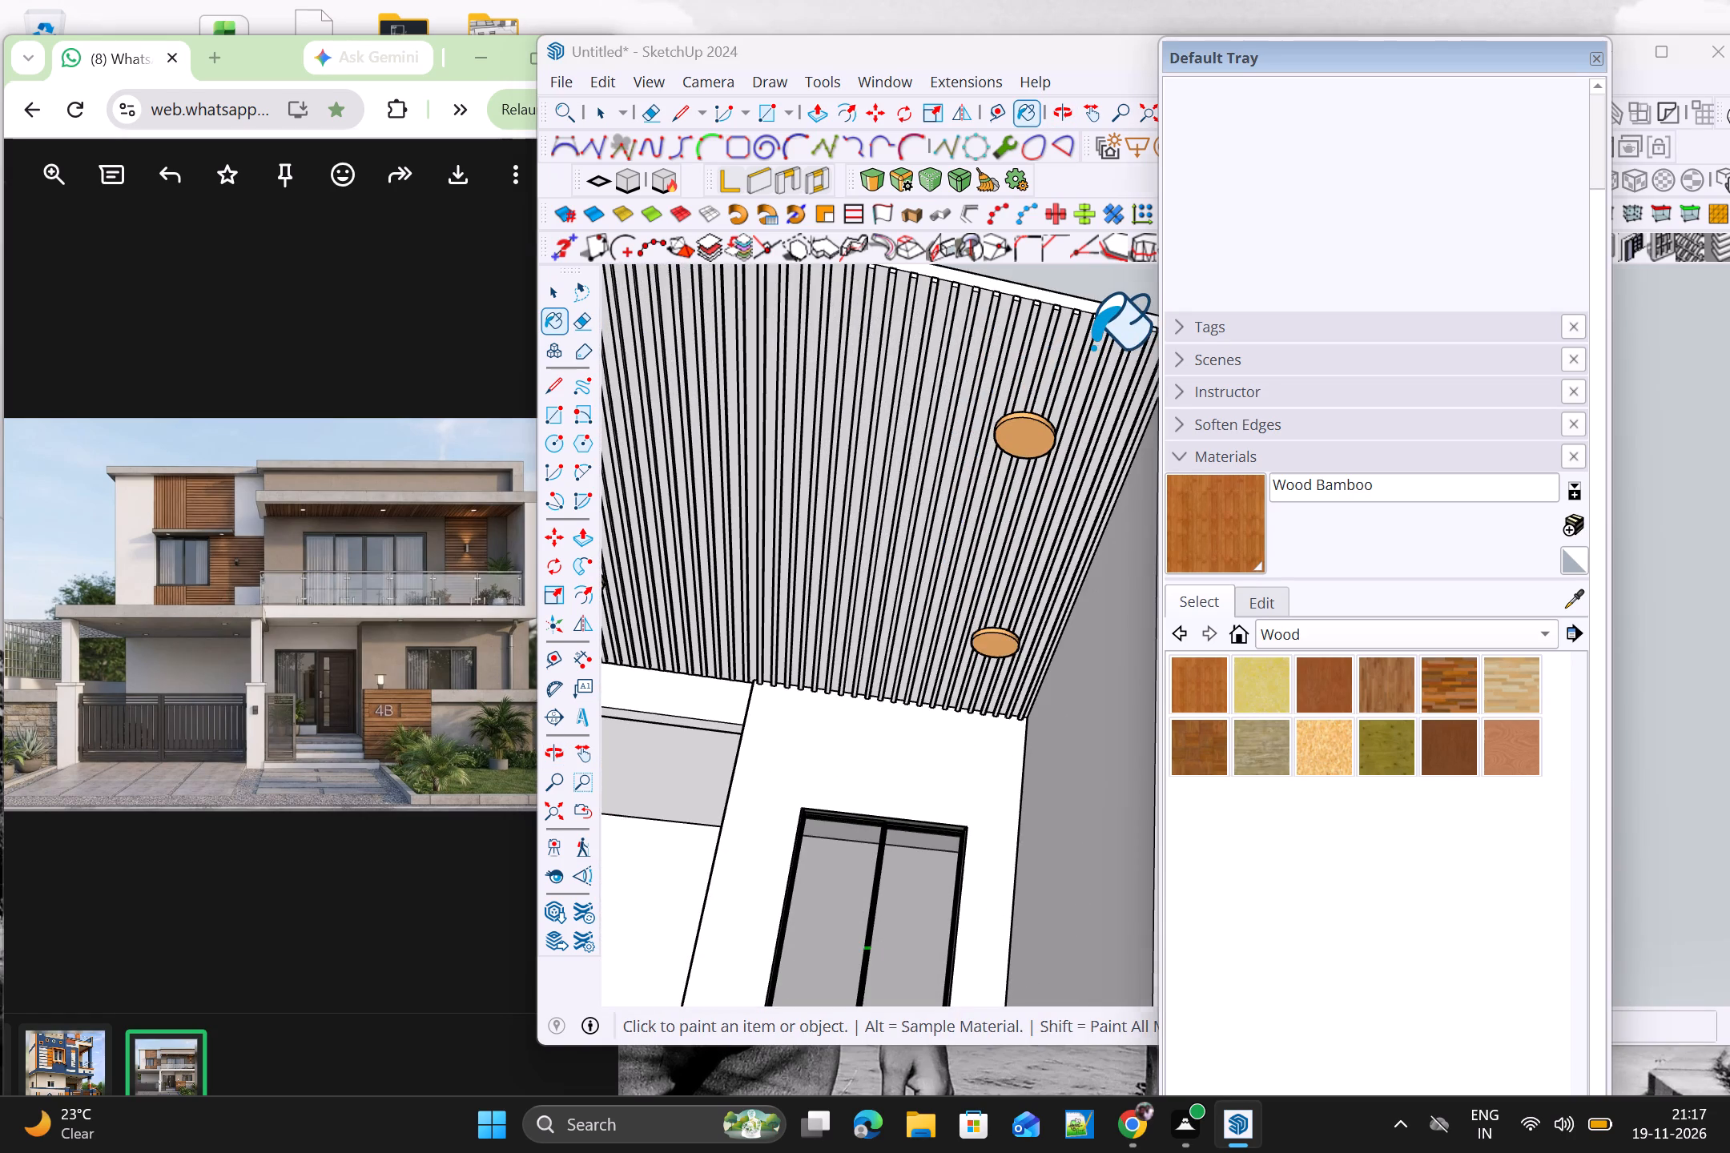
left_click(1092, 348)
scroll(1075, 355, "down", 4)
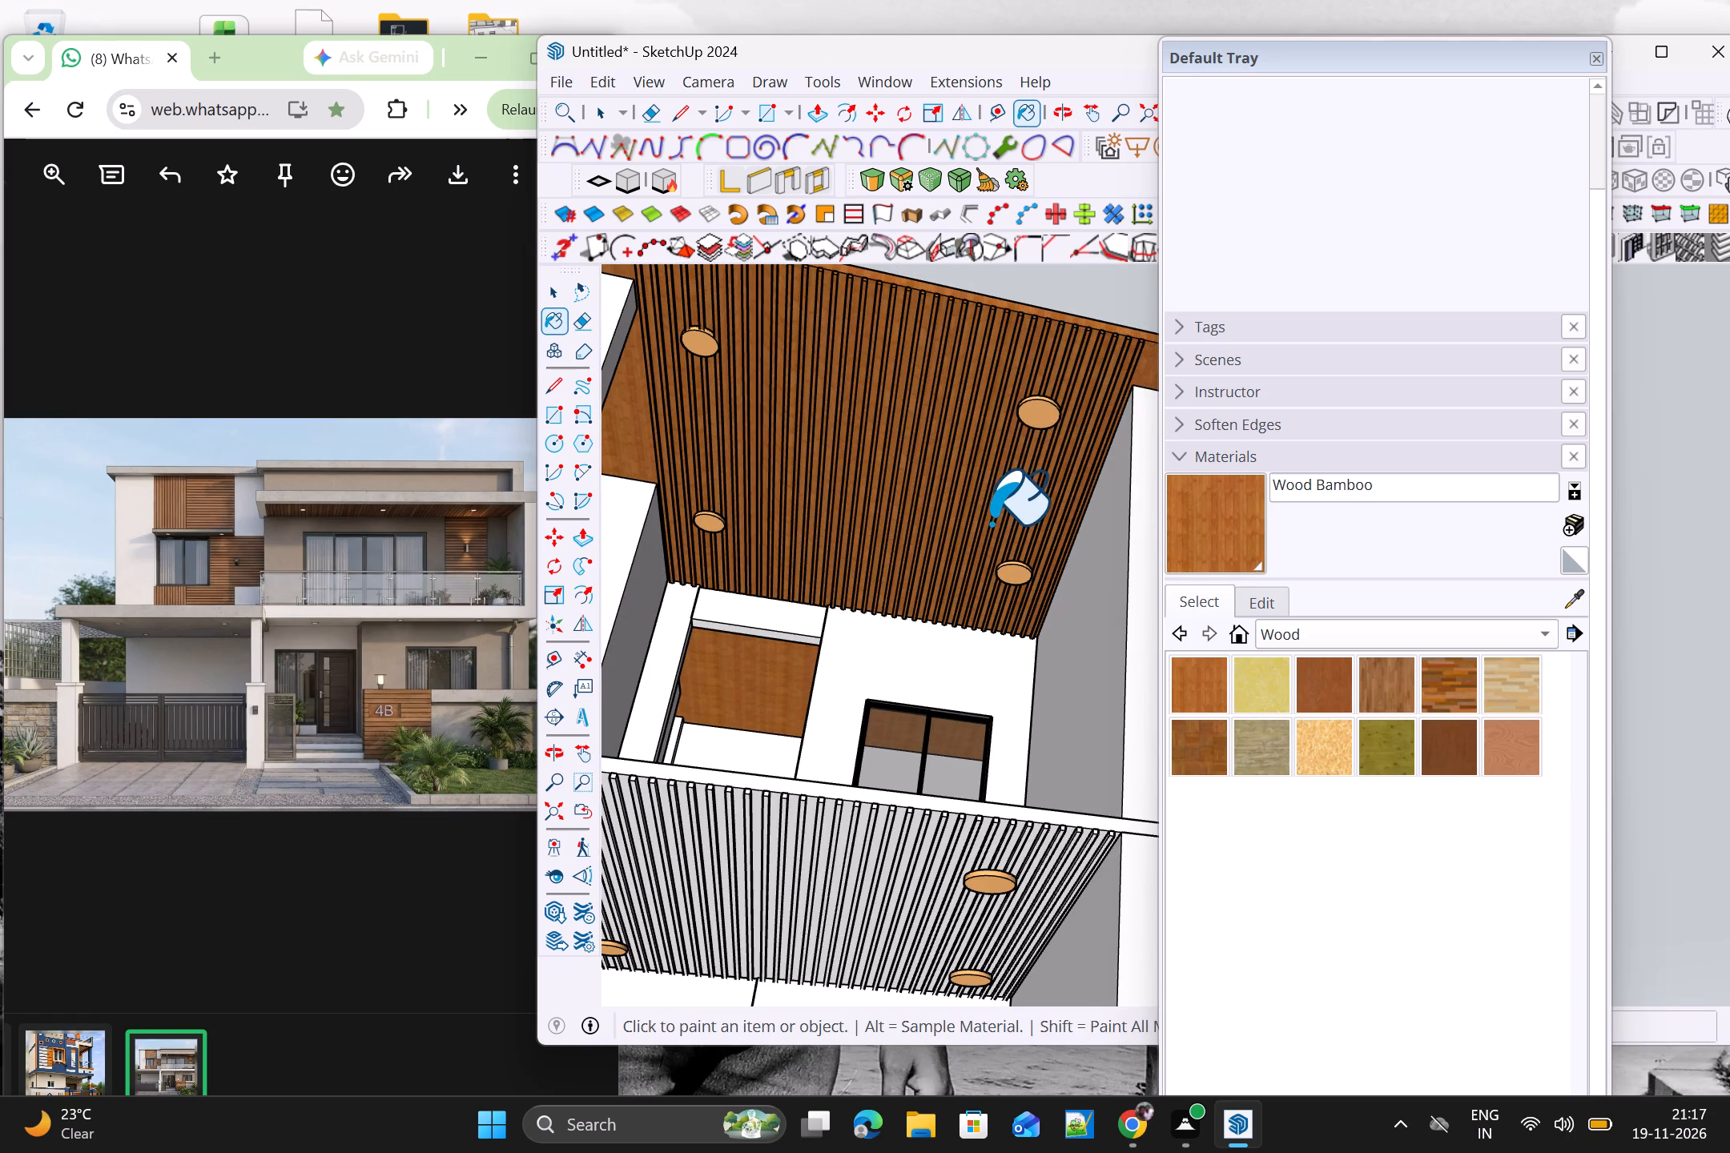
scroll(981, 488, "down", 3)
left_click(895, 753)
scroll(894, 753, "down", 8)
middle_click_drag(896, 751, 742, 856)
key("space")
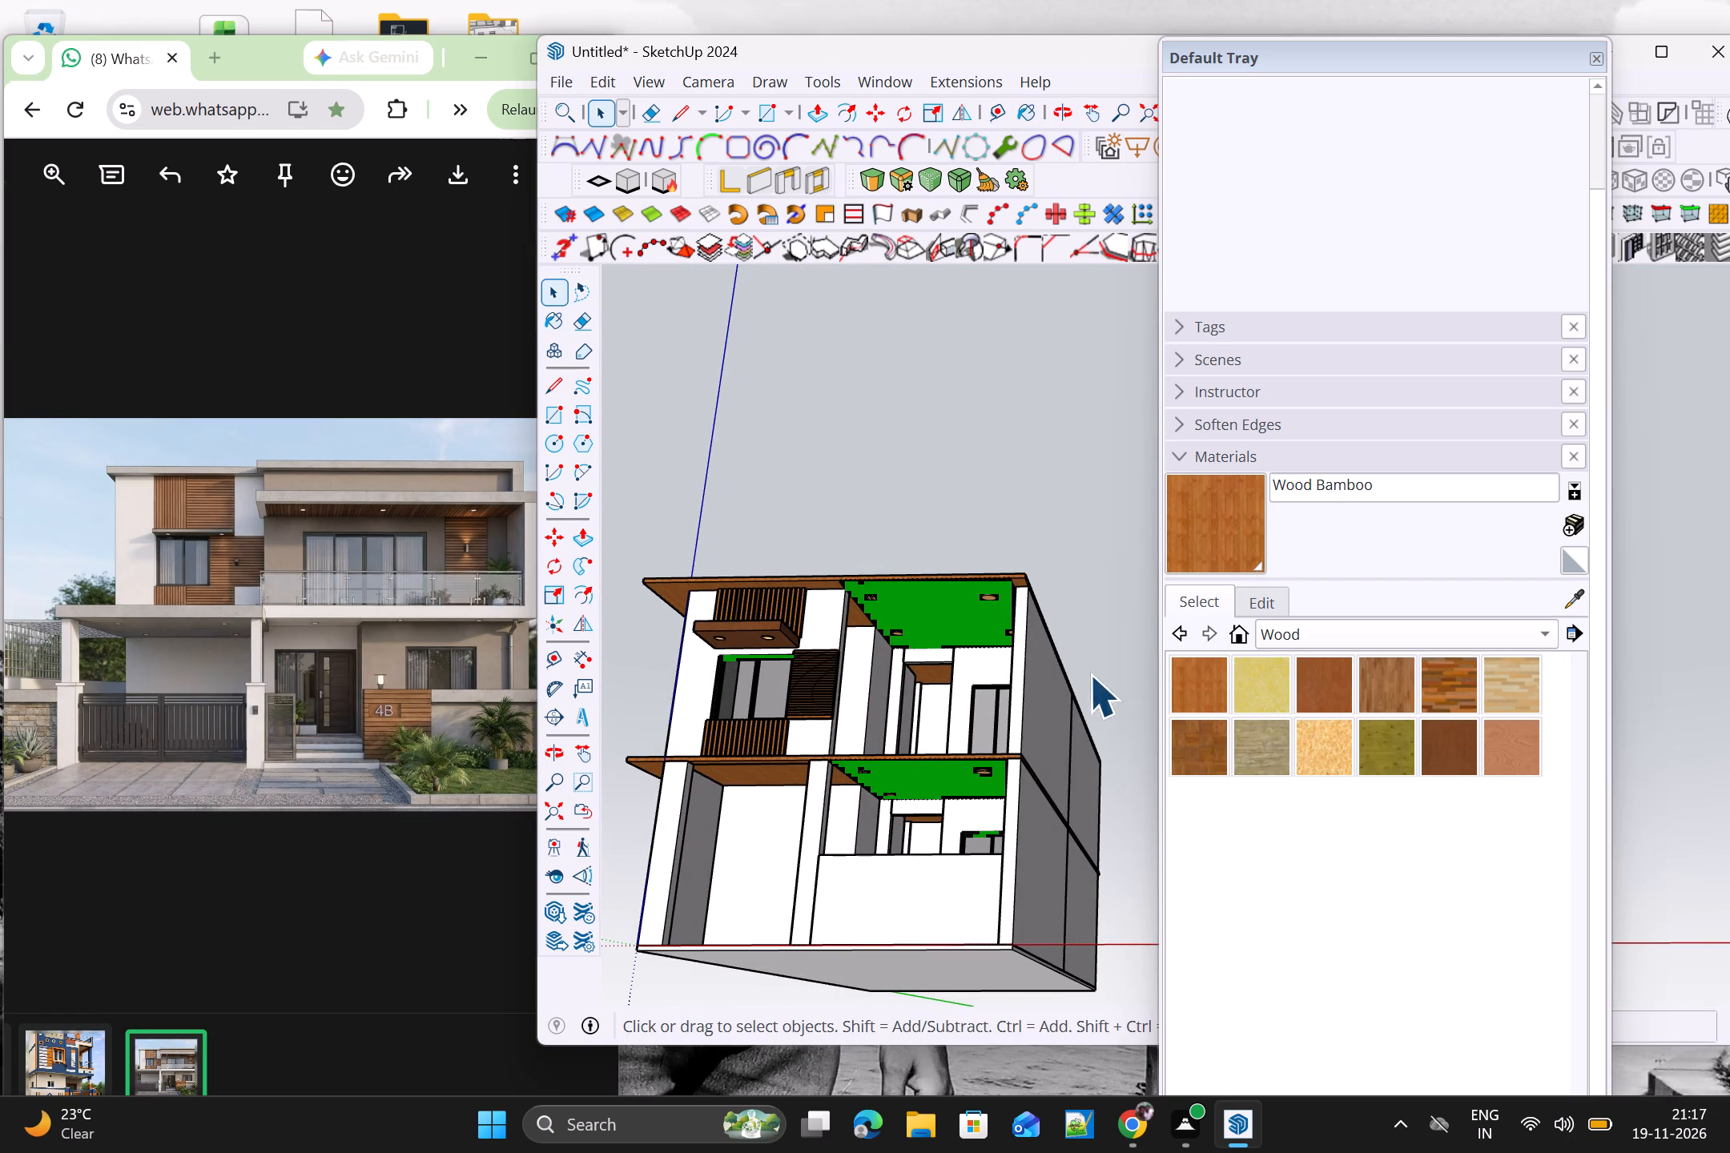
left_click_drag(1084, 594, 1085, 601)
scroll(1068, 601, "down", 4)
middle_click_drag(1026, 661, 1123, 785)
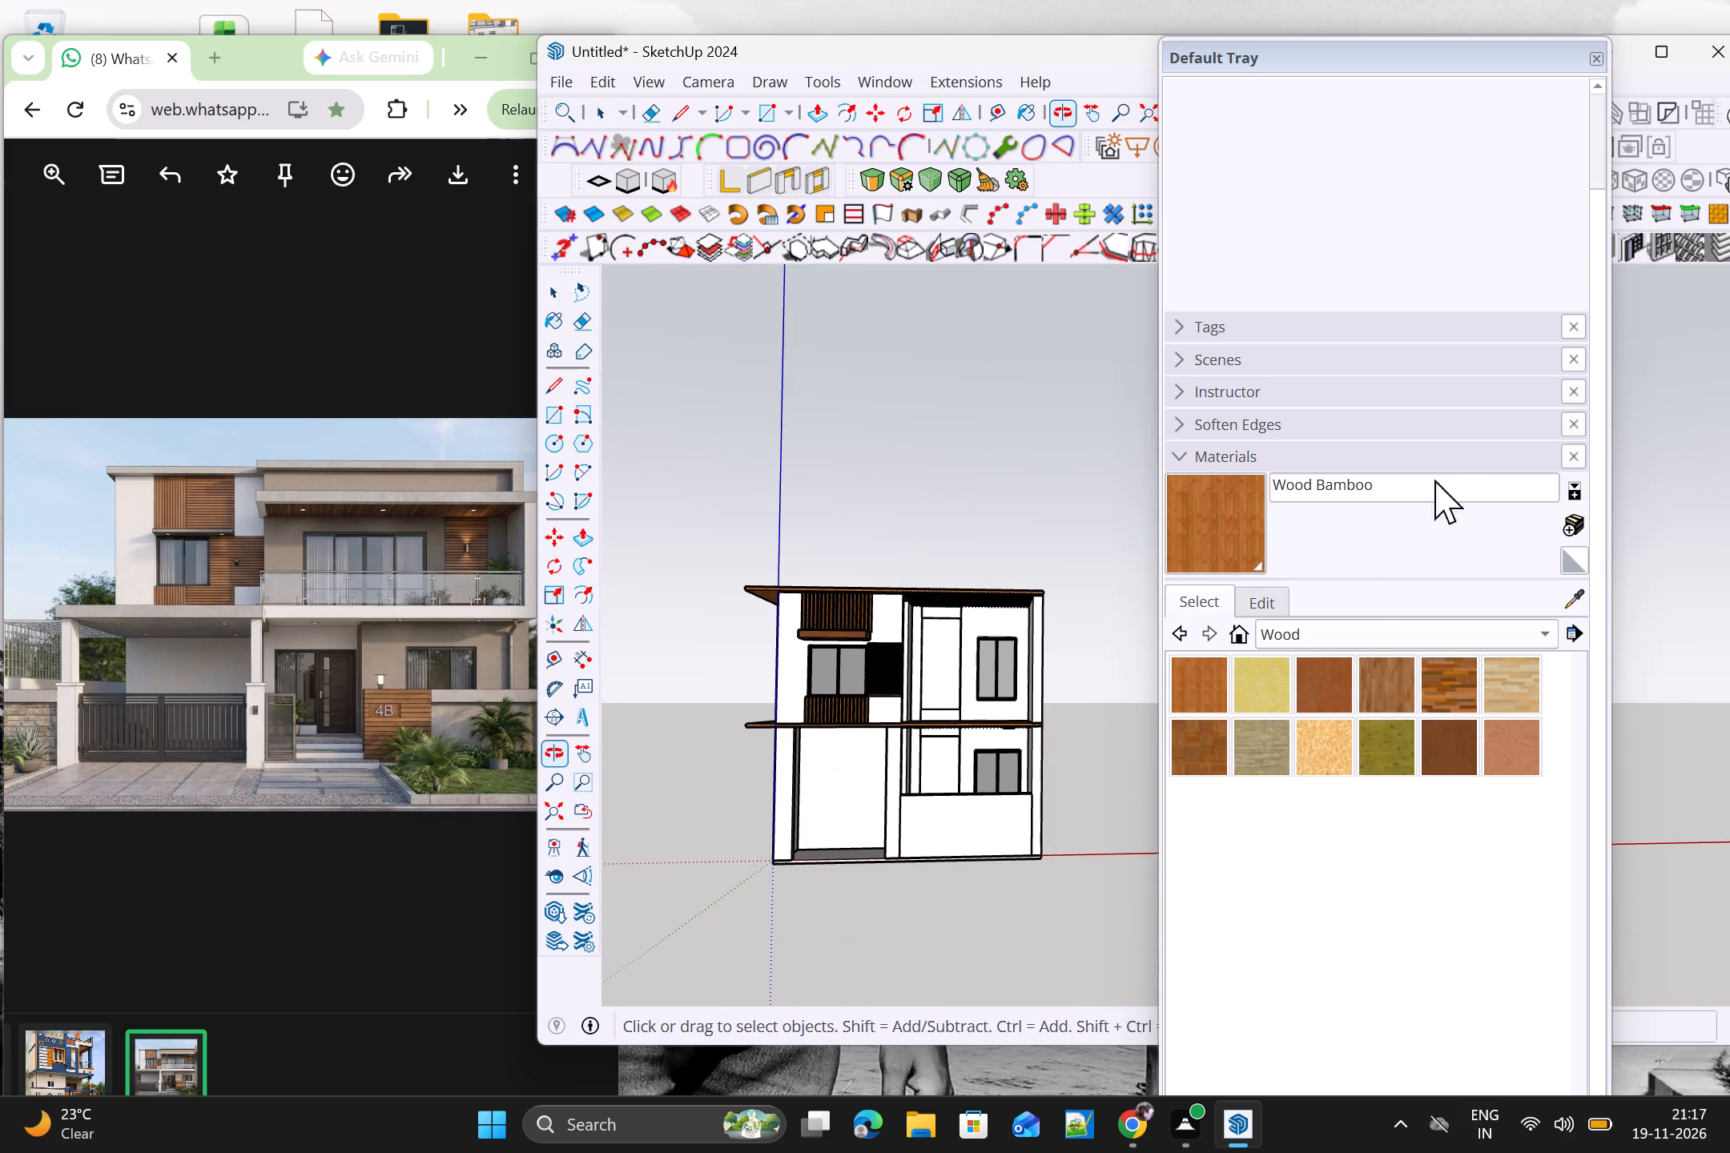
left_click(1599, 56)
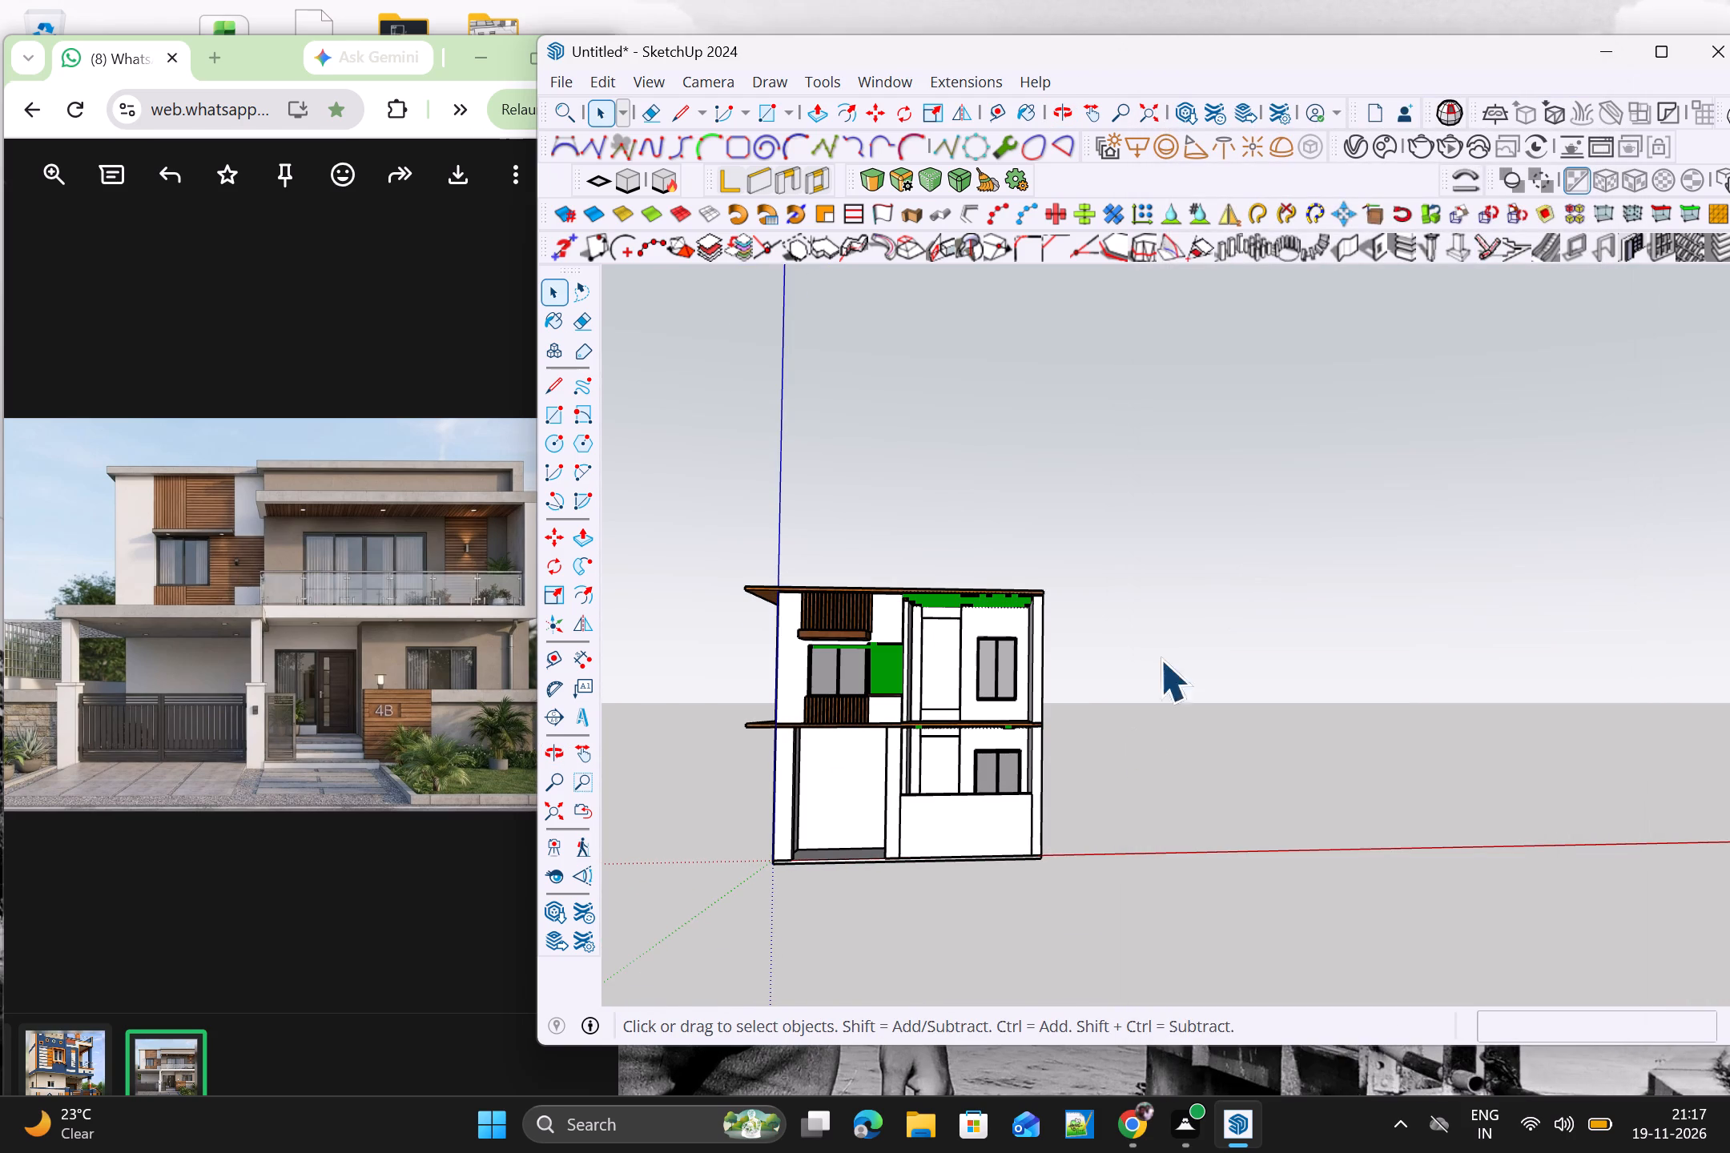
Examine the wood-painted ceilings and slabs across the front elevation from below and above.
middle_click_drag(1163, 650, 1171, 627)
scroll(1189, 601, "up", 4)
middle_click_drag(1024, 671, 1217, 590)
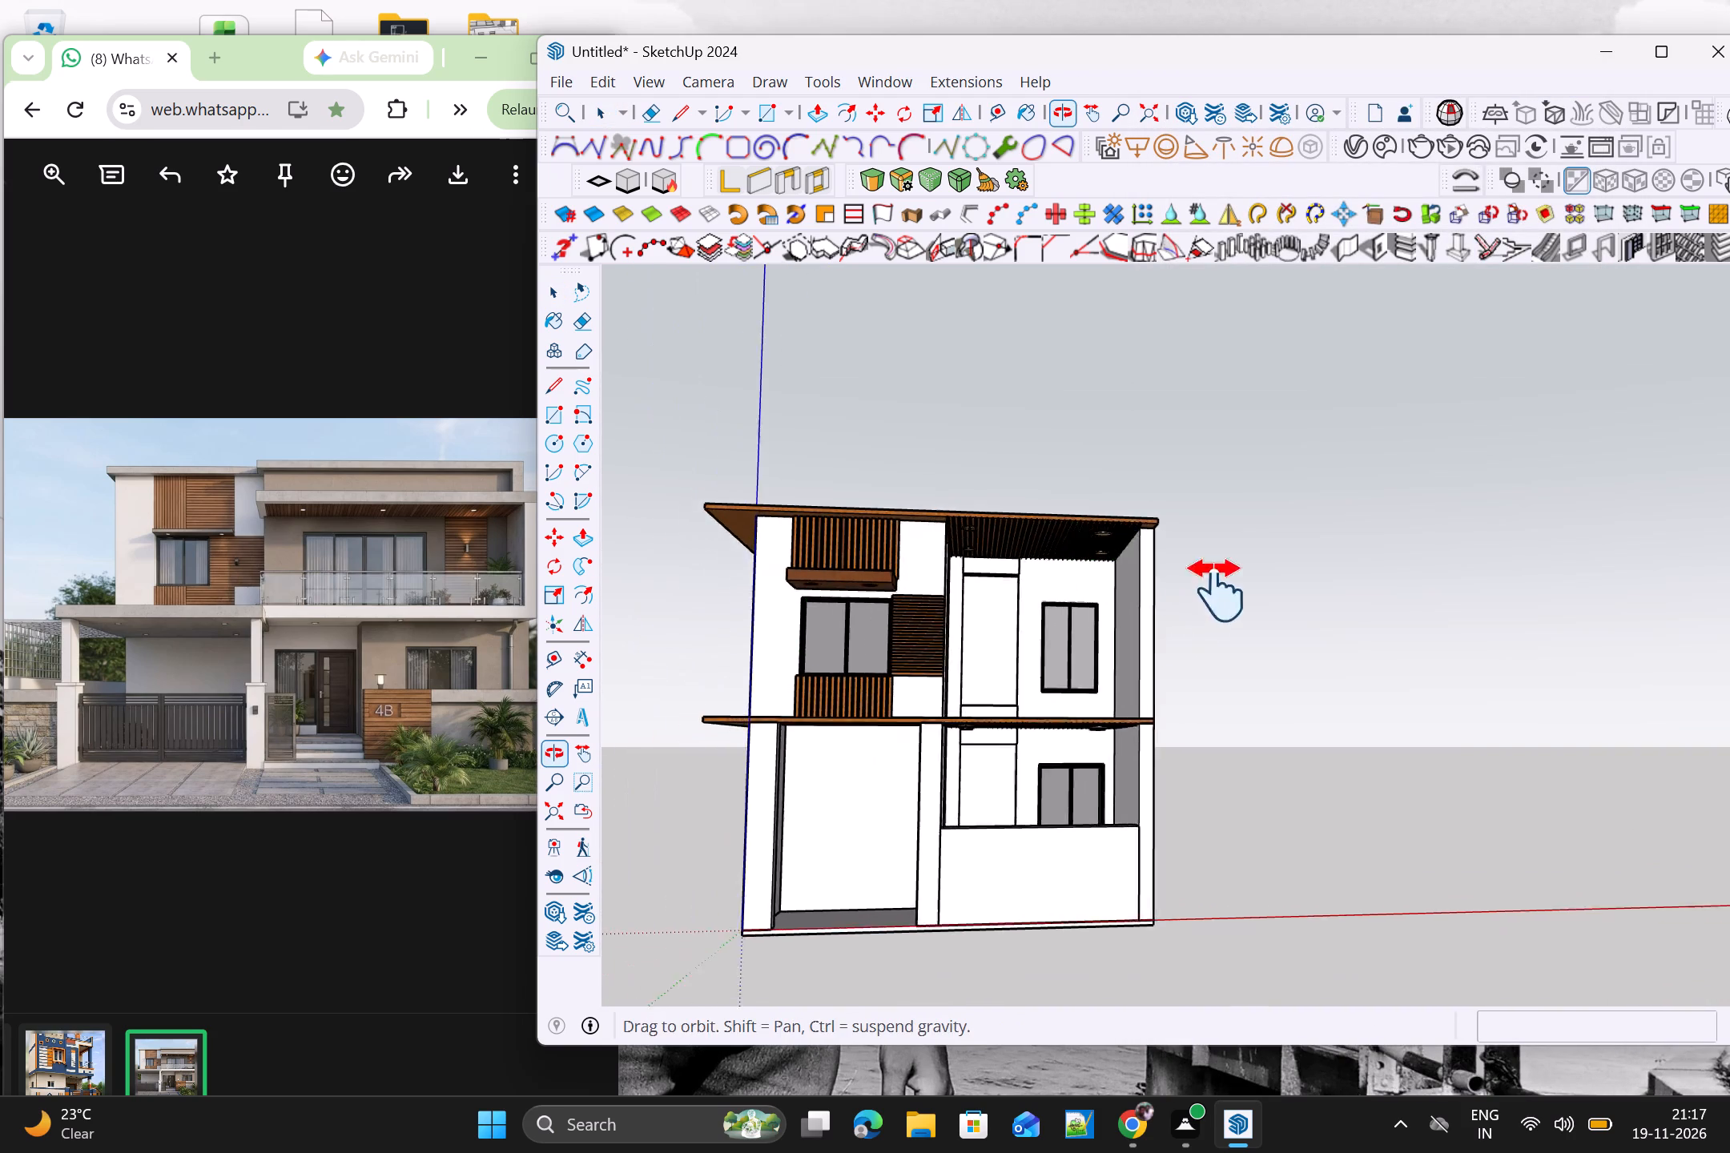
middle_click_drag(1217, 590, 1222, 584)
scroll(1228, 620, "up", 1)
middle_click_drag(1228, 620, 1194, 481)
scroll(1233, 568, "up", 2)
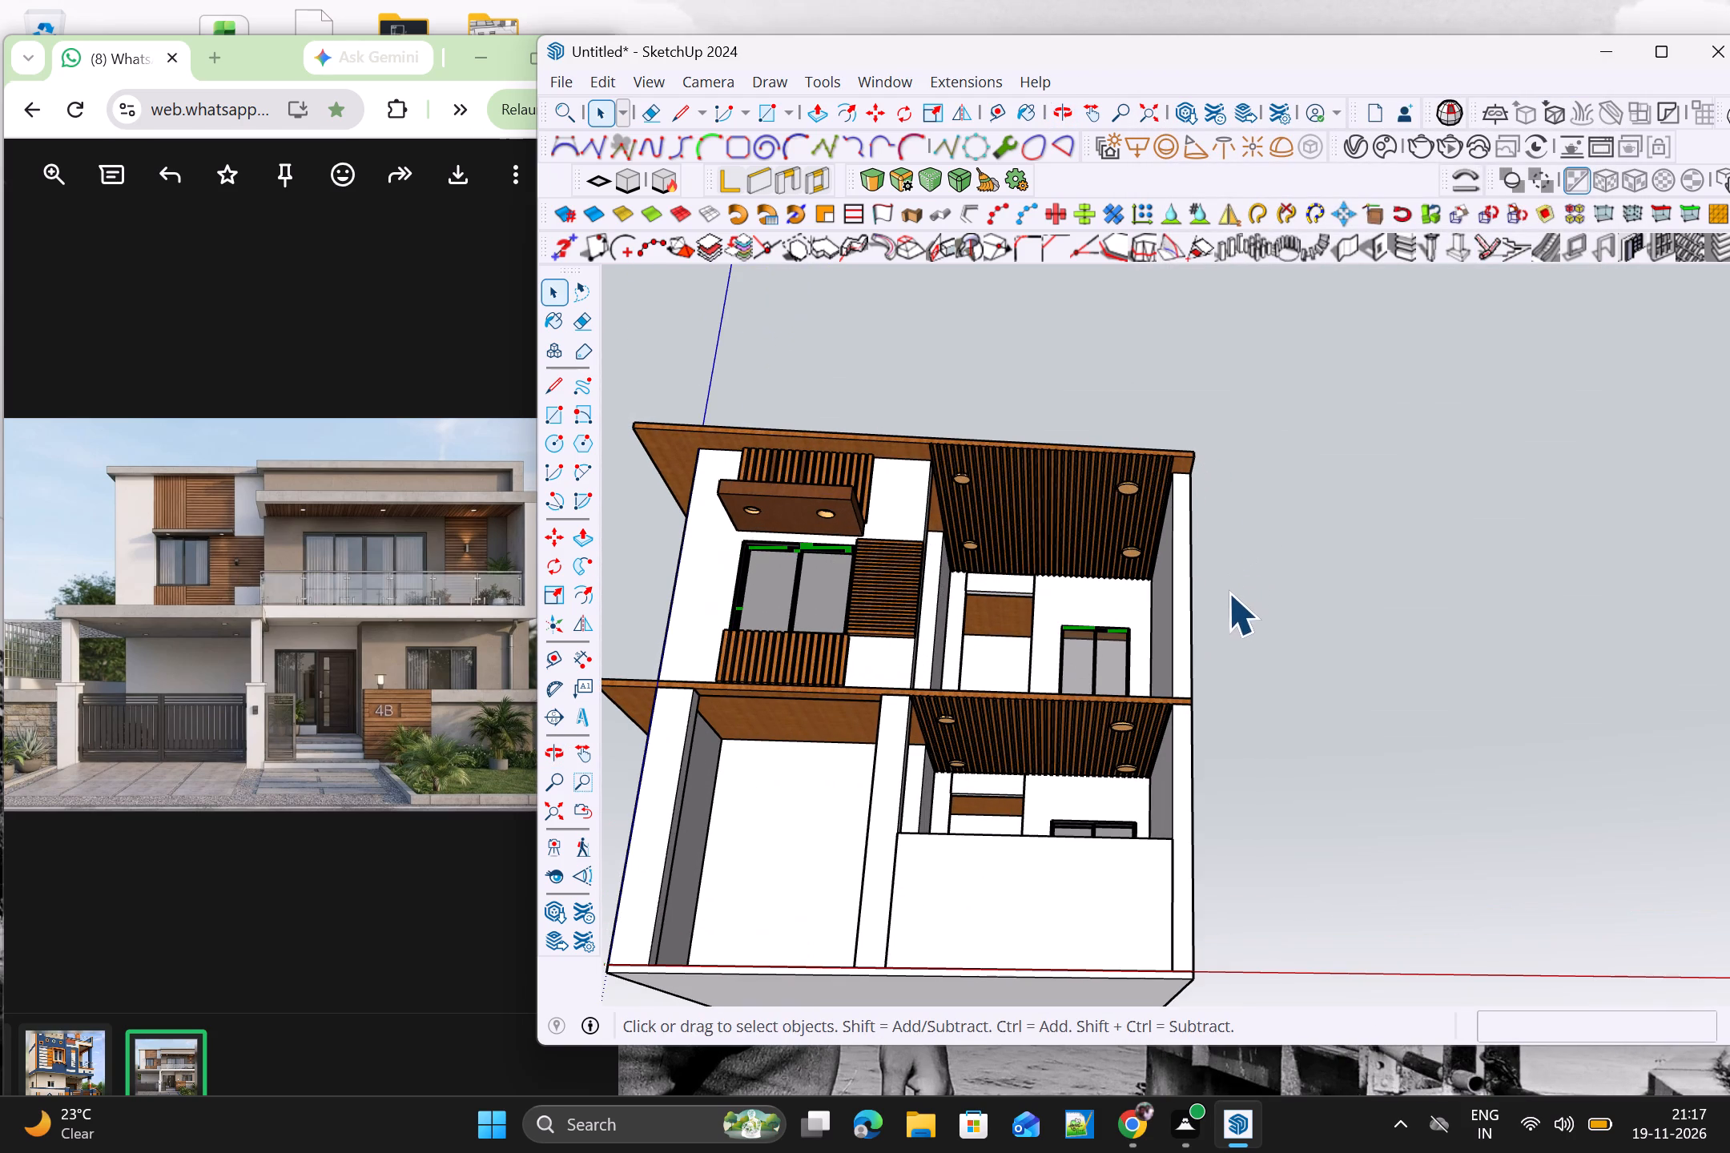
middle_click_drag(1233, 641, 1216, 905)
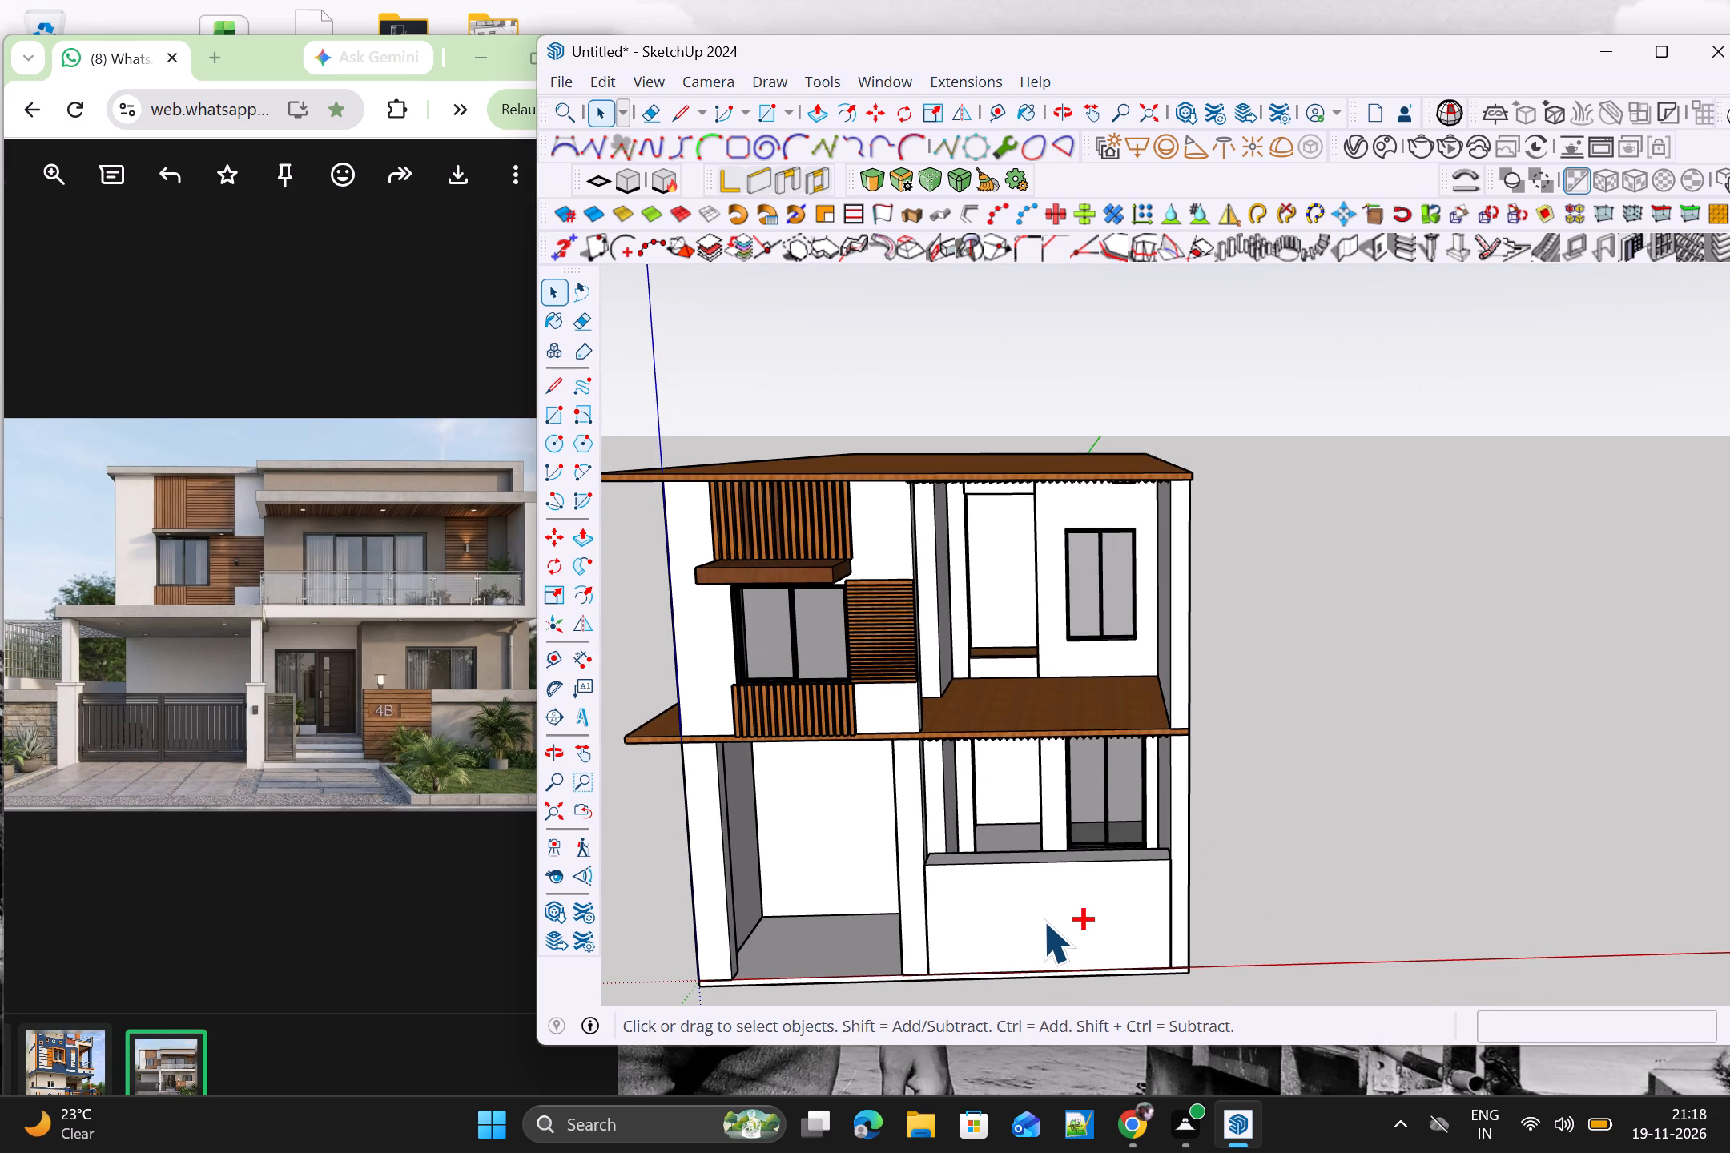
Delete the low front wall on the ground floor.
left_click(1014, 918)
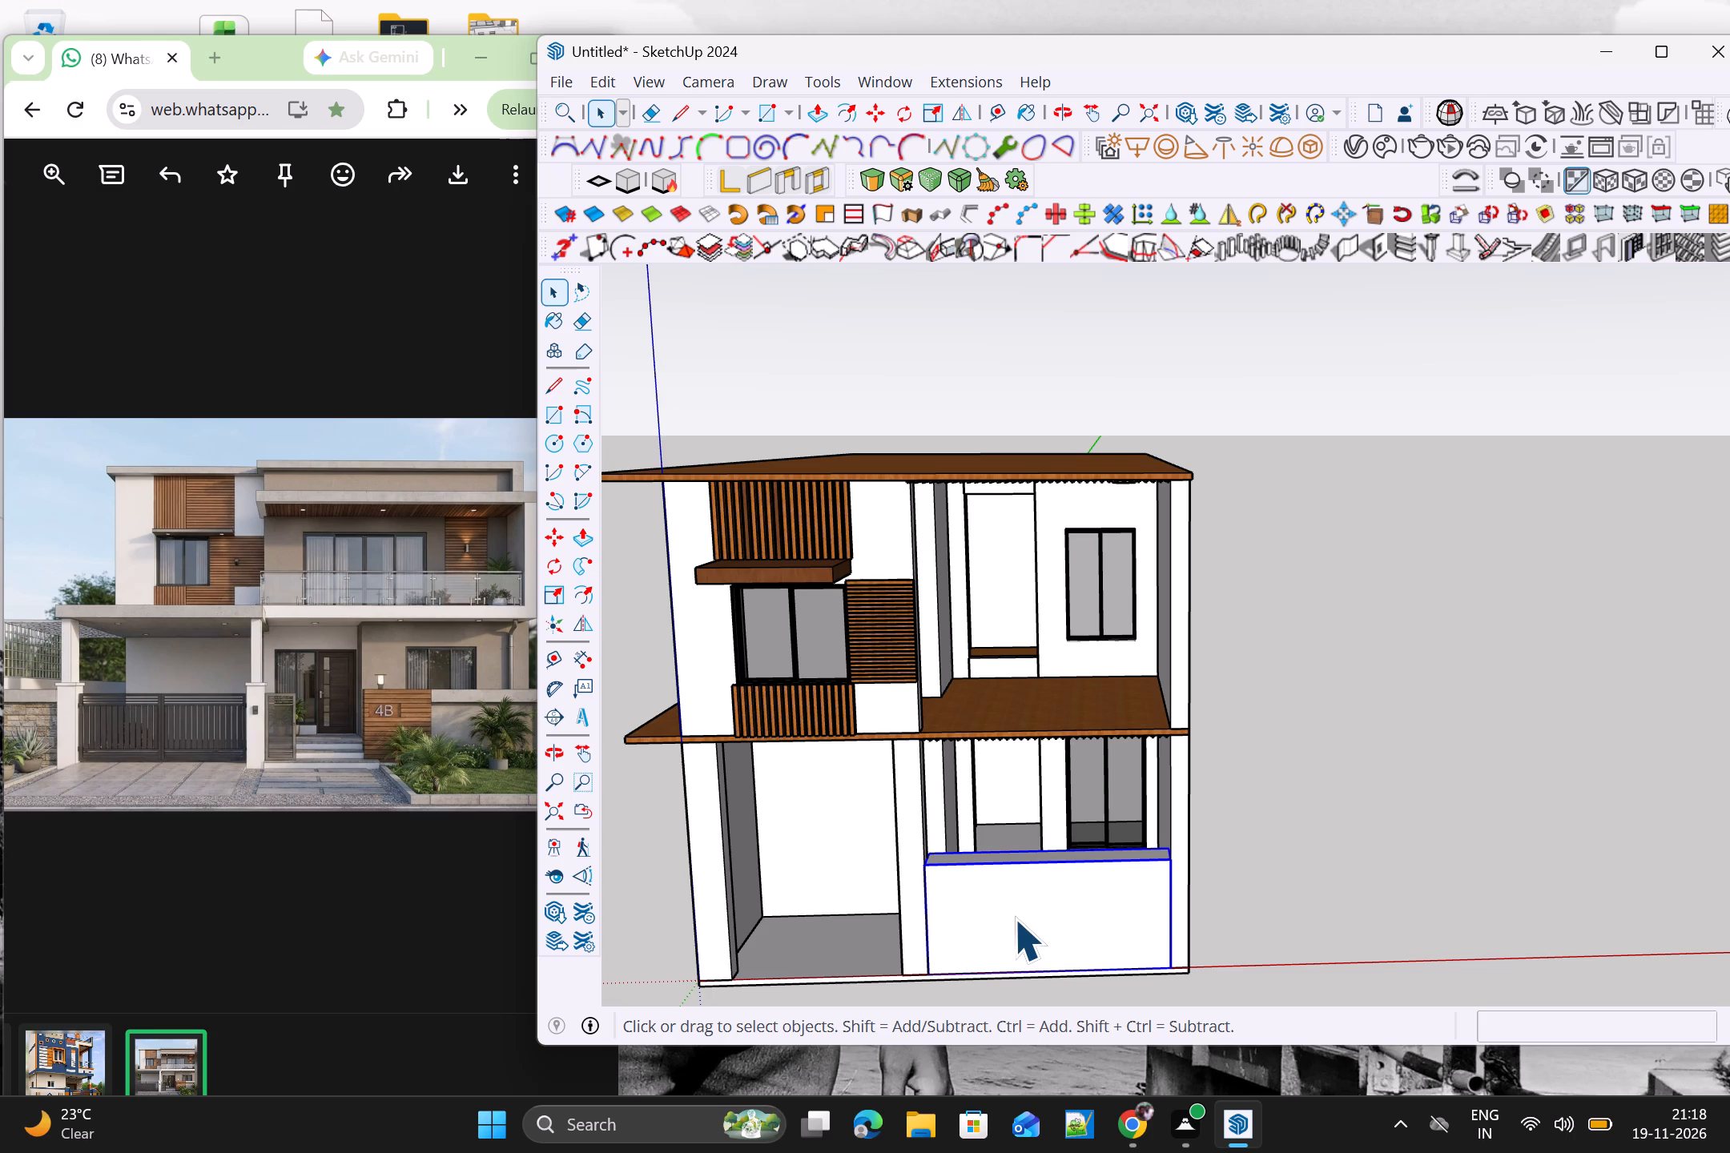
key("Delete")
Draw a rectangle about 4' 11 9/16" by 1' 4 5/8" at the front lower corner of the ground-floor side wall's inner face.
middle_click_drag(1014, 918, 1488, 940)
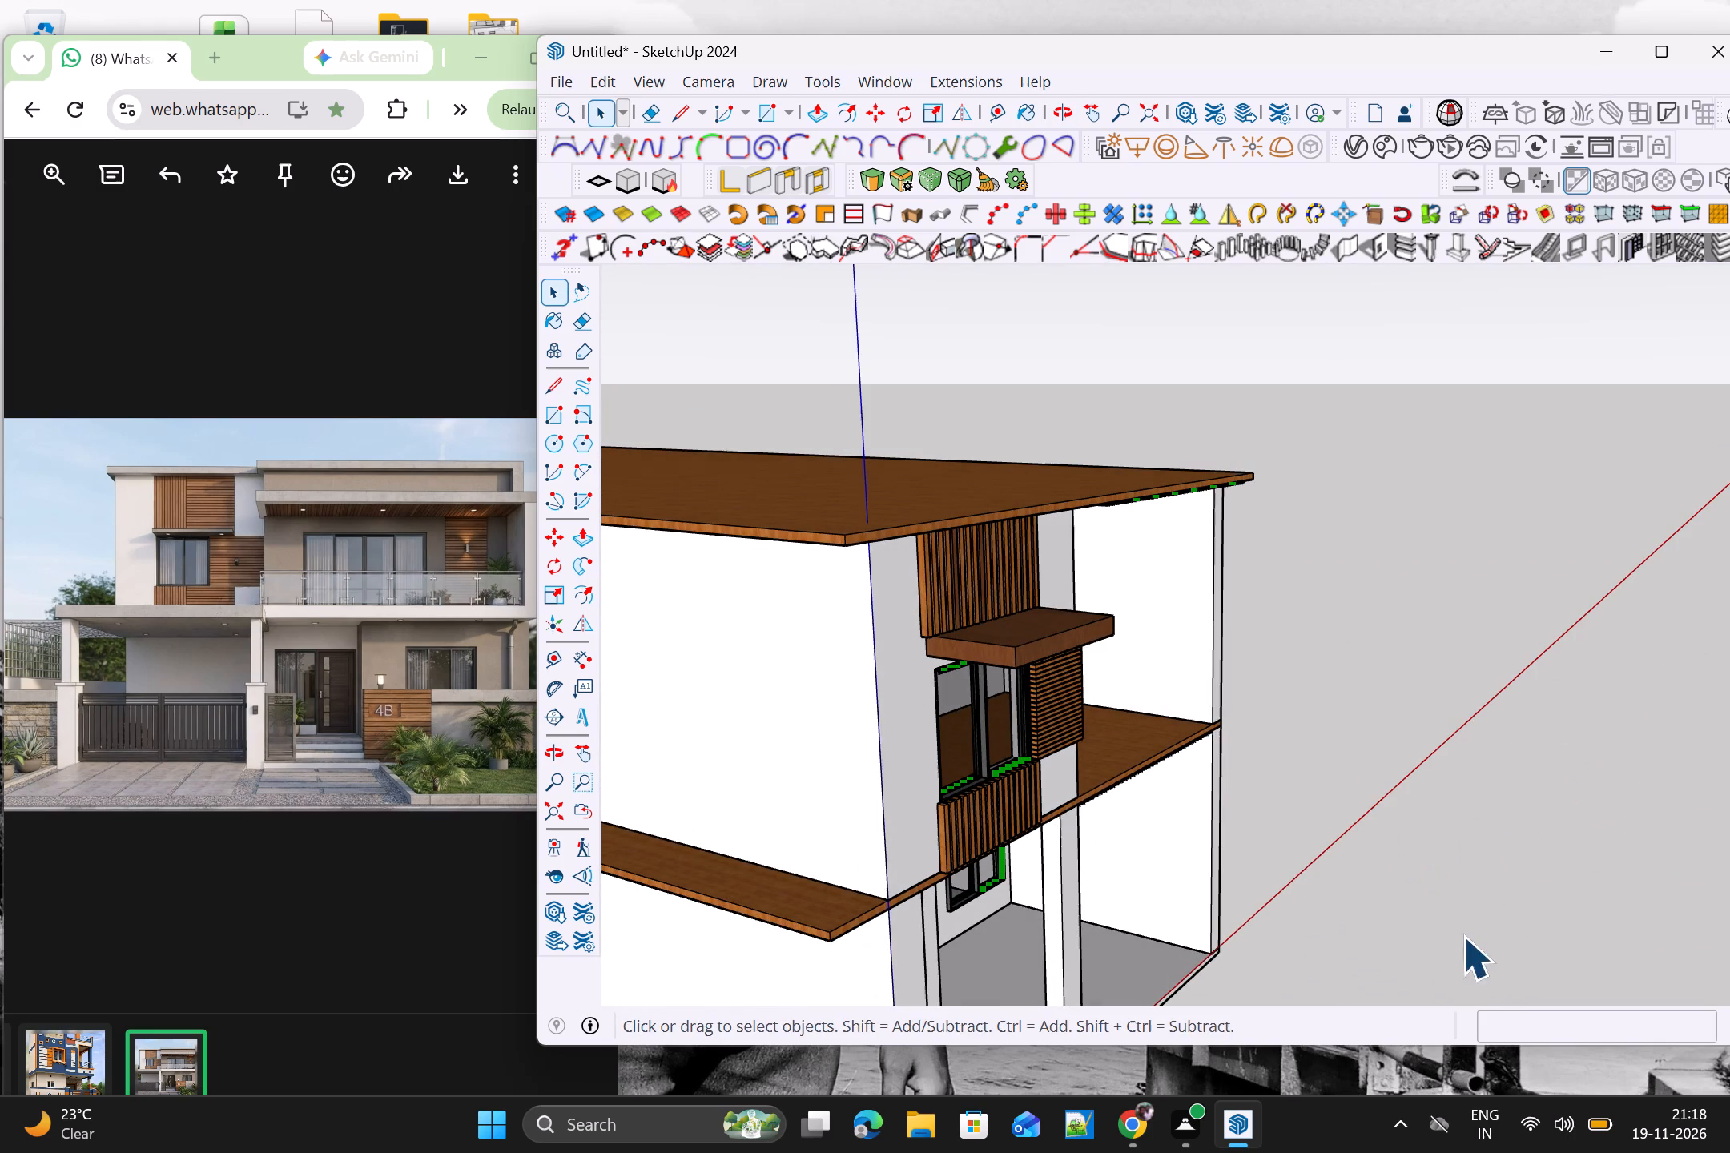
key("r")
middle_click_drag(1195, 910, 1289, 916)
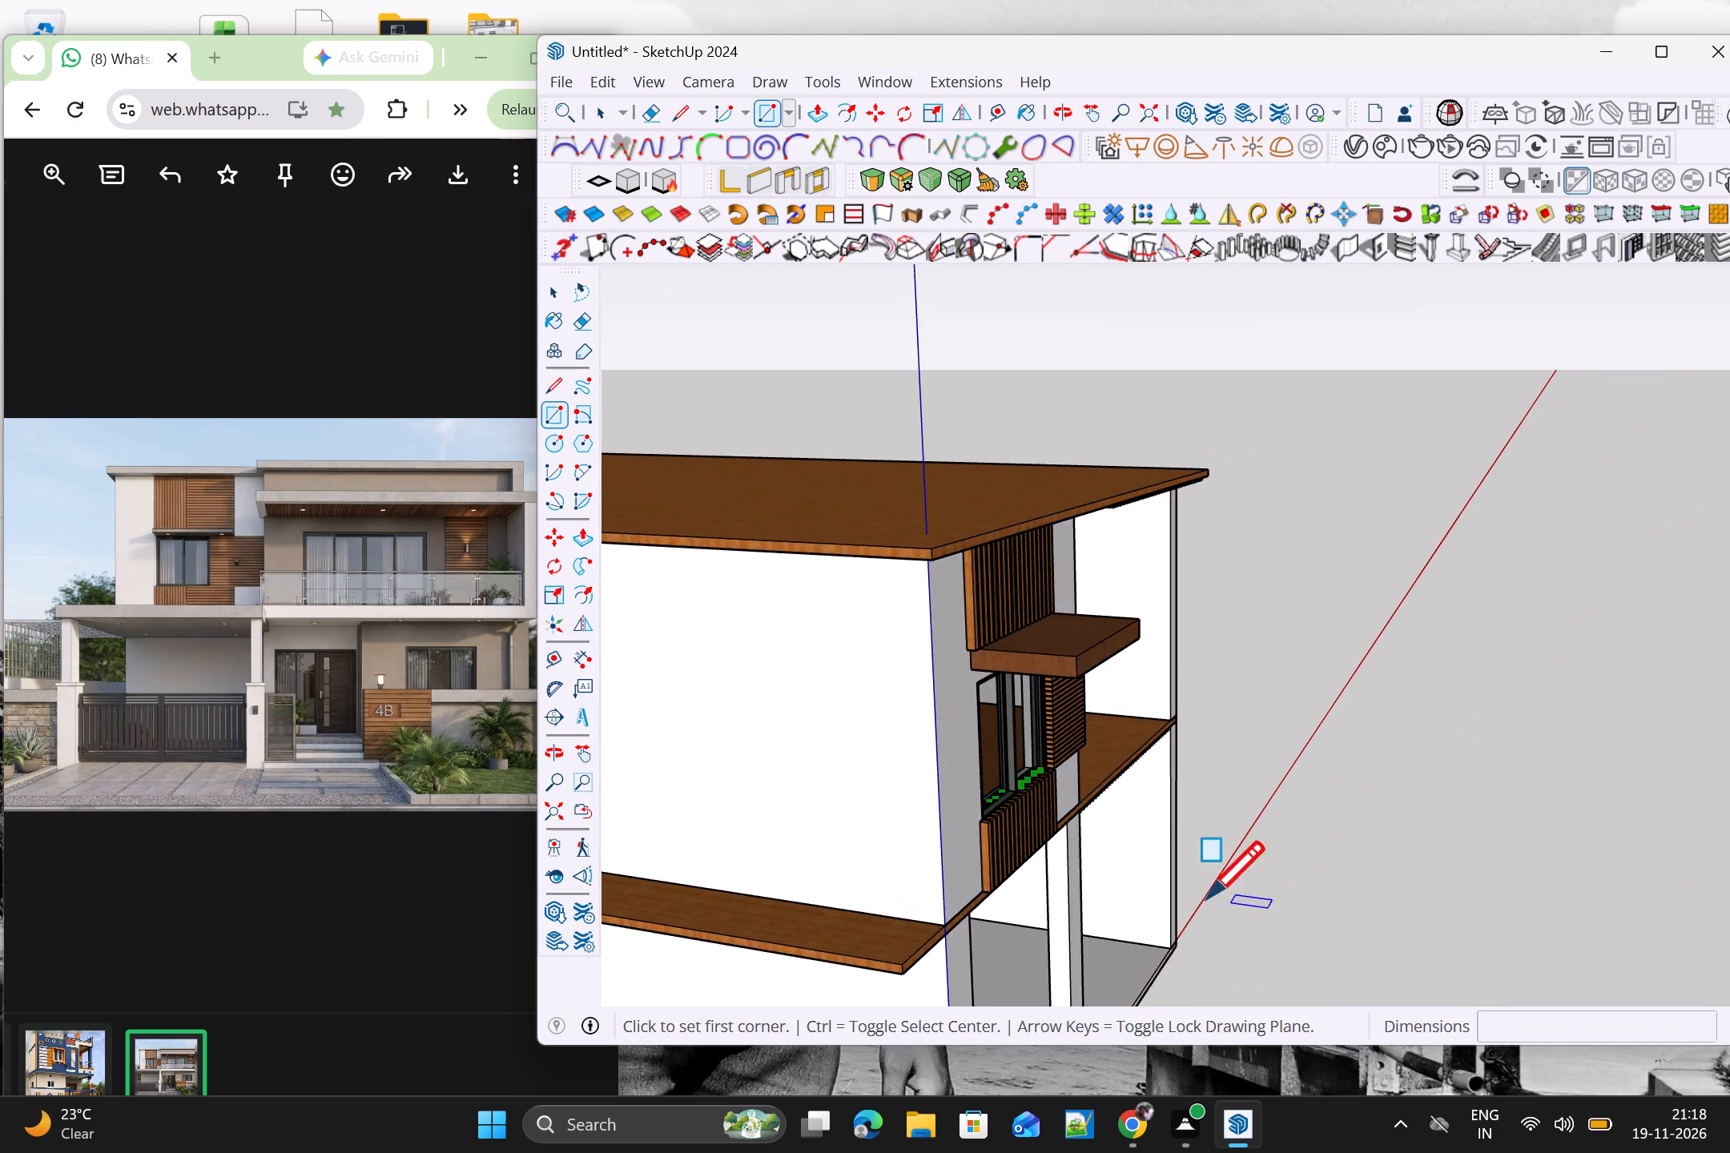
scroll(1158, 872, "up", 3)
middle_click_drag(1153, 859, 1201, 812)
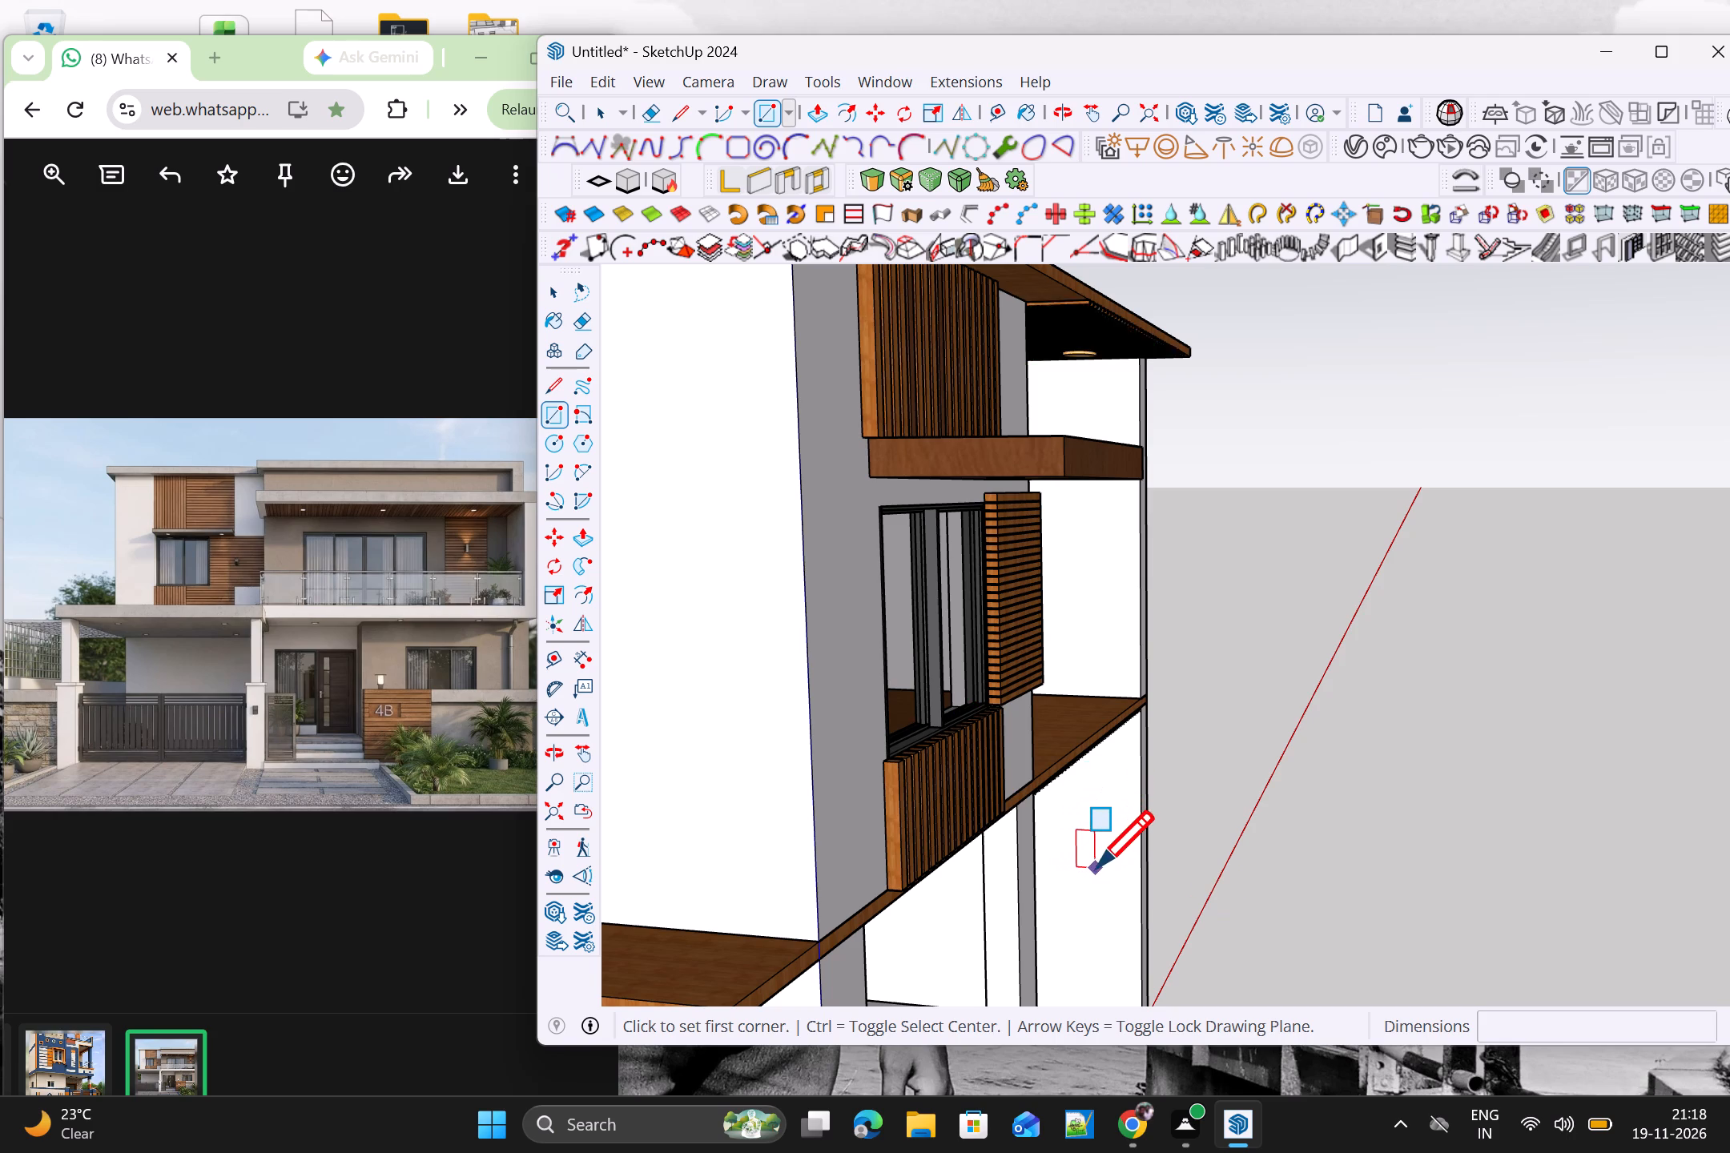
left_click(1098, 868)
left_click(1138, 874)
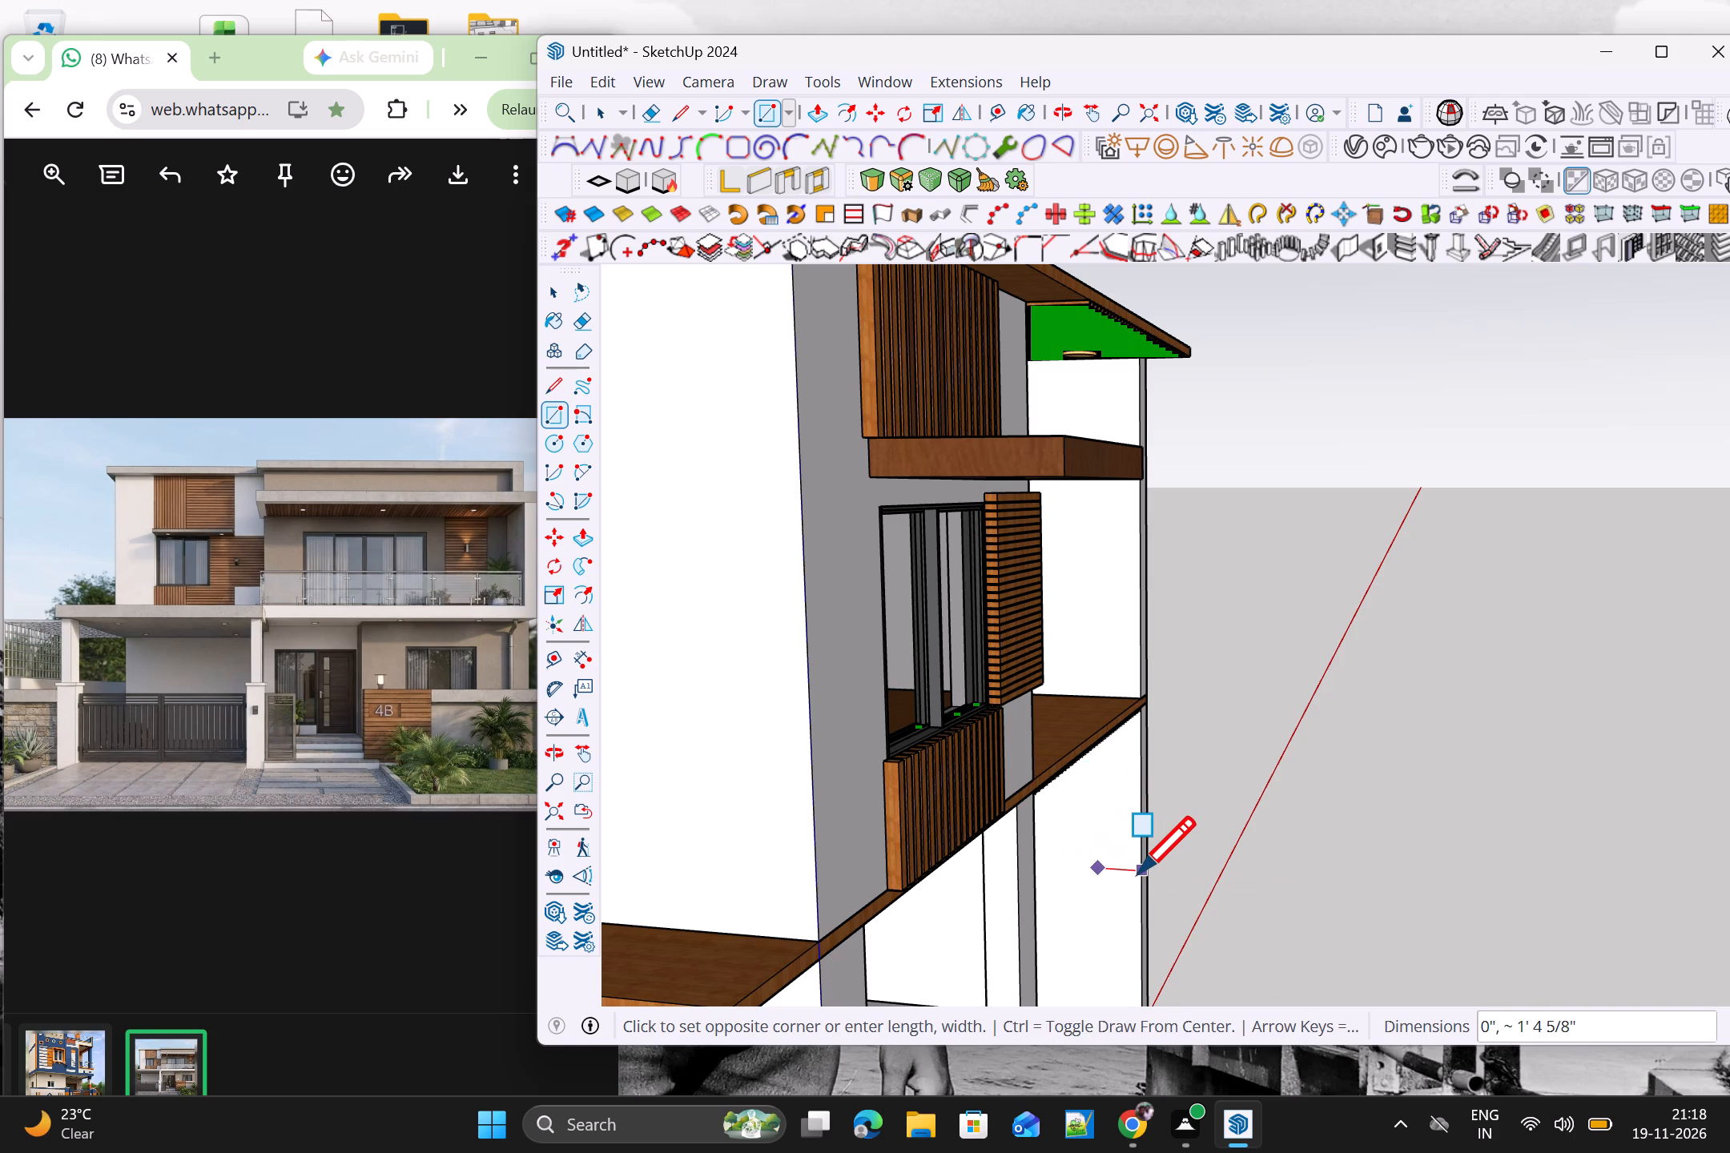
scroll(1122, 993, "down", 3)
middle_click_drag(1133, 1001, 1122, 974, "shift")
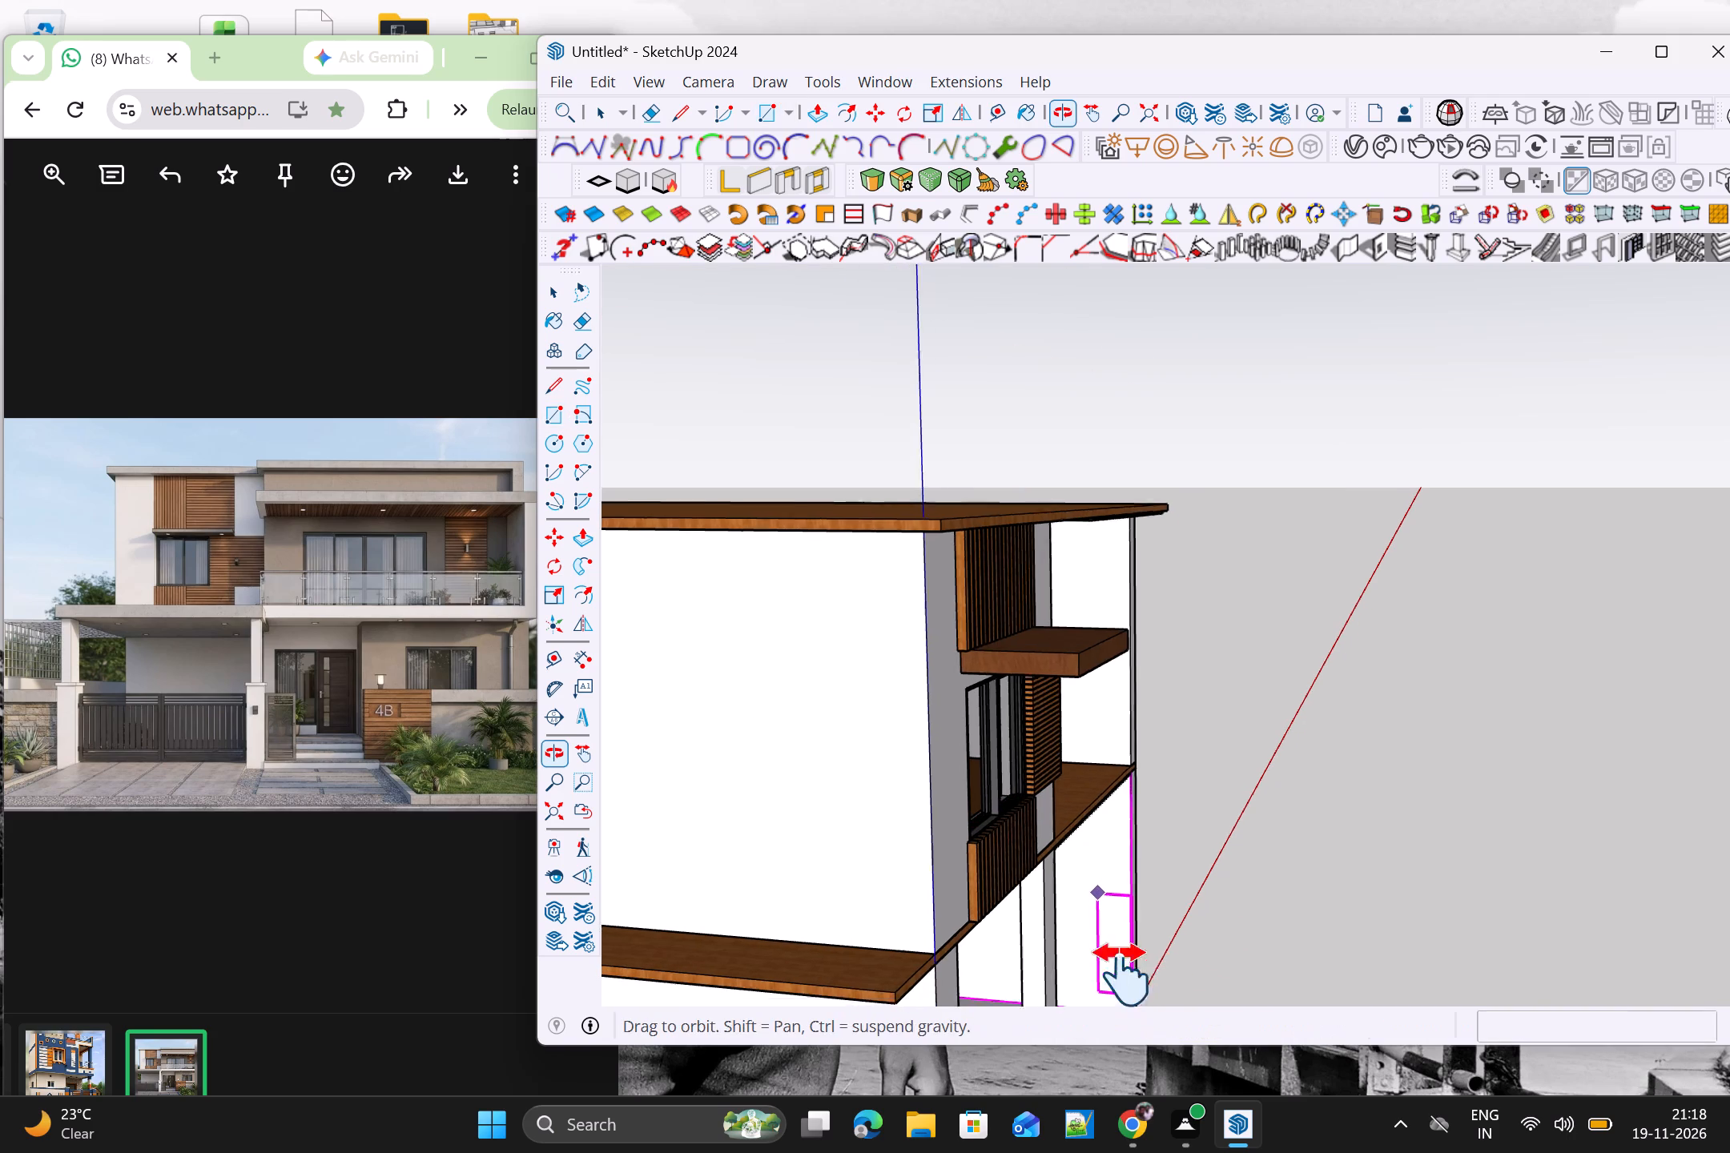
middle_click_drag(1122, 974, 1088, 850, "shift")
left_click(1093, 872)
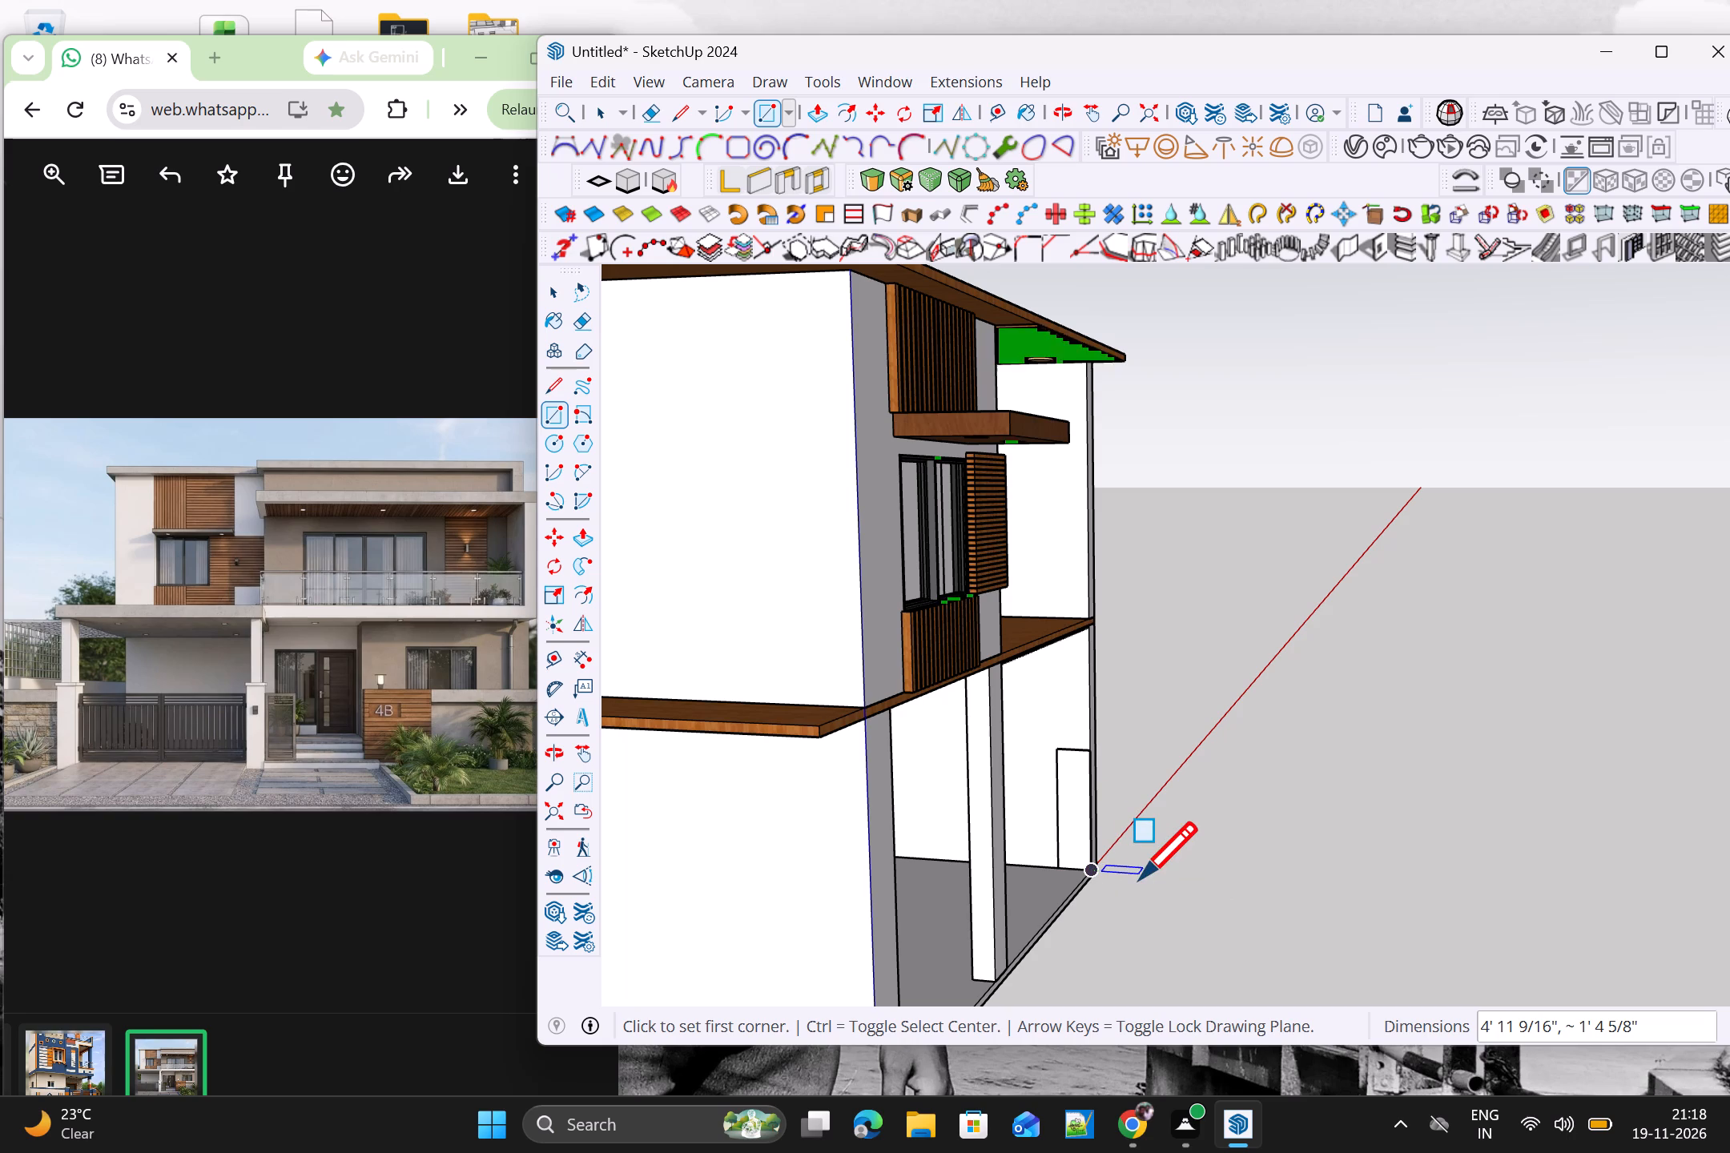
Push/Pull the rectangle at the side wall's front lower corner about 6' 4 9/16" across to form the low front wall.
key("p")
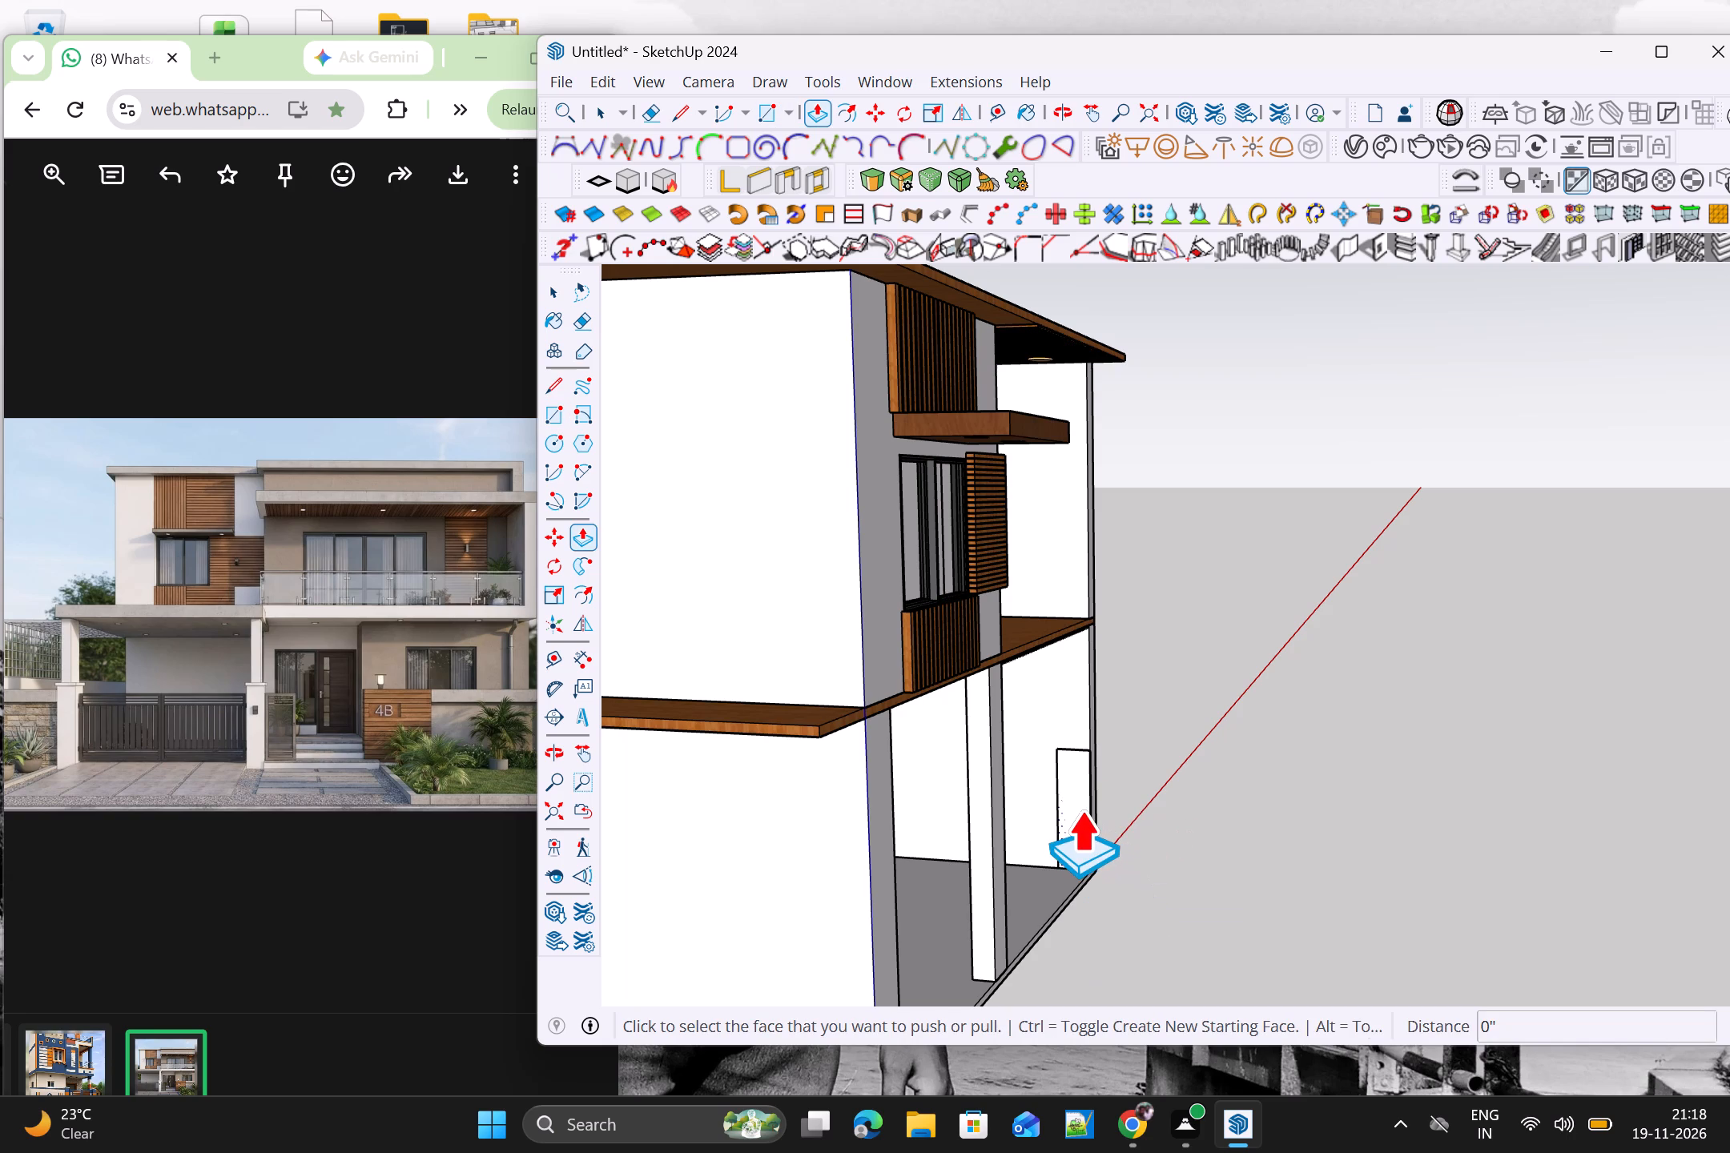
left_click(1076, 809)
middle_click_drag(1053, 850, 920, 917)
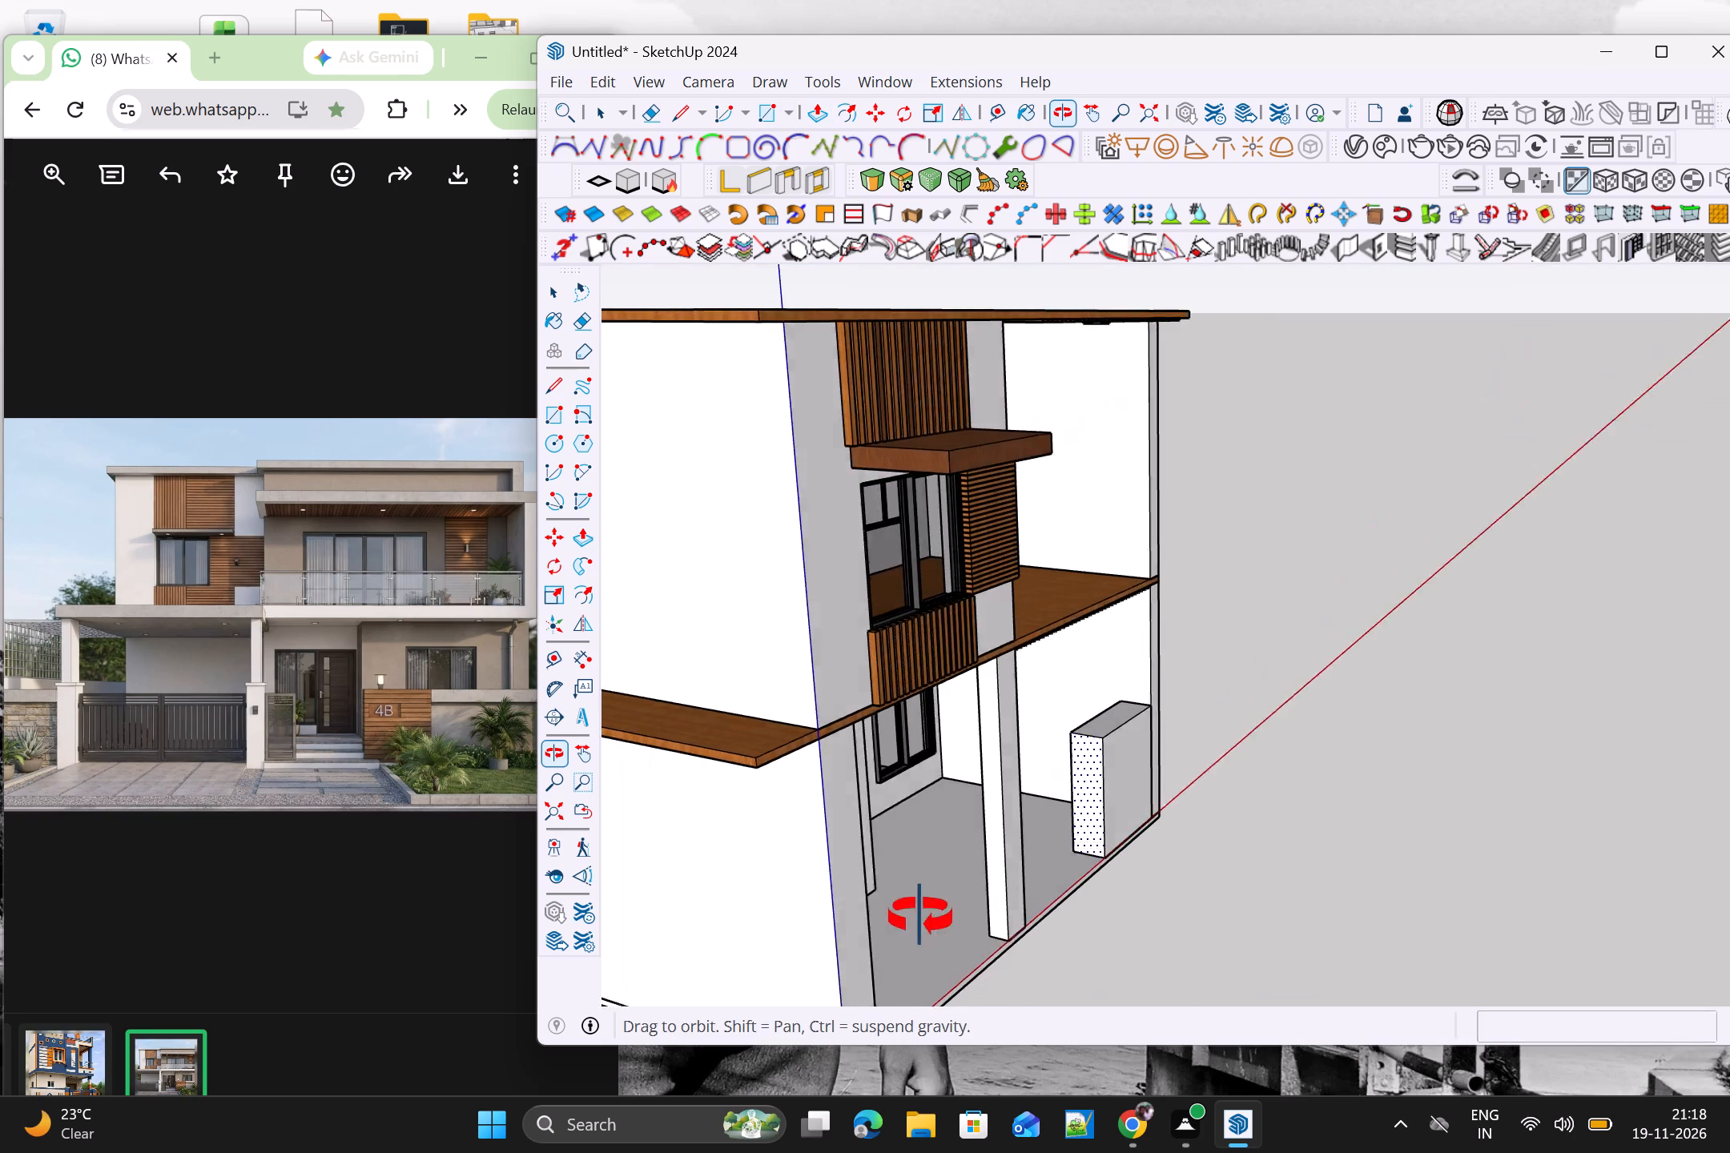
middle_click_drag(920, 917, 799, 915)
middle_click_drag(1175, 797, 1020, 844)
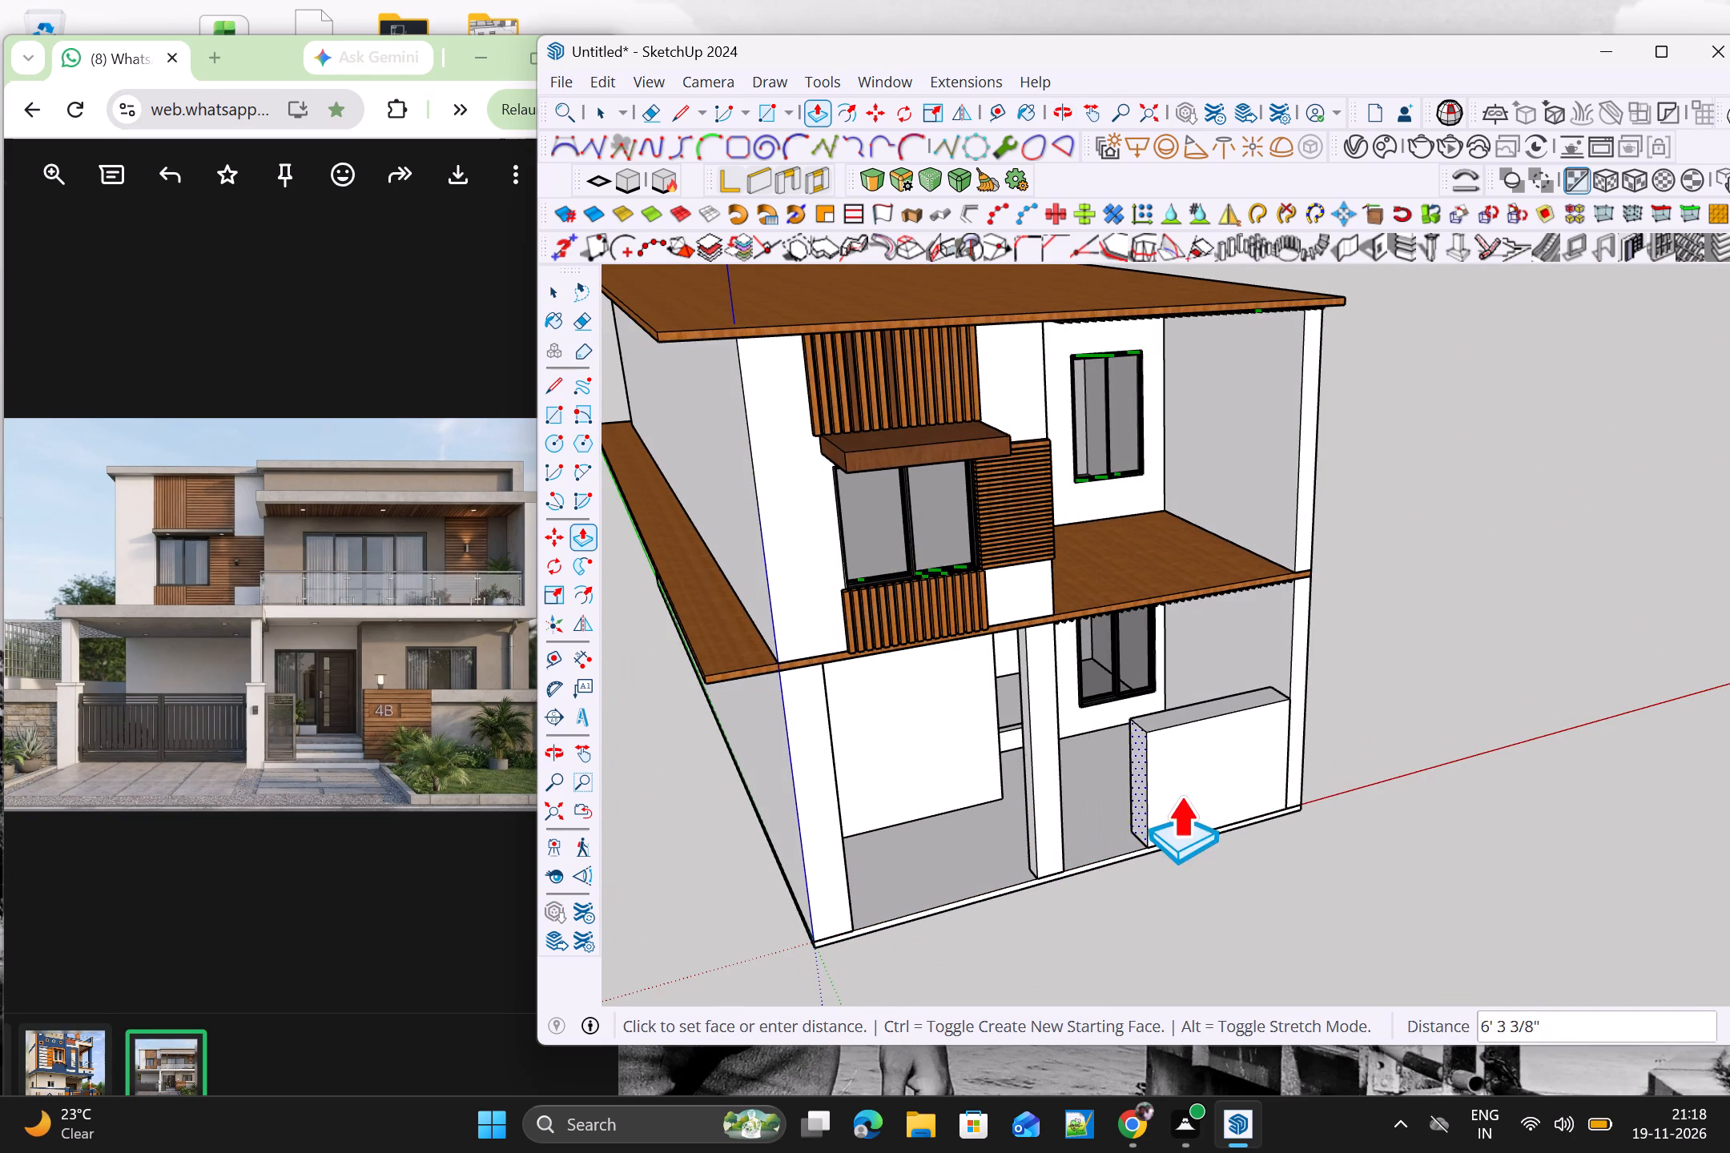
middle_click_drag(1186, 796, 1022, 816)
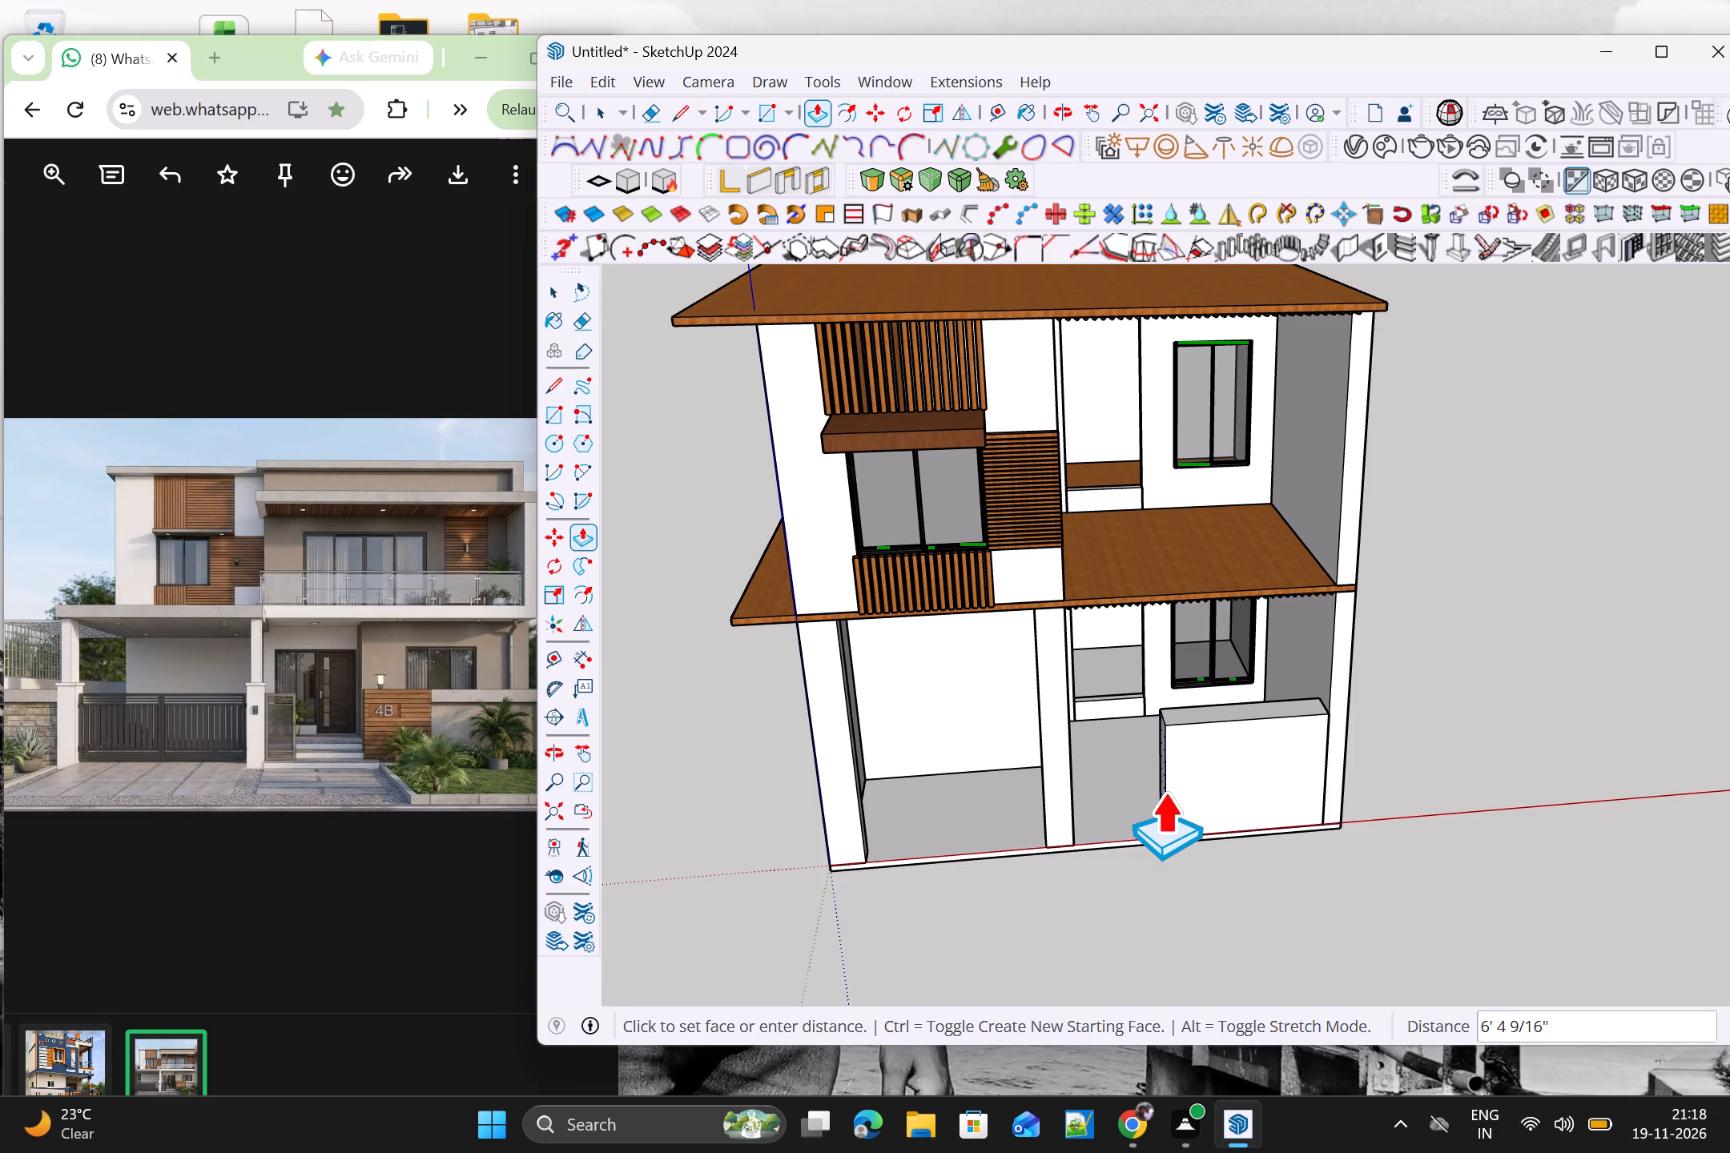
left_click(1165, 790)
key("space")
left_click(1425, 811)
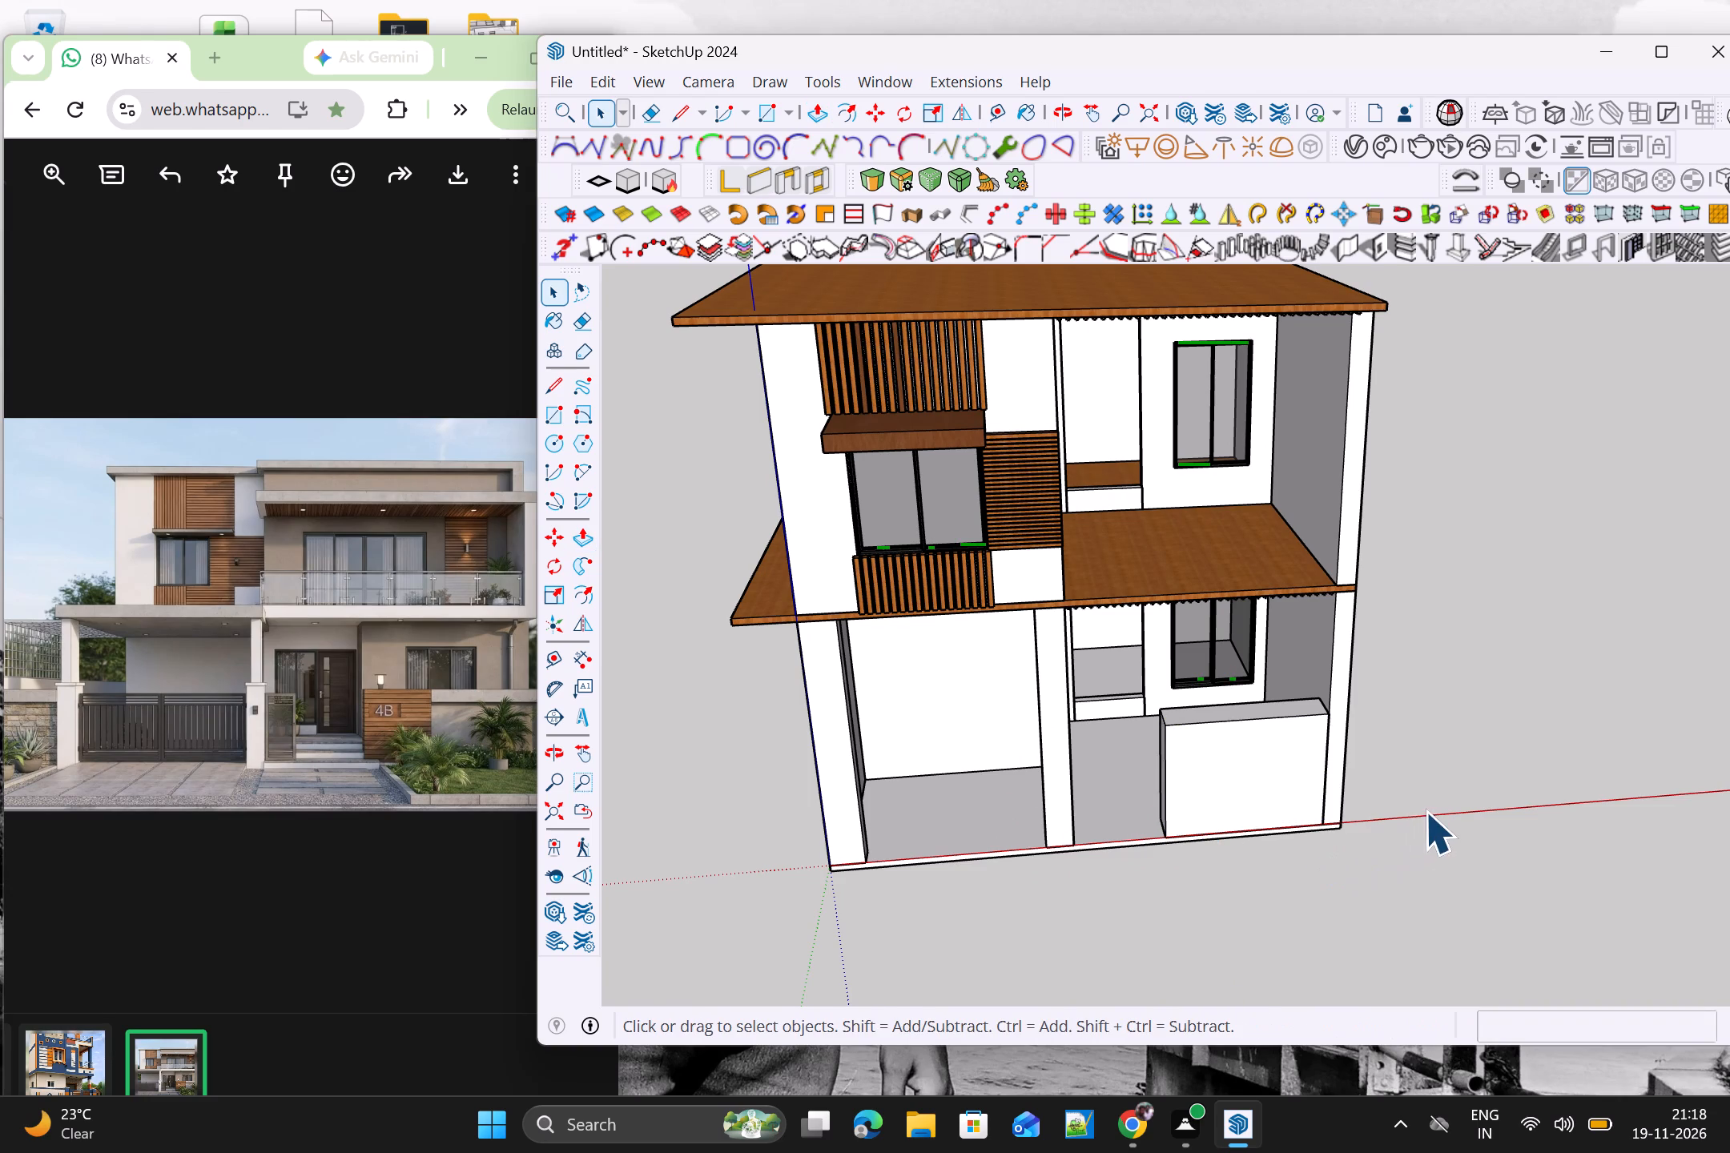
Examine the front elevation with the rebuilt low wall from above, below and straight on against the reference image.
scroll(1422, 828, "down", 3)
middle_click_drag(1462, 892, 1395, 673)
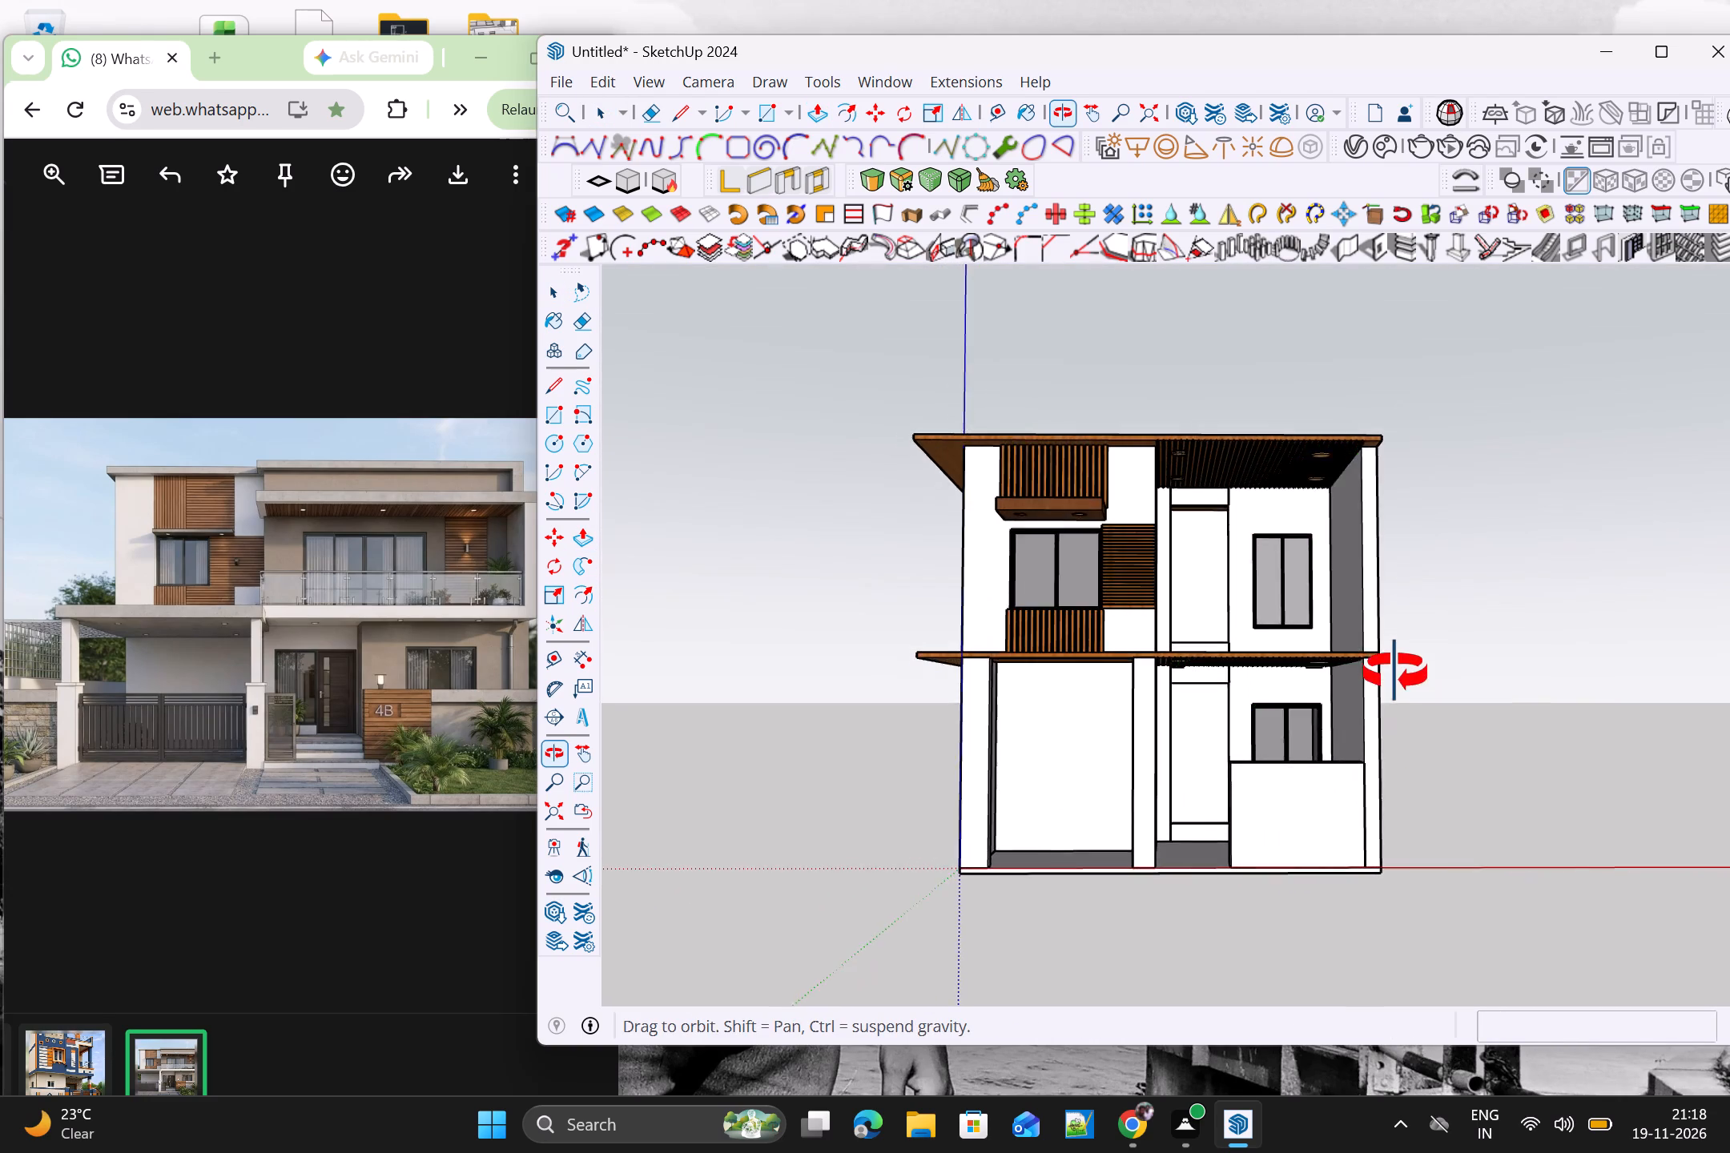
middle_click_drag(1395, 673, 1362, 629)
scroll(1359, 642, "up", 3)
scroll(1429, 689, "up", 1)
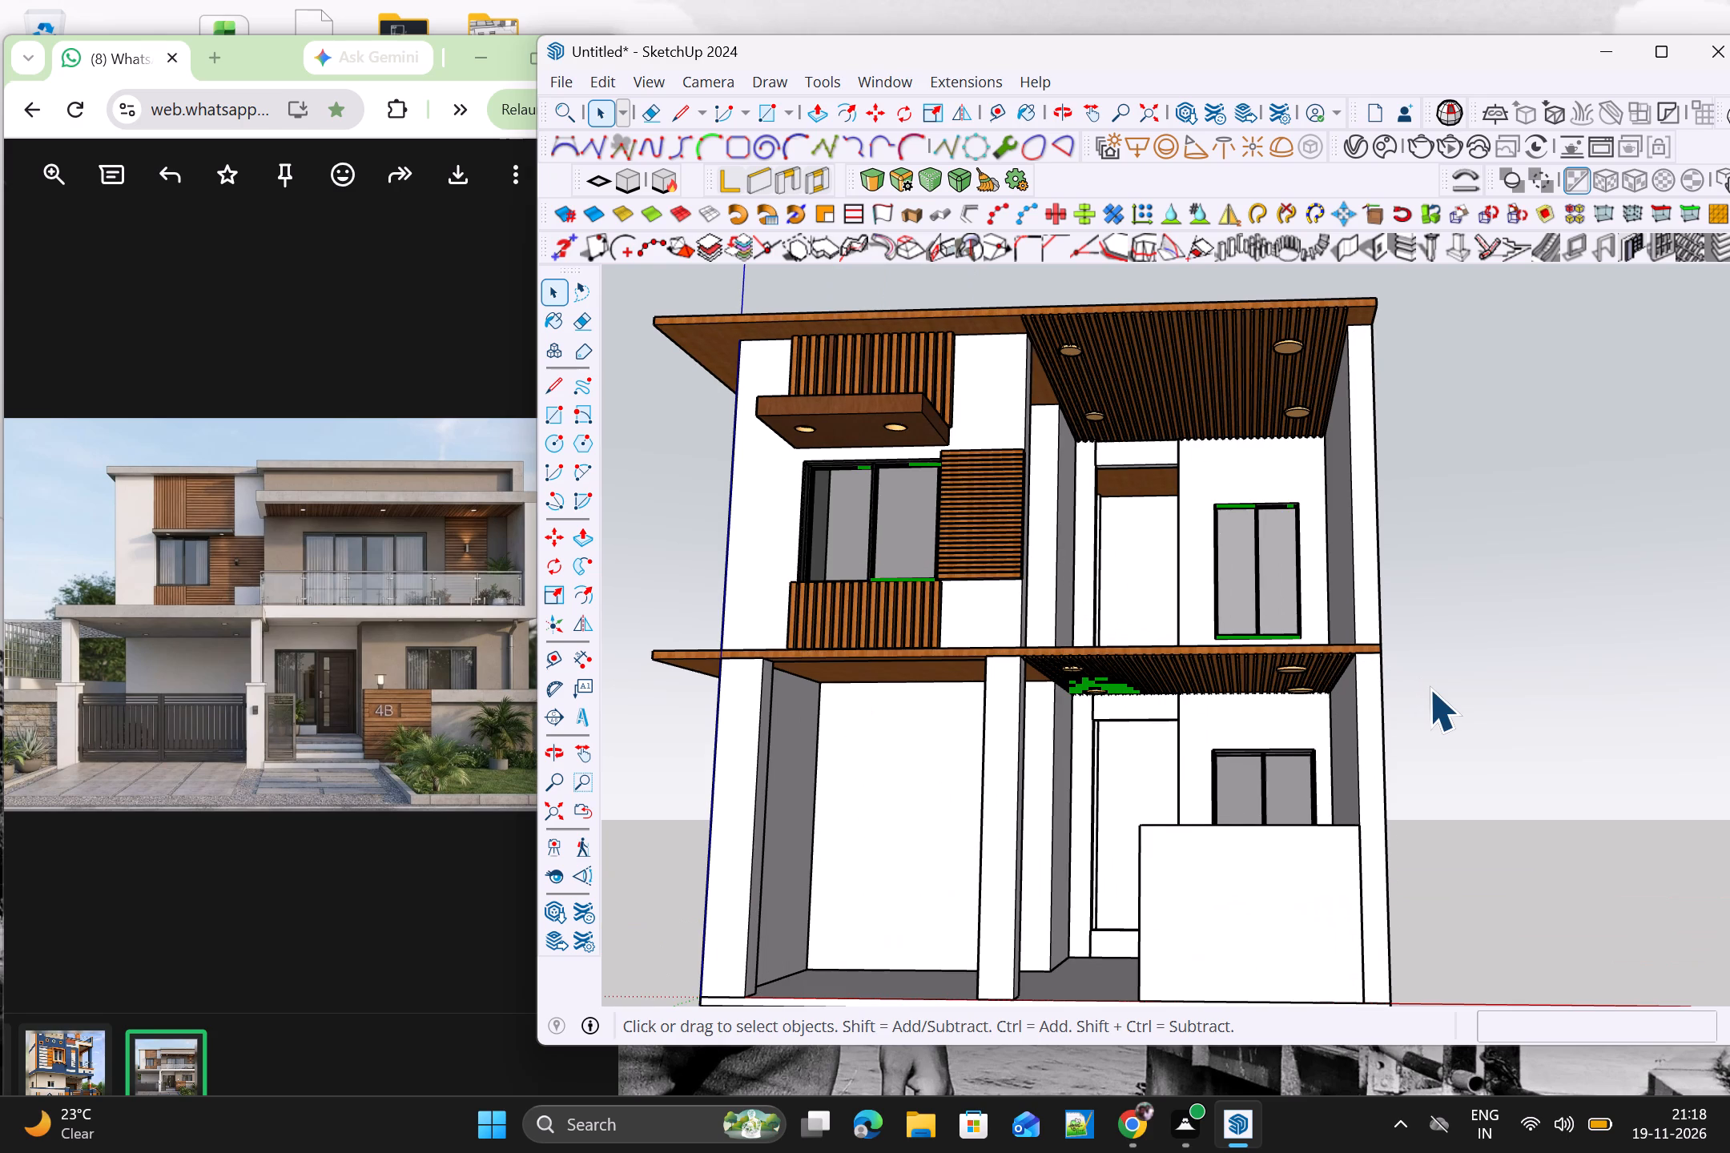
scroll(1488, 703, "down", 1)
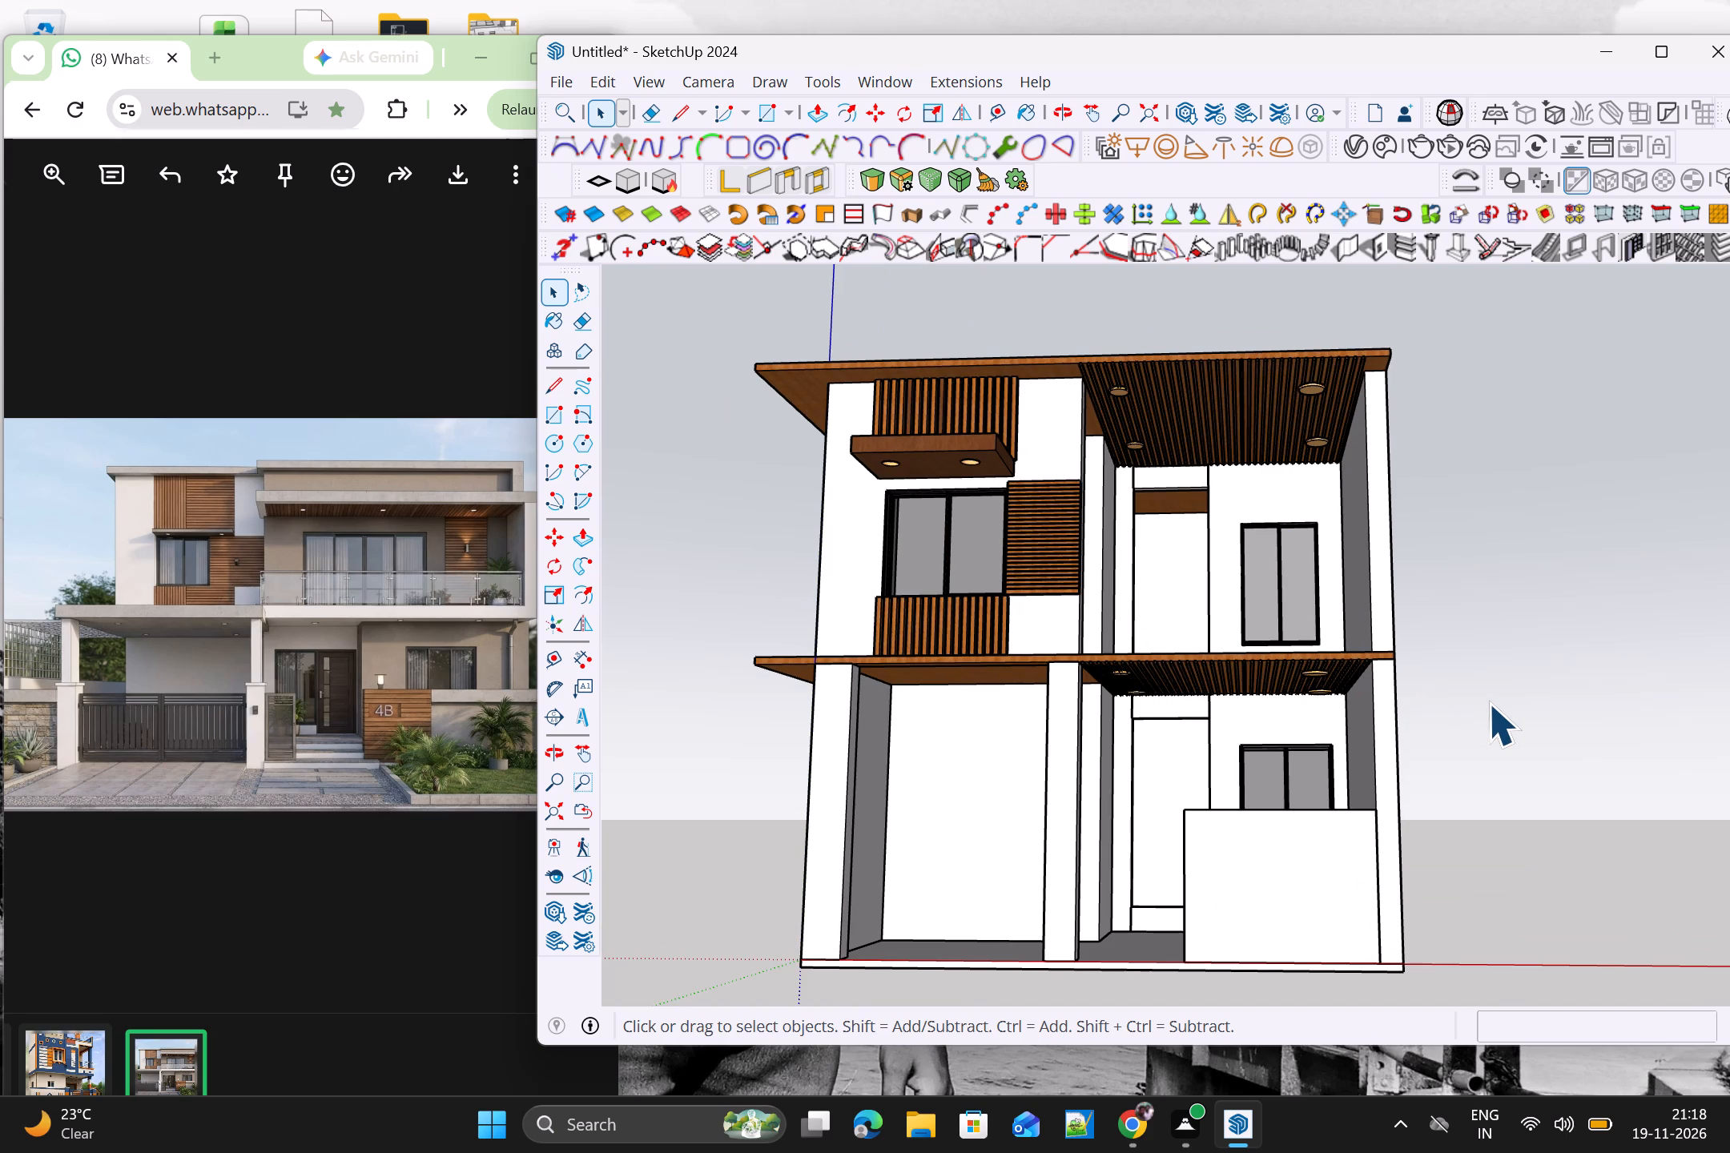
scroll(1488, 703, "down", 1)
middle_click_drag(1486, 716, 1539, 860)
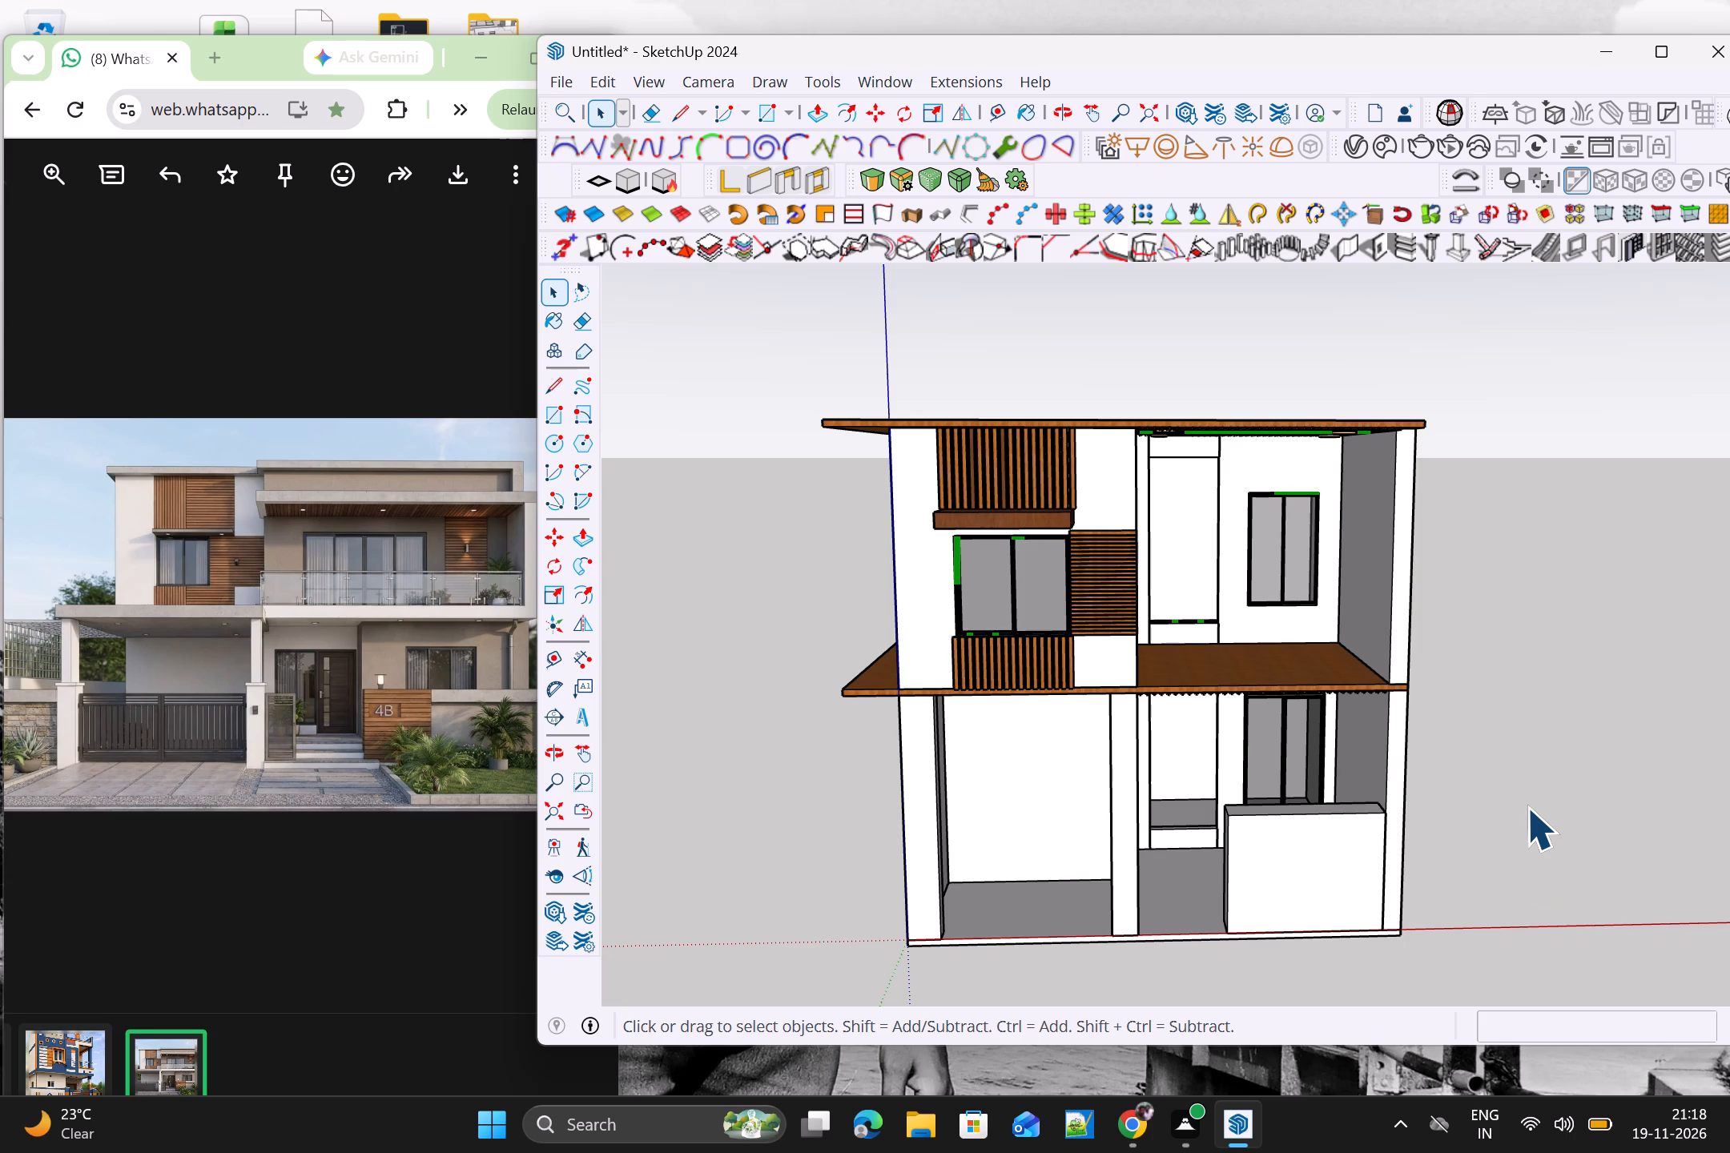
scroll(1356, 748, "up", 3)
middle_click_drag(1350, 749, 1329, 897)
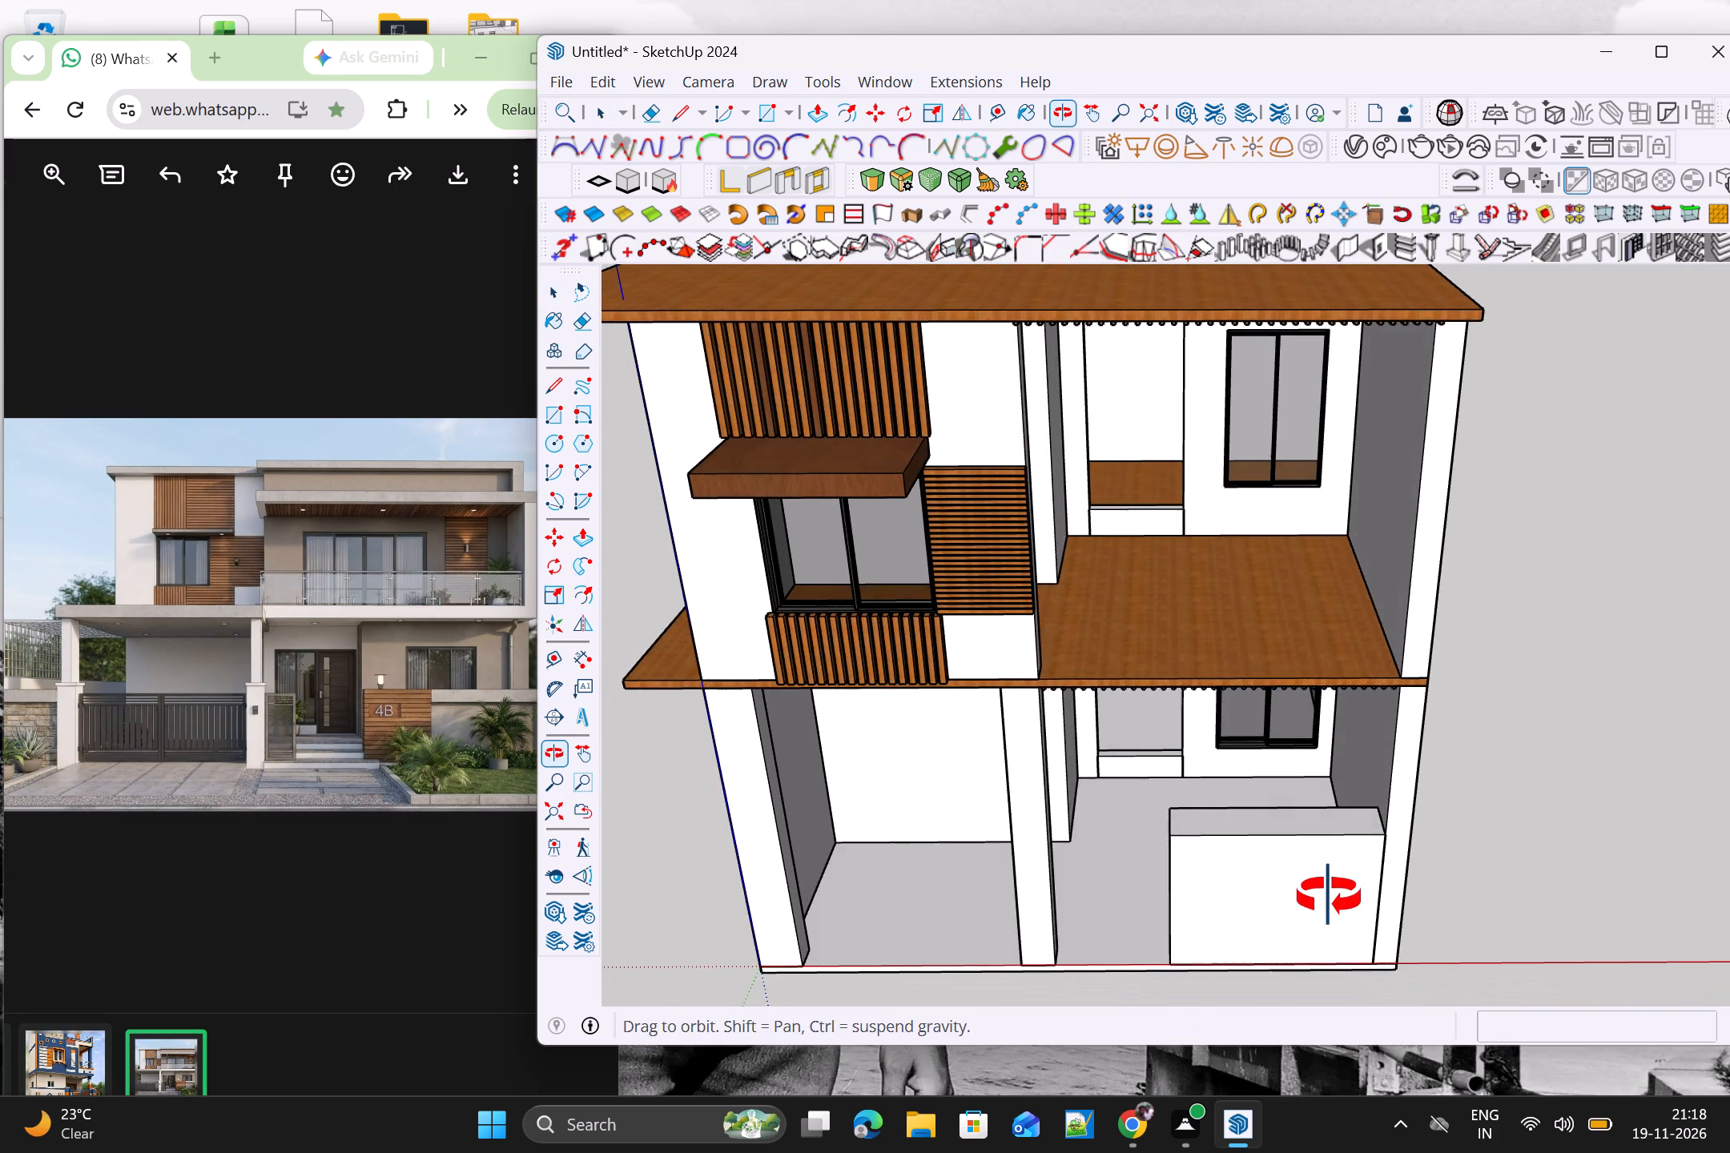
middle_click_drag(1329, 897, 1365, 769)
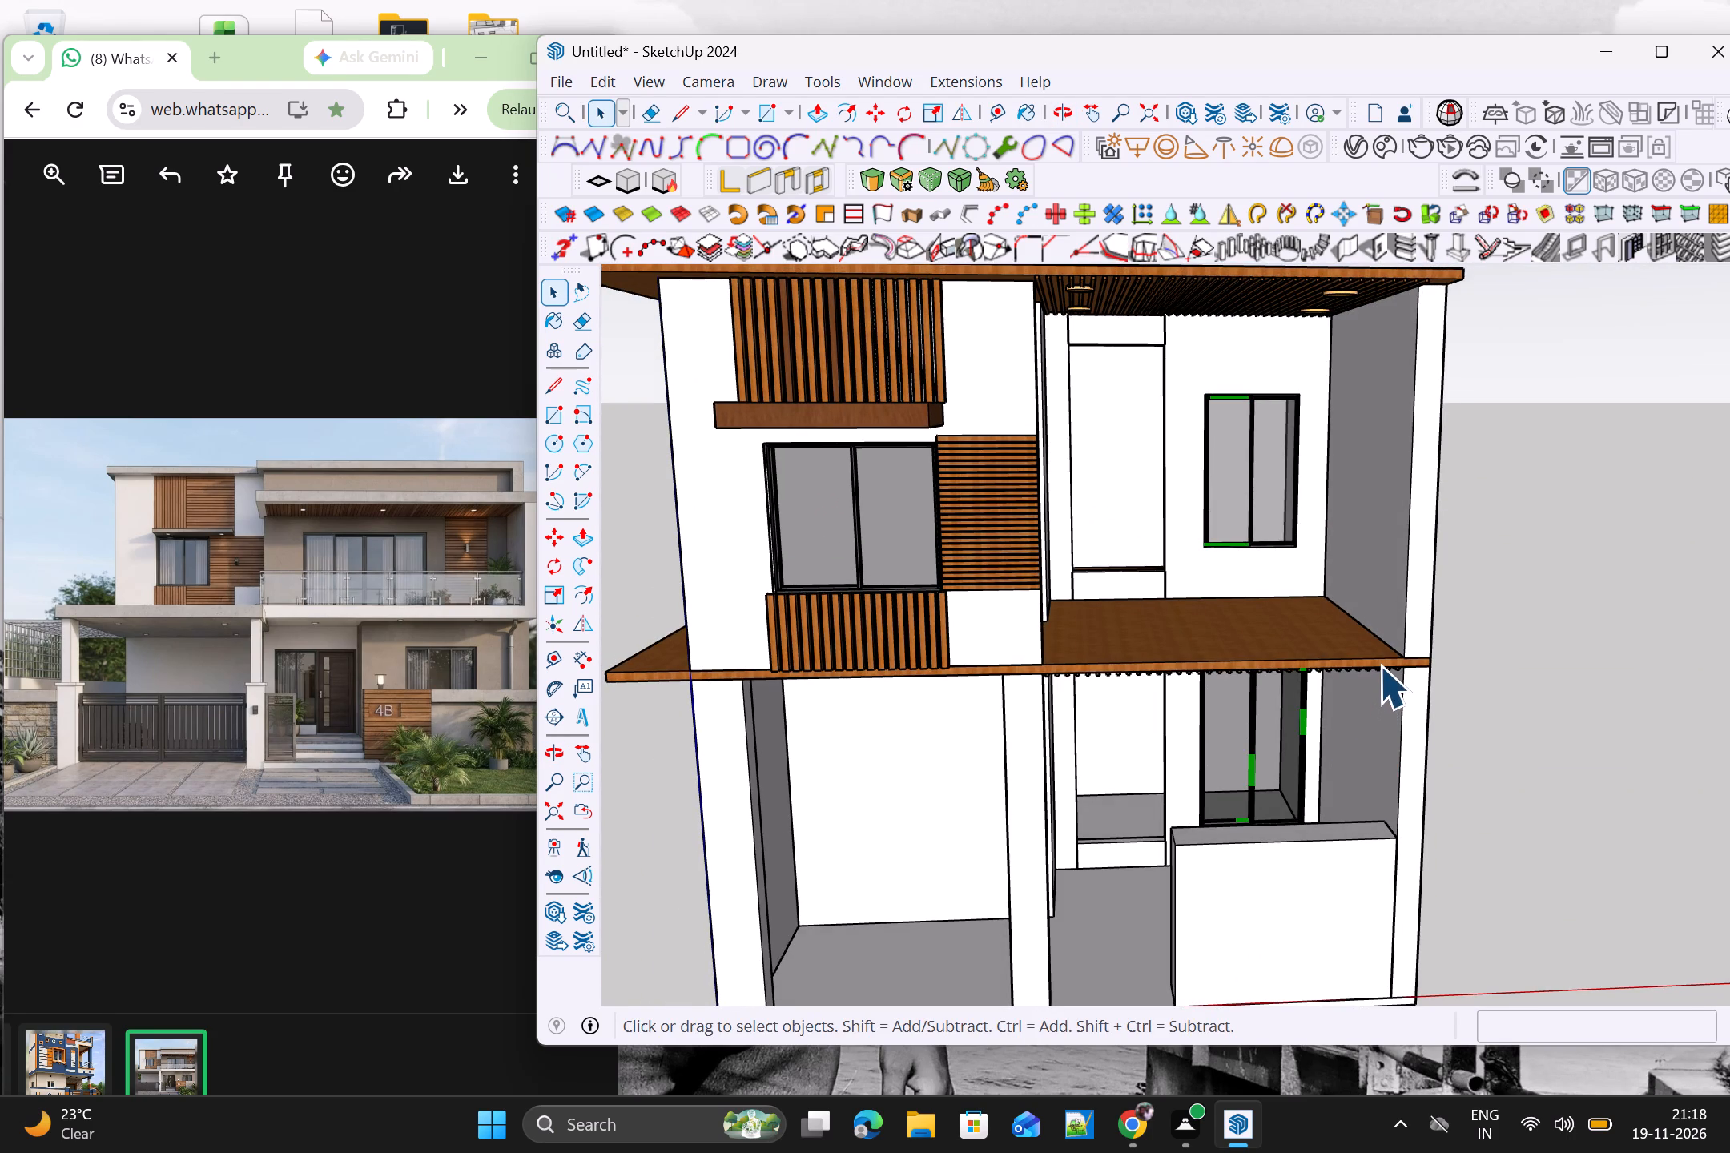
scroll(1379, 664, "up", 3)
scroll(1379, 664, "down", 6)
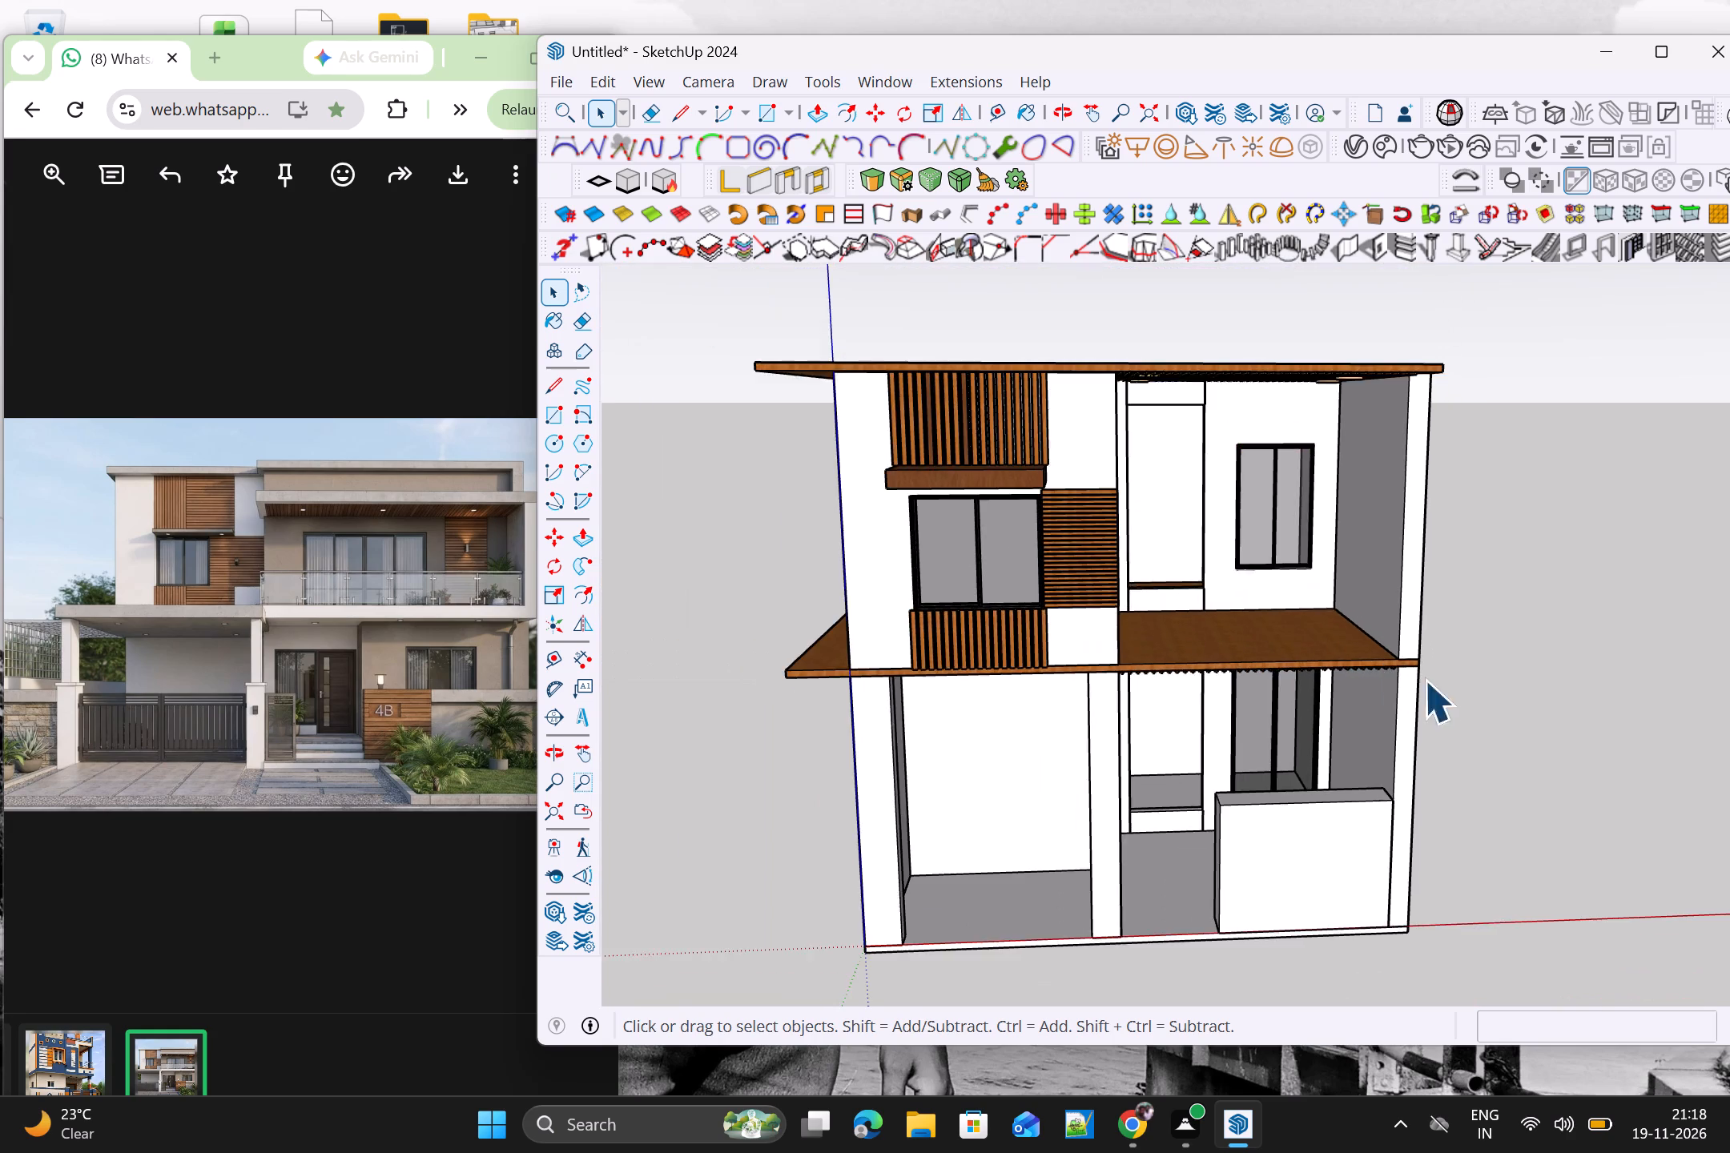
middle_click_drag(1423, 697, 1481, 746)
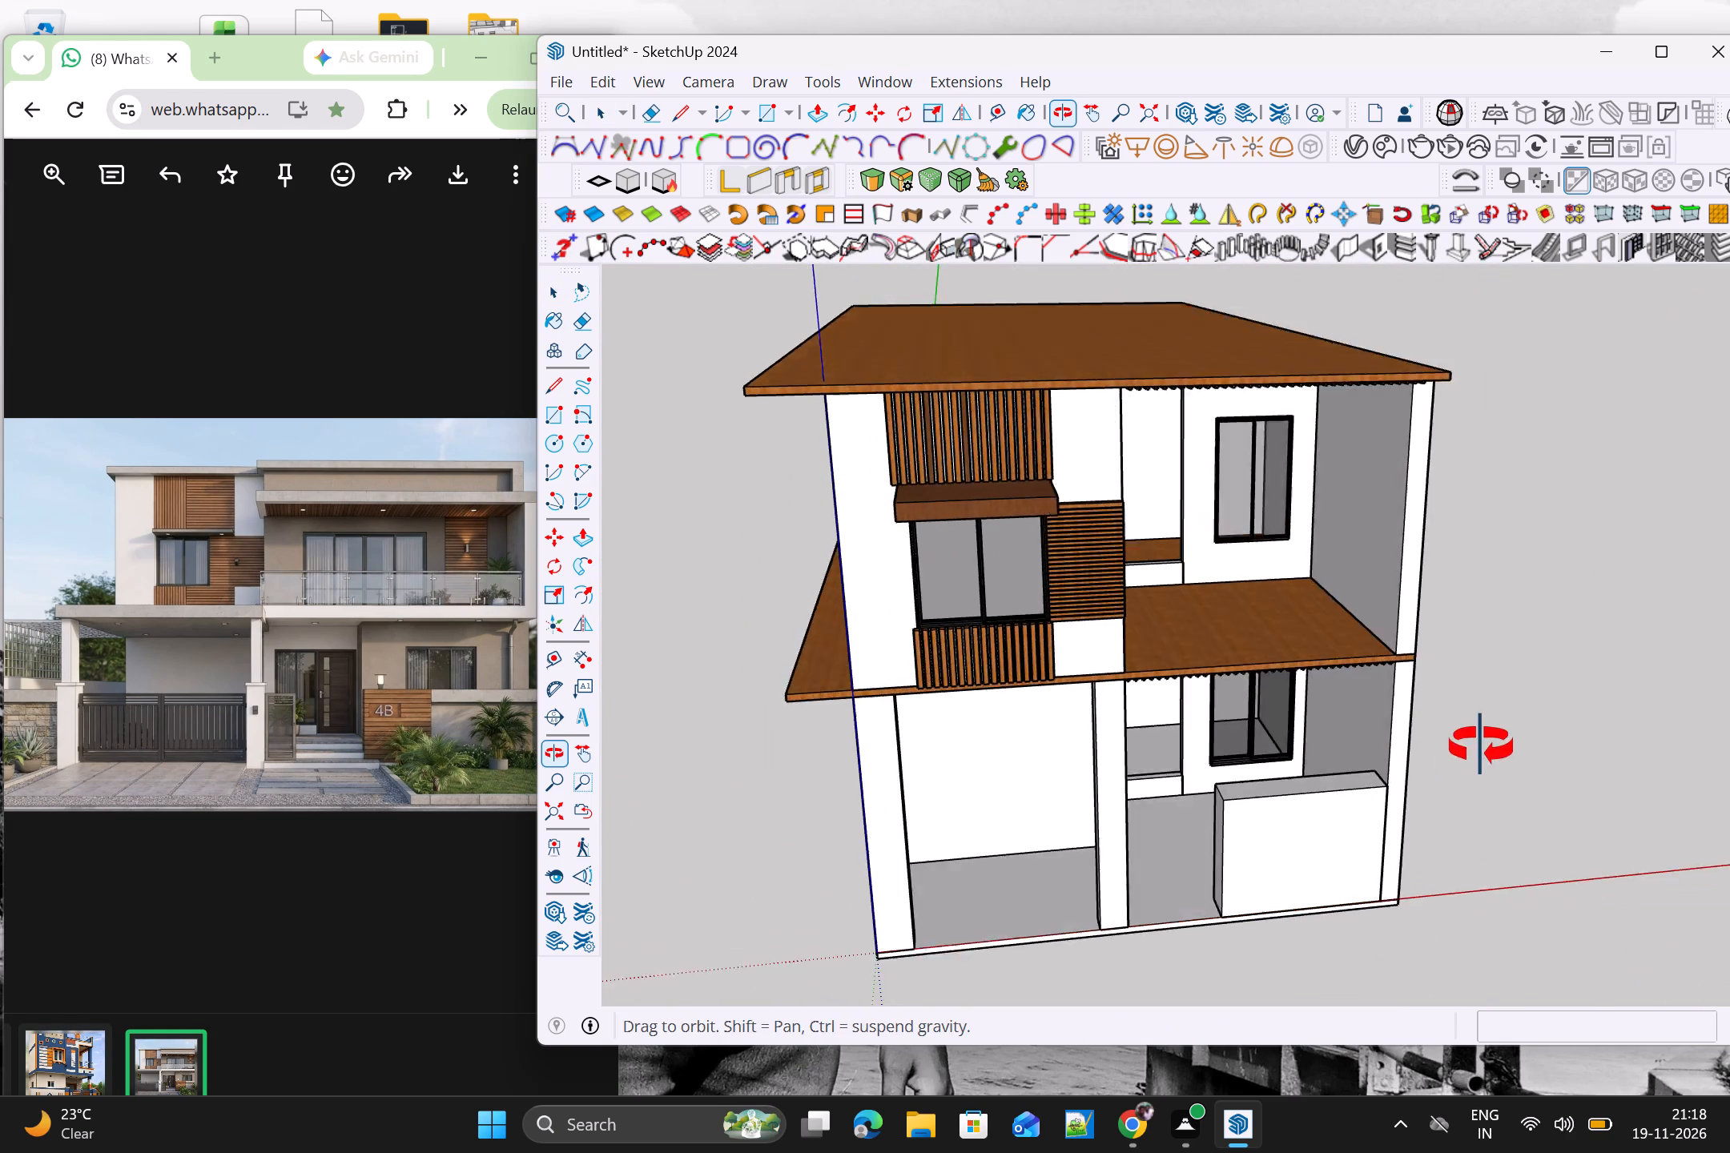
middle_click_drag(1481, 746, 1487, 685)
scroll(1432, 652, "up", 2)
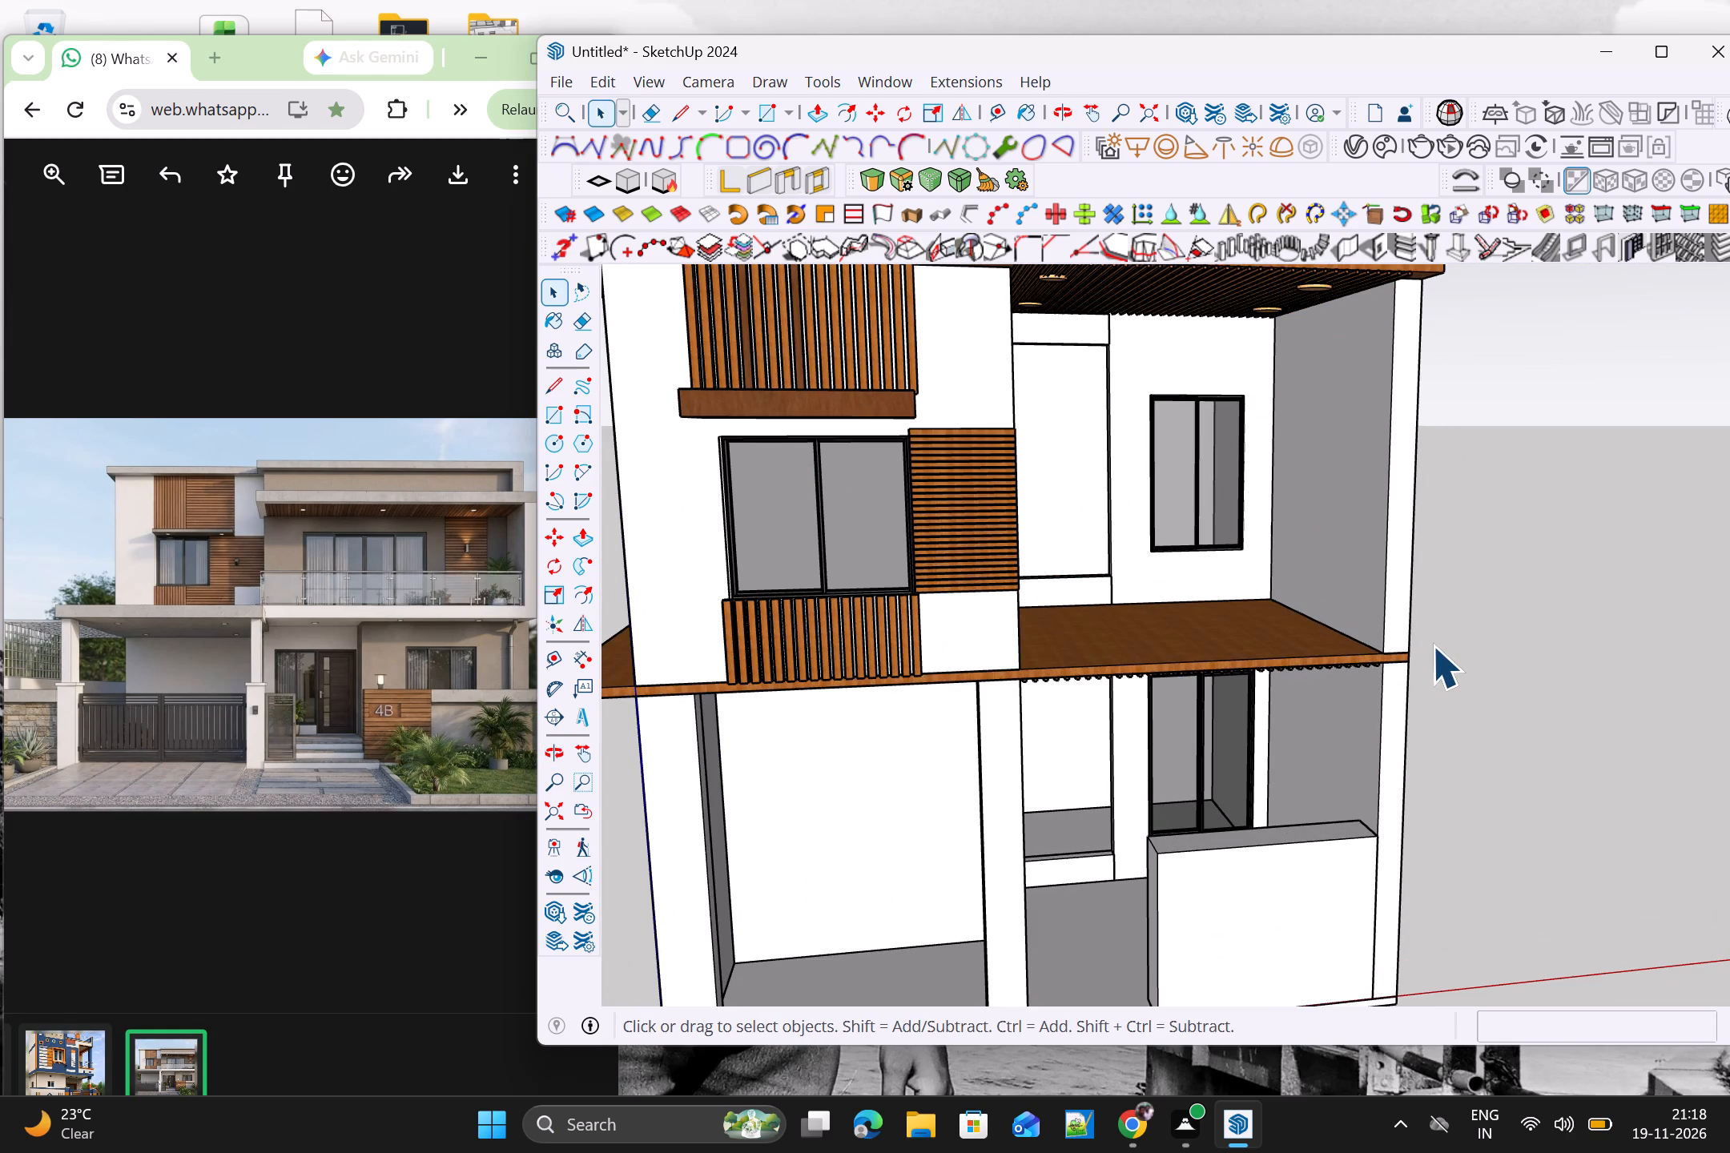
scroll(1432, 630, "down", 3)
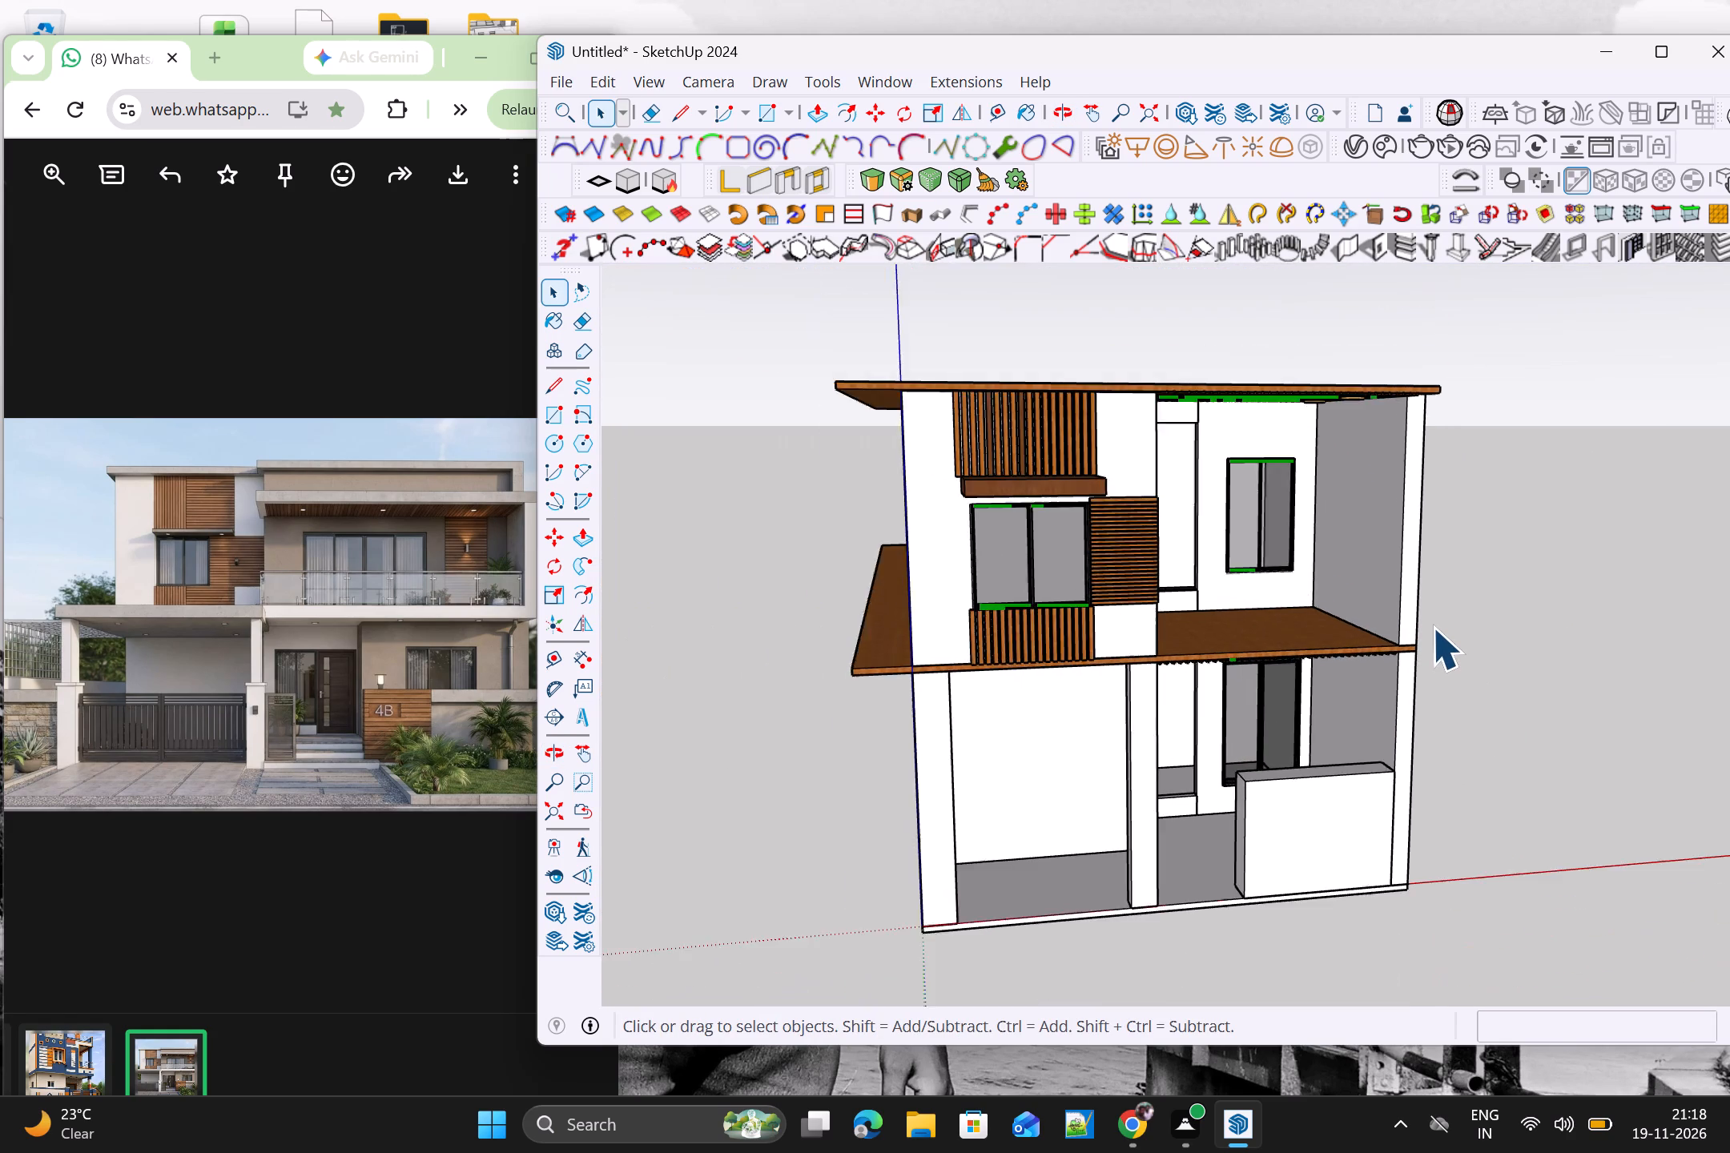
scroll(1432, 627, "down", 2)
middle_click_drag(1479, 687, 1430, 608)
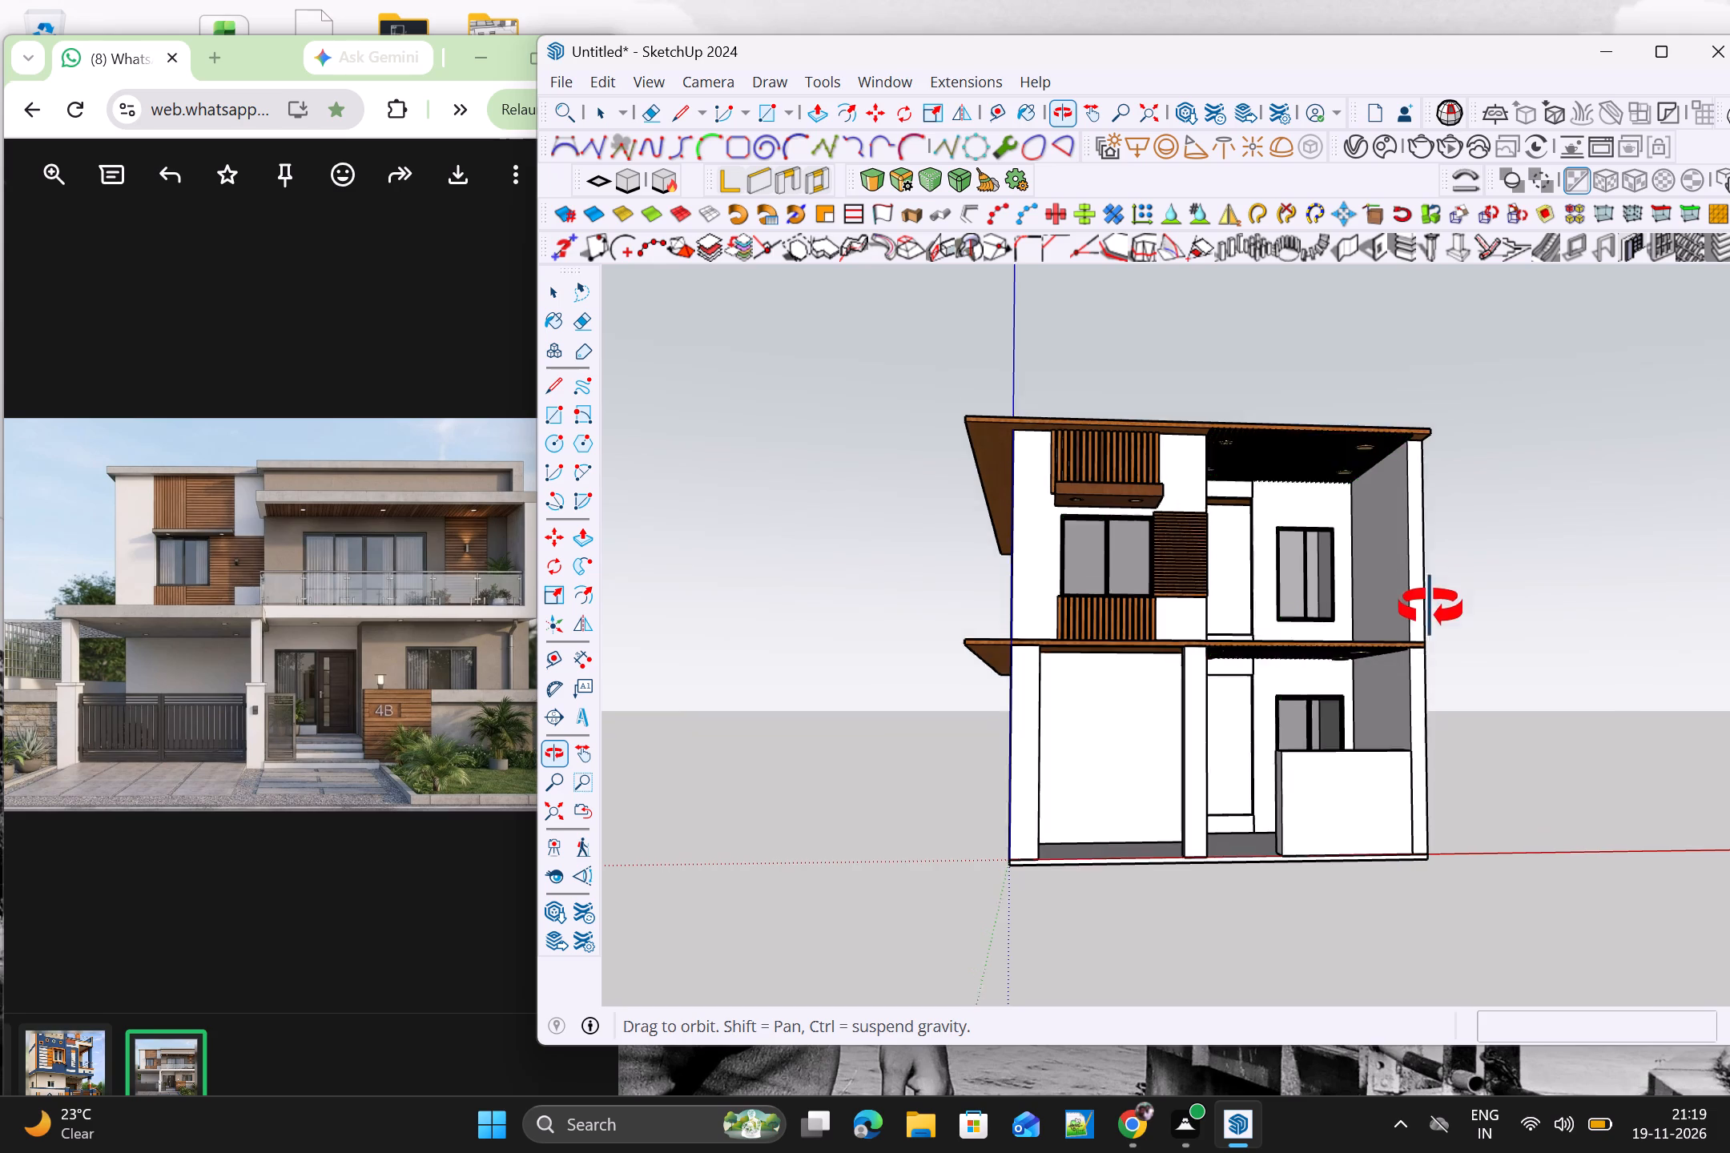
middle_click_drag(1430, 608, 1326, 722)
scroll(1614, 687, "down", 2)
middle_click_drag(1614, 687, 1411, 760)
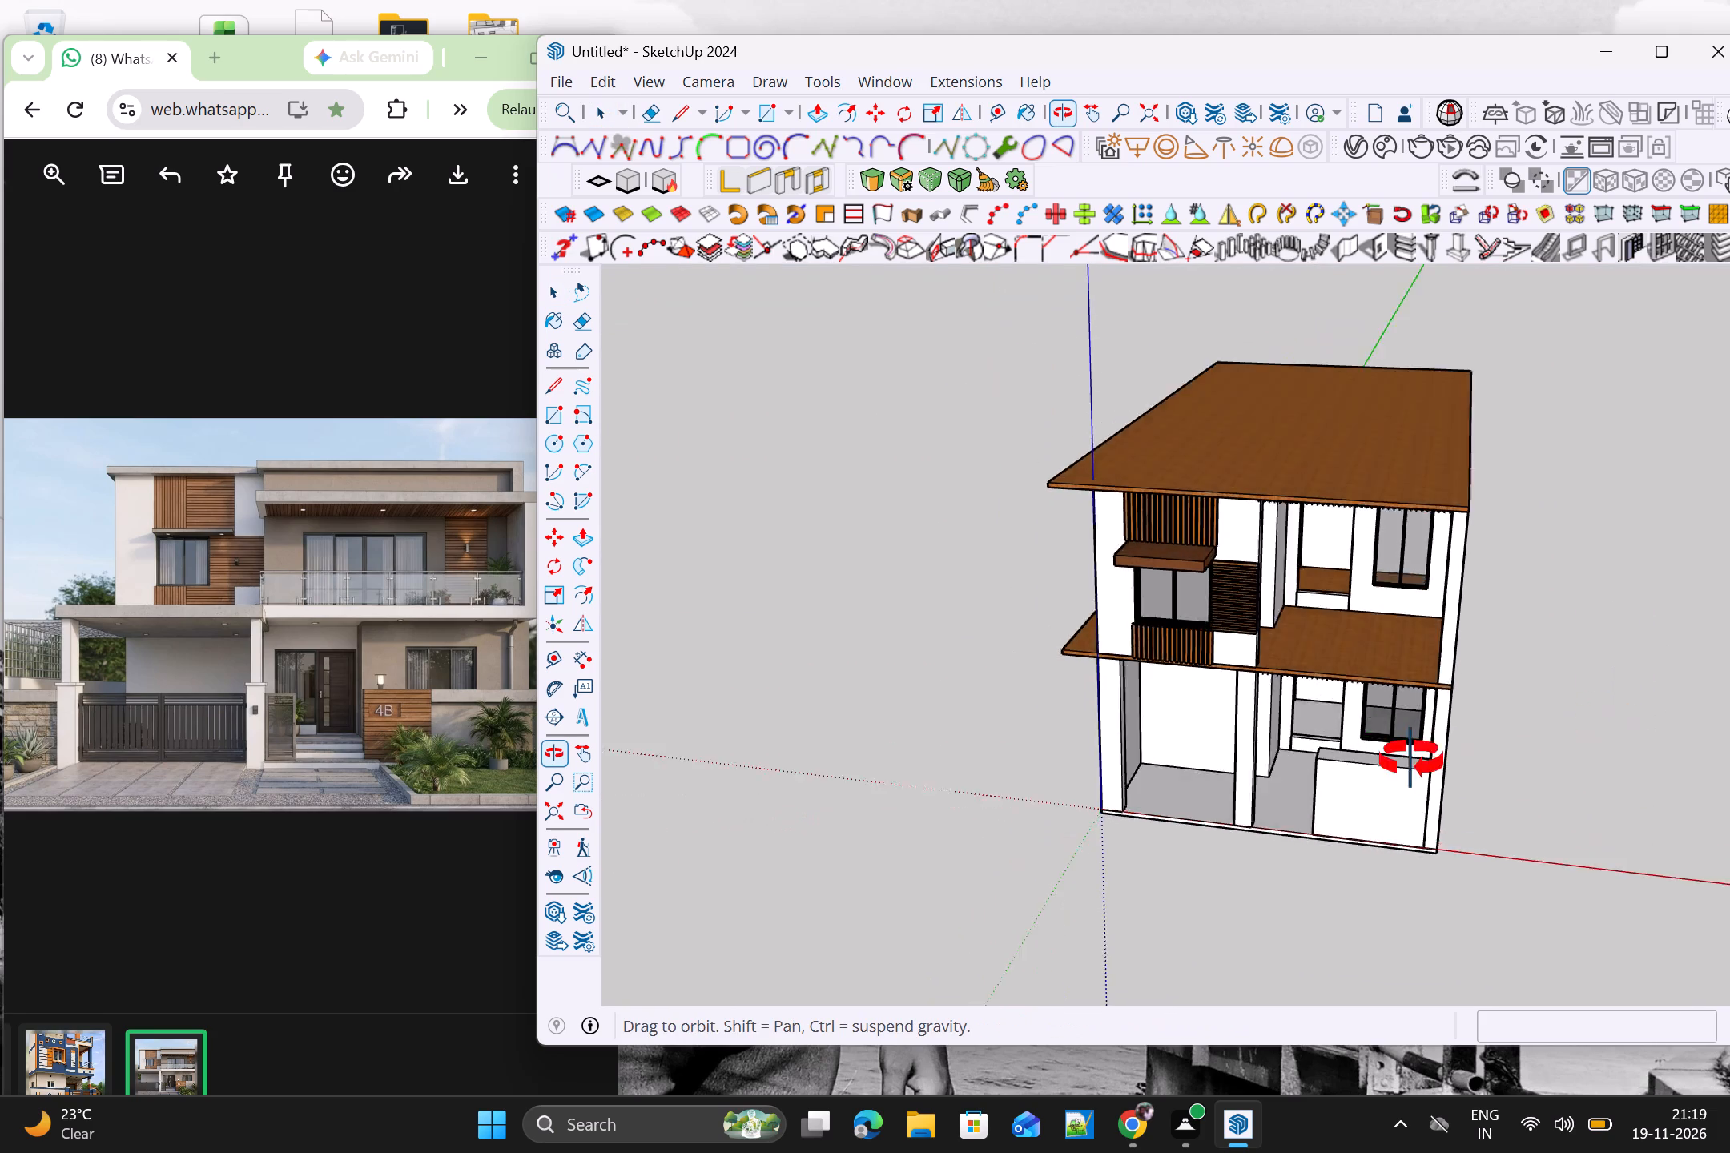
middle_click_drag(1411, 760, 1538, 512)
scroll(1490, 623, "up", 1)
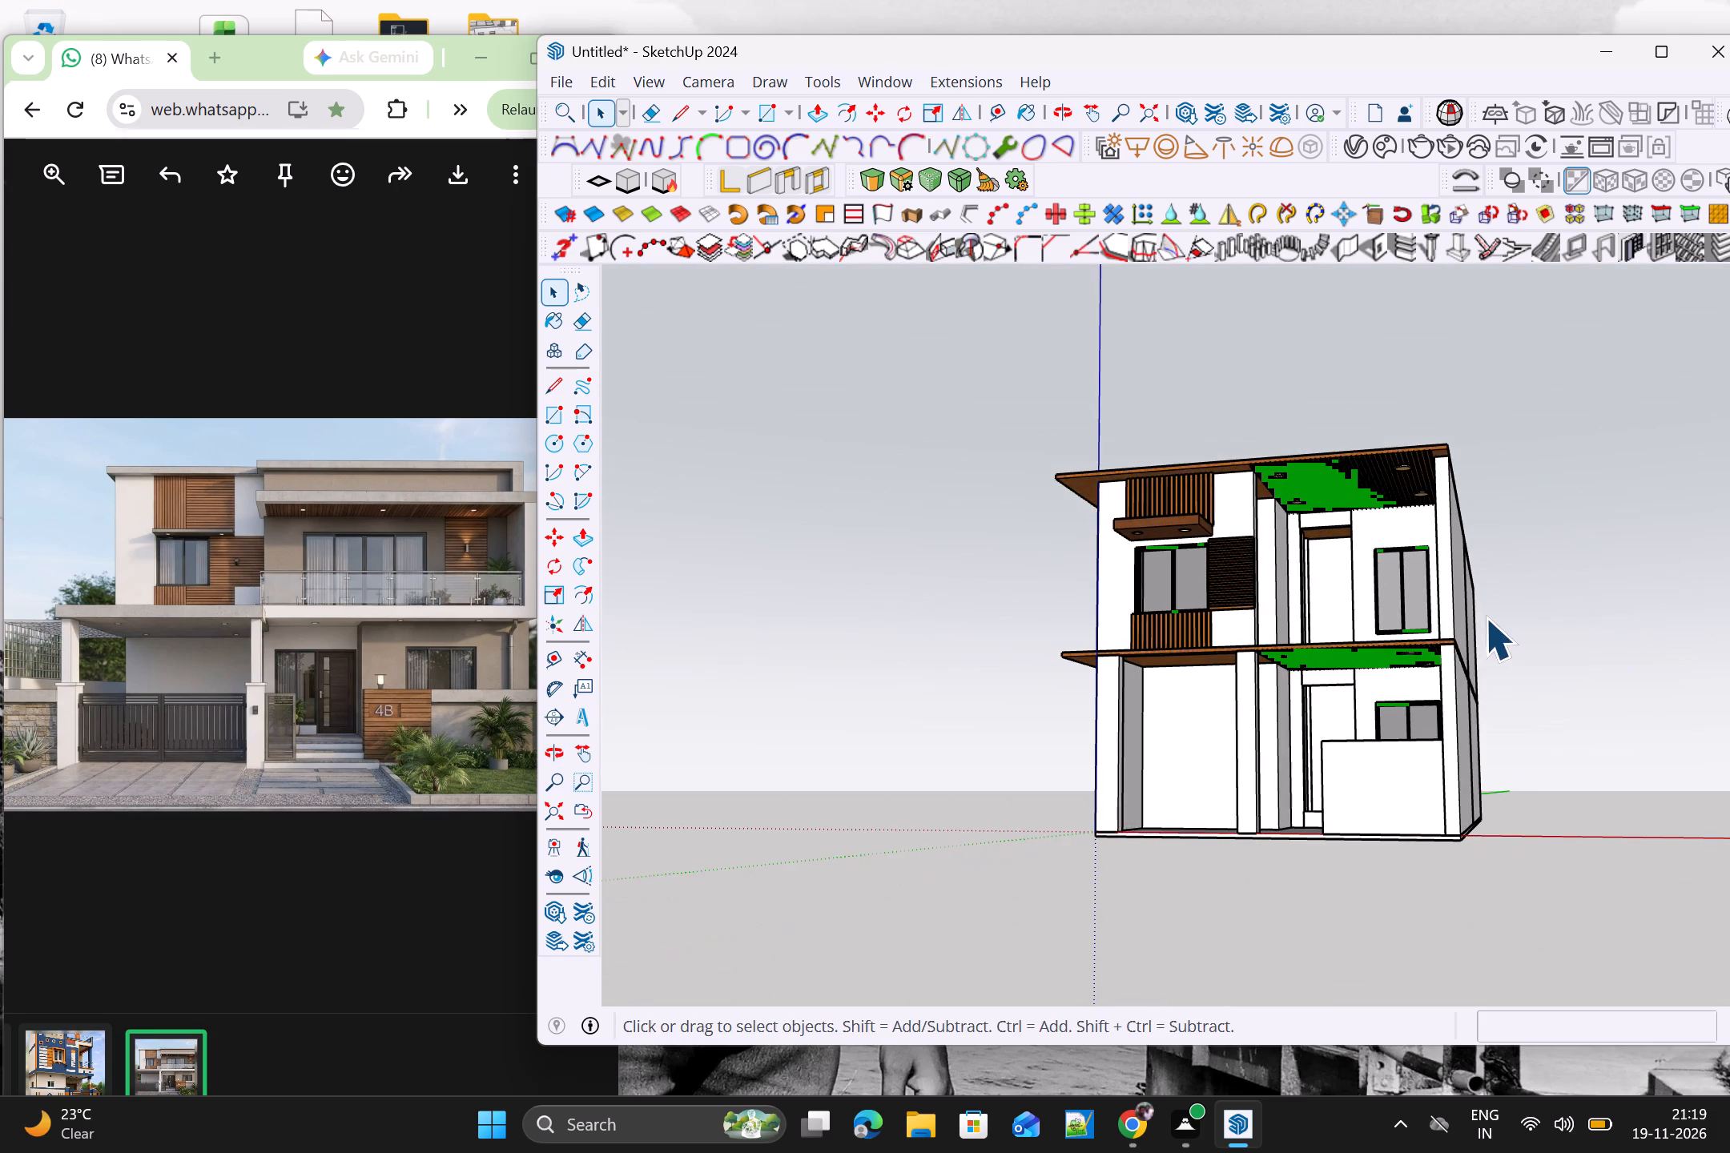
scroll(1485, 617, "up", 4)
middle_click_drag(1374, 609, 1513, 516)
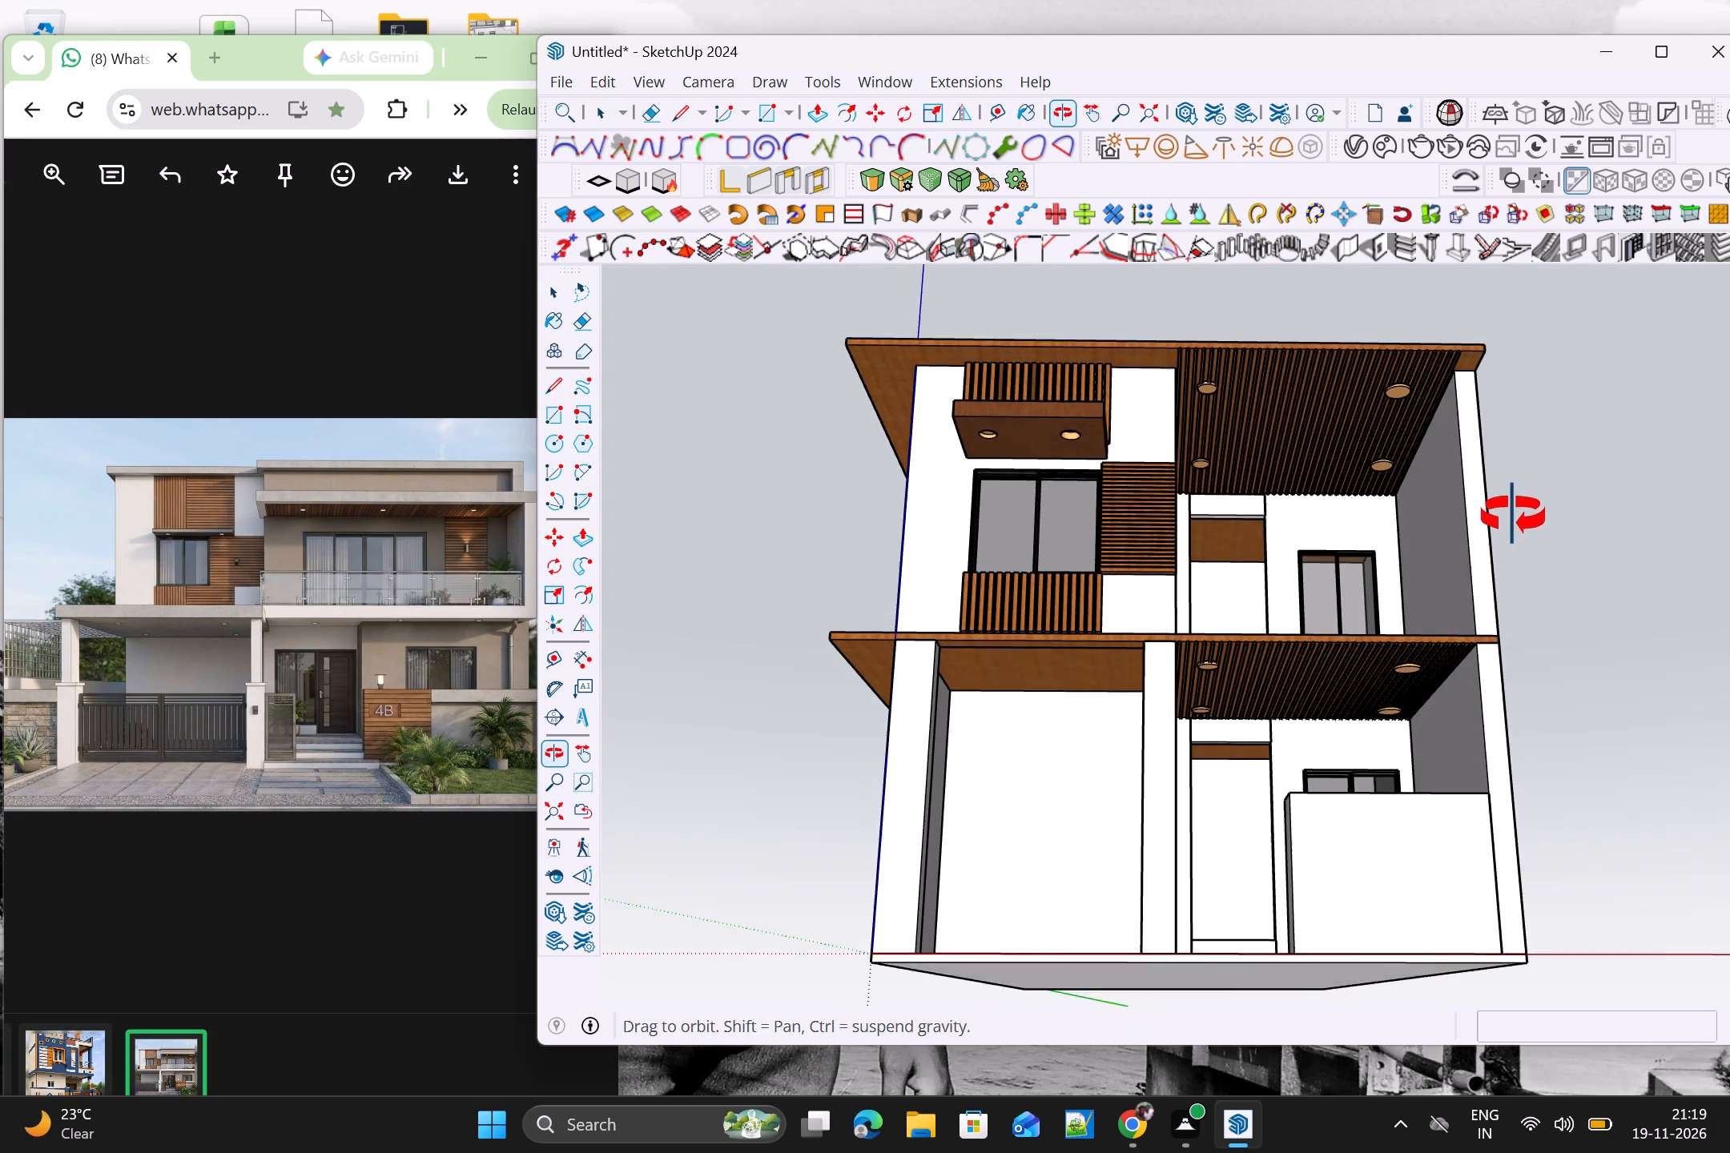
middle_click_drag(1513, 516, 1418, 616)
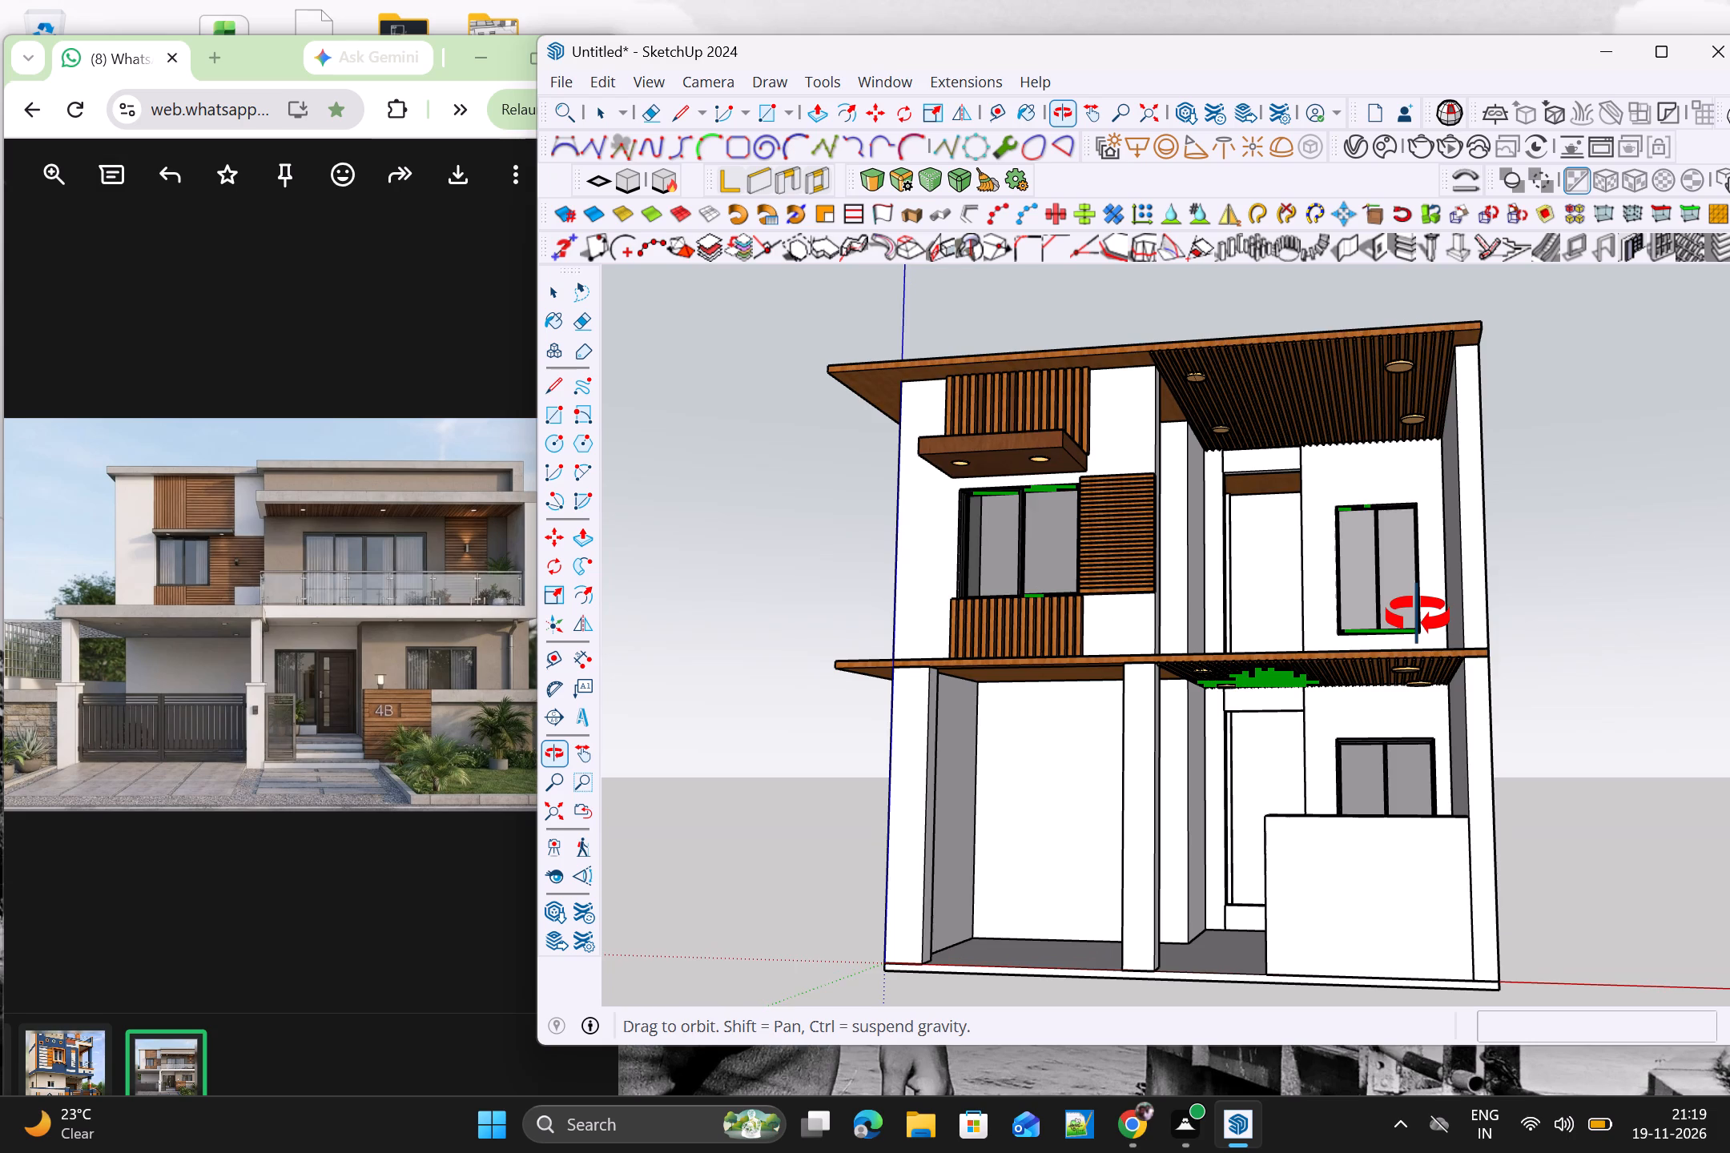
middle_click_drag(1418, 616, 1489, 568)
scroll(1461, 738, "down", 2)
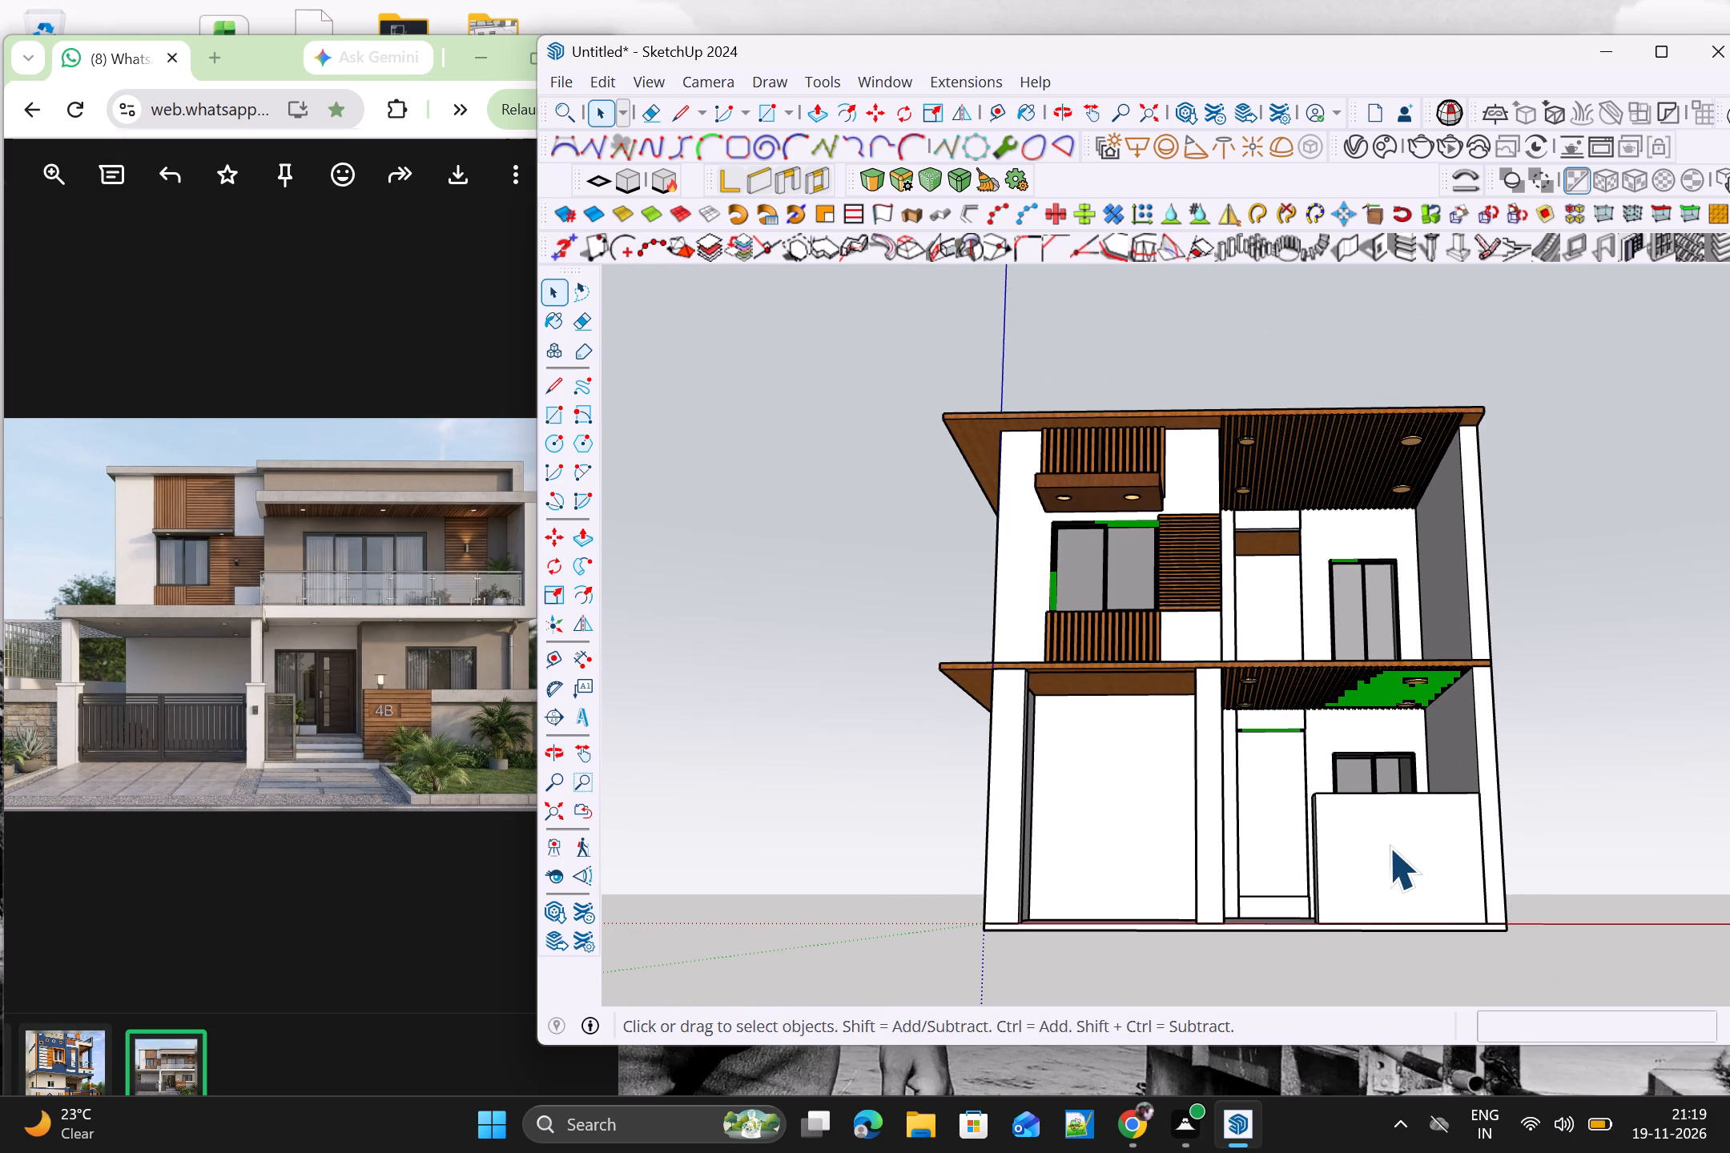
scroll(1387, 838, "up", 2)
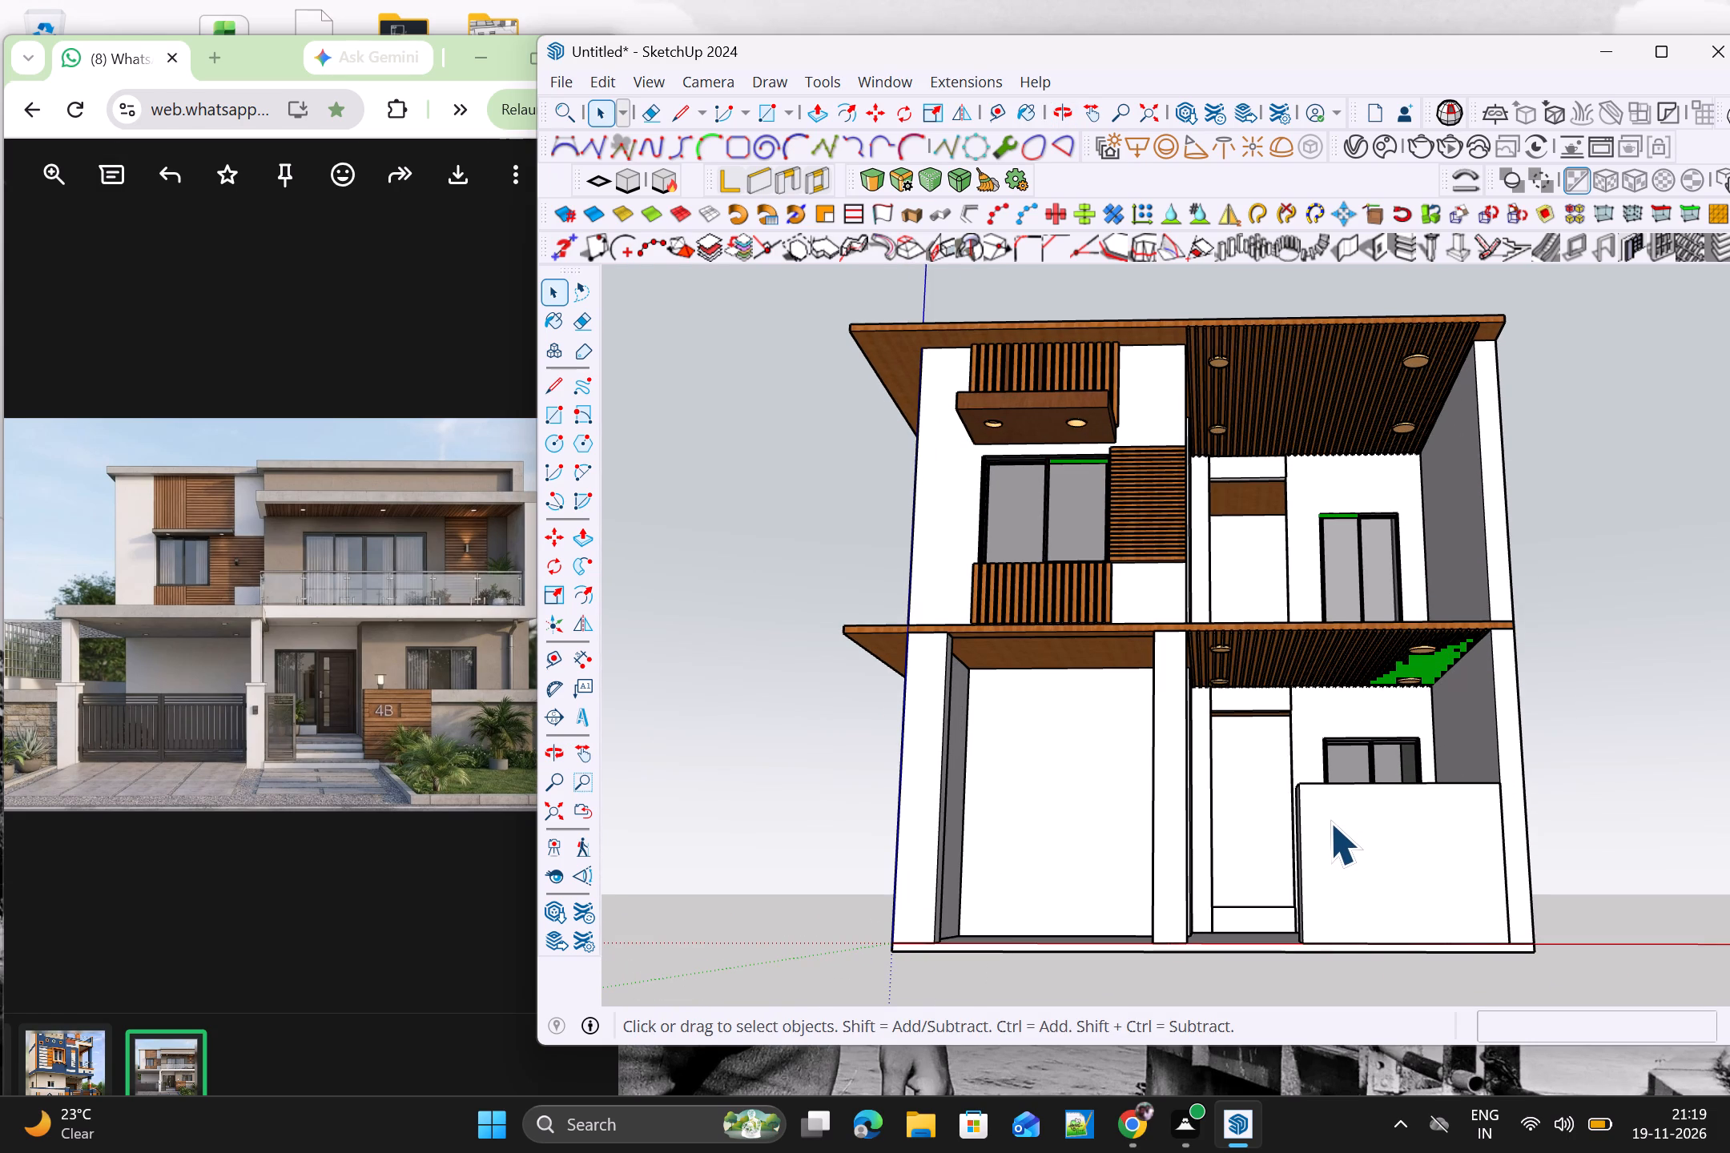
Draw a rectangle about 3' 9" by 2' 4" in the middle of the low wall's front face.
key("r")
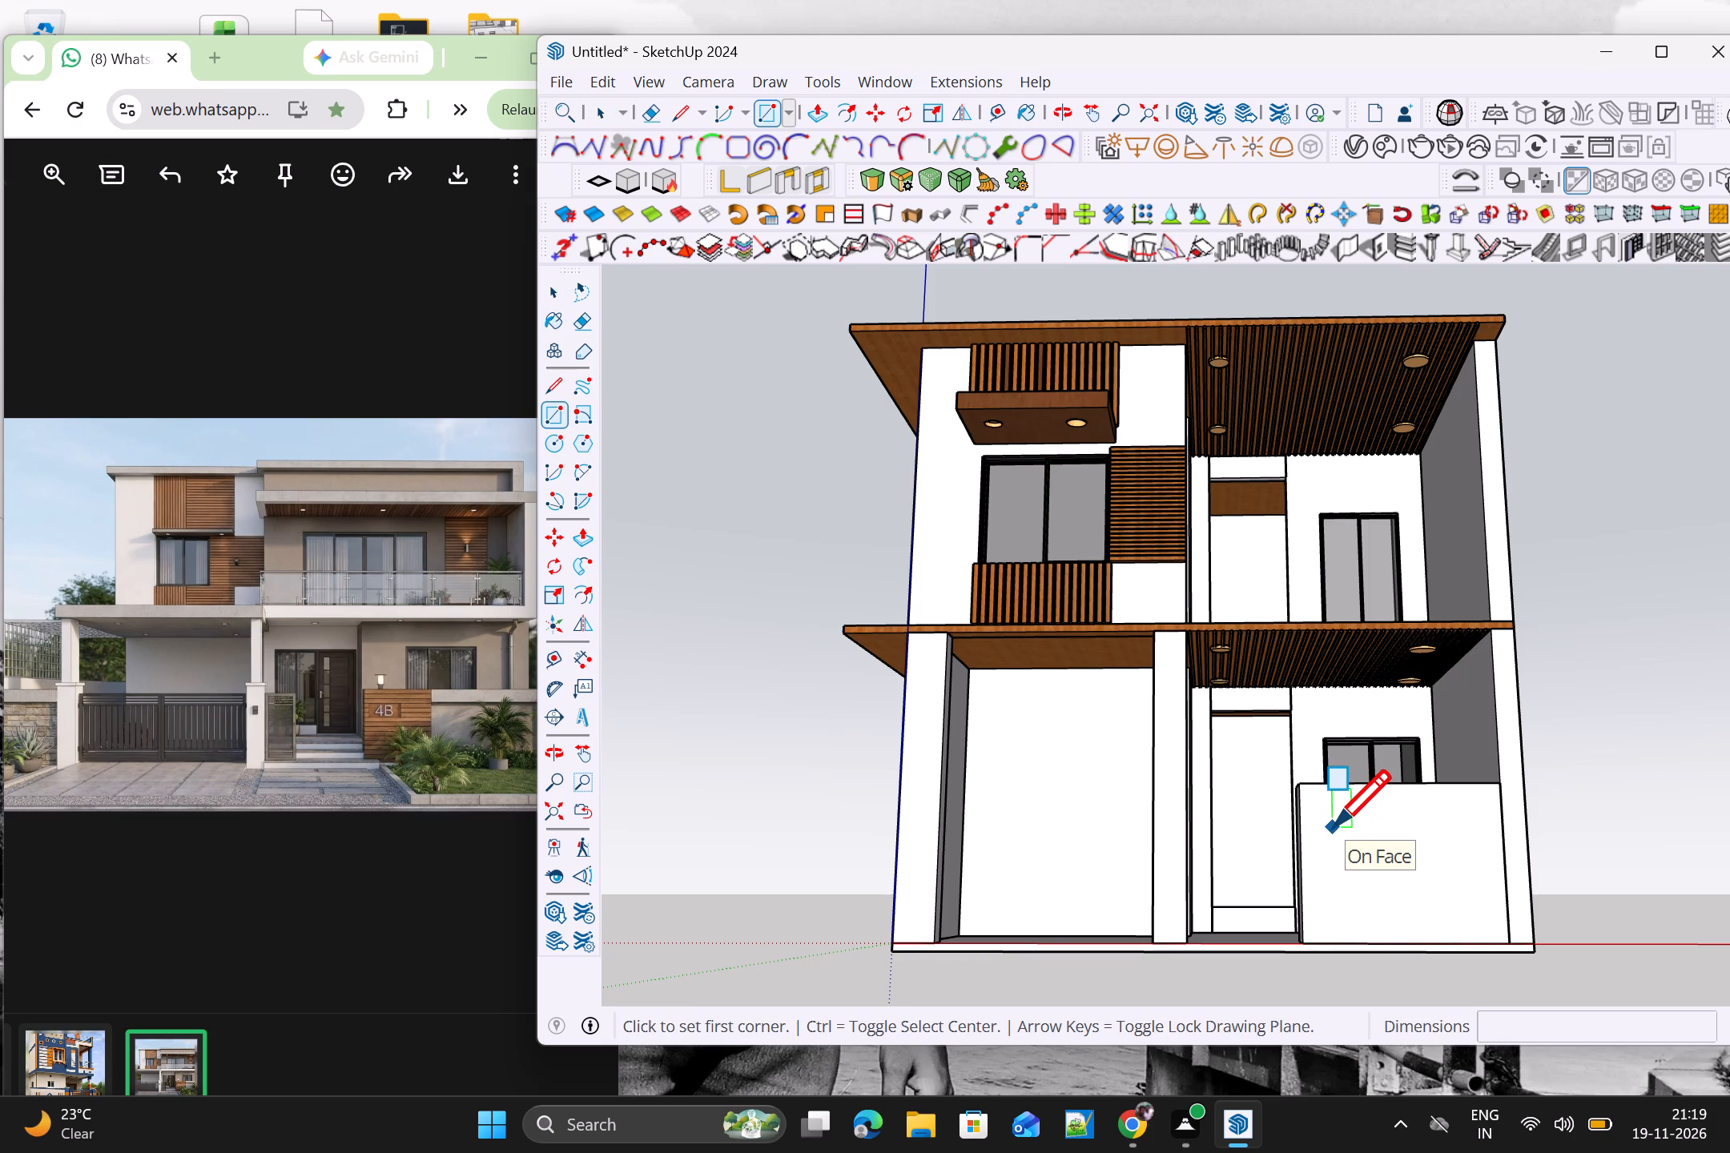
left_click_drag(1334, 827, 1356, 830)
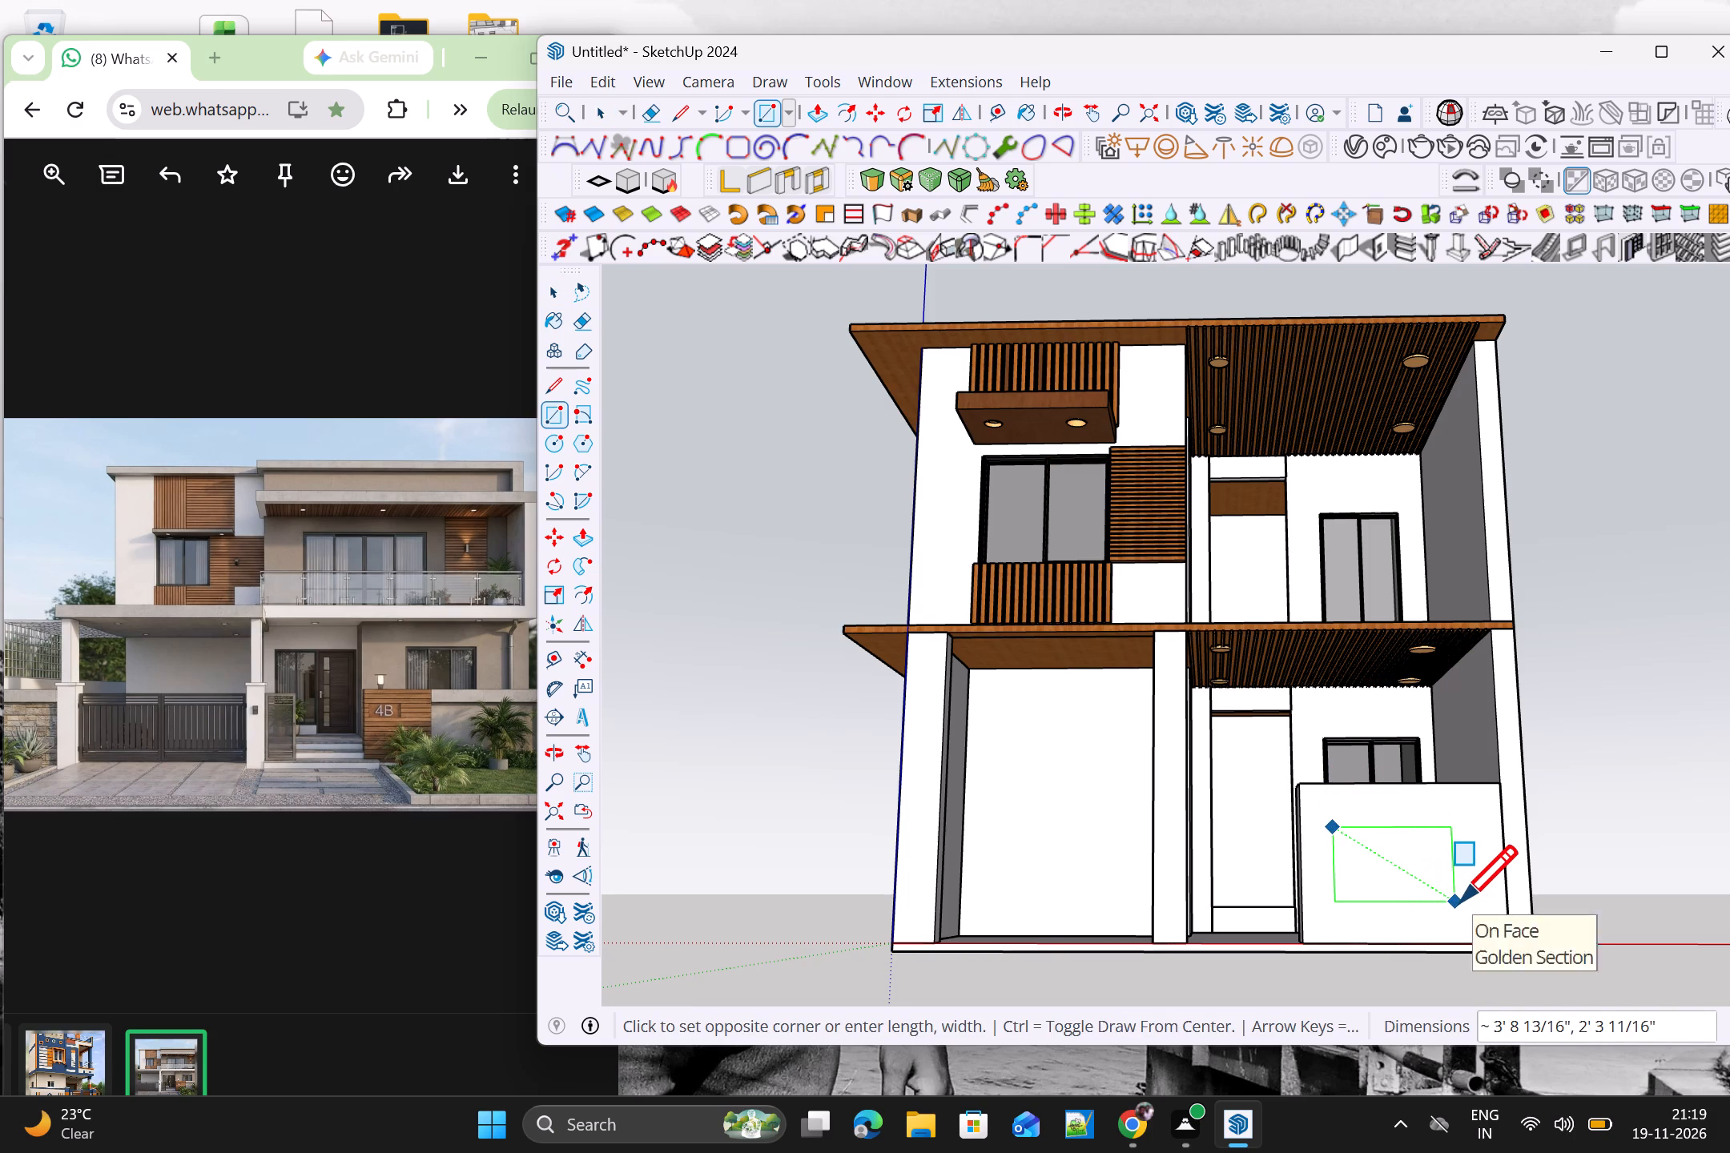
left_click(1462, 902)
Push/Pull the rectangle on the low wall's front face by a shallow depth of about 1 3/8".
middle_click_drag(1440, 970, 1412, 1000)
scroll(1386, 926, "up", 3)
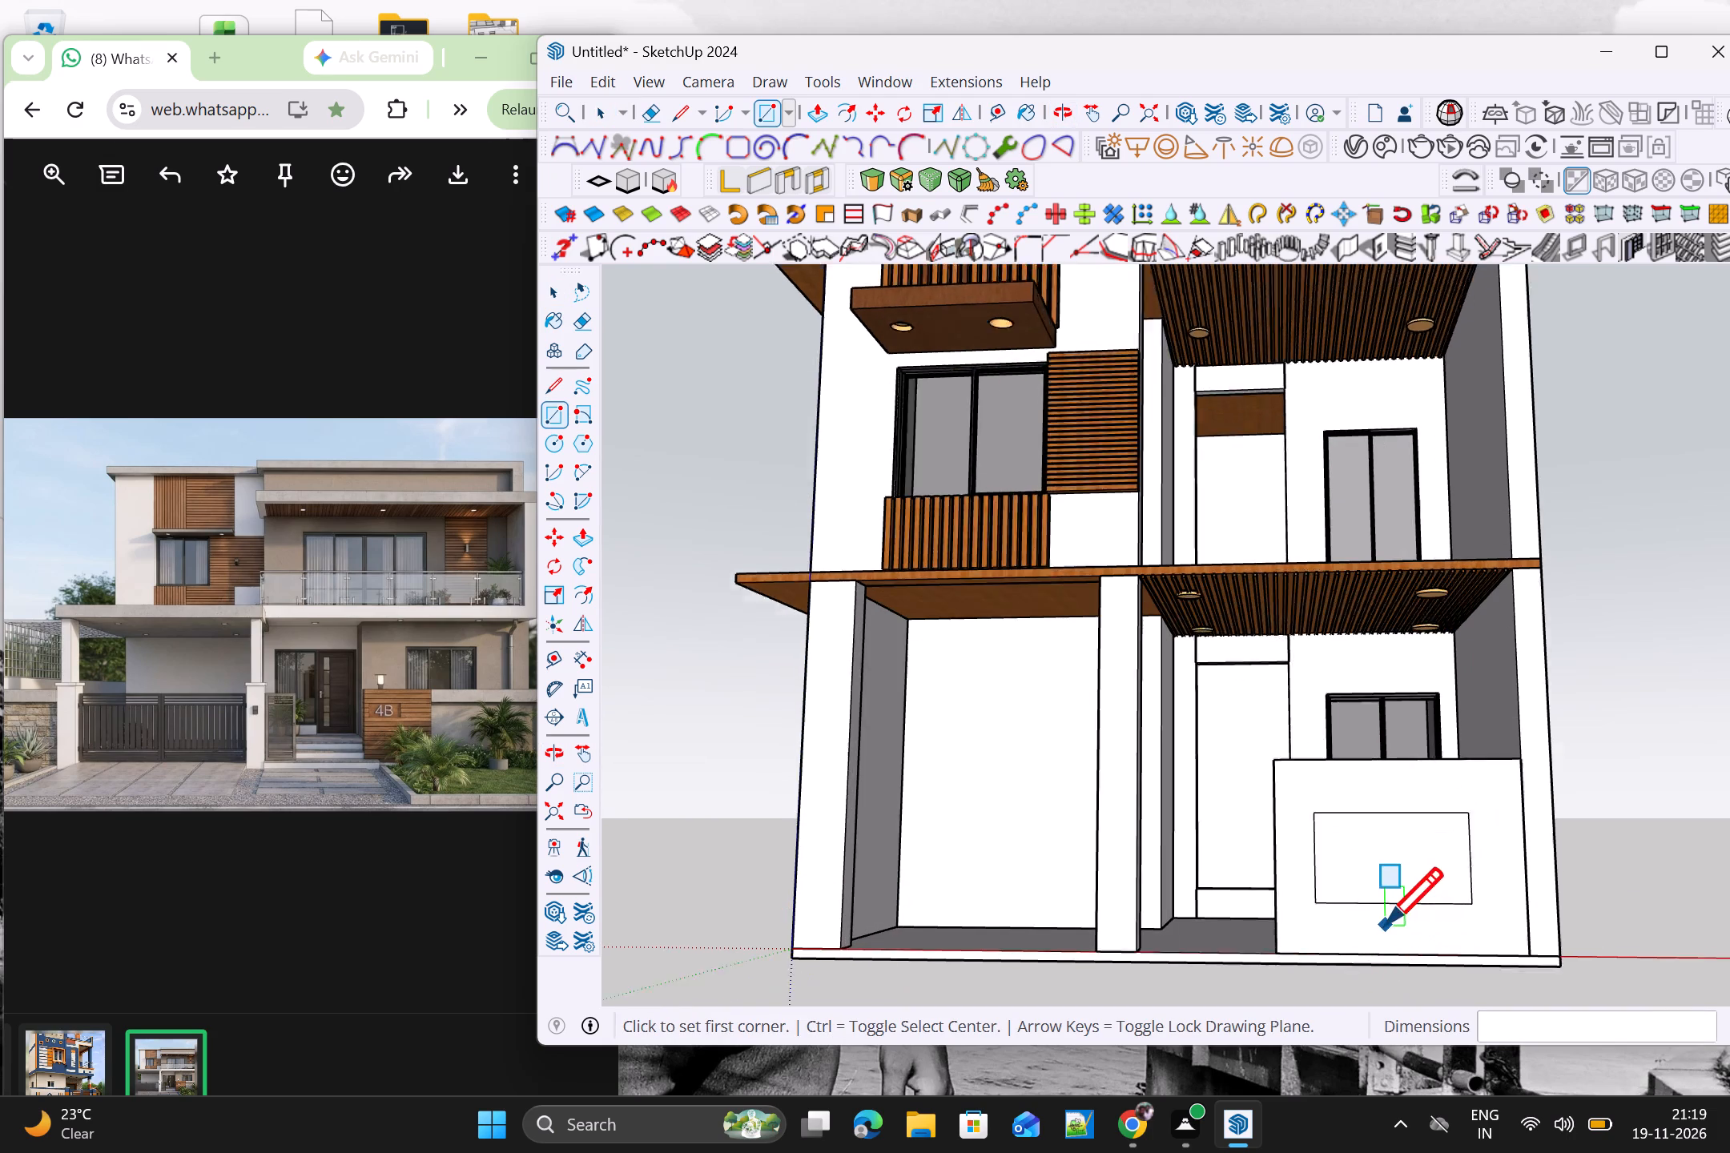
scroll(1386, 925, "up", 1)
key("space")
scroll(1338, 842, "up", 3)
double_click(1340, 840)
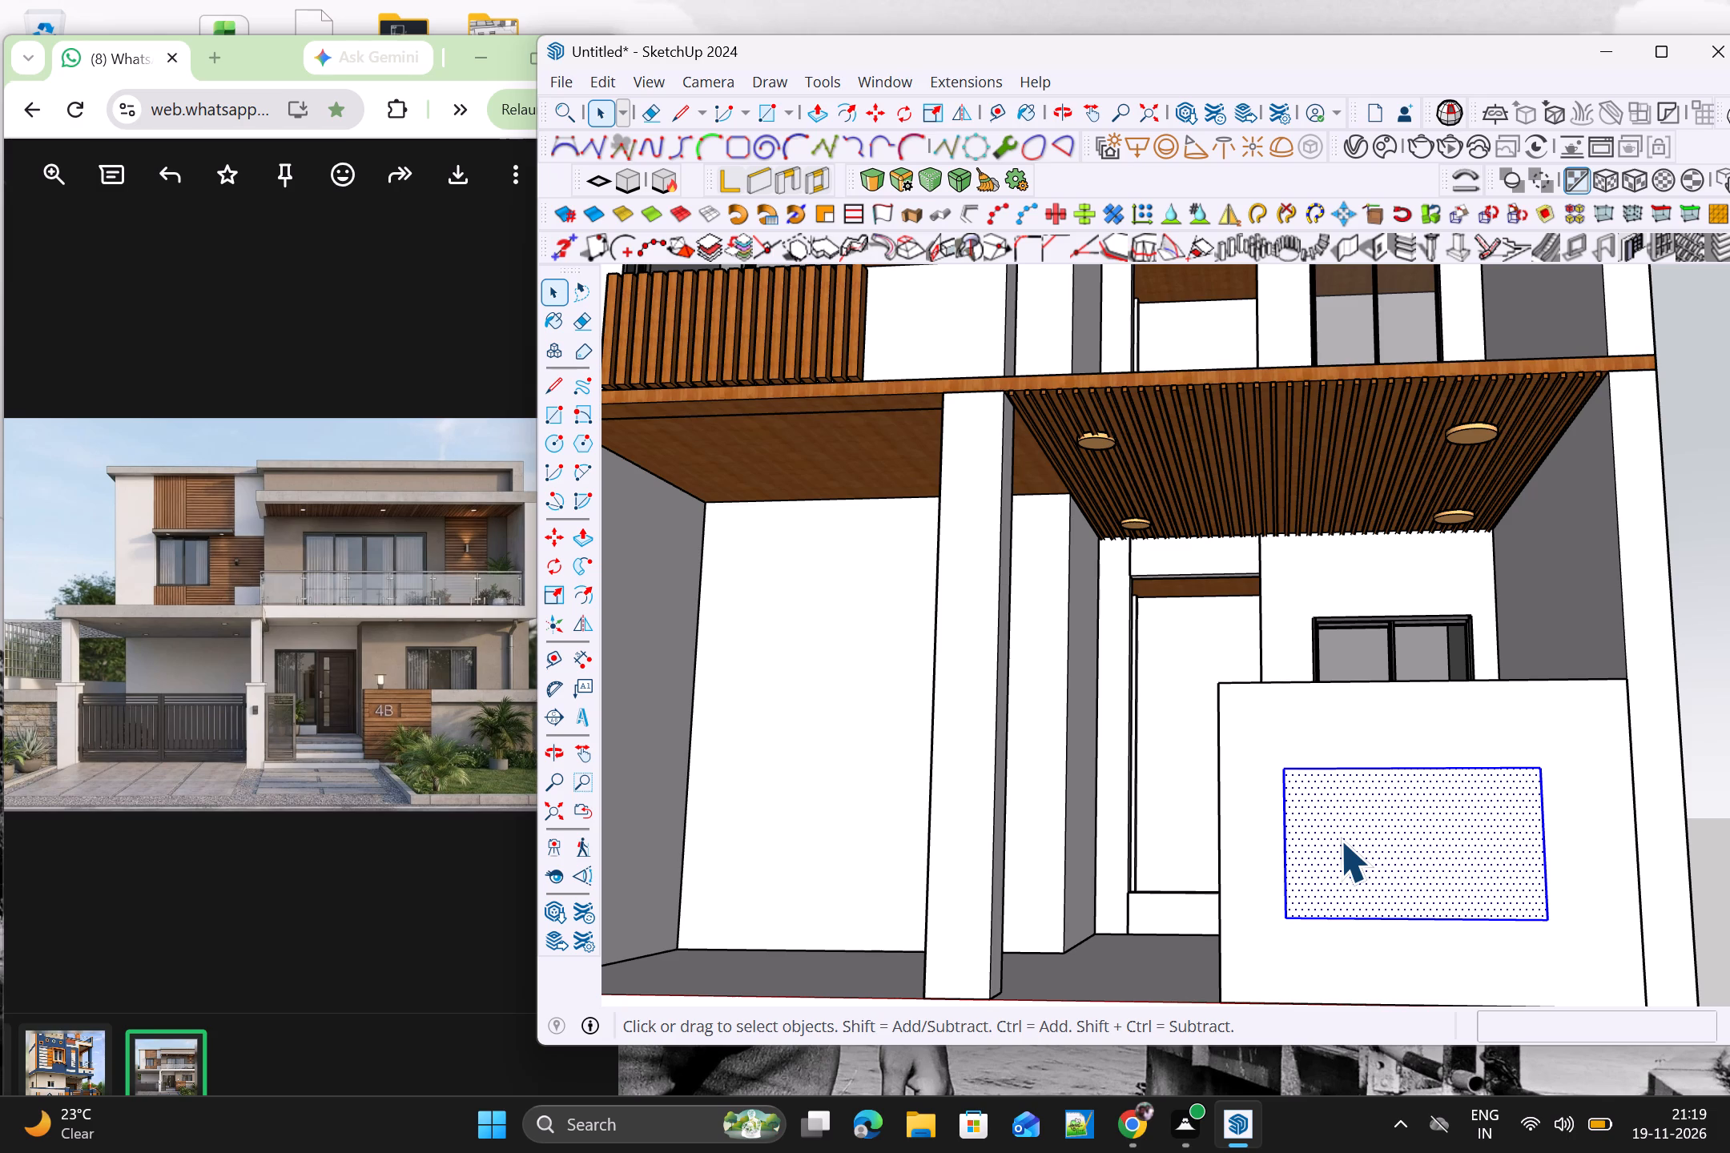
type("pp")
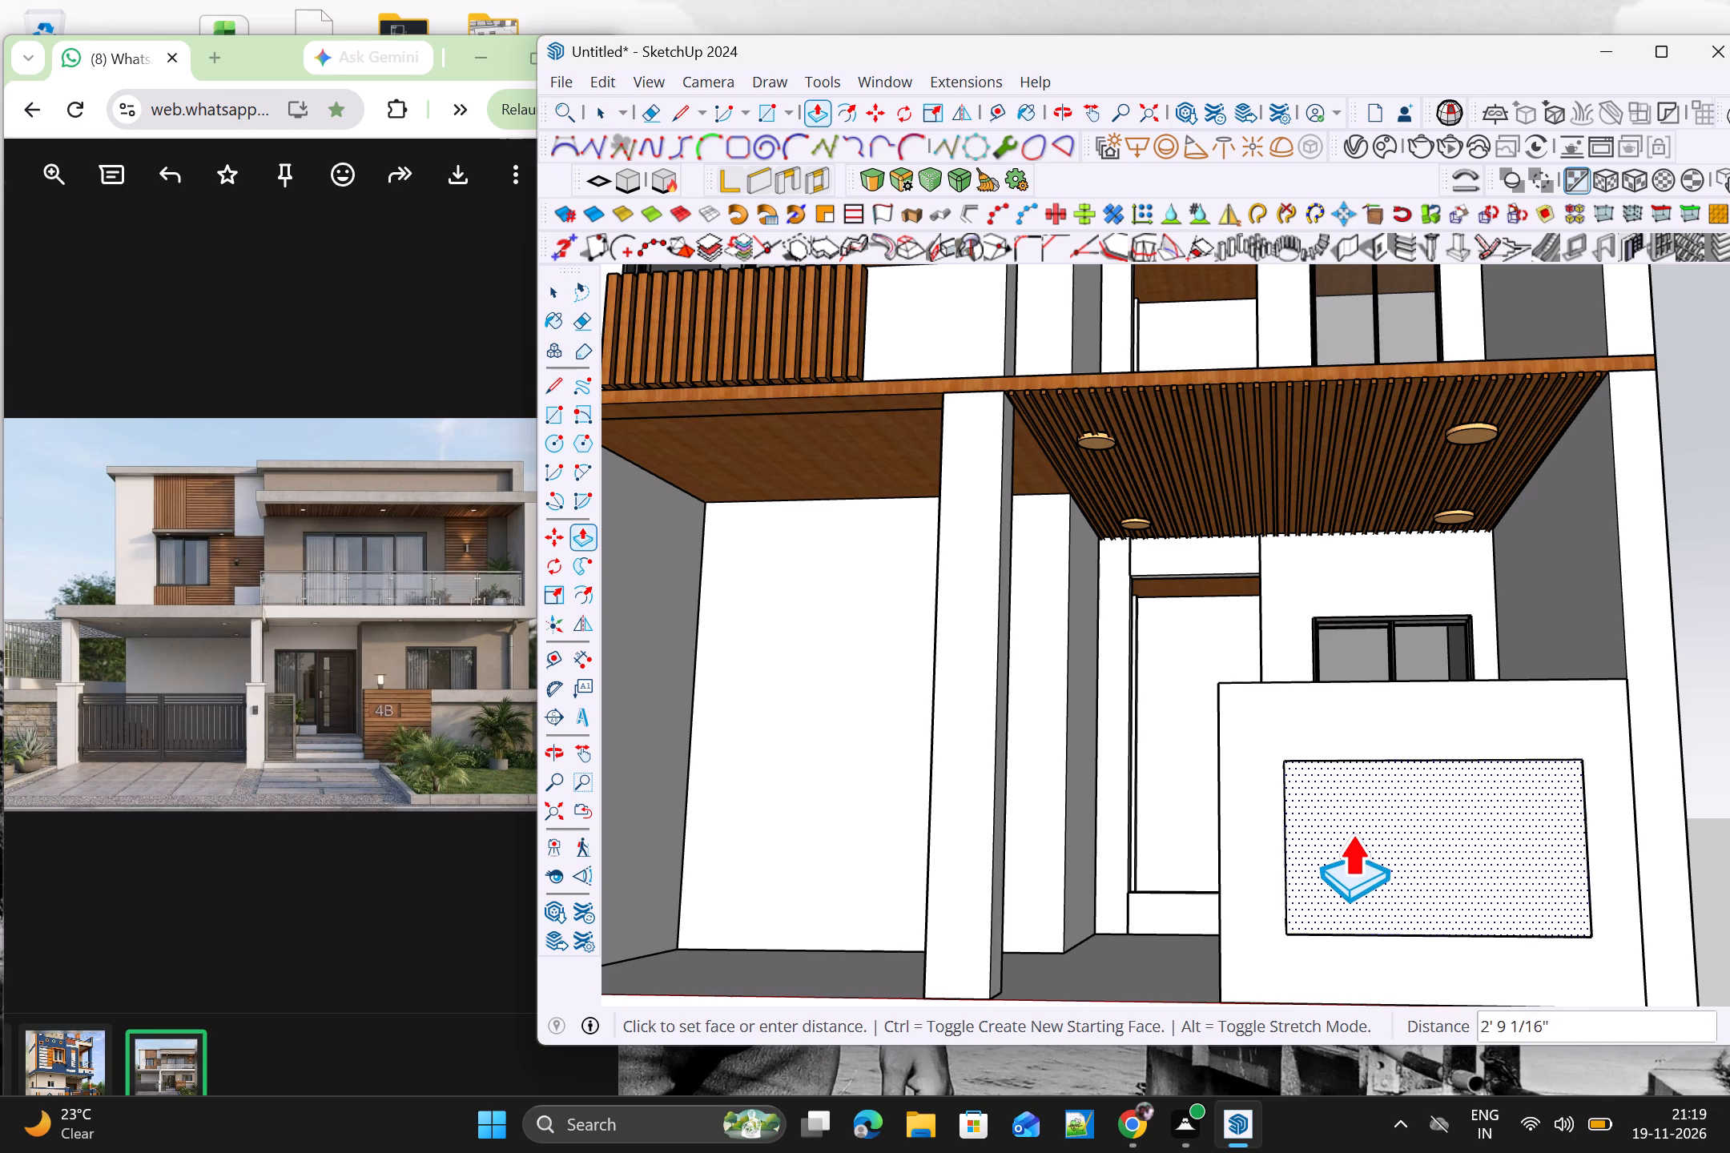
scroll(1354, 833, "down", 4)
middle_click_drag(1360, 824, 1360, 938)
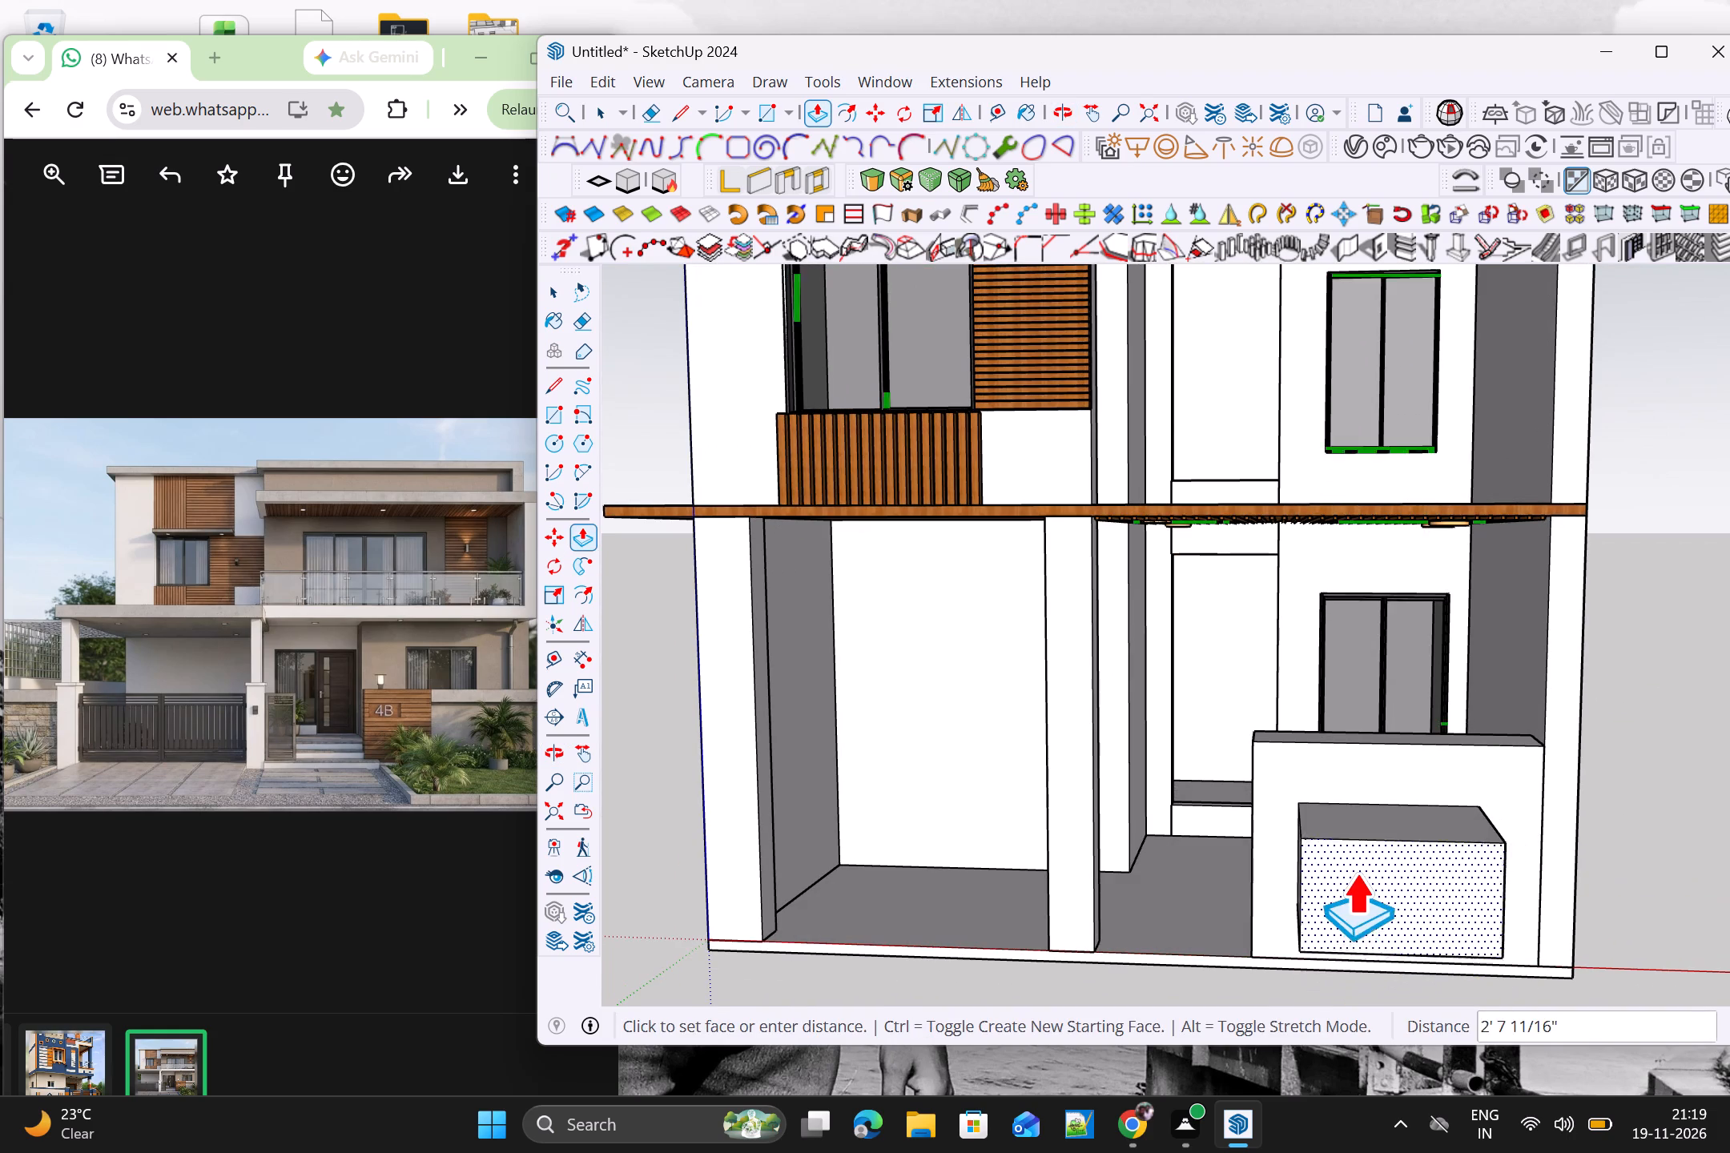
scroll(1352, 841, "up", 1)
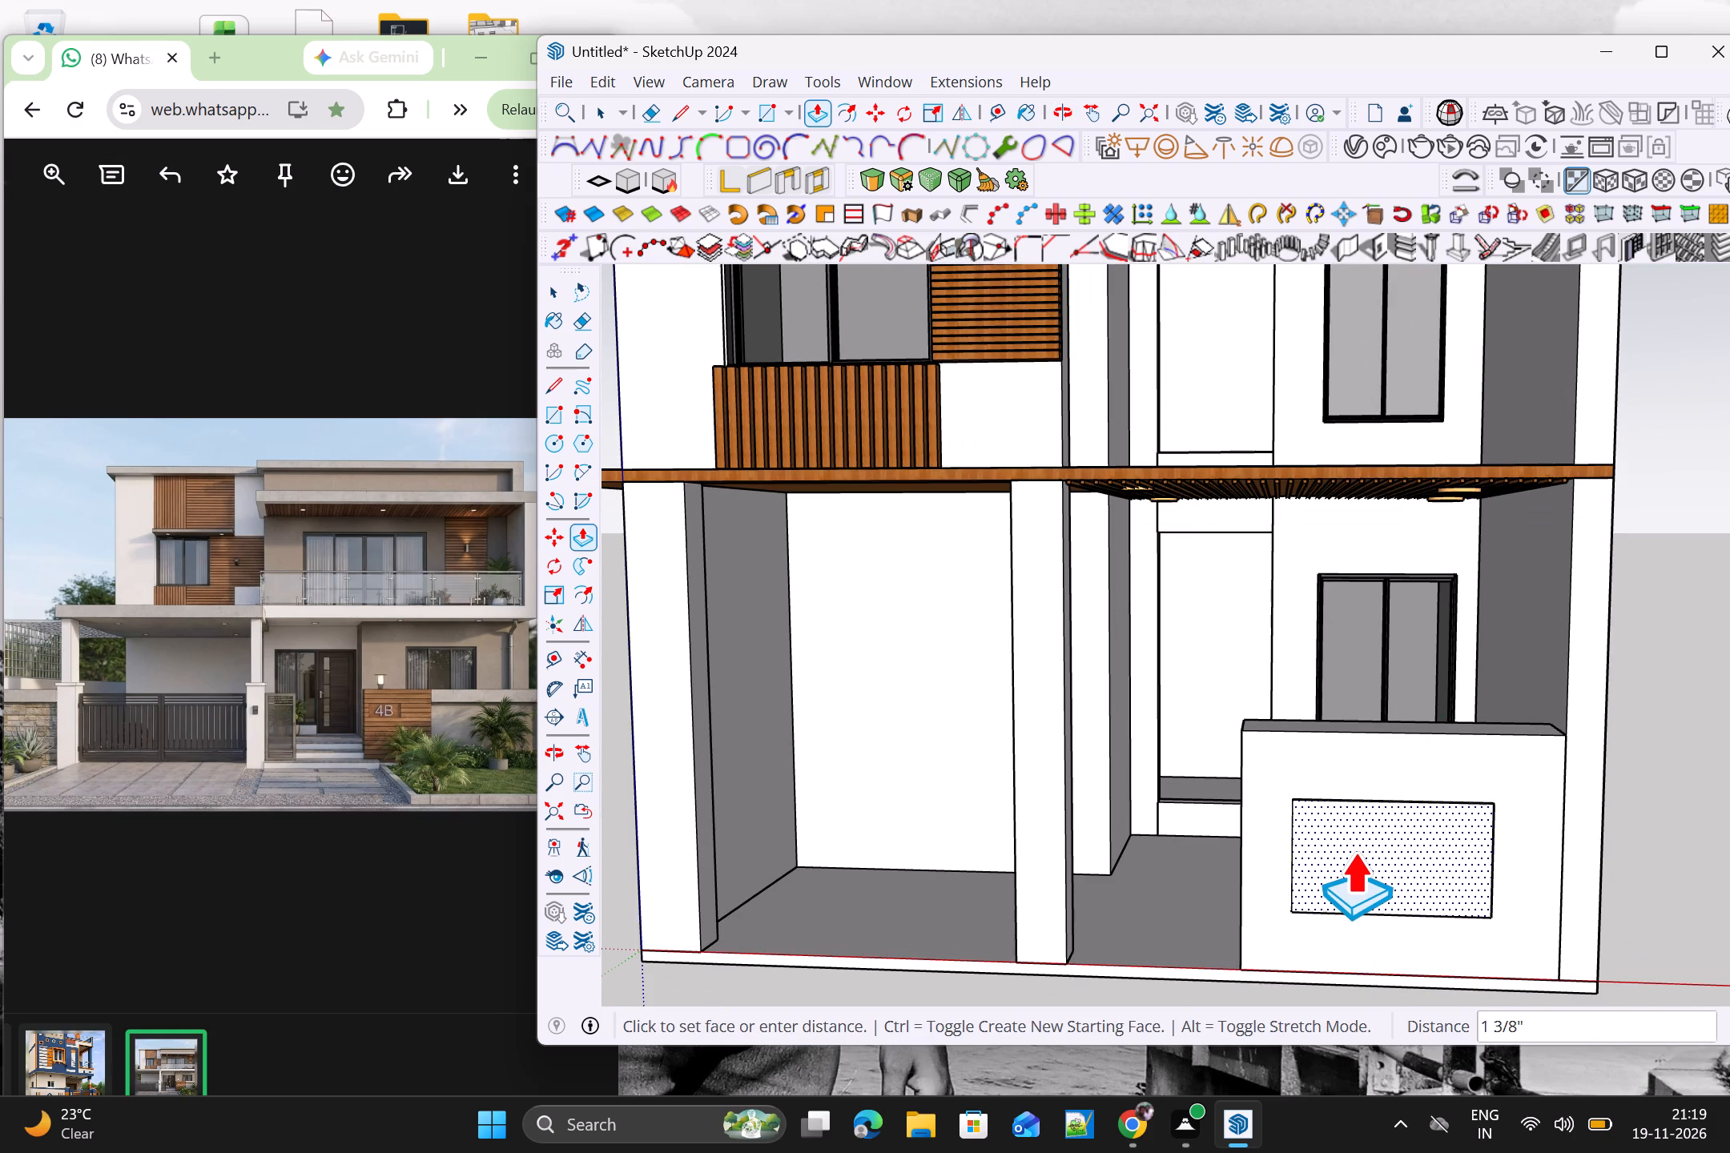
left_click(1354, 846)
key("space")
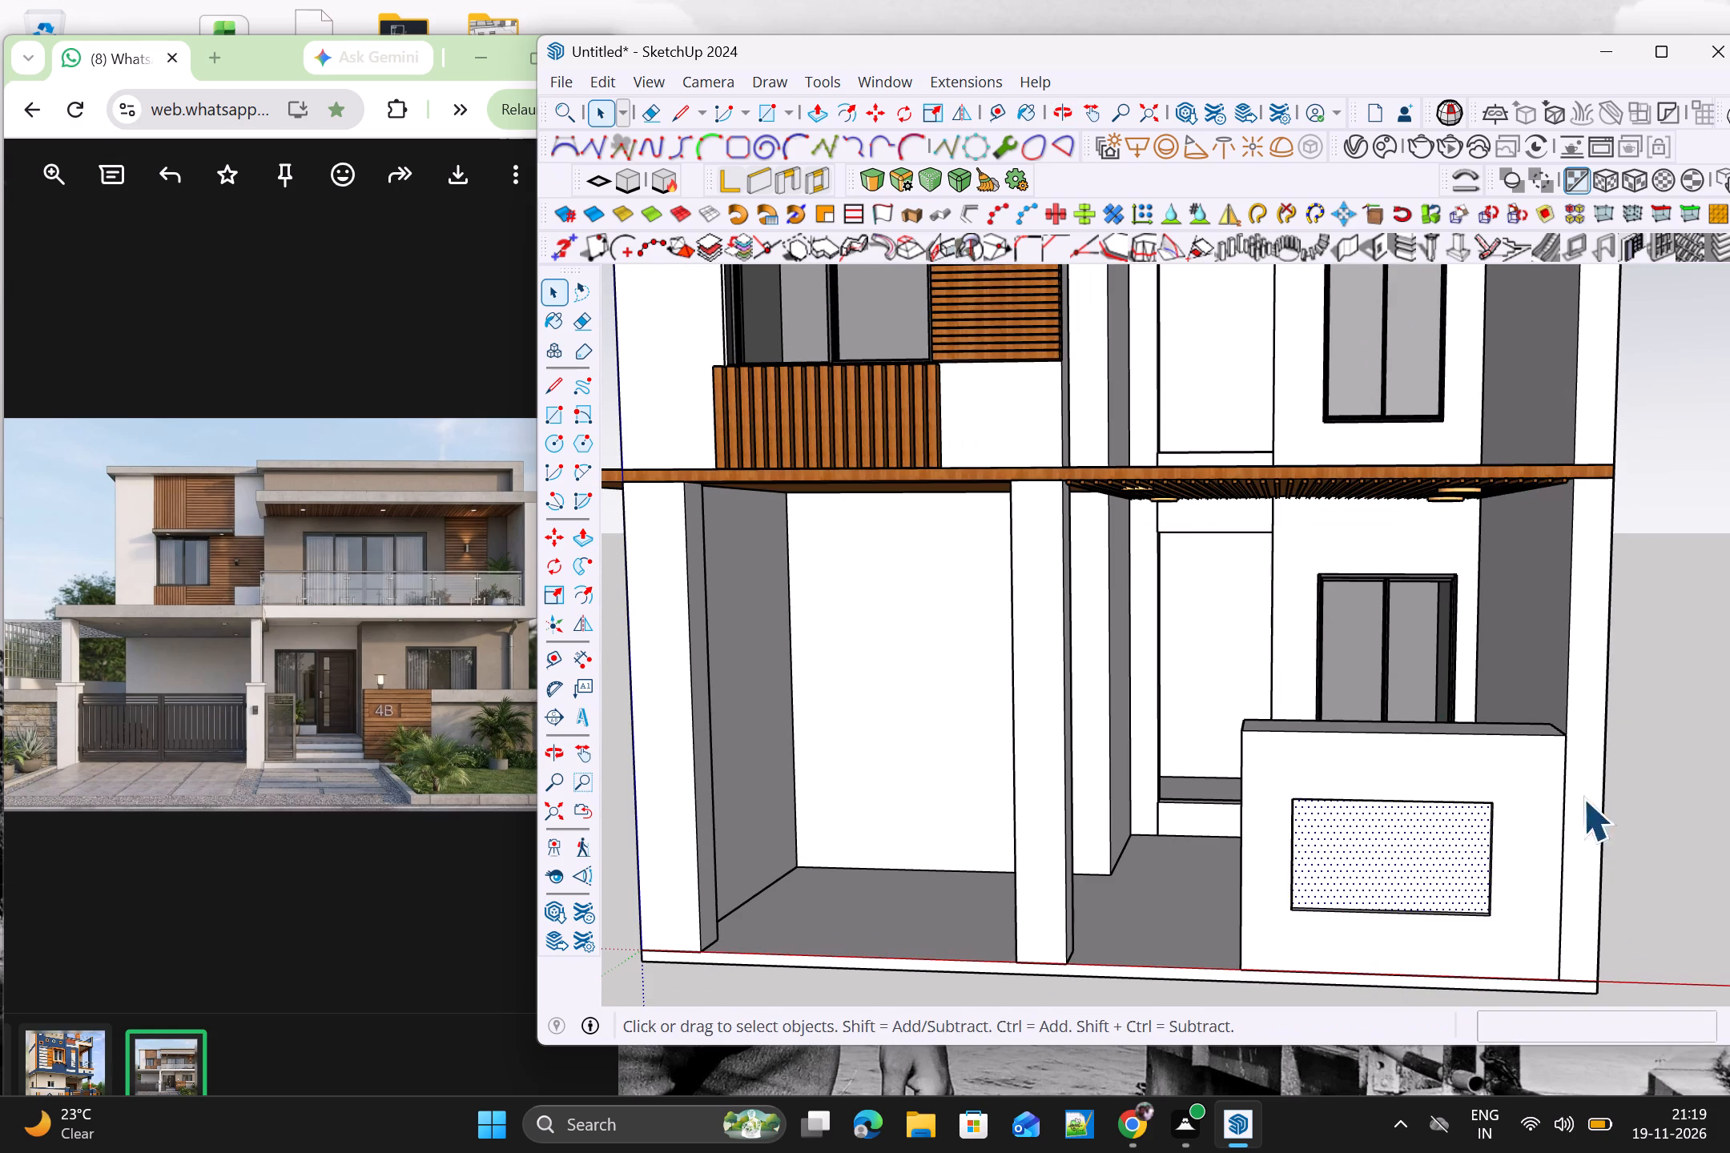
left_click(1631, 783)
Group the low wall's front face surrounding the inner rectangle together with its edges.
scroll(1505, 805, "up", 3)
middle_click_drag(1499, 803, 1386, 840)
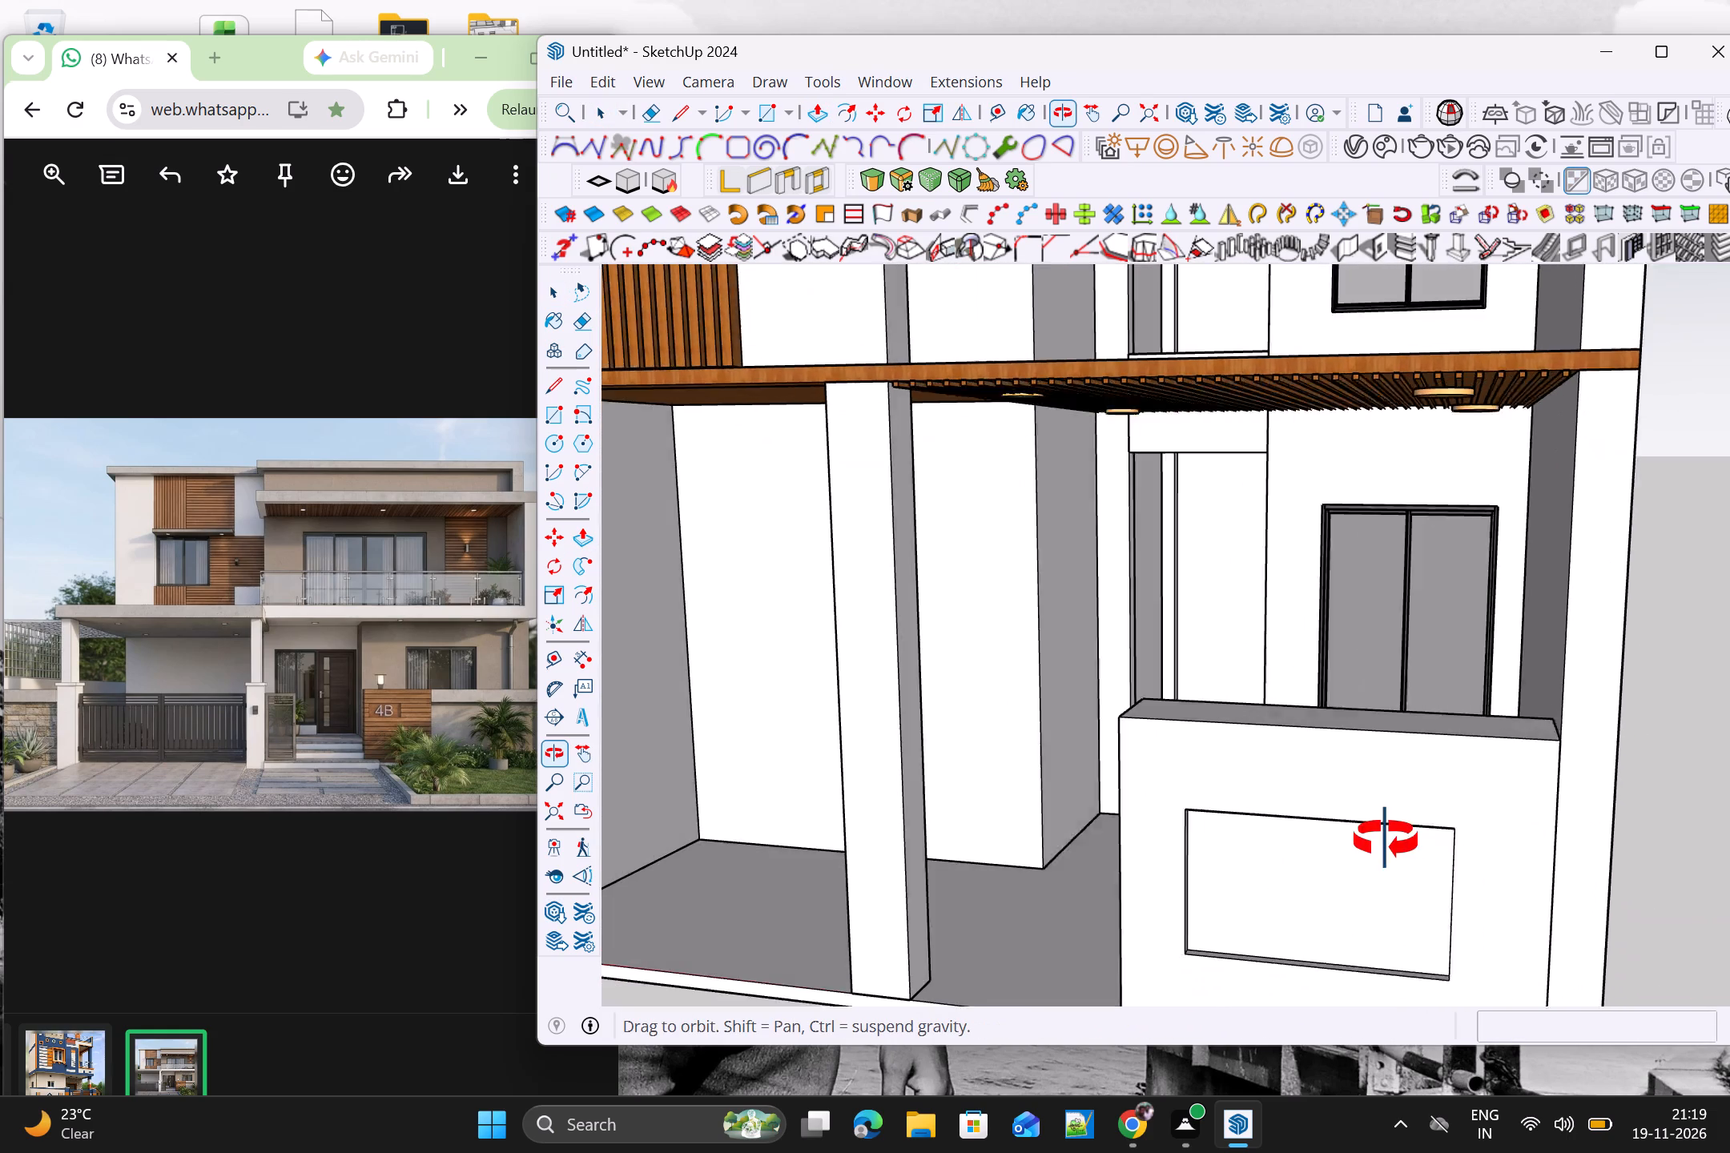
middle_click_drag(1386, 840, 1462, 796)
double_click(1457, 790)
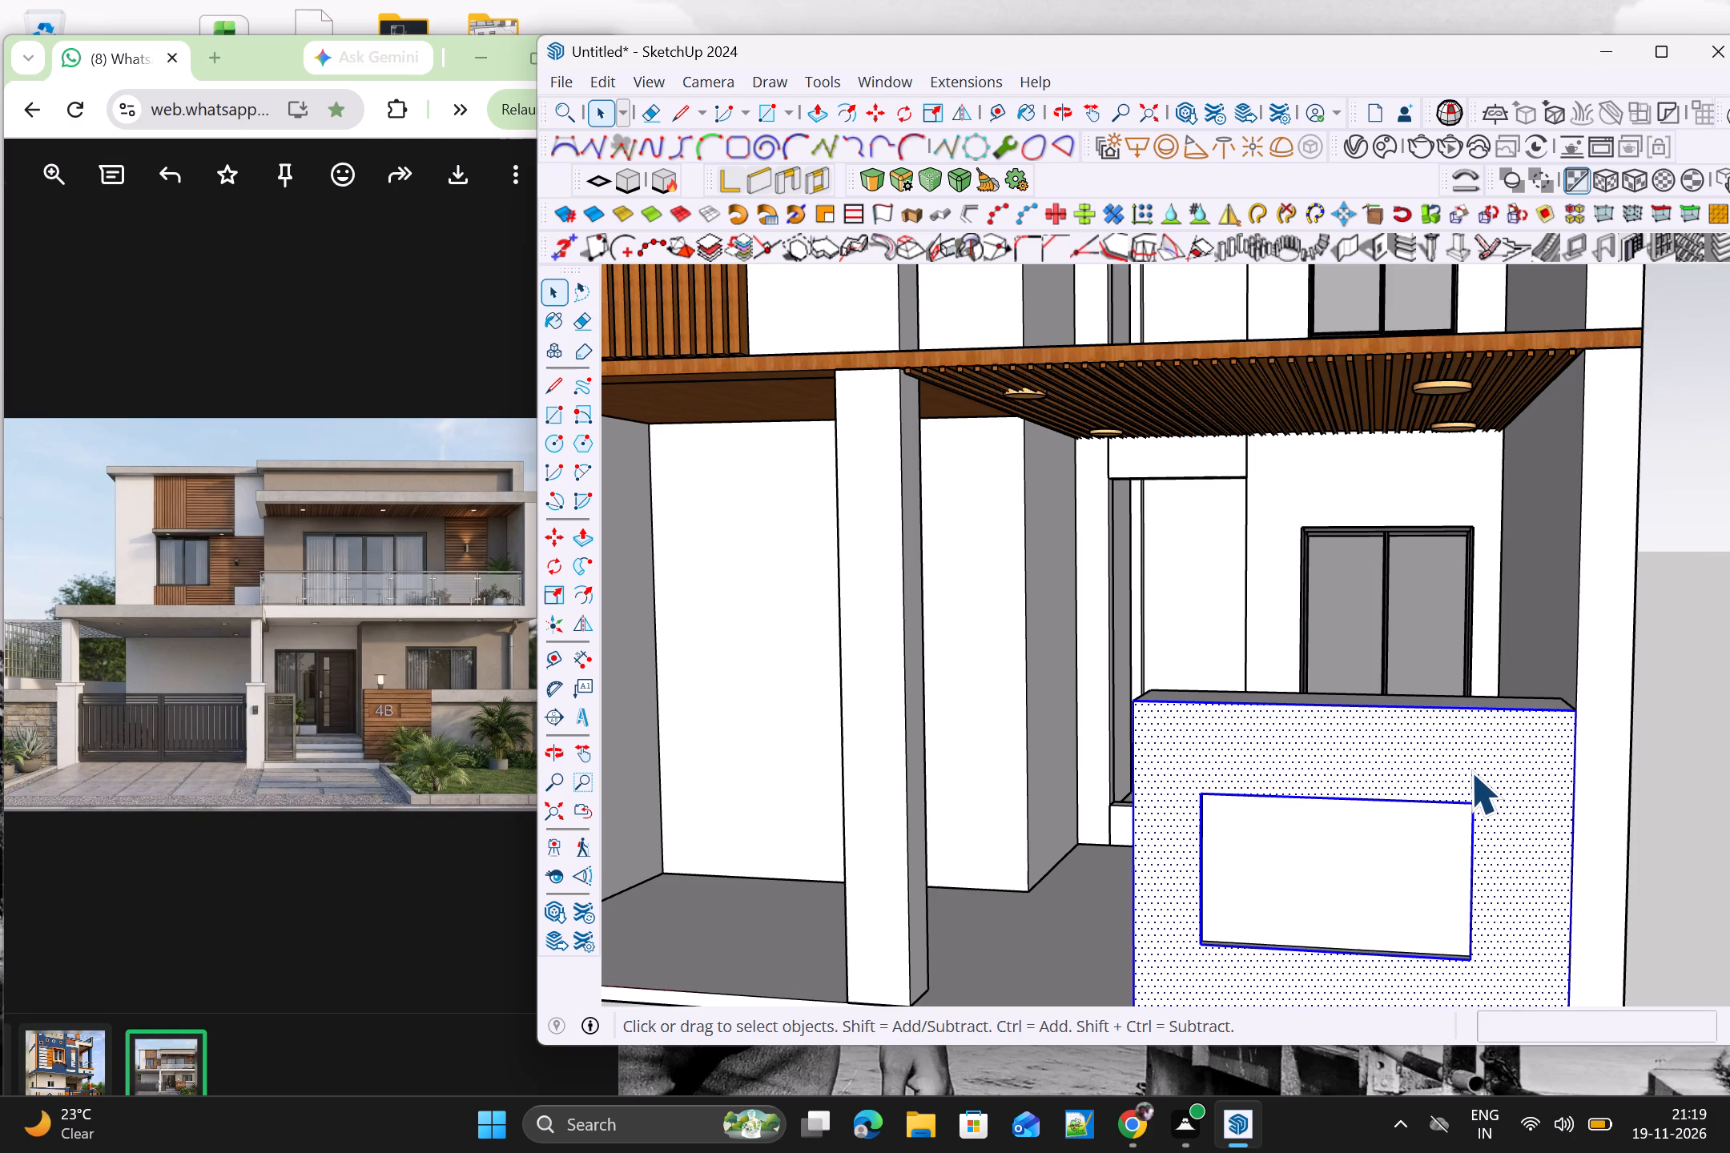
right_click(1470, 772)
left_click(1556, 364)
Check the low wall's grouped front face and the inner rectangle by selecting each in turn and viewing the wall.
scroll(1374, 769, "down", 5)
left_click(1477, 787)
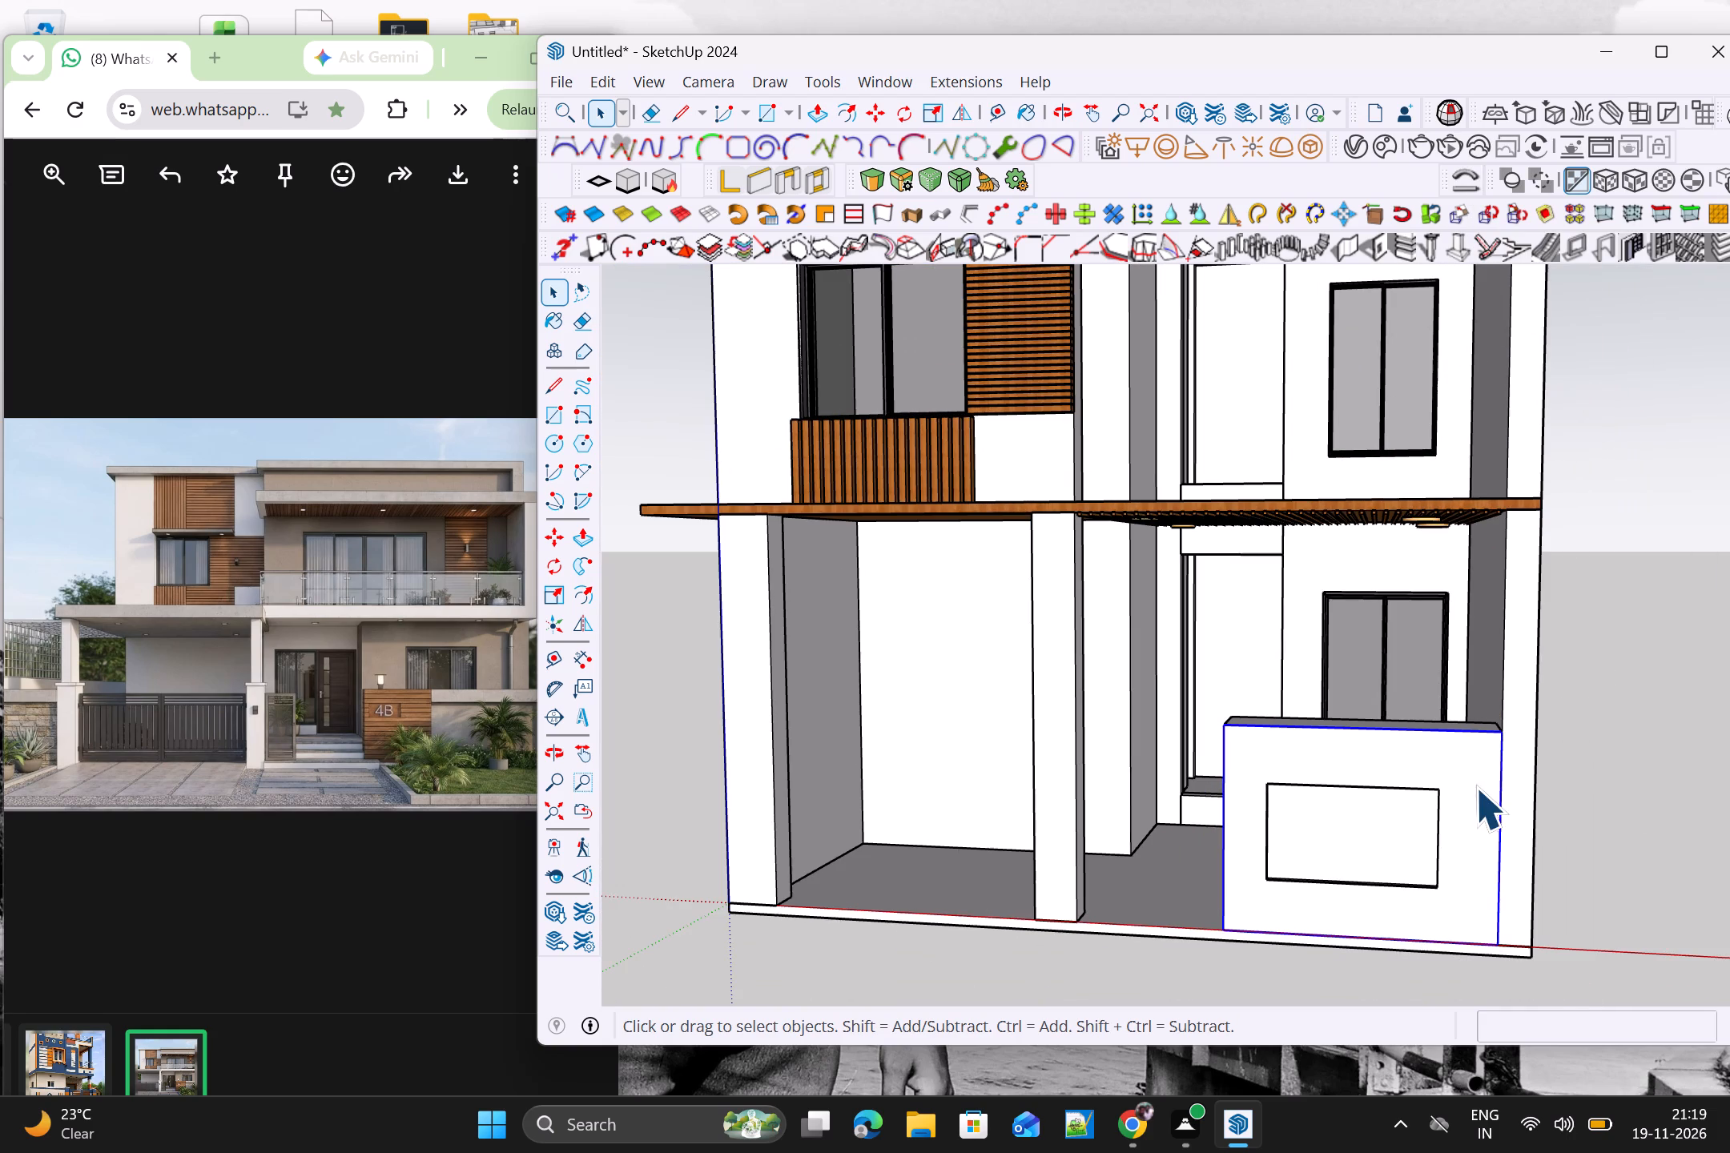
scroll(1446, 783, "up", 3)
left_click(1239, 902)
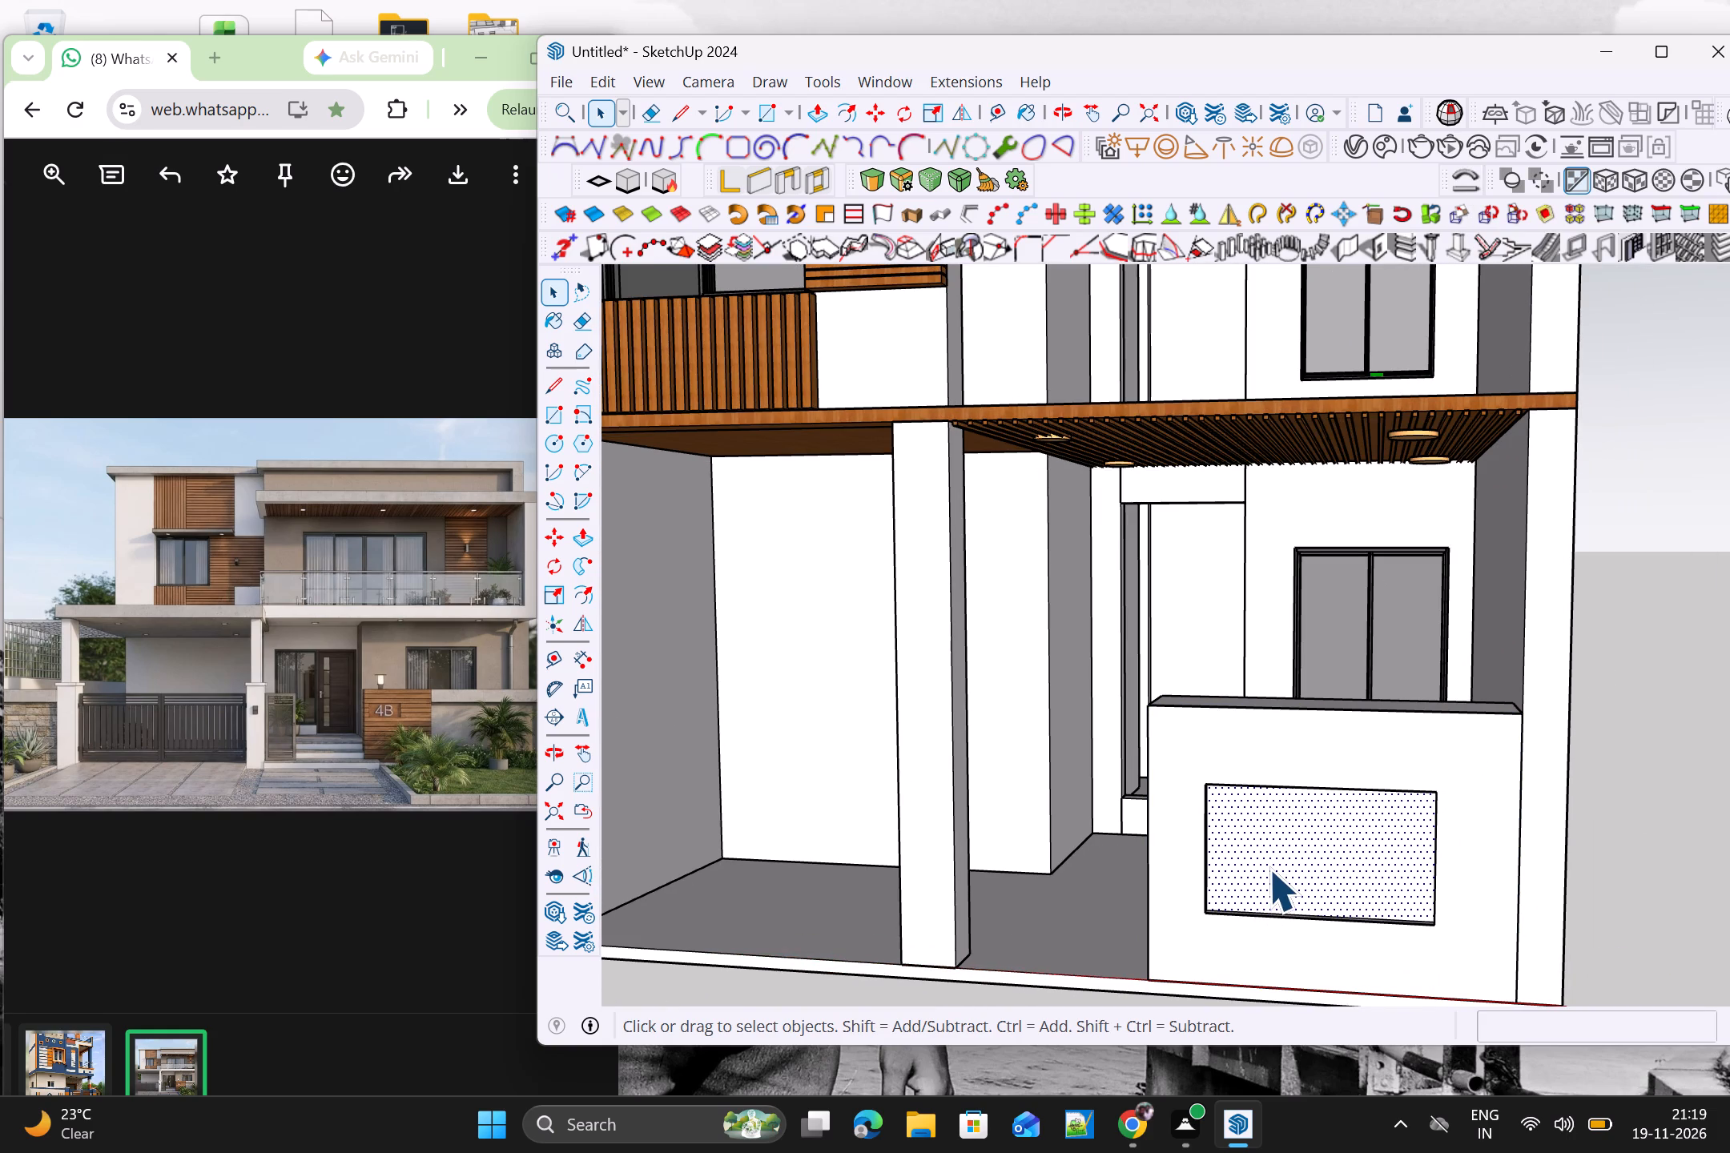
scroll(1269, 869, "down", 1)
scroll(1270, 867, "up", 3)
scroll(1273, 862, "down", 6)
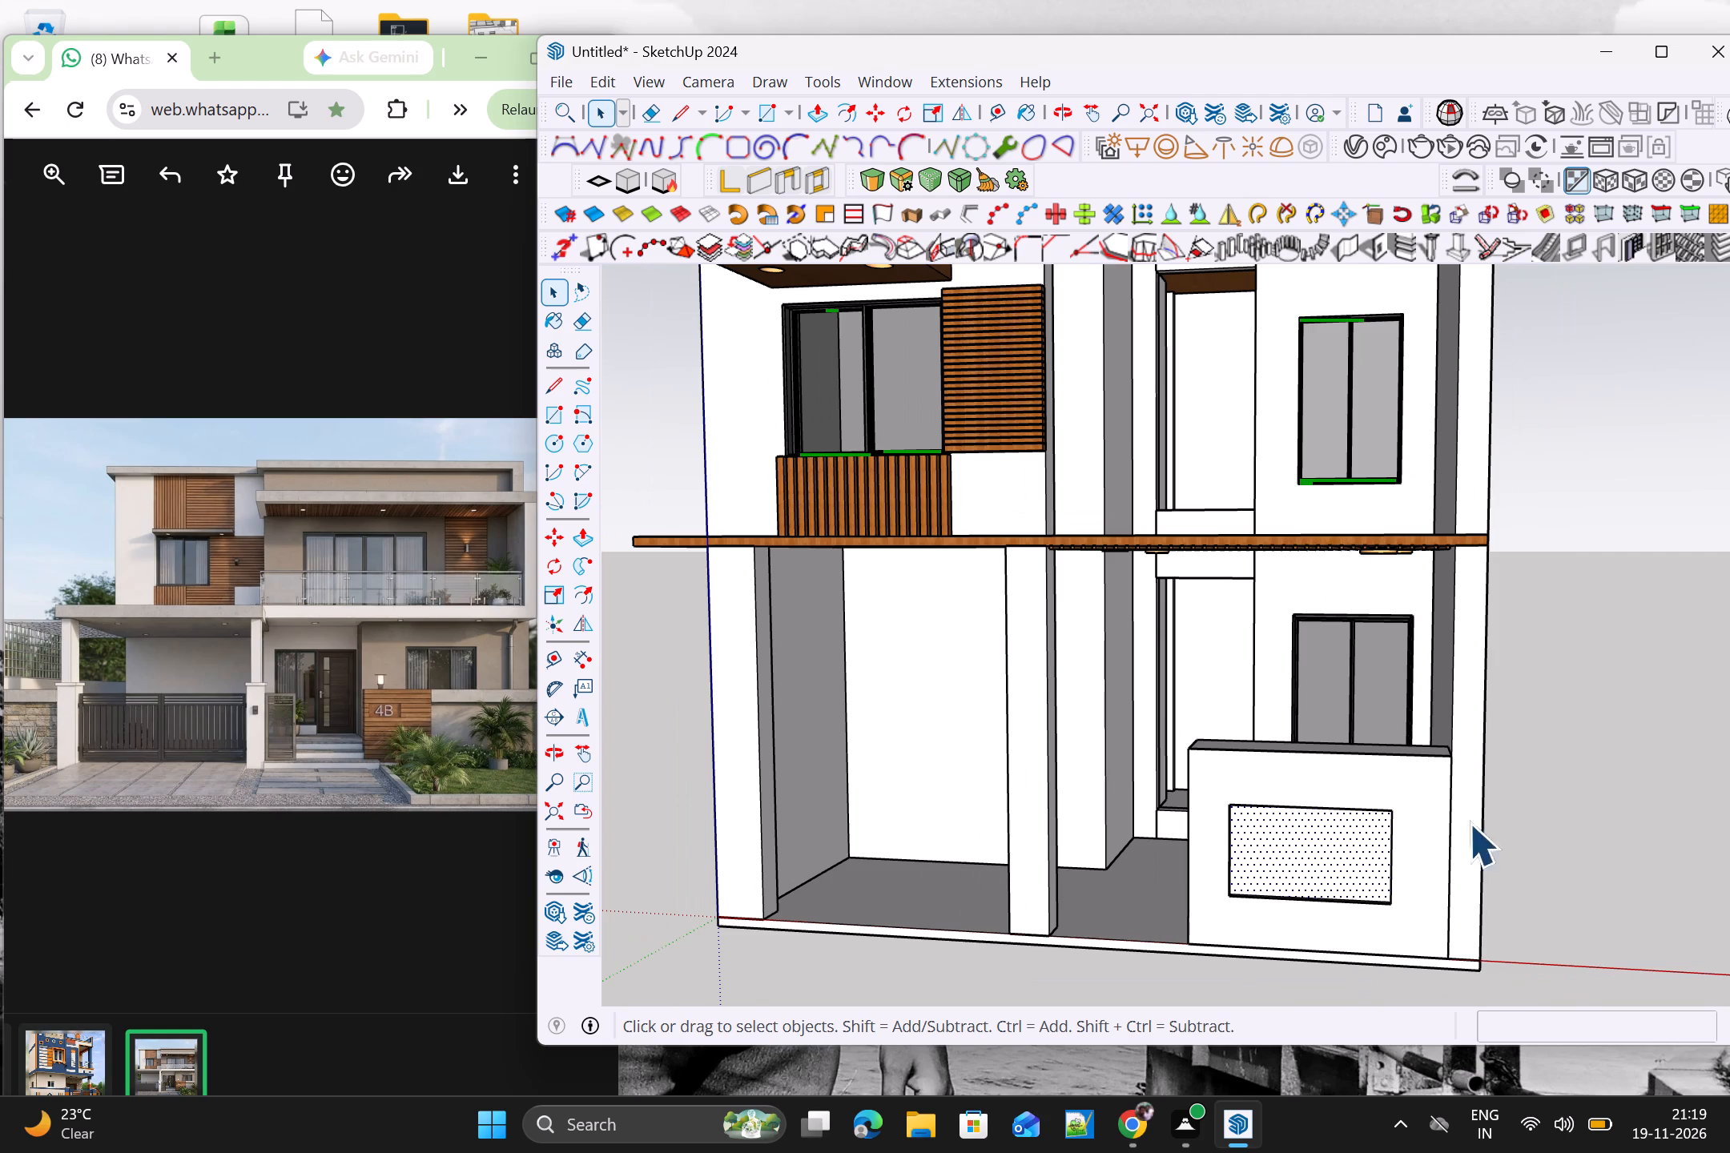
left_click(1611, 804)
scroll(1592, 807, "down", 3)
middle_click_drag(1572, 826, 1712, 866)
scroll(1491, 857, "up", 2)
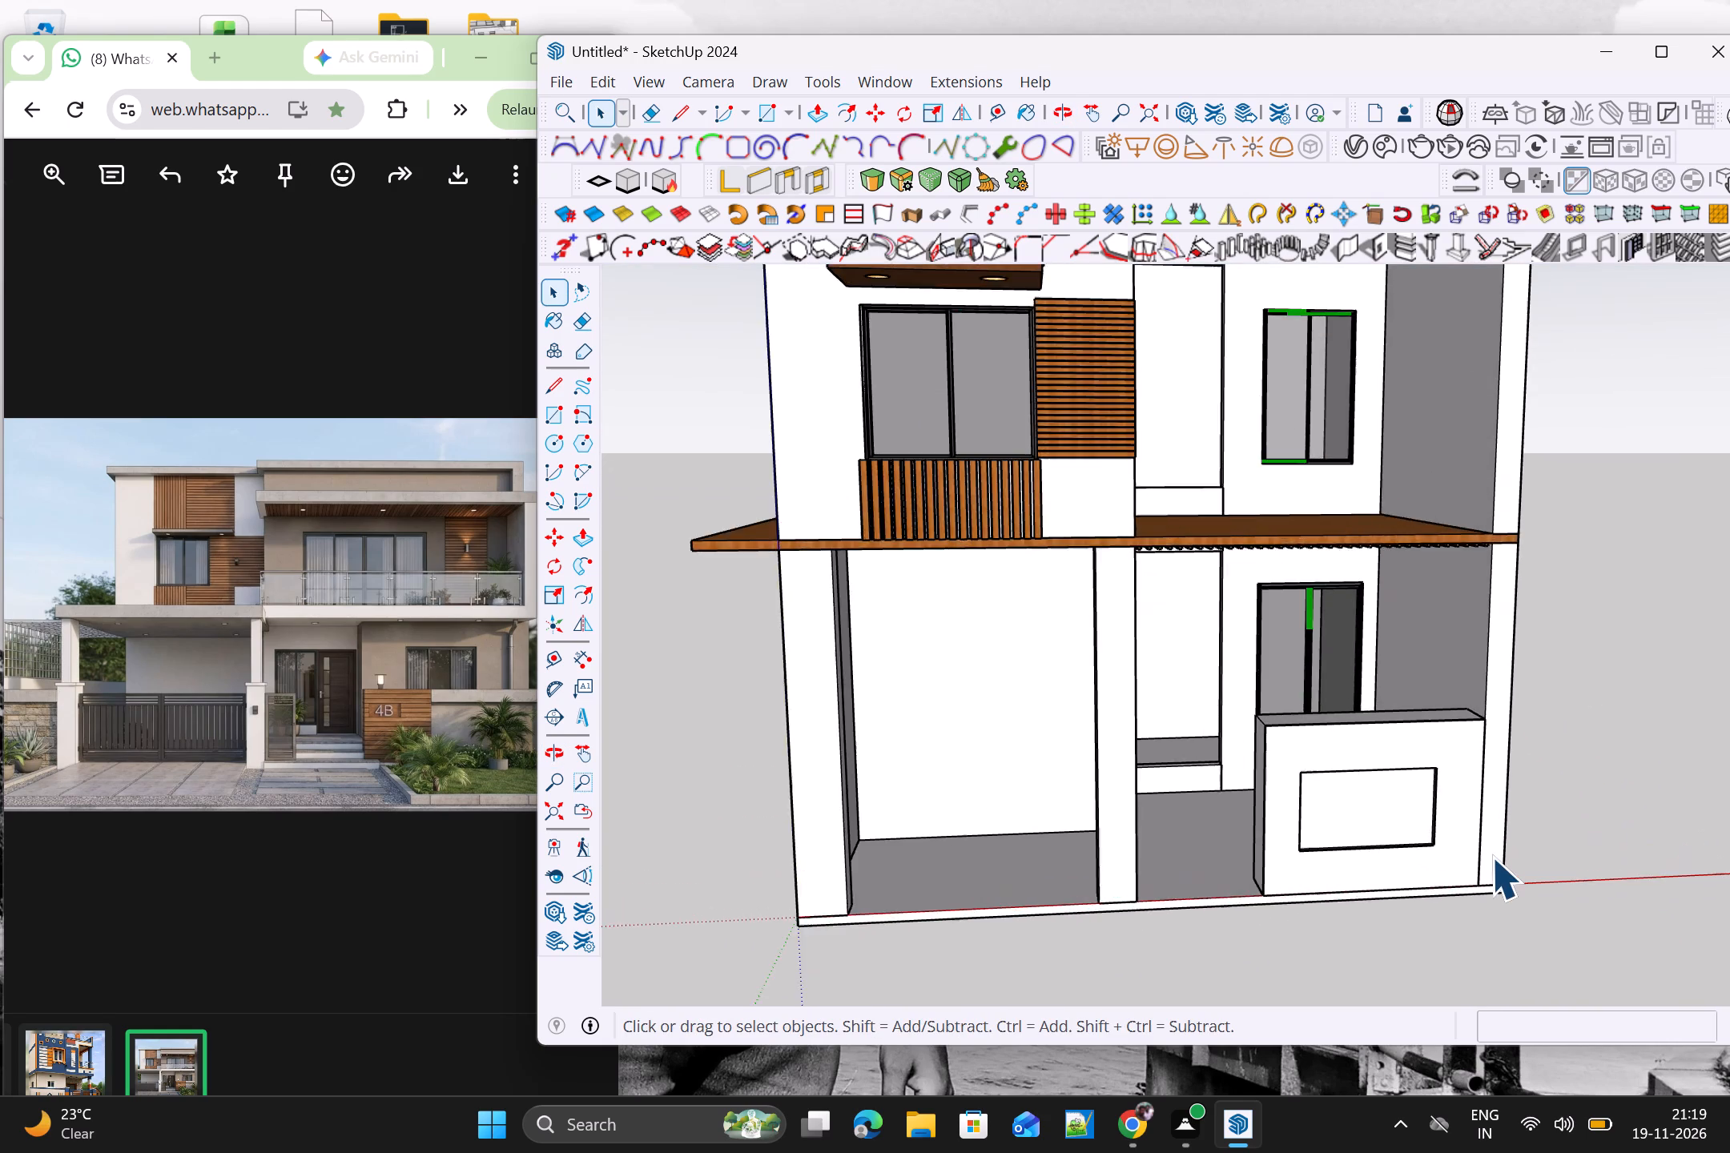
scroll(1491, 857, "up", 3)
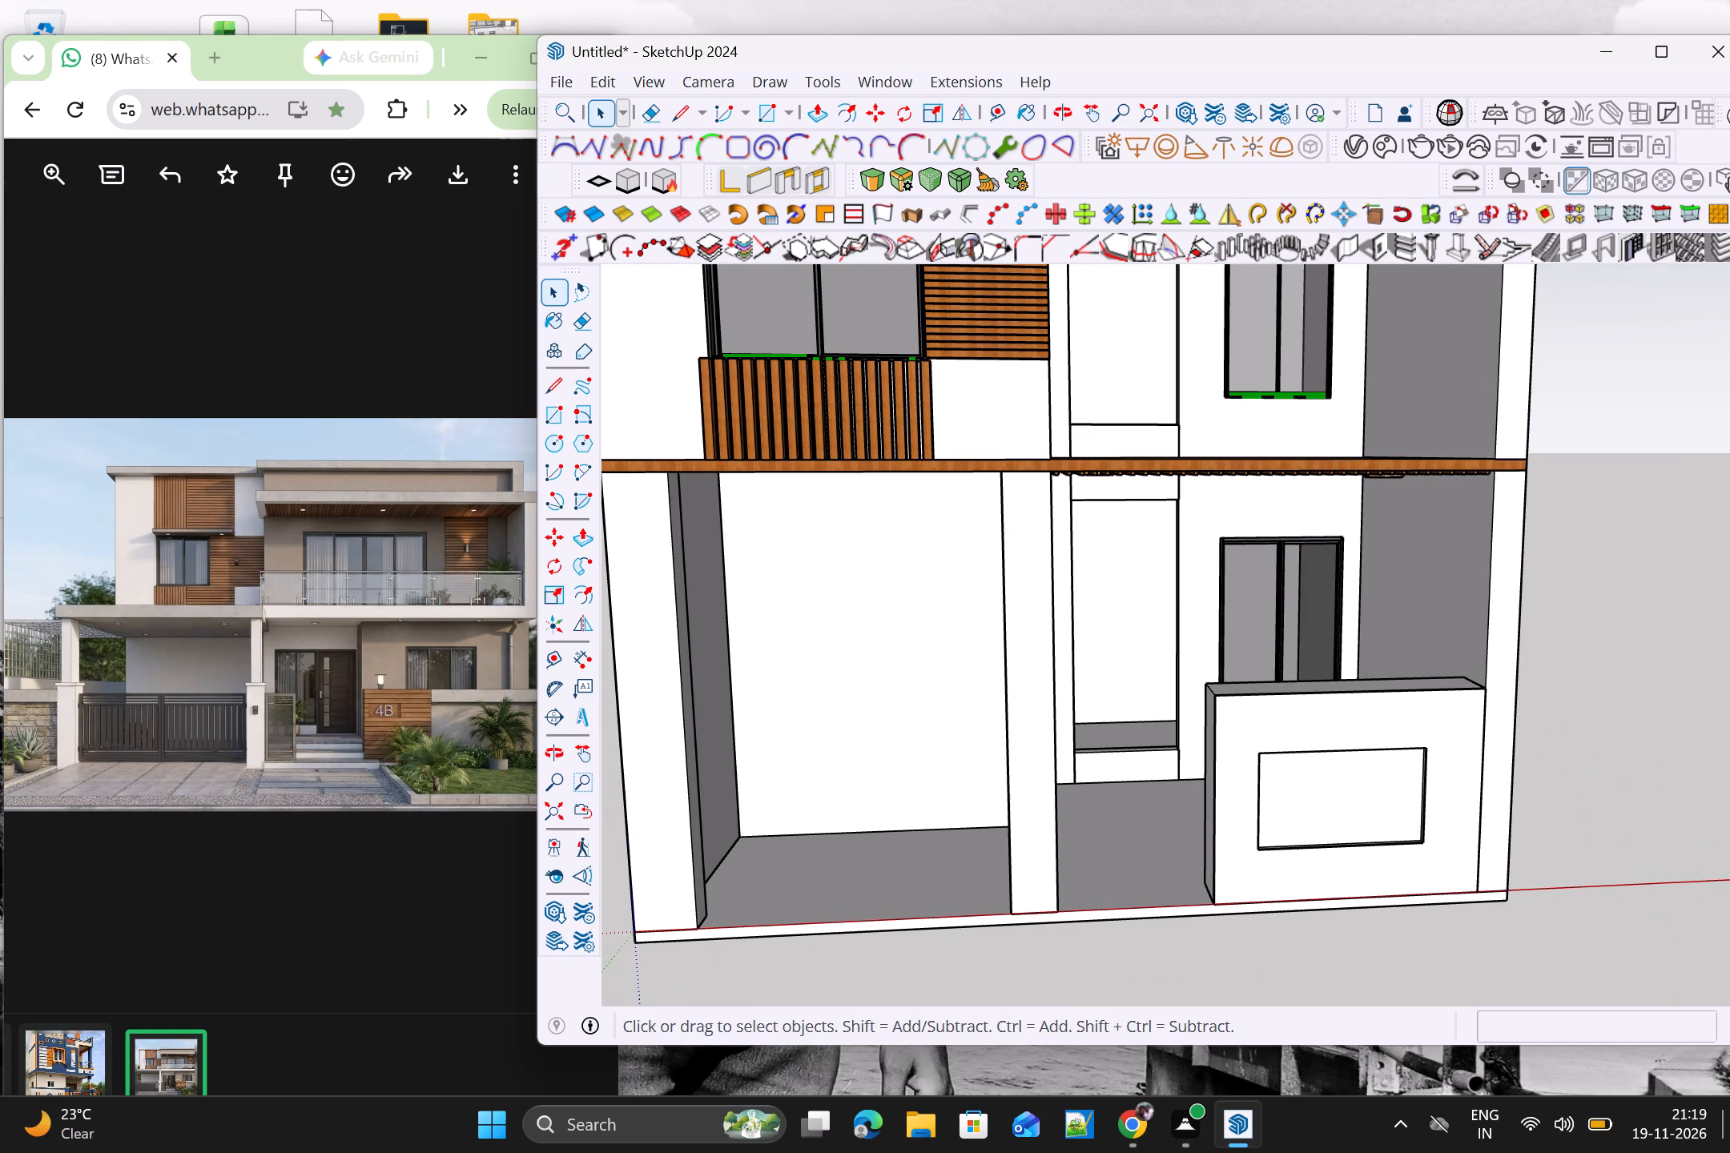
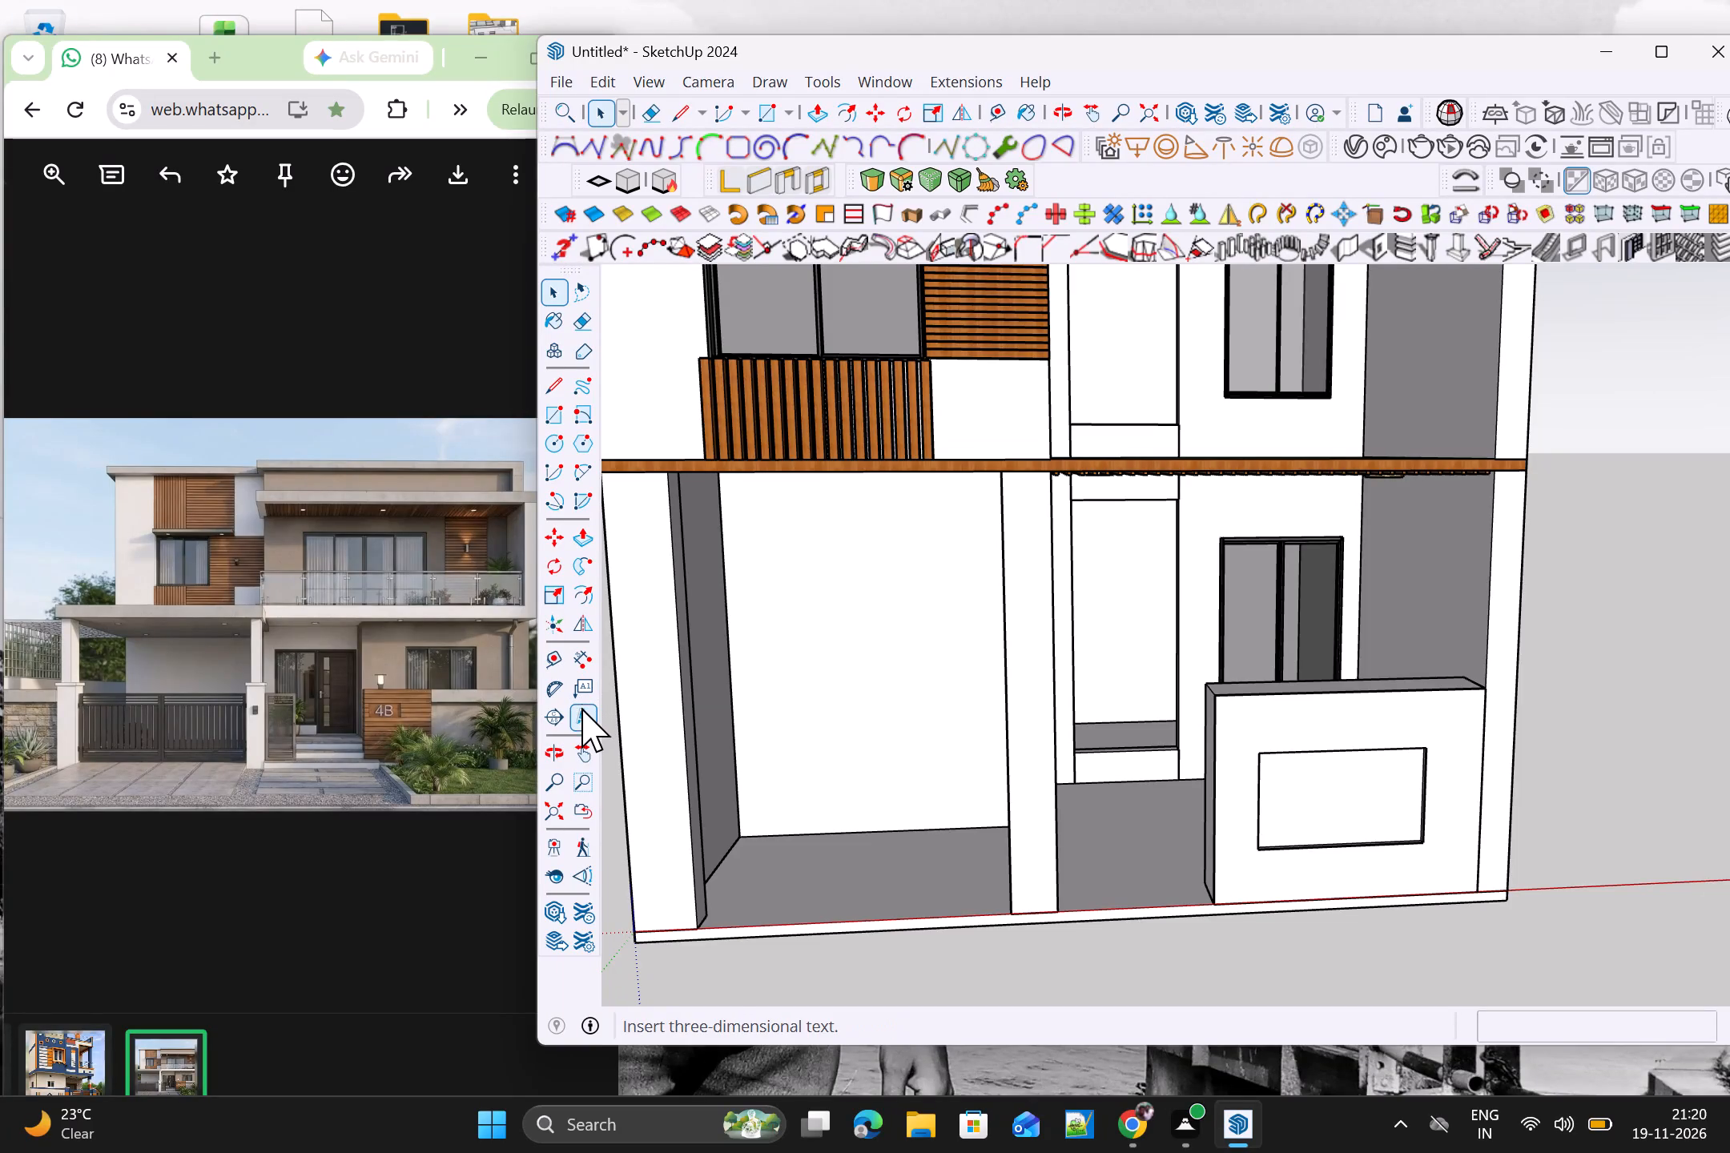
Start a 3D text object and enter RAGHUI on the first line and 4B on the second.
left_click(581, 709)
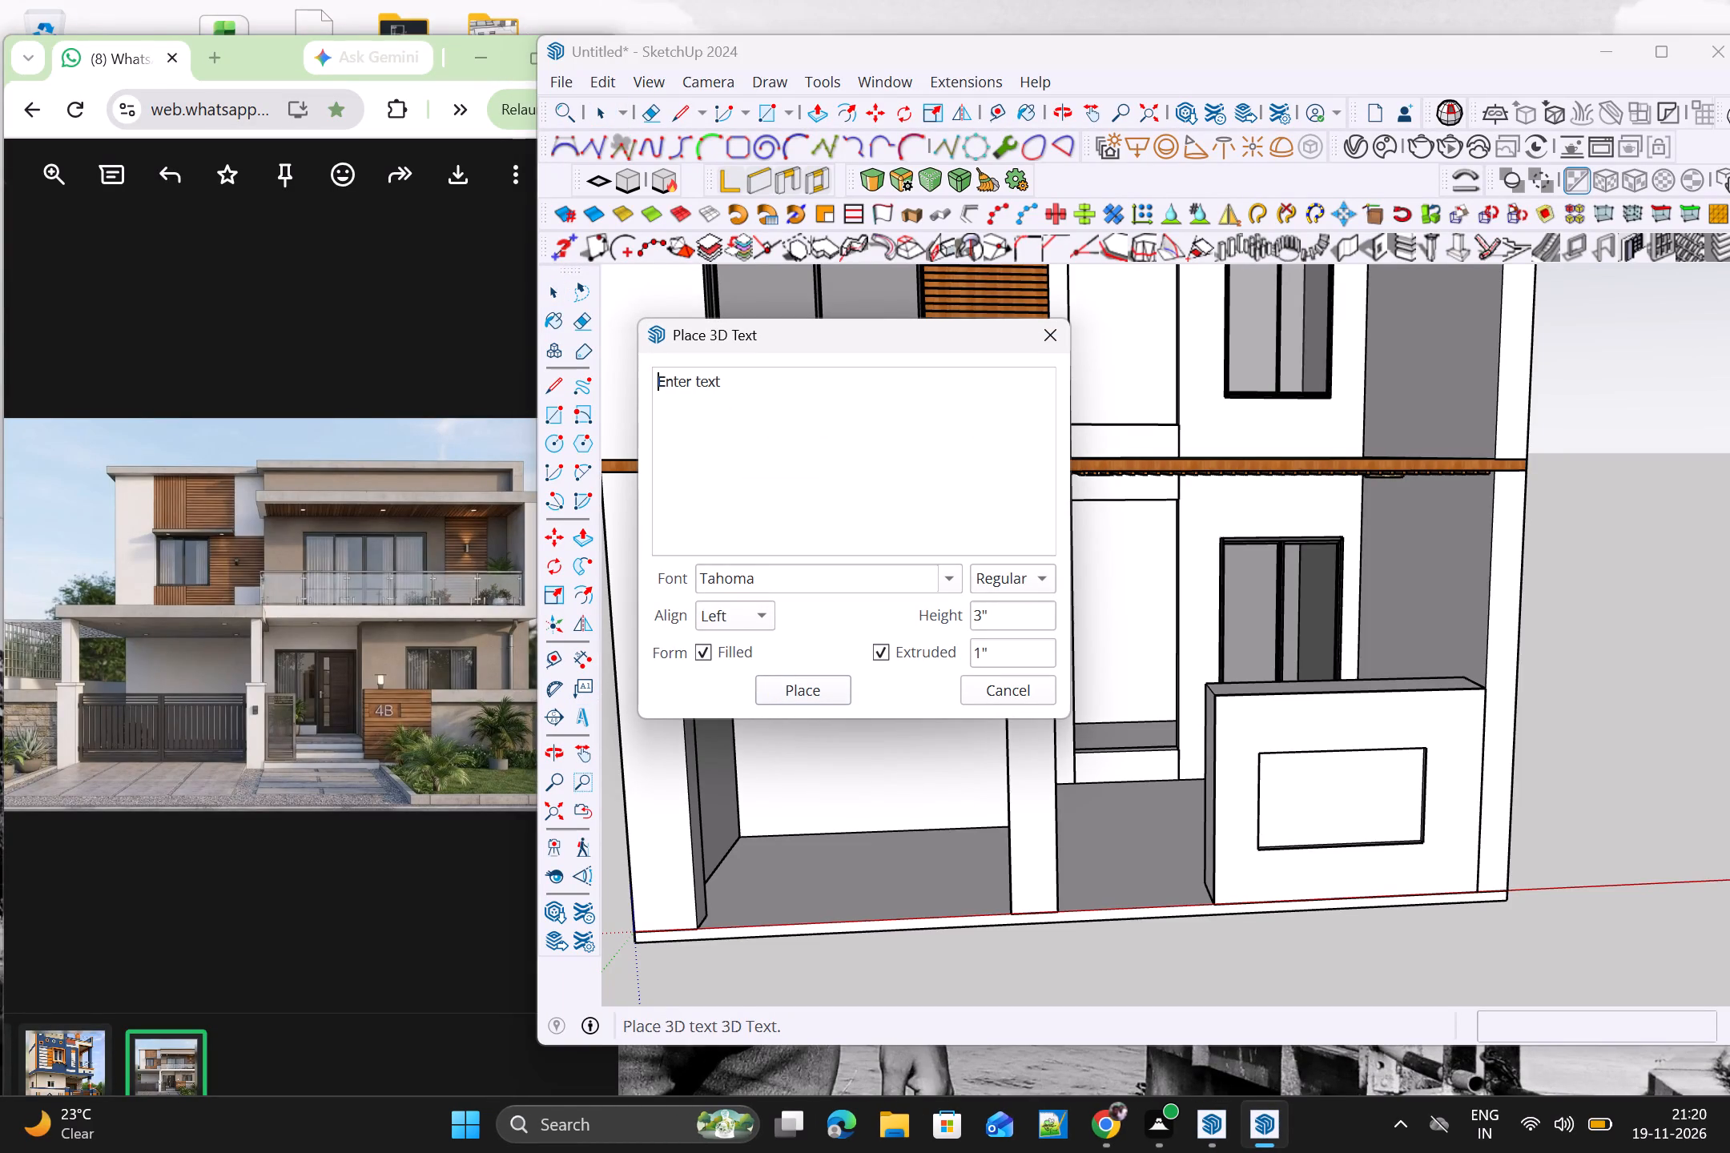
type("ra")
key("BackSpace")
key("BackSpace")
key("BackSpace")
key("shift+Right")
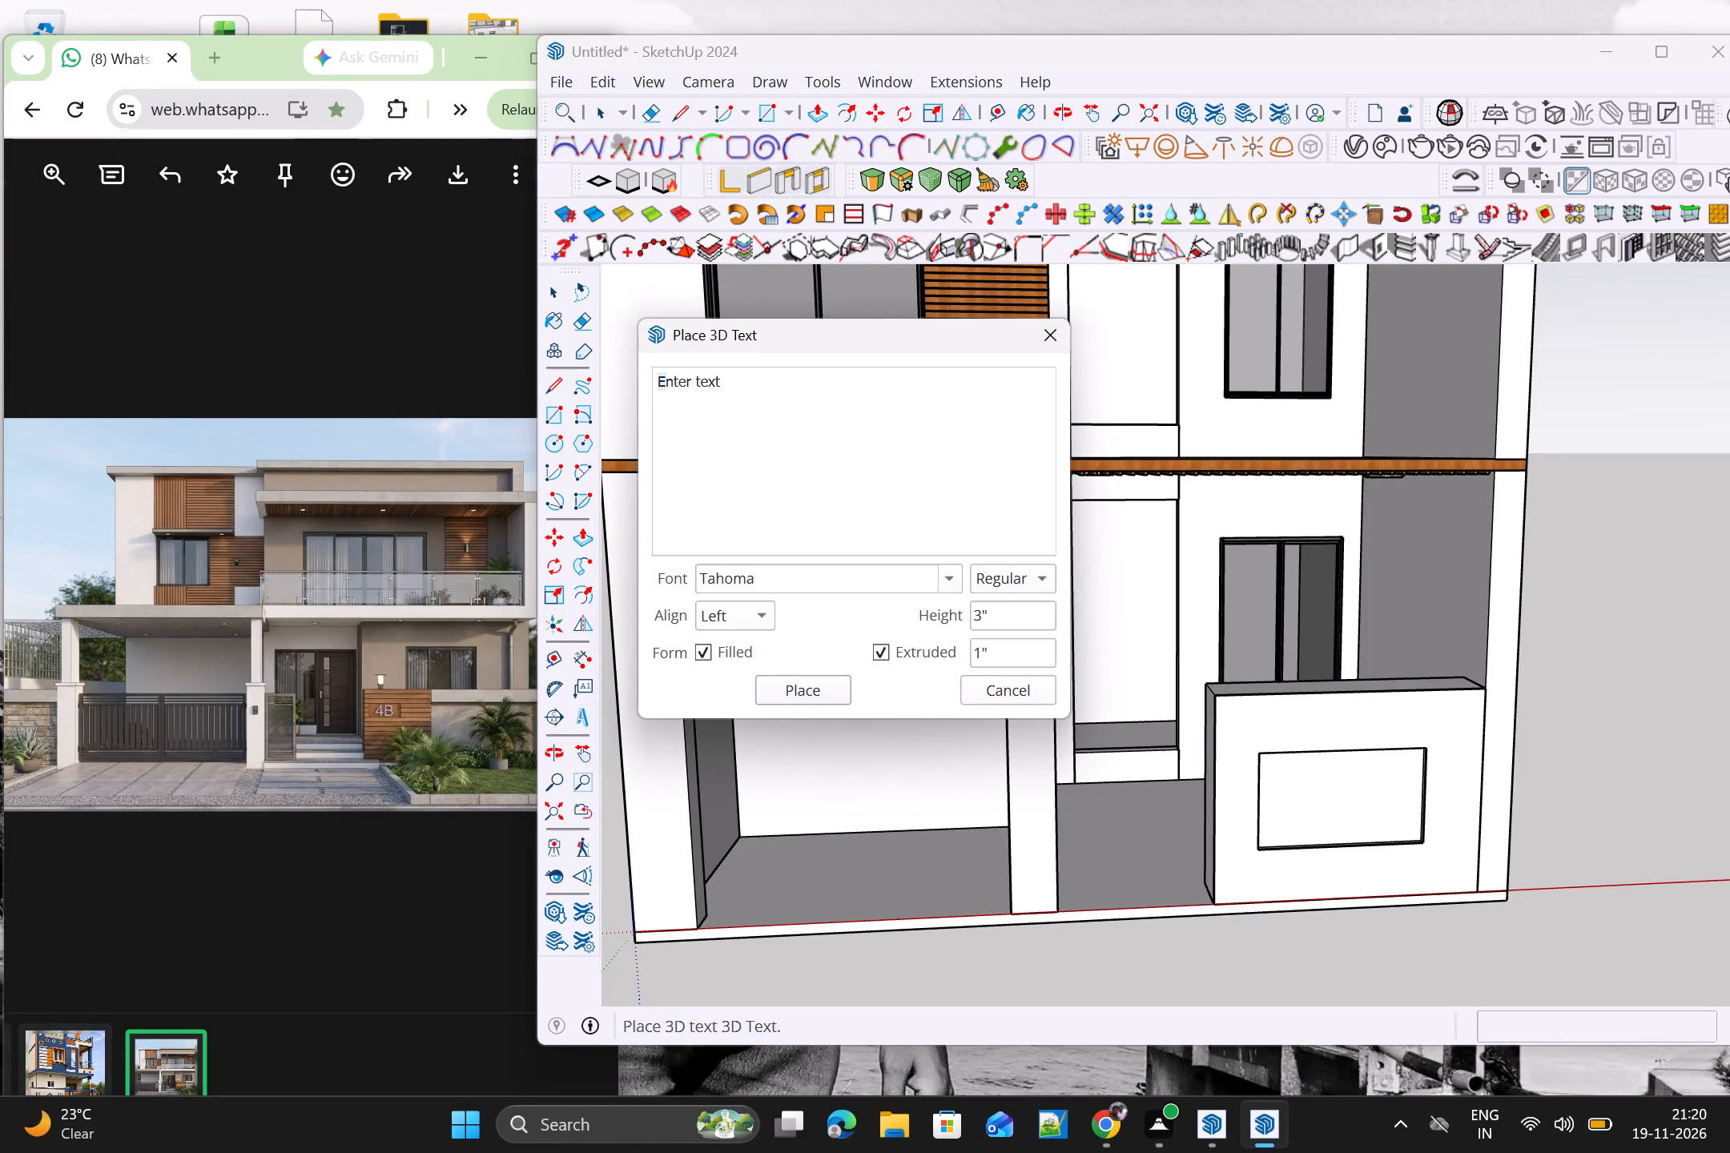
key("shift+Right")
key("shift+Right")
key("shift+Right")
key("shift+Right")
key("shift+Right")
key("shift+Right")
key("shift+Right")
key("shift+Right")
key("shift+Right")
key("shift+Right")
key("shift+Right")
key("shift+Right")
key("shift+Right")
key("shift+Right")
key("shift+Right")
key("shift+Right")
key("BackSpace")
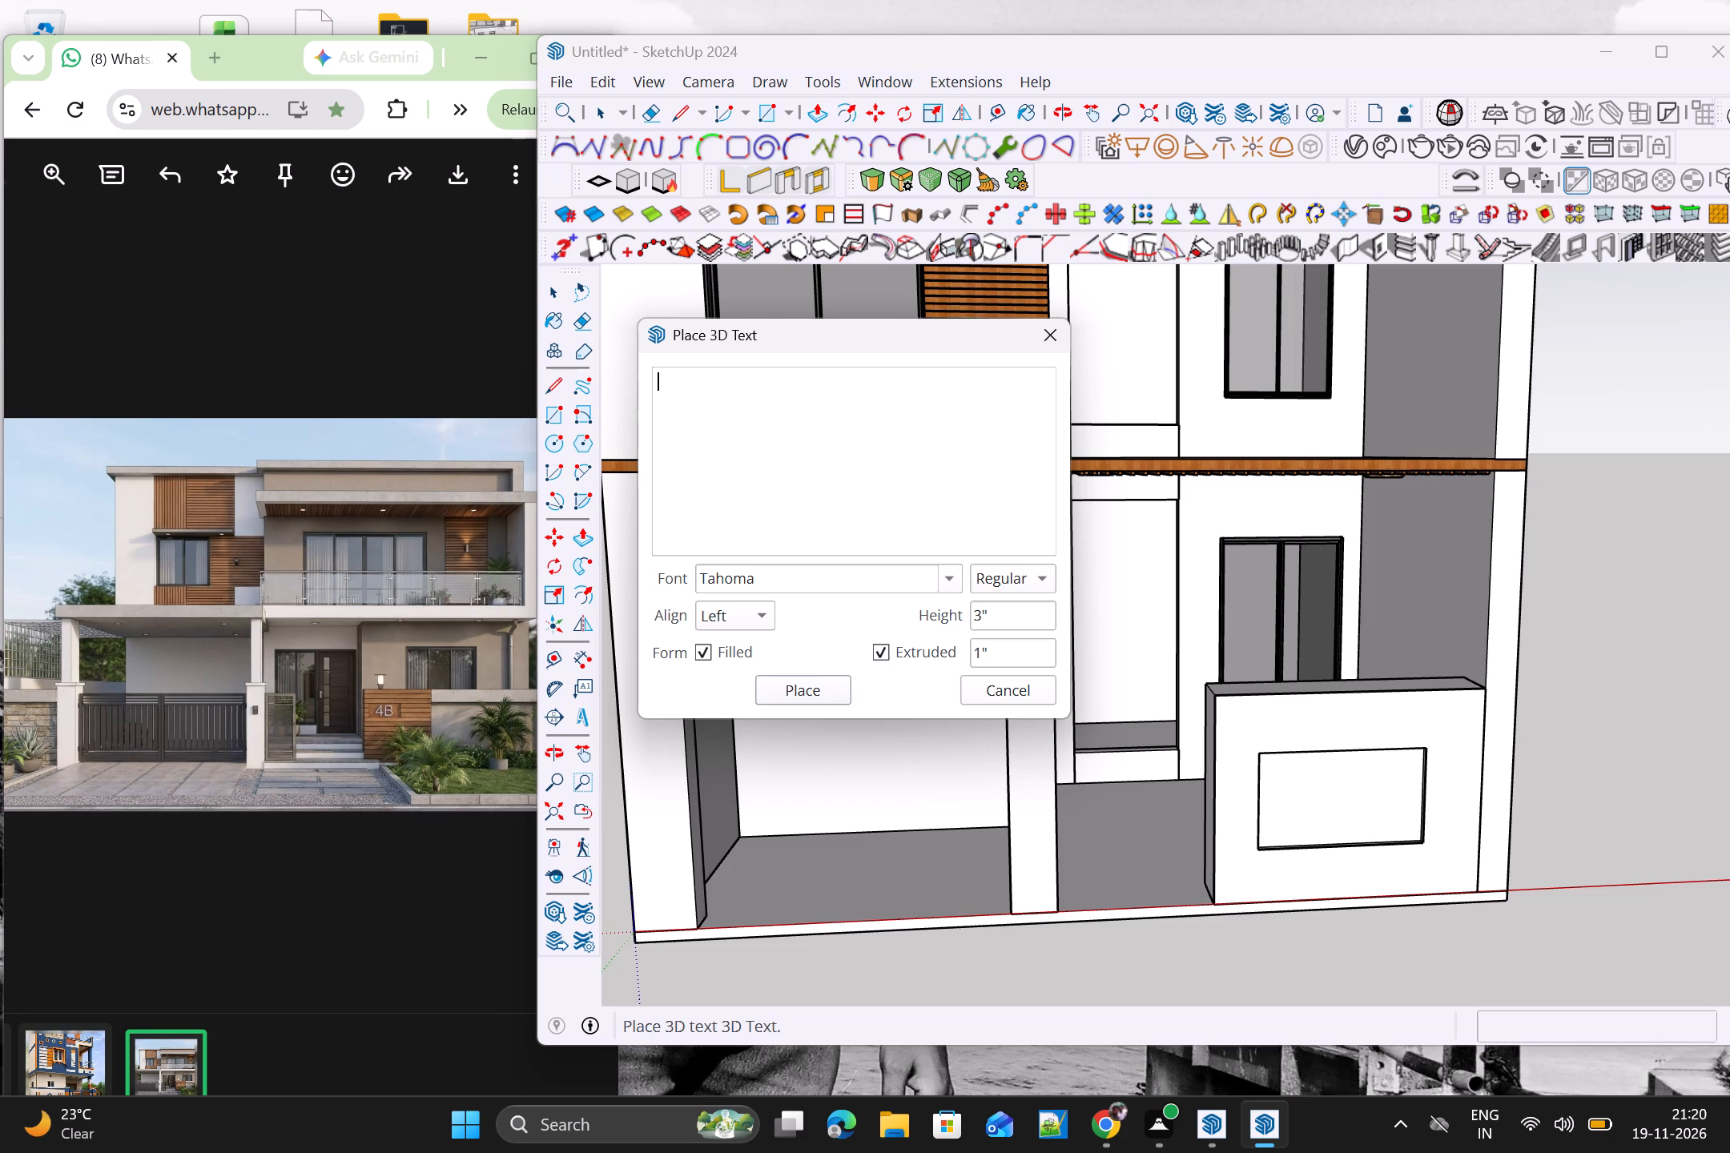
type("RAgju")
key("BackSpace")
key("BackSpace")
key("BackSpace")
type("GJHU")
key("BackSpace")
key("BackSpace")
key("BackSpace")
type("HUI")
key("Return")
type("4B")
Place the 3D text on the face of the recessed rectangle in the front boundary wall.
left_click(797, 687)
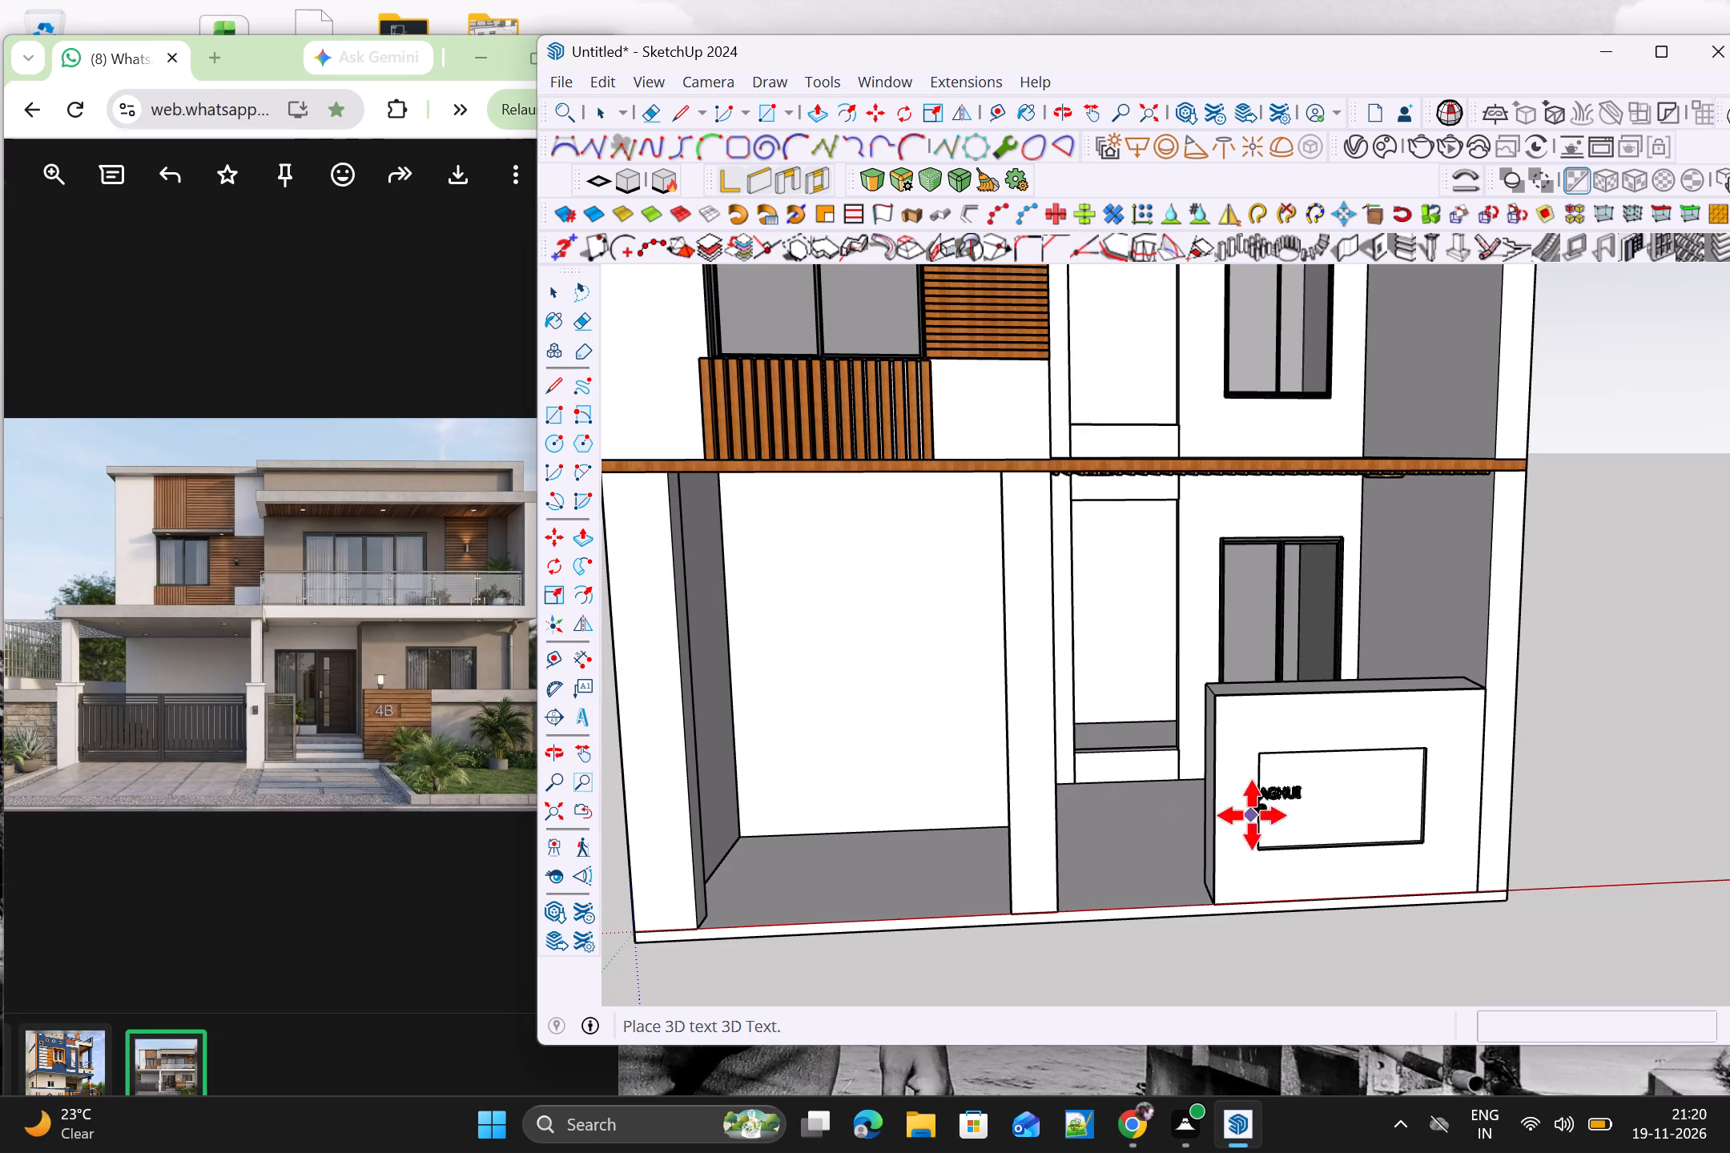
scroll(1297, 807, "up", 6)
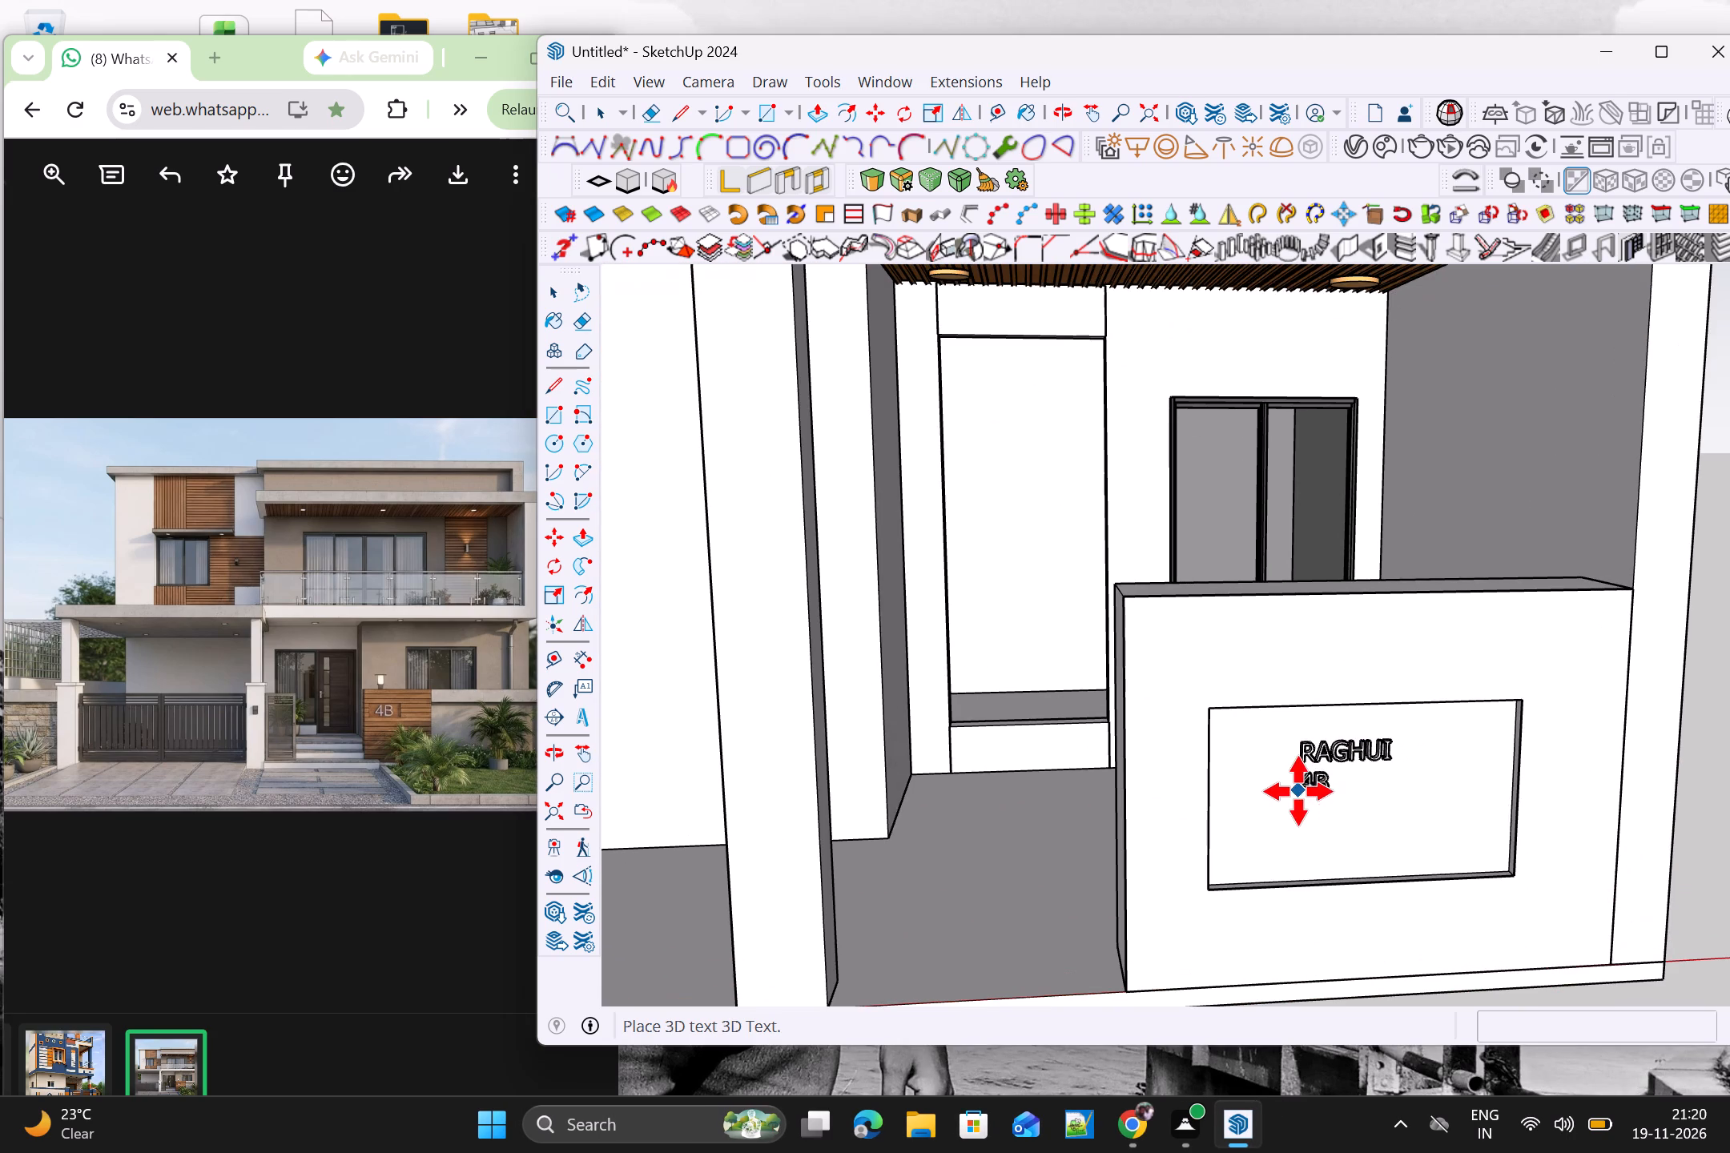
left_click(1301, 780)
Scale the sign text in height and depth from its lower middle grip, making it about 2 times as tall.
scroll(1377, 830, "up", 3)
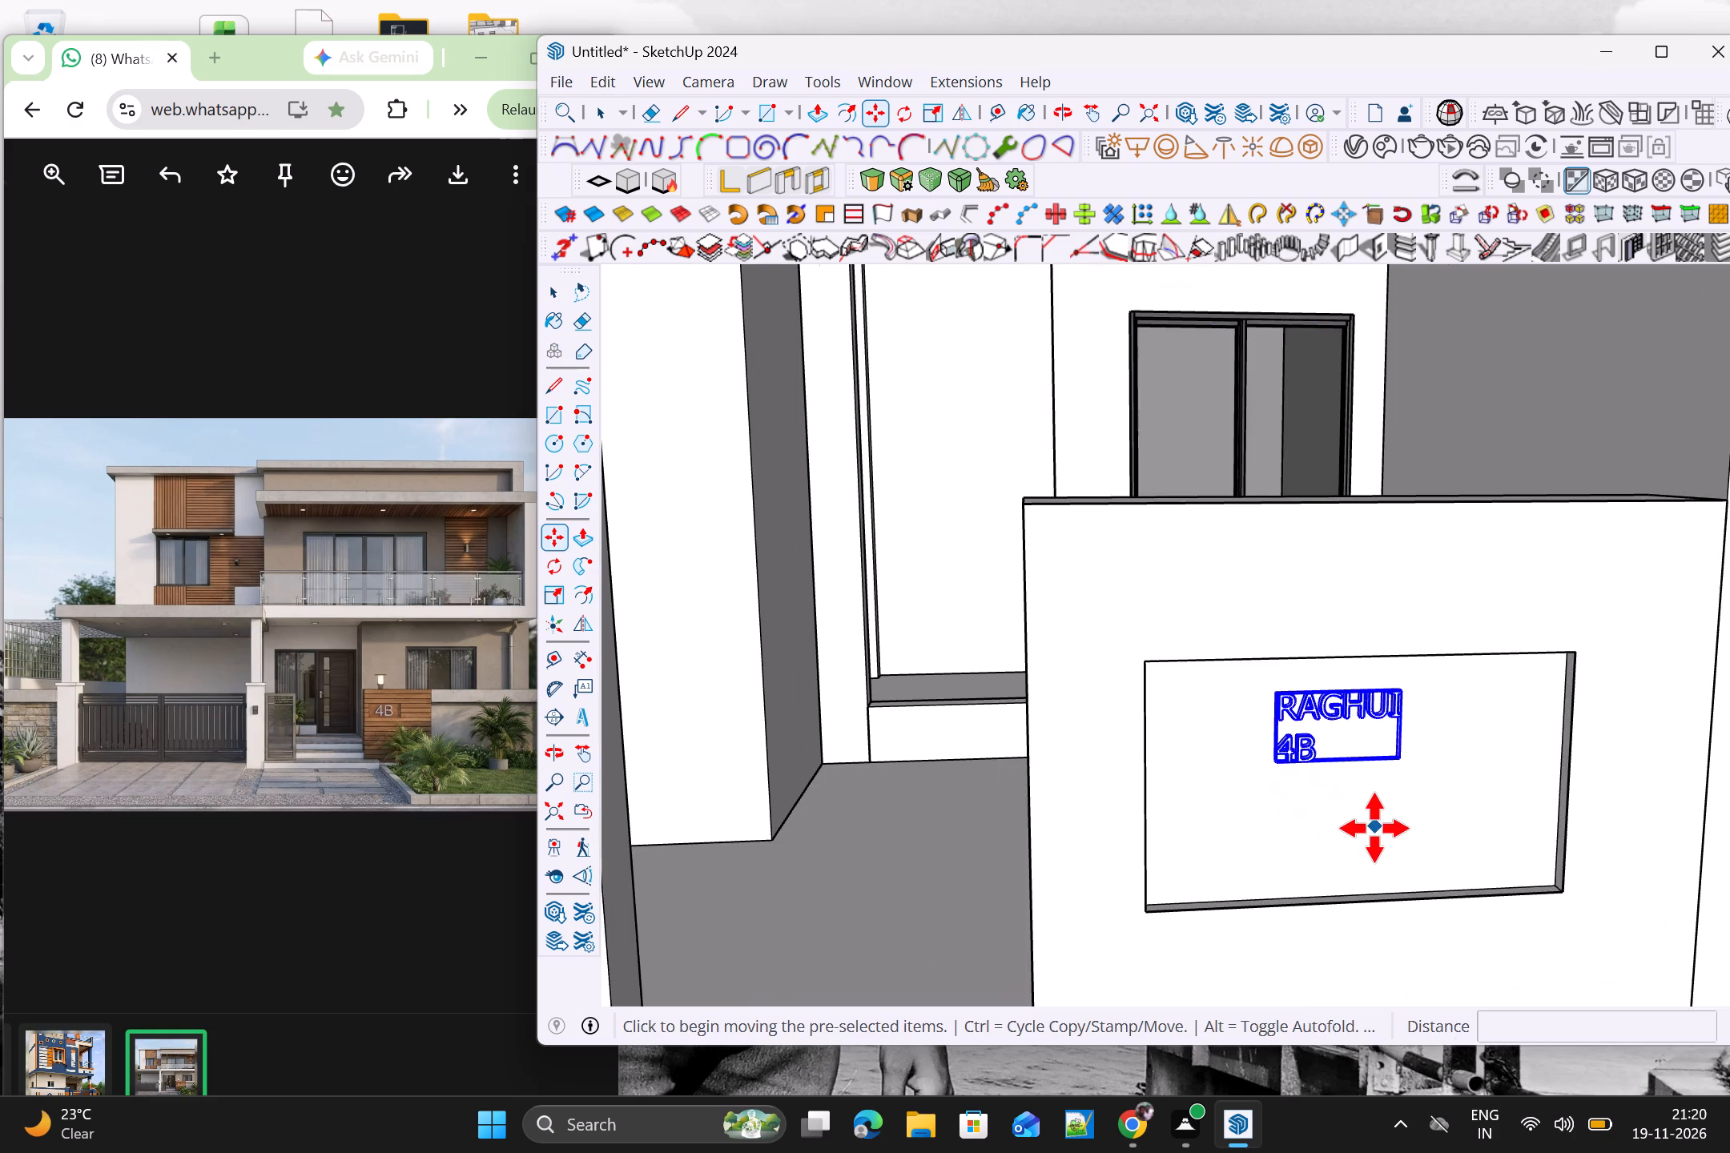
scroll(1374, 828, "up", 4)
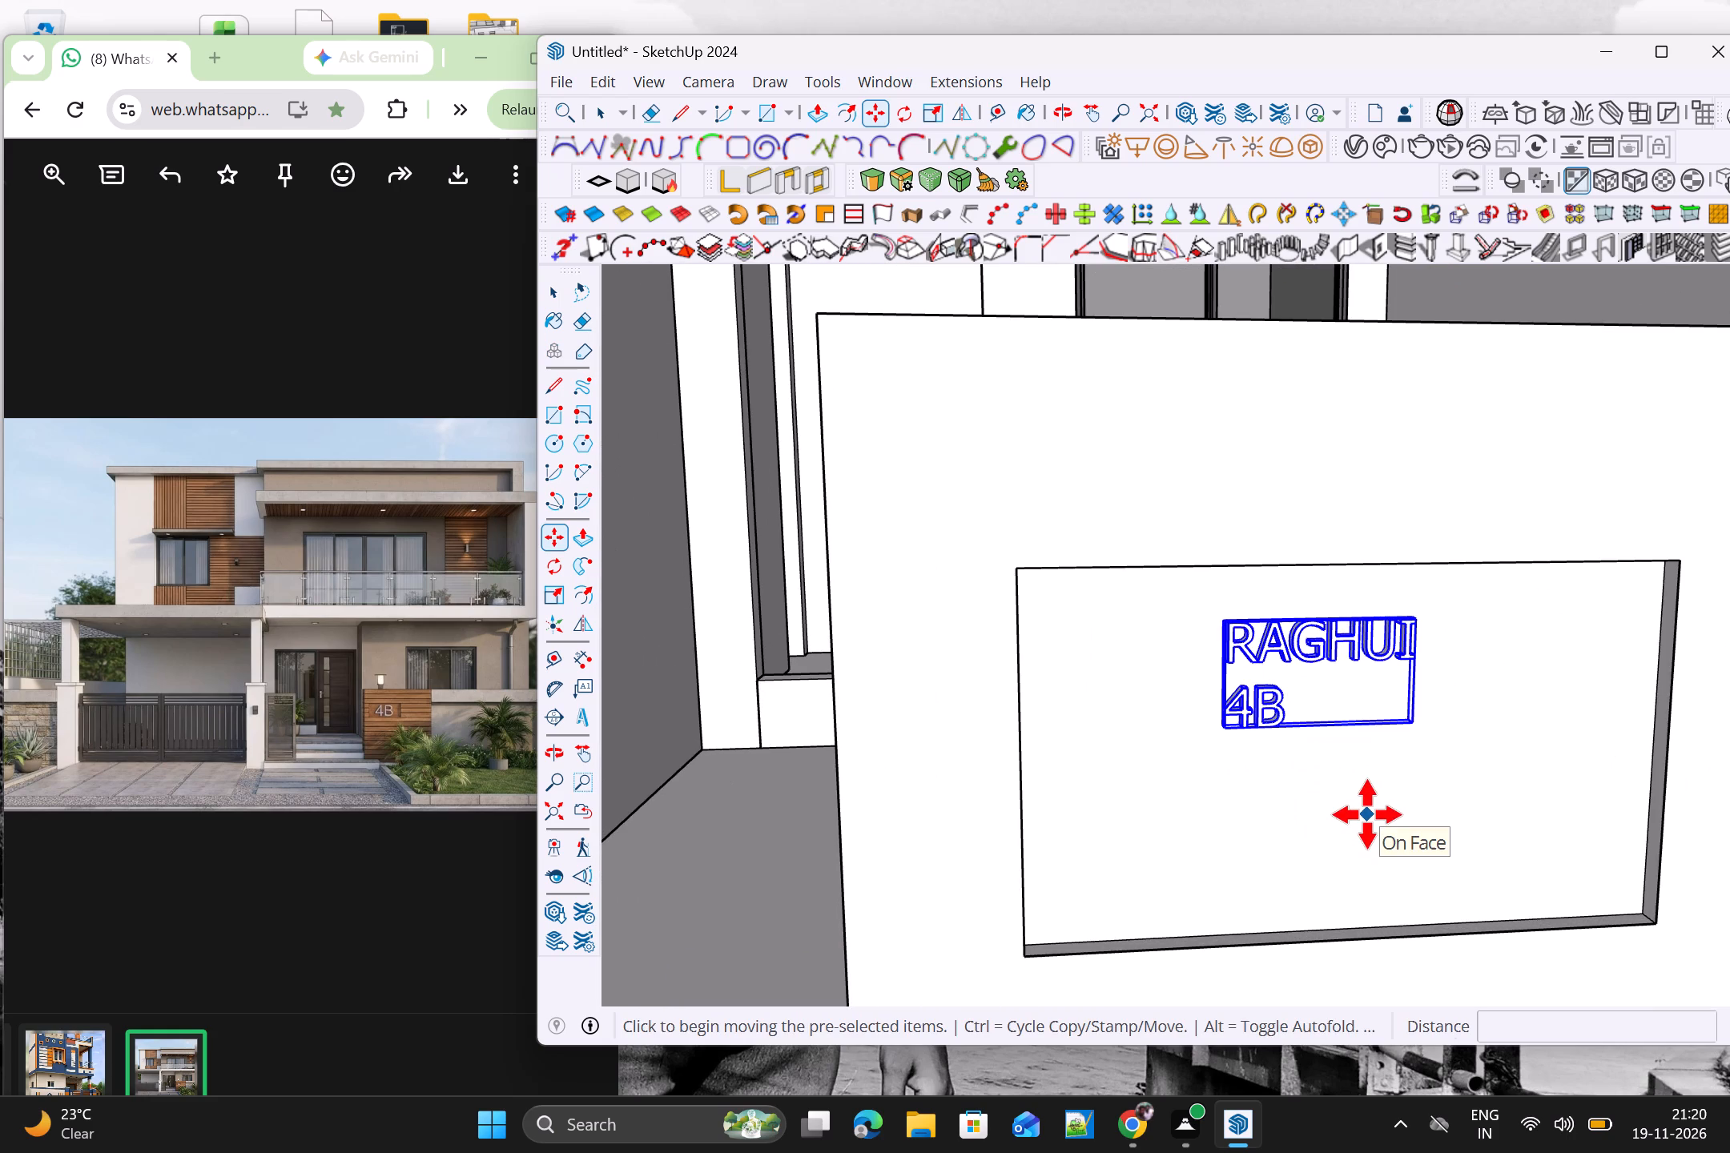
key("s")
scroll(1288, 721, "up", 3)
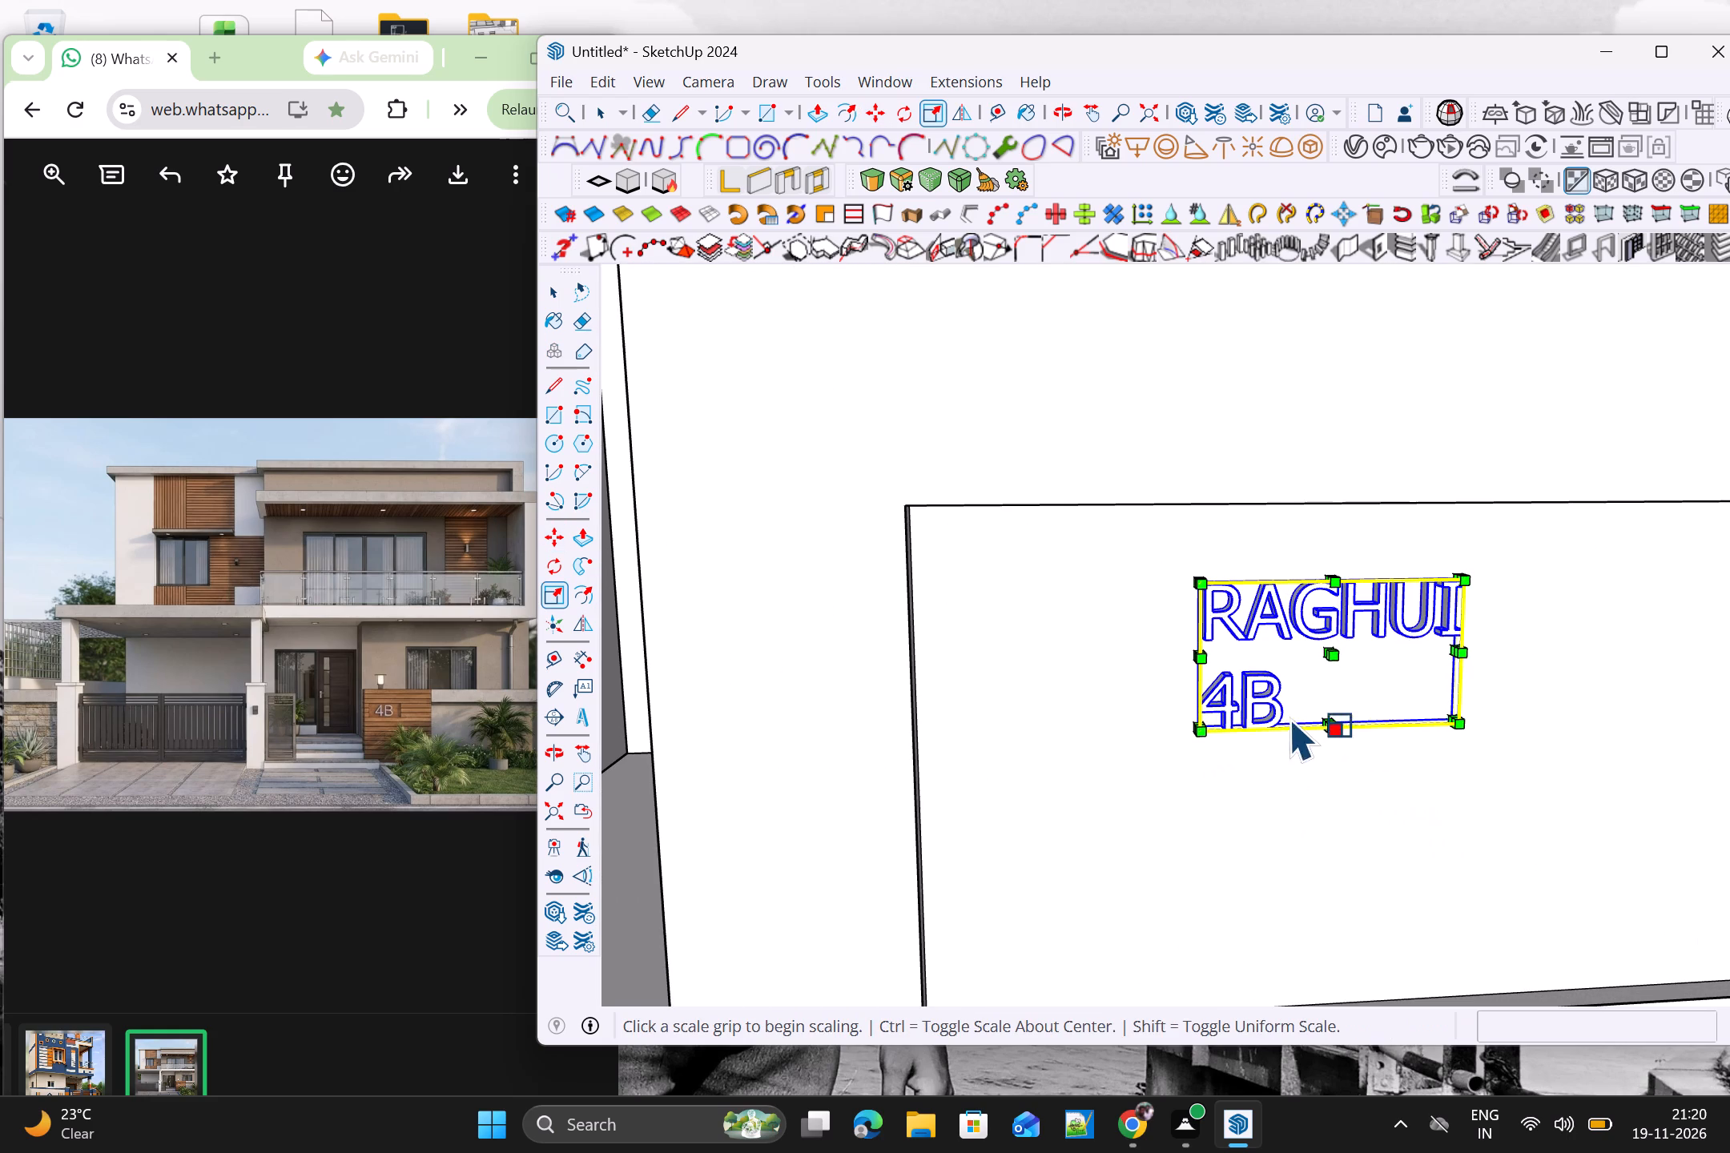
left_click_drag(1335, 737, 1344, 766)
left_click_drag(1334, 725, 1338, 778)
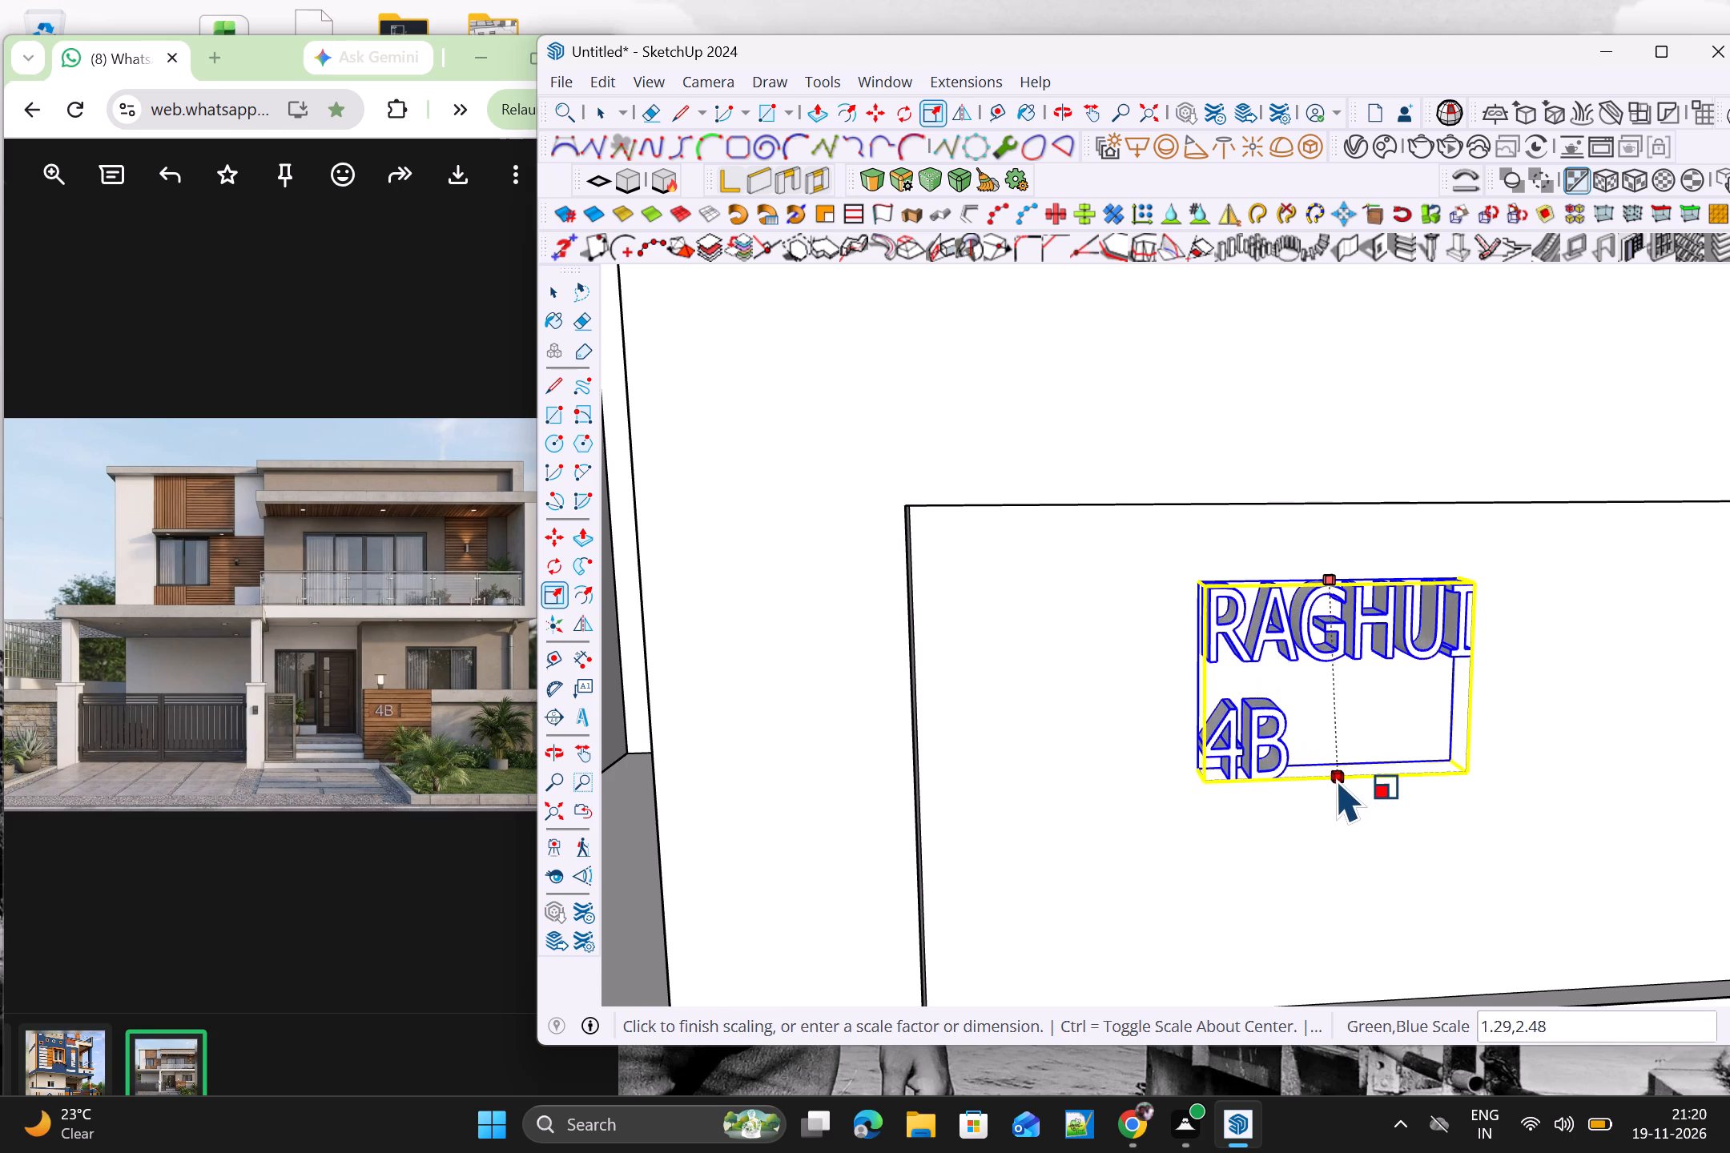
left_click_drag(1338, 778, 1335, 870)
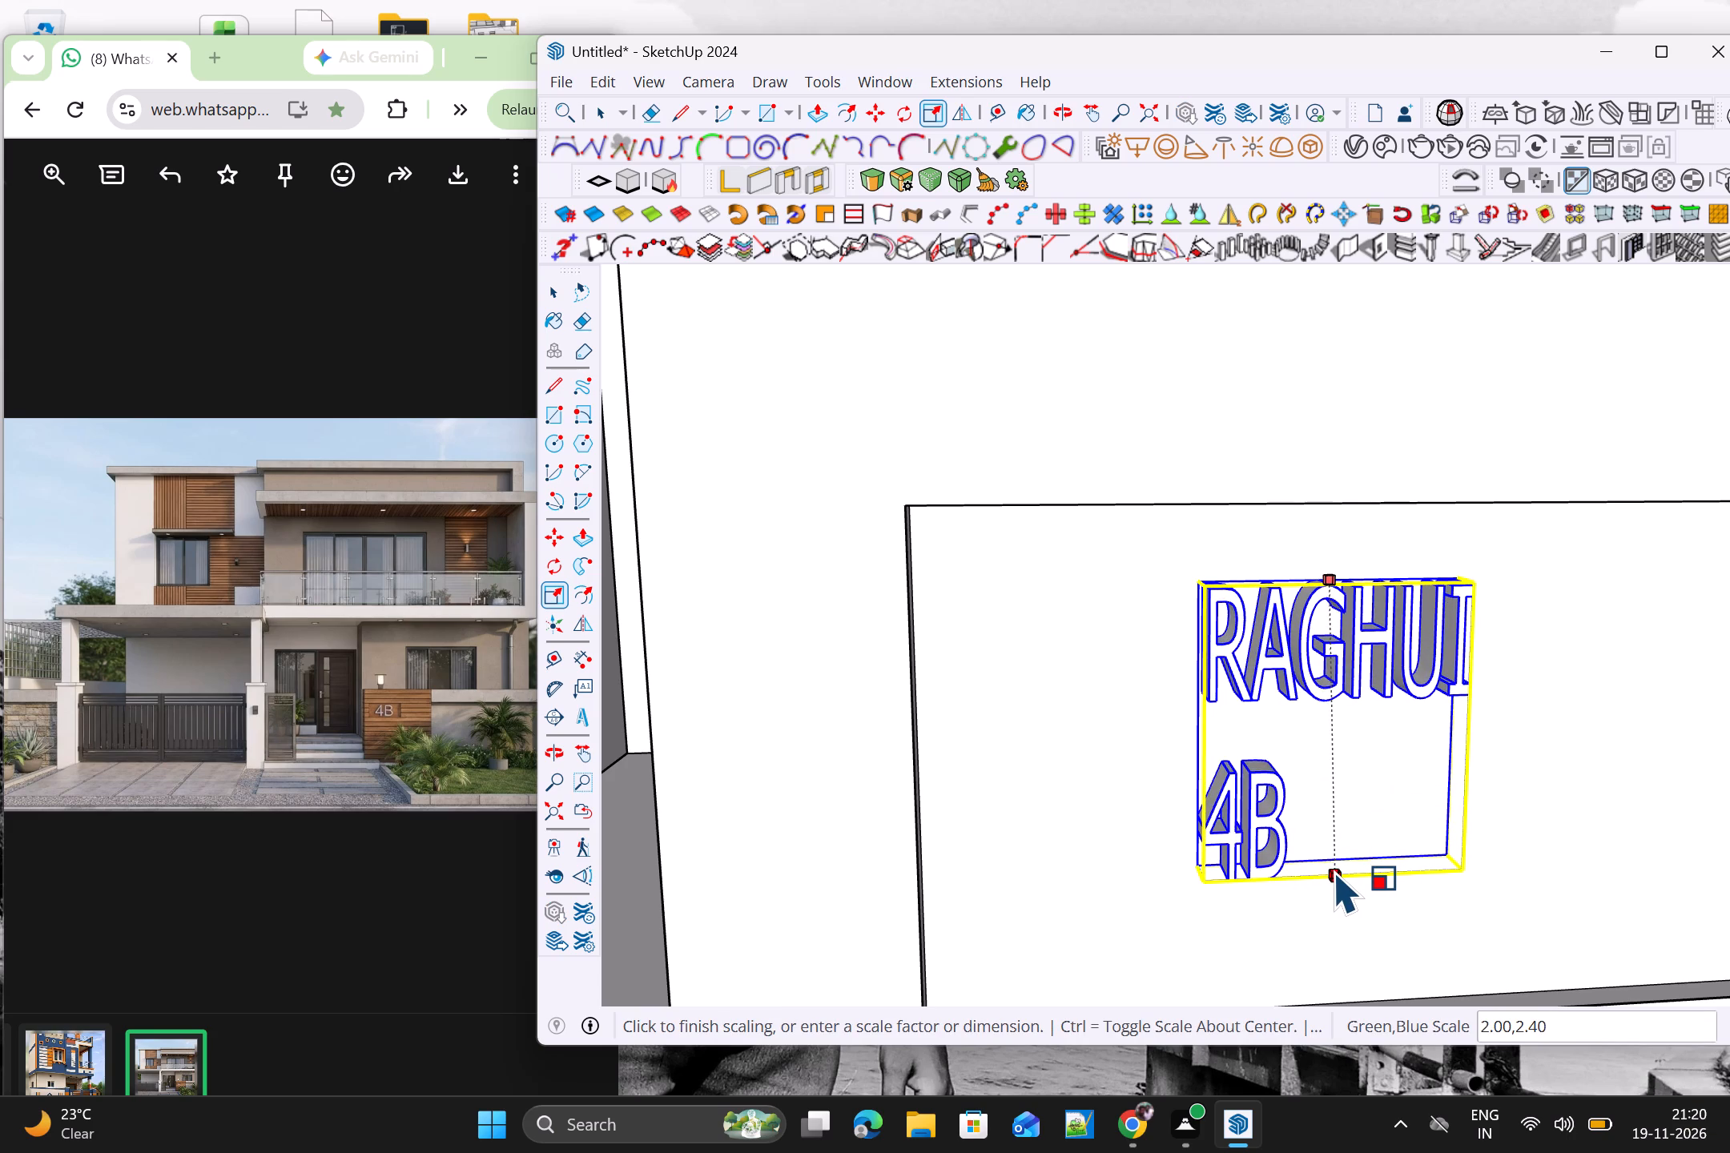
left_click_drag(1335, 870, 1335, 866)
Widen the sign text toward the R side with a red-axis scale of 1.70.
scroll(1335, 864, "up", 3)
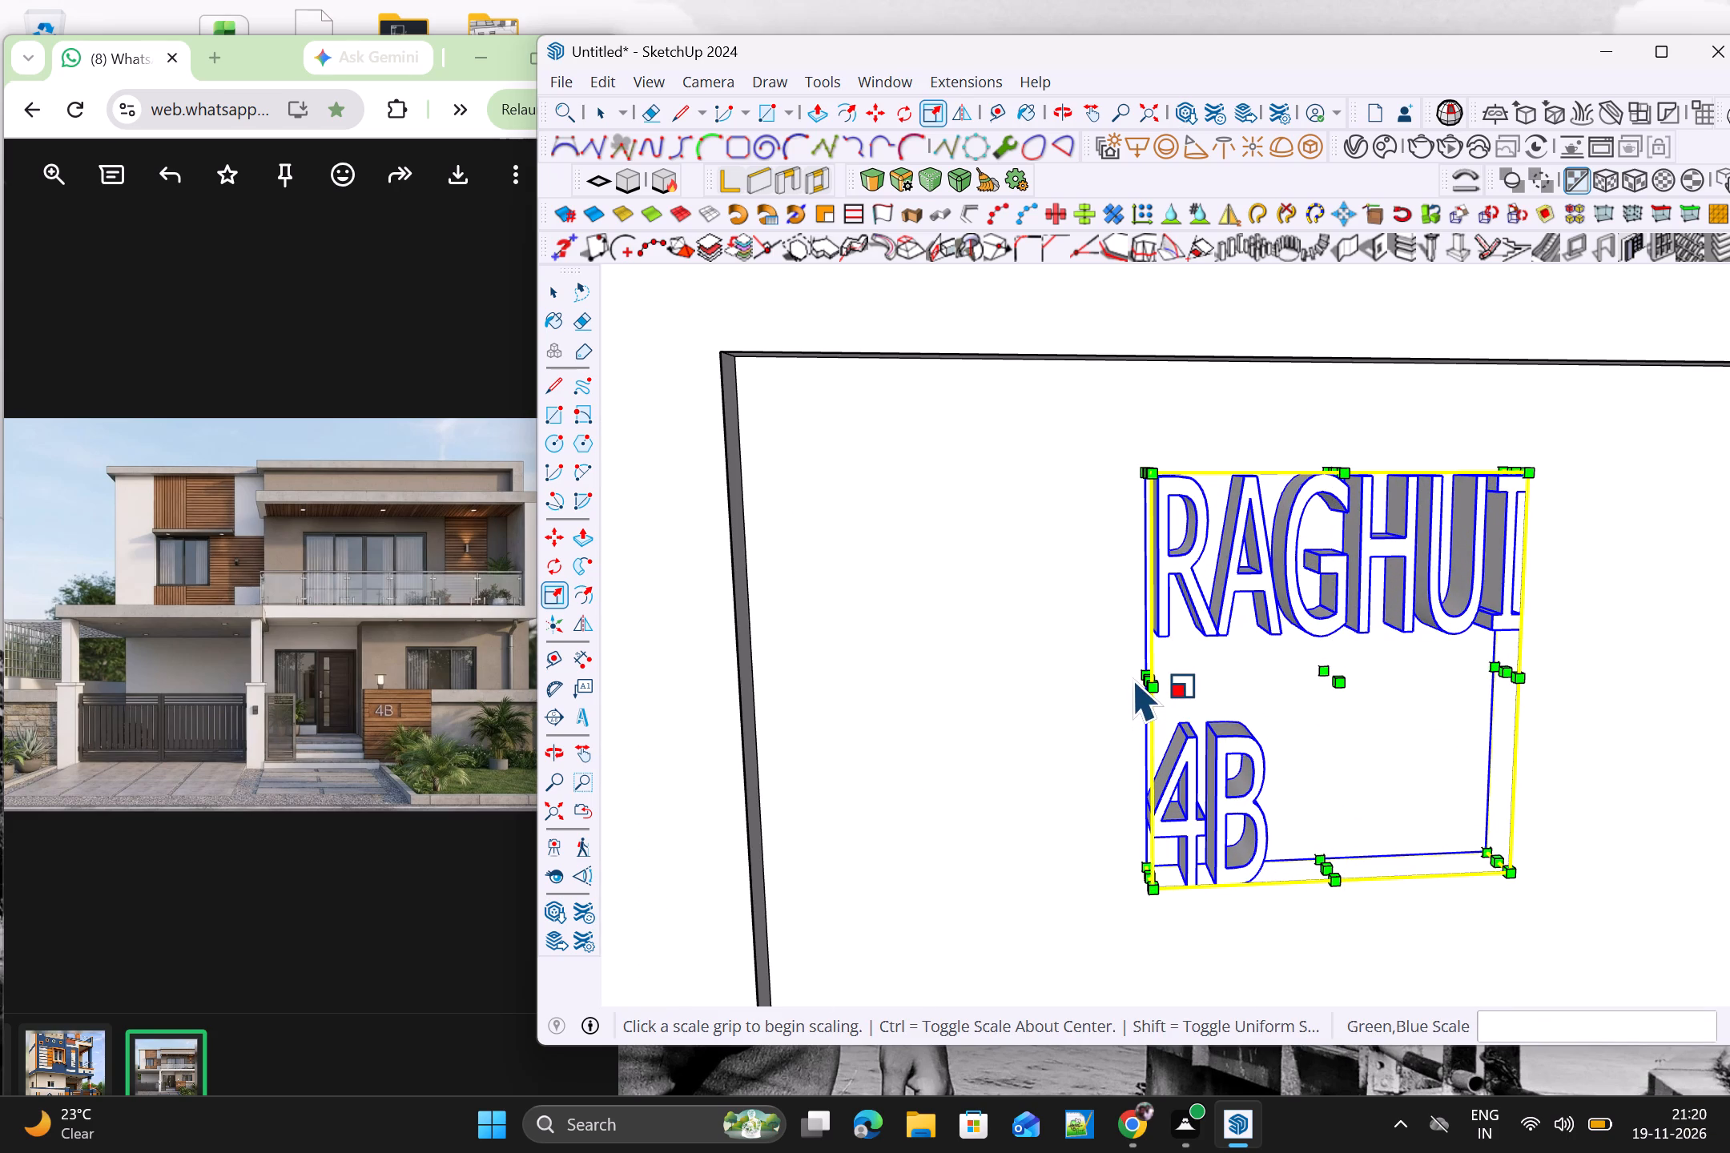
scroll(1134, 679, "up", 3)
left_click_drag(1153, 681, 916, 685)
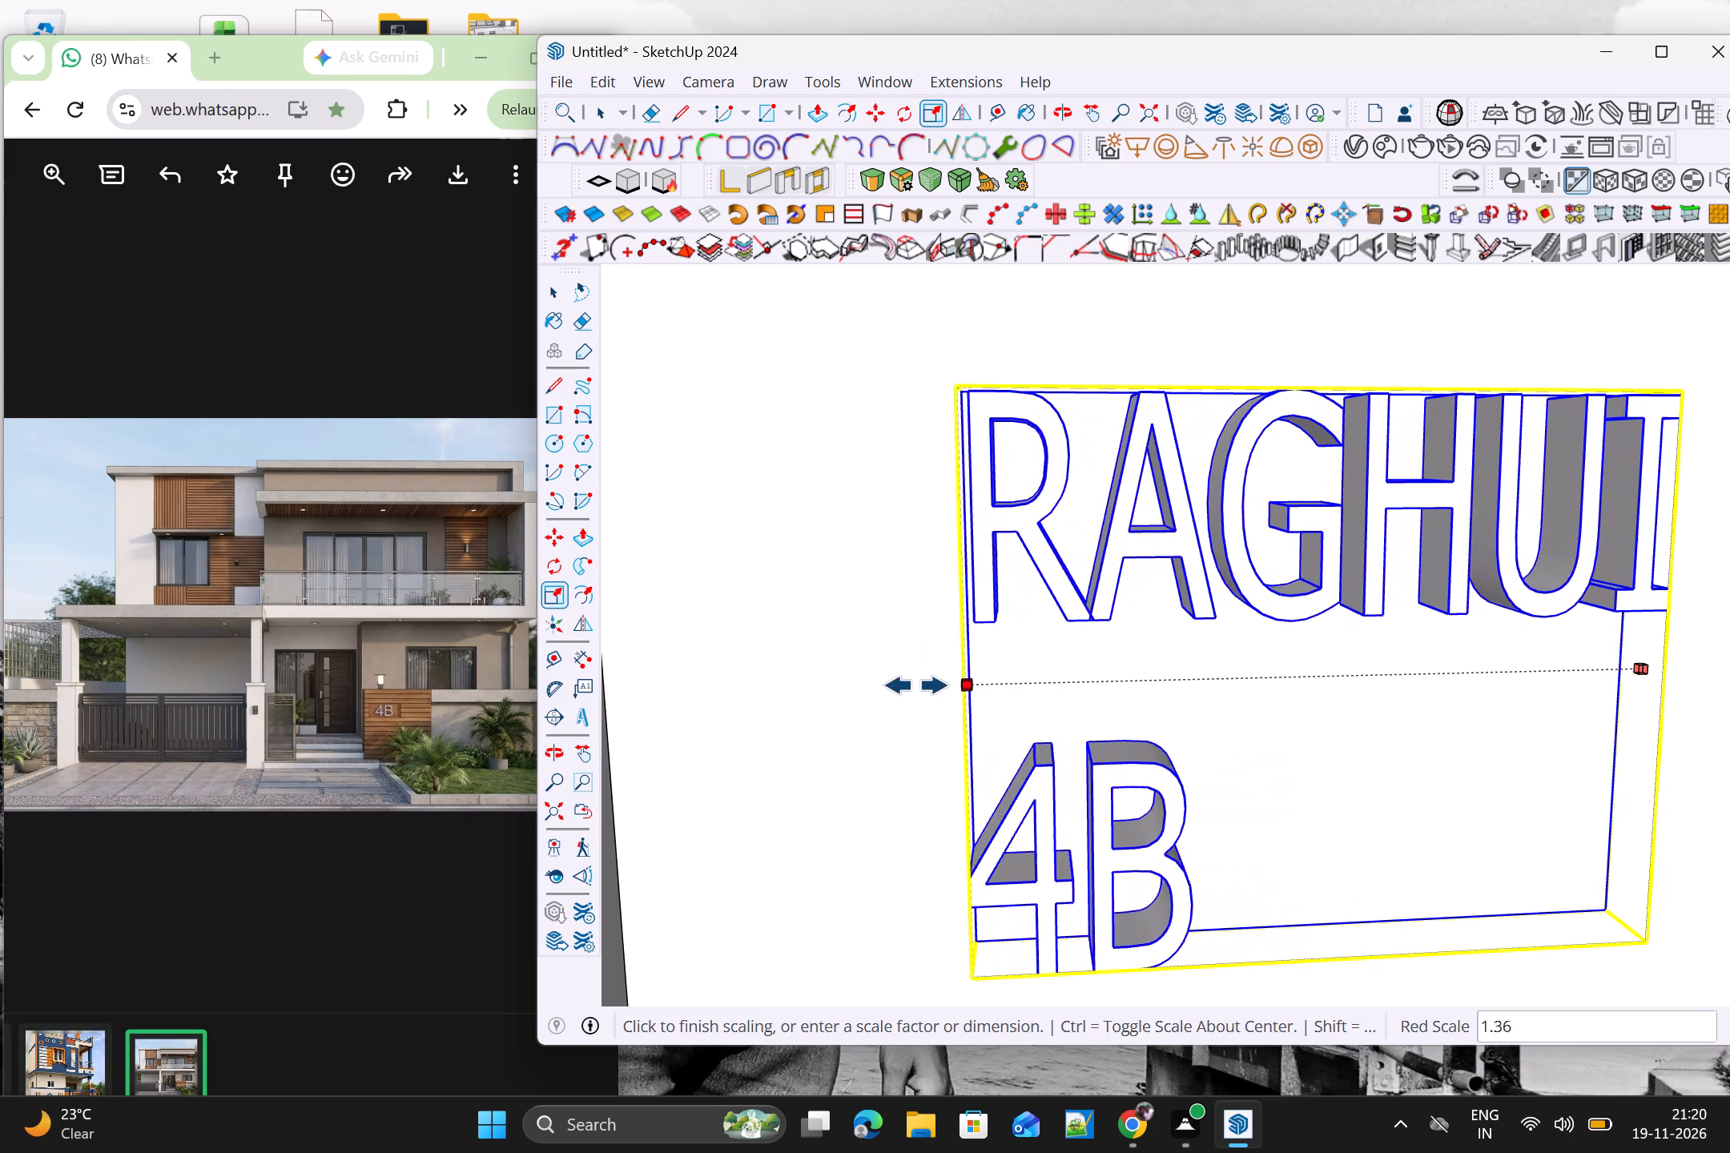
left_click_drag(916, 685, 780, 693)
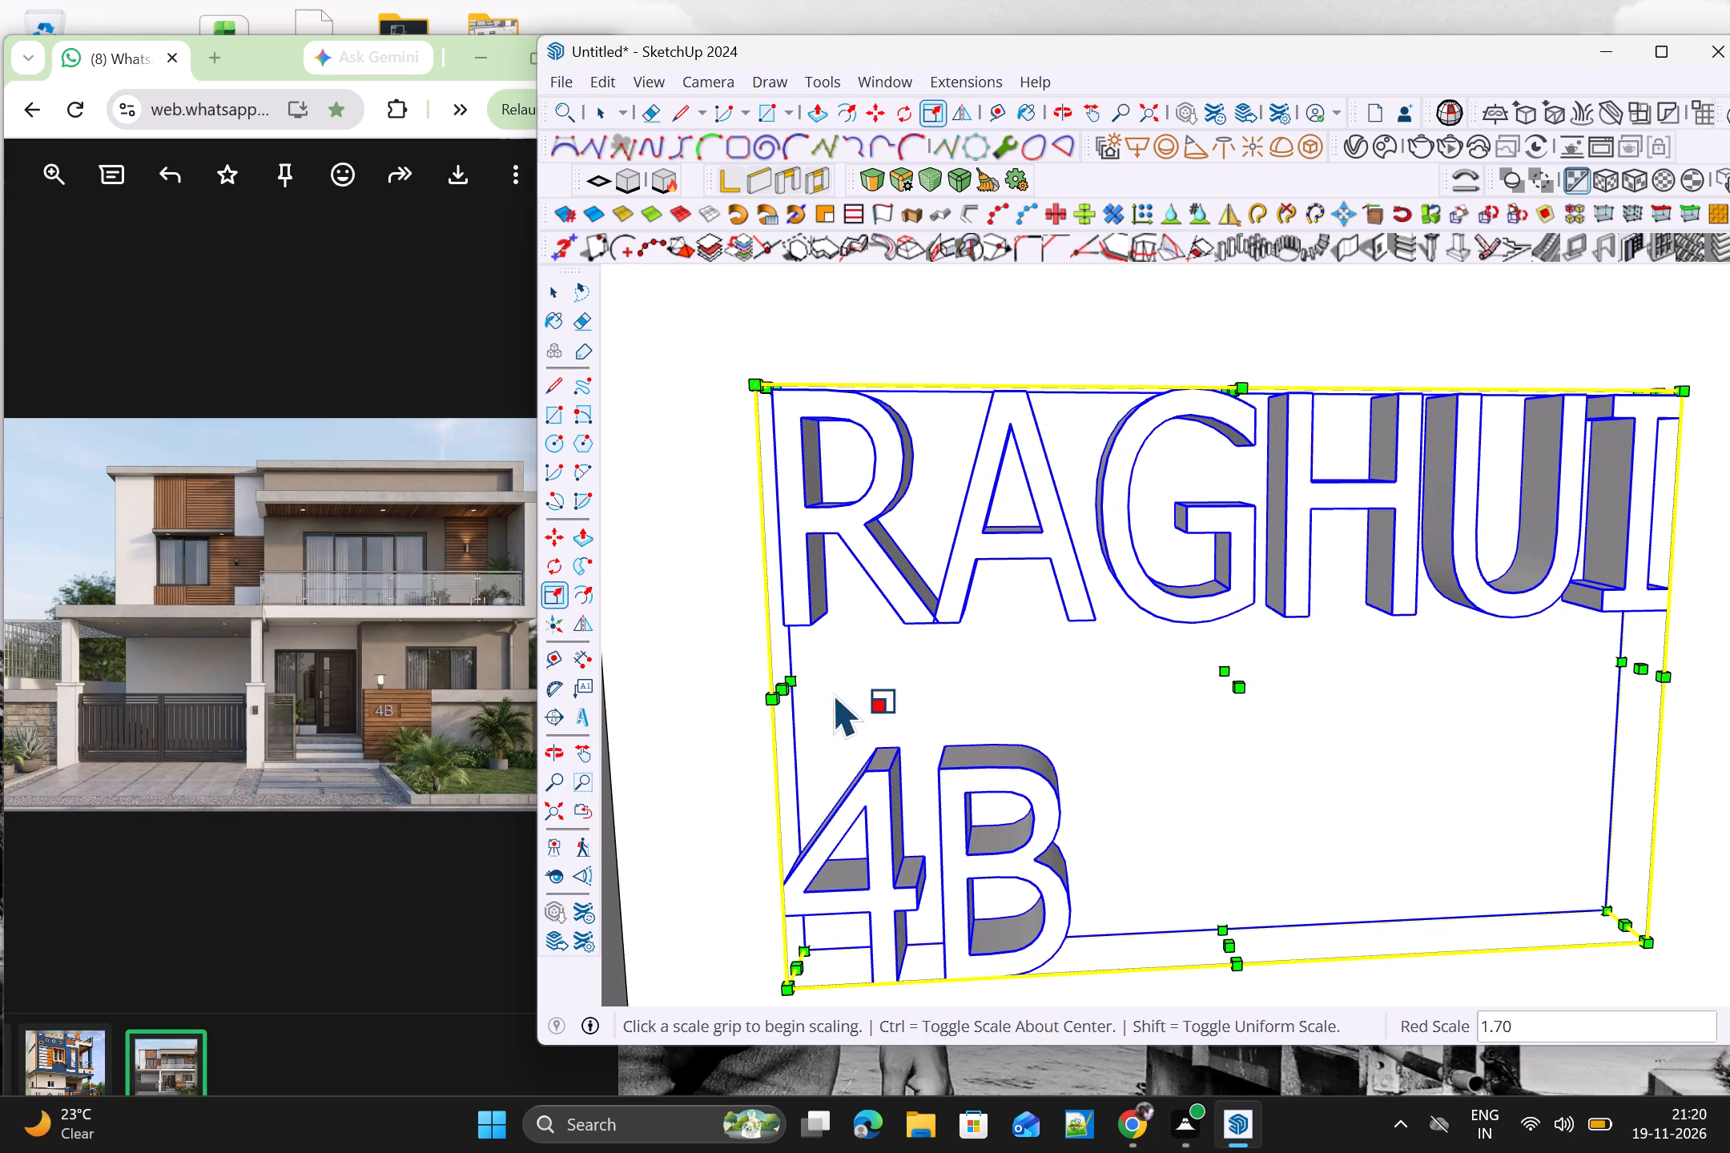
Scale the sign text's thickness down to a factor of 0.29, keeping the width factor at 1.00.
scroll(852, 693, "down", 3)
middle_click_drag(1160, 740, 914, 739)
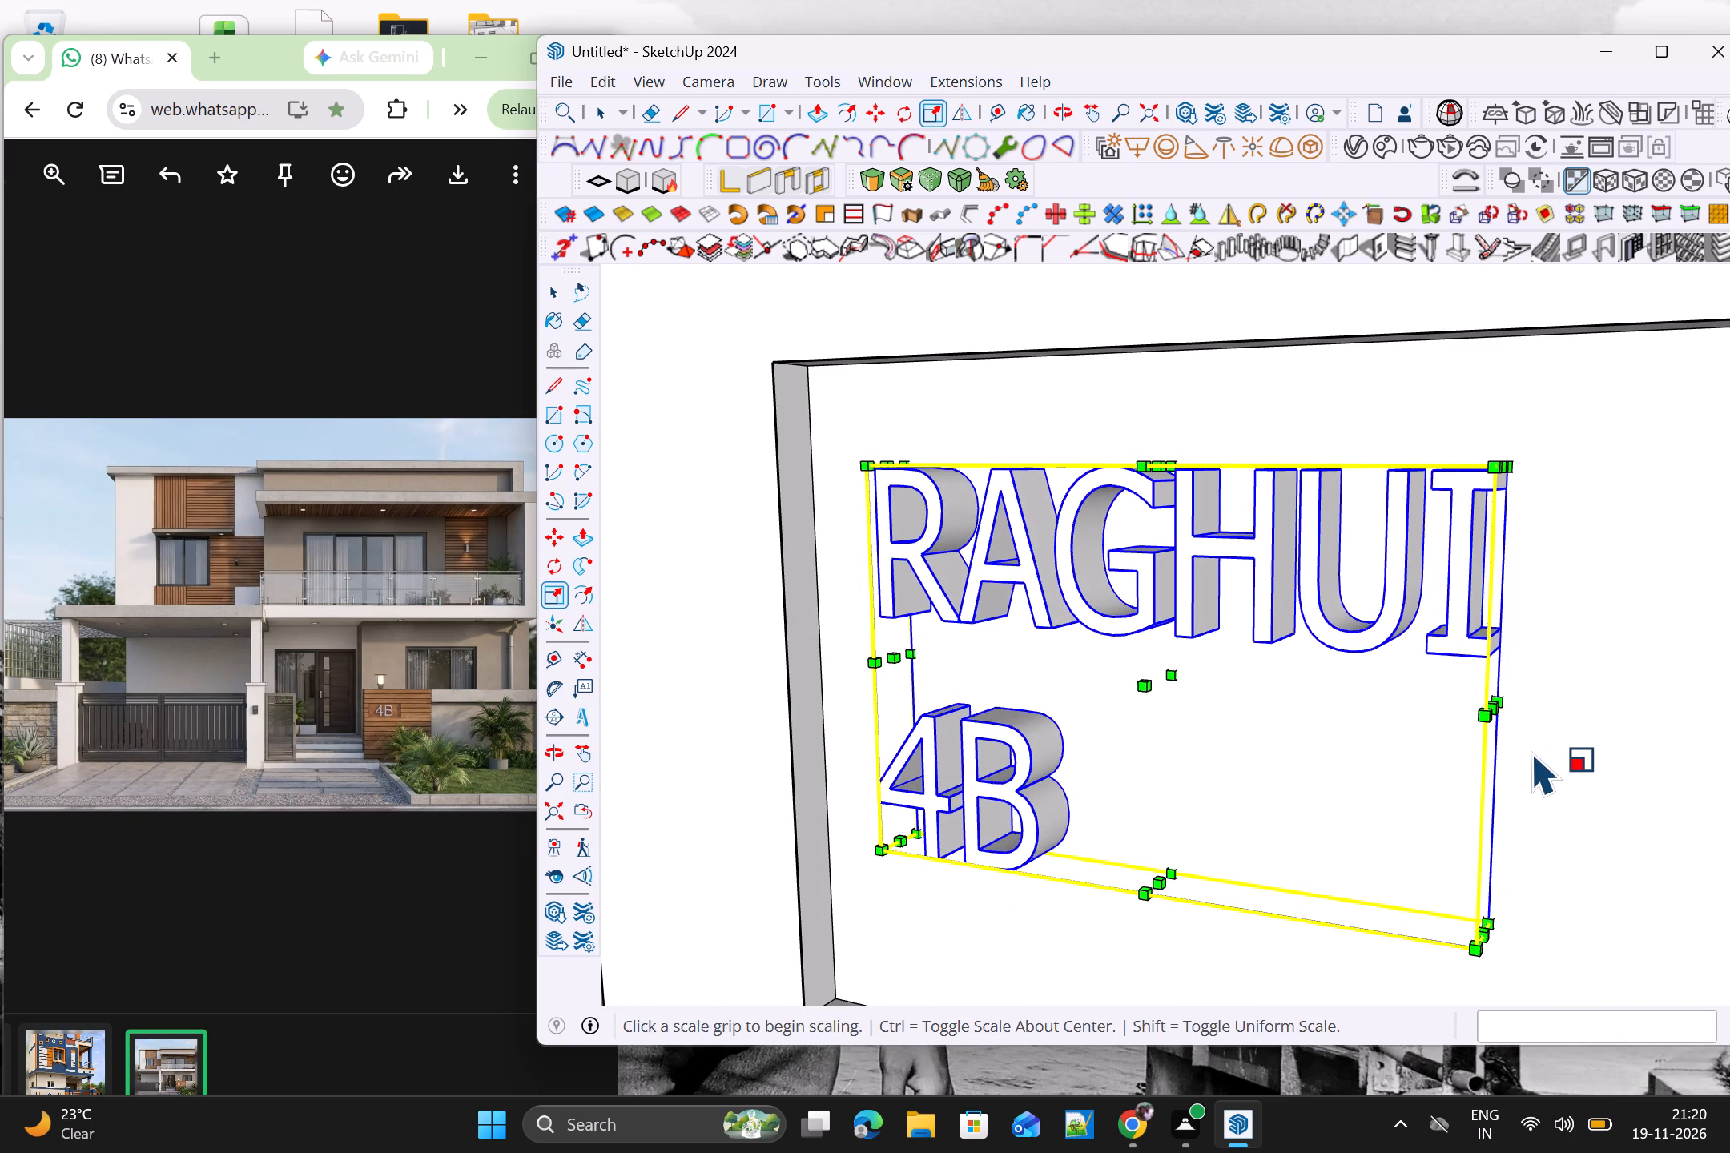
scroll(1533, 751, "down", 2)
middle_click_drag(1519, 753, 1176, 715, "shift")
scroll(1179, 700, "down", 8)
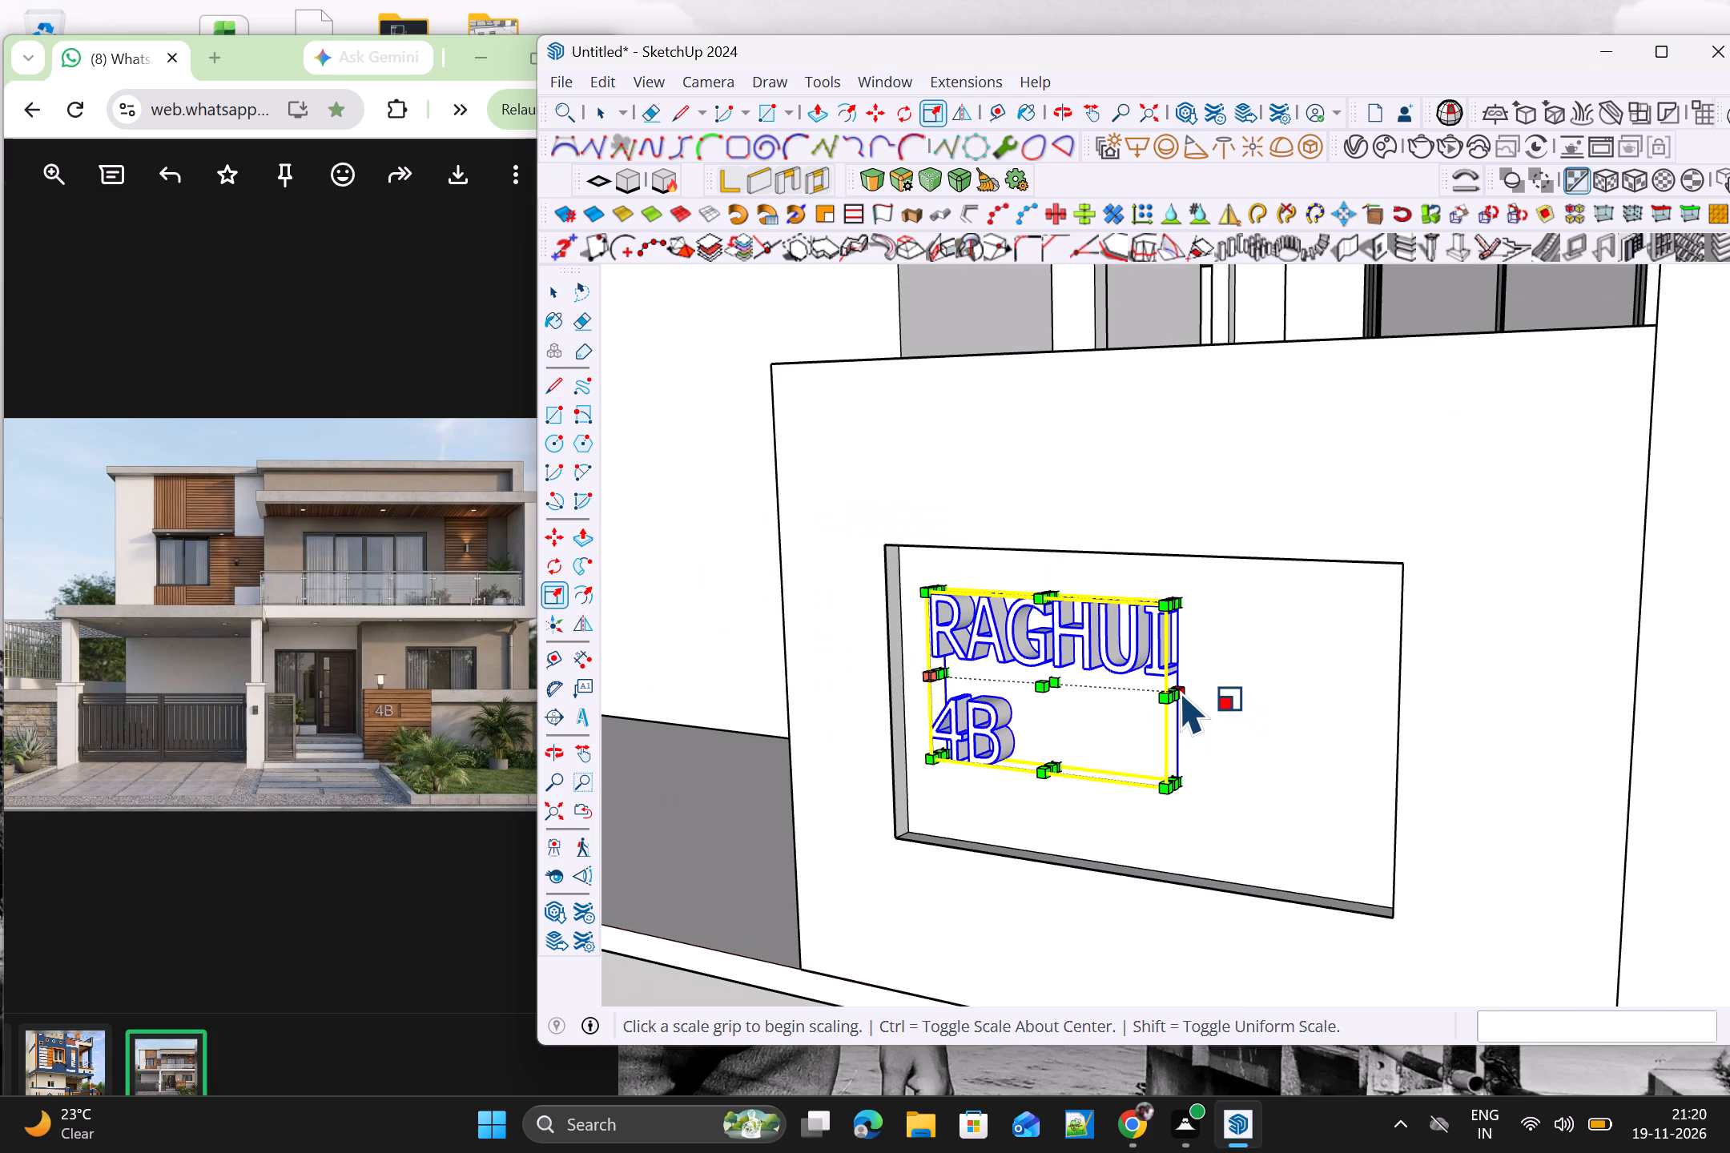
left_click_drag(1172, 693, 1188, 696)
left_click(1287, 695)
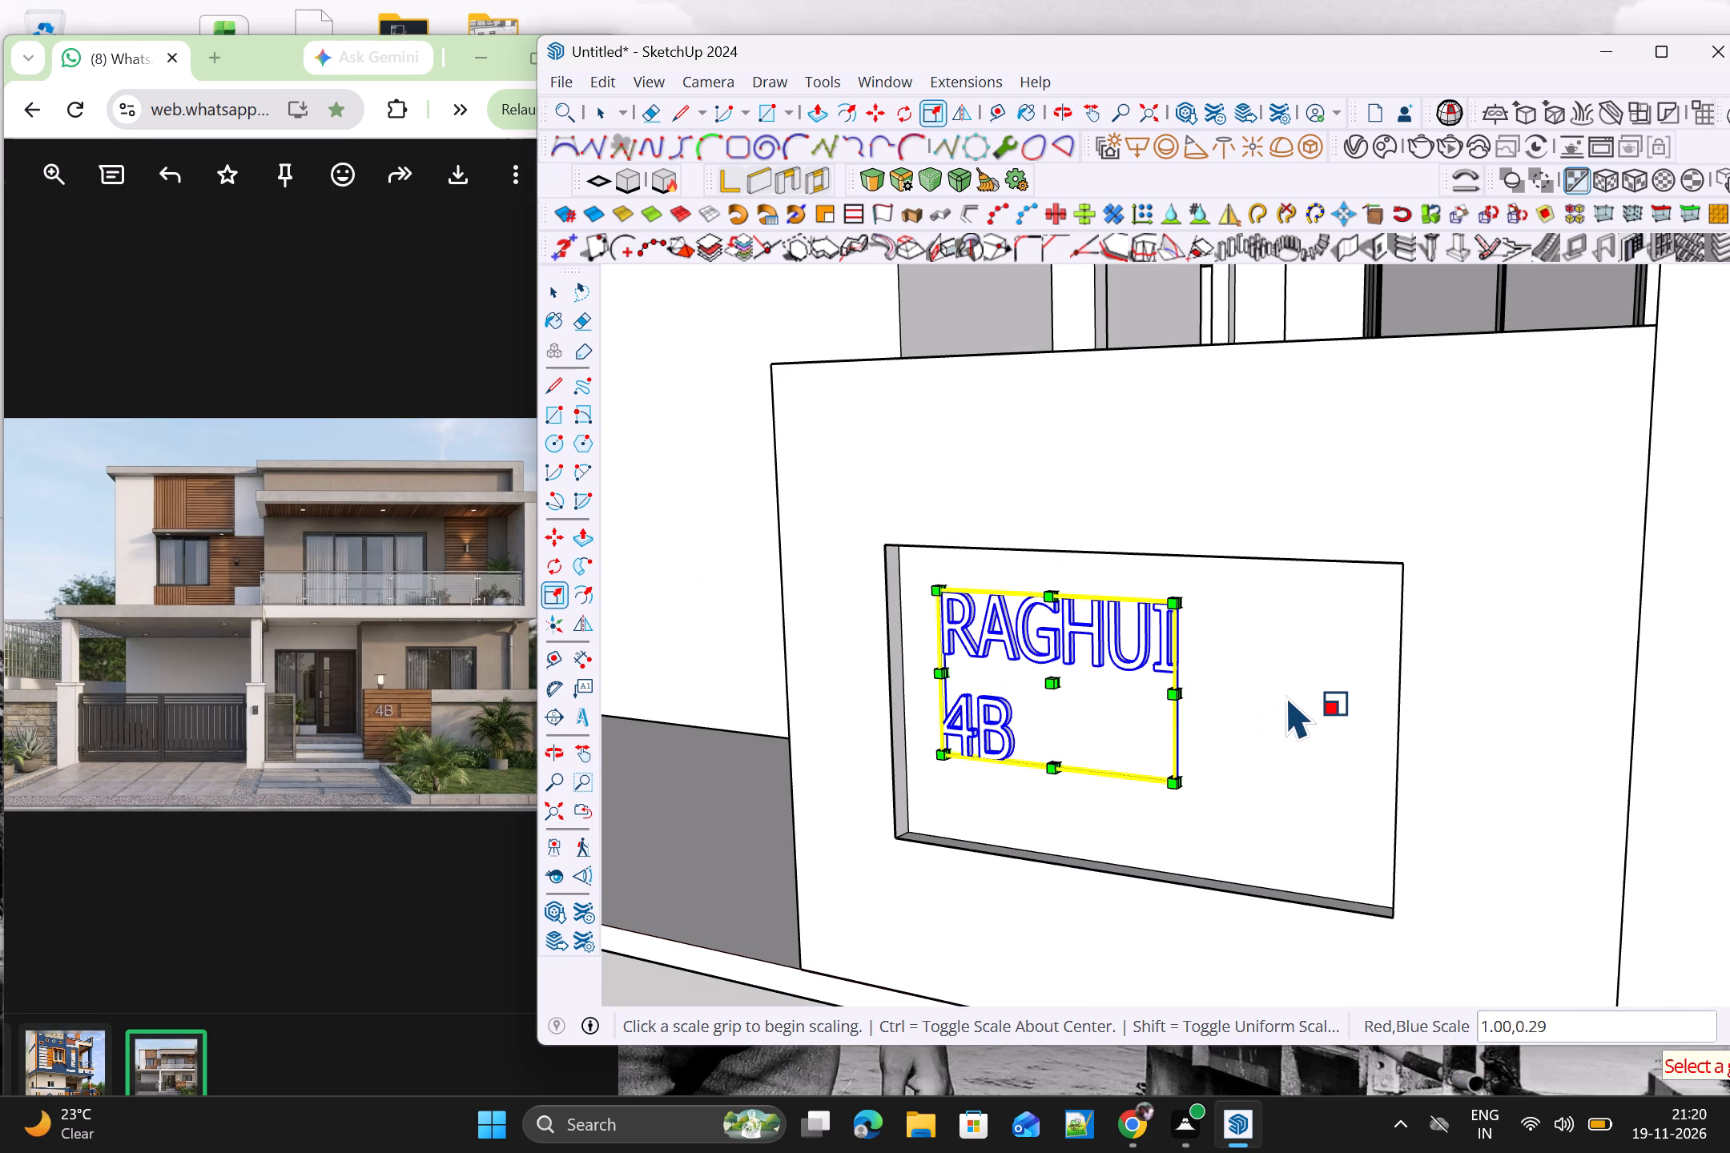
Stretch the sign text across the recess from its far side grip, scaling width by 1.76 and depth by 2.86.
scroll(1198, 685, "up", 3)
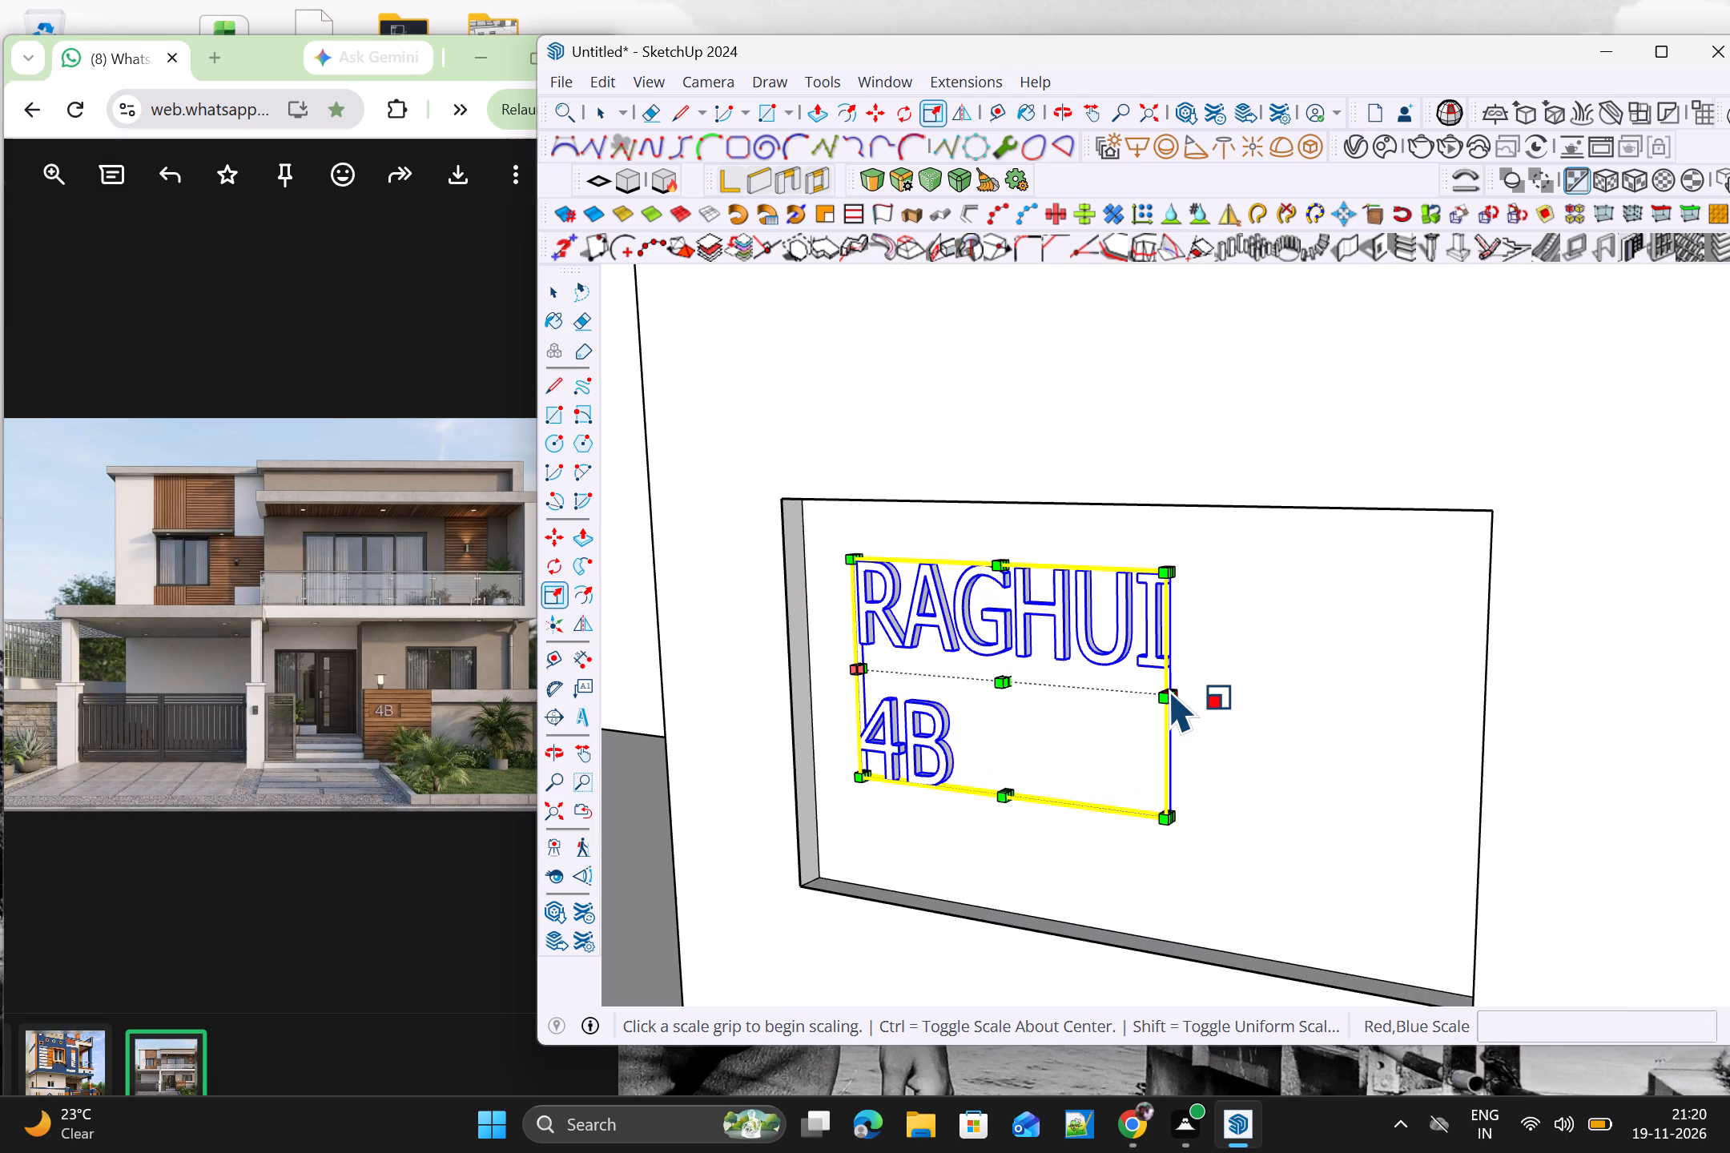
left_click_drag(1172, 696, 1211, 693)
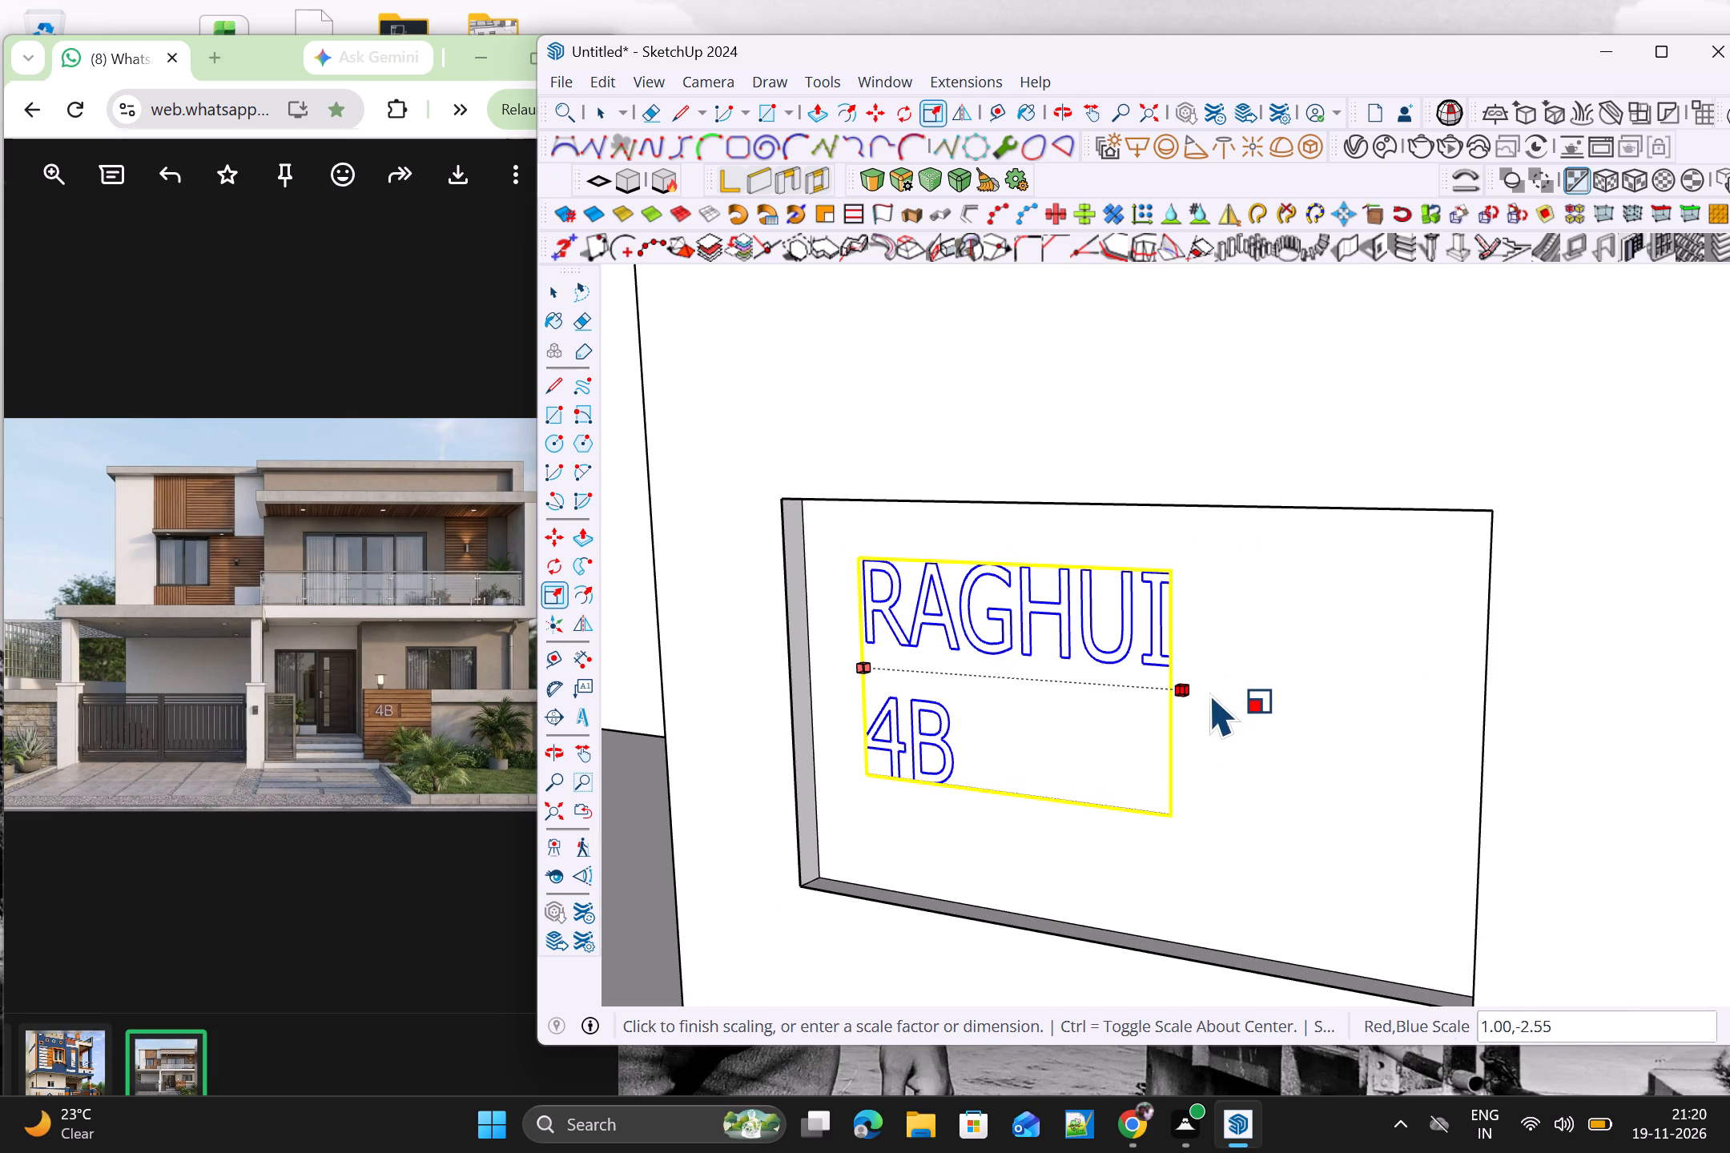
left_click_drag(1211, 693, 1250, 713)
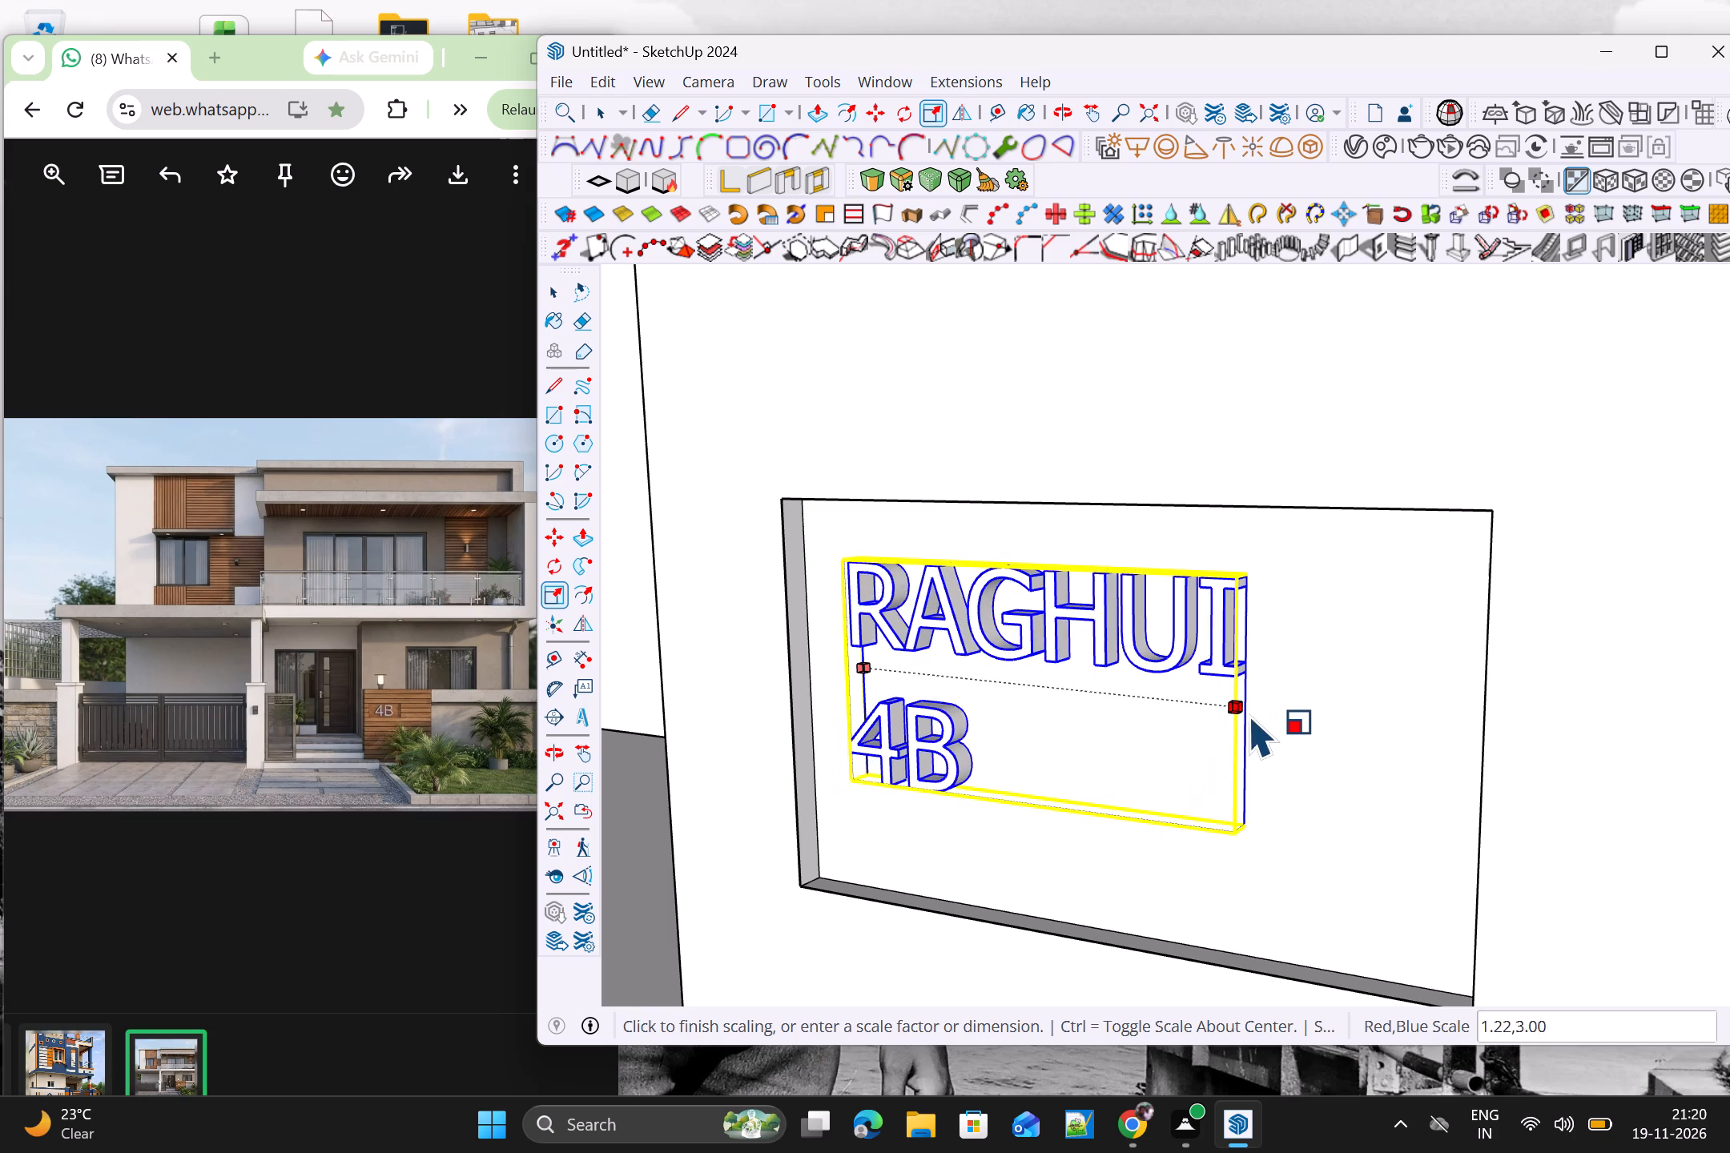
left_click_drag(1250, 713, 1409, 729)
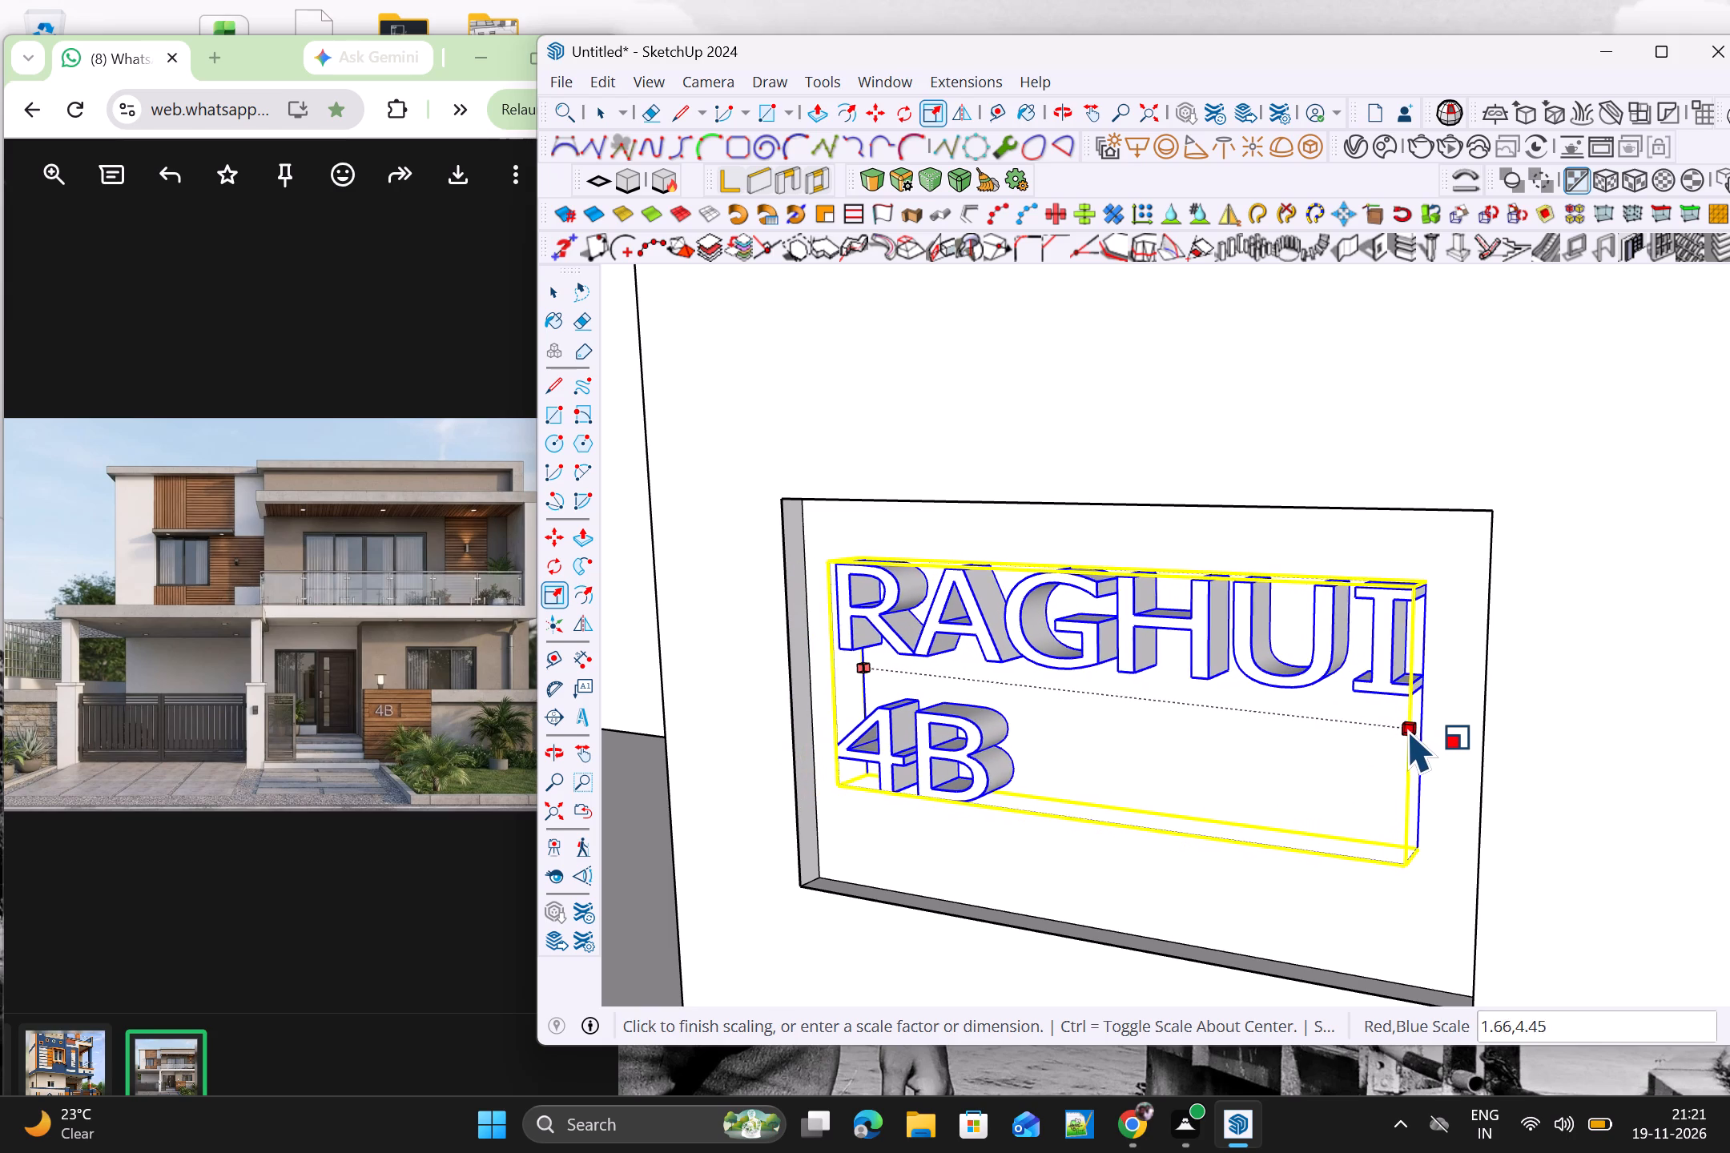
left_click_drag(1409, 729, 1427, 728)
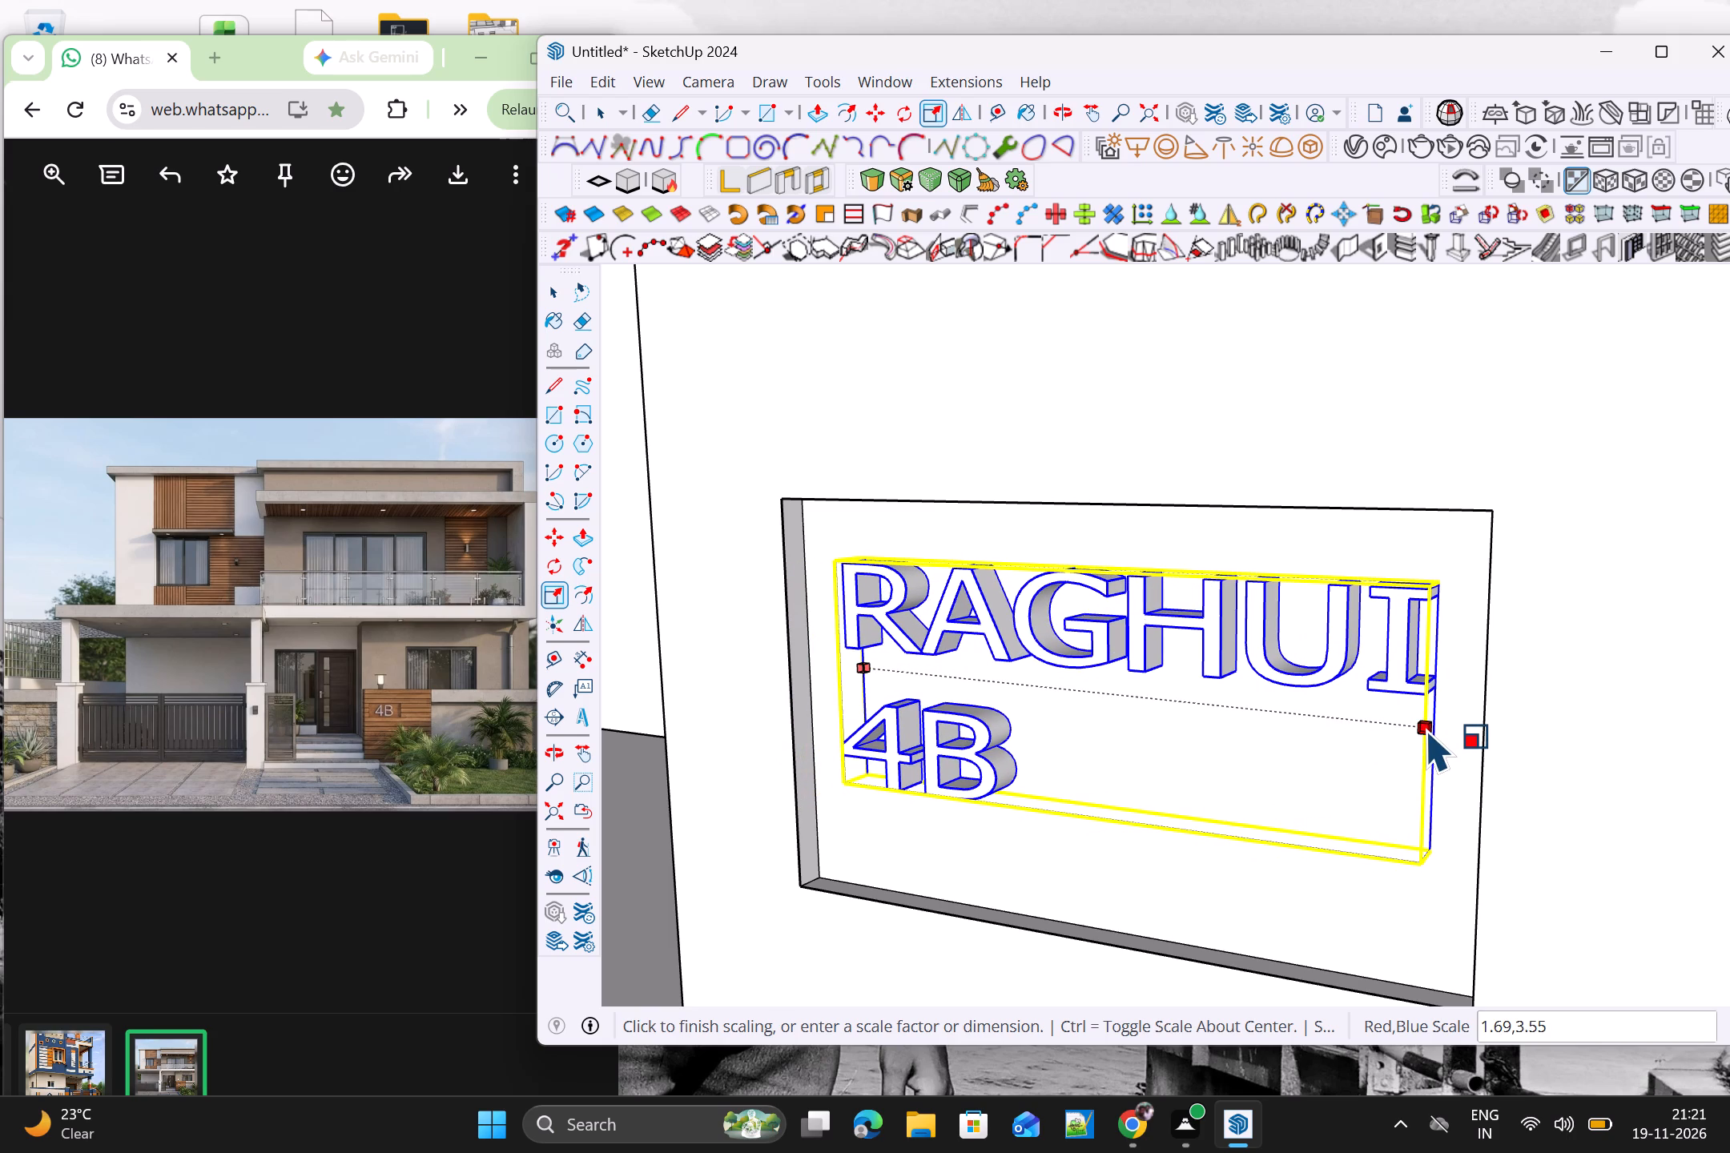
left_click_drag(1427, 728, 1444, 729)
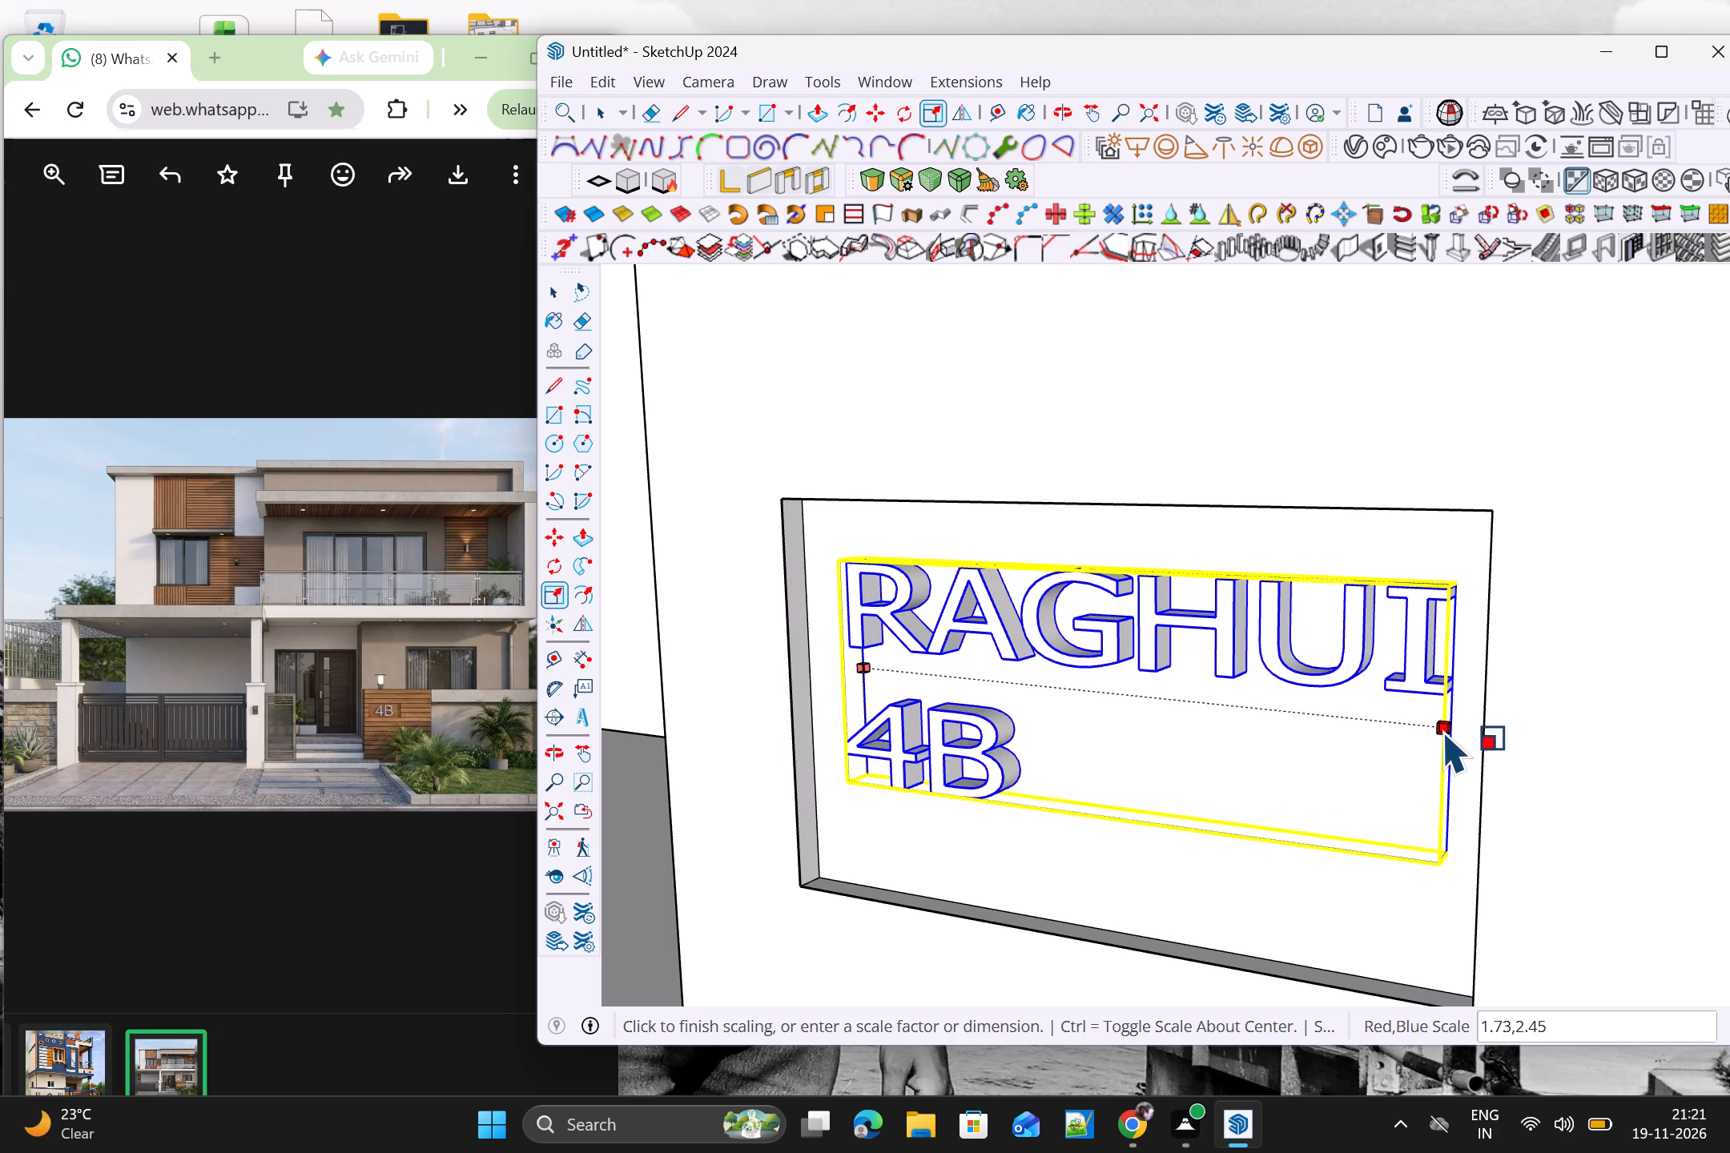
left_click_drag(1444, 729, 1457, 729)
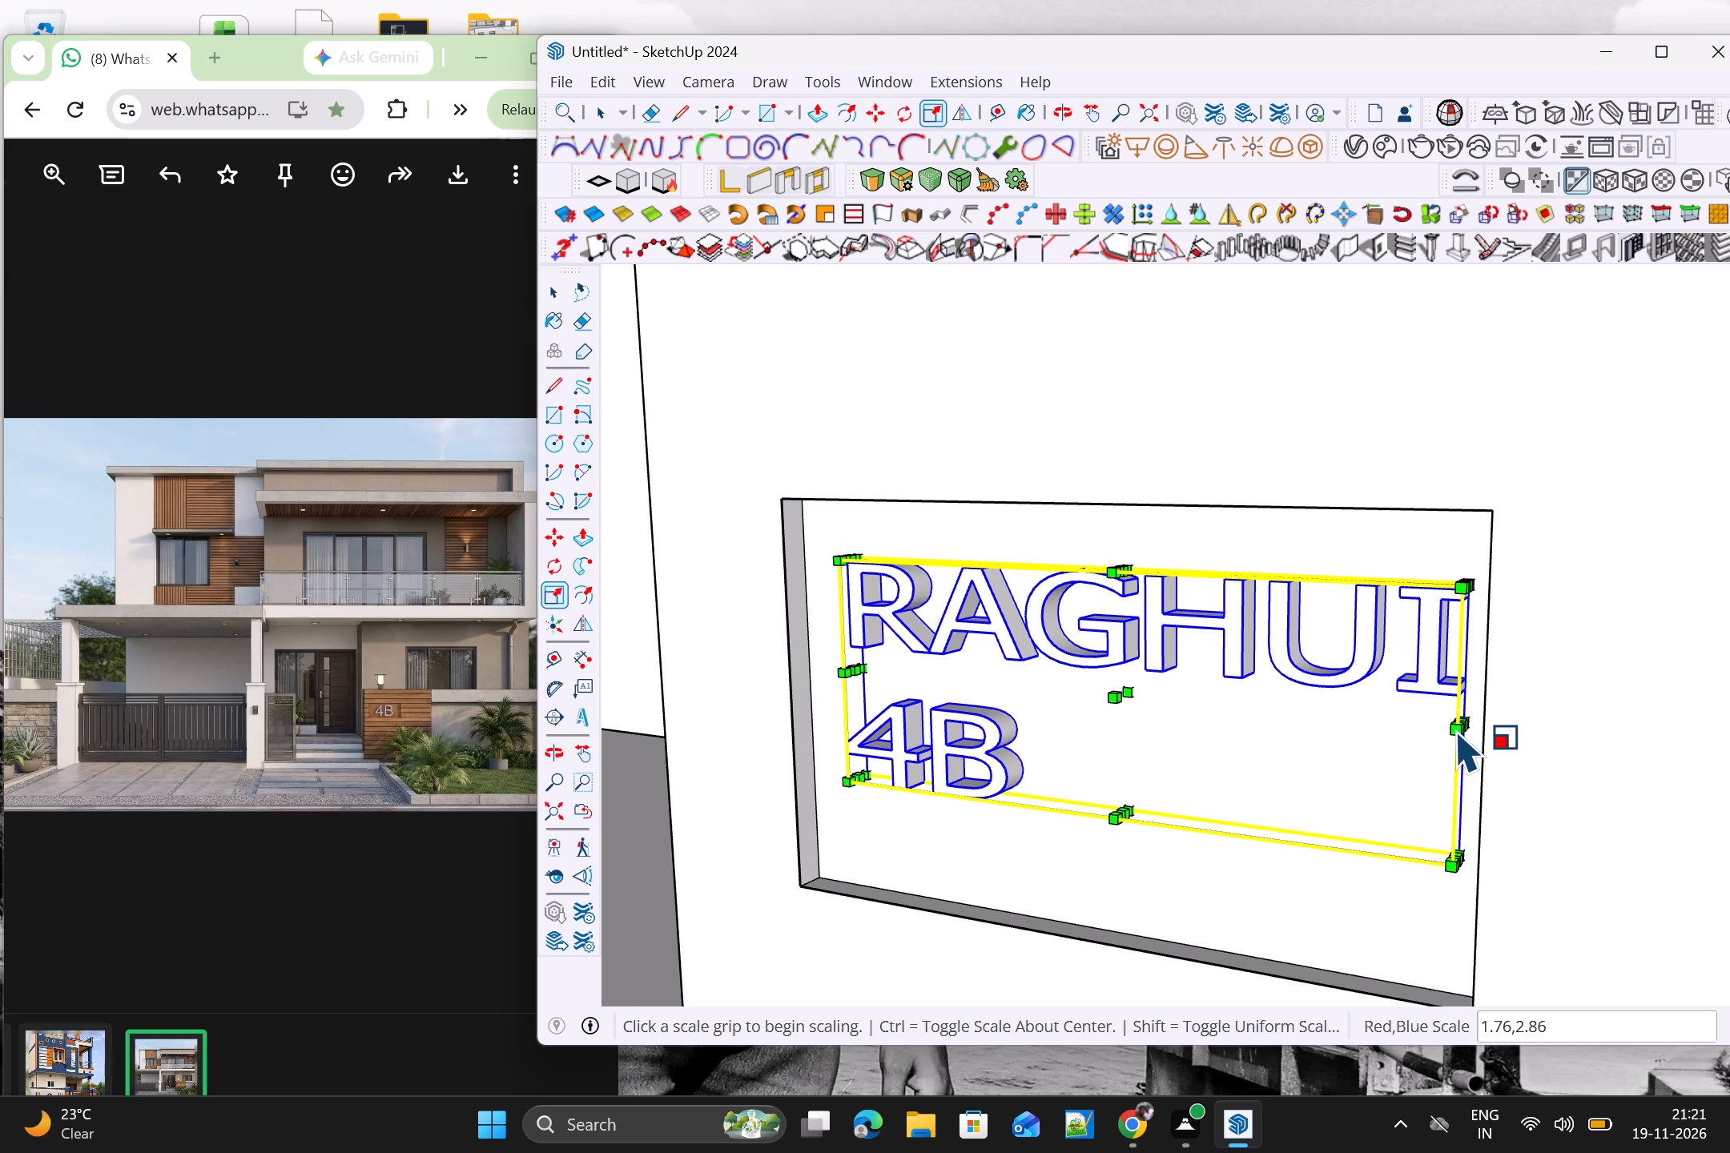
Increase the sign text's height by a factor of about 1.1 from its lower middle grip.
scroll(1406, 766, "down", 6)
middle_click_drag(1342, 836, 1470, 781)
scroll(1459, 796, "up", 1)
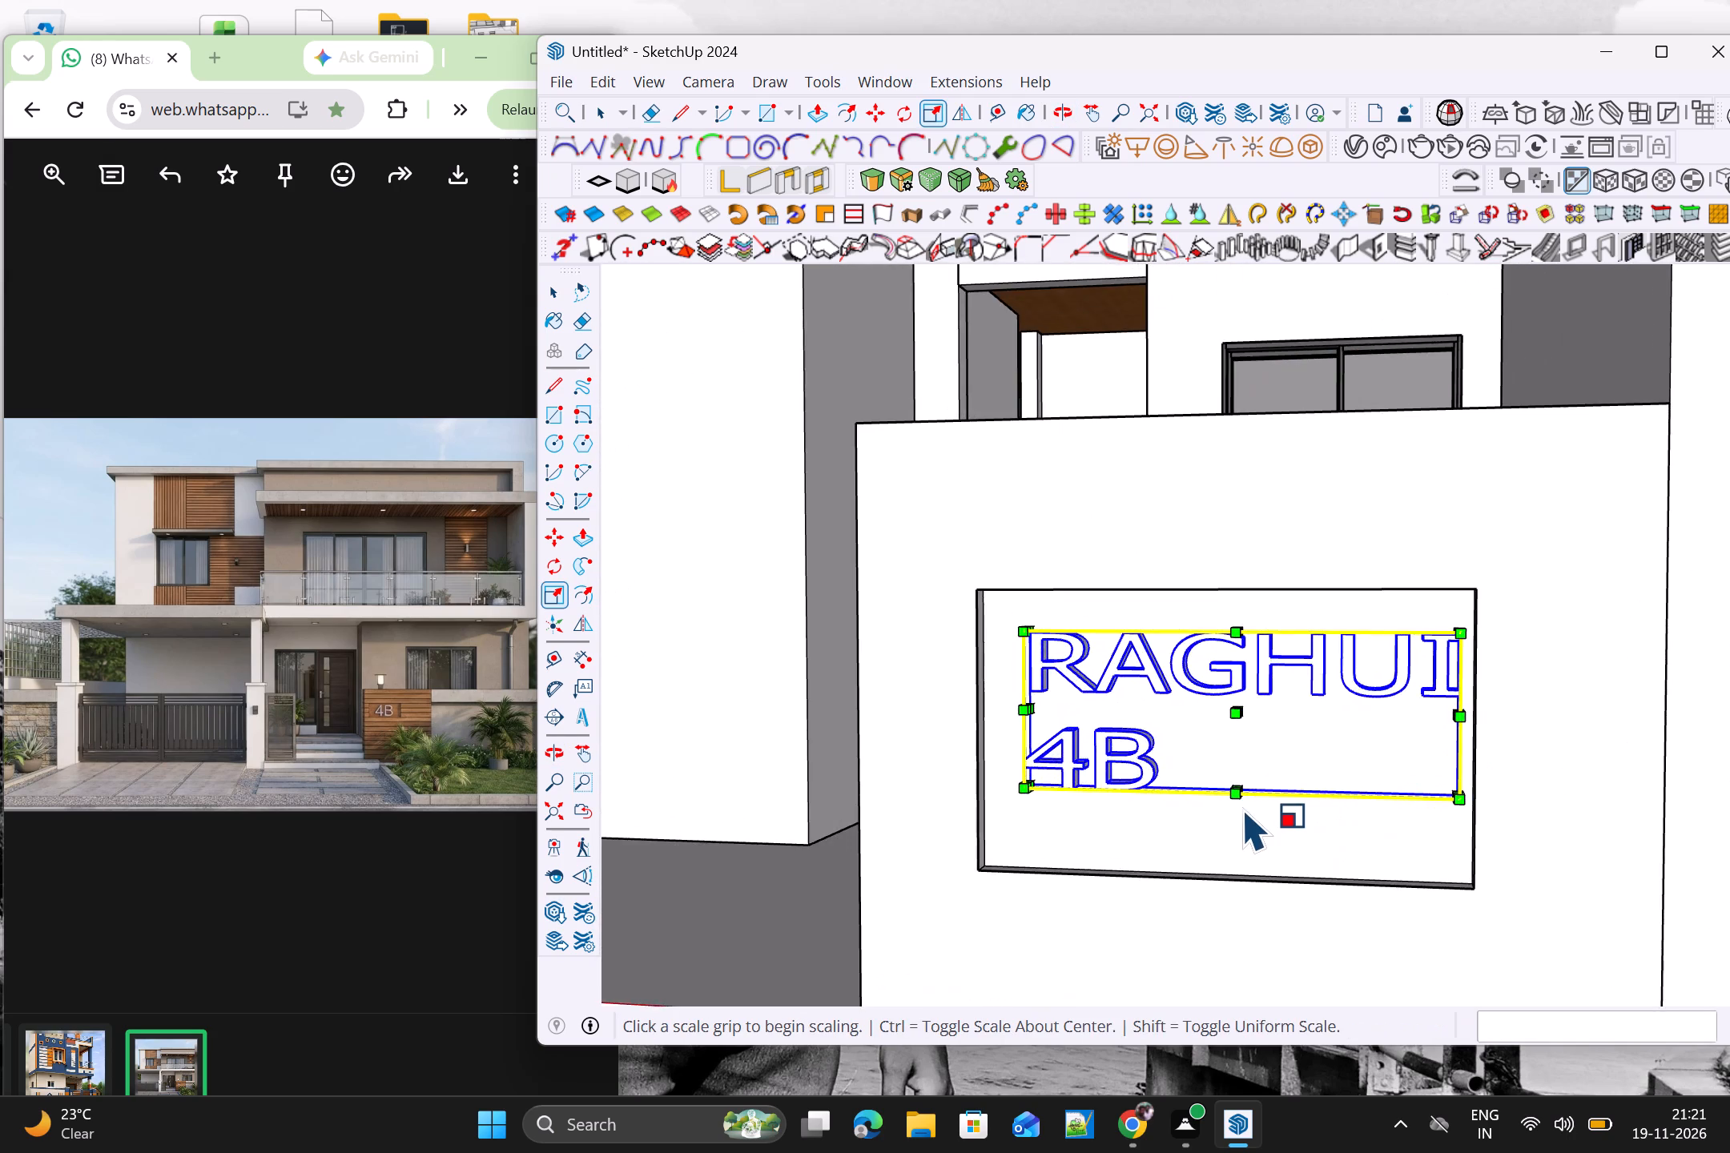
scroll(1242, 808, "up", 4)
left_click_drag(1236, 790, 1239, 804)
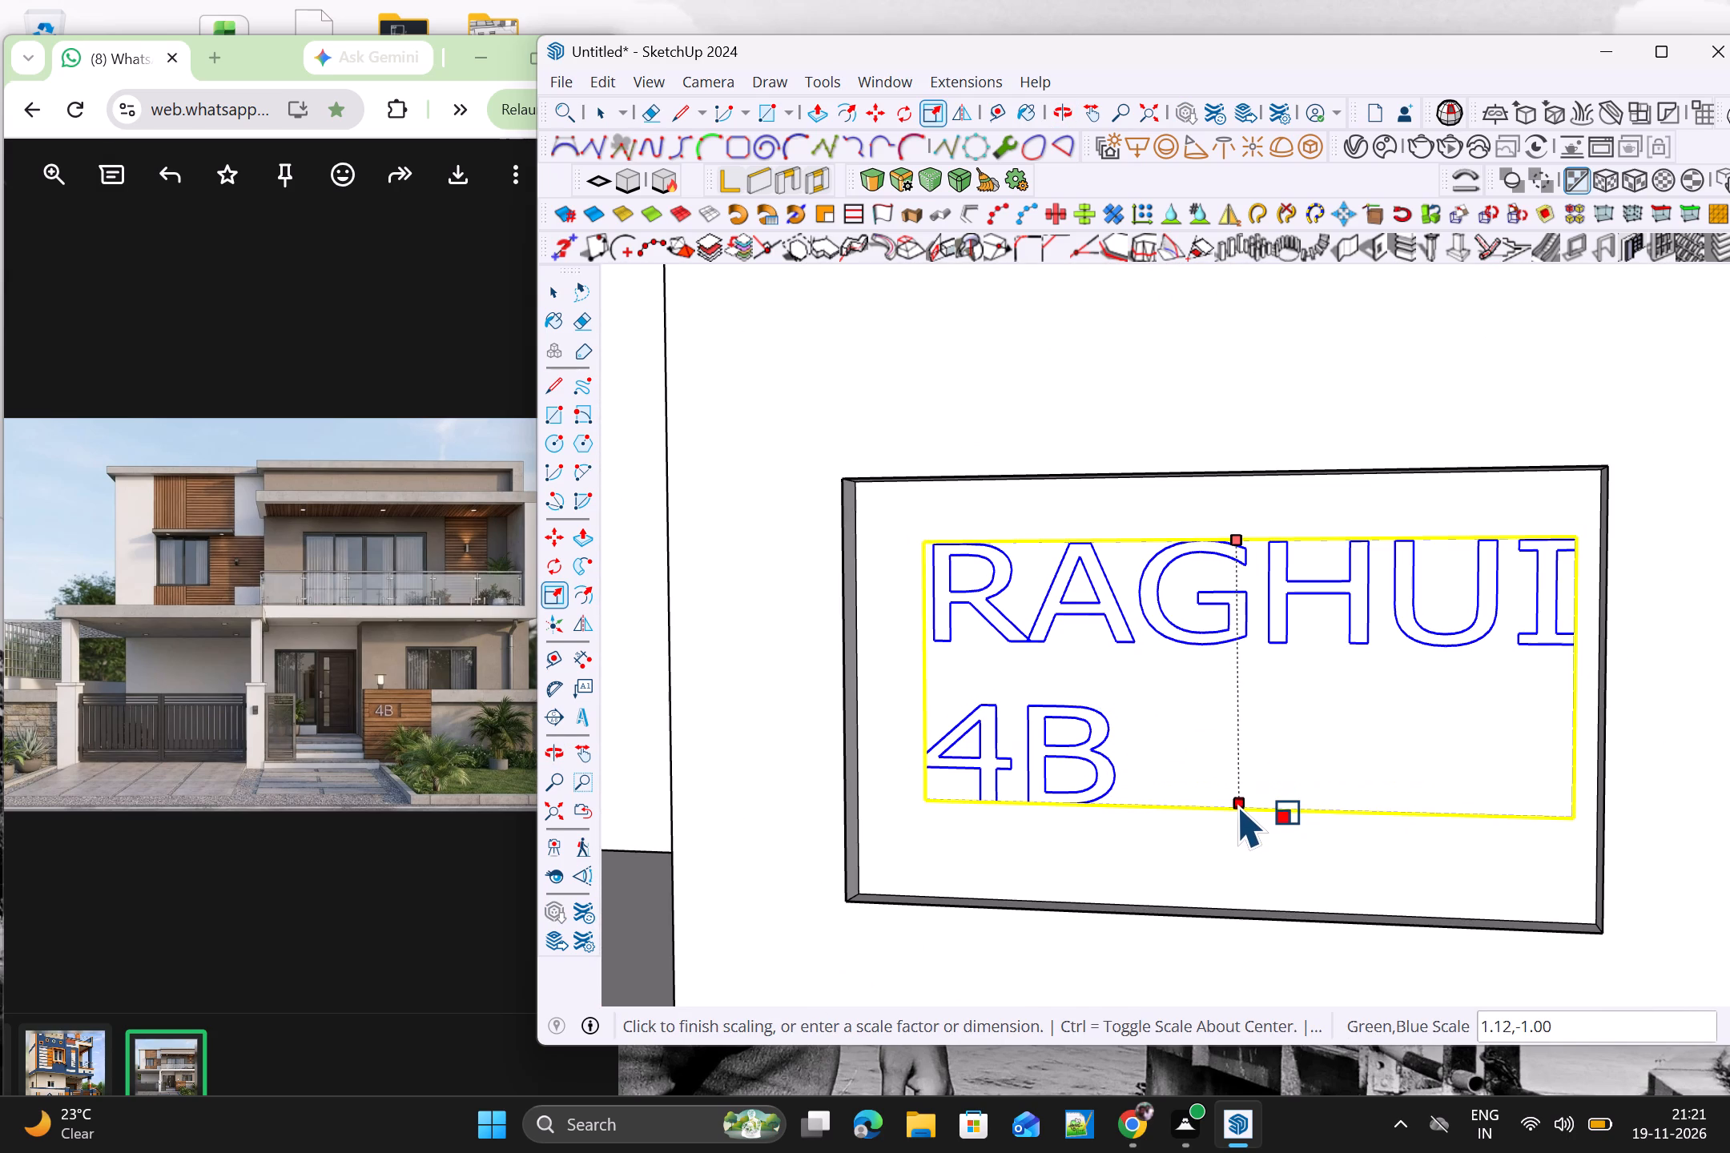
left_click_drag(1239, 804, 1239, 810)
Widen the sign text toward the R side of the recess by a factor of about 1.06.
middle_click_drag(1307, 779, 1003, 843)
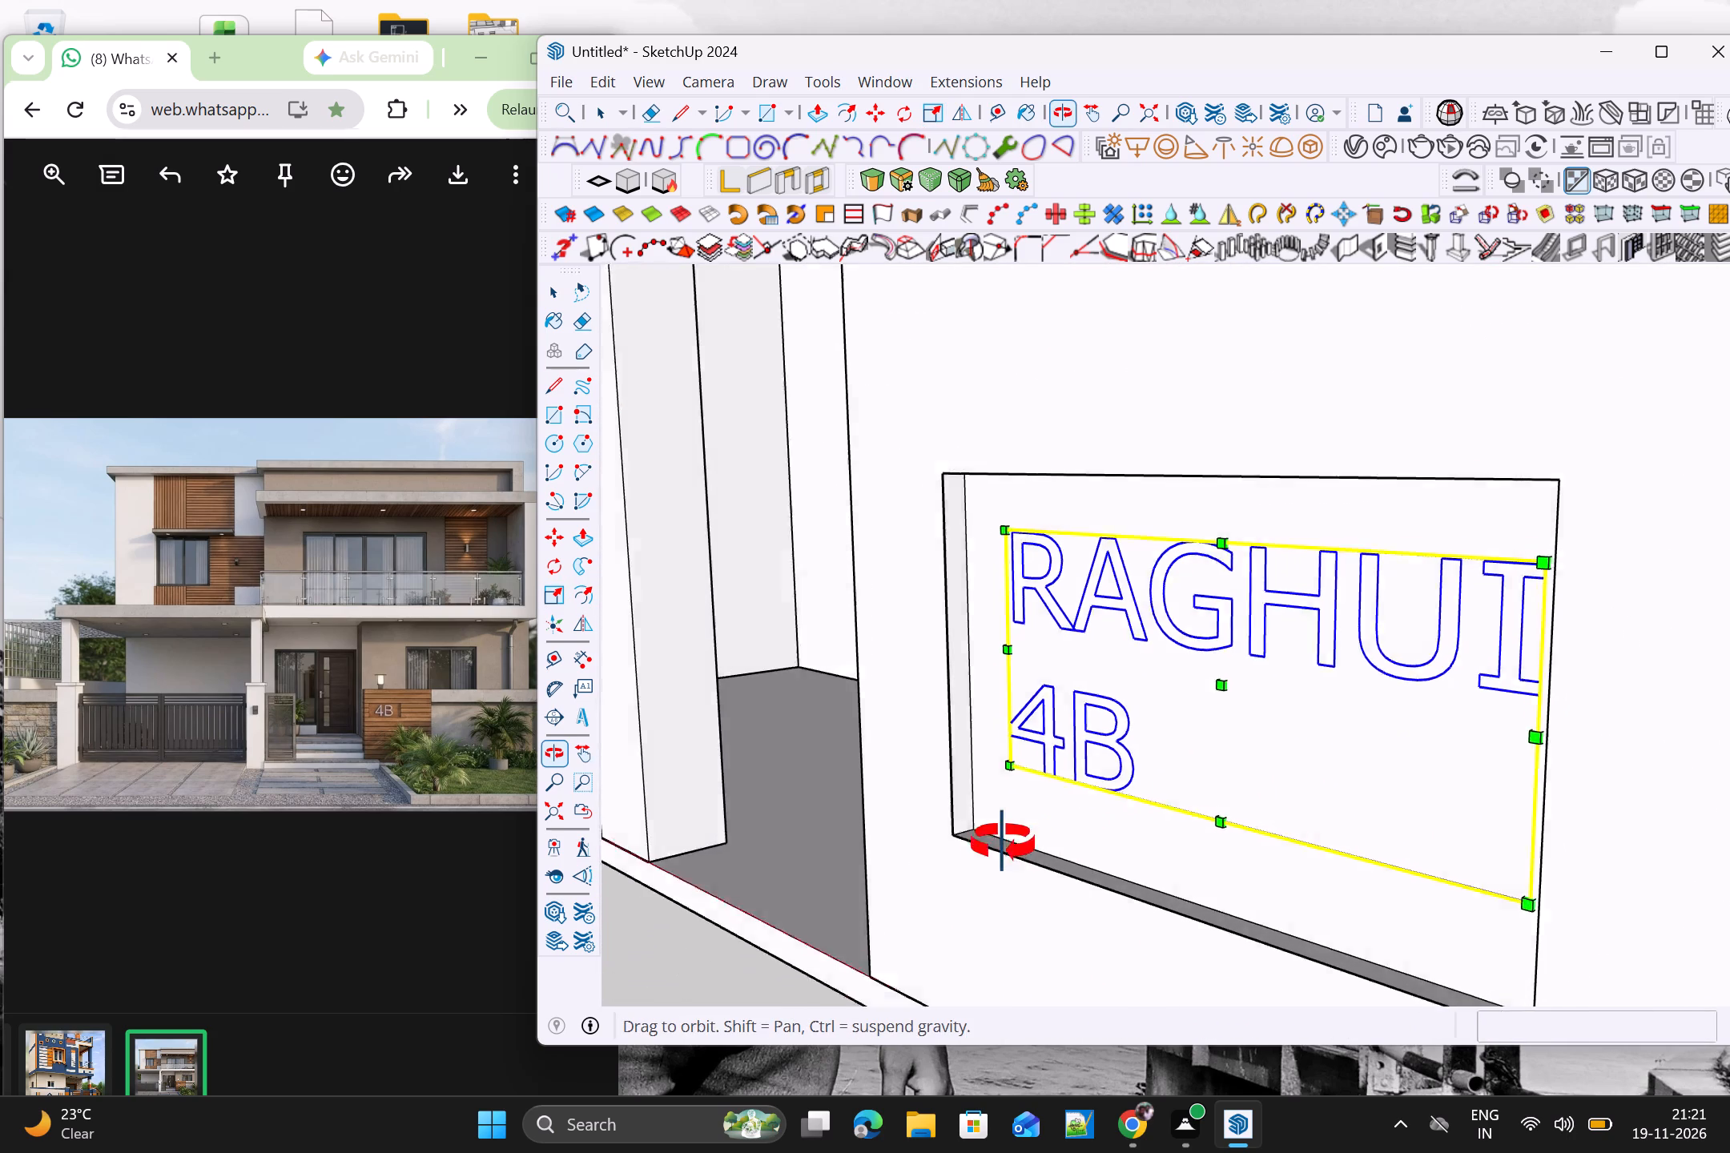
middle_click_drag(1003, 843, 996, 870)
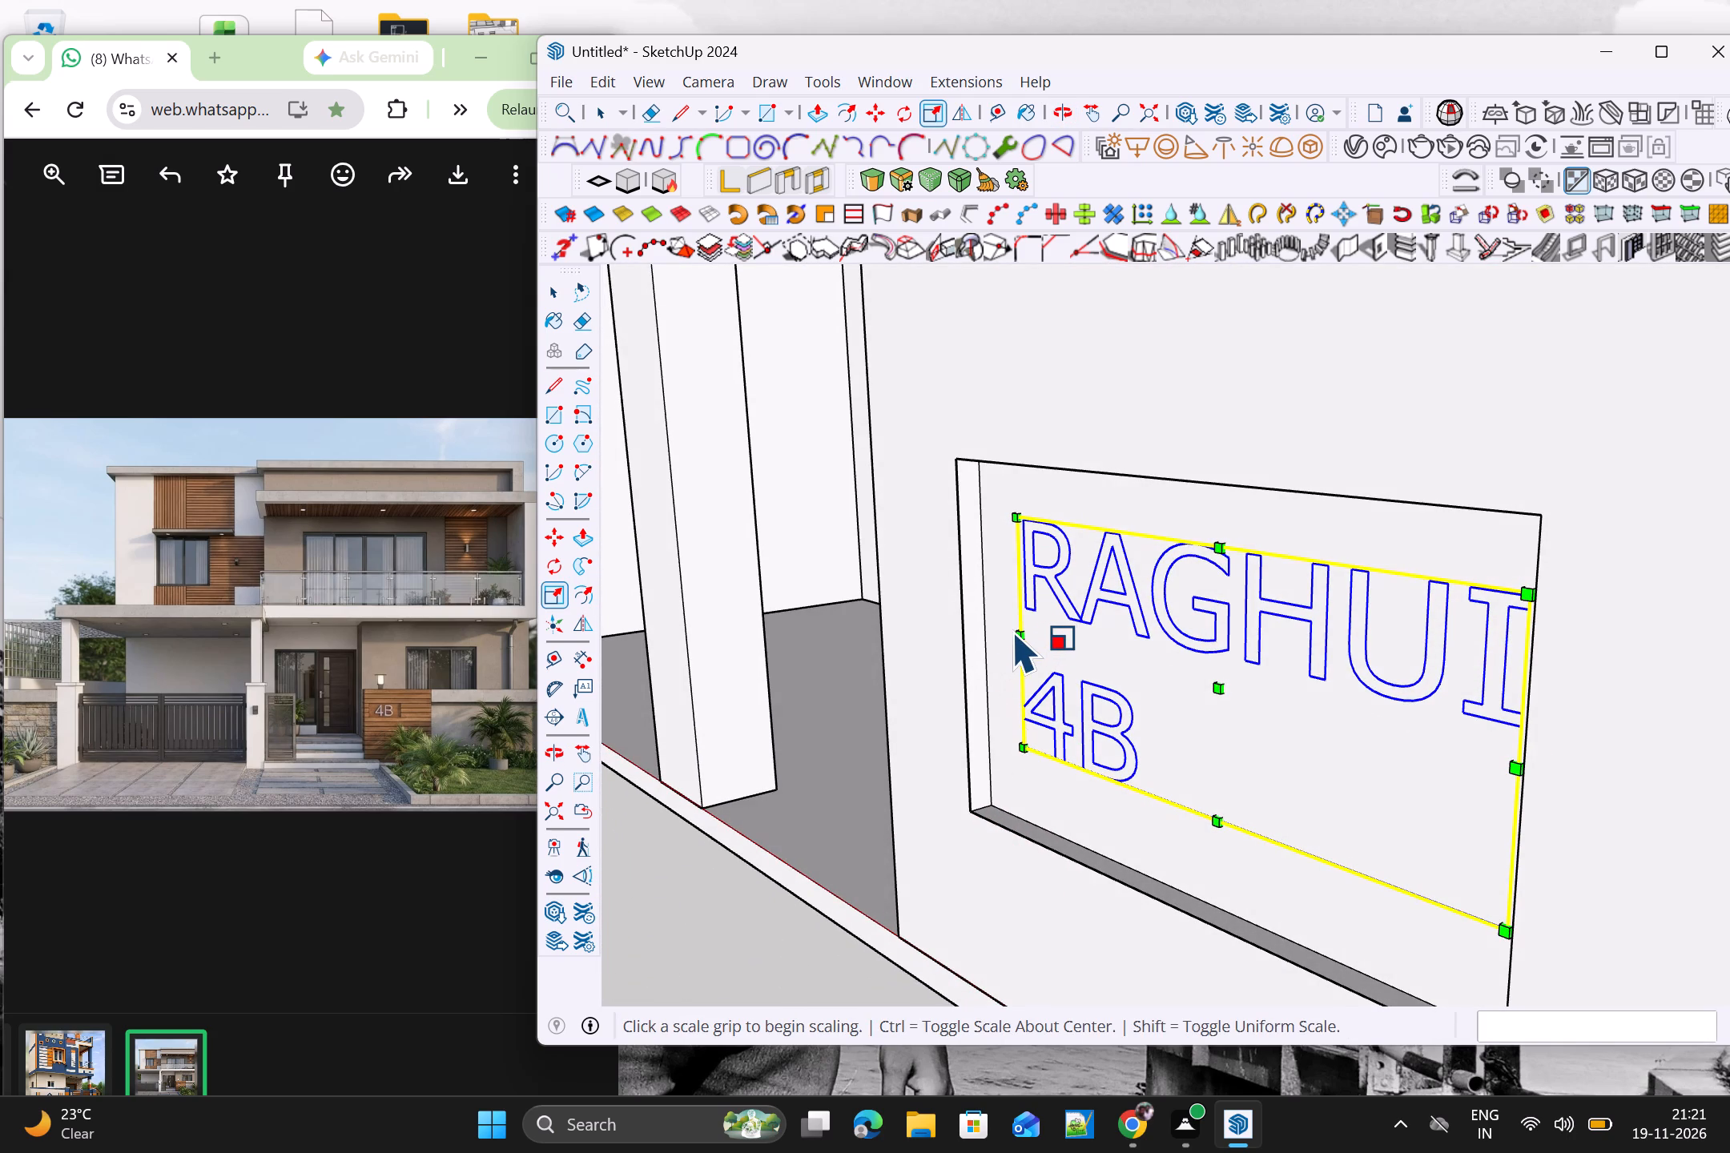
left_click_drag(1018, 631, 1003, 654)
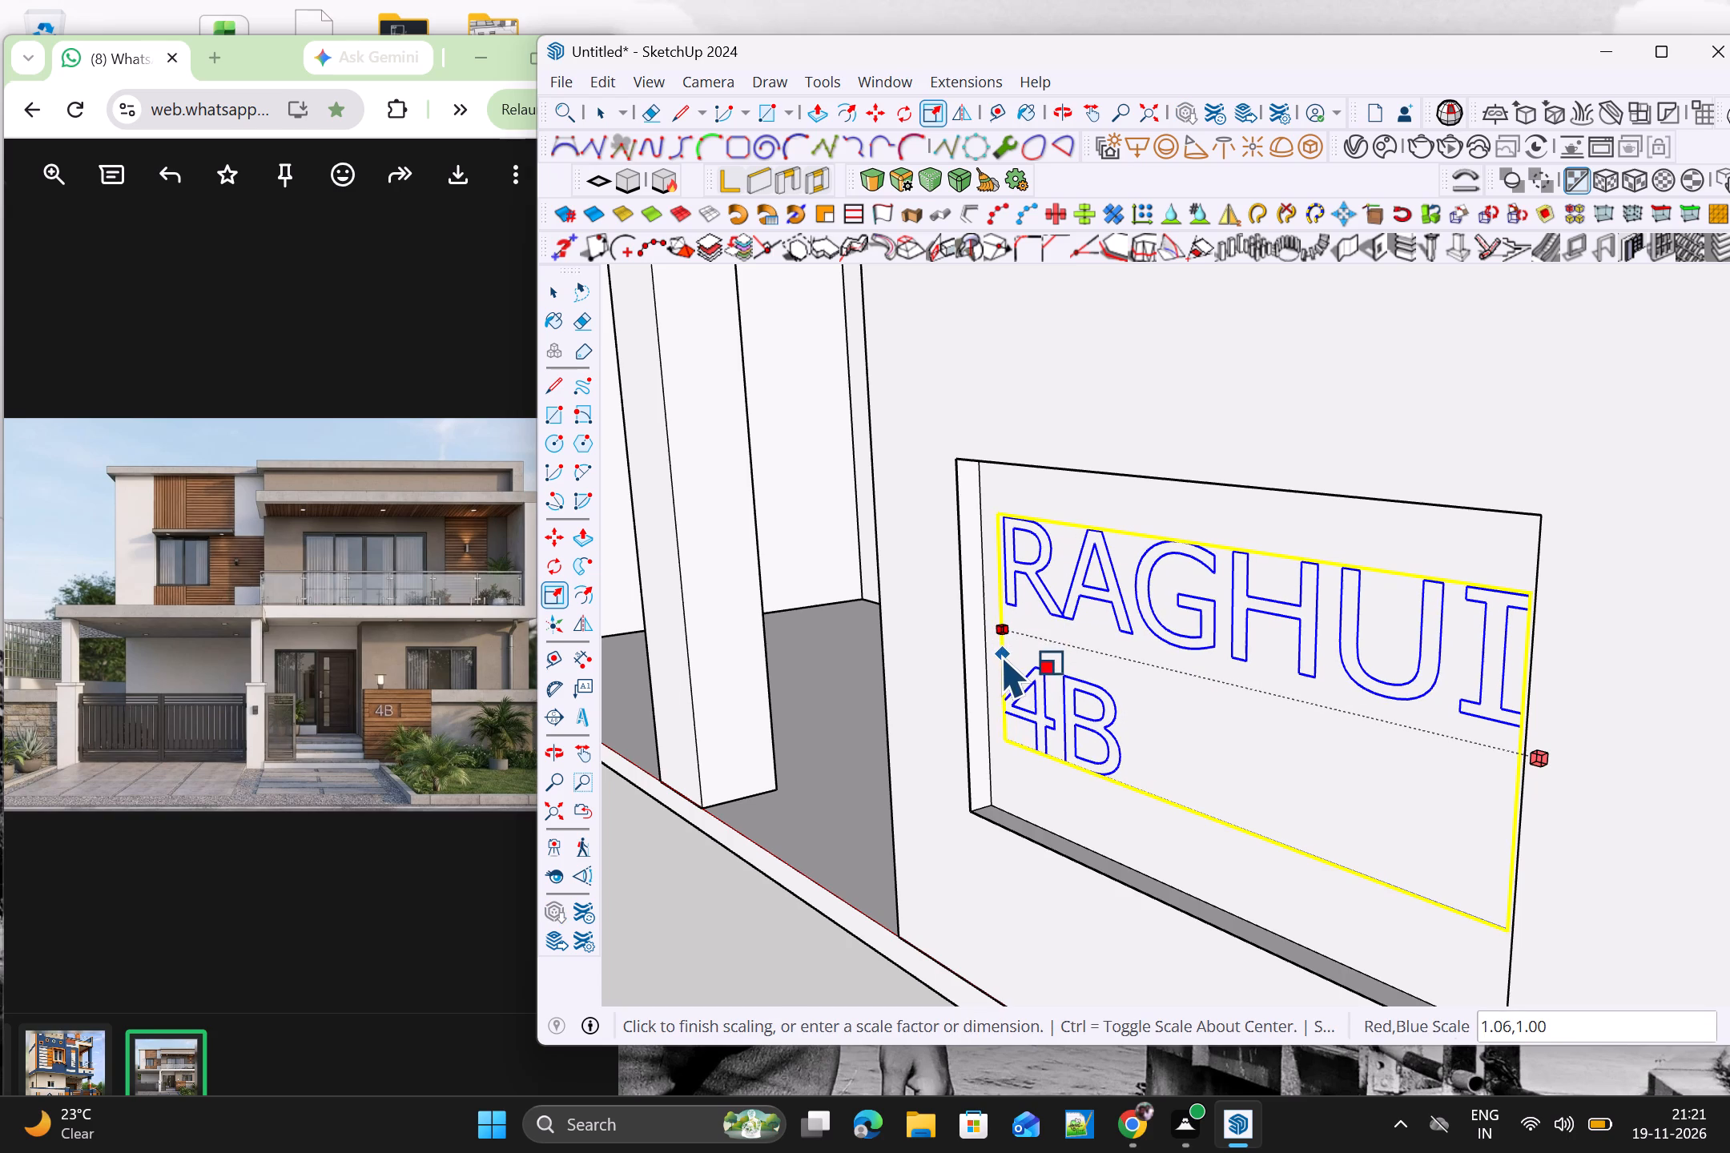
left_click_drag(1003, 654, 1004, 660)
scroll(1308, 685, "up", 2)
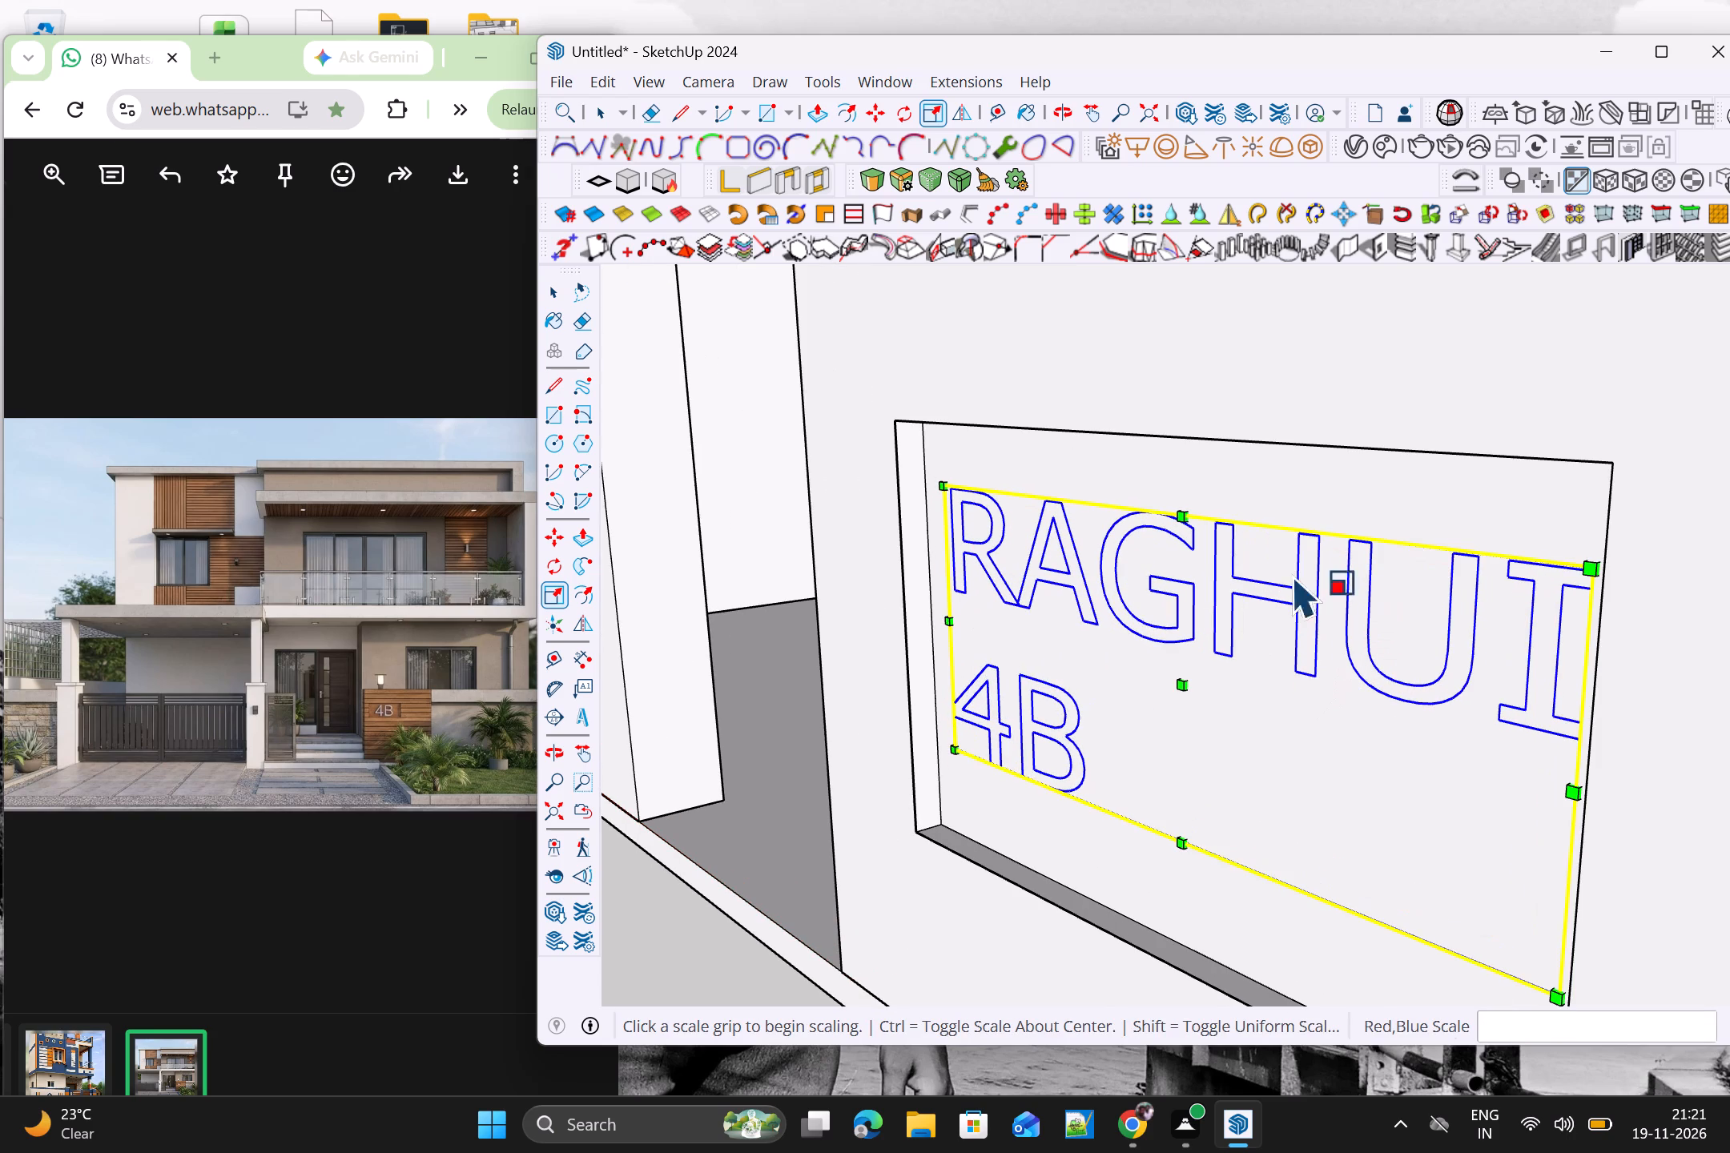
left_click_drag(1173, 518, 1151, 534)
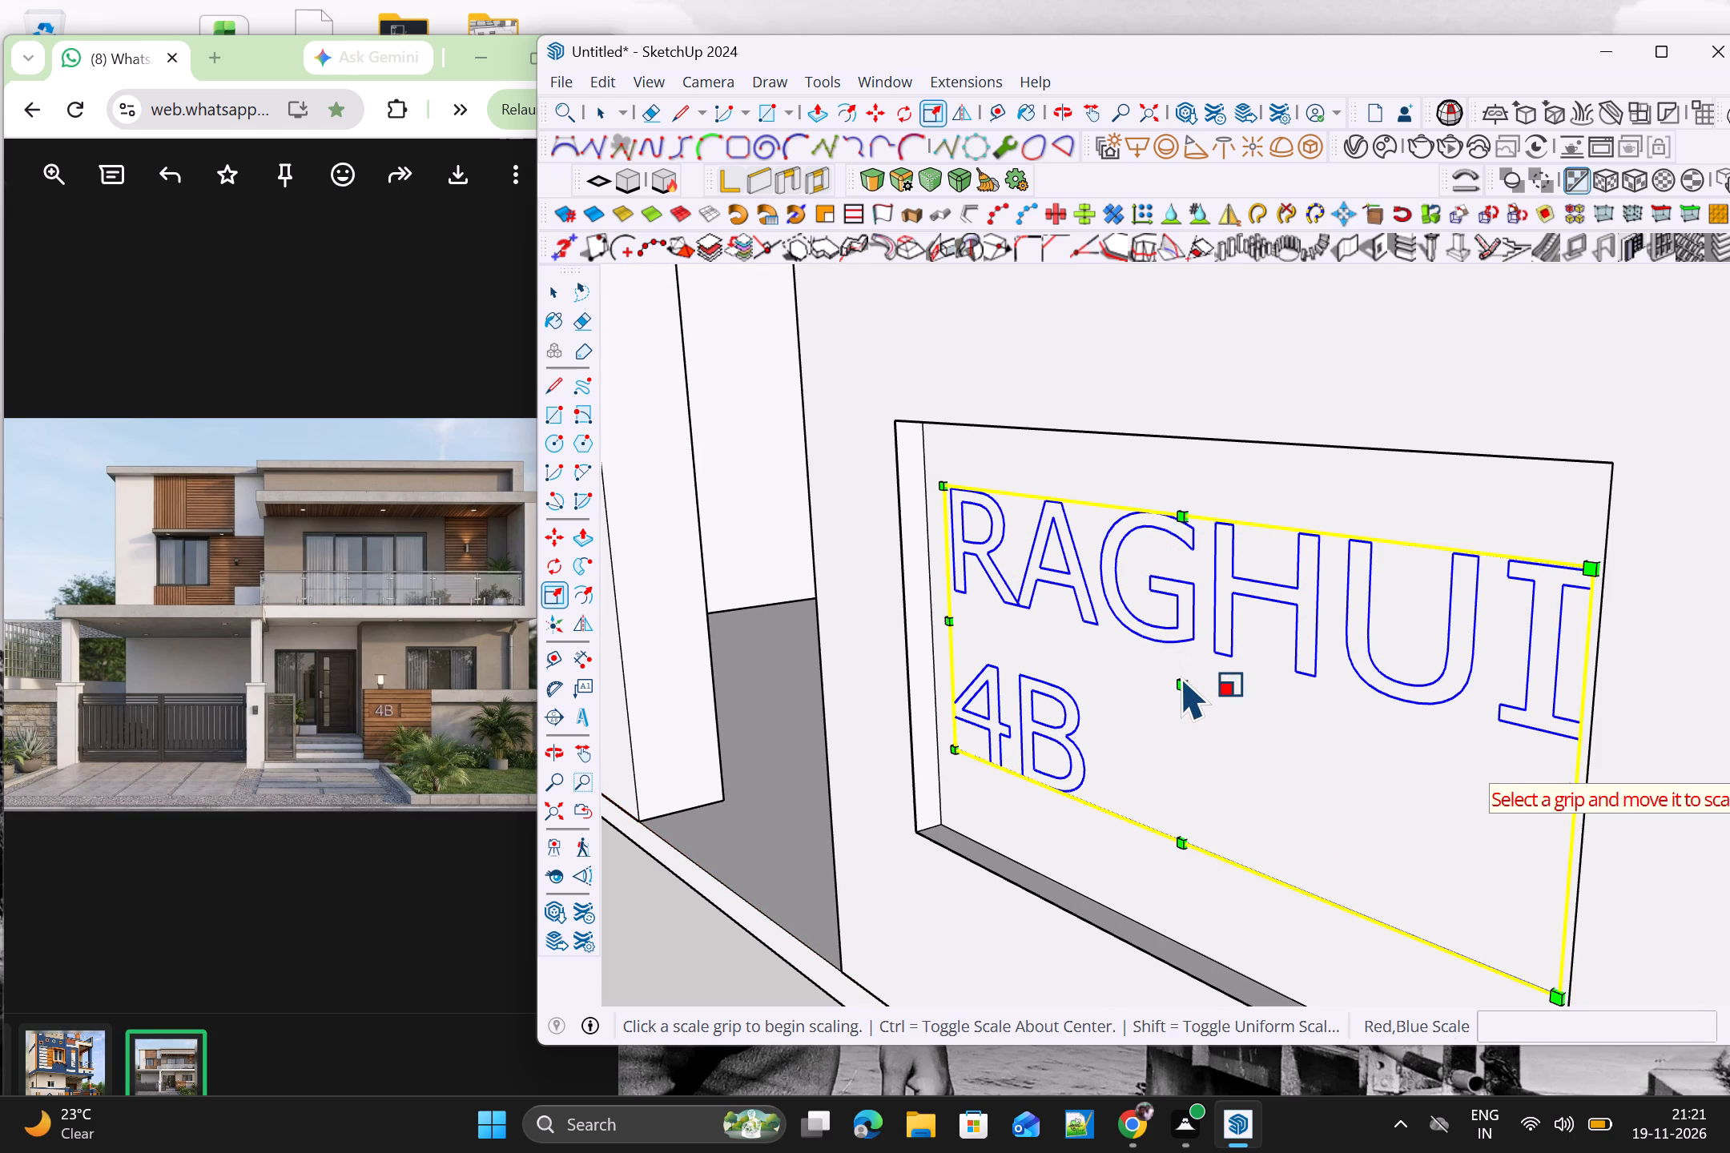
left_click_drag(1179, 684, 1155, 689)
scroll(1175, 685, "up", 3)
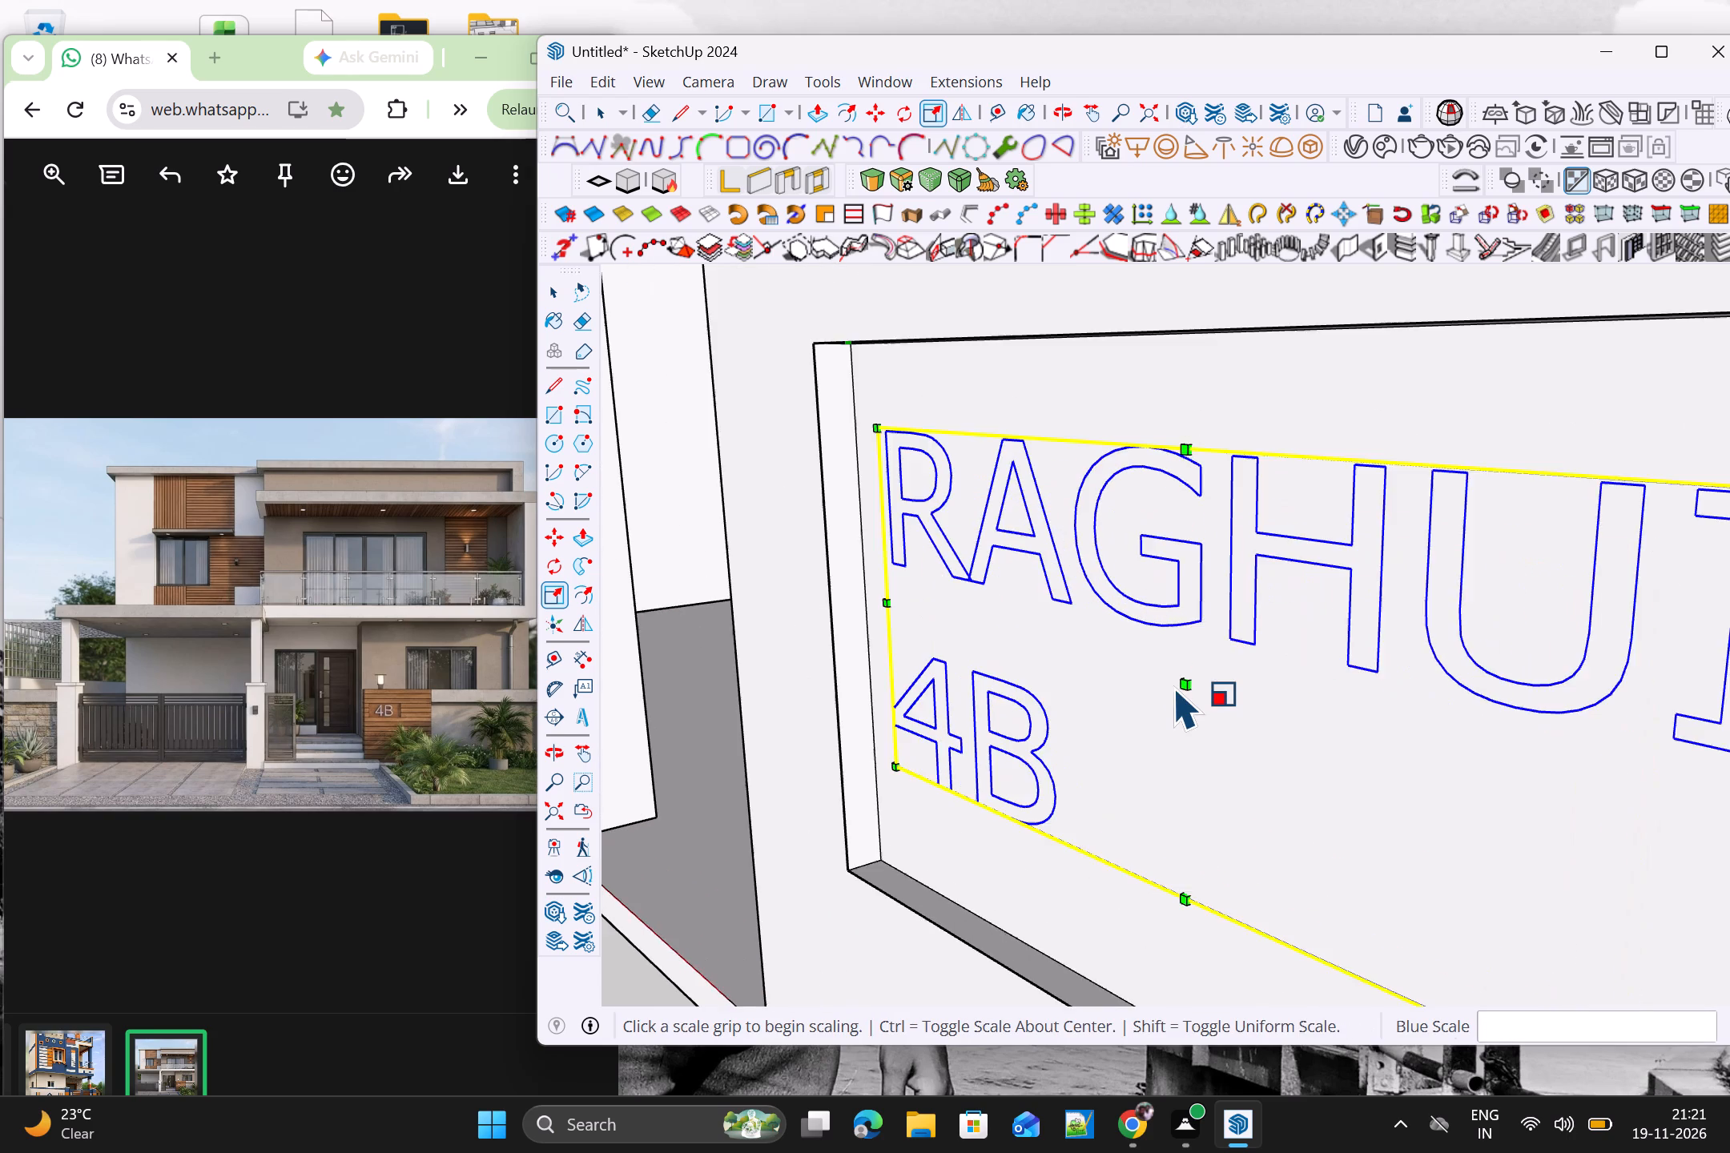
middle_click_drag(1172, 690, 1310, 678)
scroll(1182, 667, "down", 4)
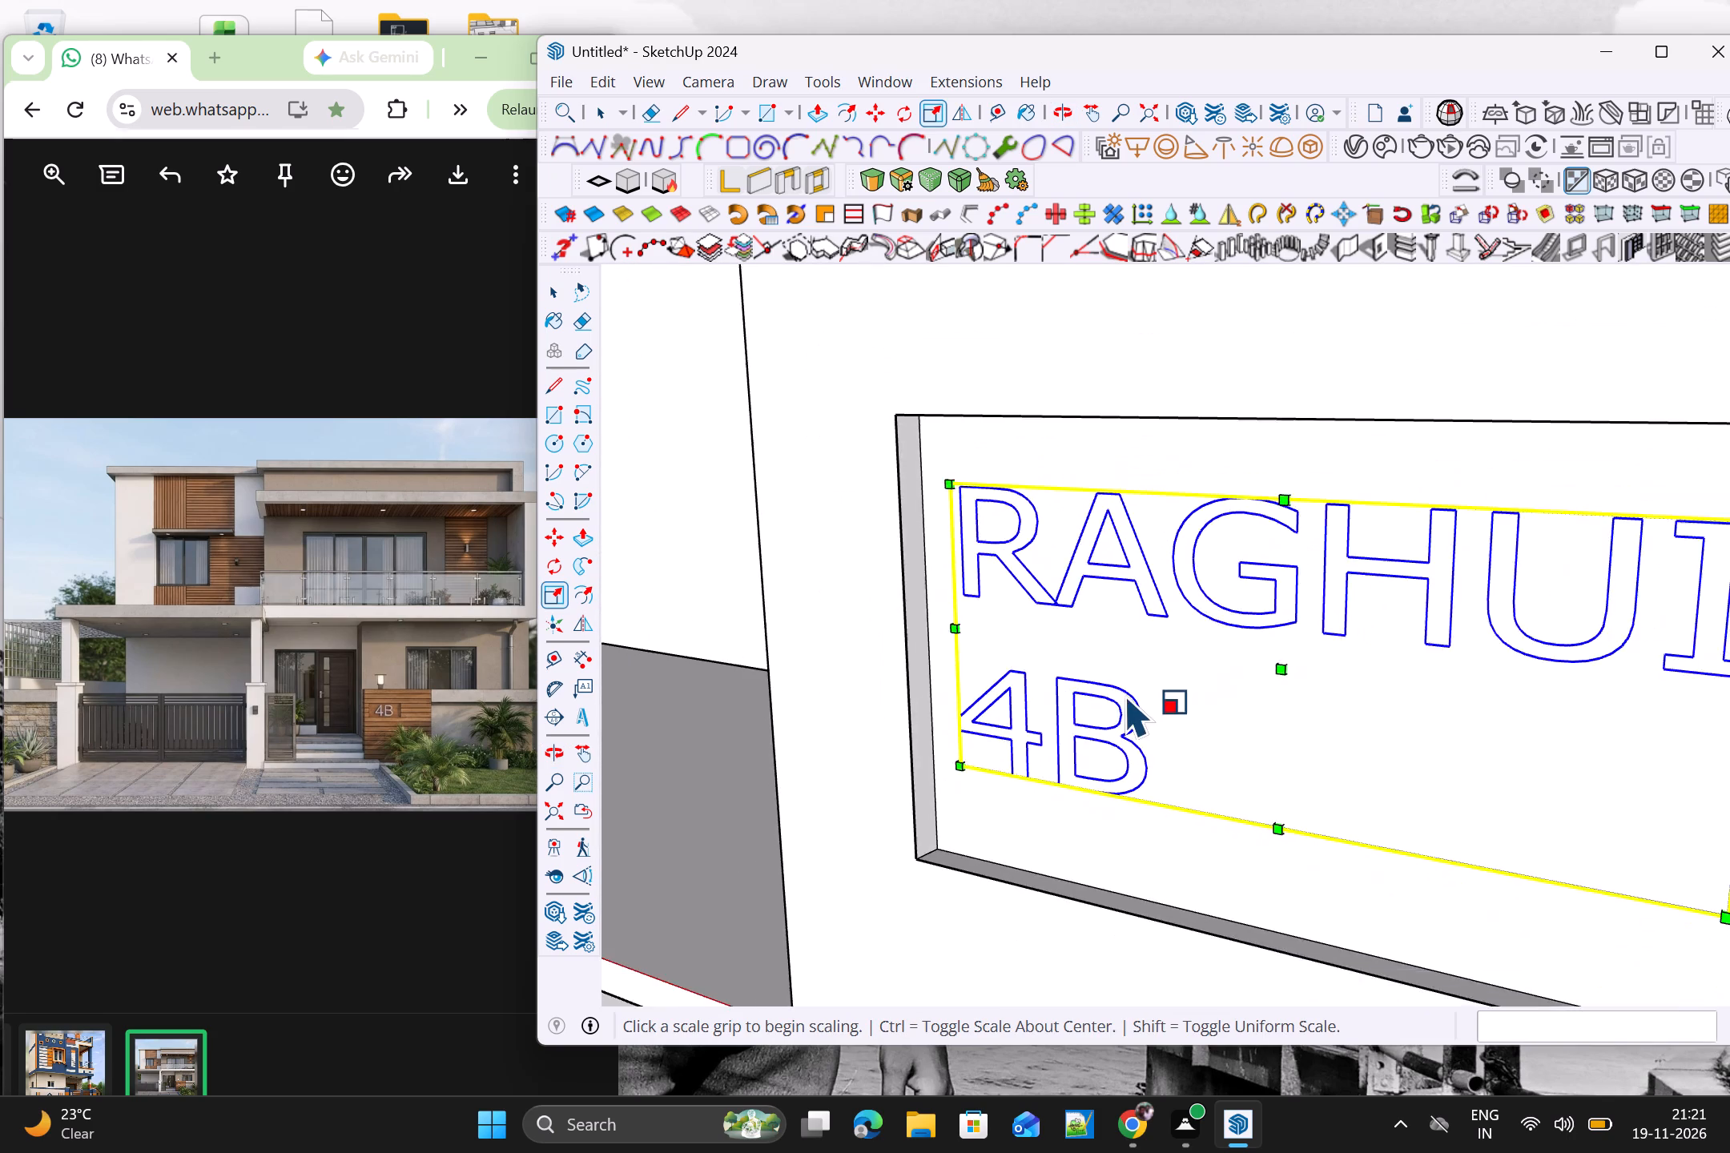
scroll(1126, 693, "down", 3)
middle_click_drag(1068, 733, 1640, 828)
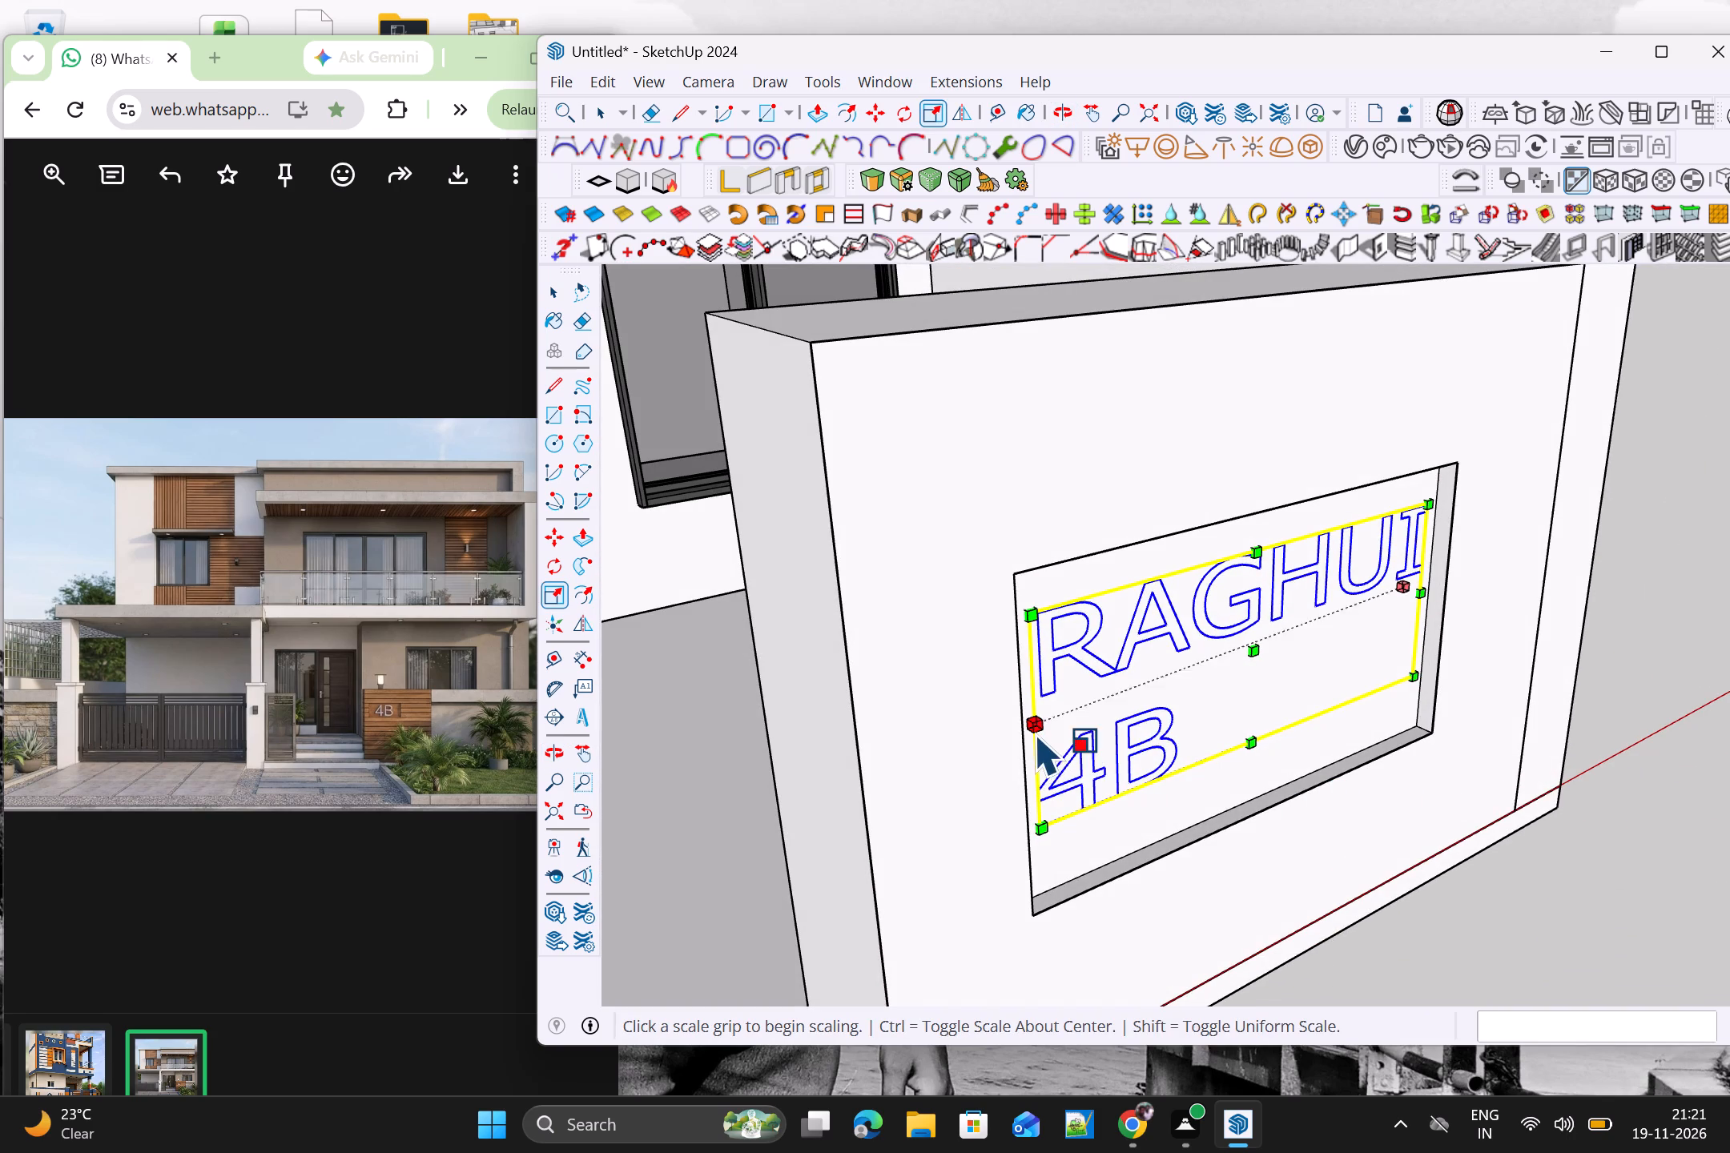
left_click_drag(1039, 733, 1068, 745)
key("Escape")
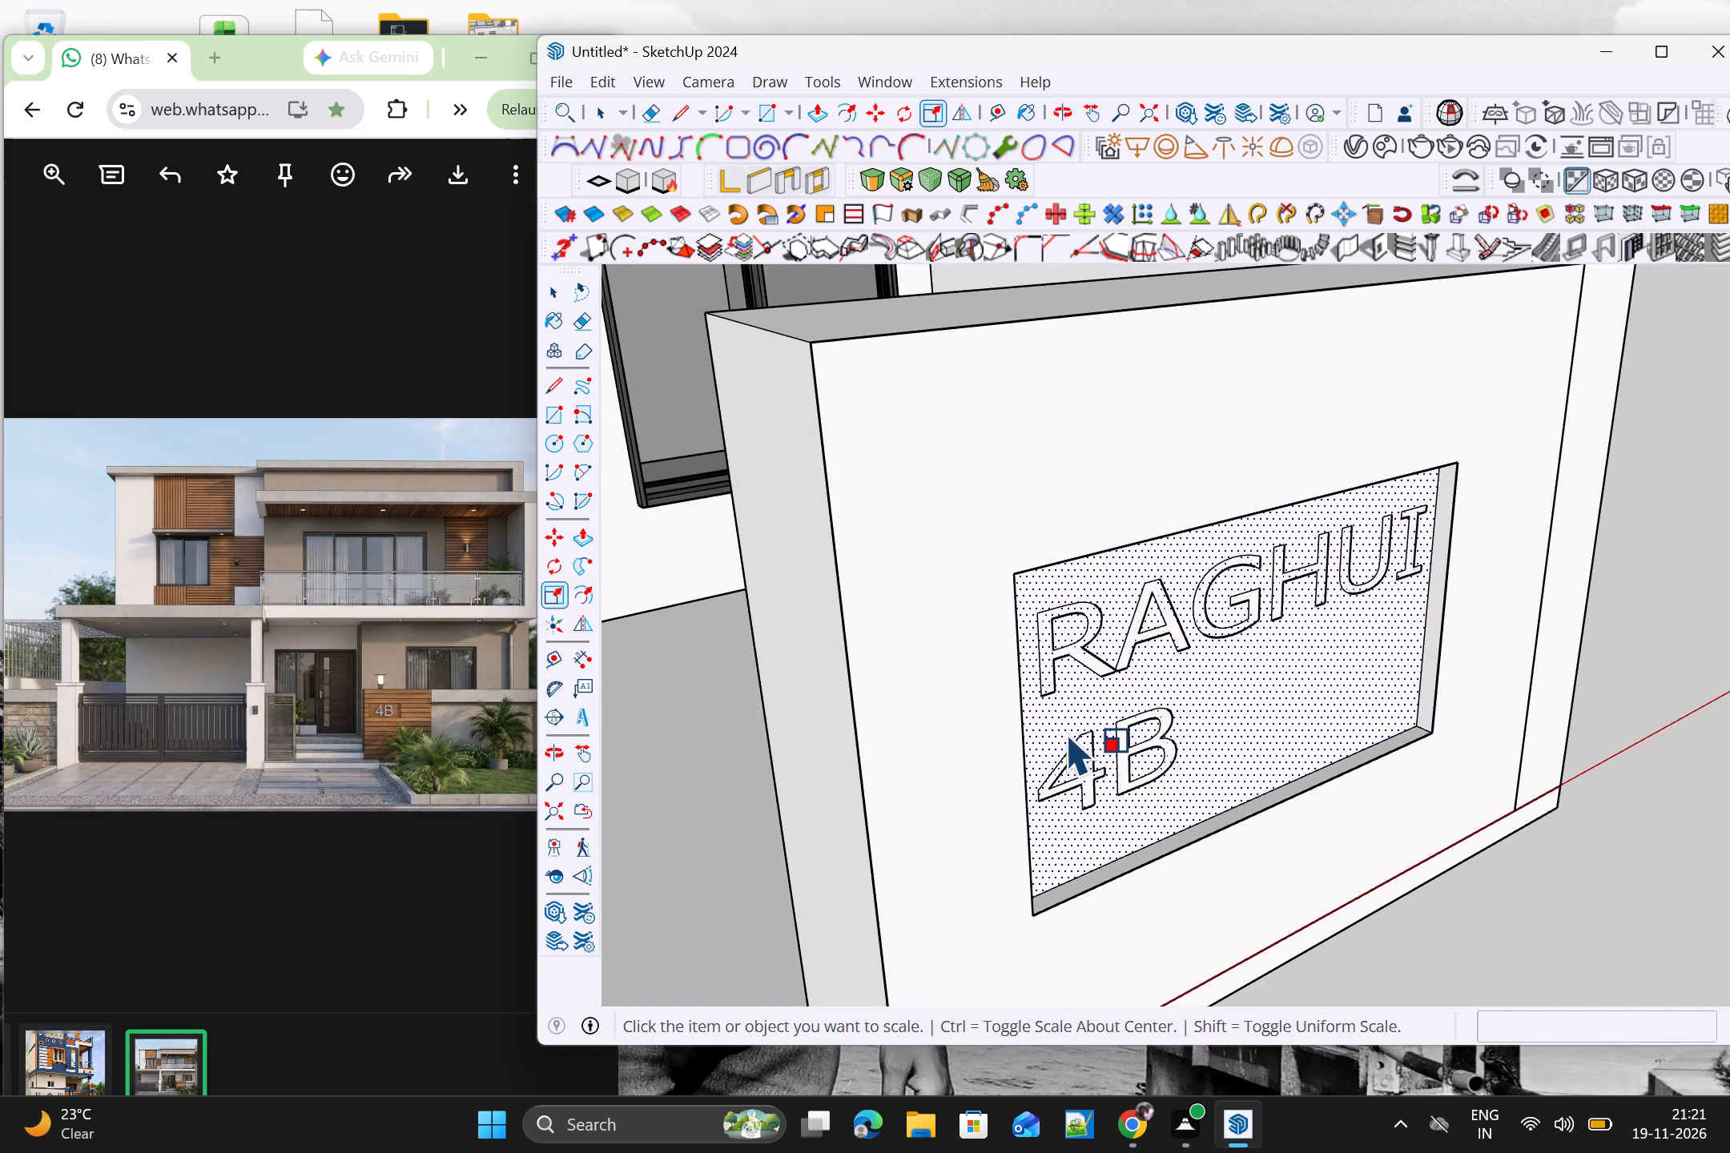
Undo the last three scaling changes made to the sign text and deselect everything.
key("ctrl+z")
key("ctrl+z")
key("ctrl+z")
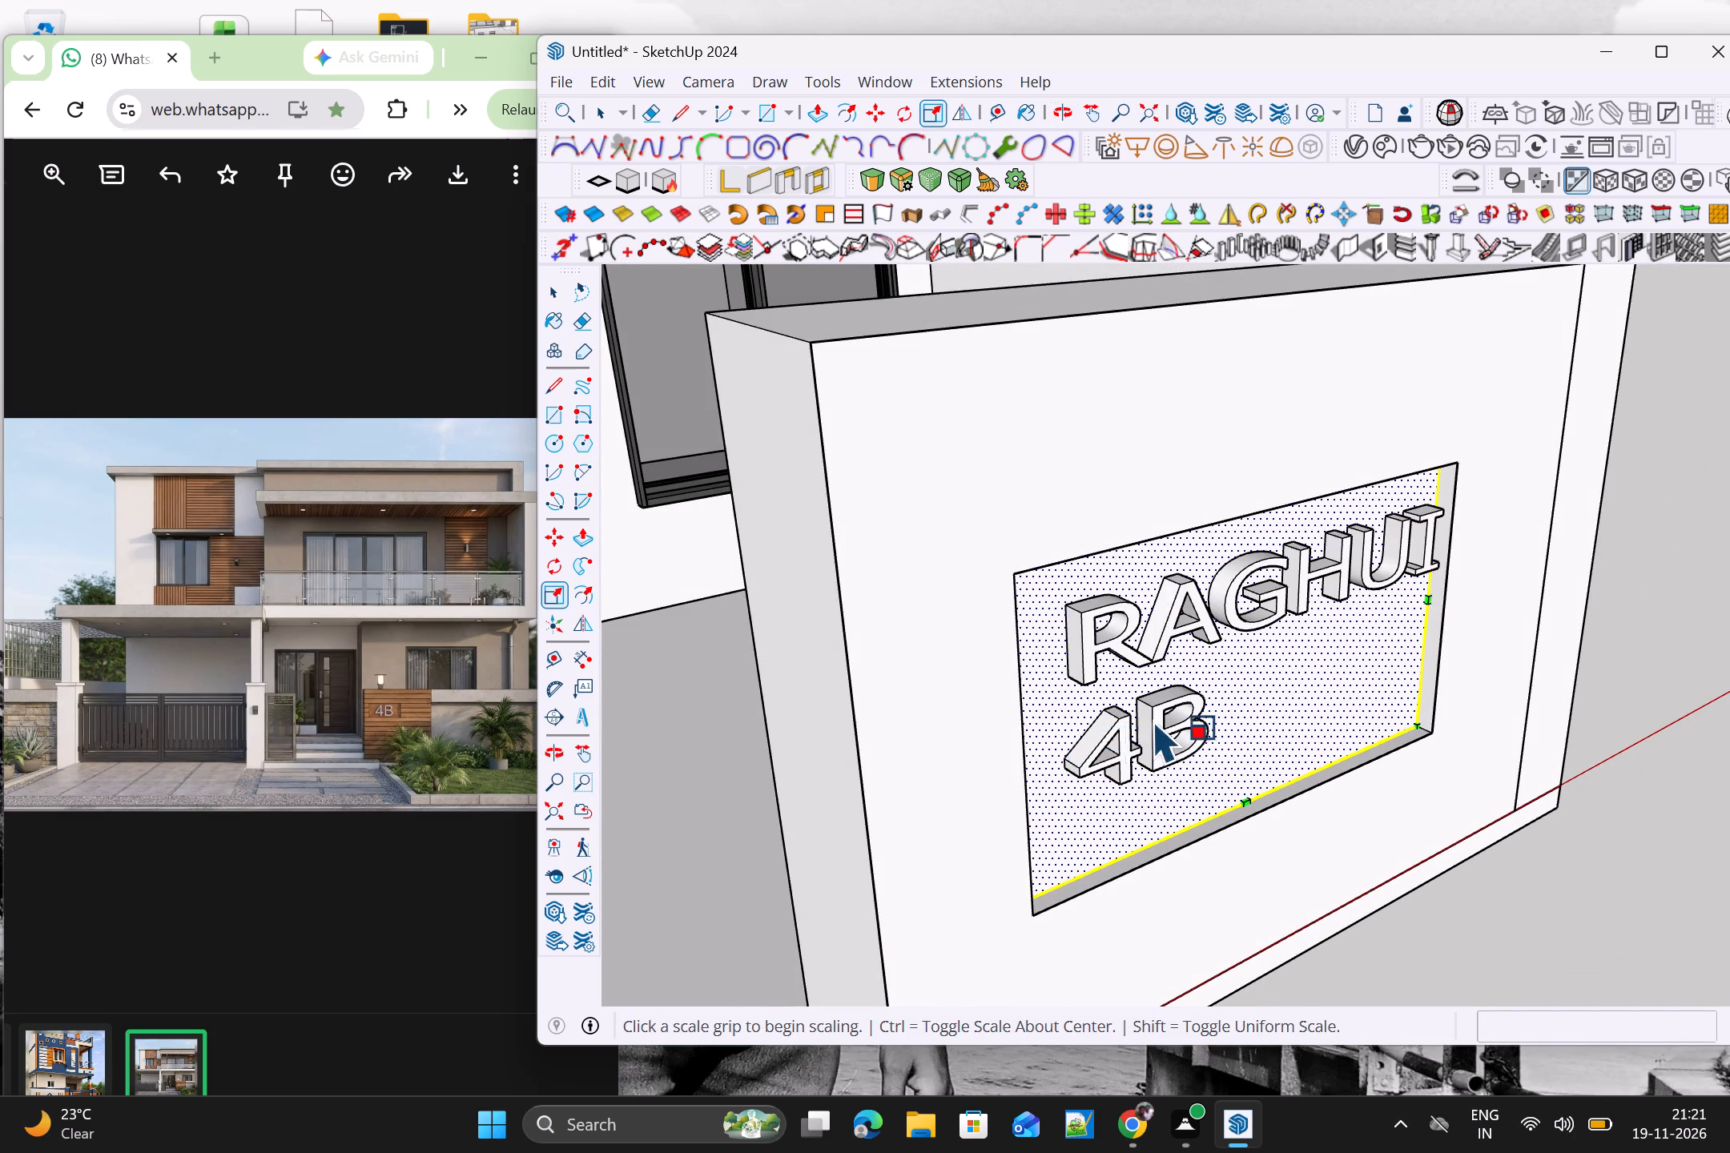
middle_click_drag(1146, 739, 847, 696)
scroll(939, 721, "up", 2)
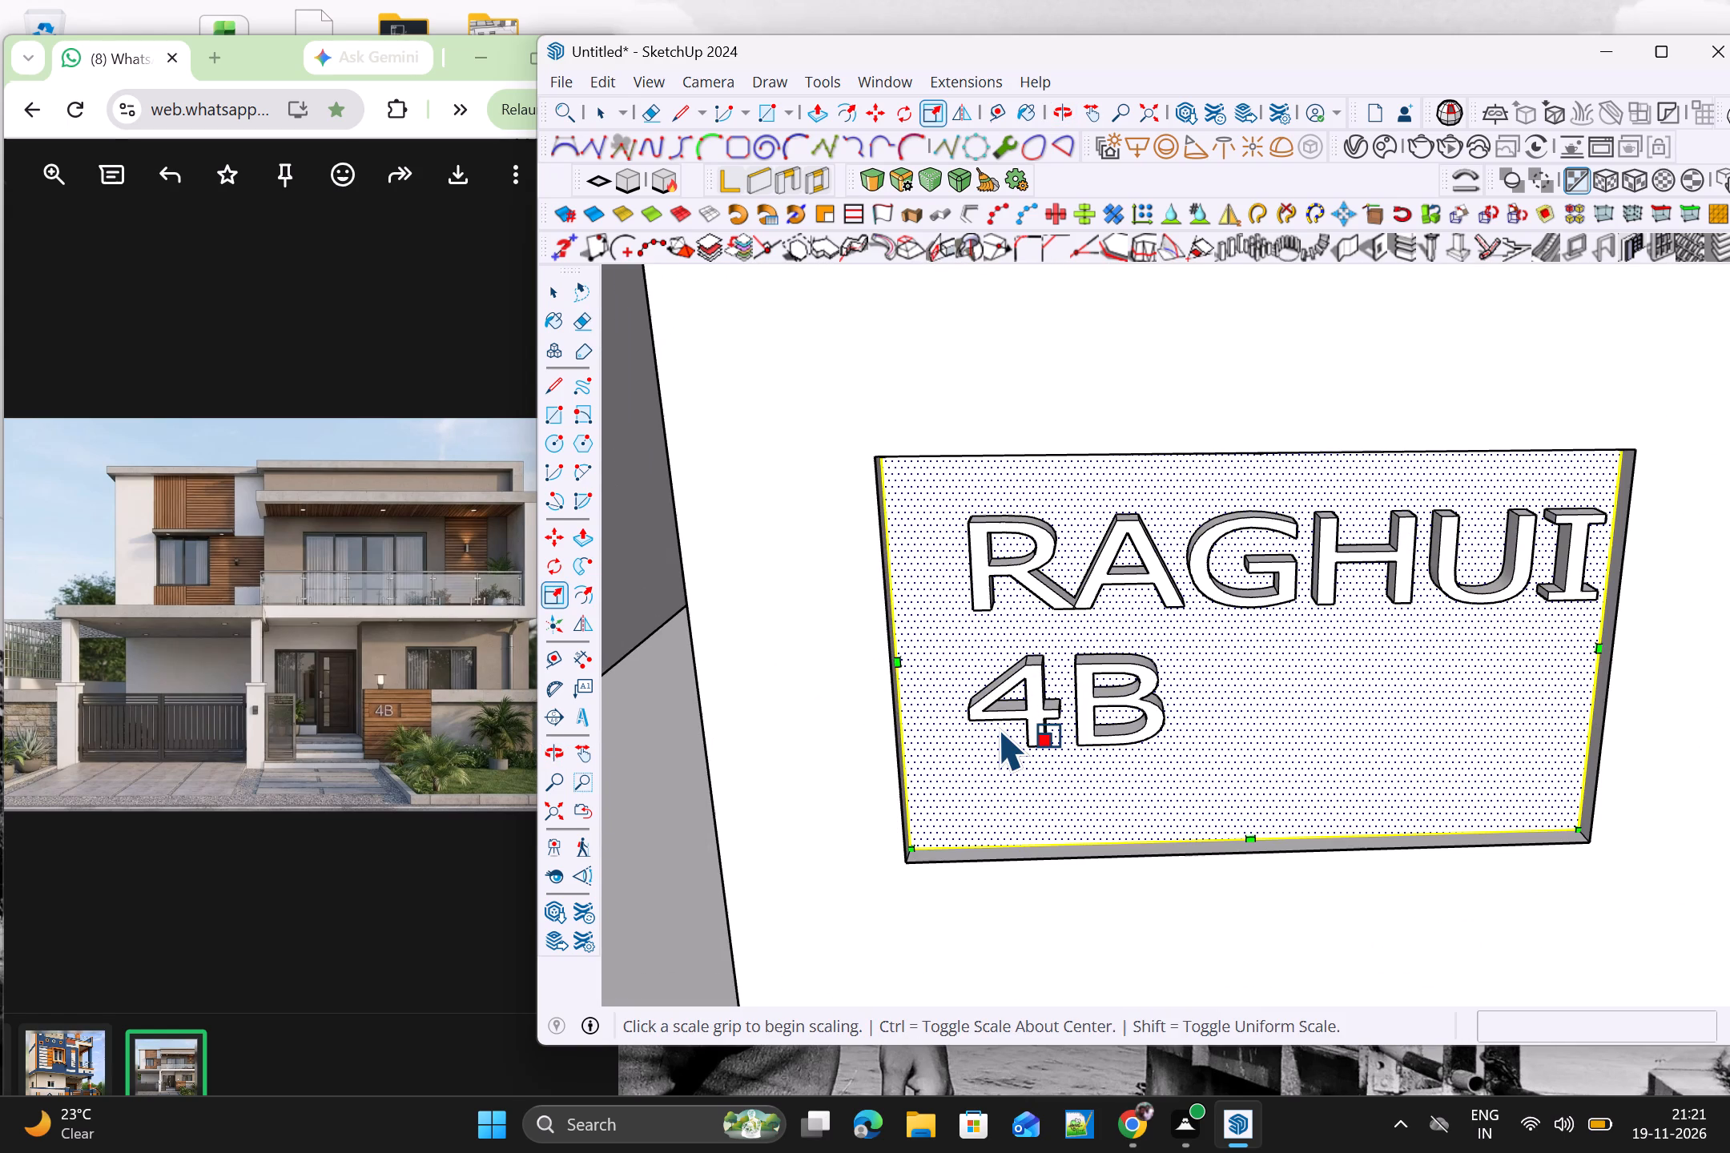
key("space")
scroll(918, 724, "down", 7)
left_click(1620, 708)
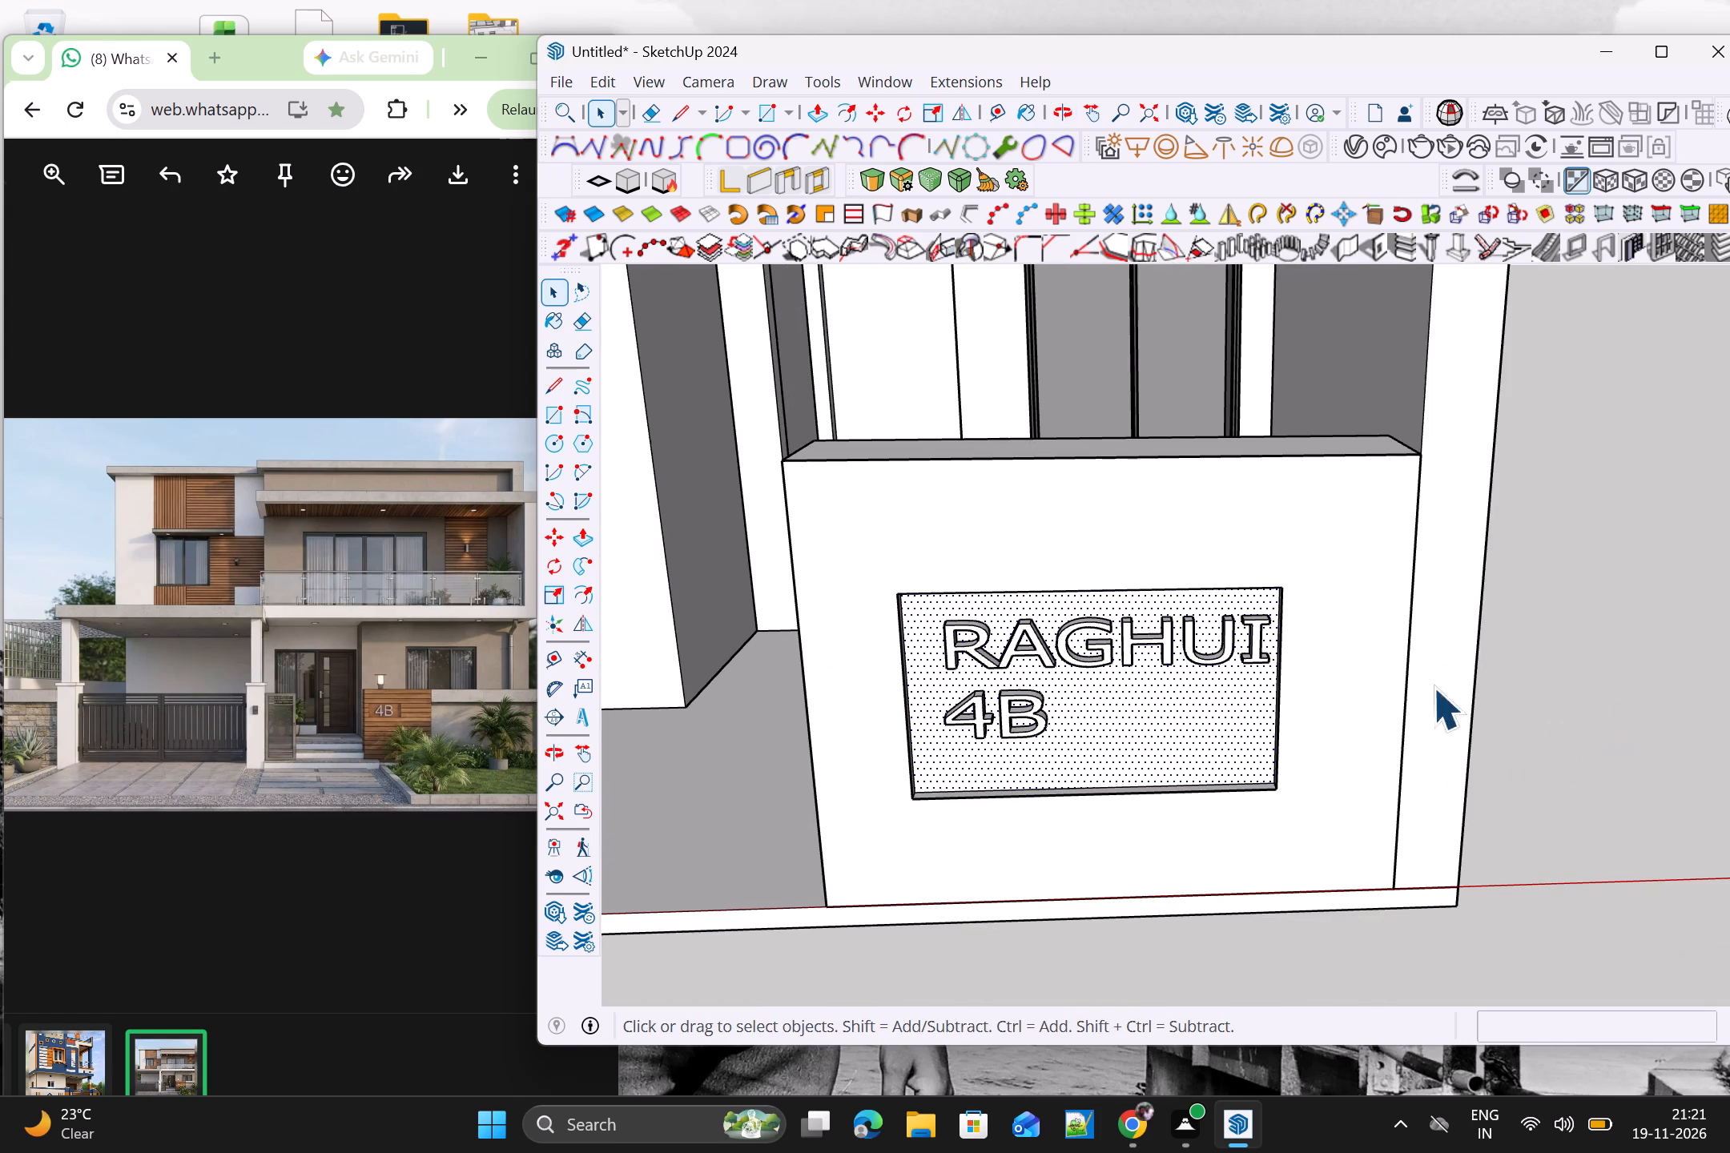
Open the RAGHUI 4B sign text for editing and erase the front stem edges of the letter I.
scroll(1310, 665, "up", 4)
left_click(1238, 630)
double_click(1238, 634)
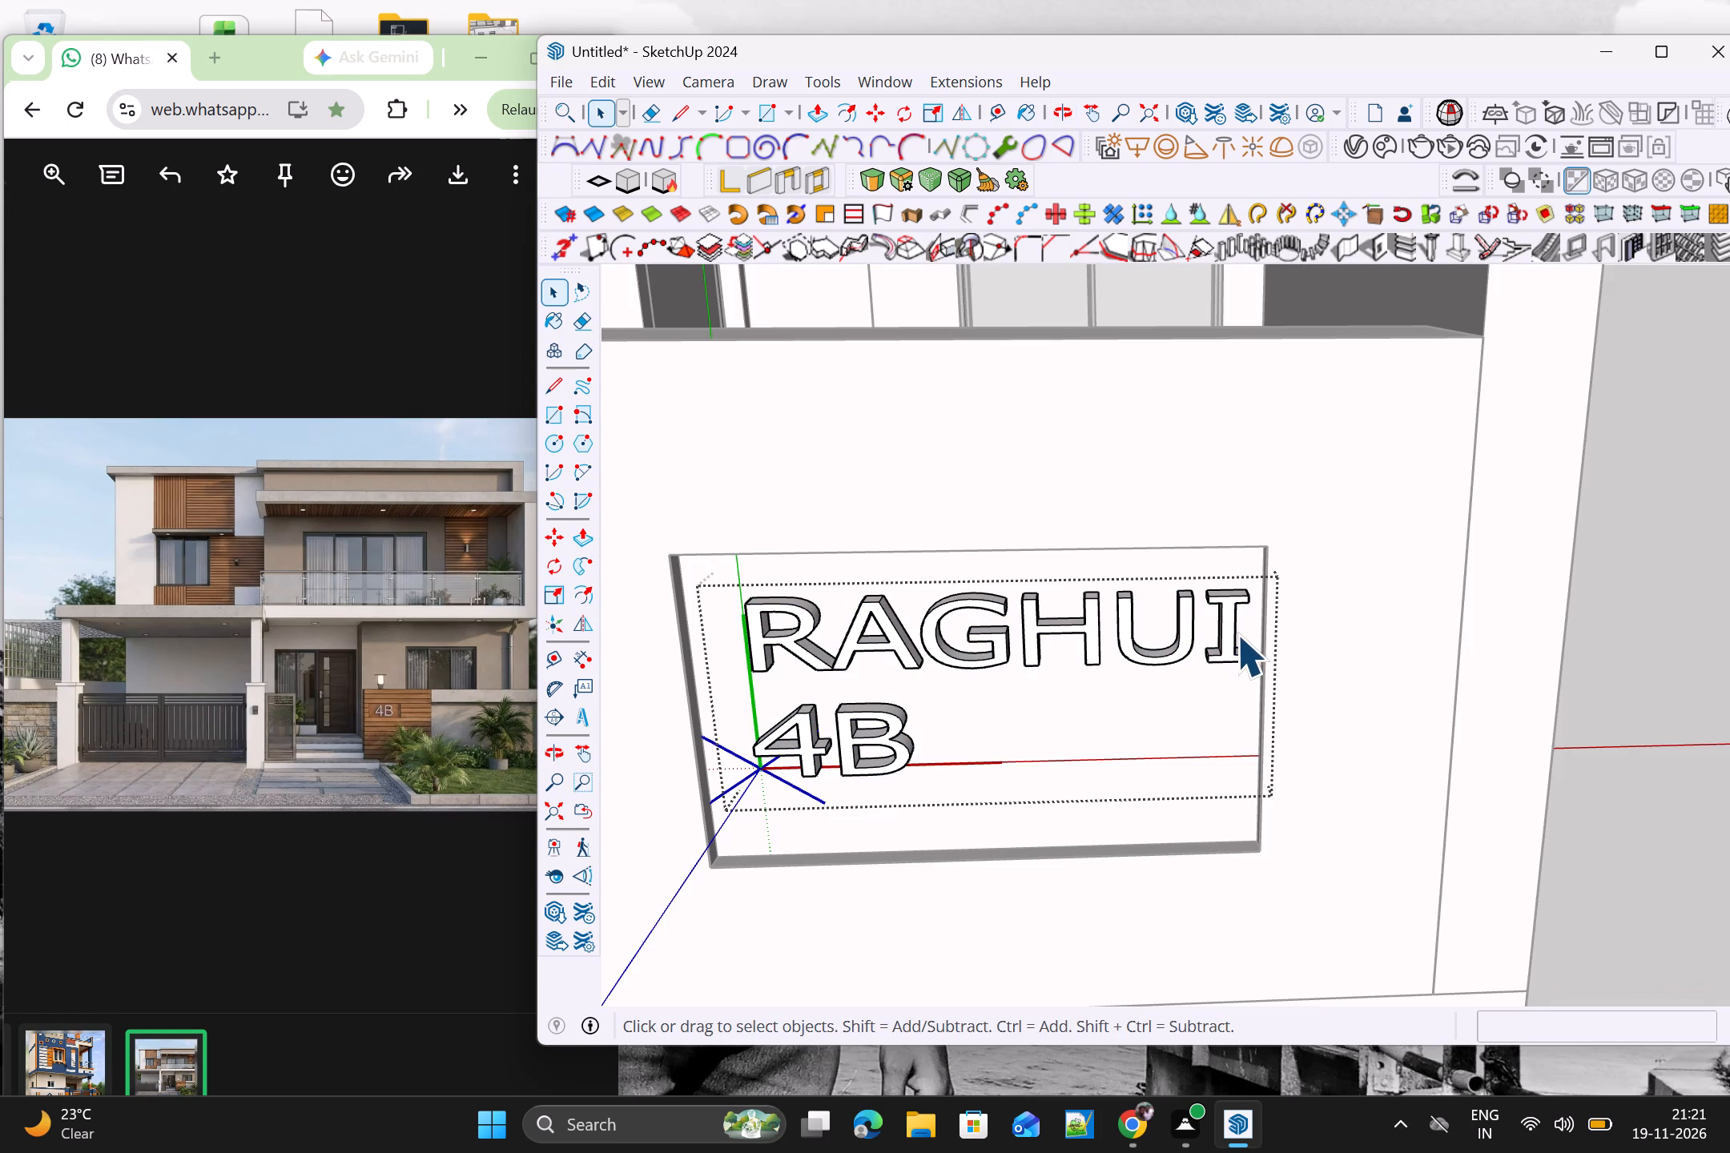
left_click(1227, 634)
scroll(1223, 634, "up", 3)
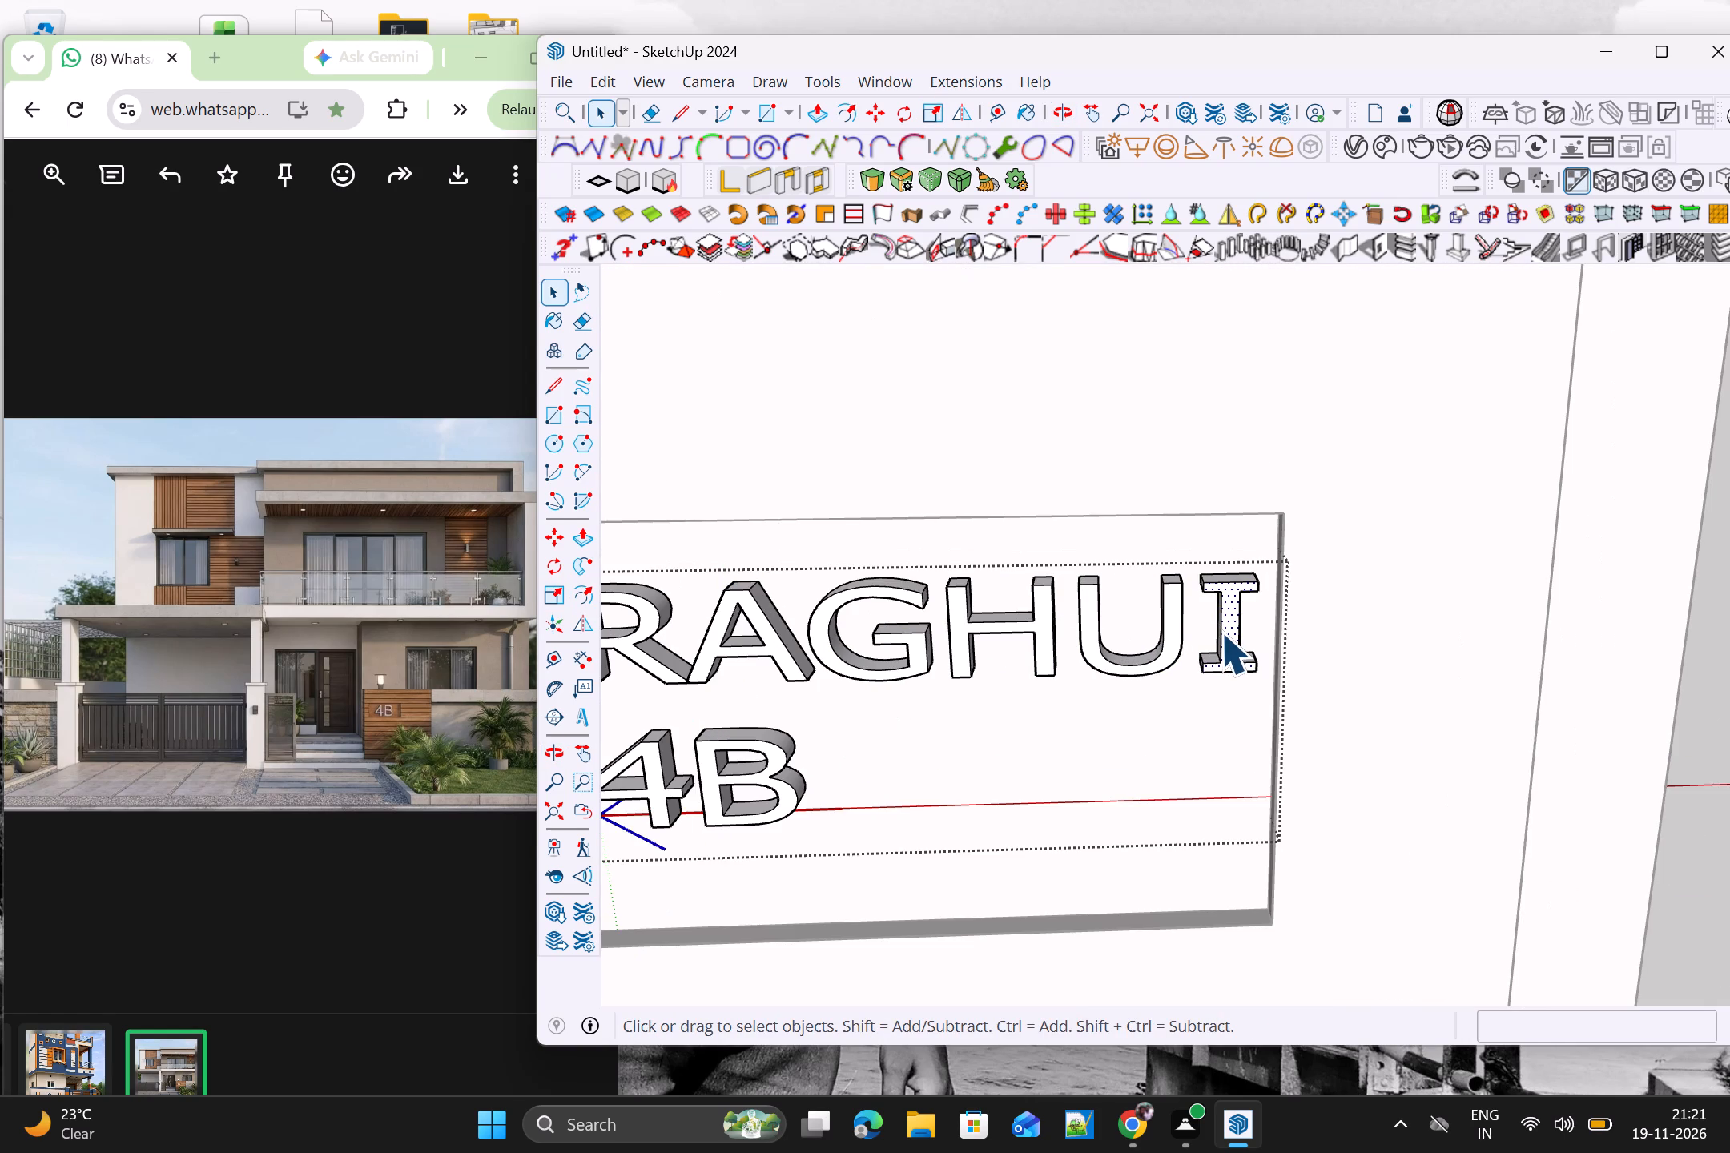
key("e")
scroll(1228, 629, "up", 3)
left_click_drag(1251, 625, 1227, 678)
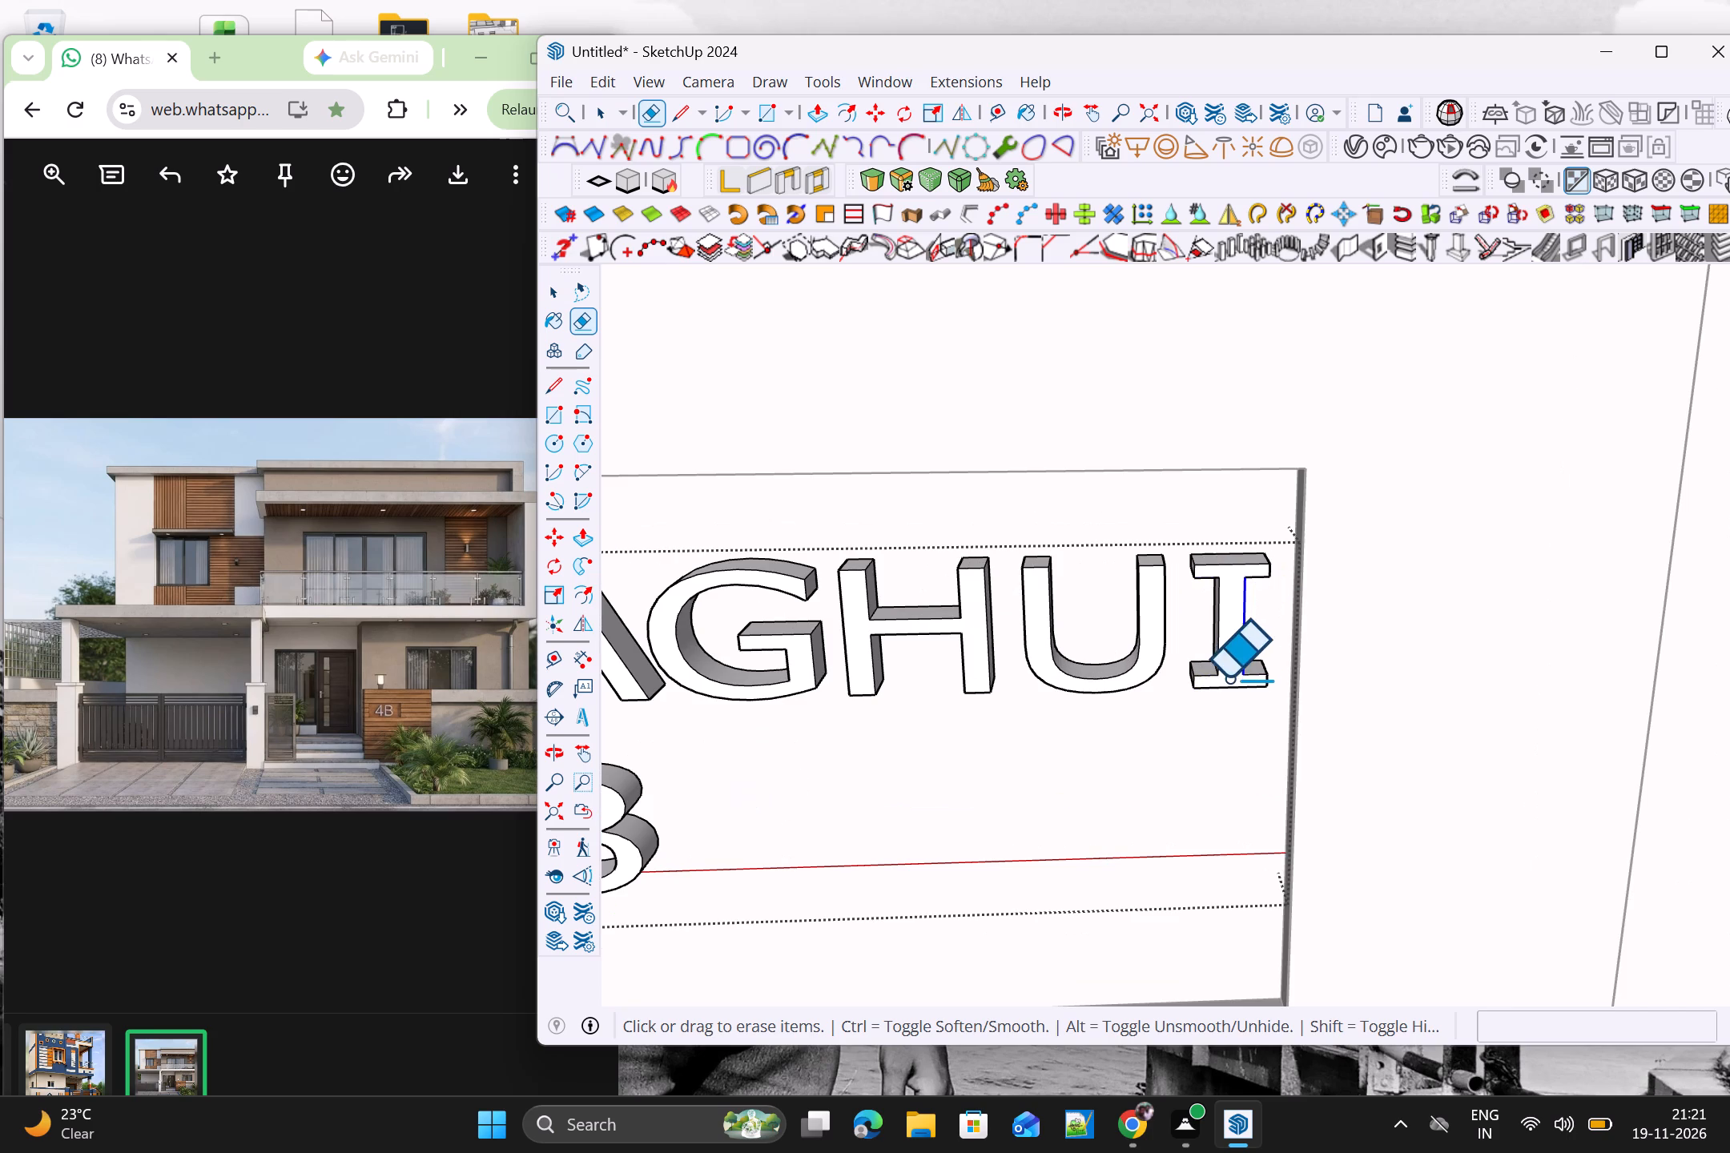
left_click_drag(1228, 570, 1216, 628)
Erase the lower serif and the remaining stem edges of the letter I.
scroll(1225, 653, "up", 4)
left_click_drag(1225, 655, 1178, 721)
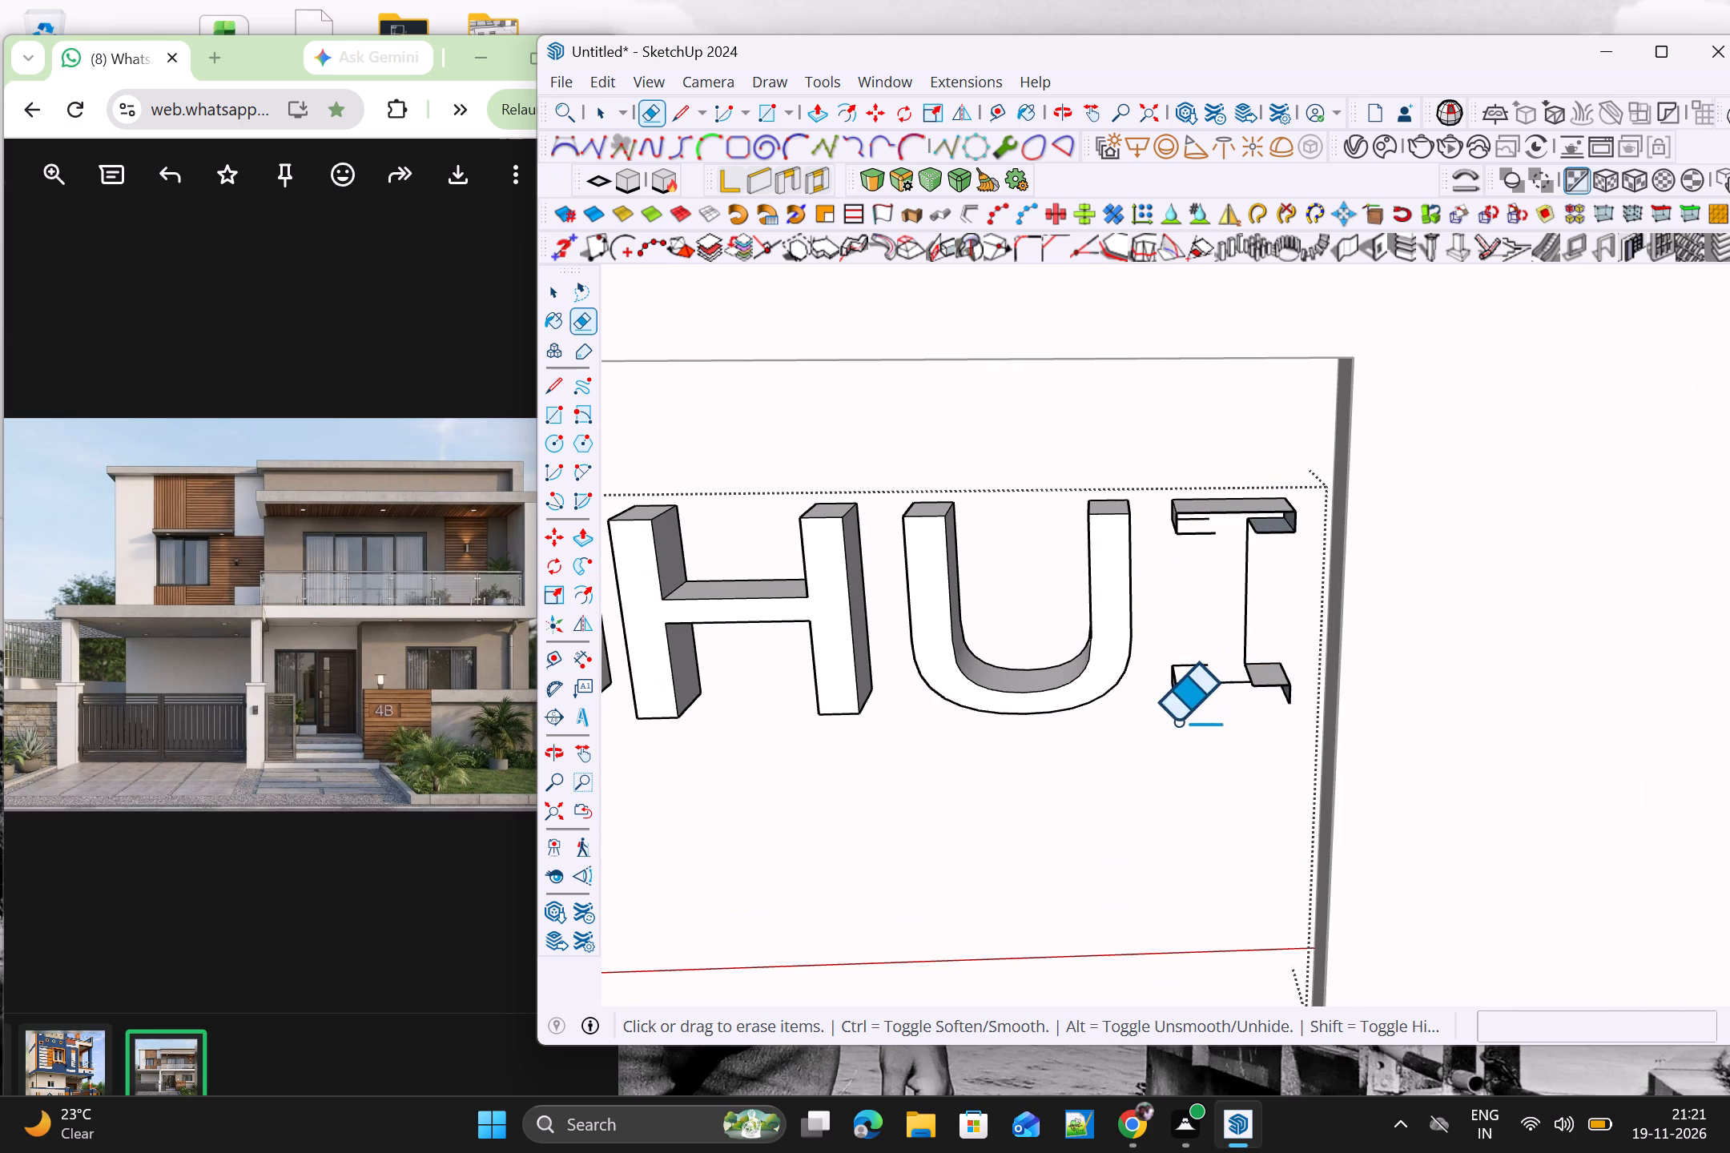
left_click_drag(1195, 667, 1169, 724)
left_click_drag(1267, 669, 1267, 699)
scroll(1266, 680, "up", 4)
left_click_drag(1251, 682, 1215, 713)
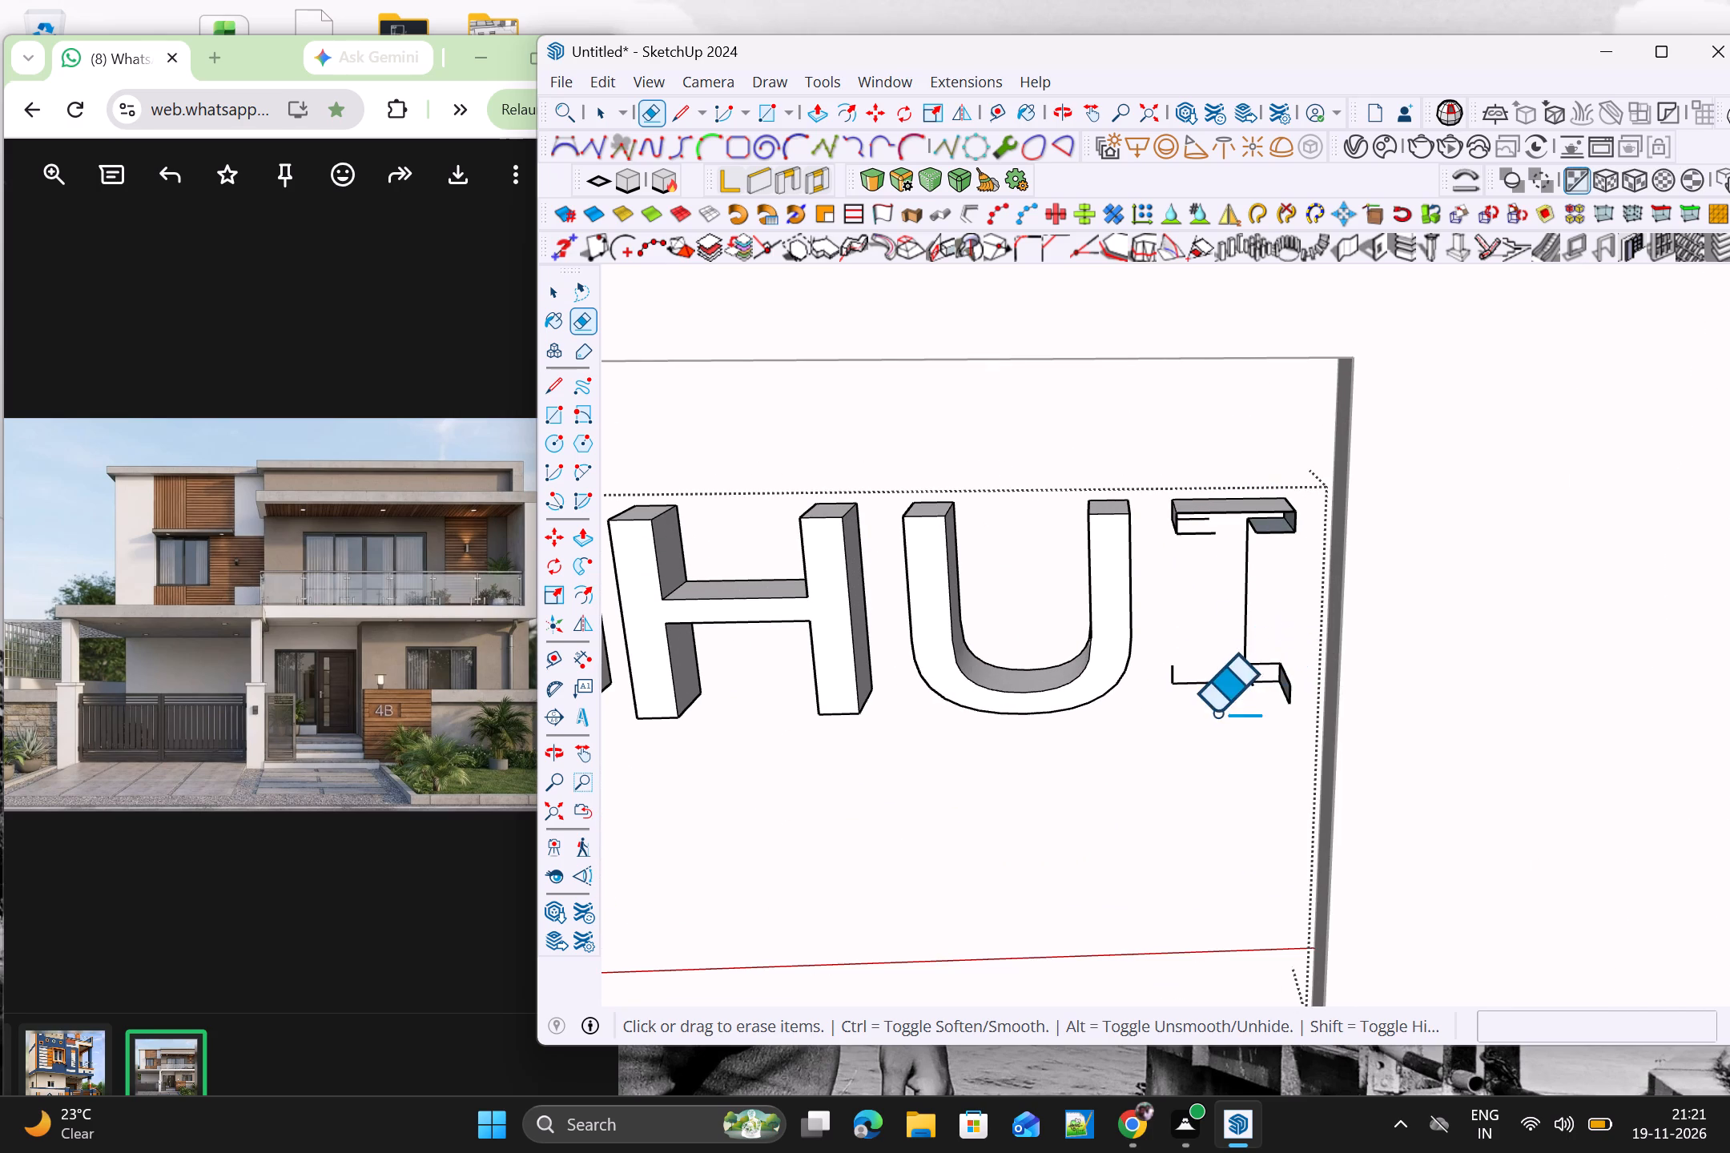
left_click_drag(1215, 713, 1205, 721)
scroll(1221, 708, "up", 4)
left_click_drag(1306, 629, 1314, 709)
left_click_drag(1333, 650, 1278, 747)
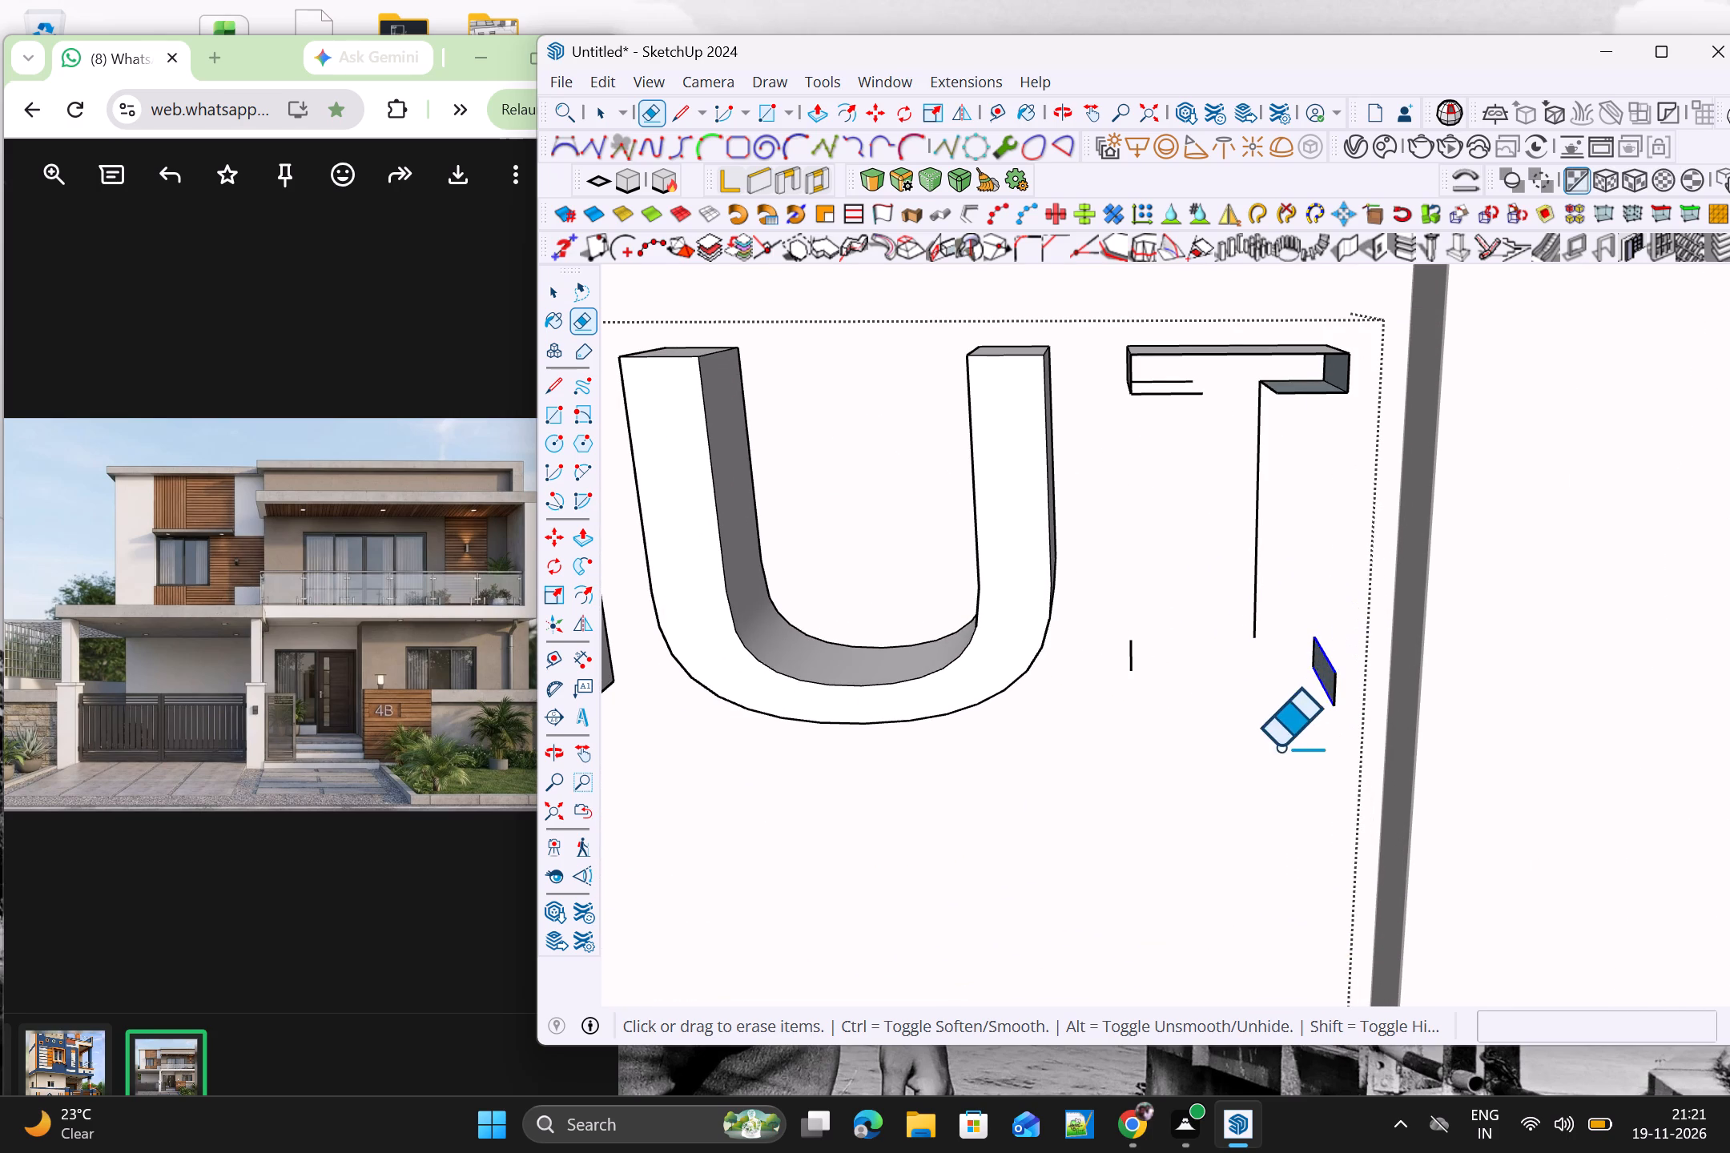
left_click_drag(1278, 747, 1276, 747)
scroll(1284, 618, "up", 3)
left_click_drag(1279, 583, 1064, 700)
scroll(1203, 708, "up", 3)
left_click_drag(1388, 644, 1307, 723)
left_click_drag(1401, 711, 1416, 746)
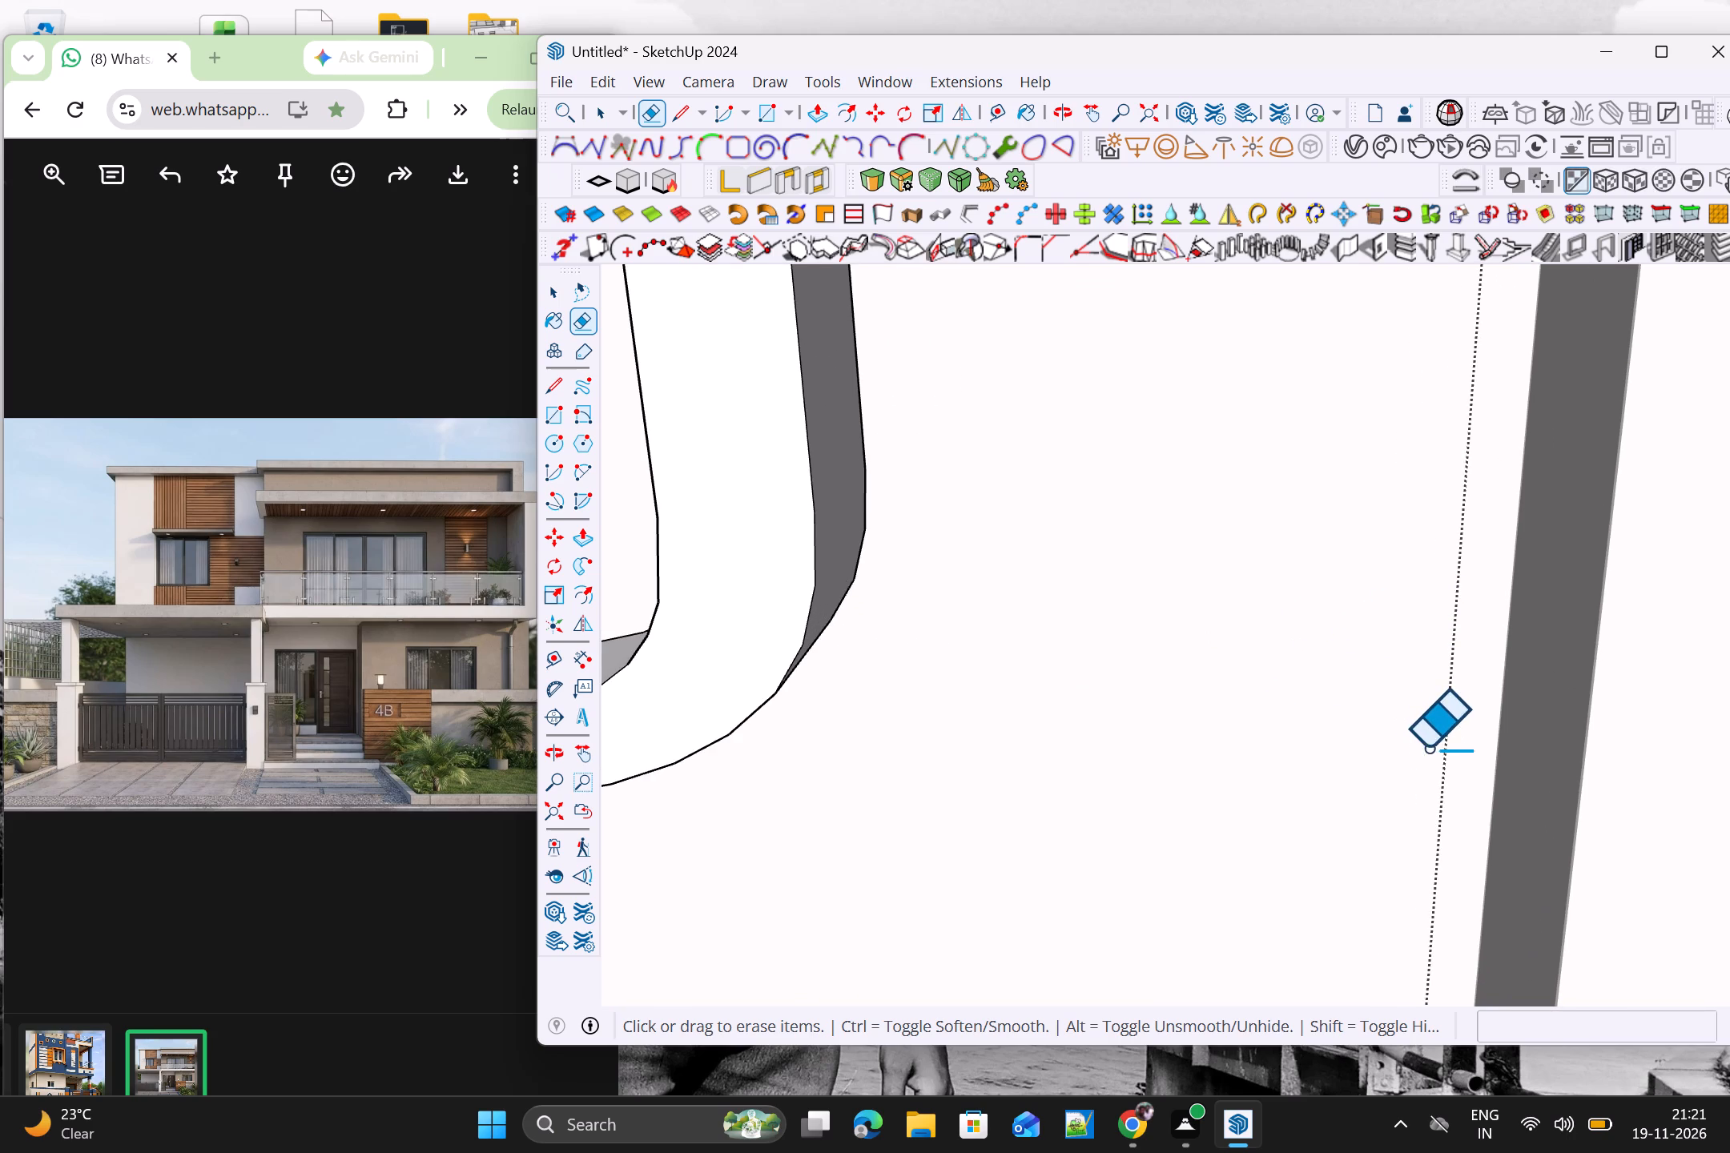
Erase the upper serif of the letter I so the name reads RAGHU, and leave the text's editing mode.
scroll(1407, 752, "down", 9)
scroll(1261, 593, "up", 4)
left_click_drag(1254, 404, 1248, 478)
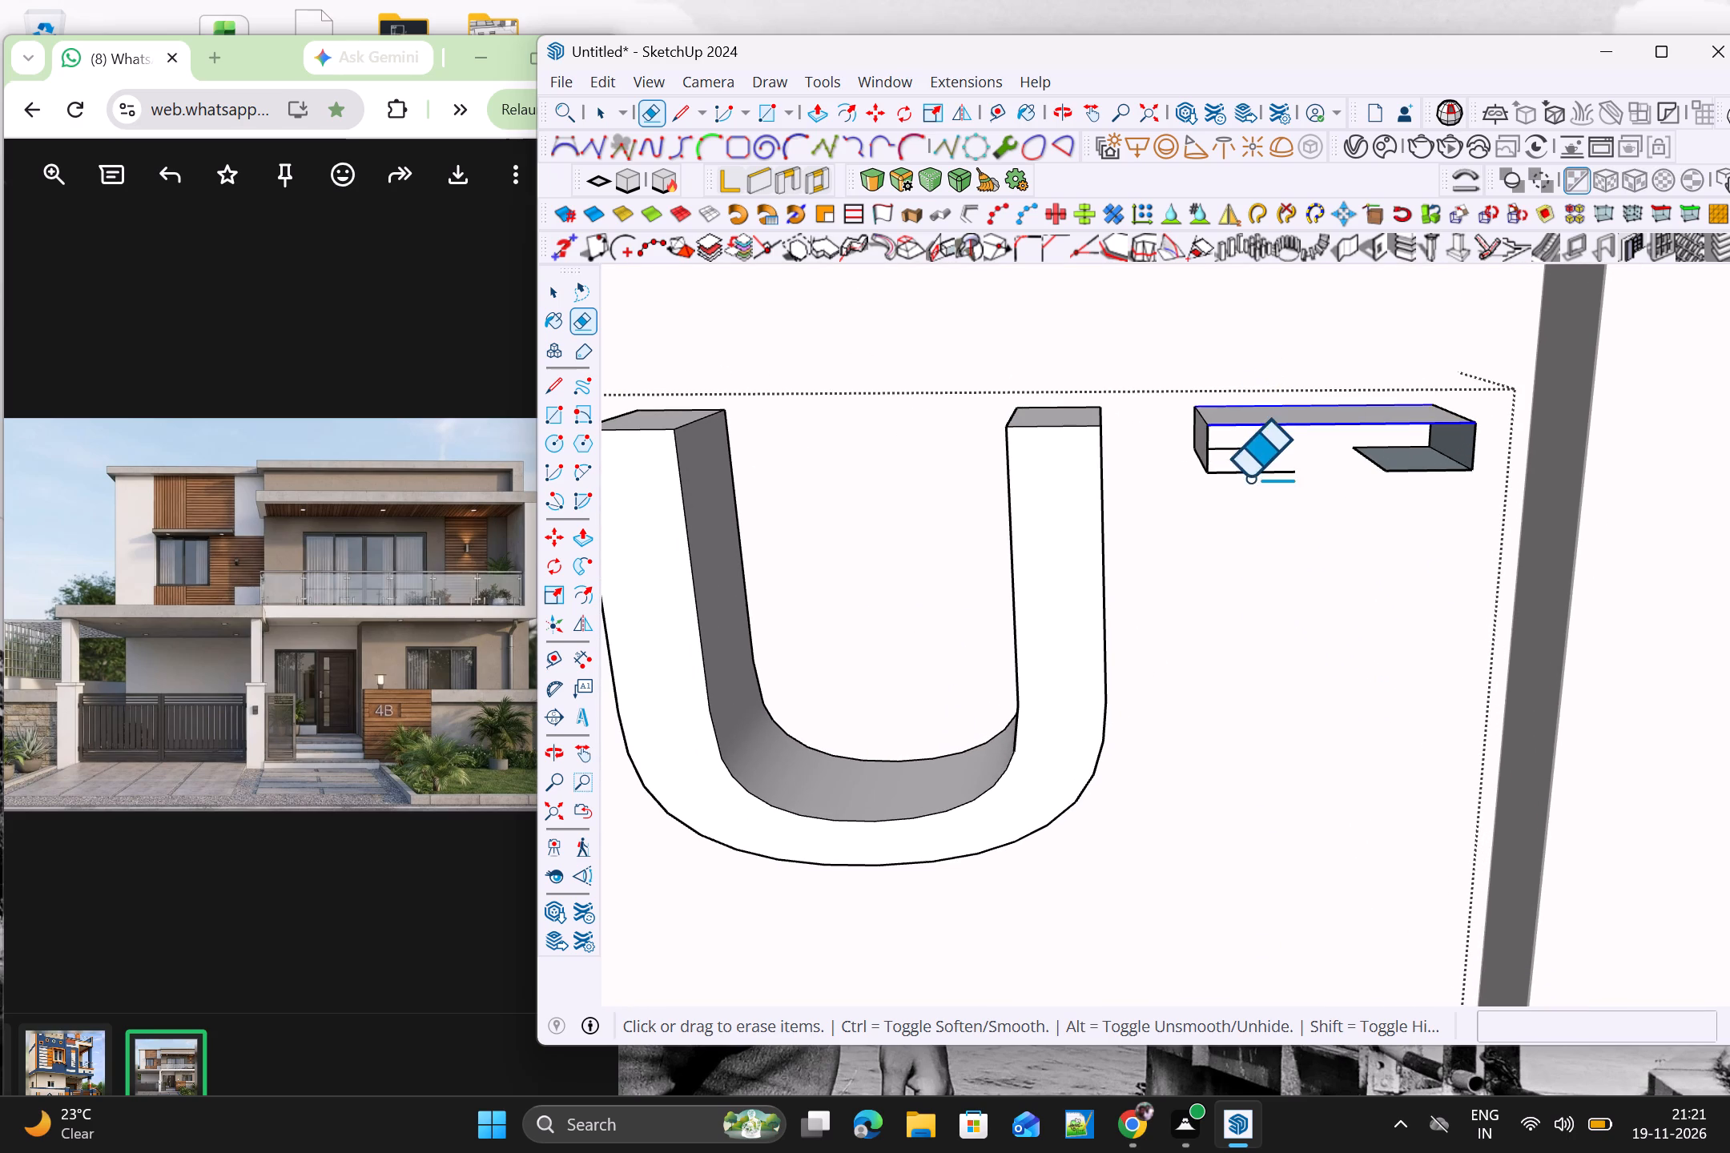
left_click_drag(1248, 478, 1248, 483)
left_click_drag(1251, 439, 1182, 462)
scroll(1205, 458, "up", 3)
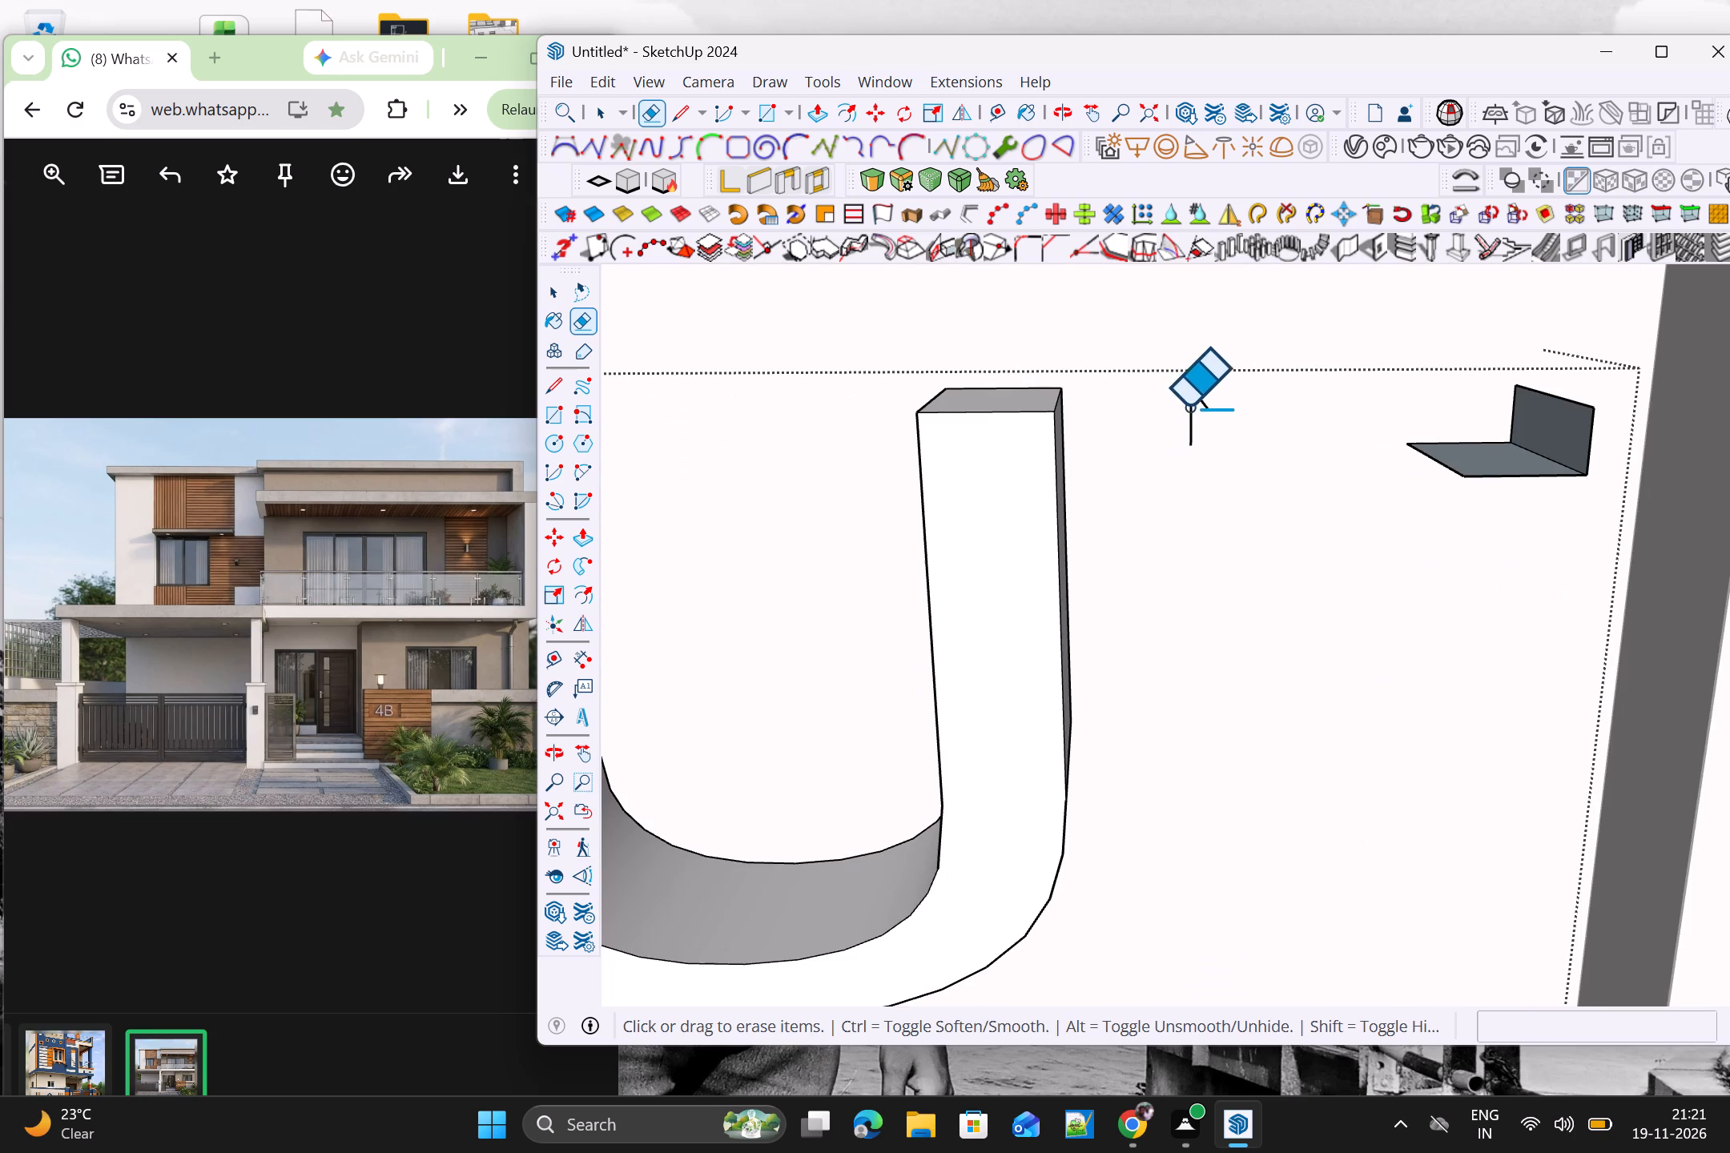
left_click_drag(1222, 400, 1165, 449)
left_click_drag(1519, 440, 1527, 487)
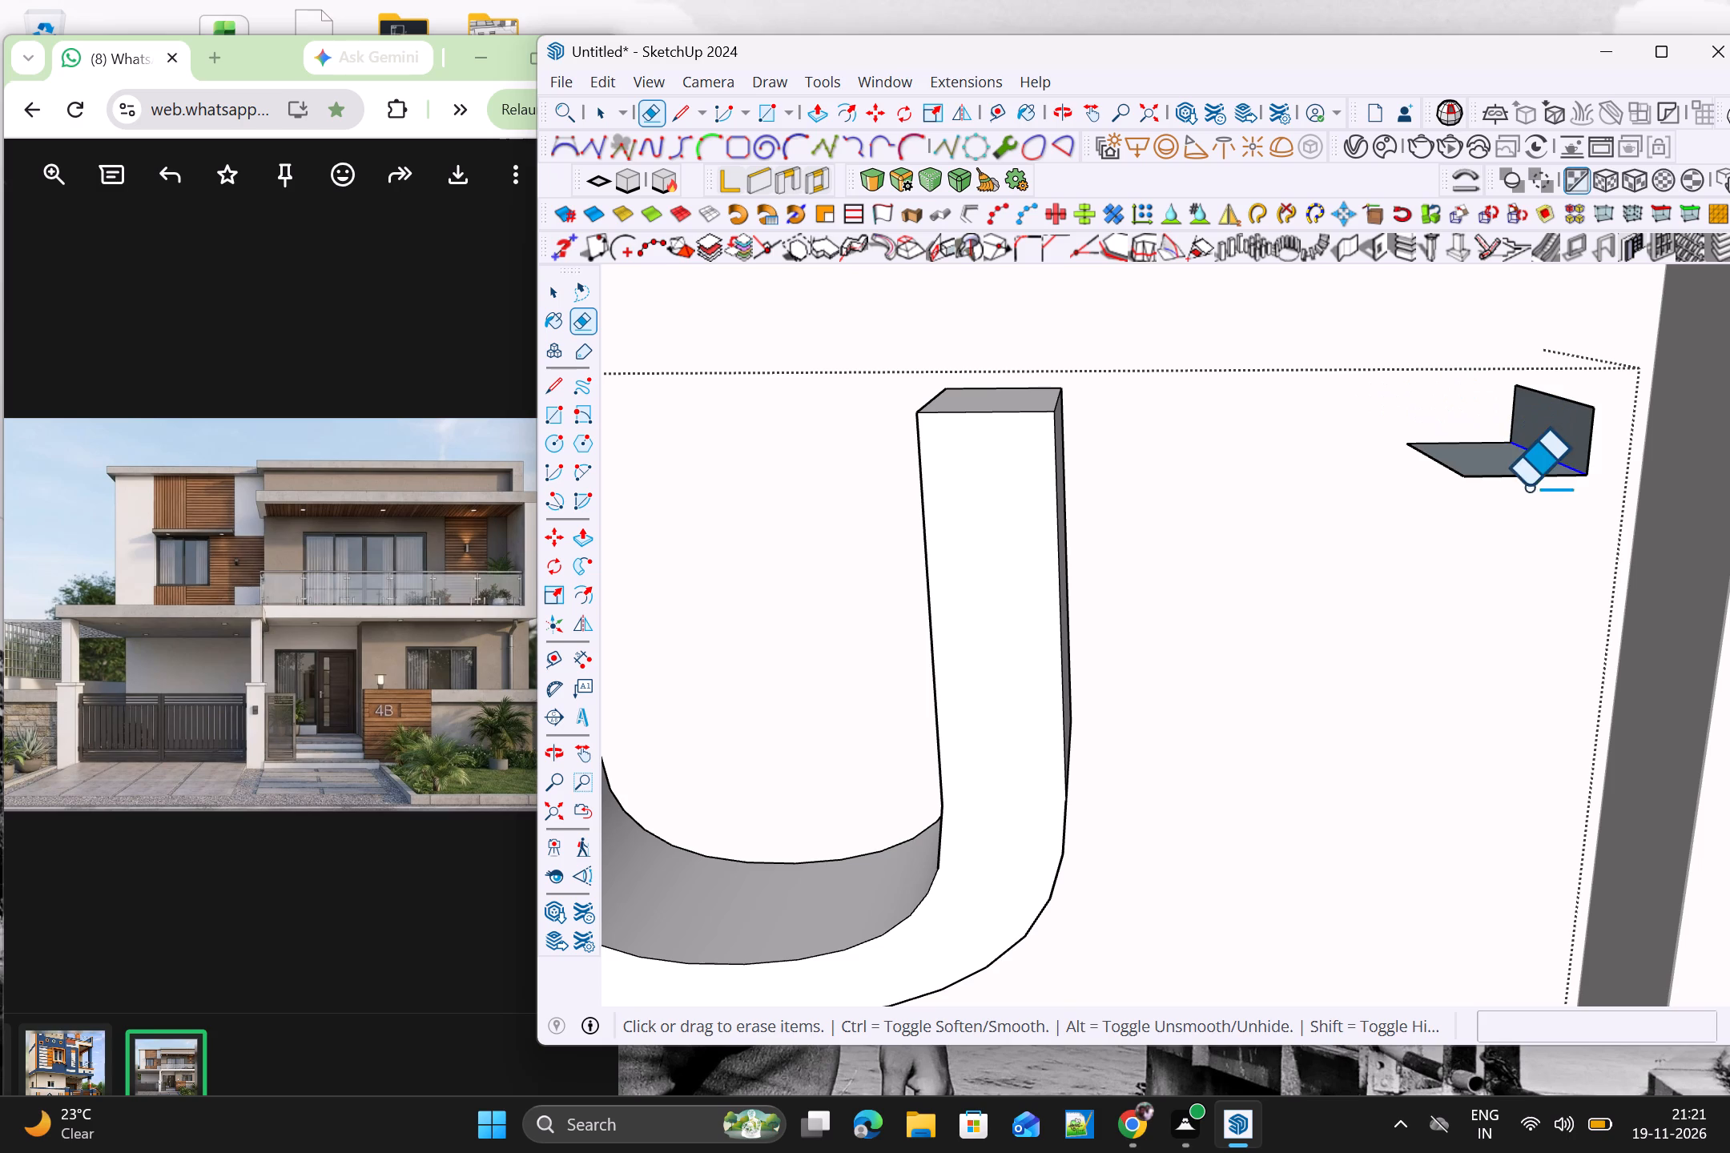
left_click_drag(1527, 487, 1520, 499)
left_click_drag(1577, 404, 1434, 506)
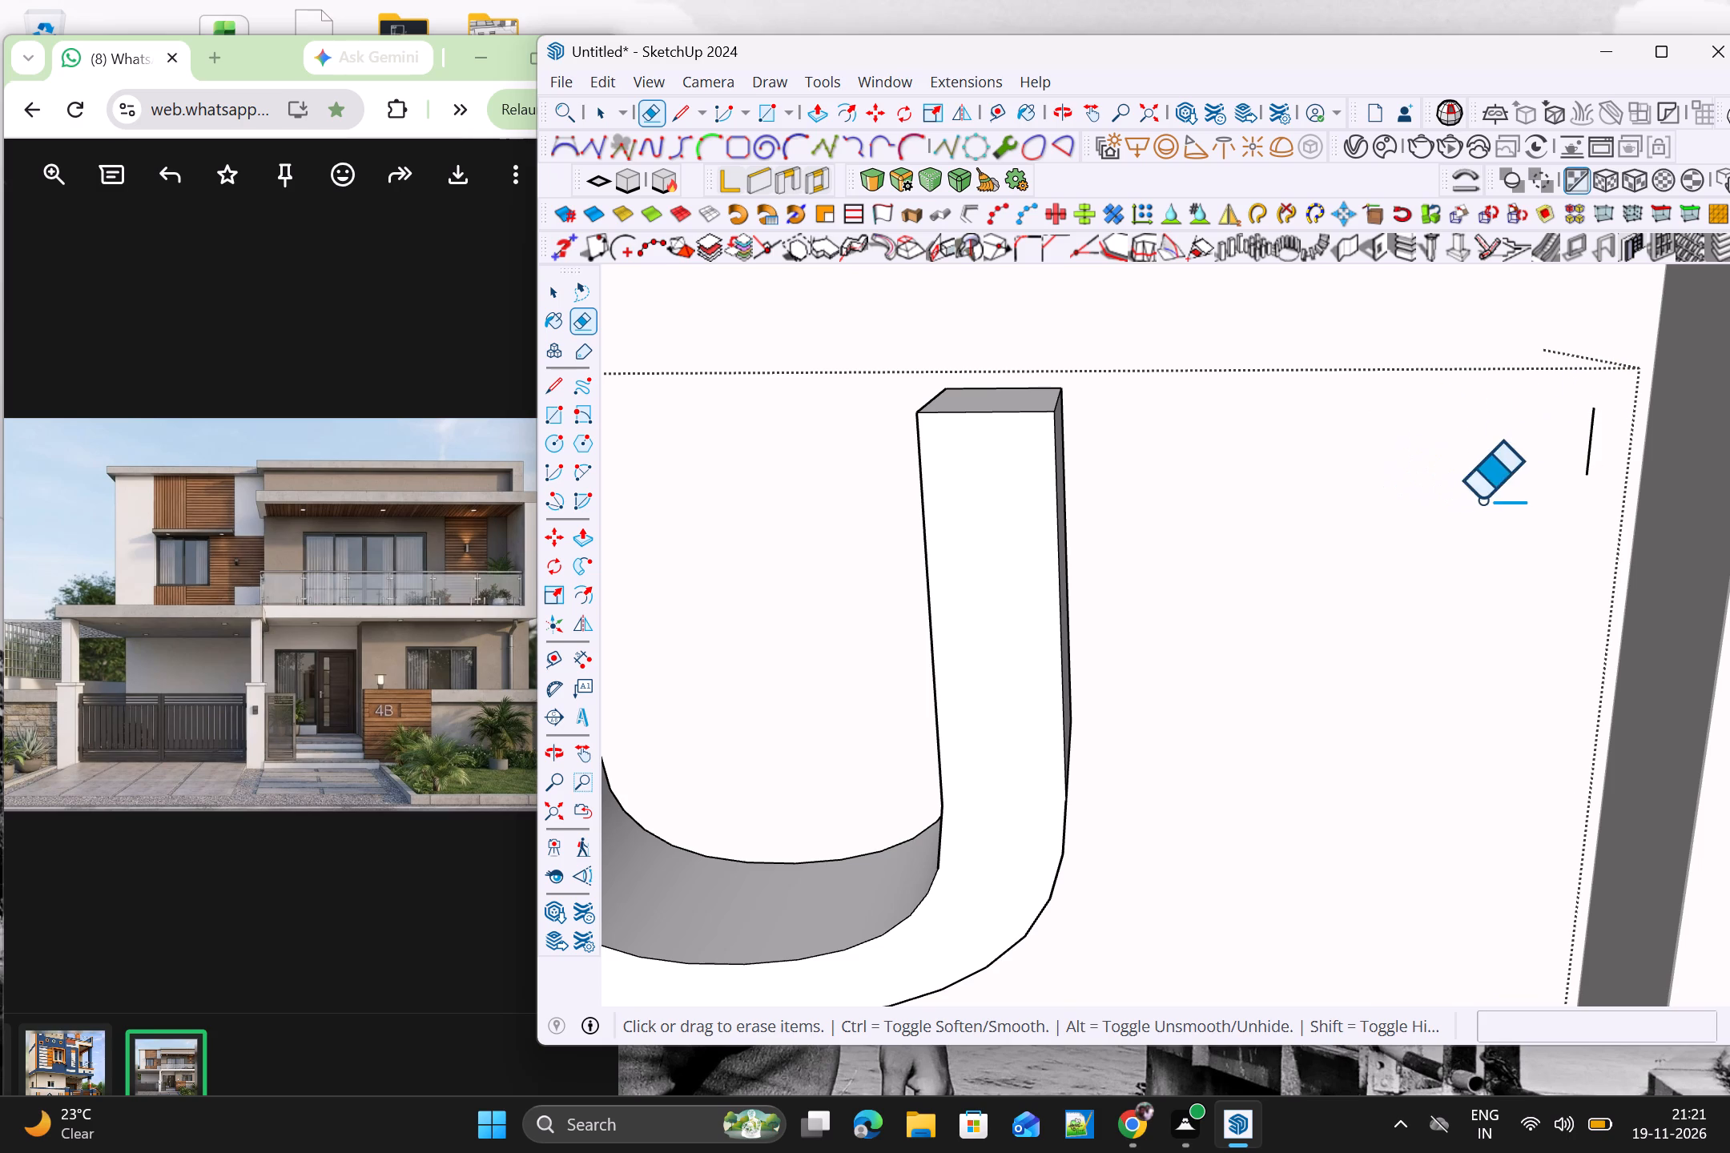
left_click_drag(1588, 422, 1602, 483)
scroll(1548, 482, "down", 8)
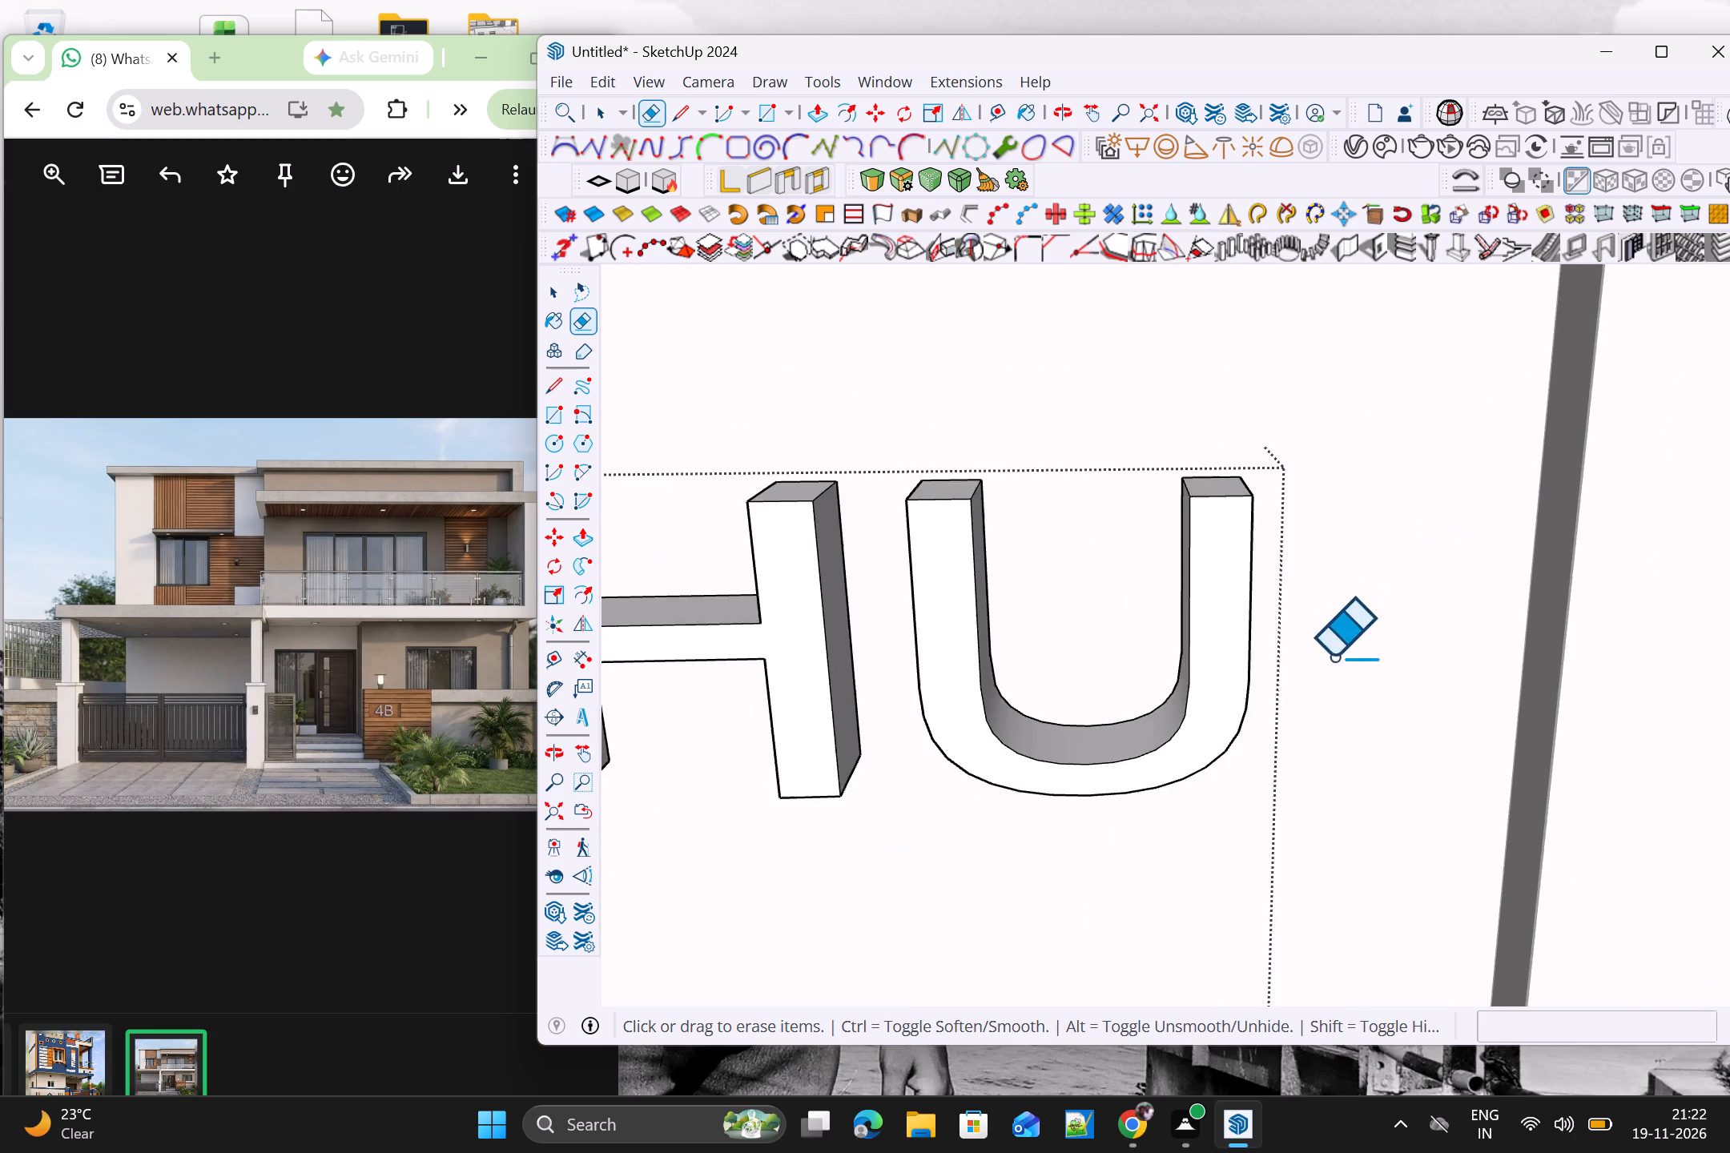
scroll(1332, 657, "down", 8)
key("space")
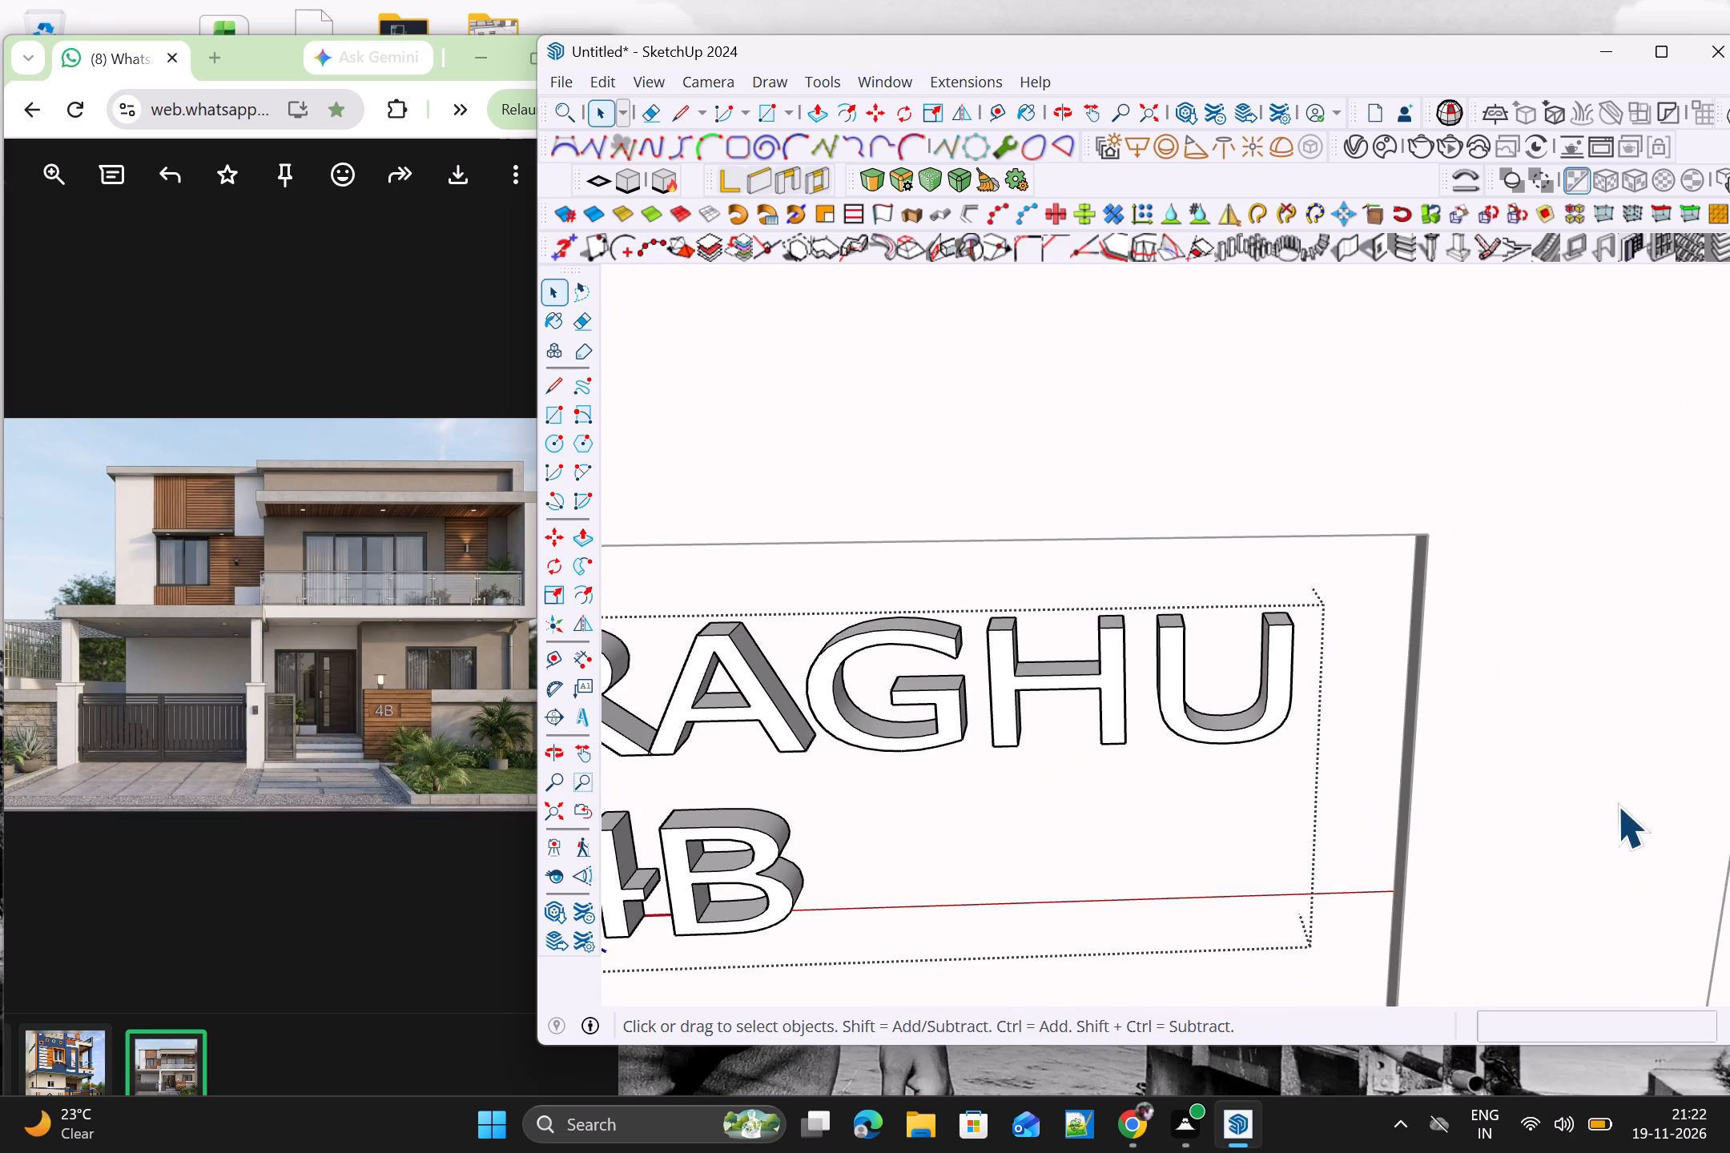
left_click(1601, 808)
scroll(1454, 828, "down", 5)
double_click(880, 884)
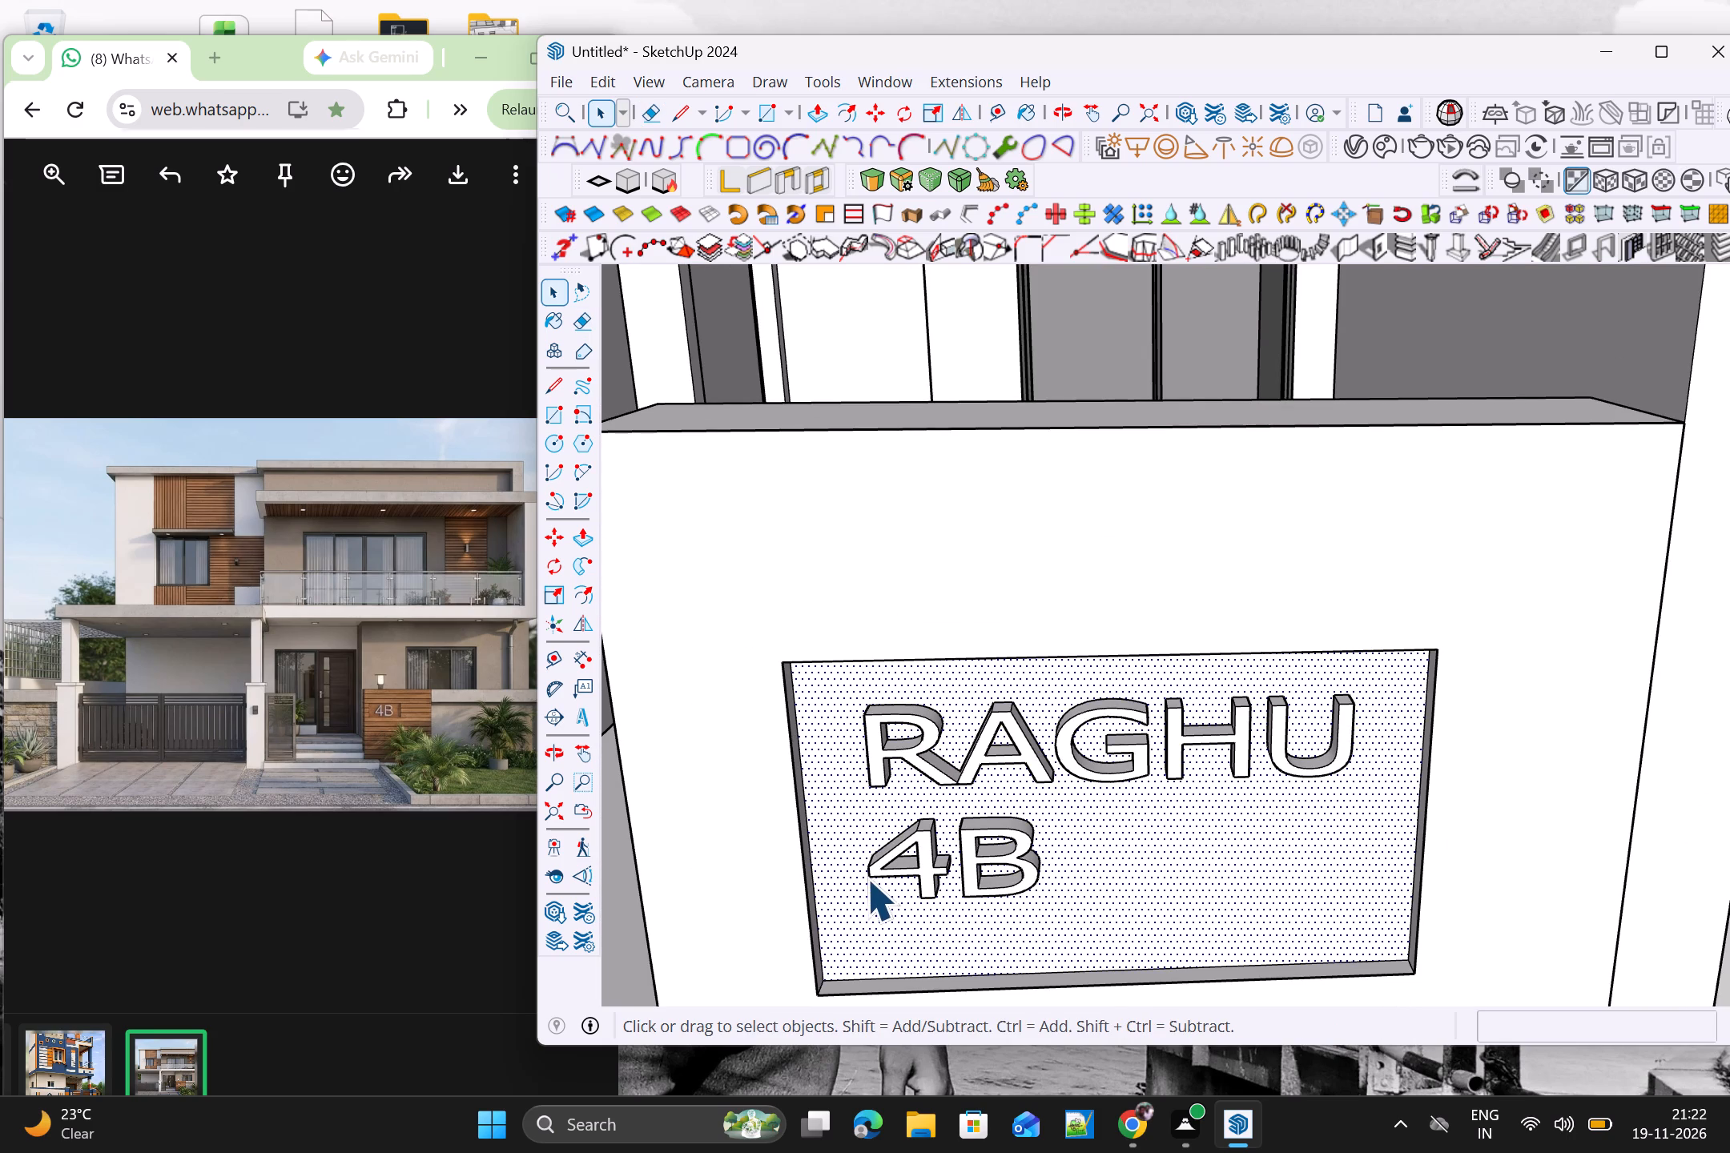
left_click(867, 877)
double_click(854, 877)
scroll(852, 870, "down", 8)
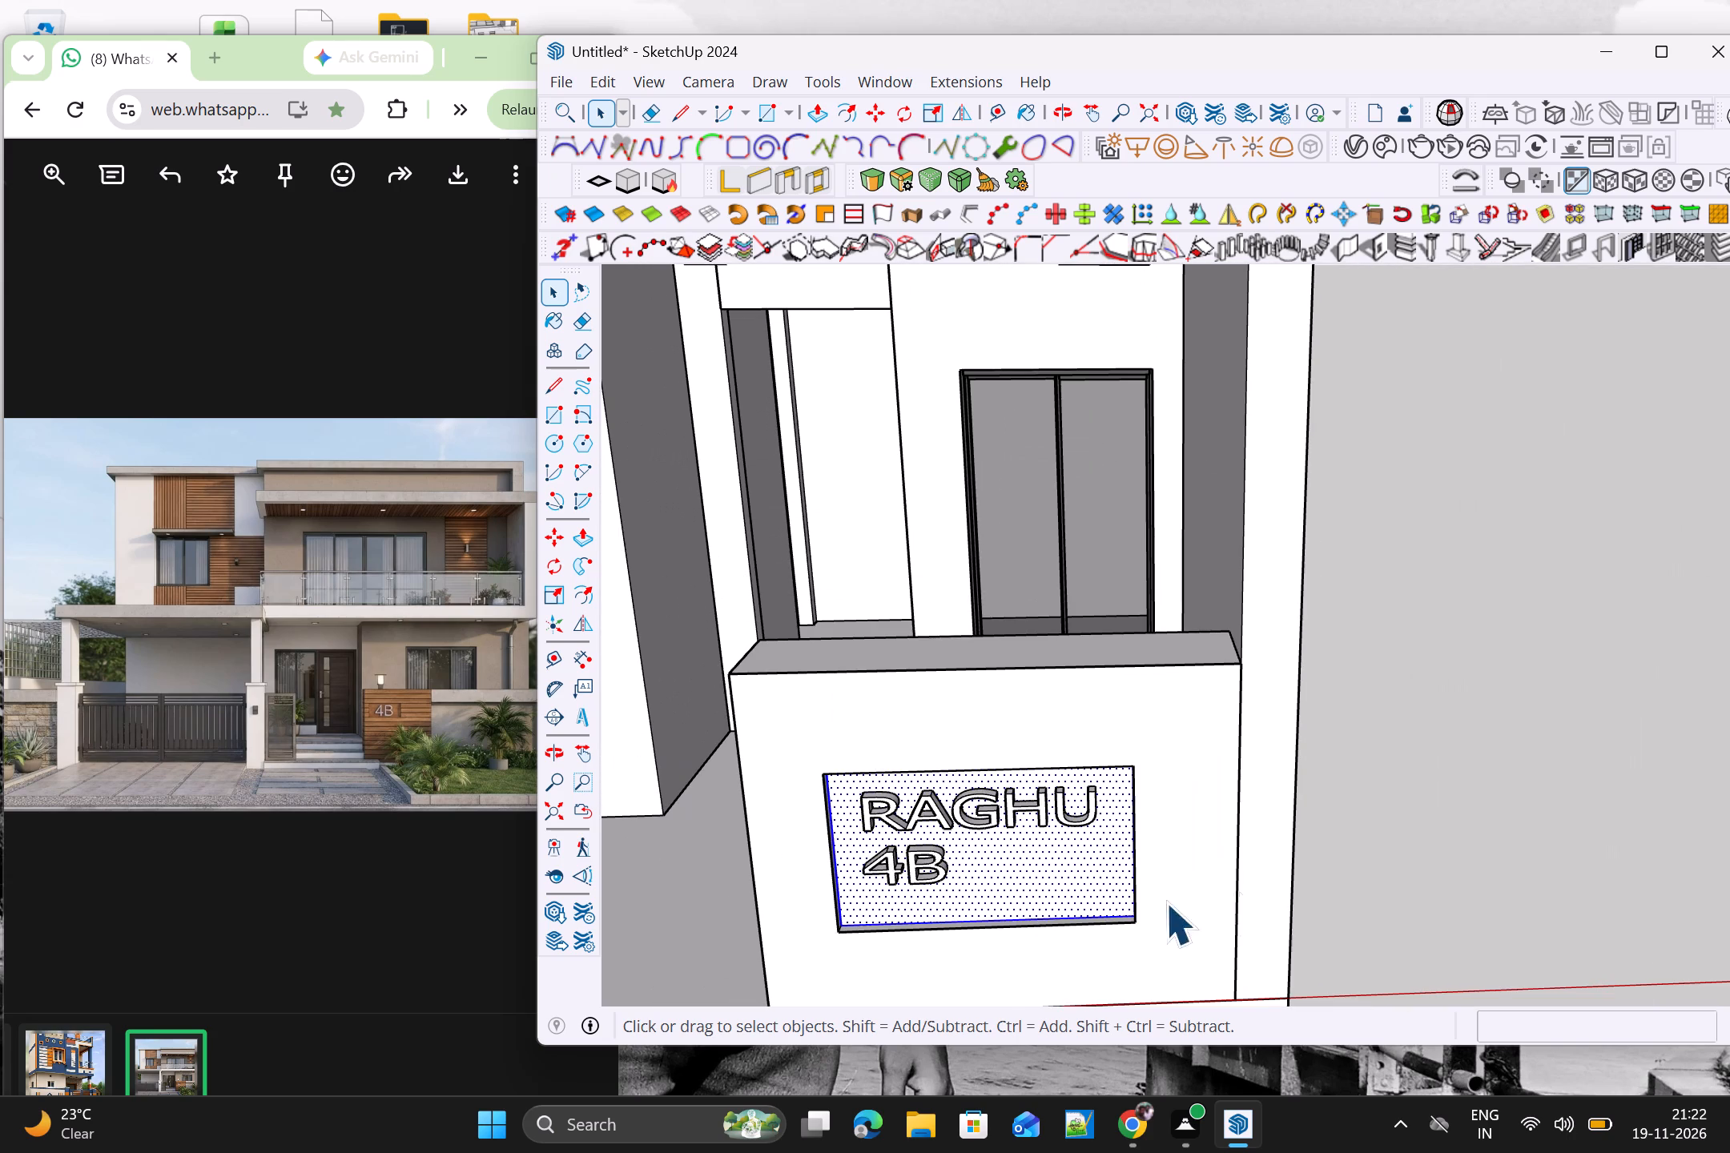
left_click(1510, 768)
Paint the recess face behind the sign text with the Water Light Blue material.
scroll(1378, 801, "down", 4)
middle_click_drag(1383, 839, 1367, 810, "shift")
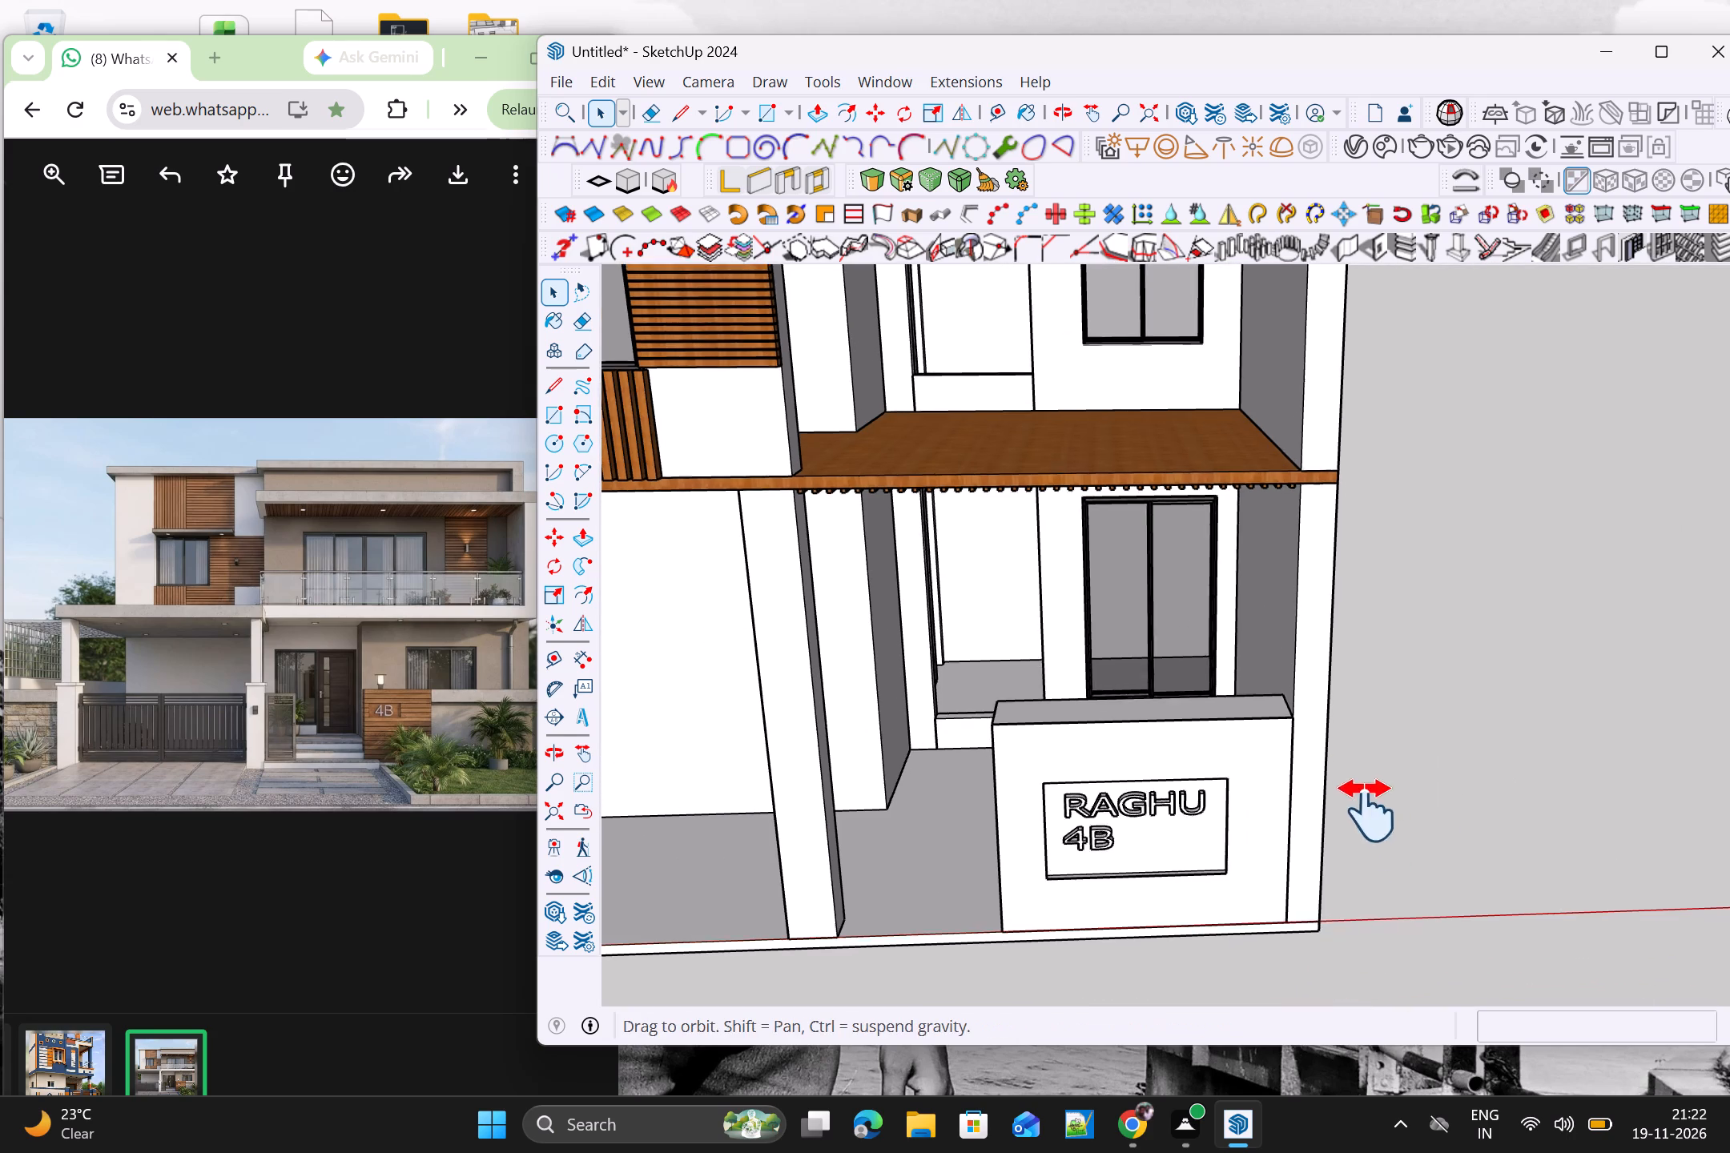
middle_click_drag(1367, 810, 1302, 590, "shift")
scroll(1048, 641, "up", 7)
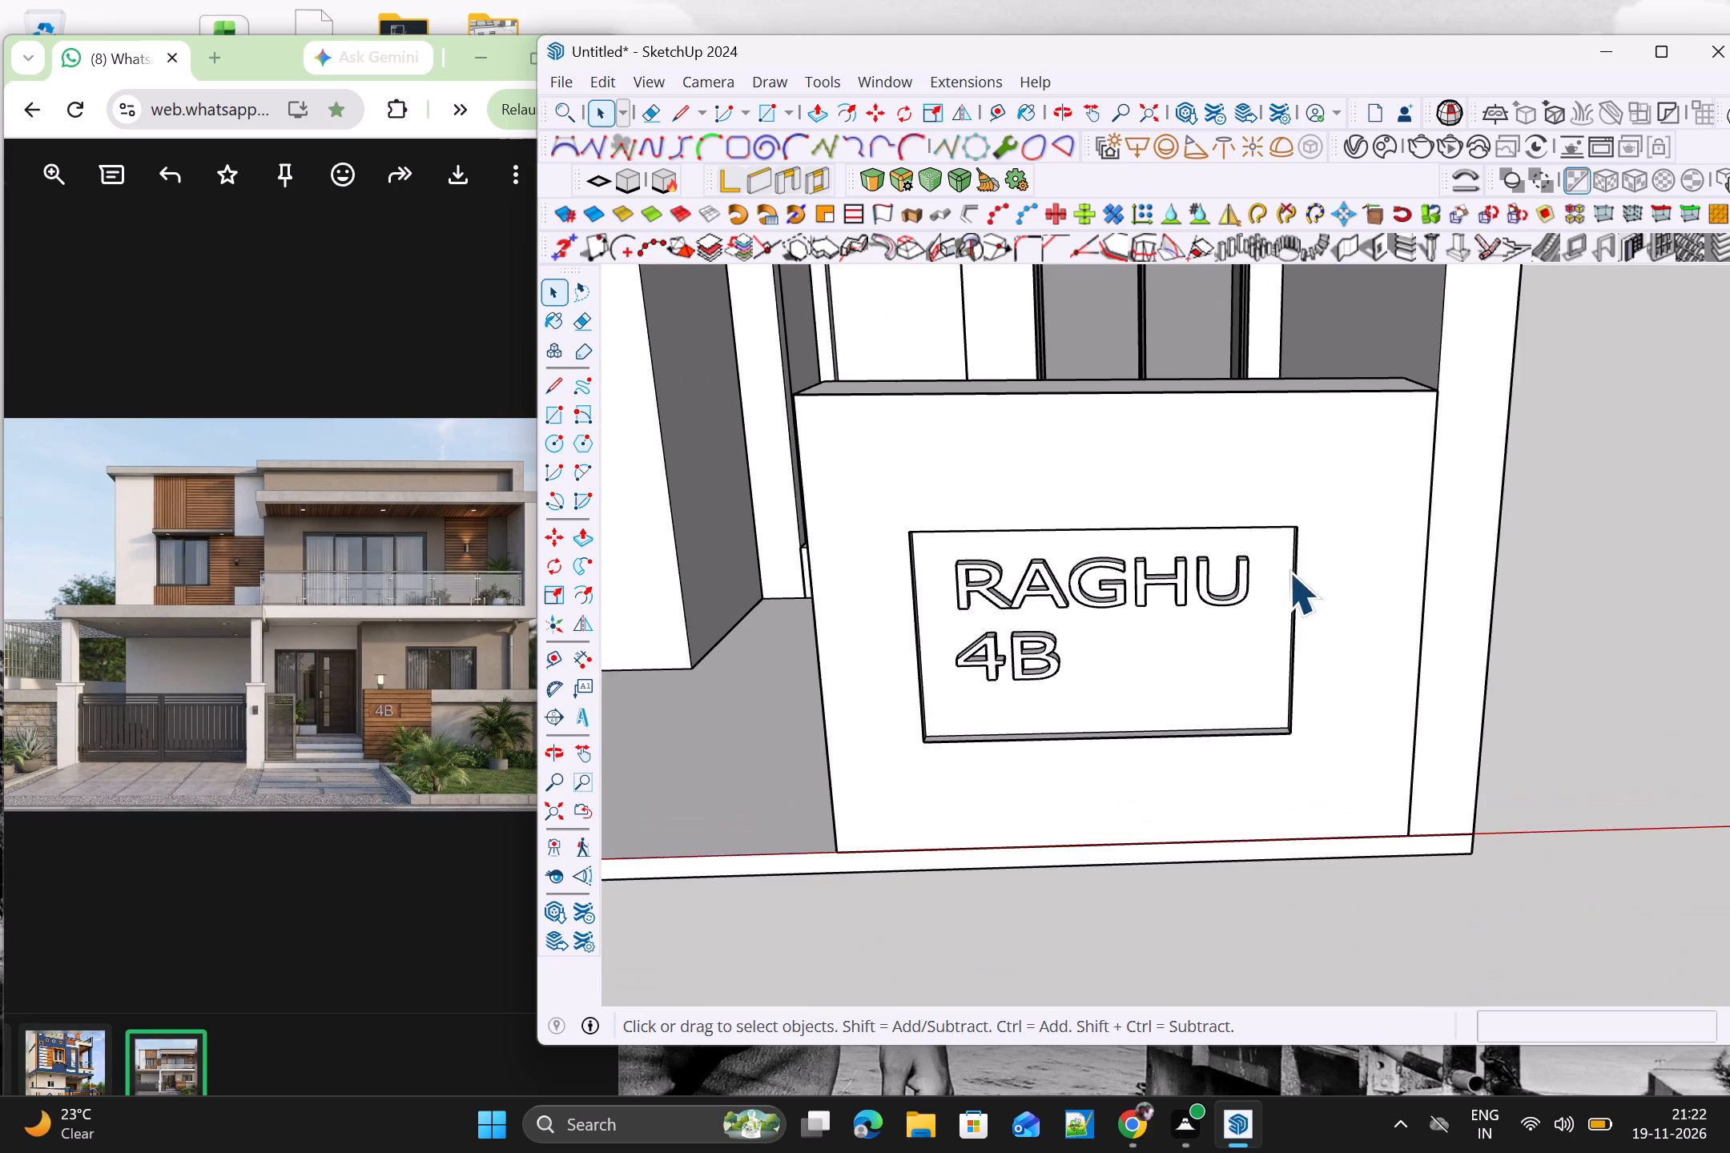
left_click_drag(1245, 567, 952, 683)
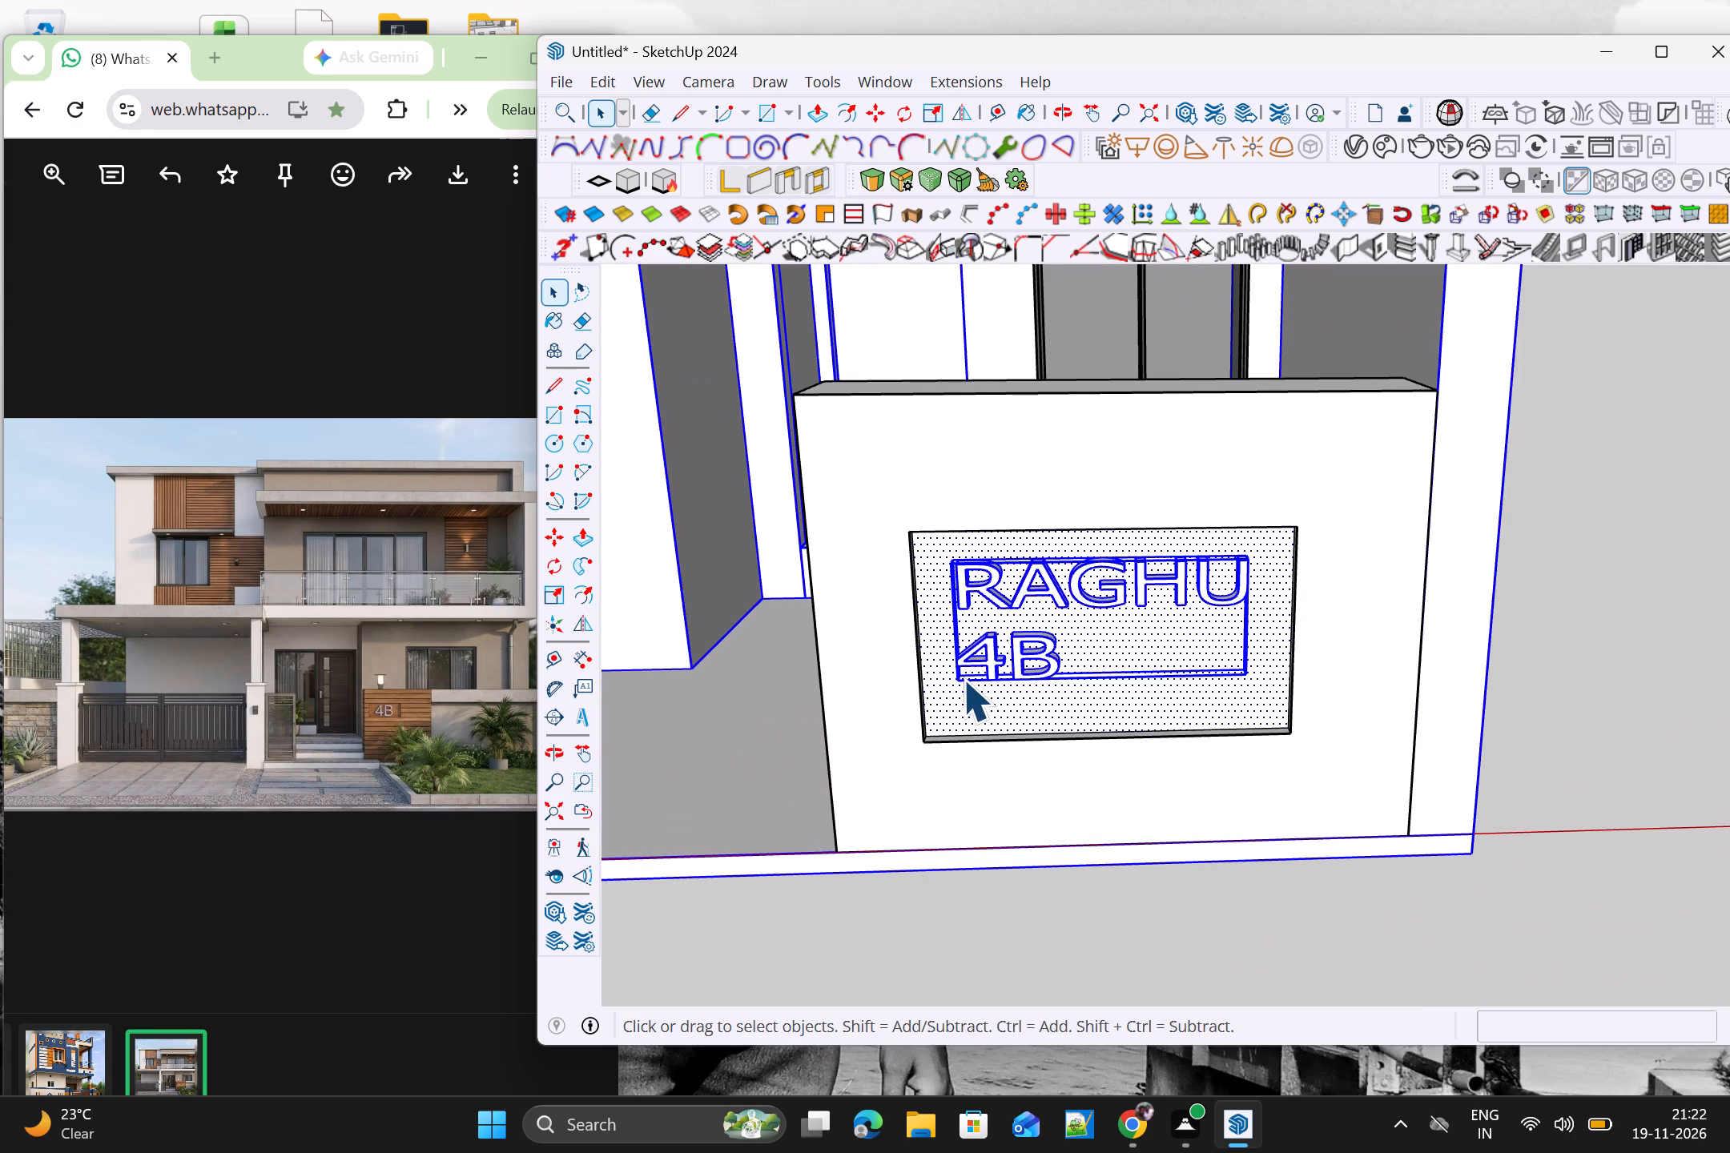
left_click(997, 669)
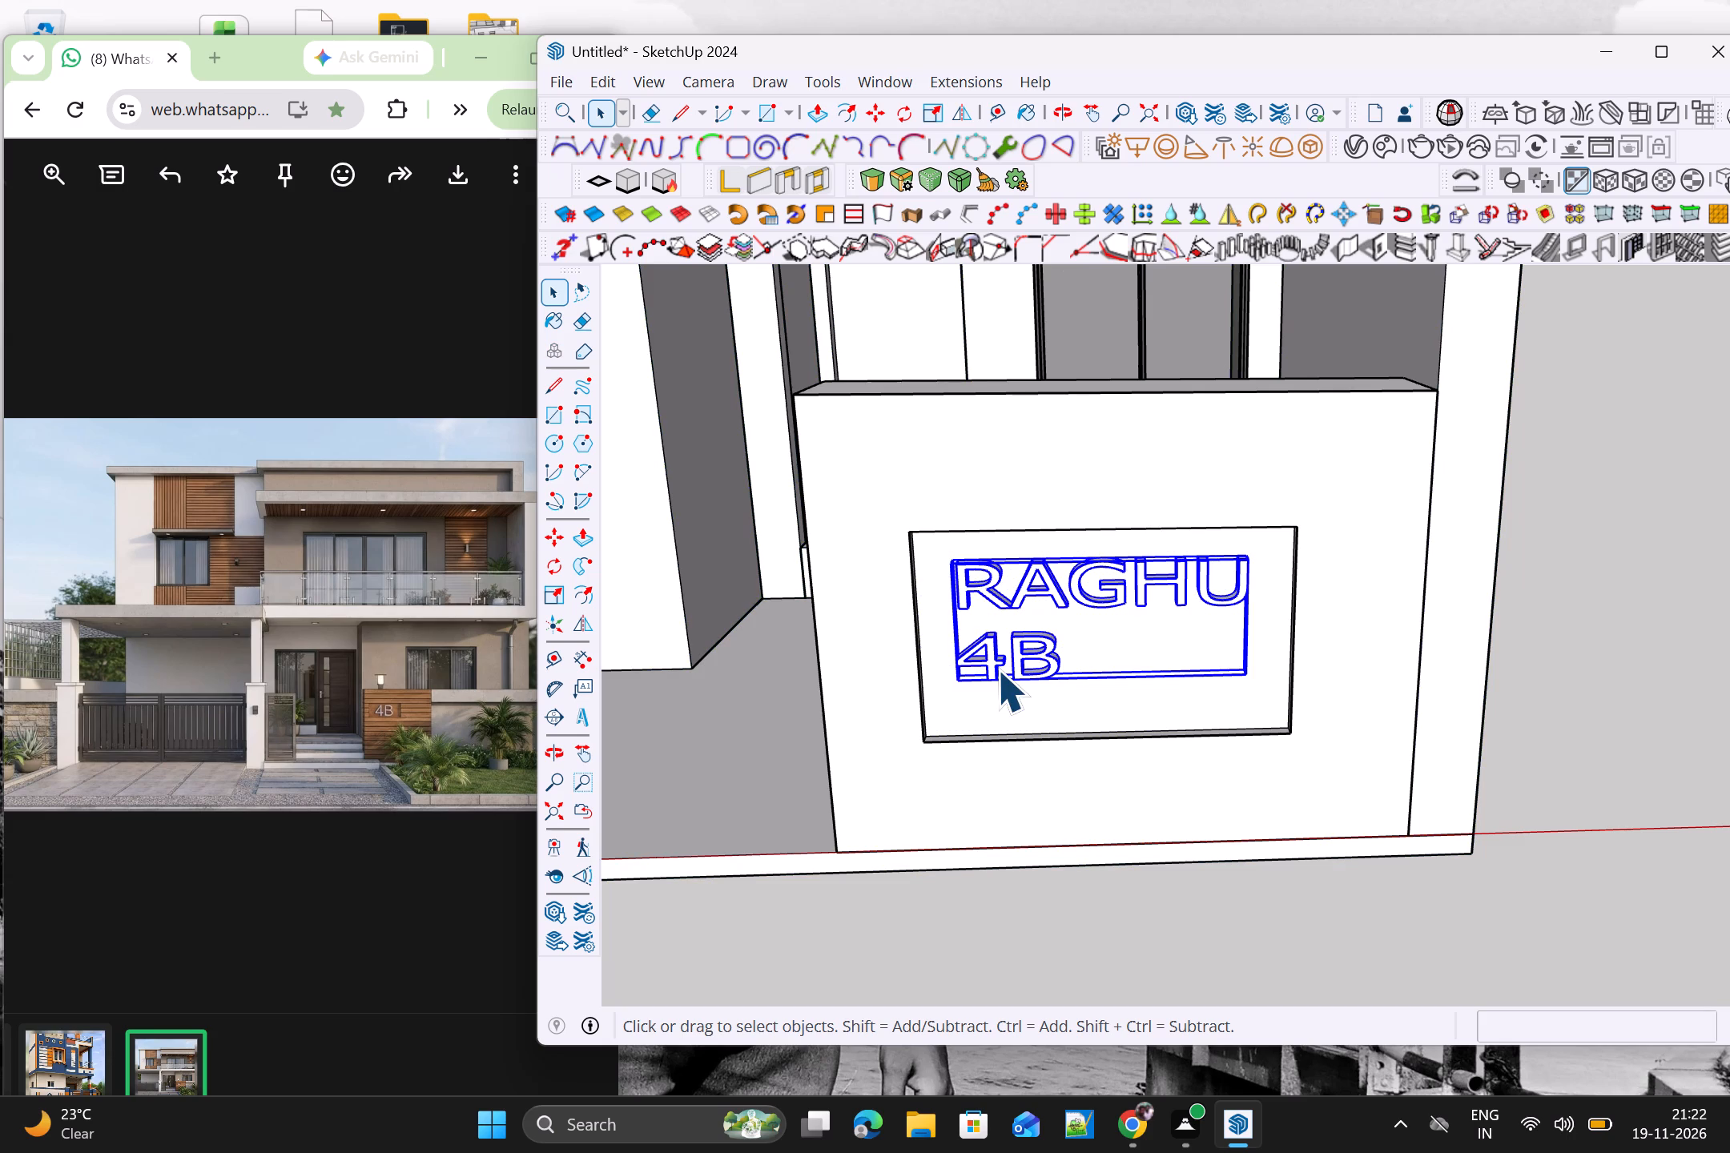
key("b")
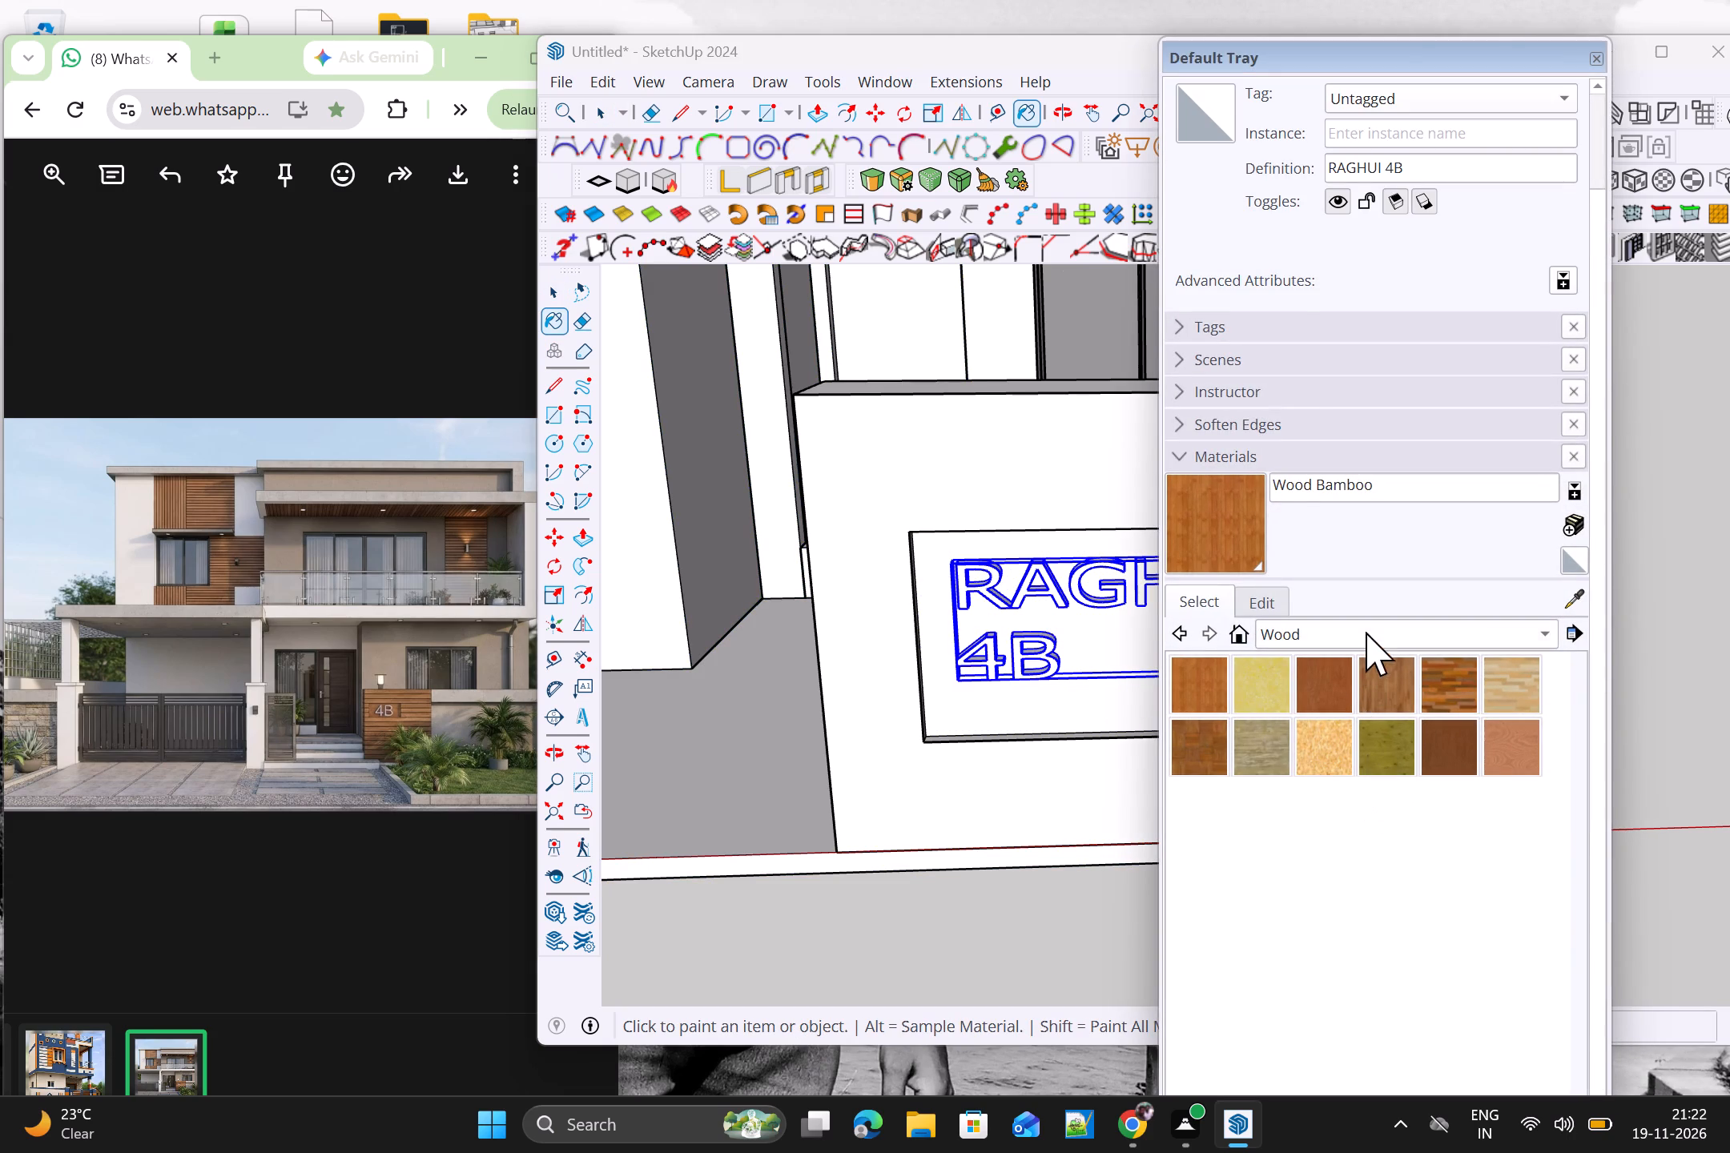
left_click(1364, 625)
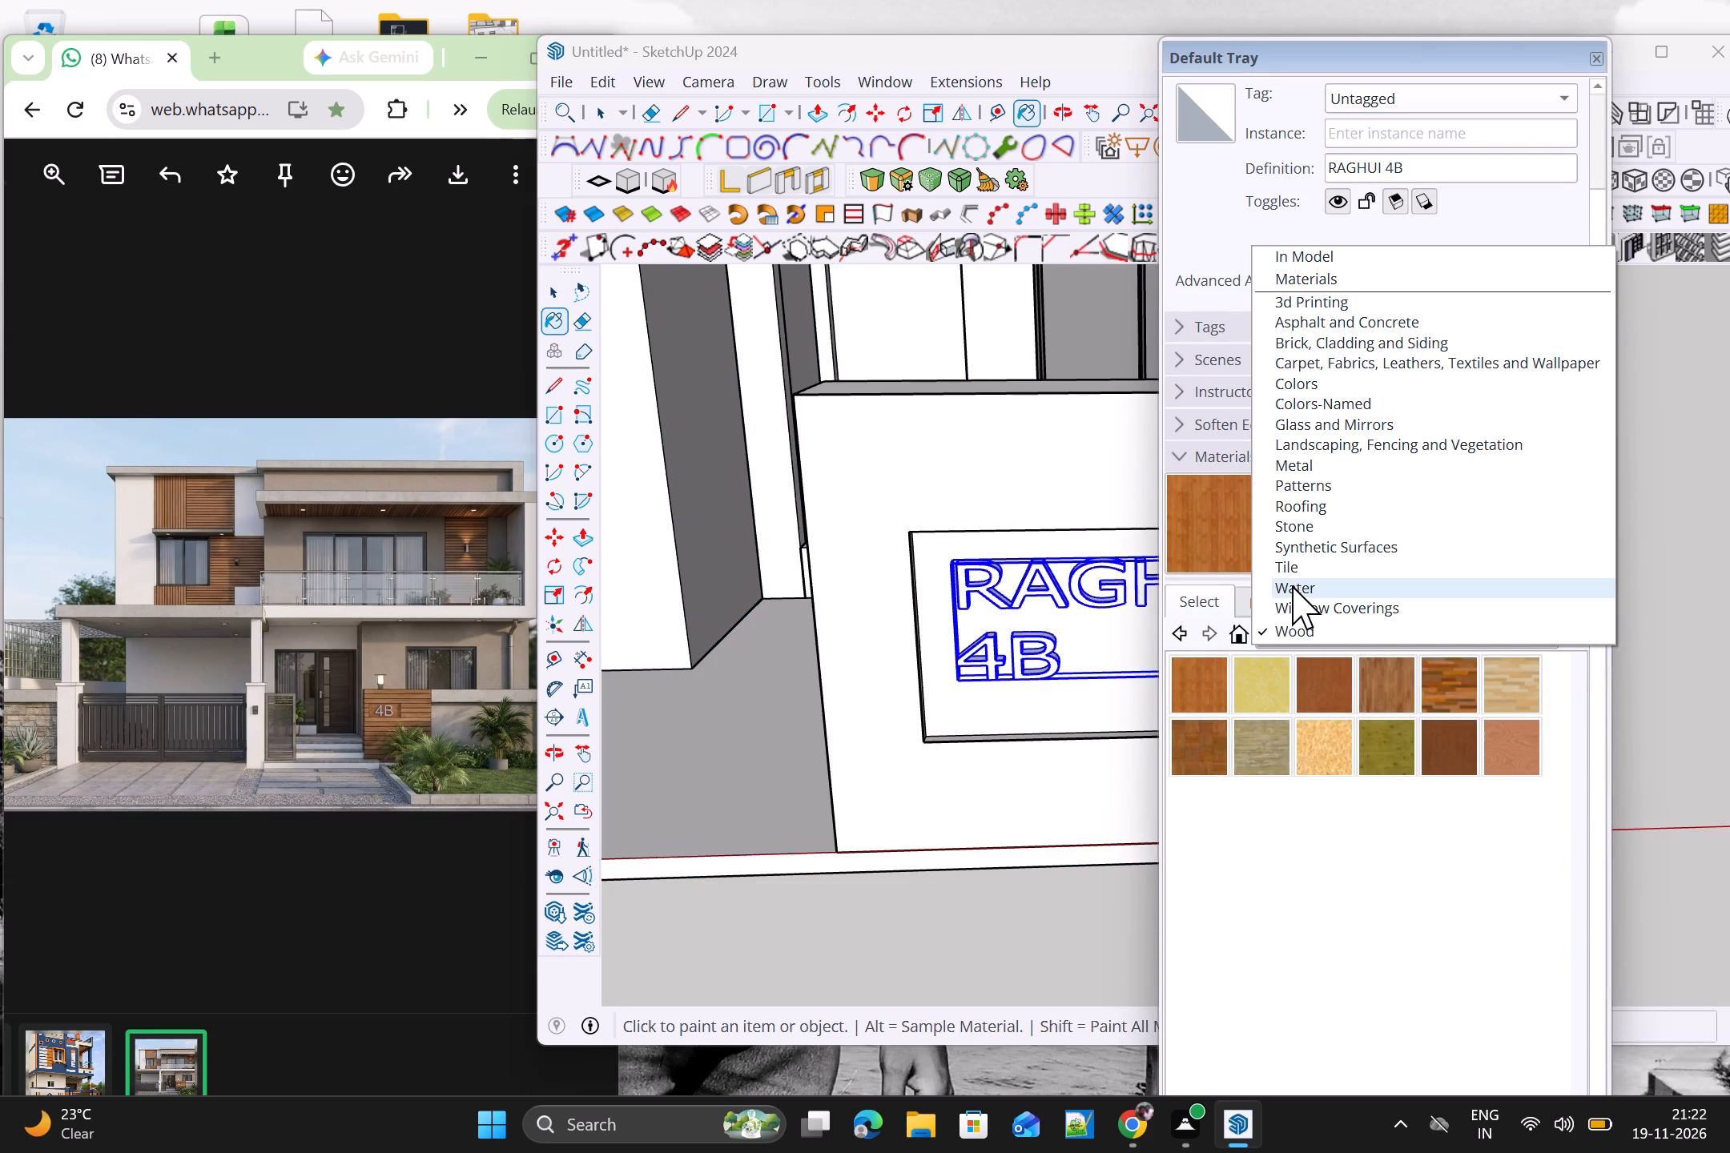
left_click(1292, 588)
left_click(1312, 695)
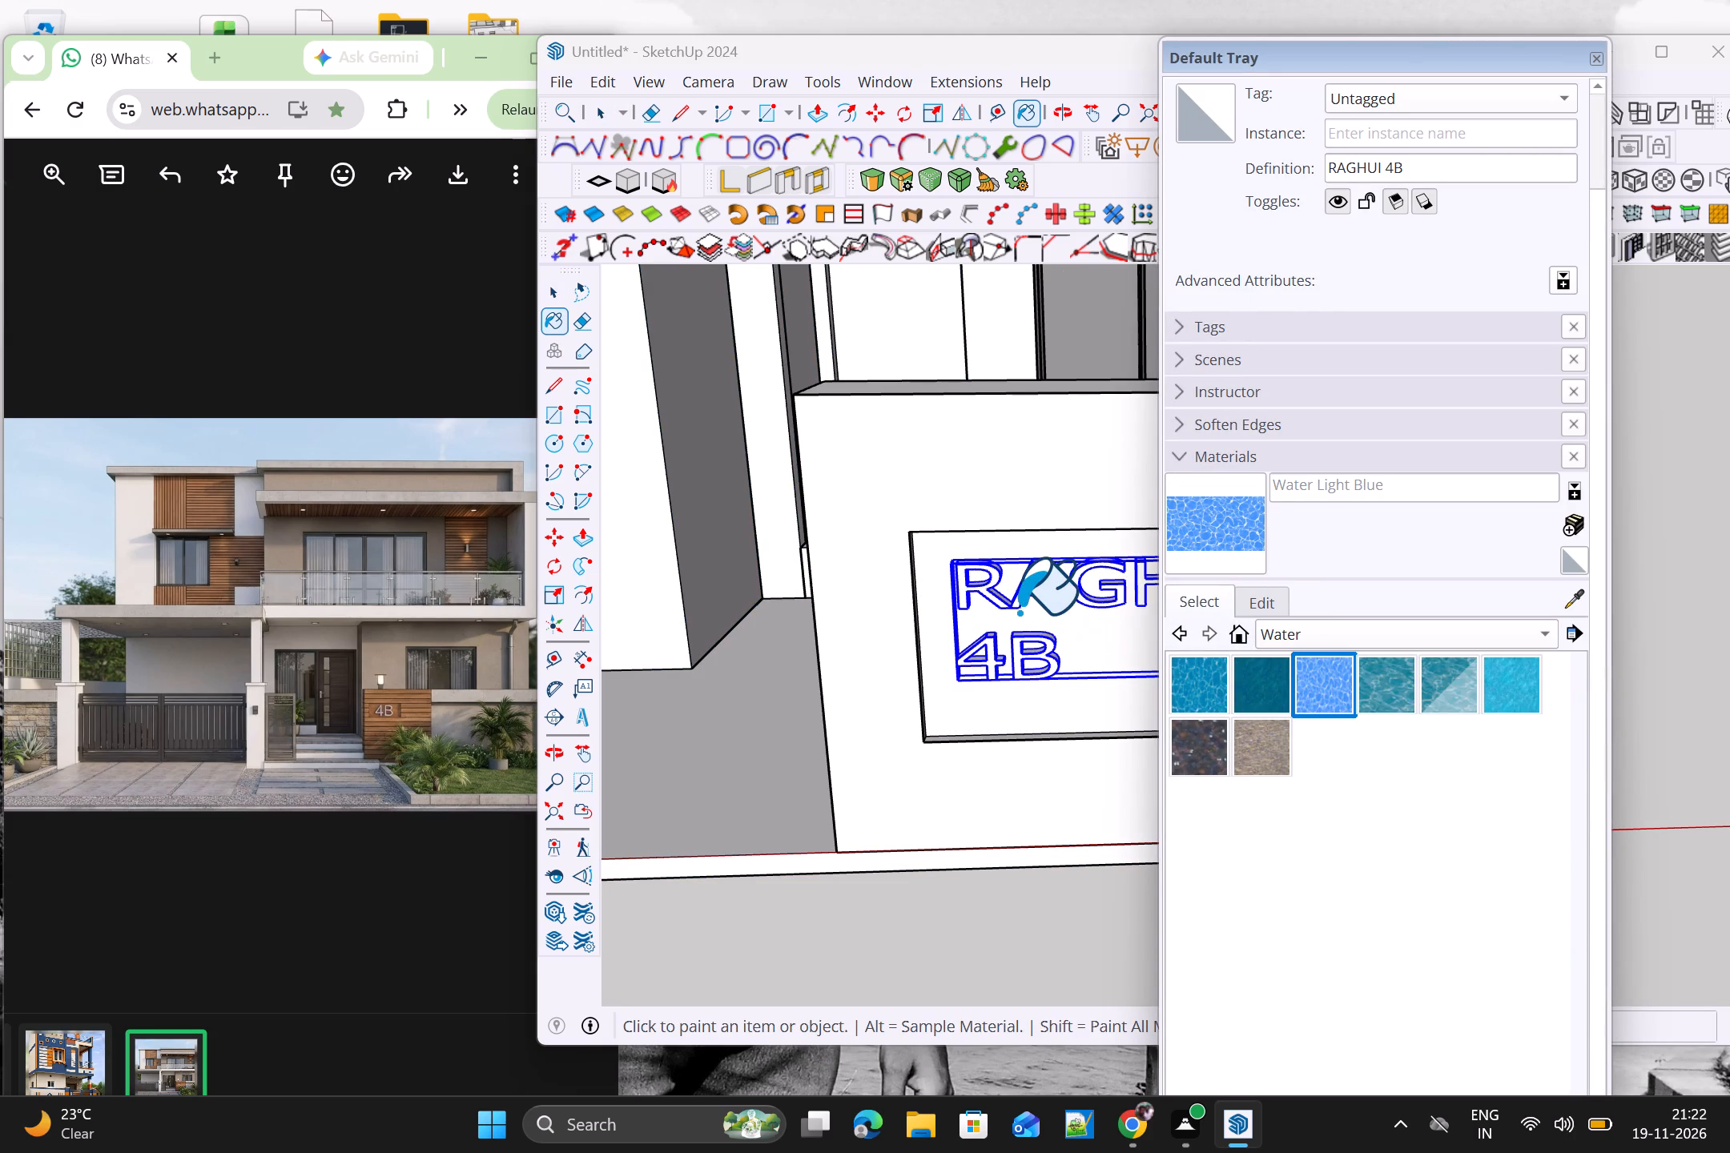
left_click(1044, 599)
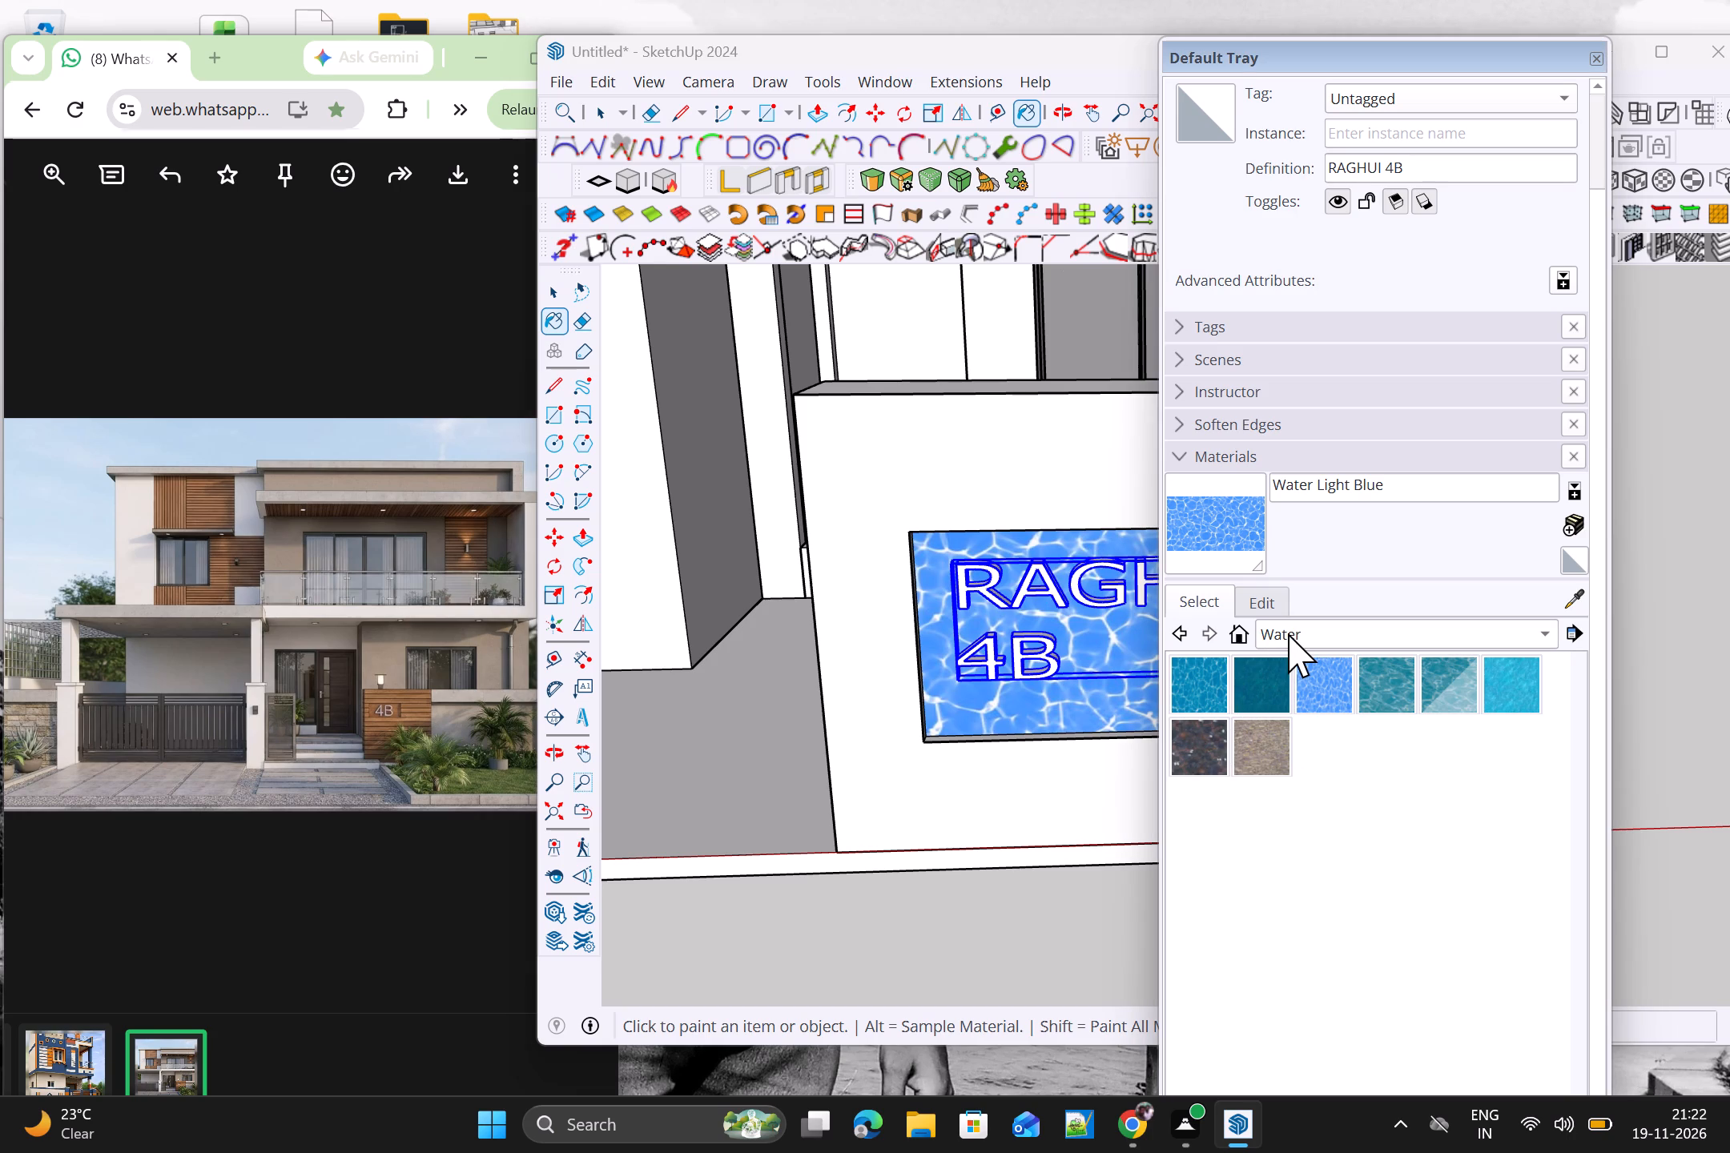
Repaint the recess face behind the sign text with the Water Deep material.
left_click(1272, 680)
left_click(949, 708)
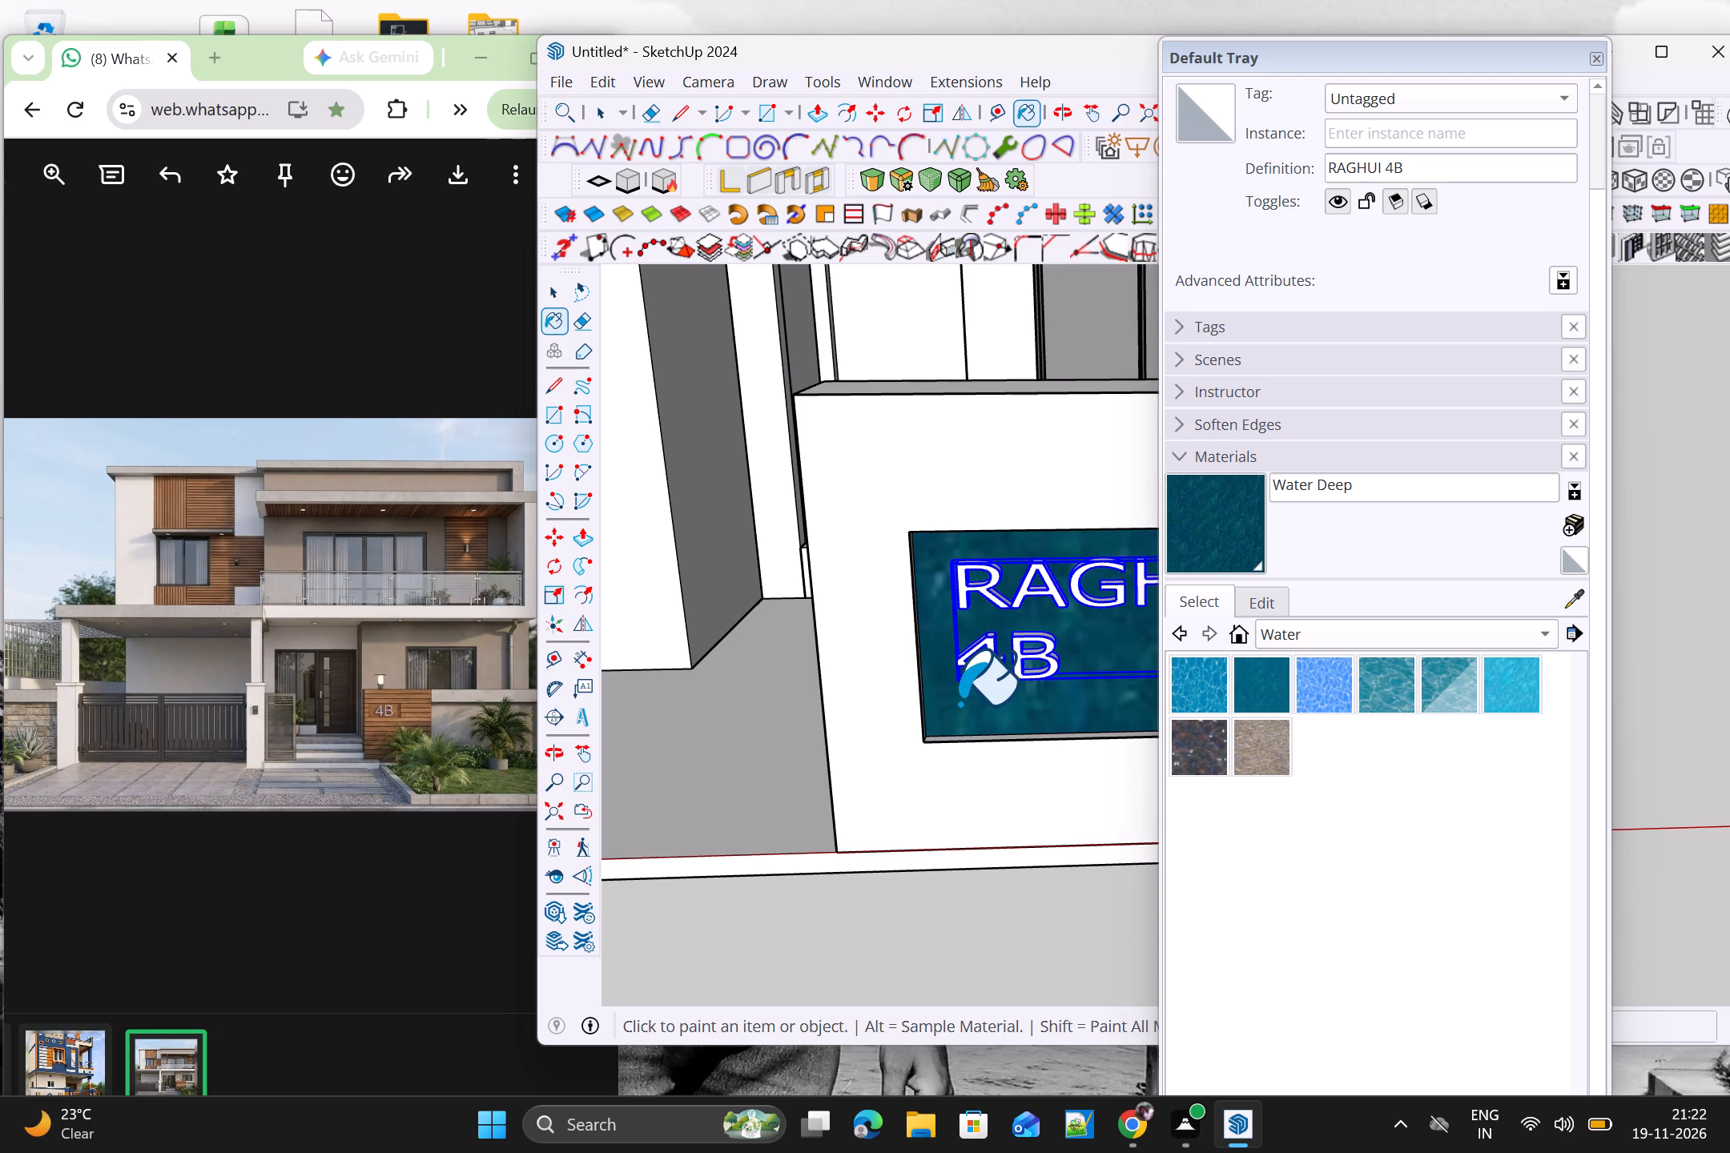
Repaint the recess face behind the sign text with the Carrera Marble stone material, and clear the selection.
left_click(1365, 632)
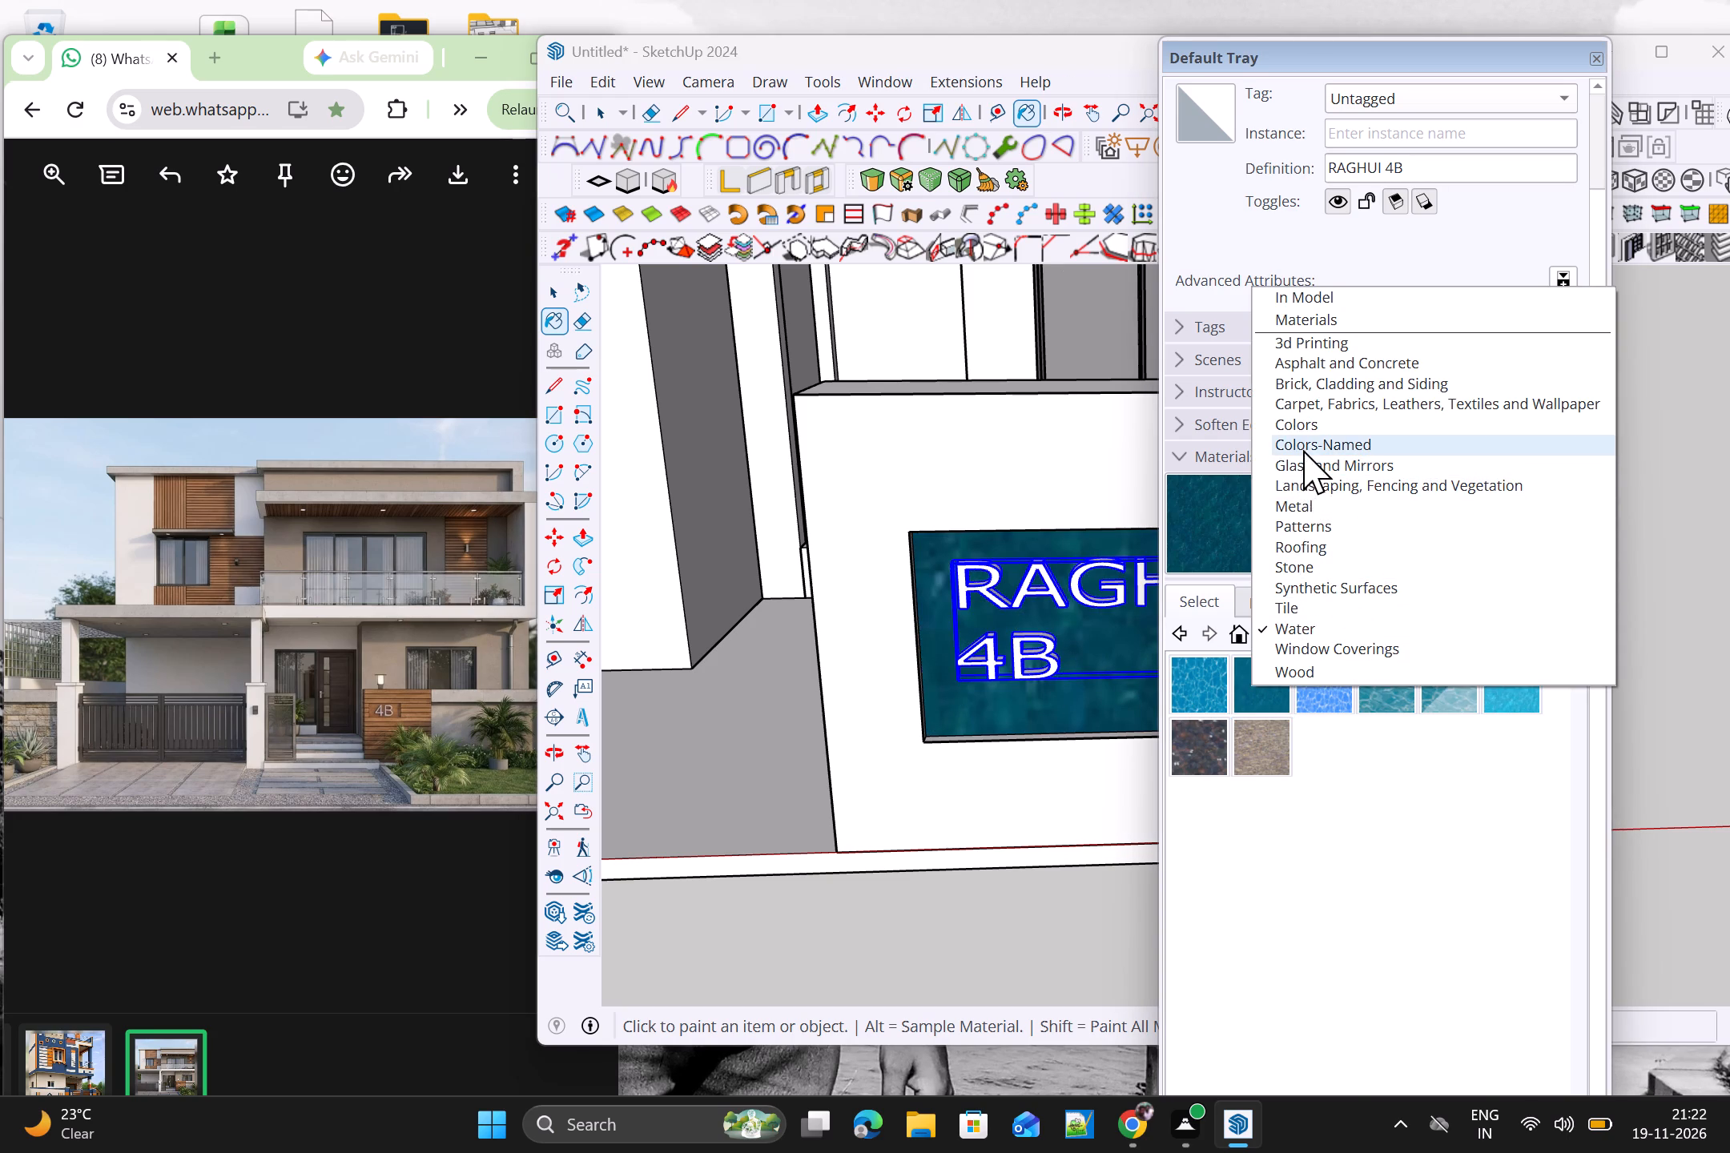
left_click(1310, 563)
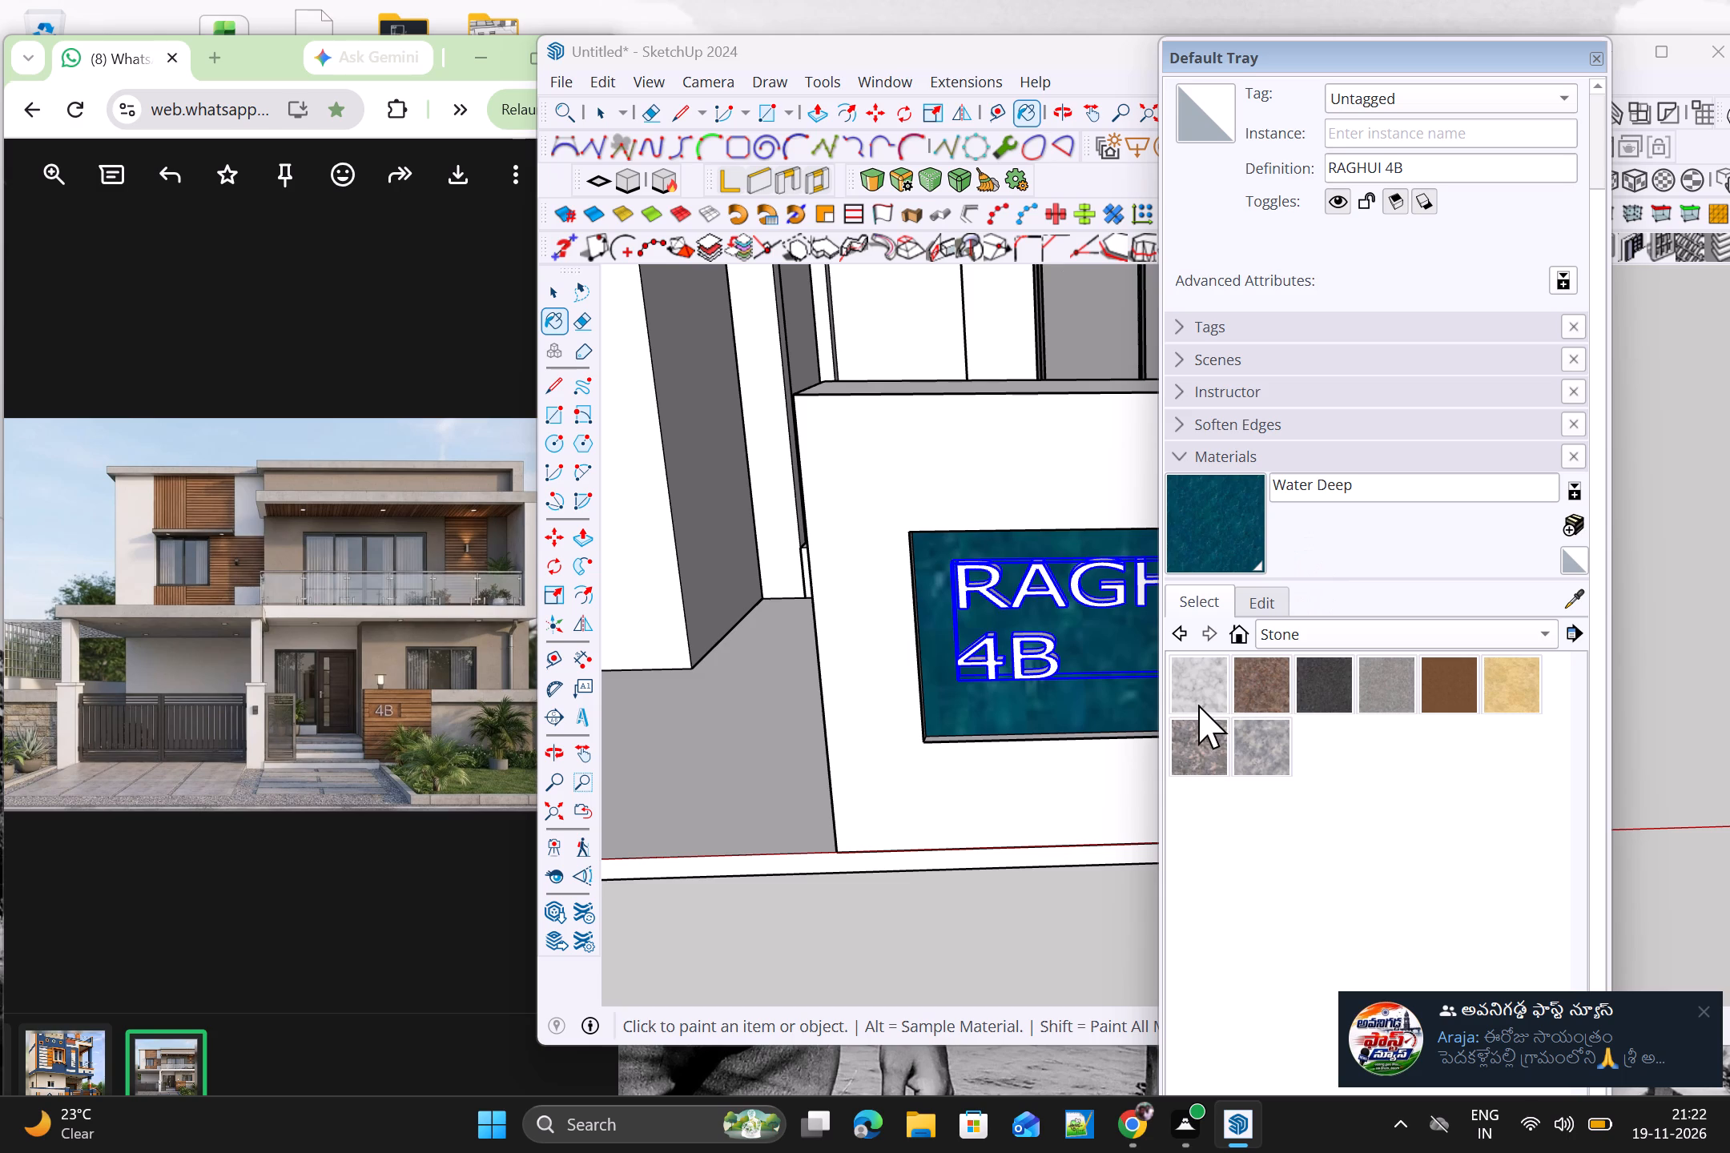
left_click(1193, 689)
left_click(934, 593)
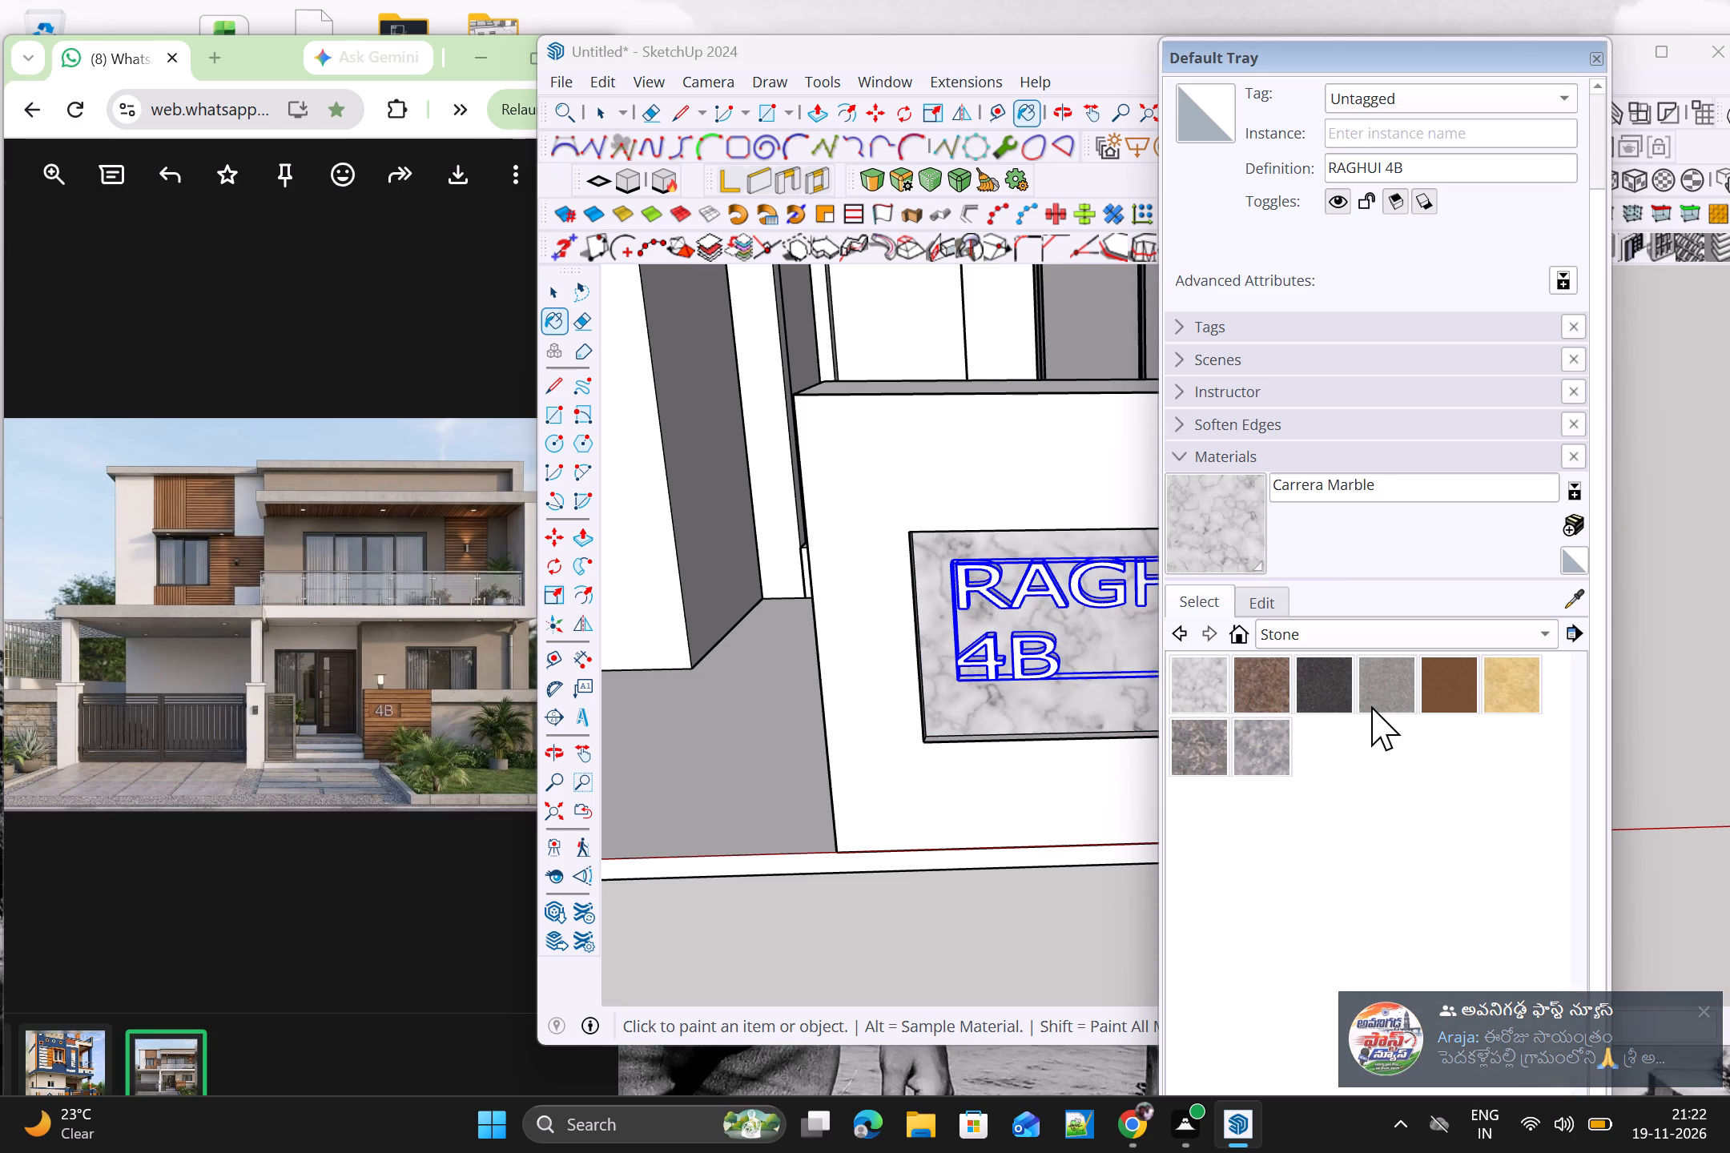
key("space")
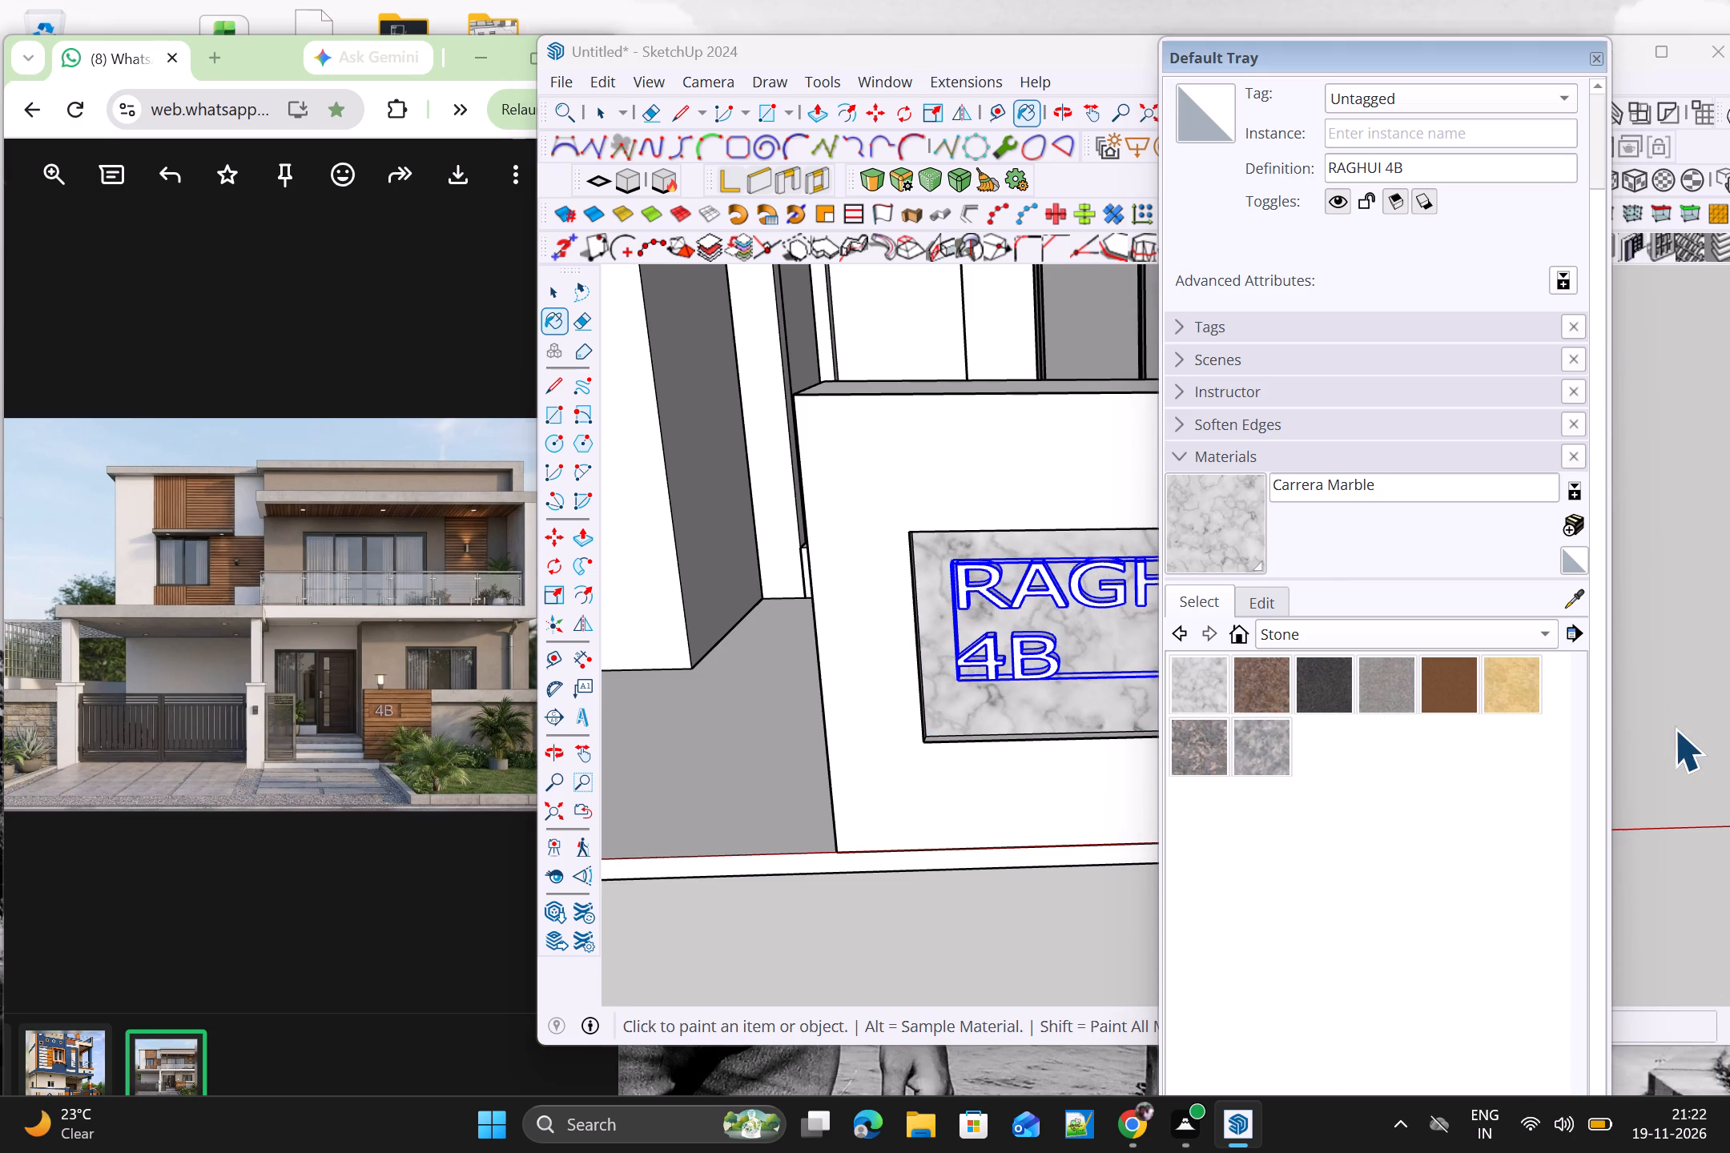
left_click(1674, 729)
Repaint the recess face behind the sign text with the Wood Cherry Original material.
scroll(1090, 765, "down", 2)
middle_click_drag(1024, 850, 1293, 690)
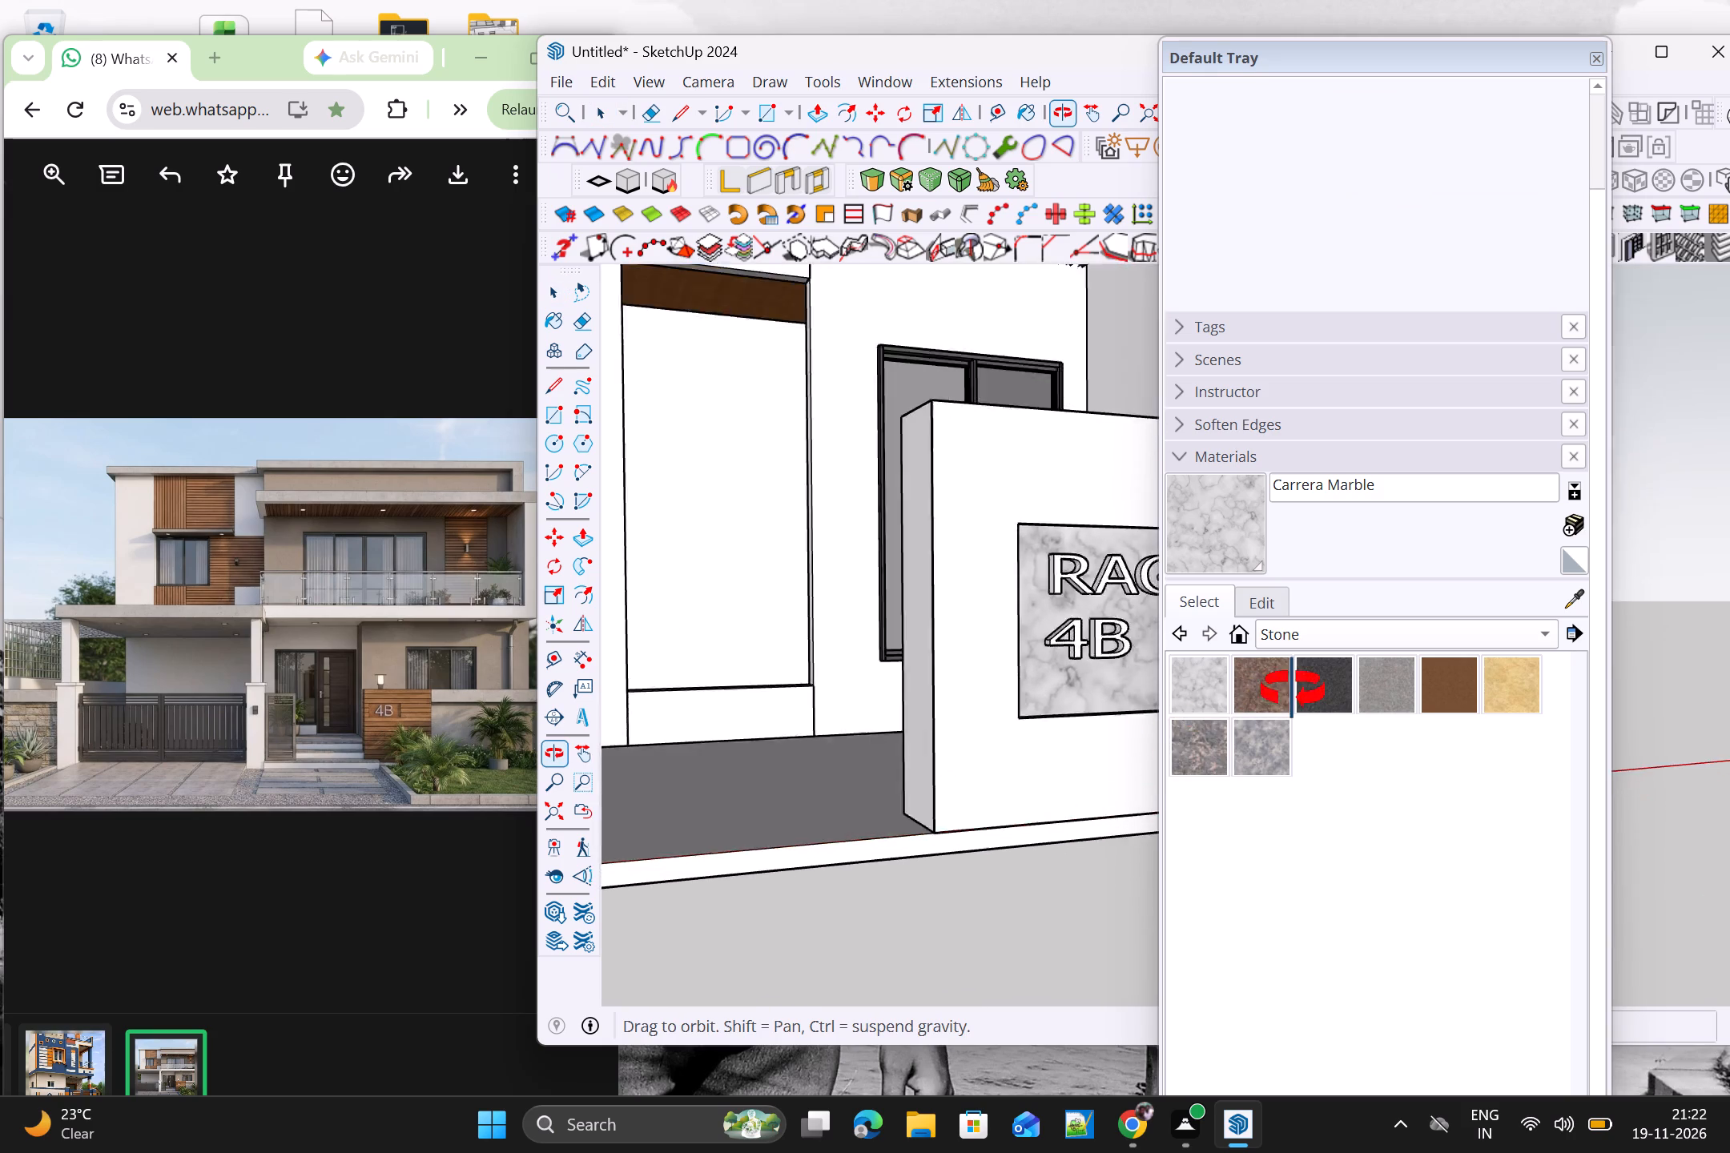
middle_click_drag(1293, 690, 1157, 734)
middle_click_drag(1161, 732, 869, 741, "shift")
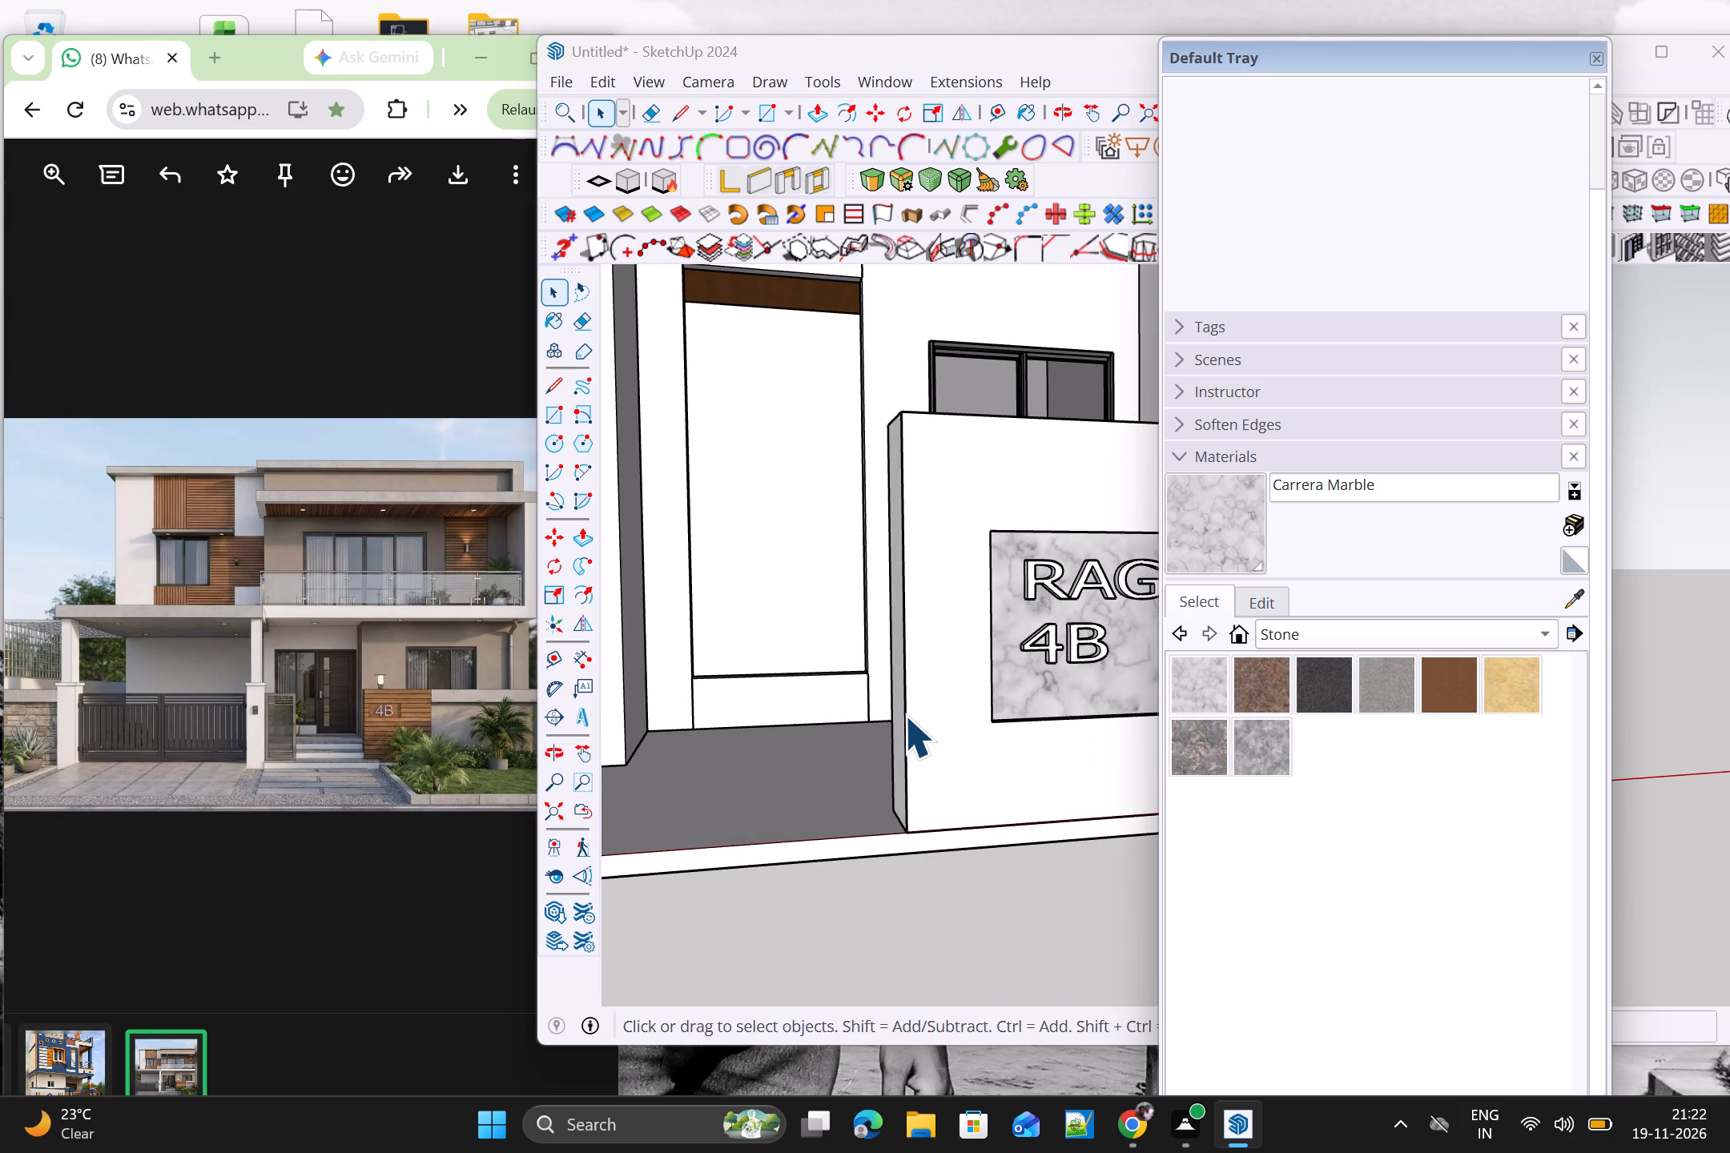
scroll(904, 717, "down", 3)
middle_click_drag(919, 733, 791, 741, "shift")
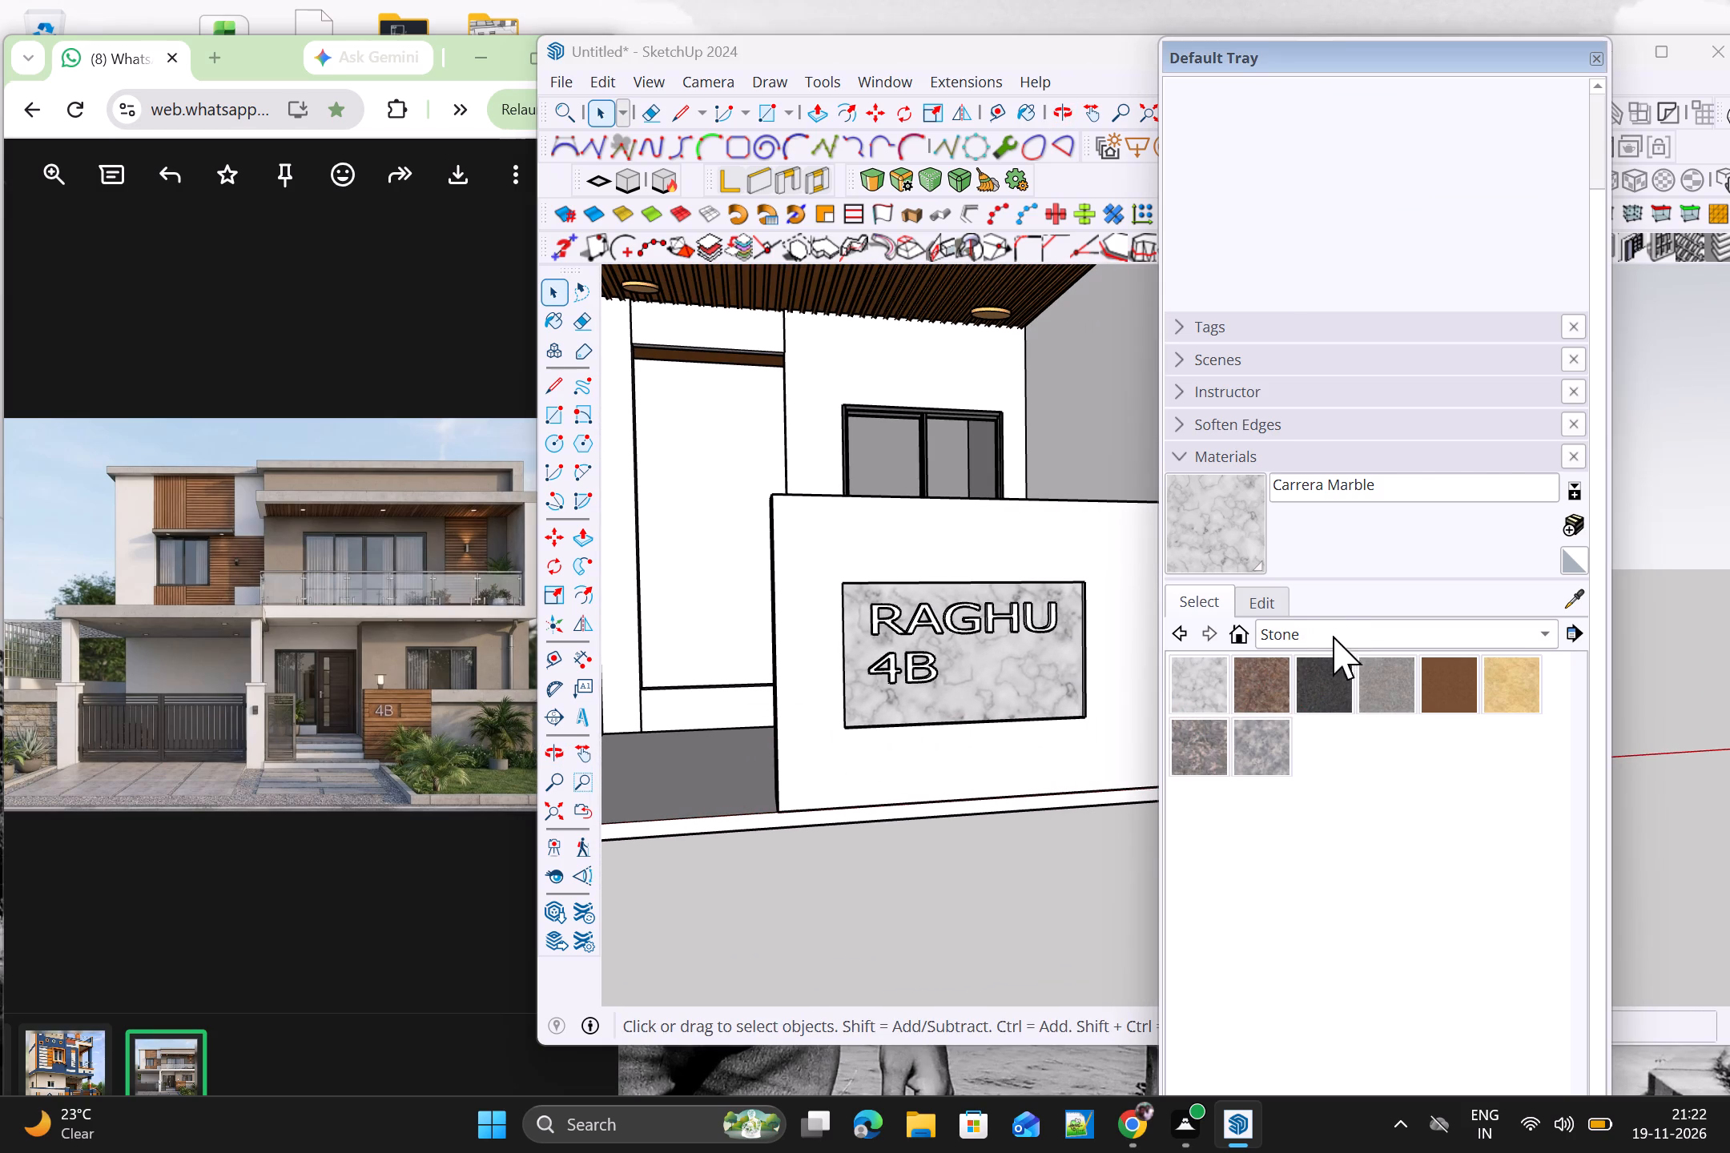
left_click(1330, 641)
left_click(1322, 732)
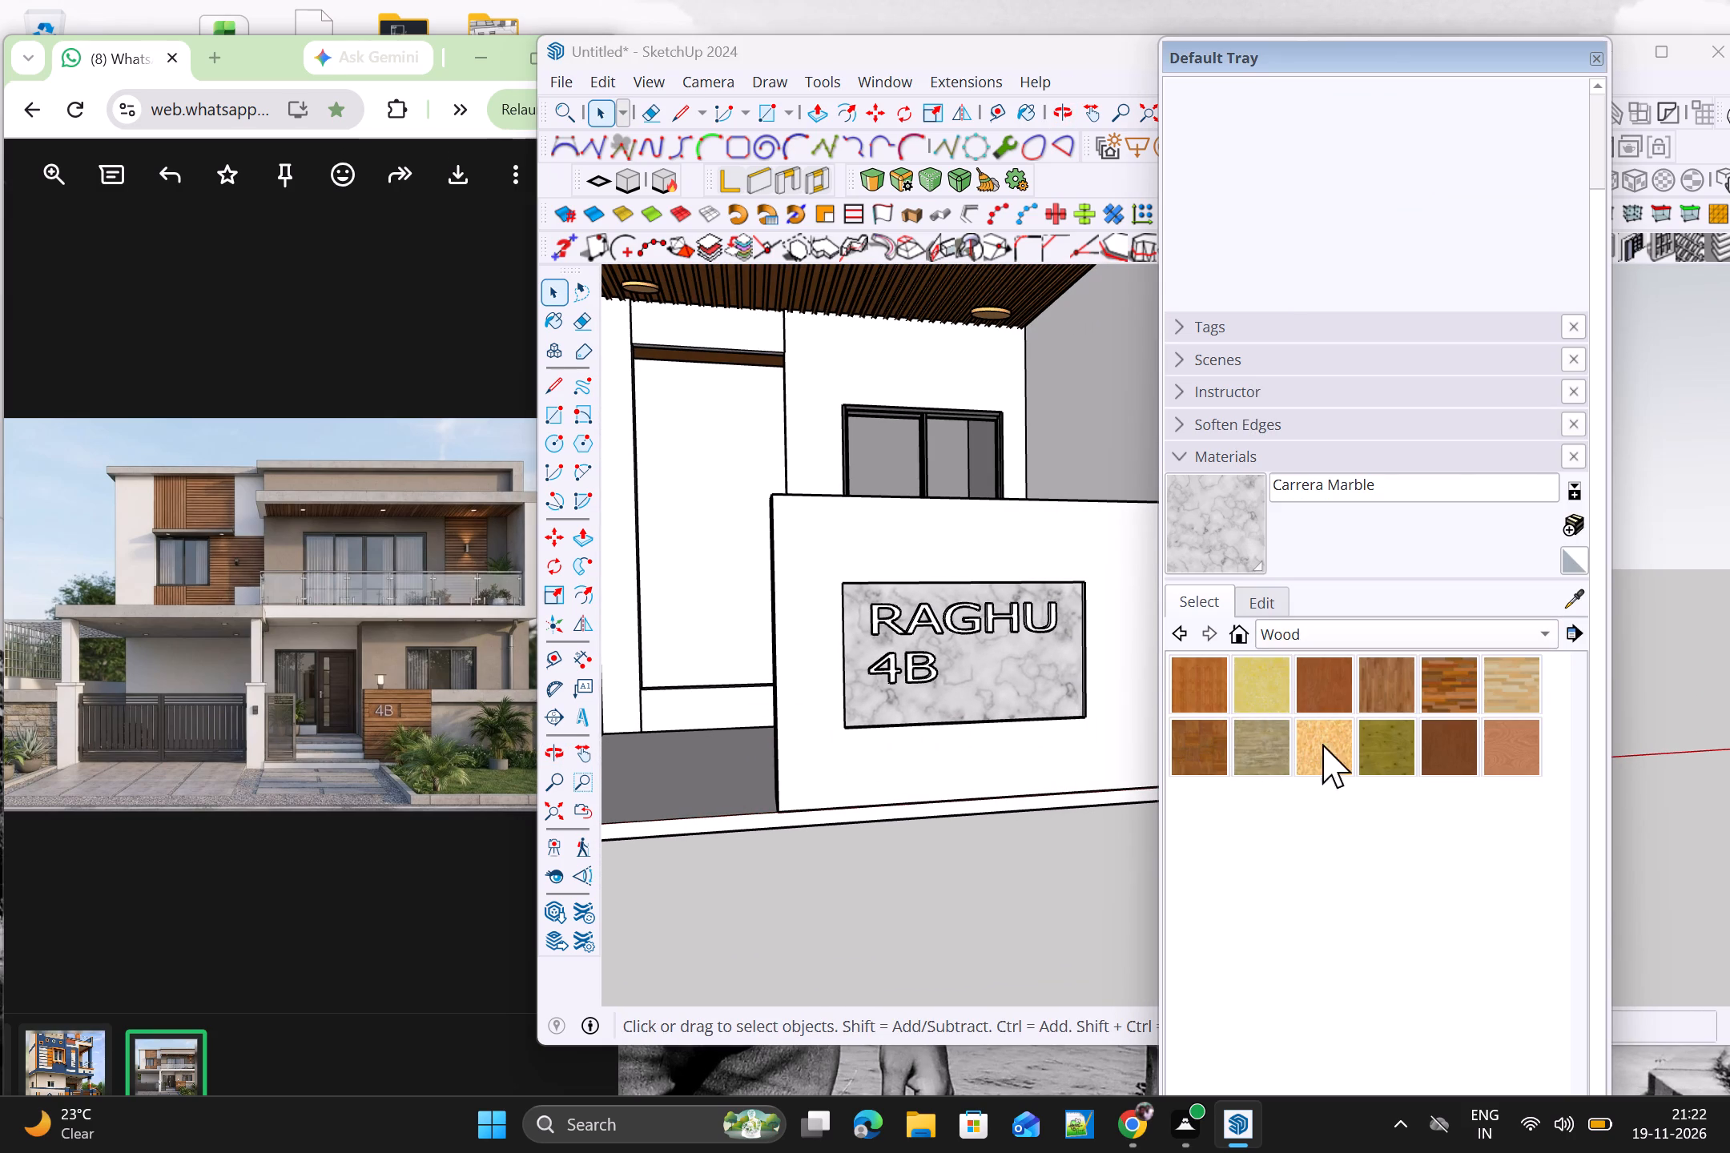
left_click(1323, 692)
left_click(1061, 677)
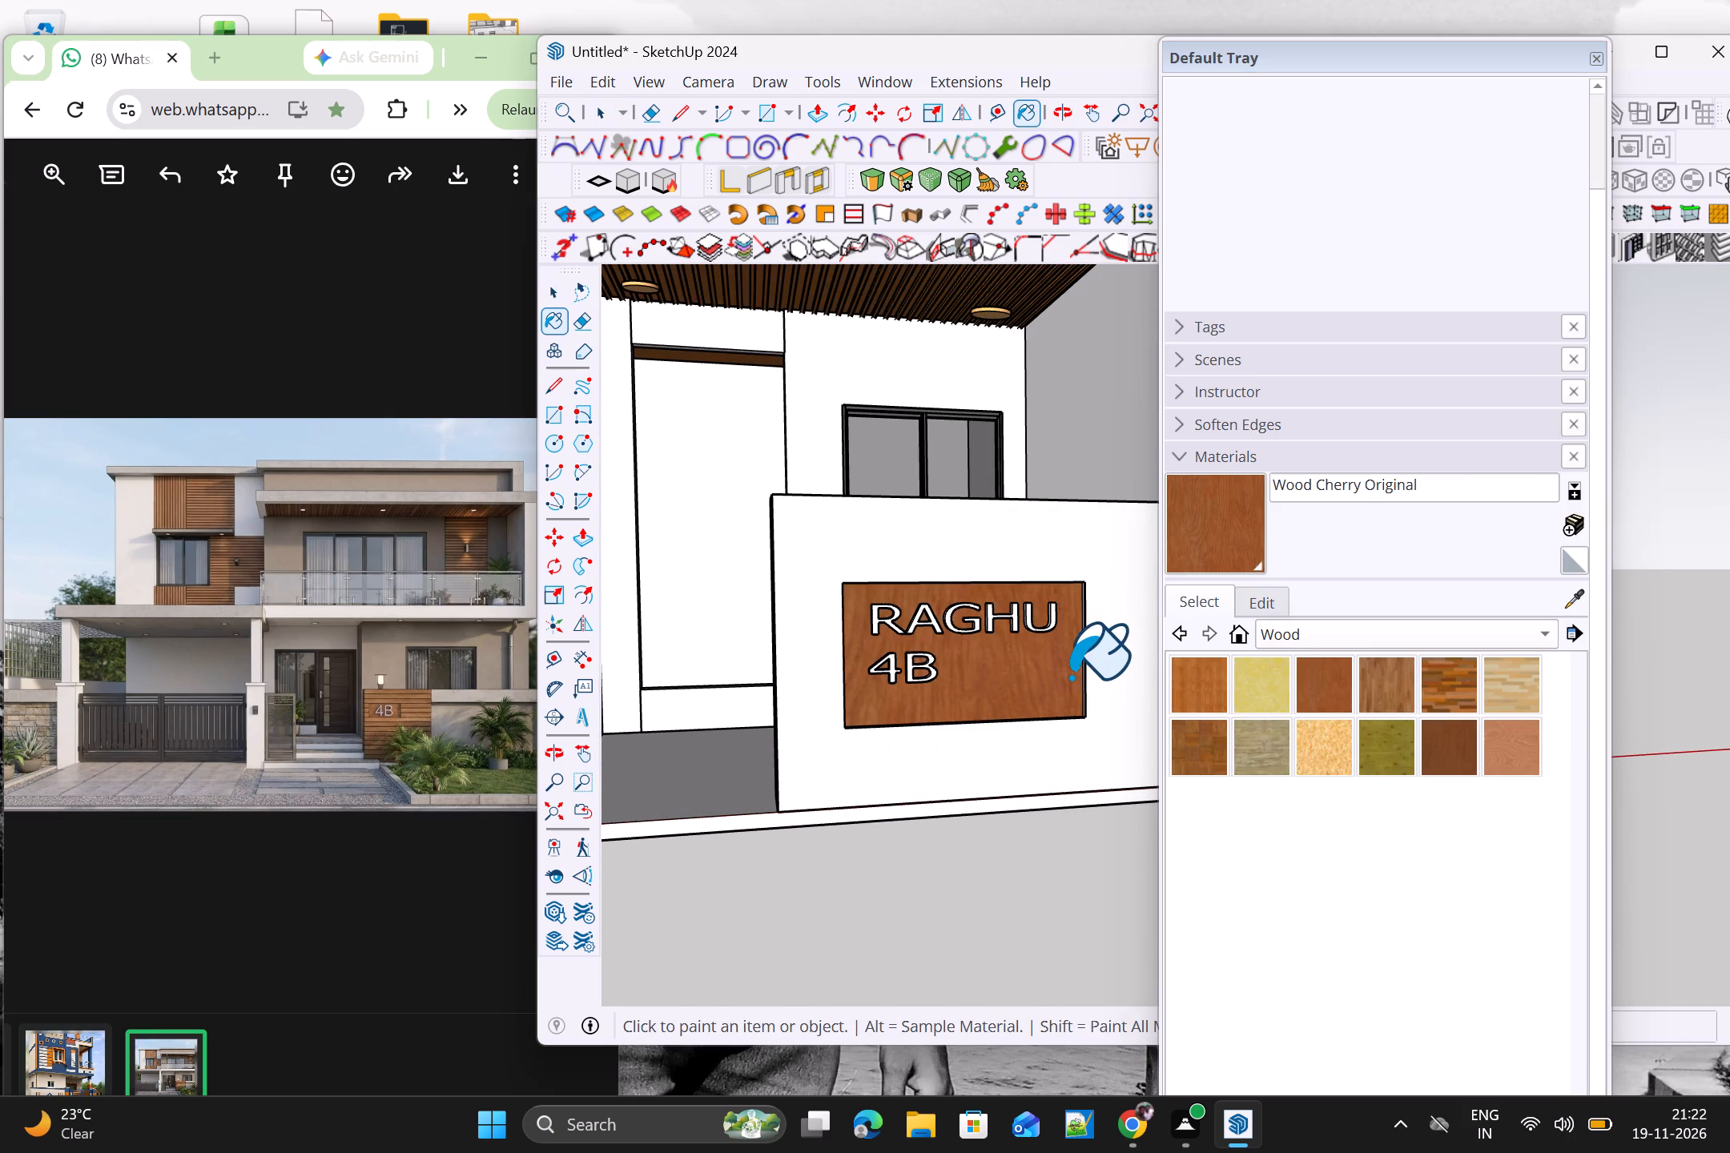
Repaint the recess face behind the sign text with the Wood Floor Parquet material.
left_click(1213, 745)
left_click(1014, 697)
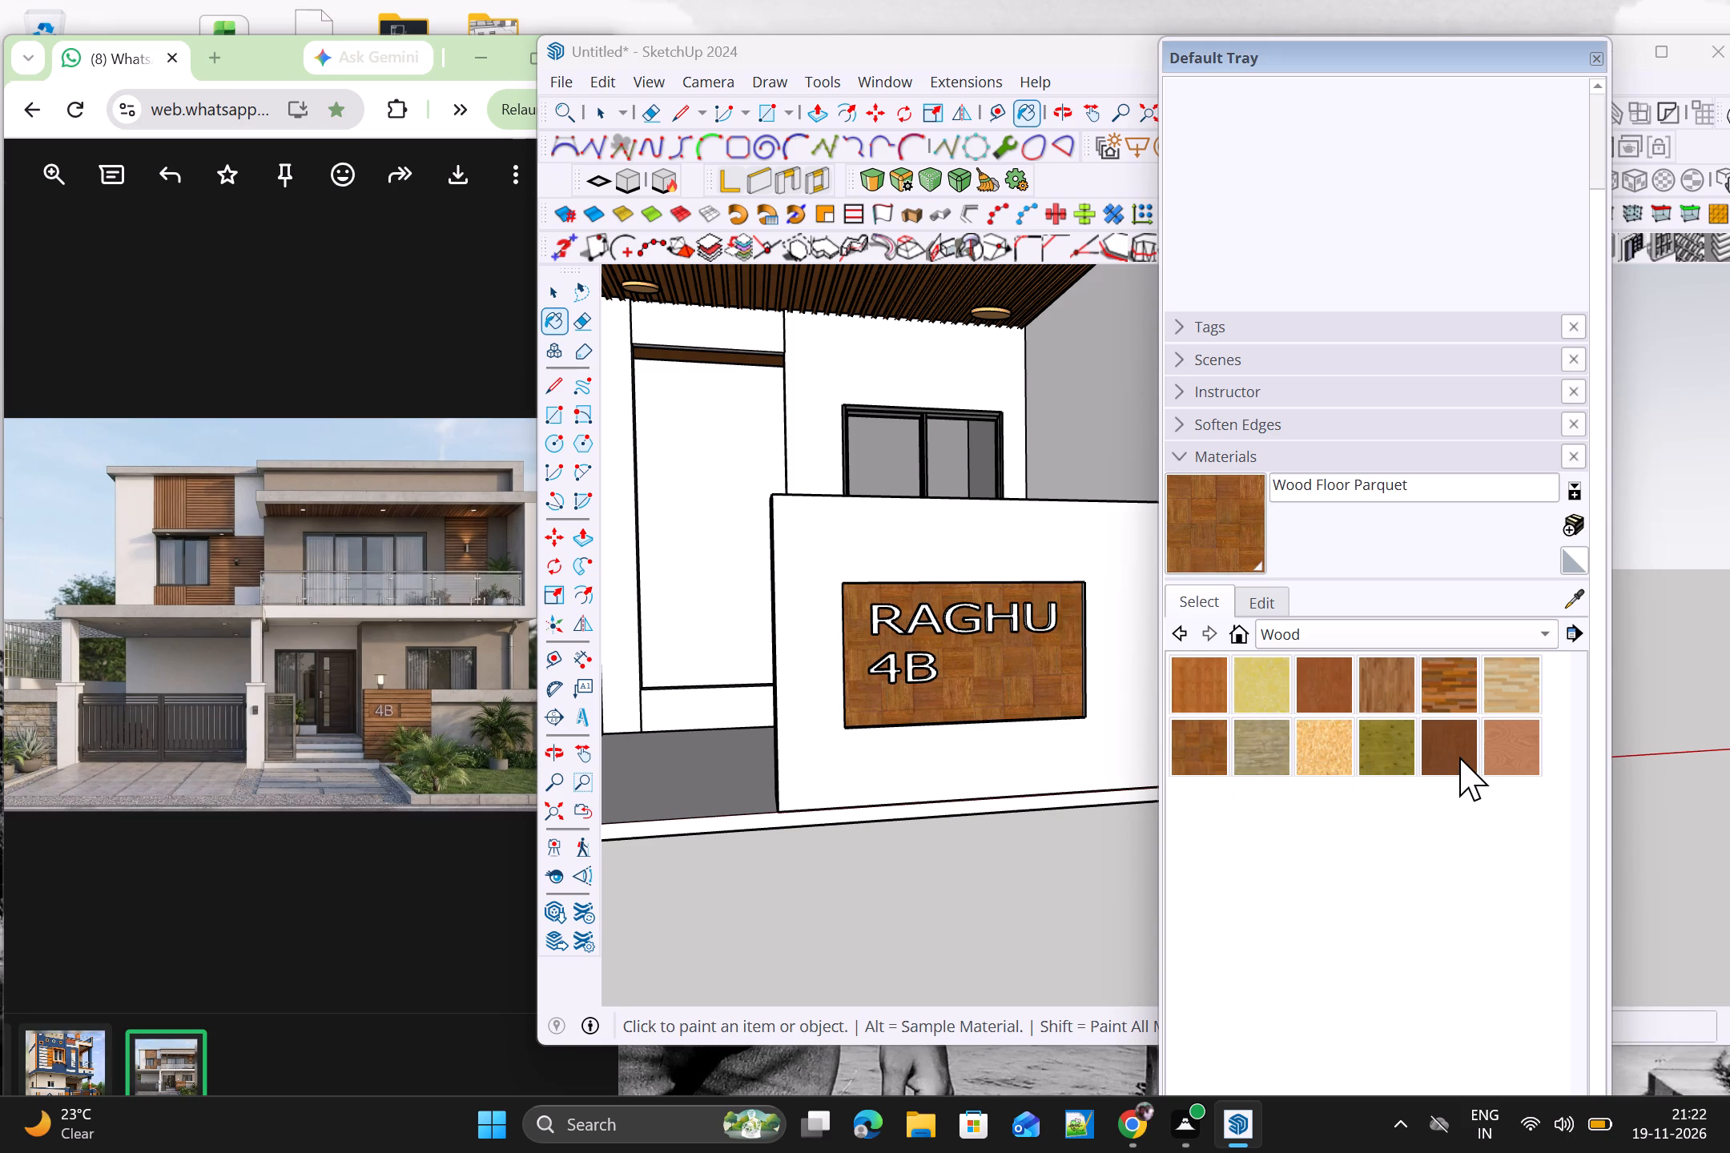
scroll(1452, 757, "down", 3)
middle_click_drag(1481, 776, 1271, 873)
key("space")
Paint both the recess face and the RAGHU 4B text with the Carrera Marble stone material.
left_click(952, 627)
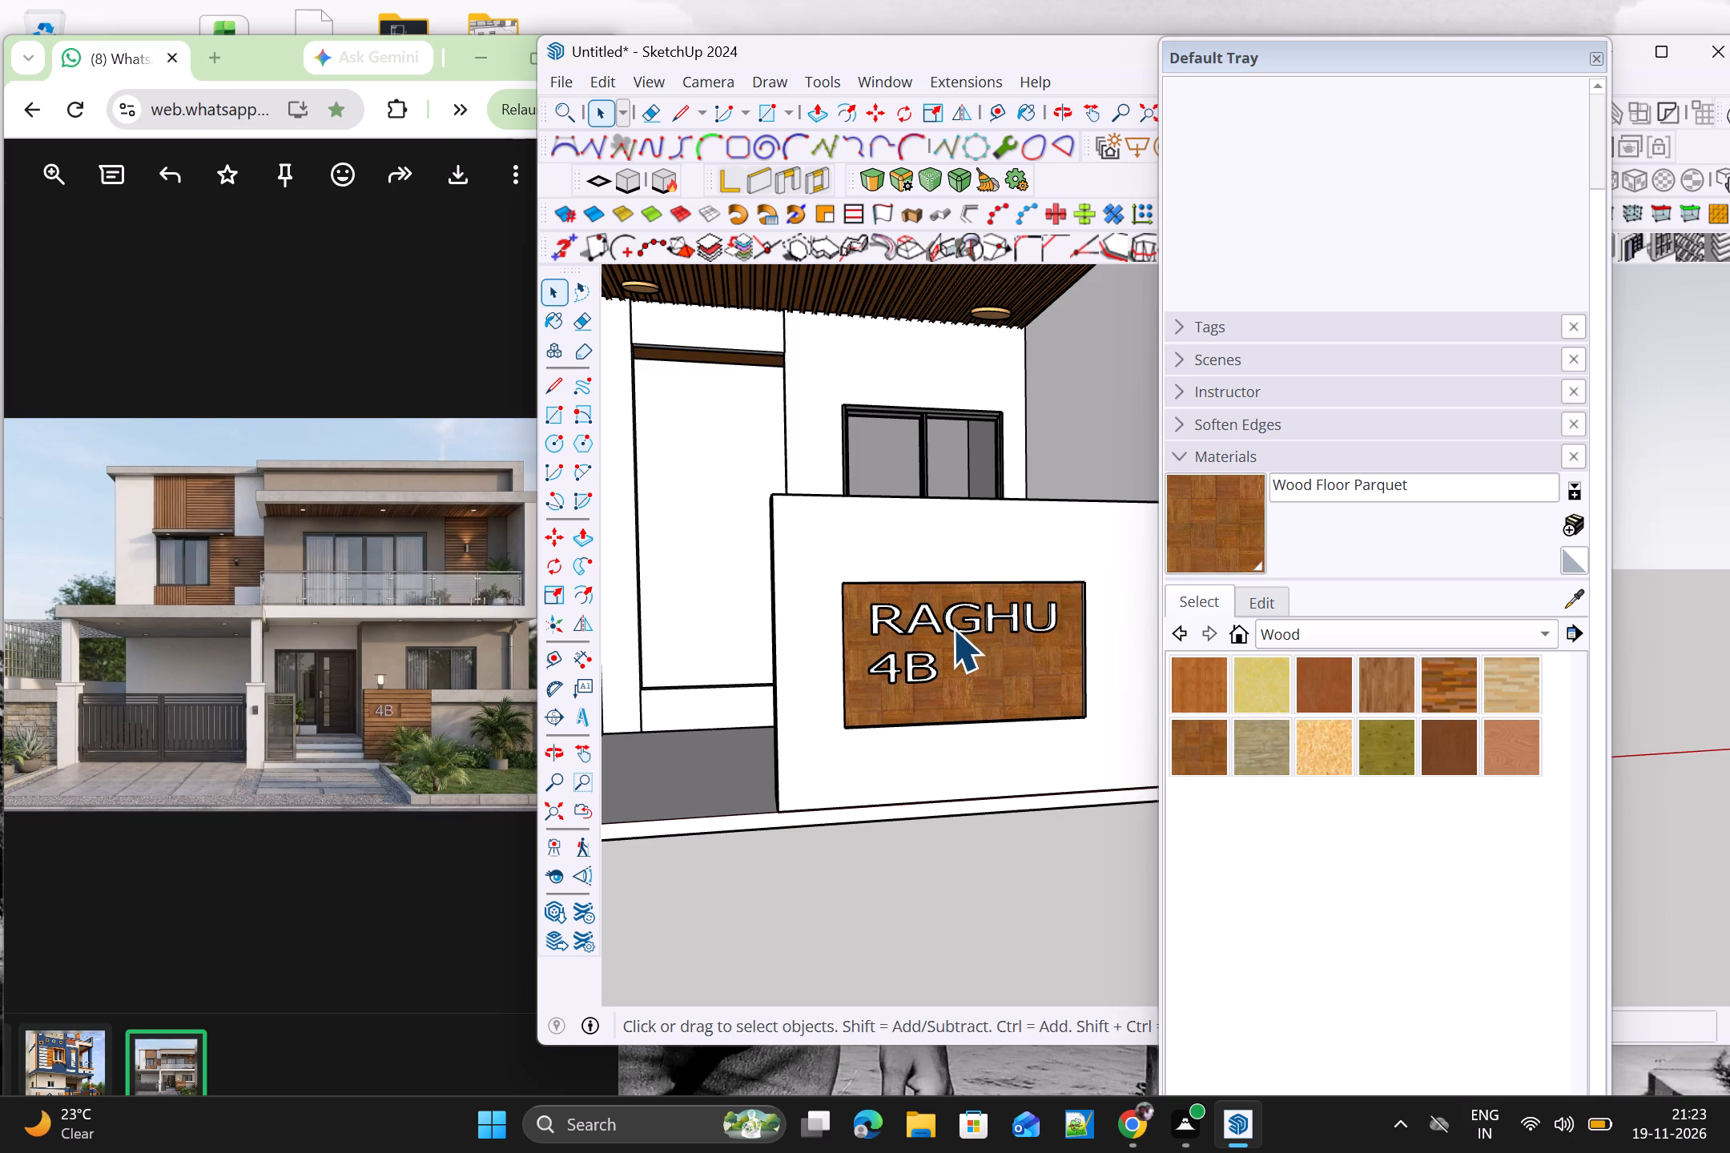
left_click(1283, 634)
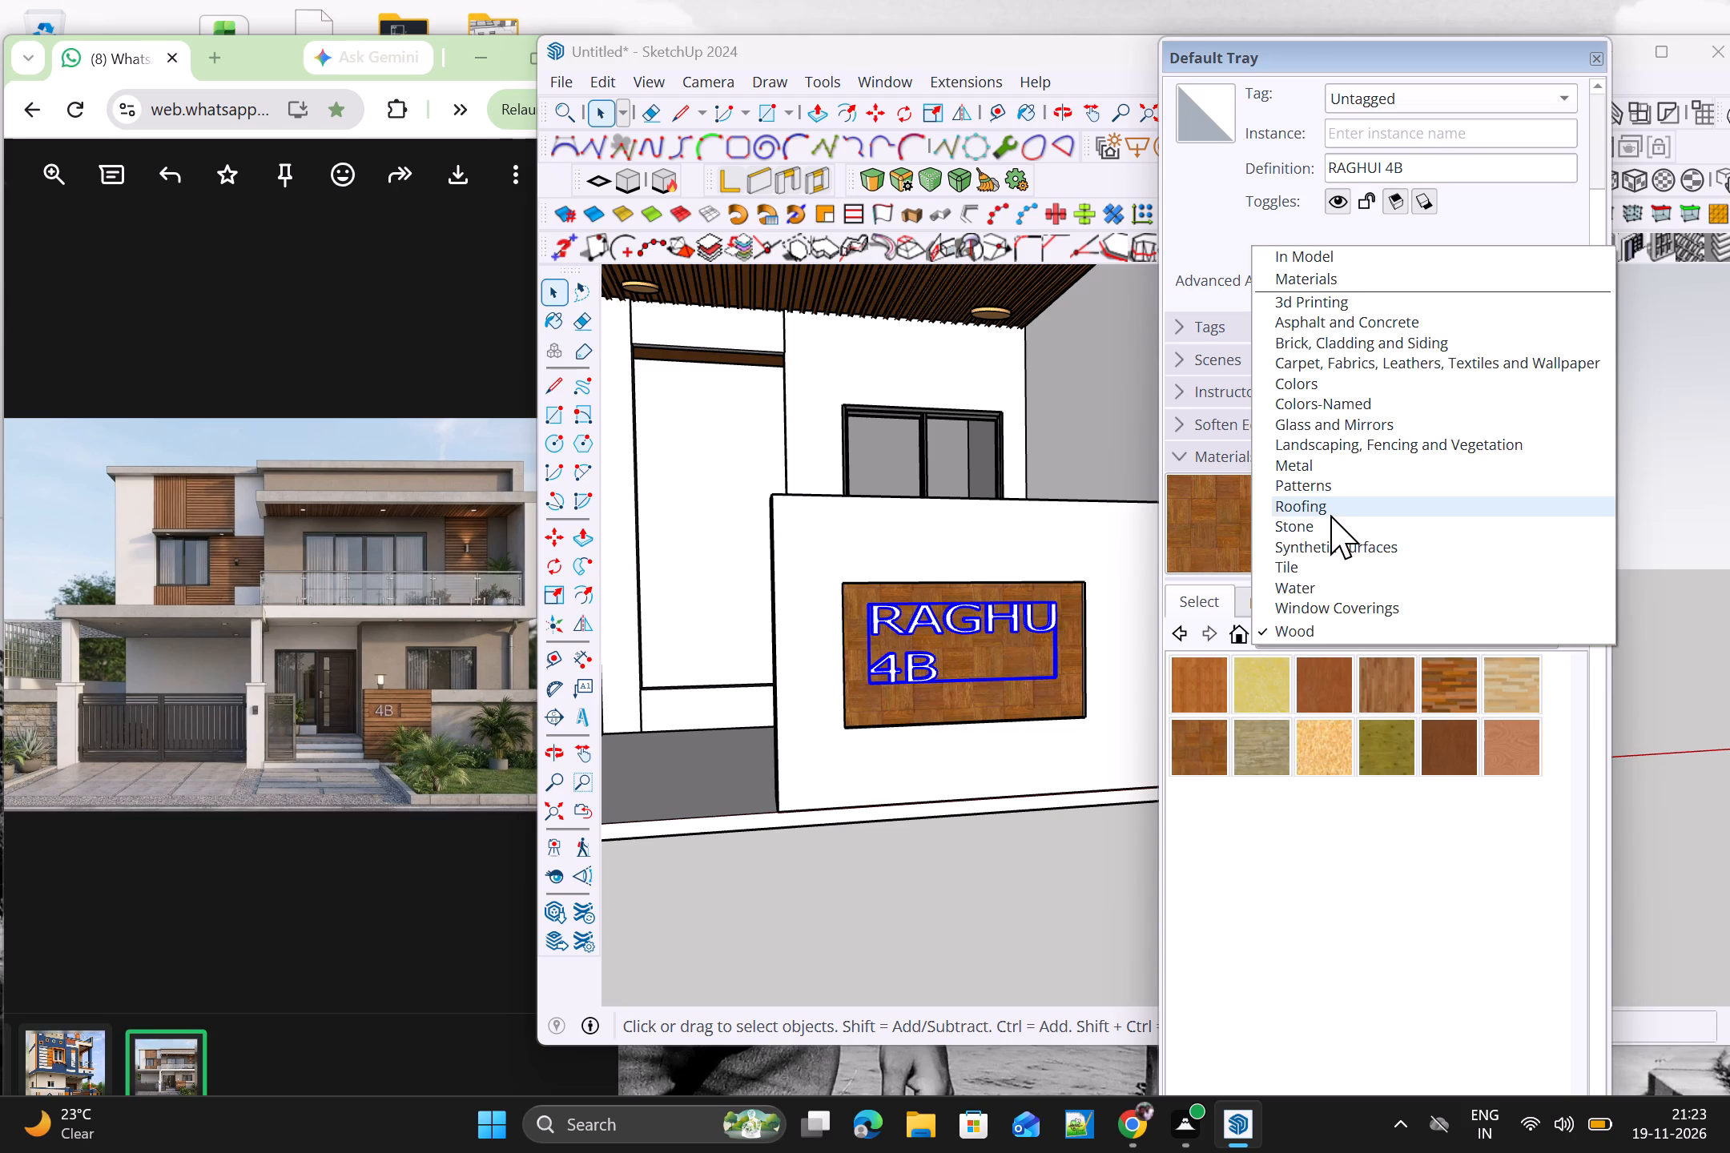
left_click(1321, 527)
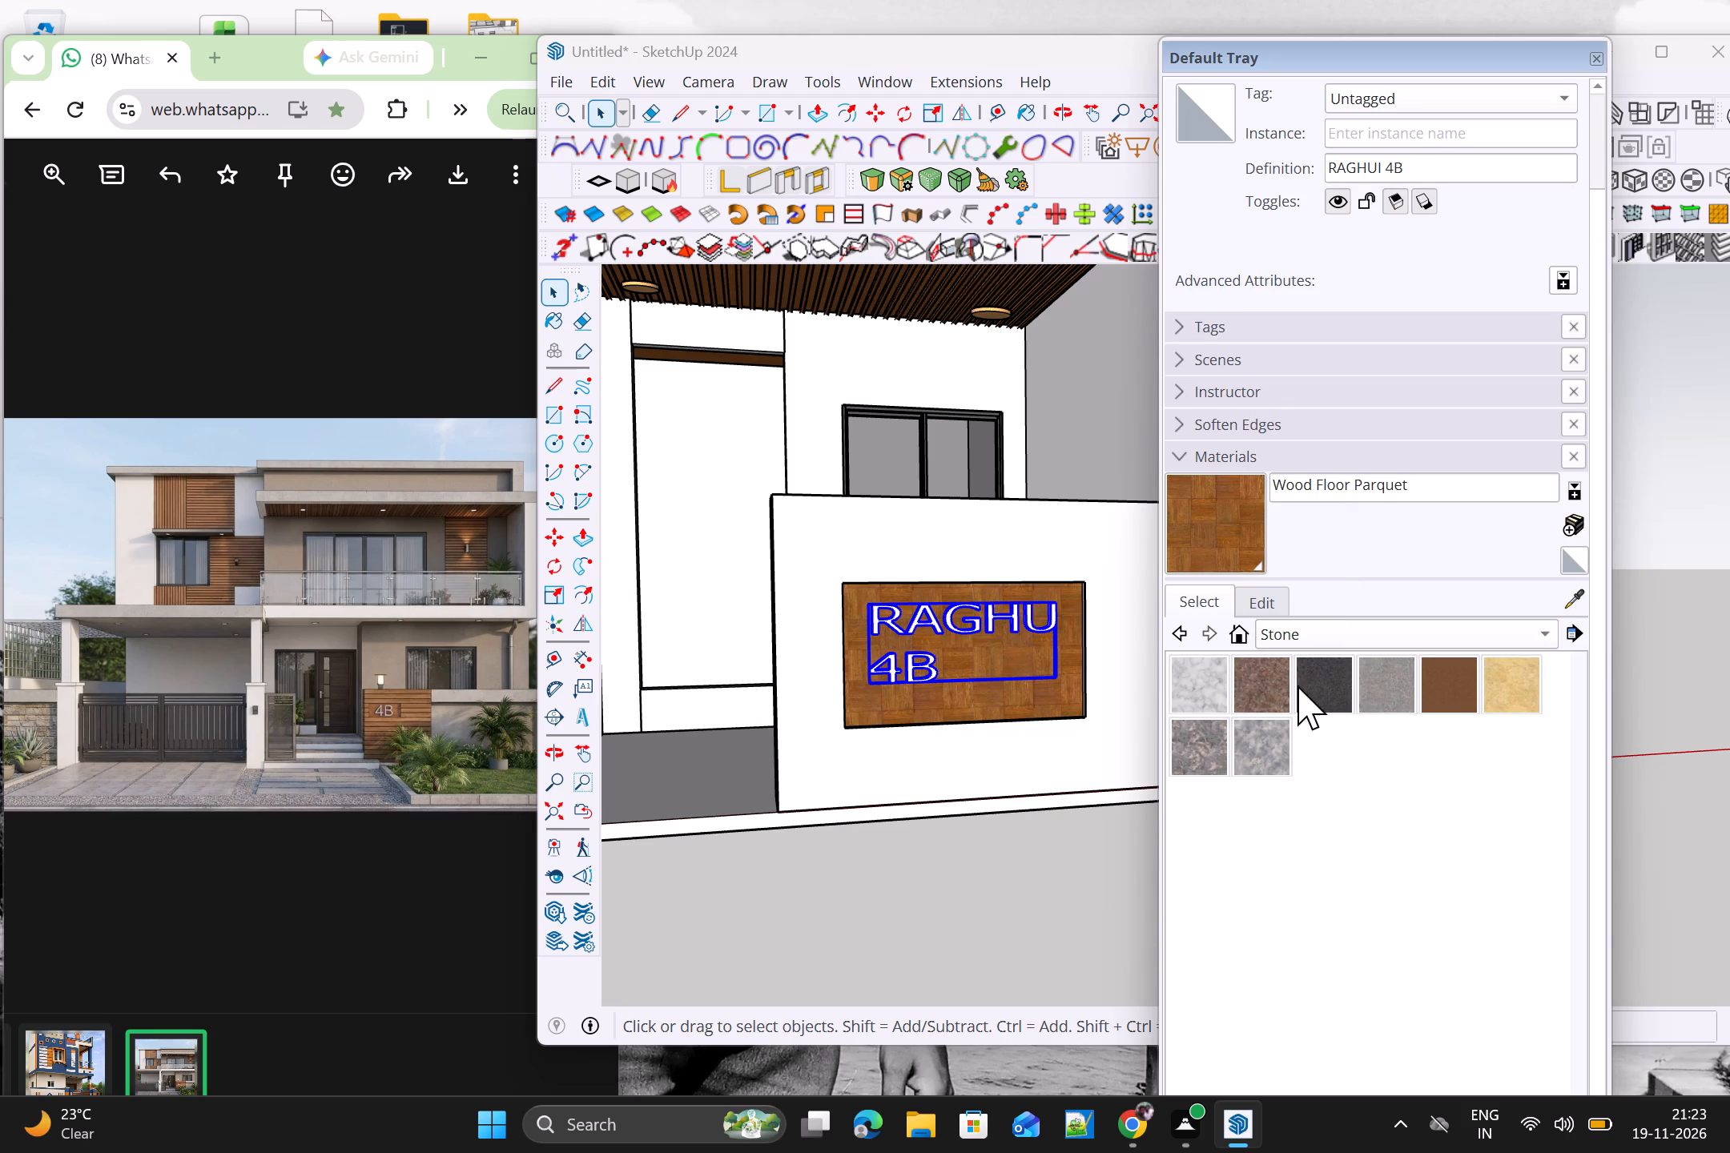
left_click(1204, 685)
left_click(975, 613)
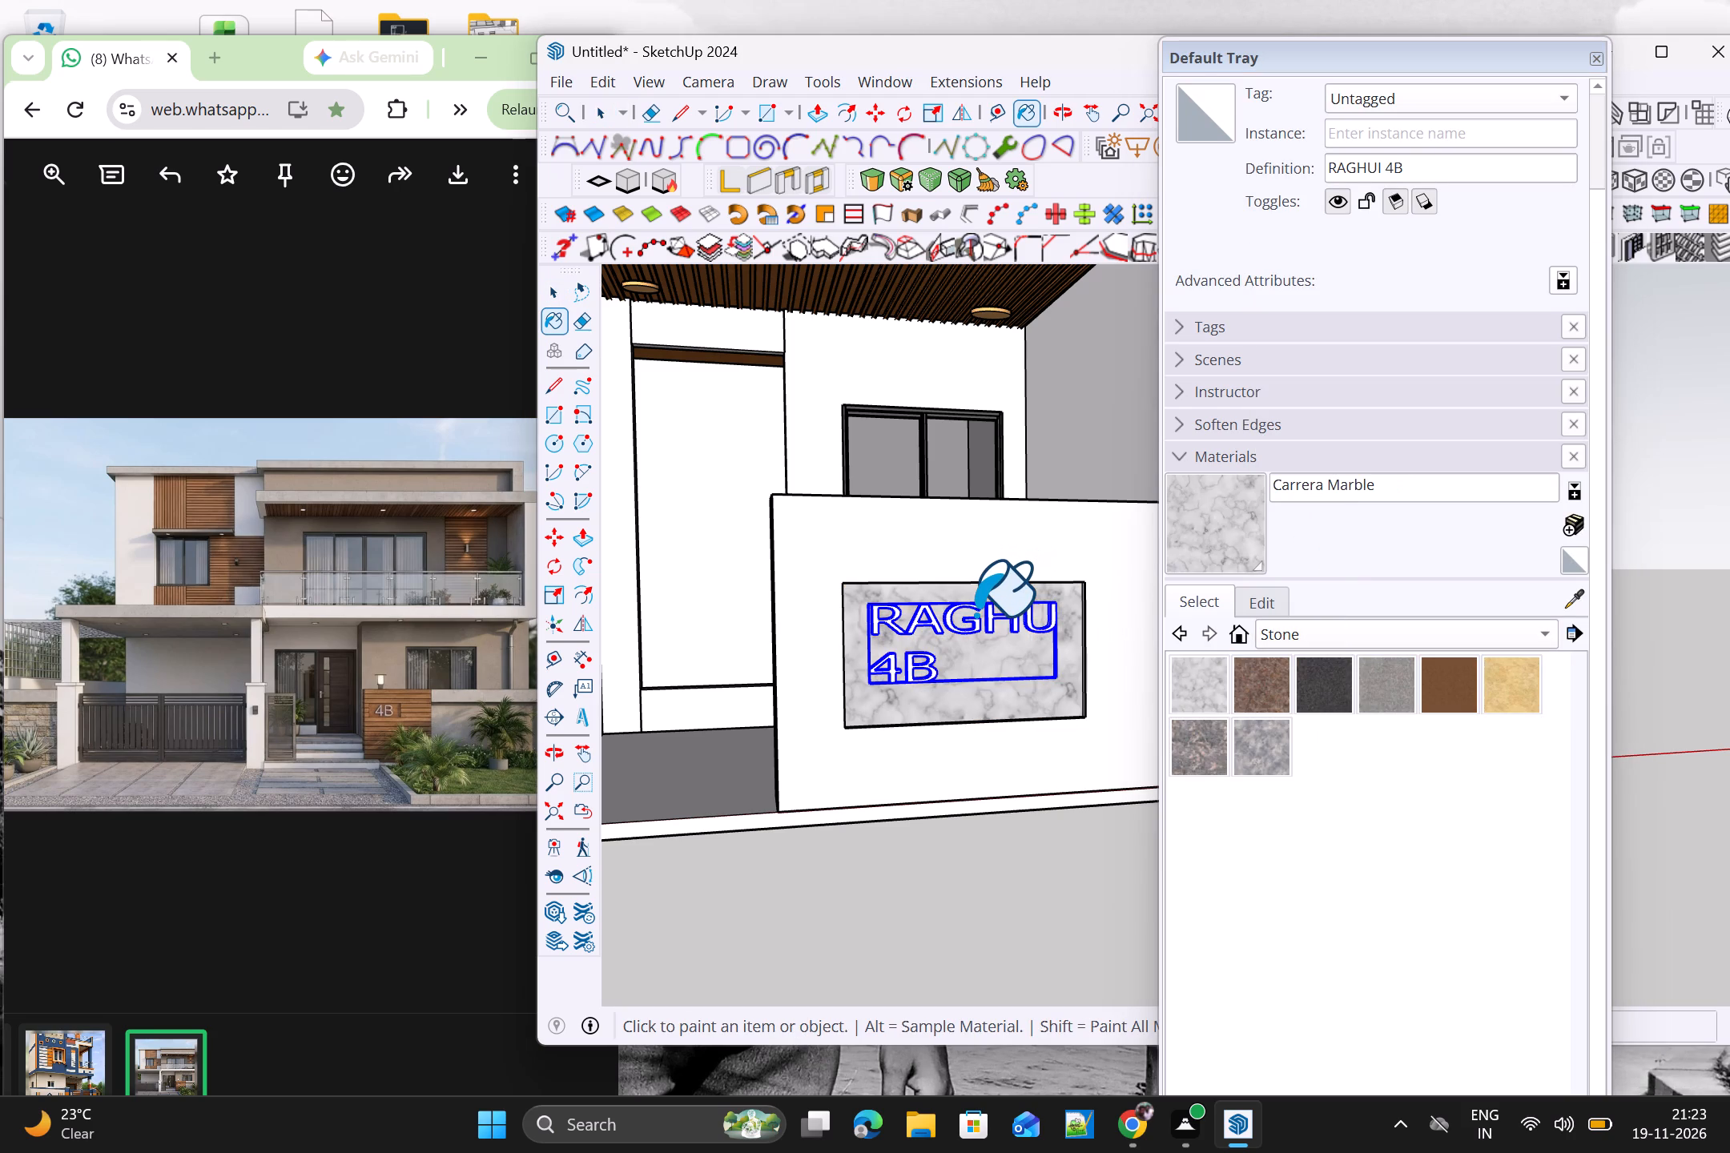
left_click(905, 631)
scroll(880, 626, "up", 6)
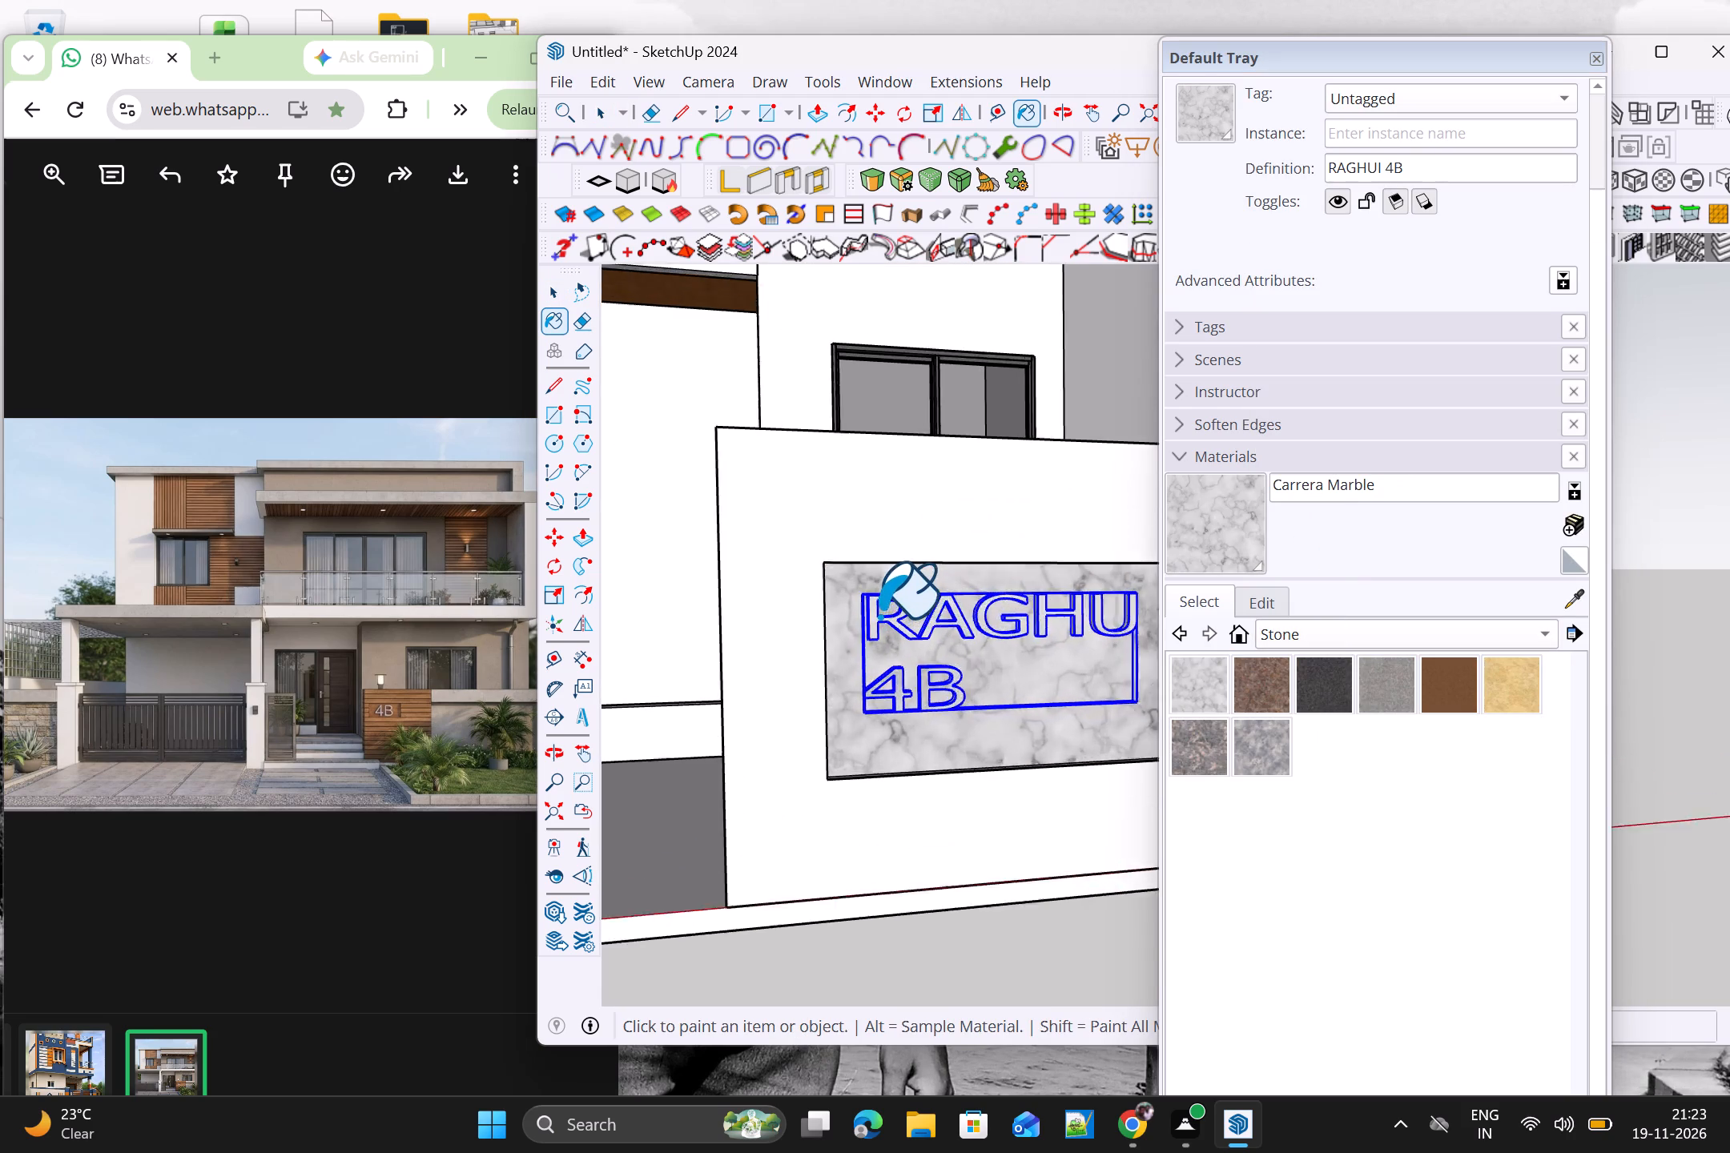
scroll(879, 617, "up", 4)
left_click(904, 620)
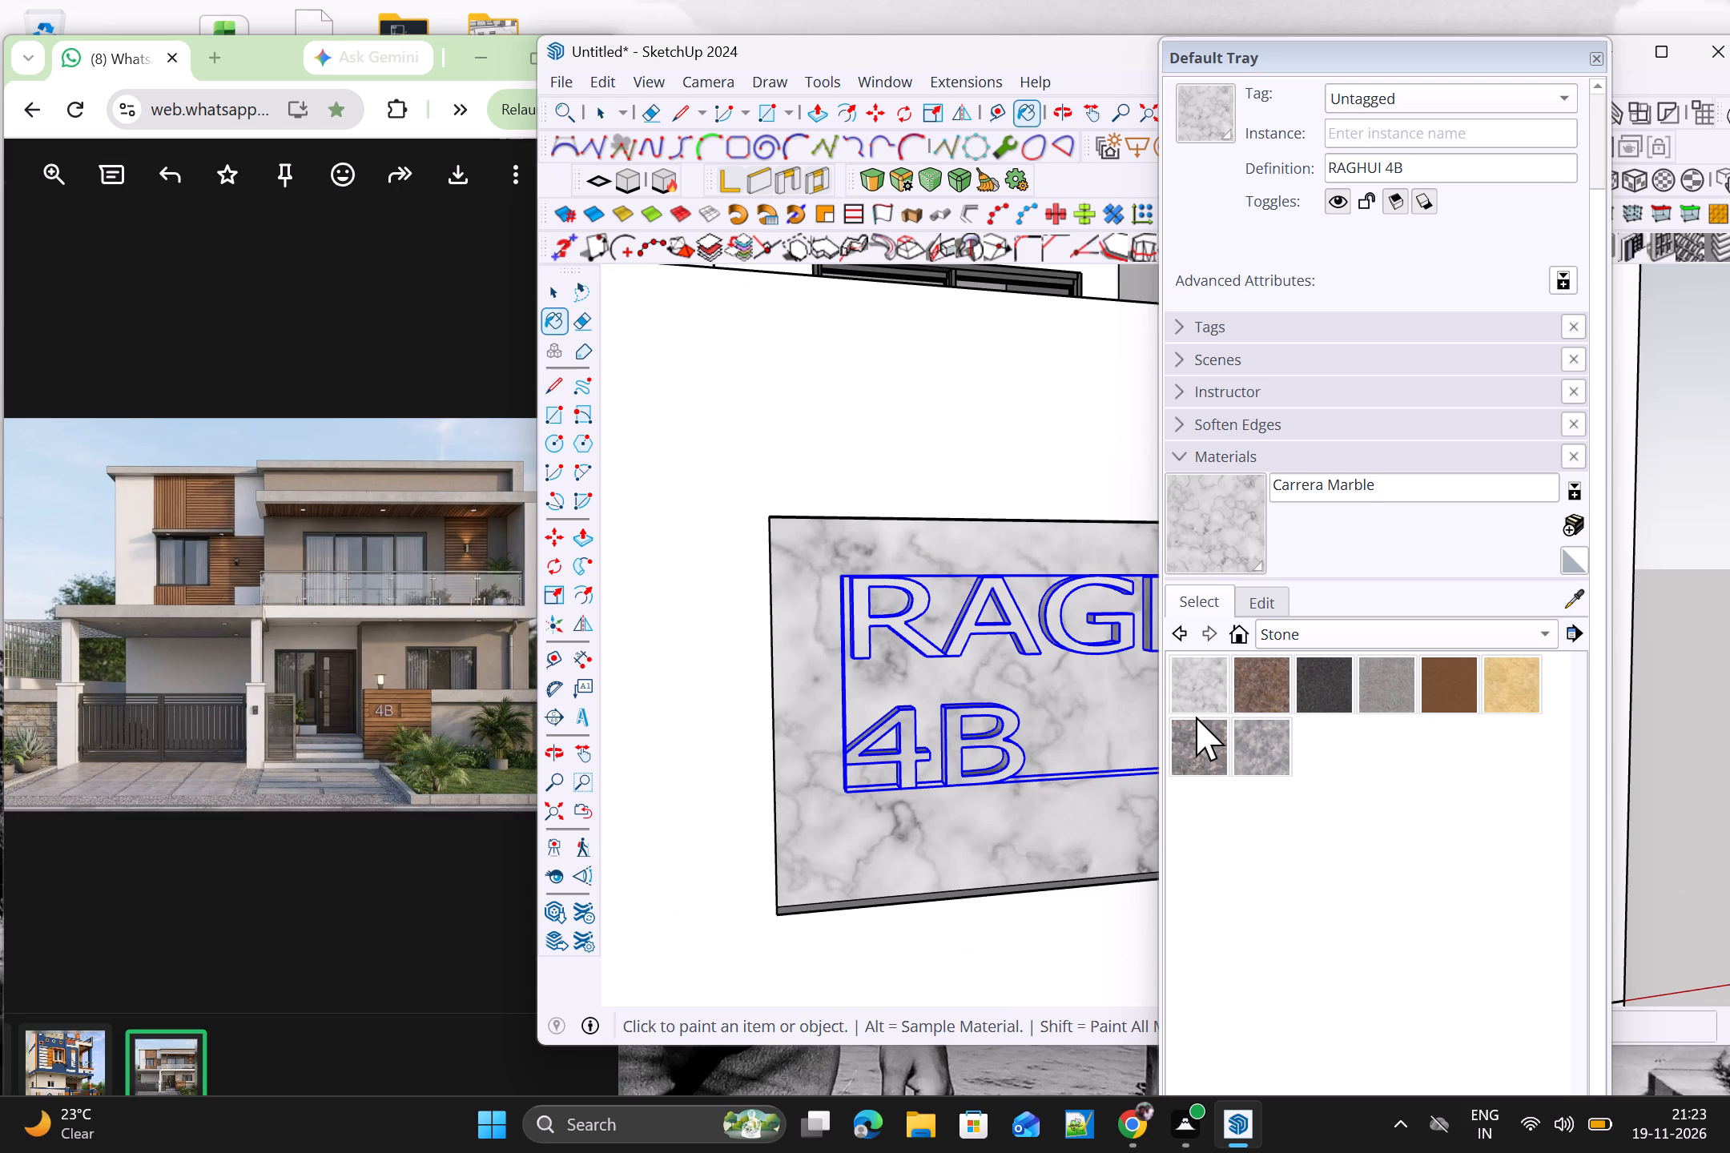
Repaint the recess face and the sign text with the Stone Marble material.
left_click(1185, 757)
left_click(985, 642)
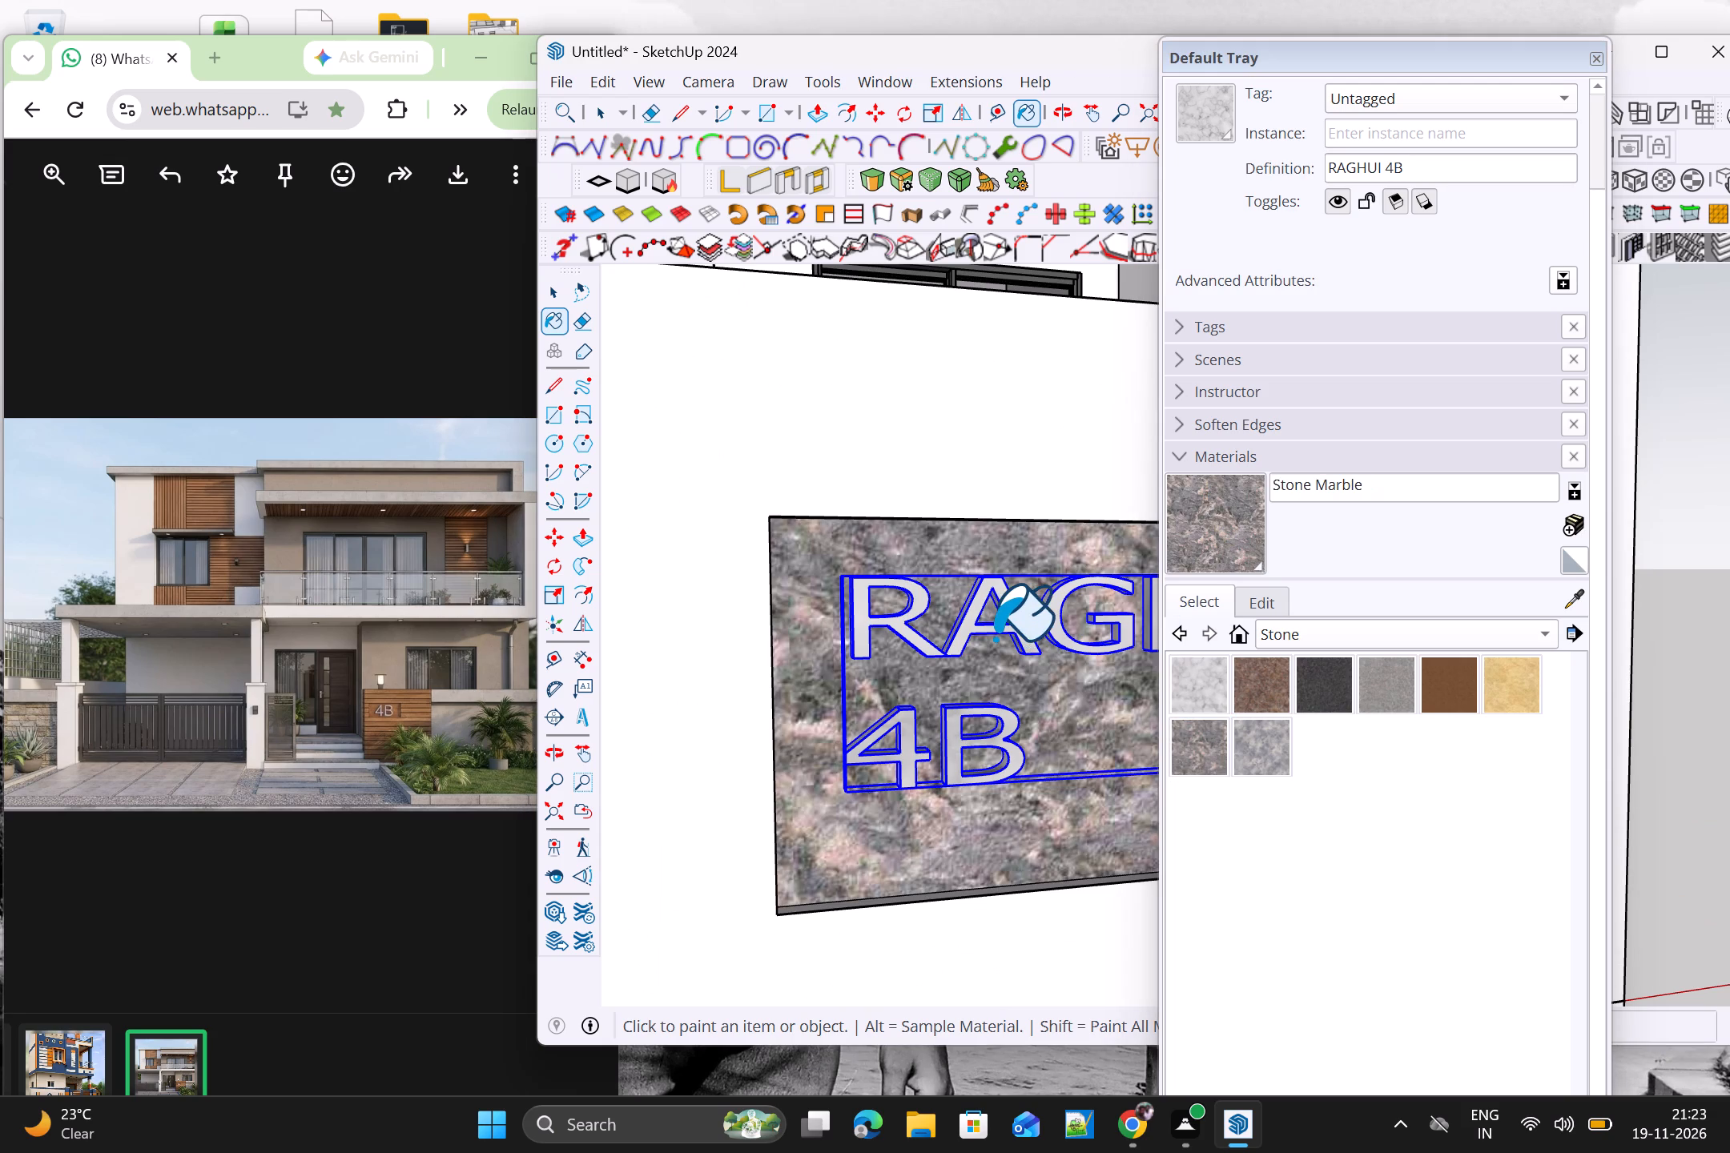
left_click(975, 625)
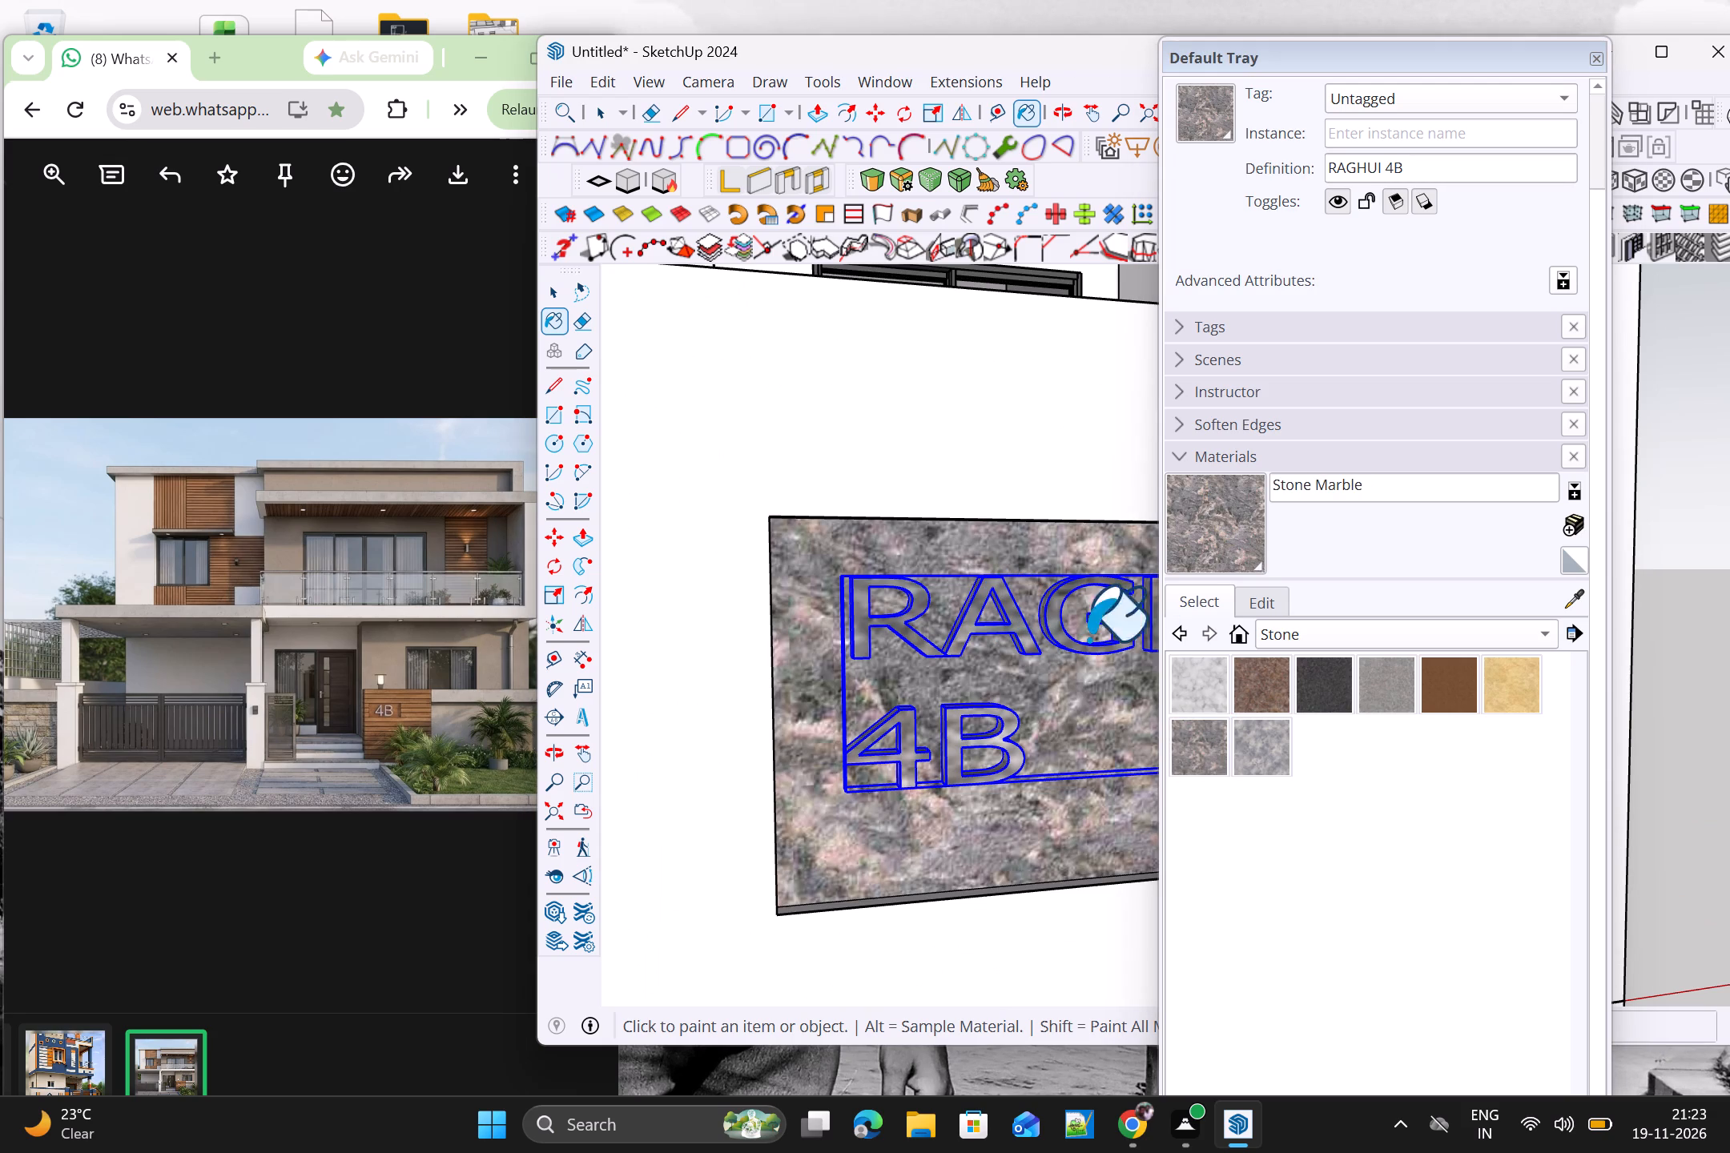
Paint the RAGHU 4B sign text with the Granite Dark Gray stone material.
scroll(1193, 648, "up", 1)
left_click(1336, 706)
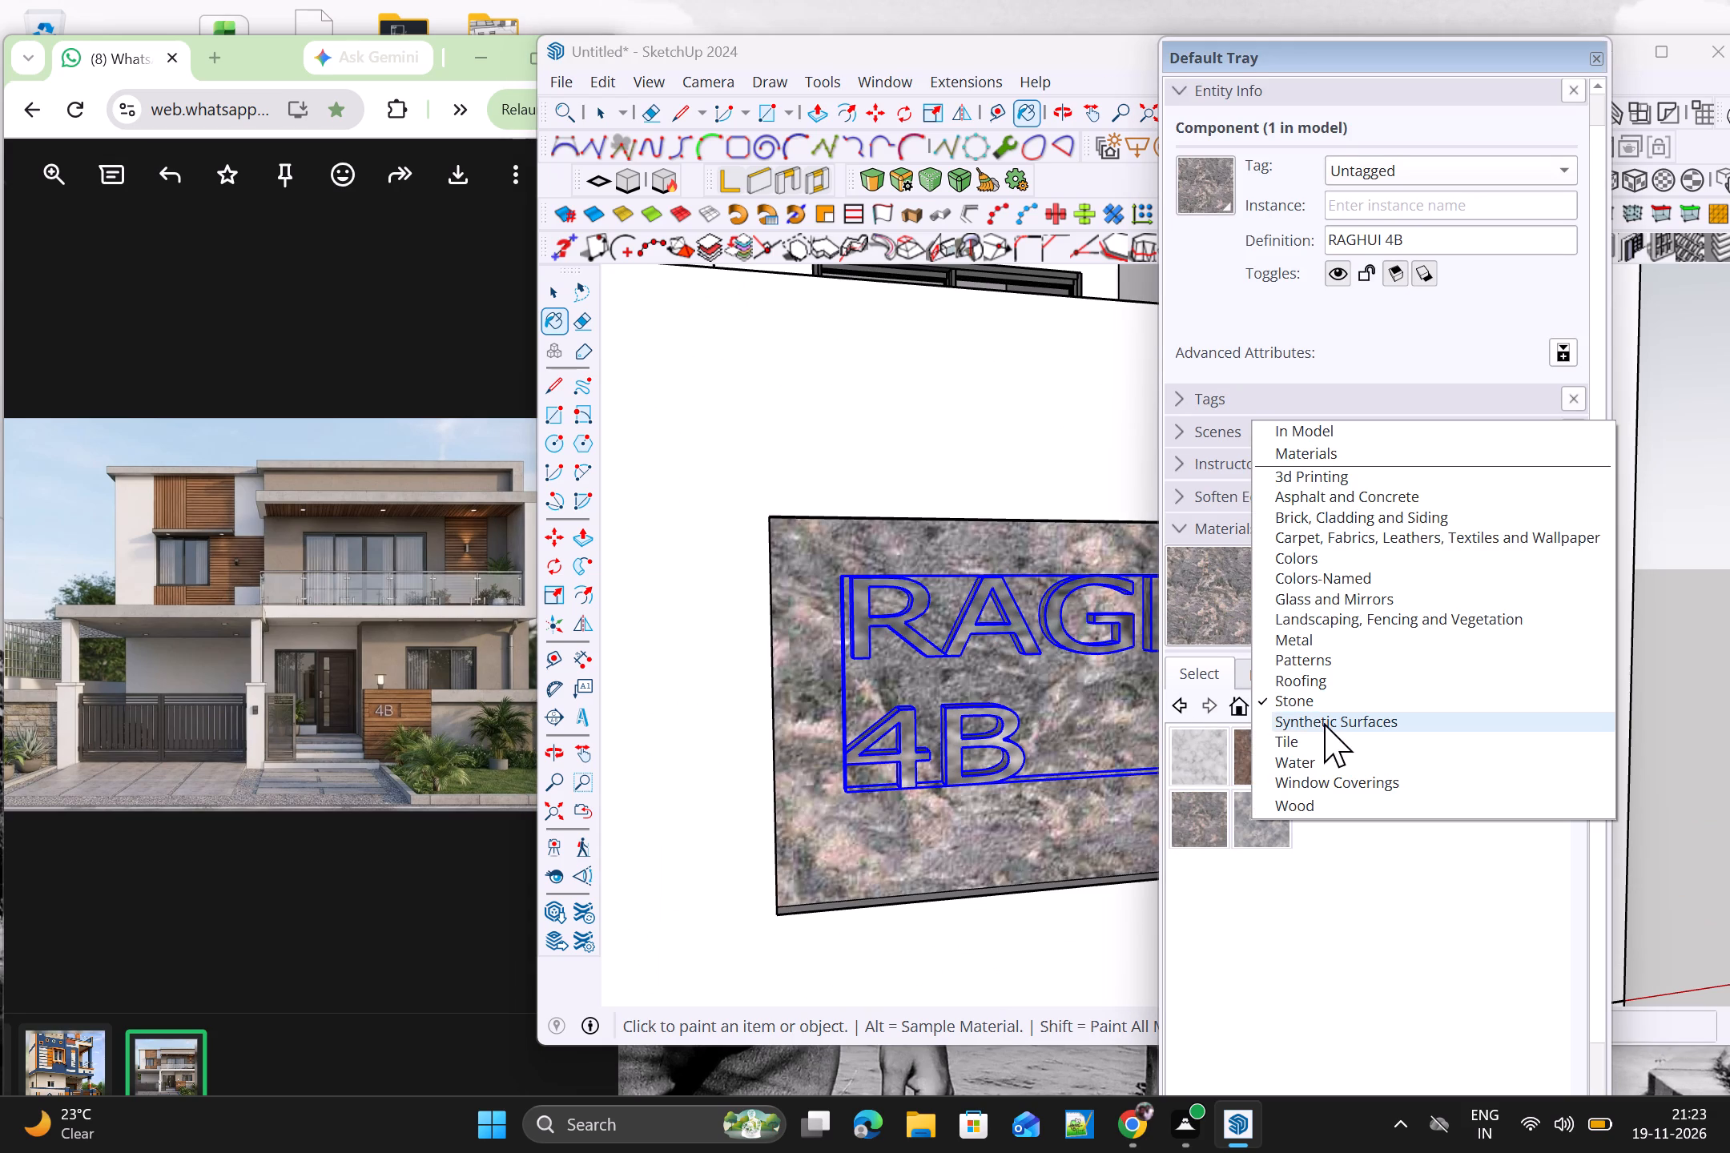
left_click(1248, 822)
left_click(1328, 772)
left_click(1007, 625)
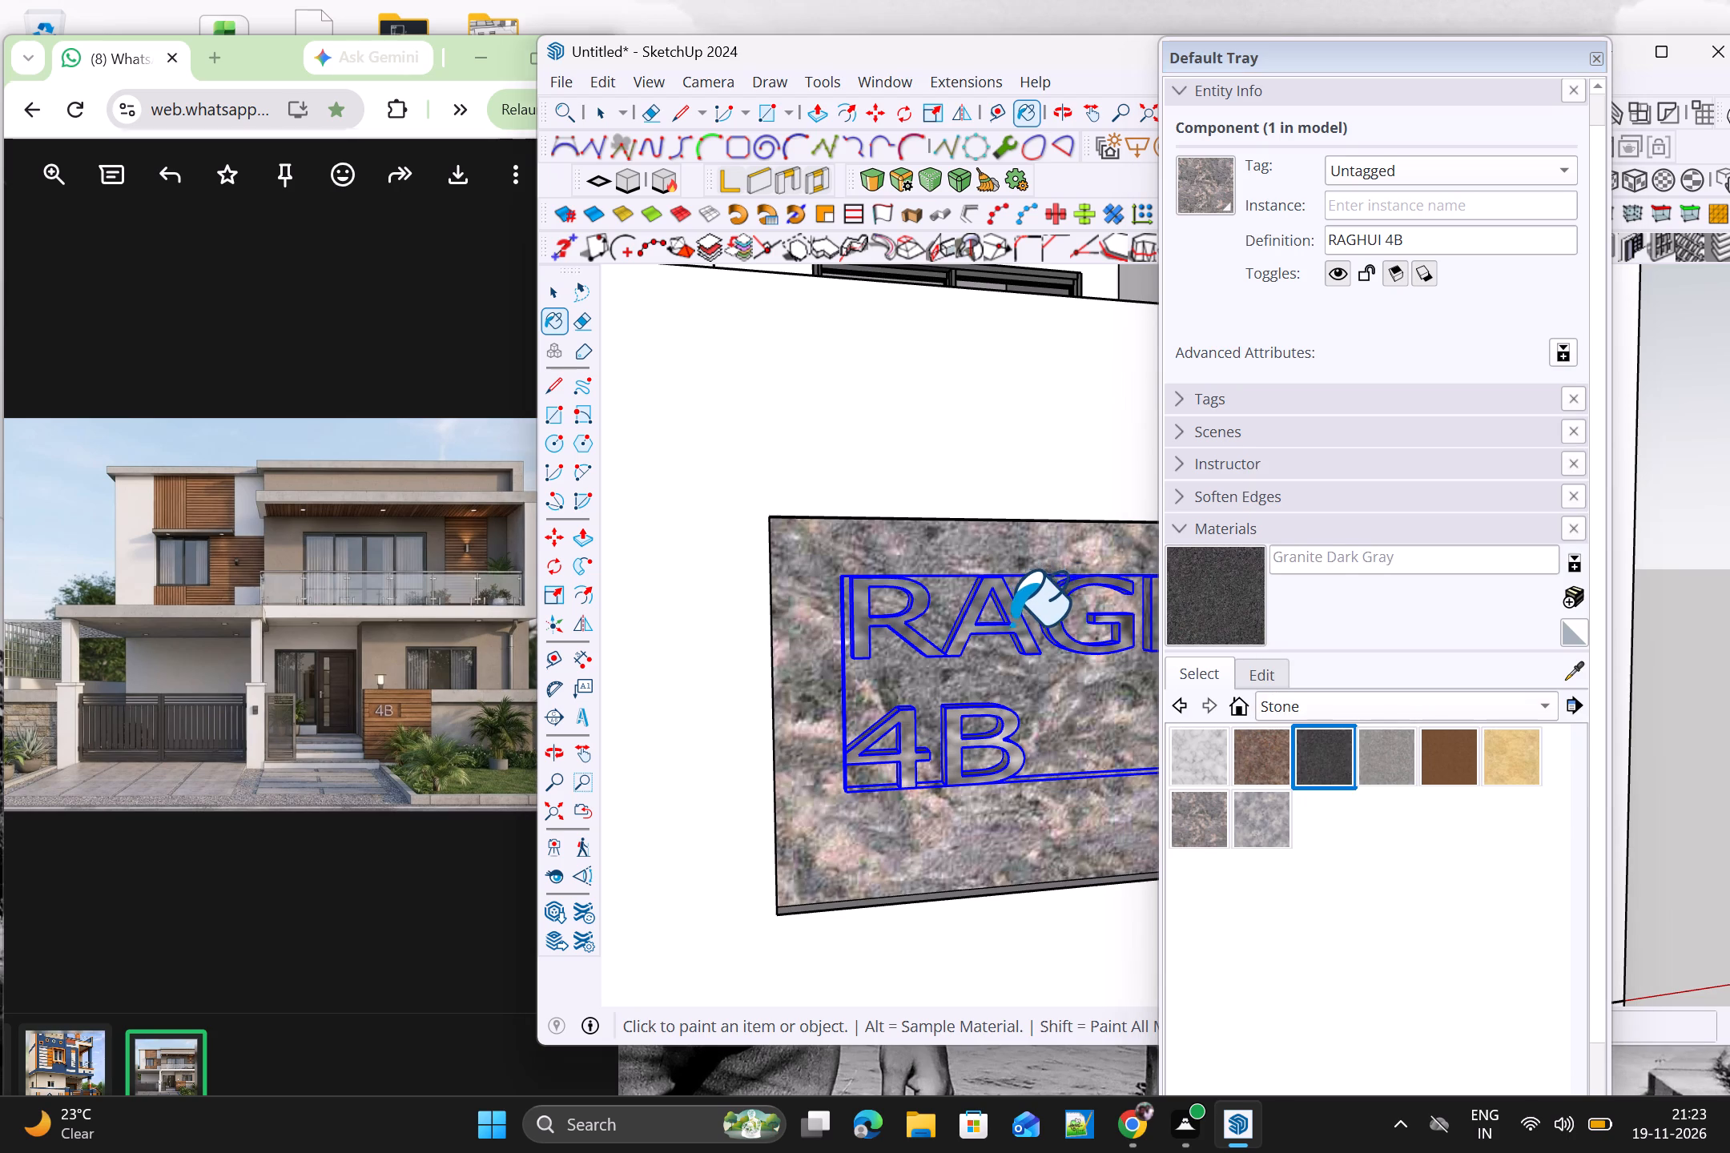
Repaint the recess face behind the text with Carrera Marble, close the Default Tray, and clear the selection.
left_click(1208, 749)
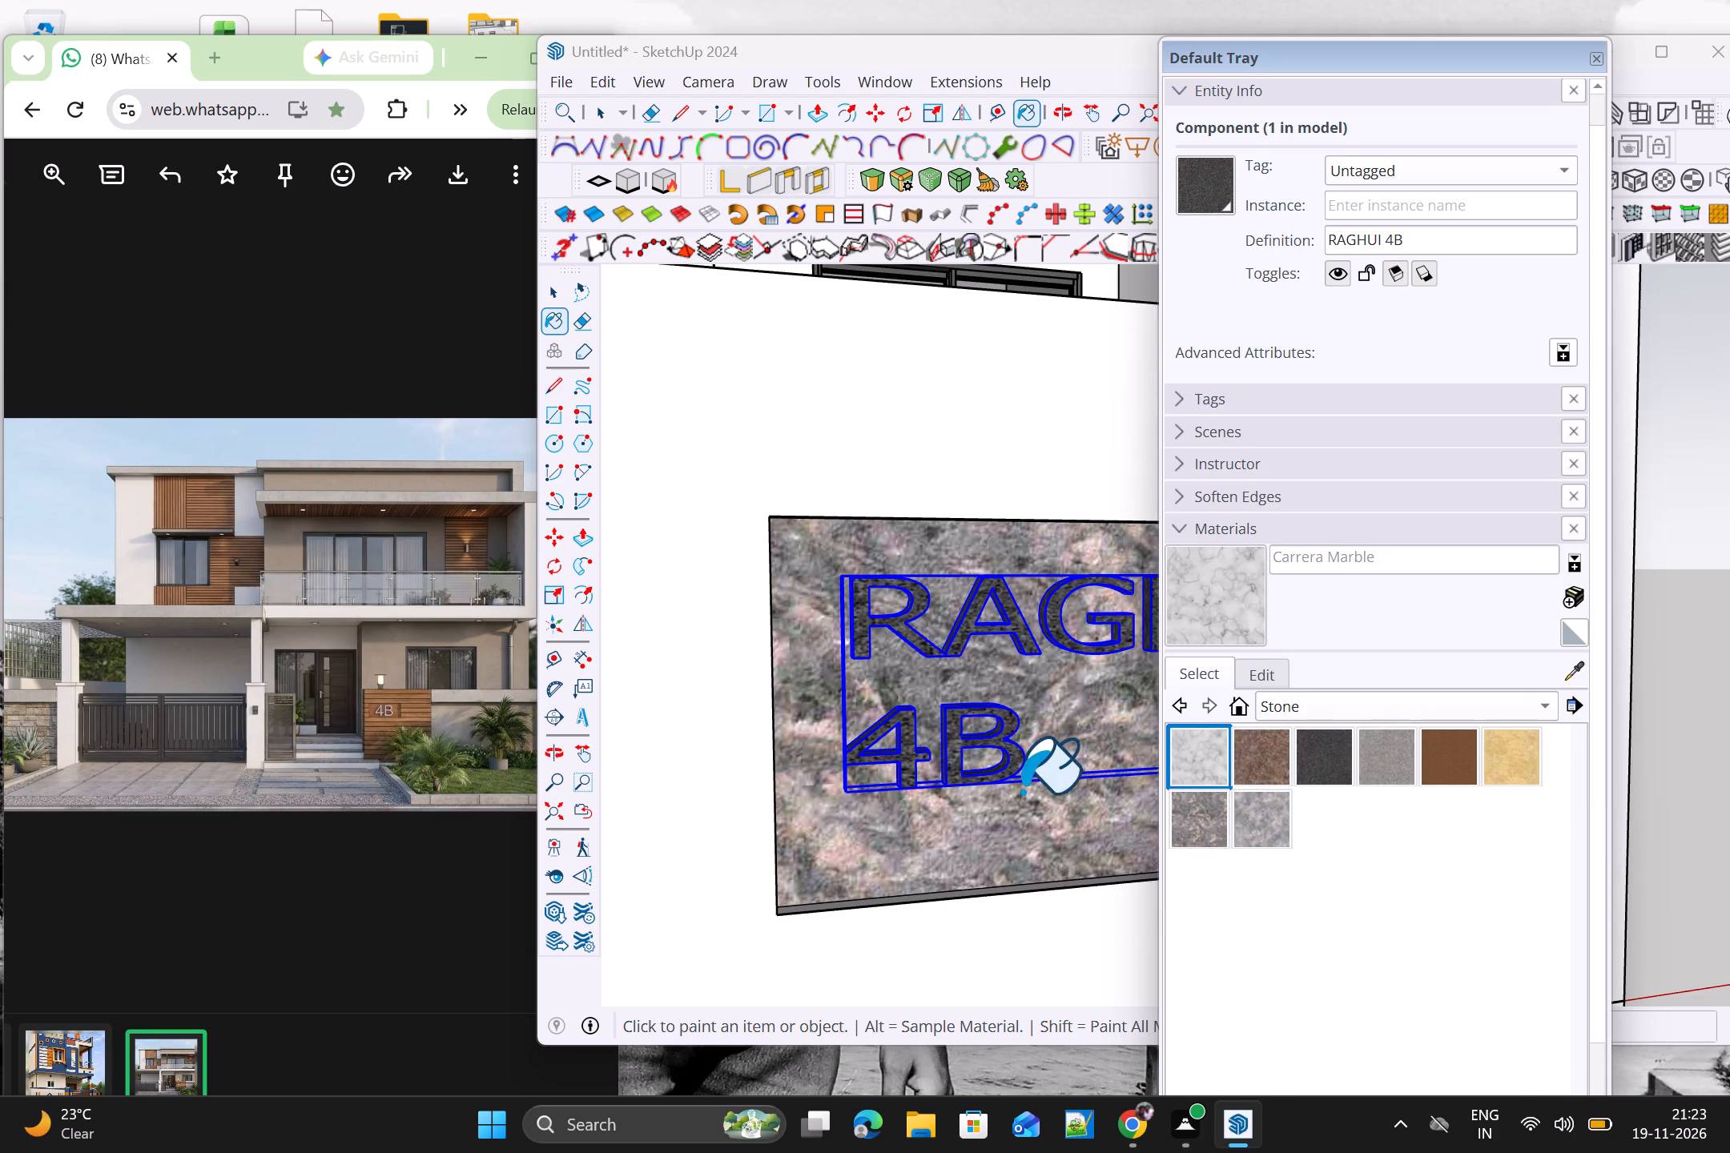
left_click(1032, 819)
scroll(1040, 818, "down", 7)
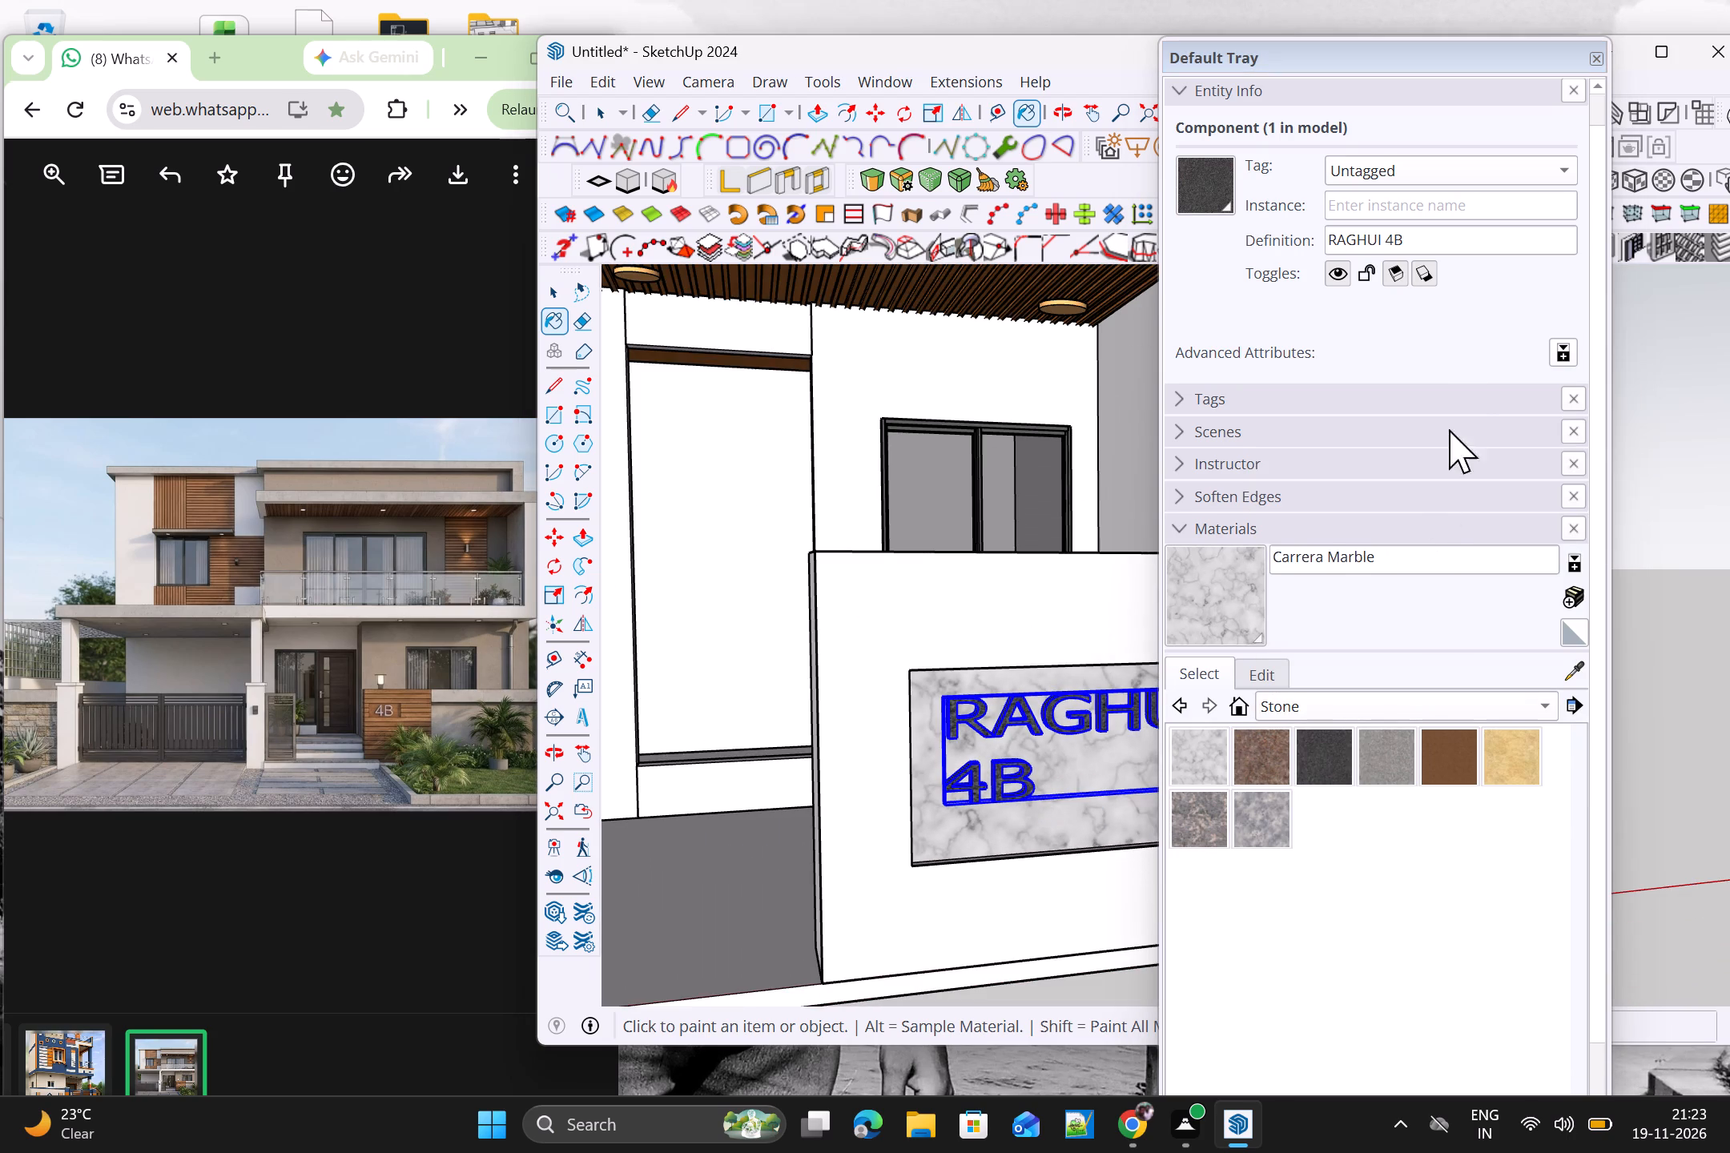
key("space")
left_click(1595, 66)
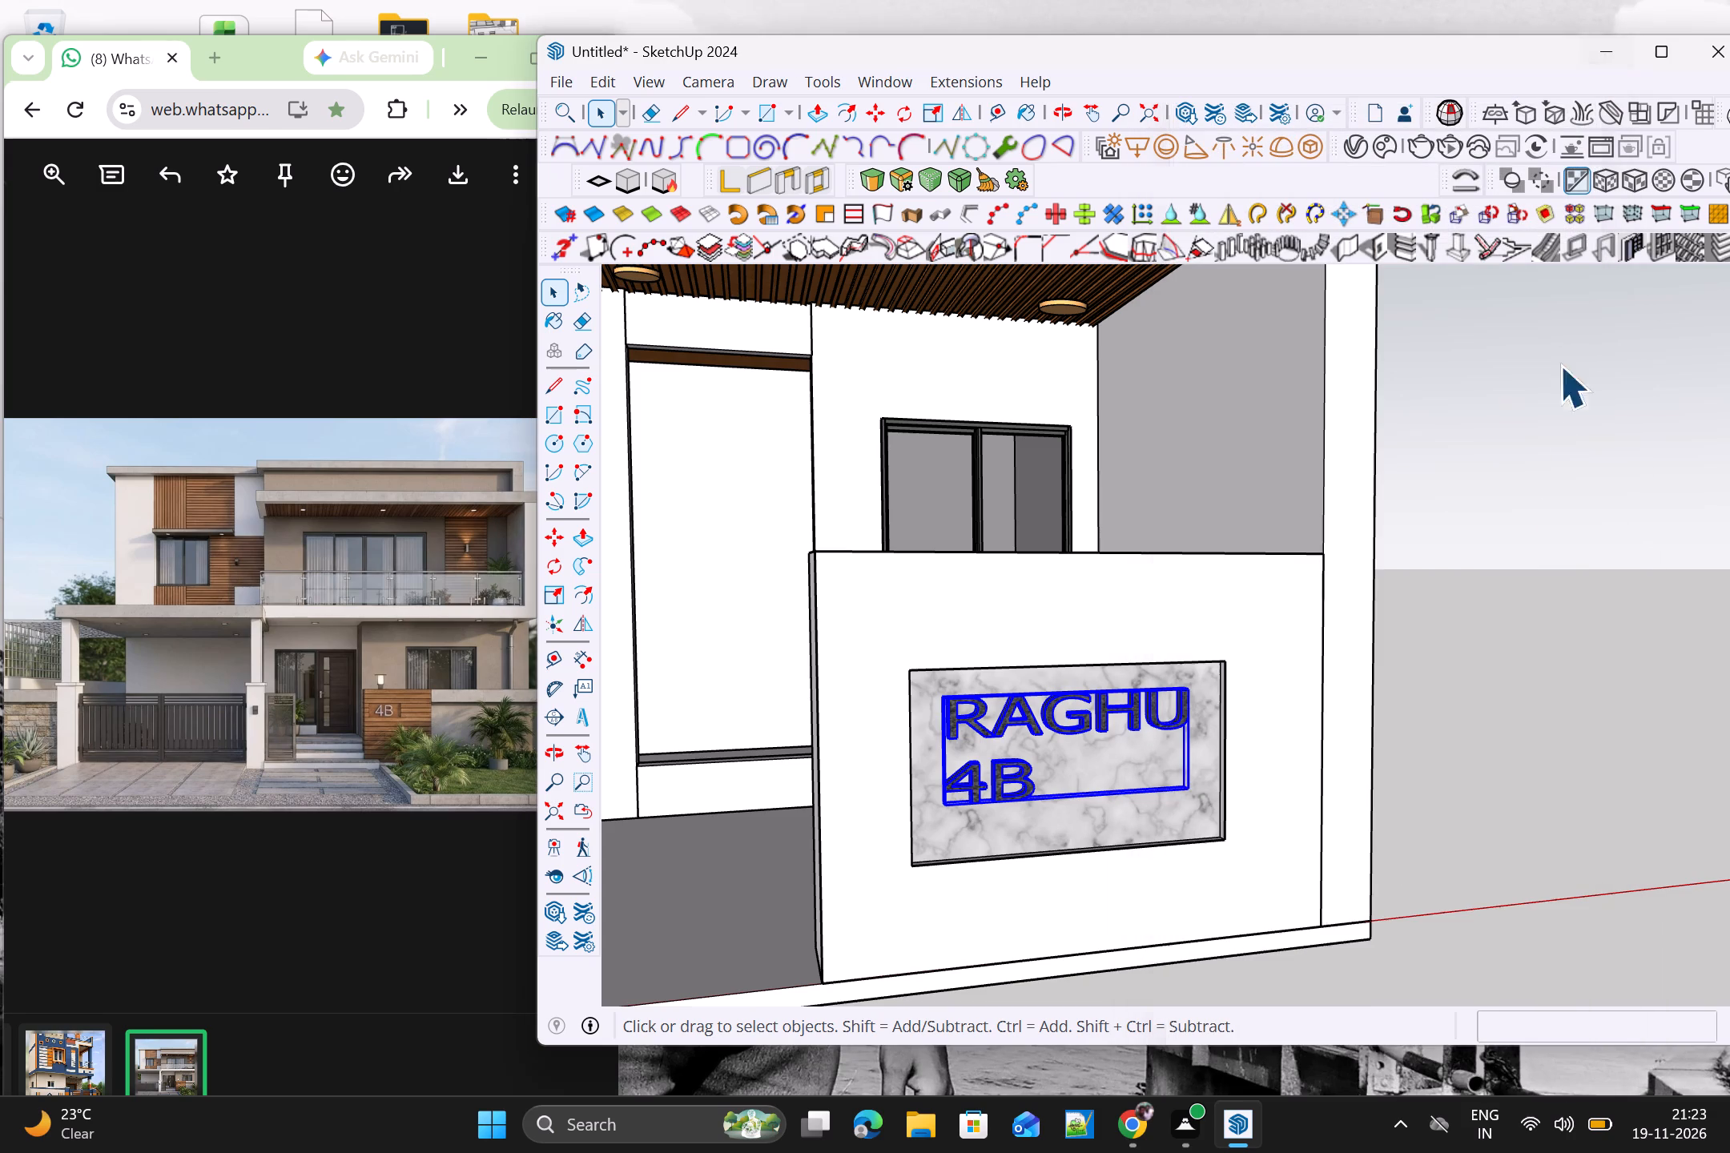
left_click(1548, 717)
Examine the painted name sign and the whole front elevation from several angles and distances.
scroll(1536, 722, "down", 4)
middle_click_drag(1534, 821, 1378, 775)
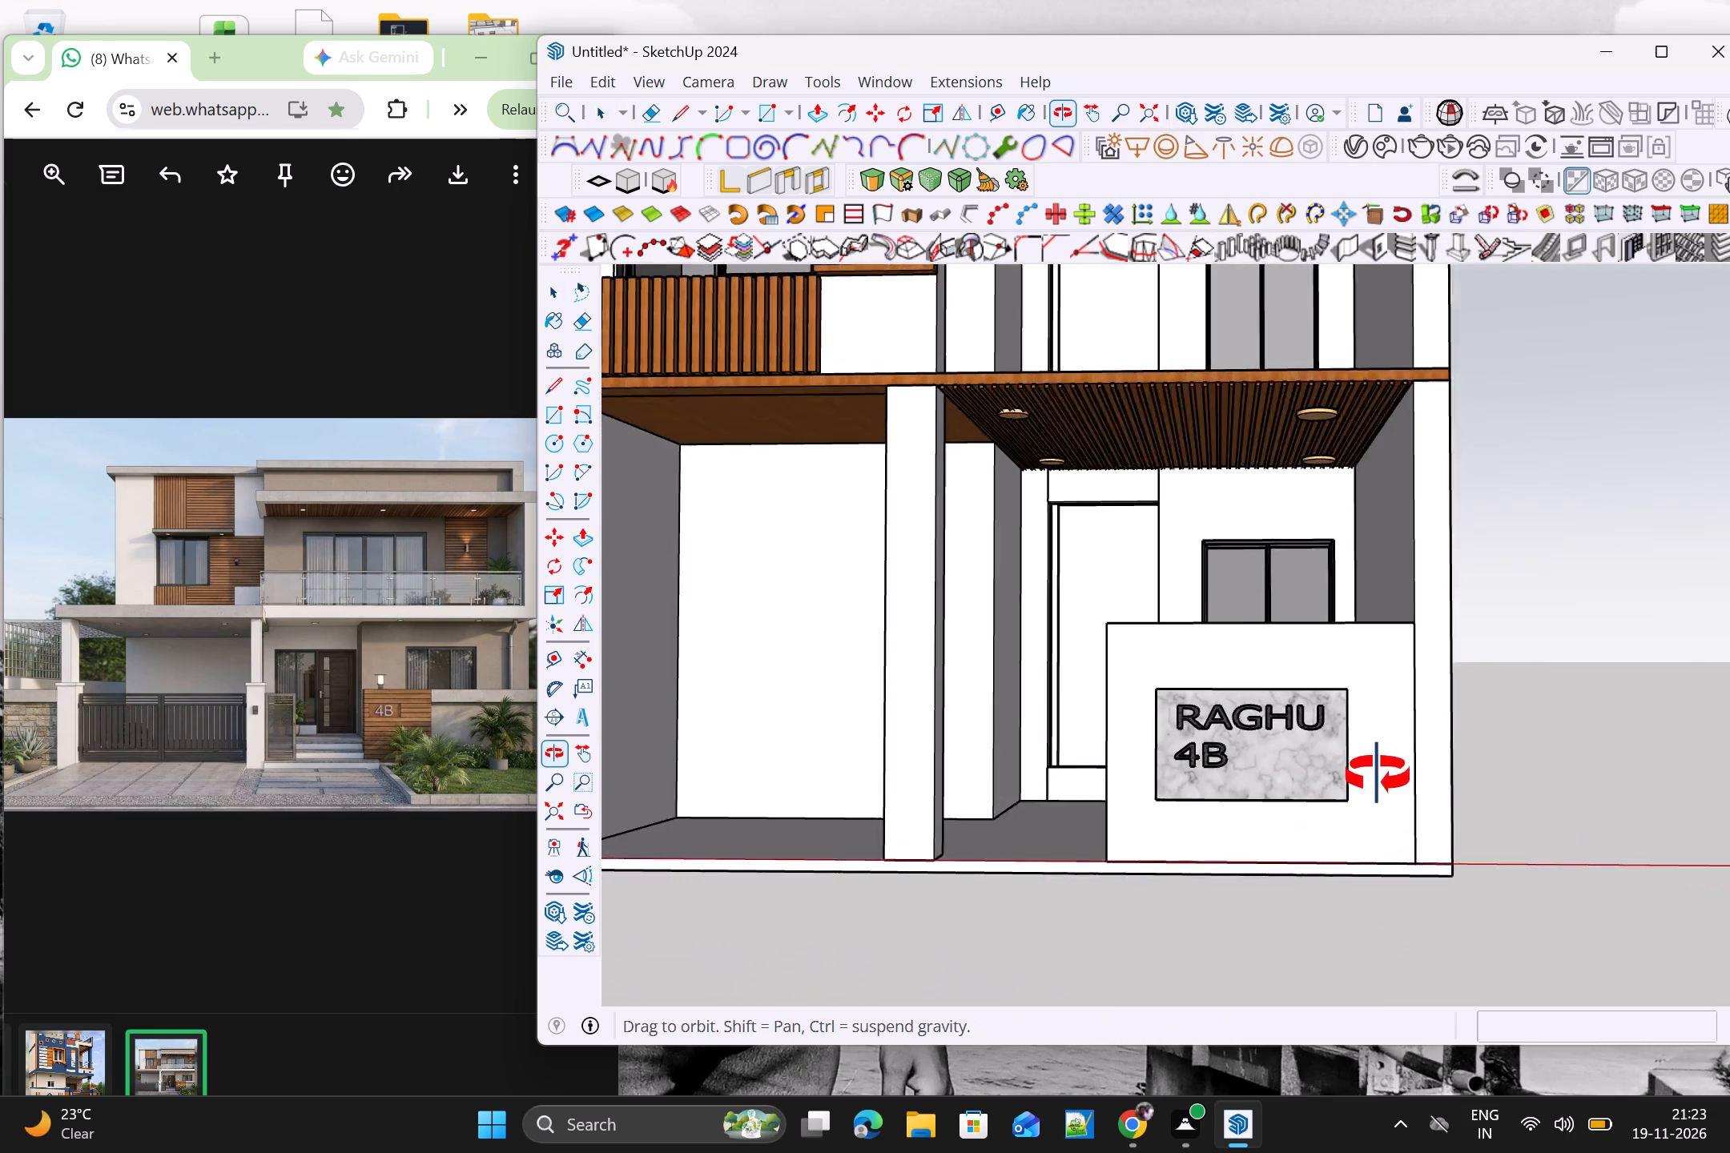
middle_click_drag(1378, 775, 1407, 794)
scroll(1260, 813, "up", 2)
scroll(1257, 812, "down", 1)
middle_click_drag(1257, 814, 1378, 842)
scroll(1378, 833, "down", 6)
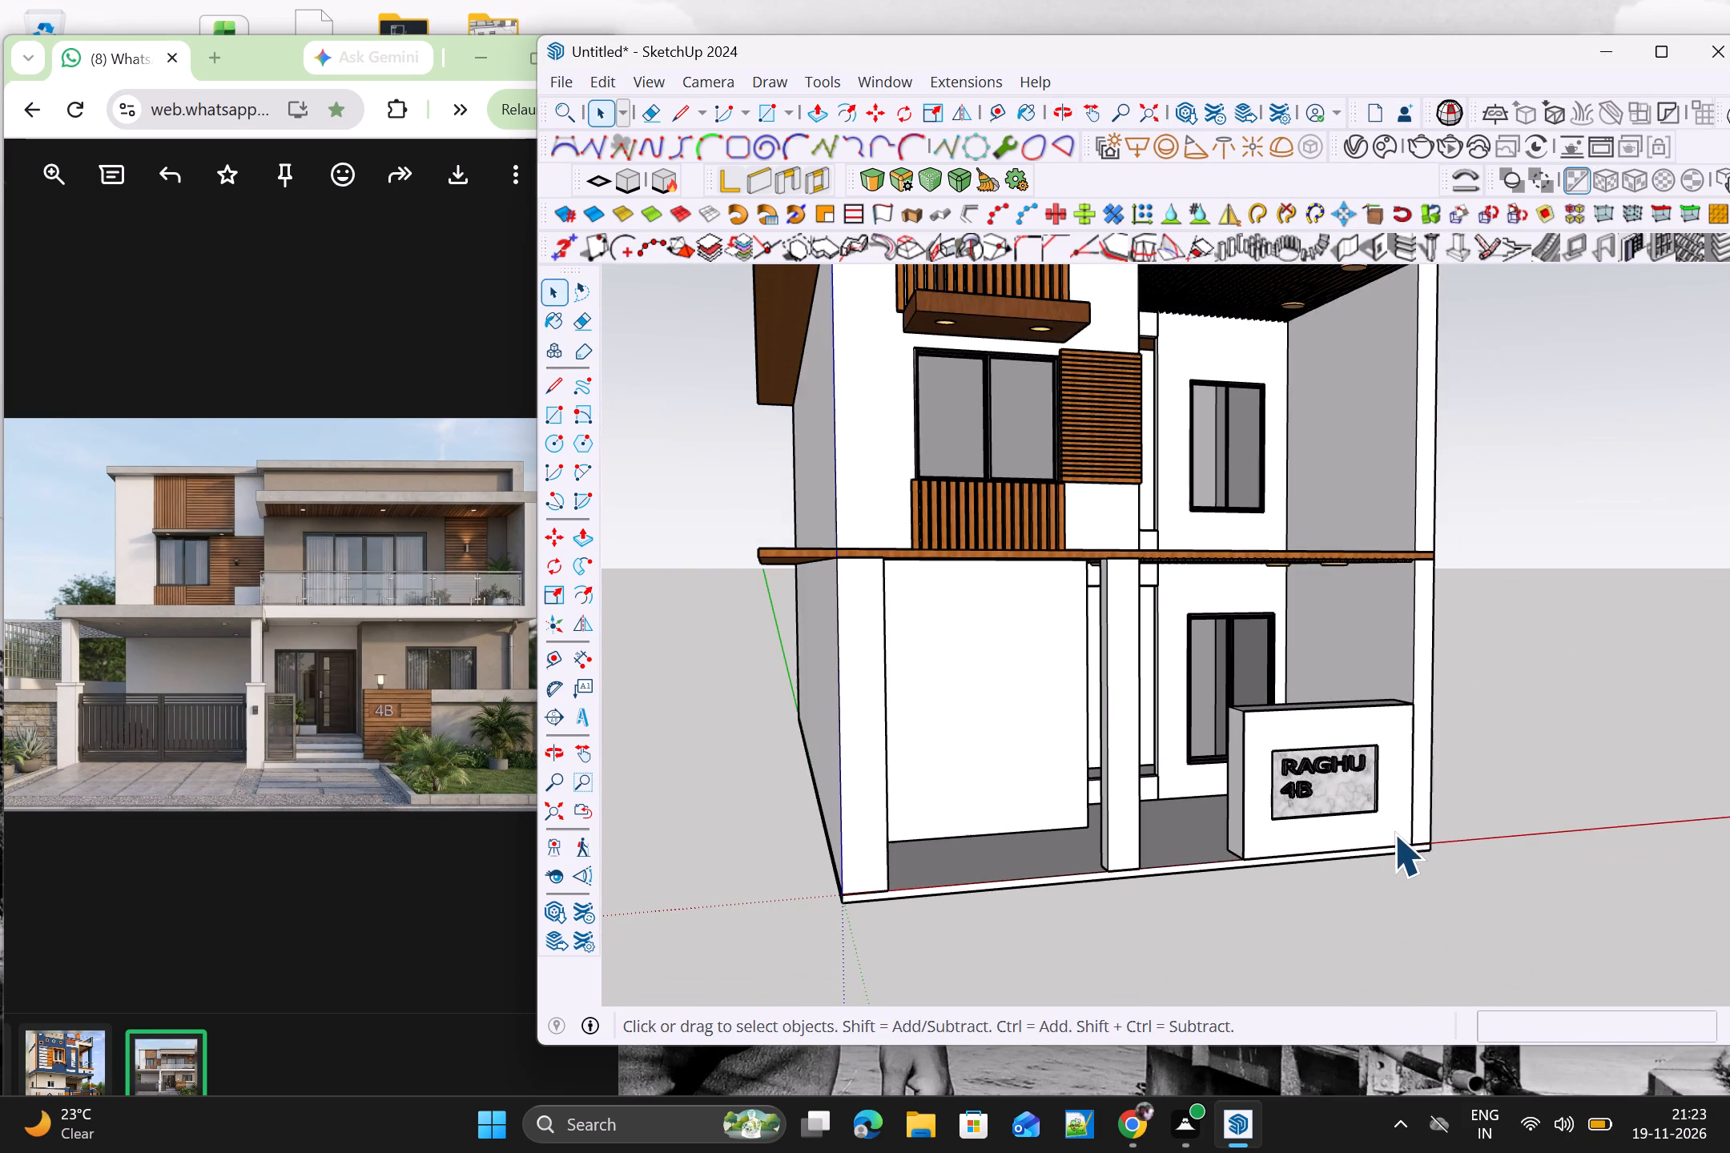
left_click(1627, 762)
scroll(1611, 762, "down", 4)
middle_click_drag(1524, 890, 1340, 844)
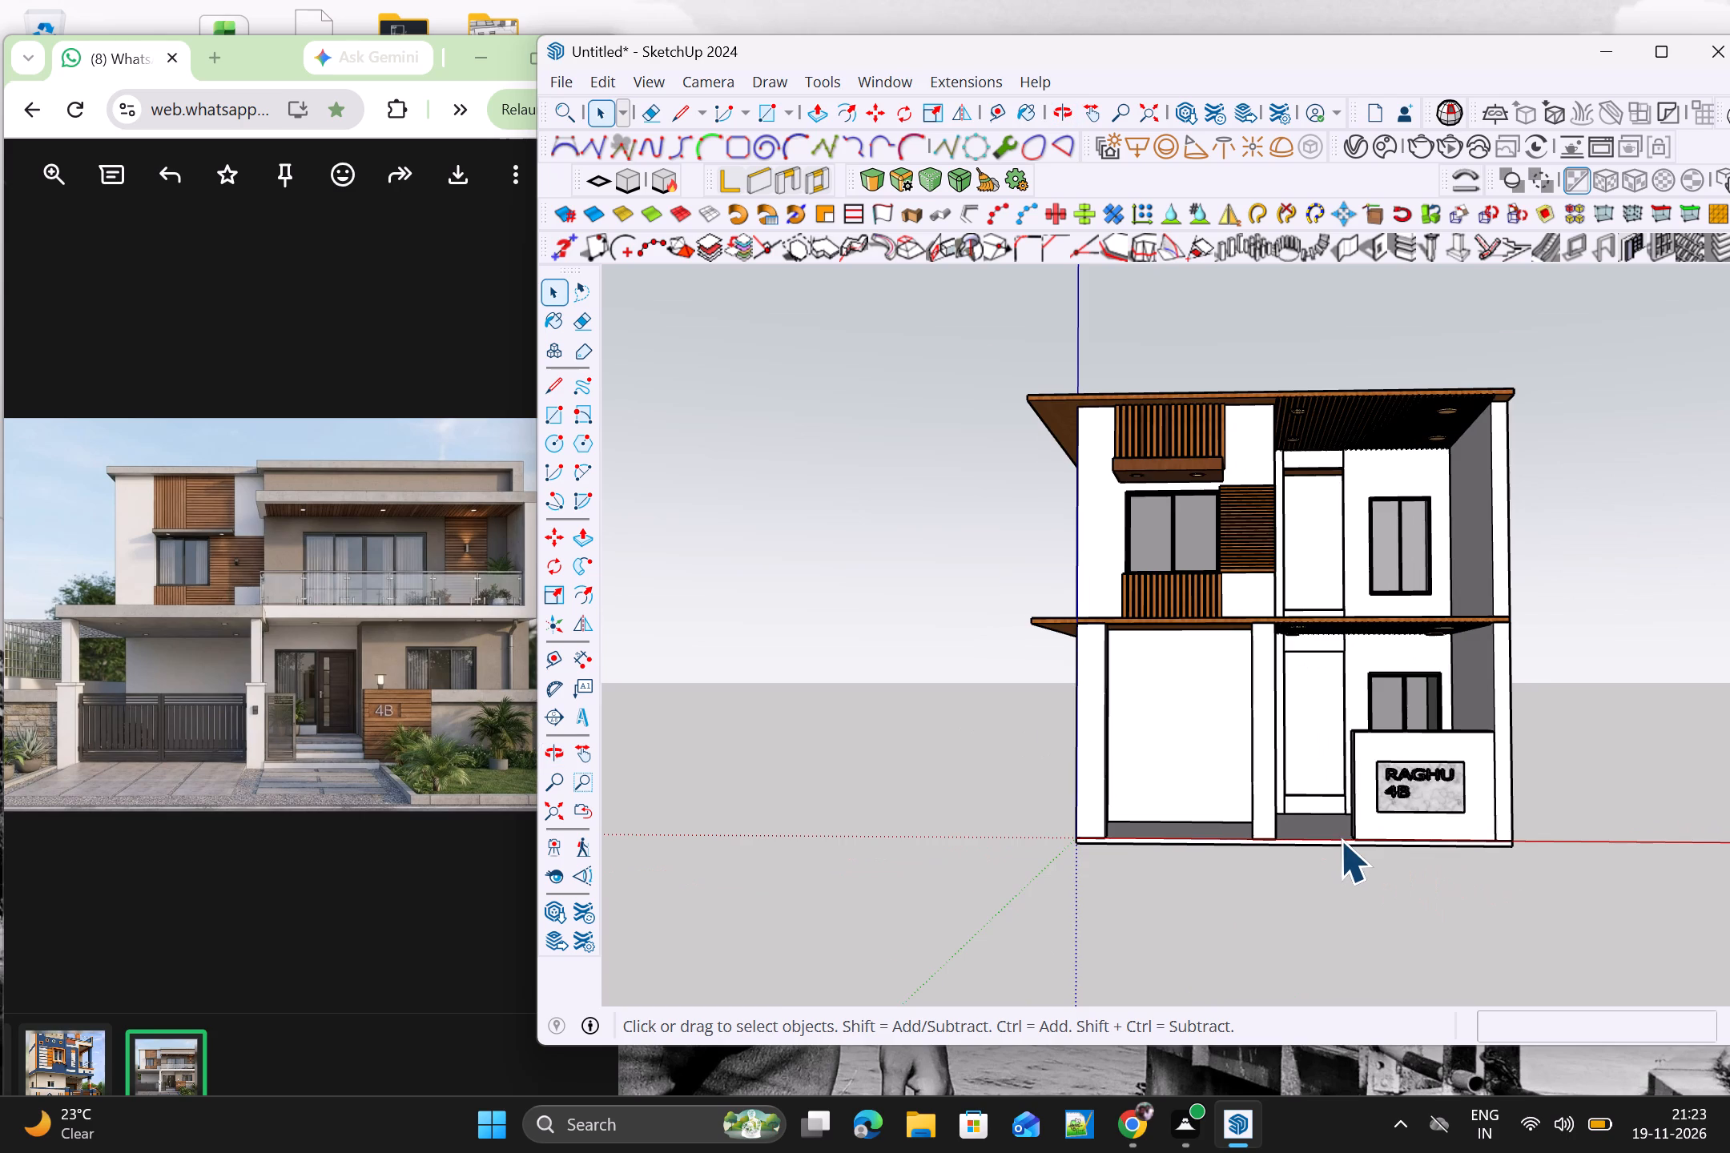
Select the RAGHU 4B sign text together with the window and building geometry behind it, and explode the selection.
scroll(1340, 840, "up", 7)
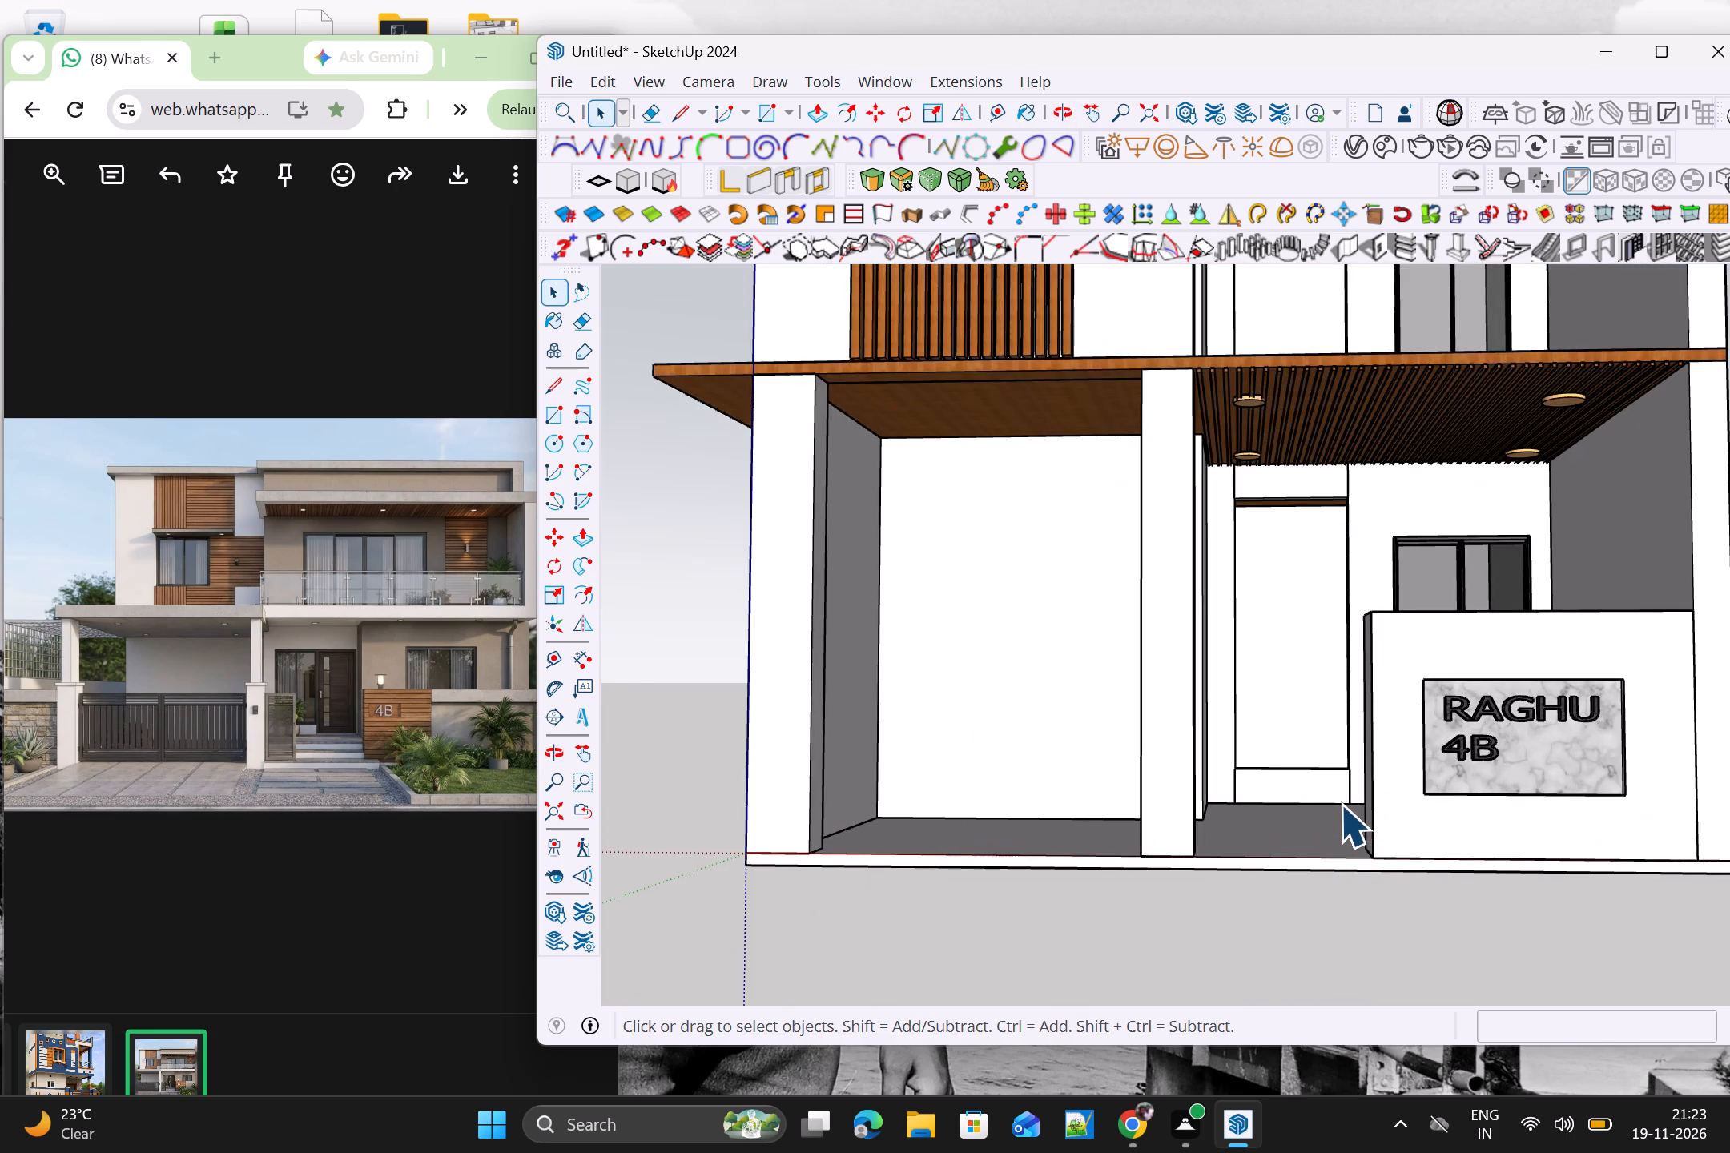
scroll(1340, 804, "down", 2)
scroll(1410, 786, "up", 3)
left_click_drag(1493, 741, 1429, 766)
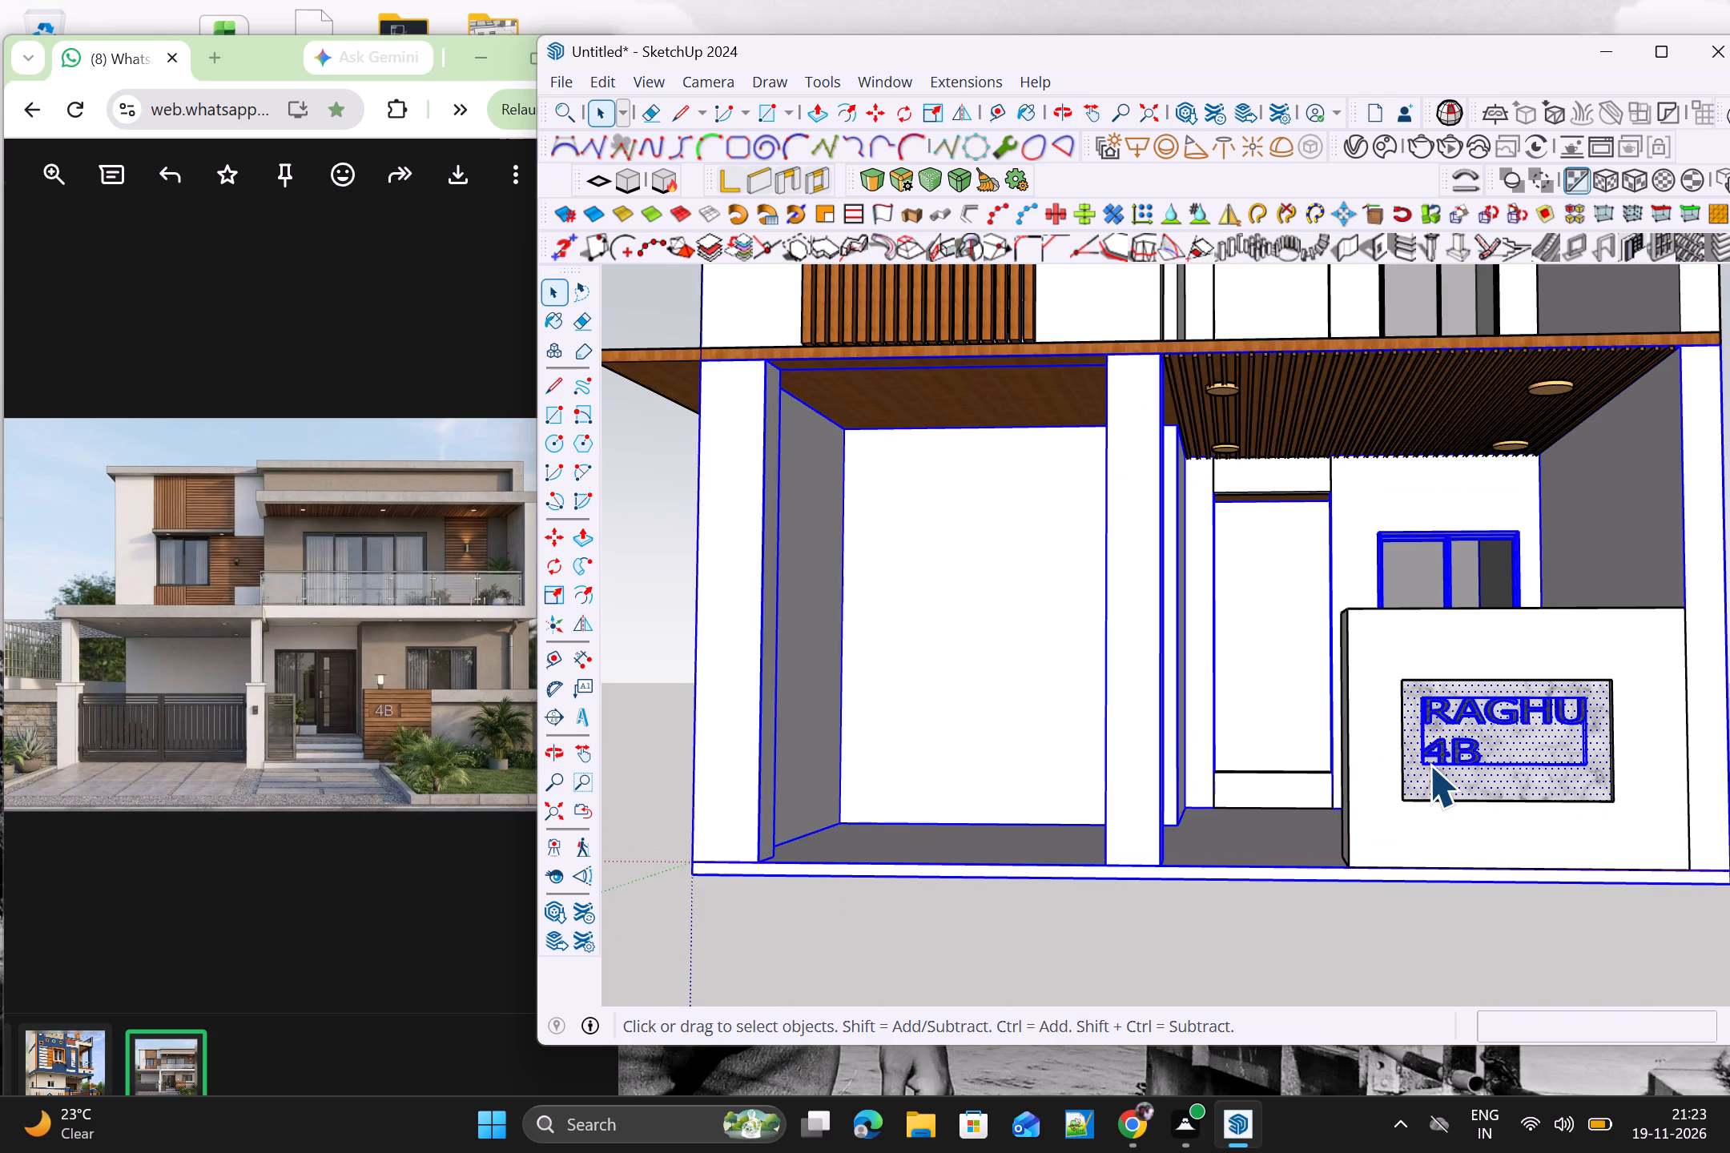
right_click(1451, 752)
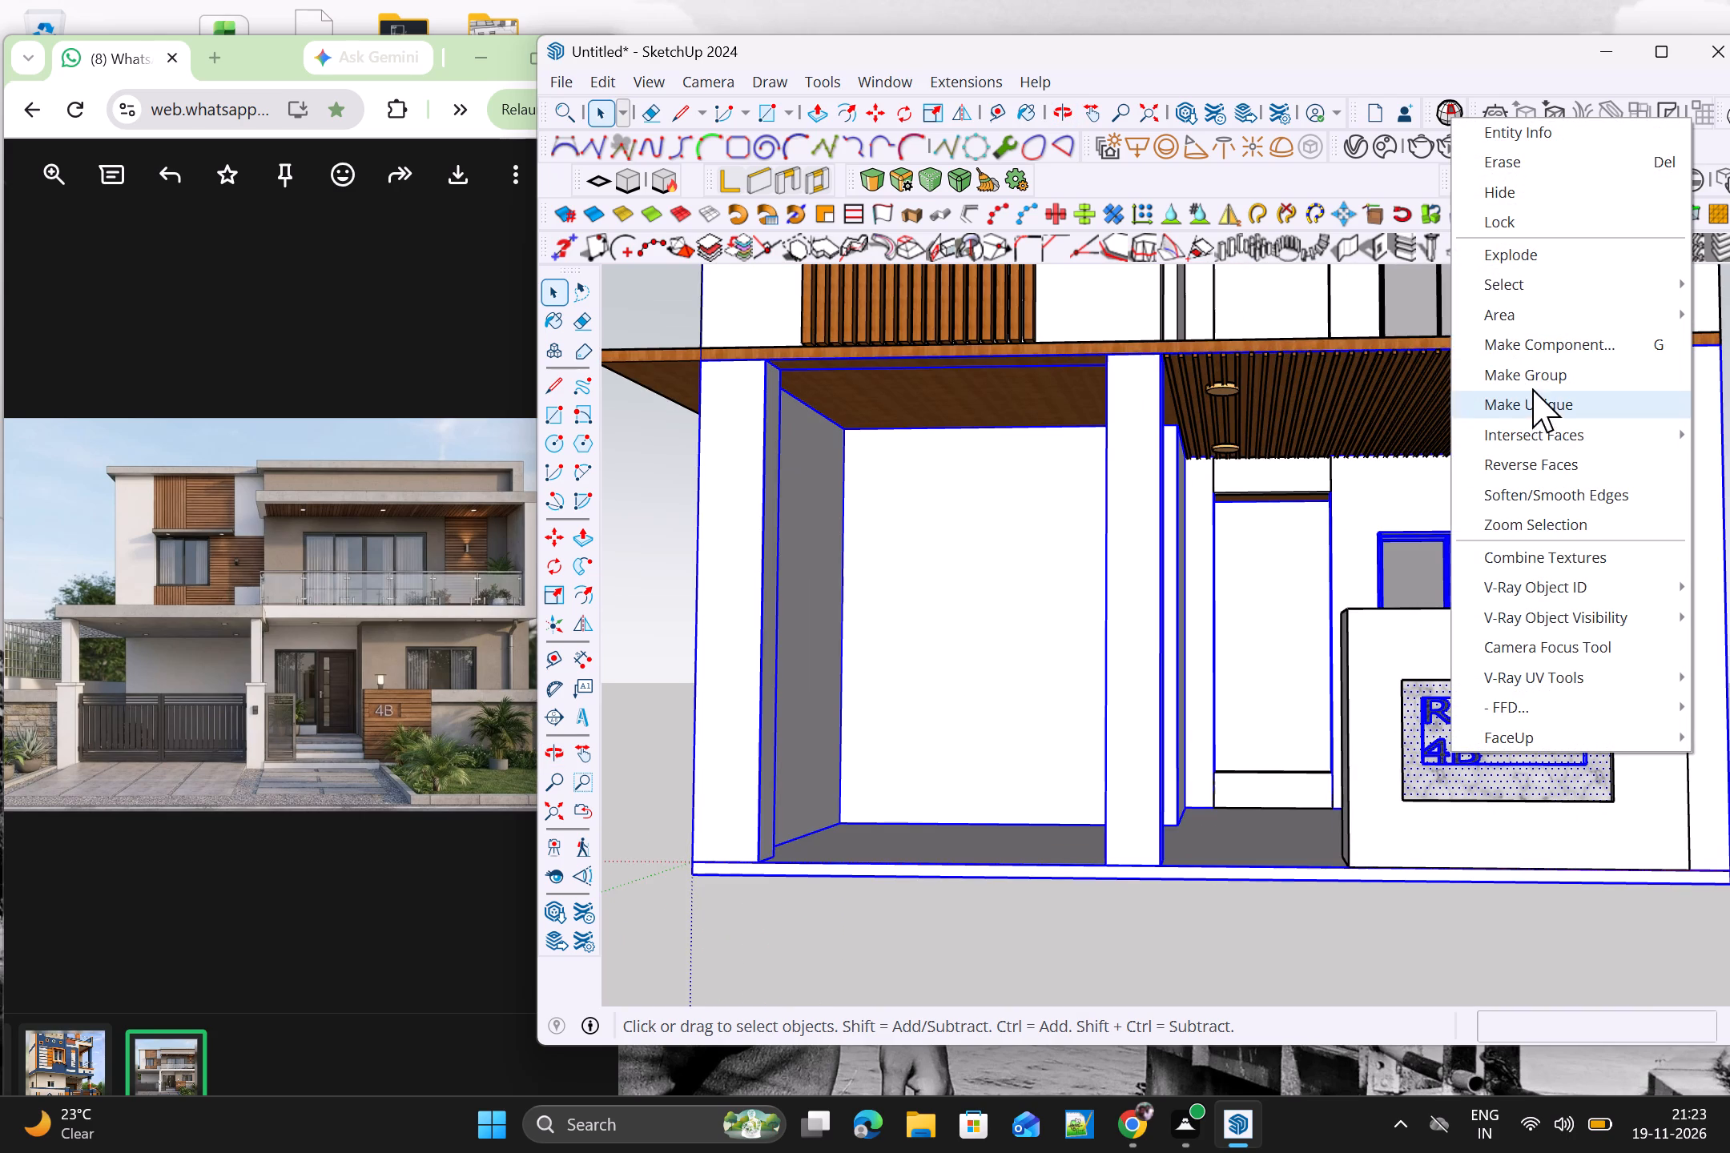
left_click(1514, 250)
Select only the 4B characters of the exploded sign text and make them a group.
scroll(1469, 779, "up", 3)
left_click(1447, 753)
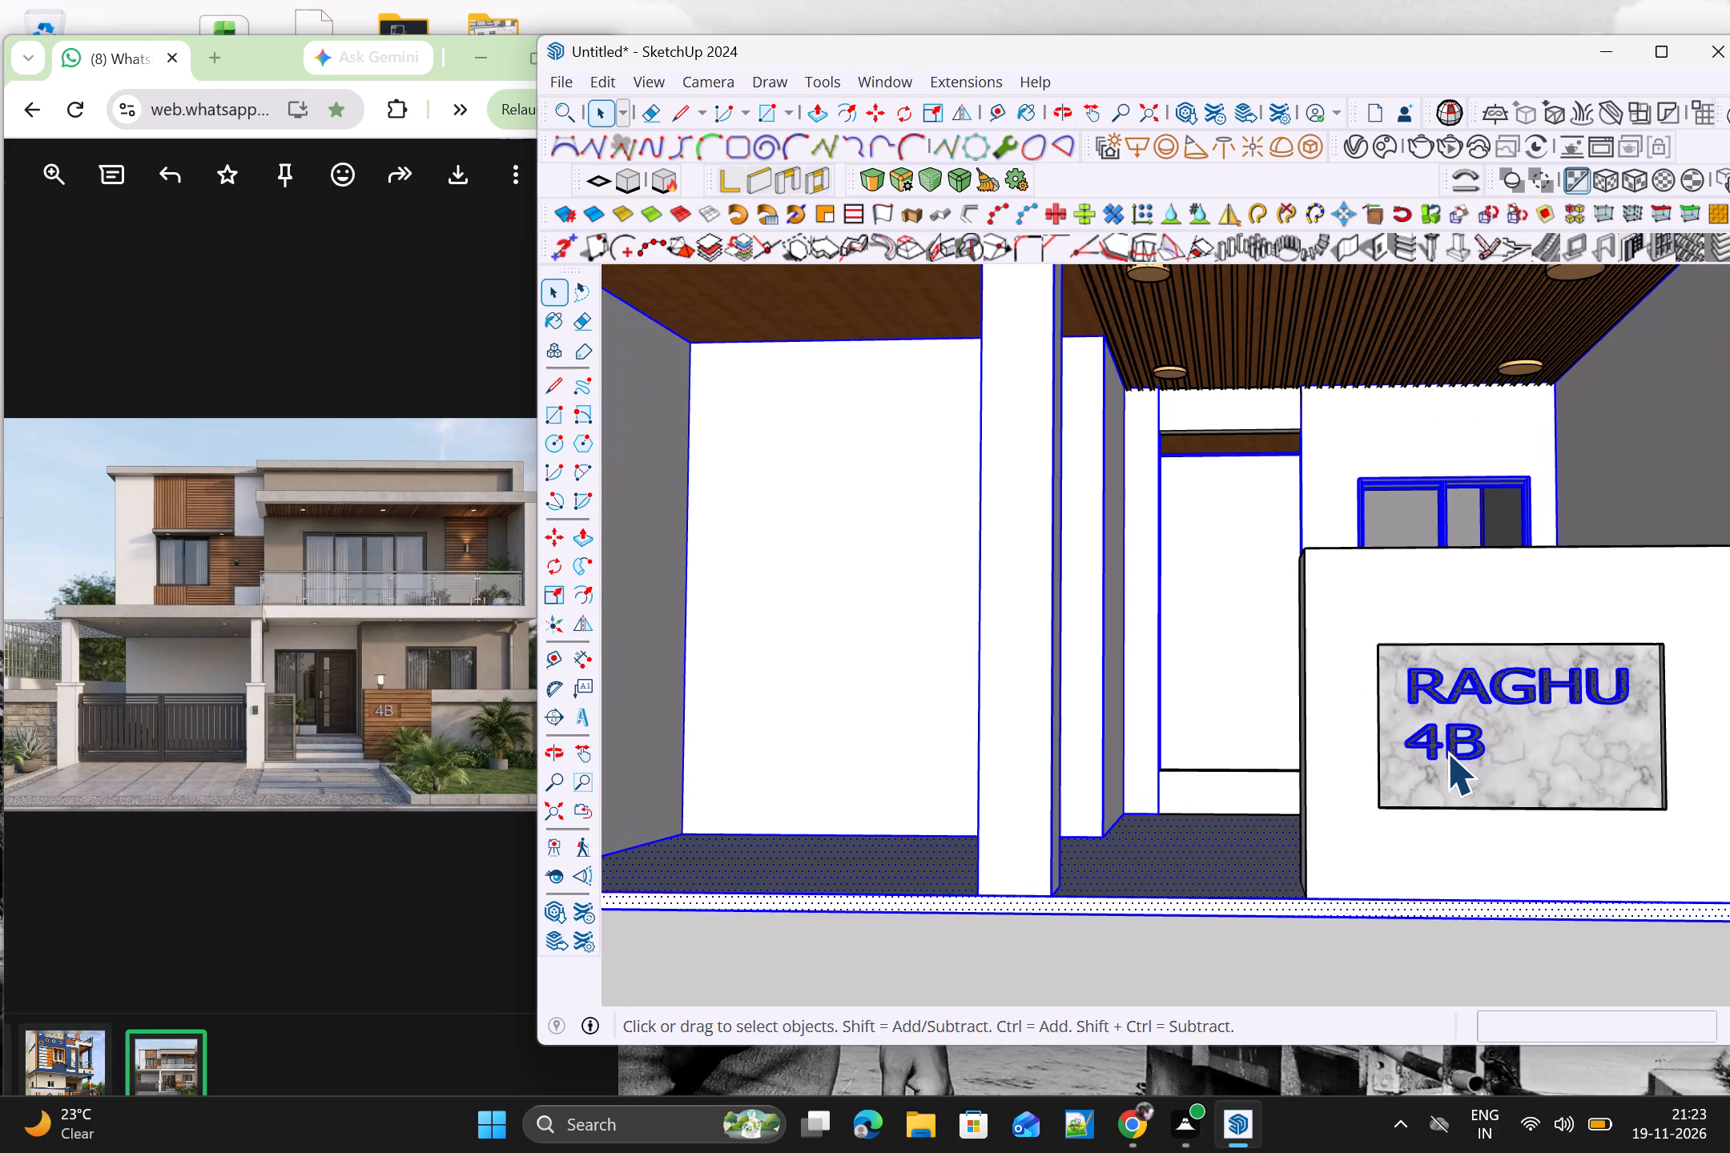
scroll(1445, 753, "up", 3)
left_click_drag(1540, 745, 1370, 755)
scroll(1390, 746, "up", 3)
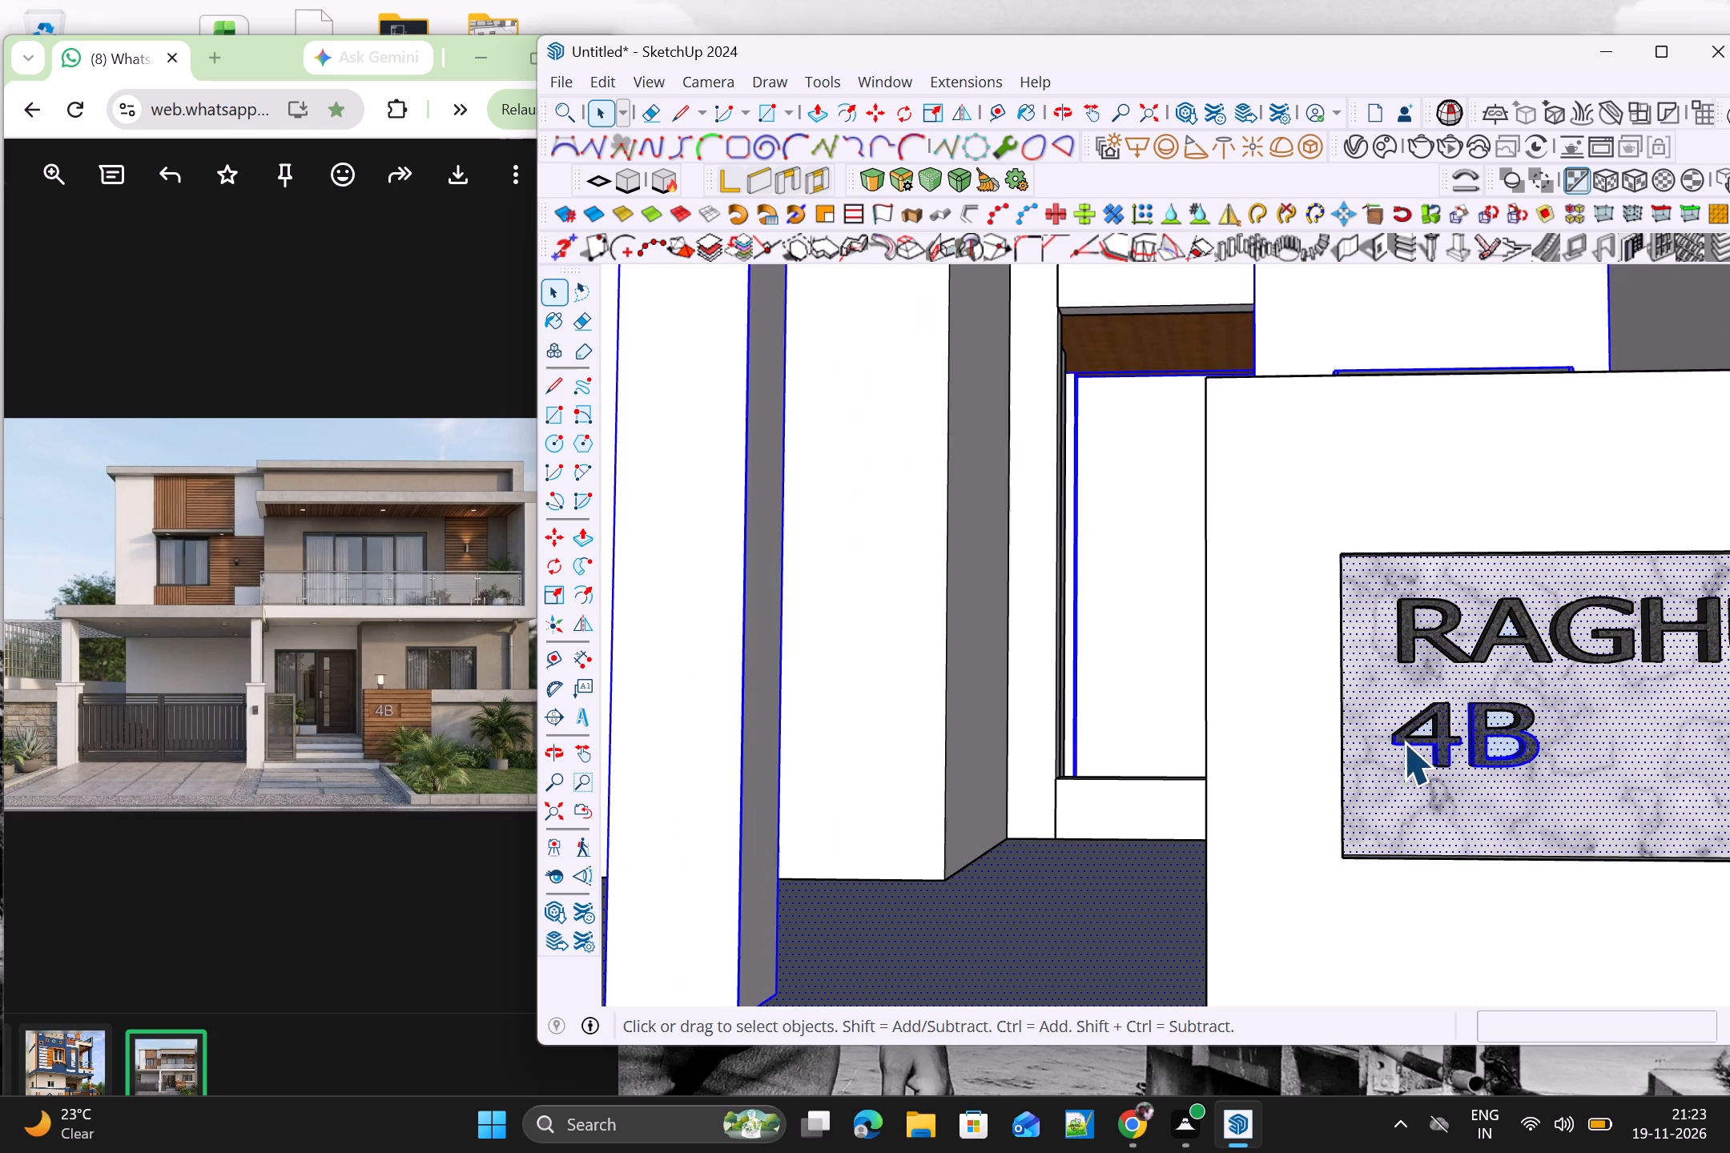
left_click_drag(1390, 701, 1575, 781)
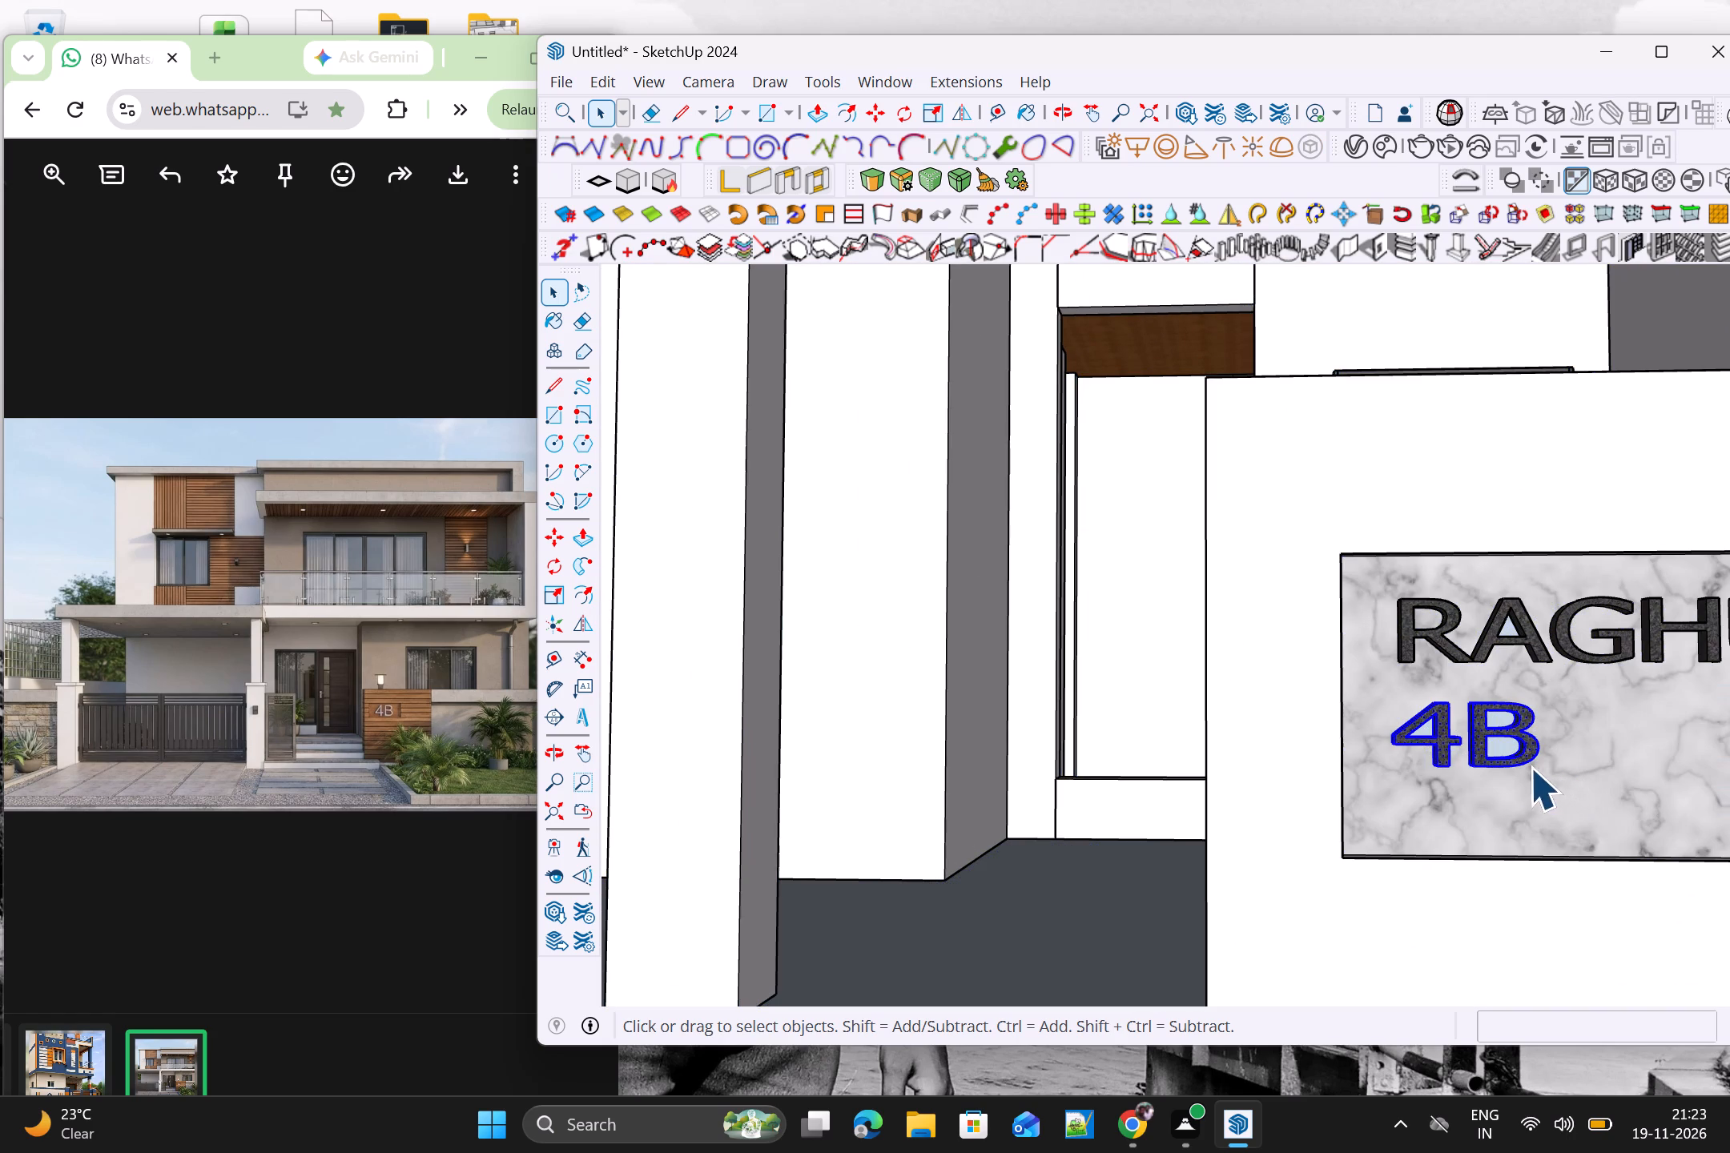
right_click(1496, 760)
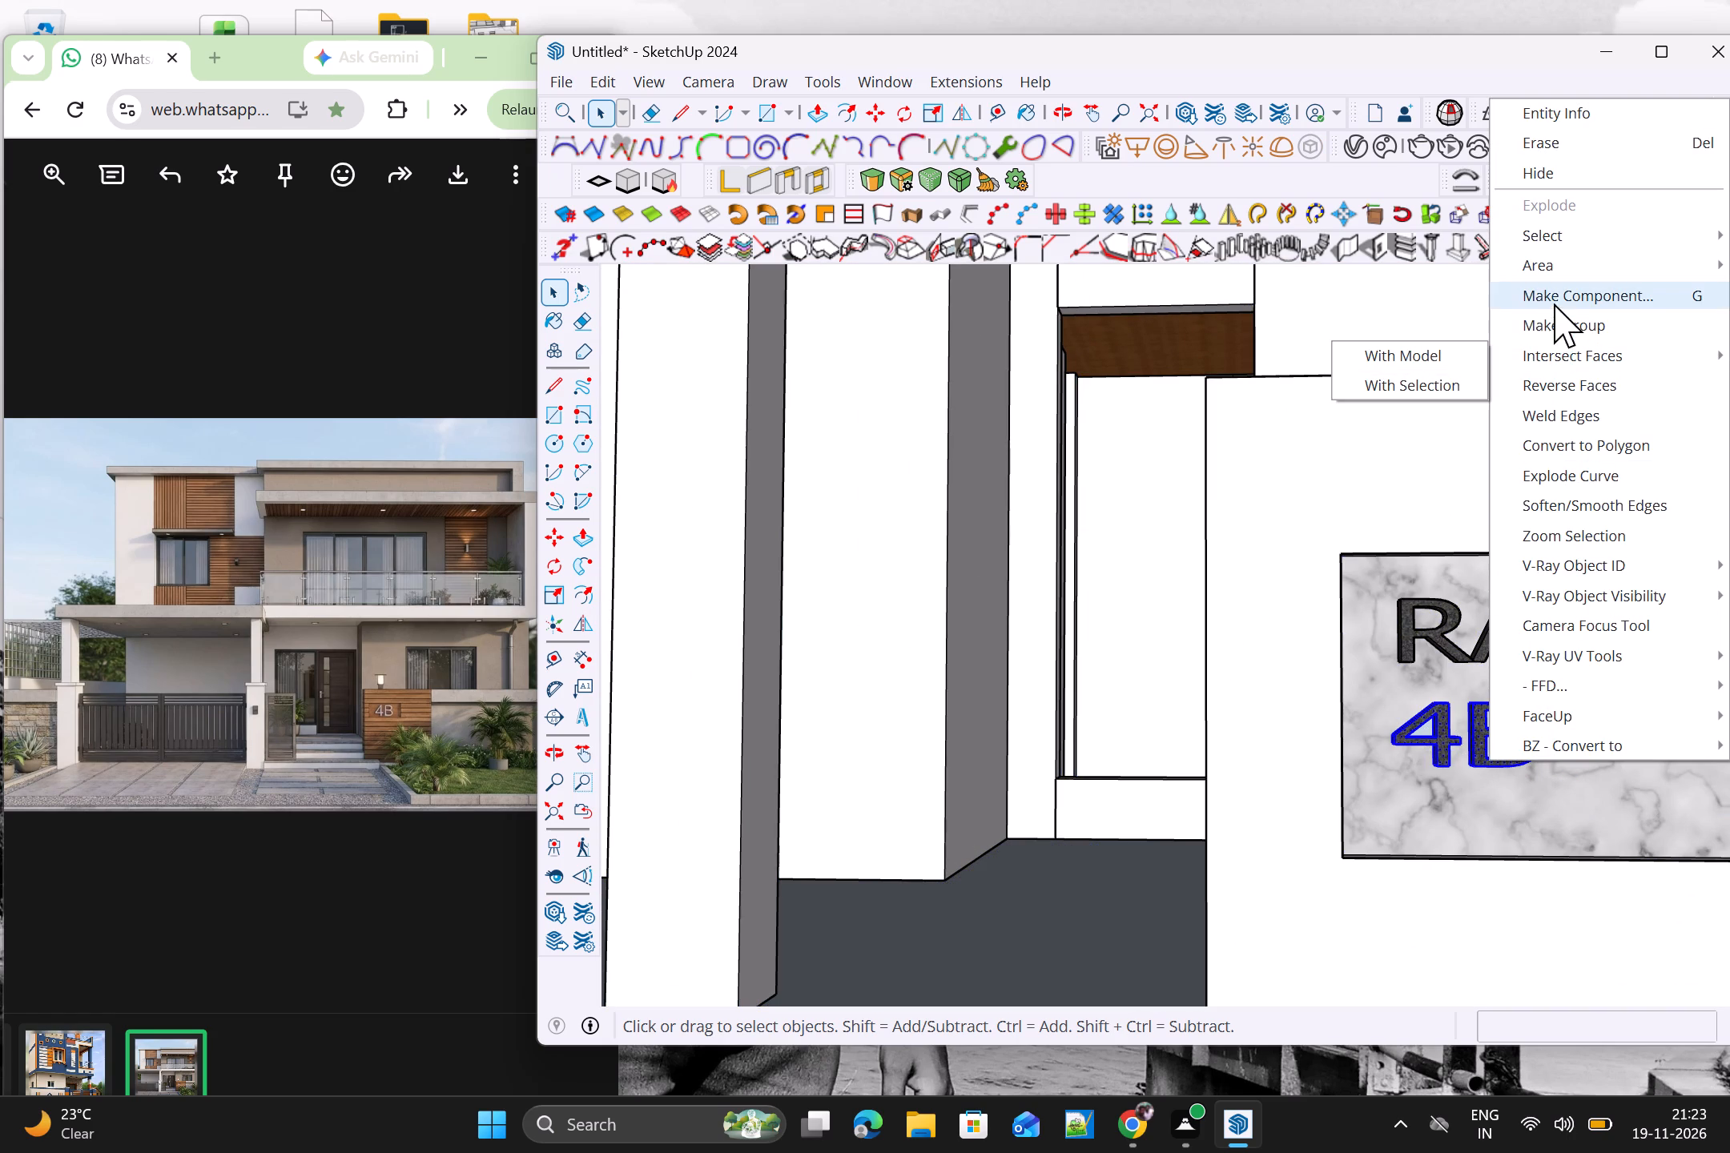
left_click(1555, 326)
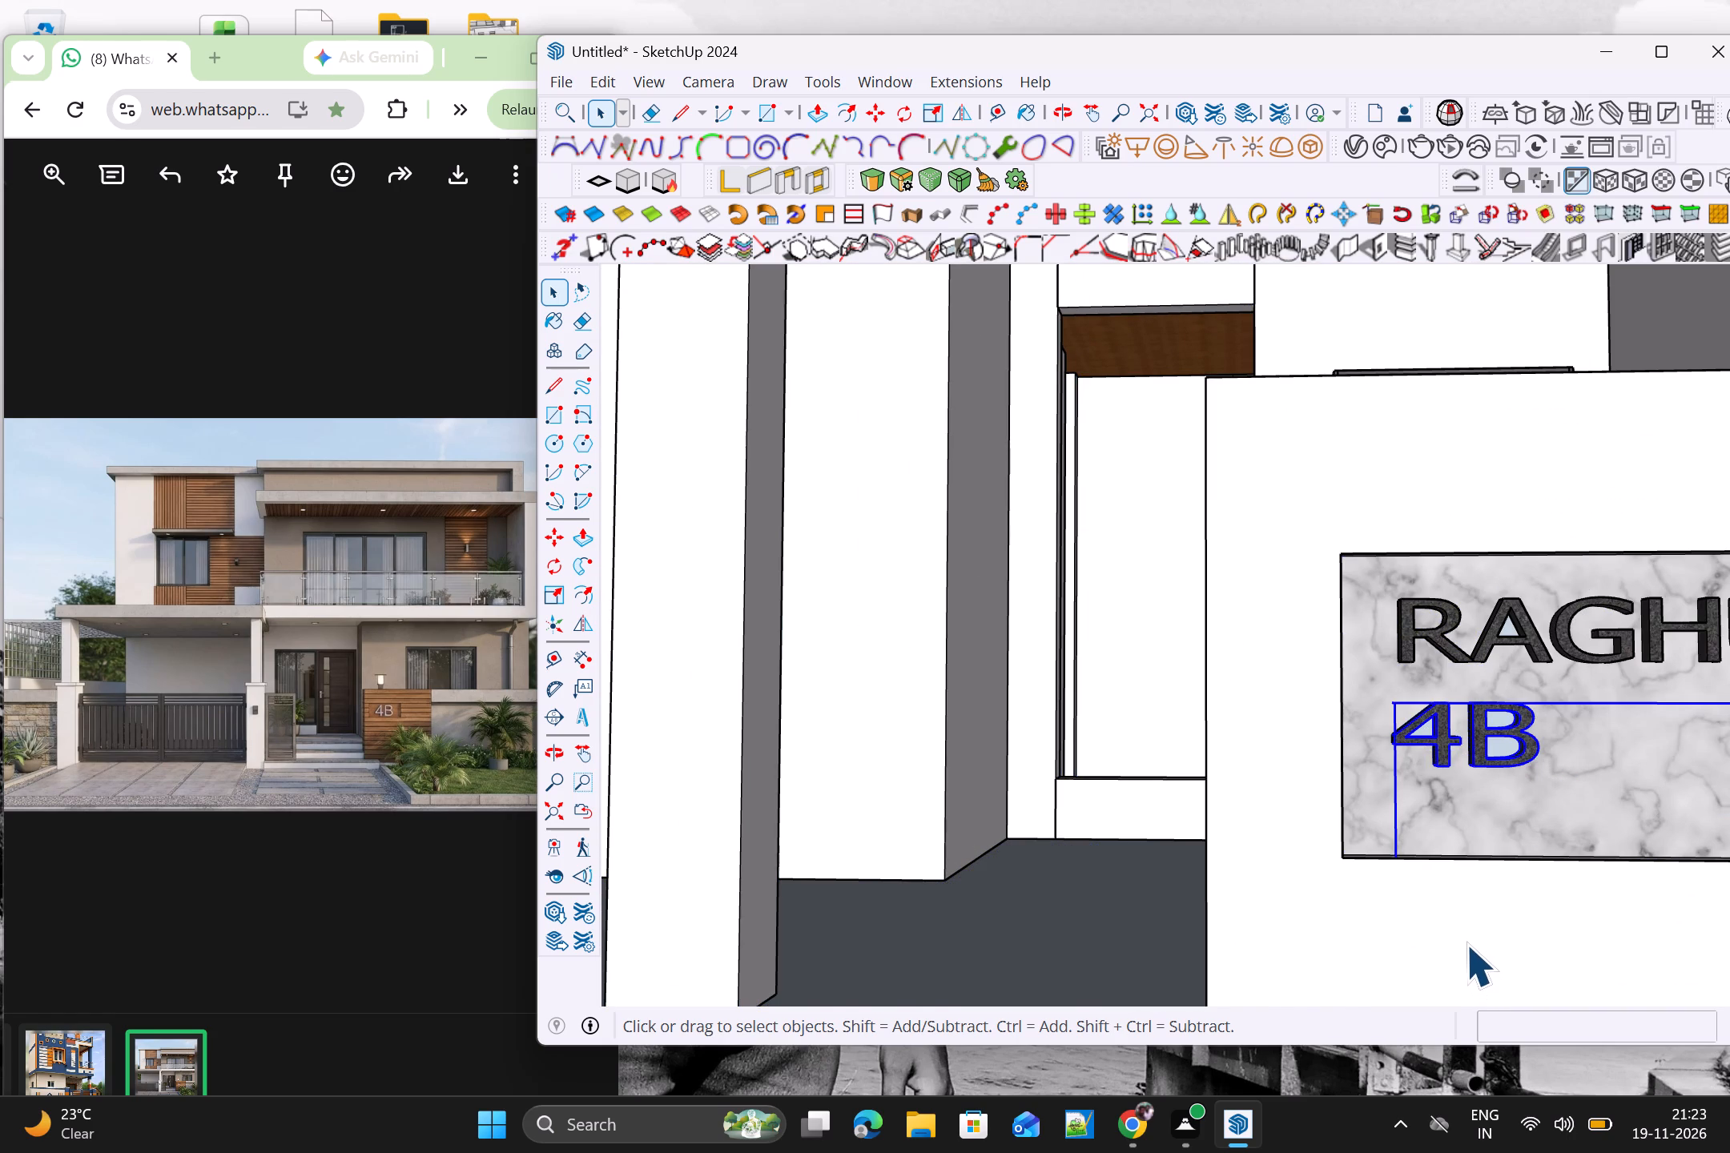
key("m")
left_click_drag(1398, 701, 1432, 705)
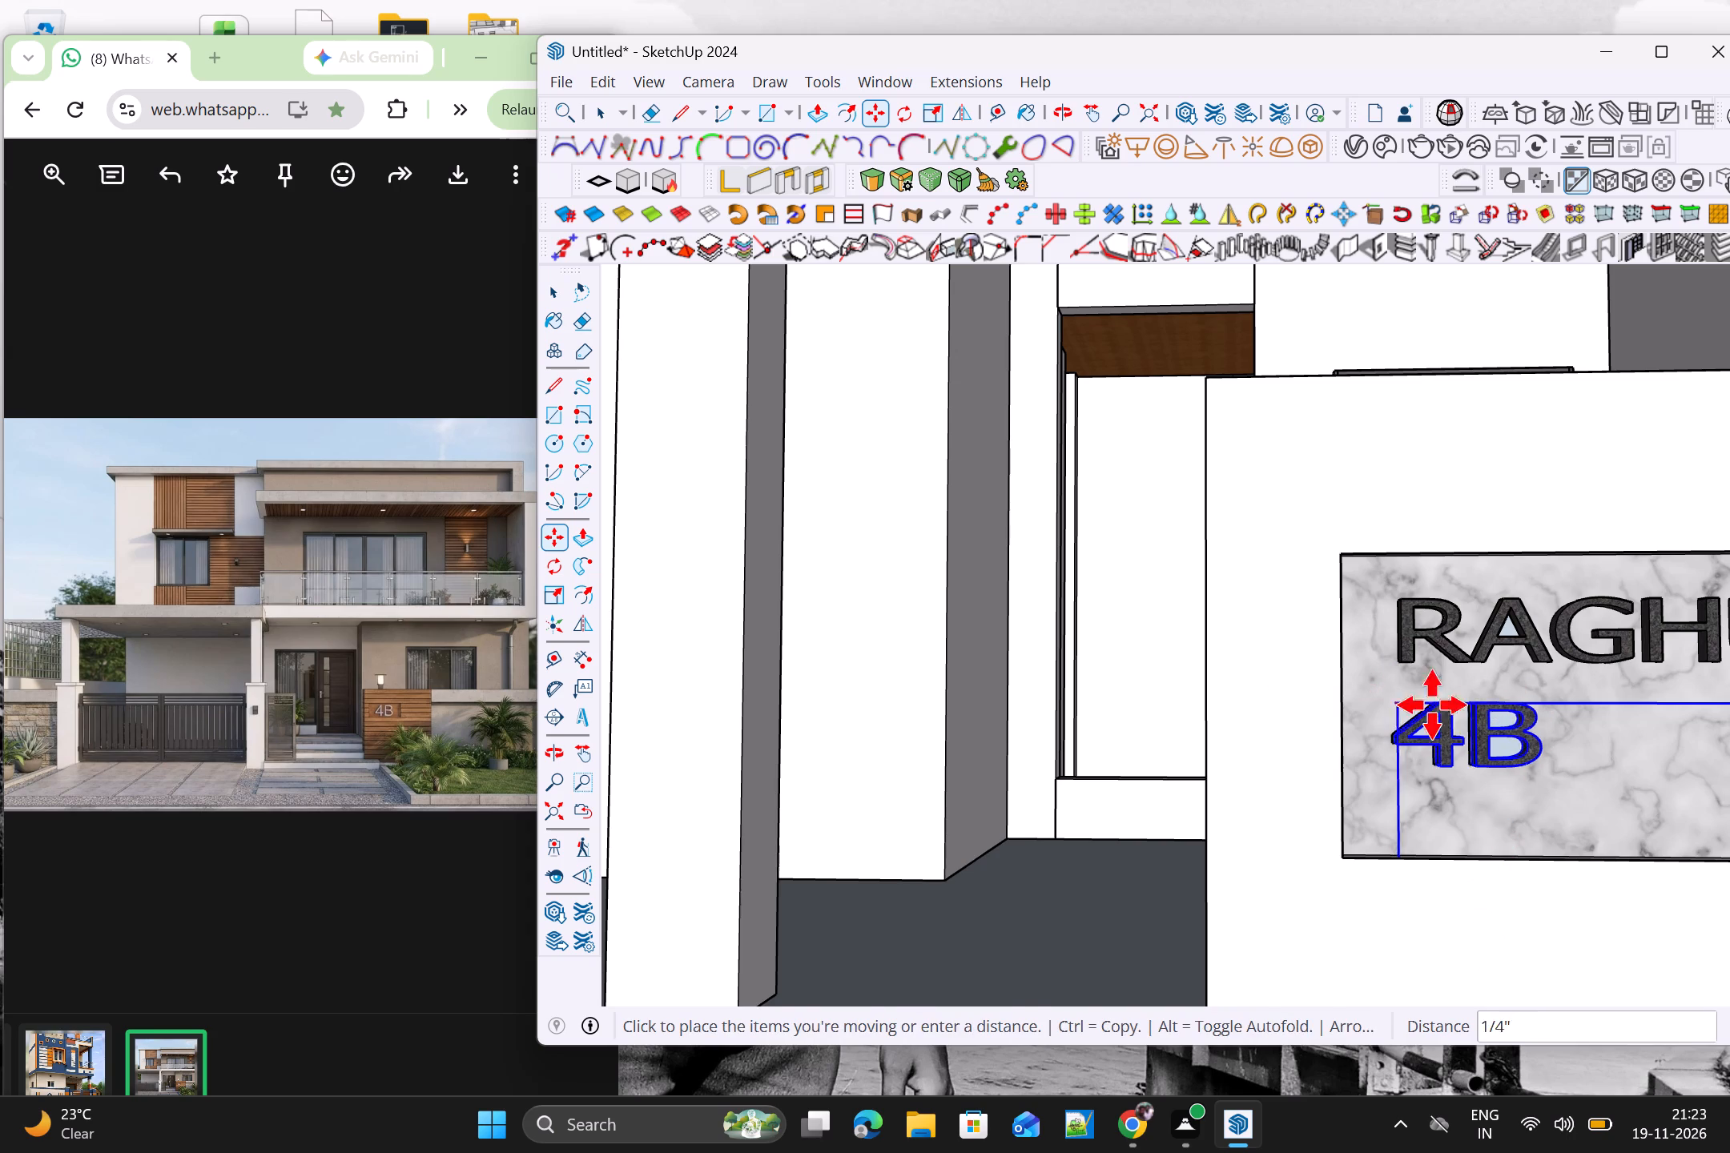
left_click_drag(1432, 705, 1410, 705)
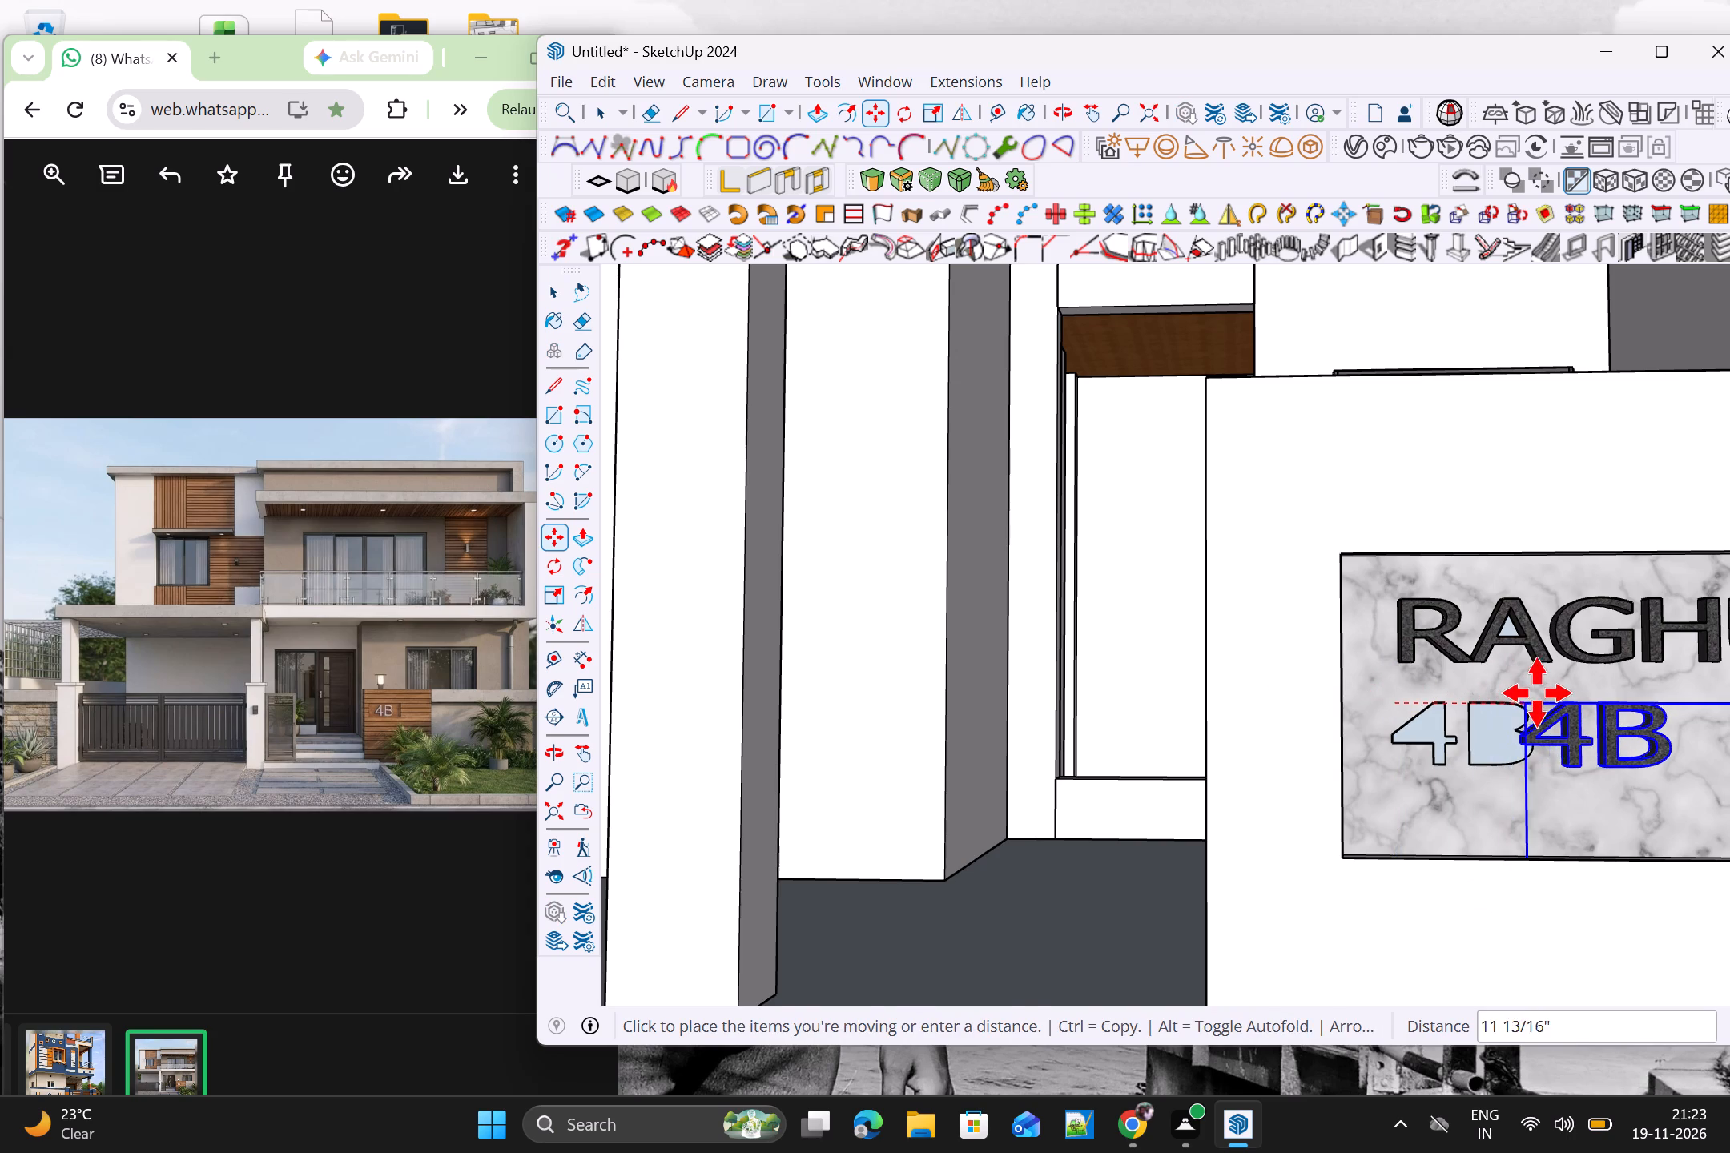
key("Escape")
Clear the 4B selection and examine the whole front elevation and ground-floor base from several angles and distances.
scroll(1550, 710, "down", 6)
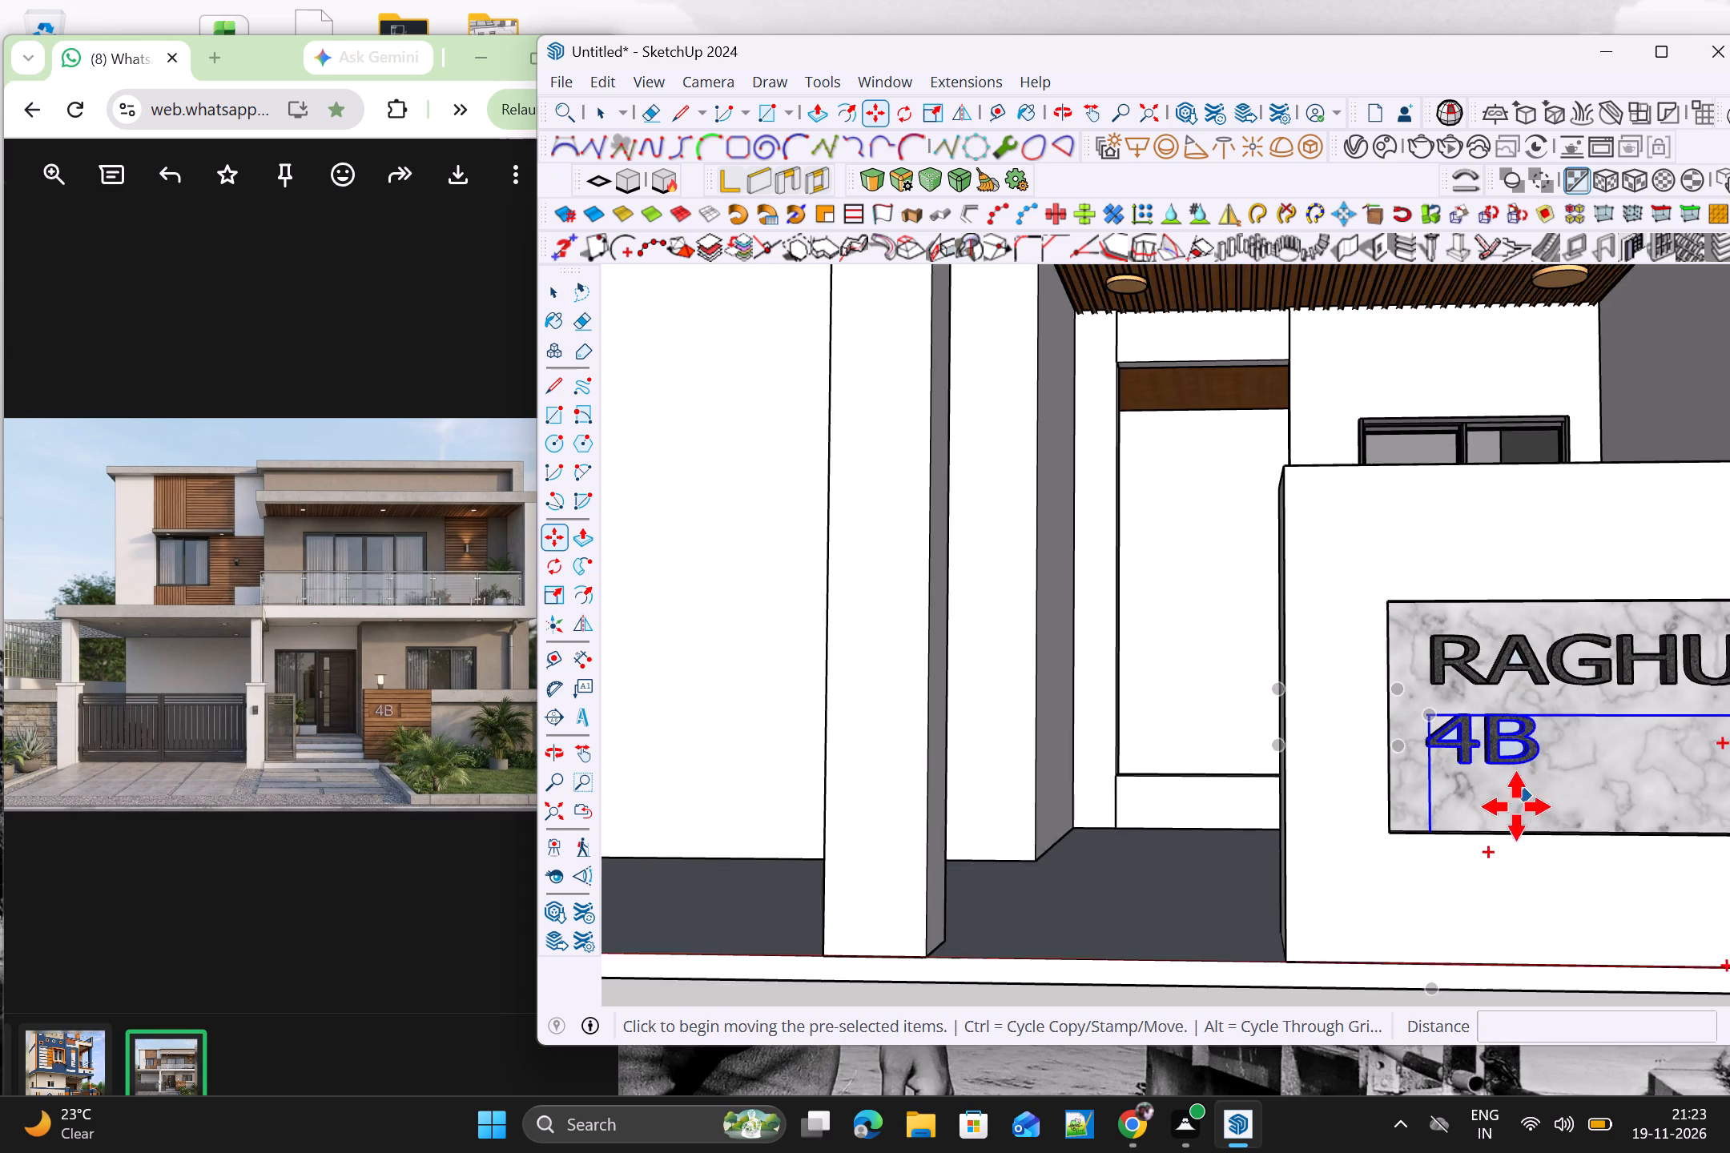
scroll(1516, 806, "down", 6)
key("space")
left_click(1098, 952)
scroll(1109, 946, "down", 2)
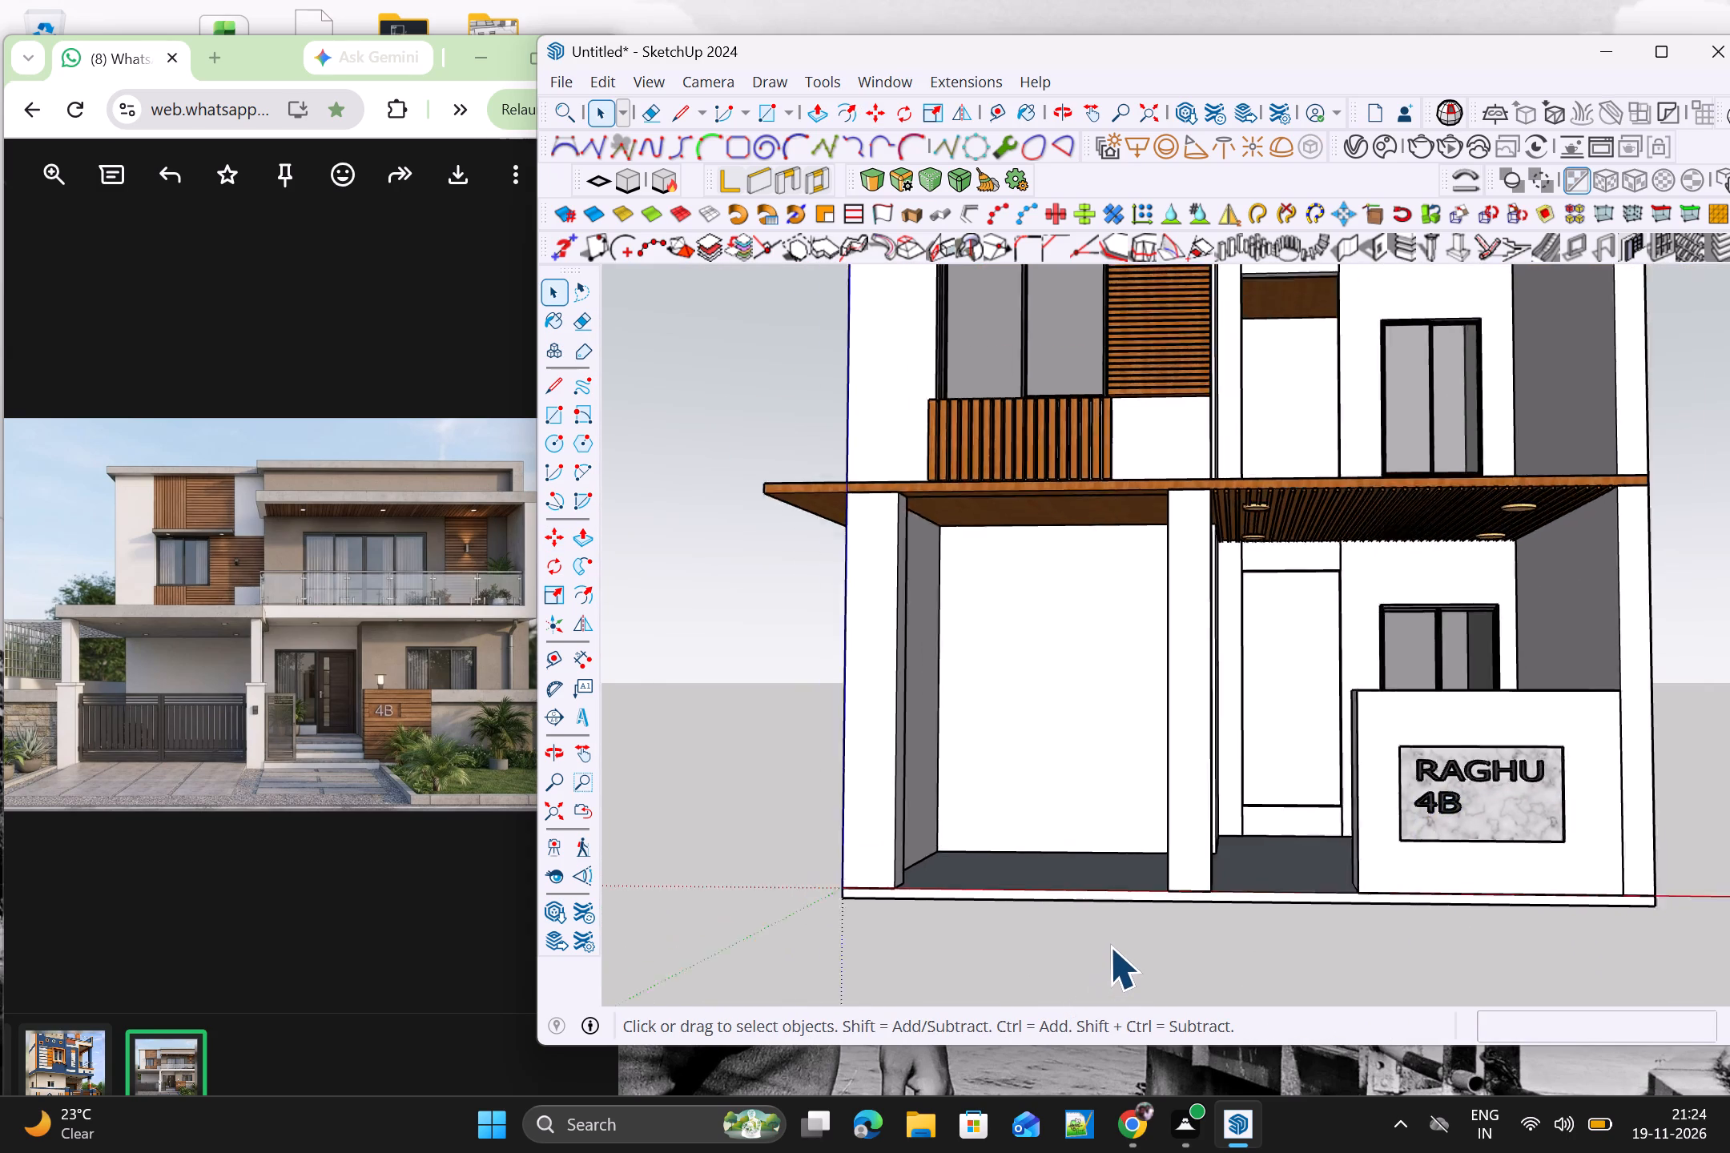
scroll(1109, 946, "down", 4)
middle_click_drag(1114, 963, 1221, 1039)
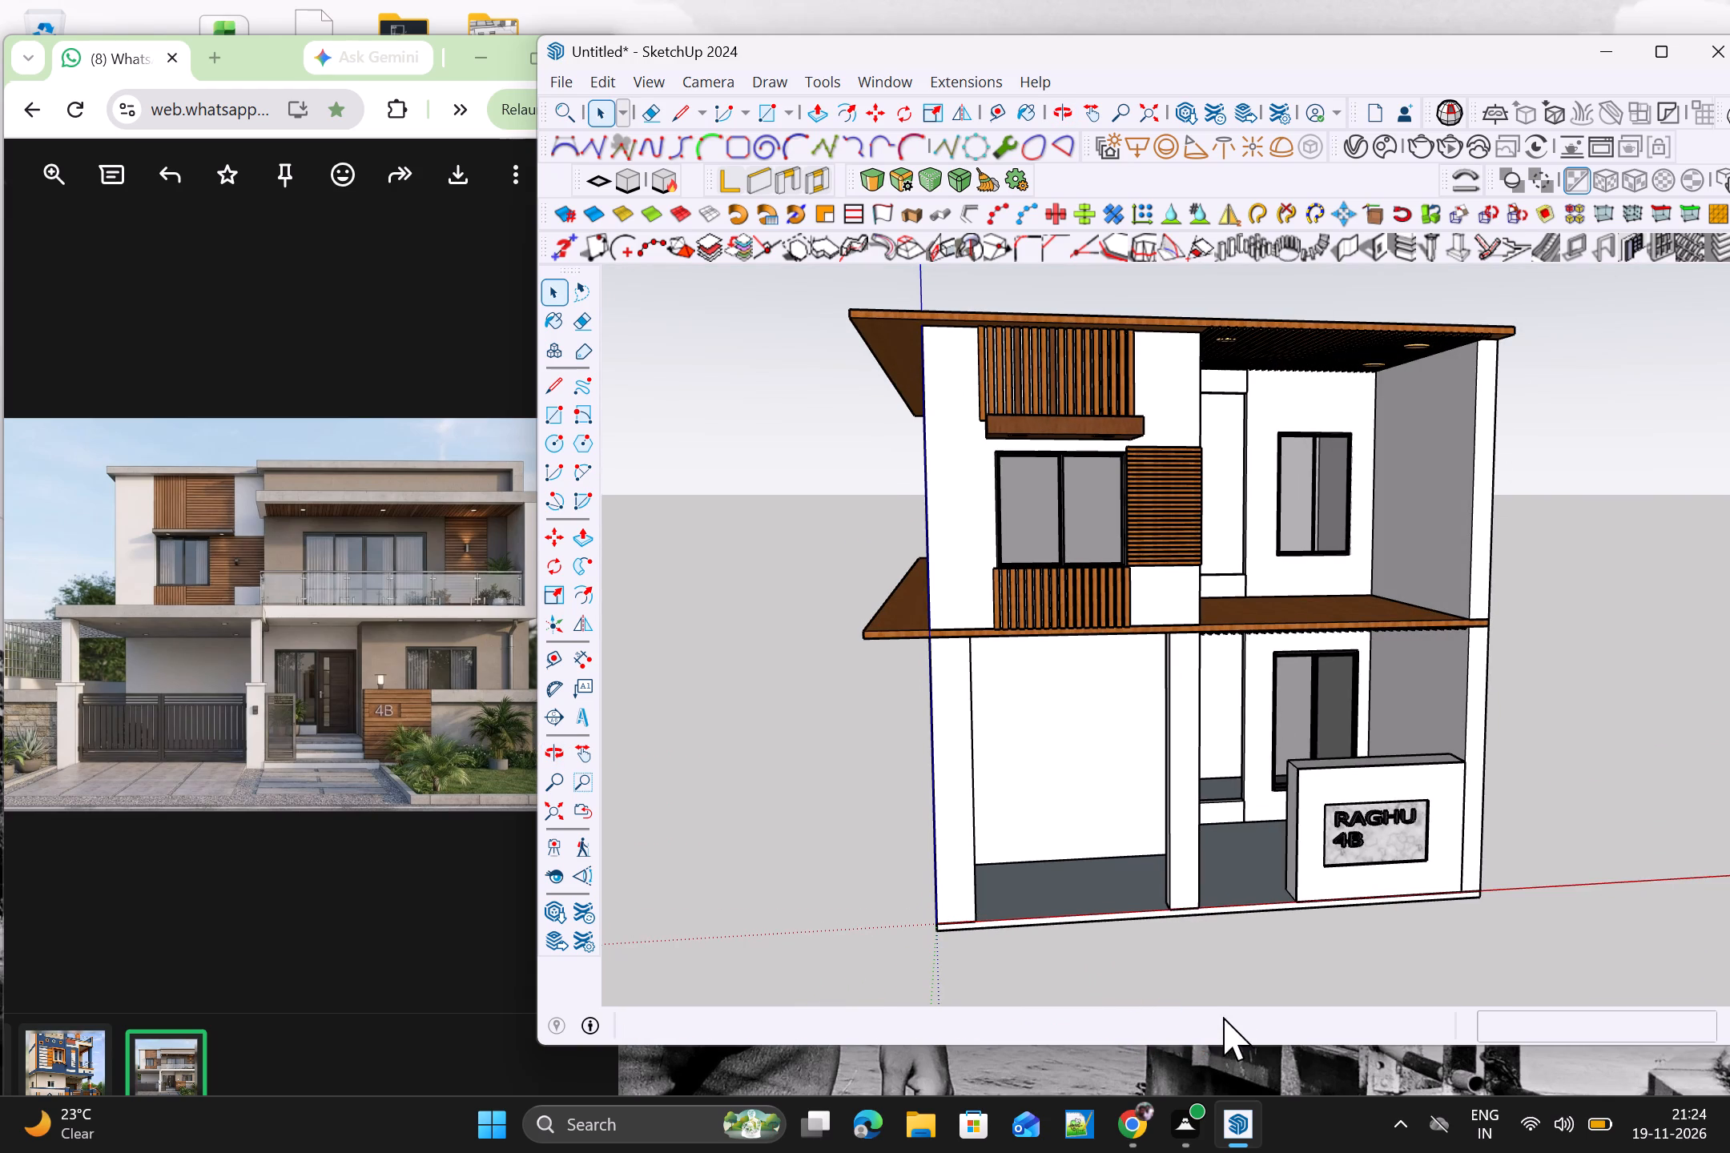
middle_click_drag(1221, 1012, 1141, 931, "shift")
scroll(1199, 906, "down", 2)
middle_click_drag(1227, 941, 1175, 918, "shift")
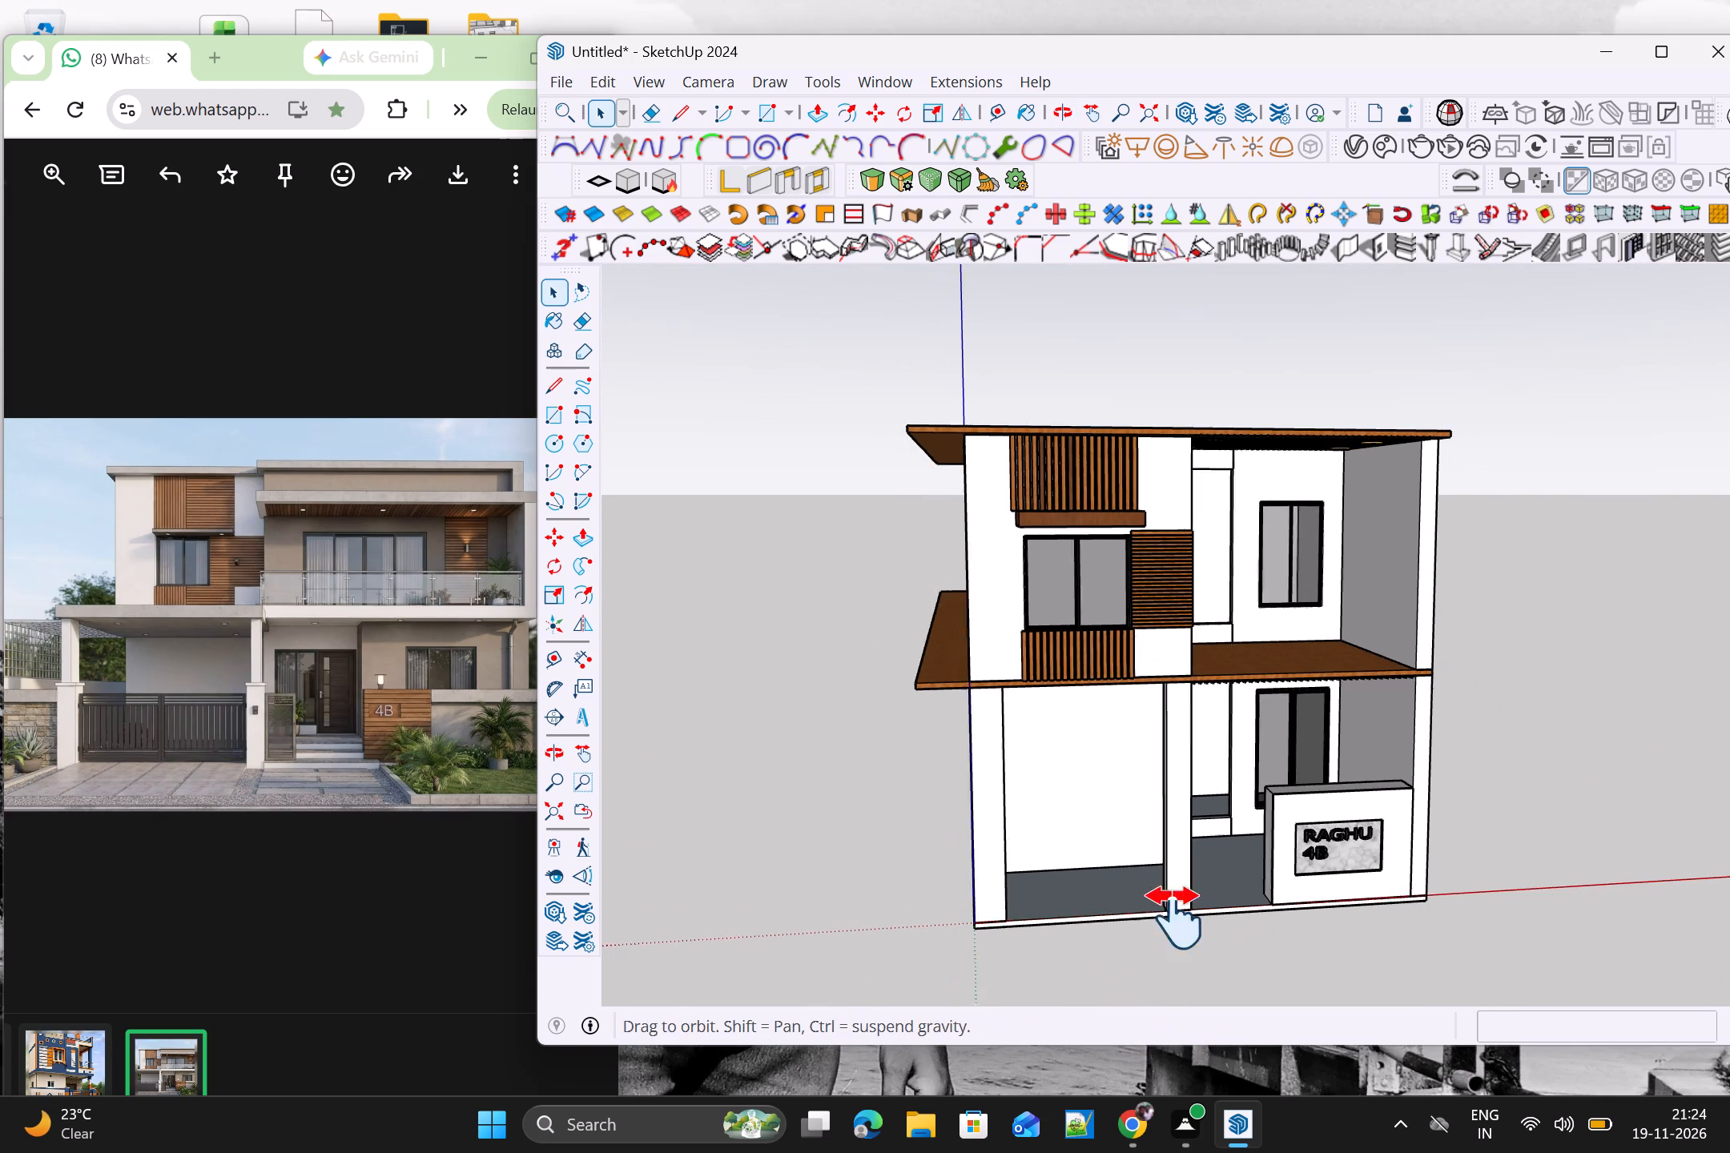
middle_click_drag(1175, 918, 1113, 734, "shift")
middle_click_drag(990, 756, 1108, 776)
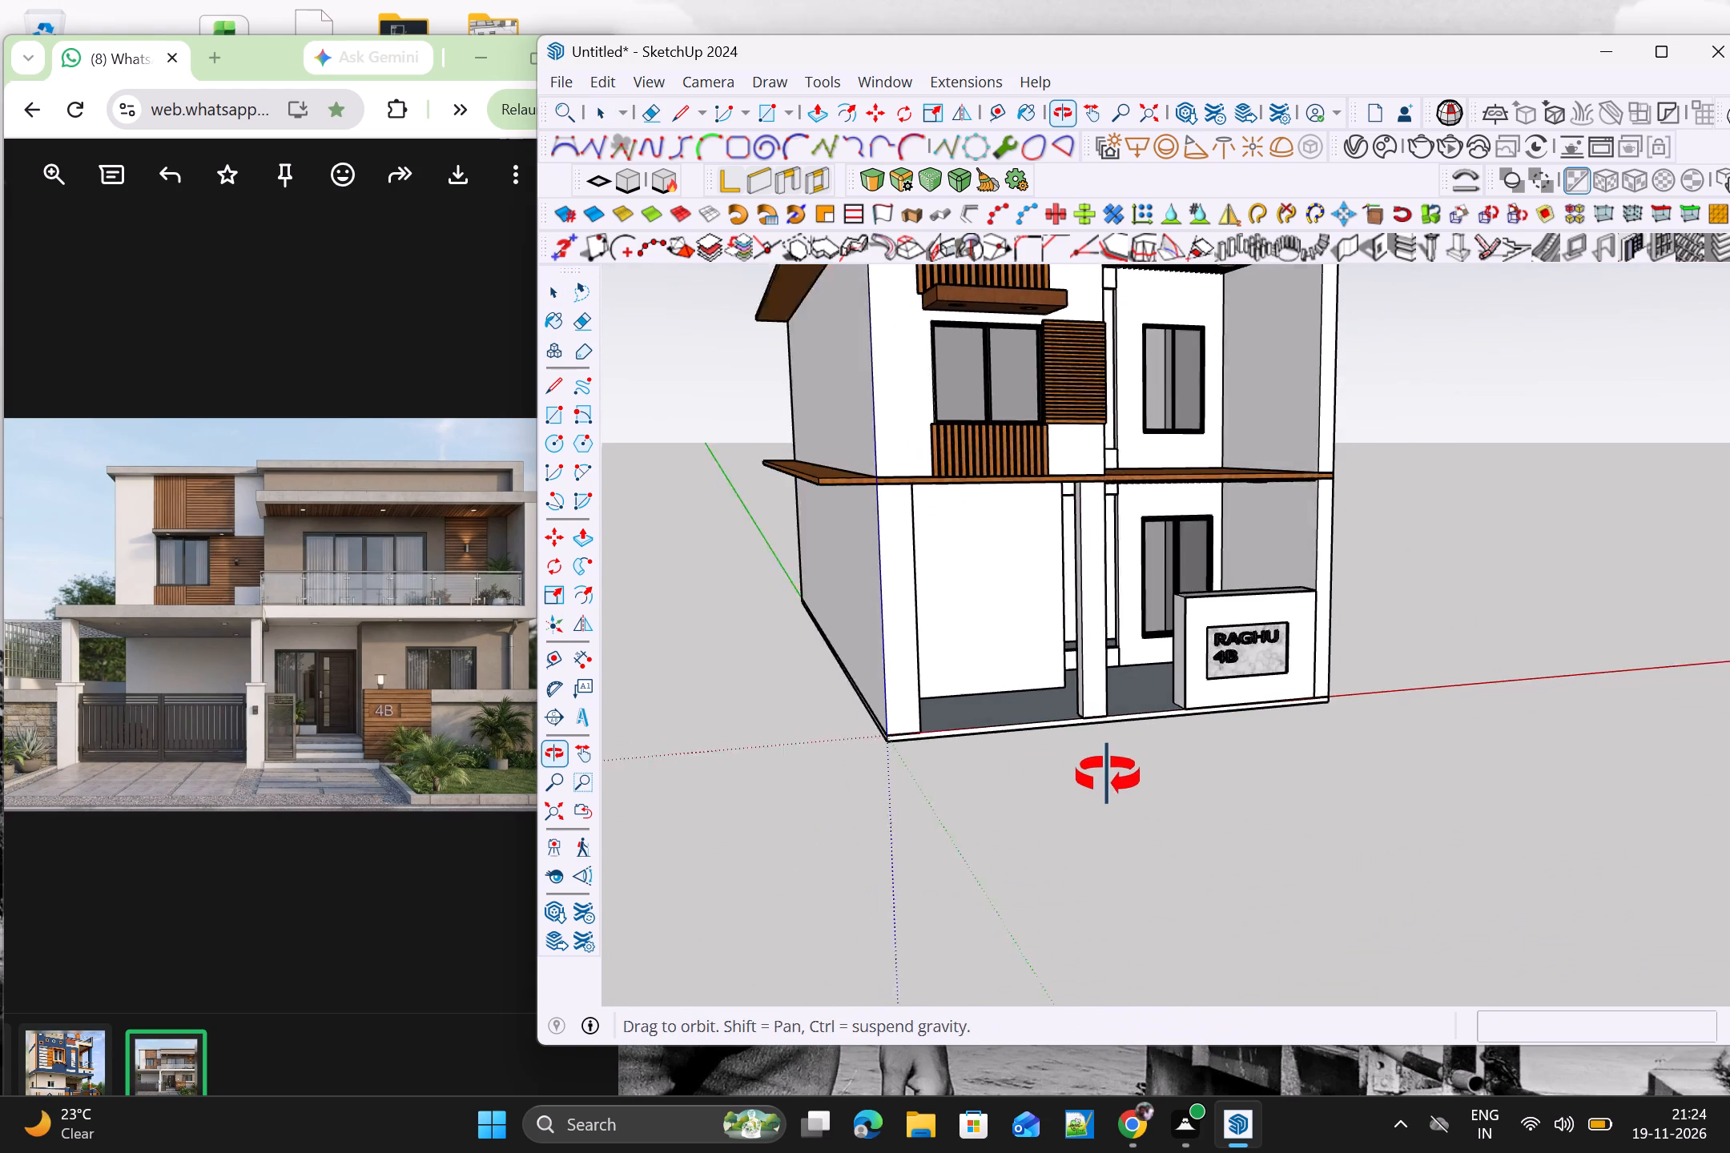
middle_click_drag(1108, 776, 1120, 776)
scroll(1106, 773, "down", 1)
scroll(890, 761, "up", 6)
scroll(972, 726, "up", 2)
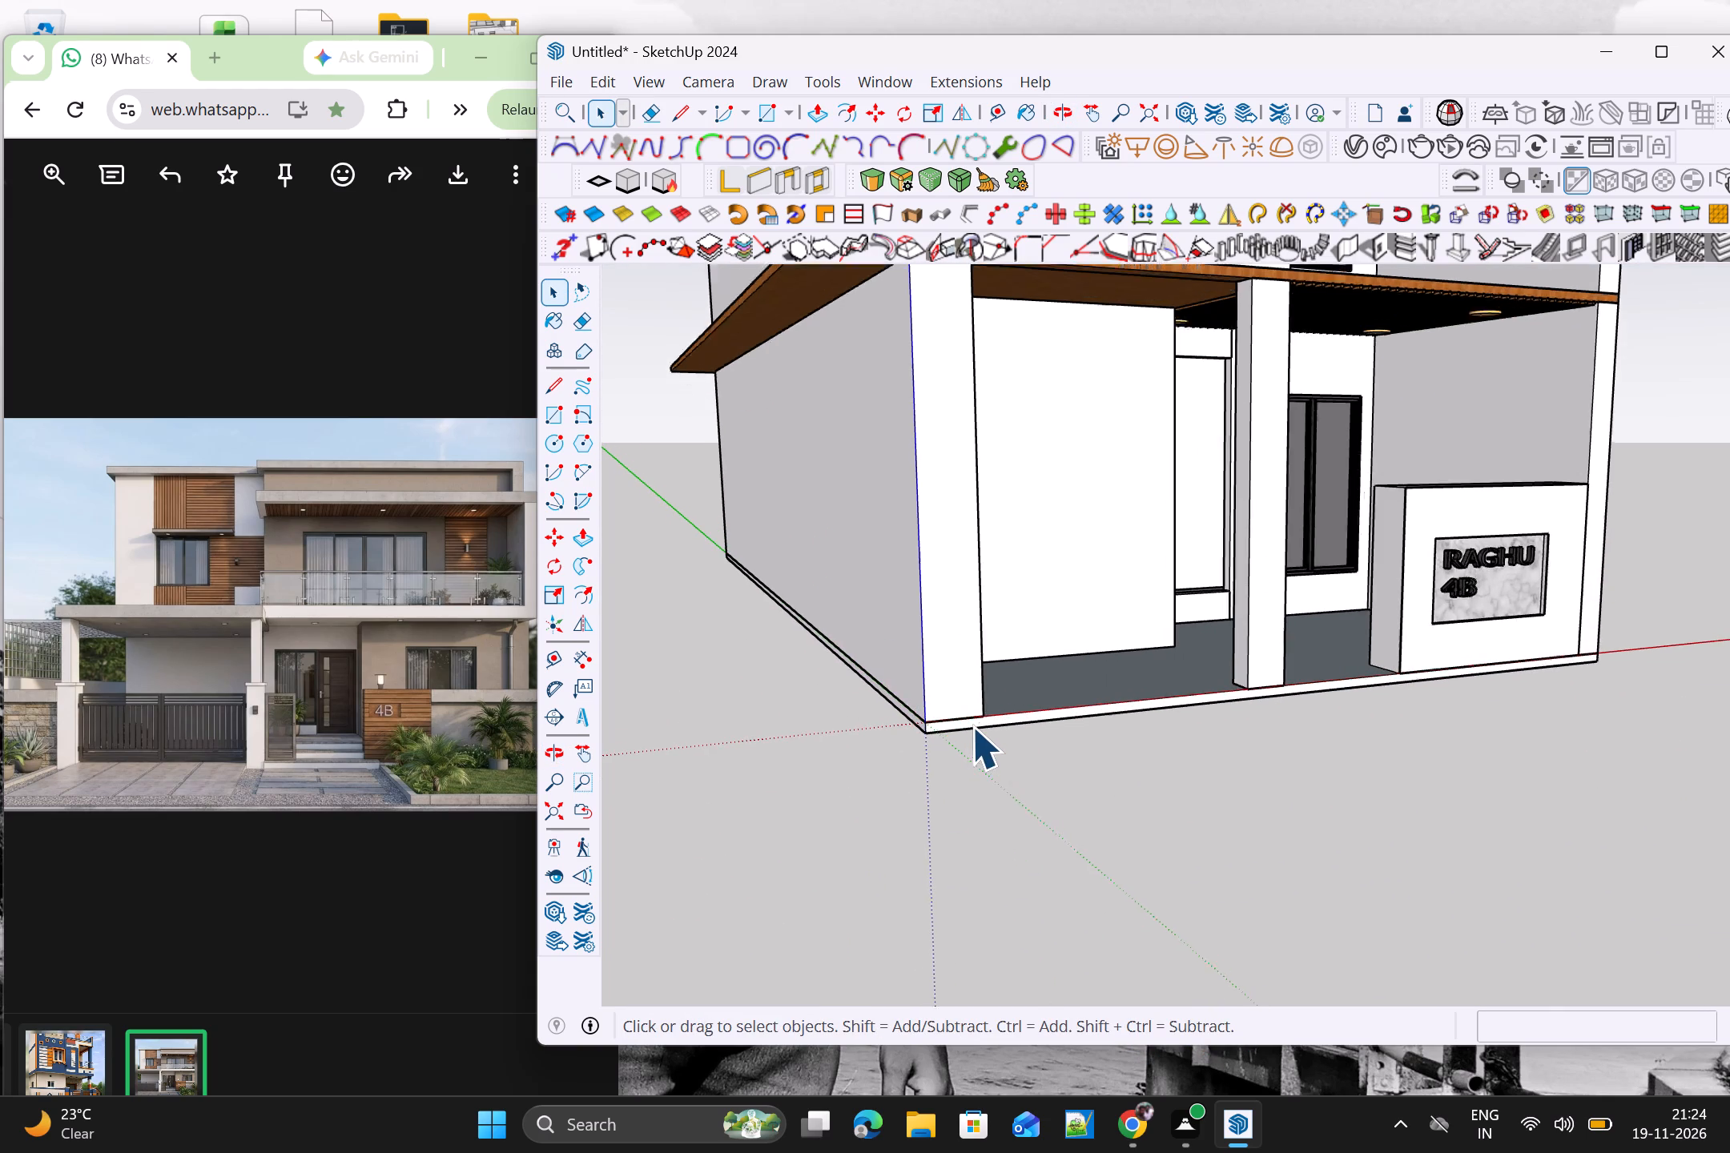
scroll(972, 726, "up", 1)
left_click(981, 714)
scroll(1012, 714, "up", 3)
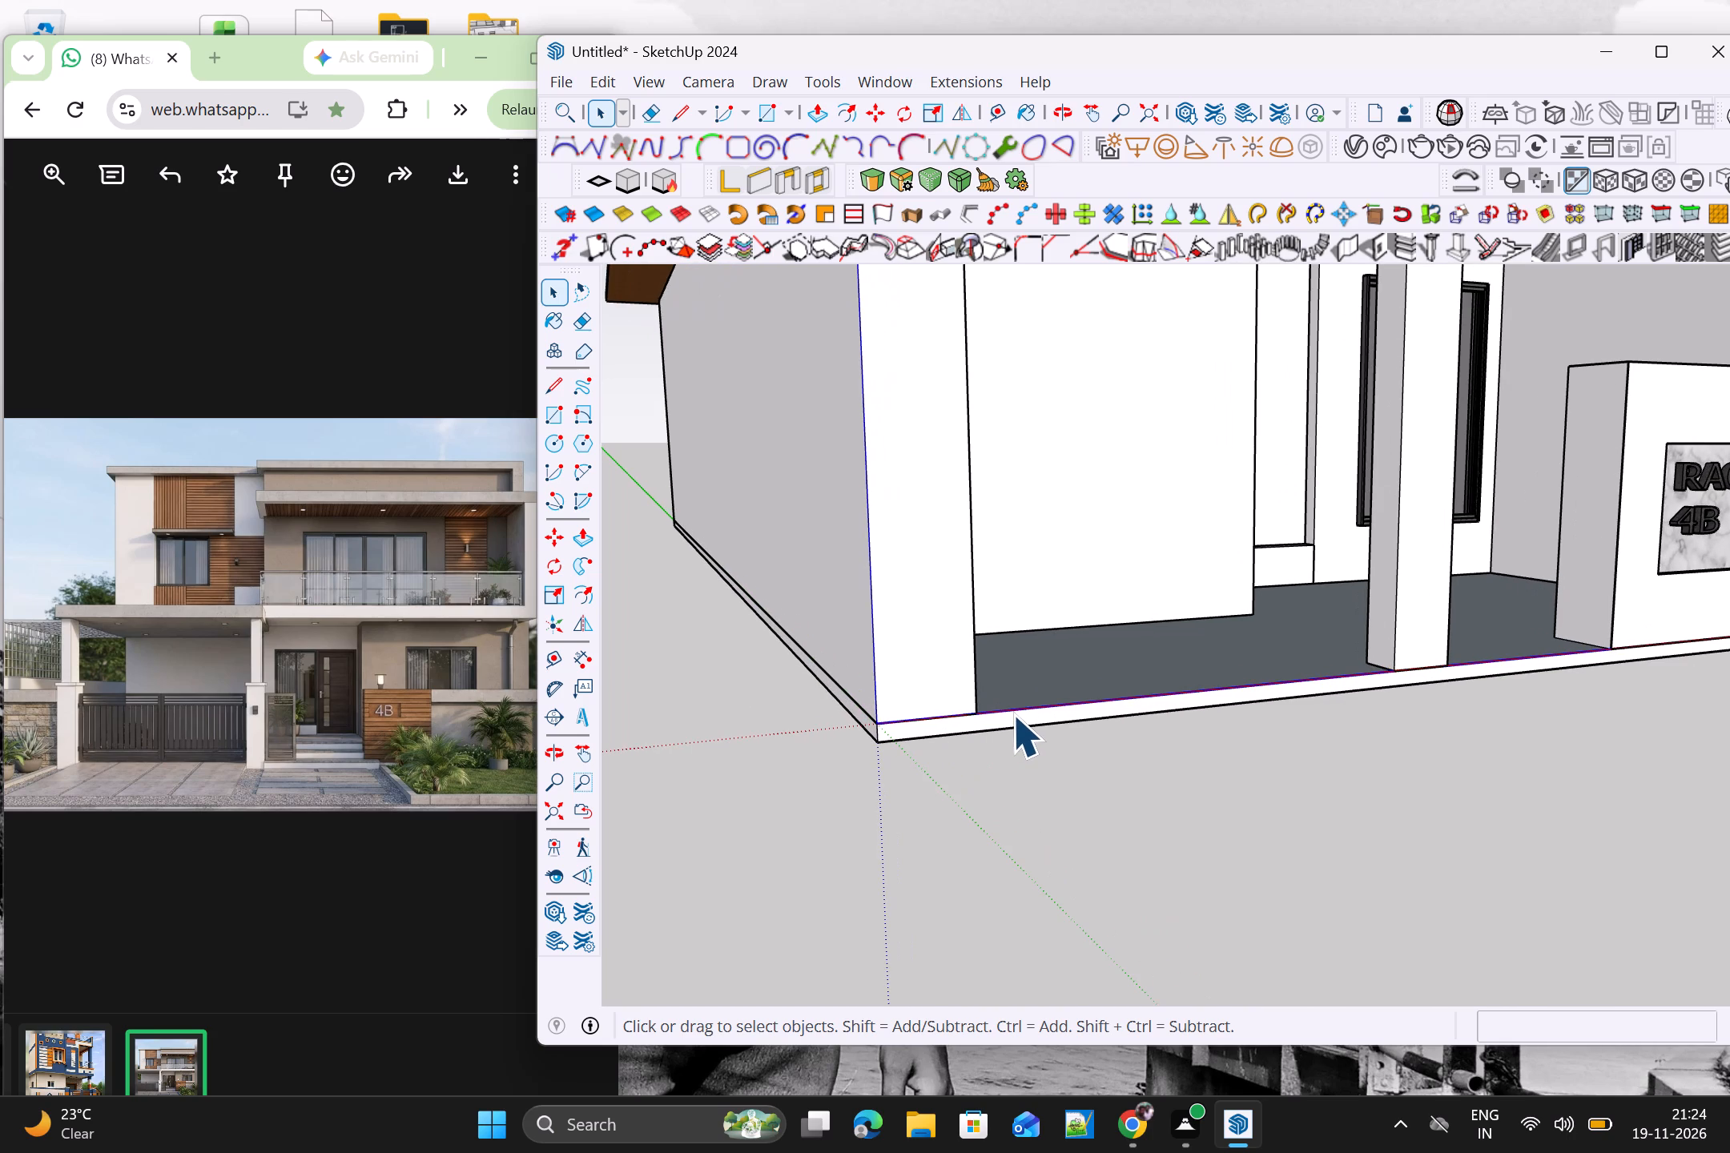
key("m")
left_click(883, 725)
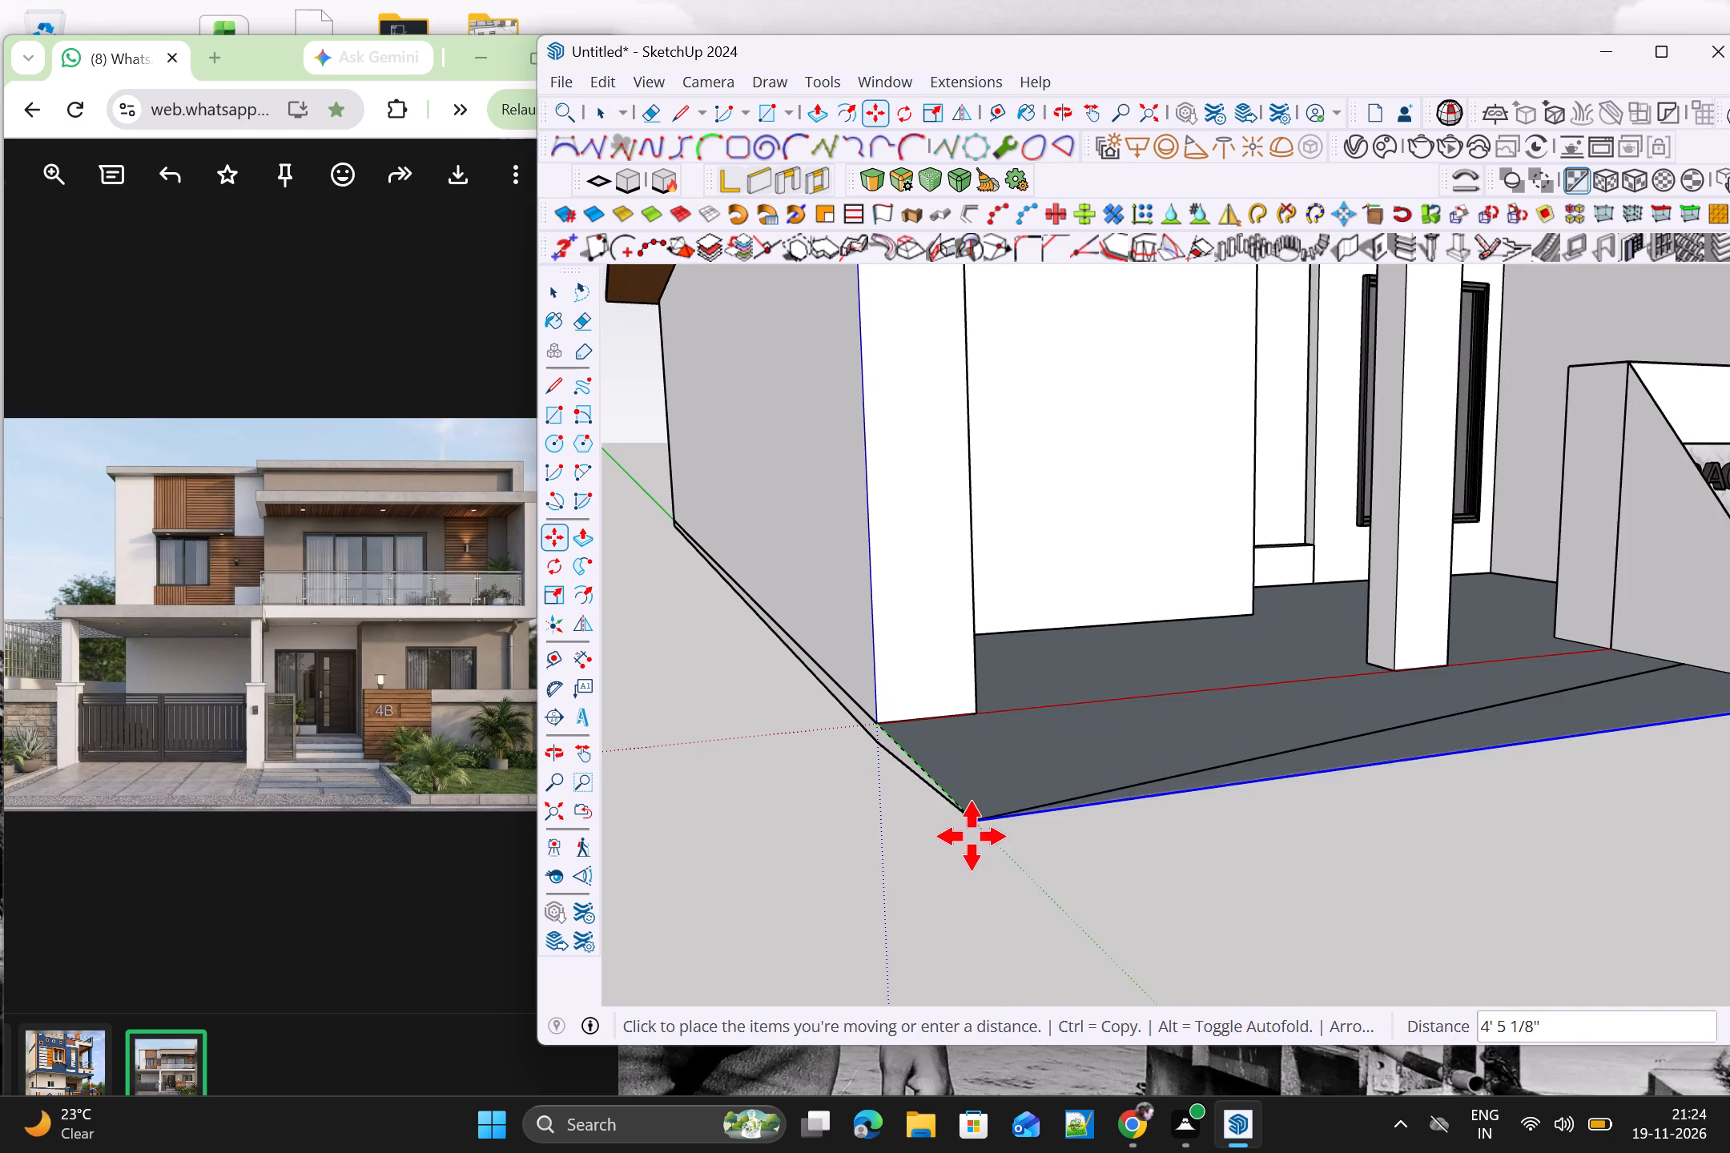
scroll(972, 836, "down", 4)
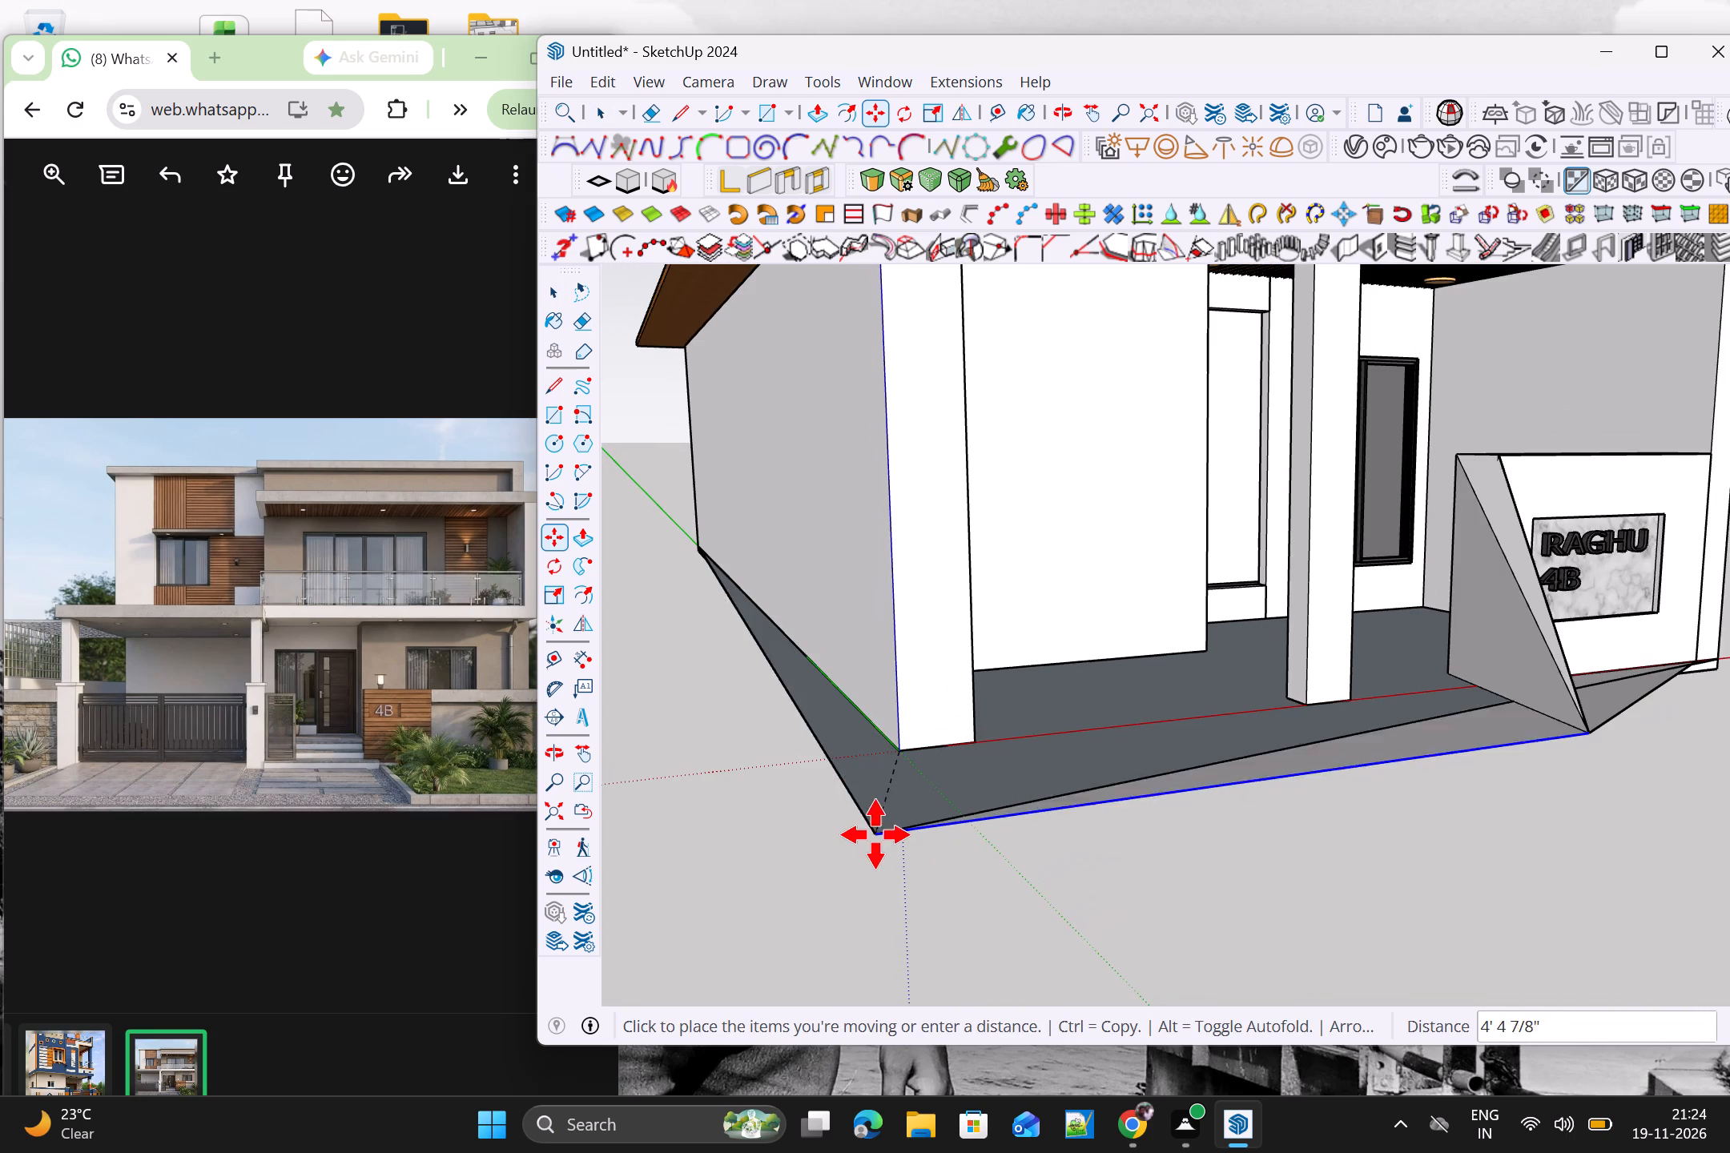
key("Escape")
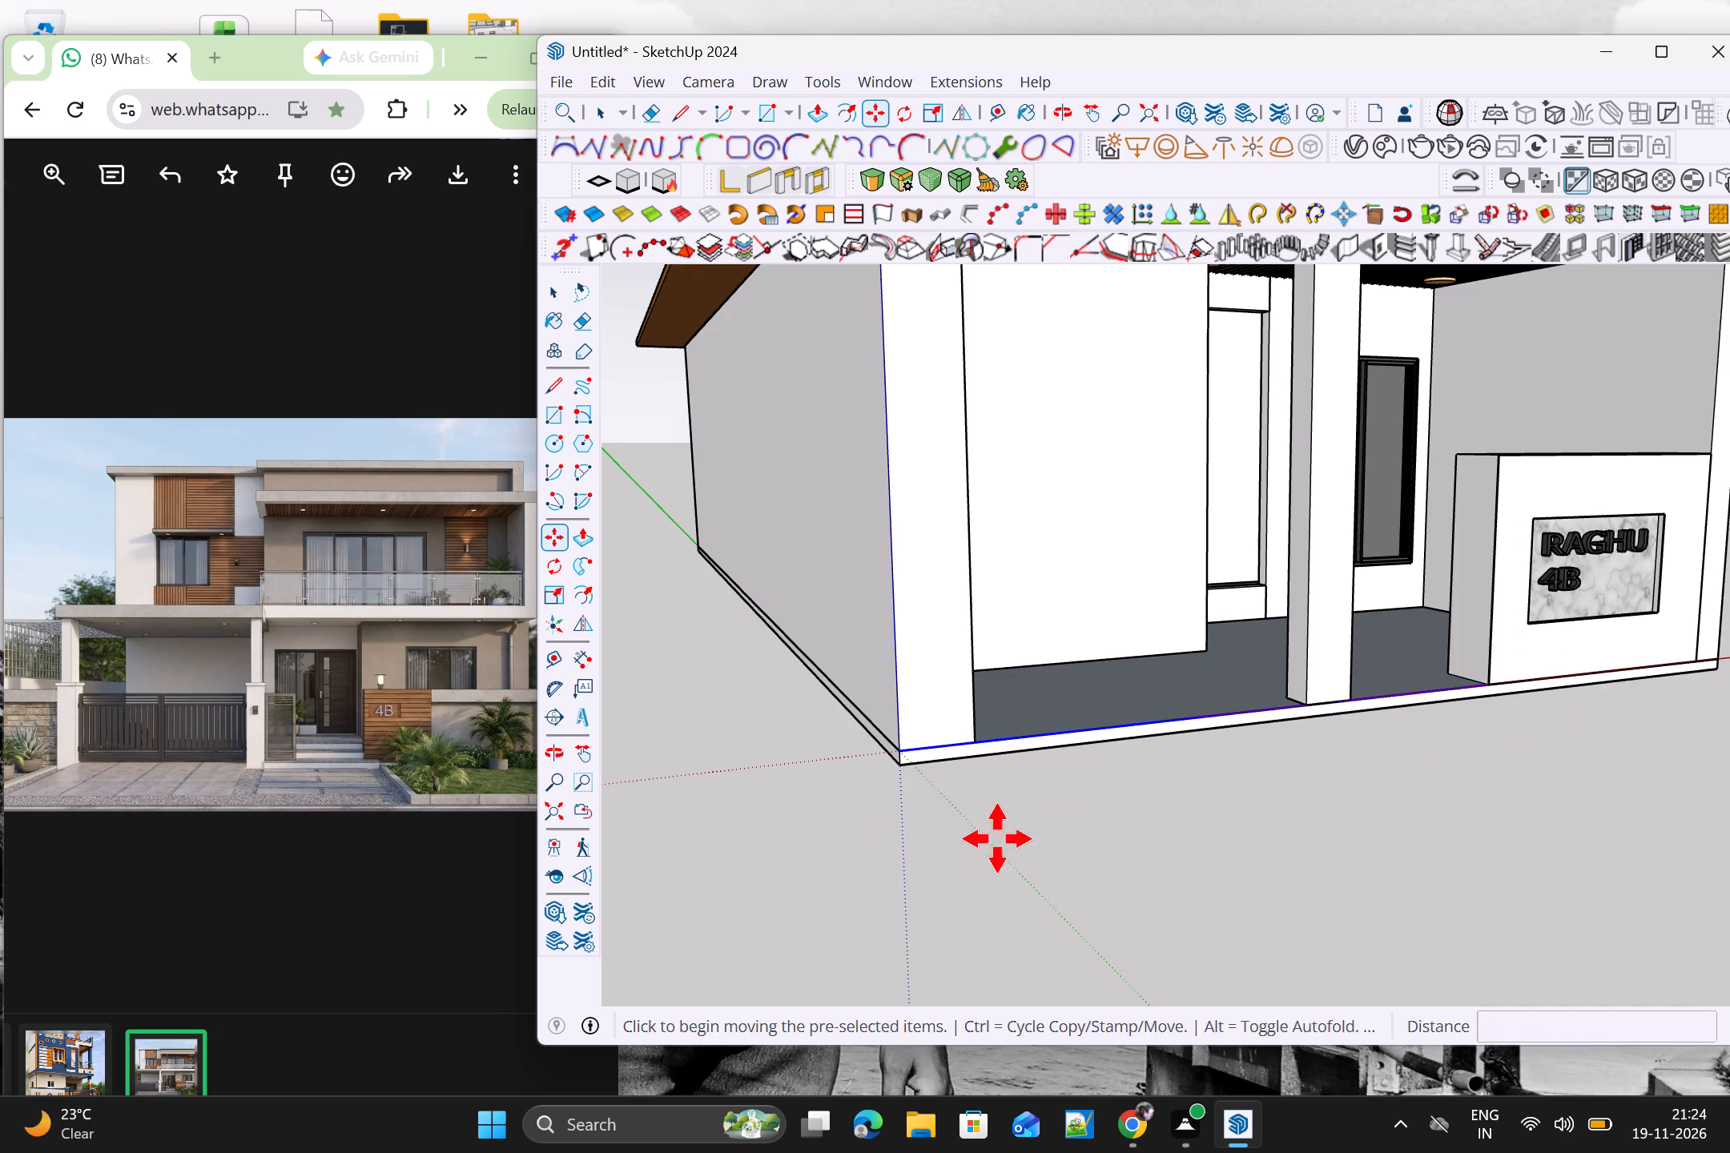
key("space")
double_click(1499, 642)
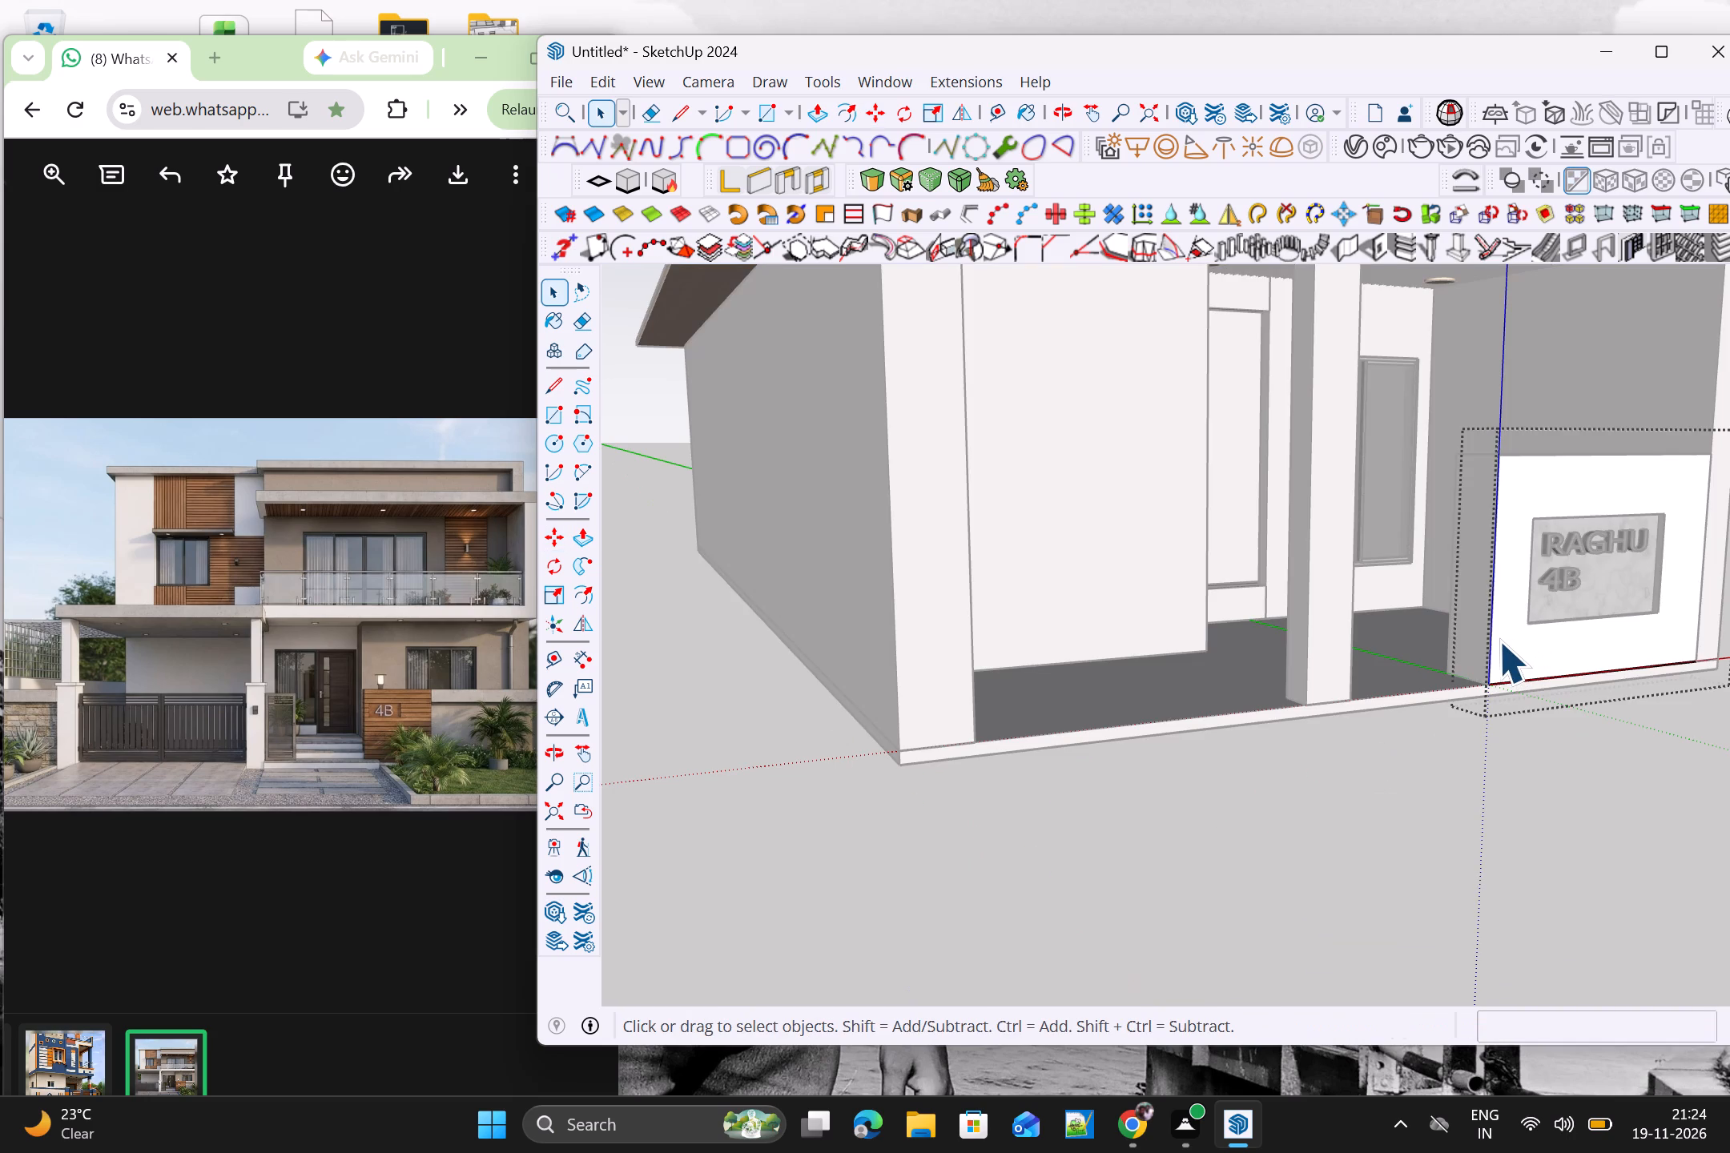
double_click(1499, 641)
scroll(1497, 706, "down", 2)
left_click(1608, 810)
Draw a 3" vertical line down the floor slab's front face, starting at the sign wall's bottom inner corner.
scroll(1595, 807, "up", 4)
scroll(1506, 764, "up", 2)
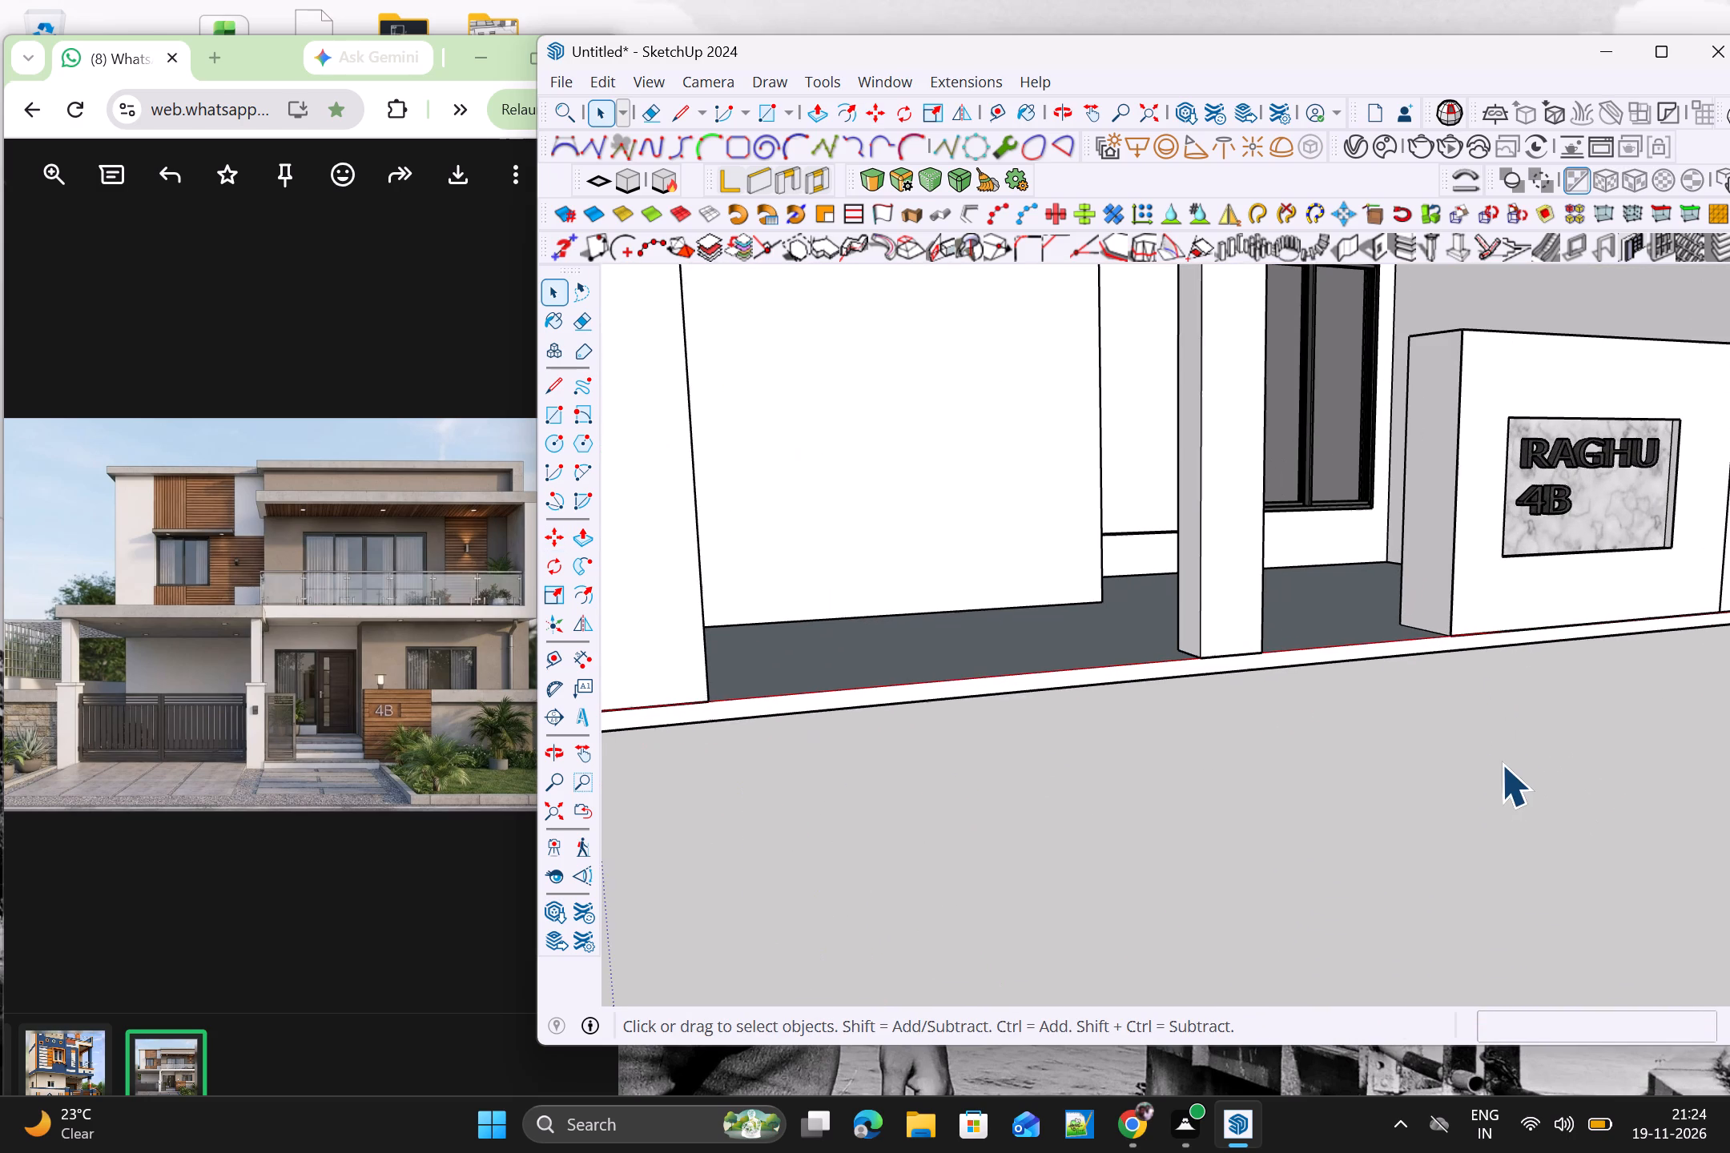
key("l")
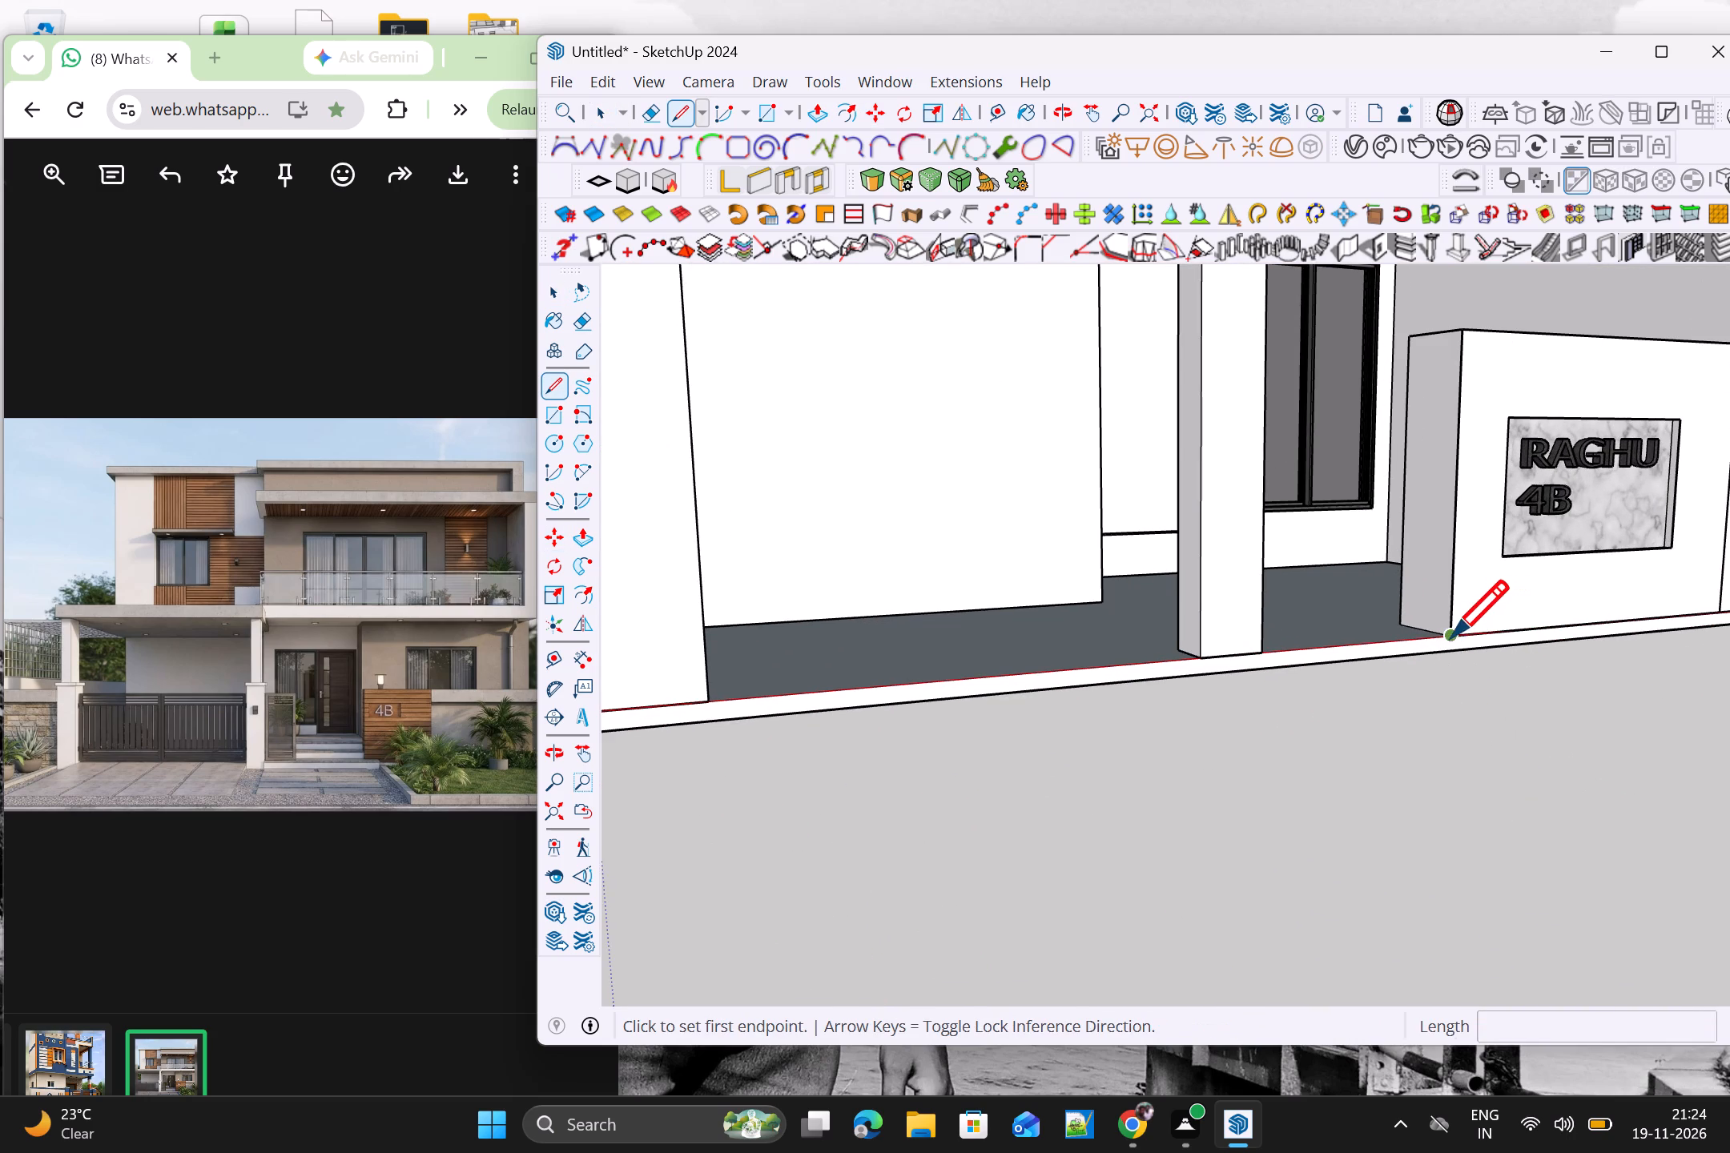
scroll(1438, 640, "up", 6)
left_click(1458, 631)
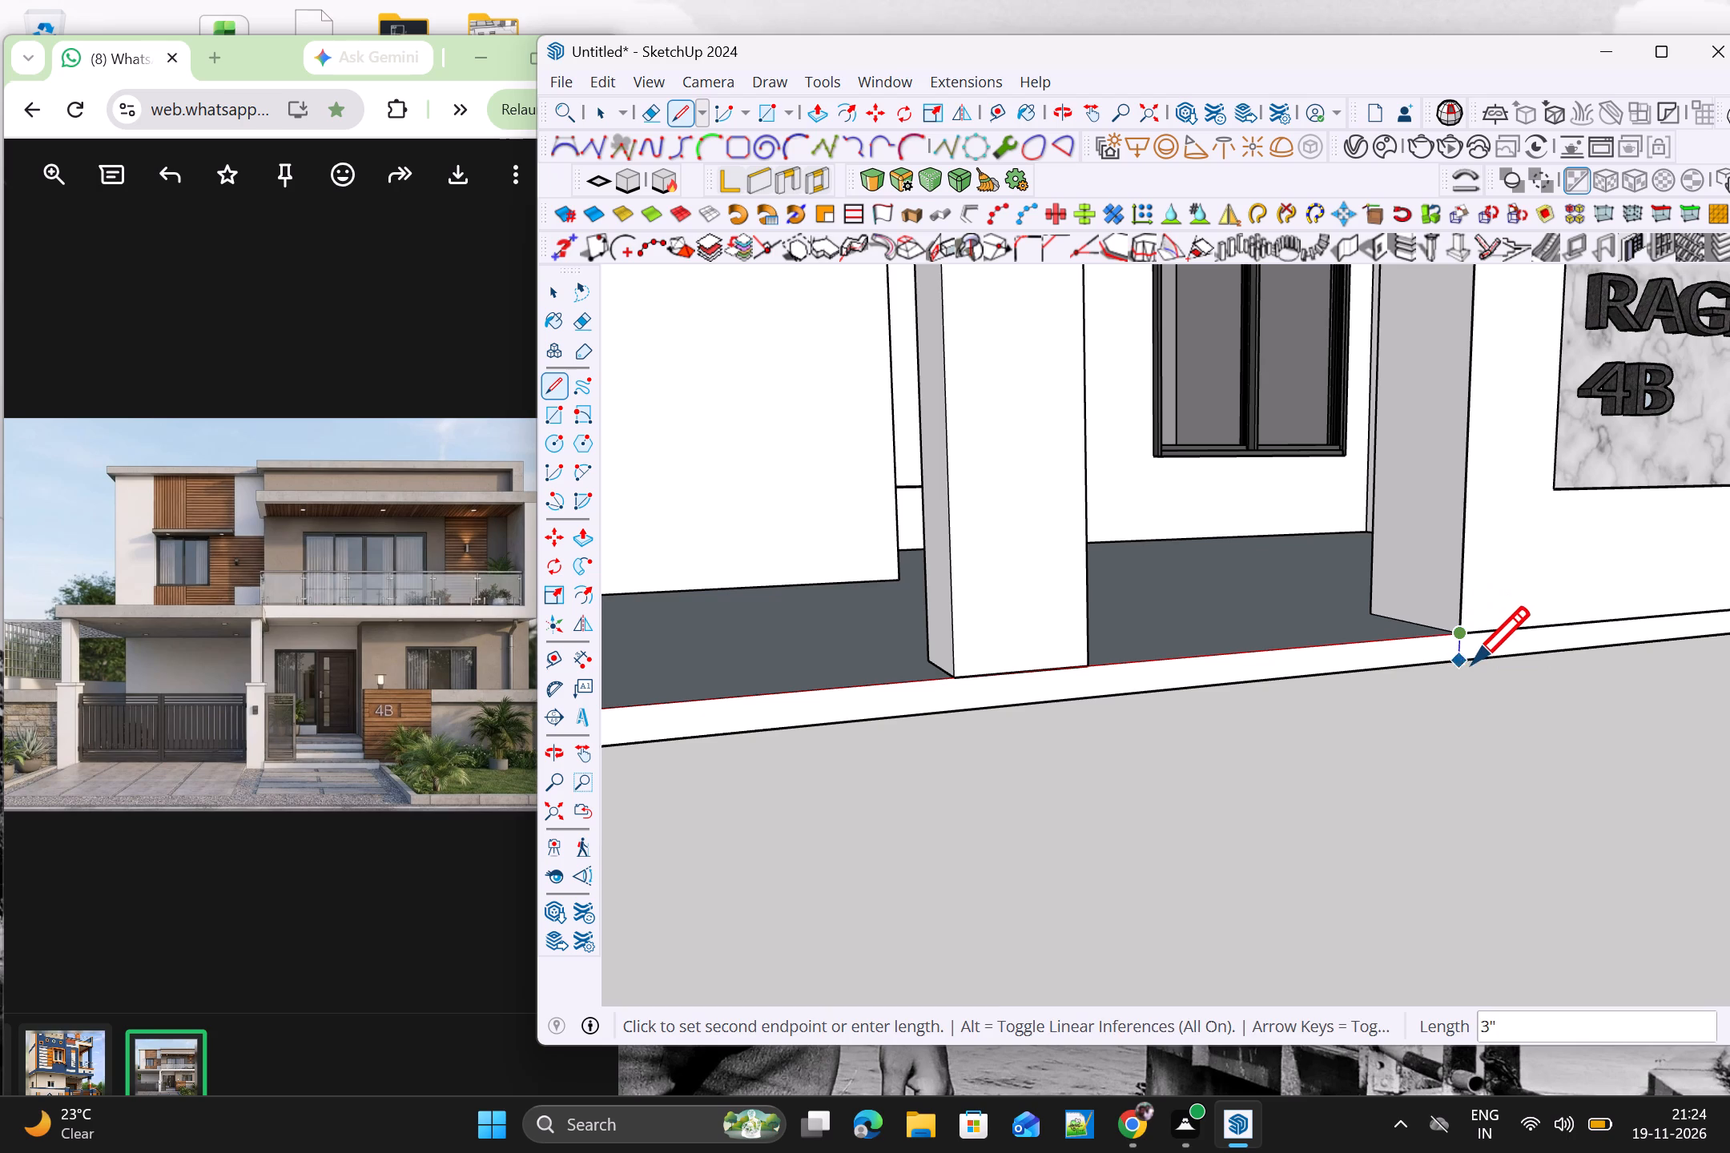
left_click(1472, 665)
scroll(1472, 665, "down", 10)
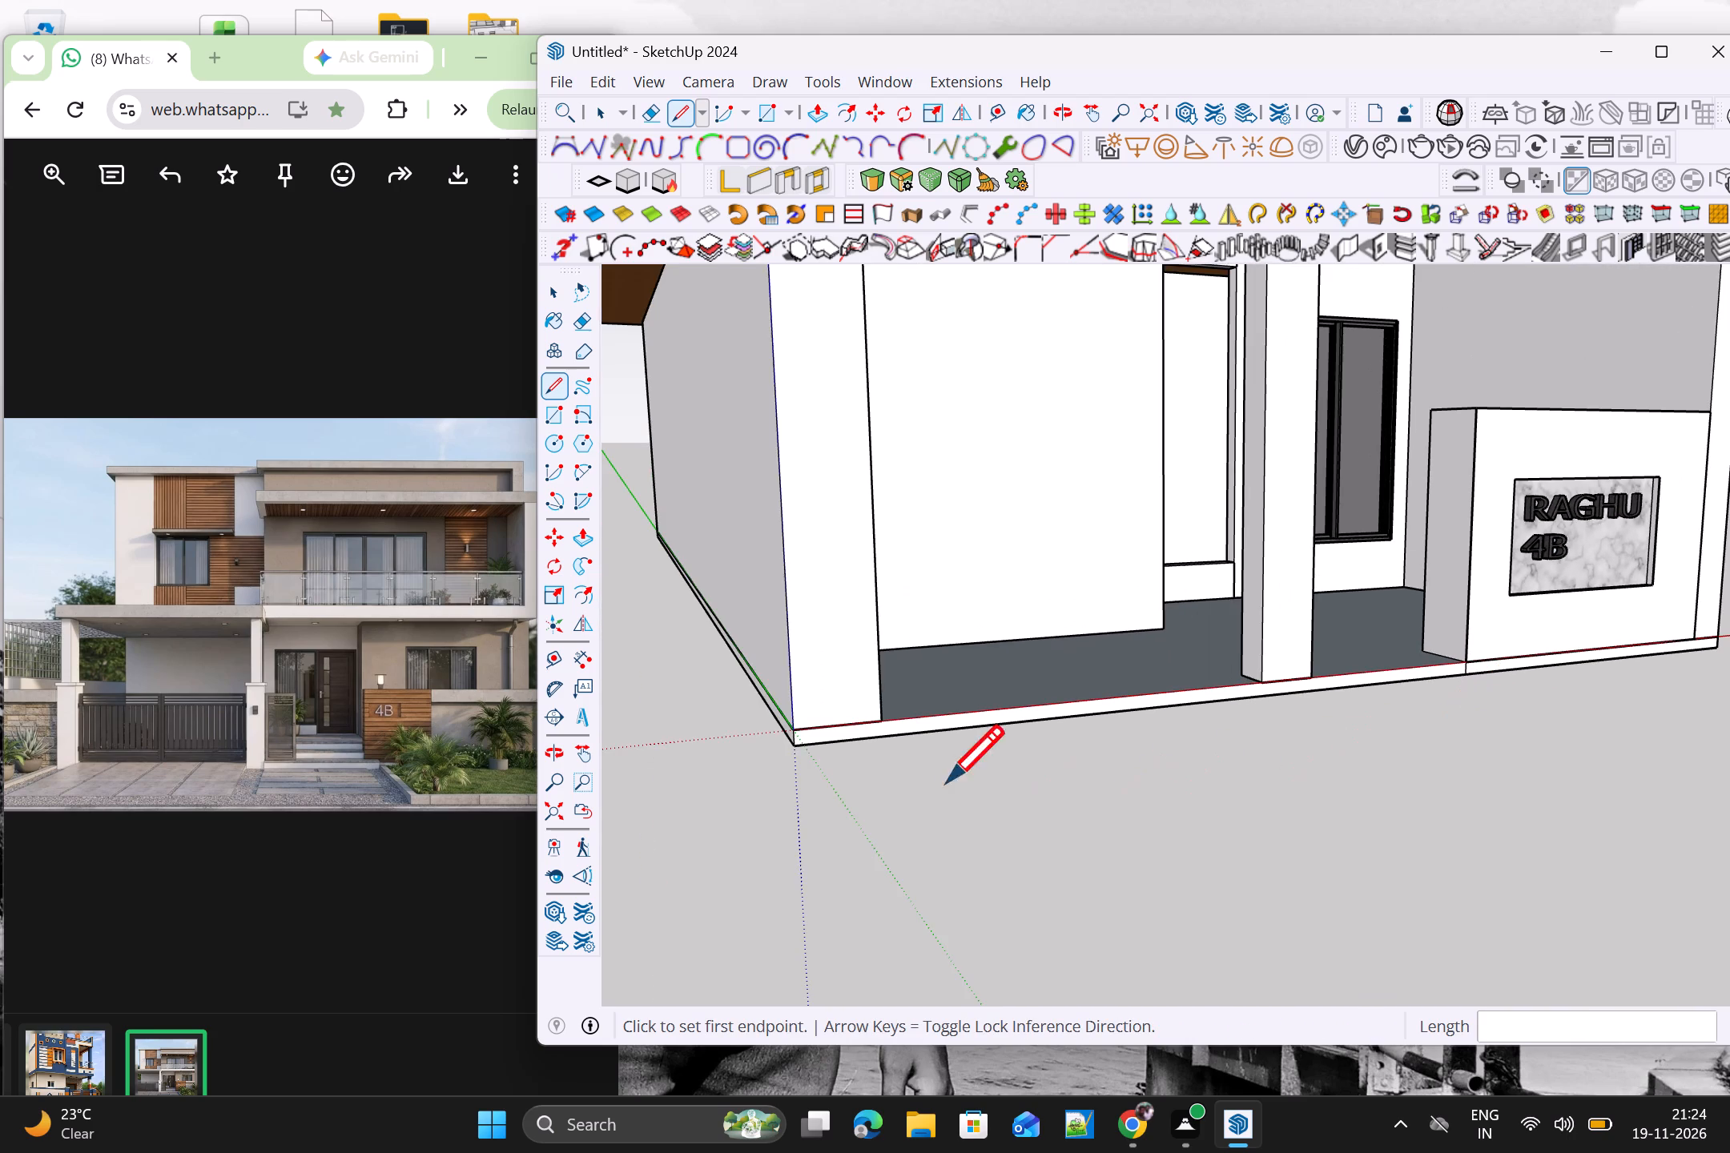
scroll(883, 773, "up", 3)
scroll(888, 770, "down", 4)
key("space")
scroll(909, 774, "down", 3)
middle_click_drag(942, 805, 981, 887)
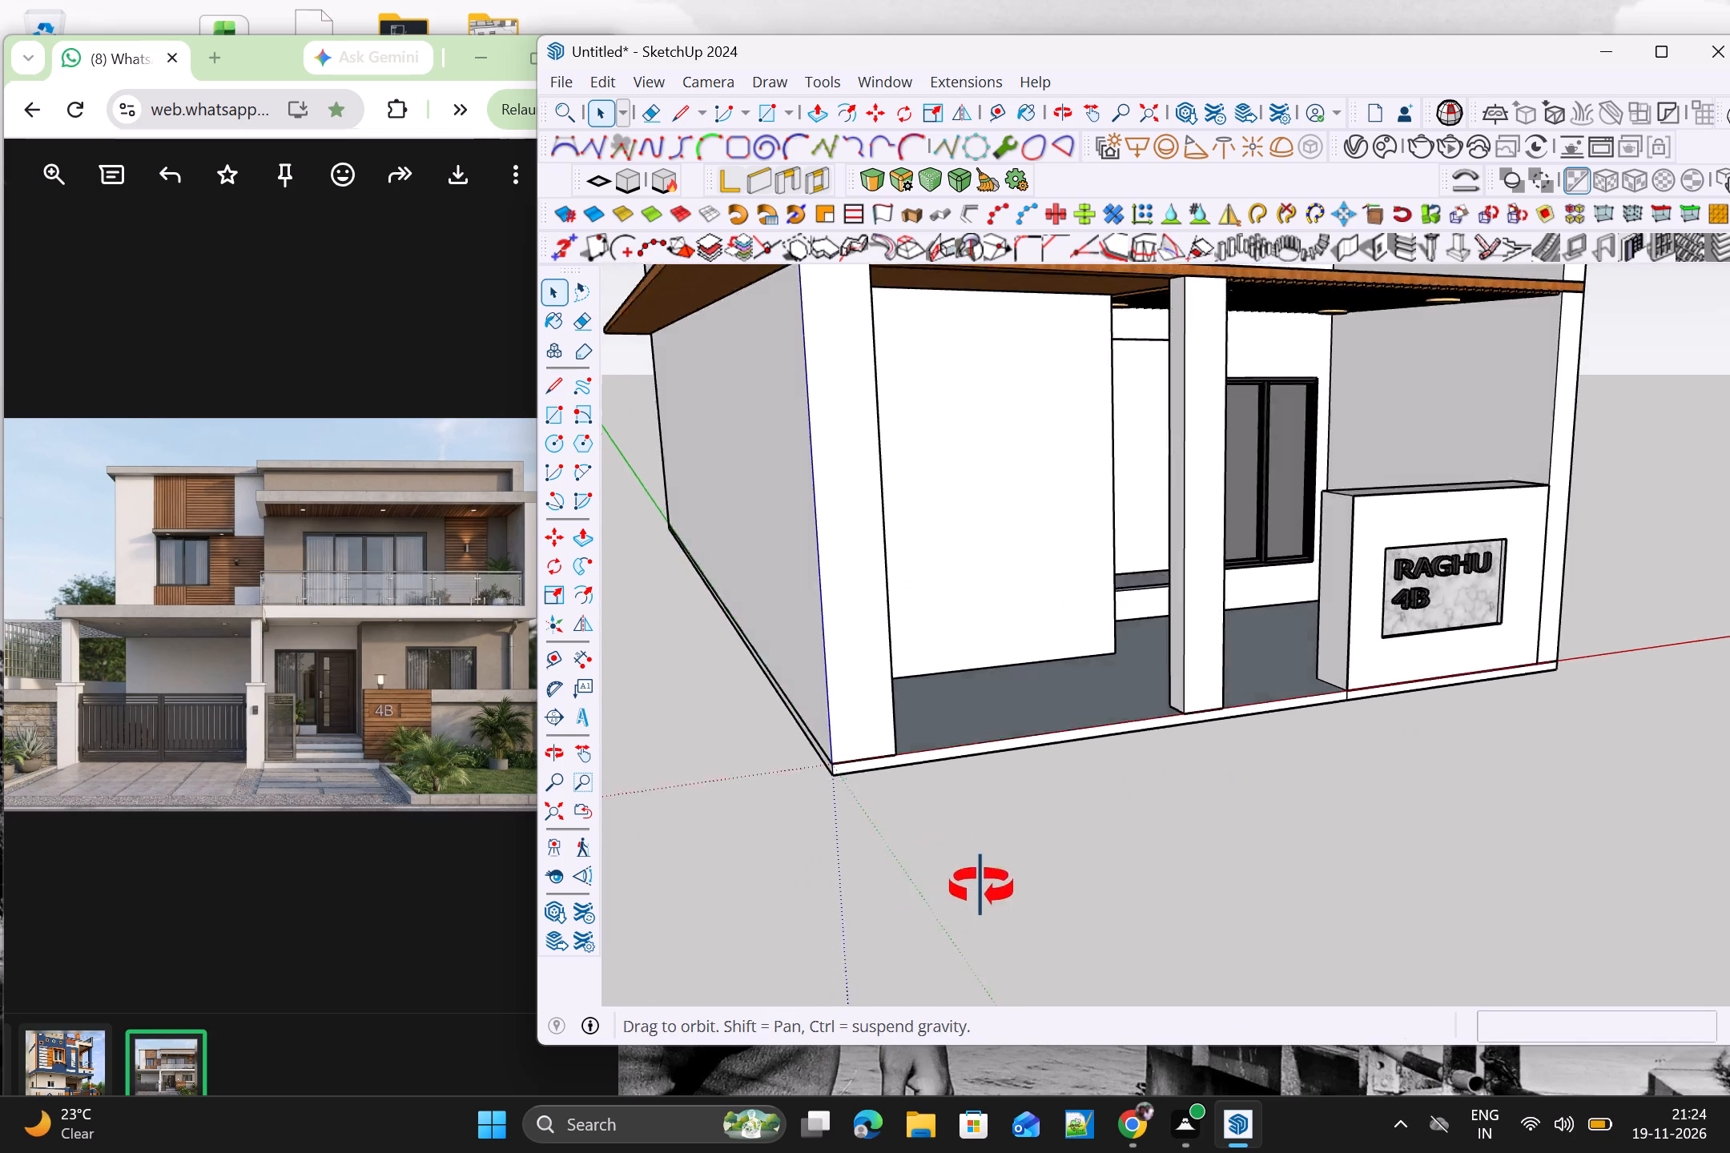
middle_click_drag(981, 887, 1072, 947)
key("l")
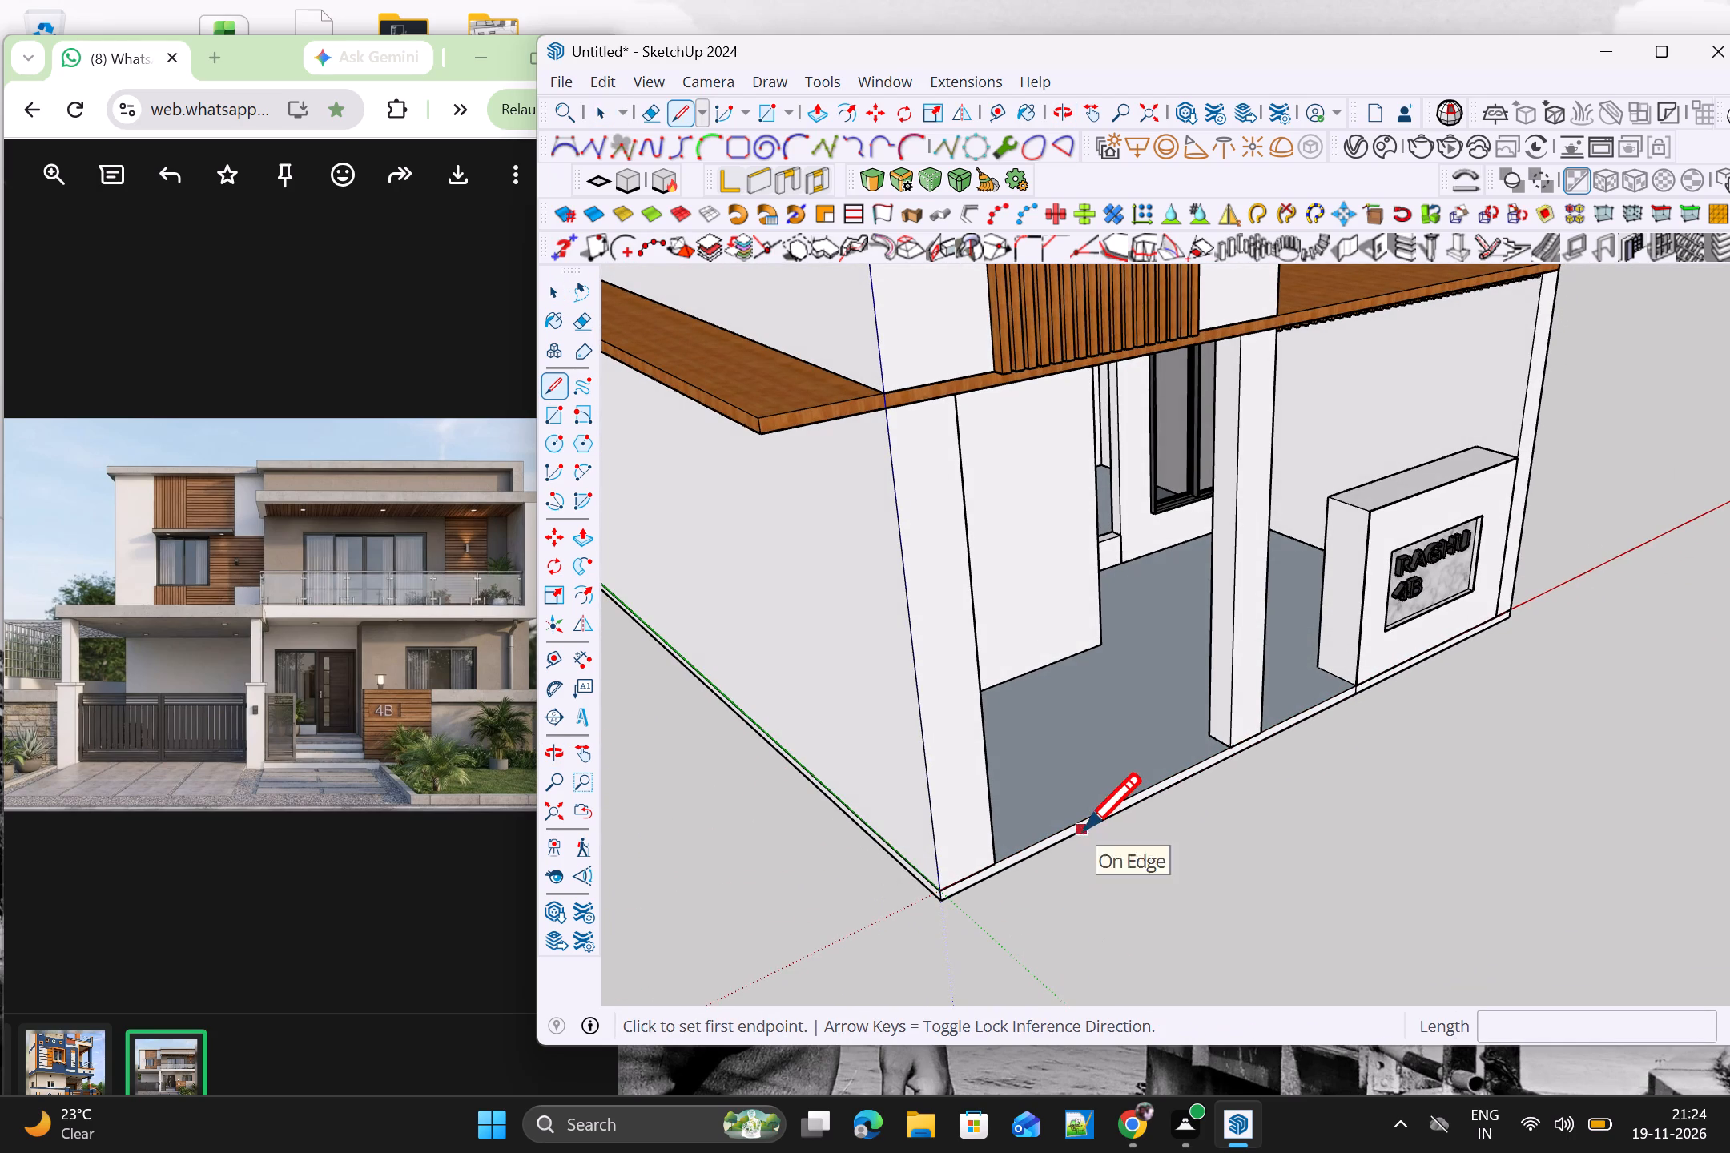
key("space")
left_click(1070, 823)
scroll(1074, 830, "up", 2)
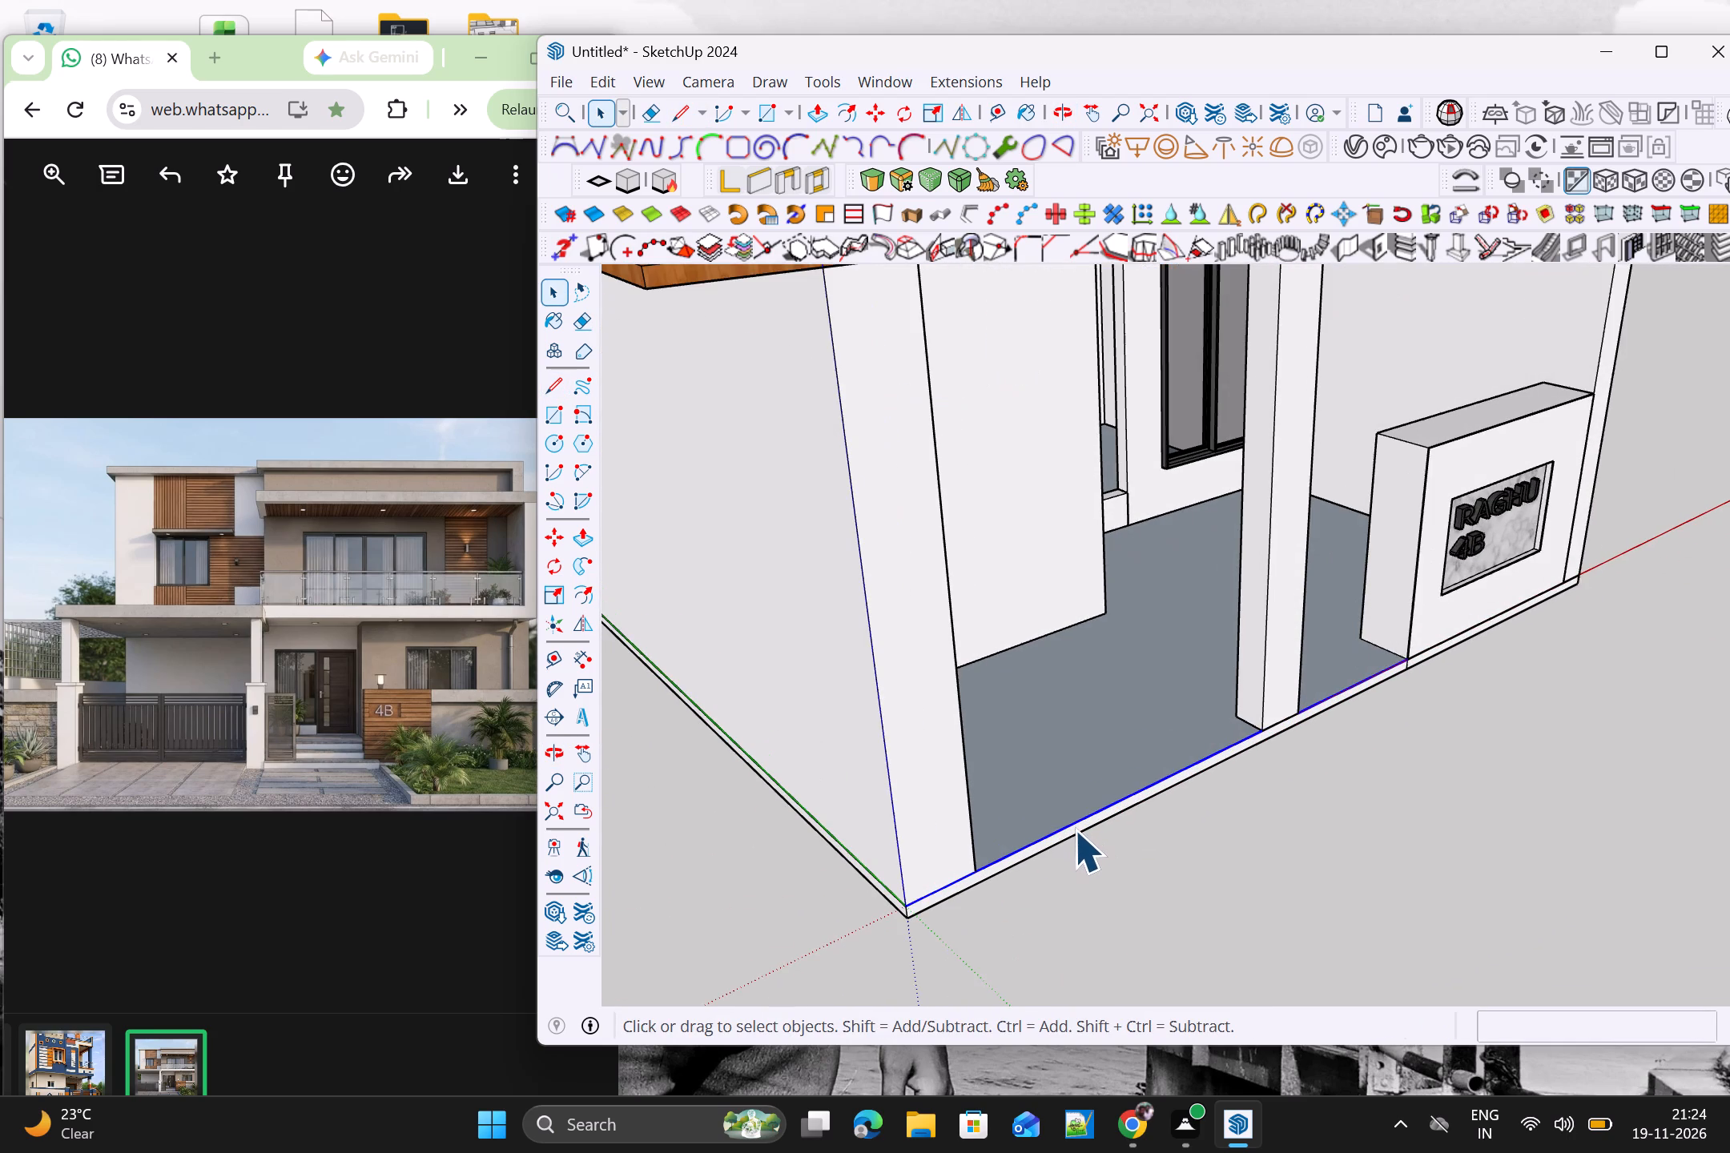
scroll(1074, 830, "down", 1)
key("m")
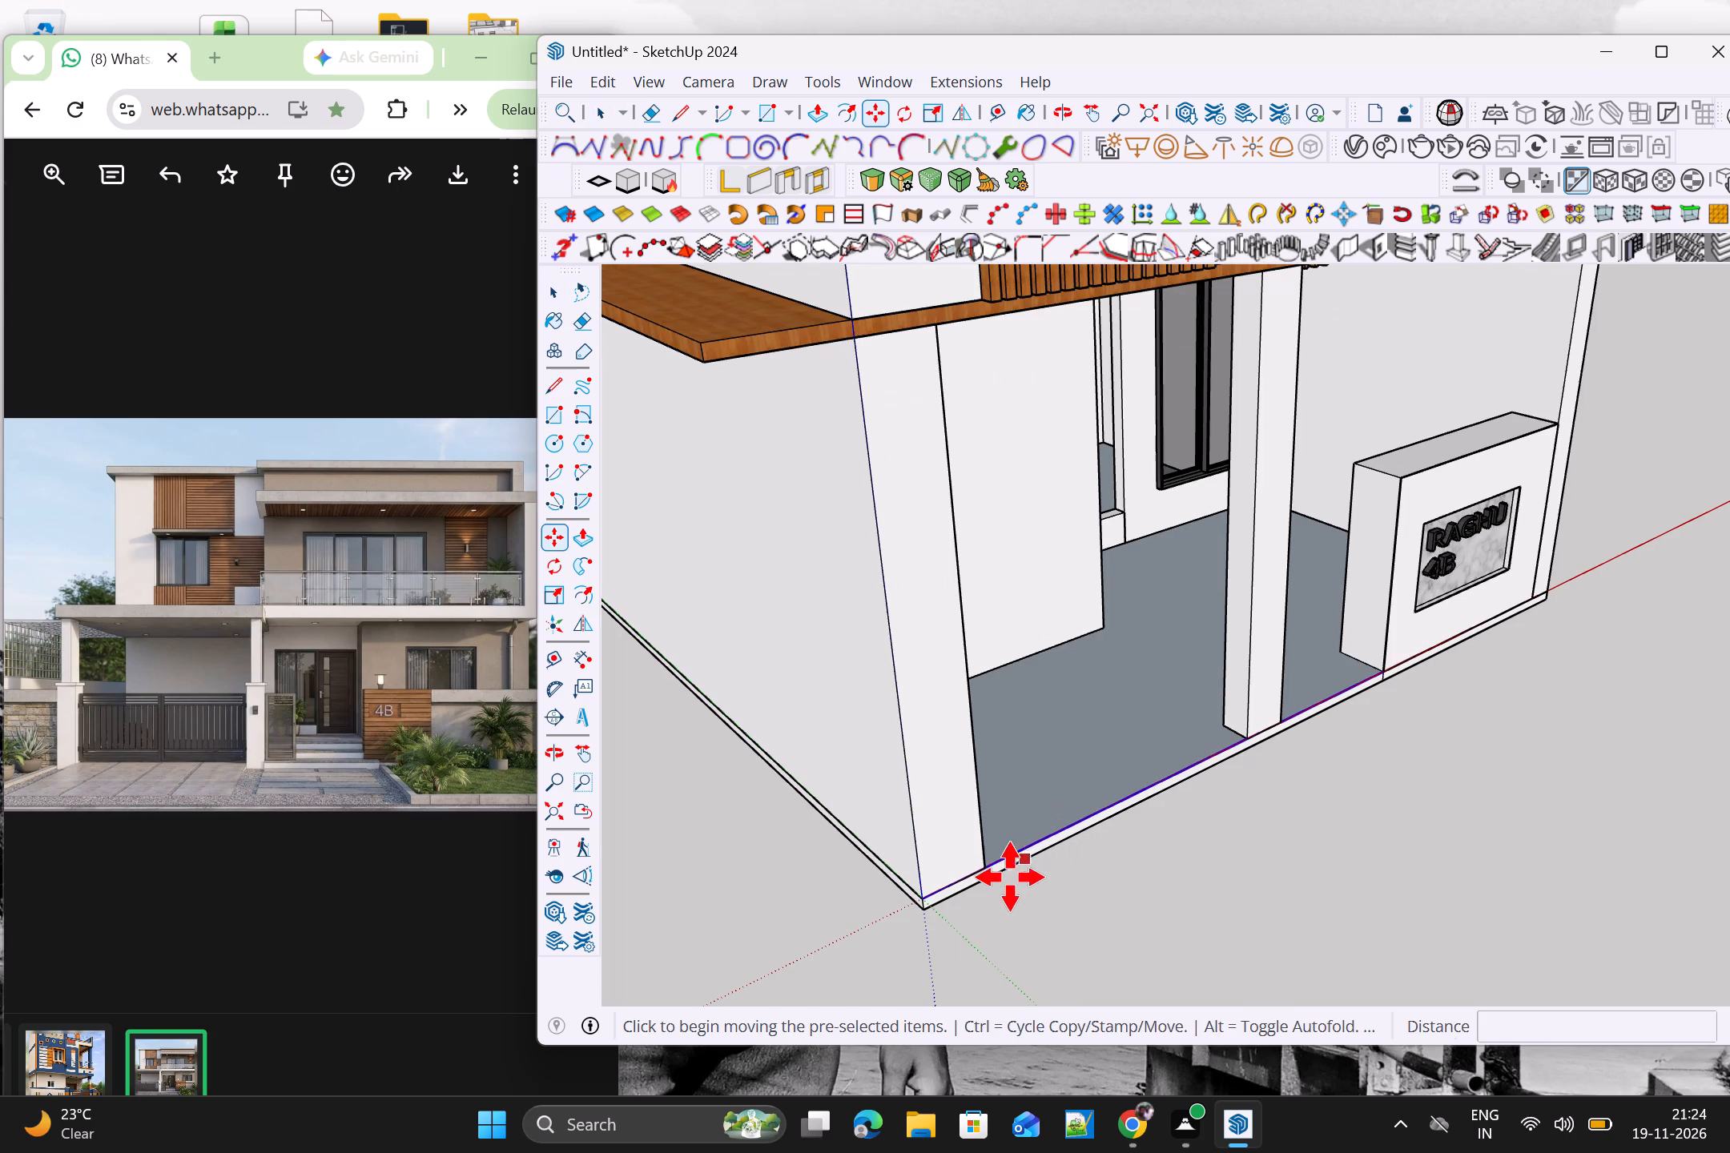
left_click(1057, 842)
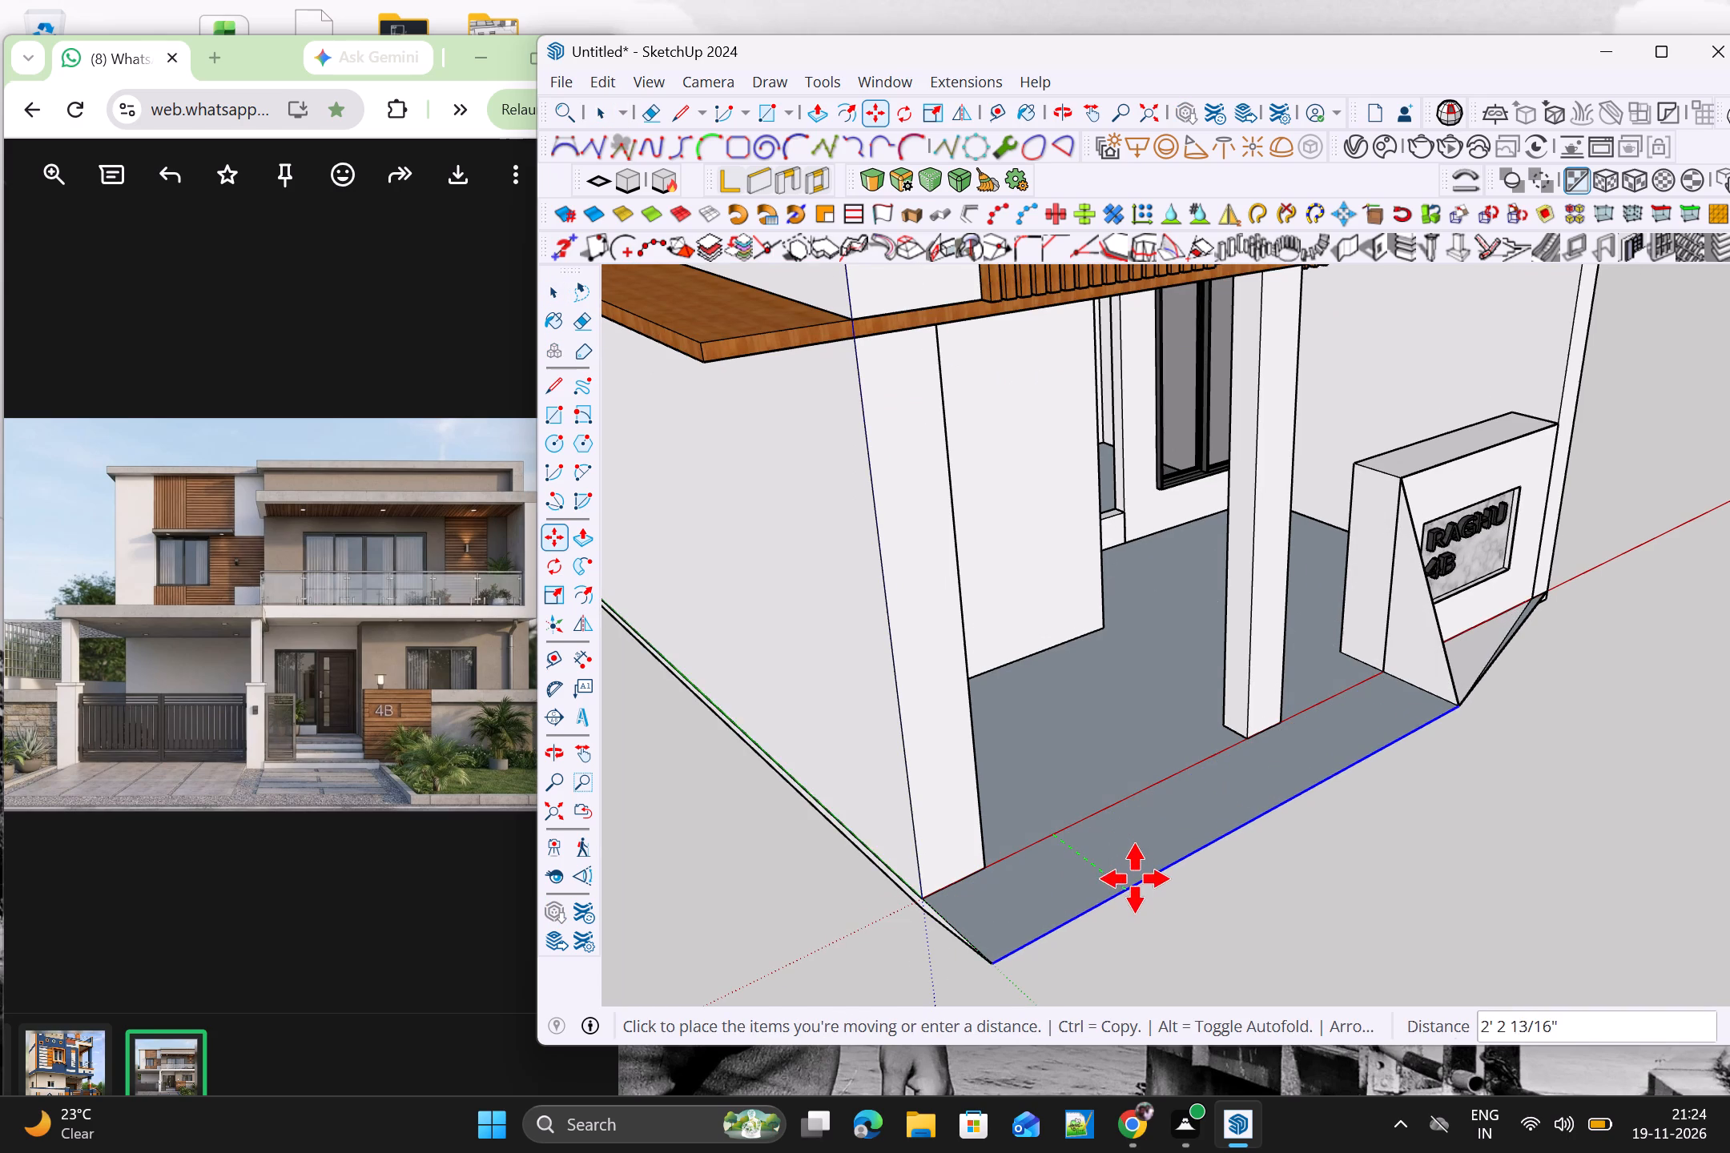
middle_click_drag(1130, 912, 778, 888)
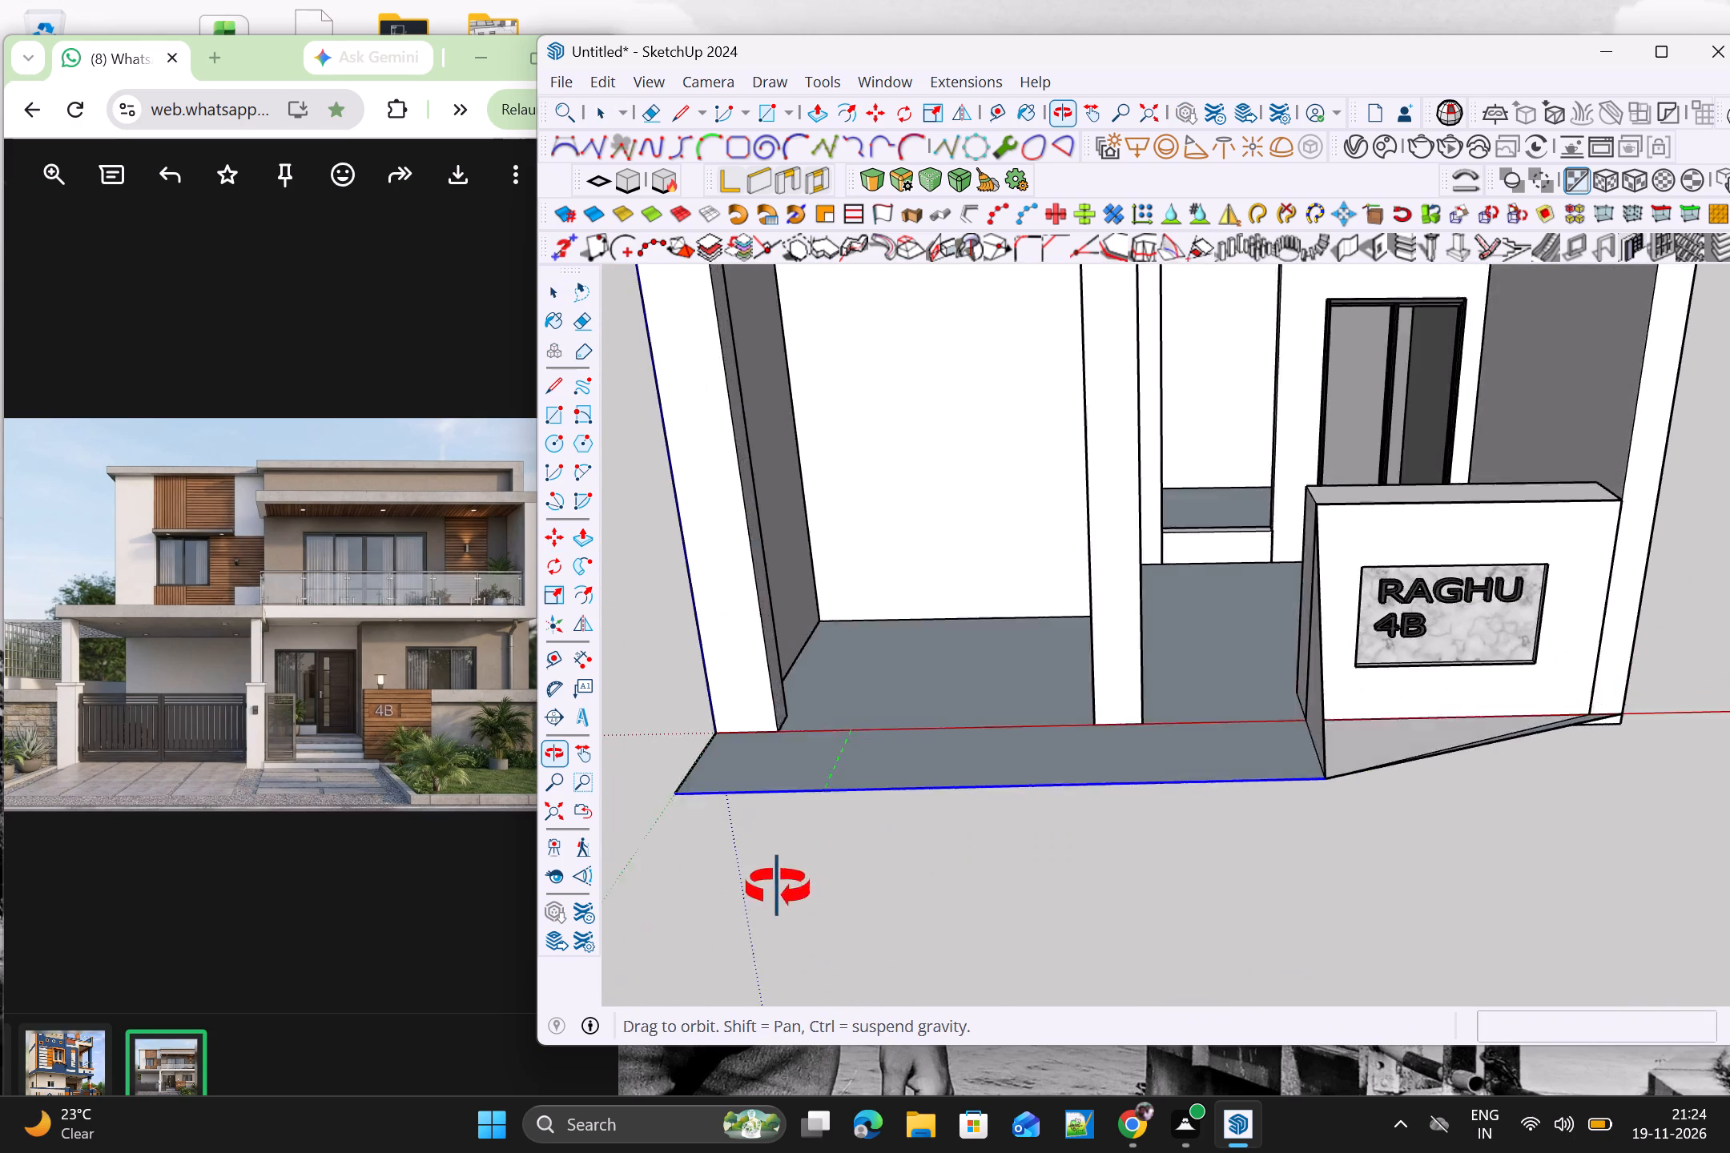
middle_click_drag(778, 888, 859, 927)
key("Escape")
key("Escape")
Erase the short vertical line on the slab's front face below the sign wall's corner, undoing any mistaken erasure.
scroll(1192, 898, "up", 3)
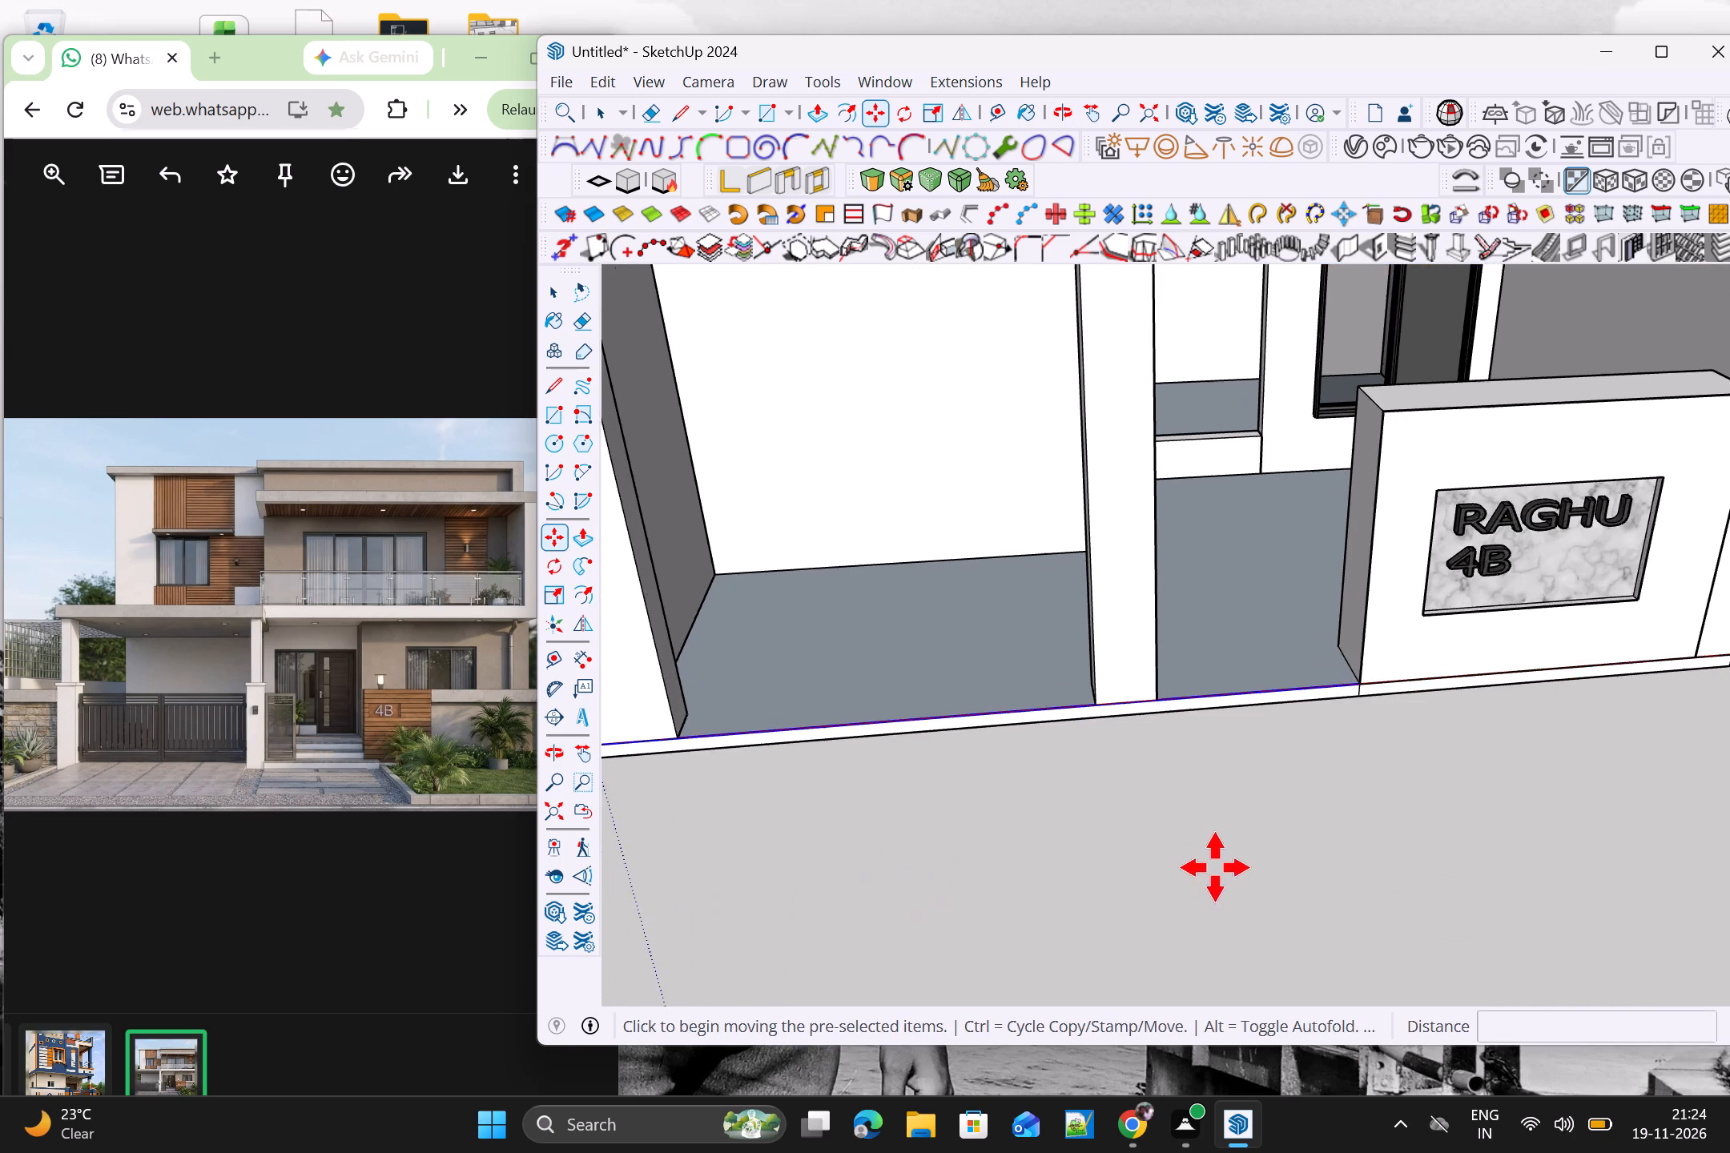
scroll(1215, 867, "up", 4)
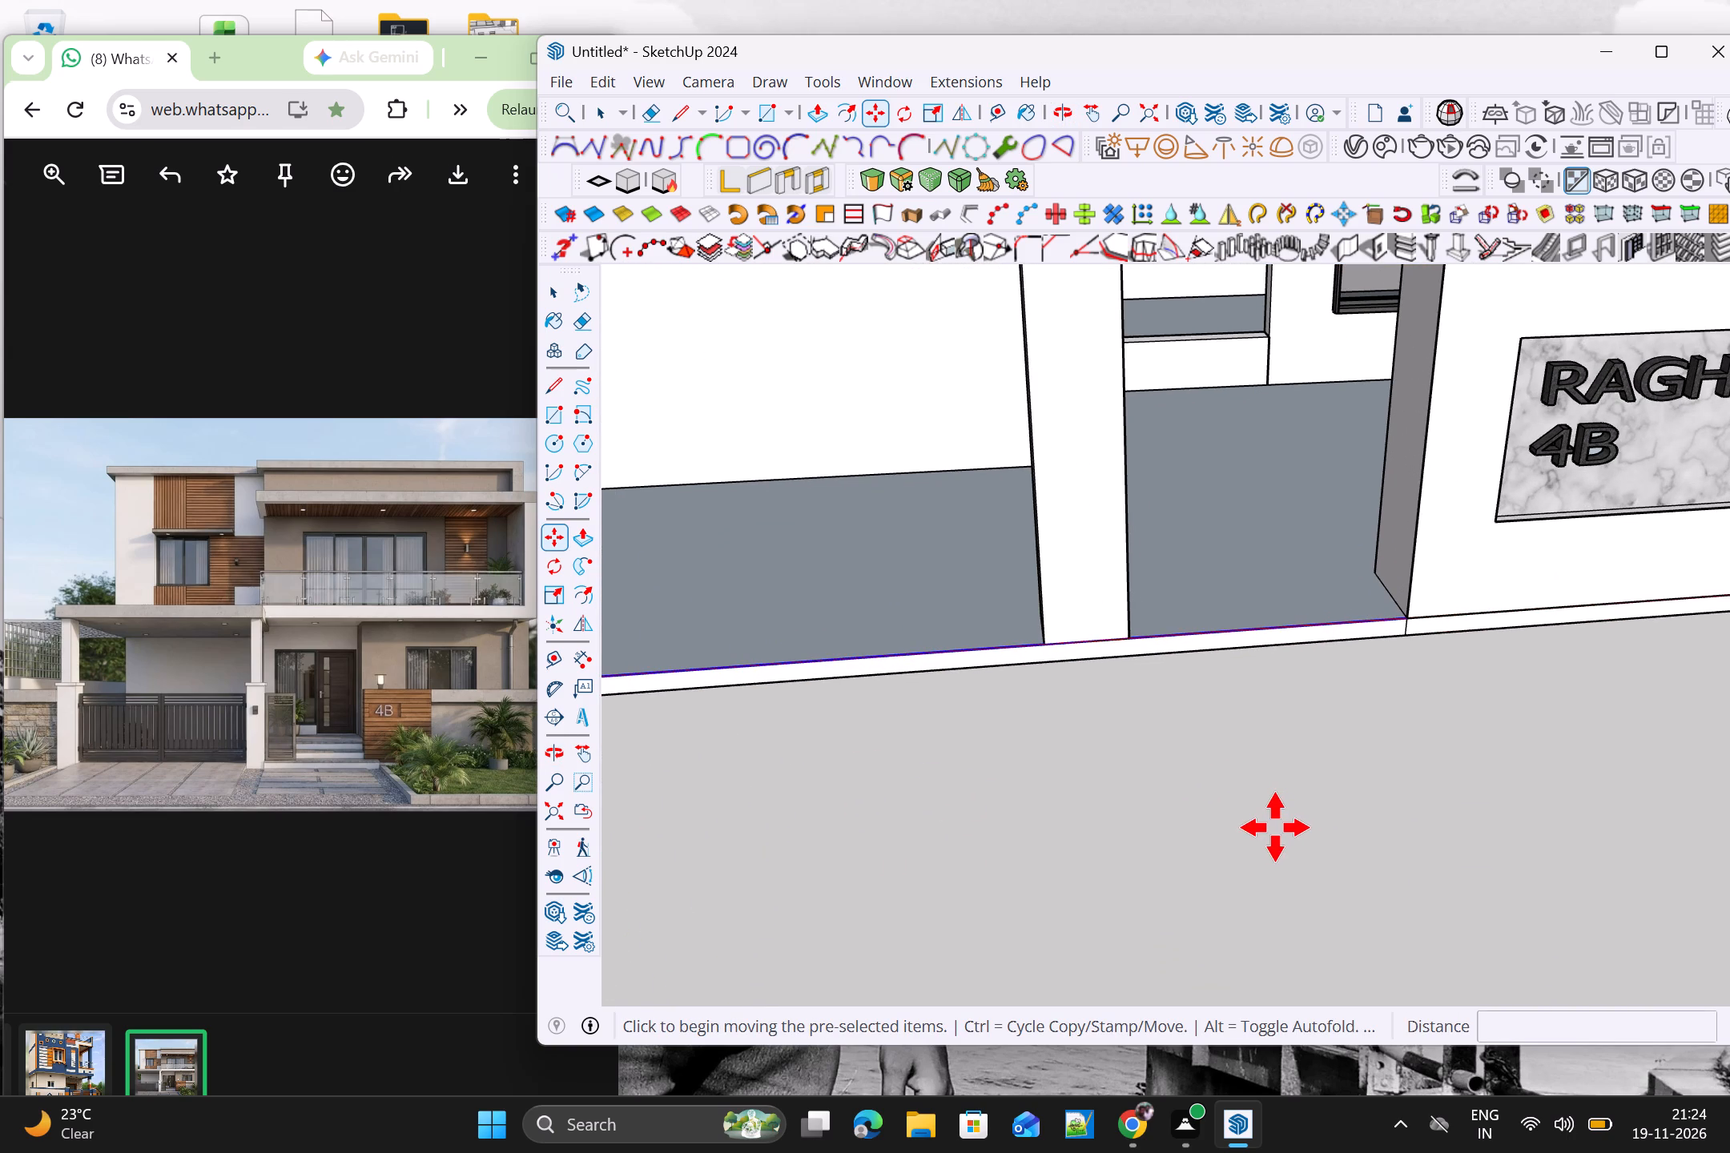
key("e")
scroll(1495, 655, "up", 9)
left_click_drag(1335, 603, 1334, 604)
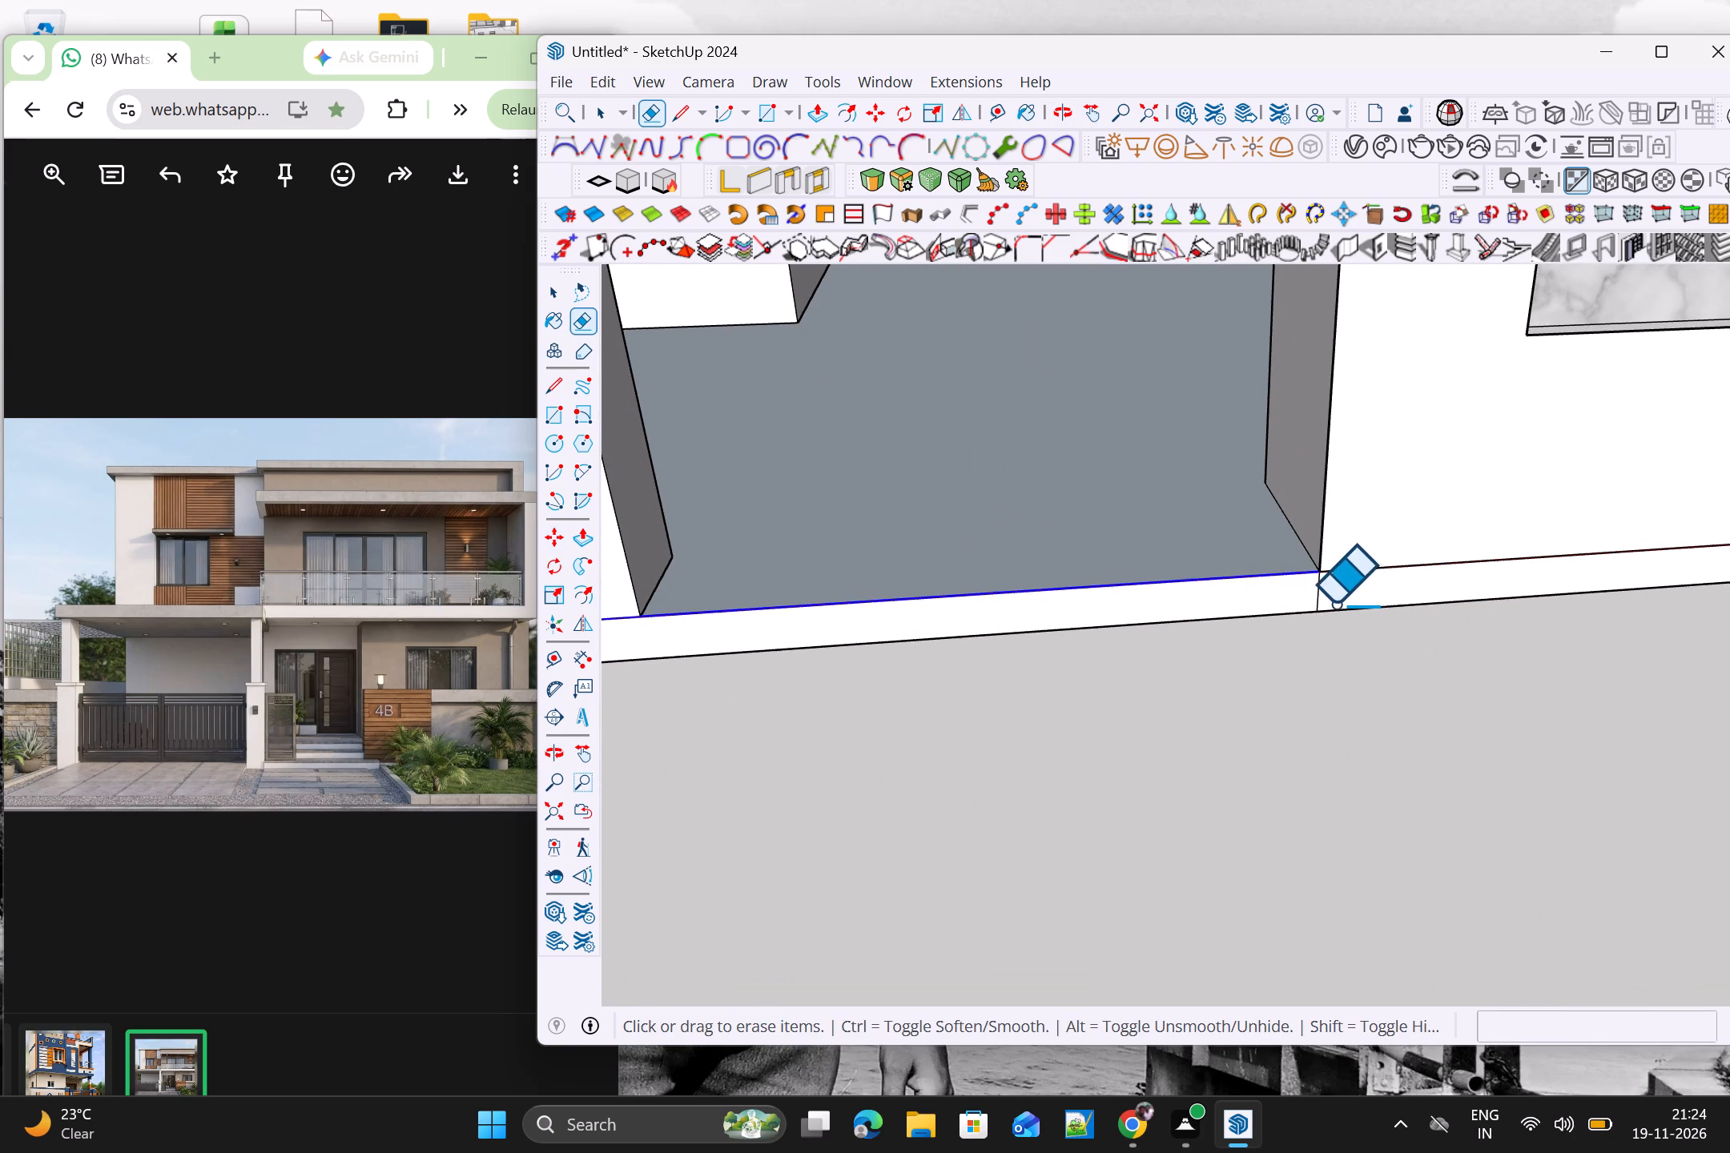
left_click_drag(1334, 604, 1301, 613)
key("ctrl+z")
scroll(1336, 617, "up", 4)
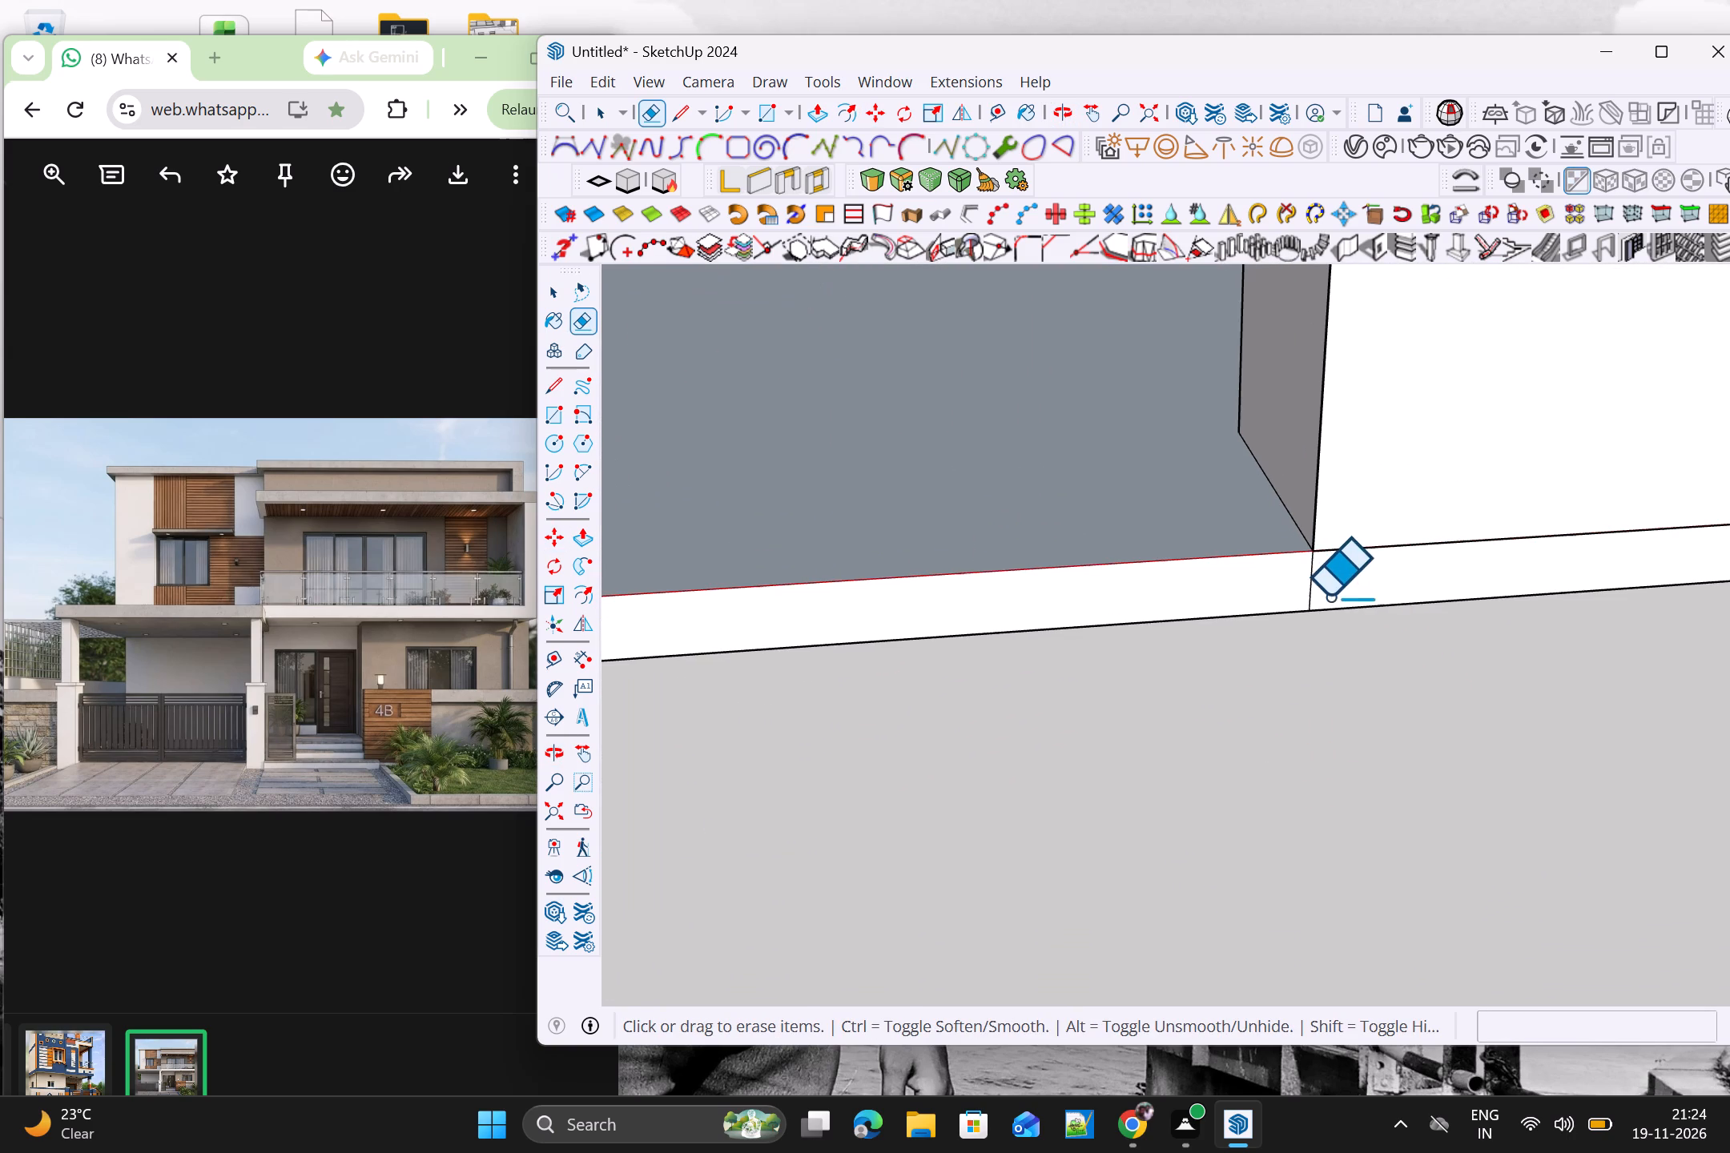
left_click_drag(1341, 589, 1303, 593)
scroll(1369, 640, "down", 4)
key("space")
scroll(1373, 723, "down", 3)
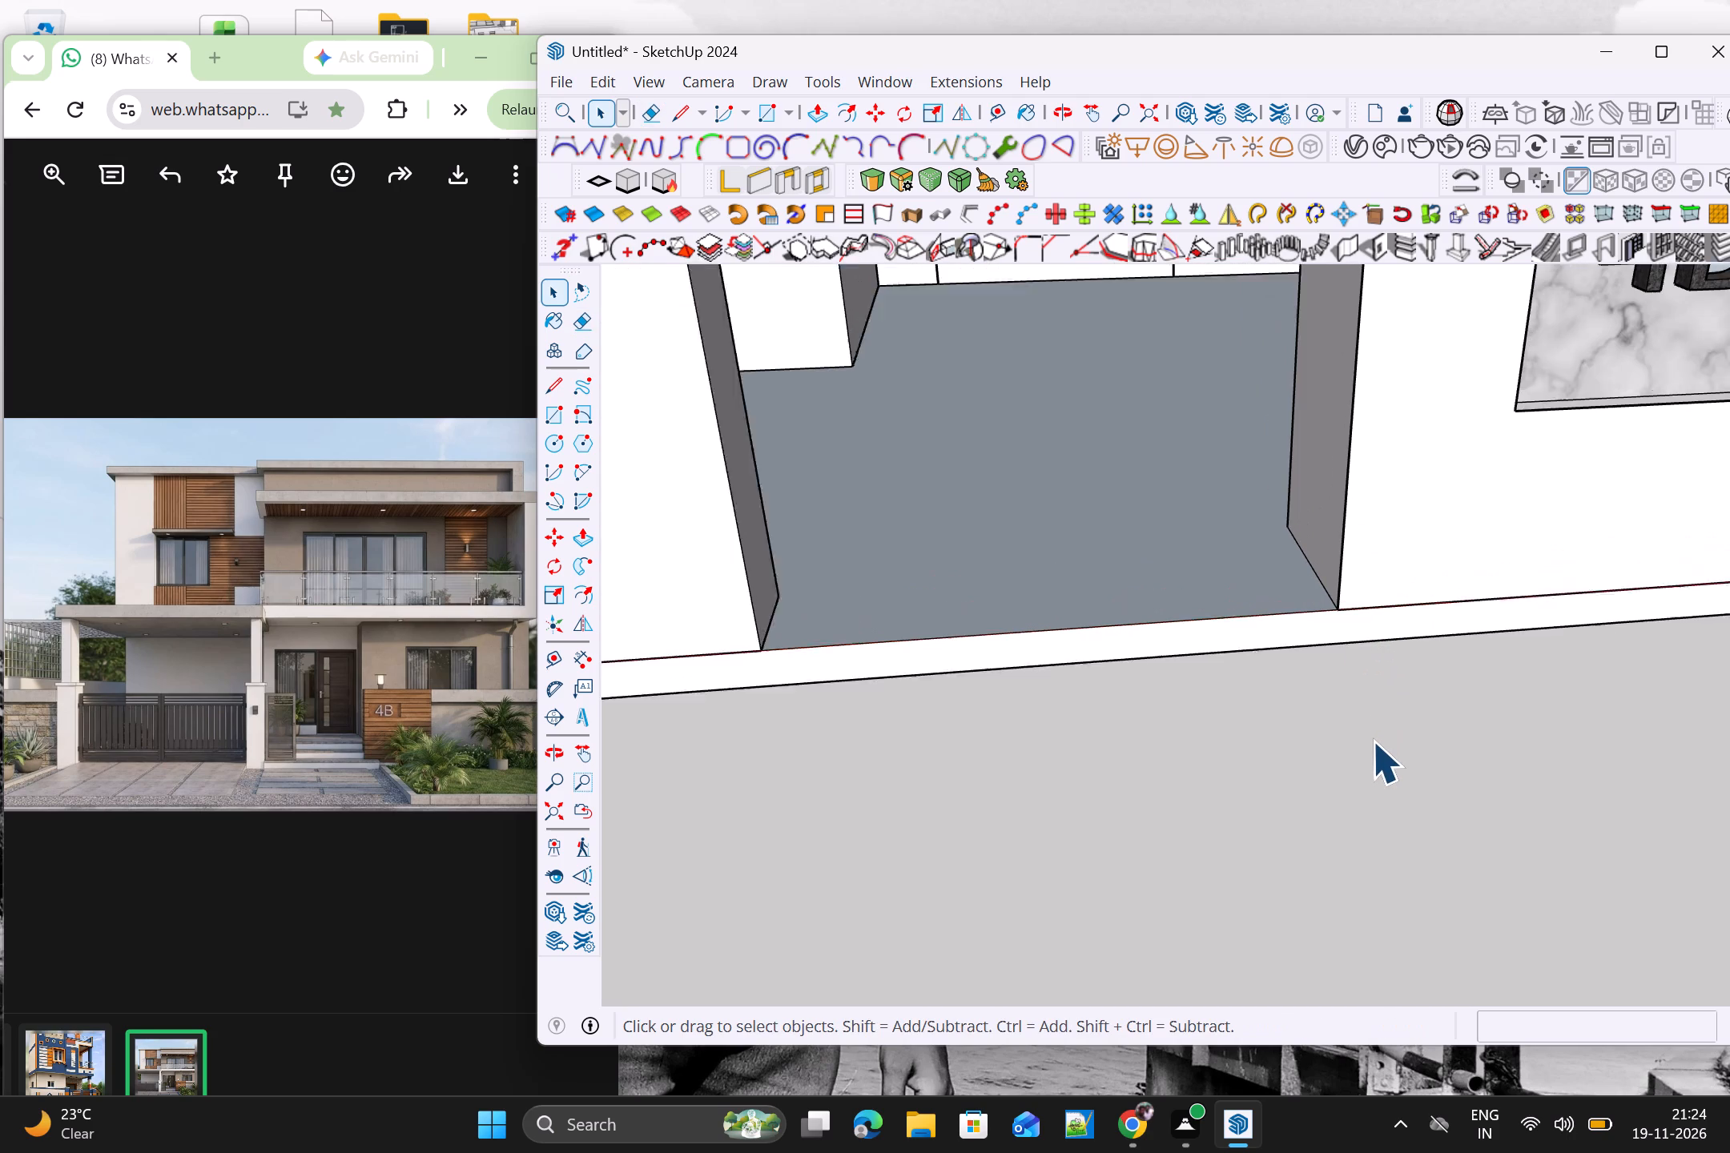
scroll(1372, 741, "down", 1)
Draw a short vertical line across the slab's front face from its upper edge, just beside the sign wall's inner corner on the entrance side.
key("l")
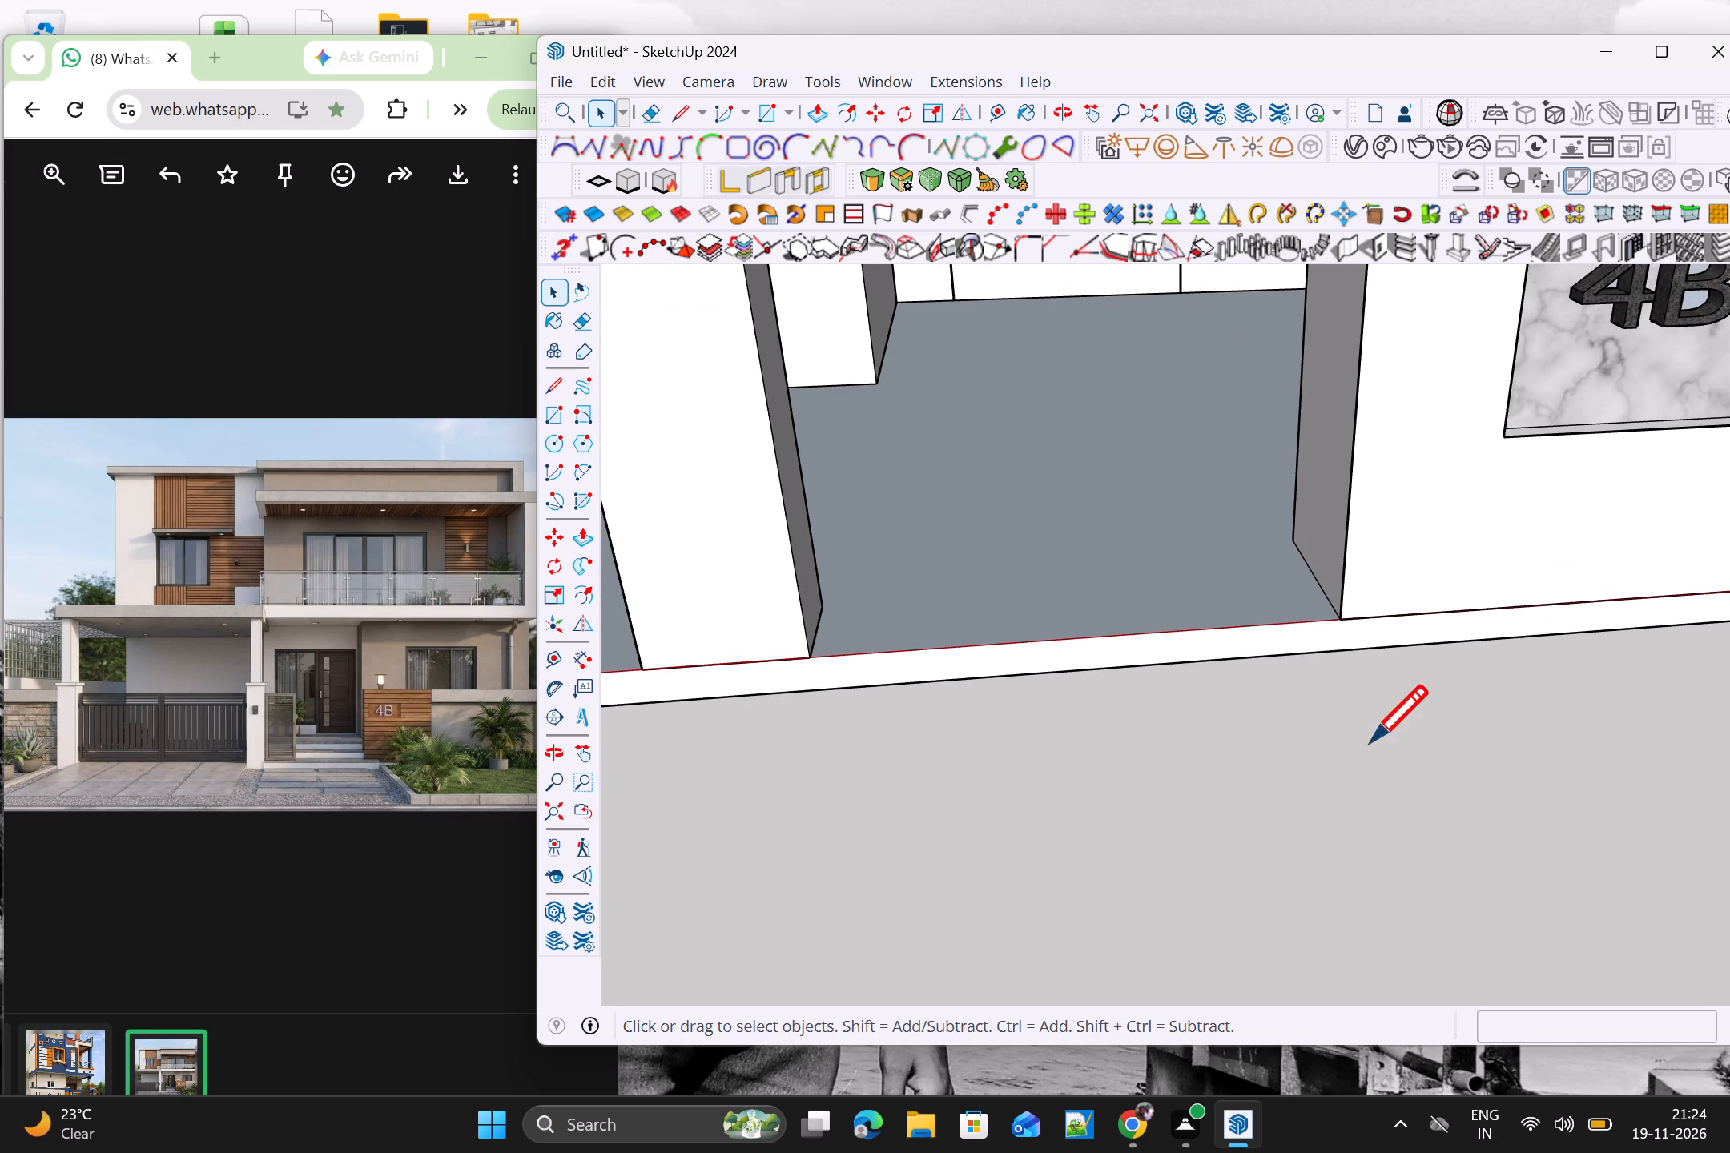
scroll(1297, 601, "up", 7)
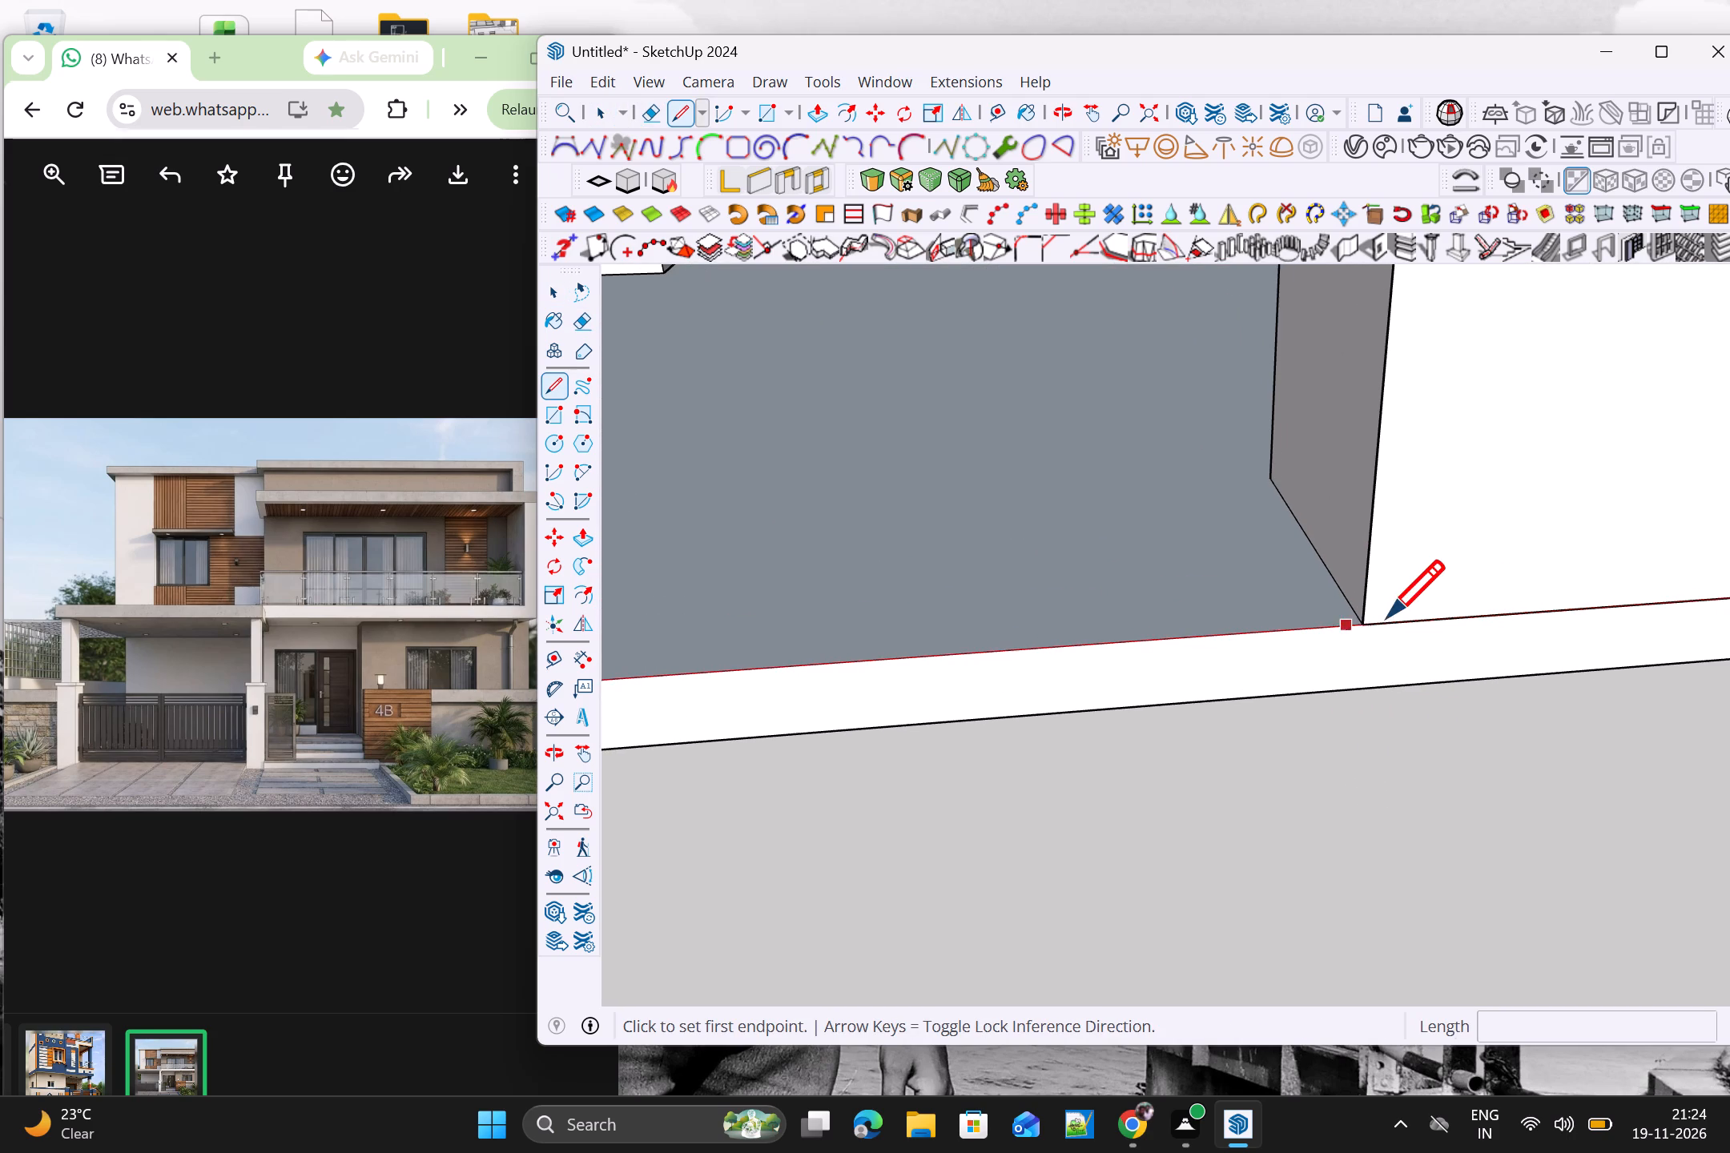
left_click_drag(1343, 628, 1345, 640)
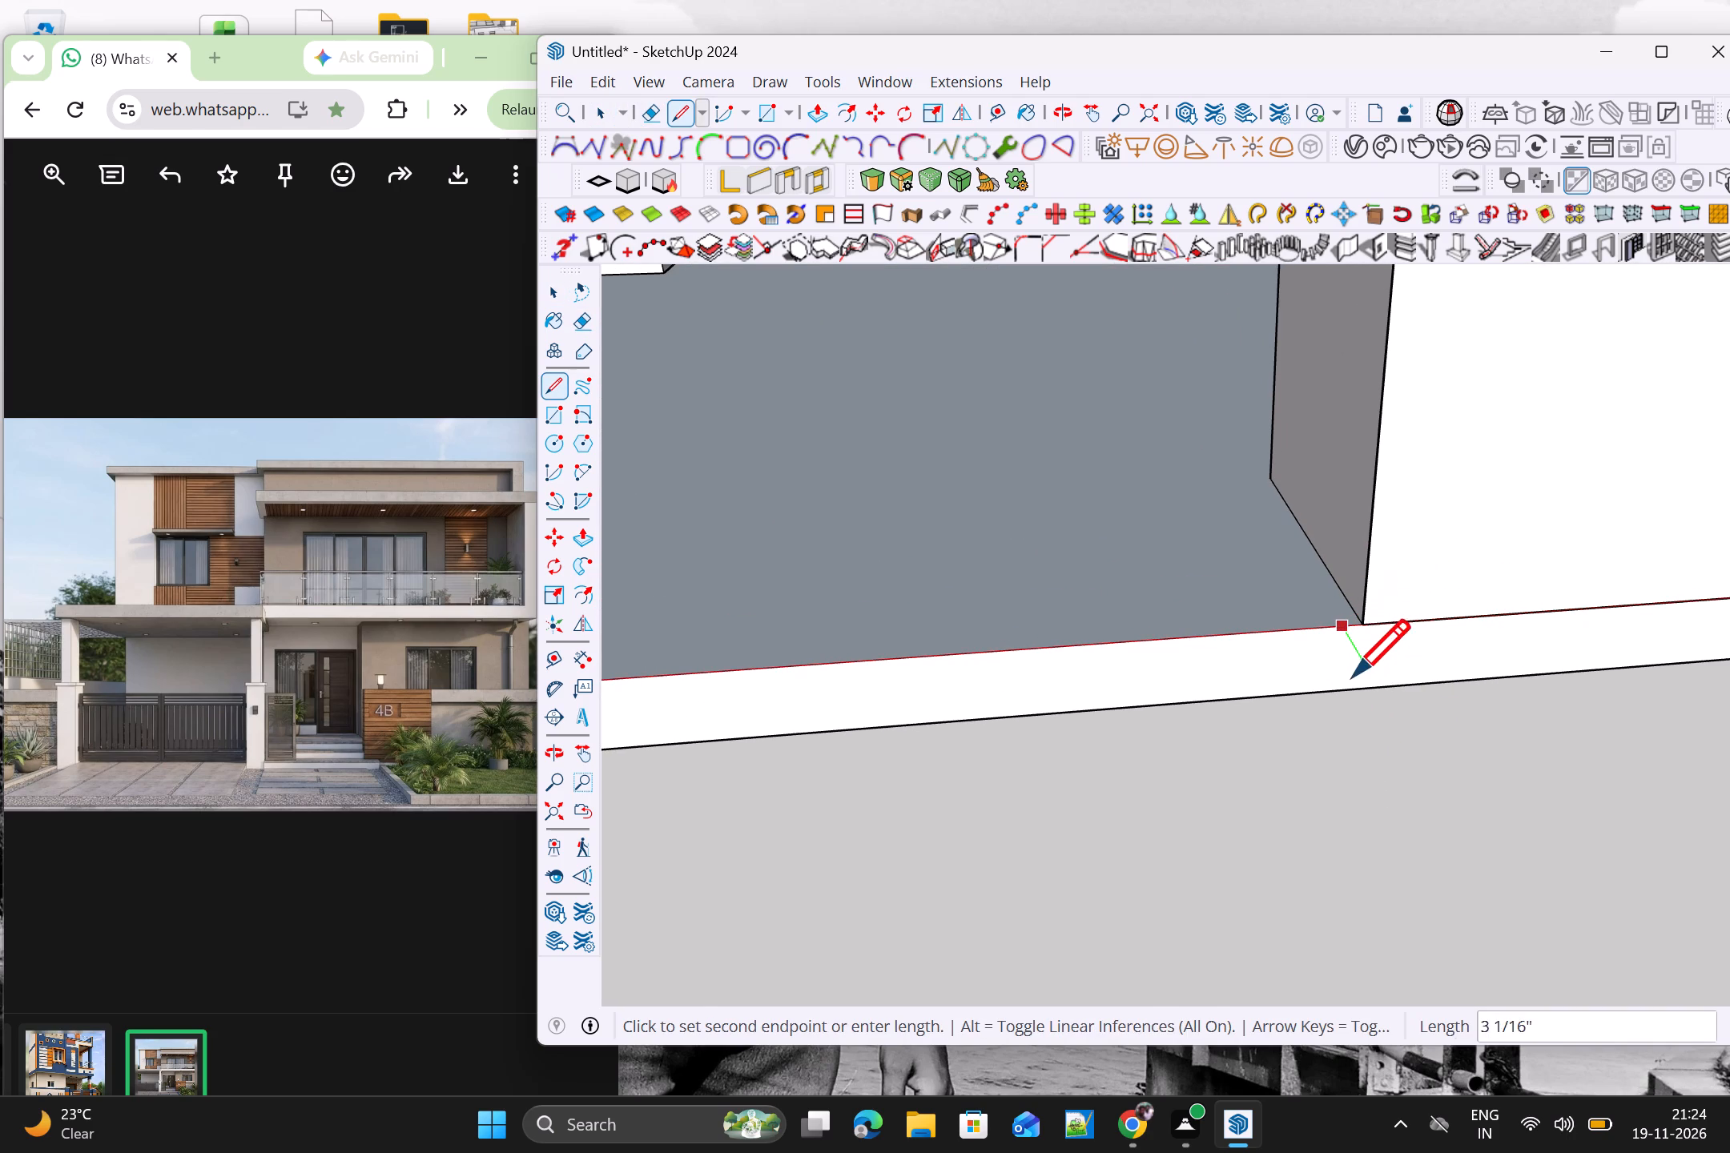
left_click(1339, 701)
scroll(1334, 697, "down", 8)
key("space")
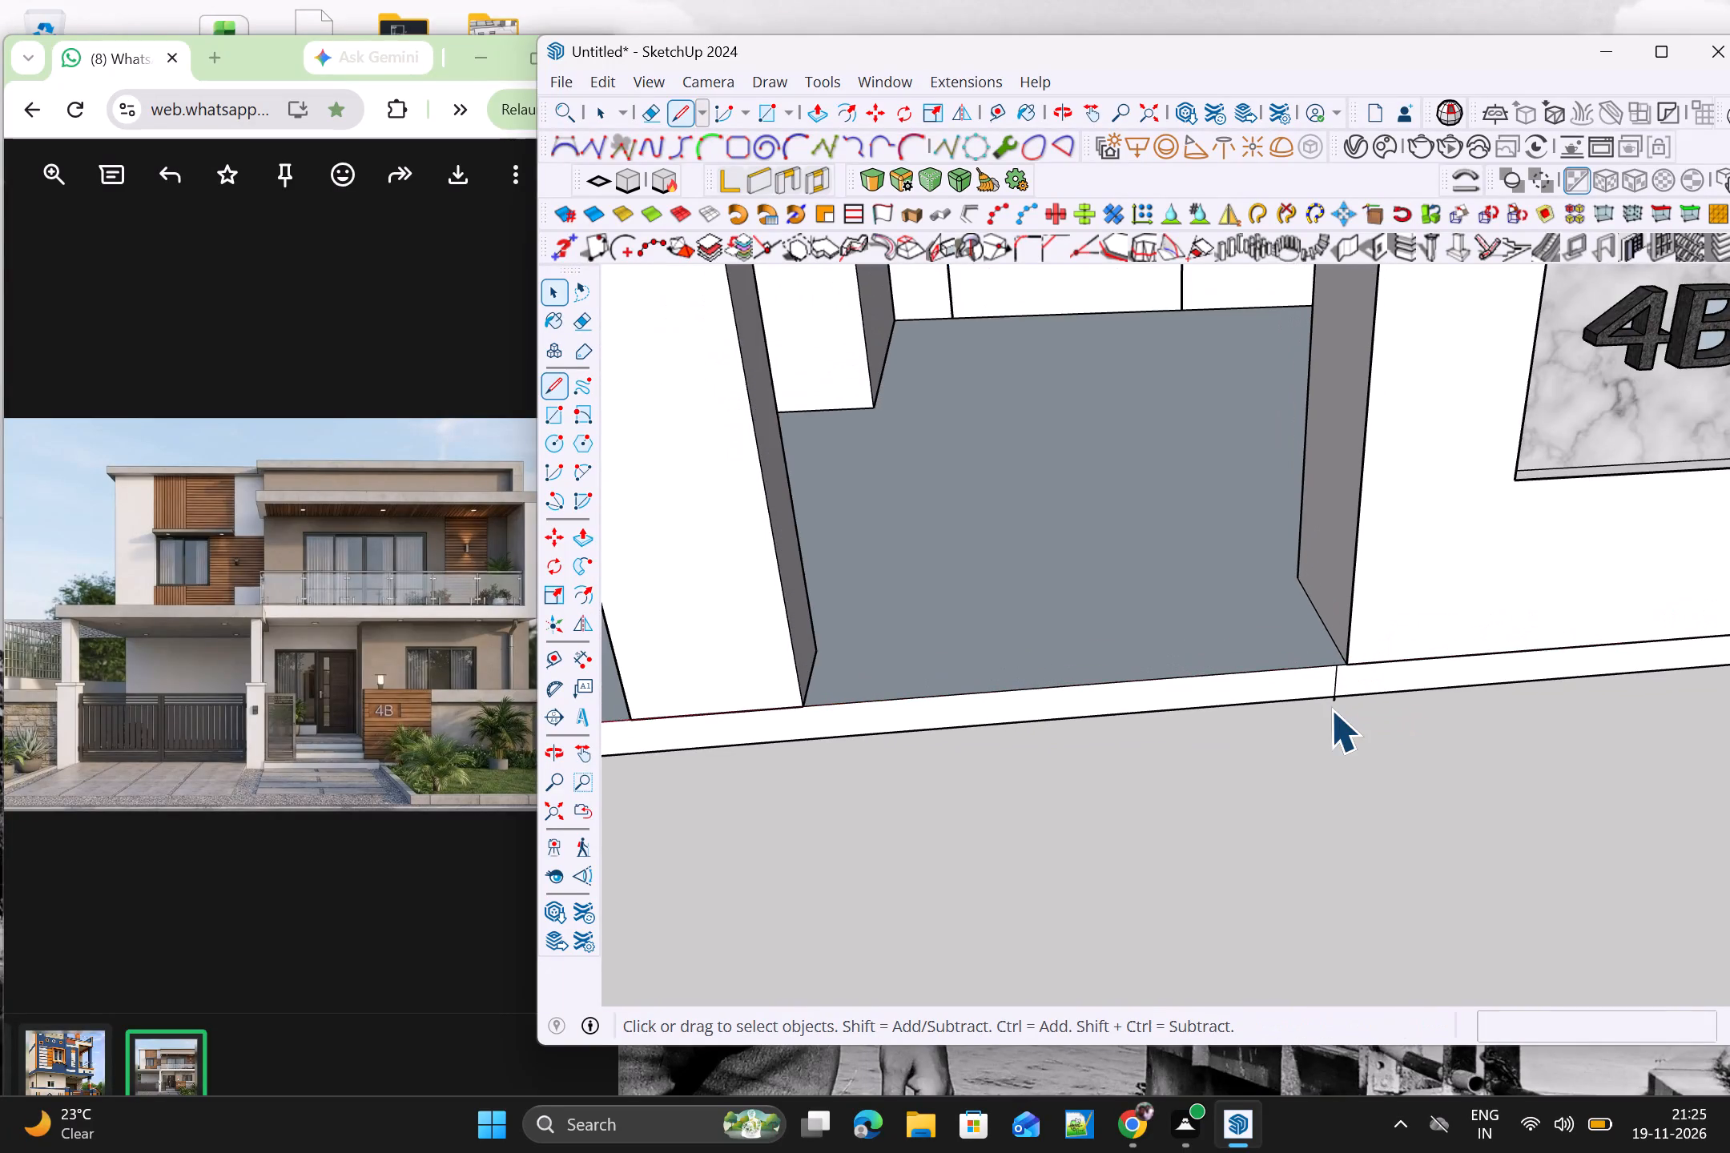
Move the floor slab's upper front edge on the entrance side outward about 8' 5", perpendicular to the facade.
scroll(1330, 711, "down", 5)
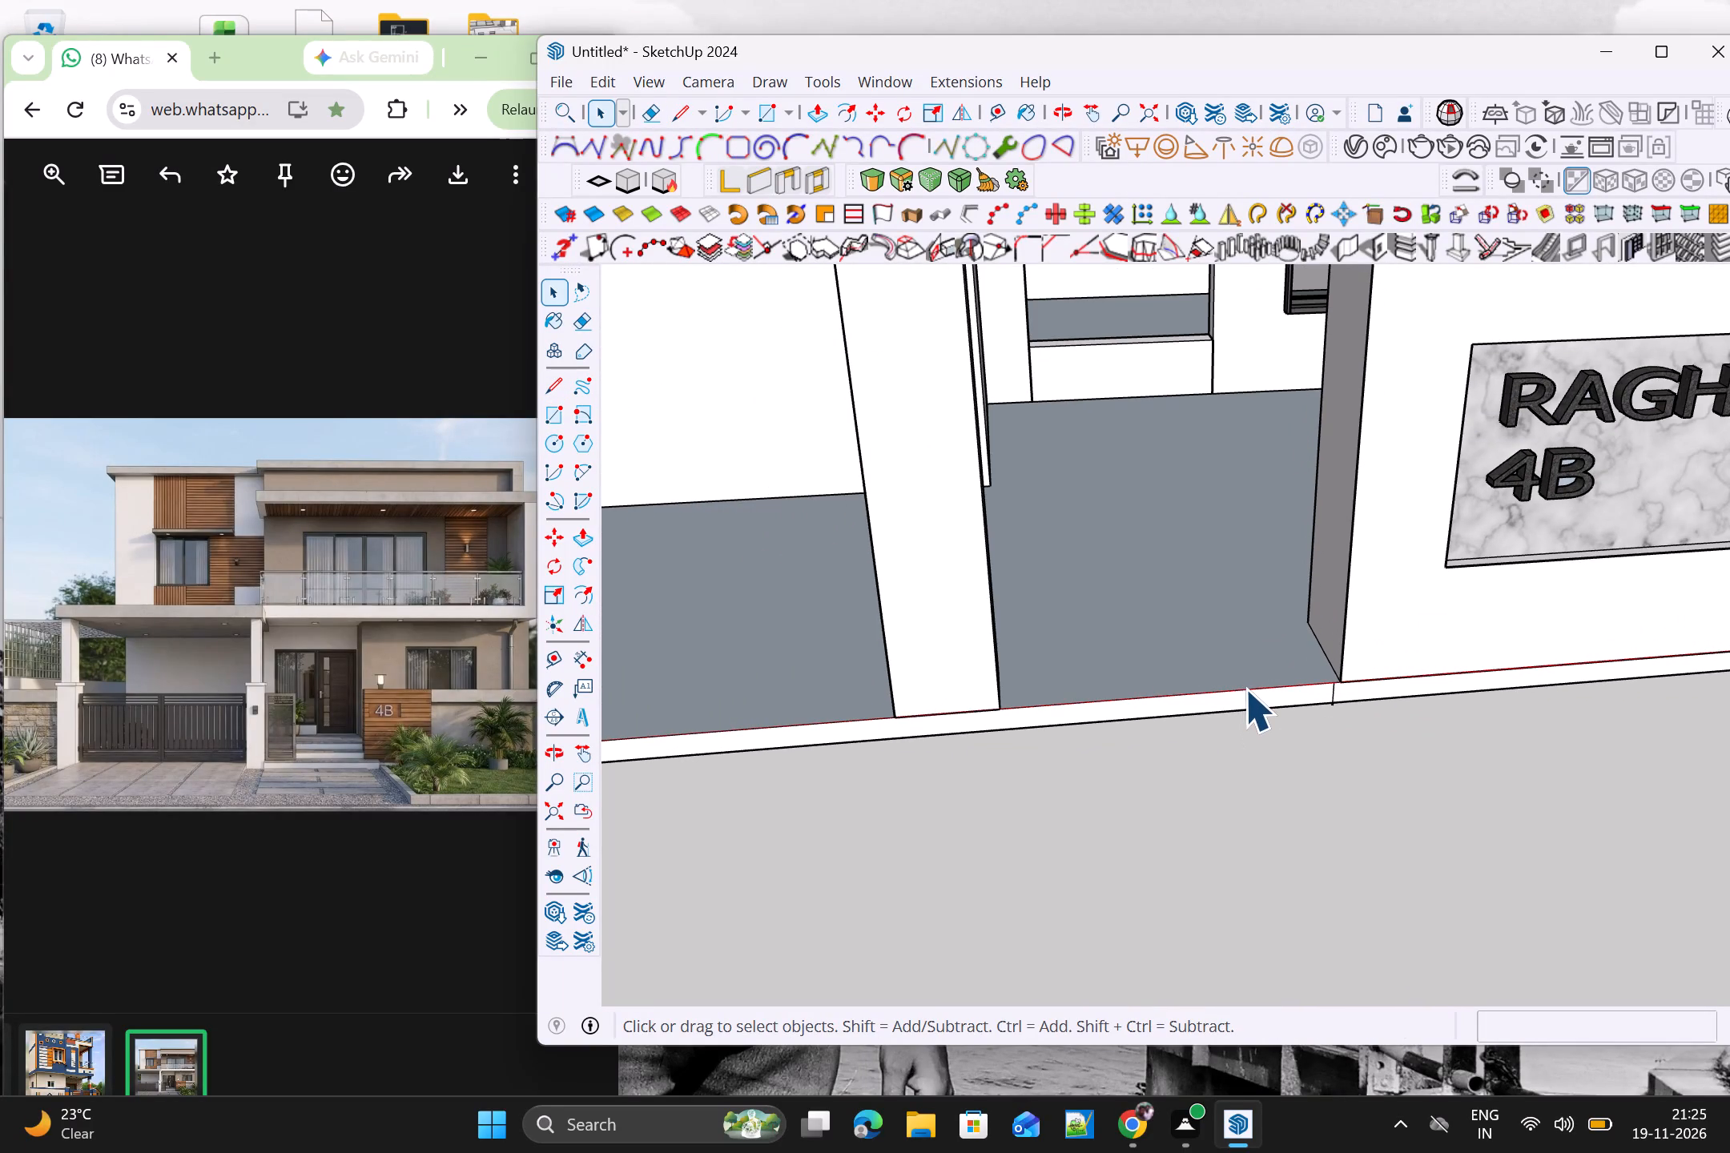
left_click(1245, 689)
scroll(1246, 693, "up", 8)
scroll(1247, 693, "down", 8)
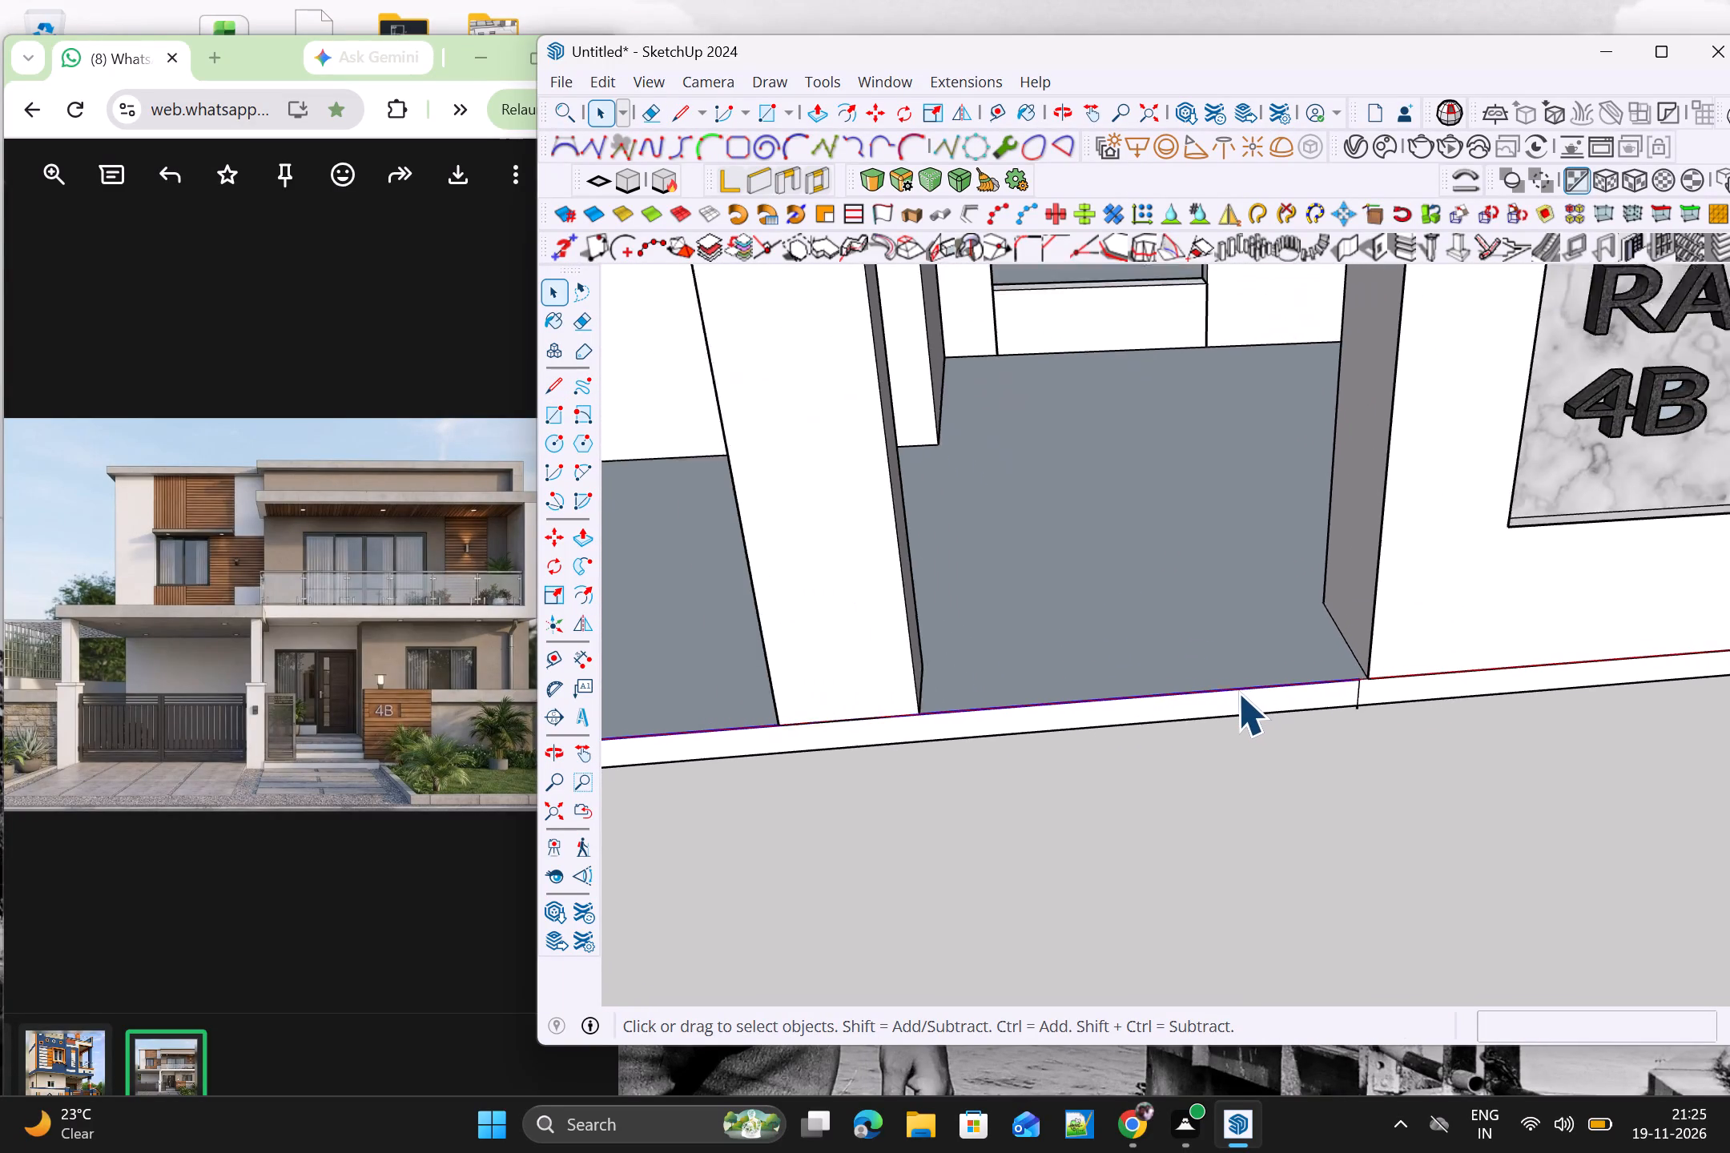
scroll(1237, 693, "down", 6)
middle_click_drag(1067, 749, 1426, 776)
scroll(1236, 777, "down", 9)
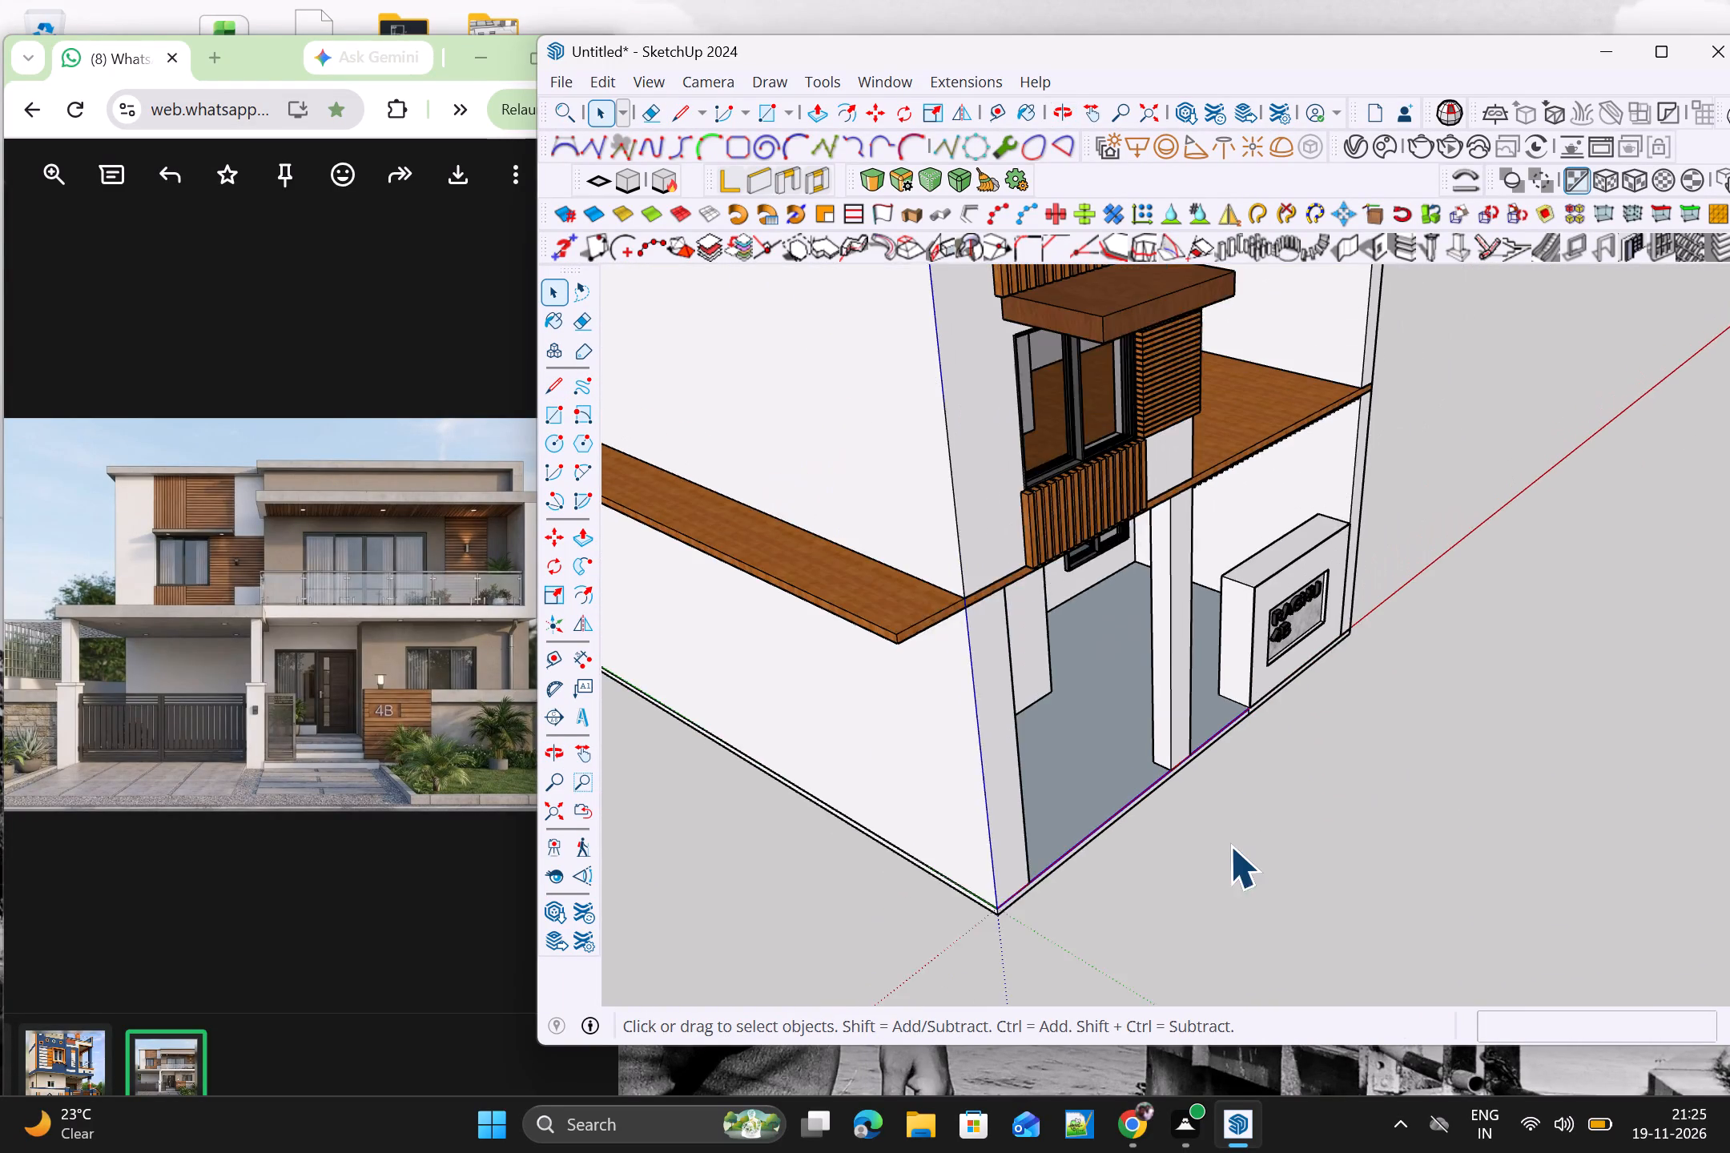
middle_click_drag(1230, 867, 1165, 772, "shift")
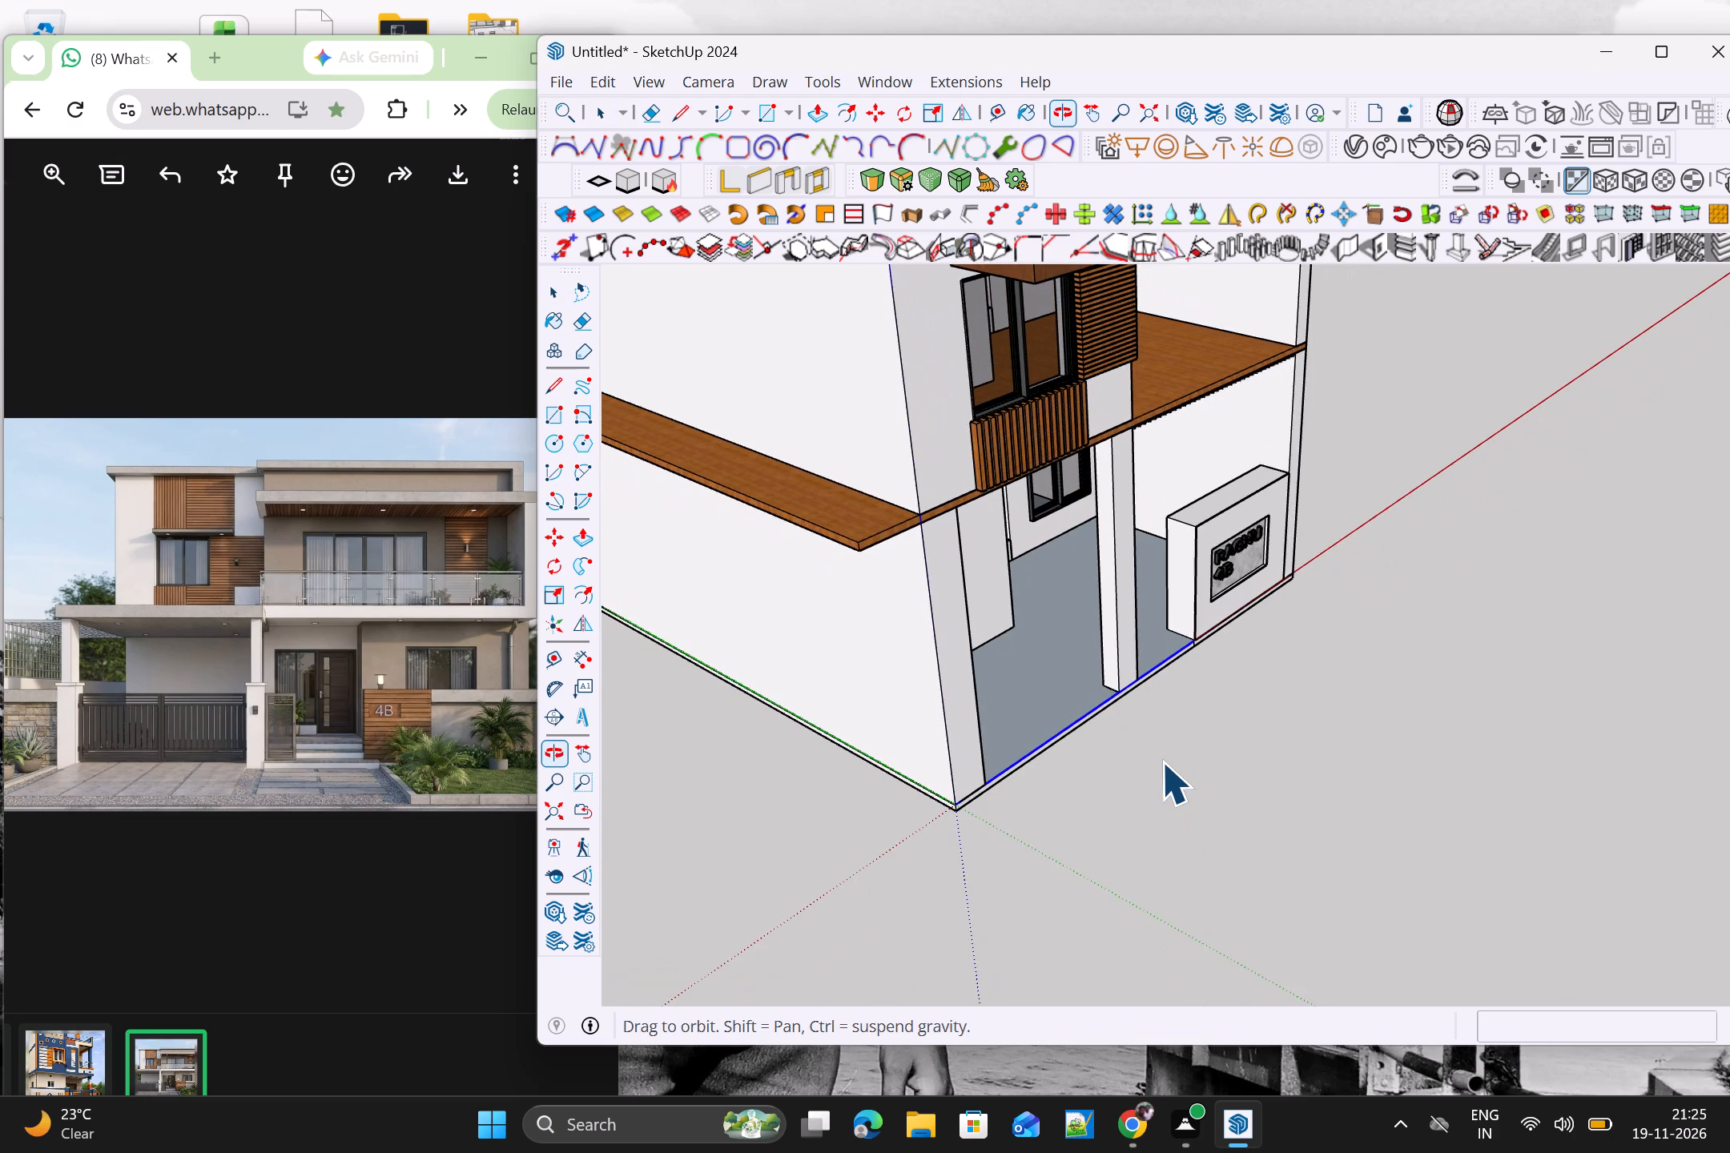
key("m")
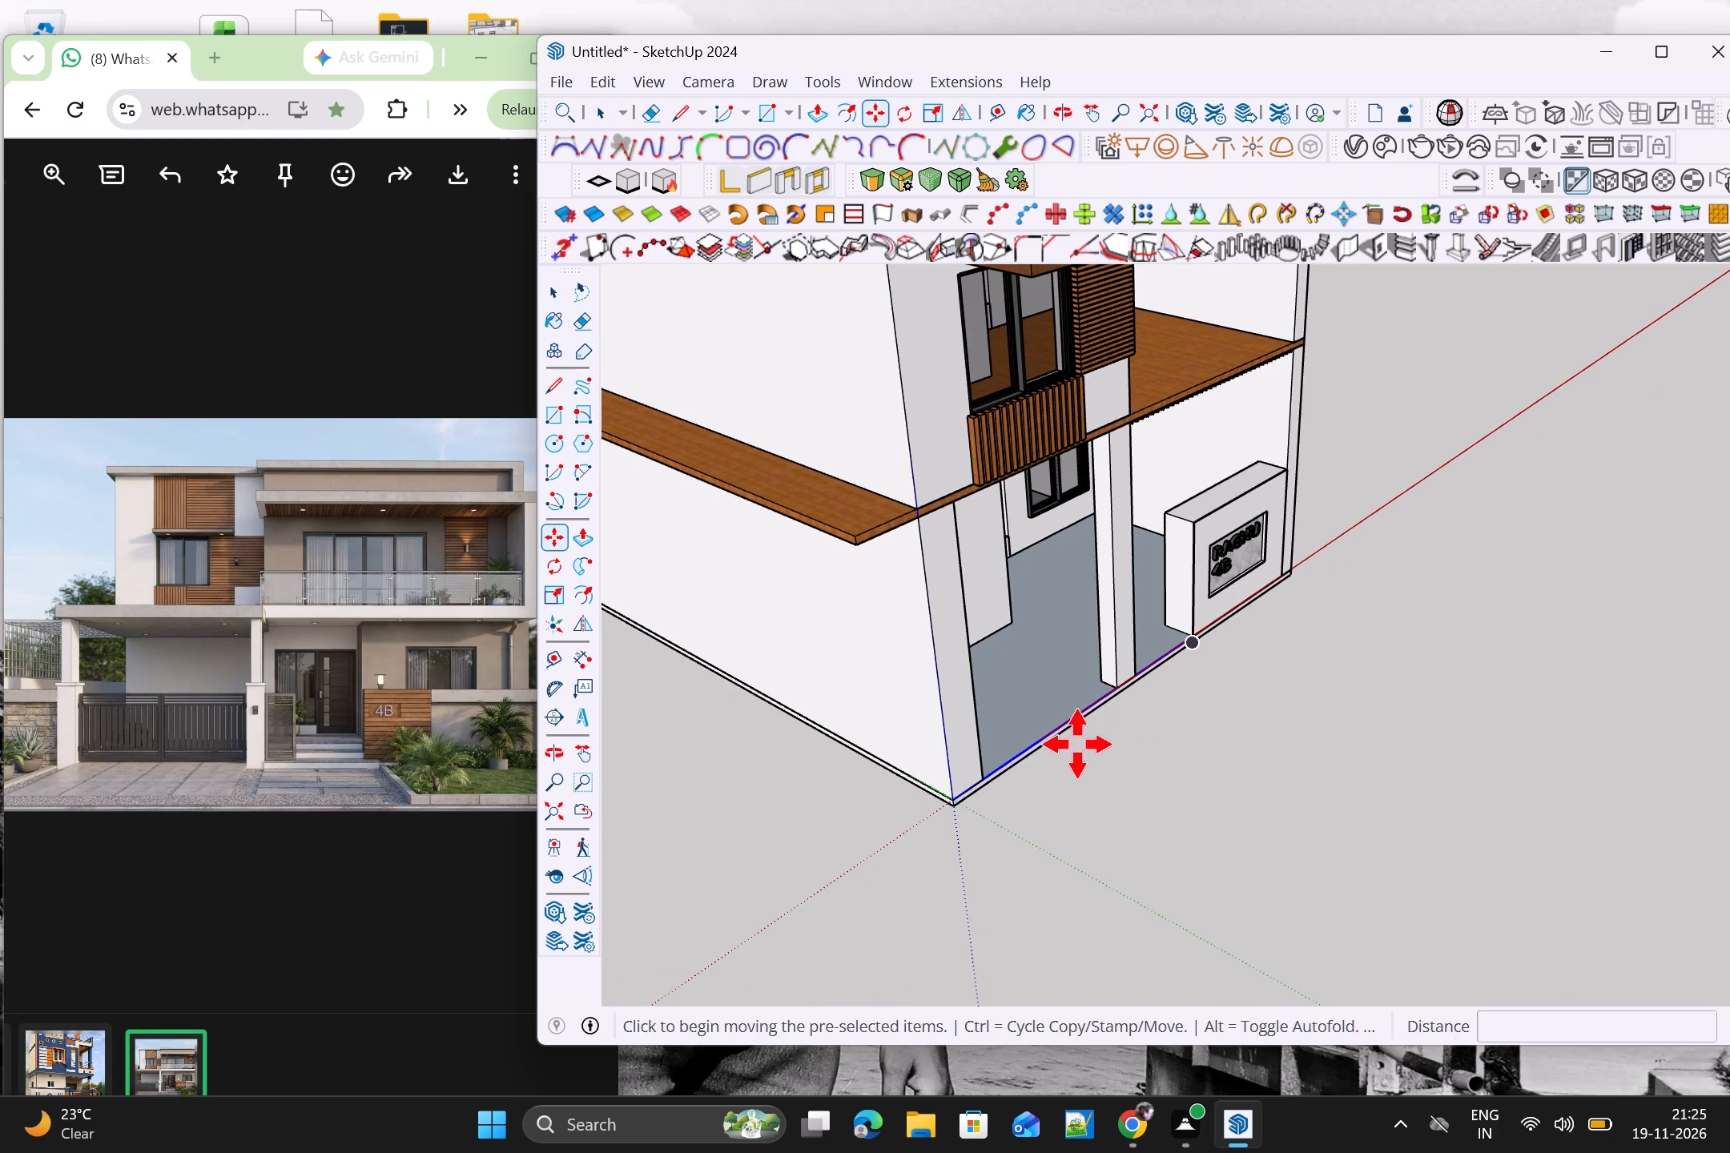
scroll(1069, 733, "up", 8)
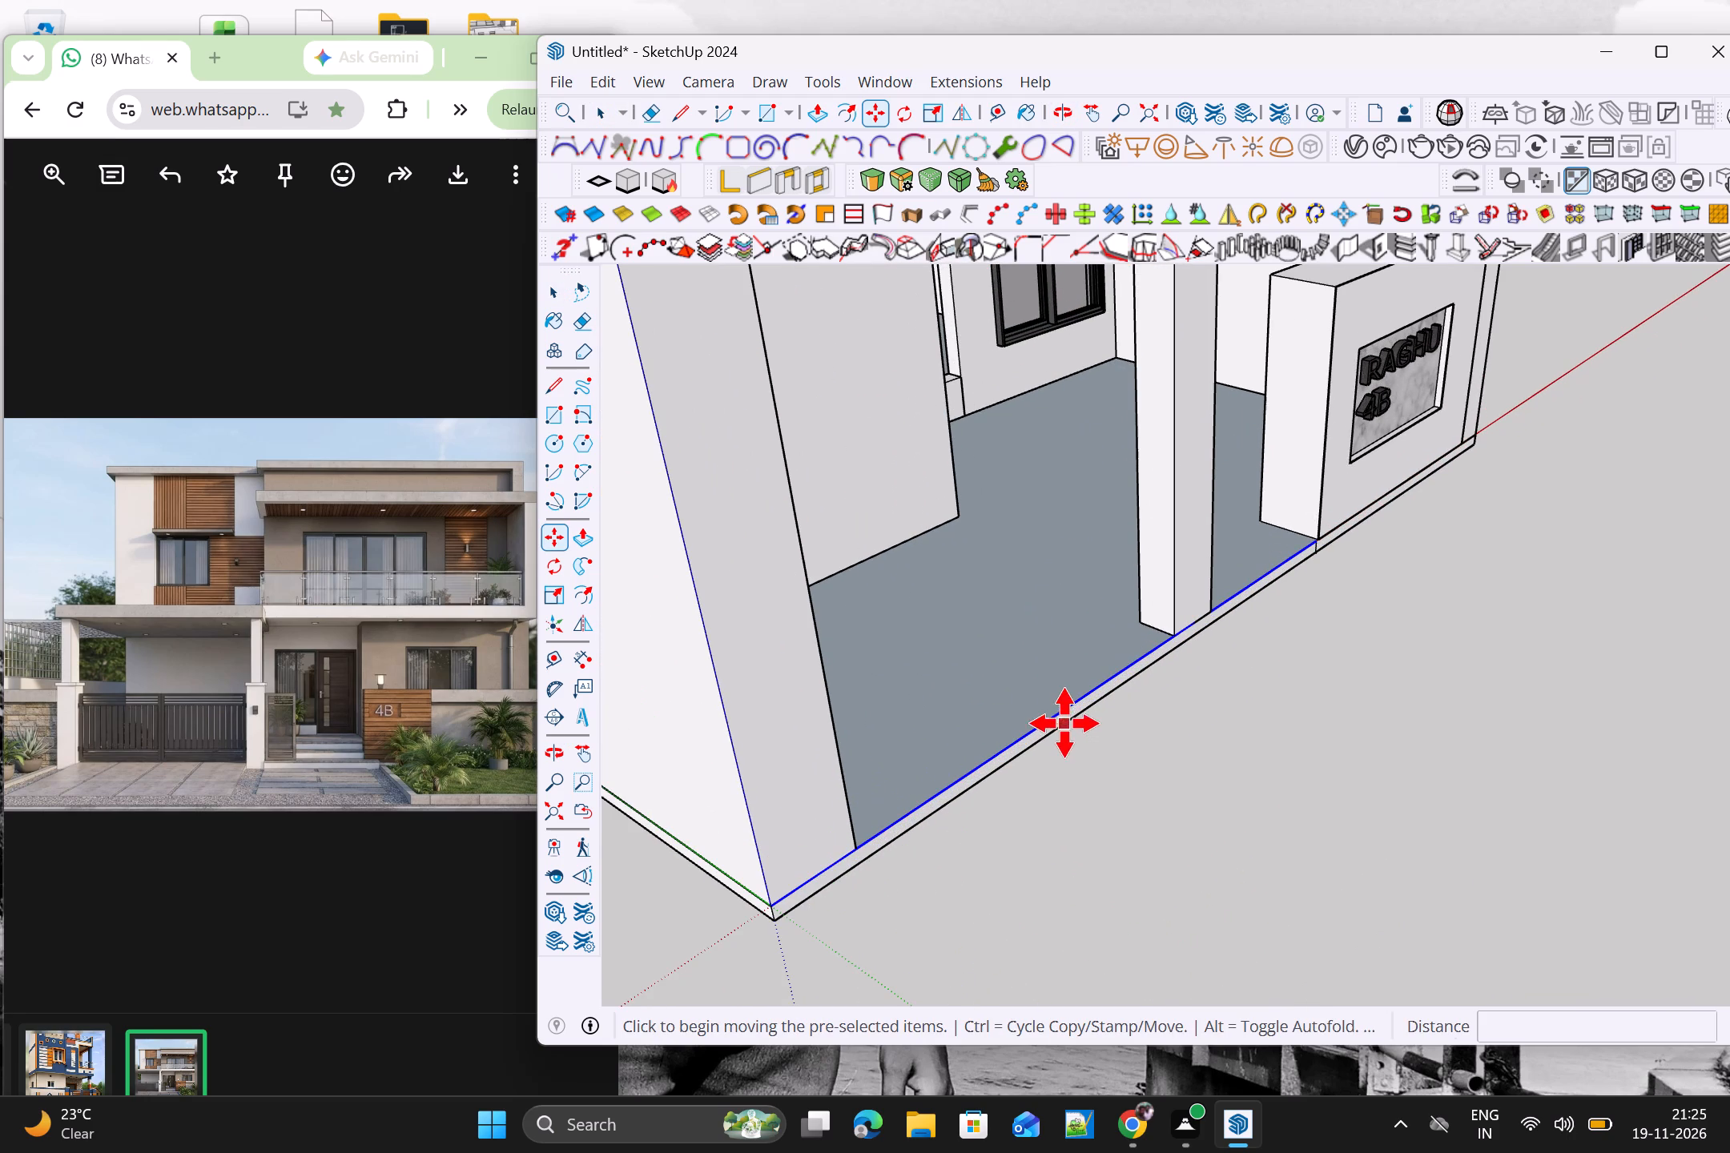
left_click_drag(1058, 717, 1072, 721)
scroll(1259, 752, "down", 3)
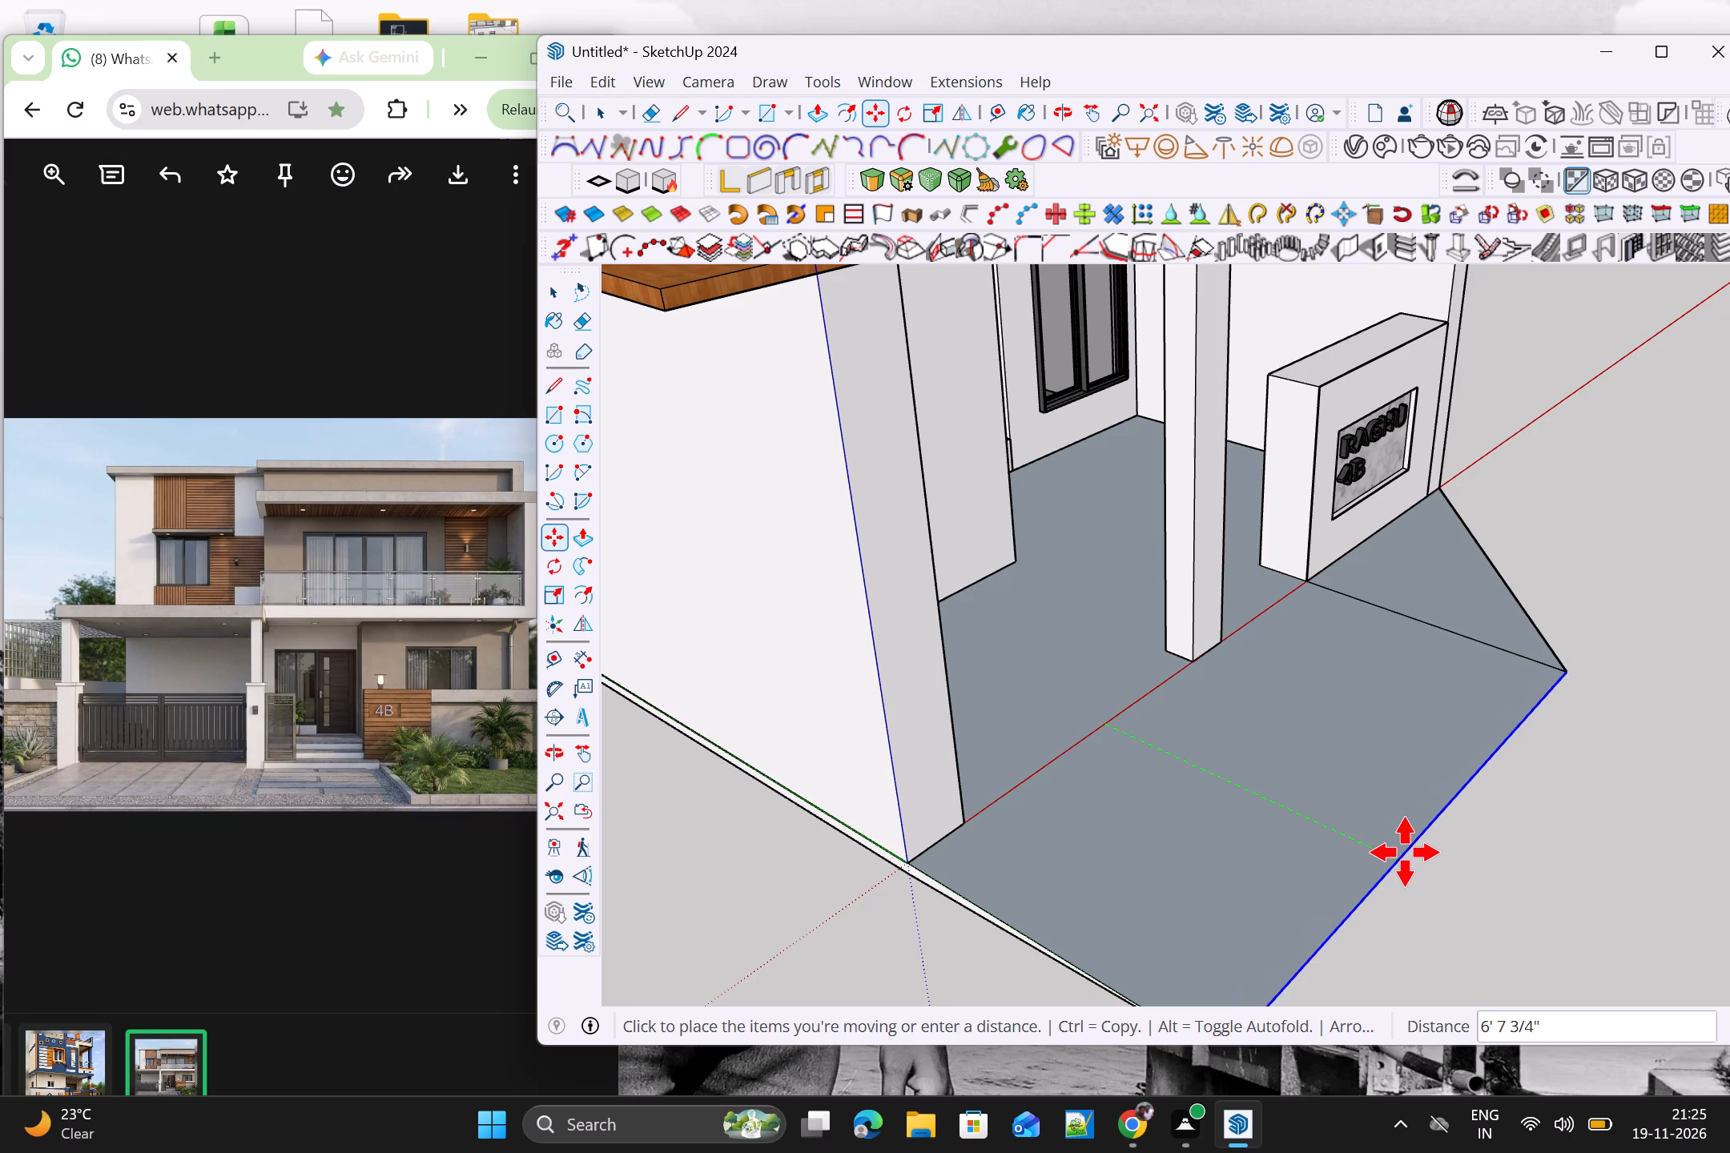
scroll(1415, 858, "down", 1)
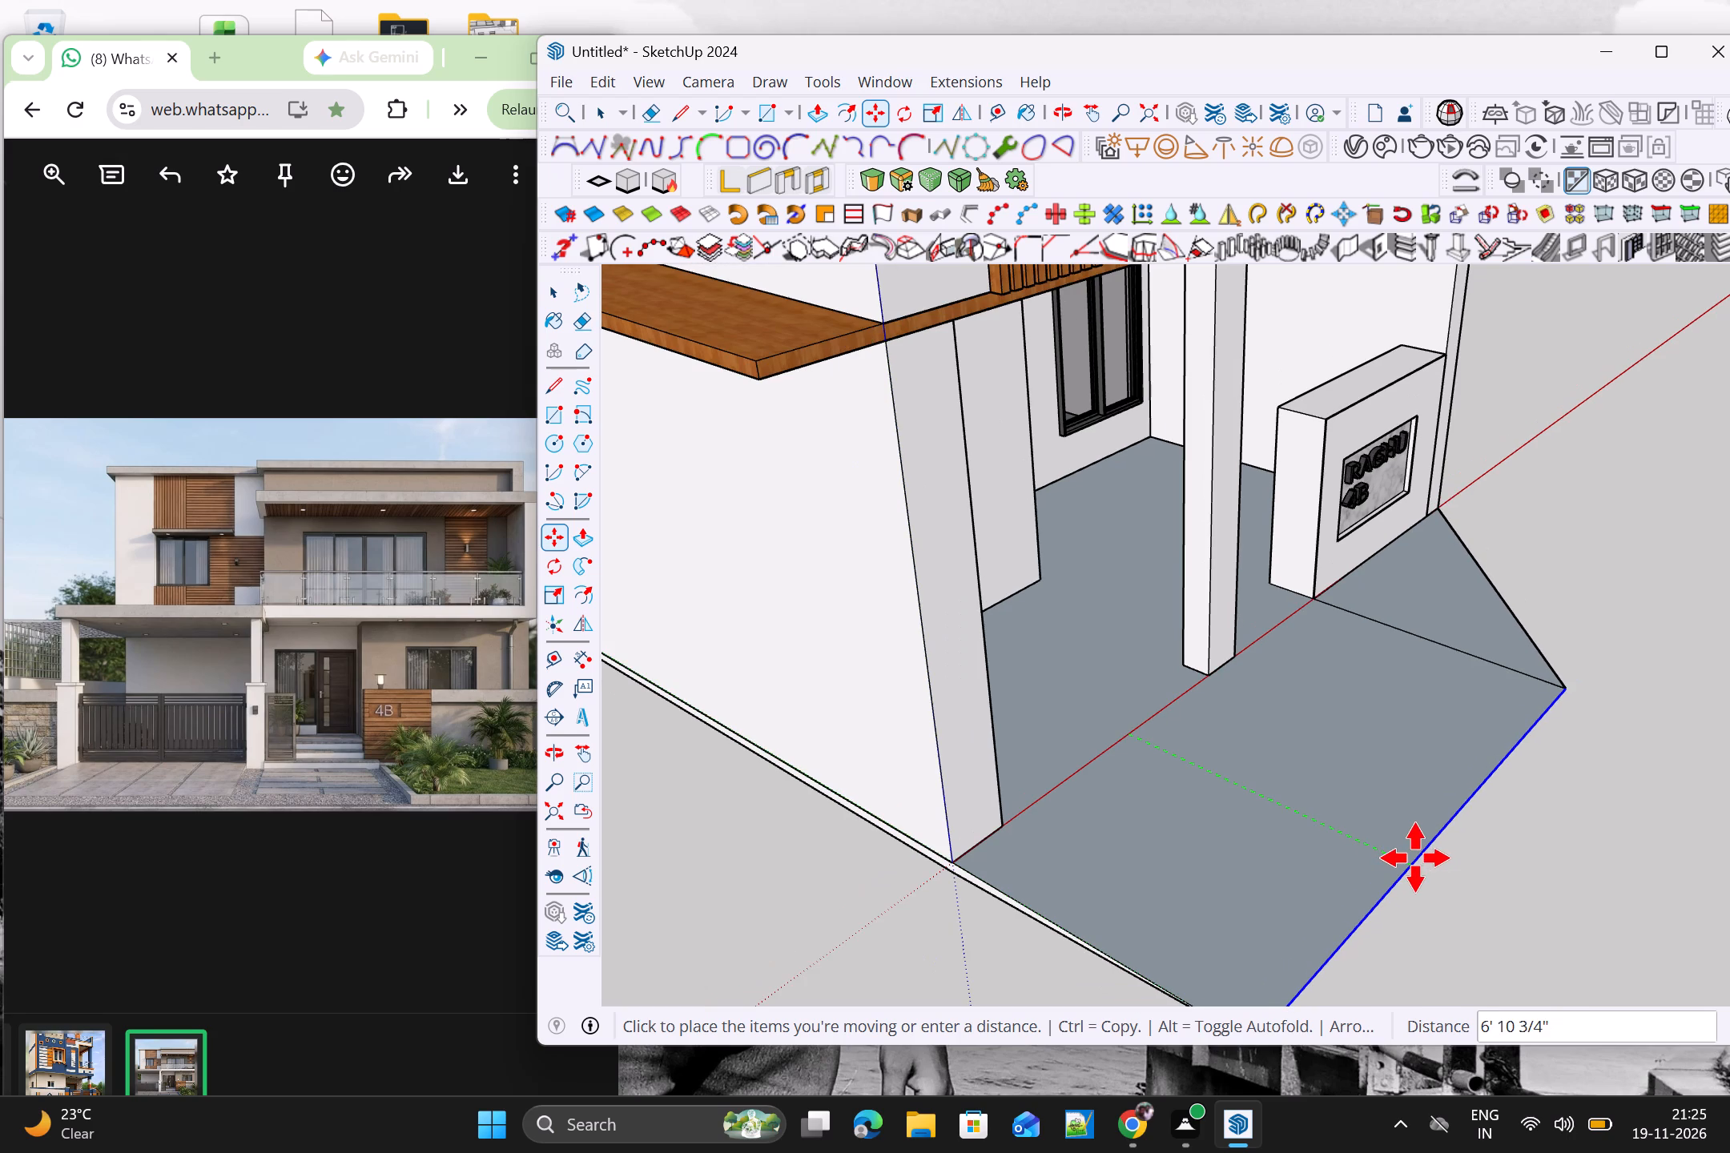
middle_click_drag(1413, 858, 1265, 752, "shift")
left_click(1328, 798)
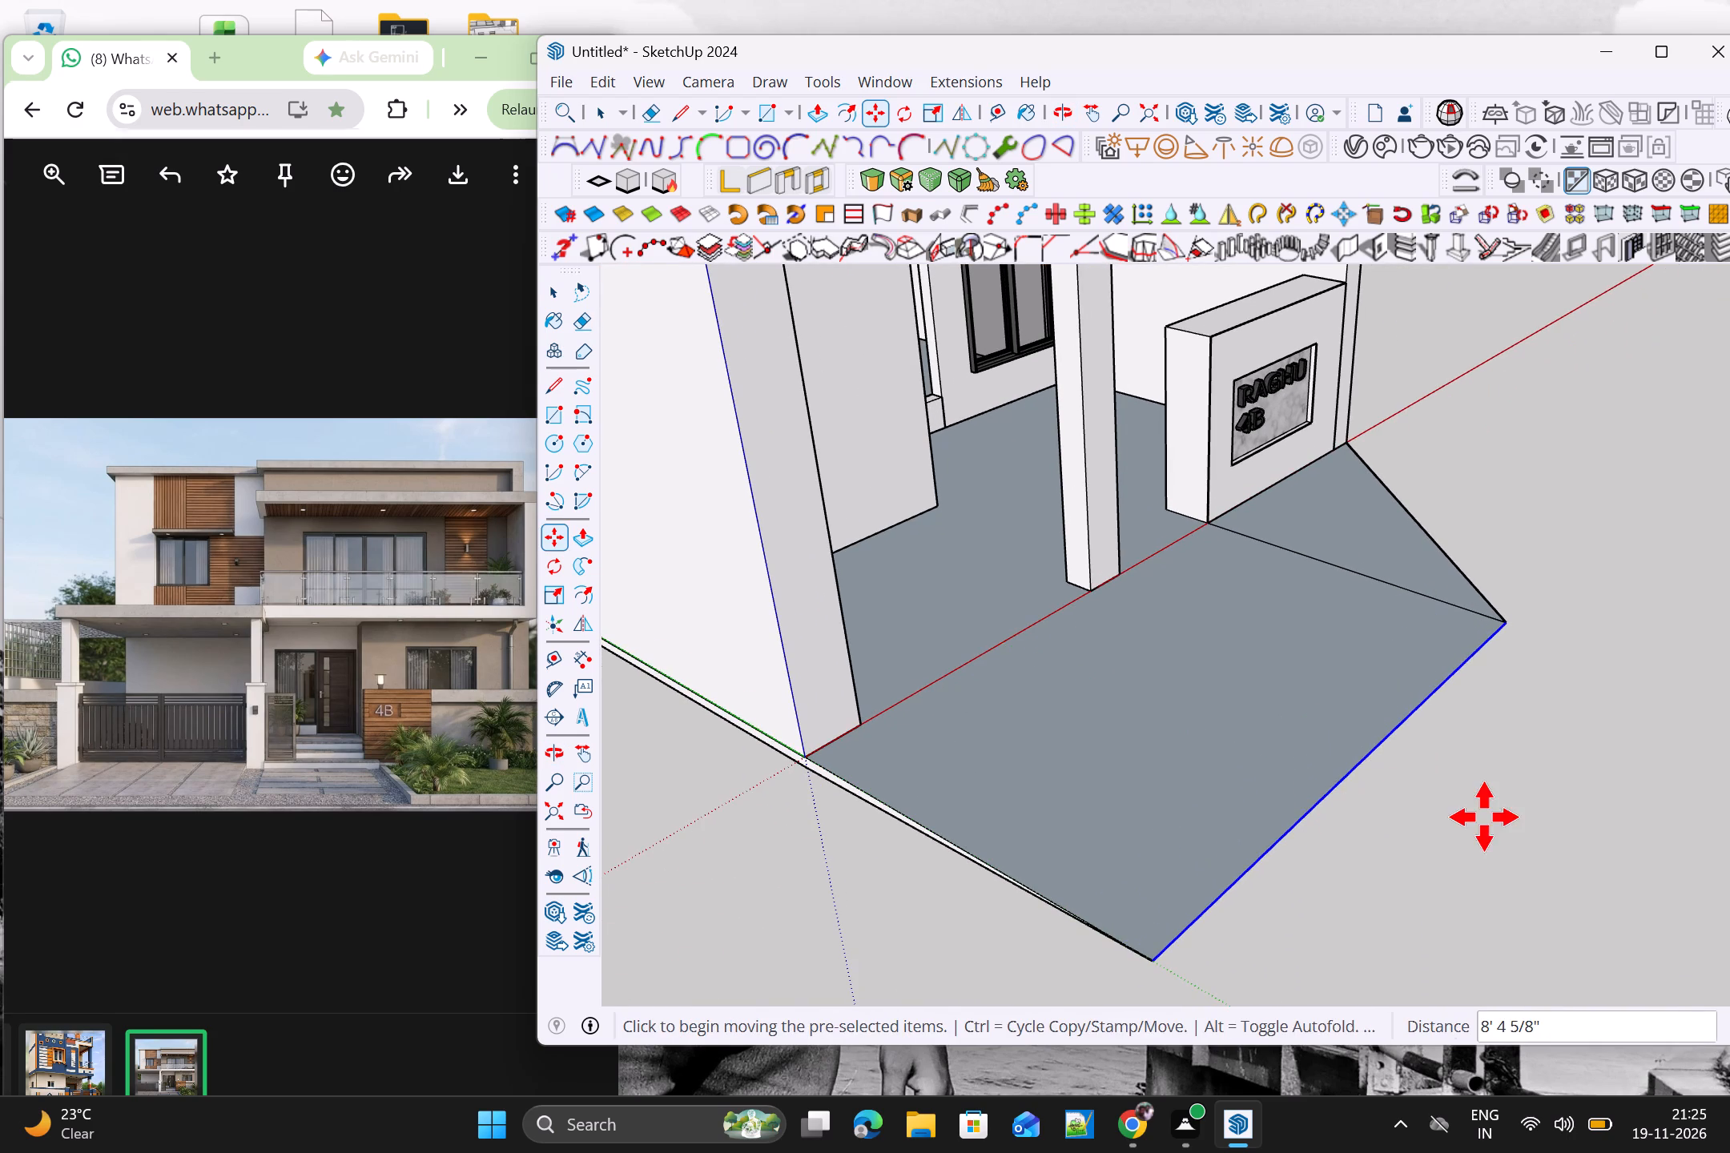
Erase the slanted outer edge of the triangular floor flap in front of the sign wall to remove the flap.
scroll(1484, 817, "down", 2)
middle_click_drag(1416, 837, 992, 782)
scroll(994, 764, "up", 5)
middle_click_drag(1047, 774, 845, 727)
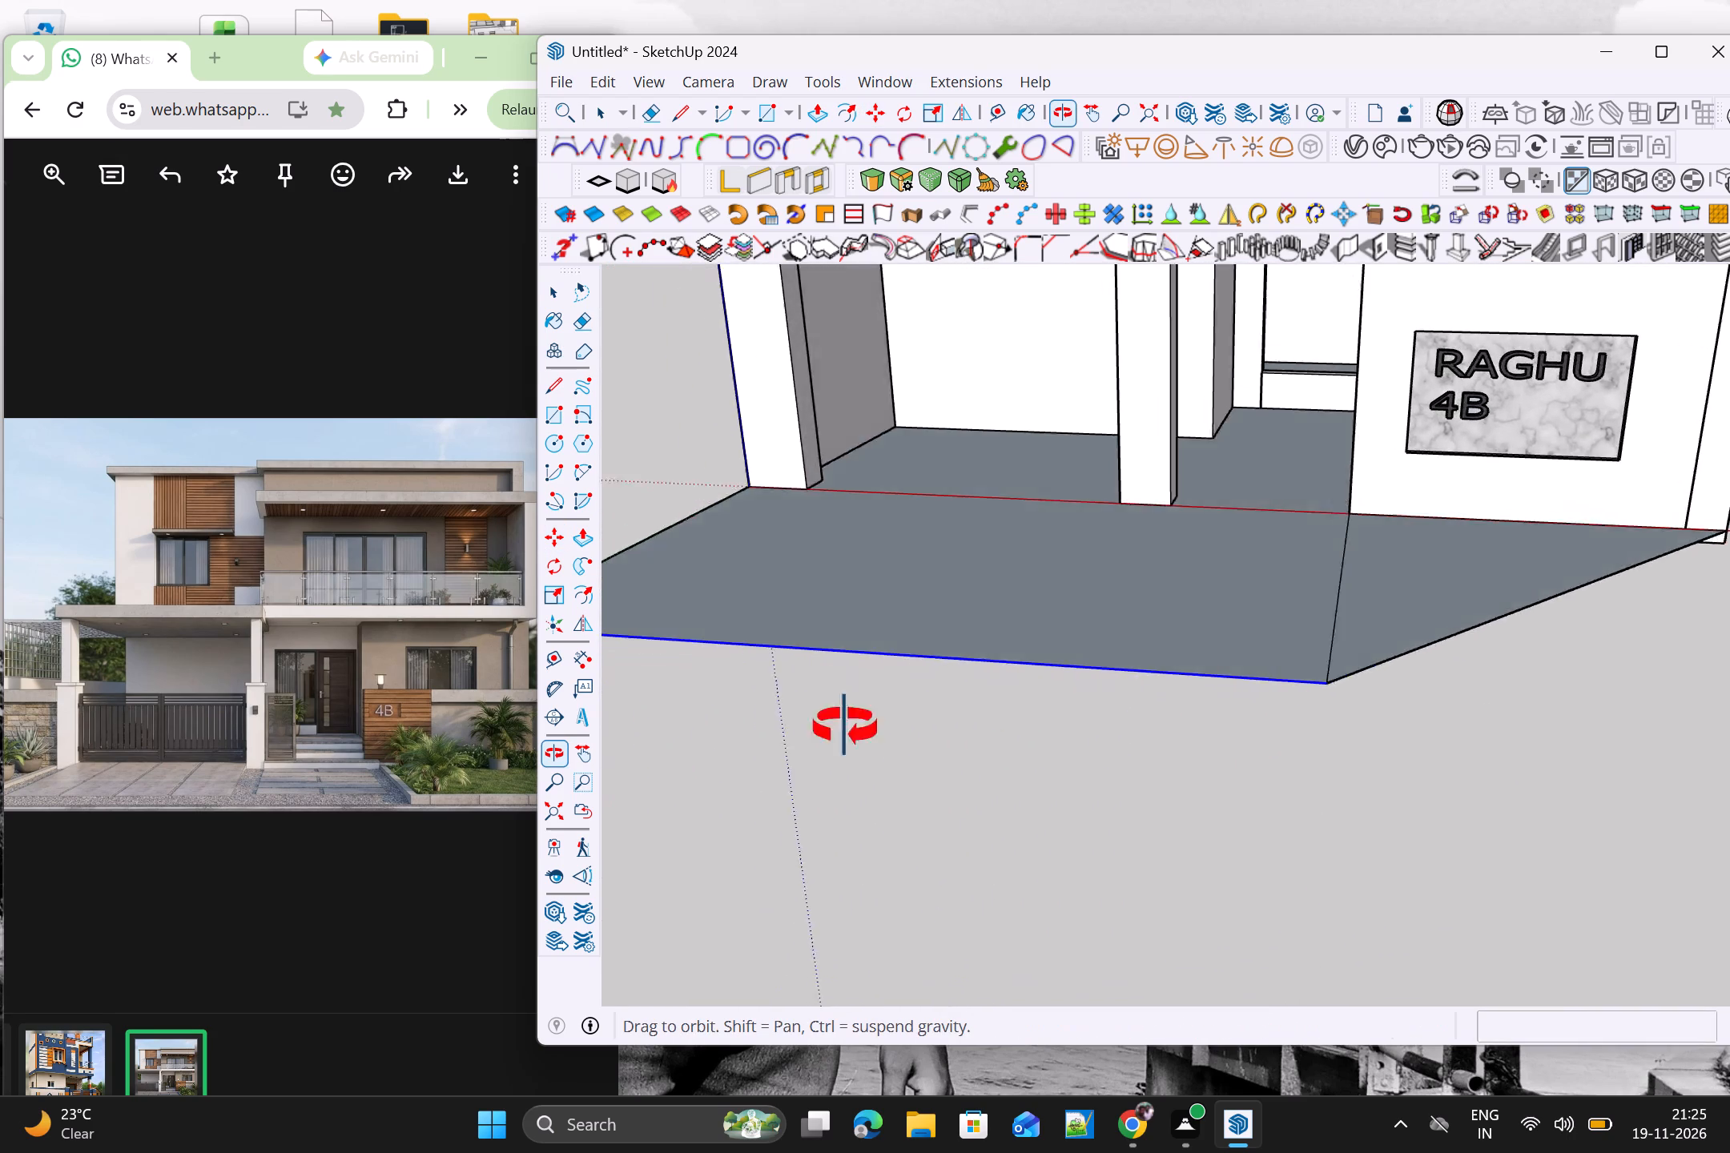
middle_click_drag(845, 727, 951, 811)
key("space")
double_click(1098, 710)
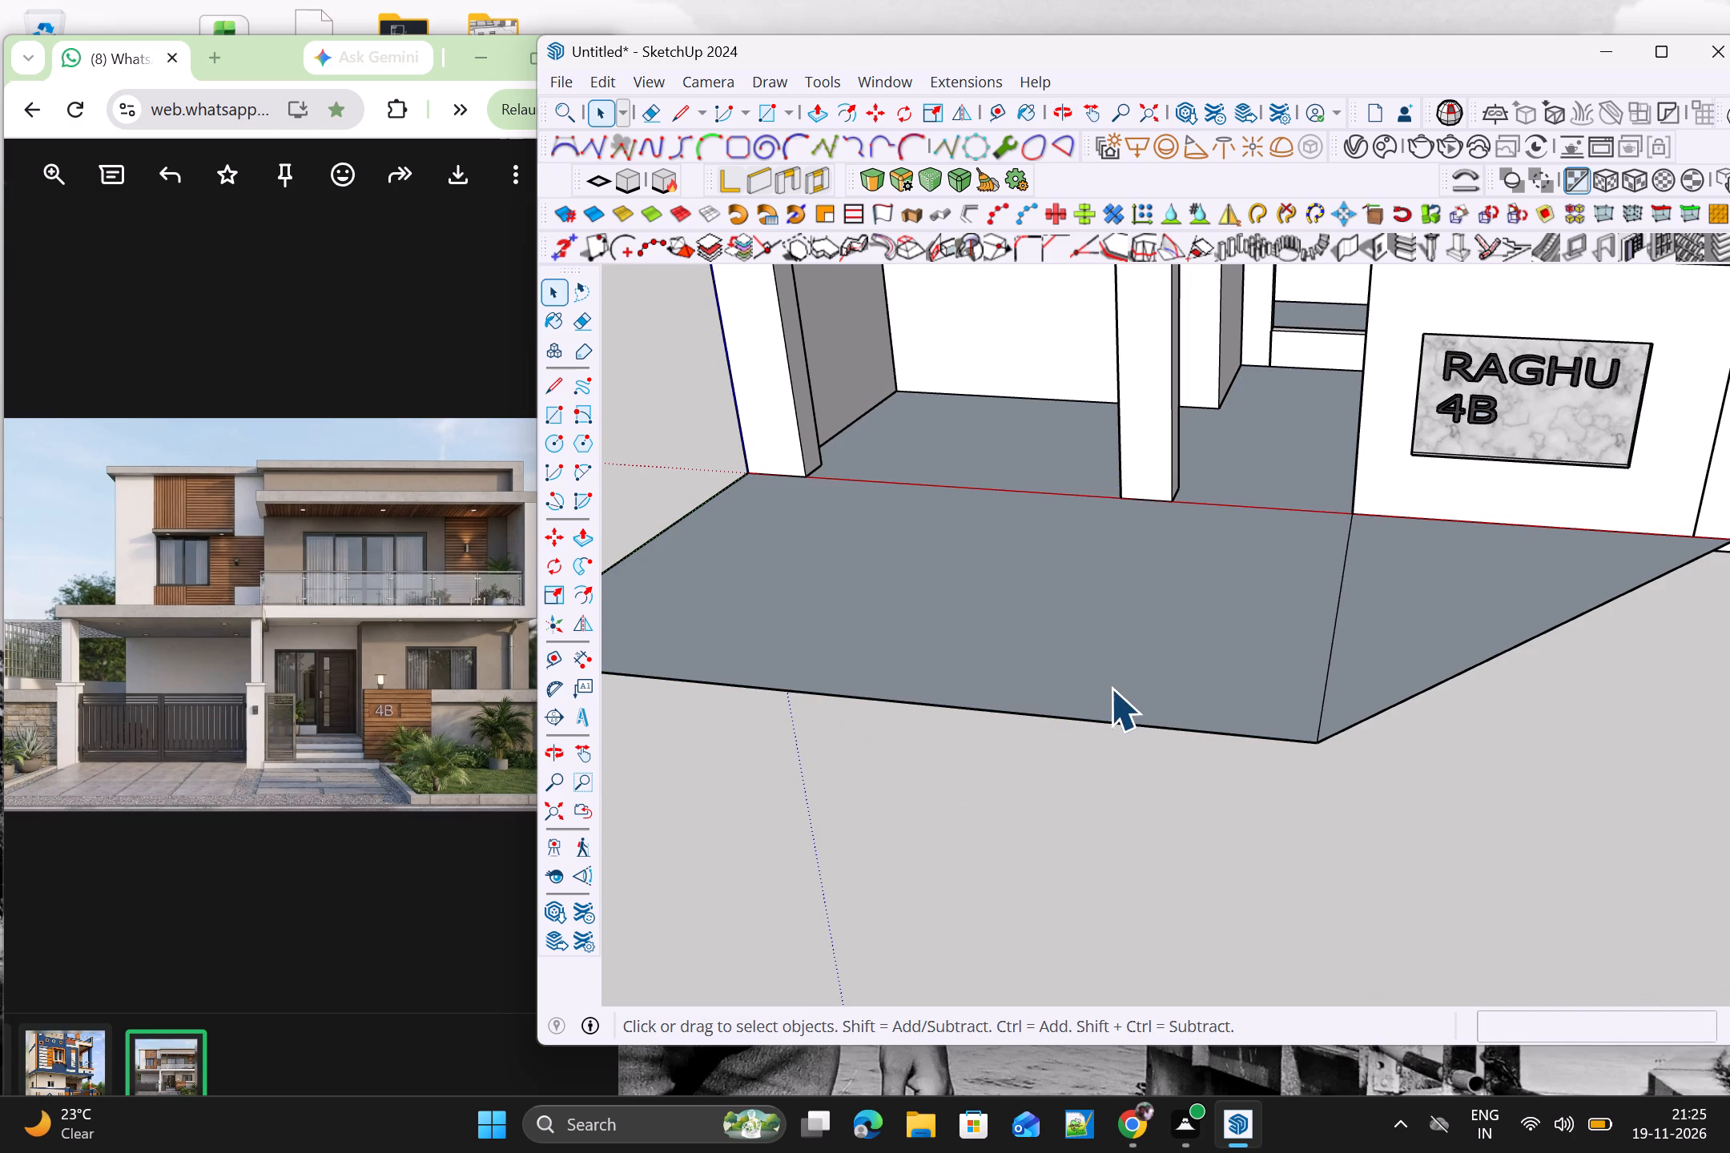
left_click(1121, 683)
triple_click(1152, 656)
left_click(1280, 695)
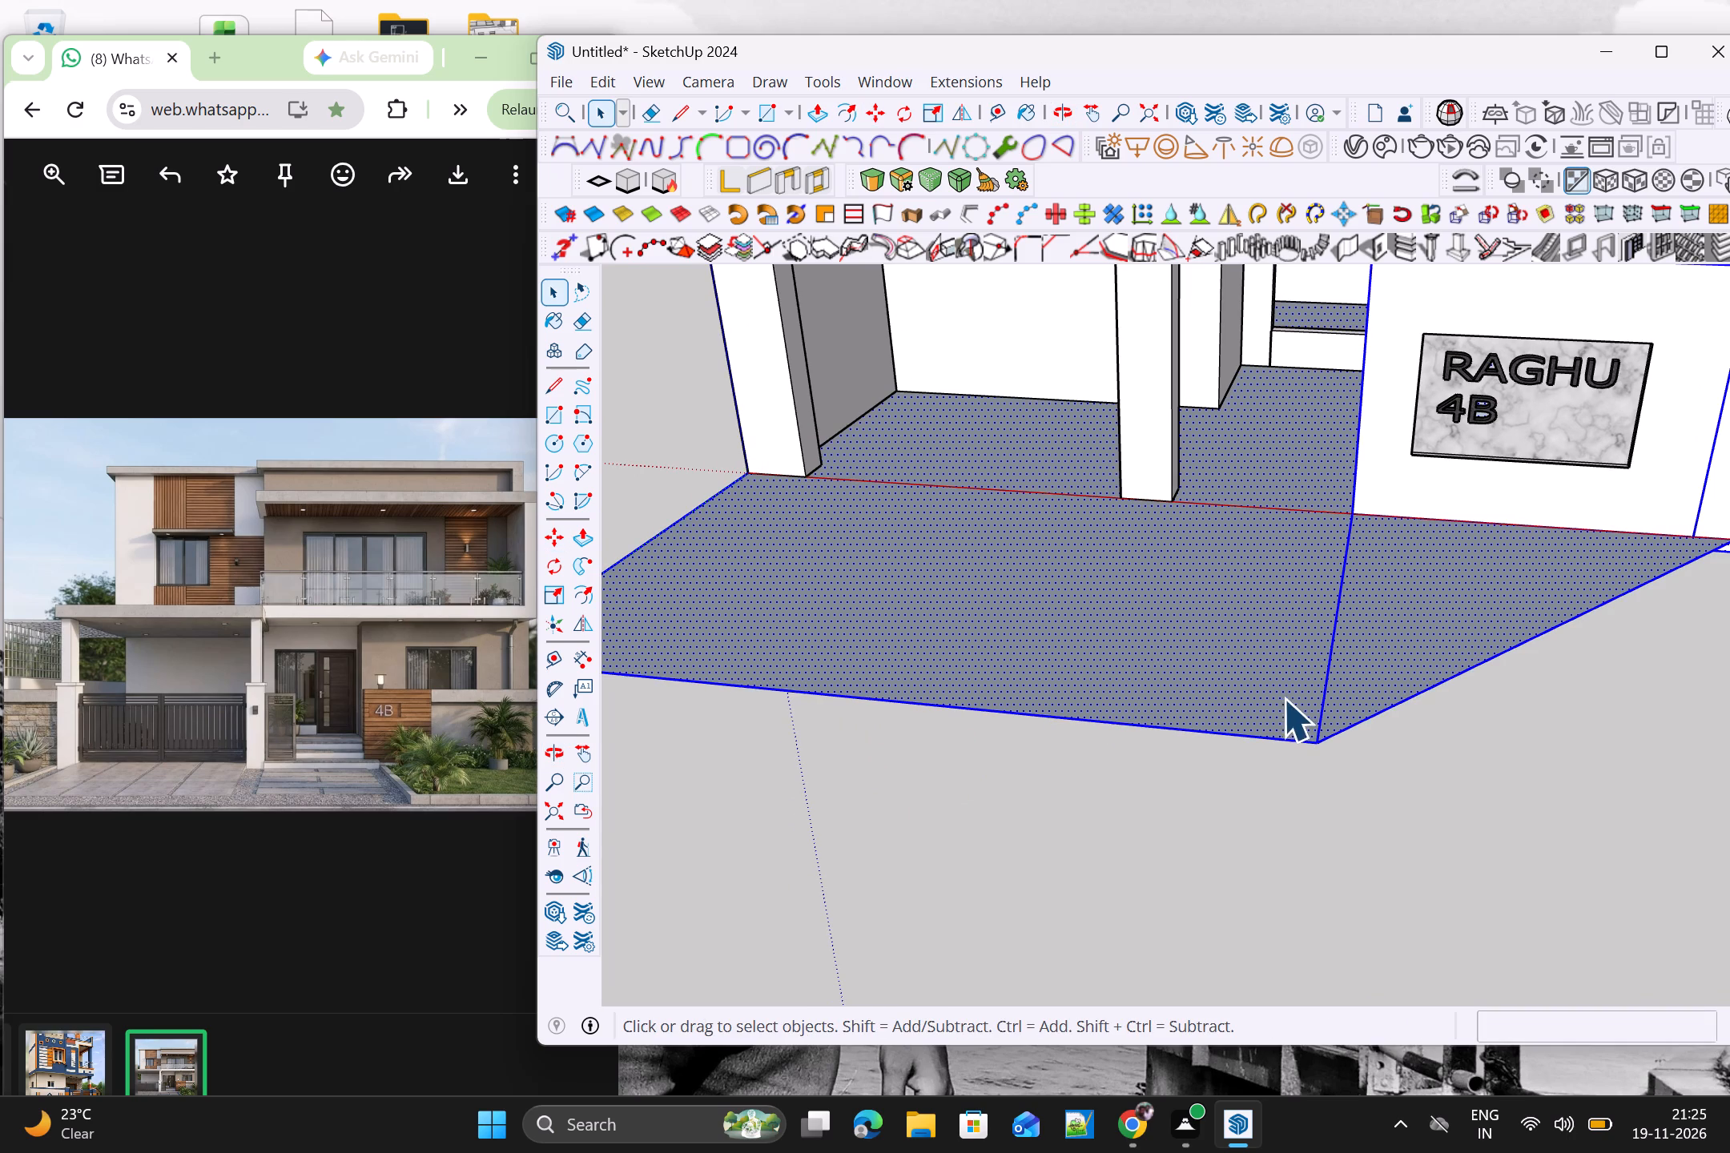
scroll(1386, 706, "up", 2)
left_click_drag(1404, 691, 1325, 741)
scroll(1324, 717, "up", 3)
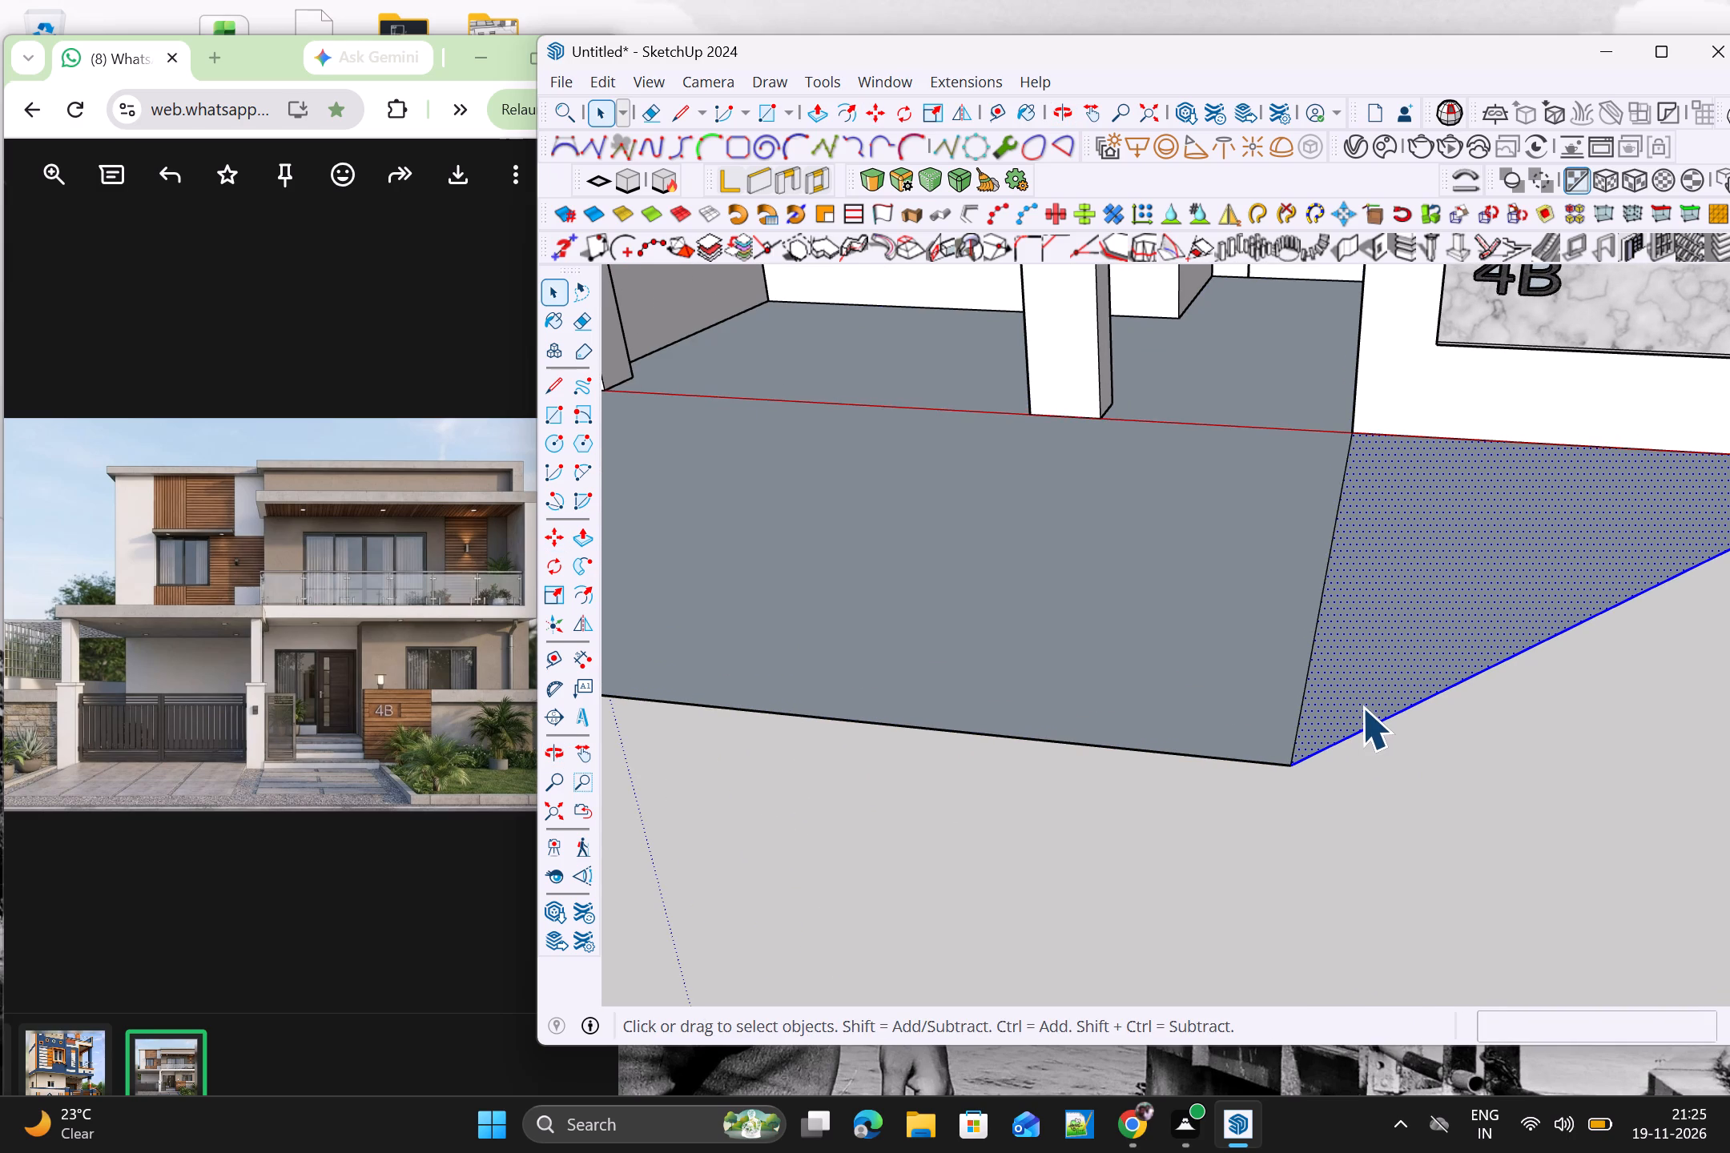
key("e")
left_click_drag(1398, 647, 1399, 718)
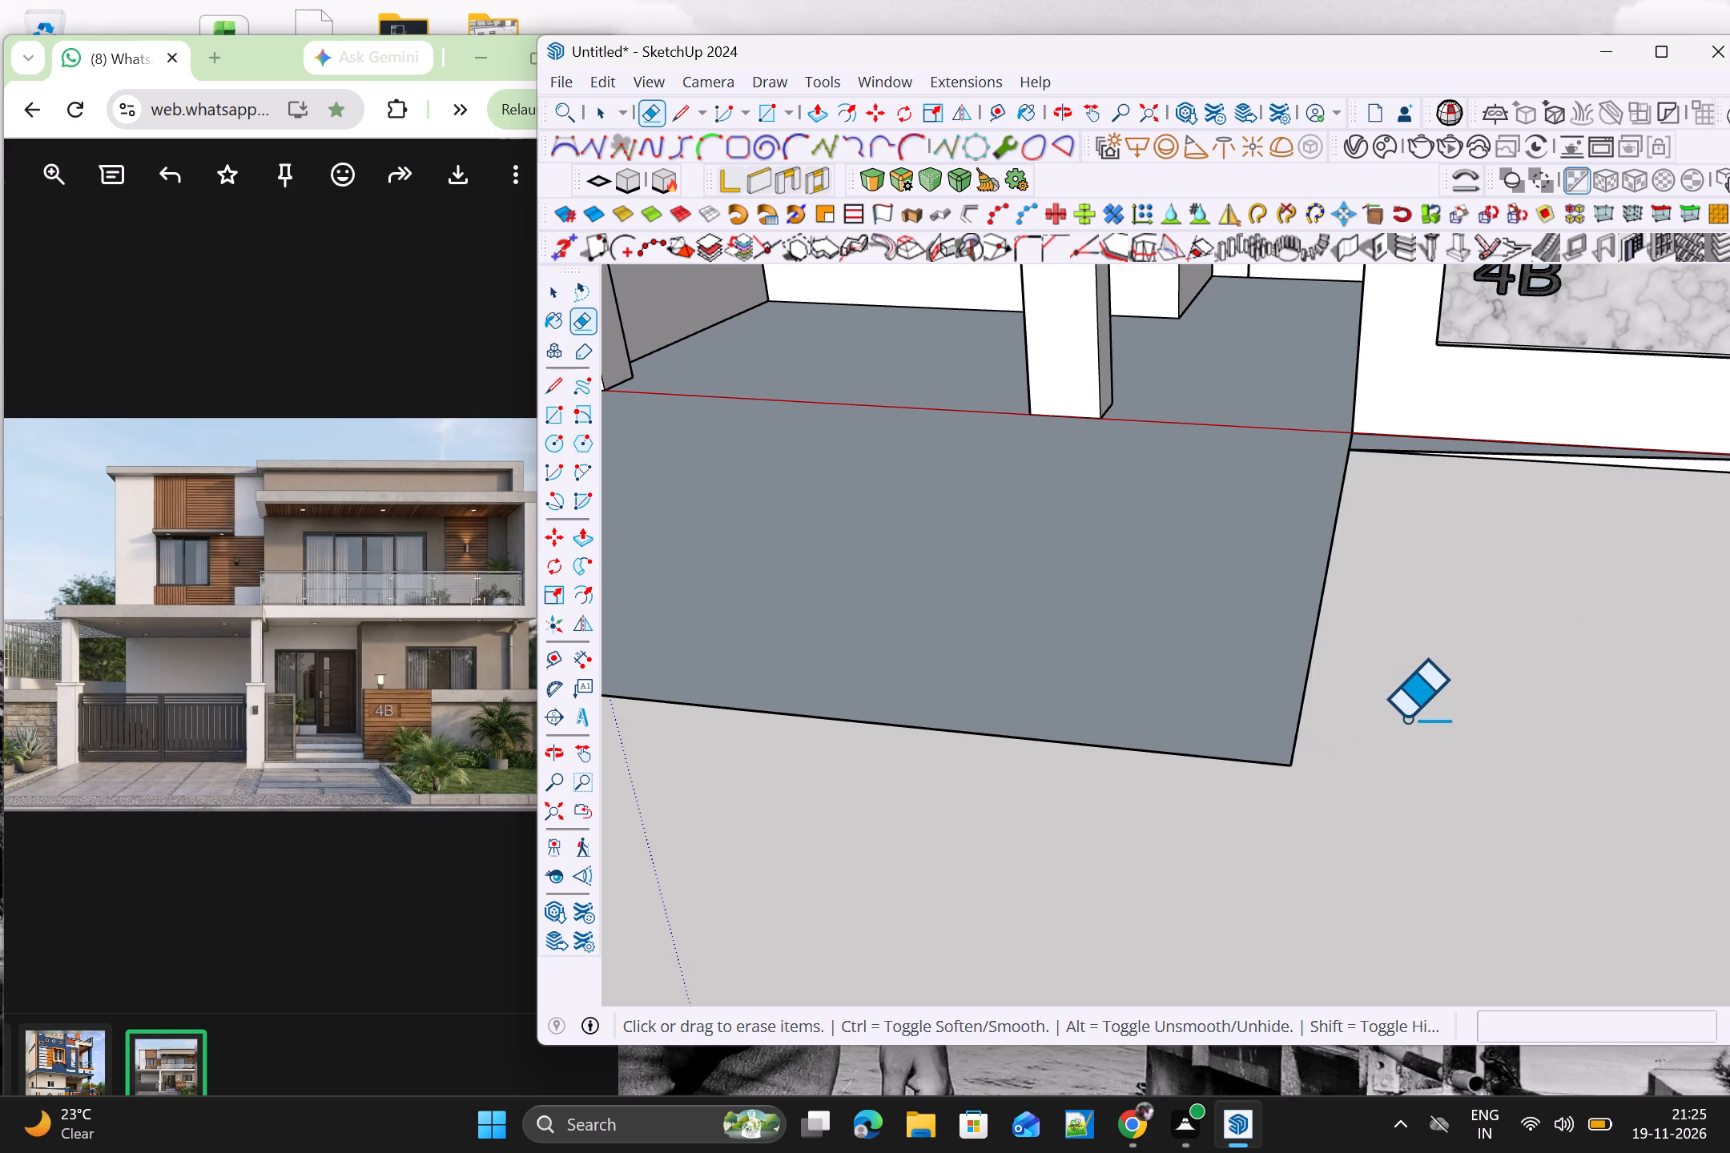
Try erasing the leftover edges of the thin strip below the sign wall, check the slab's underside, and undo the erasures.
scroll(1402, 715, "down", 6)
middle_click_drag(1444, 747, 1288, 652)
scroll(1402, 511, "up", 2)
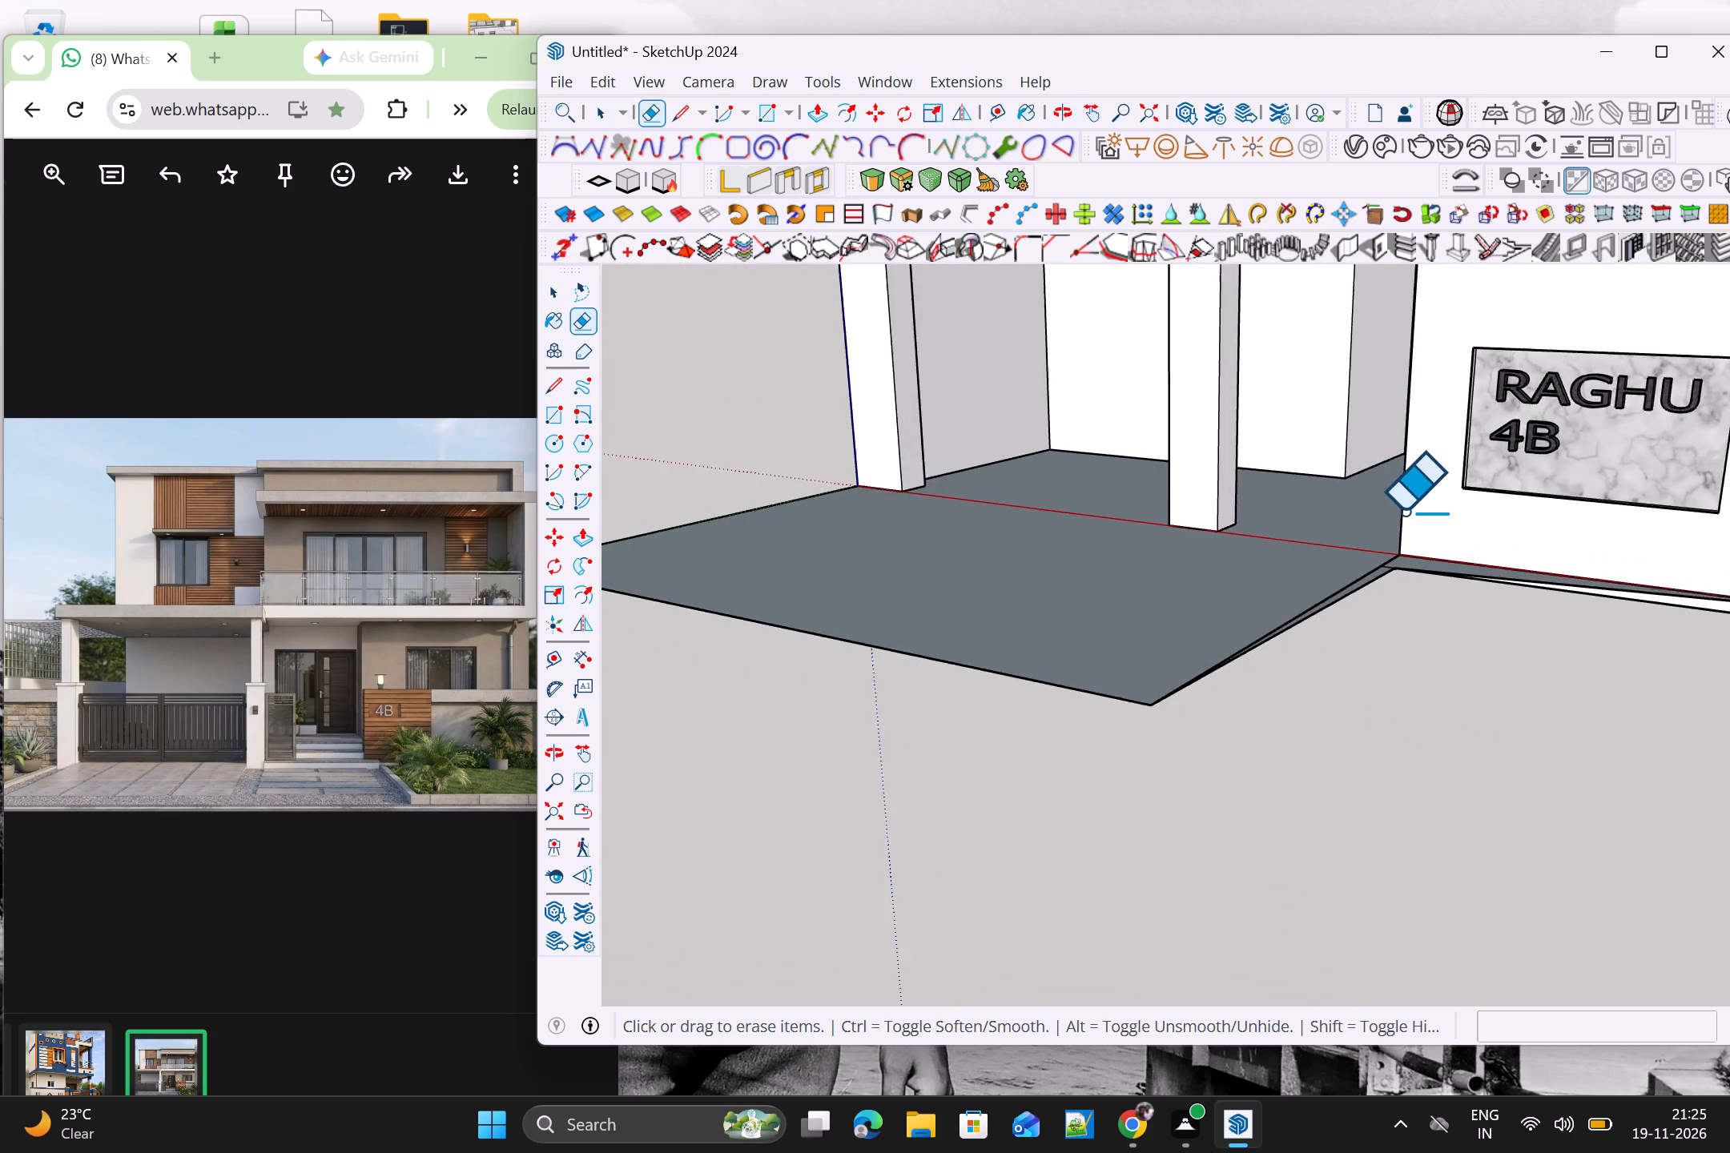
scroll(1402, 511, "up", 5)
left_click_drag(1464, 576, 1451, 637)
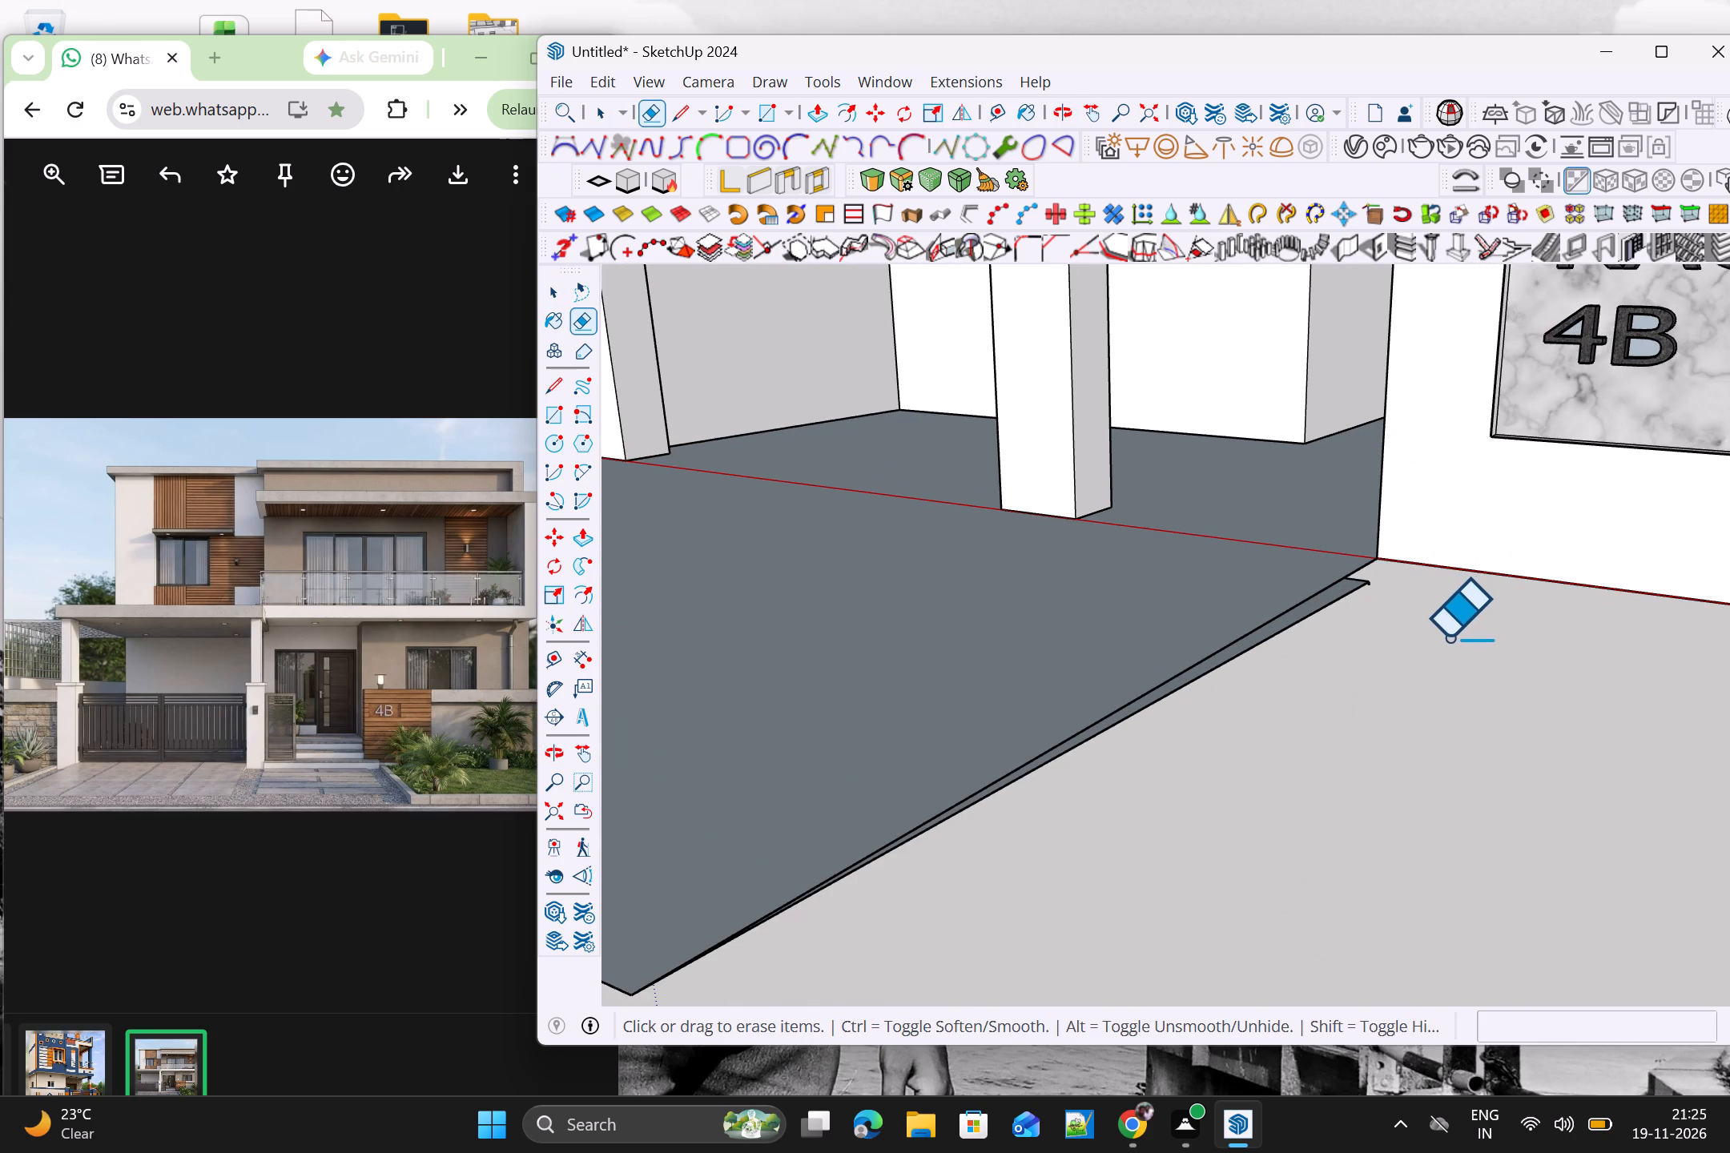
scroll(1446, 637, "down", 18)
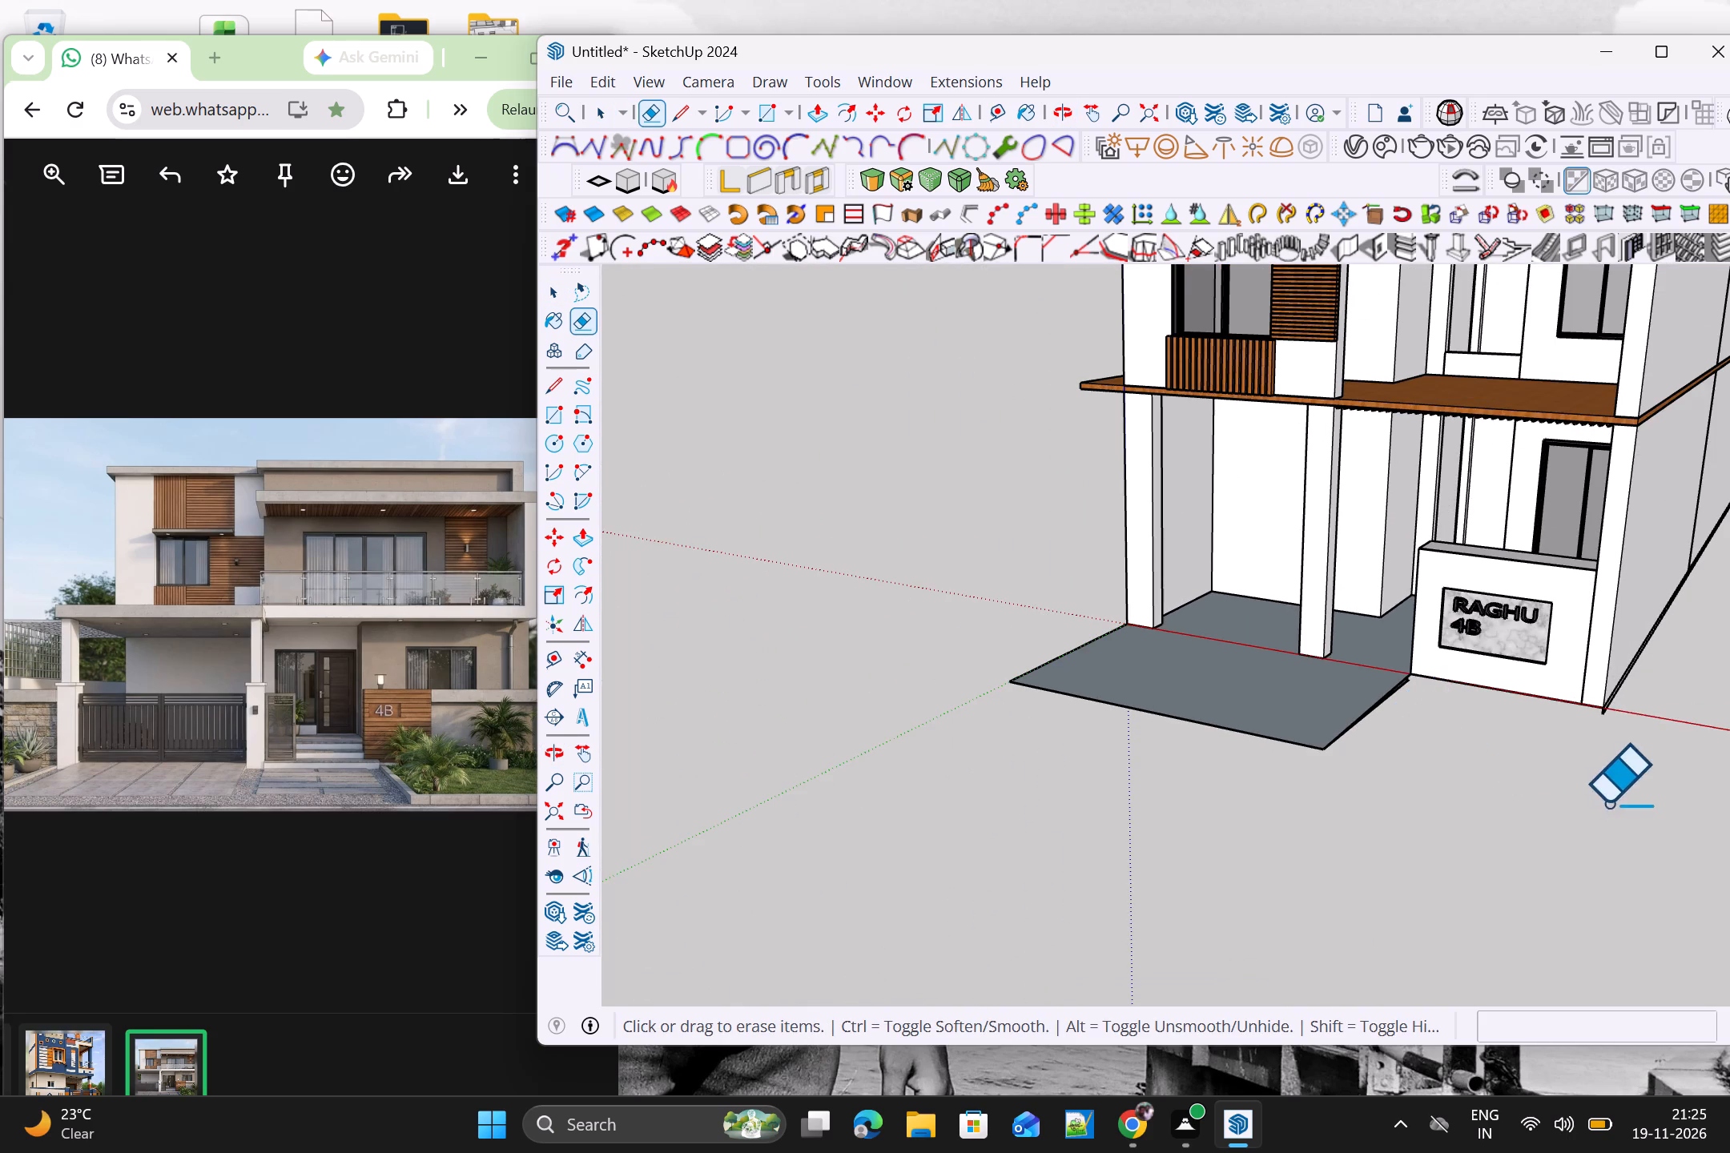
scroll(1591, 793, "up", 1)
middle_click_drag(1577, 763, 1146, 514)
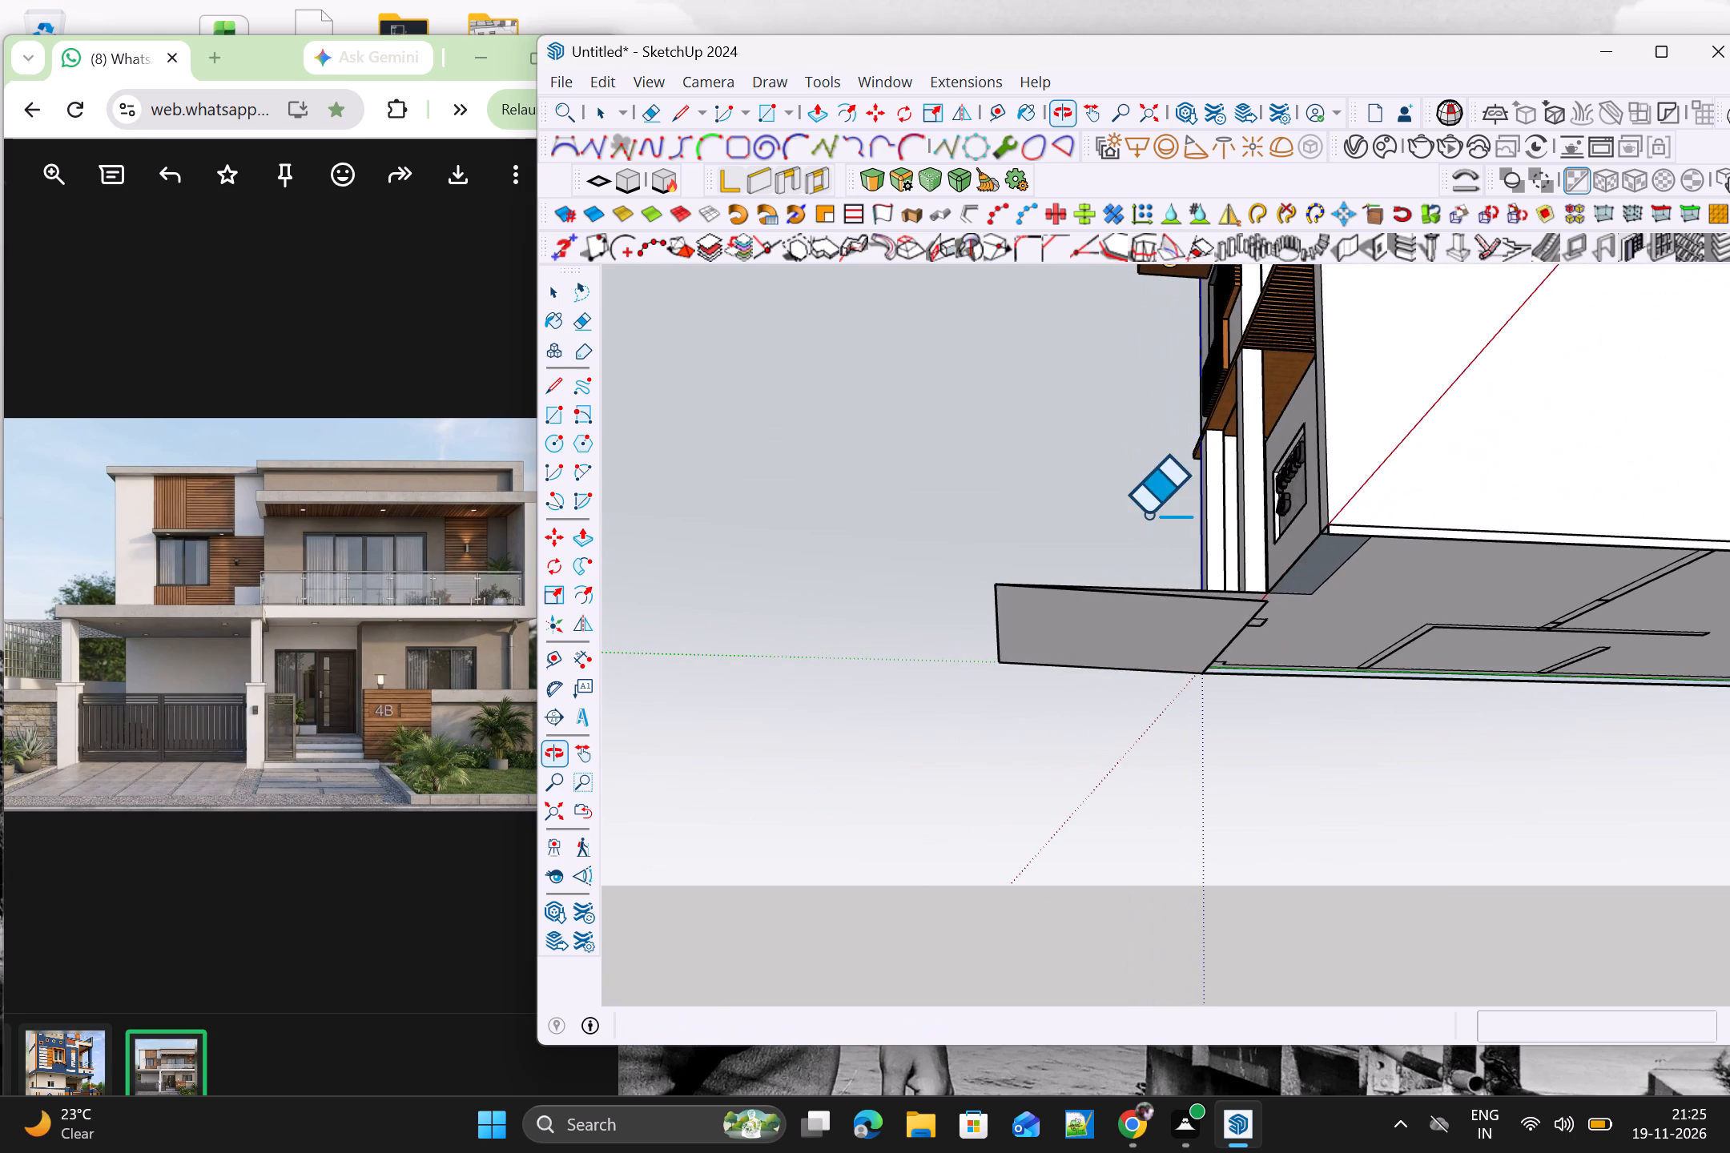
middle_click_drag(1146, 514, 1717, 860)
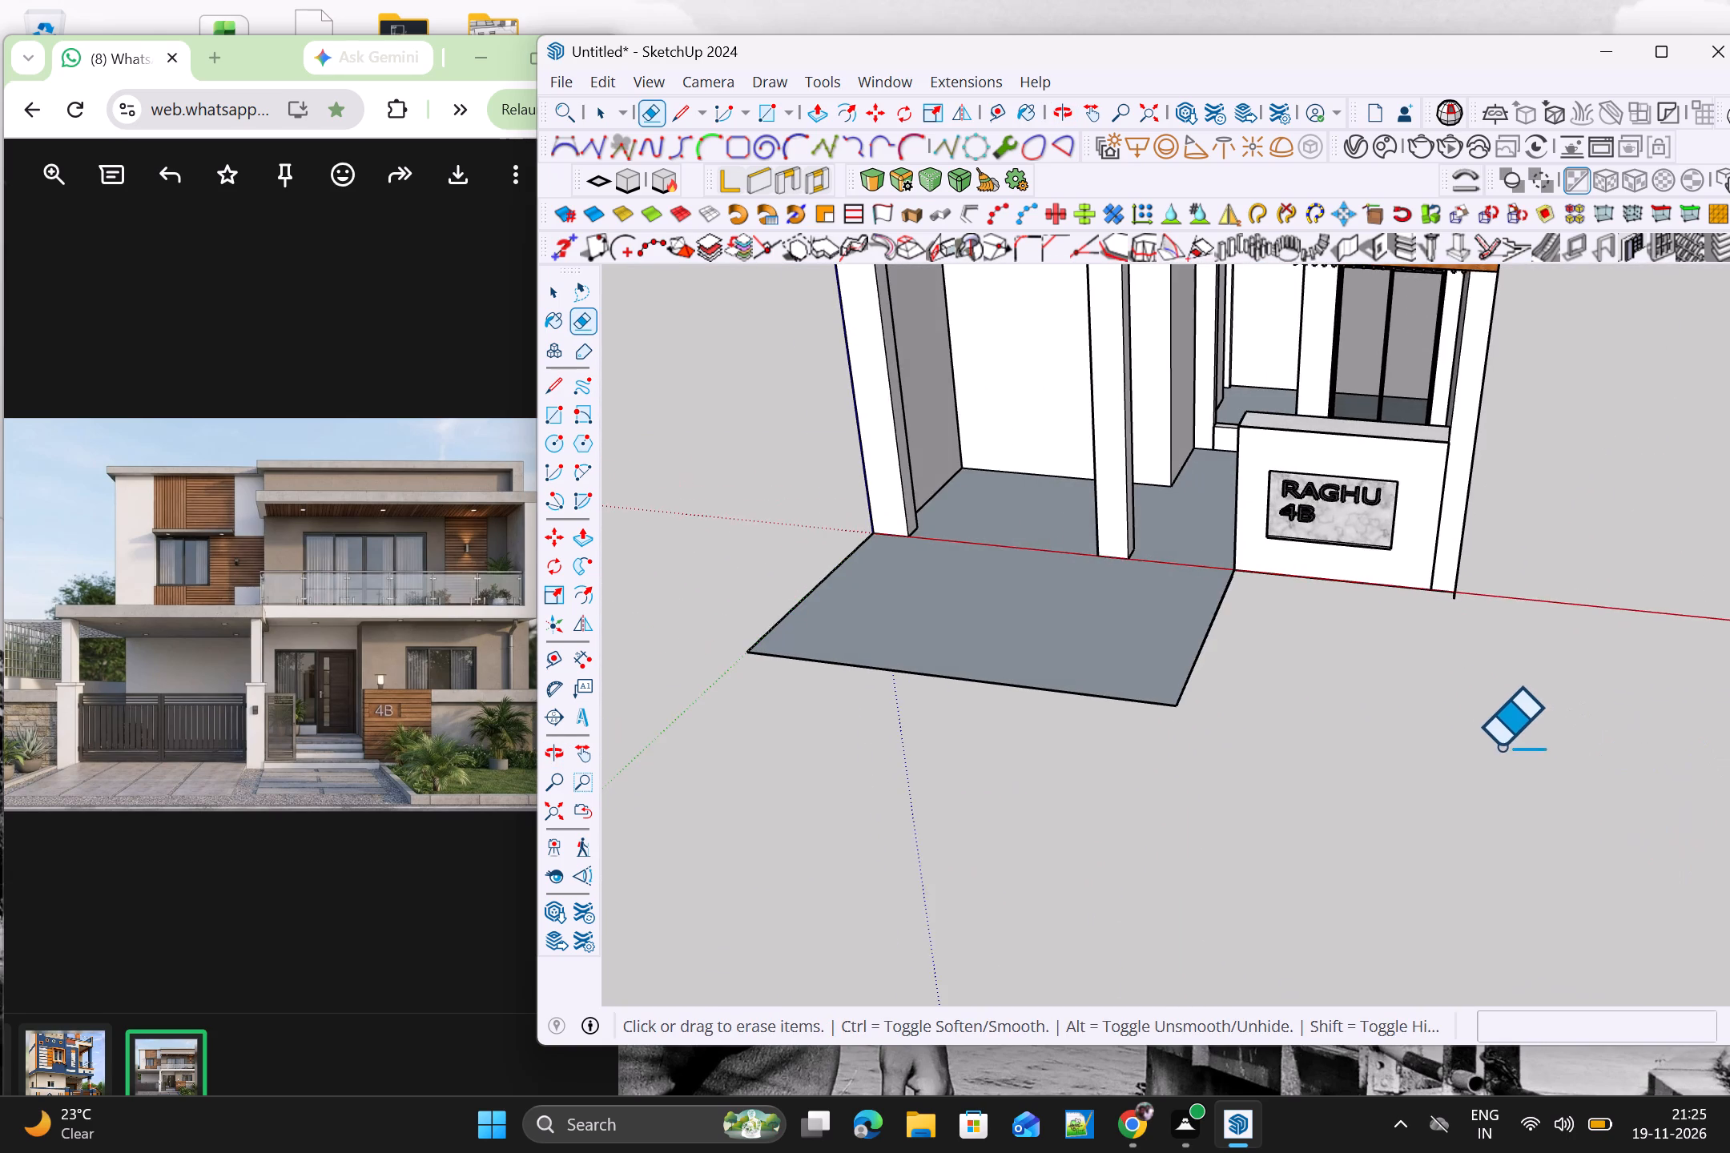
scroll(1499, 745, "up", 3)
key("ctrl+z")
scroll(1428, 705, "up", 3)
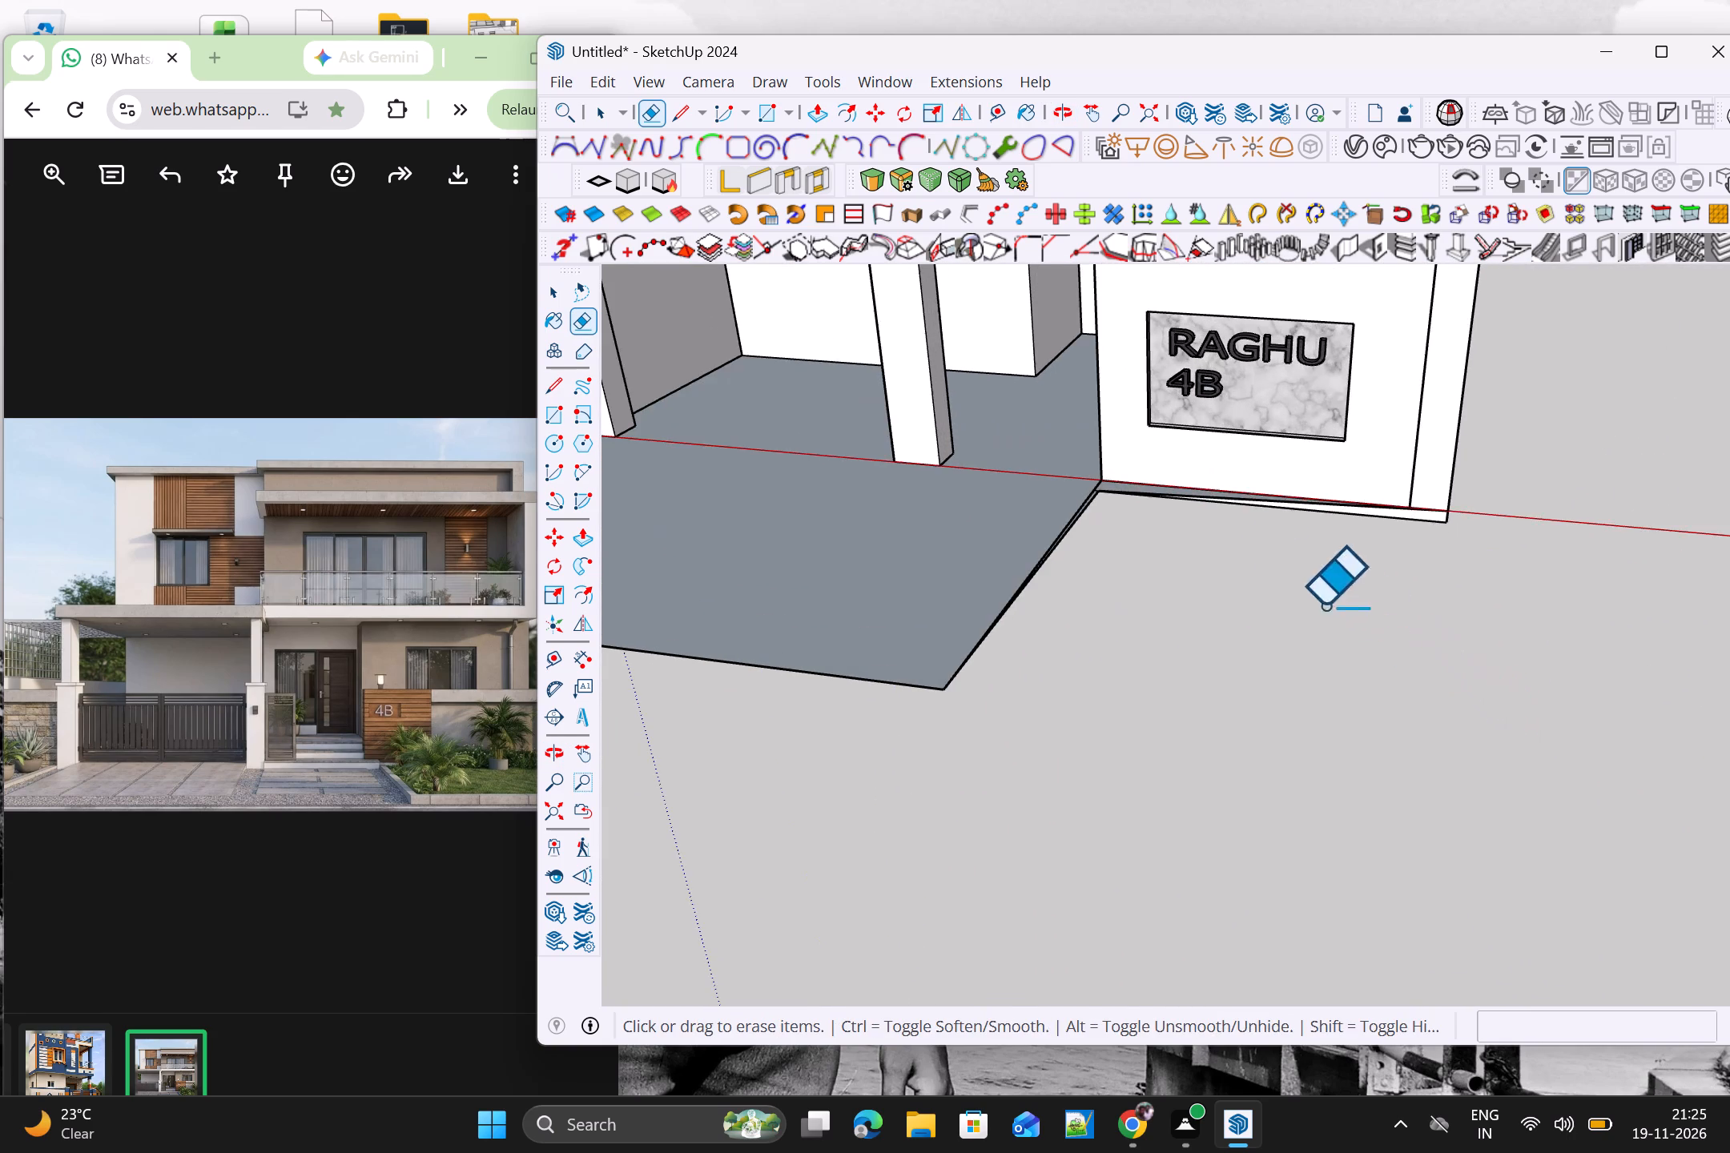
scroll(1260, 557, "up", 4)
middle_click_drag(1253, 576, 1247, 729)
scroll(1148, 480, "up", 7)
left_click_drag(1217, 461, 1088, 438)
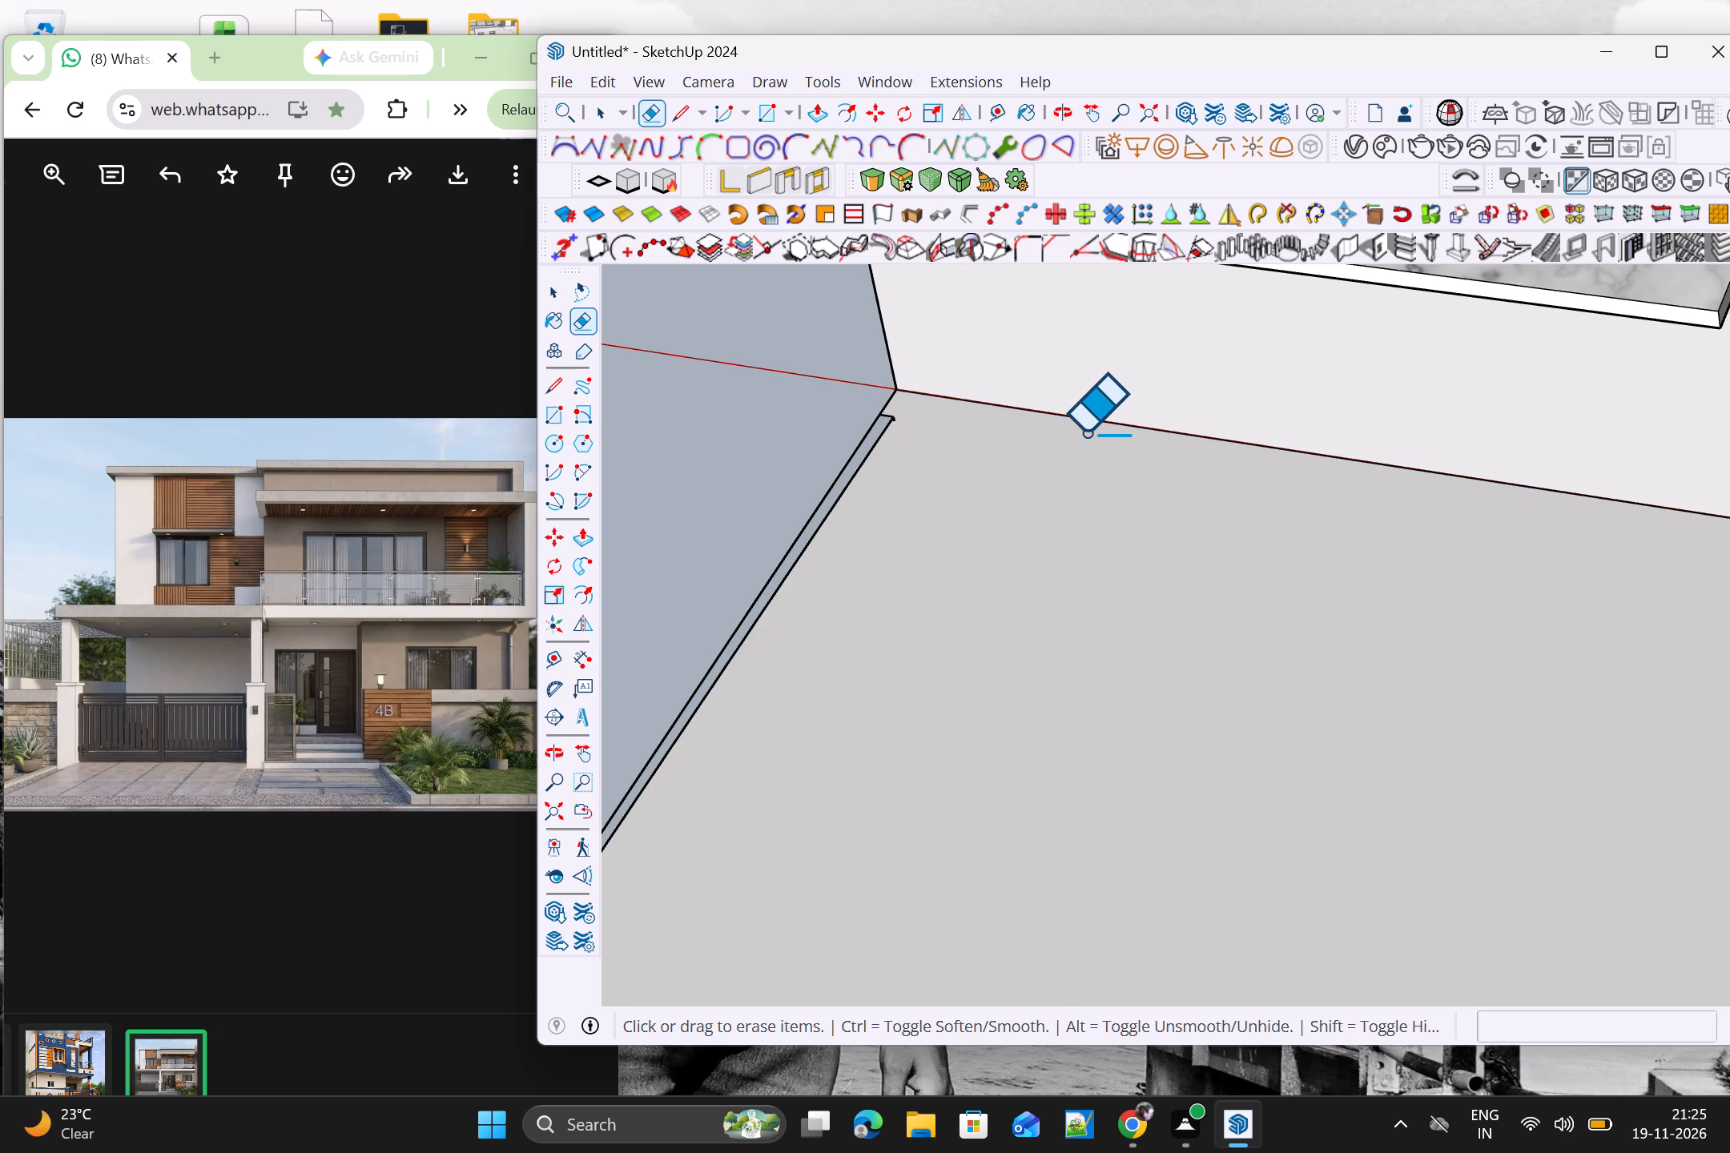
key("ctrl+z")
Examine the thin strip at the sign wall's base and the extended porch slab, checking connected geometry and several viewing angles.
key("space")
left_click(1058, 439)
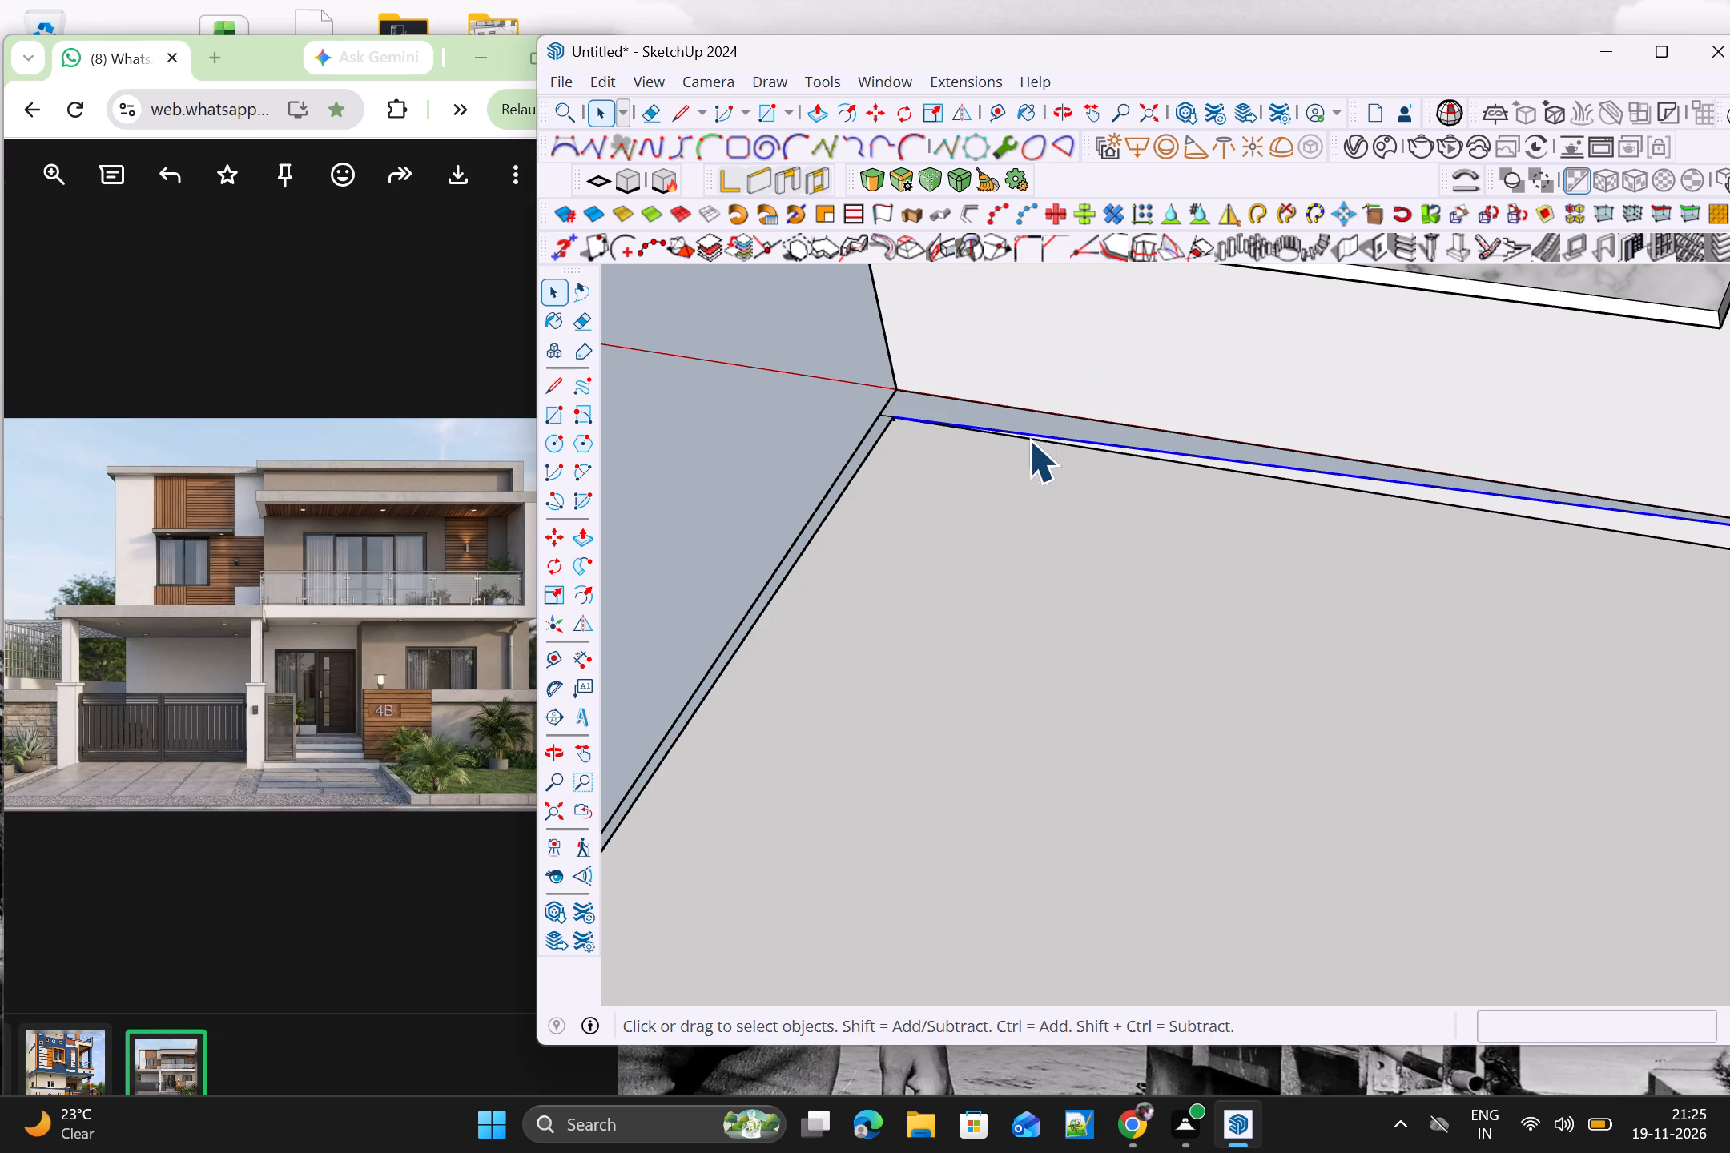
scroll(928, 442, "up", 4)
double_click(917, 401)
left_click(915, 402)
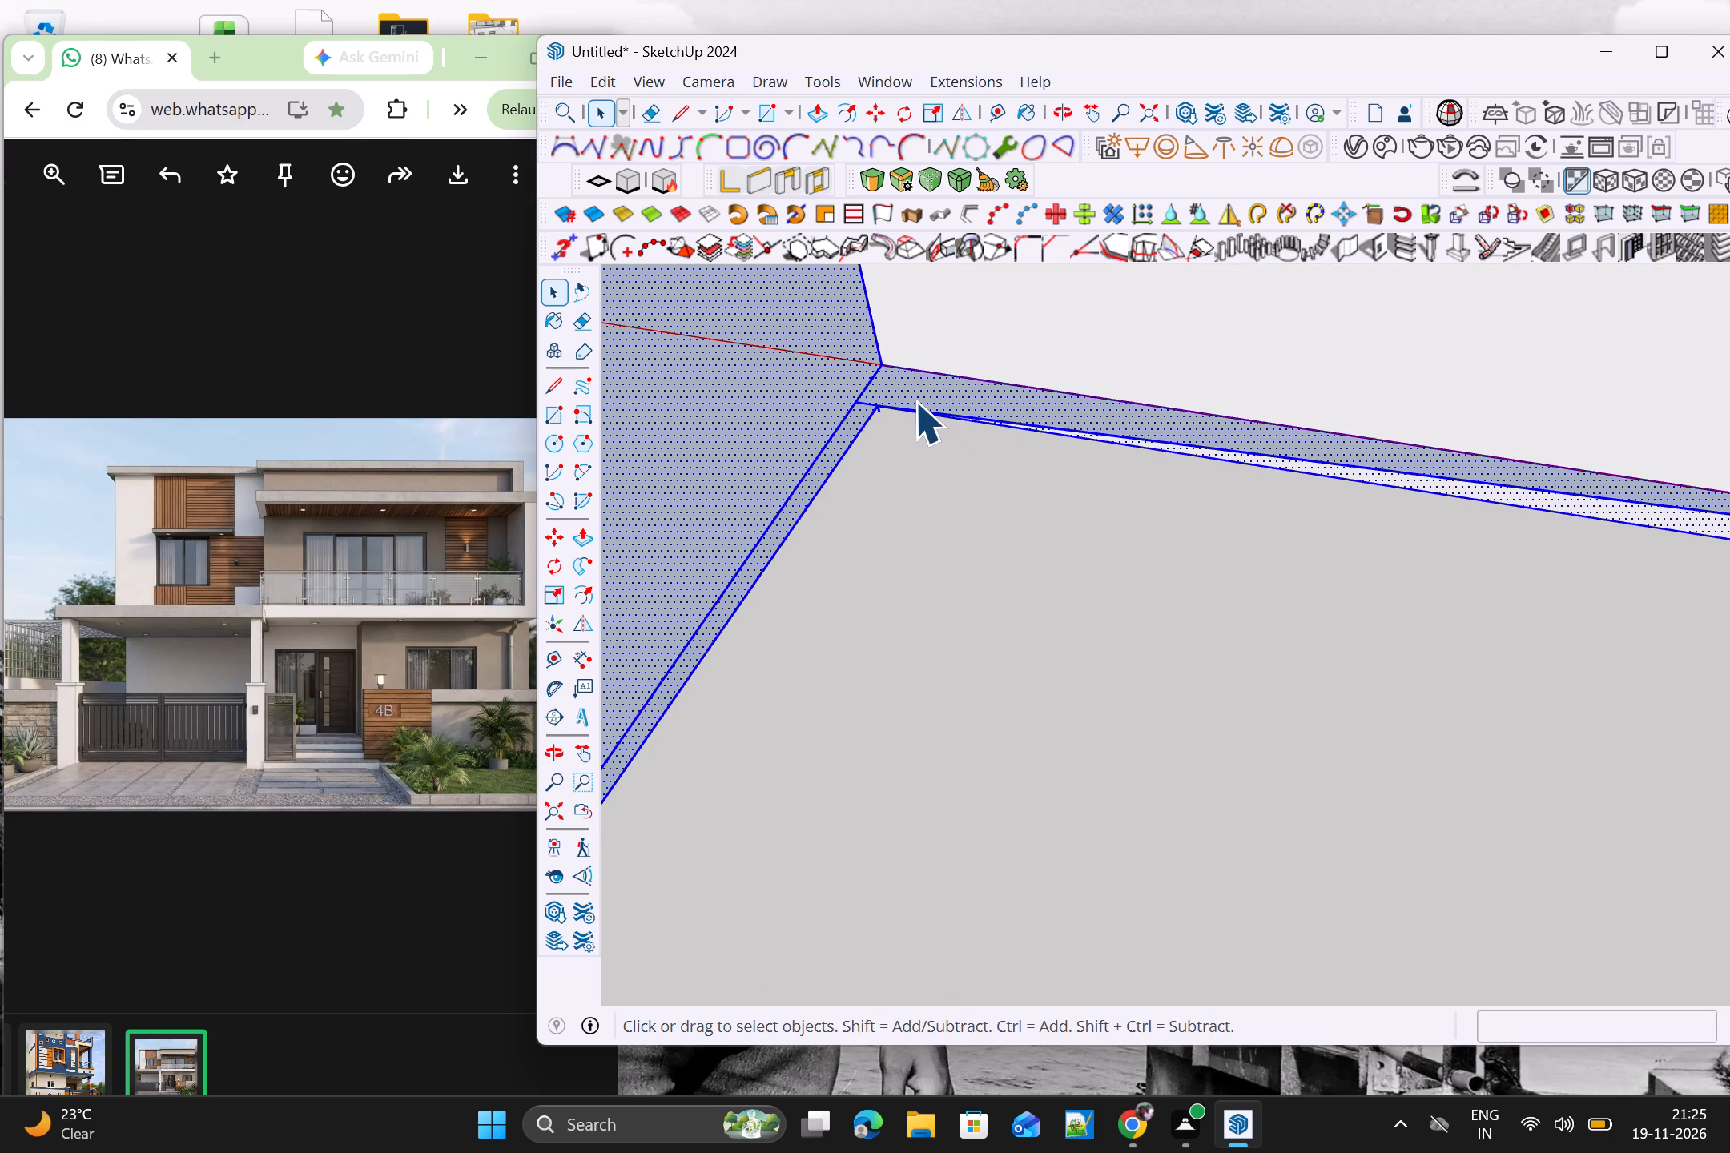
scroll(915, 410, "down", 7)
left_click(907, 432)
scroll(908, 427, "down", 11)
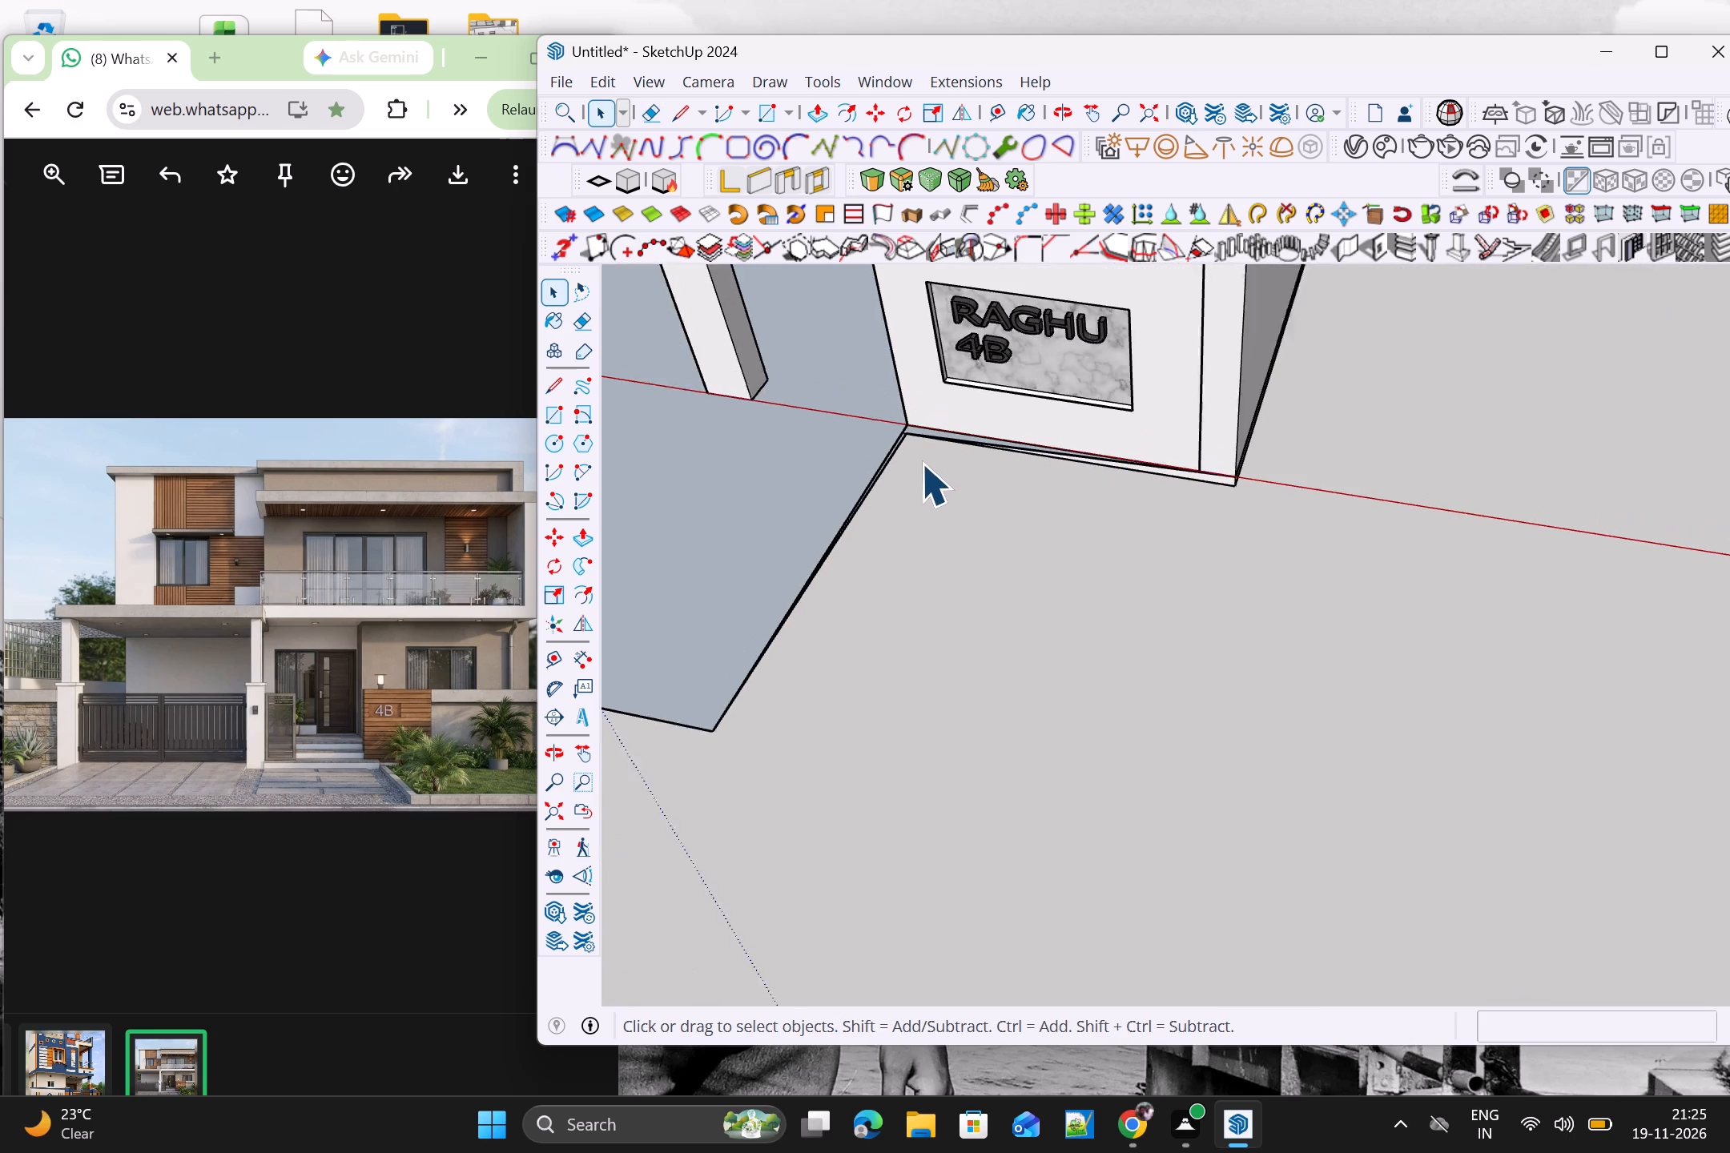
left_click(1052, 536)
scroll(1044, 536, "down", 9)
middle_click_drag(1017, 548, 1282, 503)
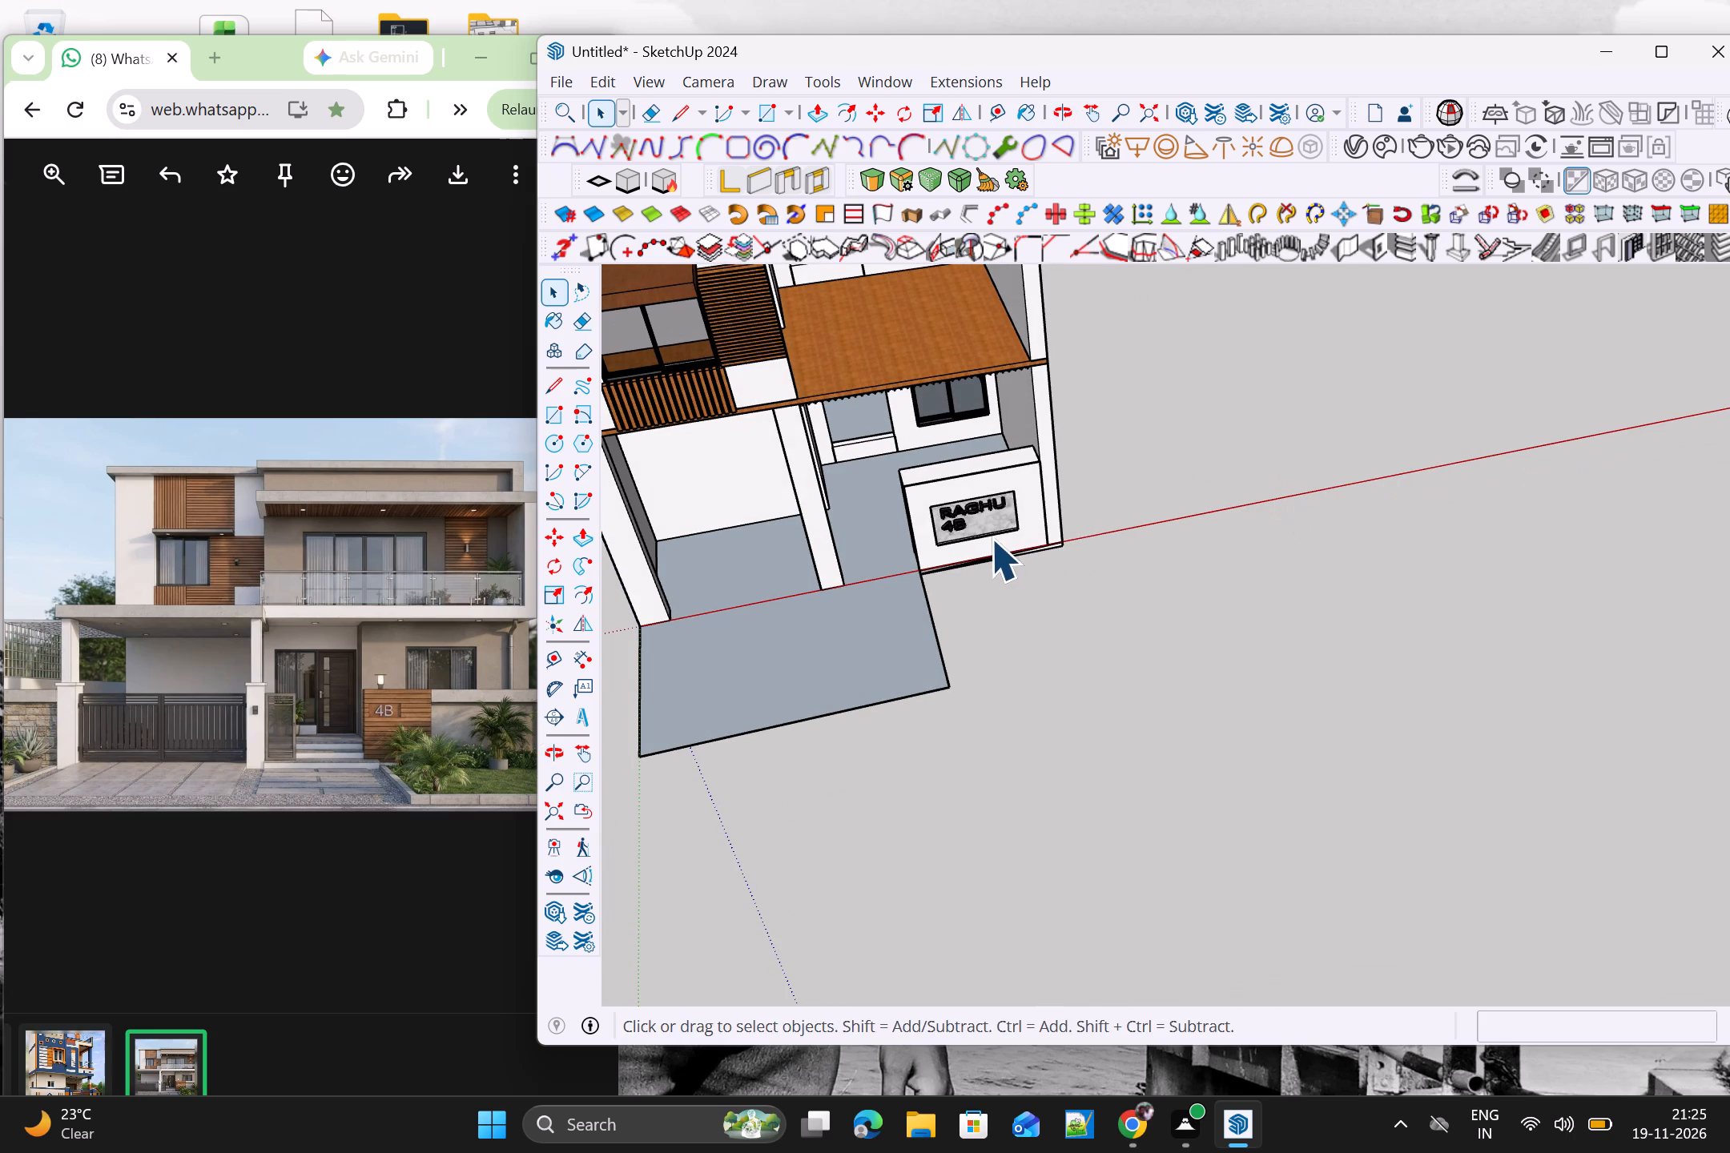
middle_click_drag(1004, 623, 988, 496, "shift")
middle_click_drag(1236, 626, 1040, 643)
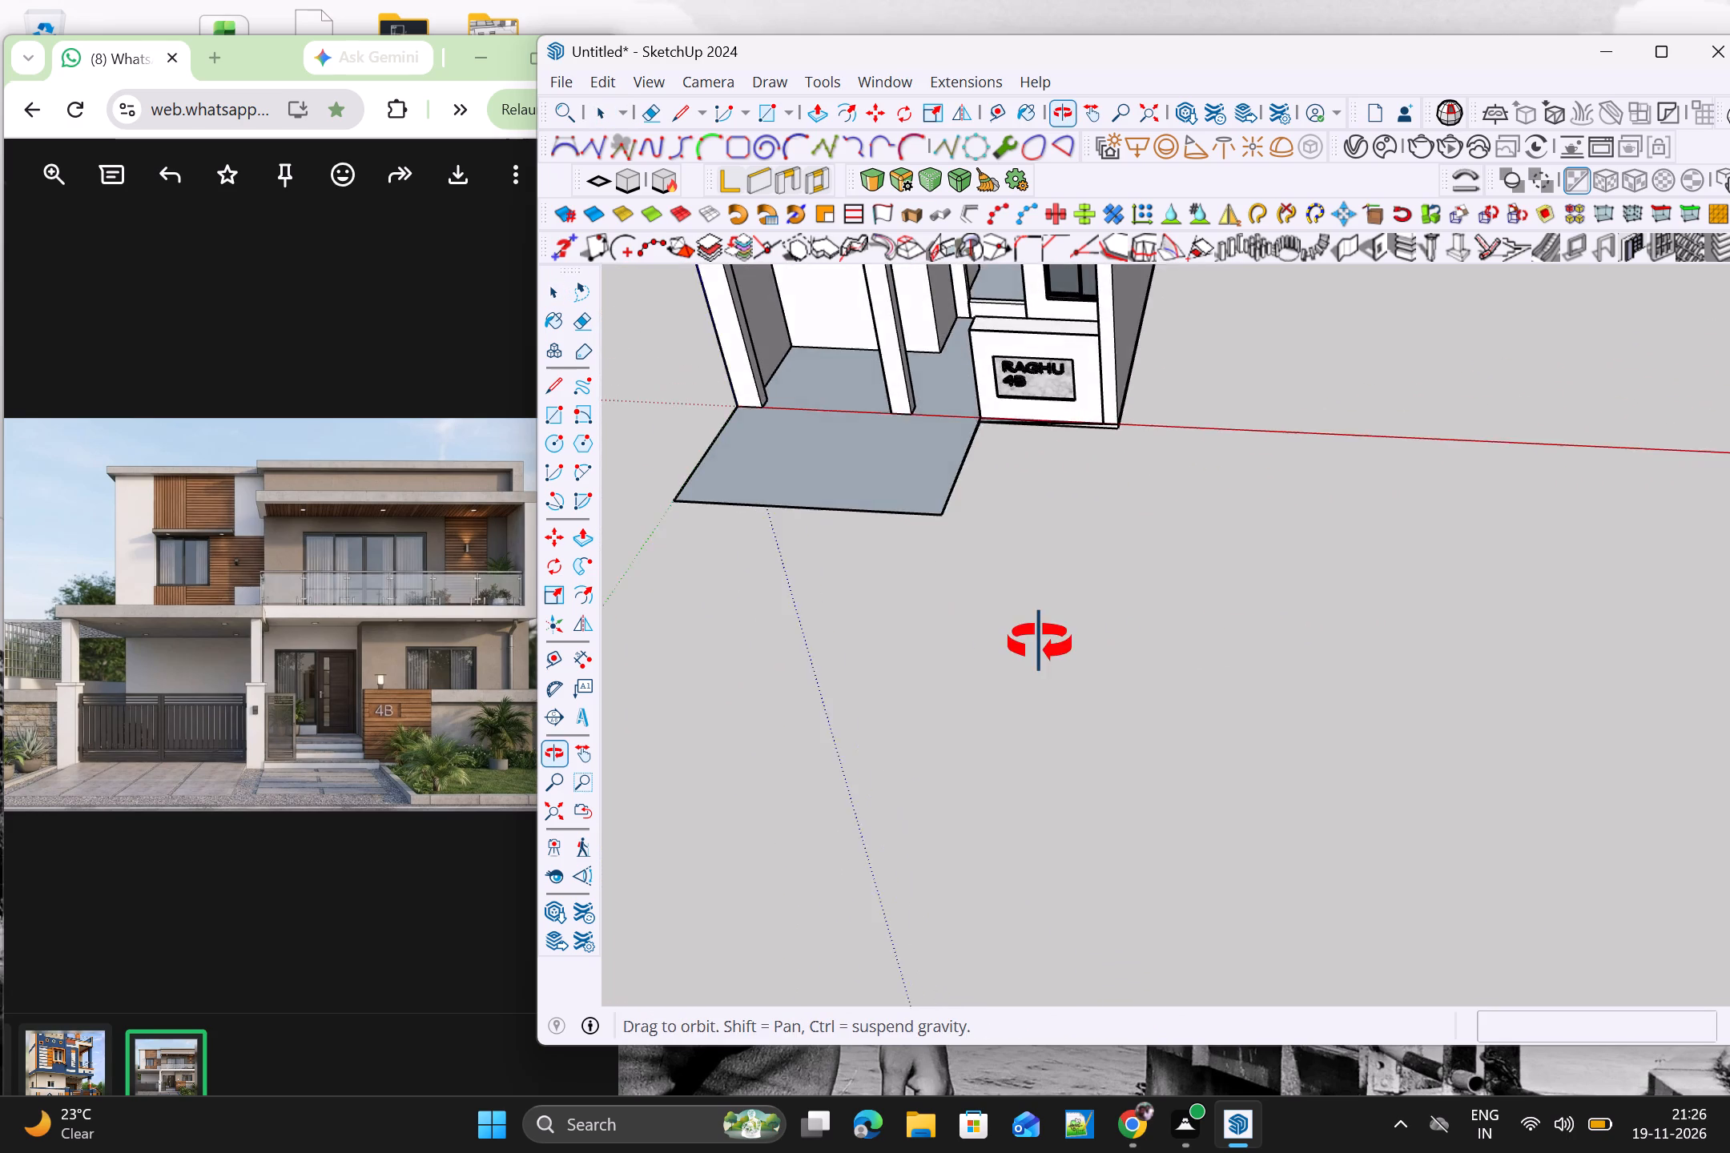
middle_click_drag(1040, 643, 1032, 637)
scroll(849, 436, "up", 2)
middle_click_drag(897, 432, 1145, 499, "shift")
left_click(1446, 581)
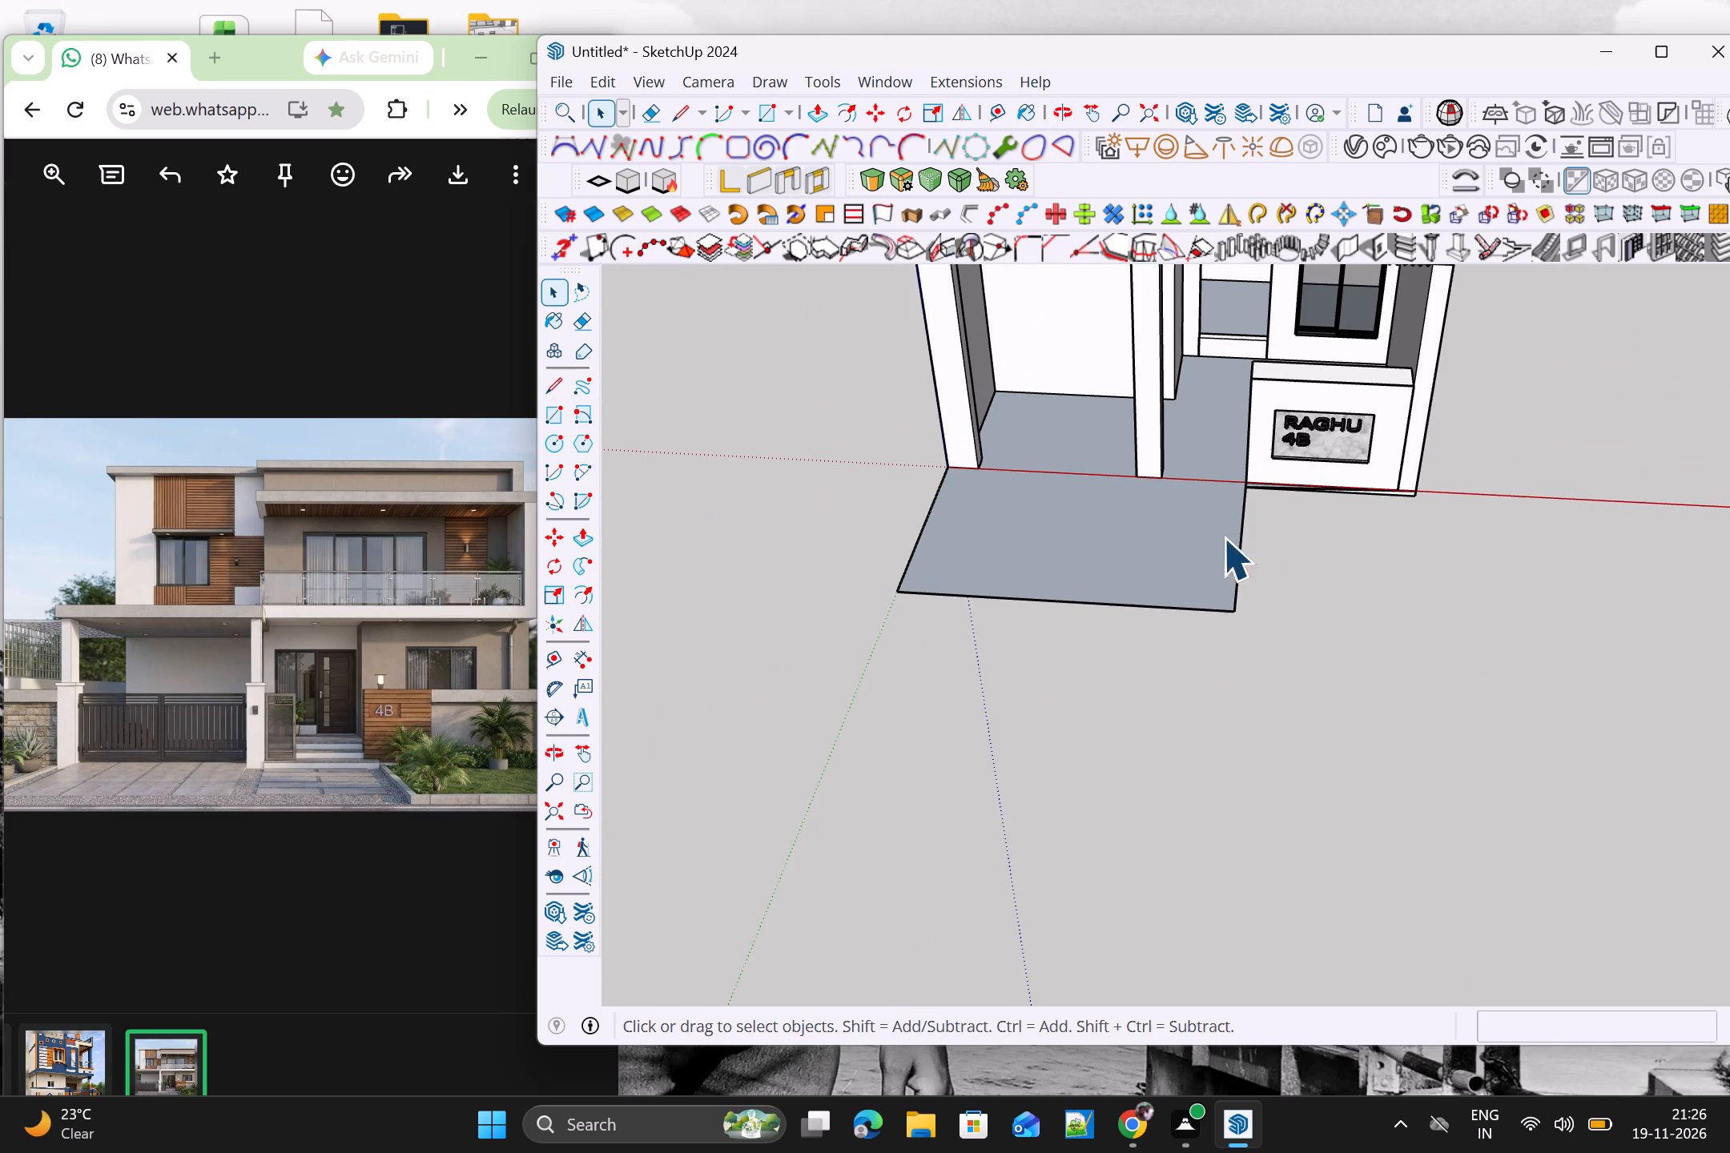
scroll(1194, 504, "down", 3)
middle_click_drag(1221, 516, 1286, 402)
scroll(1209, 397, "up", 6)
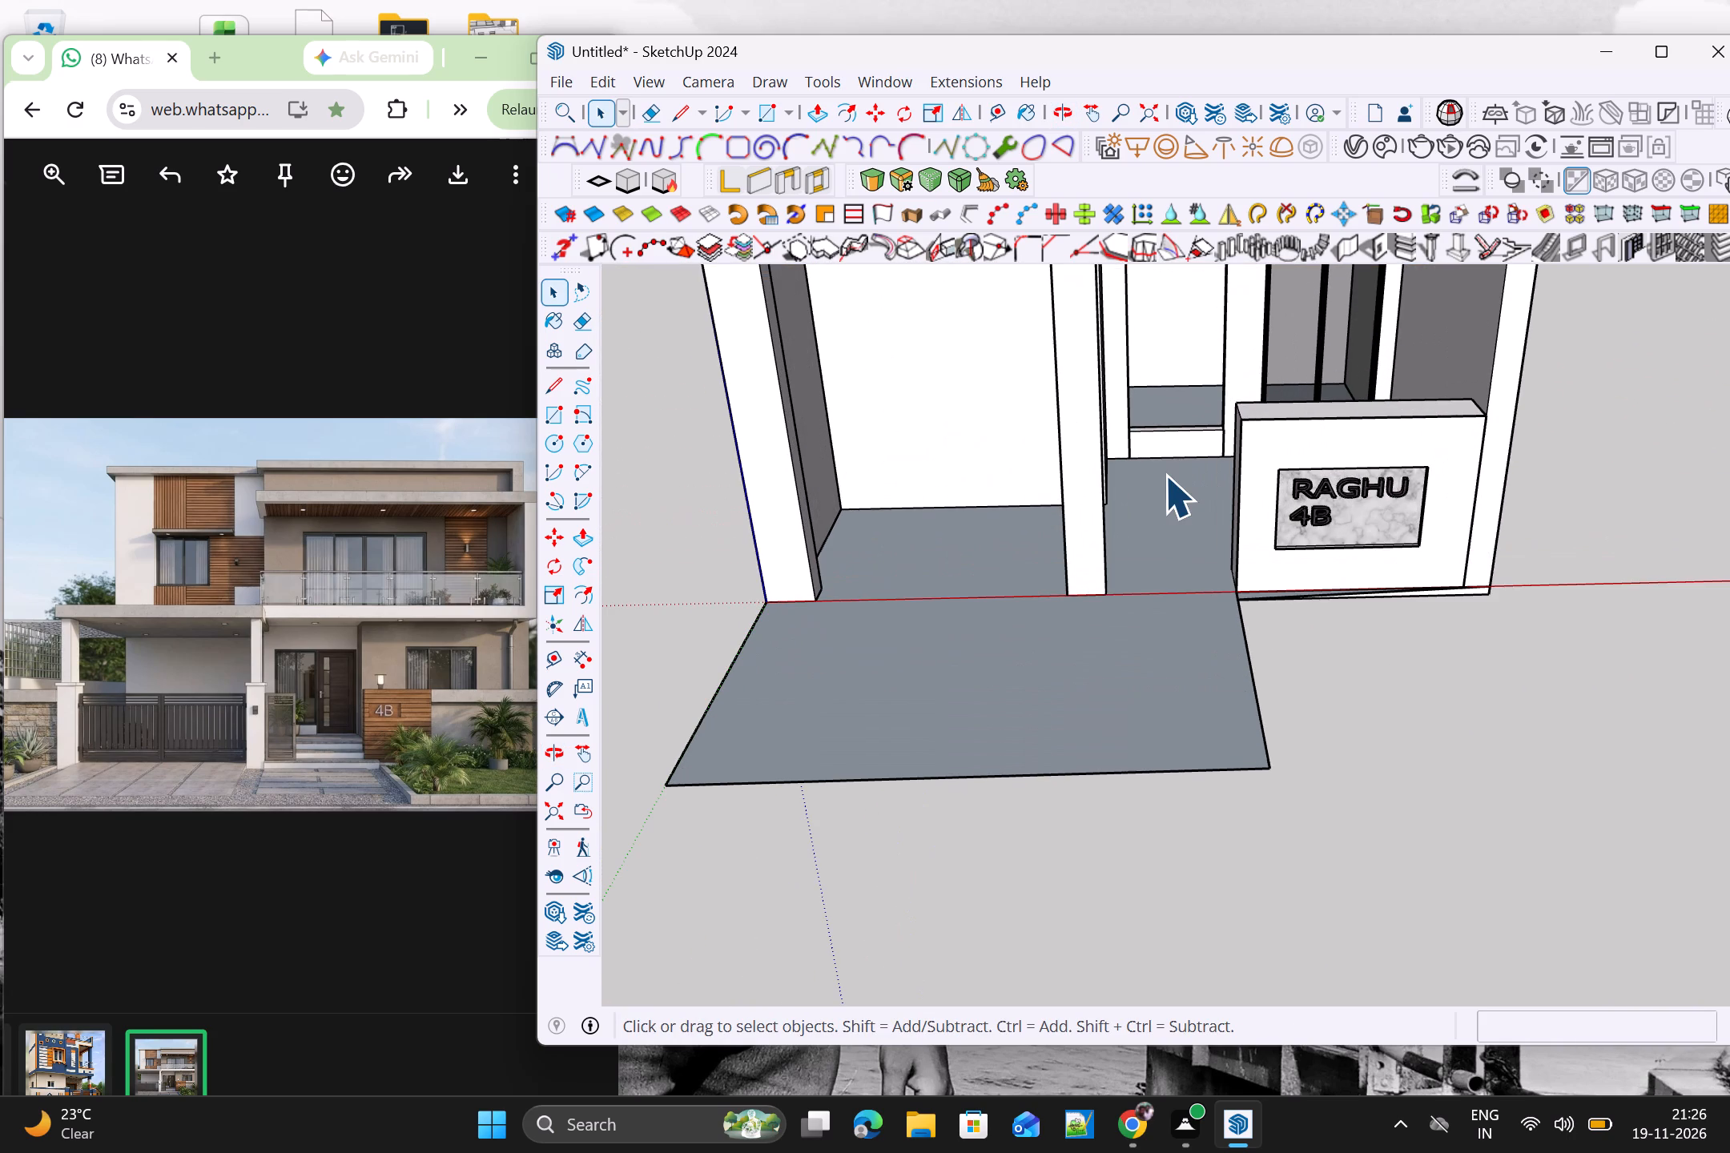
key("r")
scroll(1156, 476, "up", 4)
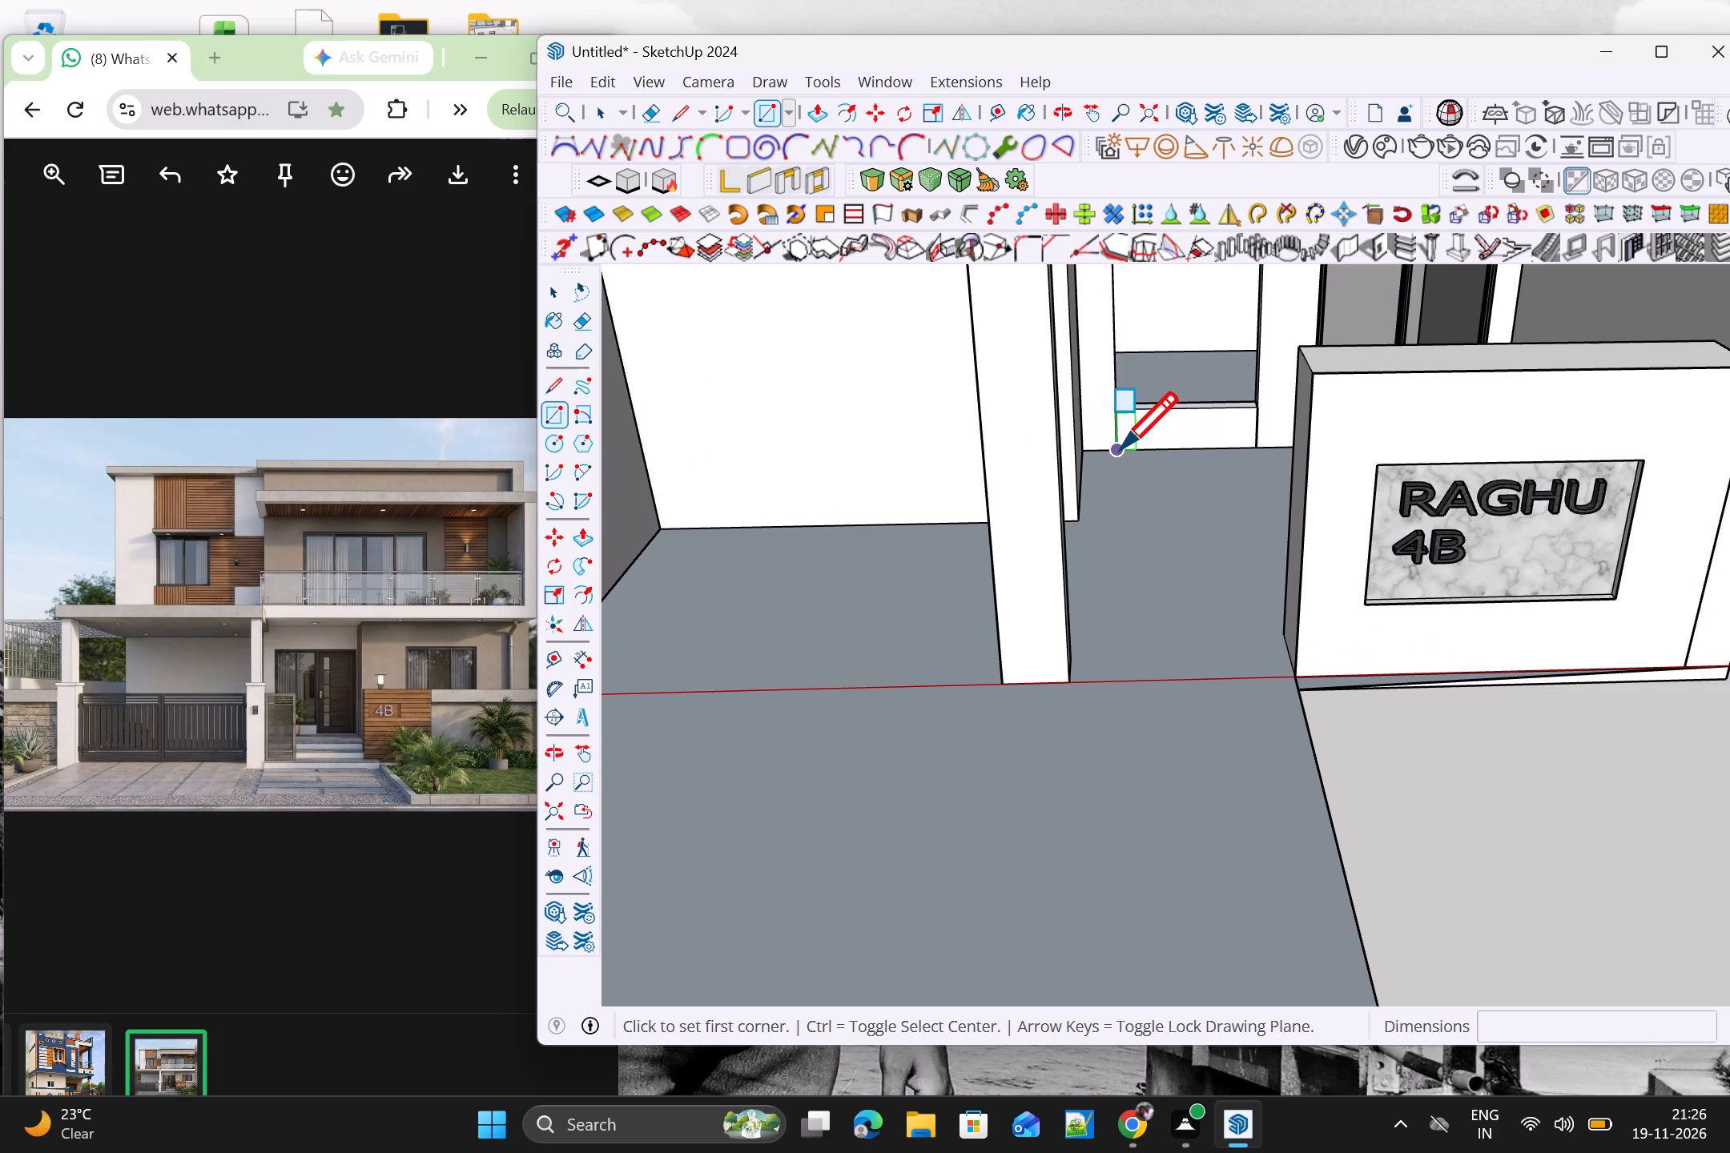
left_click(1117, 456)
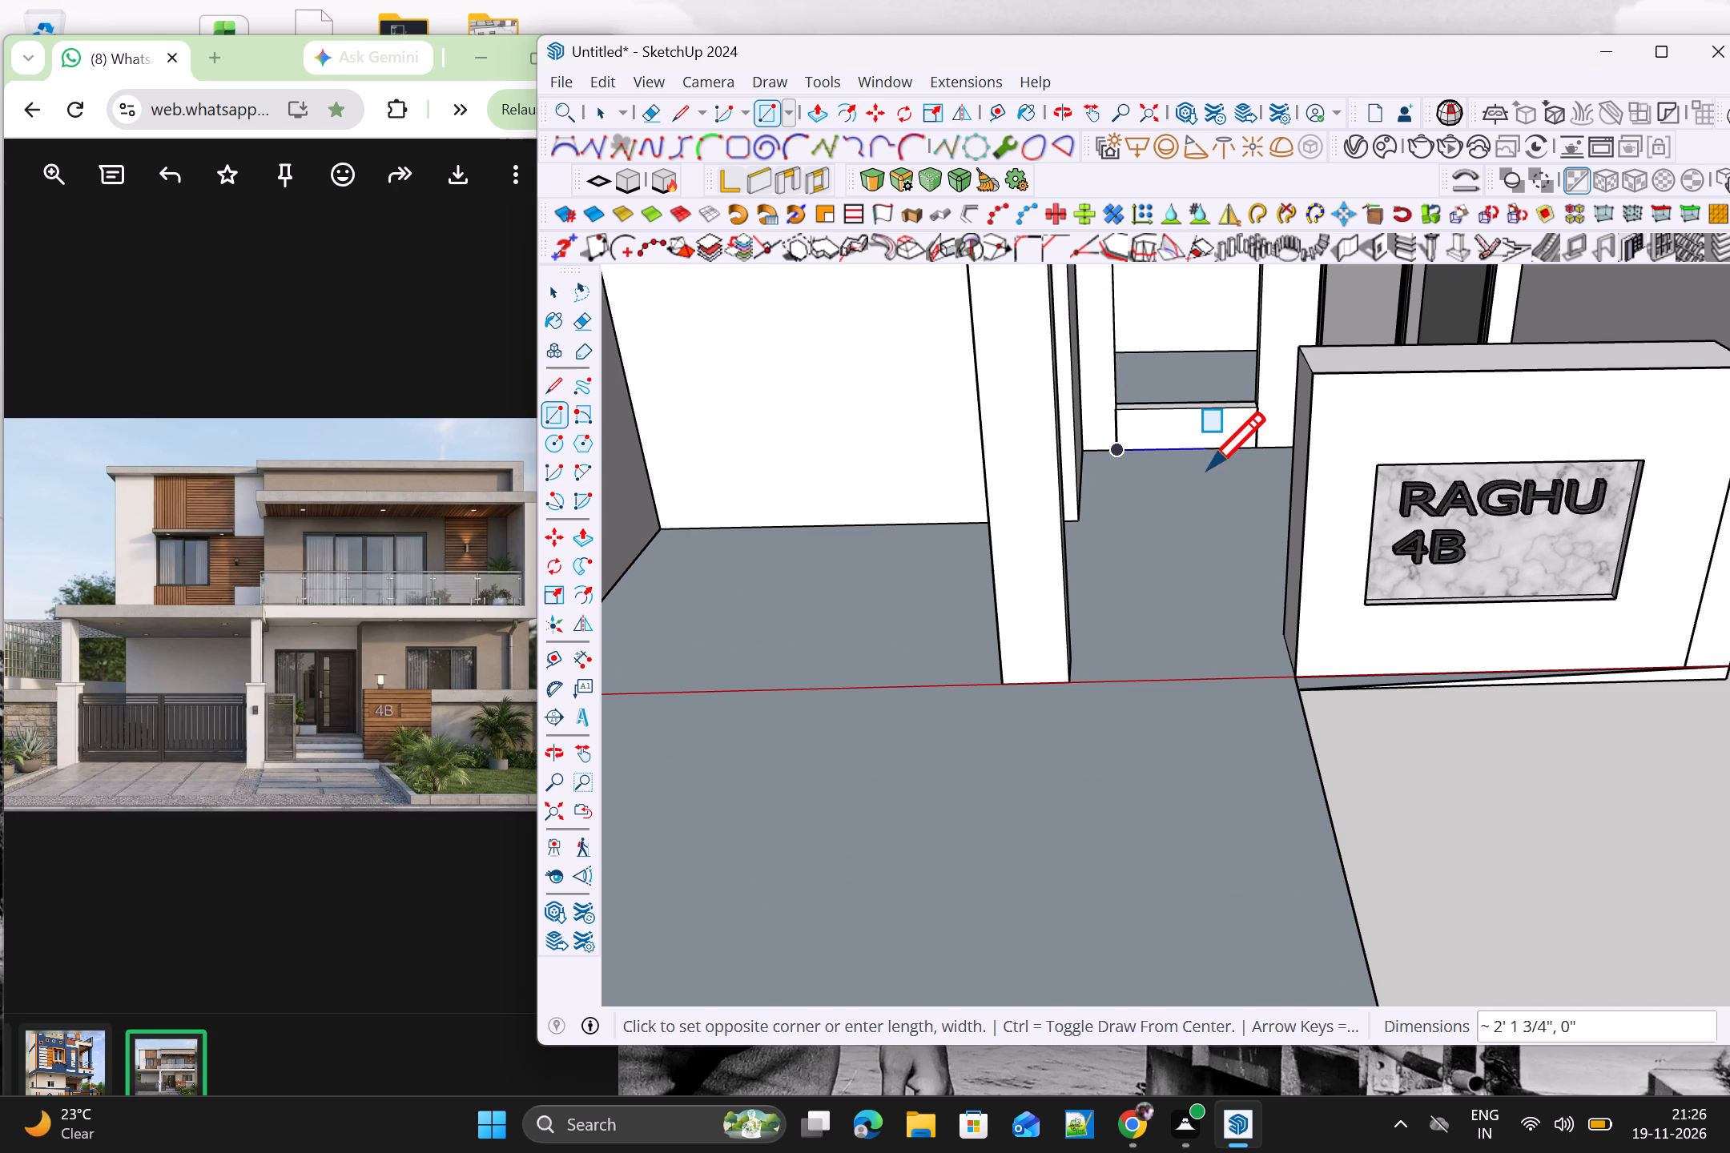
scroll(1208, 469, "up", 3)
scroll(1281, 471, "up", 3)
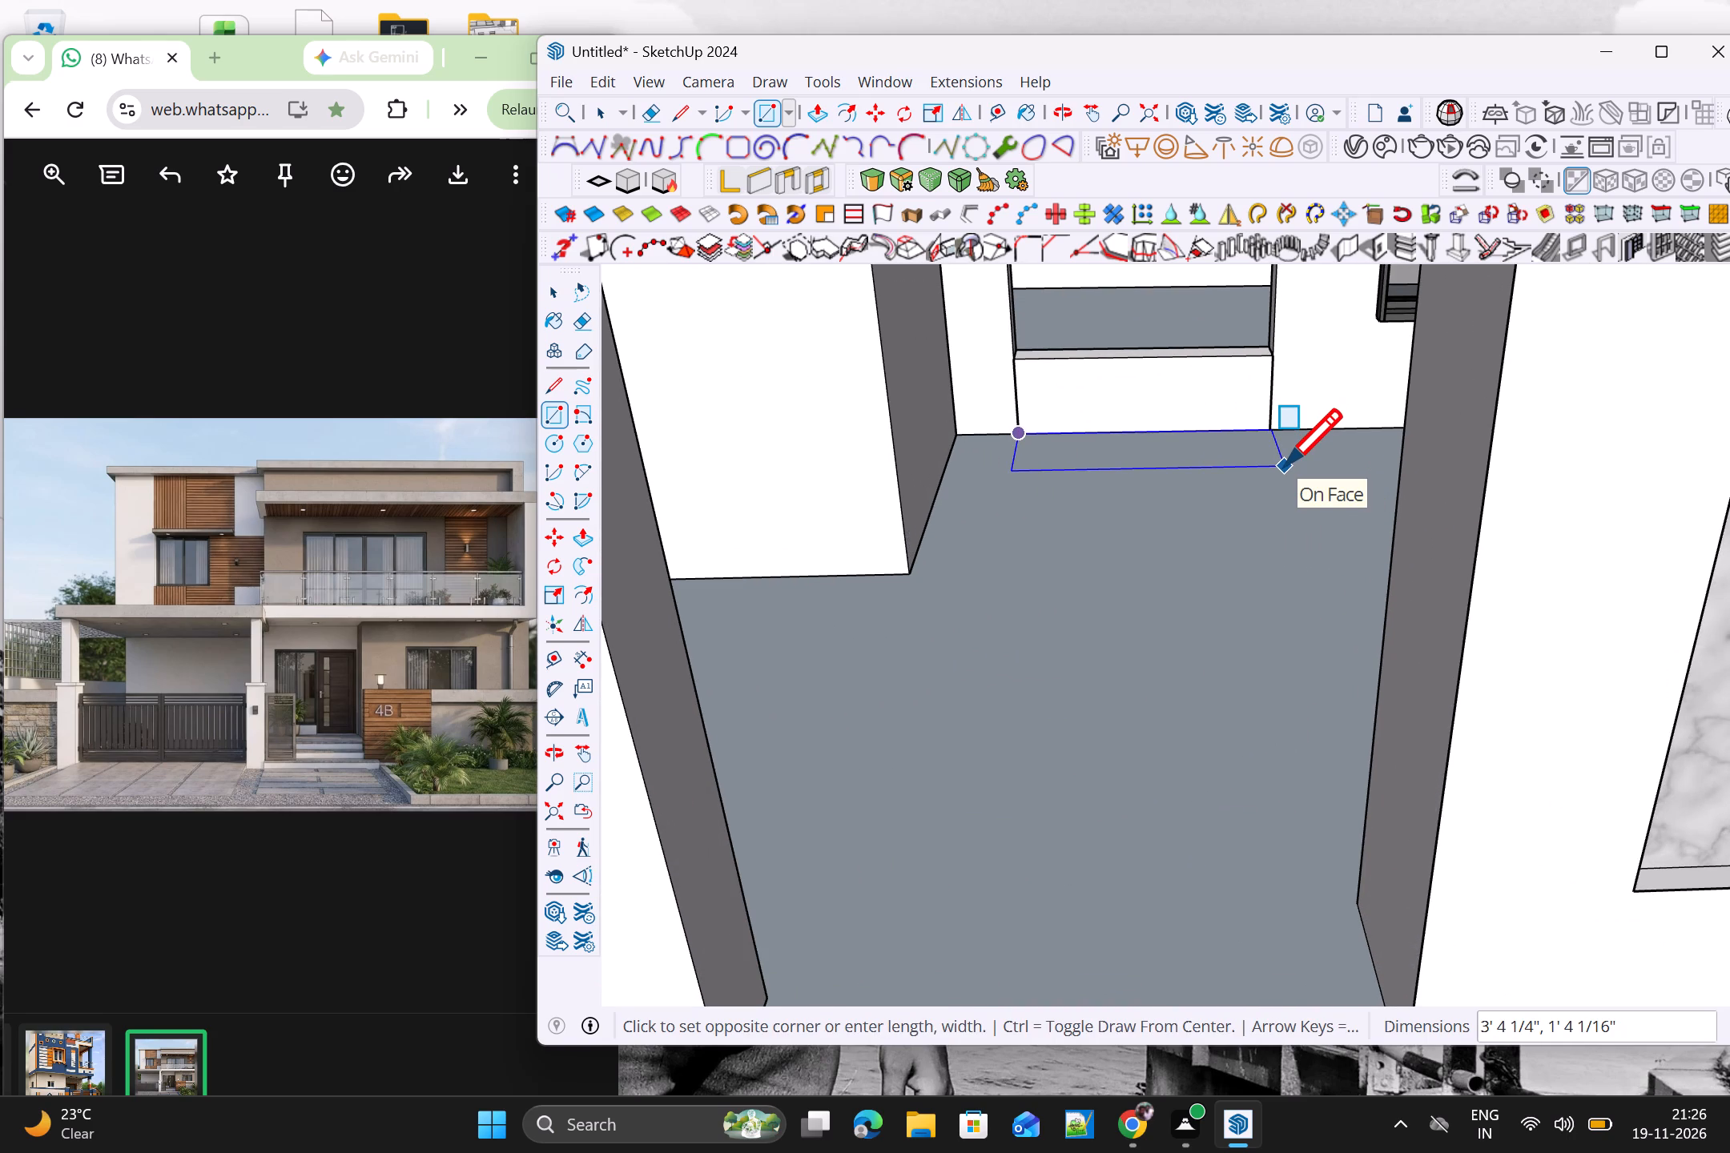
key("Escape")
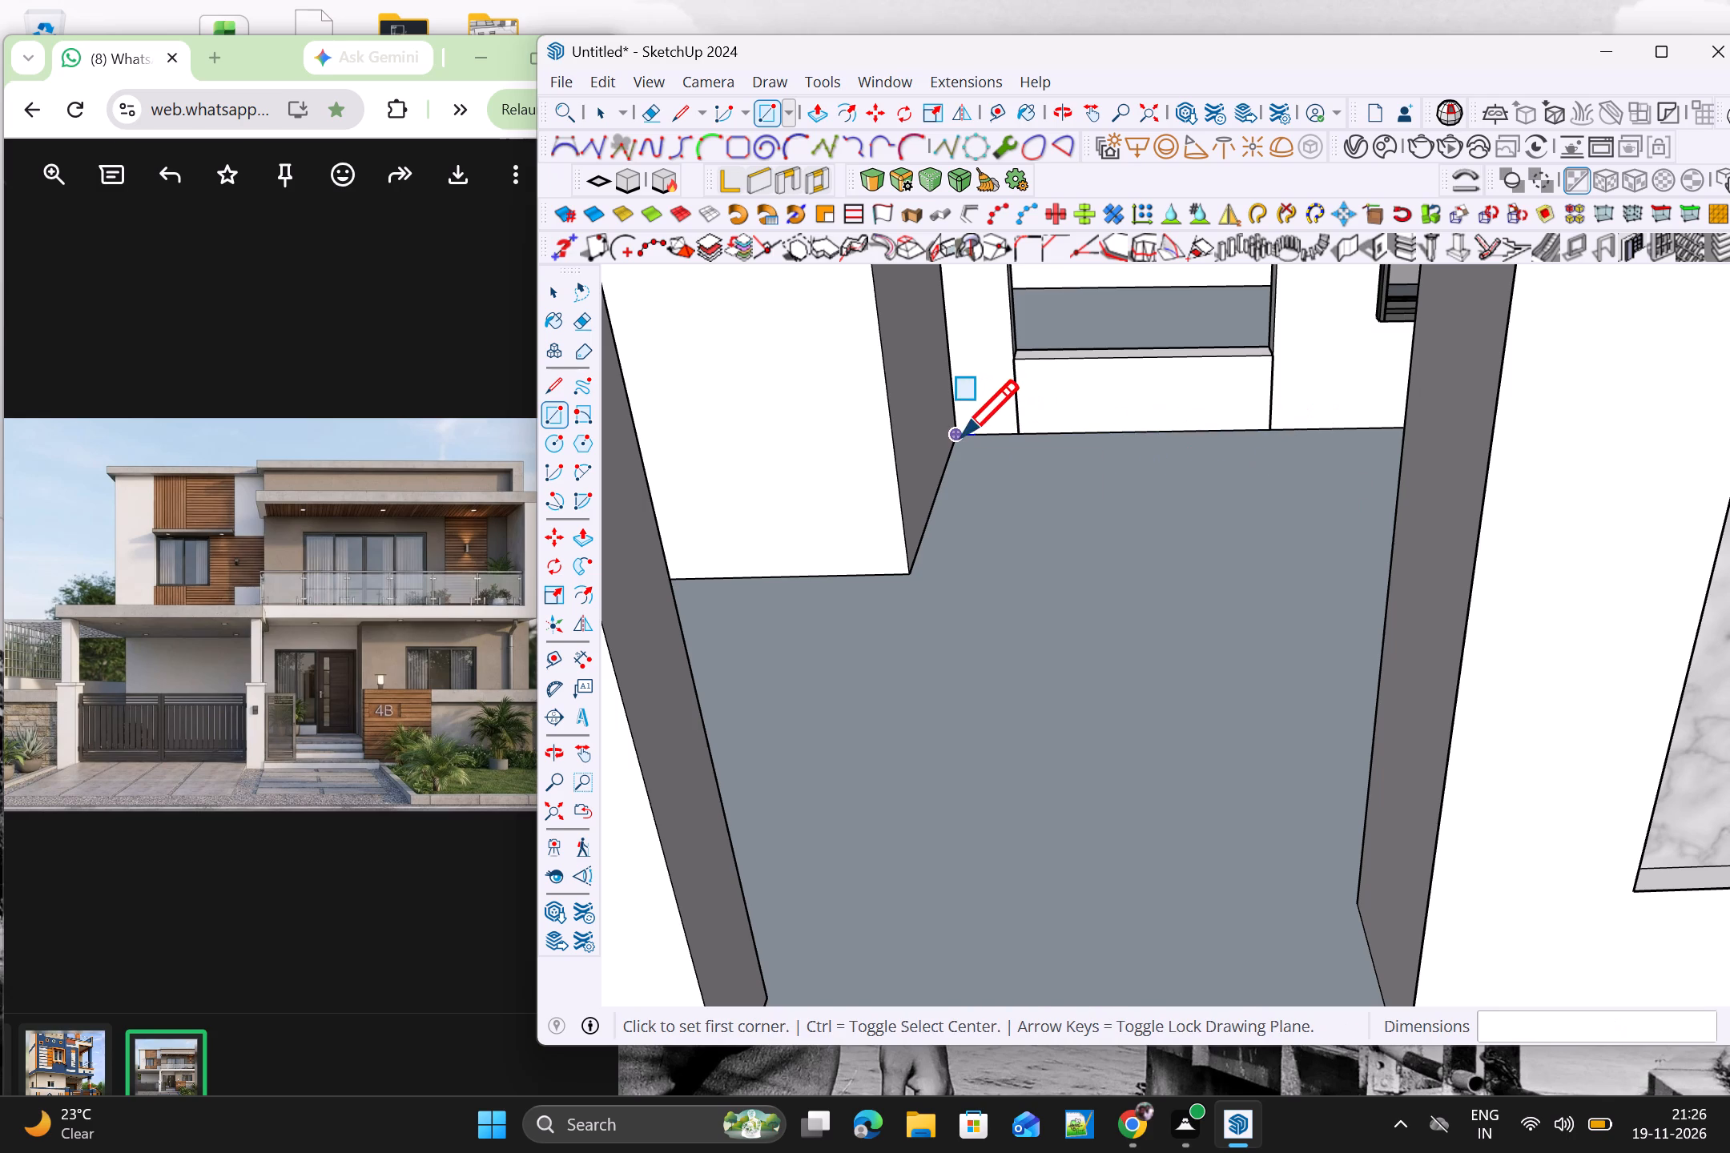
Draw a floor rectangle about 10' 3" by 3' 7" from the recess corner near the doorway to the sign wall's front inner corner.
left_click_drag(961, 438, 971, 448)
scroll(1088, 744, "down", 7)
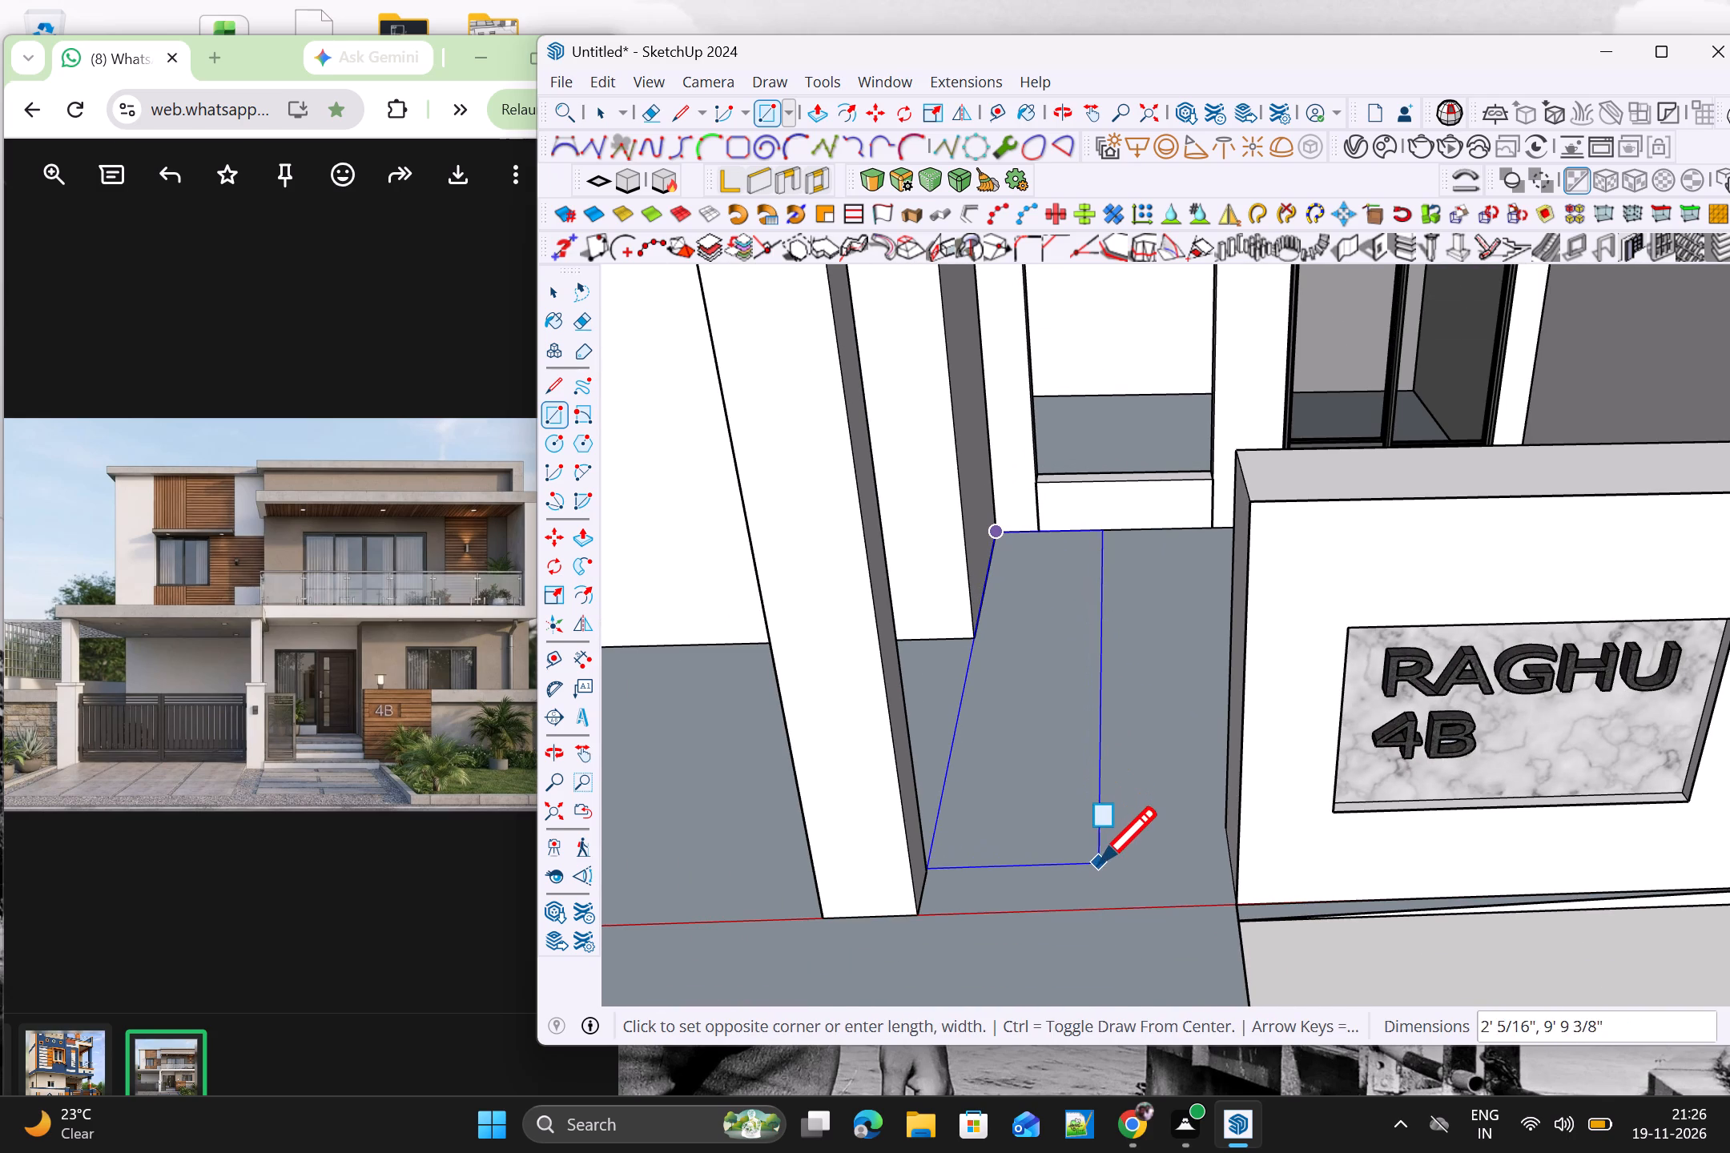
middle_click_drag(1096, 864, 1068, 770, "shift")
scroll(1133, 763, "up", 3)
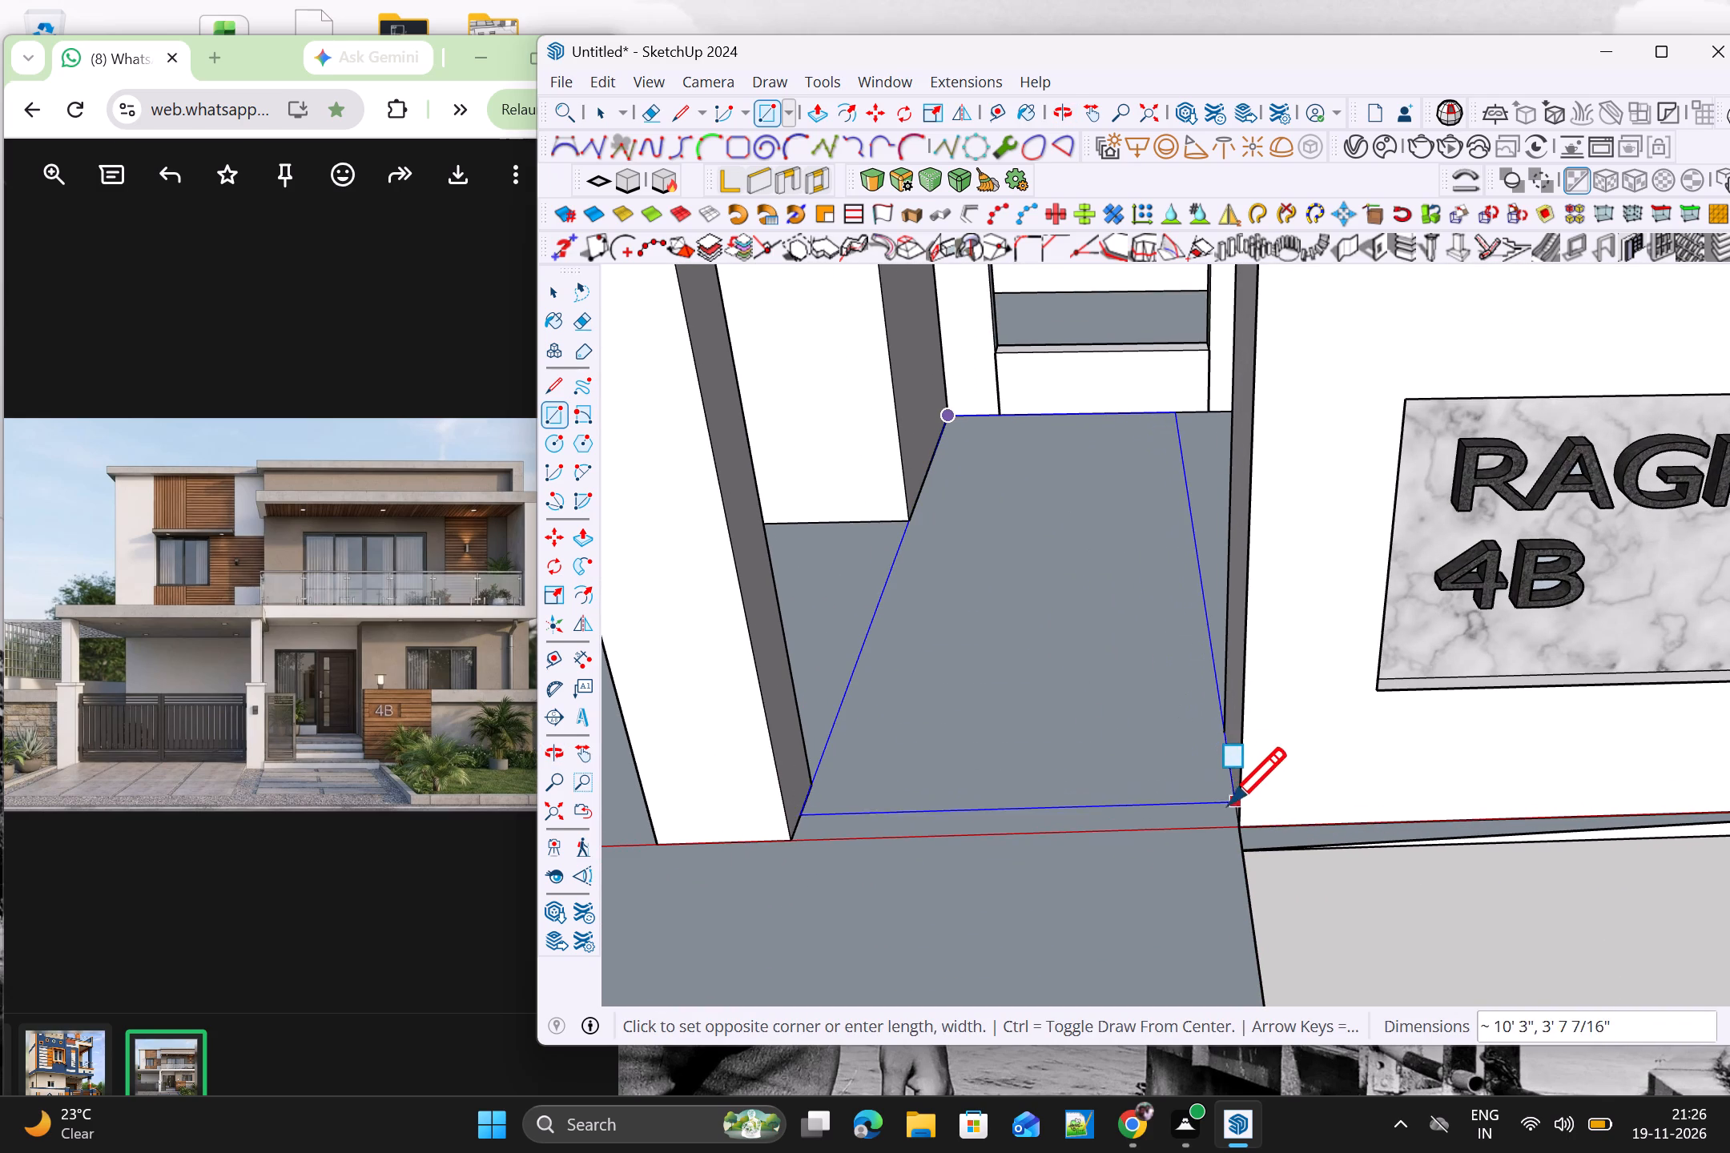
left_click(1232, 818)
Push/Pull the new floor rectangle between the column and the sign wall up by about 2 3/16".
key("p")
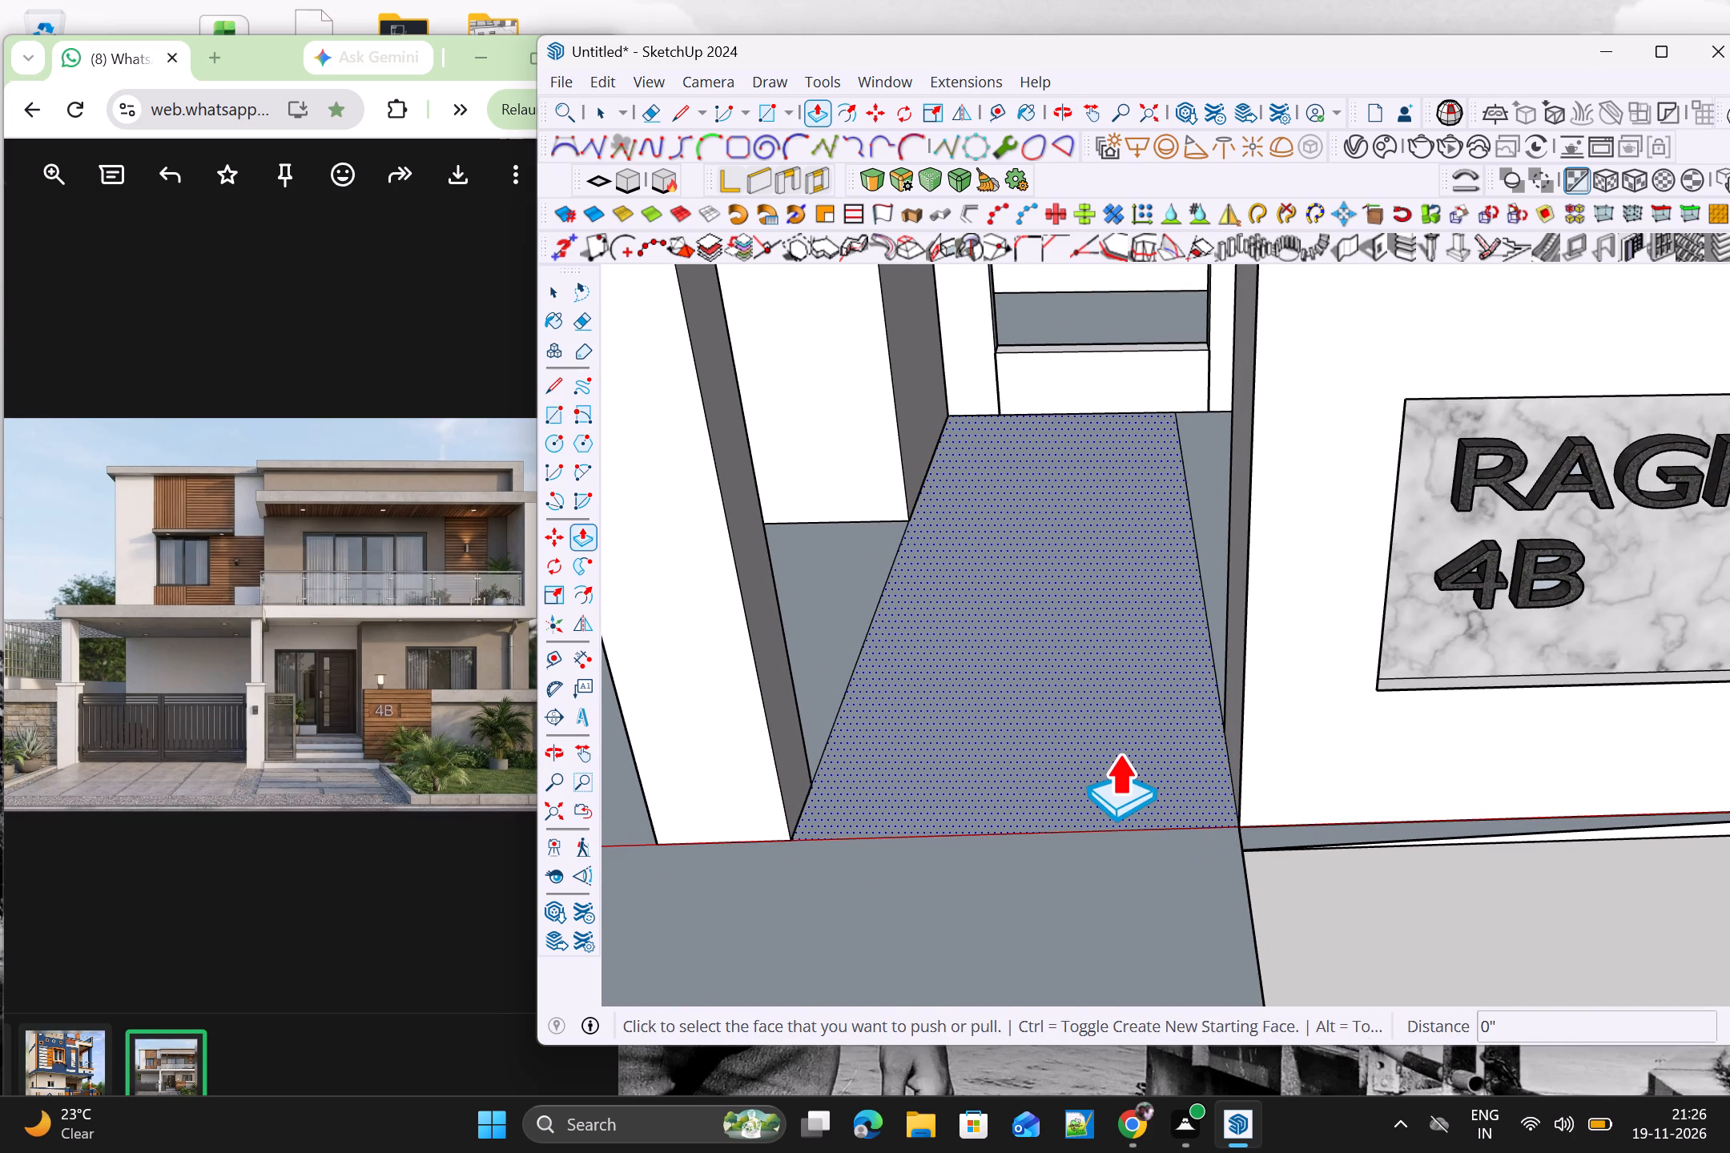
left_click(1119, 752)
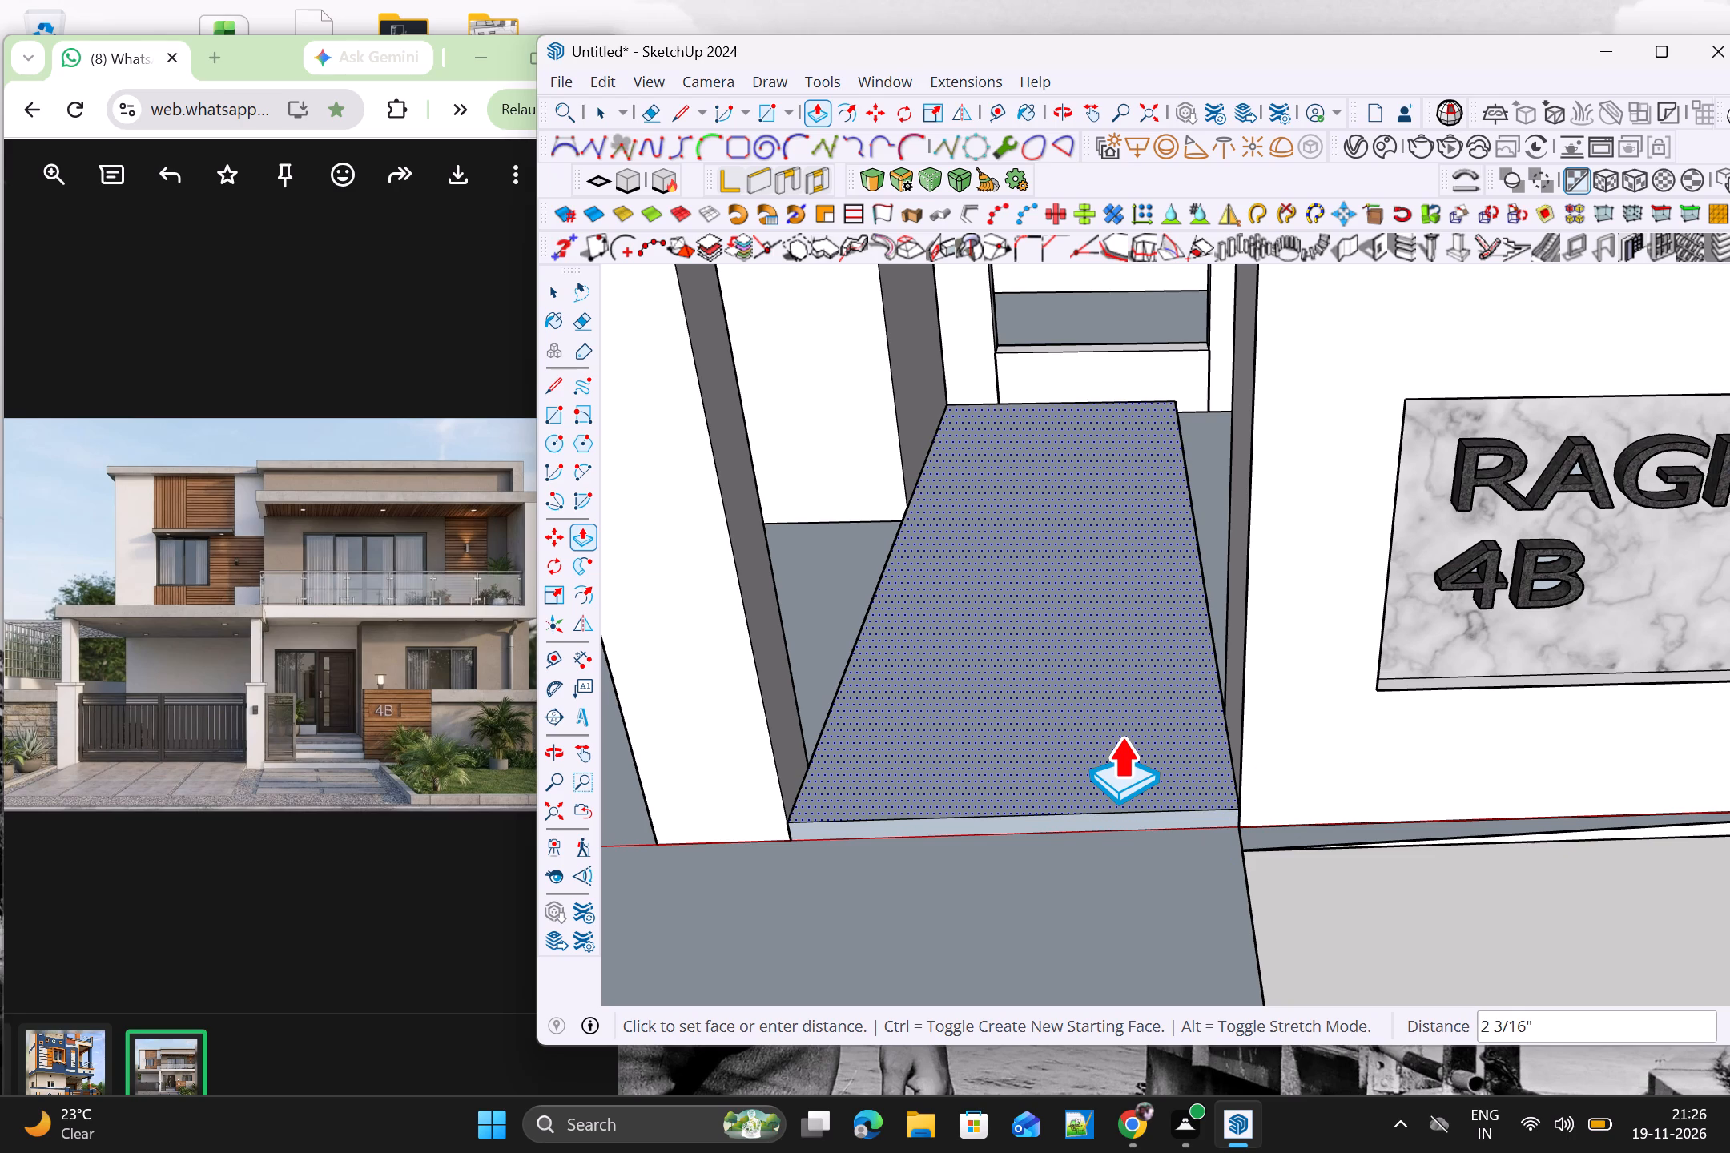
left_click(1121, 735)
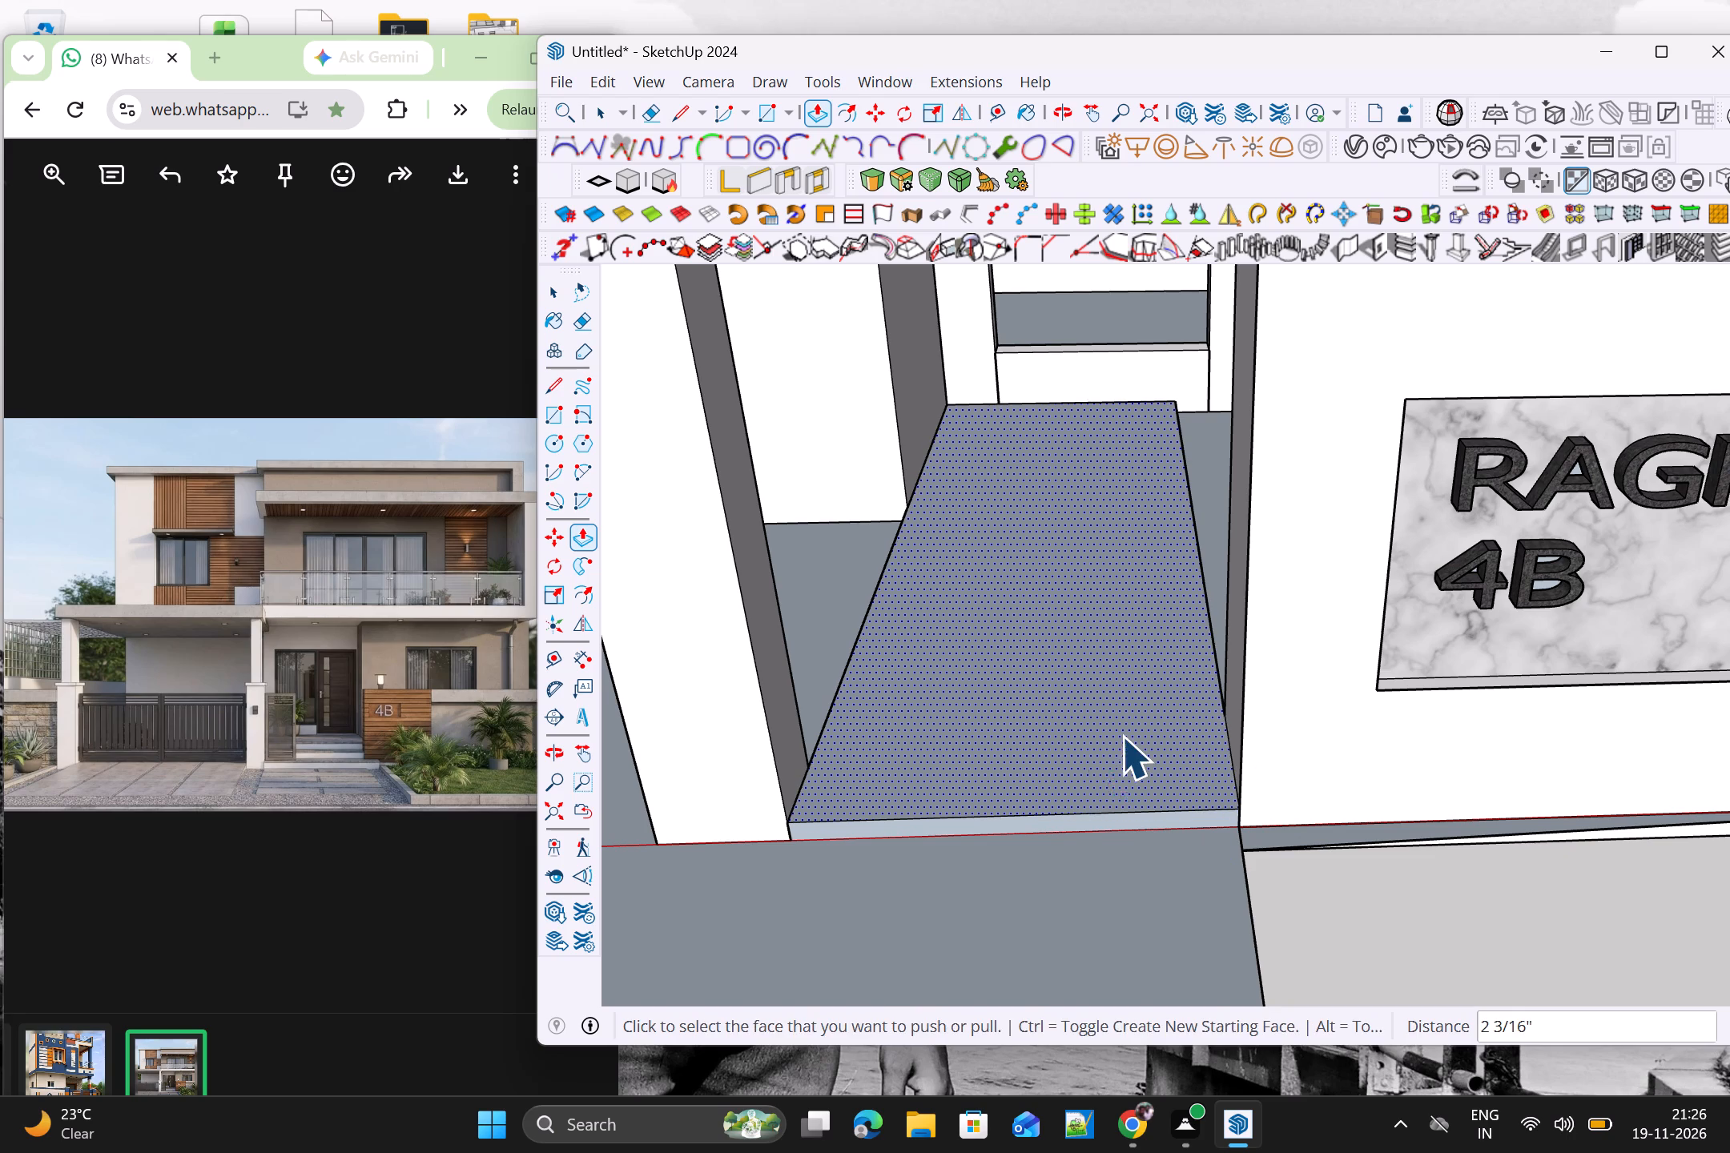
Make a group from the top face and bounding edges of the raised entrance floor.
key("space")
triple_click(1120, 739)
right_click(1120, 742)
left_click(1125, 777)
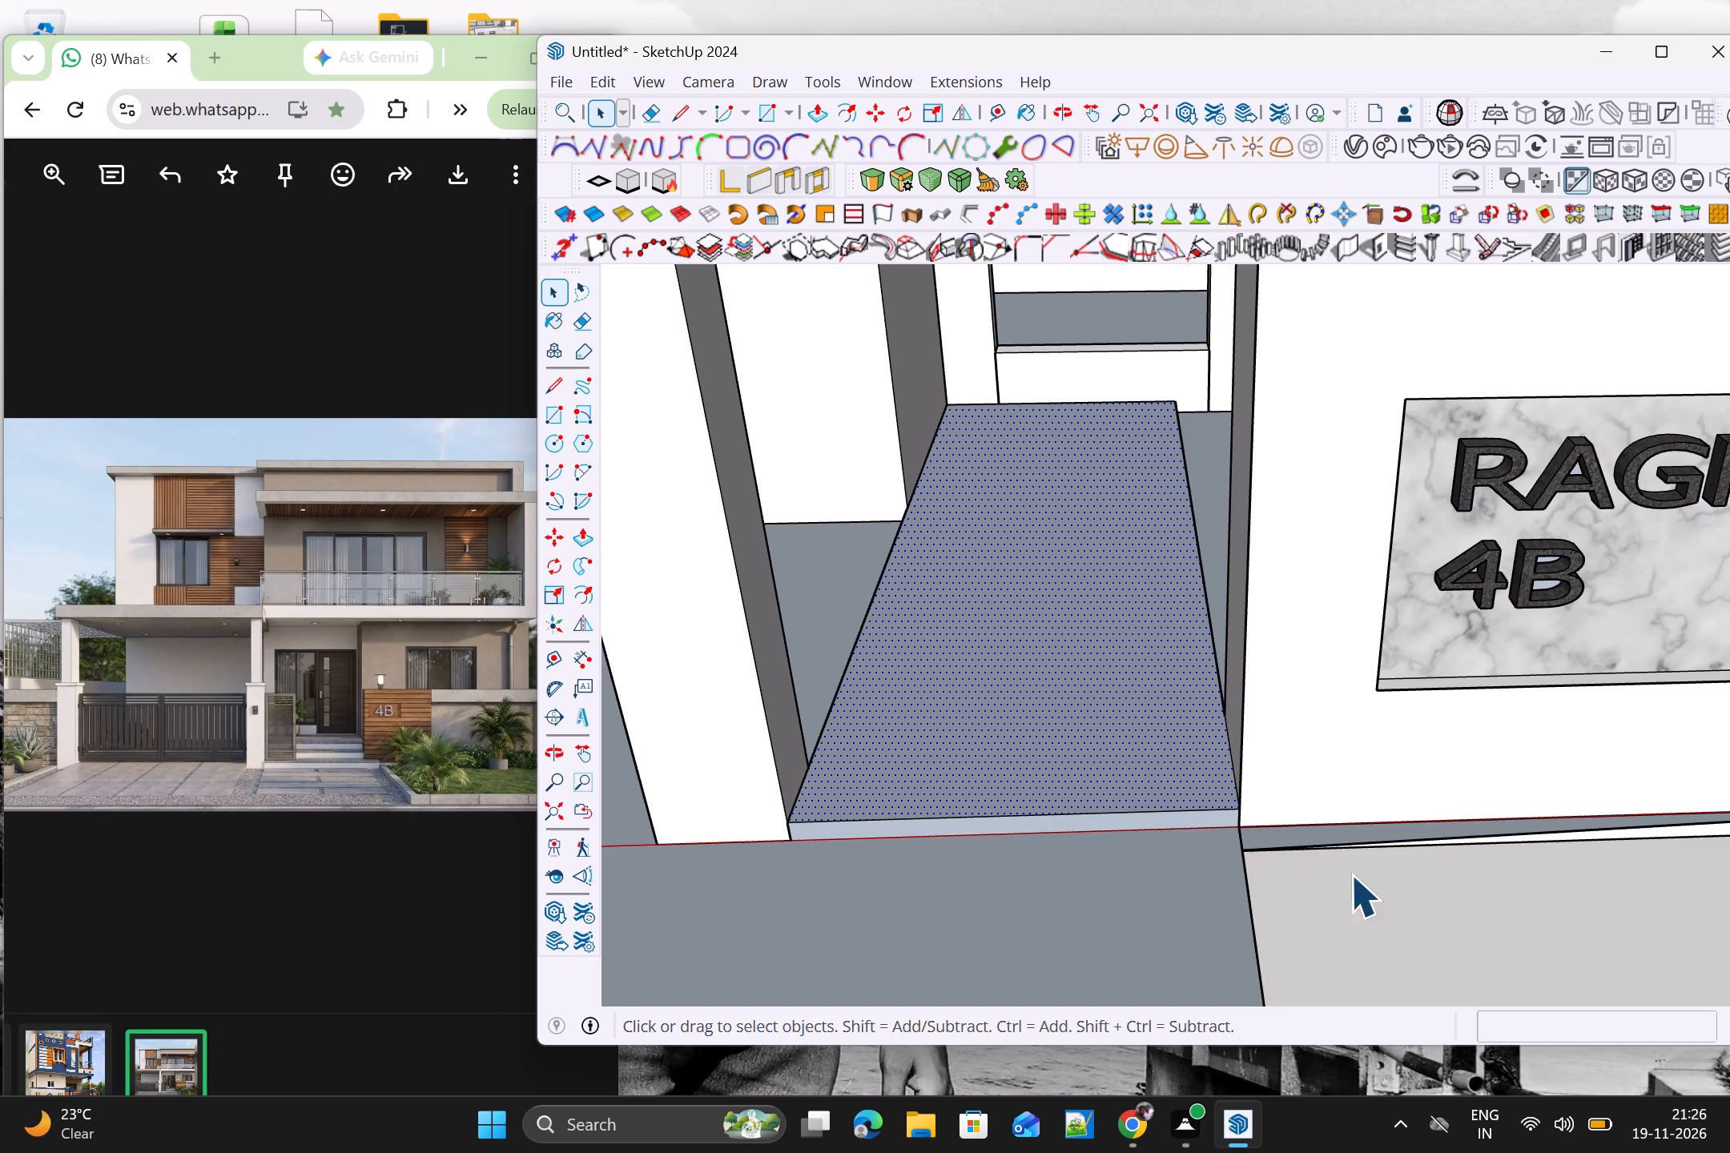
left_click(1357, 889)
double_click(1165, 793)
triple_click(1165, 794)
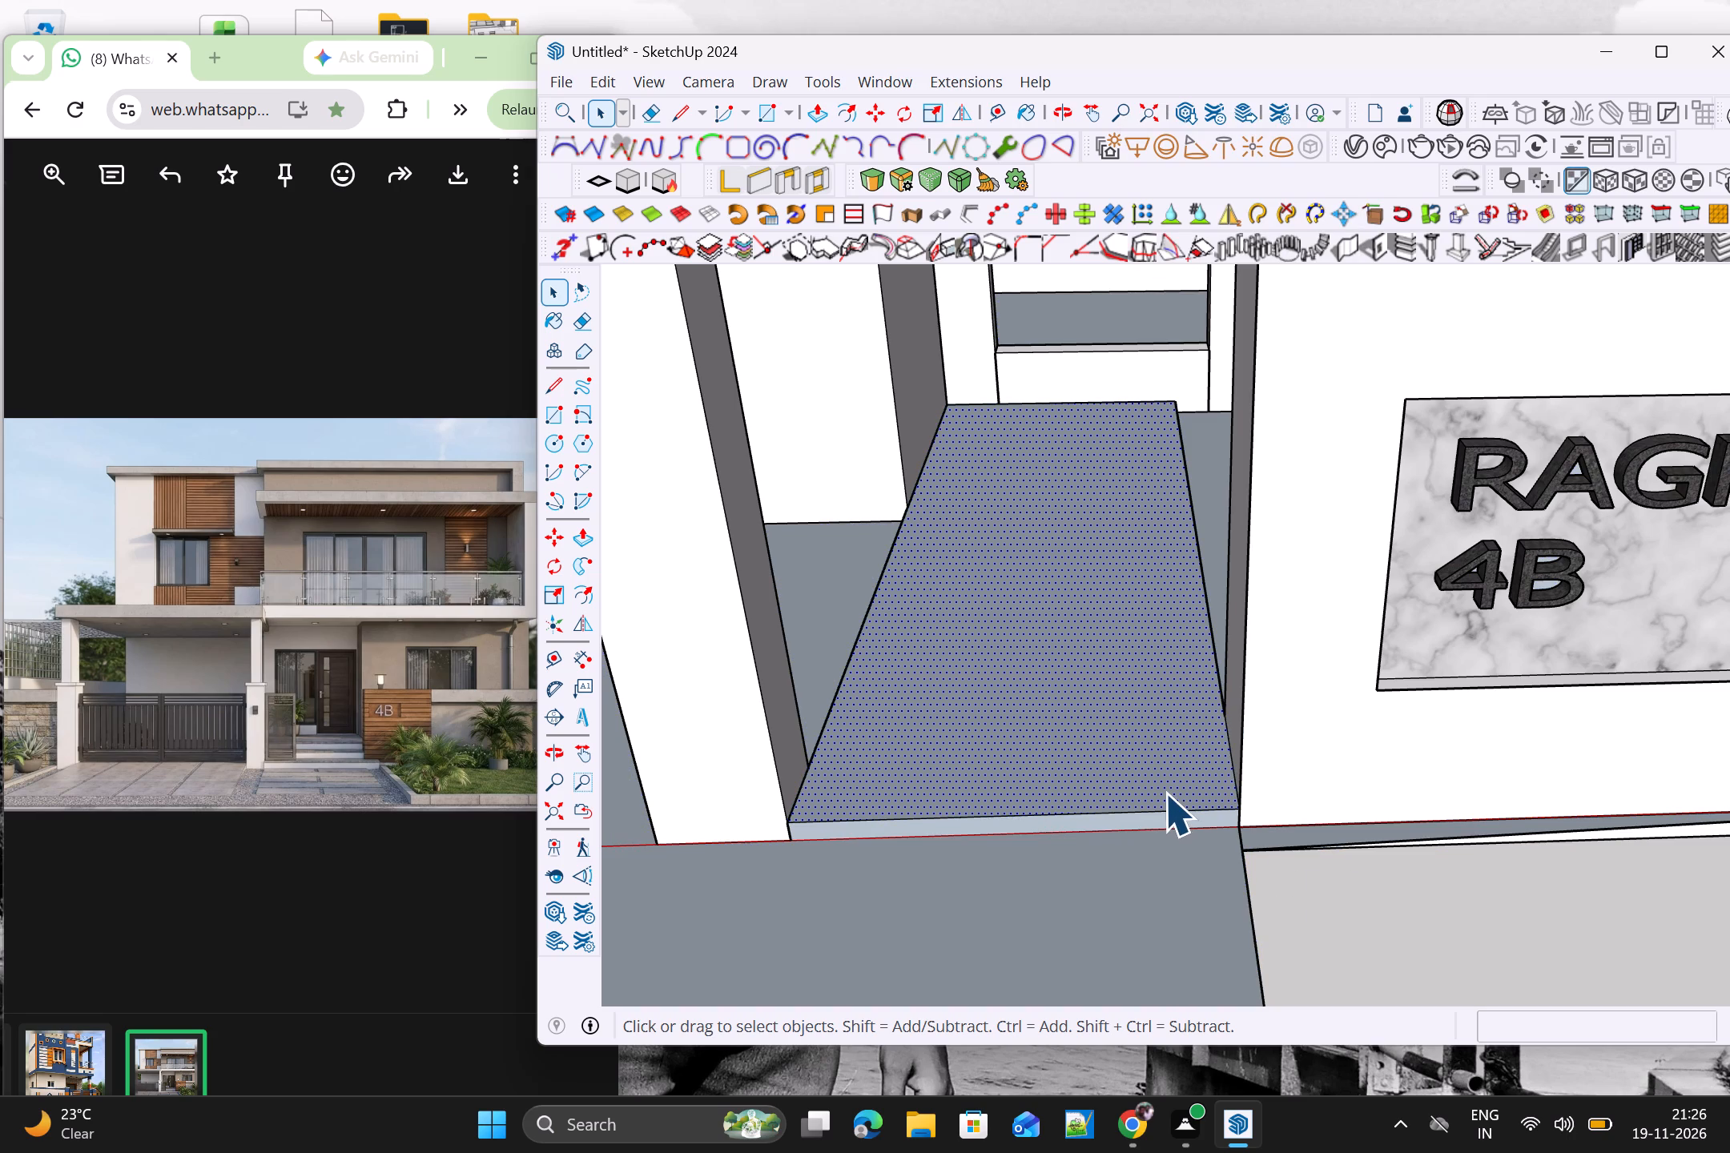
double_click(1165, 794)
double_click(1165, 789)
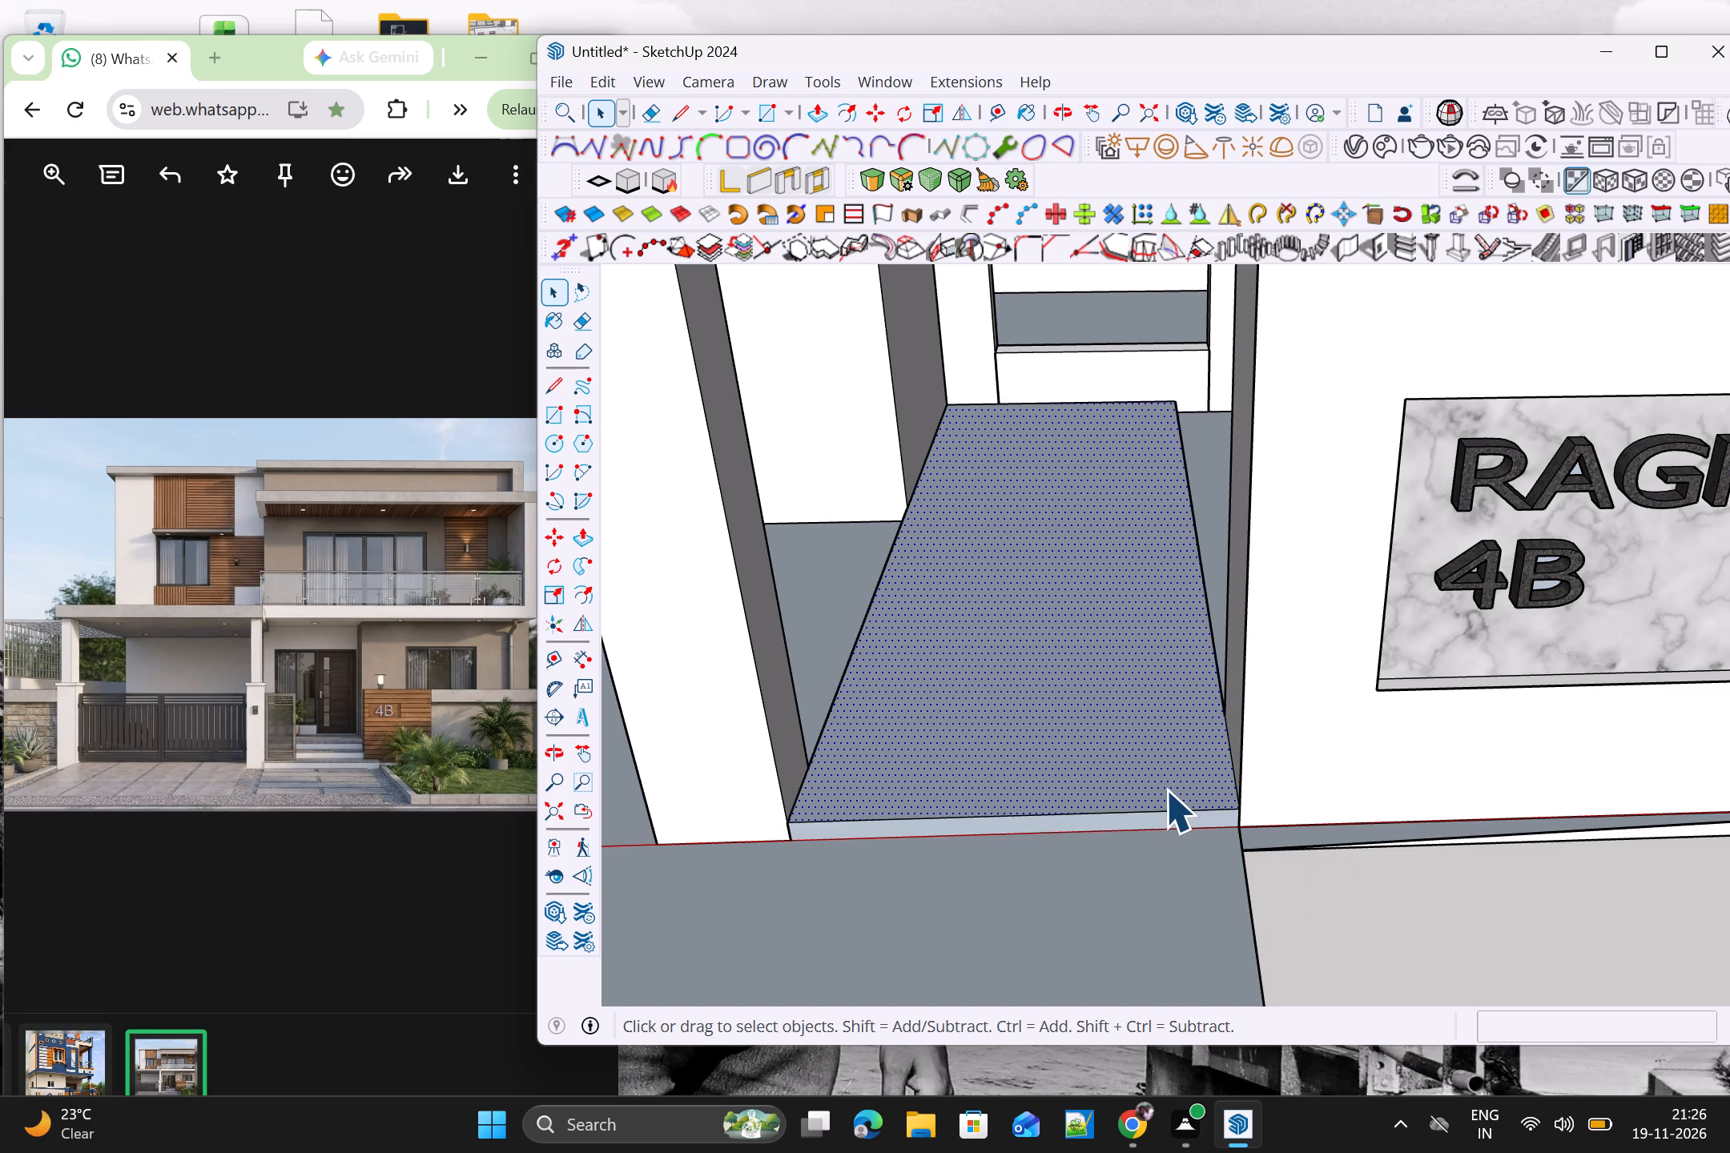
right_click(1165, 789)
left_click(1253, 379)
Push/Pull the raised floor's narrow side face behind the sign wall across to the far side wall.
scroll(1236, 464, "down", 5)
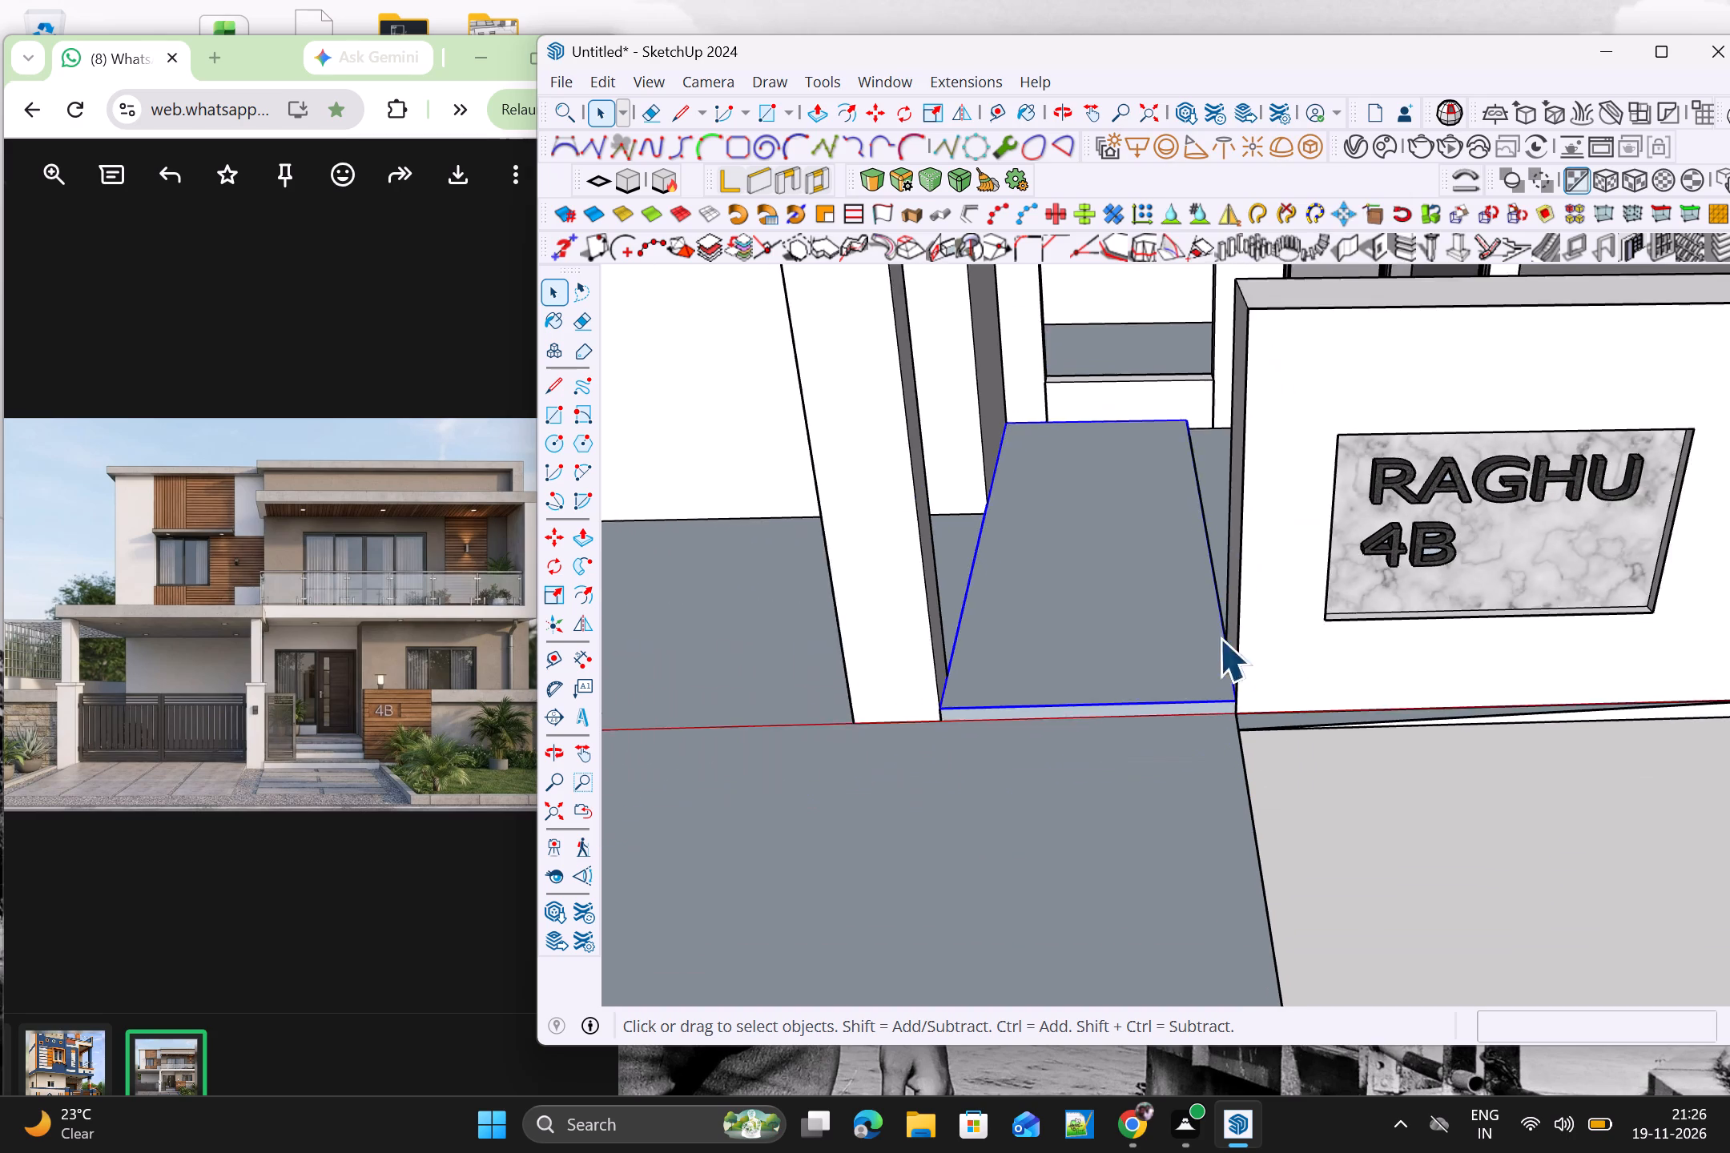
scroll(1219, 638, "down", 4)
middle_click_drag(1206, 758, 1303, 713)
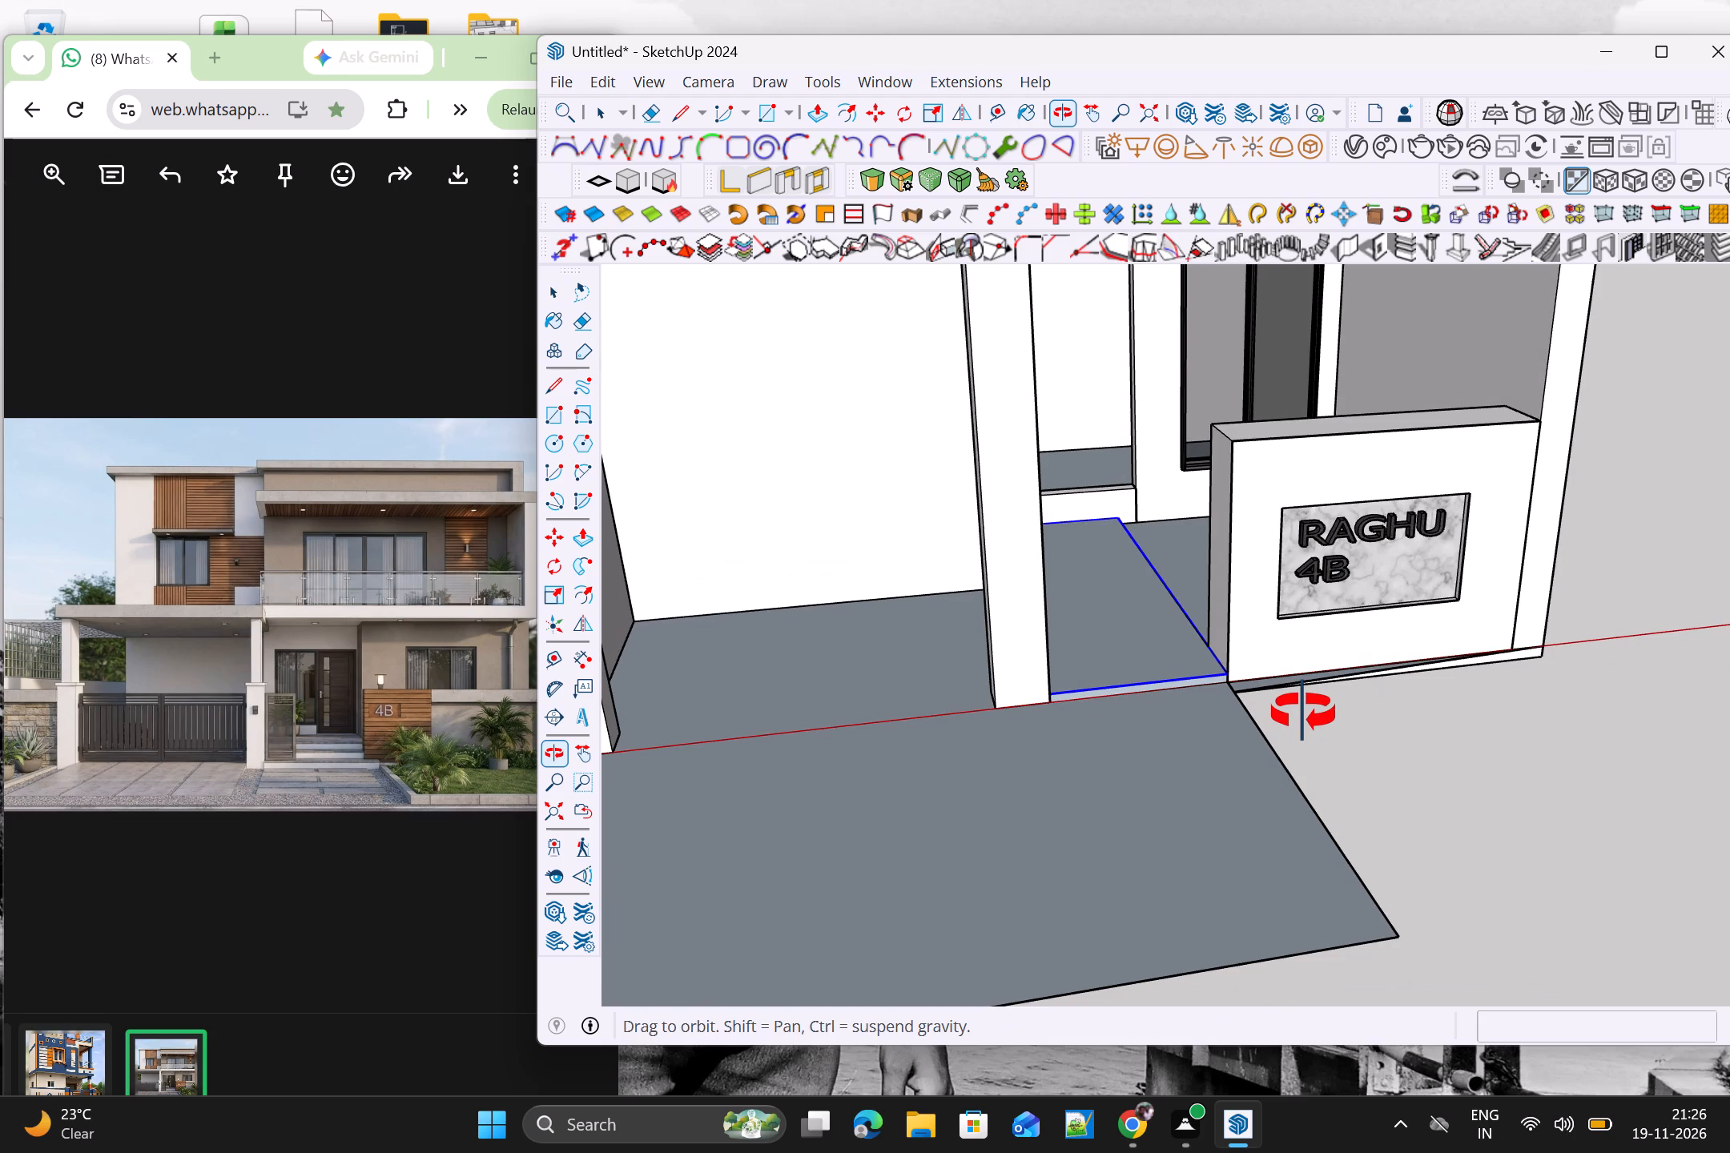
middle_click_drag(1303, 713, 1302, 713)
scroll(1115, 673, "up", 3)
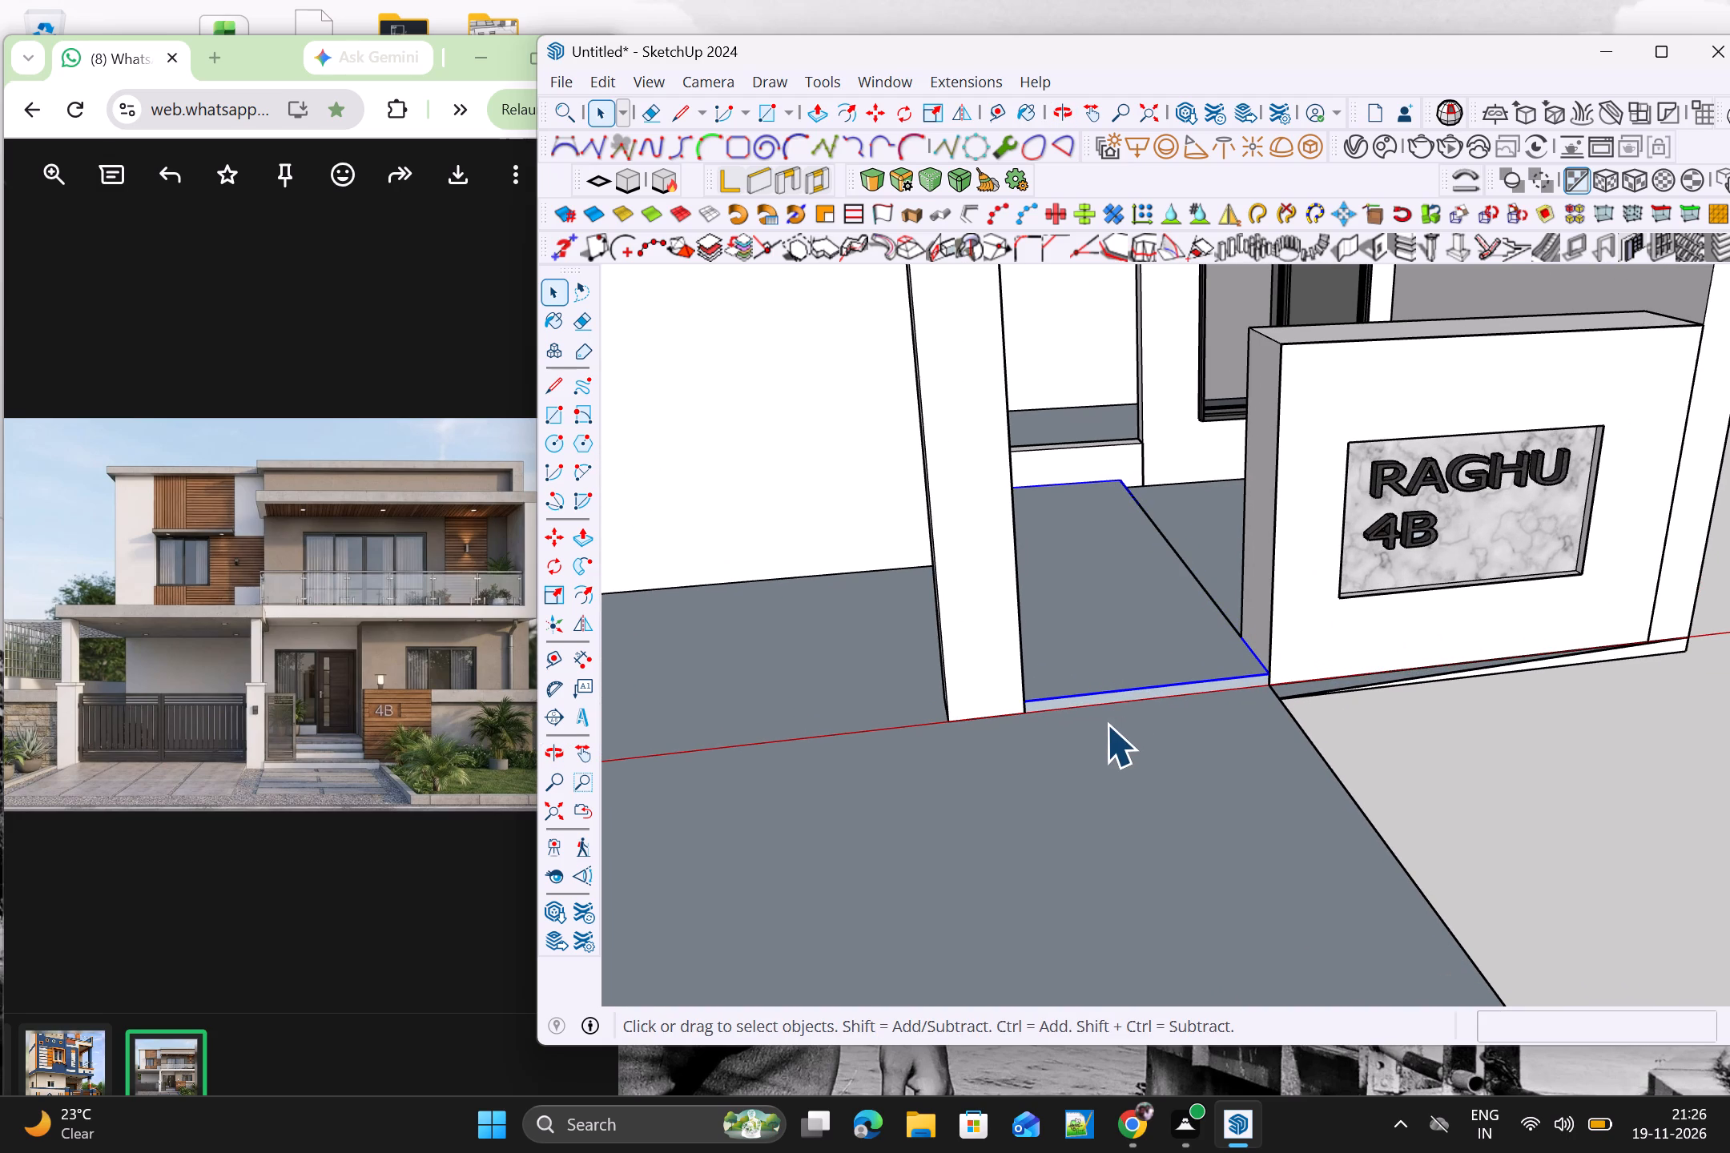
scroll(1089, 725, "down", 7)
middle_click_drag(1087, 754, 1044, 715)
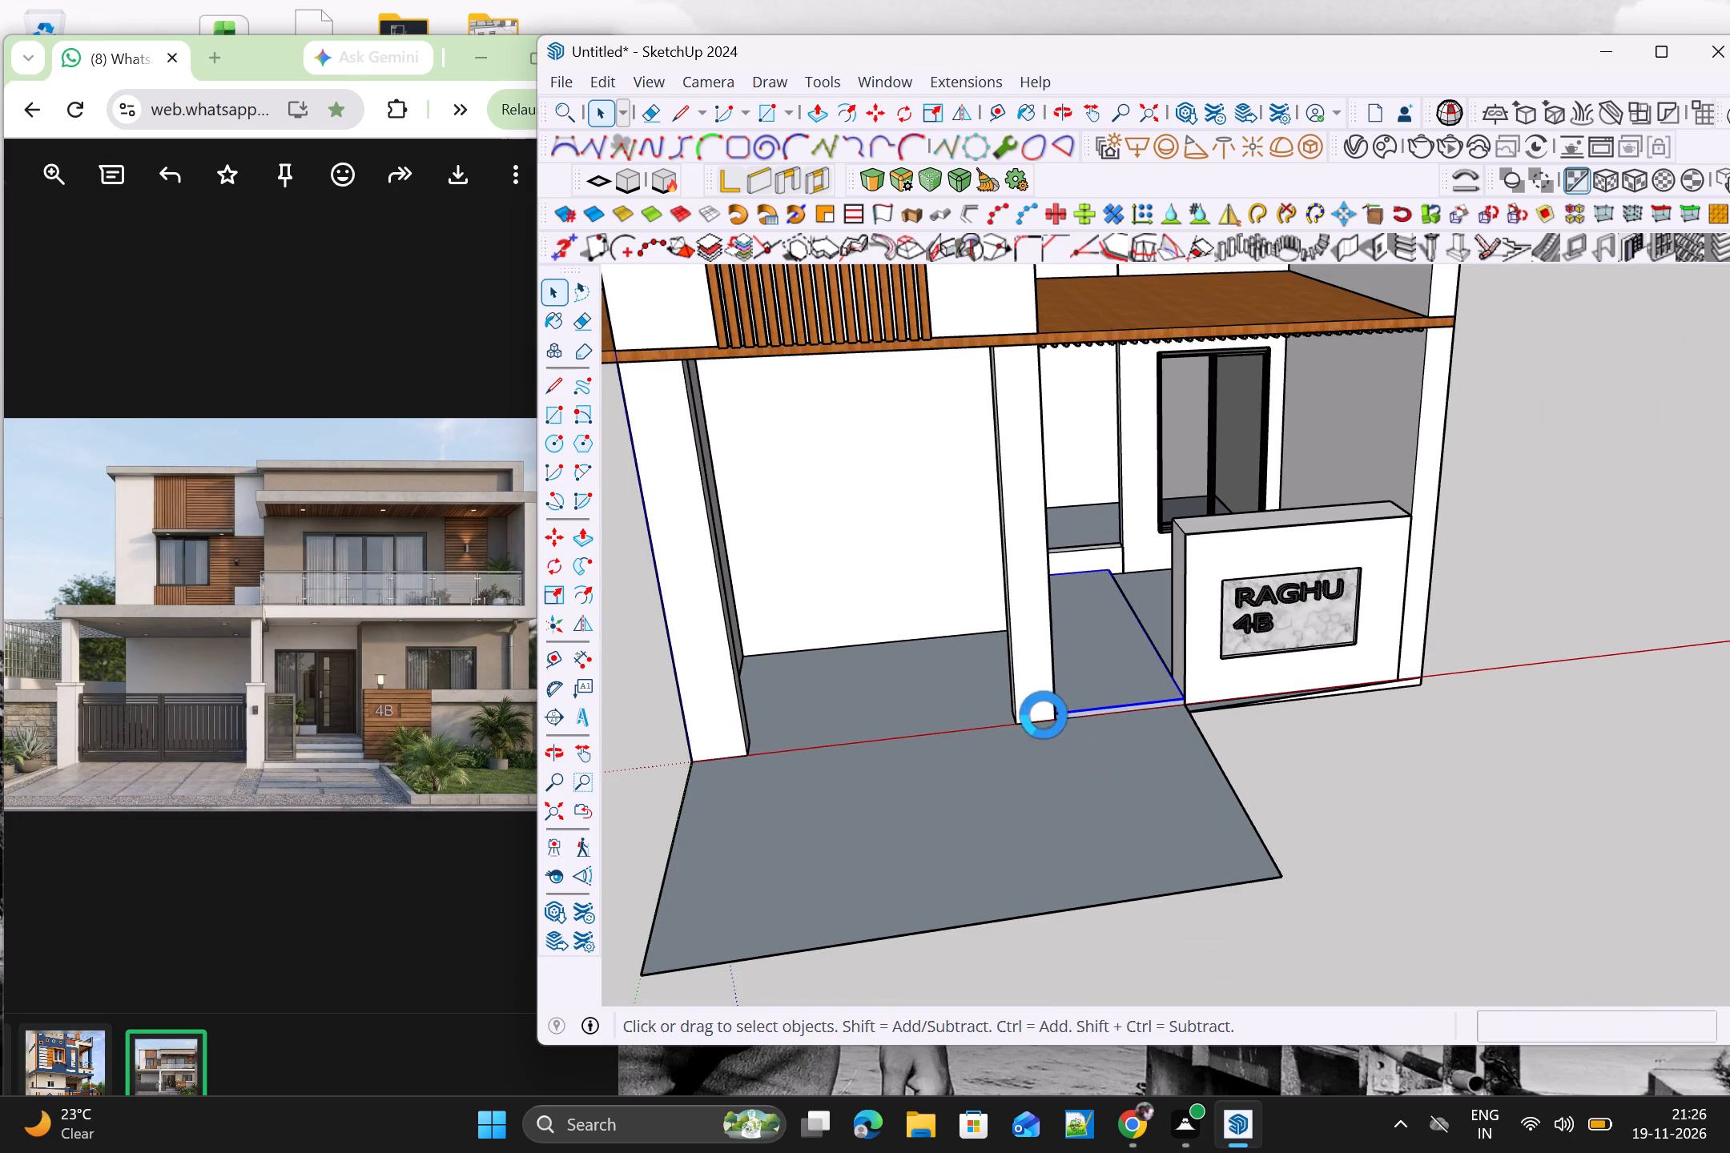
middle_click_drag(1044, 715, 1032, 710)
scroll(1141, 681, "up", 2)
middle_click_drag(1265, 721, 899, 883)
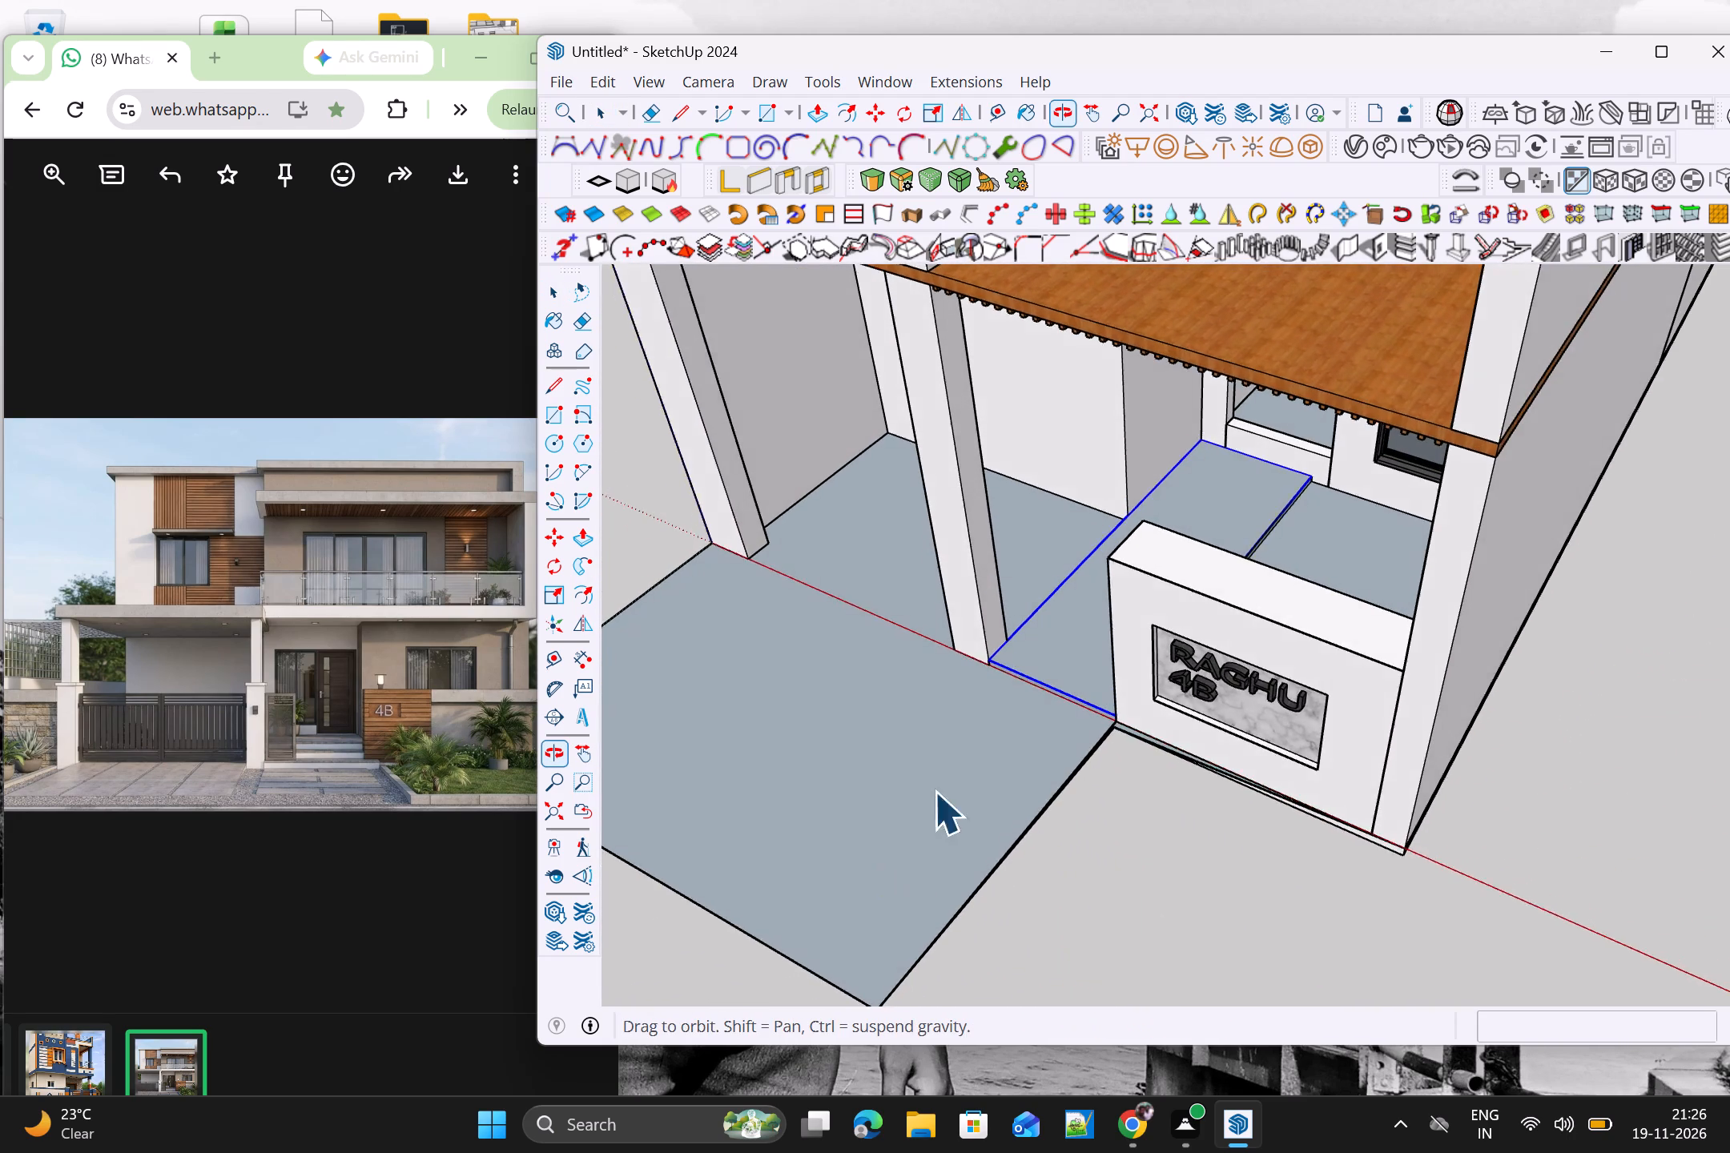
scroll(1186, 579, "up", 15)
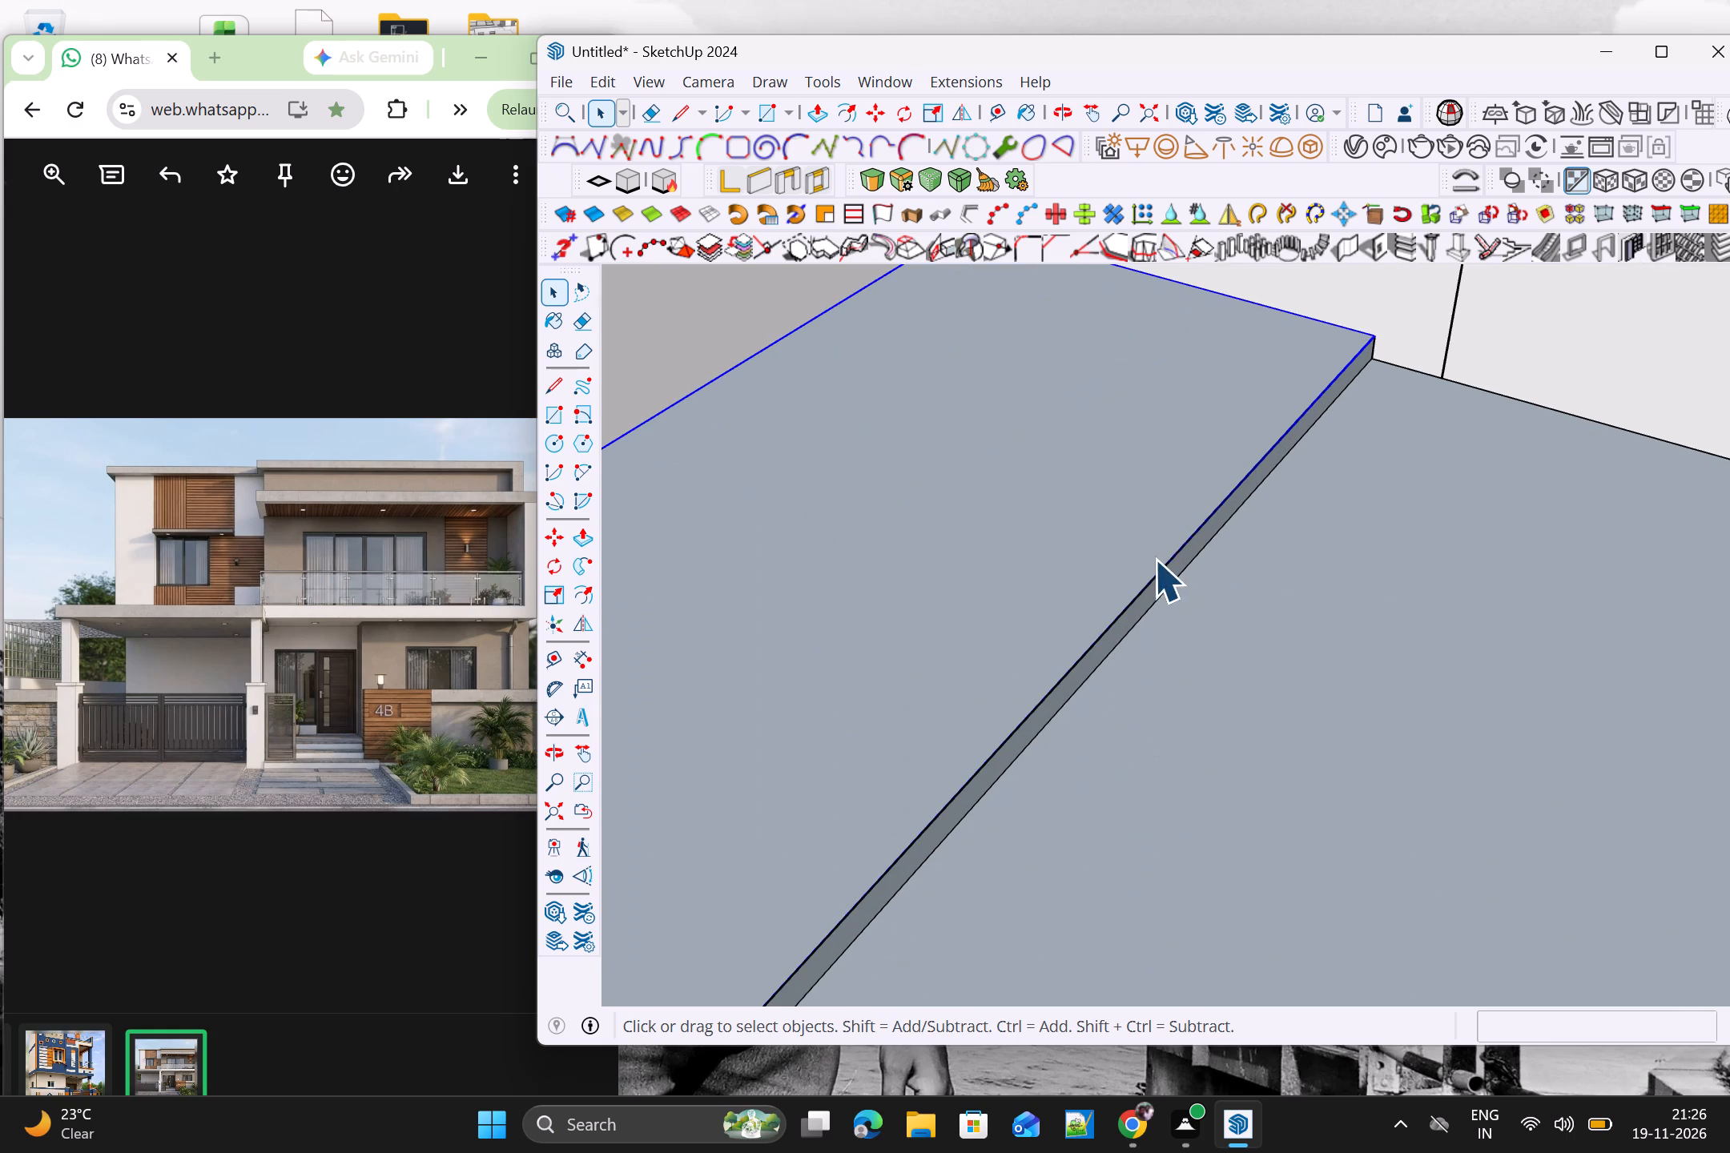
triple_click(1181, 569)
left_click(1169, 569)
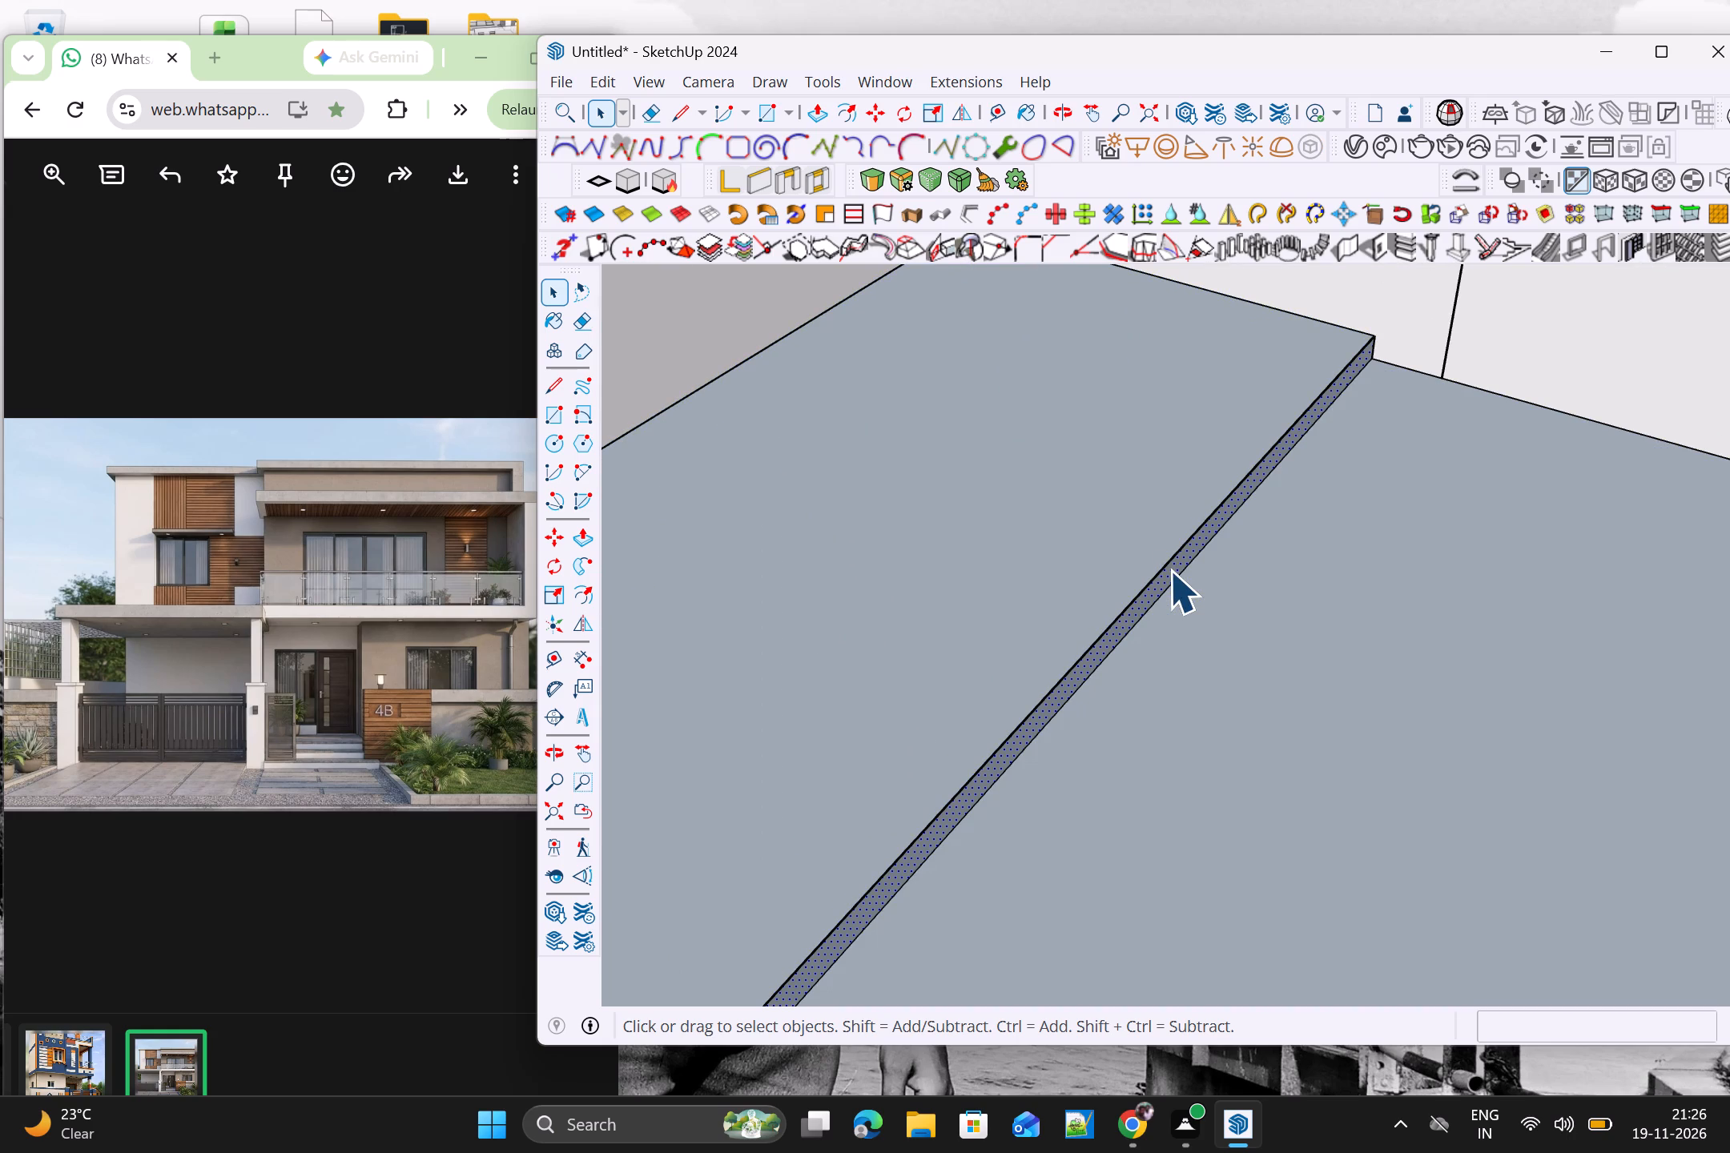
key("p")
left_click(1169, 570)
scroll(1247, 609, "down", 2)
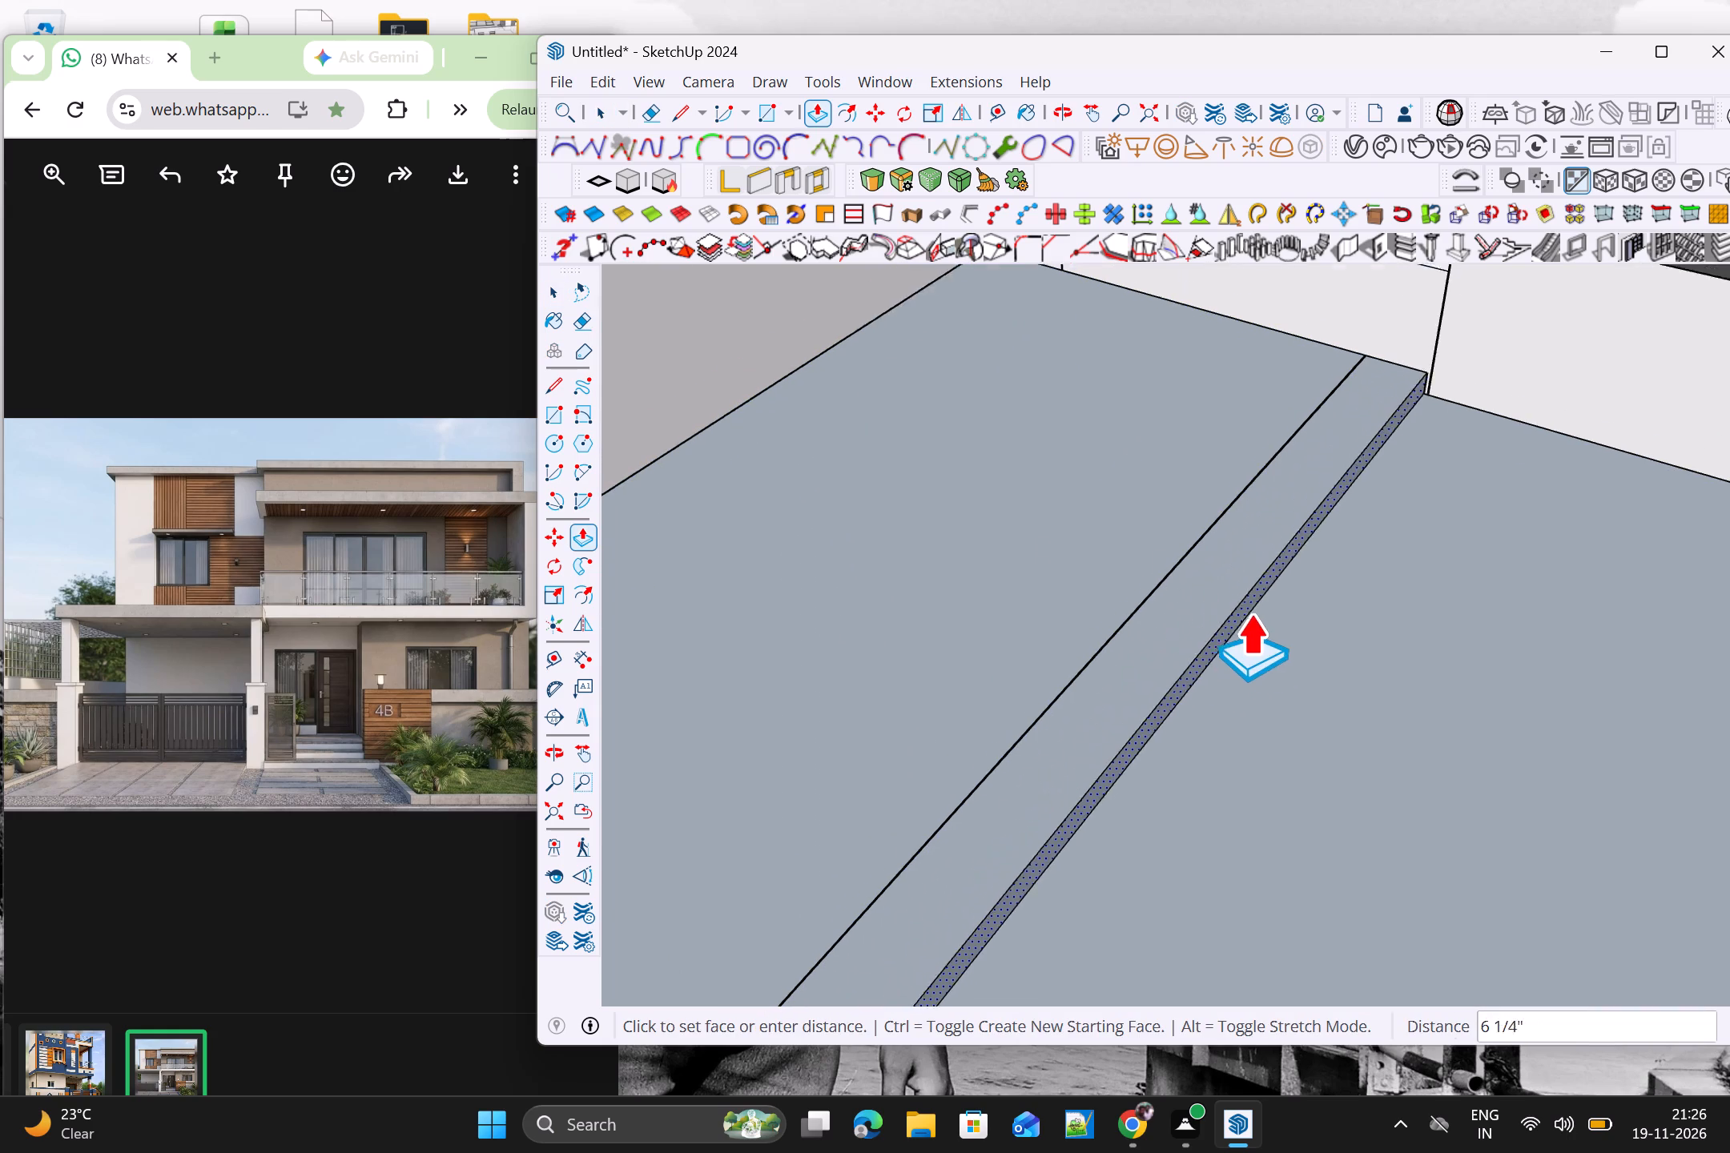
scroll(1250, 612, "down", 6)
scroll(1461, 716, "down", 6)
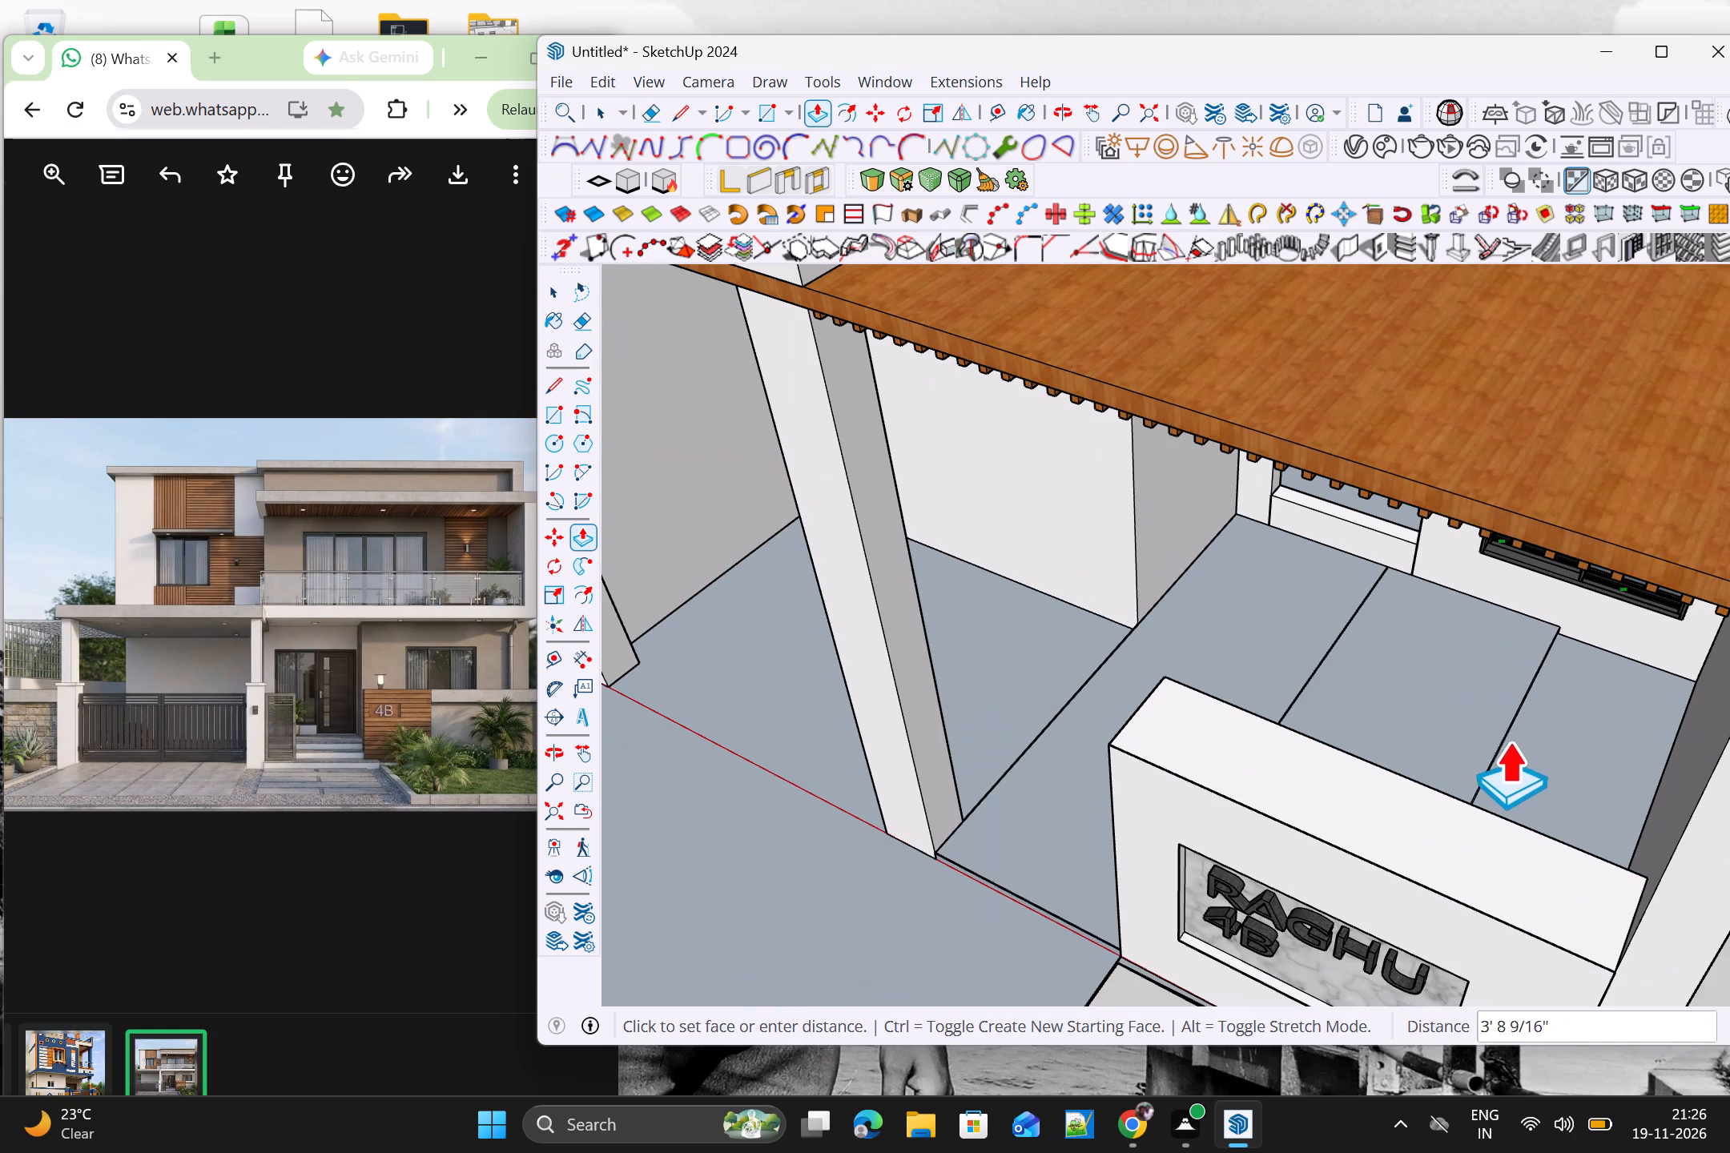
left_click(1658, 793)
key("space")
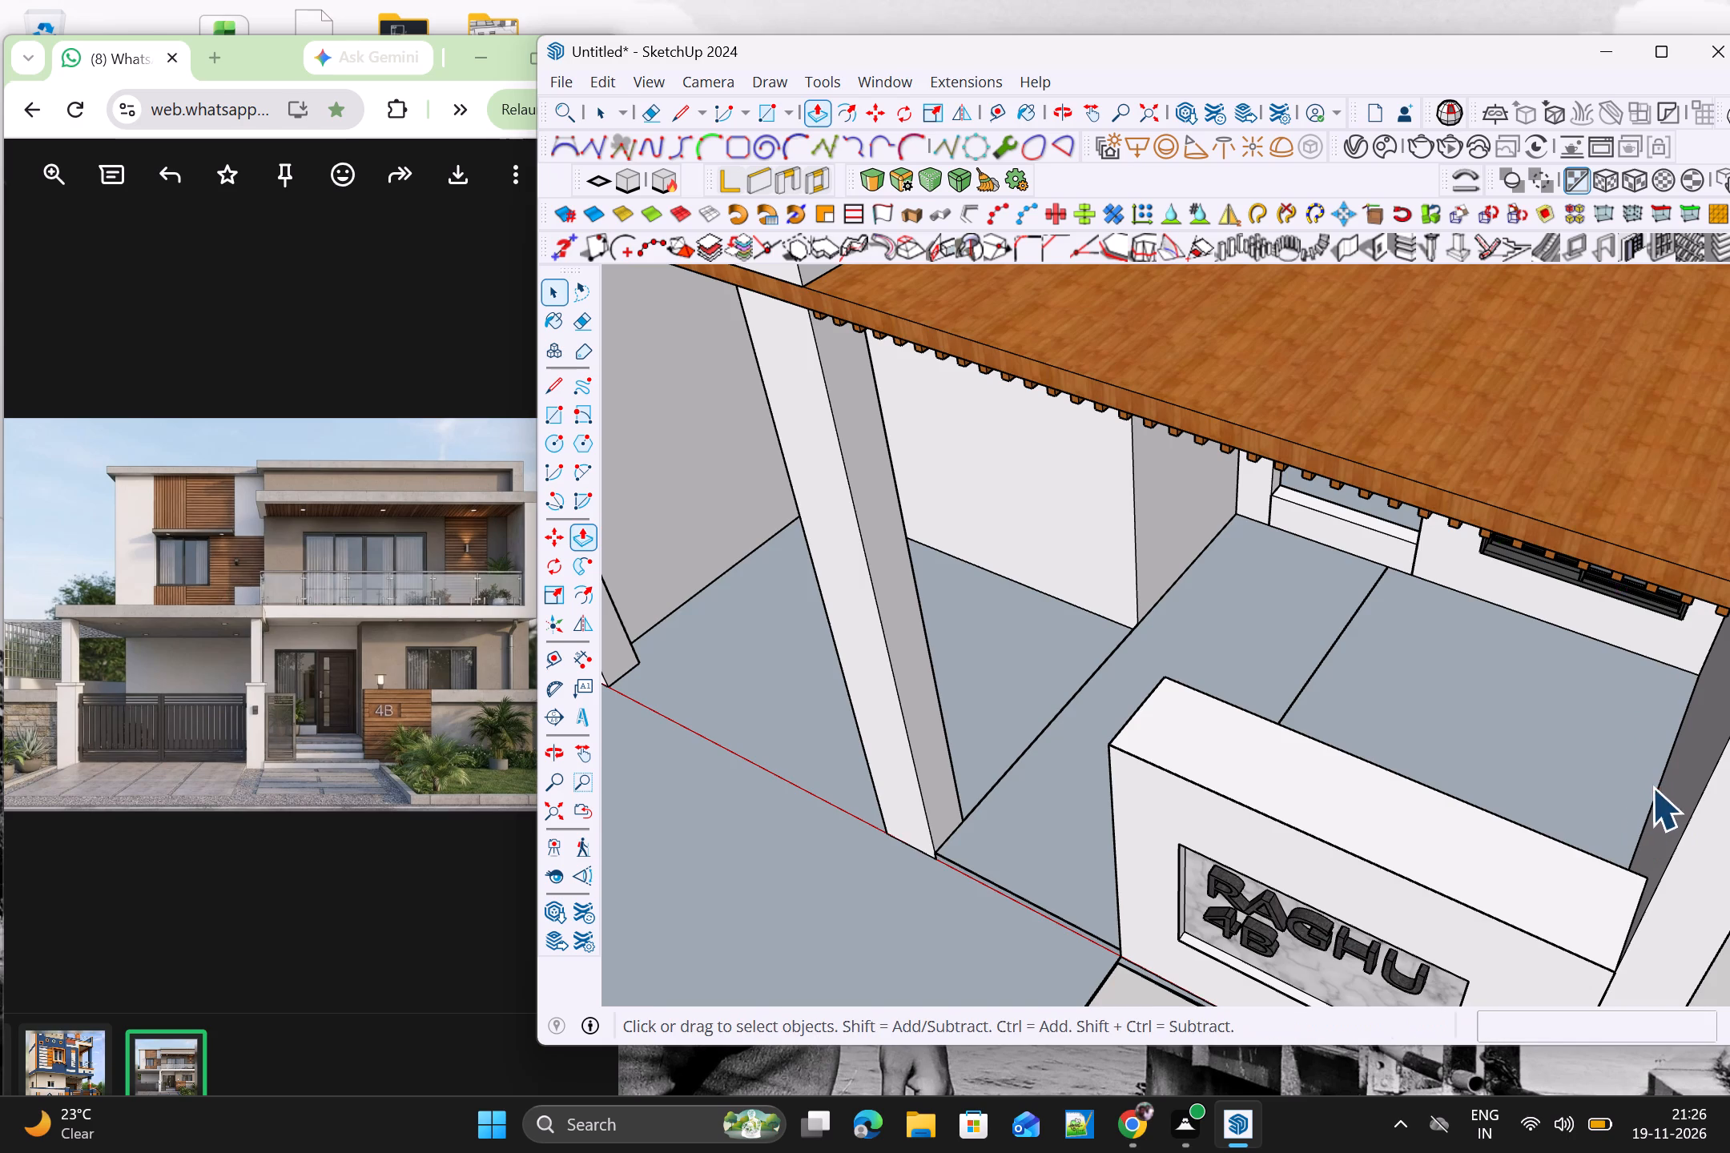
Review the whole house front and the extended entrance floor from several angles and distances.
scroll(1614, 785, "down", 7)
middle_click_drag(1418, 898, 1566, 733)
left_click(1551, 942)
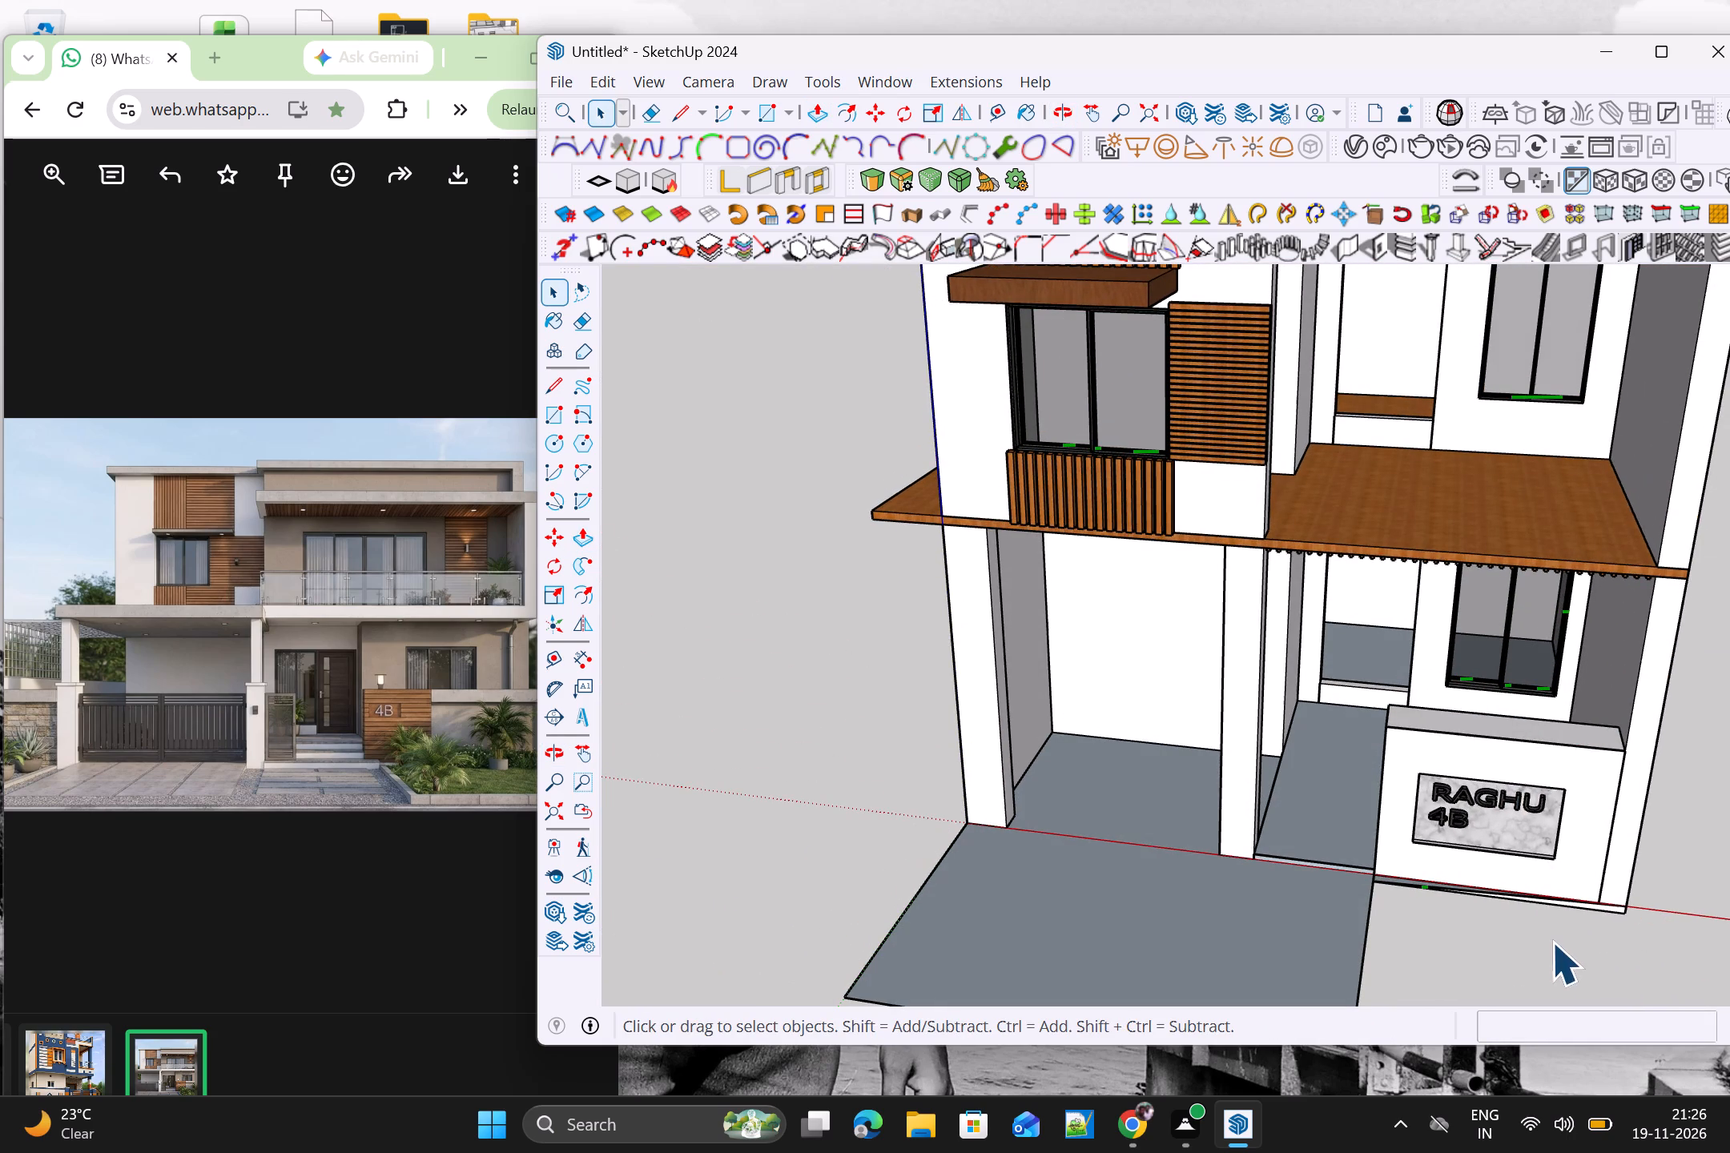
middle_click_drag(1519, 940, 1520, 869)
scroll(1468, 867, "down", 8)
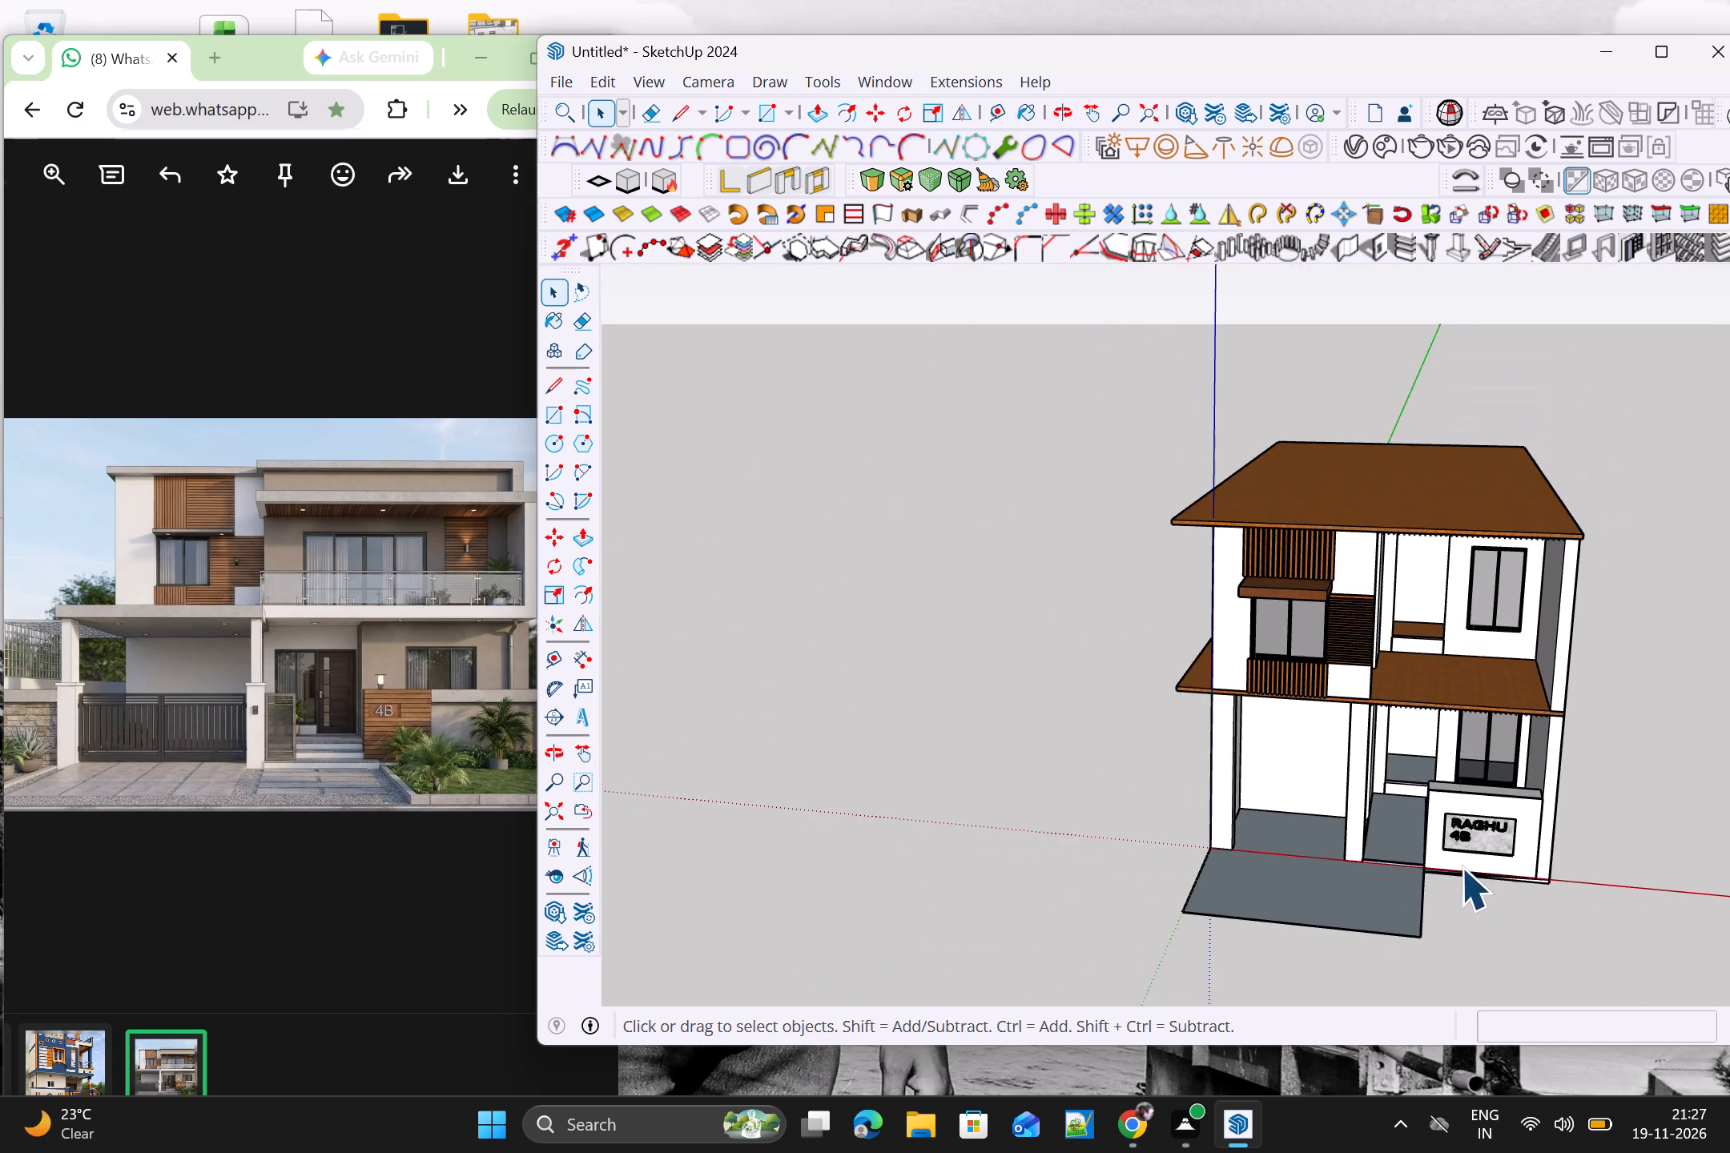
middle_click_drag(1459, 867, 1580, 748)
scroll(1475, 826, "down", 2)
middle_click_drag(1474, 911, 1297, 807, "shift")
scroll(1316, 805, "up", 3)
middle_click_drag(1358, 803, 1298, 892)
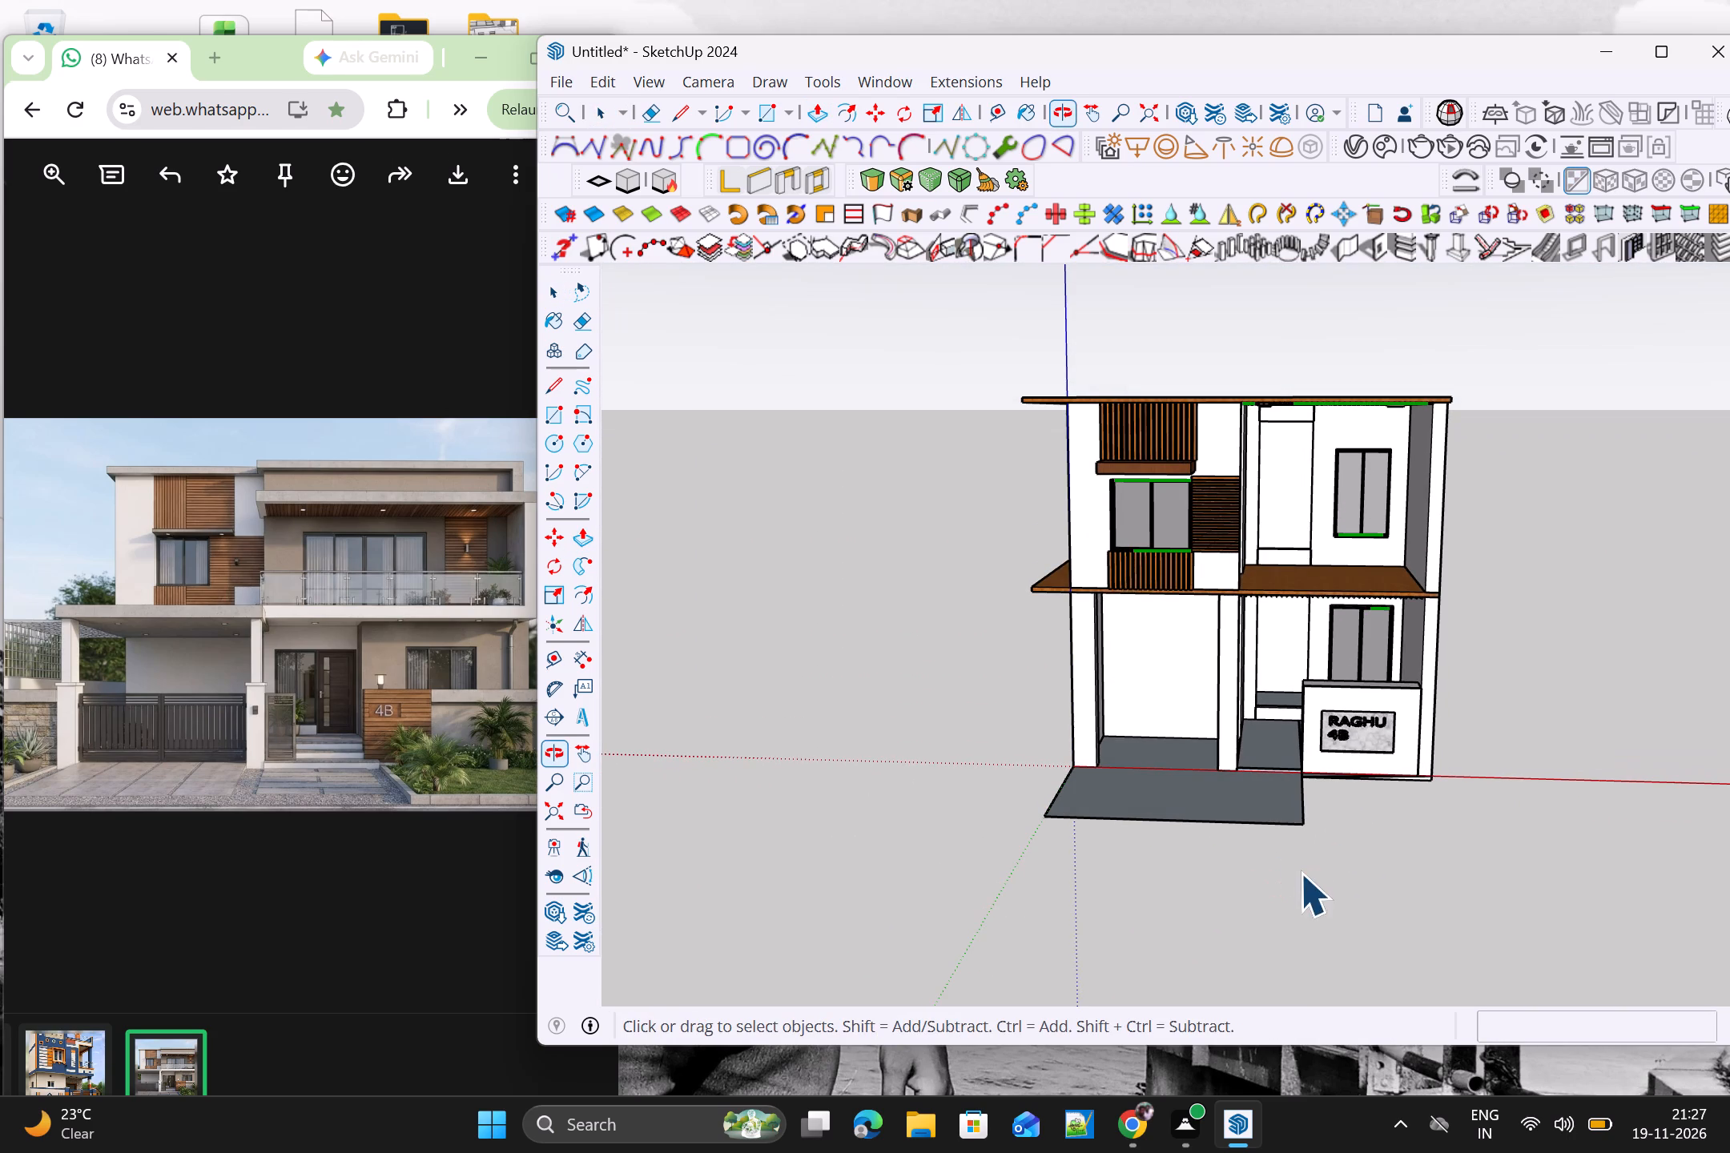
Draw a narrow ground rectangle about 4" by 6' 1" alongside the porch slab's edge, in front of the sign wall.
scroll(1316, 838, "up", 6)
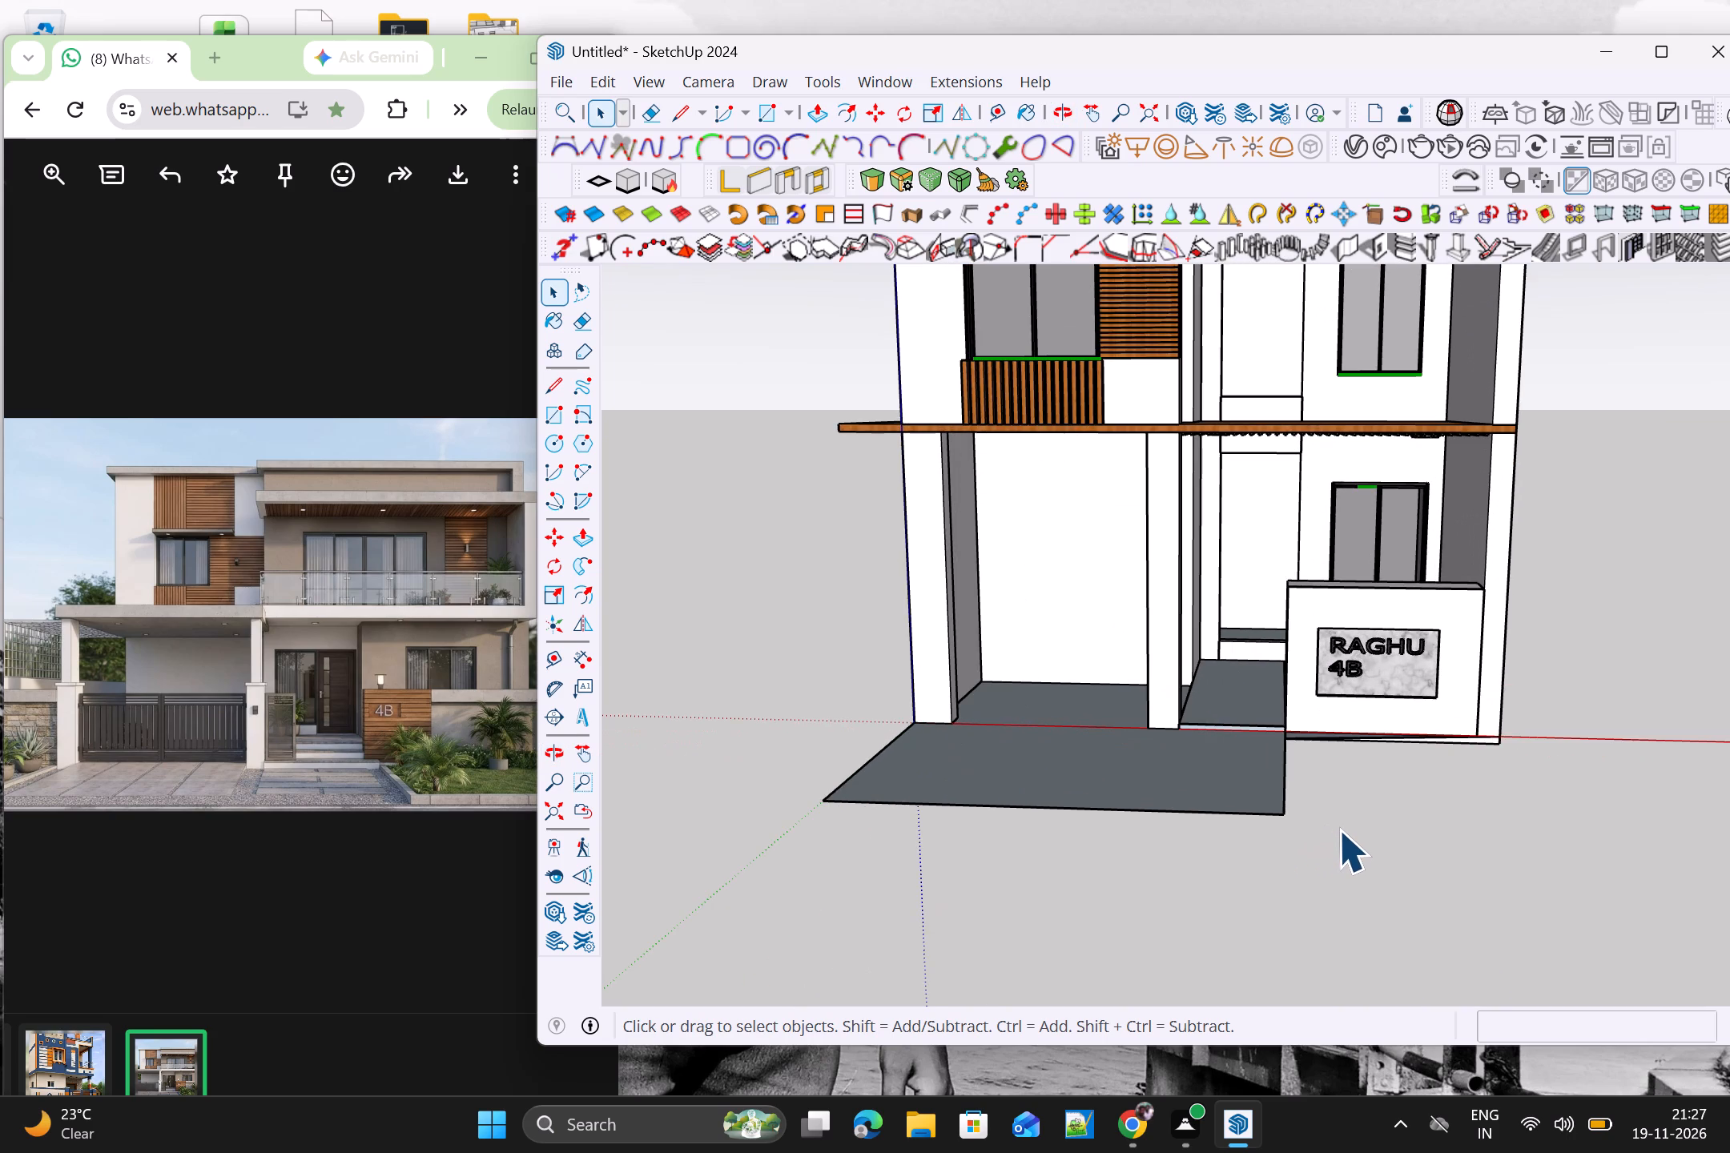
scroll(1337, 825, "up", 3)
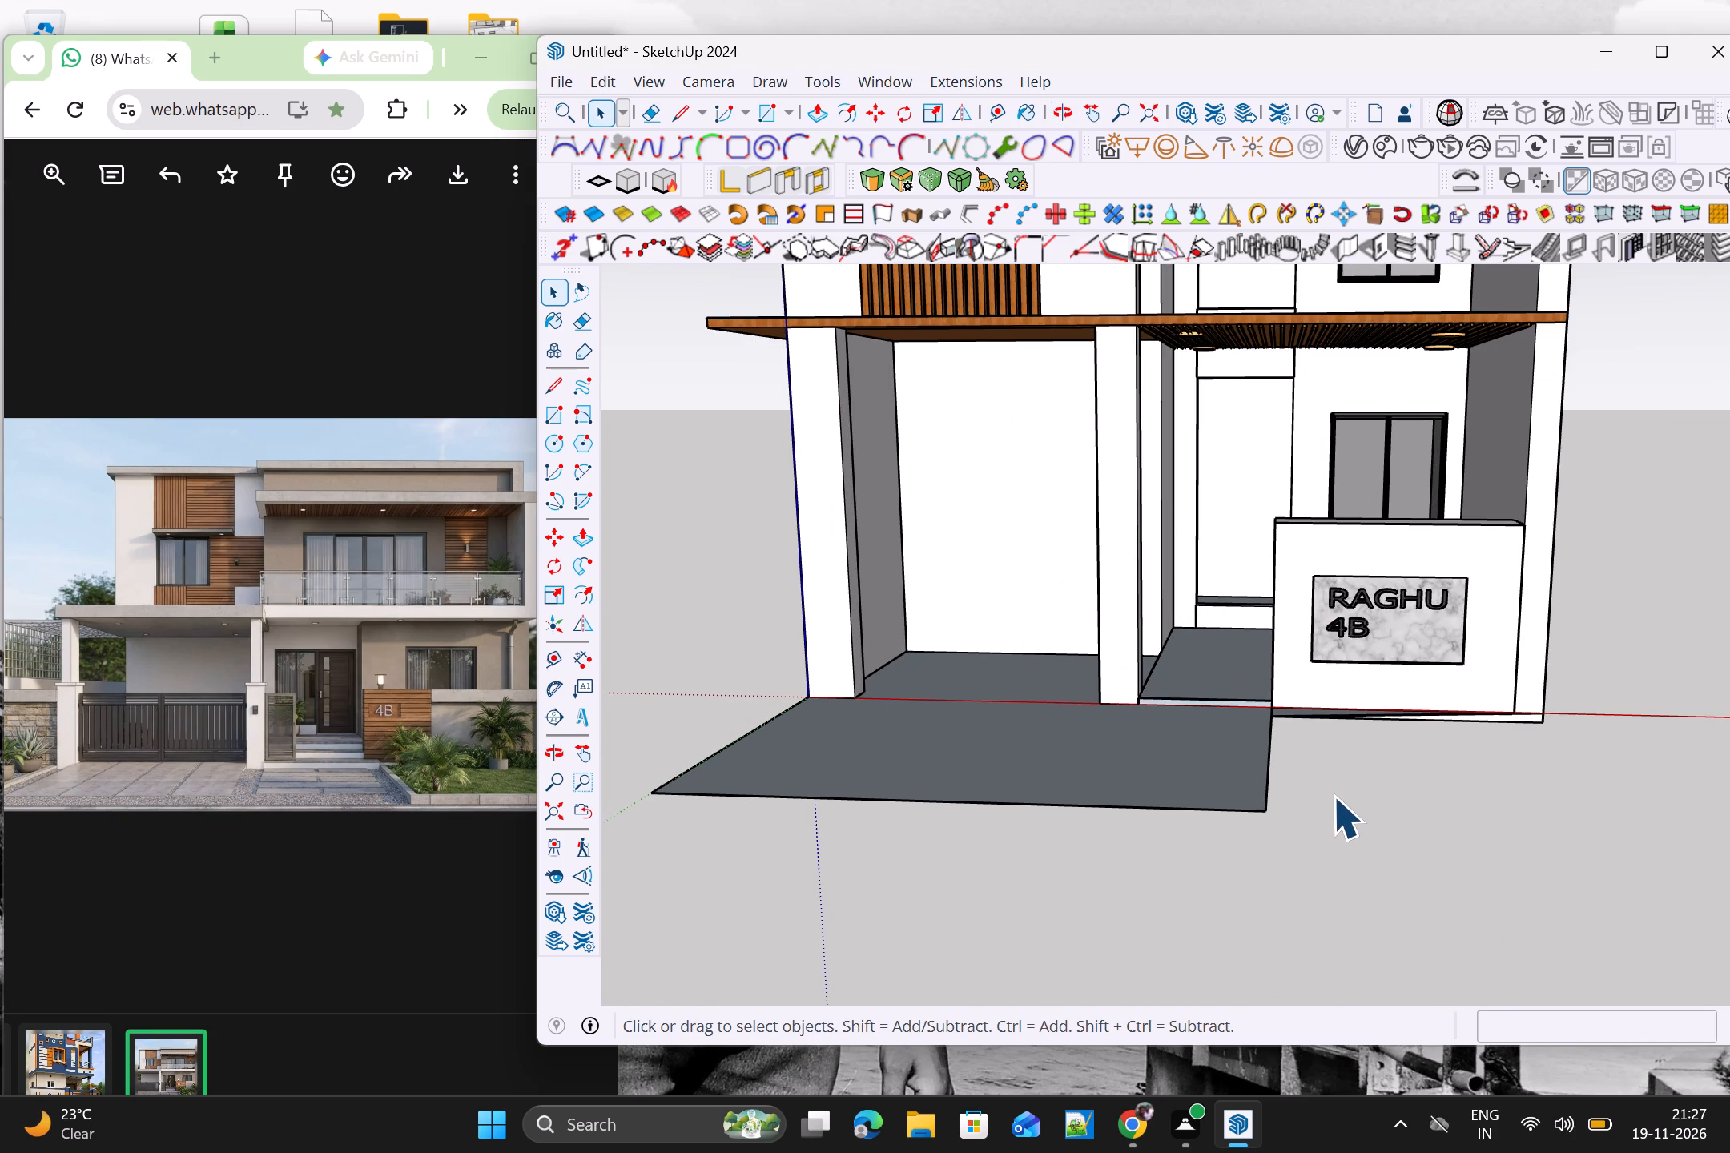
key("r")
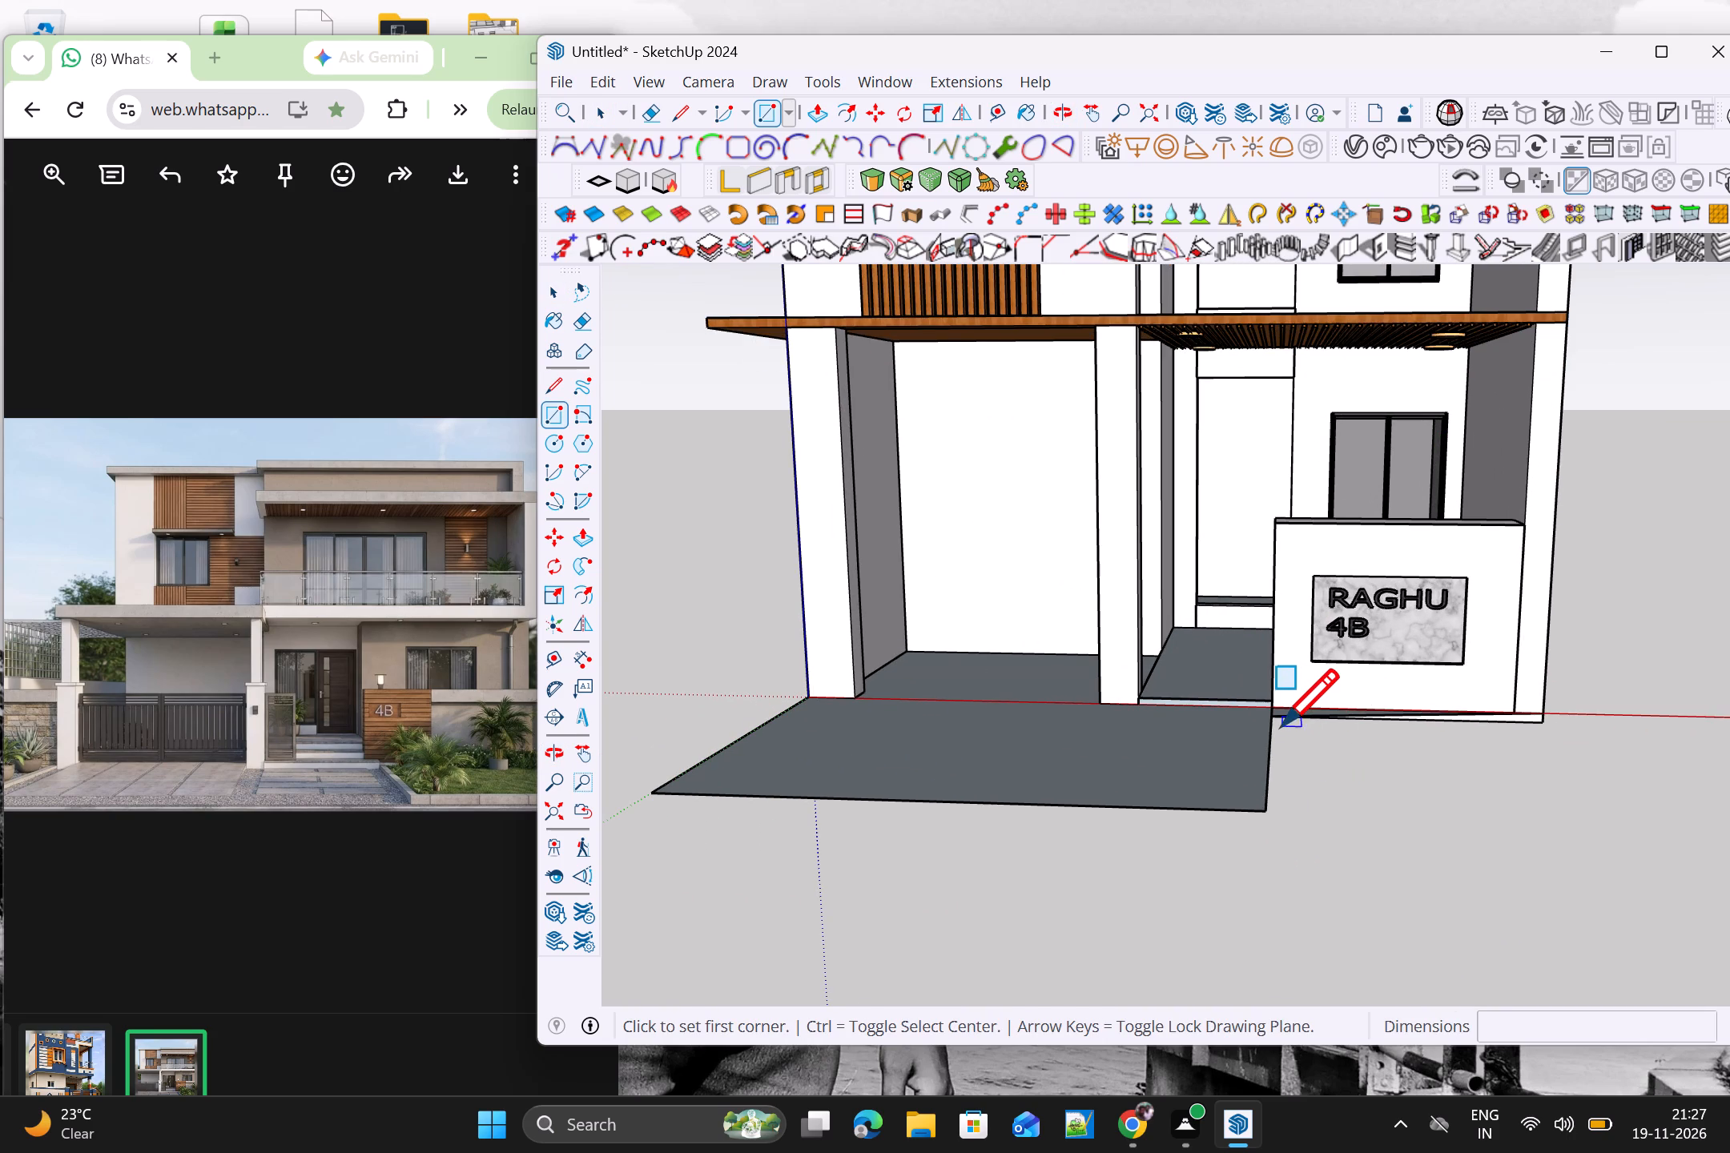
left_click(1279, 732)
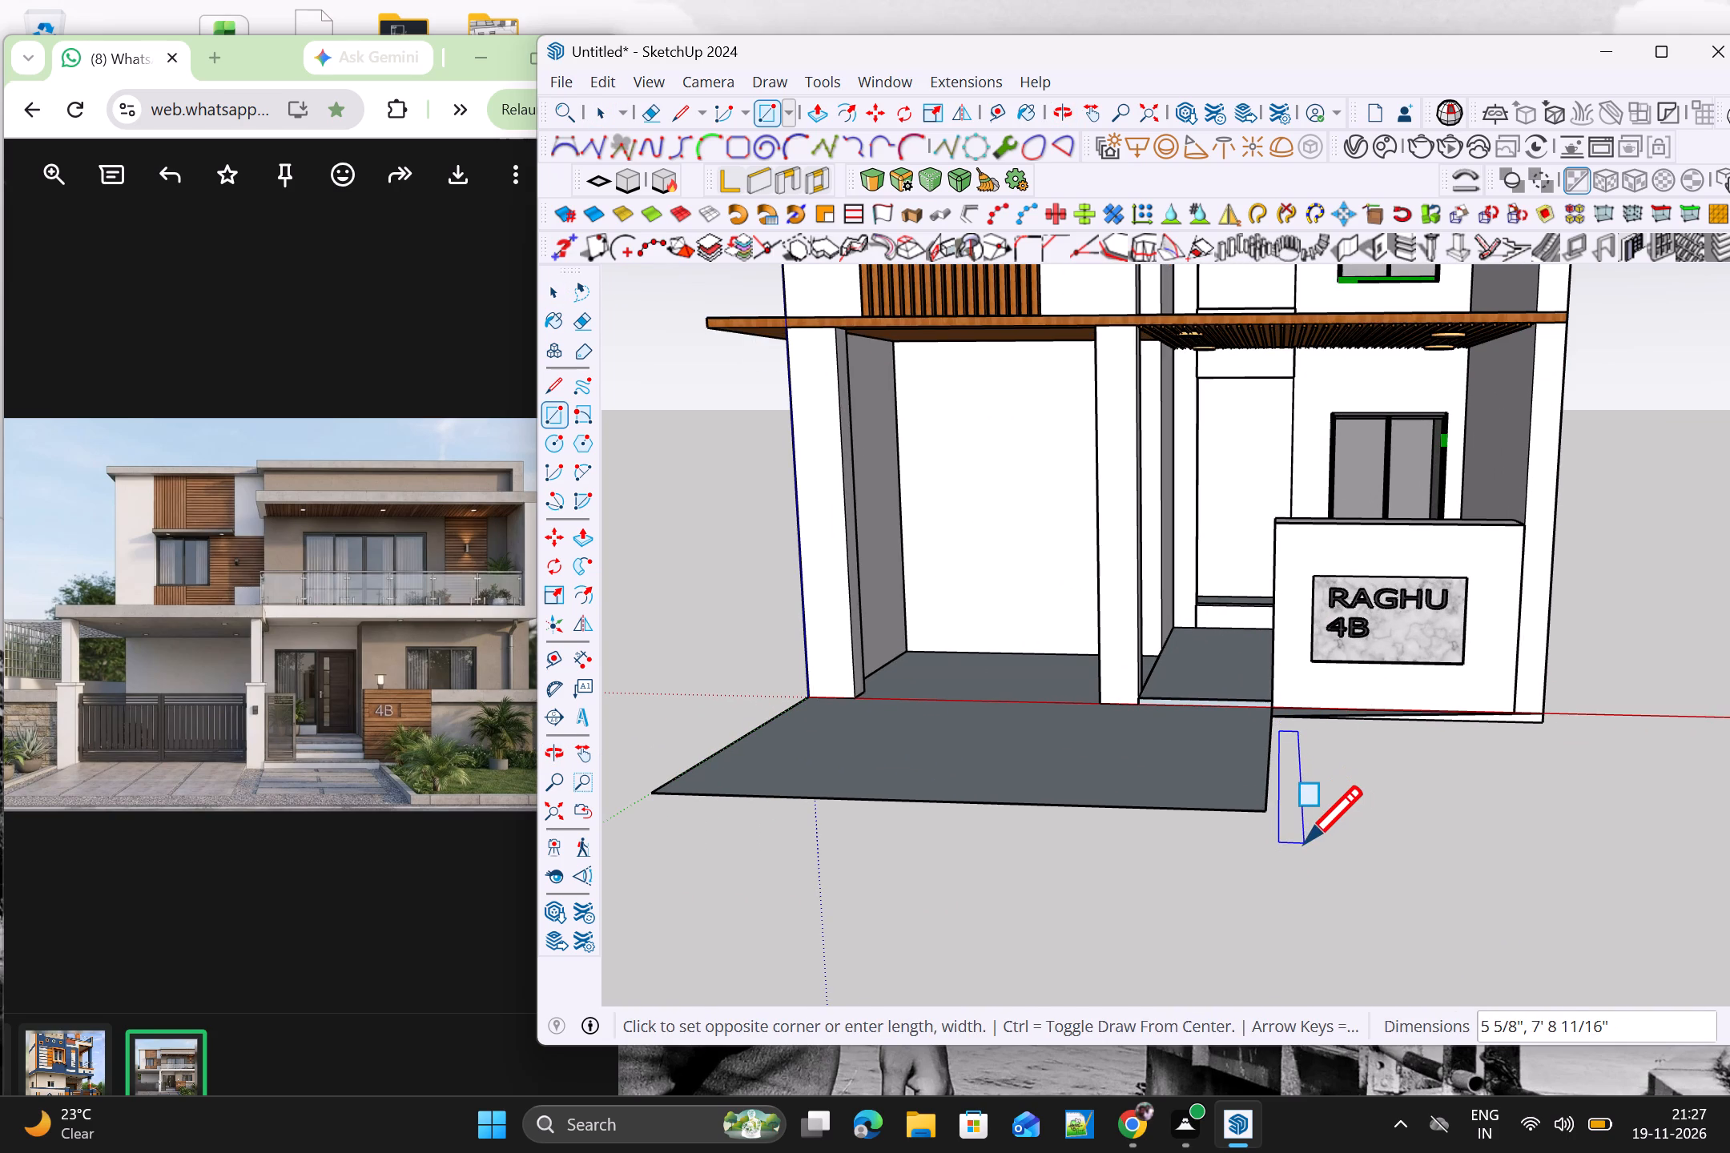
scroll(1301, 838, "up", 3)
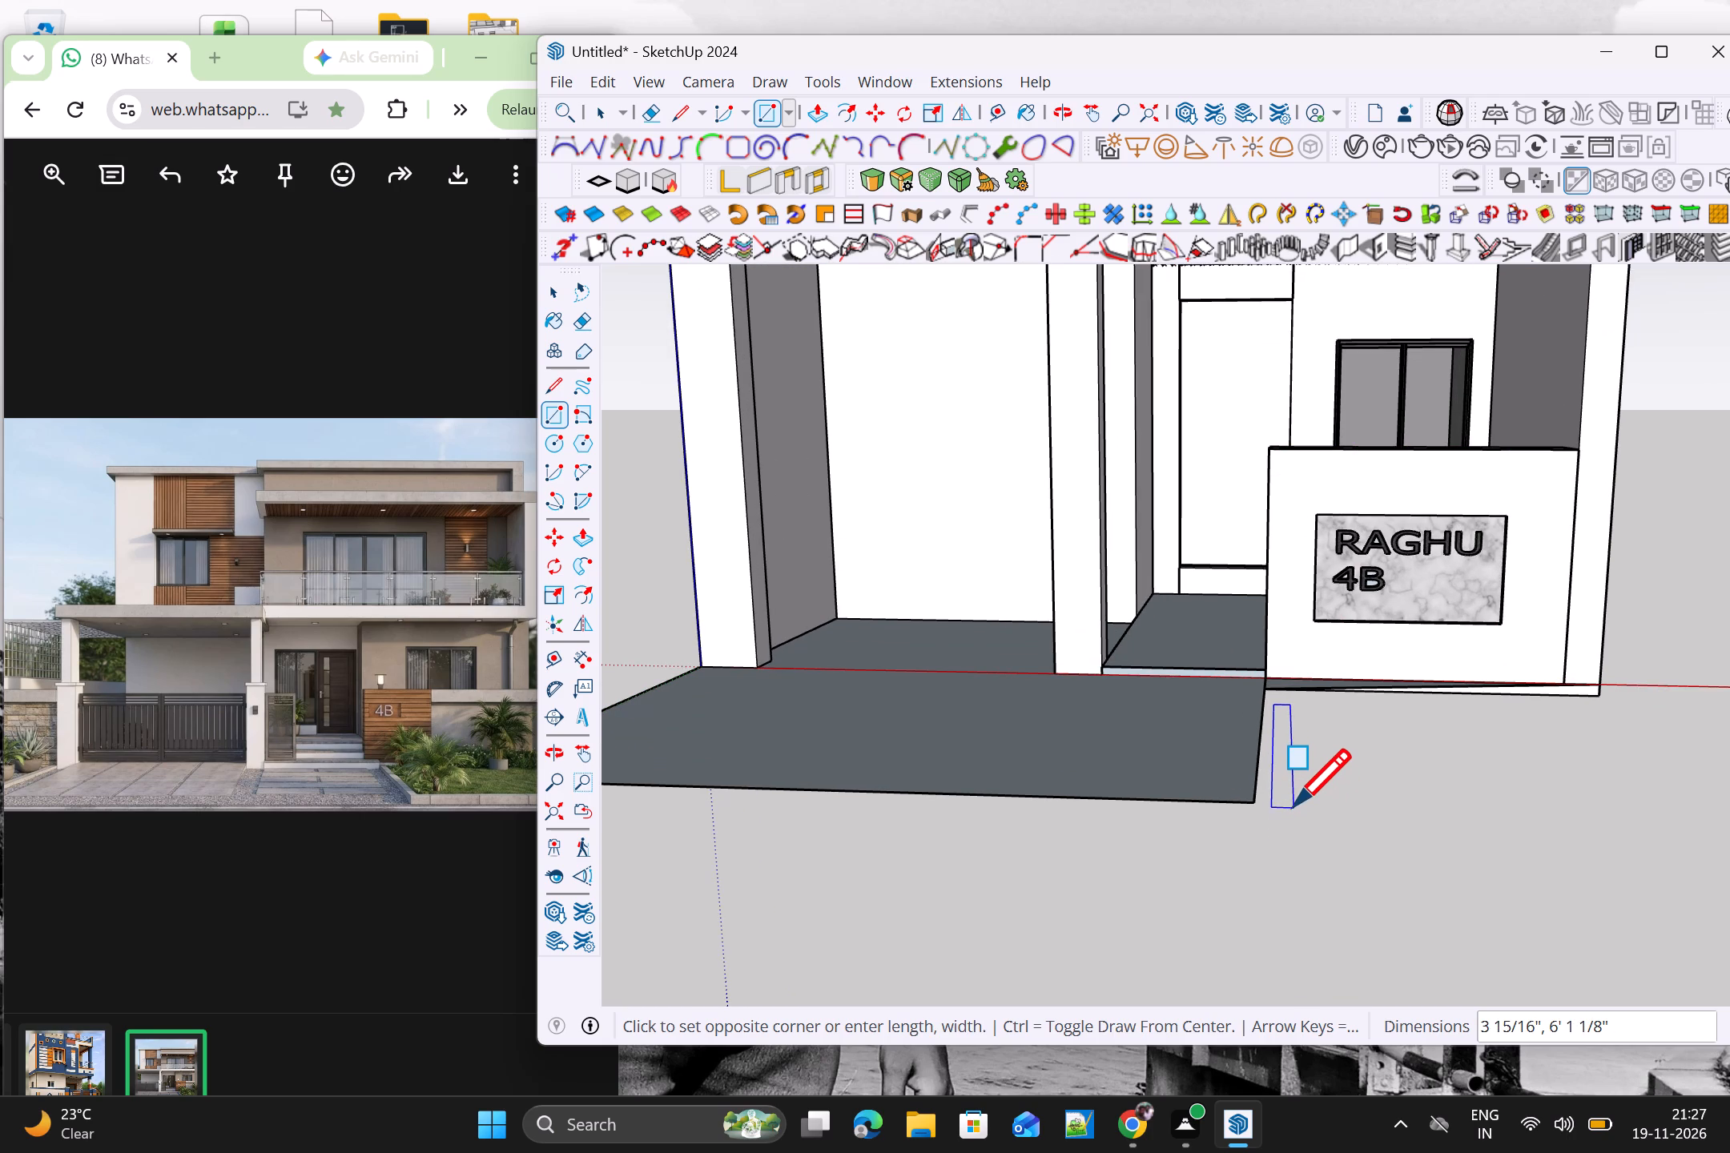
left_click(1293, 806)
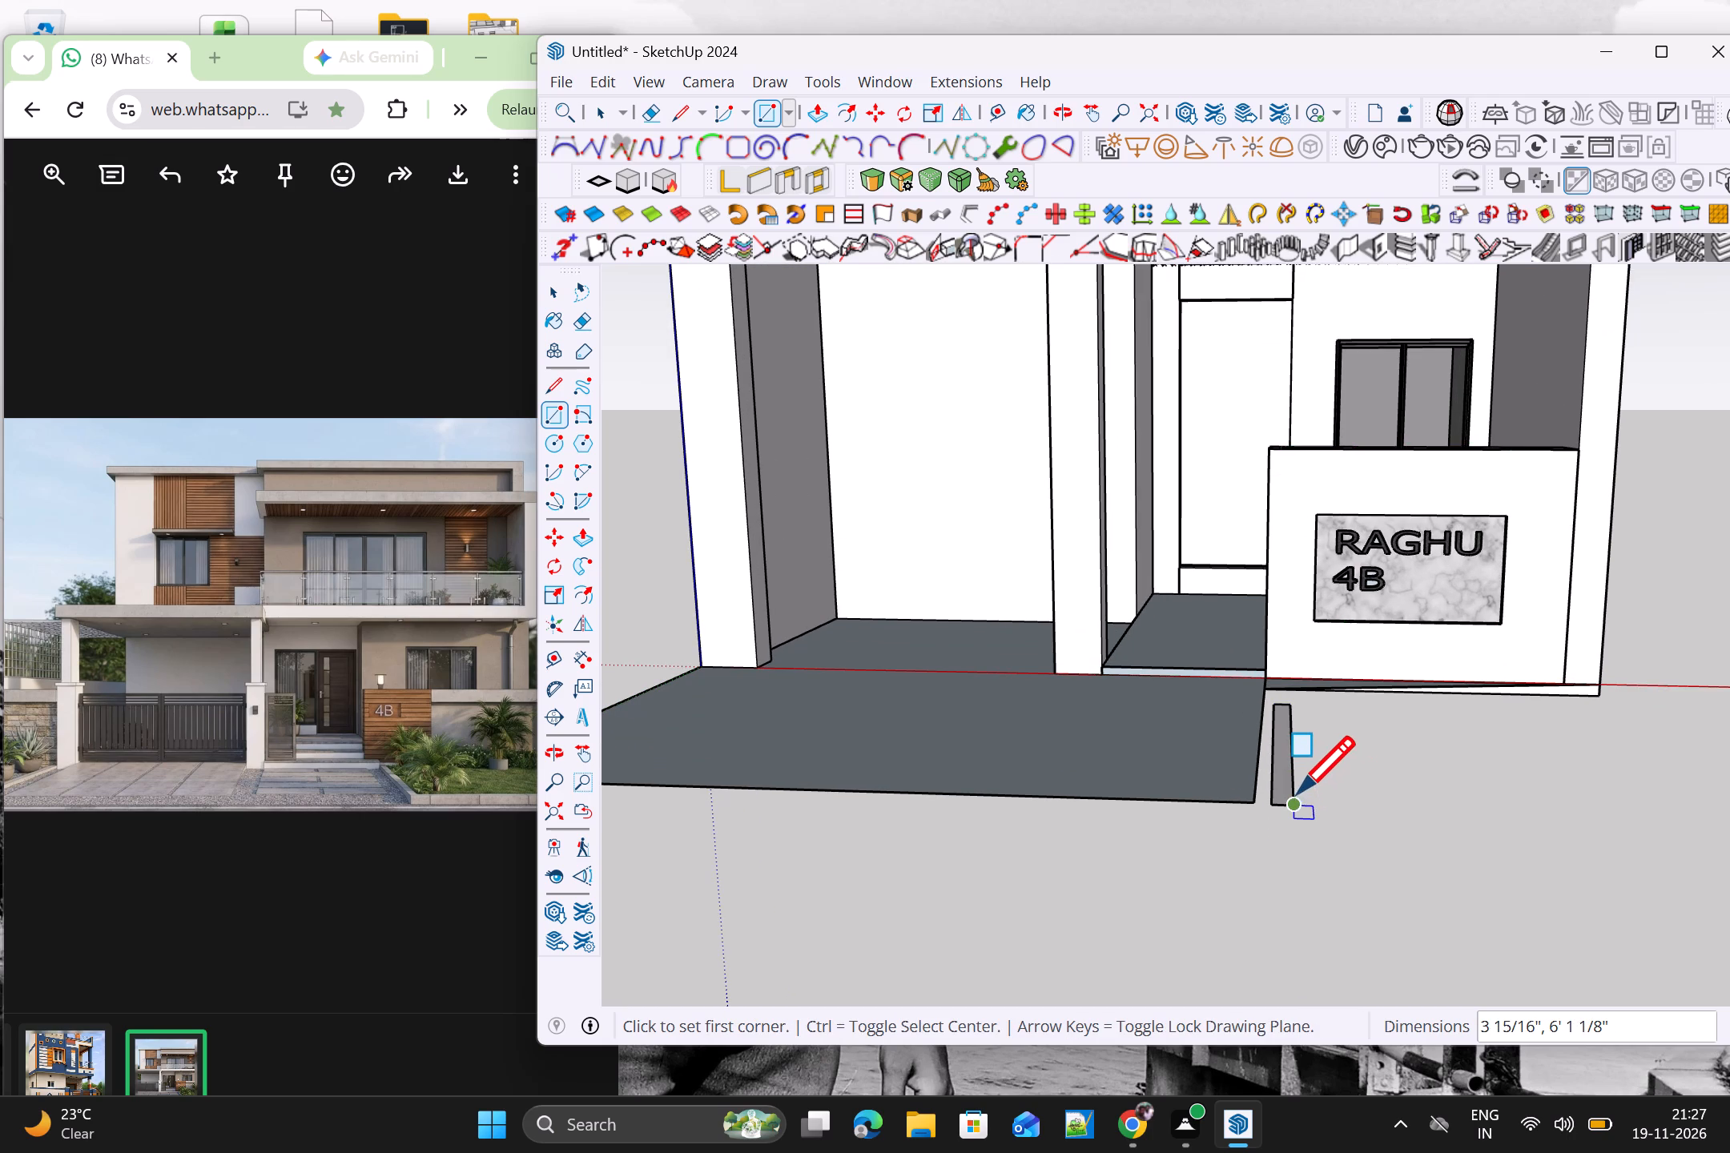
Draw a ground strip about 8" by 4' 10" from the first strip's front end, running parallel to the sign wall.
left_click(1297, 790)
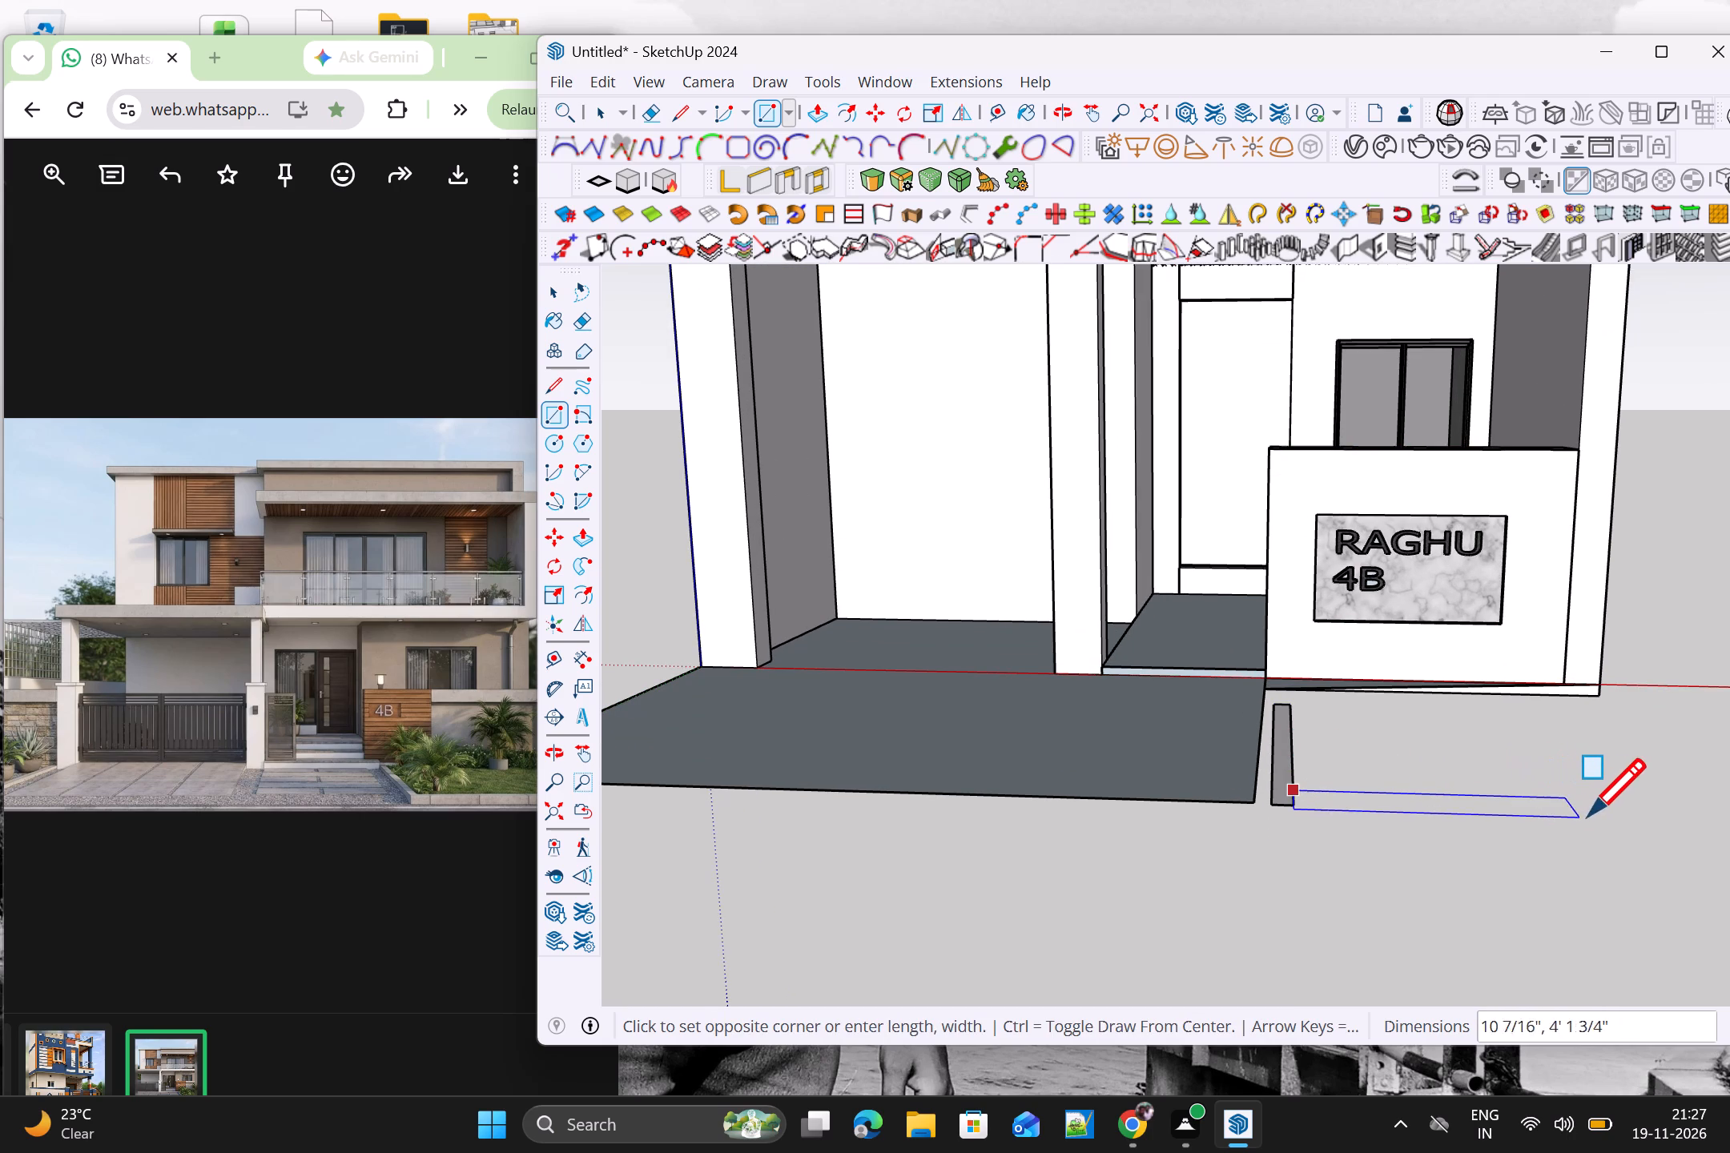
scroll(1622, 818, "up", 2)
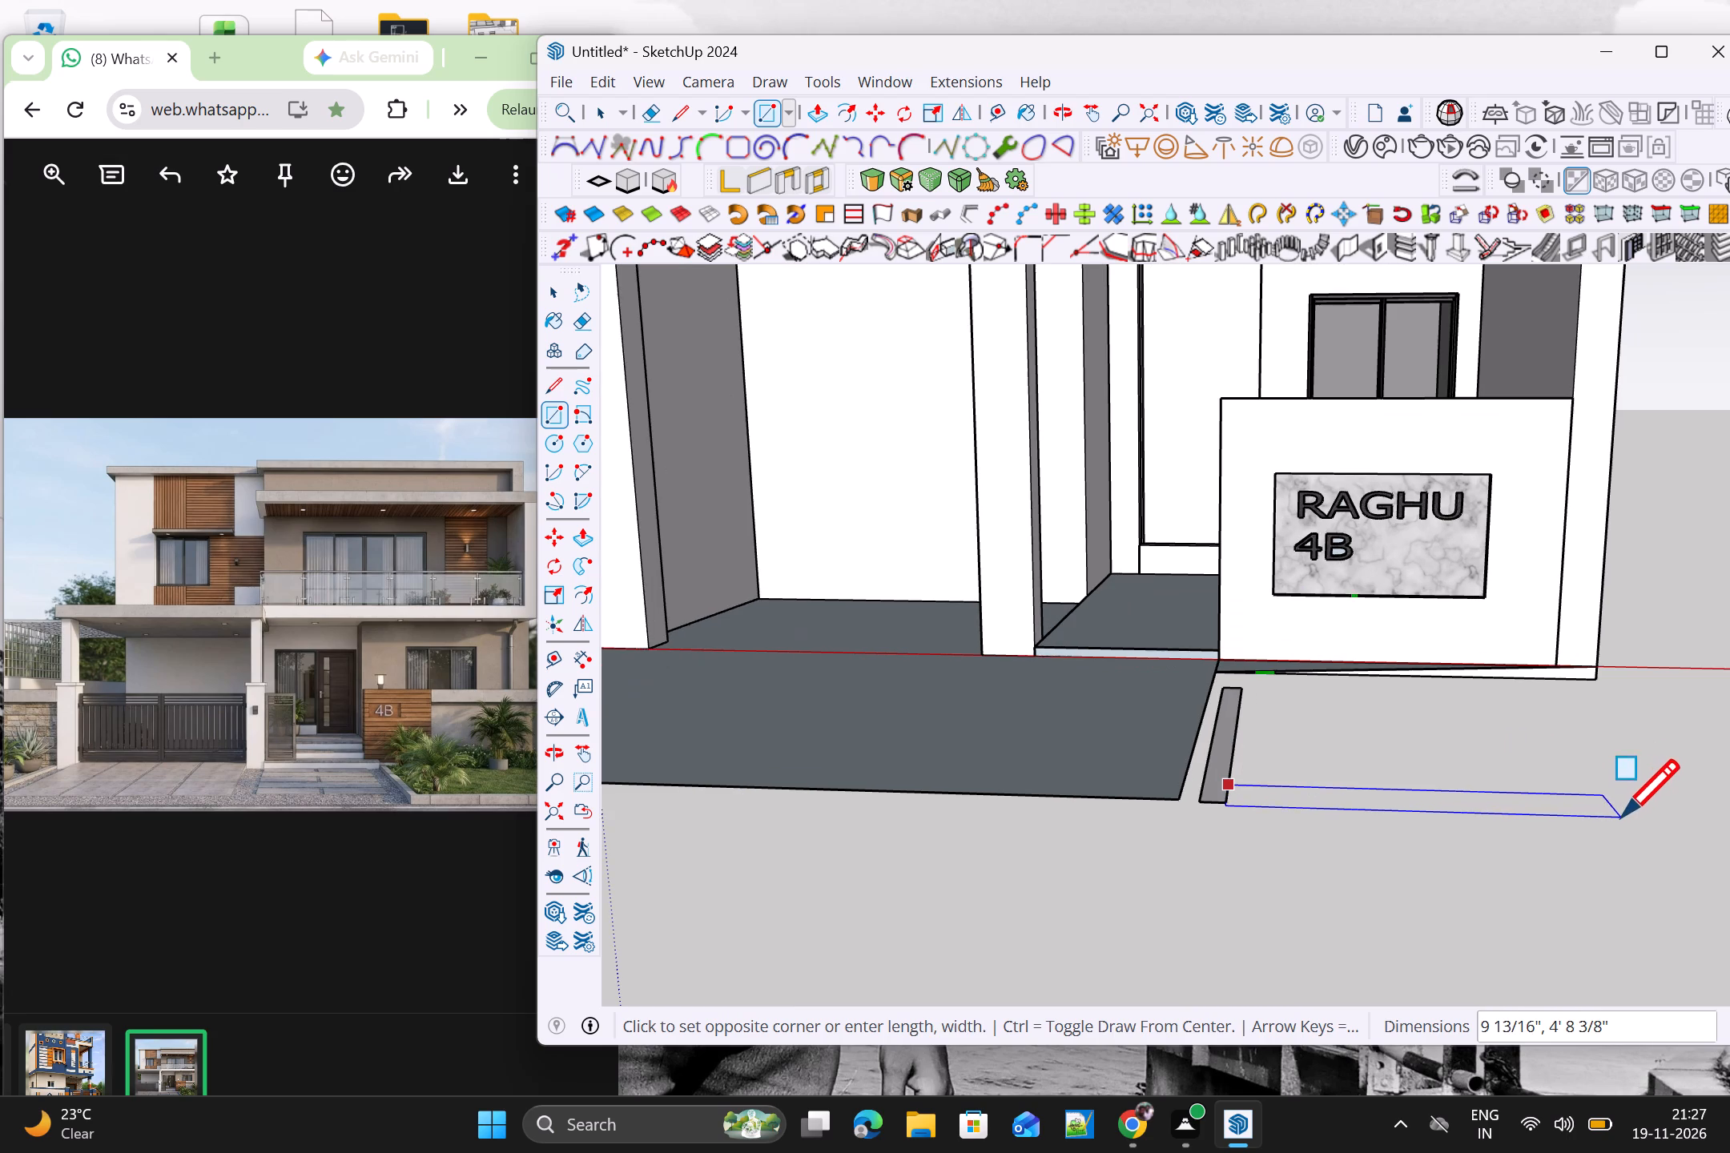
scroll(1631, 813, "up", 2)
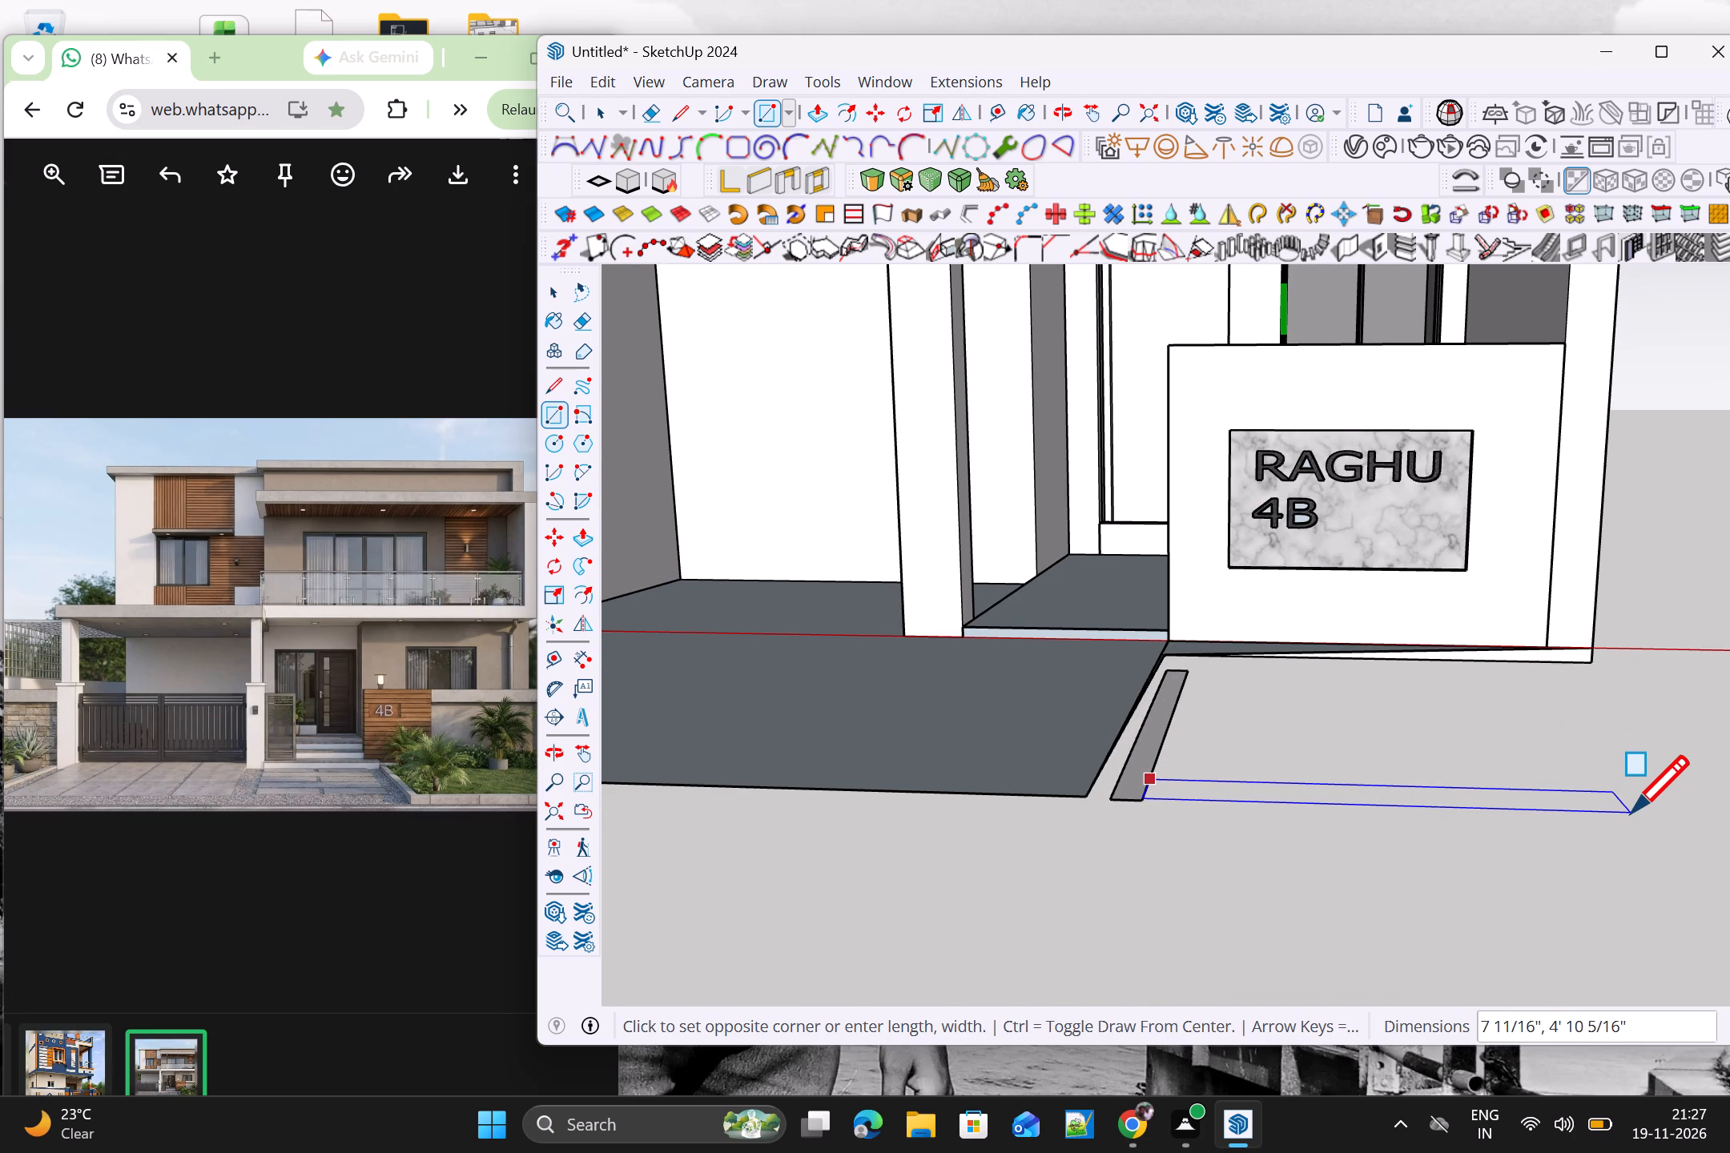
left_click(1631, 813)
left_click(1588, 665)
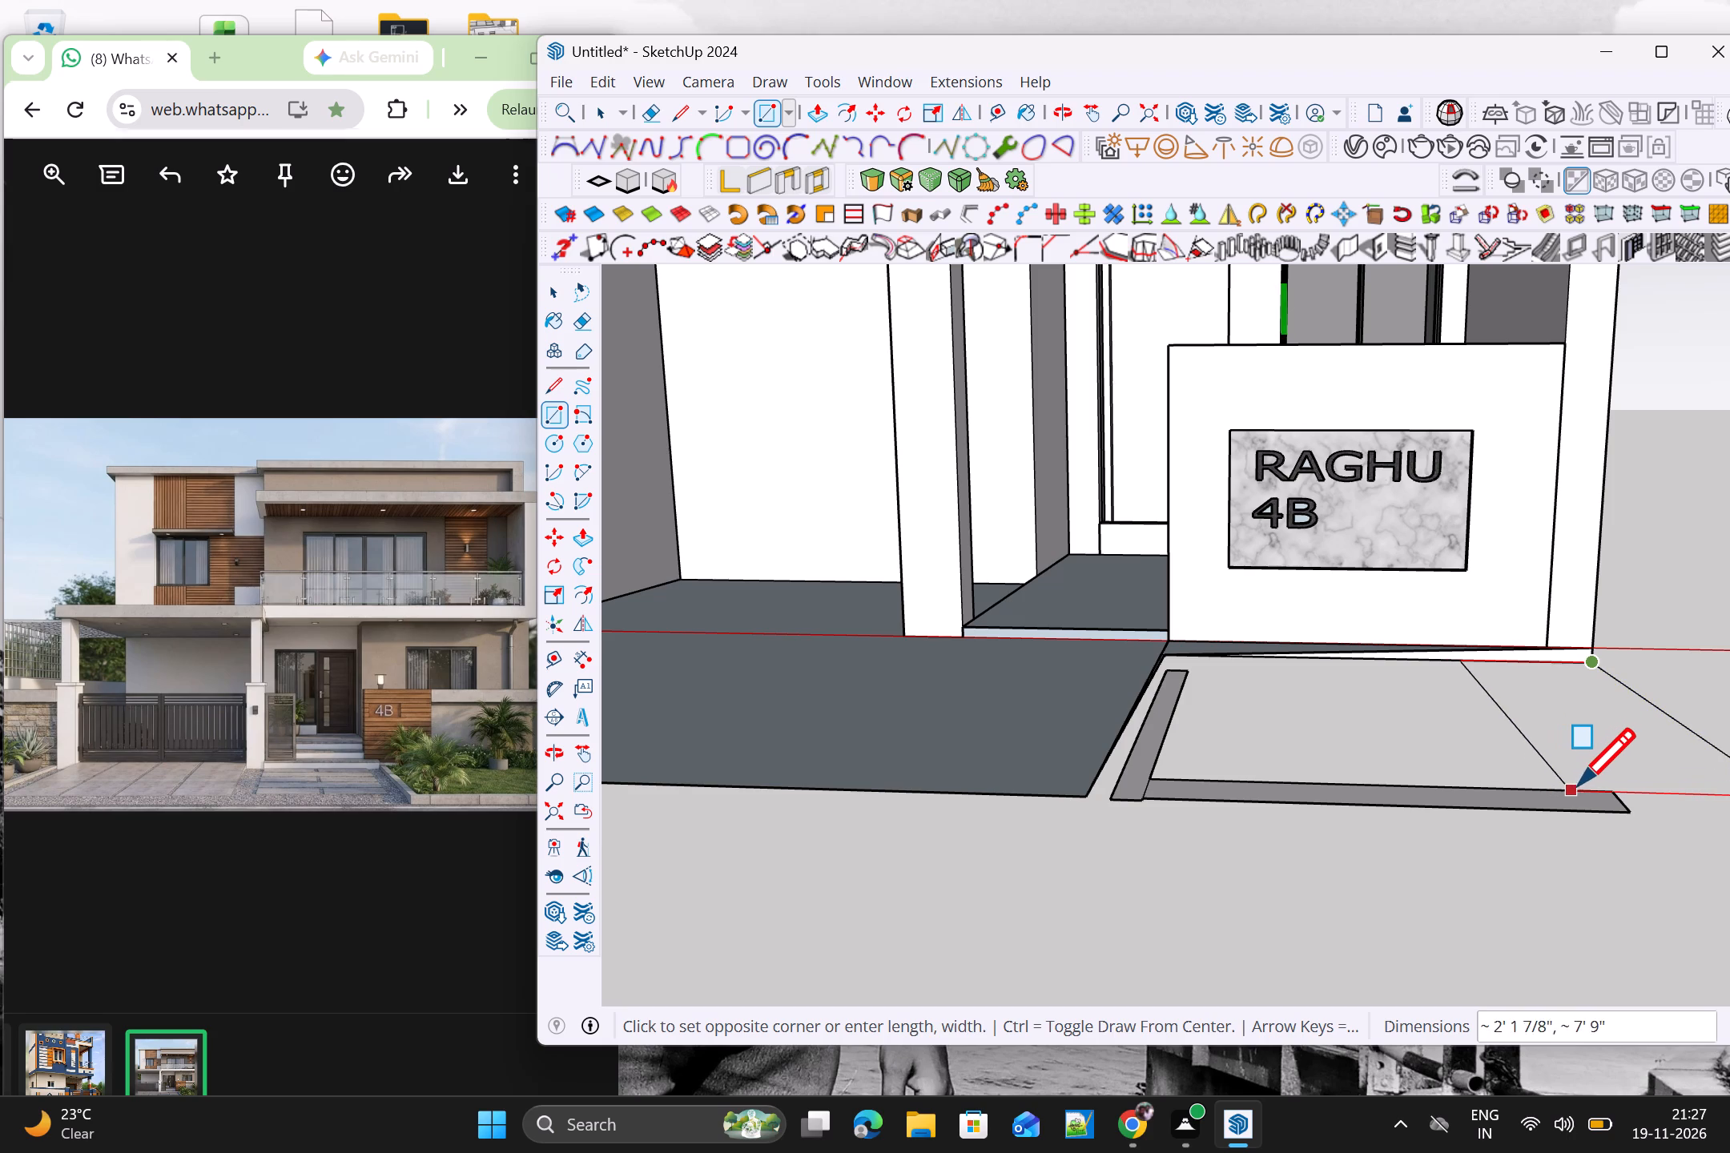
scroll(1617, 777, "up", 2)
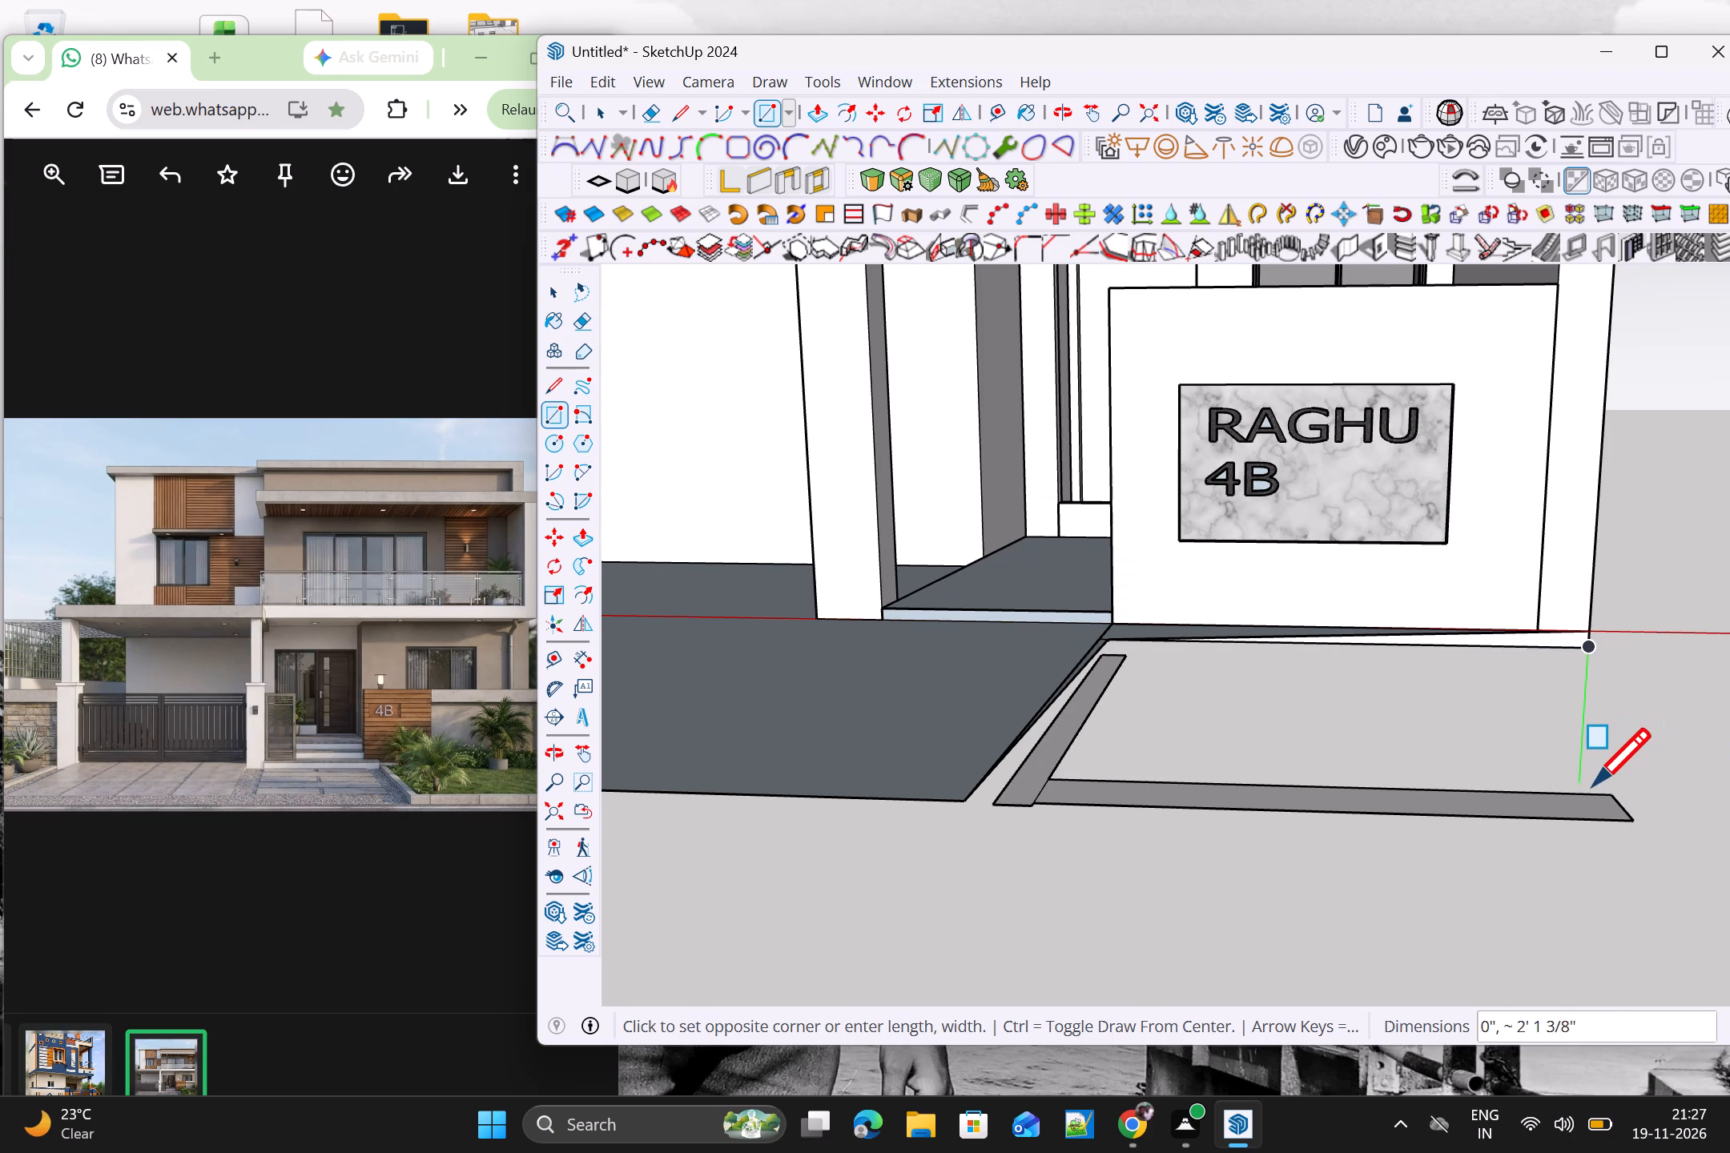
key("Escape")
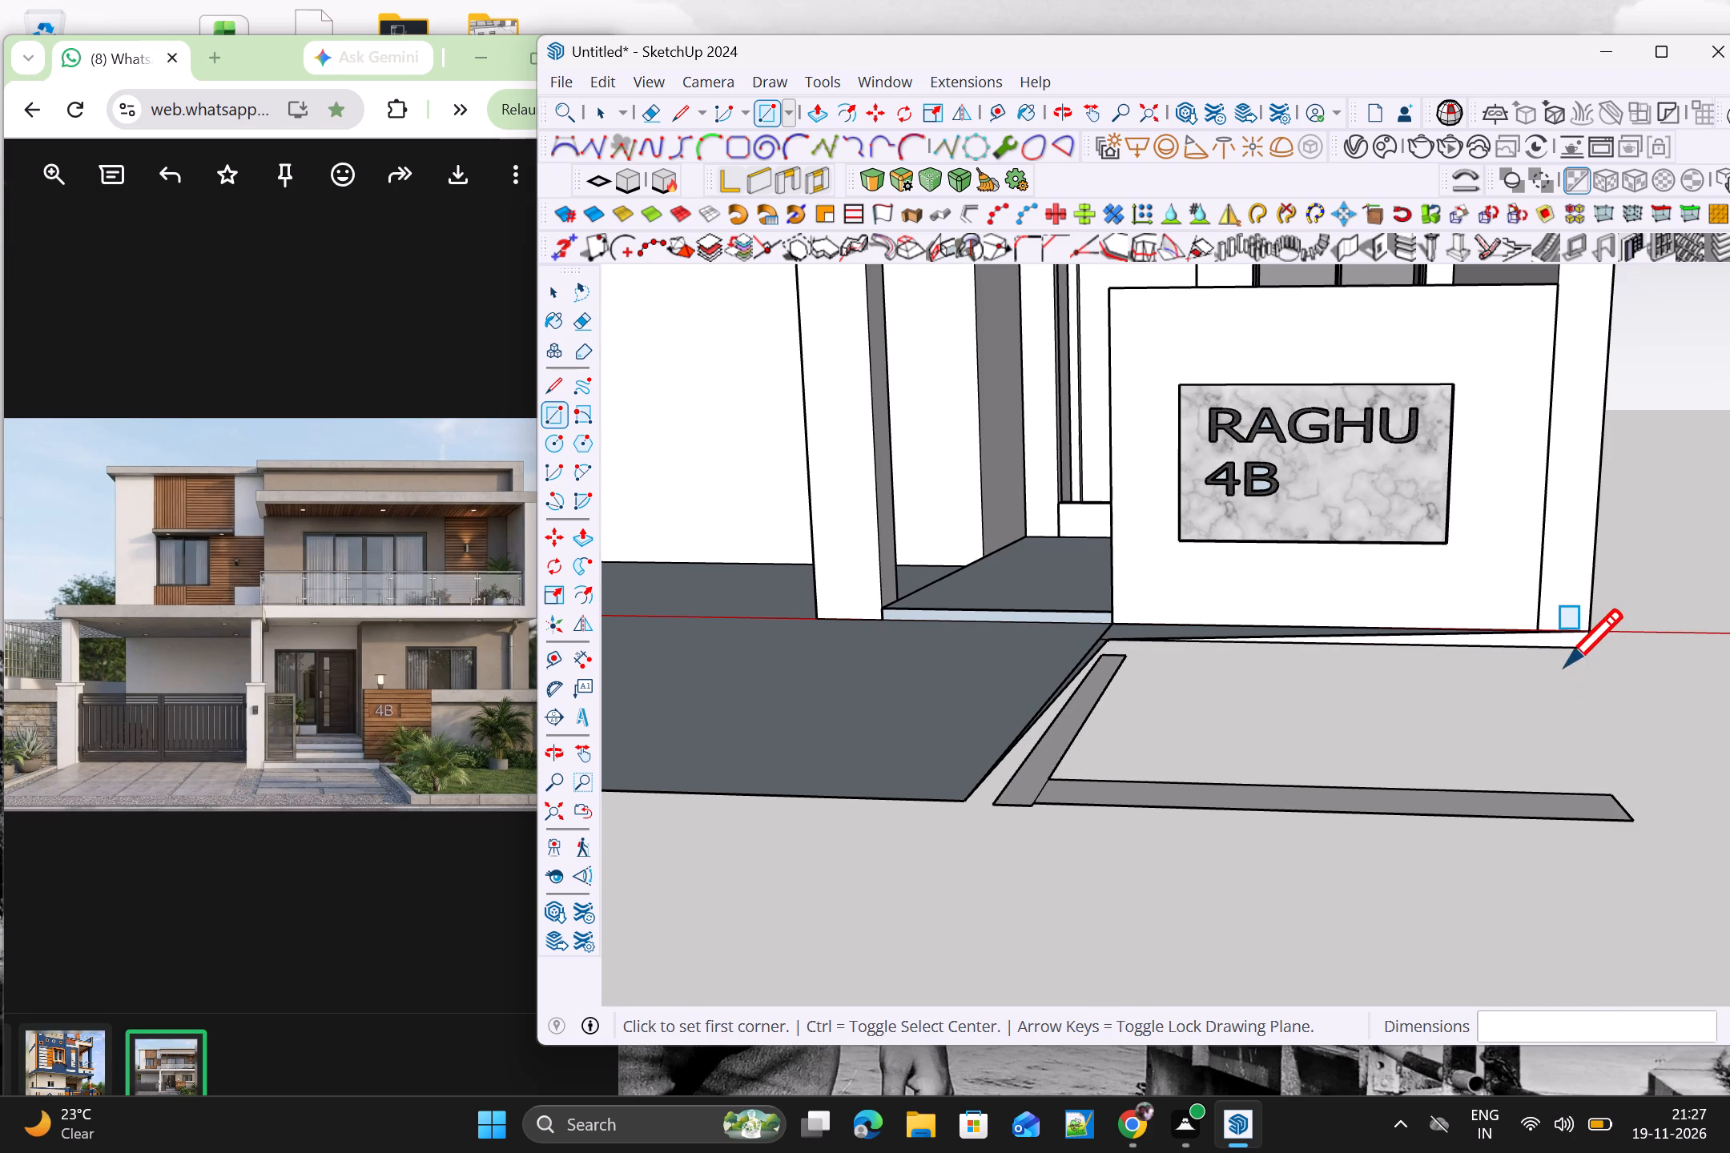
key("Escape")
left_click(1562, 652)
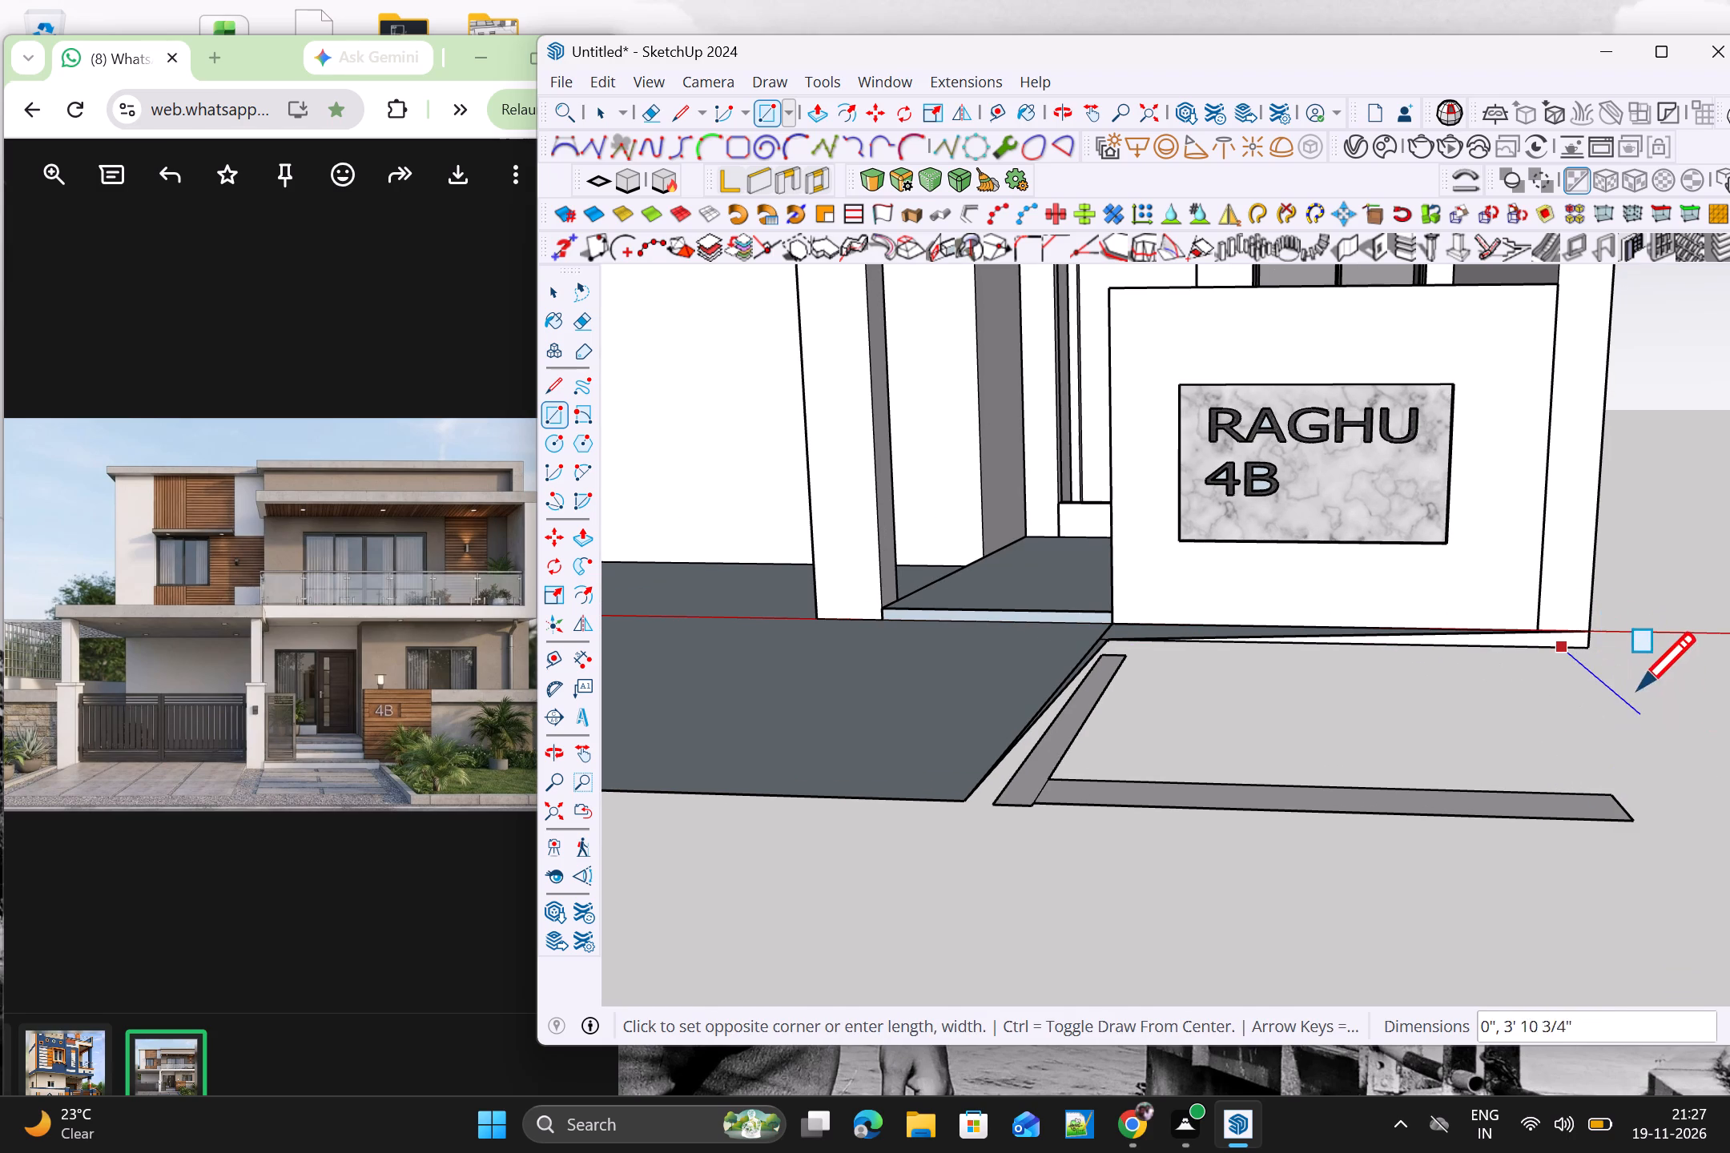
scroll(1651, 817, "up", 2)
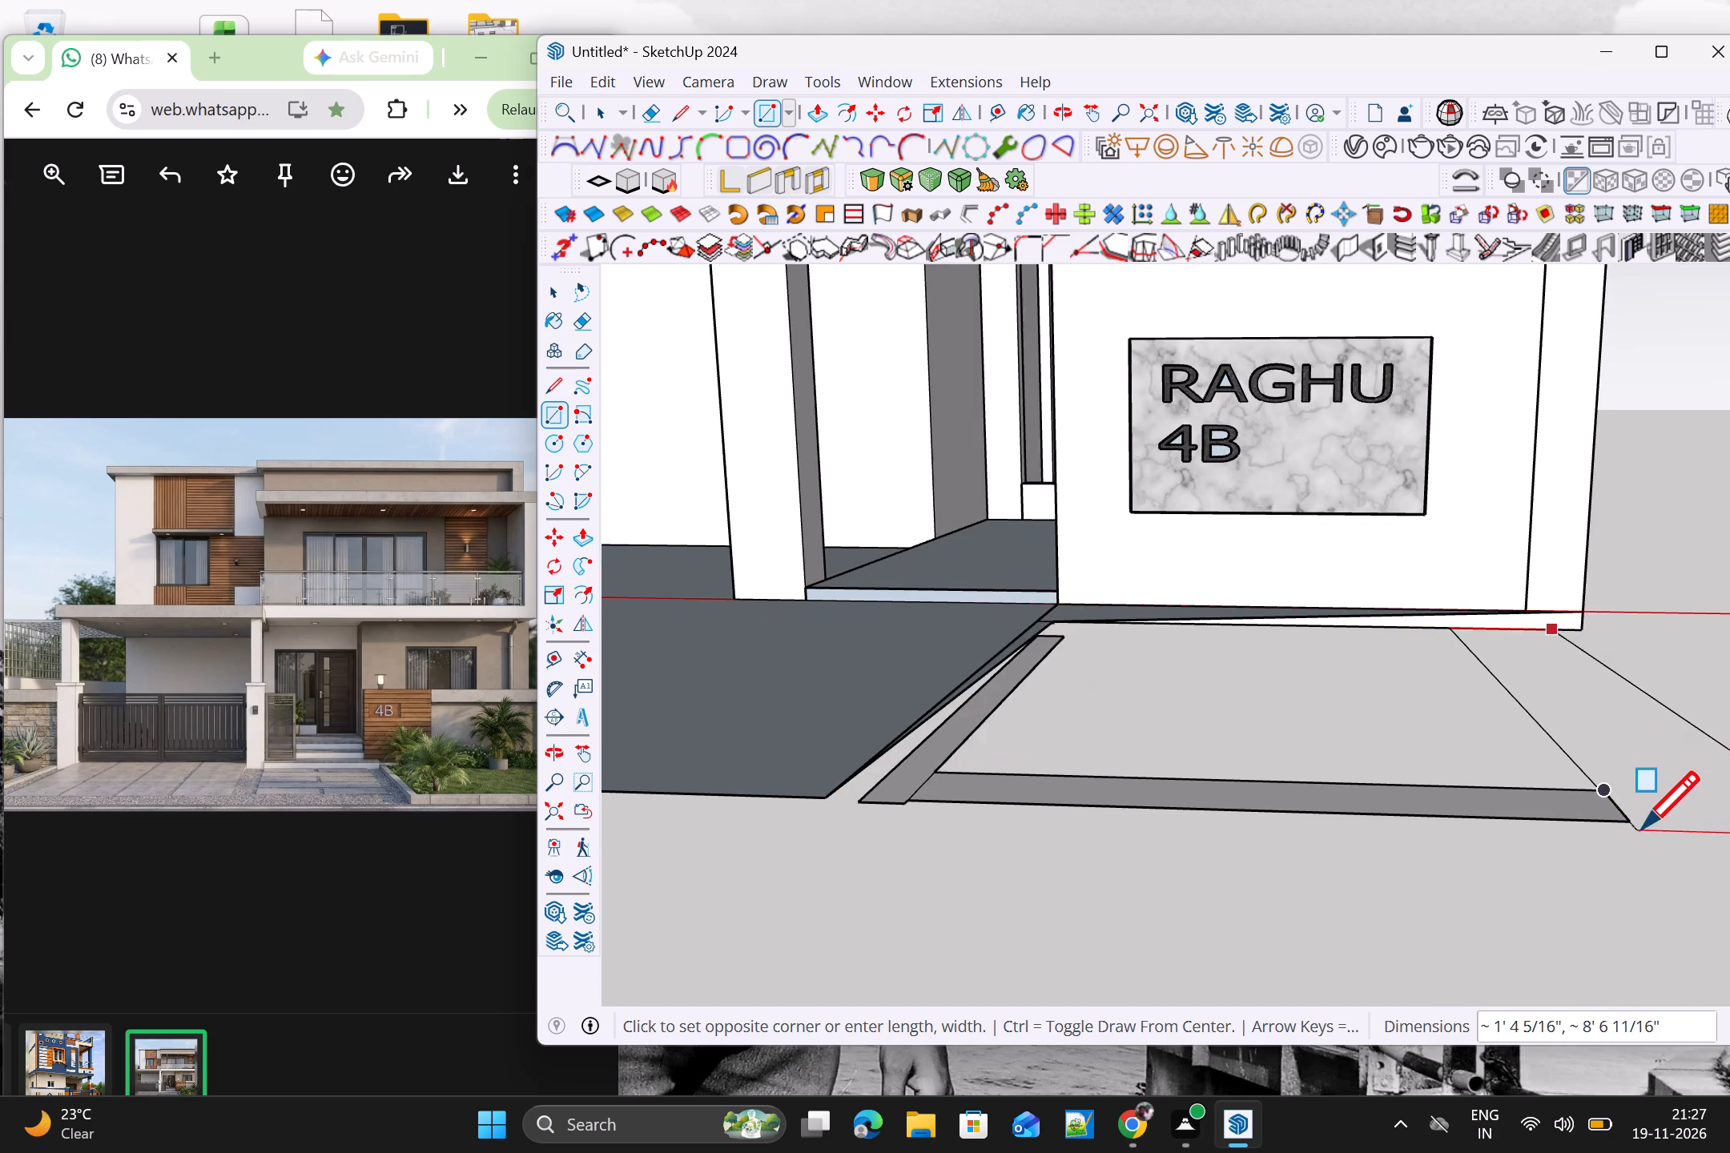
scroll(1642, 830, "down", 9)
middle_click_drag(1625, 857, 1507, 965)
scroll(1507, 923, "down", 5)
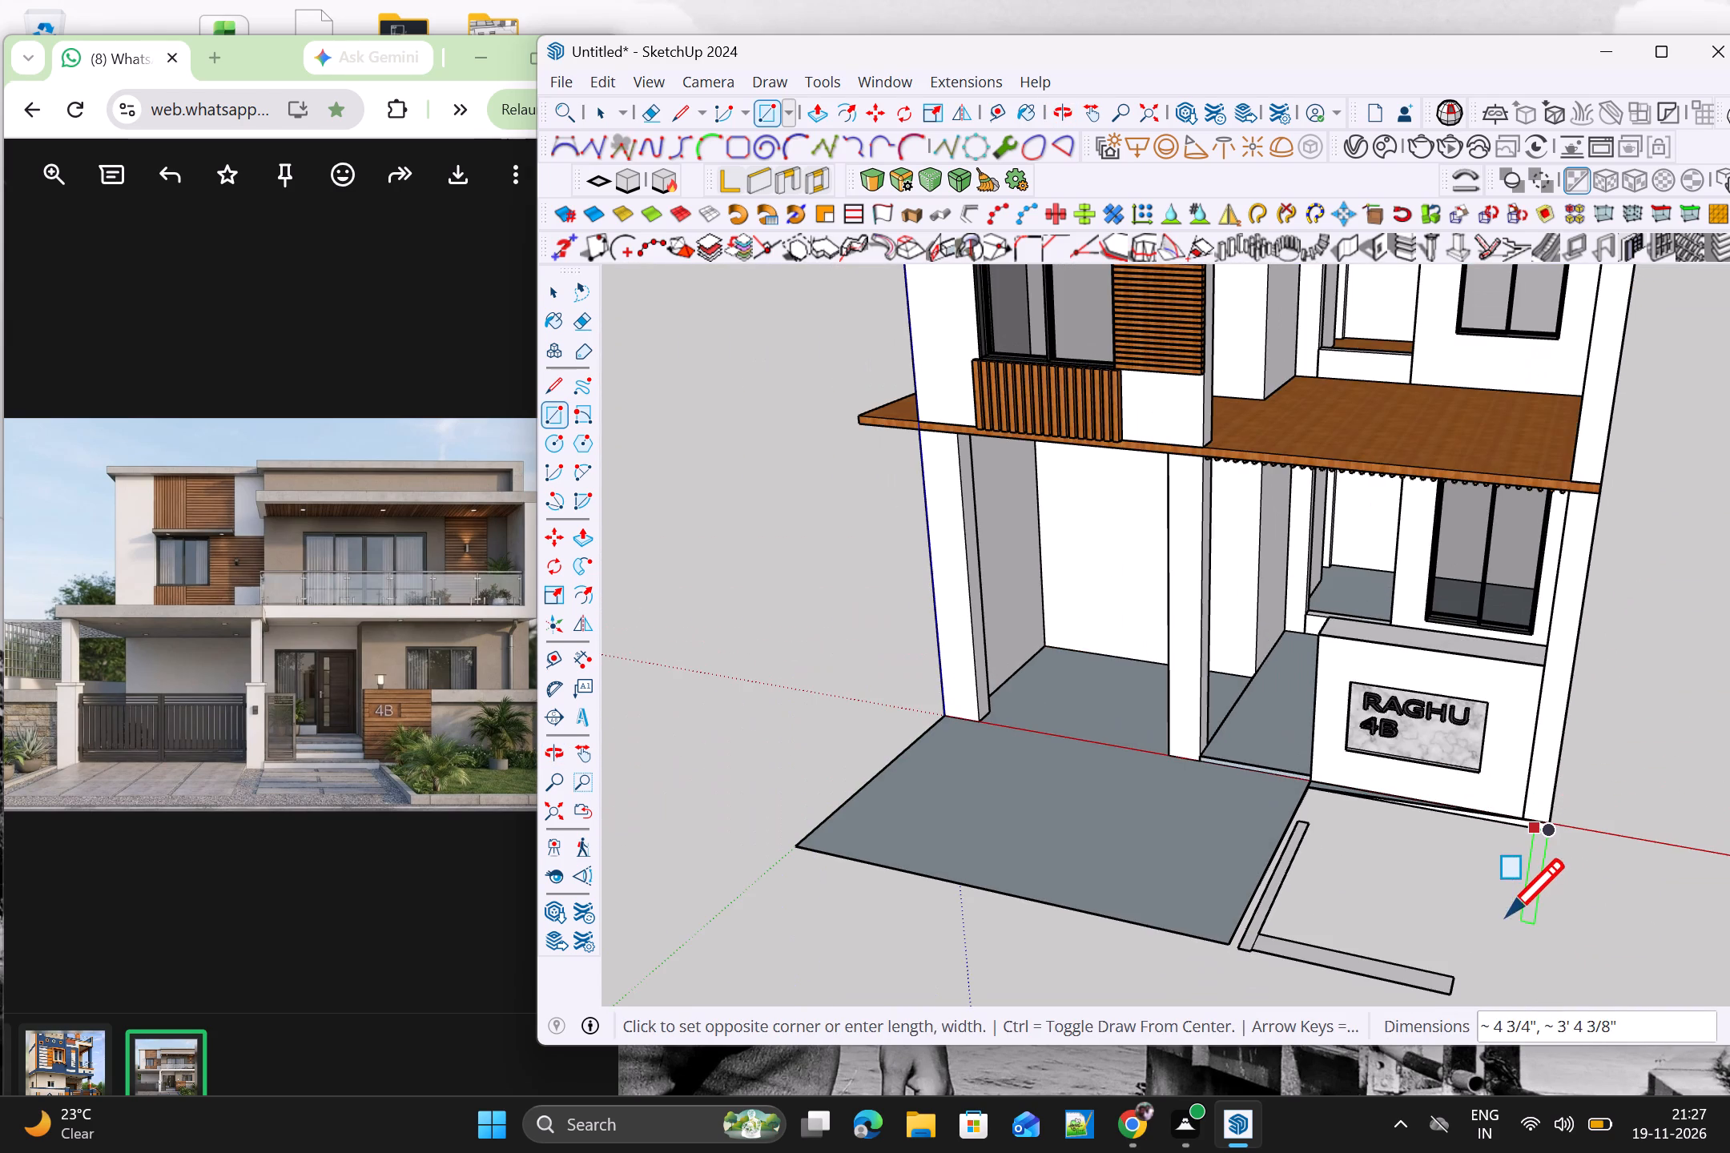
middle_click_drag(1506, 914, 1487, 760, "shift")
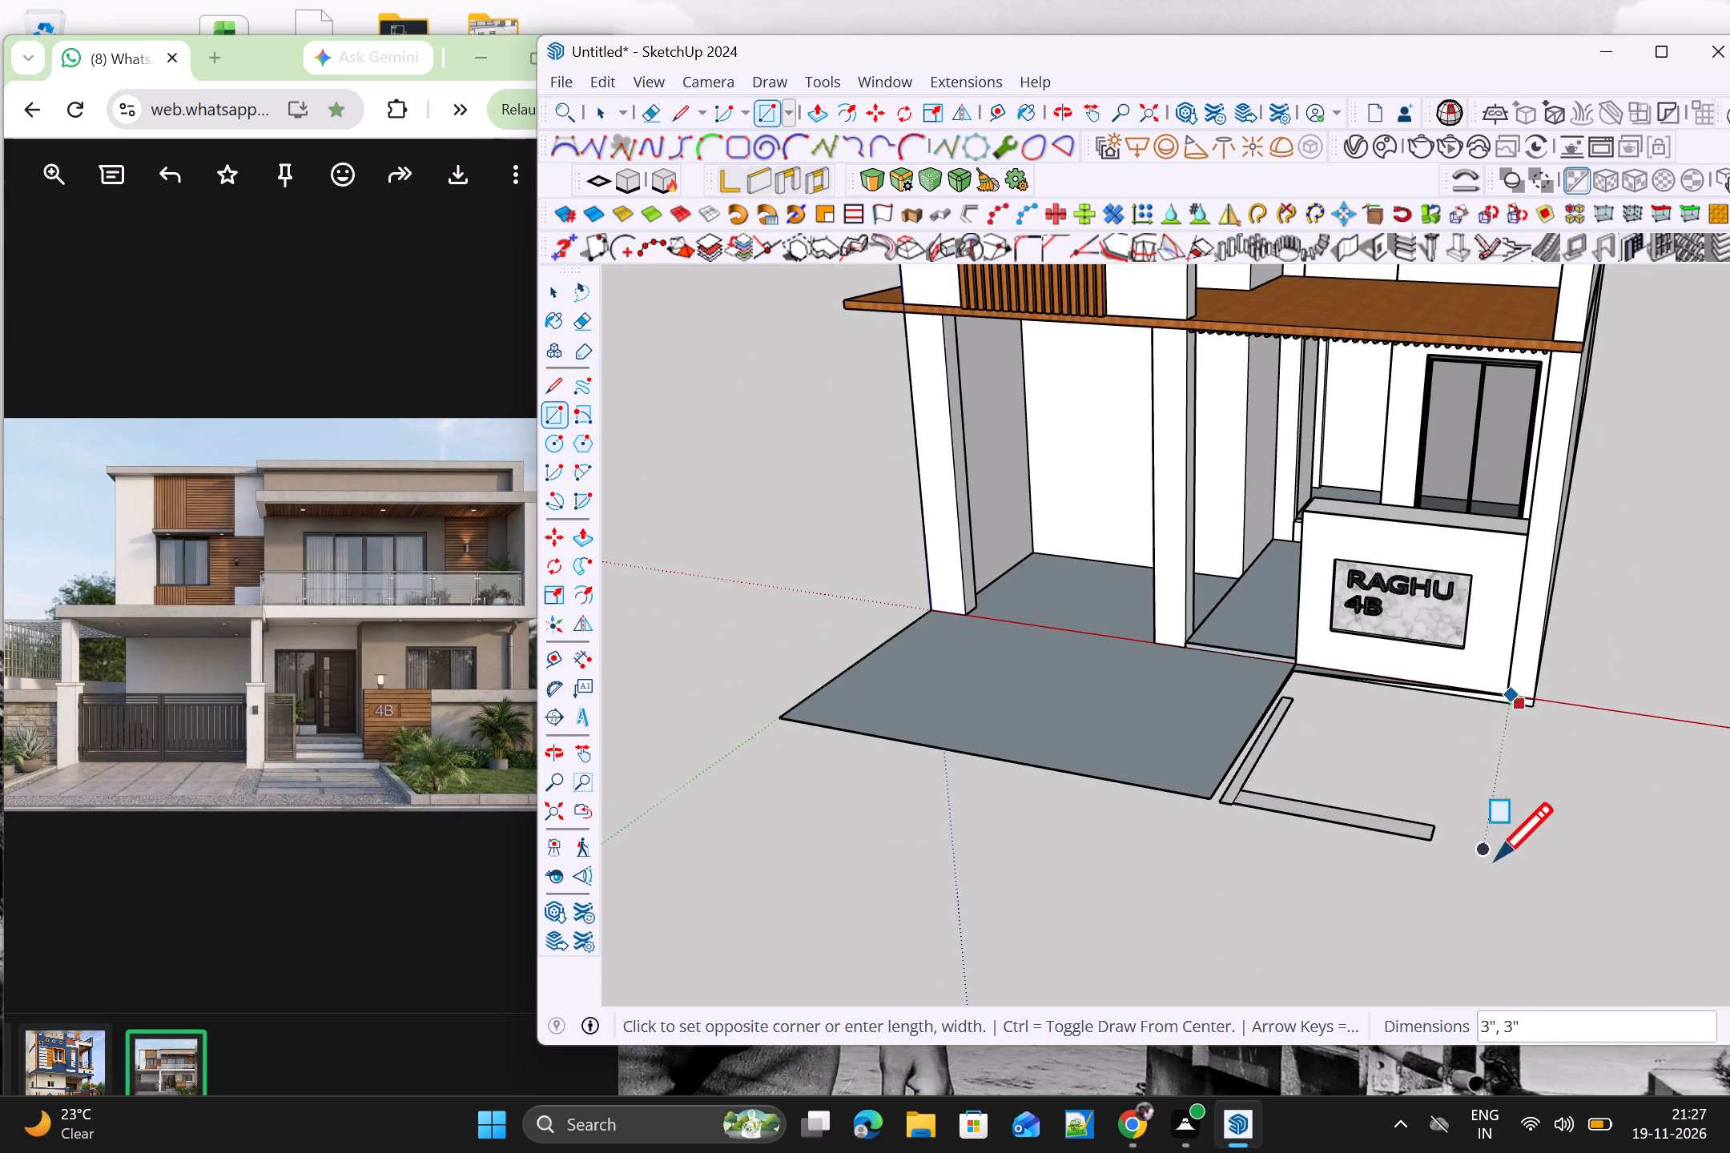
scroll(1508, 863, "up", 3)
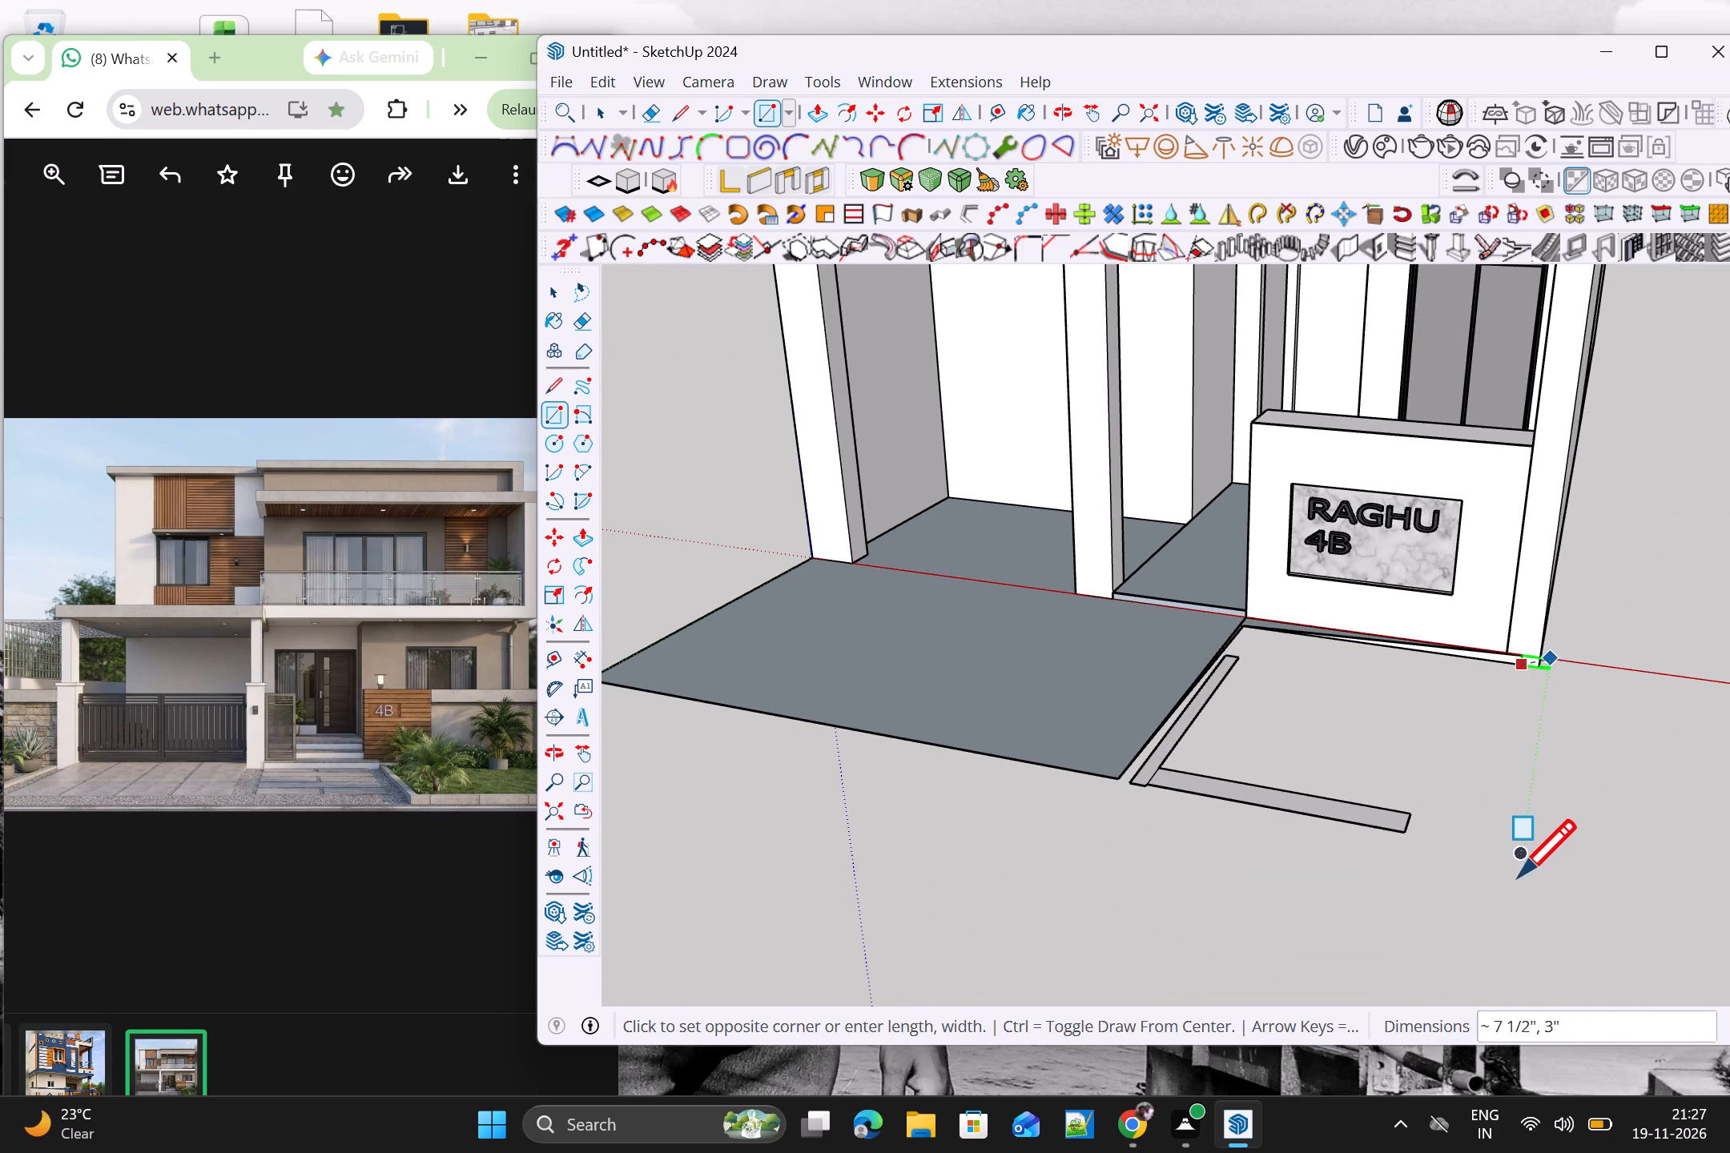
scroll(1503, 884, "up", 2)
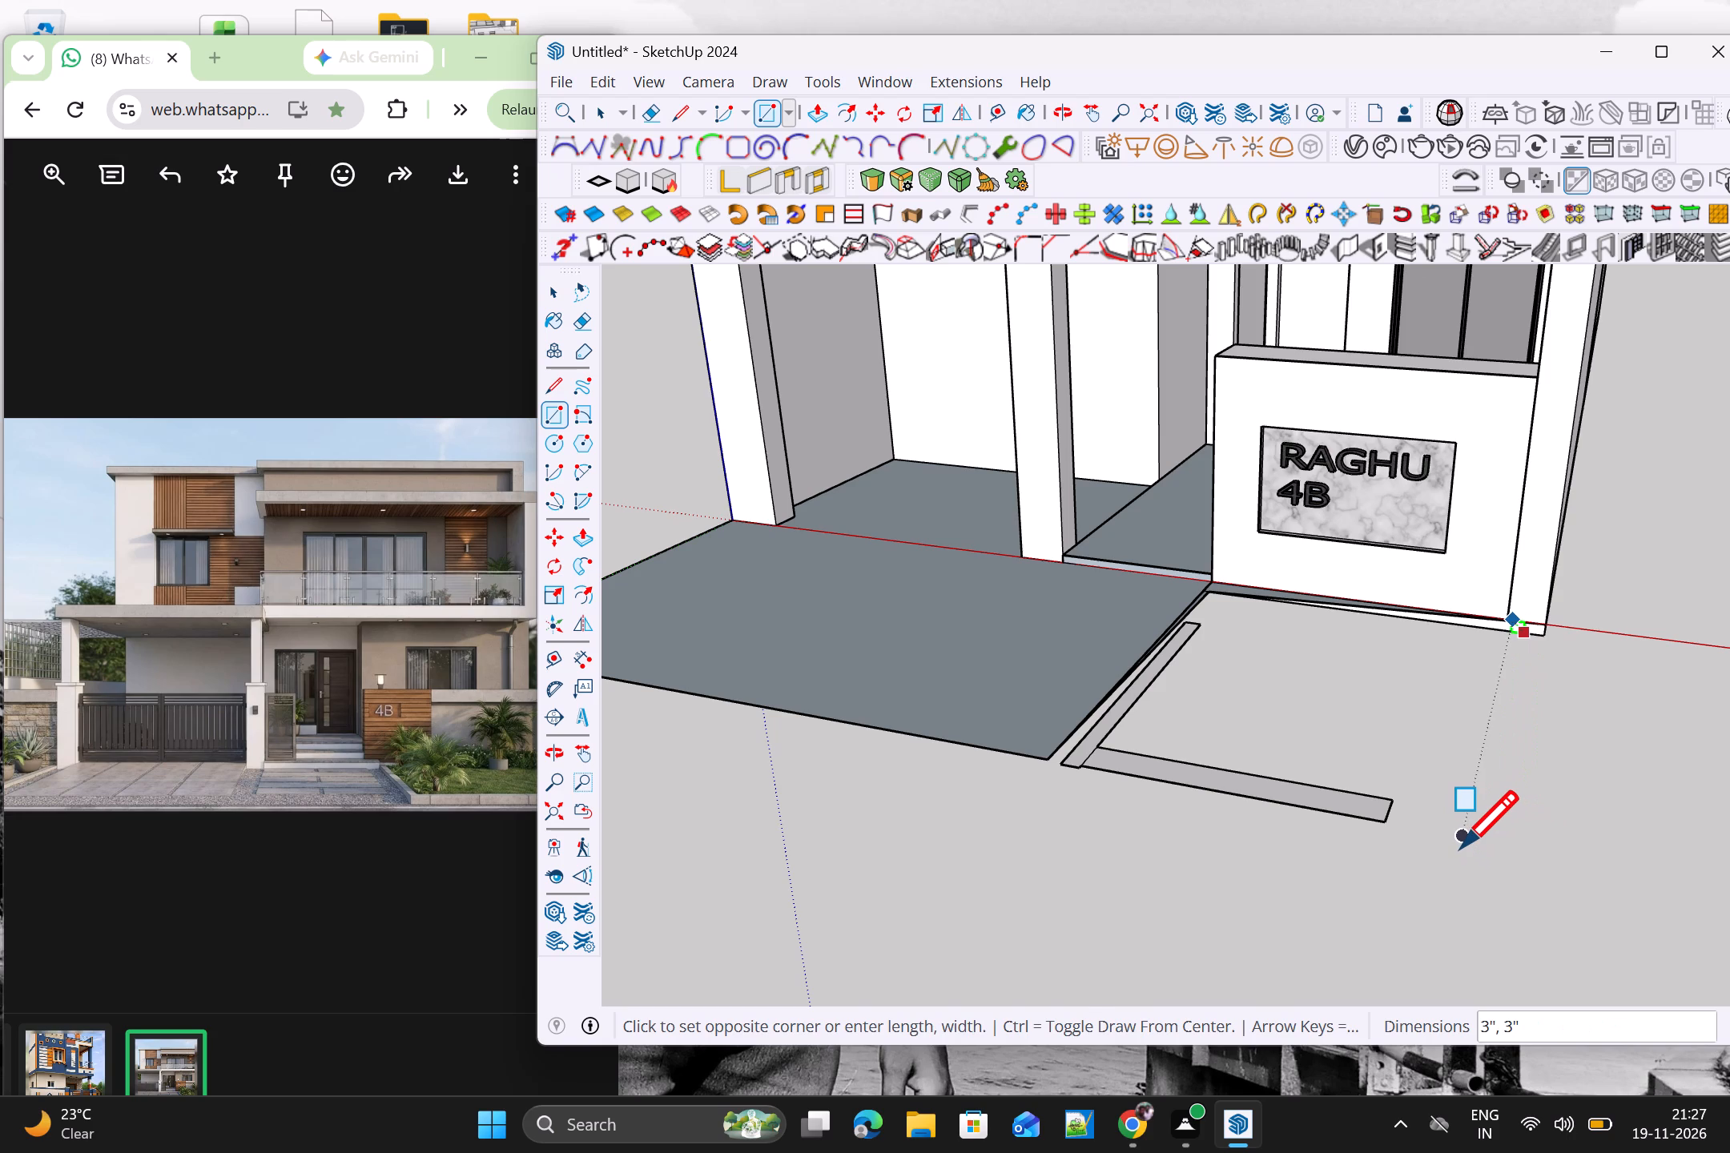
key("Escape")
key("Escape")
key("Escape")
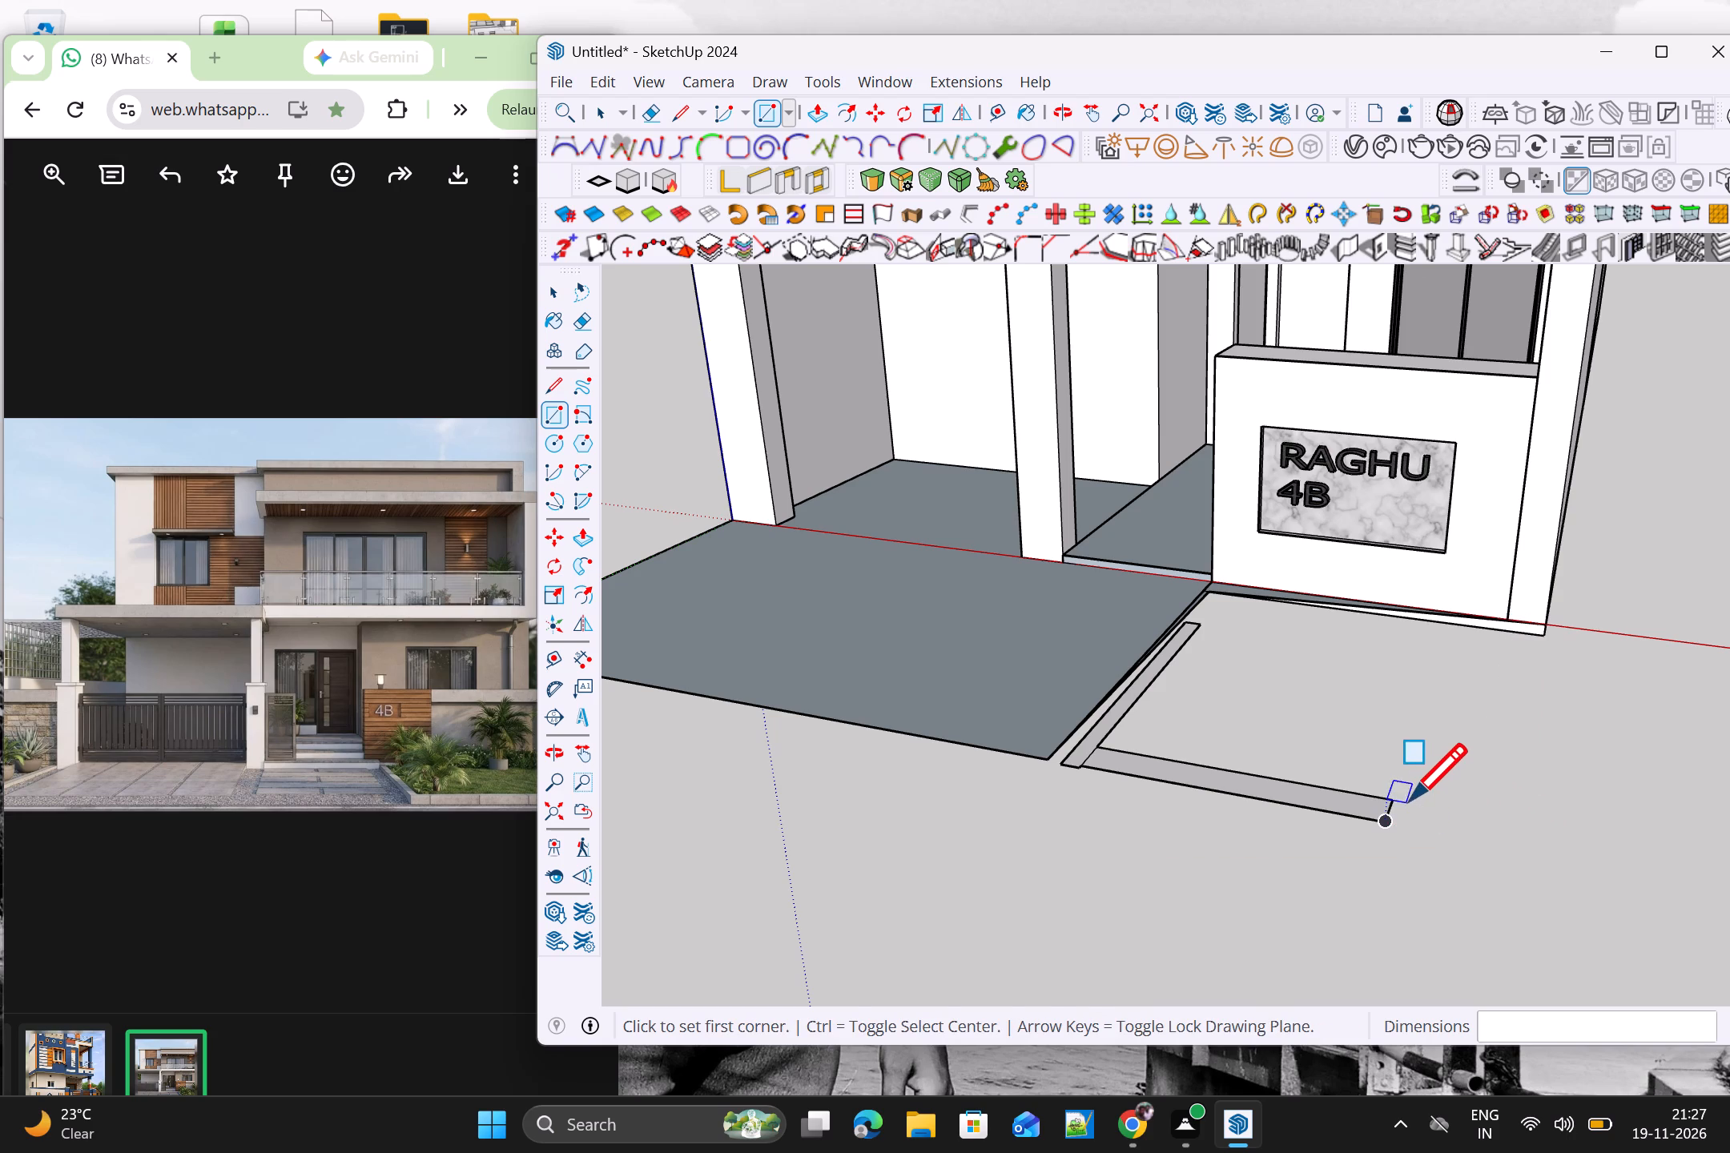
Draw a ground strip about 6" by 8' 5" from the outer pillar's base beside the sign wall, ending level with the front strip.
scroll(1507, 634, "up", 2)
left_click(1508, 632)
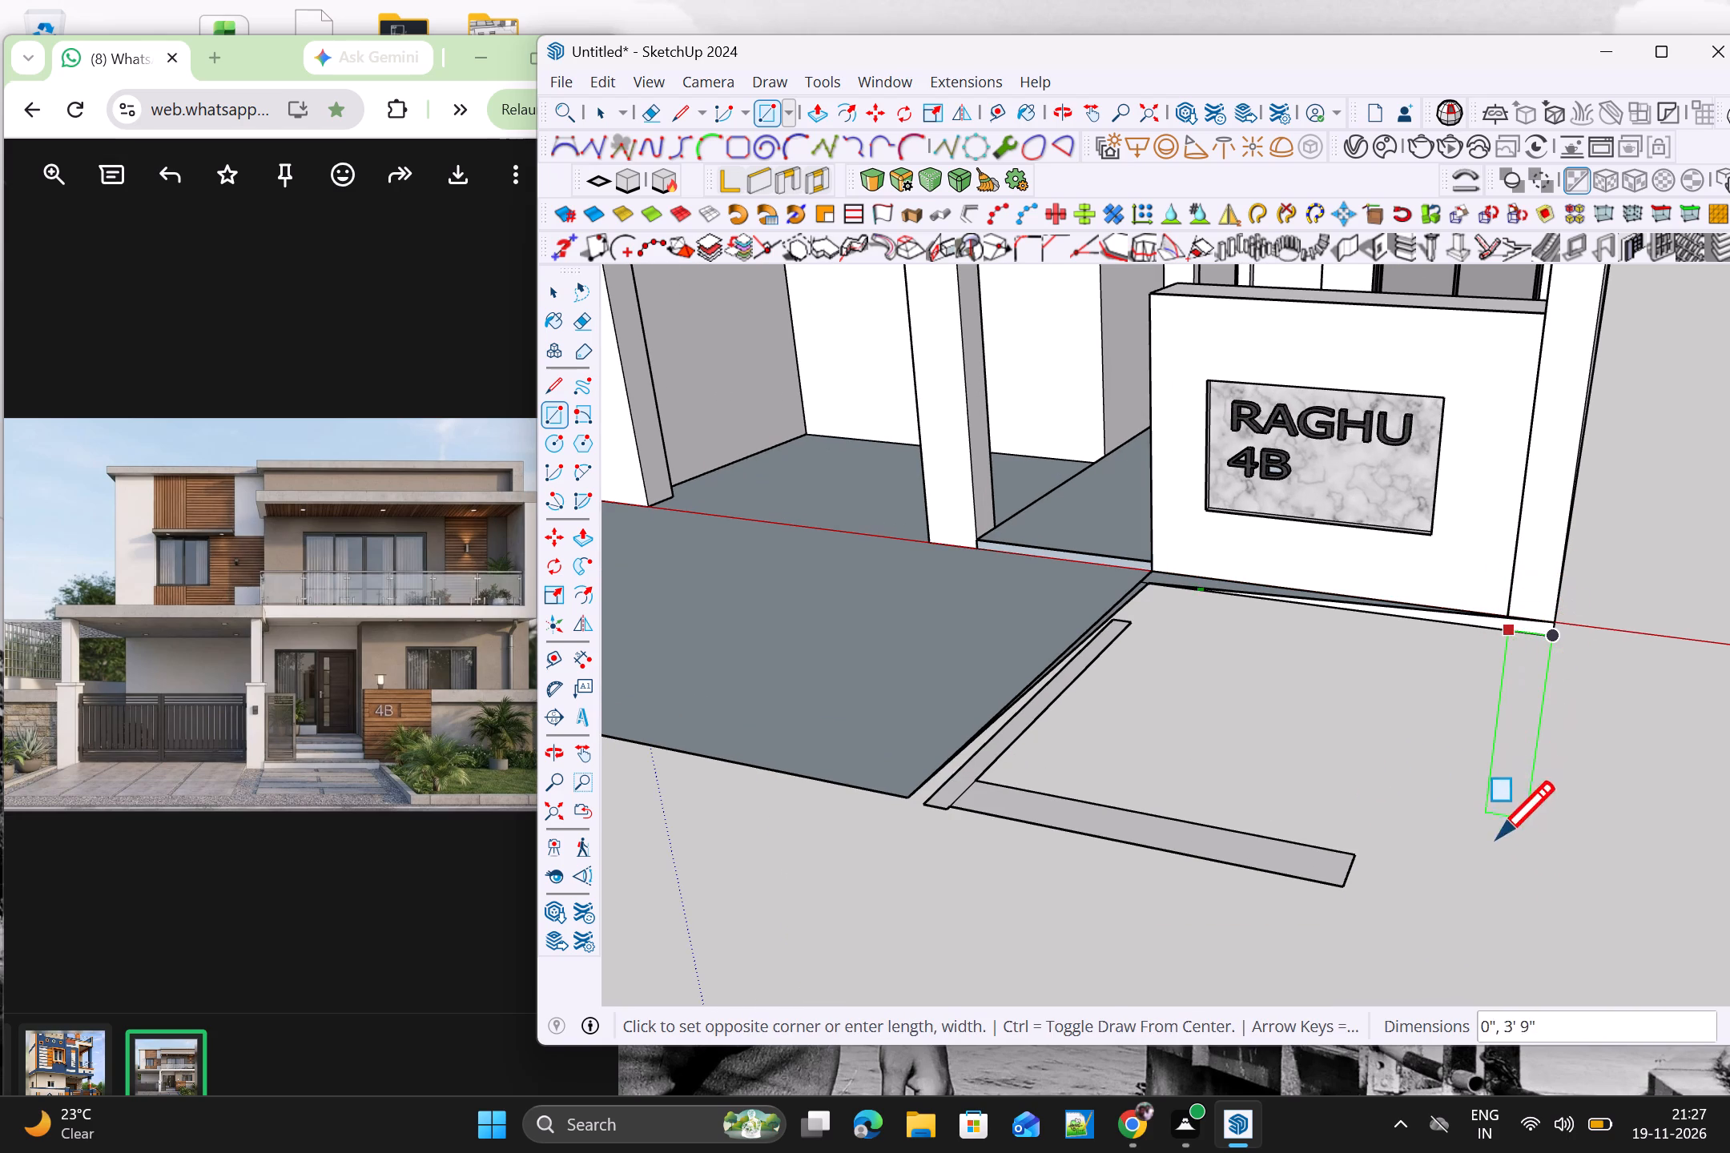
scroll(1491, 913, "up", 2)
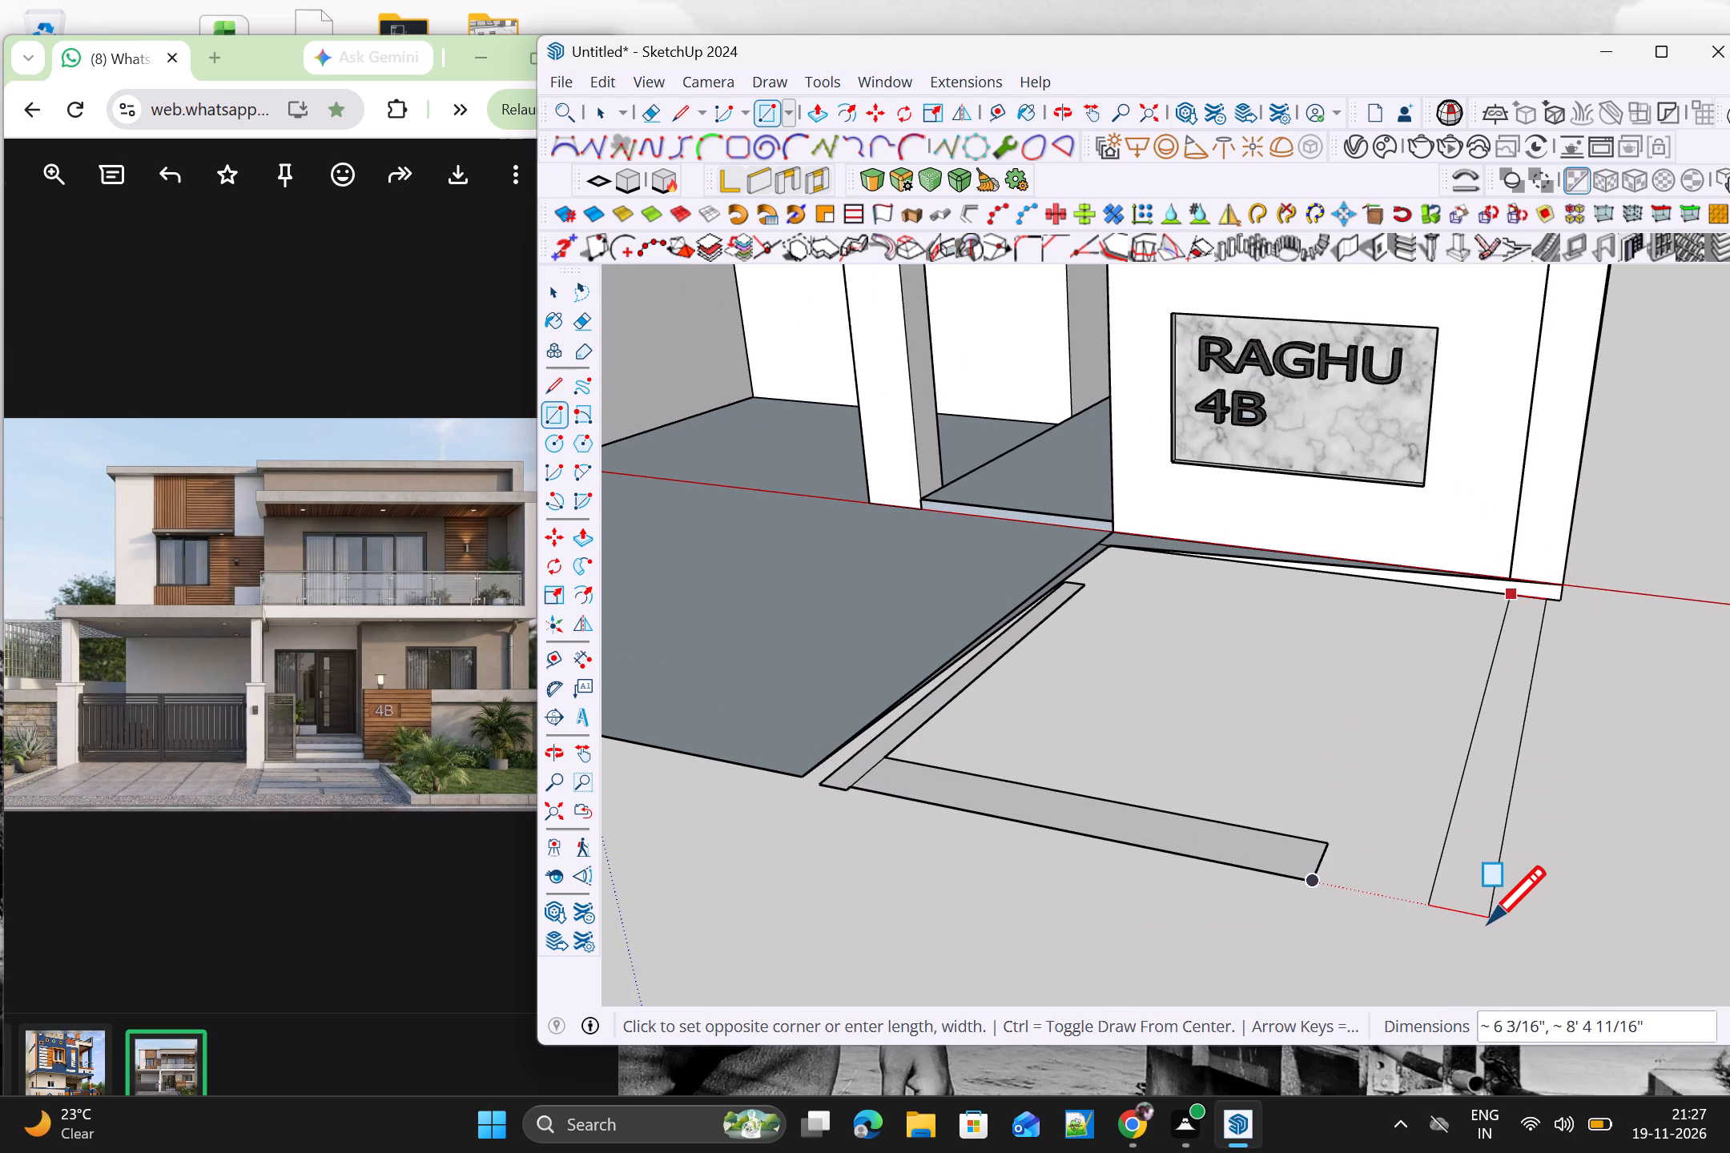
left_click(1487, 925)
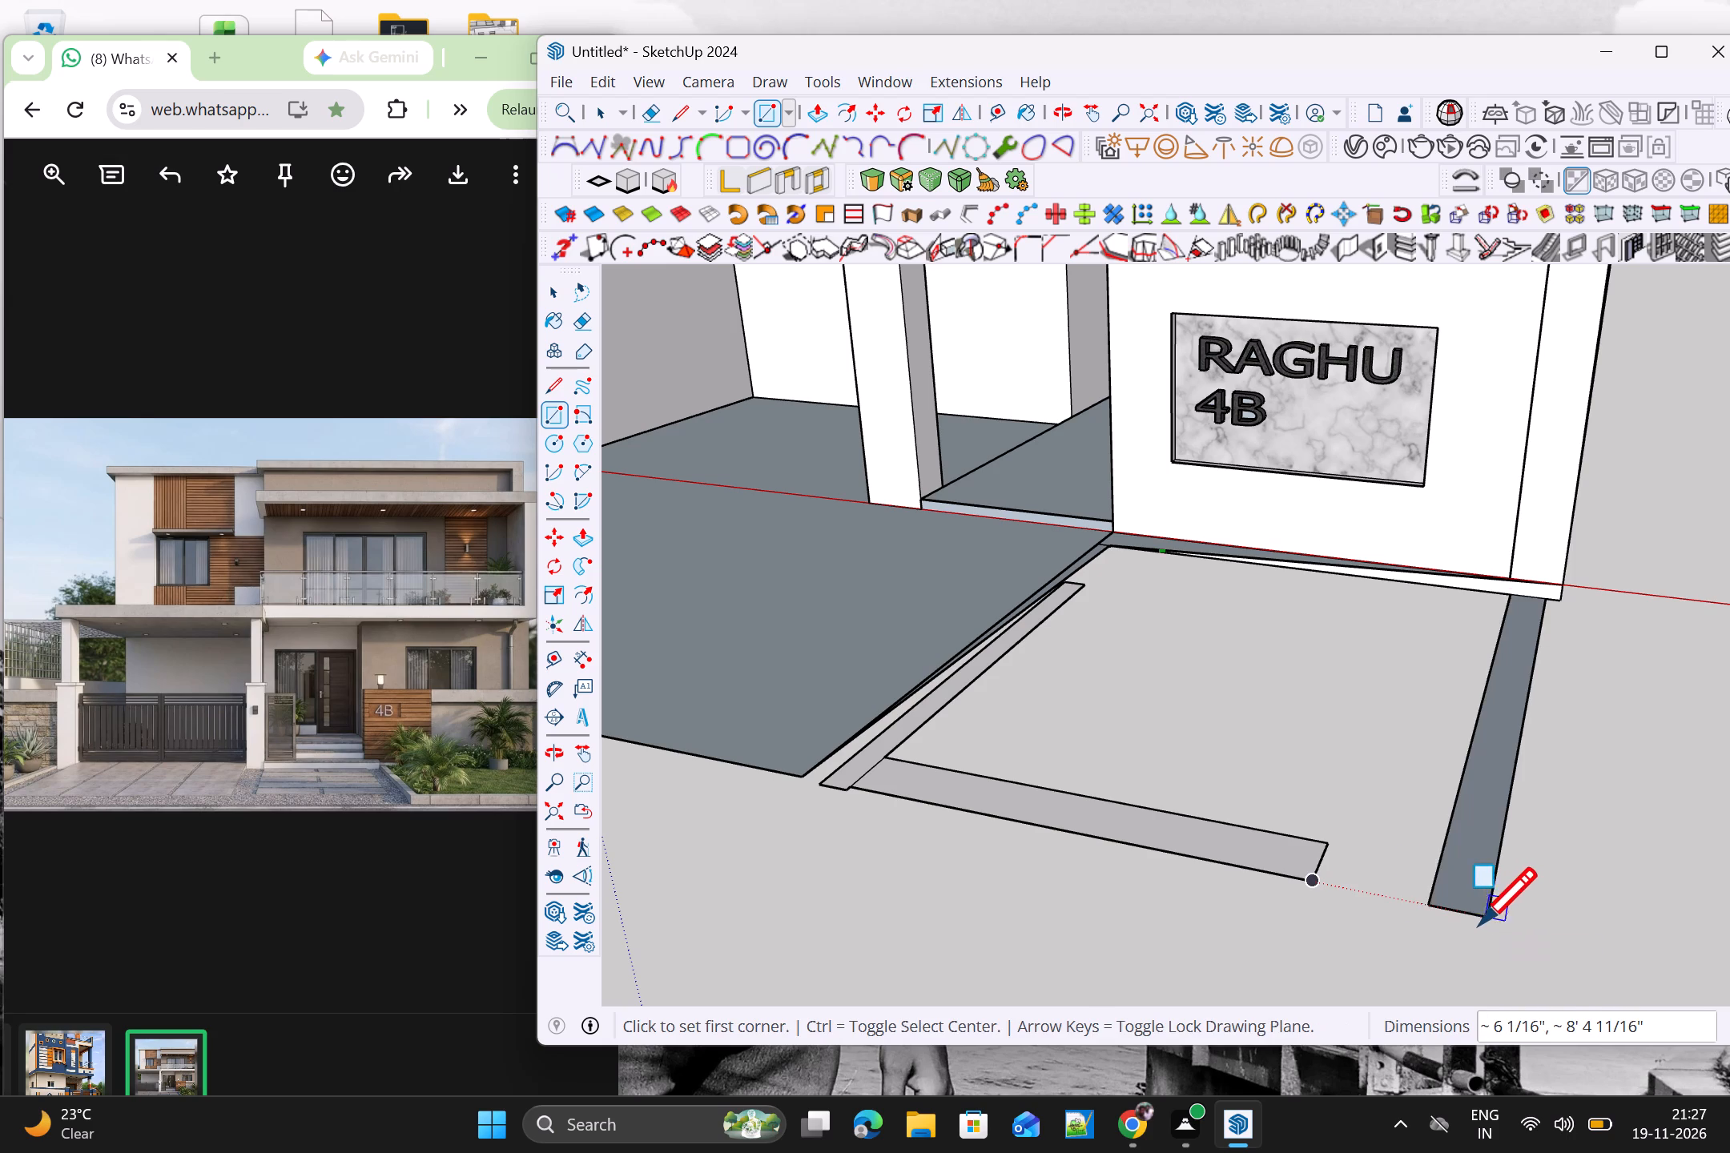
Draw a rectangle about 8" by 1' closing the gap between the front strip's end and the outer side strip.
scroll(1414, 902, "up", 3)
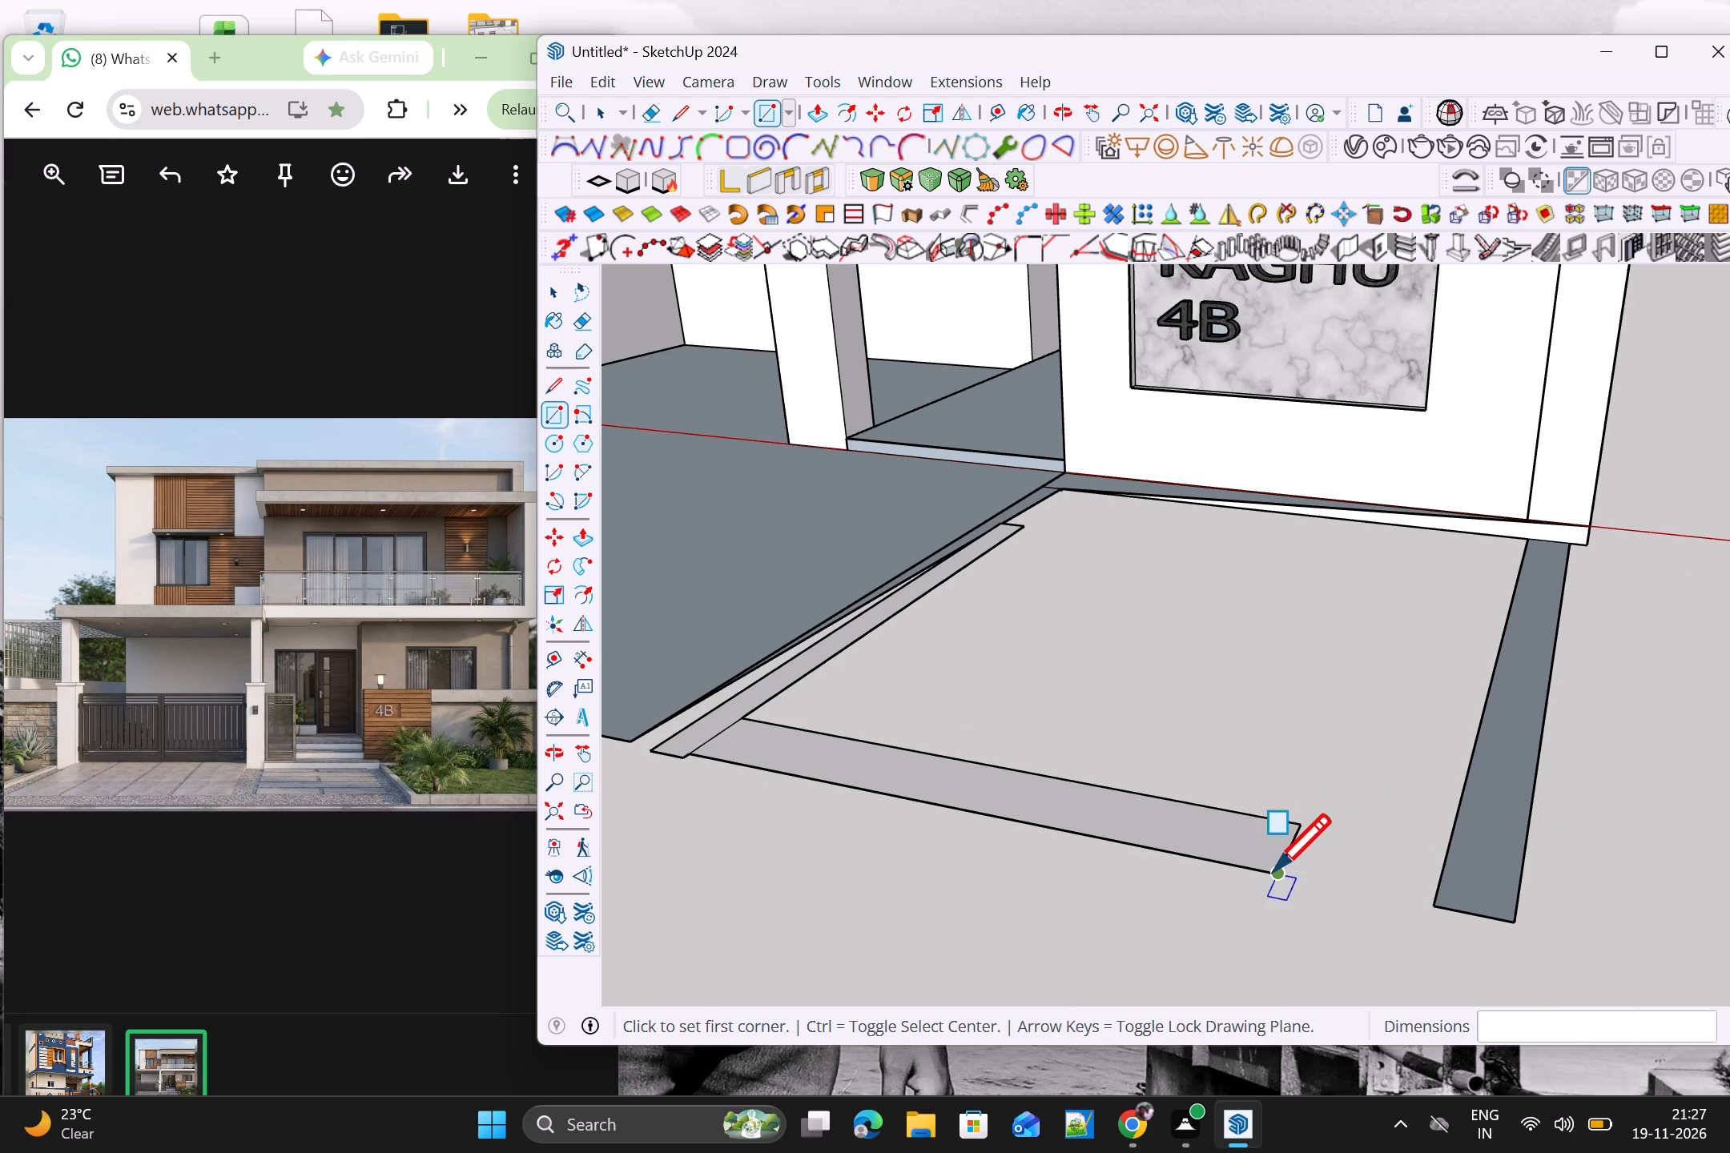
left_click_drag(1273, 874, 1284, 877)
left_click(1448, 853)
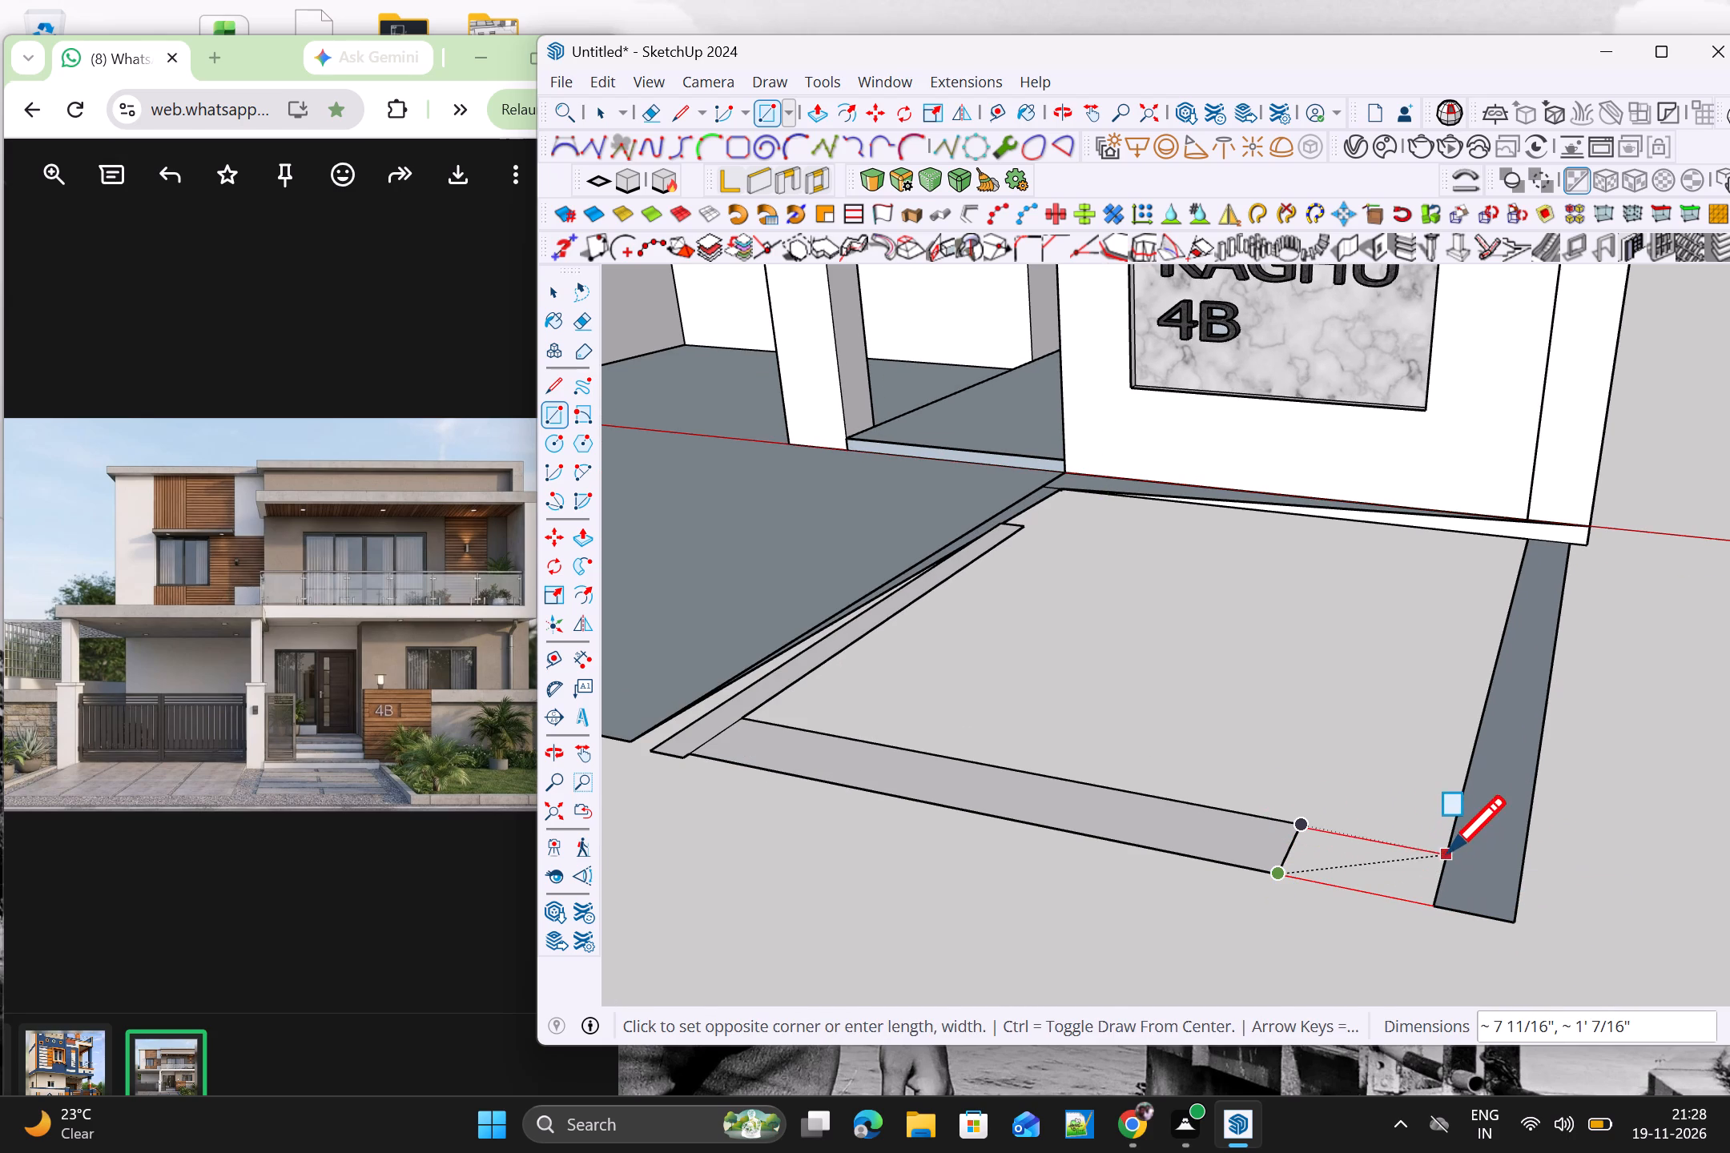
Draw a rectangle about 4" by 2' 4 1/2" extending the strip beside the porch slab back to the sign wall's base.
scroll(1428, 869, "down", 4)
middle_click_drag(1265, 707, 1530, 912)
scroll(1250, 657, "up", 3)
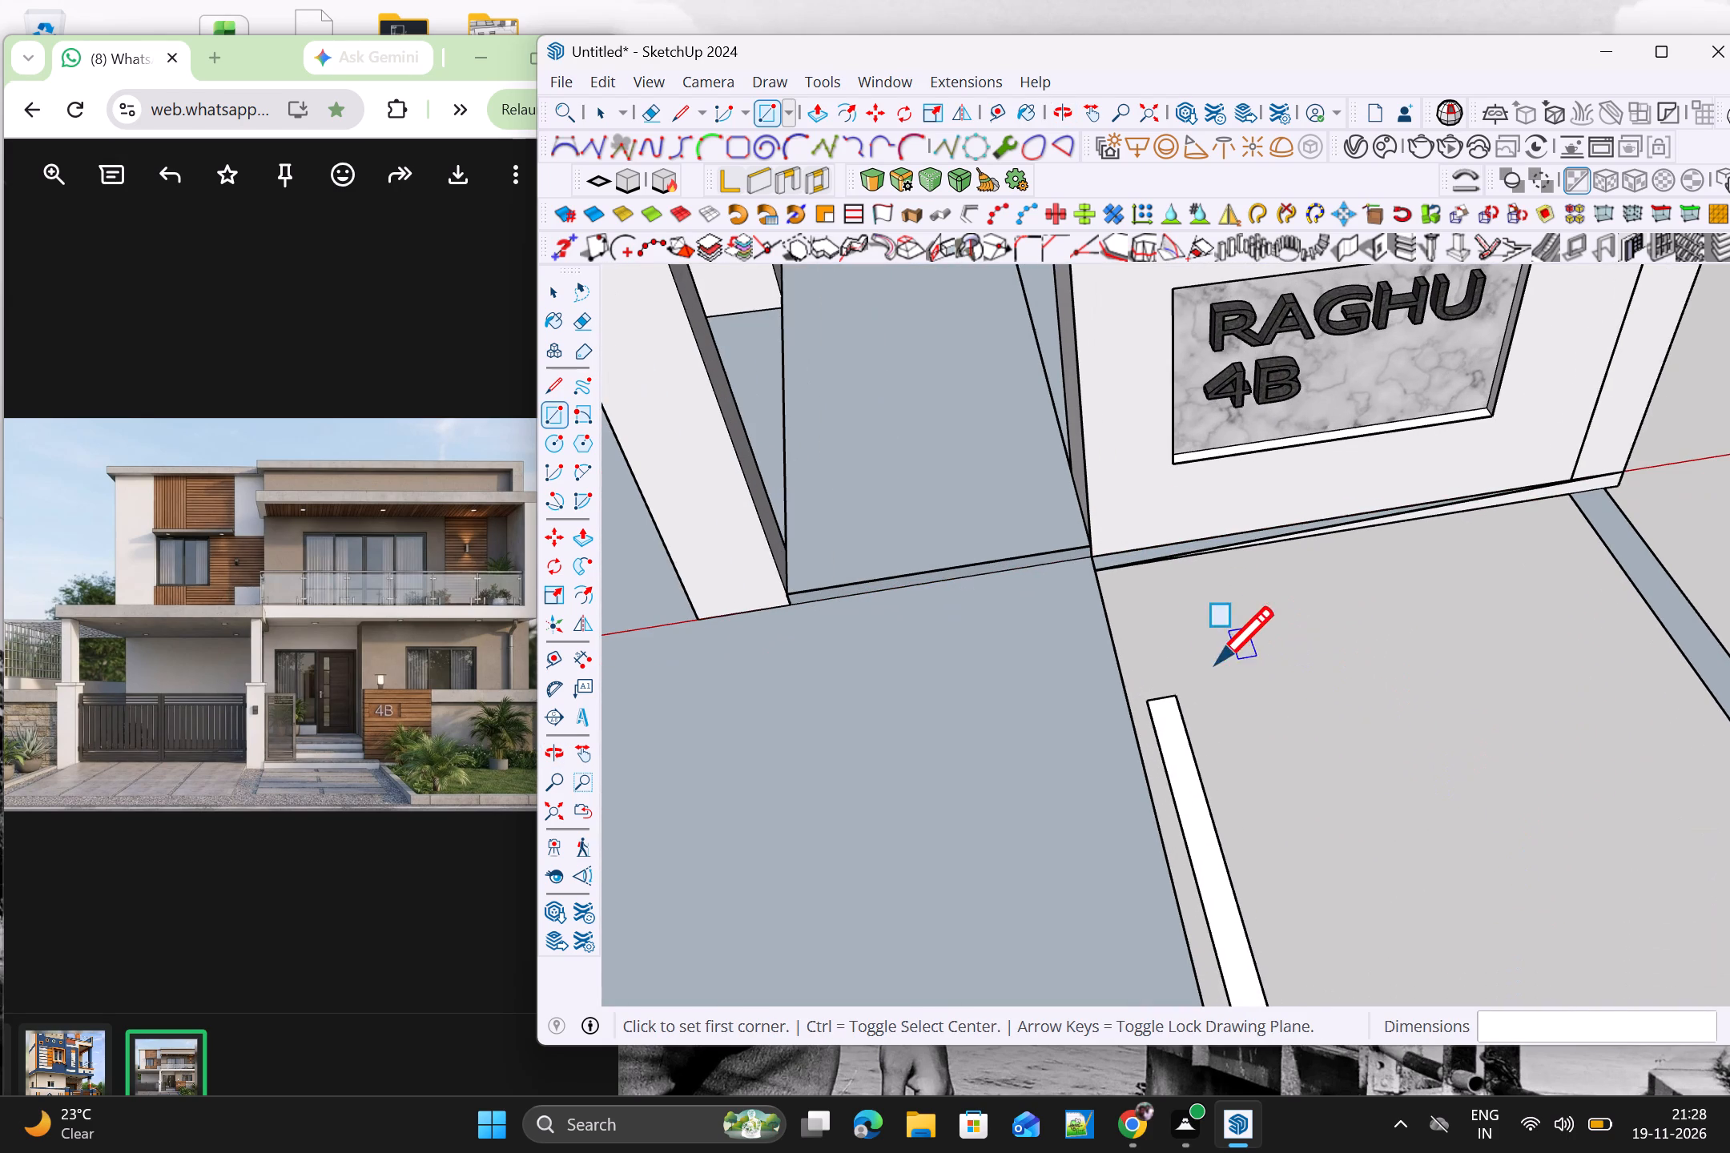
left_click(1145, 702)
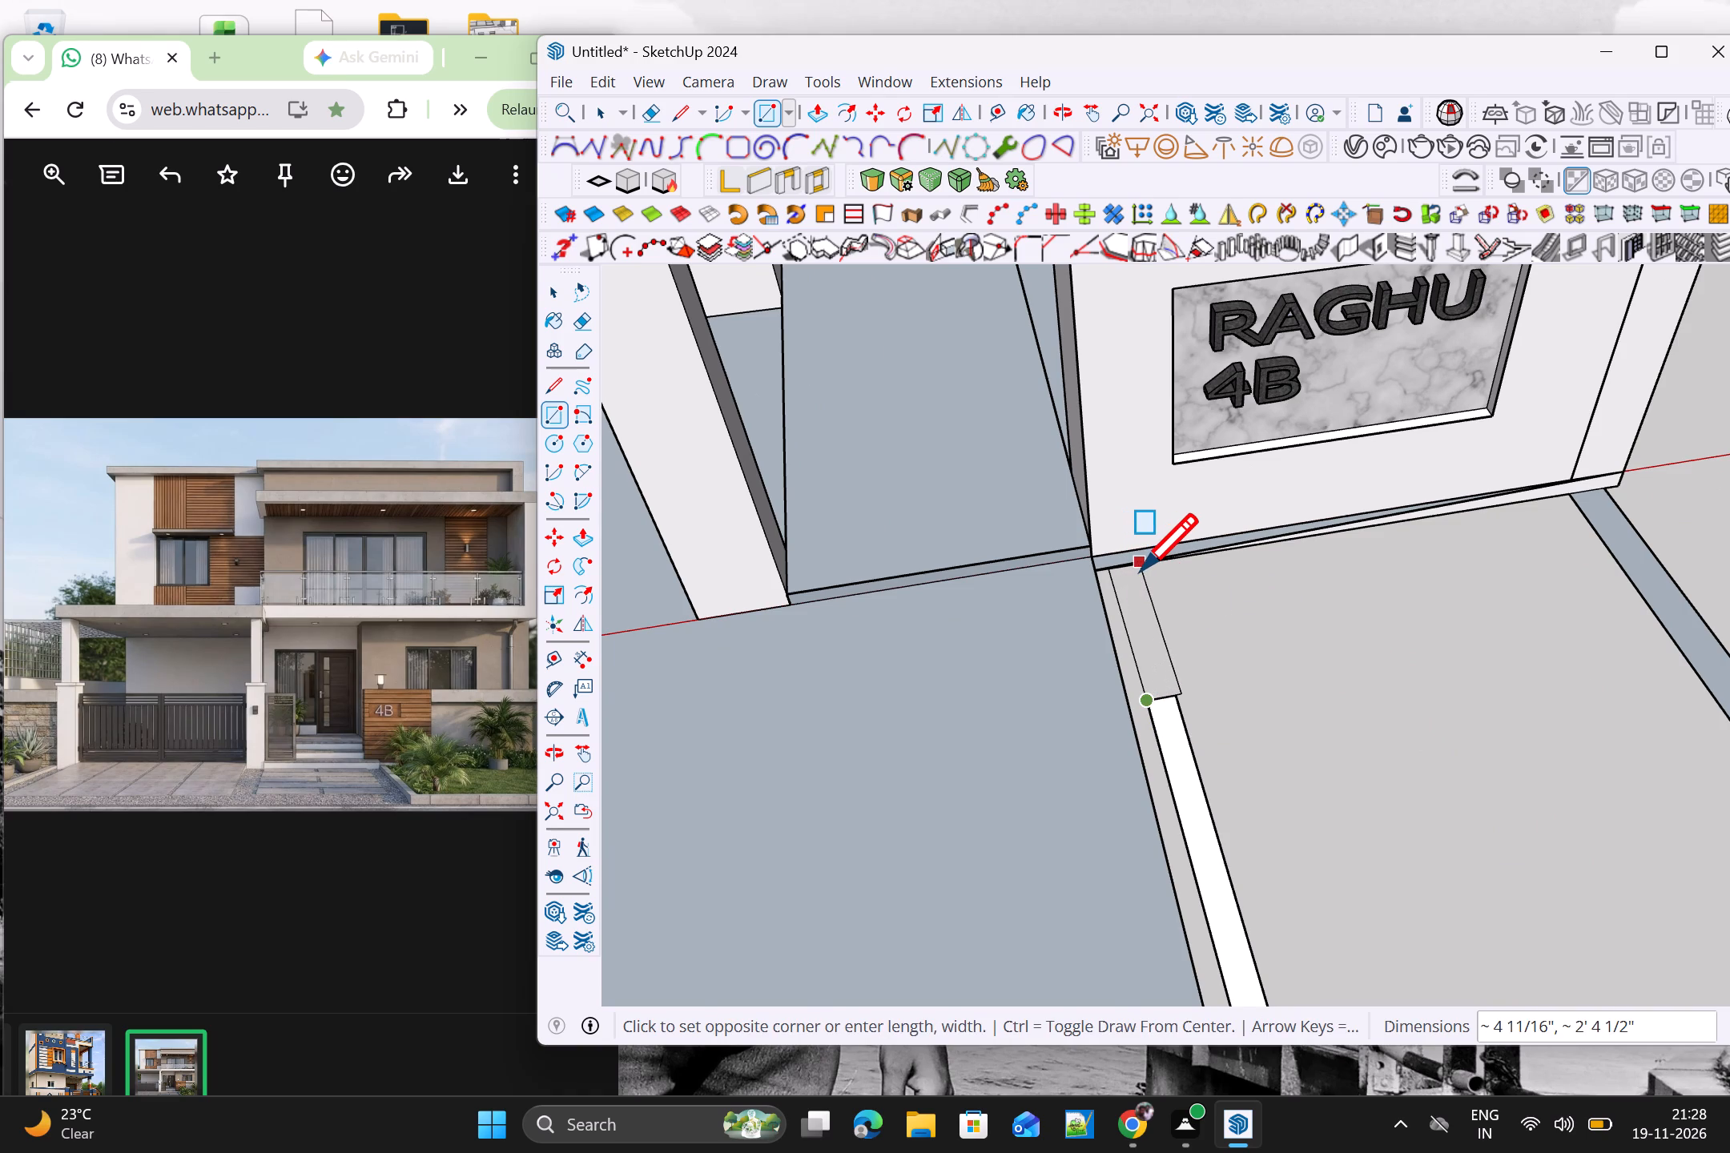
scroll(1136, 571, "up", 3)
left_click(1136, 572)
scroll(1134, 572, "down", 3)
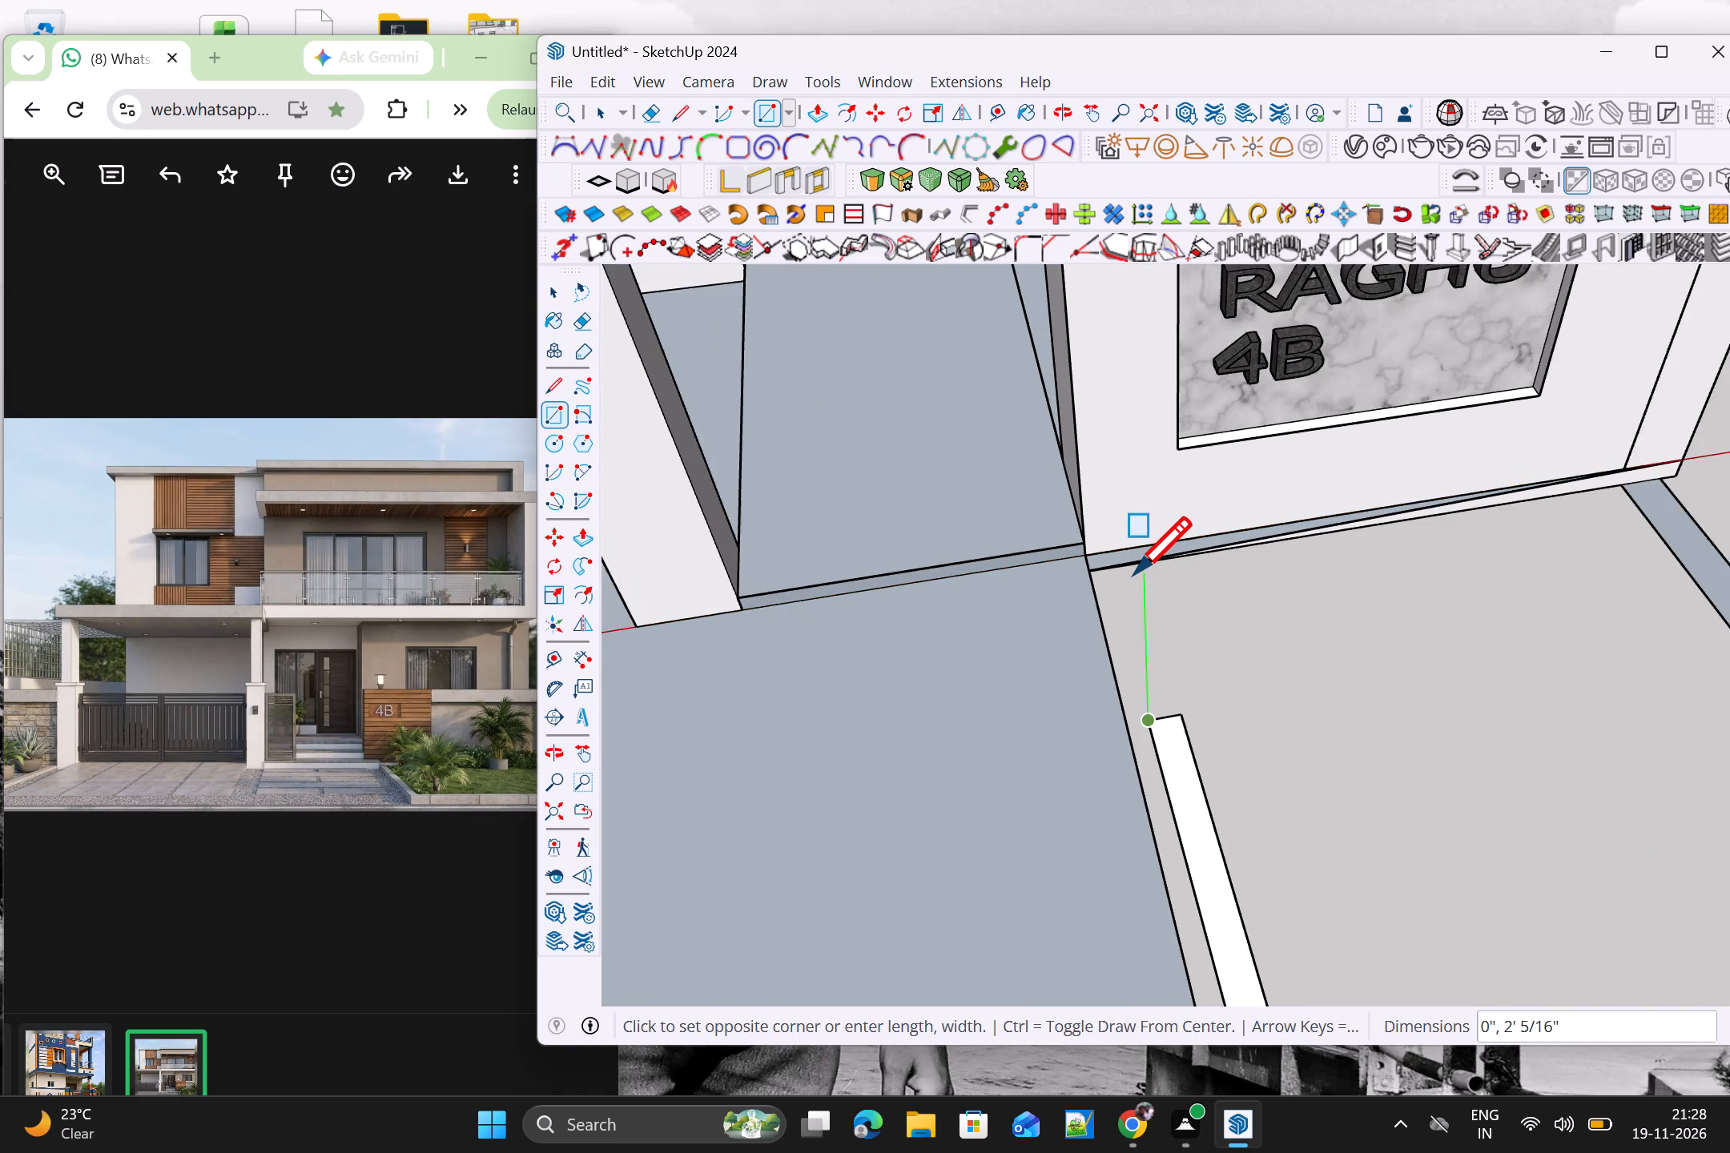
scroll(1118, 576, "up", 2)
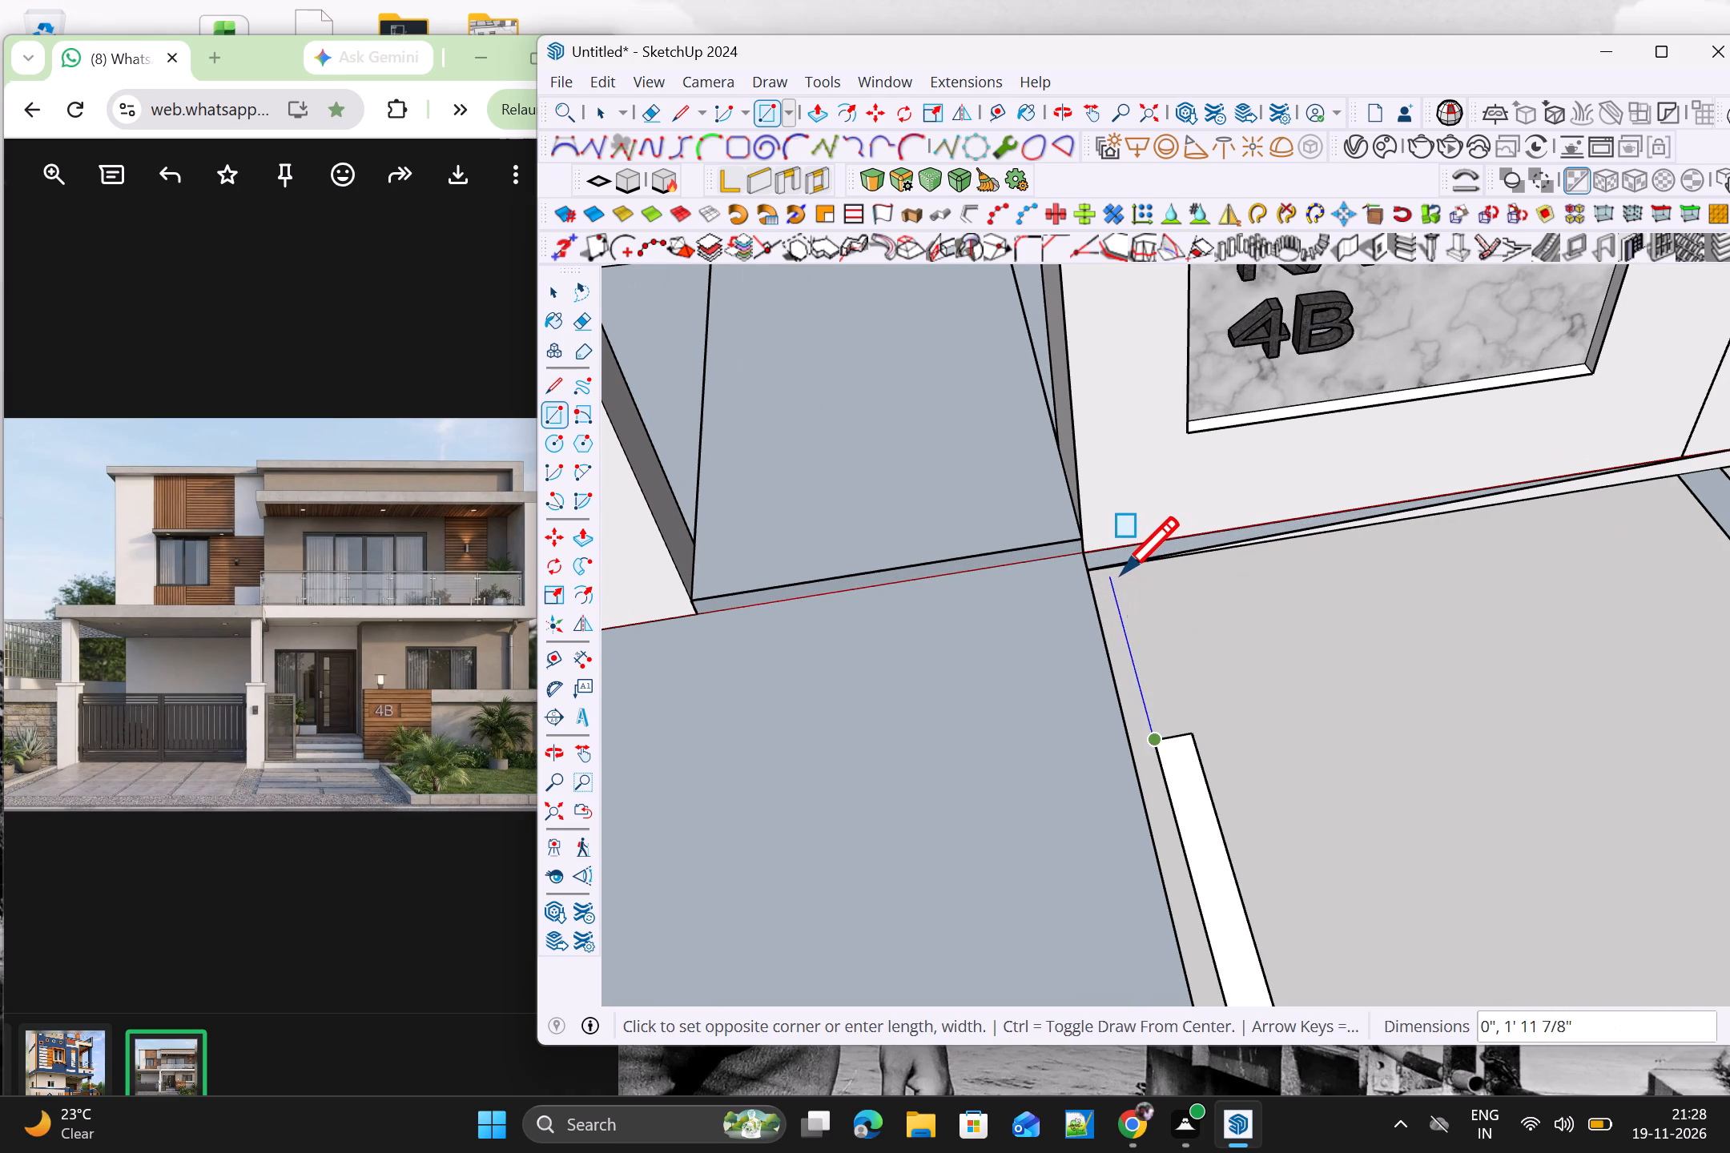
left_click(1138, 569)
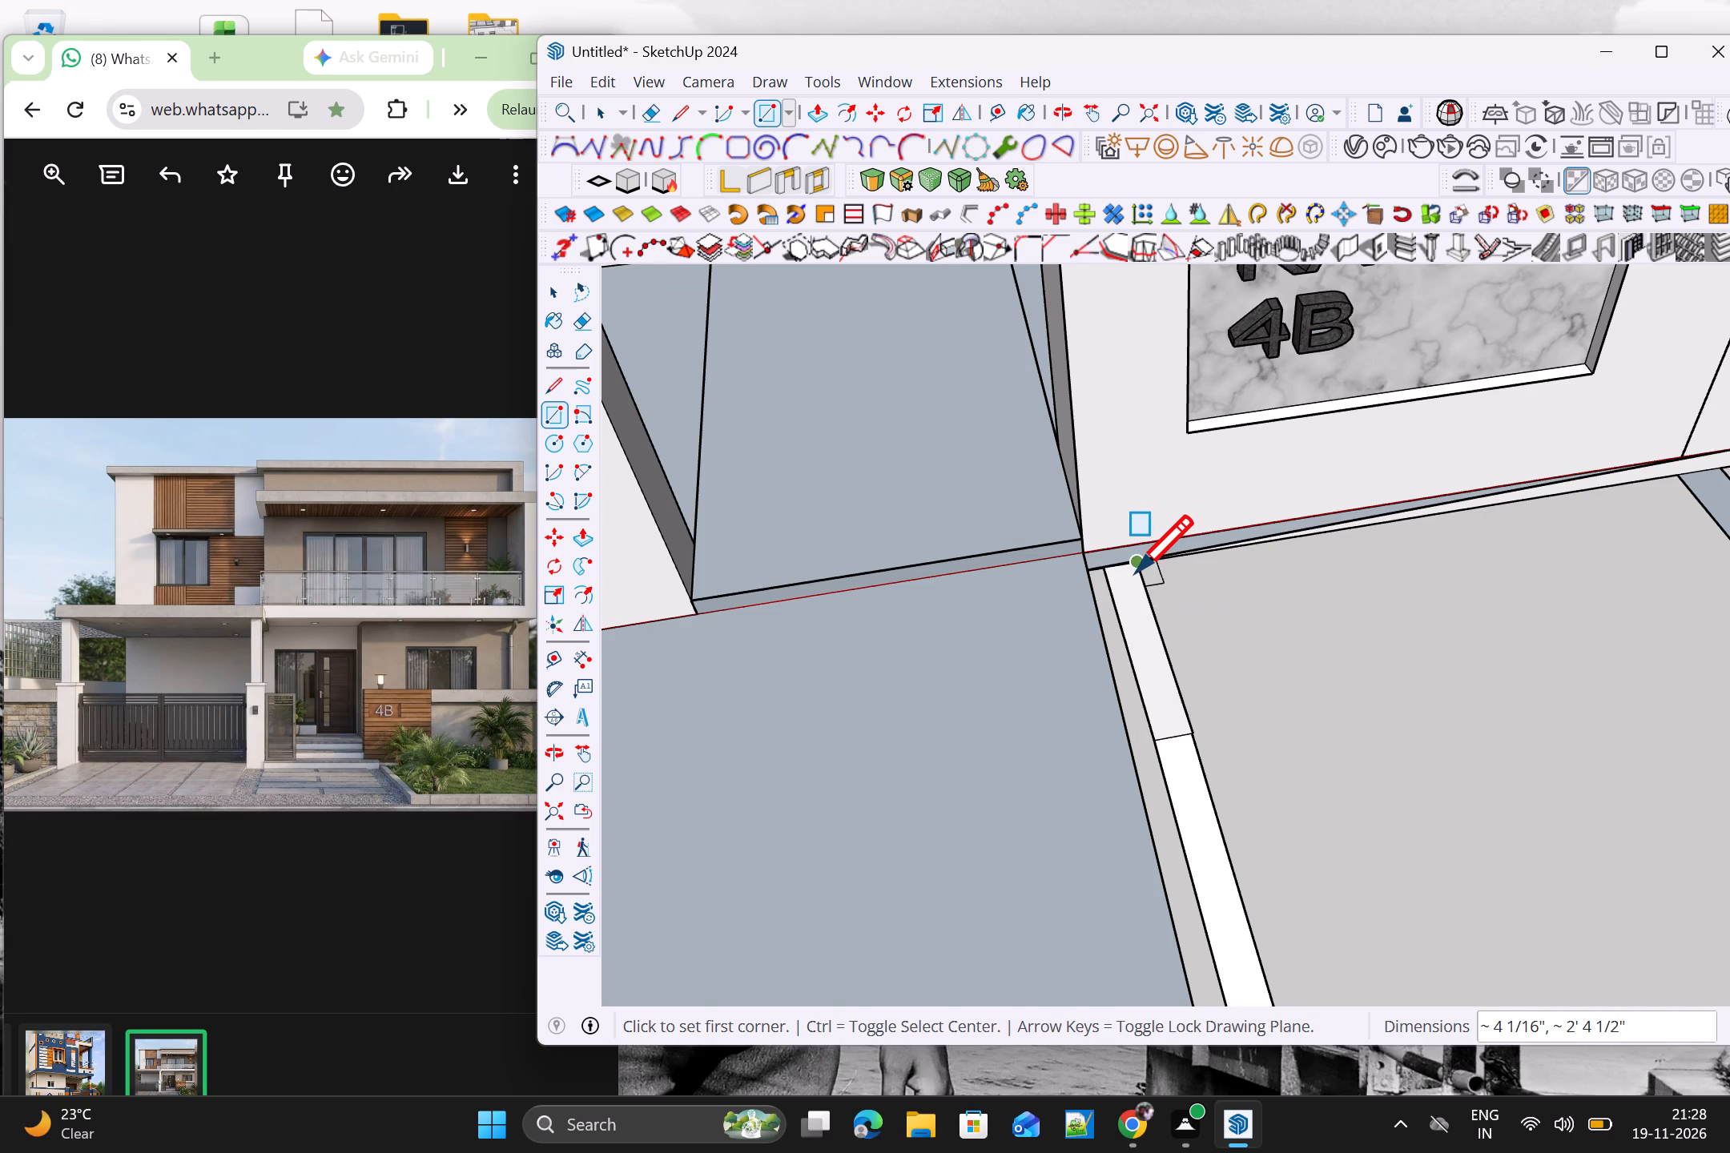
Examine the bordered ground outline in front of the sign wall and its strip joints from several angles.
scroll(1136, 572, "down", 3)
key("space")
scroll(1176, 589, "down", 13)
middle_click_drag(1424, 840, 1371, 822)
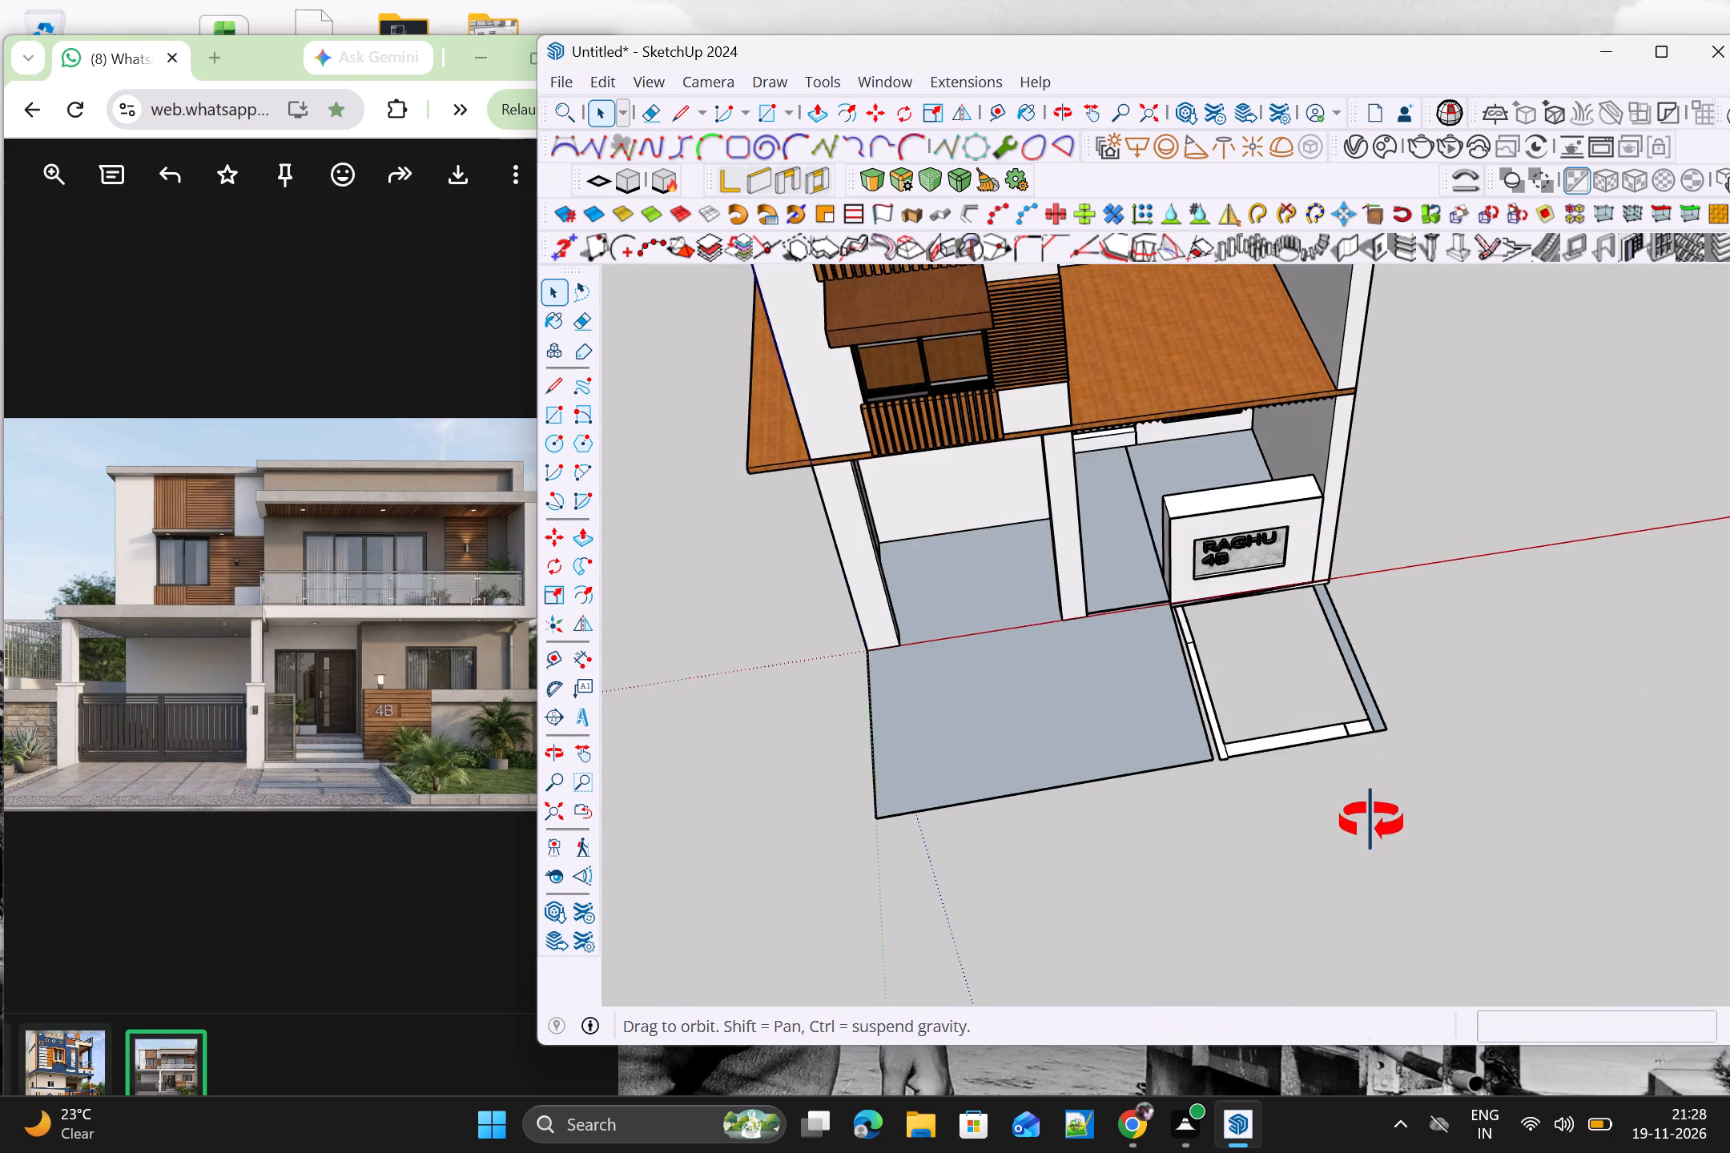
middle_click_drag(1371, 822, 549, 557)
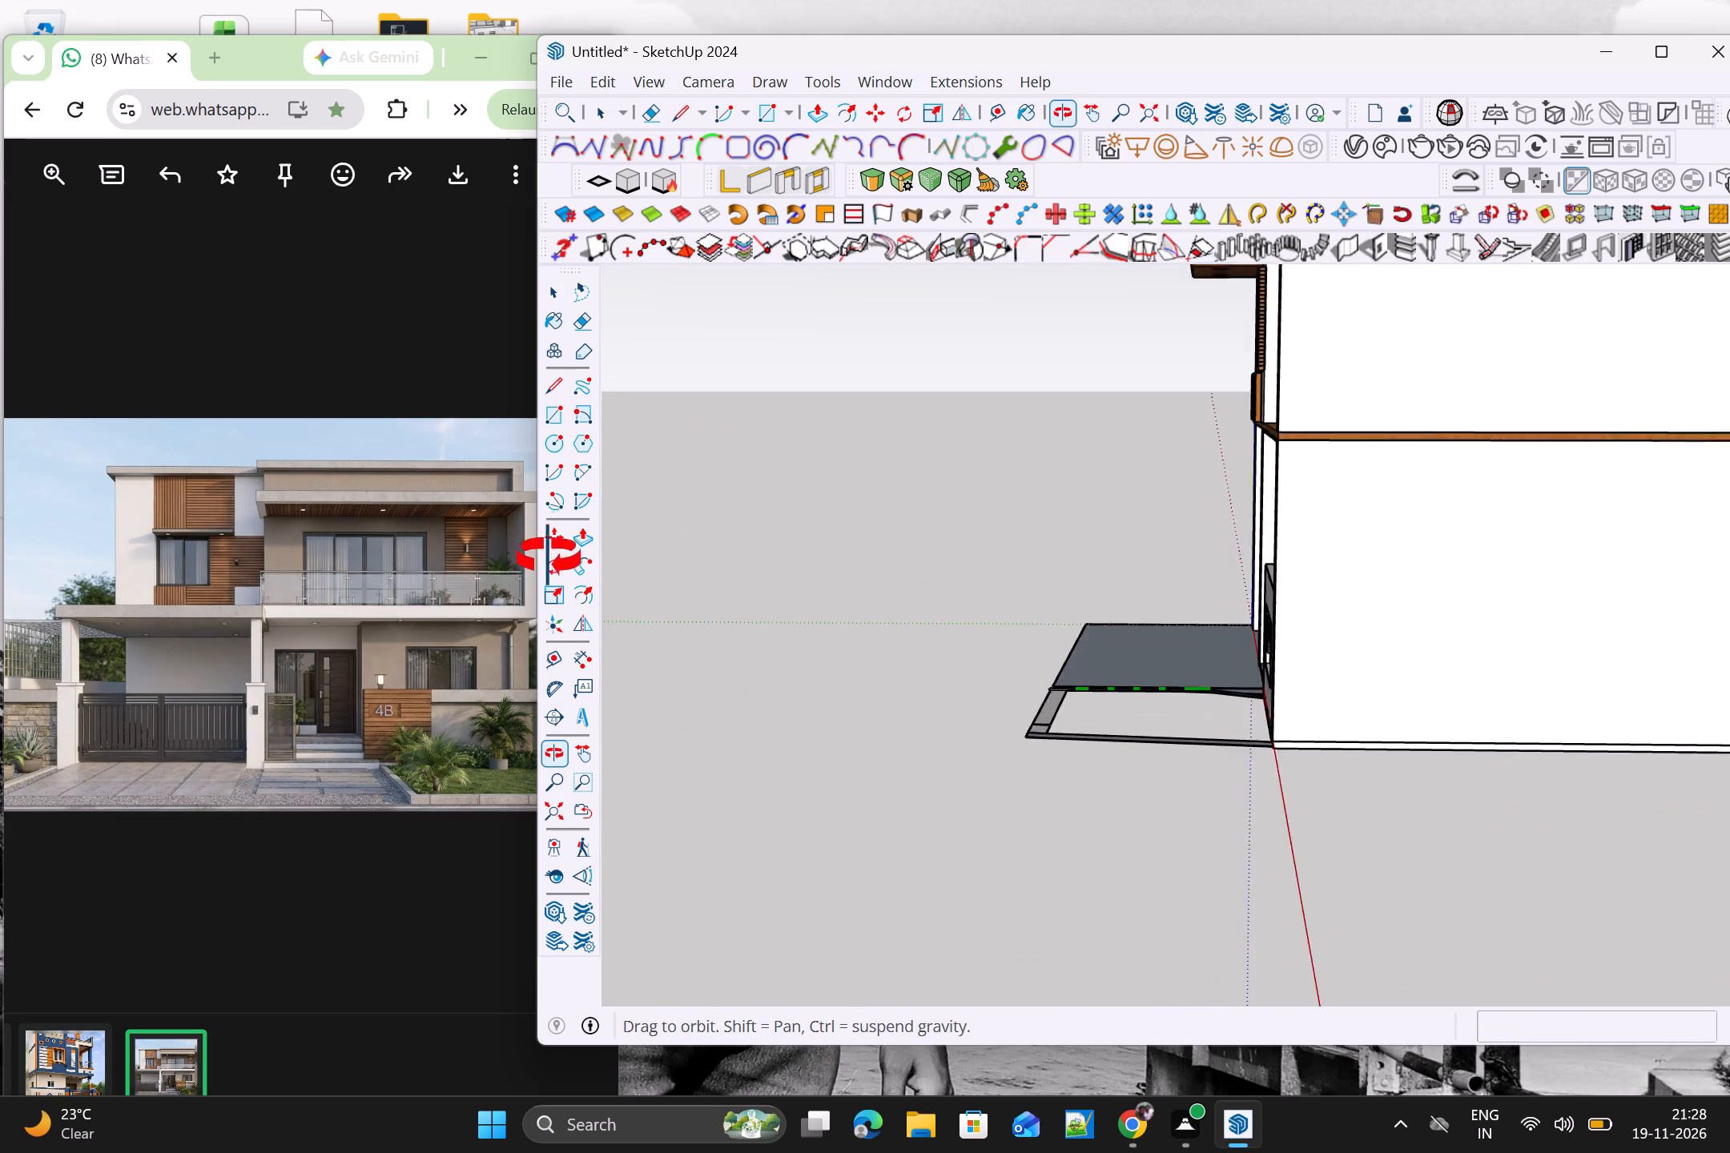
middle_click_drag(549, 557, 562, 569)
scroll(1090, 701, "up", 8)
middle_click_drag(1376, 785, 1407, 711)
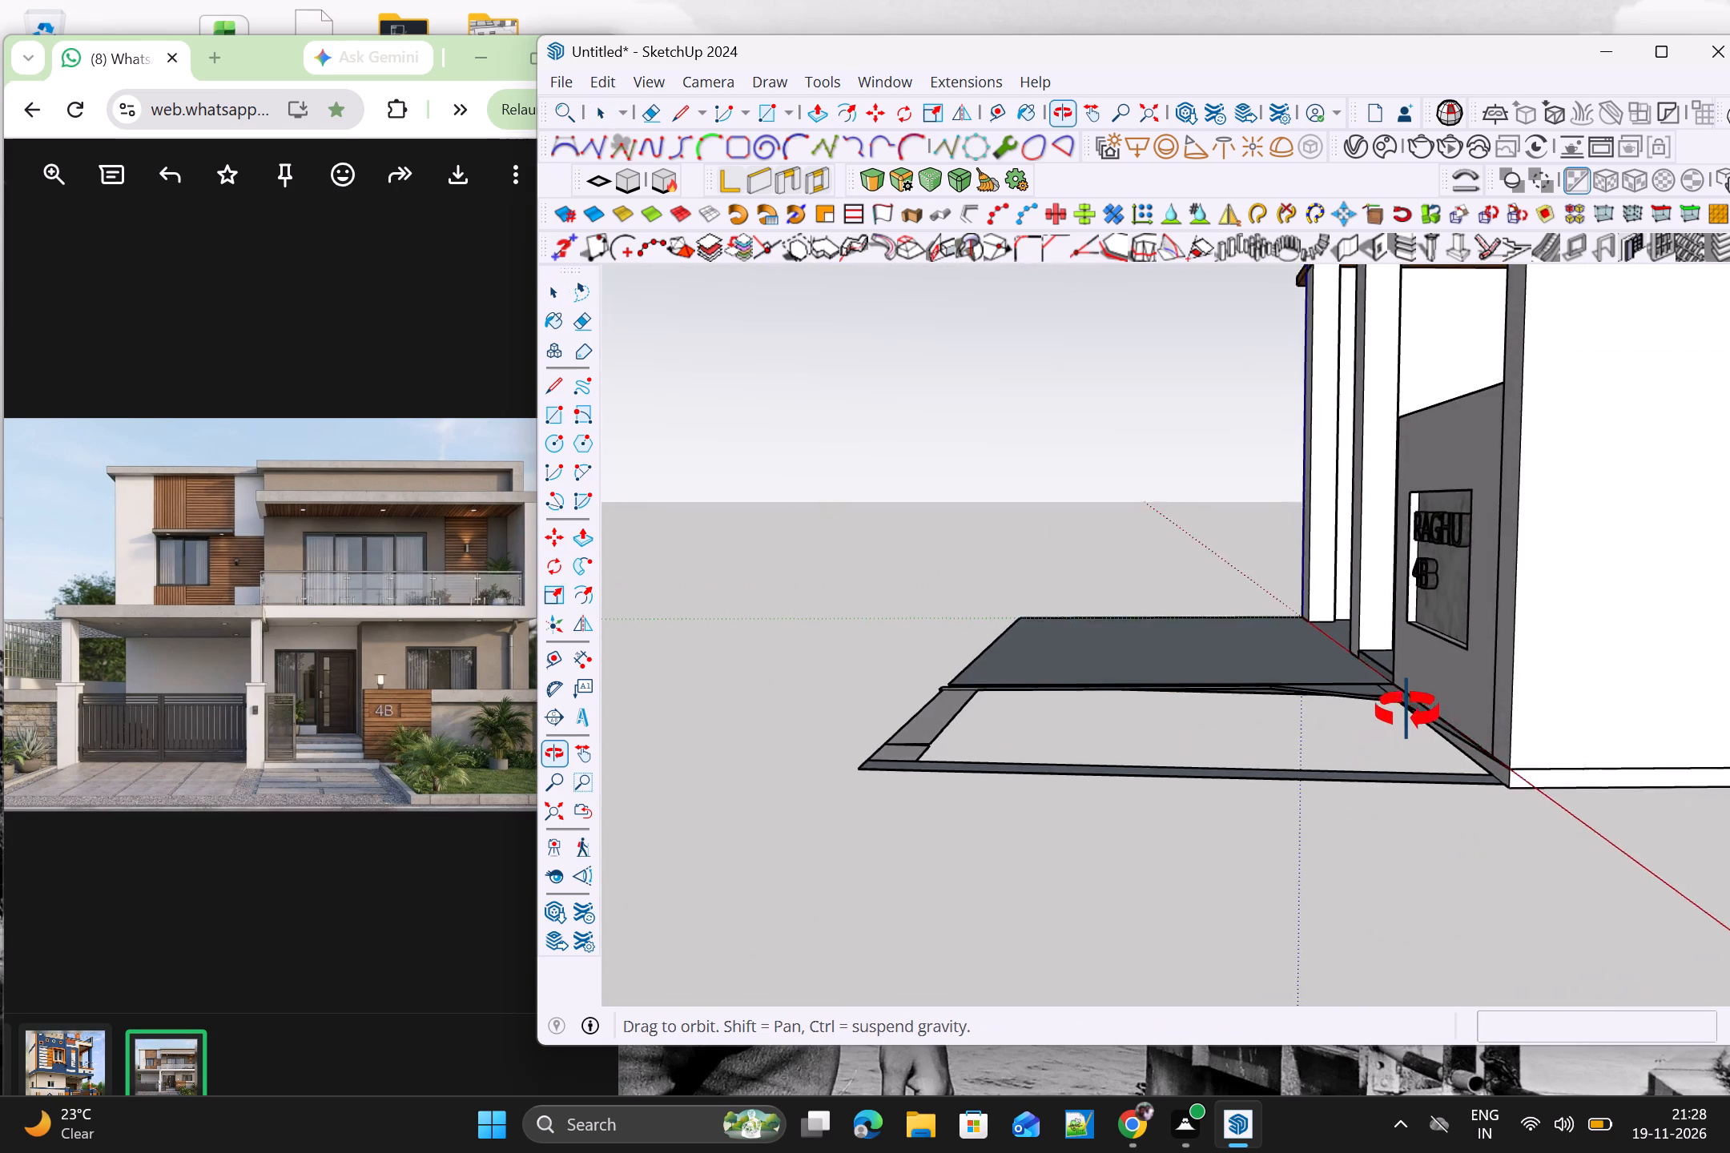
middle_click_drag(1407, 711, 1725, 992)
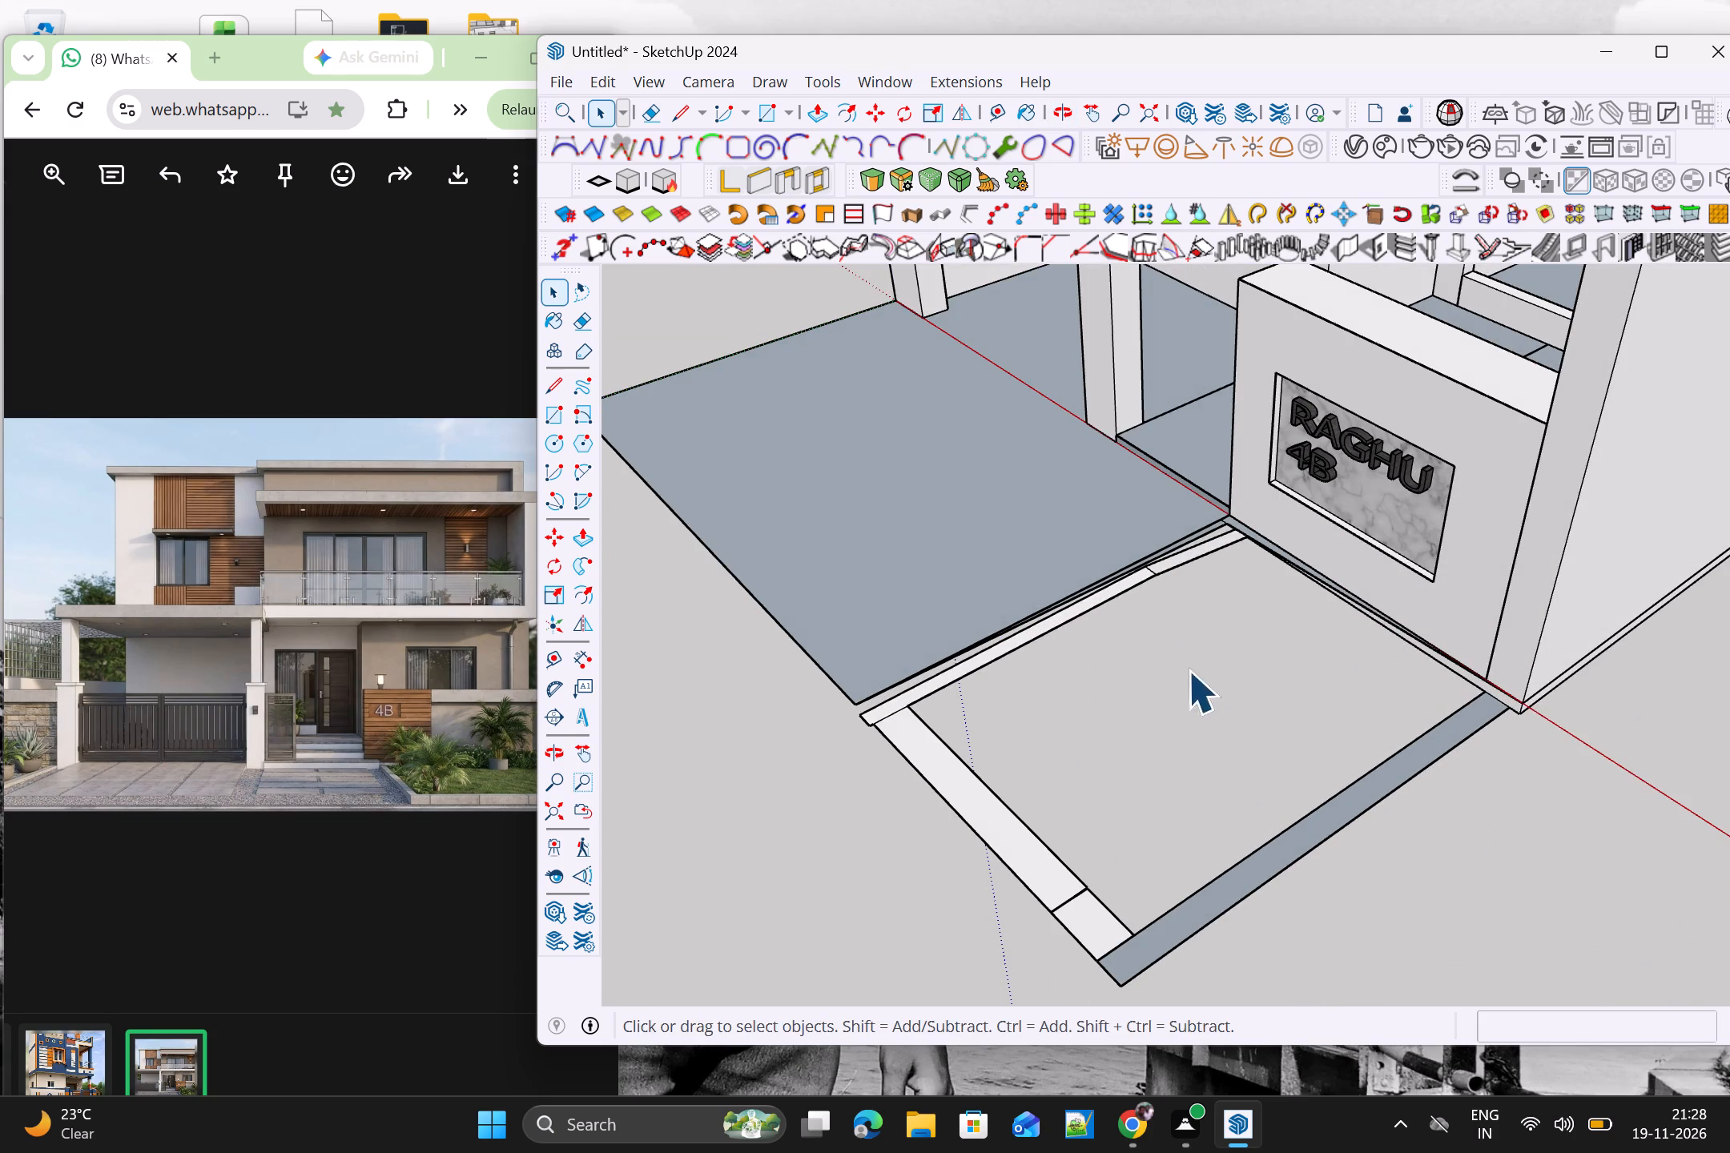
Erase both pieces of the narrow ground strip running alongside the porch slab's edge.
middle_click_drag(1188, 679, 1729, 871)
scroll(1729, 871, "up", 1)
scroll(1067, 629, "up", 3)
middle_click_drag(1016, 657, 831, 570)
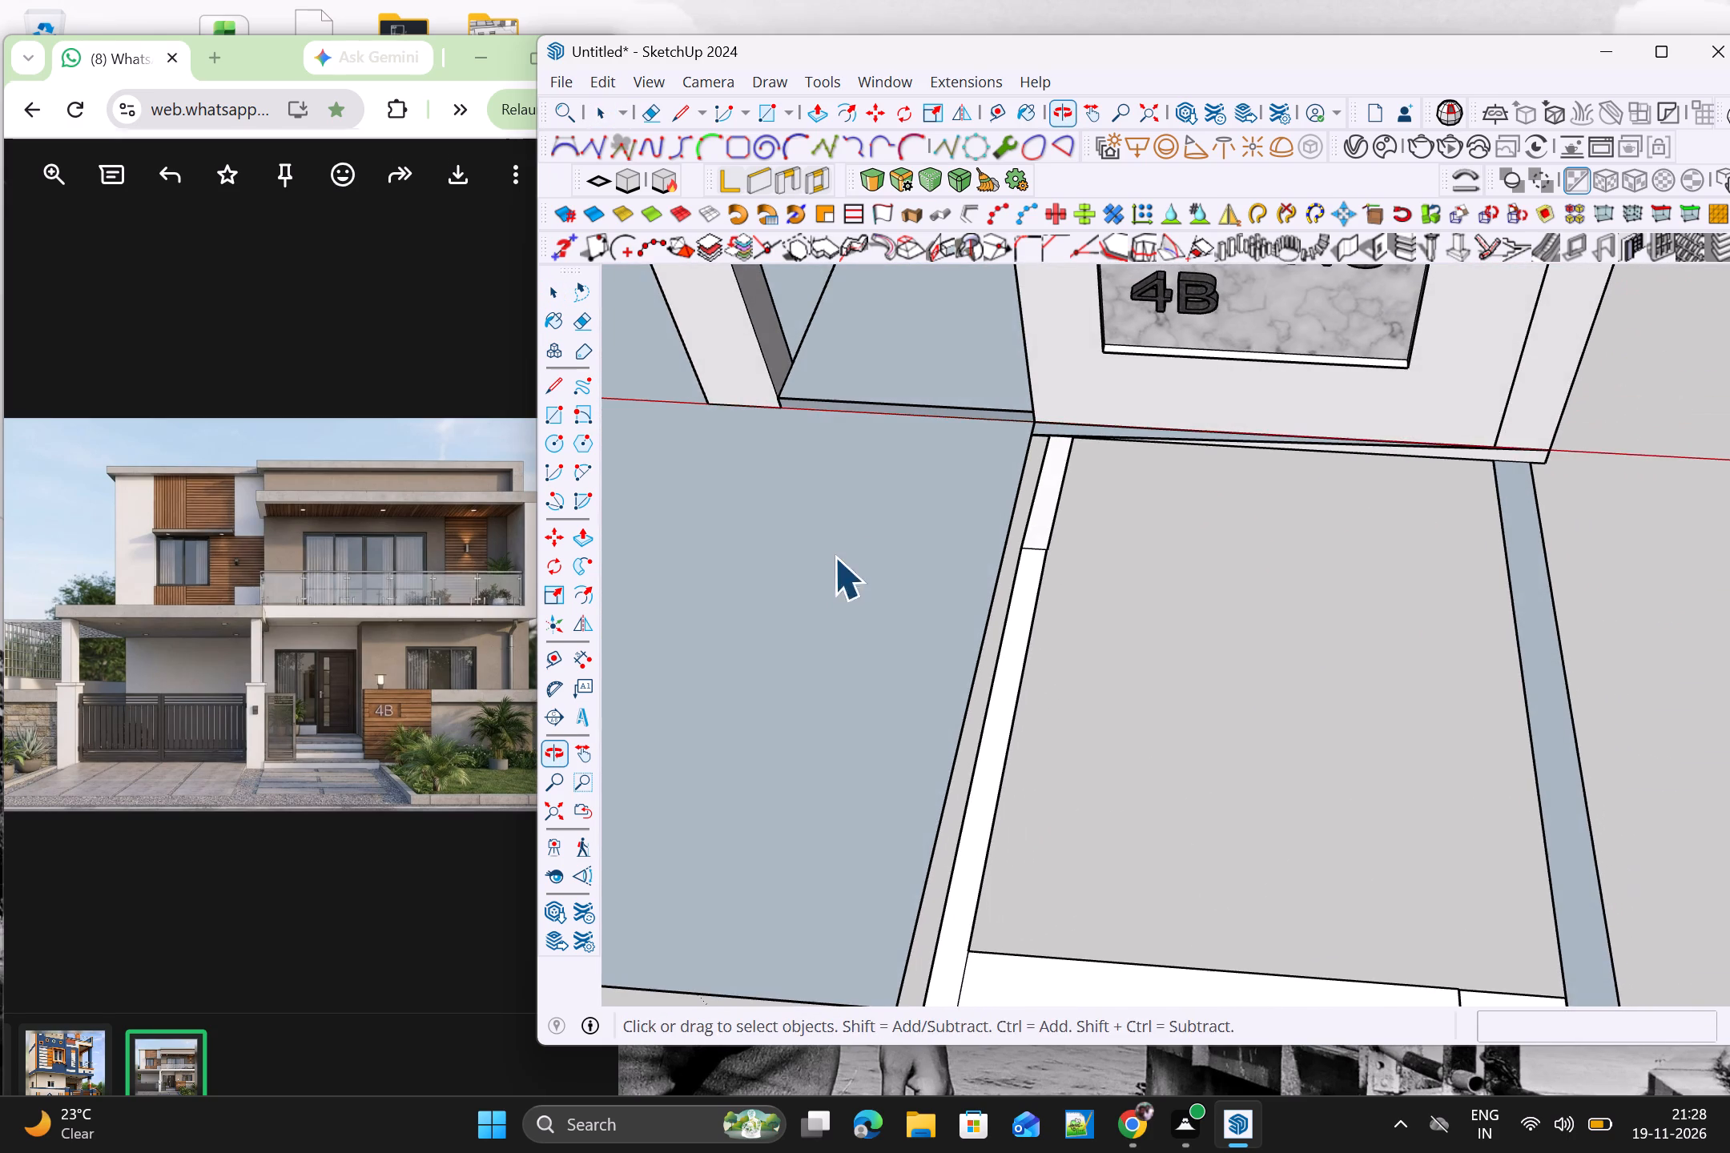
scroll(920, 594, "up", 1)
middle_click_drag(783, 566, 612, 516)
key("e")
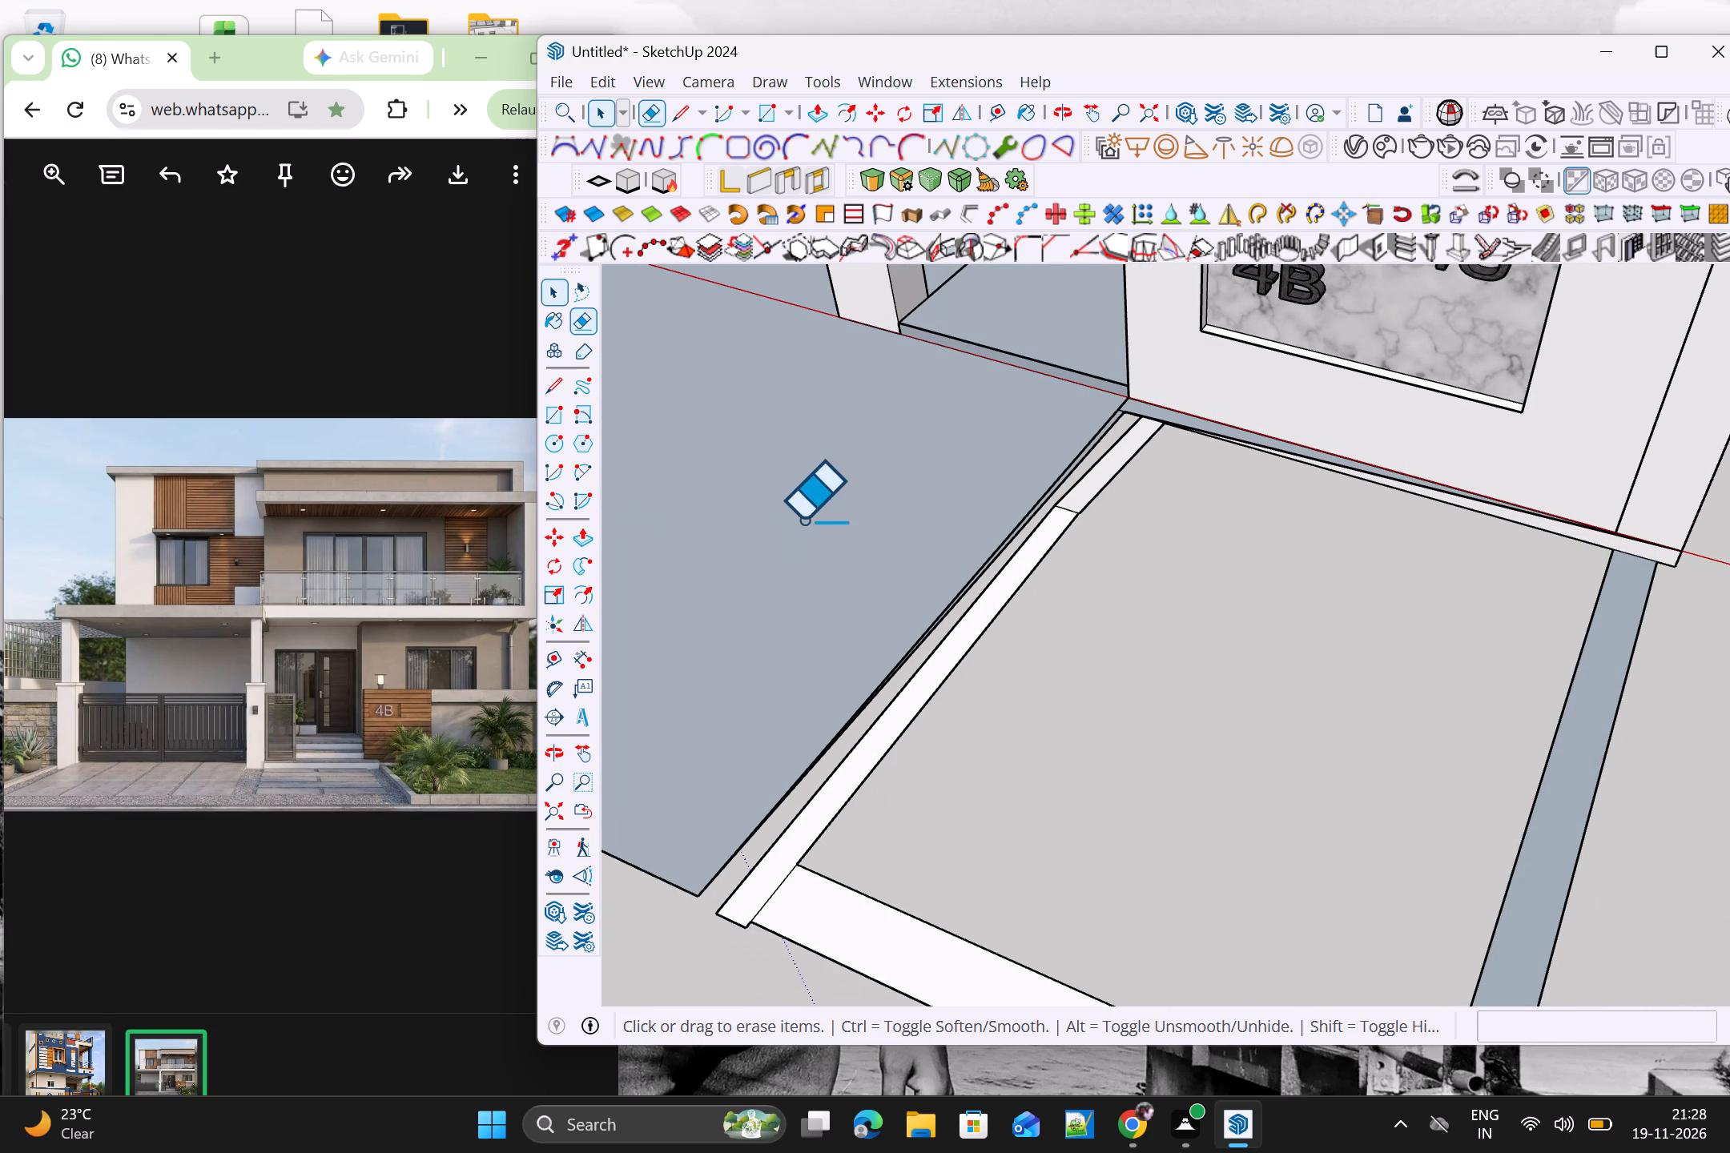
left_click_drag(1137, 505, 1088, 488)
scroll(1103, 495, "up", 7)
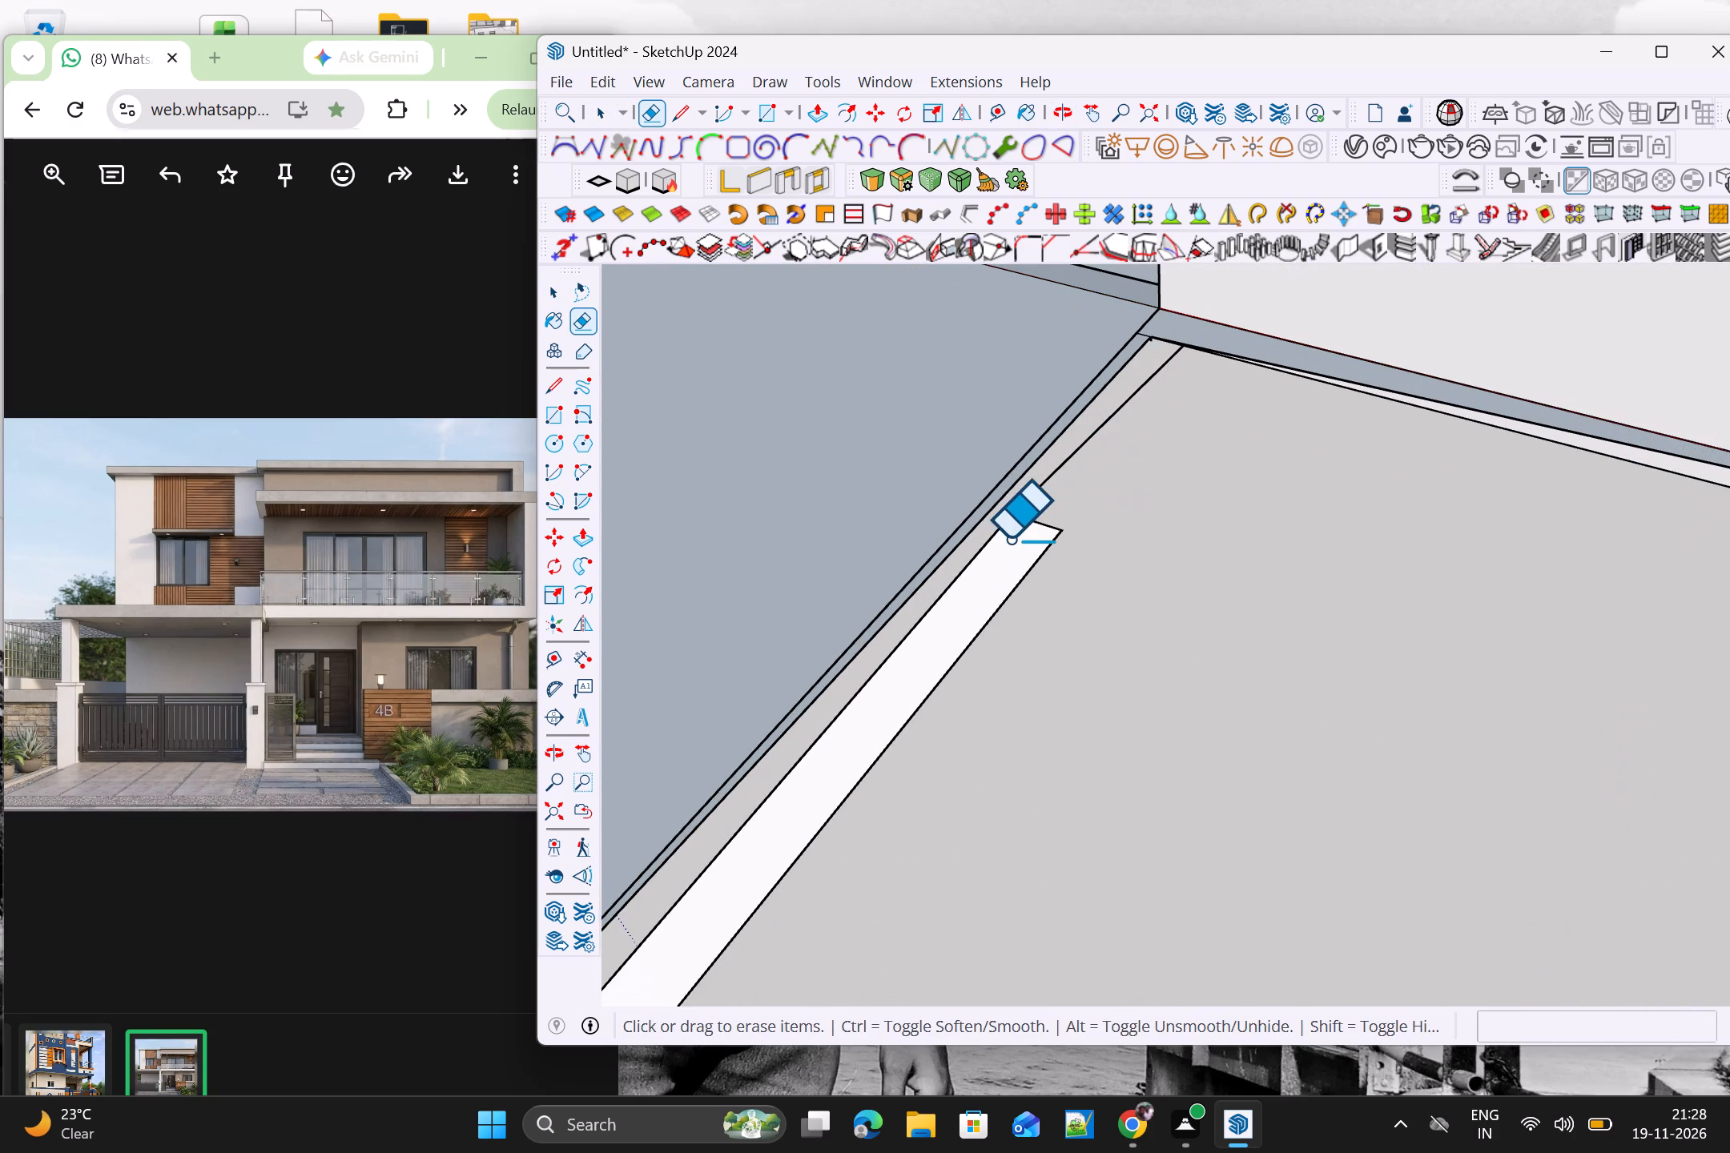
left_click_drag(1008, 539, 1087, 518)
left_click(1058, 484)
left_click_drag(1026, 493, 1048, 523)
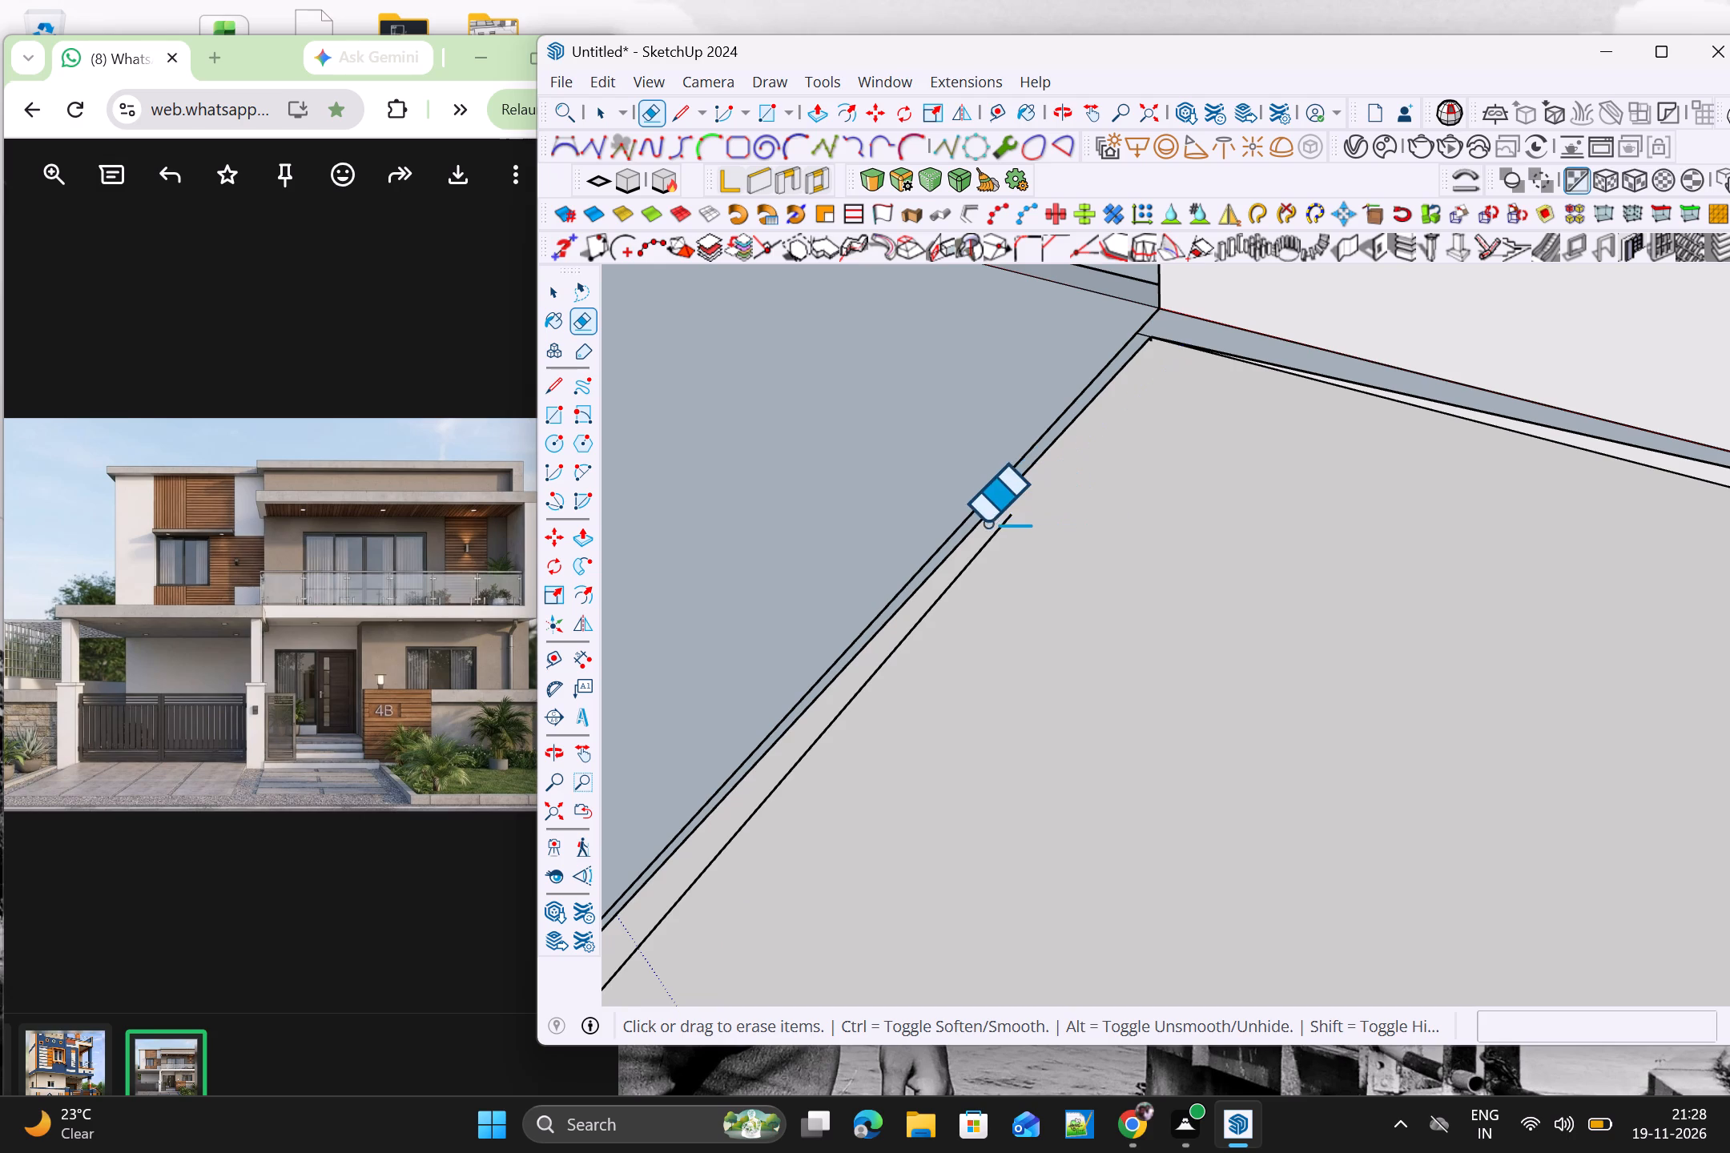
scroll(985, 523, "up", 3)
left_click_drag(994, 520, 1057, 566)
scroll(1054, 577, "down", 19)
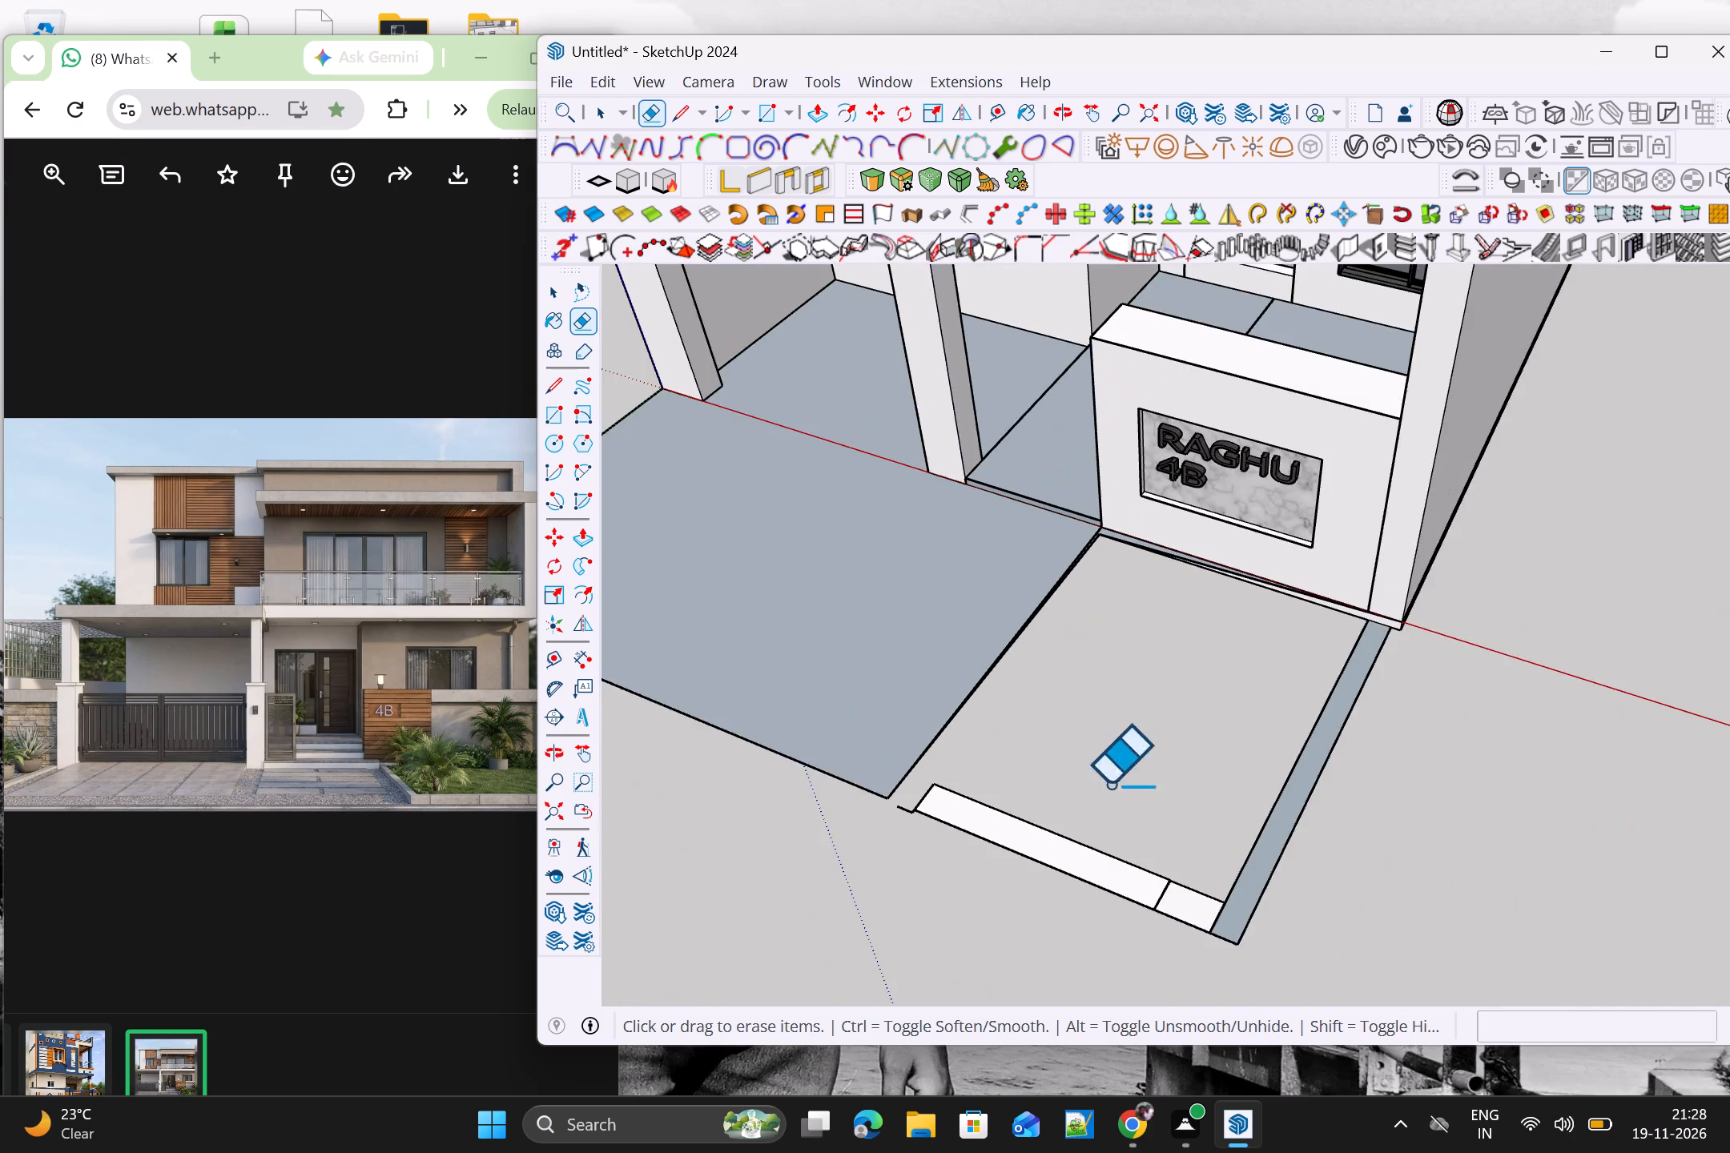
Erase the leftover edge stubs at the front strip's end nearest the porch slab, keeping the strip's face.
middle_click_drag(1102, 793, 1397, 750)
scroll(1035, 954, "up", 7)
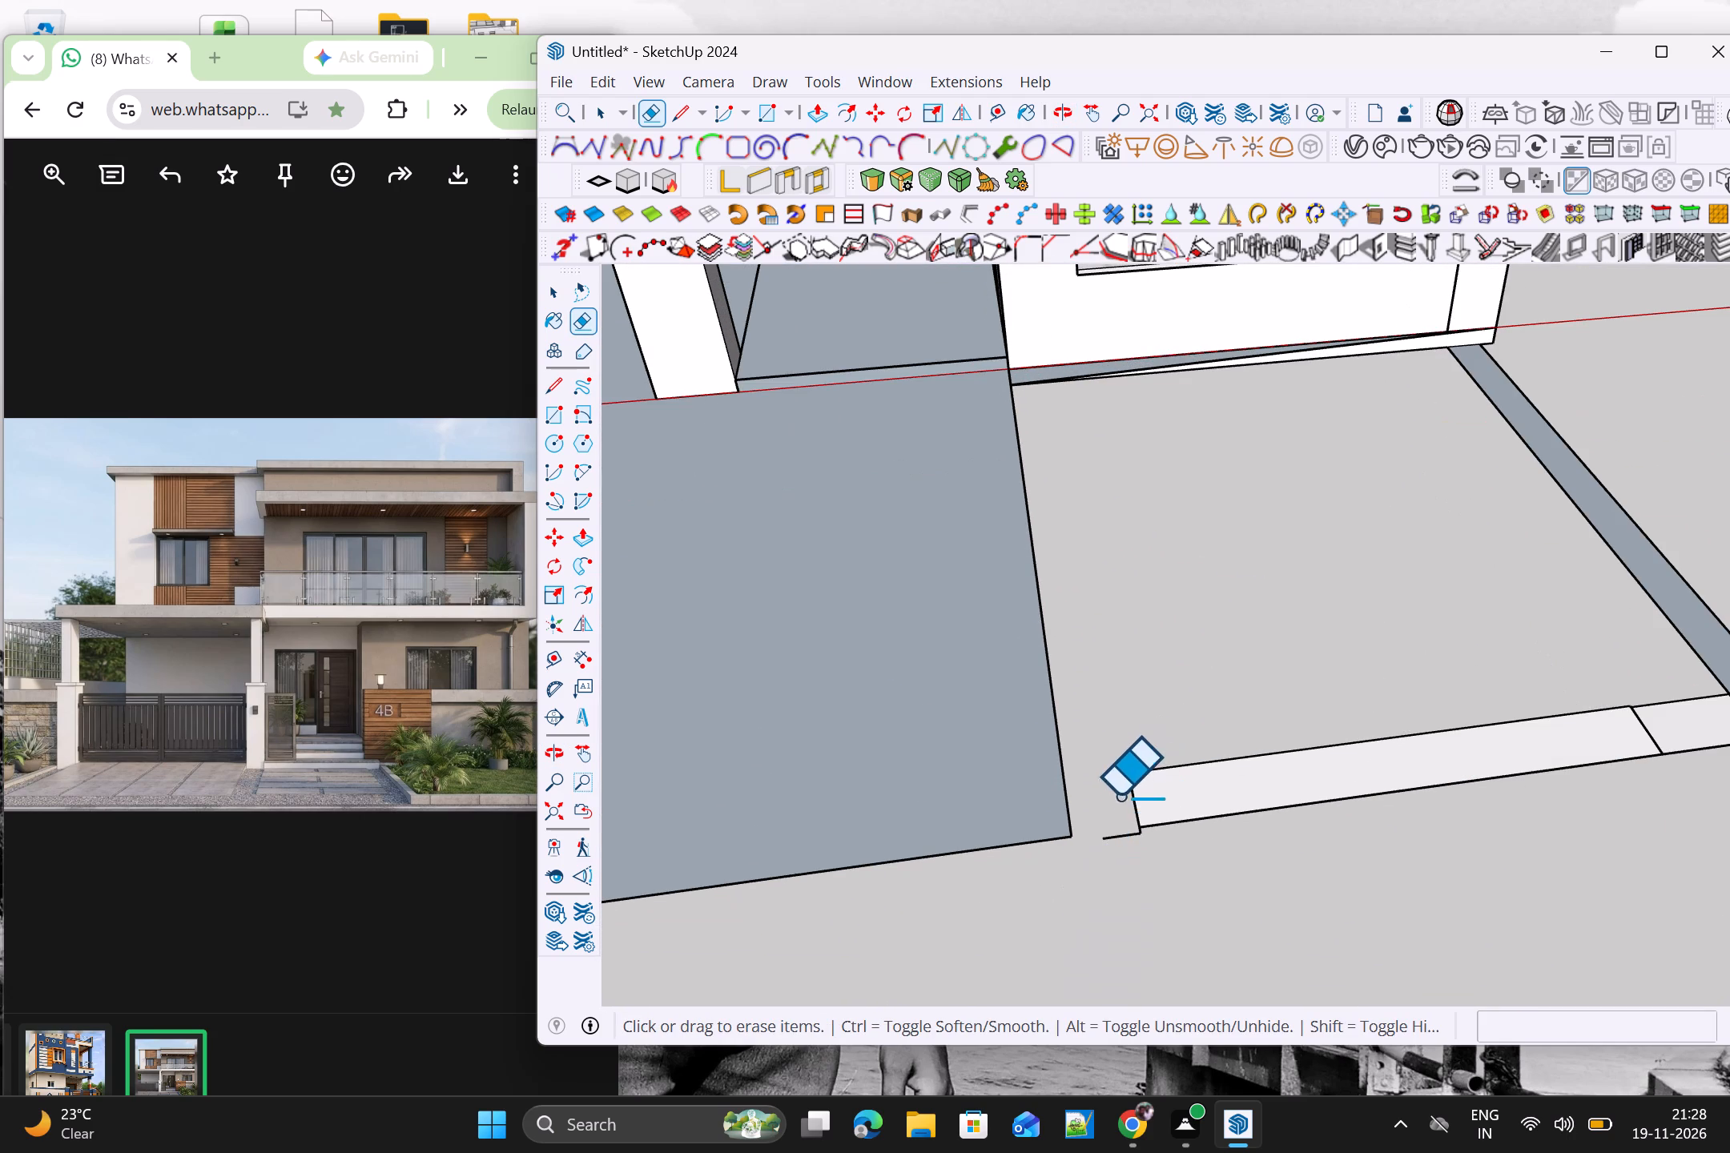
left_click_drag(1116, 814, 1155, 952)
left_click_drag(1161, 846, 1112, 848)
scroll(1149, 882, "up", 4)
left_click_drag(1161, 817, 1116, 817)
scroll(1171, 857, "down", 2)
scroll(1150, 850, "up", 6)
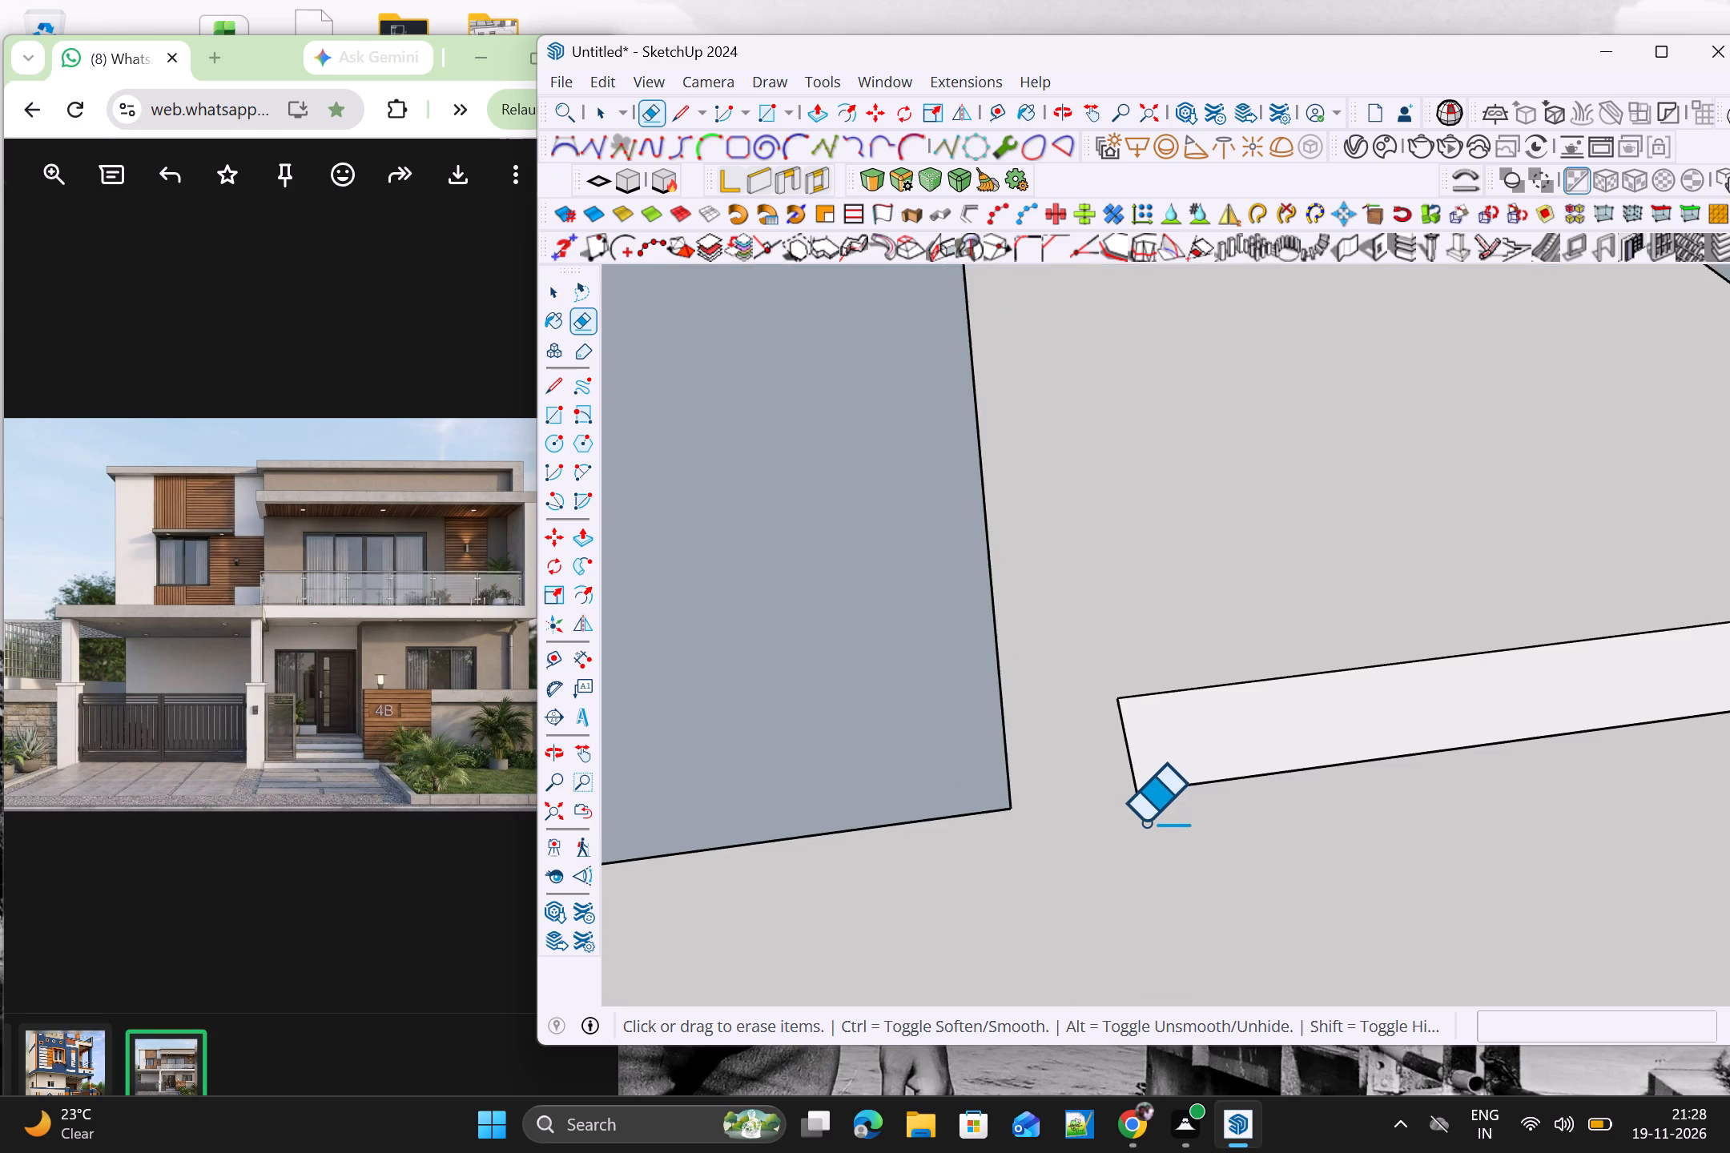
scroll(1144, 822, "up", 8)
left_click_drag(1144, 773, 1089, 780)
scroll(1161, 805, "down", 10)
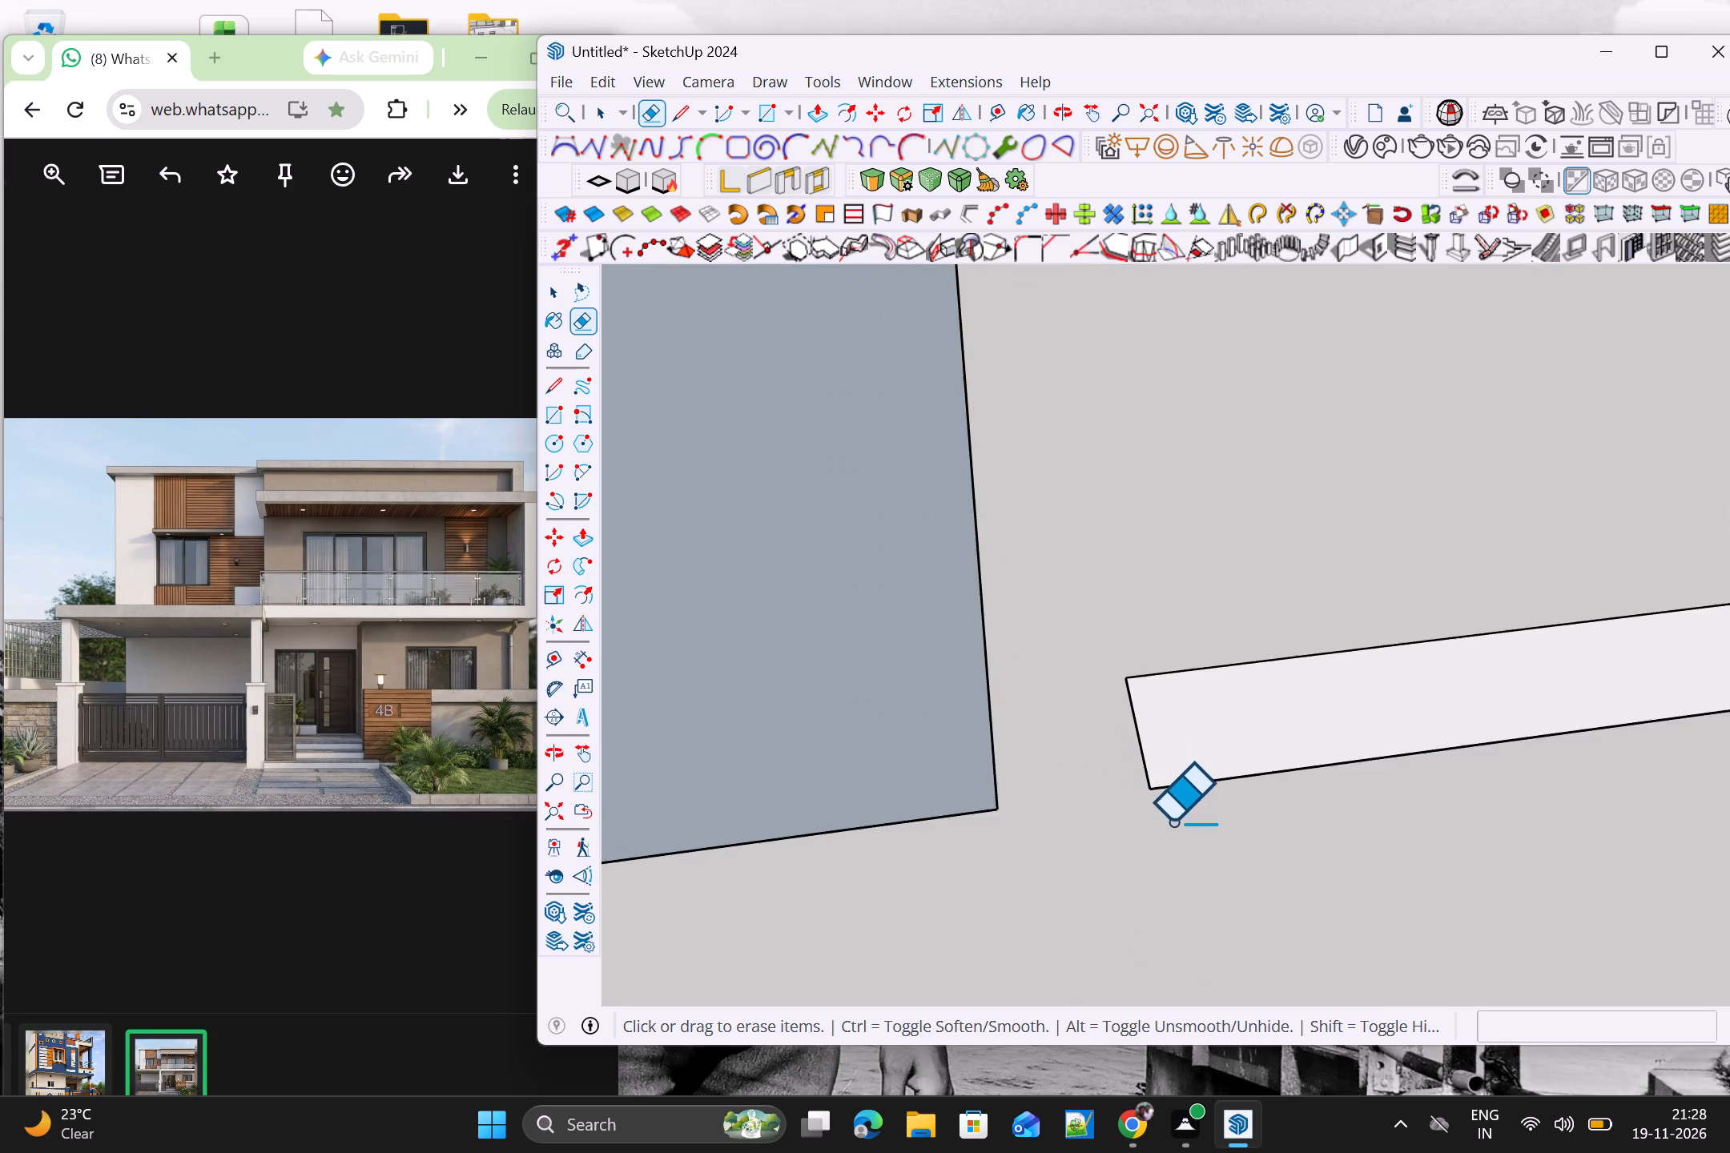
scroll(1171, 822, "down", 10)
Draw a ground strip about 7" by 8' 1" against the porch slab's edge, from the front strip's end to the sign wall's base corner.
key("l")
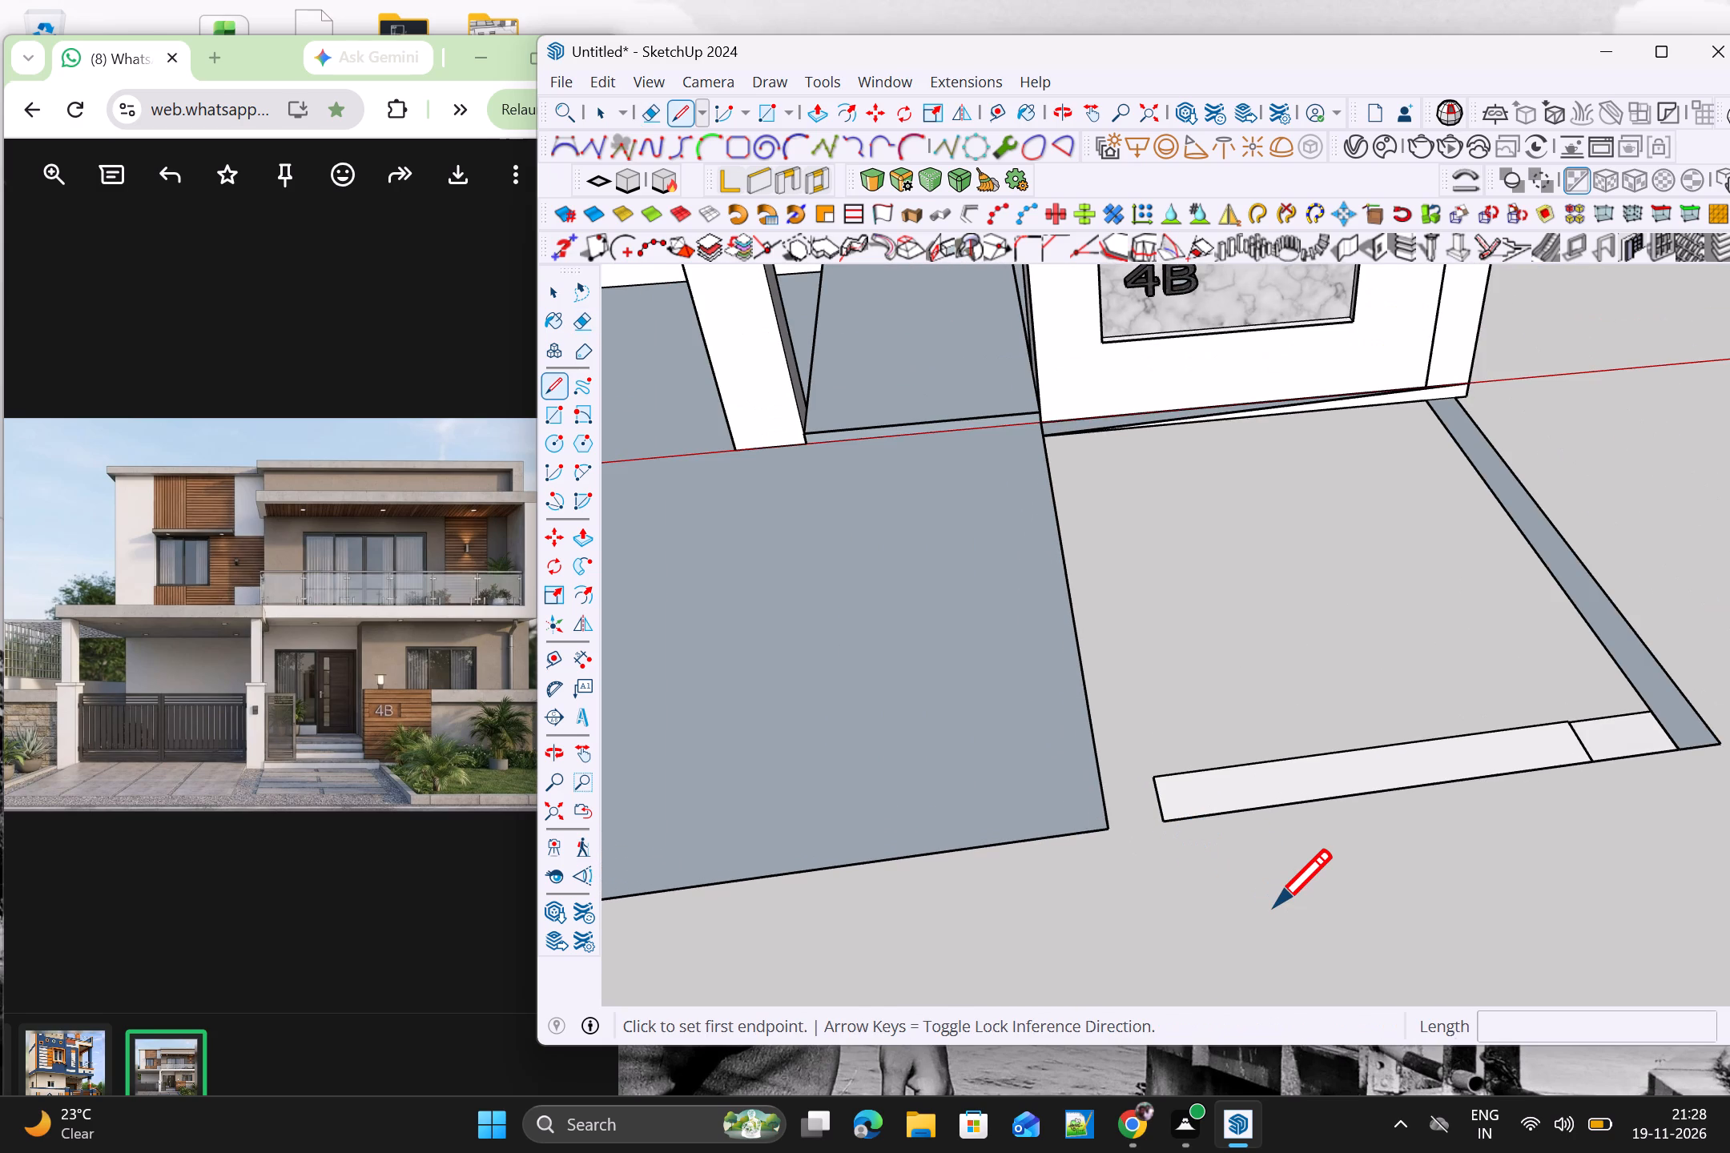
key("r")
scroll(1261, 886, "down", 4)
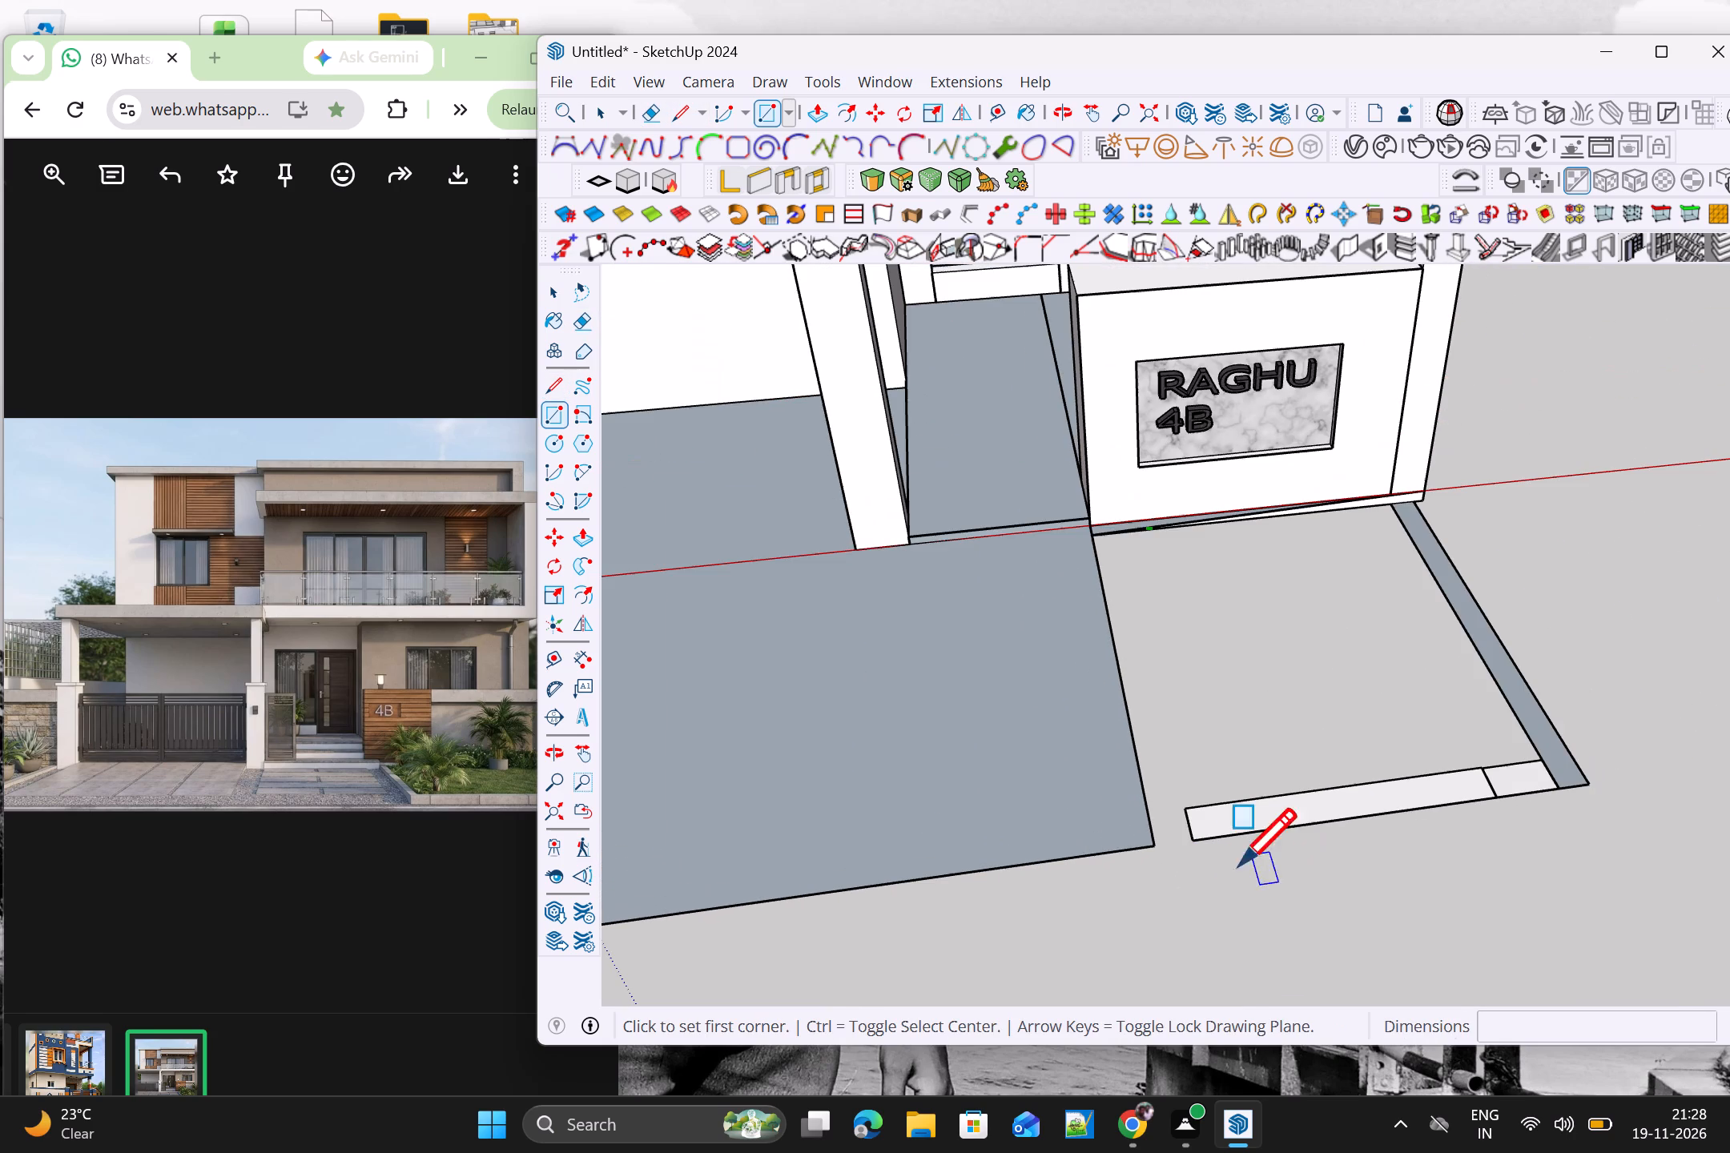
left_click(1187, 846)
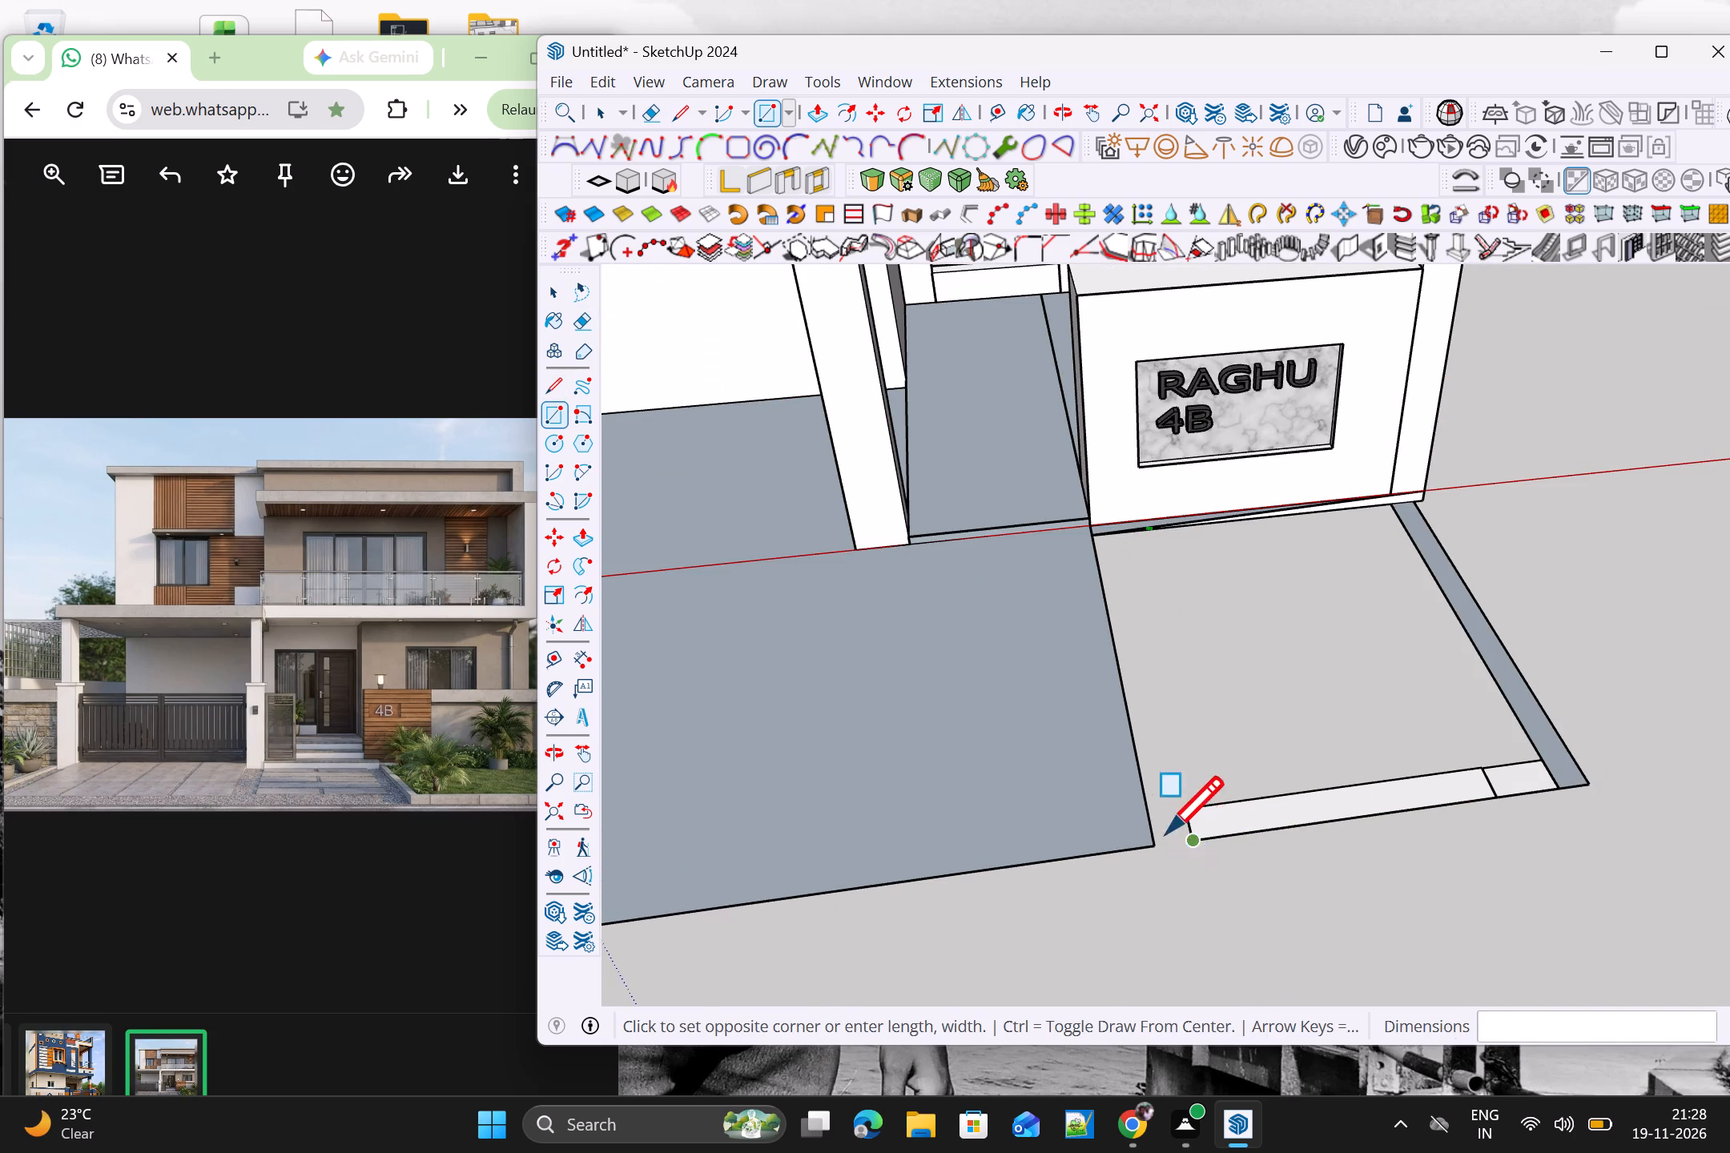
scroll(1096, 552, "up", 3)
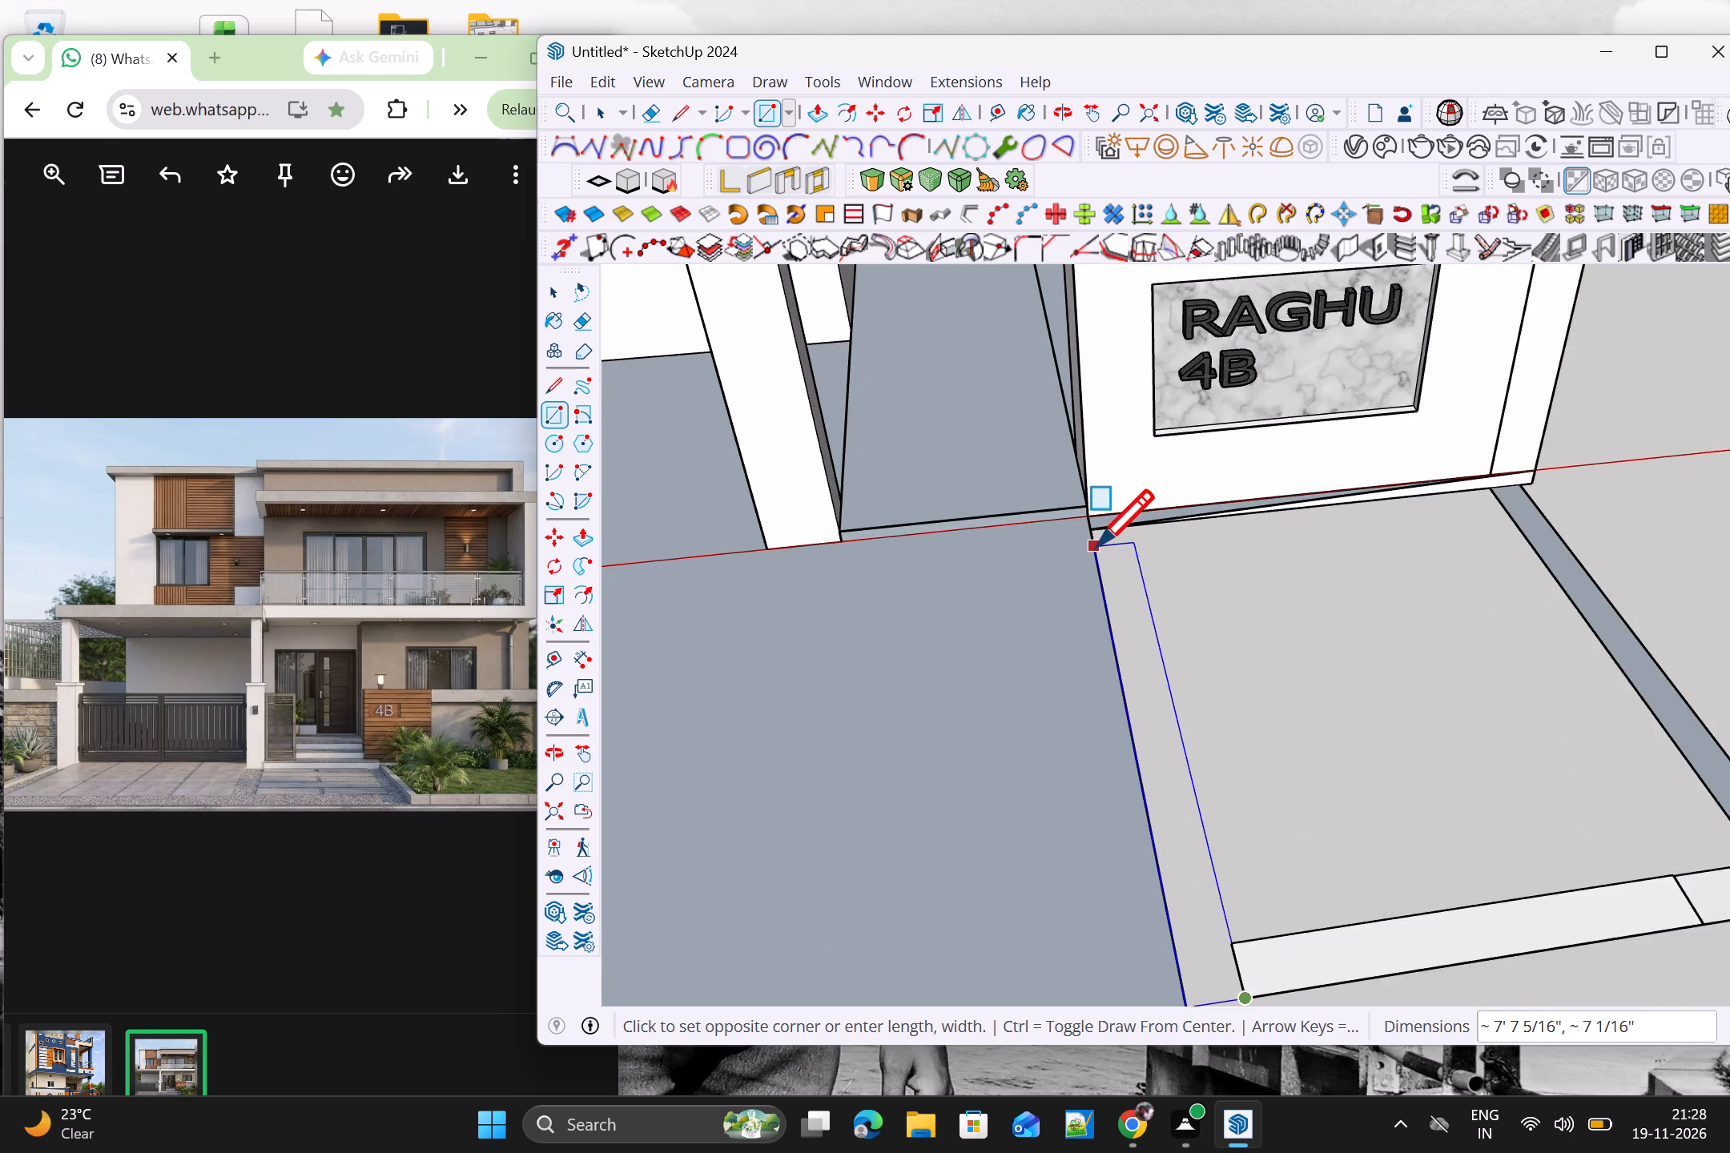
scroll(1096, 547, "up", 3)
left_click(1093, 523)
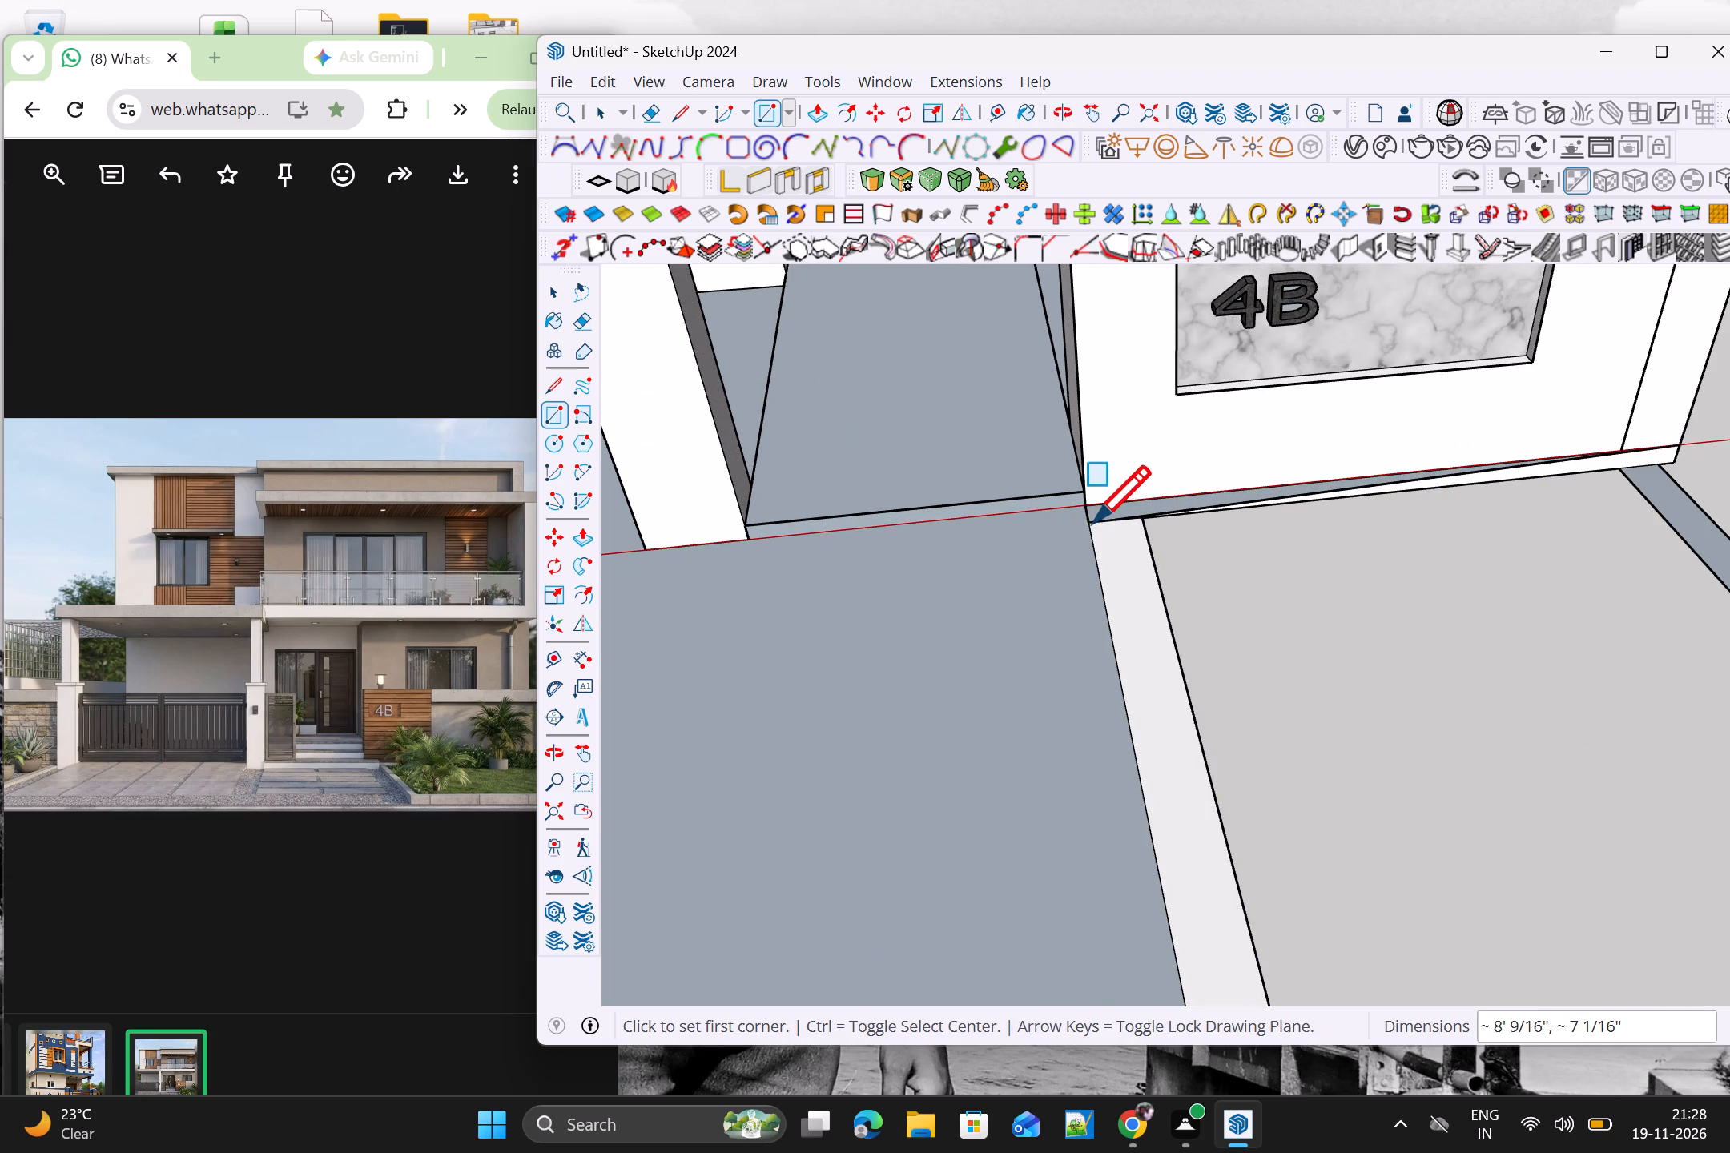
scroll(1100, 538, "down", 14)
key("space")
scroll(1424, 741, "up", 3)
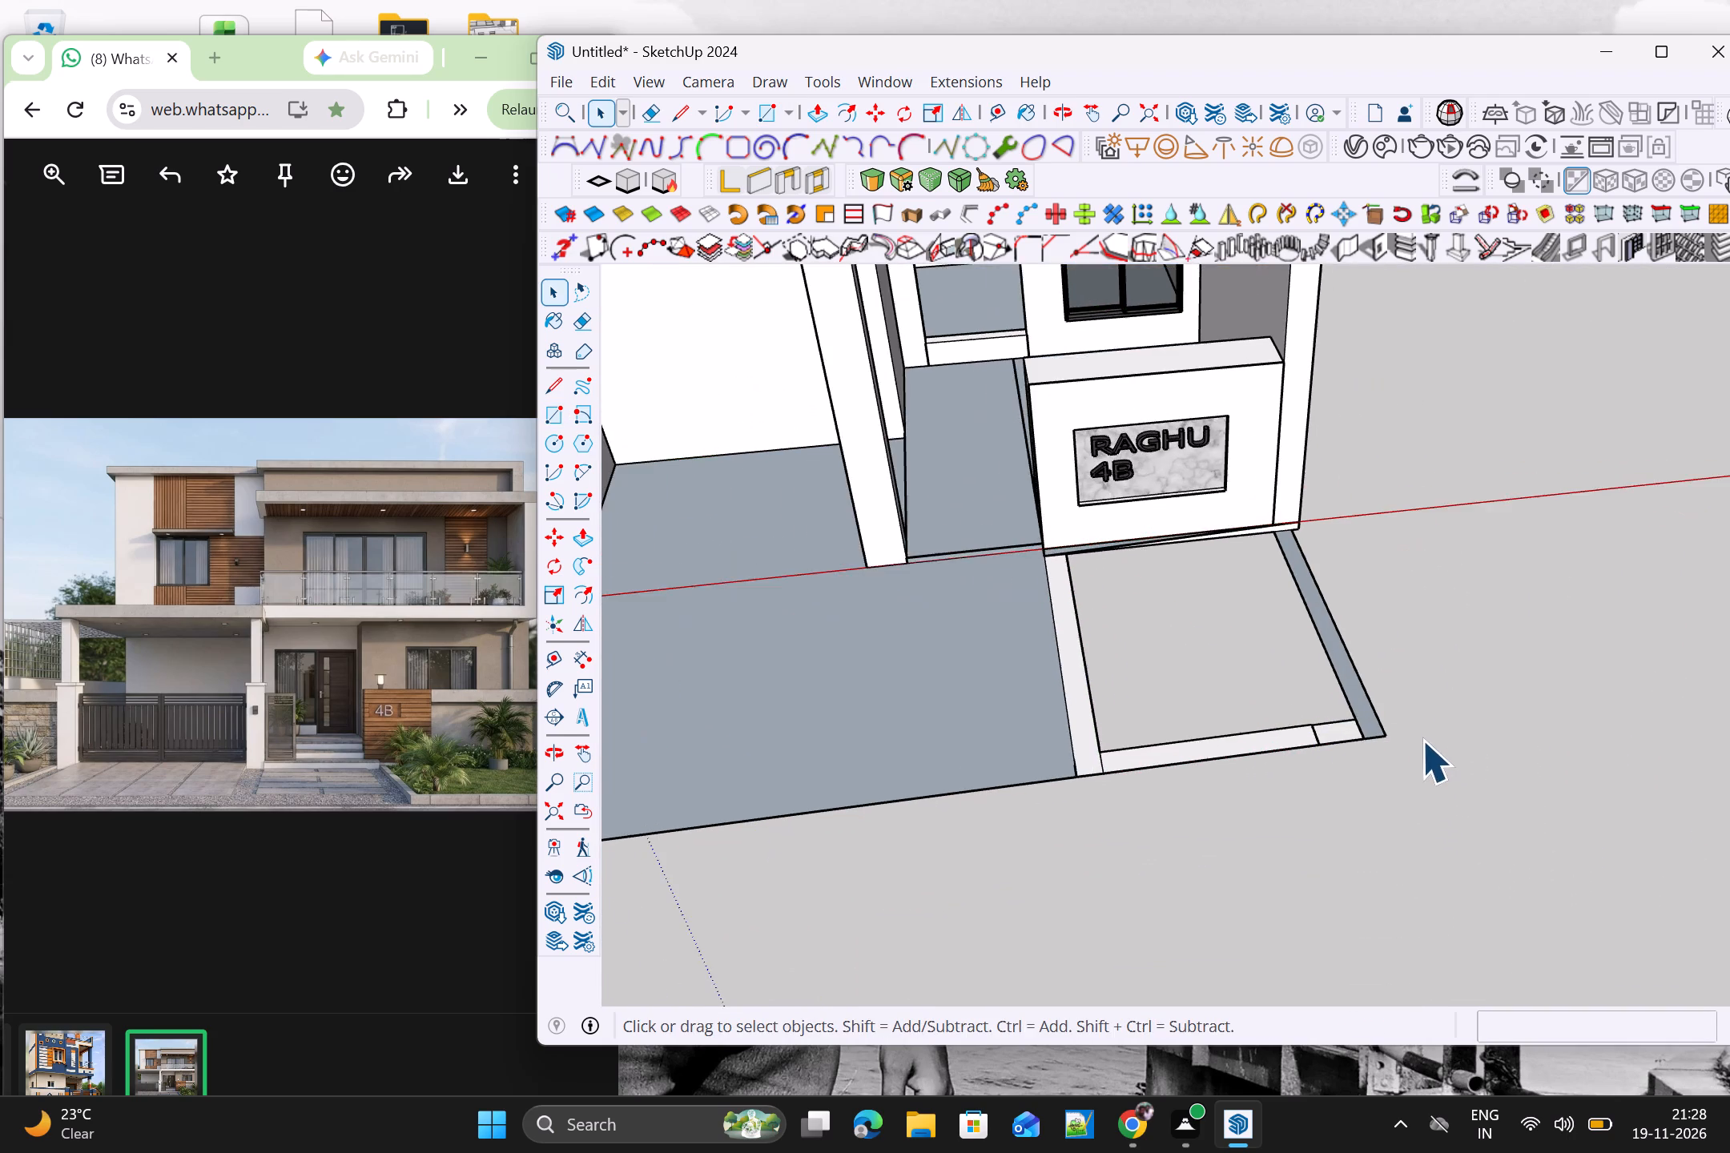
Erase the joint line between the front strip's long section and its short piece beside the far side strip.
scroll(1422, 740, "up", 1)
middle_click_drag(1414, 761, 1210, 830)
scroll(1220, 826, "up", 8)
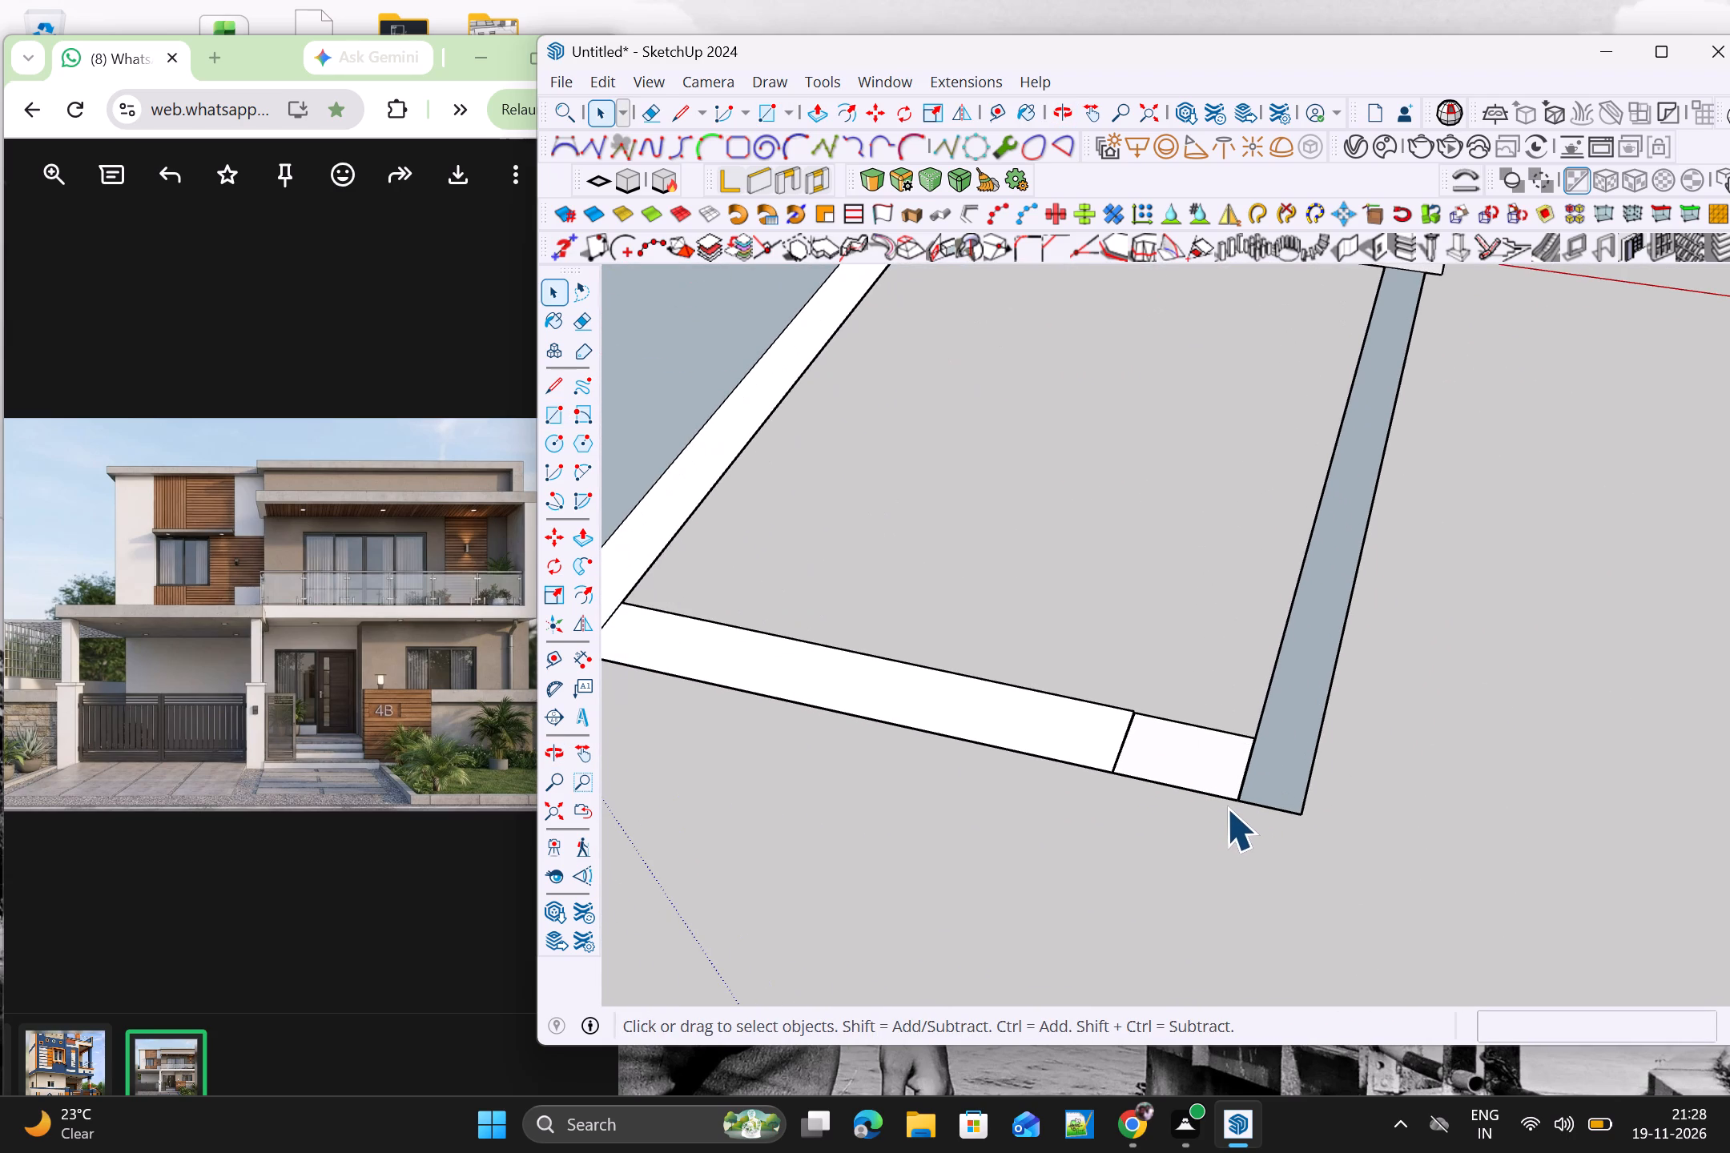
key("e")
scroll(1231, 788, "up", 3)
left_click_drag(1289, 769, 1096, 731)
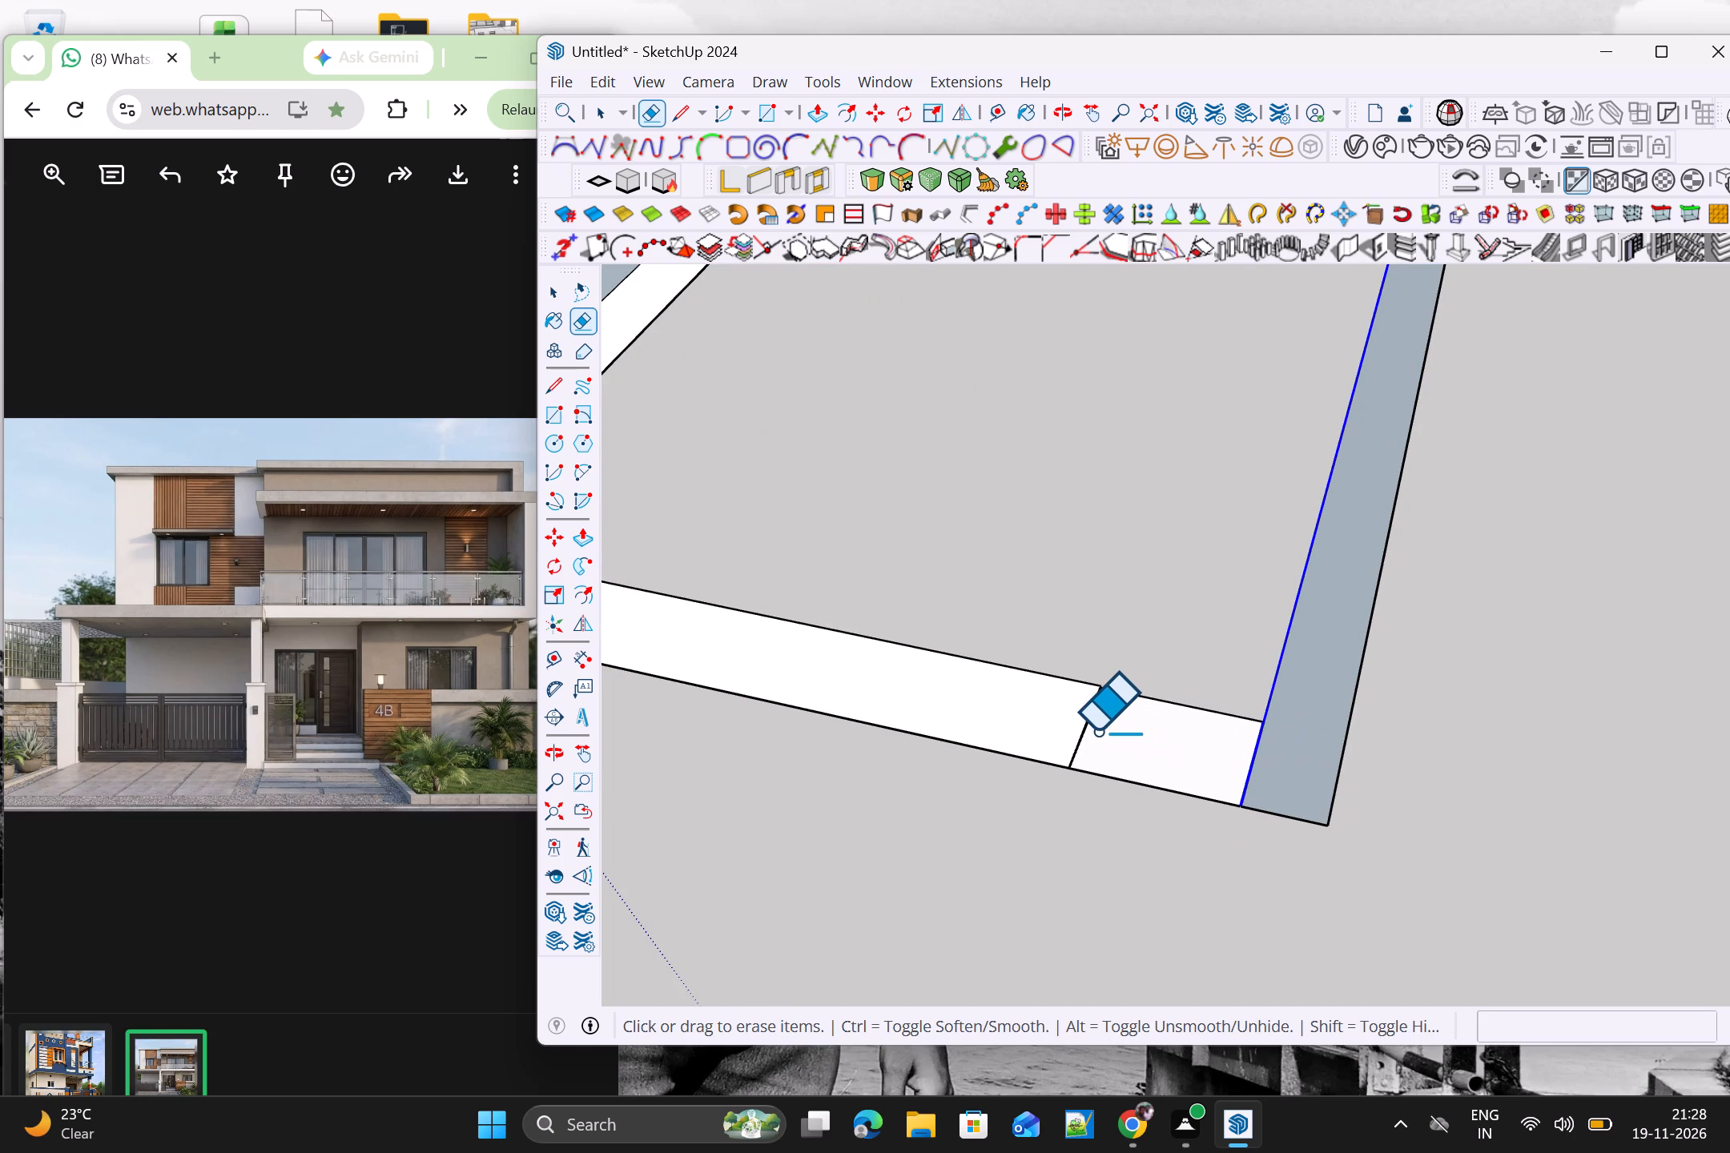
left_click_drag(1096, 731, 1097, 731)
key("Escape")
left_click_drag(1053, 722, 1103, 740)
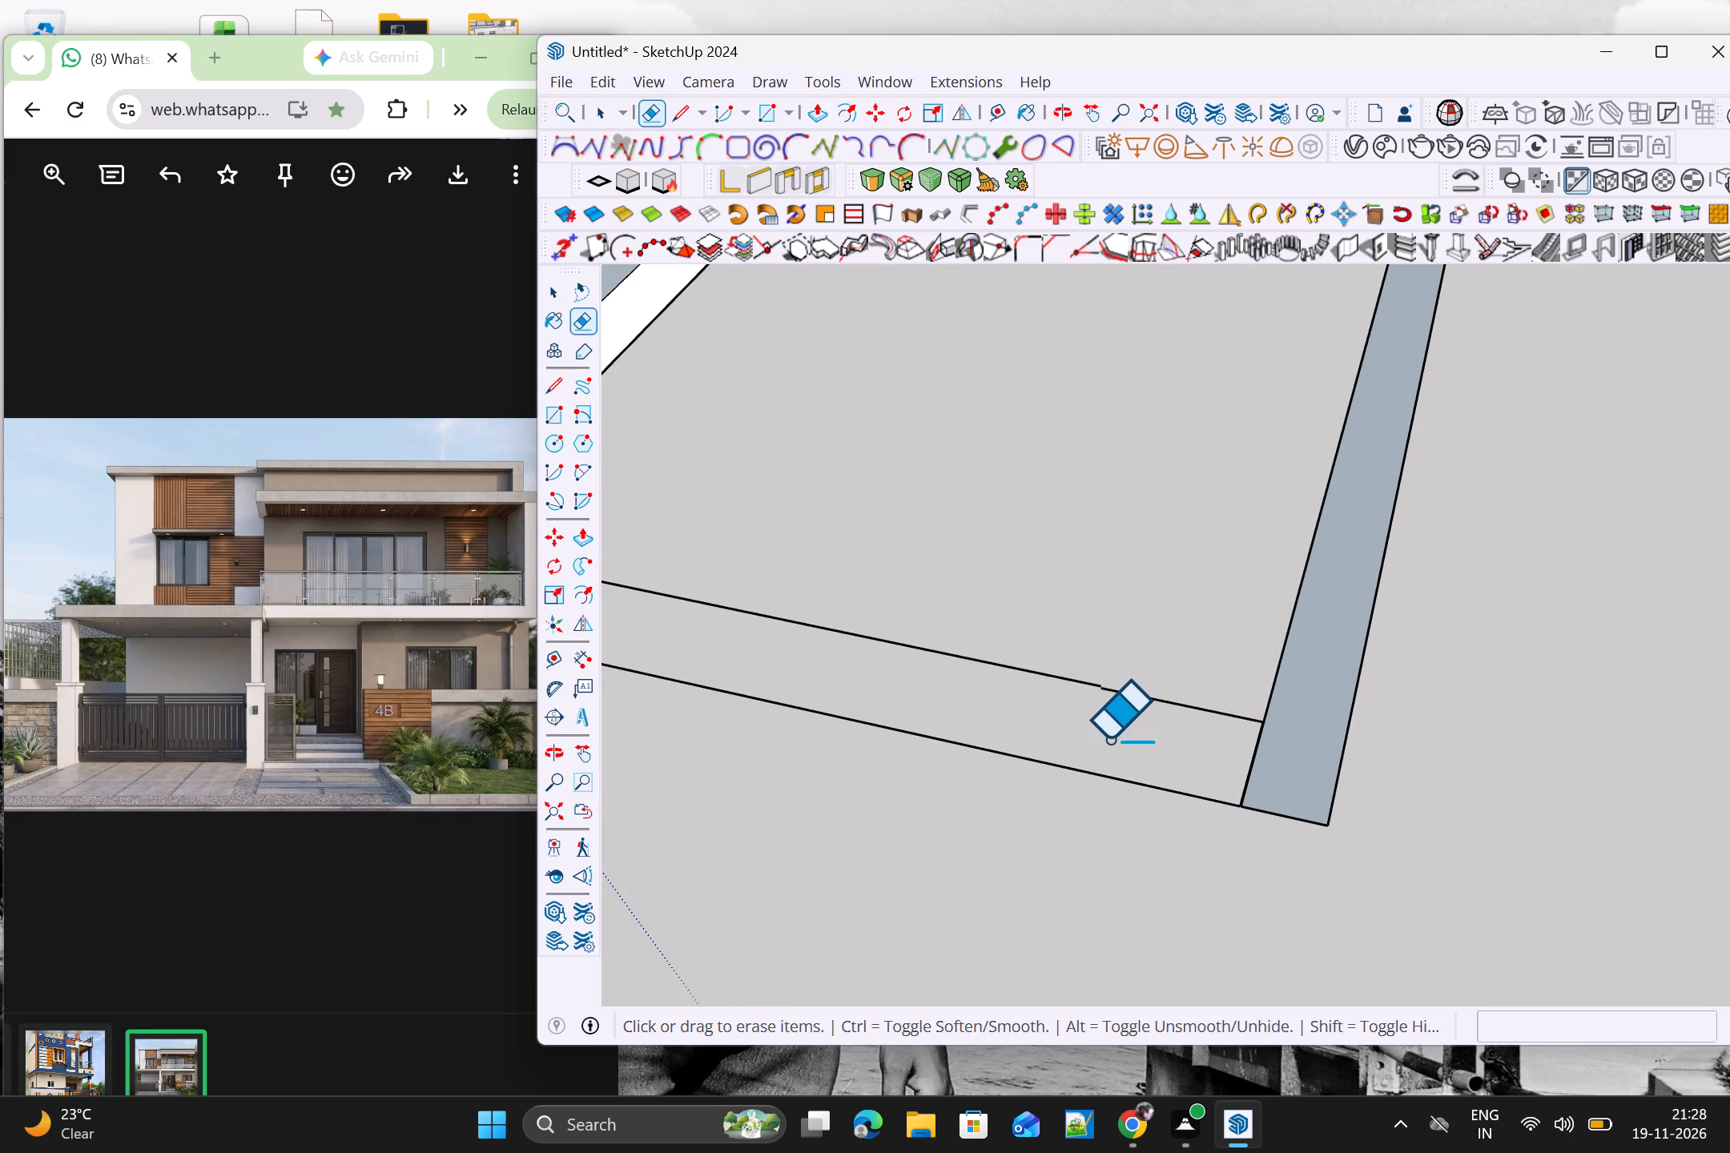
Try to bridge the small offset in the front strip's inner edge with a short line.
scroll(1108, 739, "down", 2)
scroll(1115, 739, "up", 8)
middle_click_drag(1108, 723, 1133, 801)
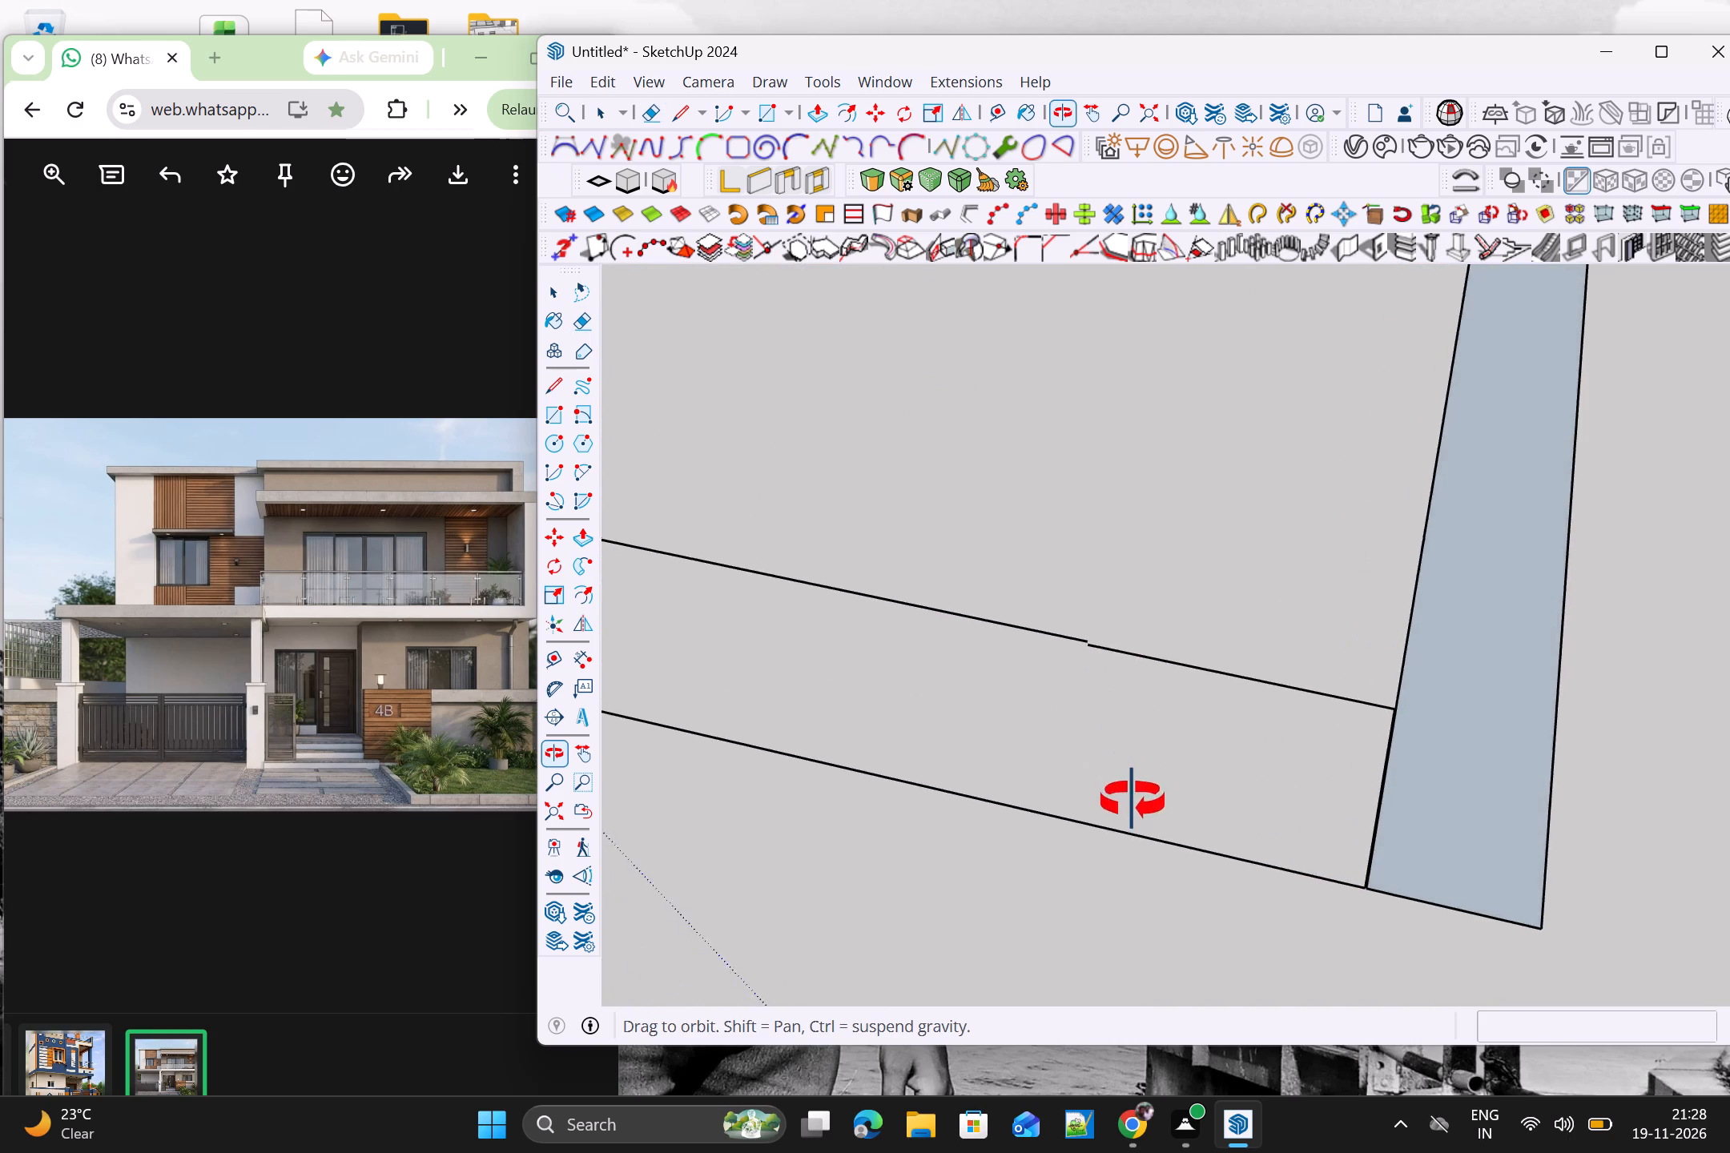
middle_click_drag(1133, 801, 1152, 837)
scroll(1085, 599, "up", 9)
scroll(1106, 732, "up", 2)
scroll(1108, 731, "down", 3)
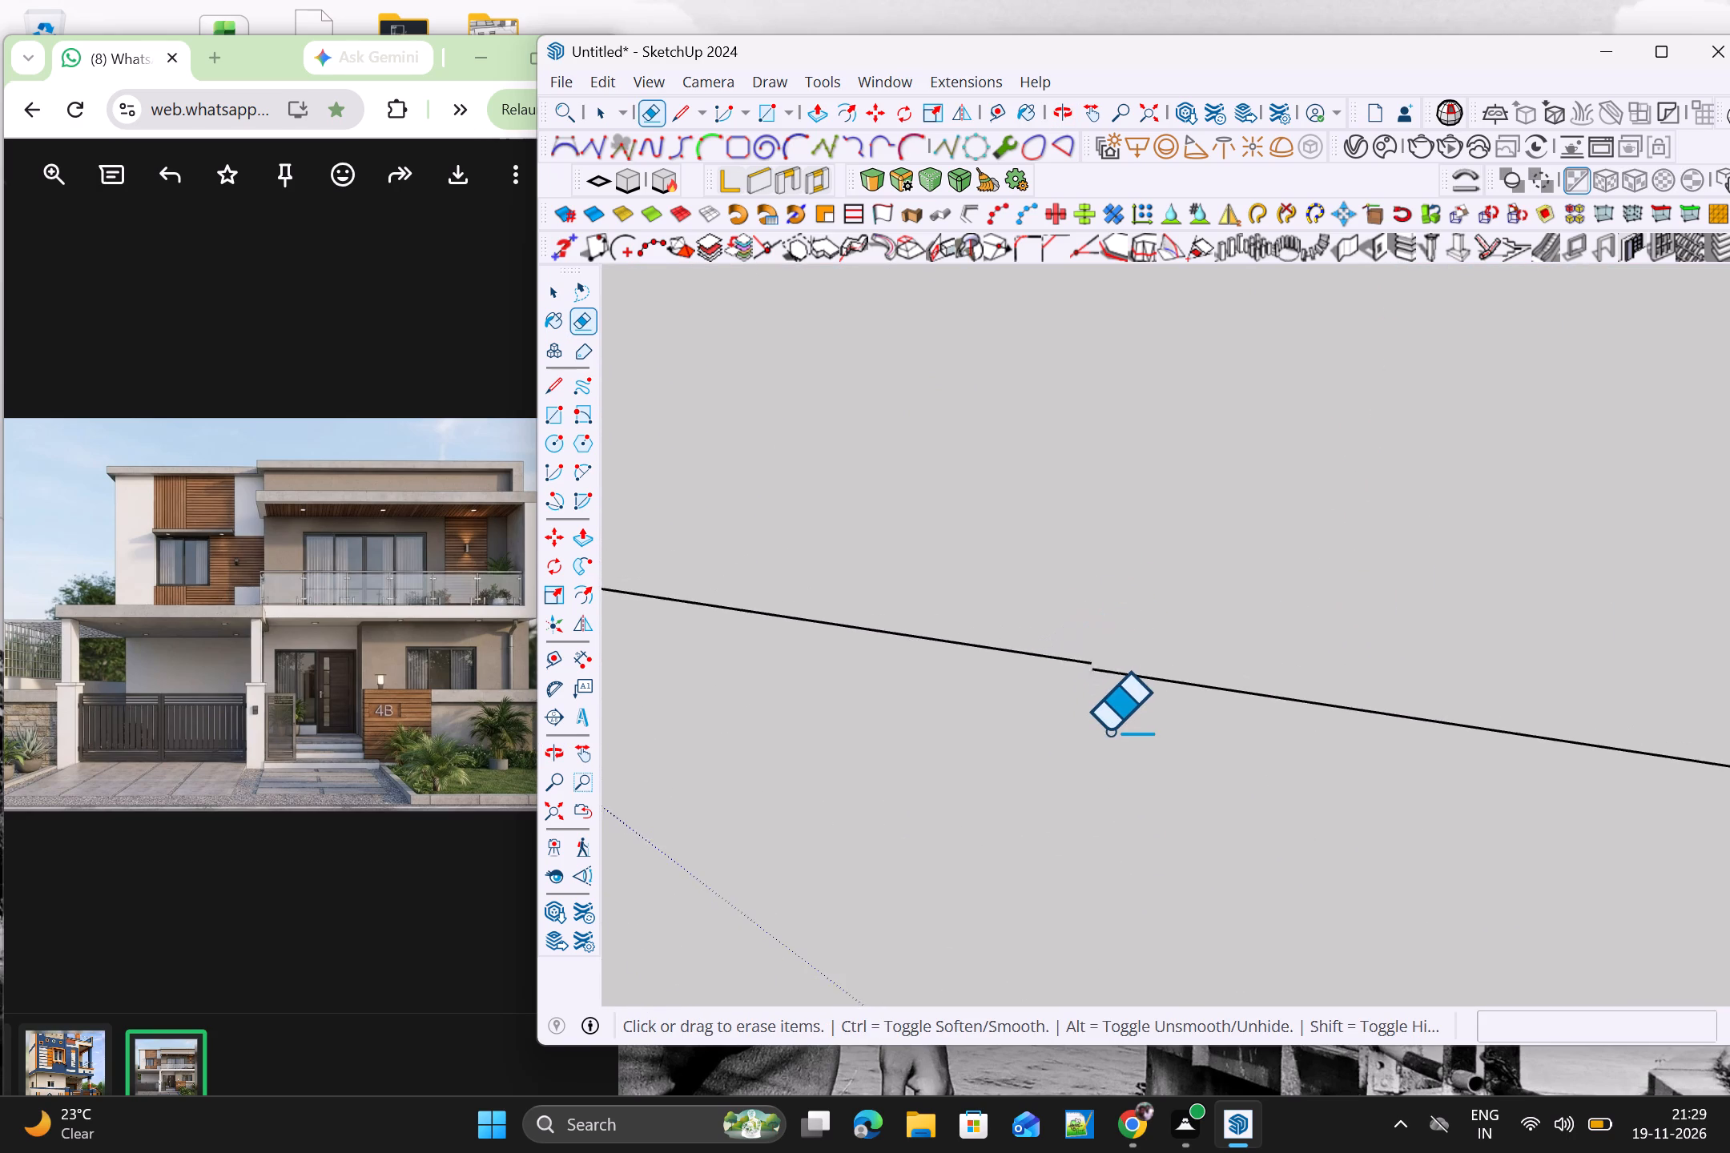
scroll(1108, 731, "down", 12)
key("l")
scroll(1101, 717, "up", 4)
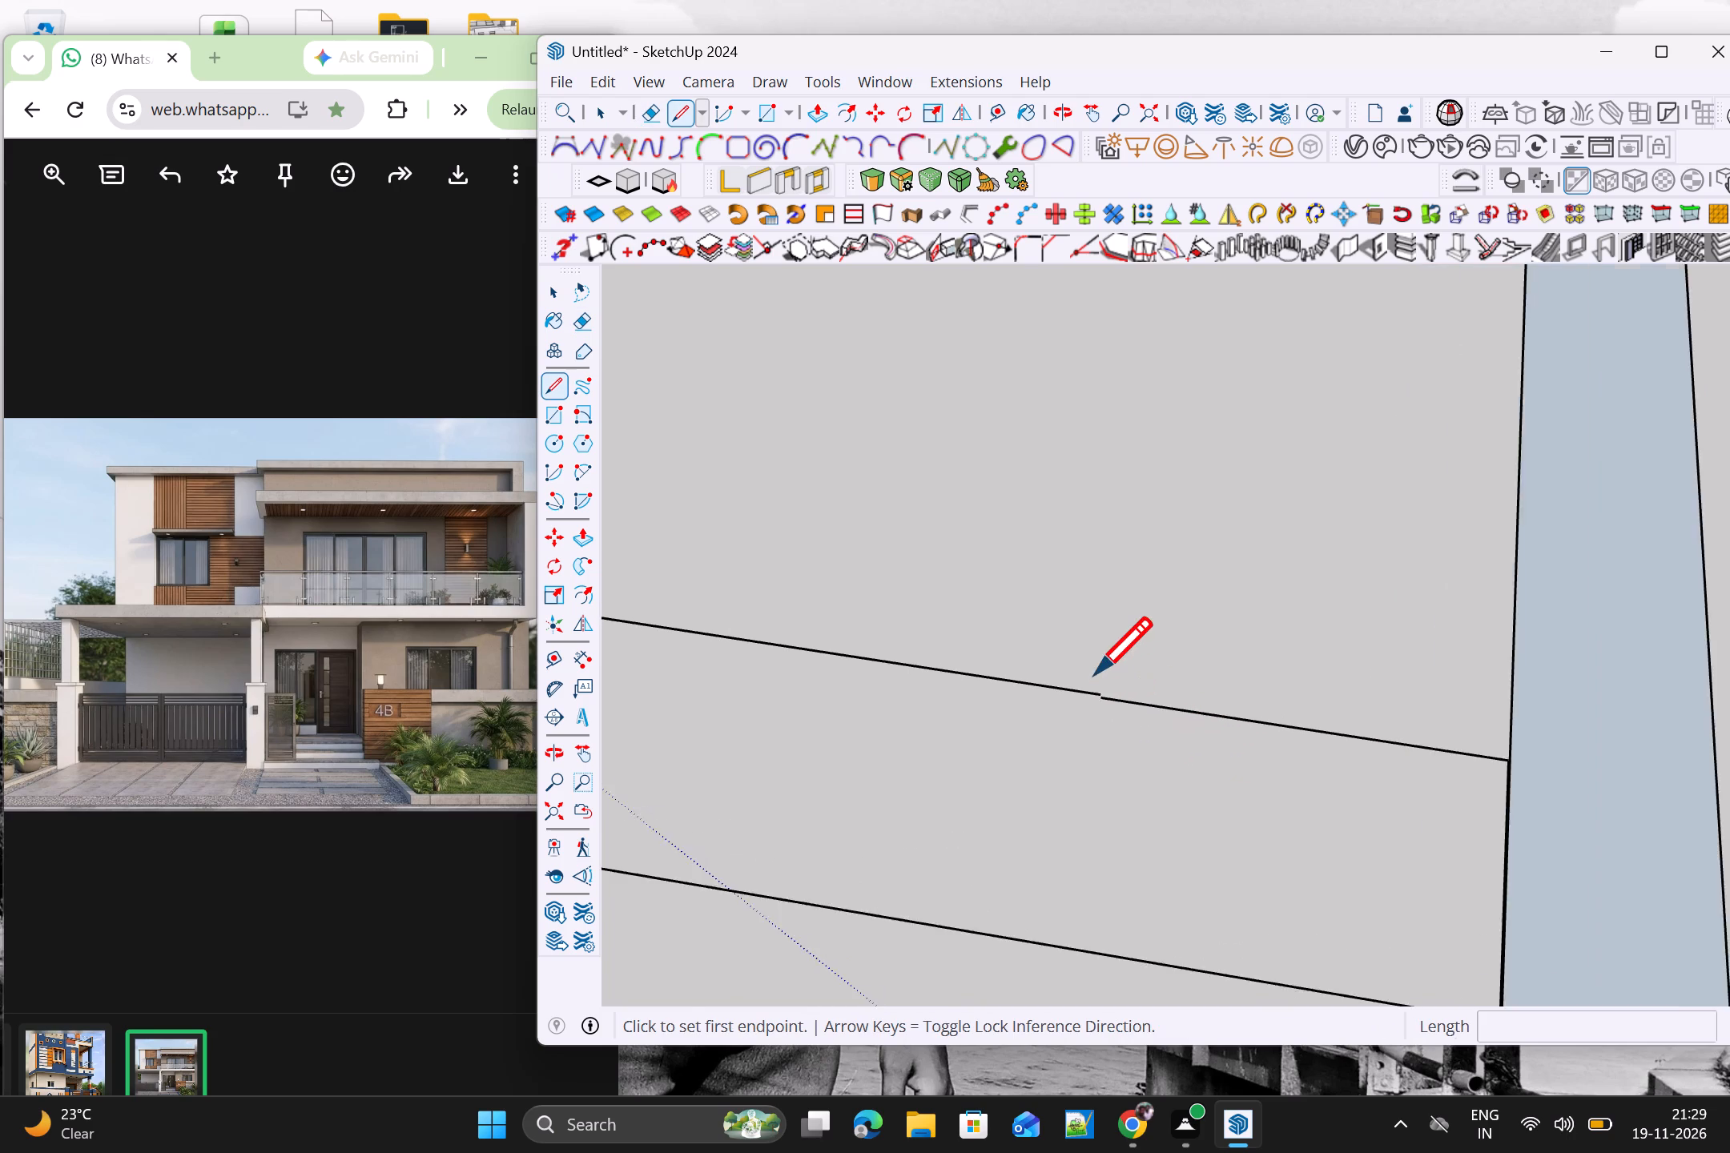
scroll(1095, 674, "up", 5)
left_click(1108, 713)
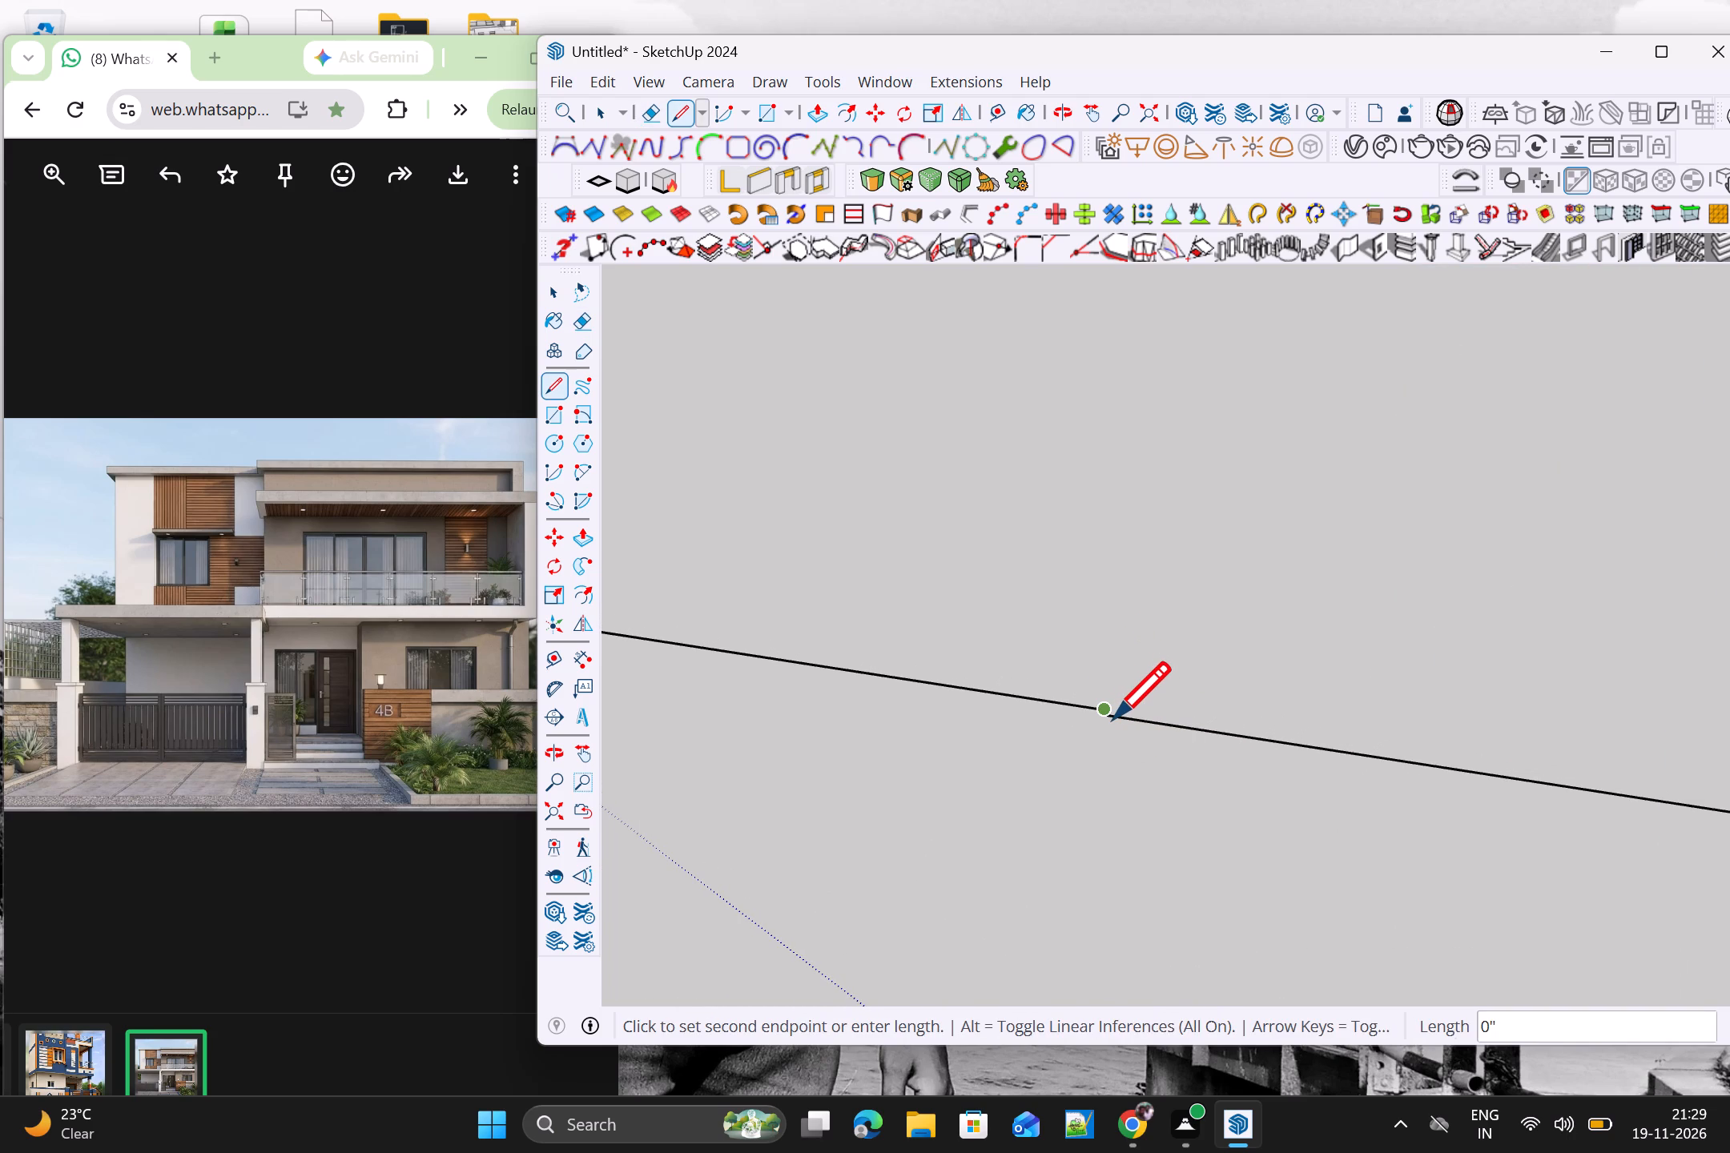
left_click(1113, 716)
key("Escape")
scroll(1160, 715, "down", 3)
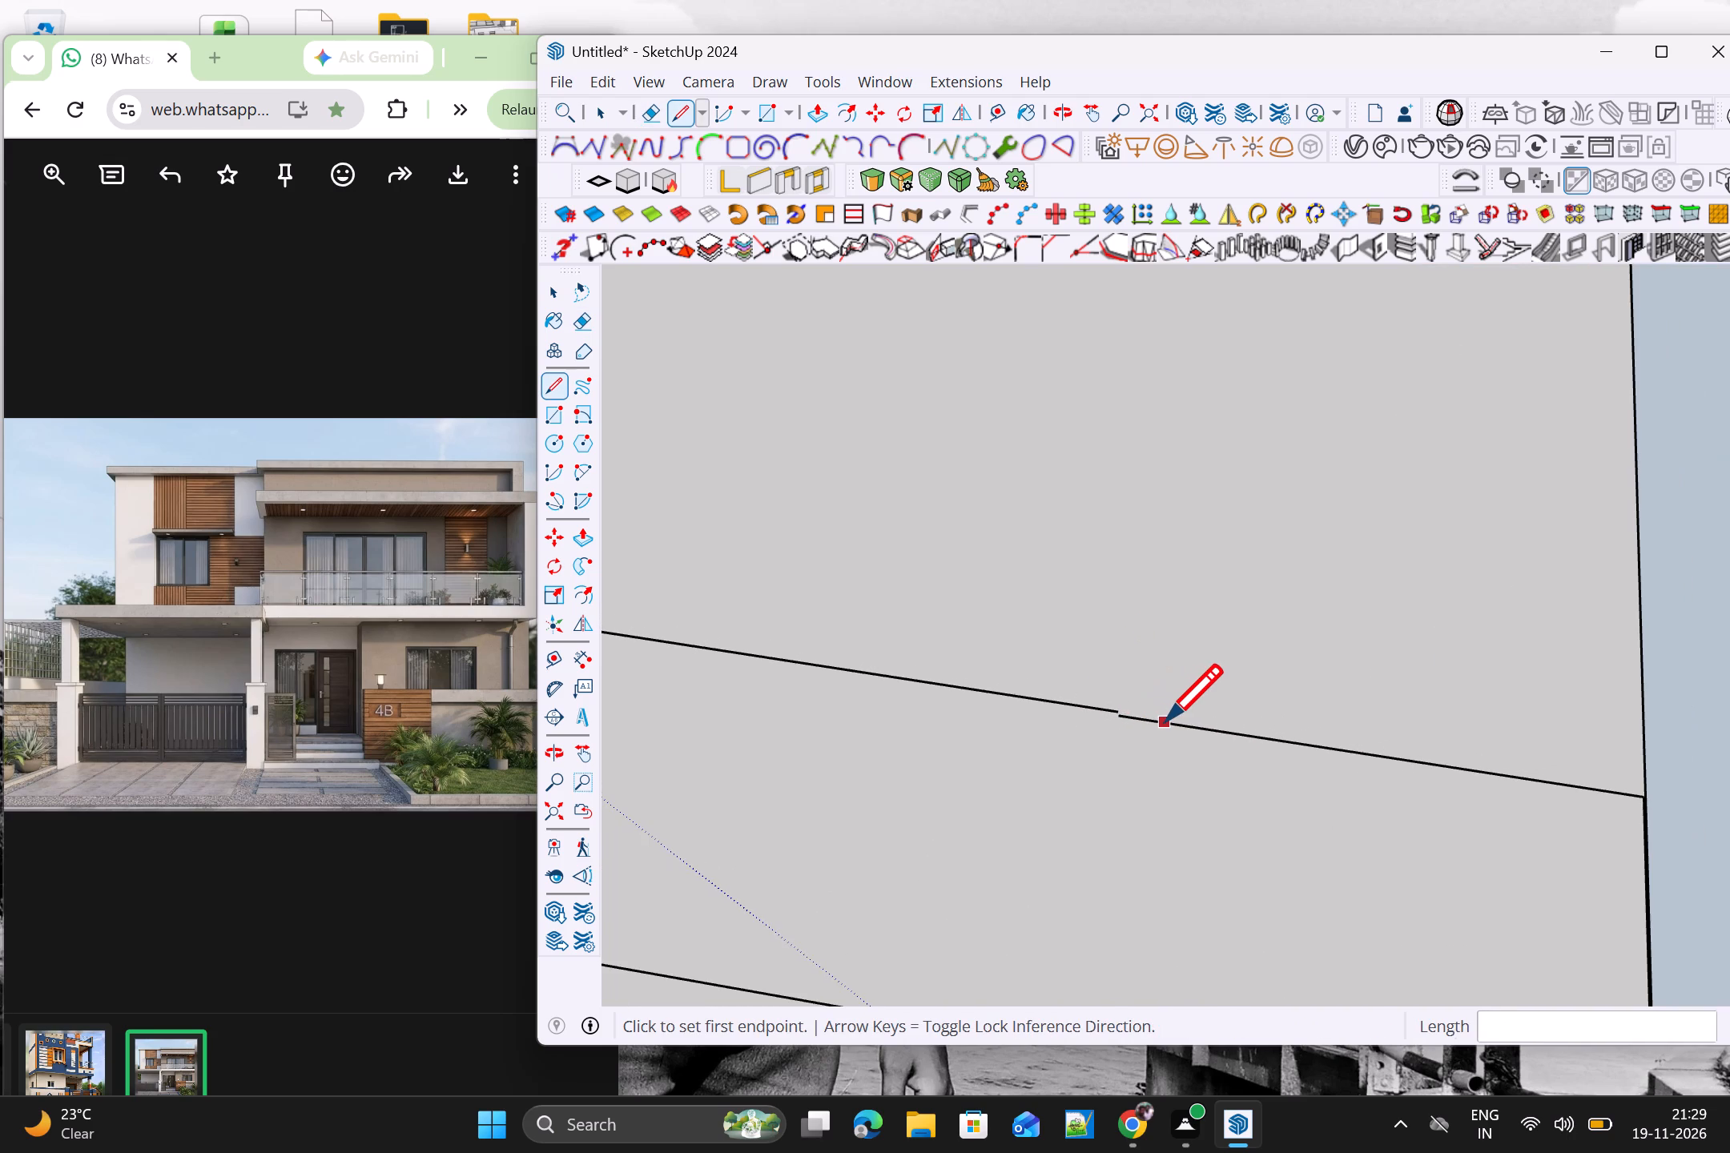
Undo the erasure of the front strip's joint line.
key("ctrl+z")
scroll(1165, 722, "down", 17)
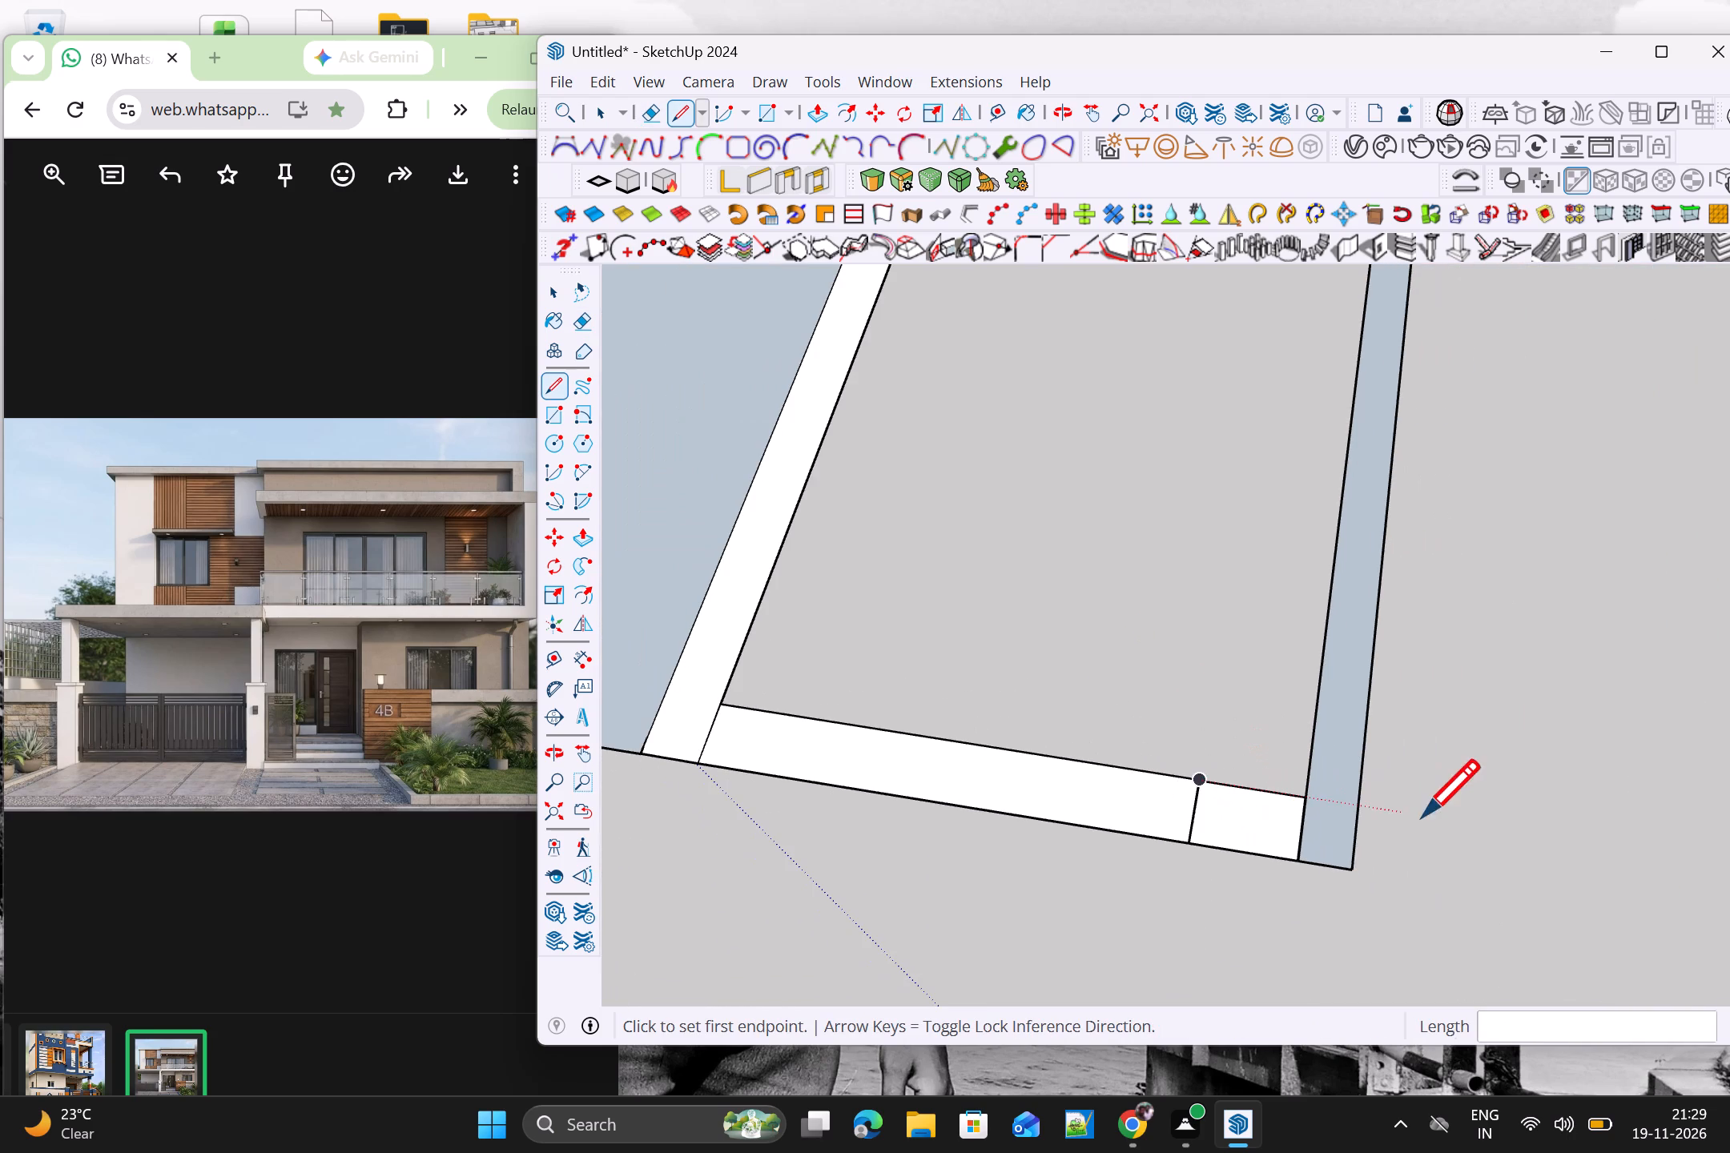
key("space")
Extrude the side strip farthest from the porch slab upward by 1'.
scroll(1364, 799, "down", 4)
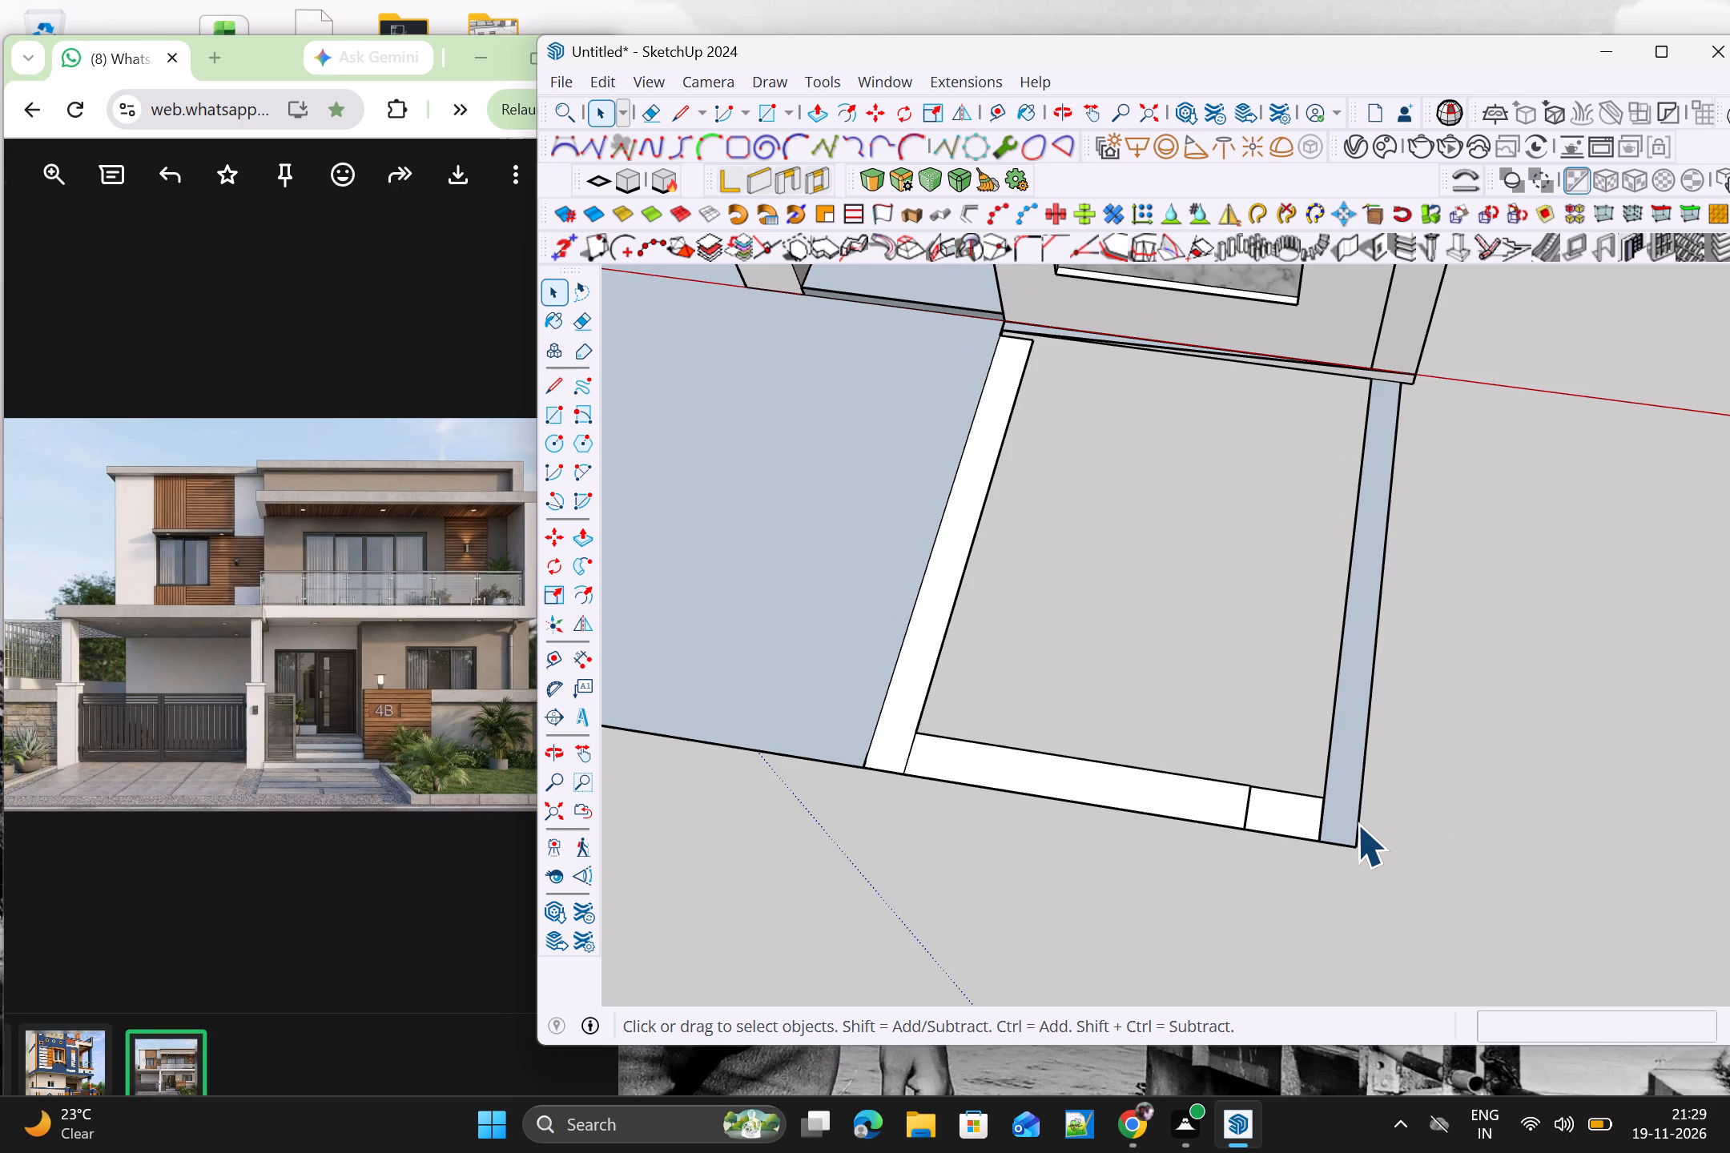
key("p")
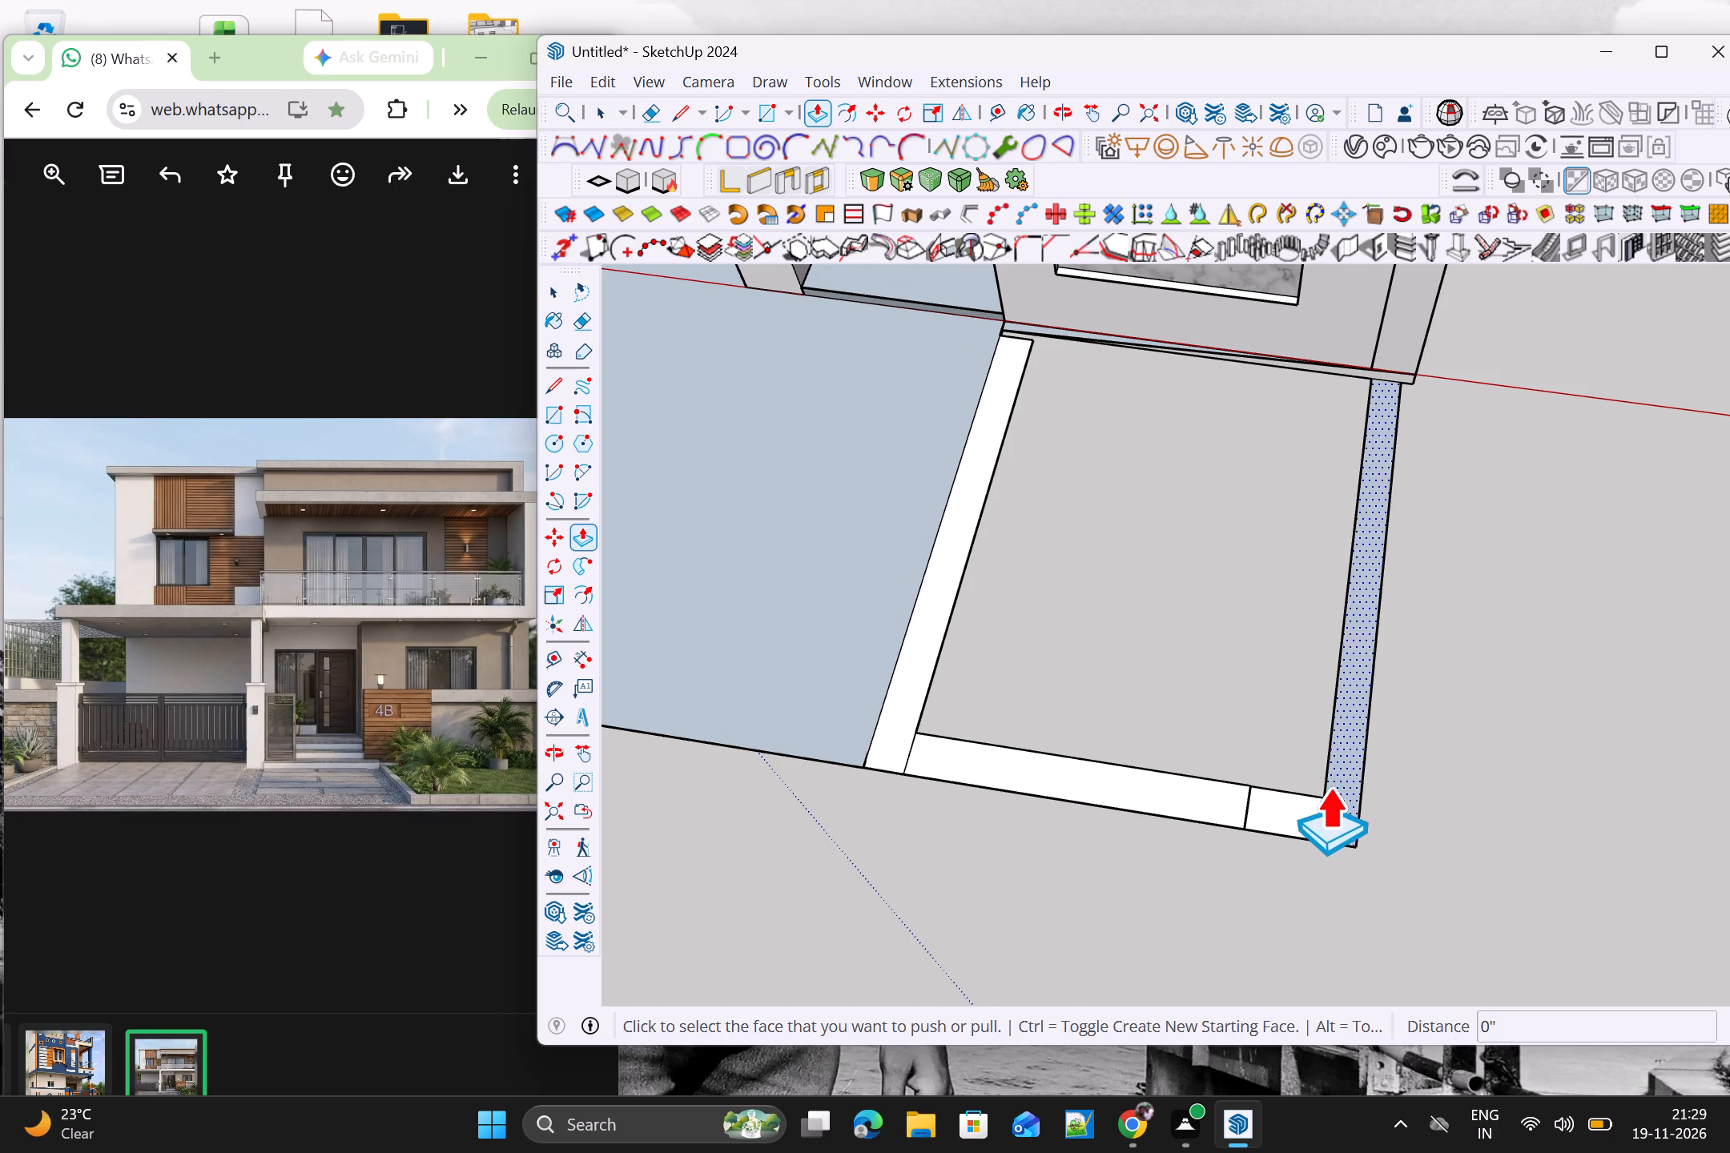
left_click(1330, 789)
middle_click_drag(1337, 784, 1400, 524)
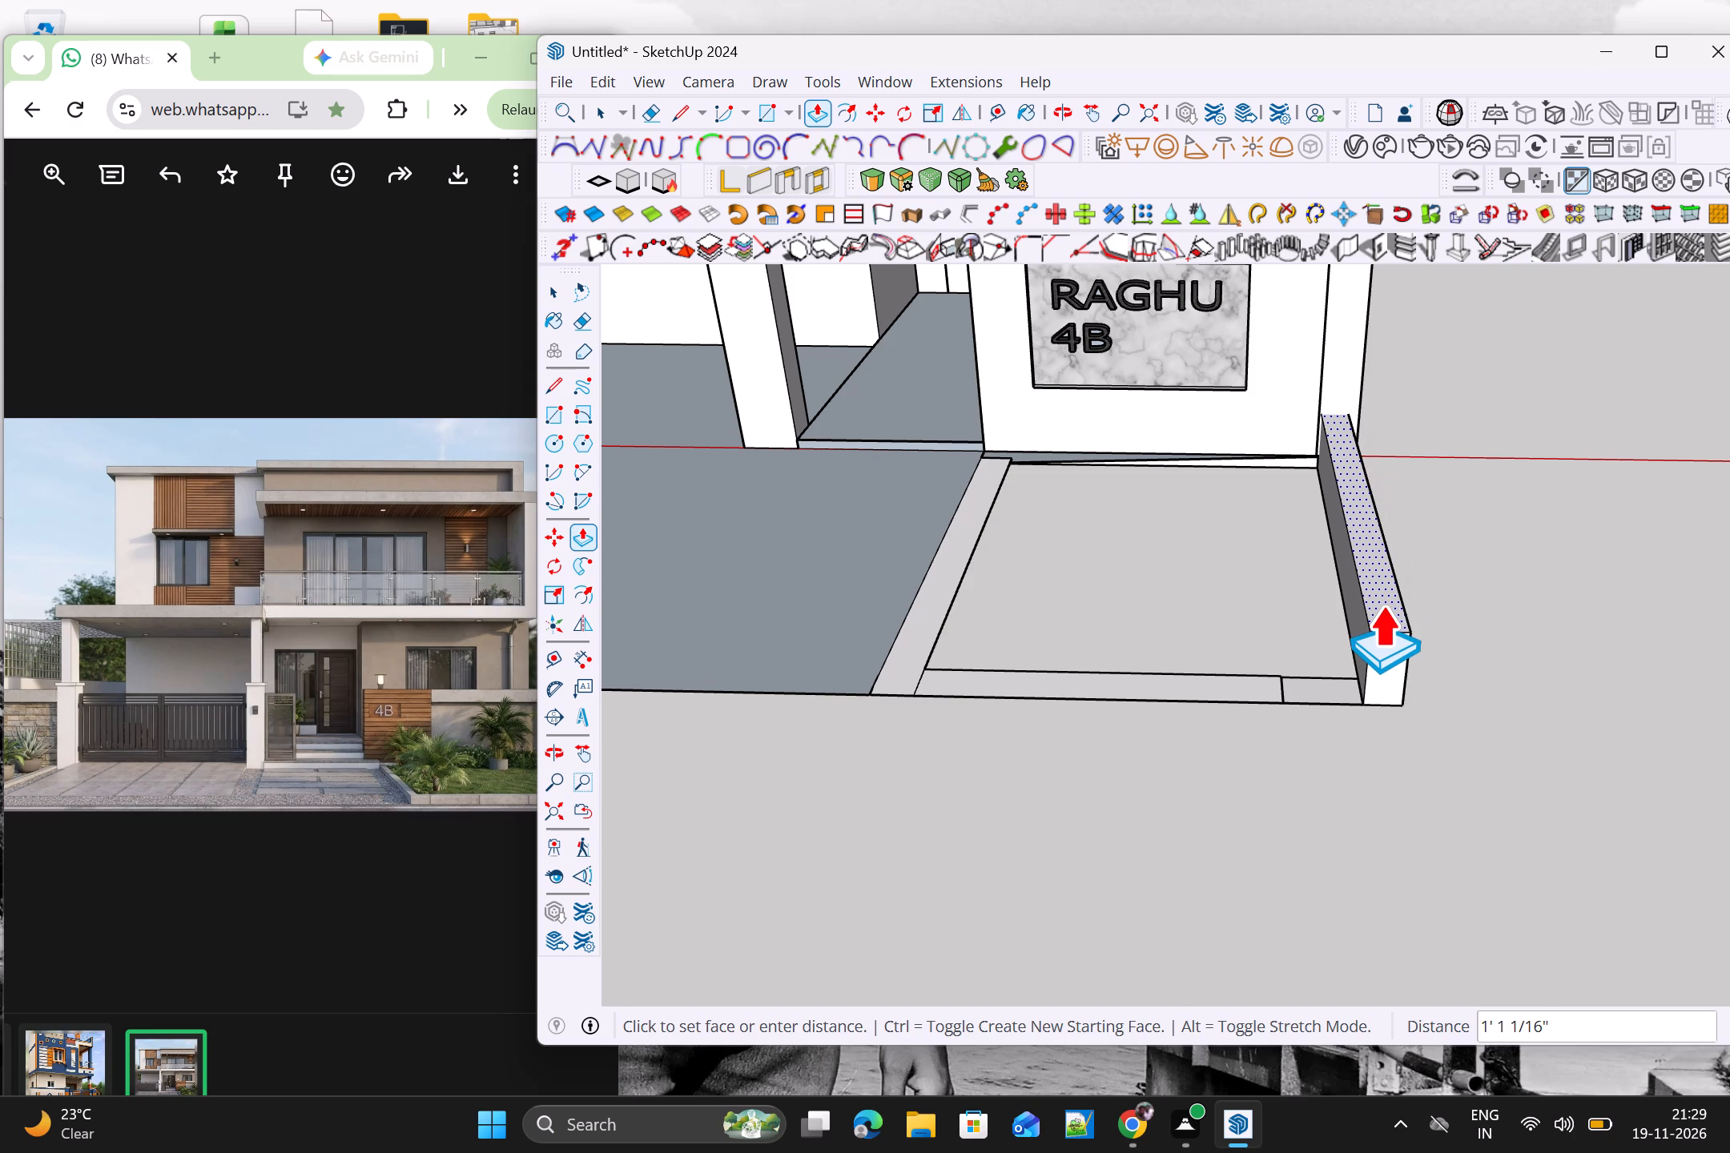
type("1'")
key("Return")
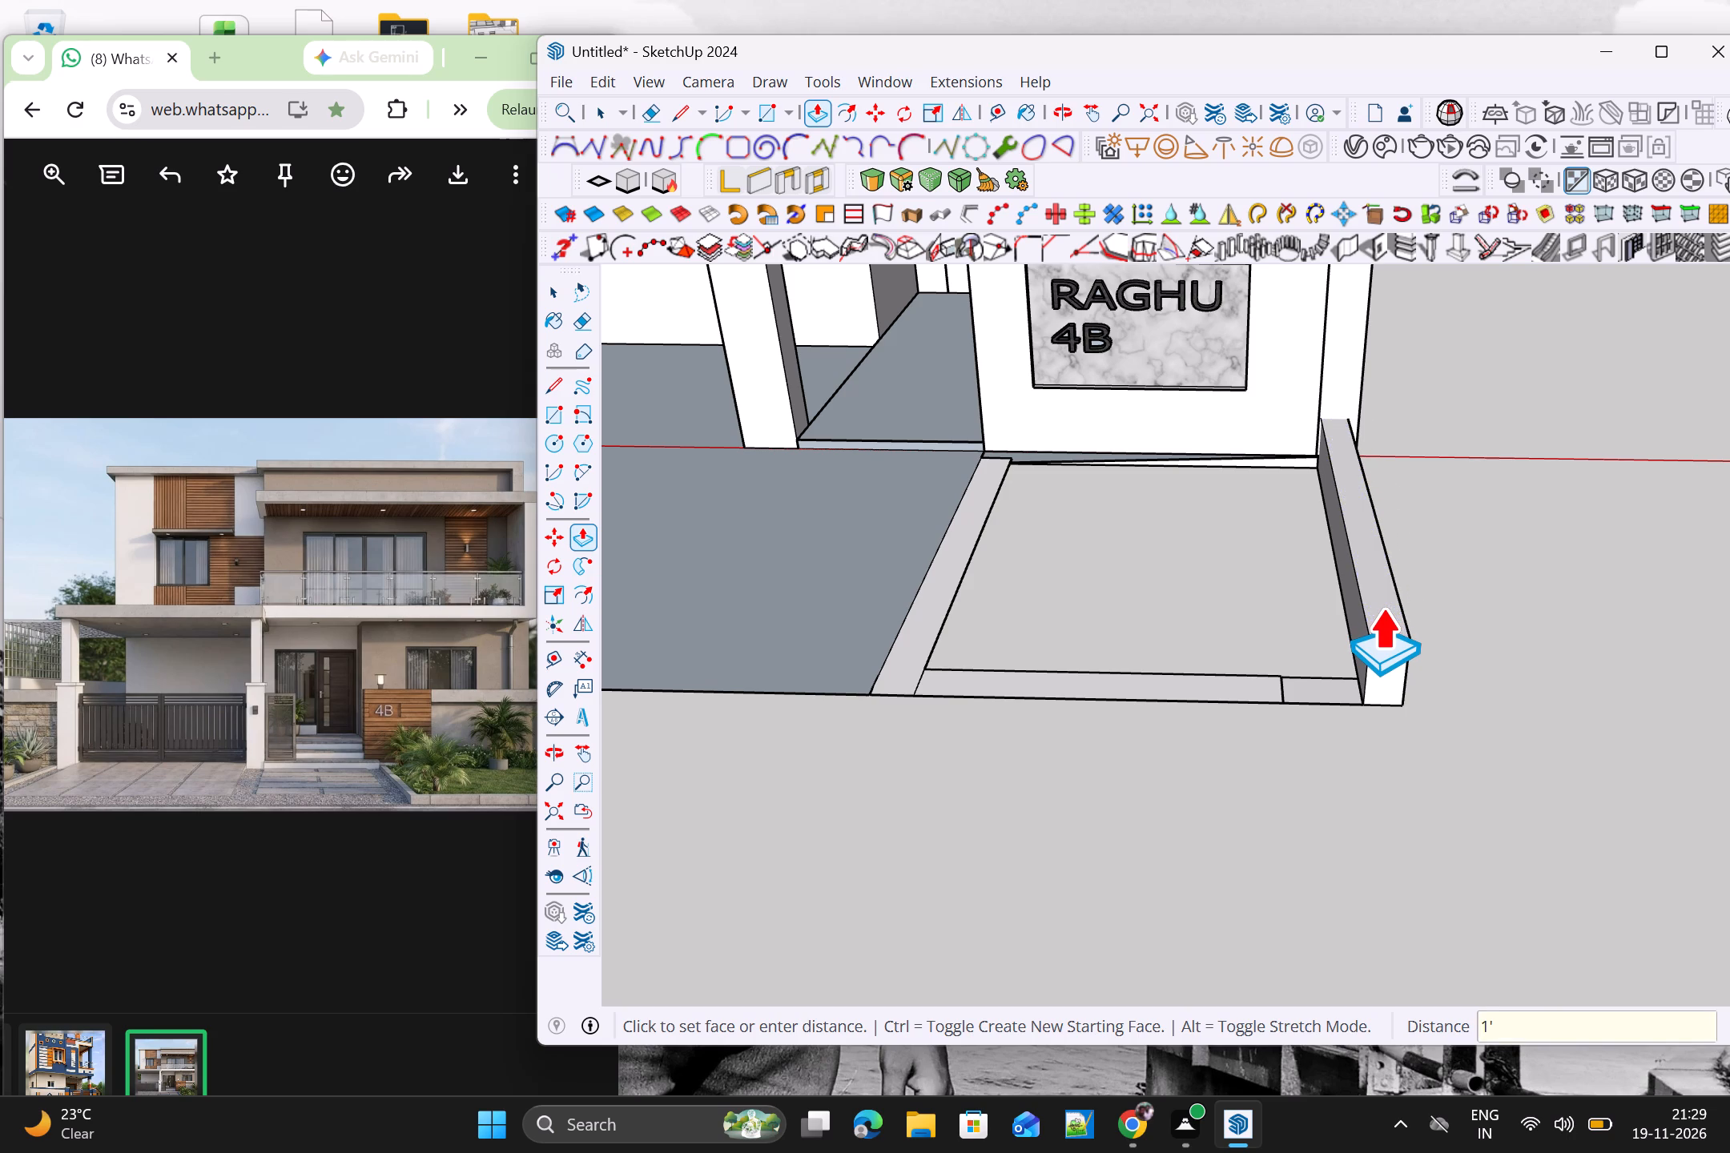
Extrude both pieces of the front strip, the long section and the short end piece, upward by 1'.
scroll(1310, 670, "up", 4)
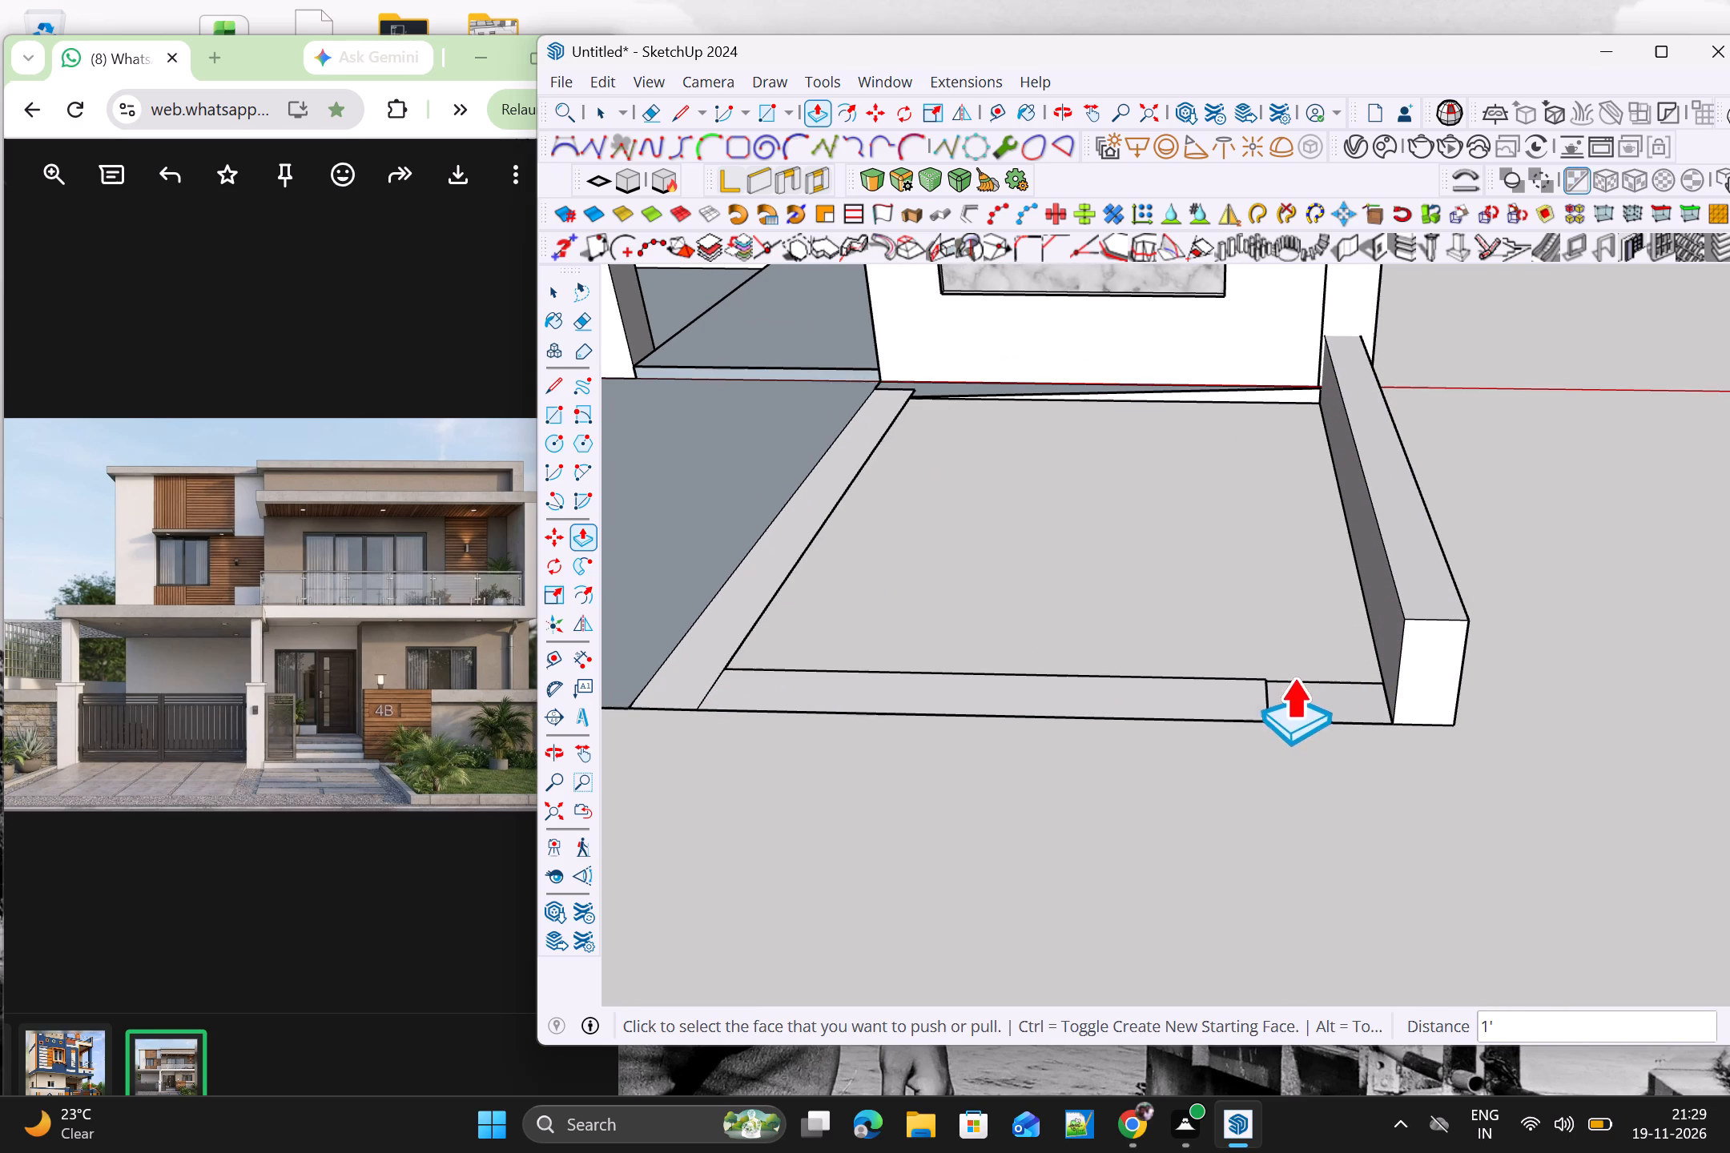
left_click(1189, 678)
type("1'")
key("Return")
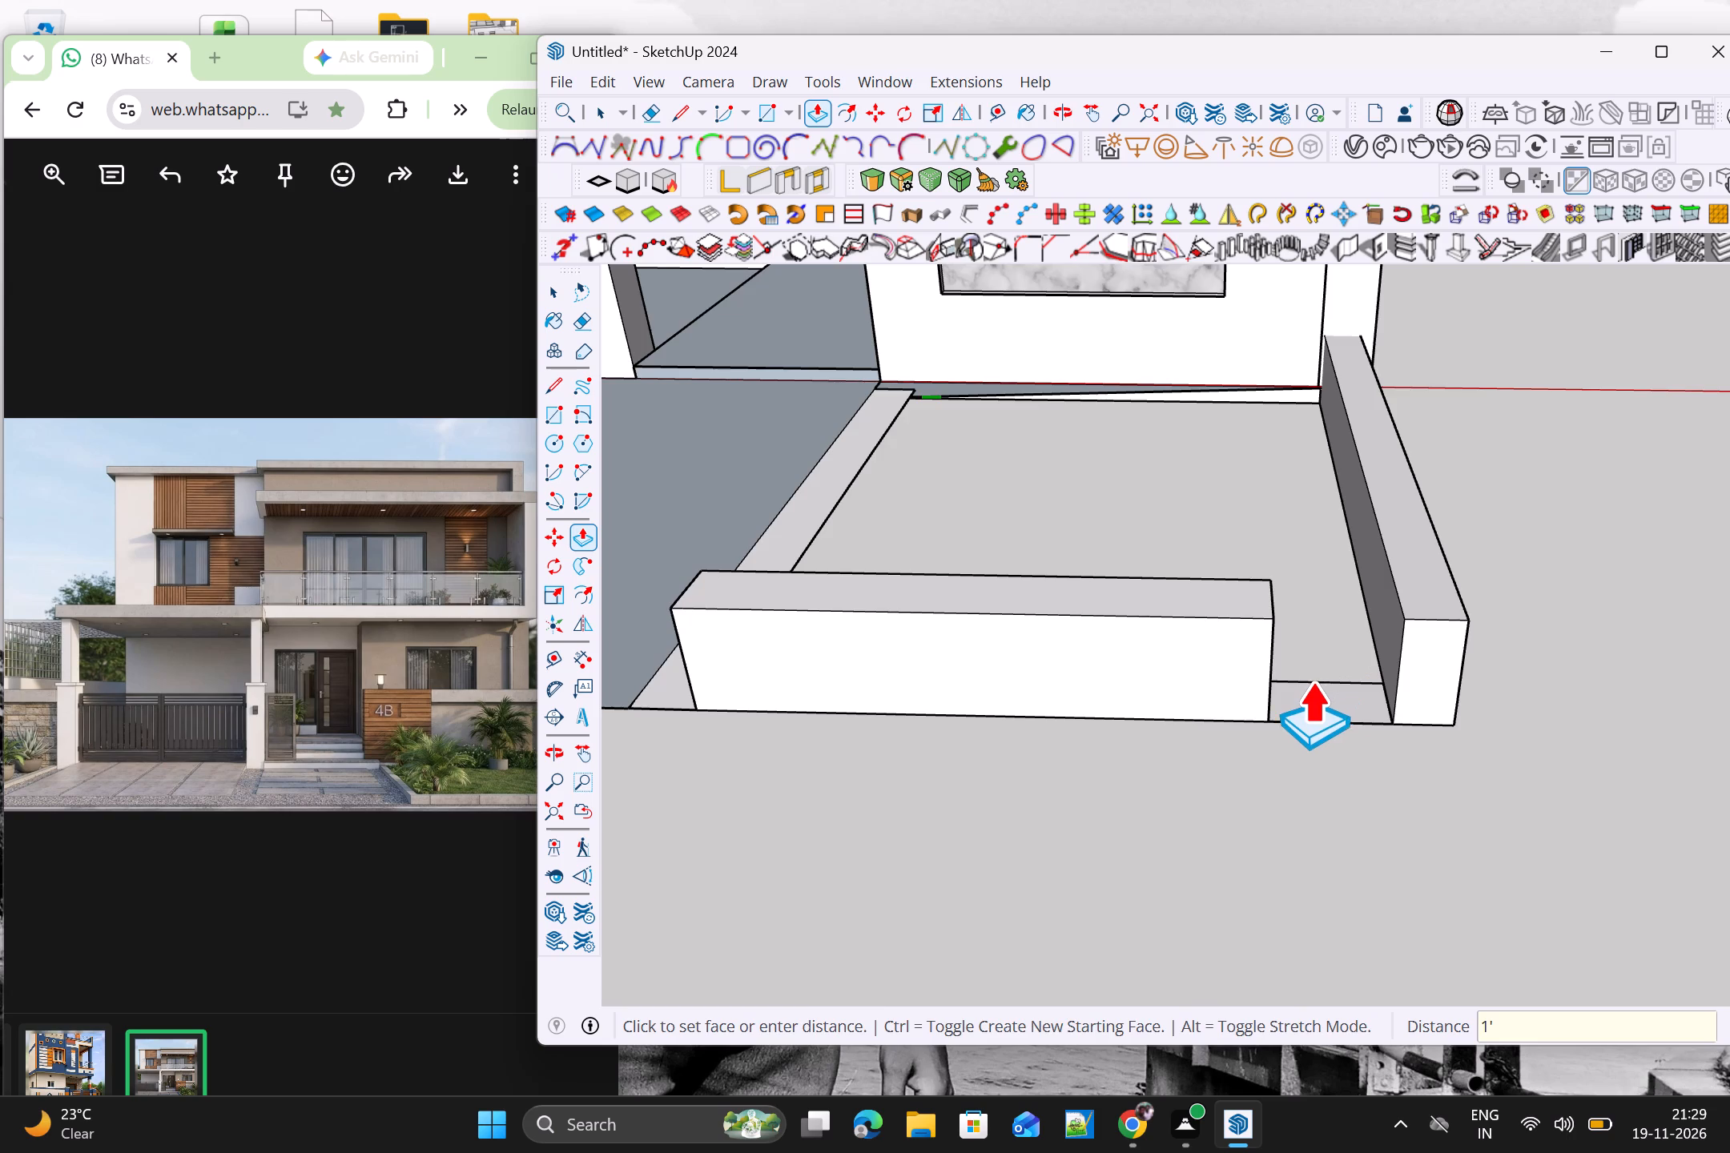
scroll(1323, 680, "up", 3)
left_click_drag(1322, 692, 1328, 671)
key("1")
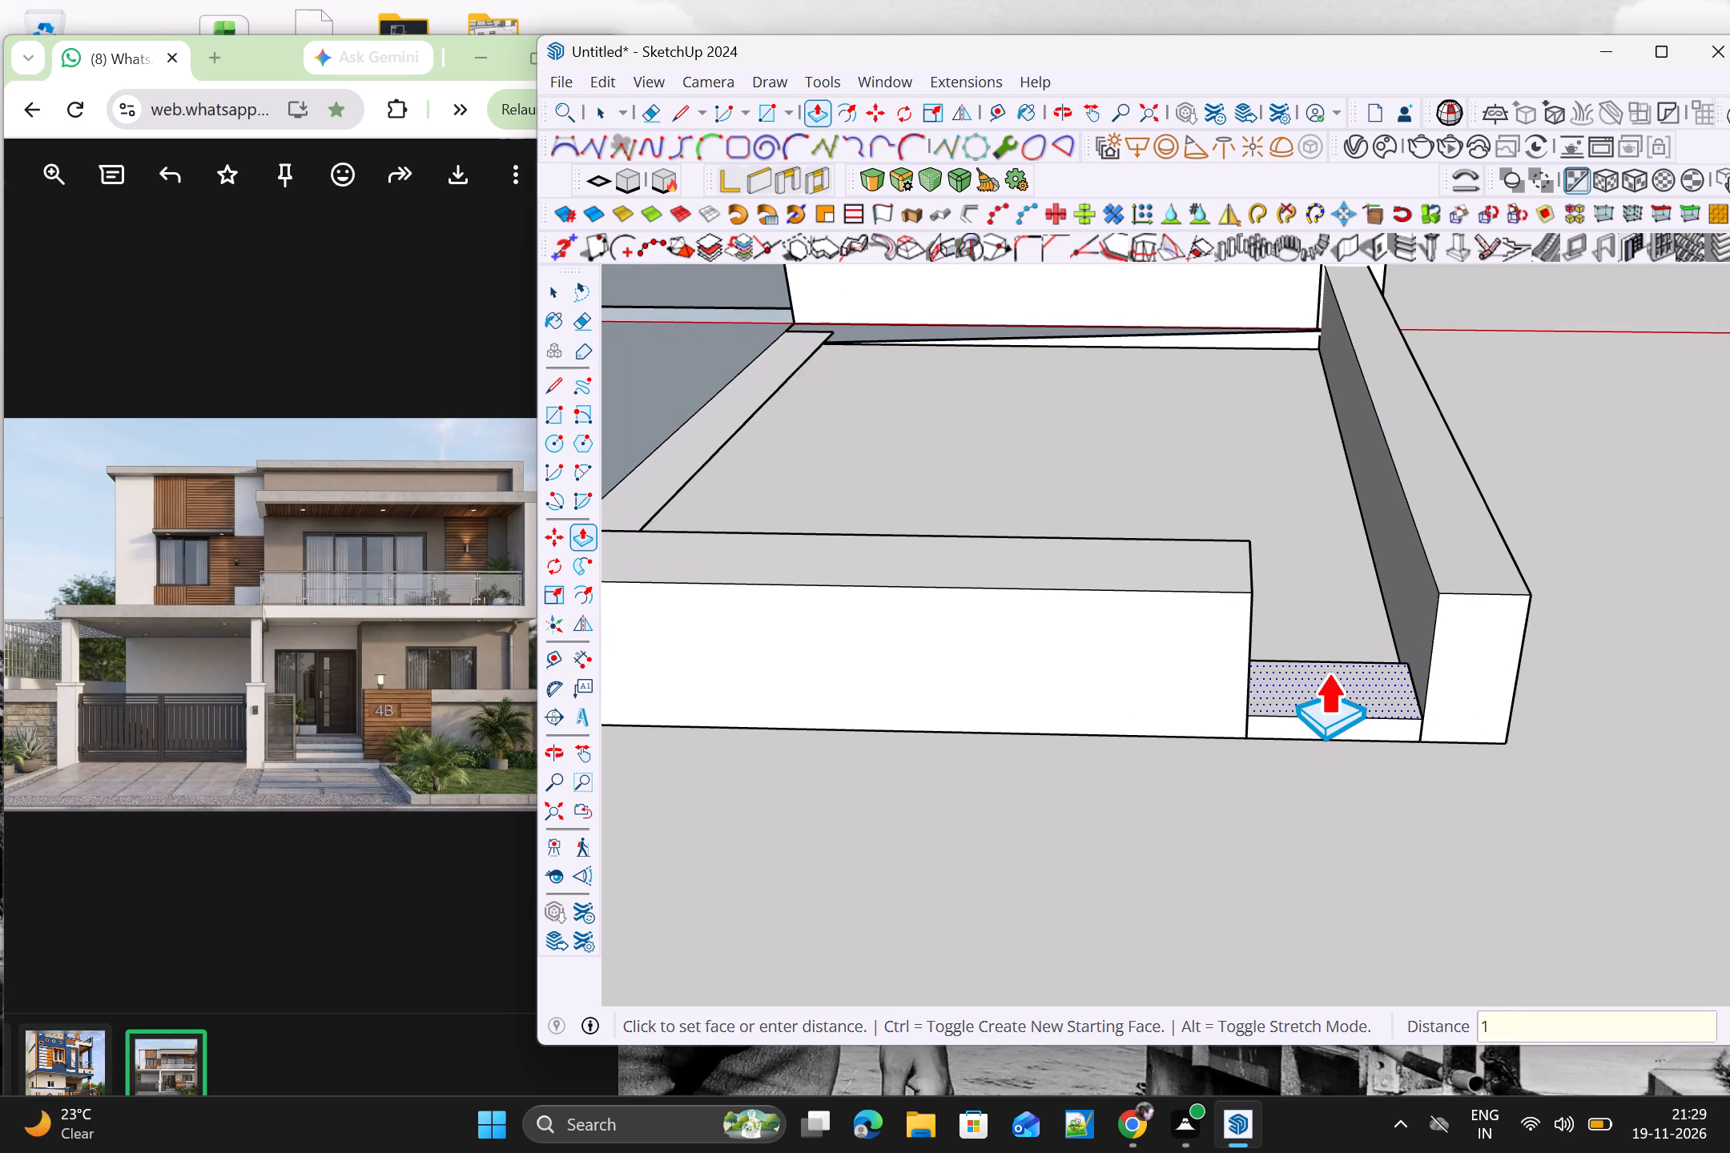
left_click_drag(1328, 671, 1328, 672)
key("apostrophe")
key("Return")
scroll(1328, 673, "down", 3)
Extrude the side strip along the porch slab's edge upward by 1'.
middle_click_drag(1306, 709, 1729, 755)
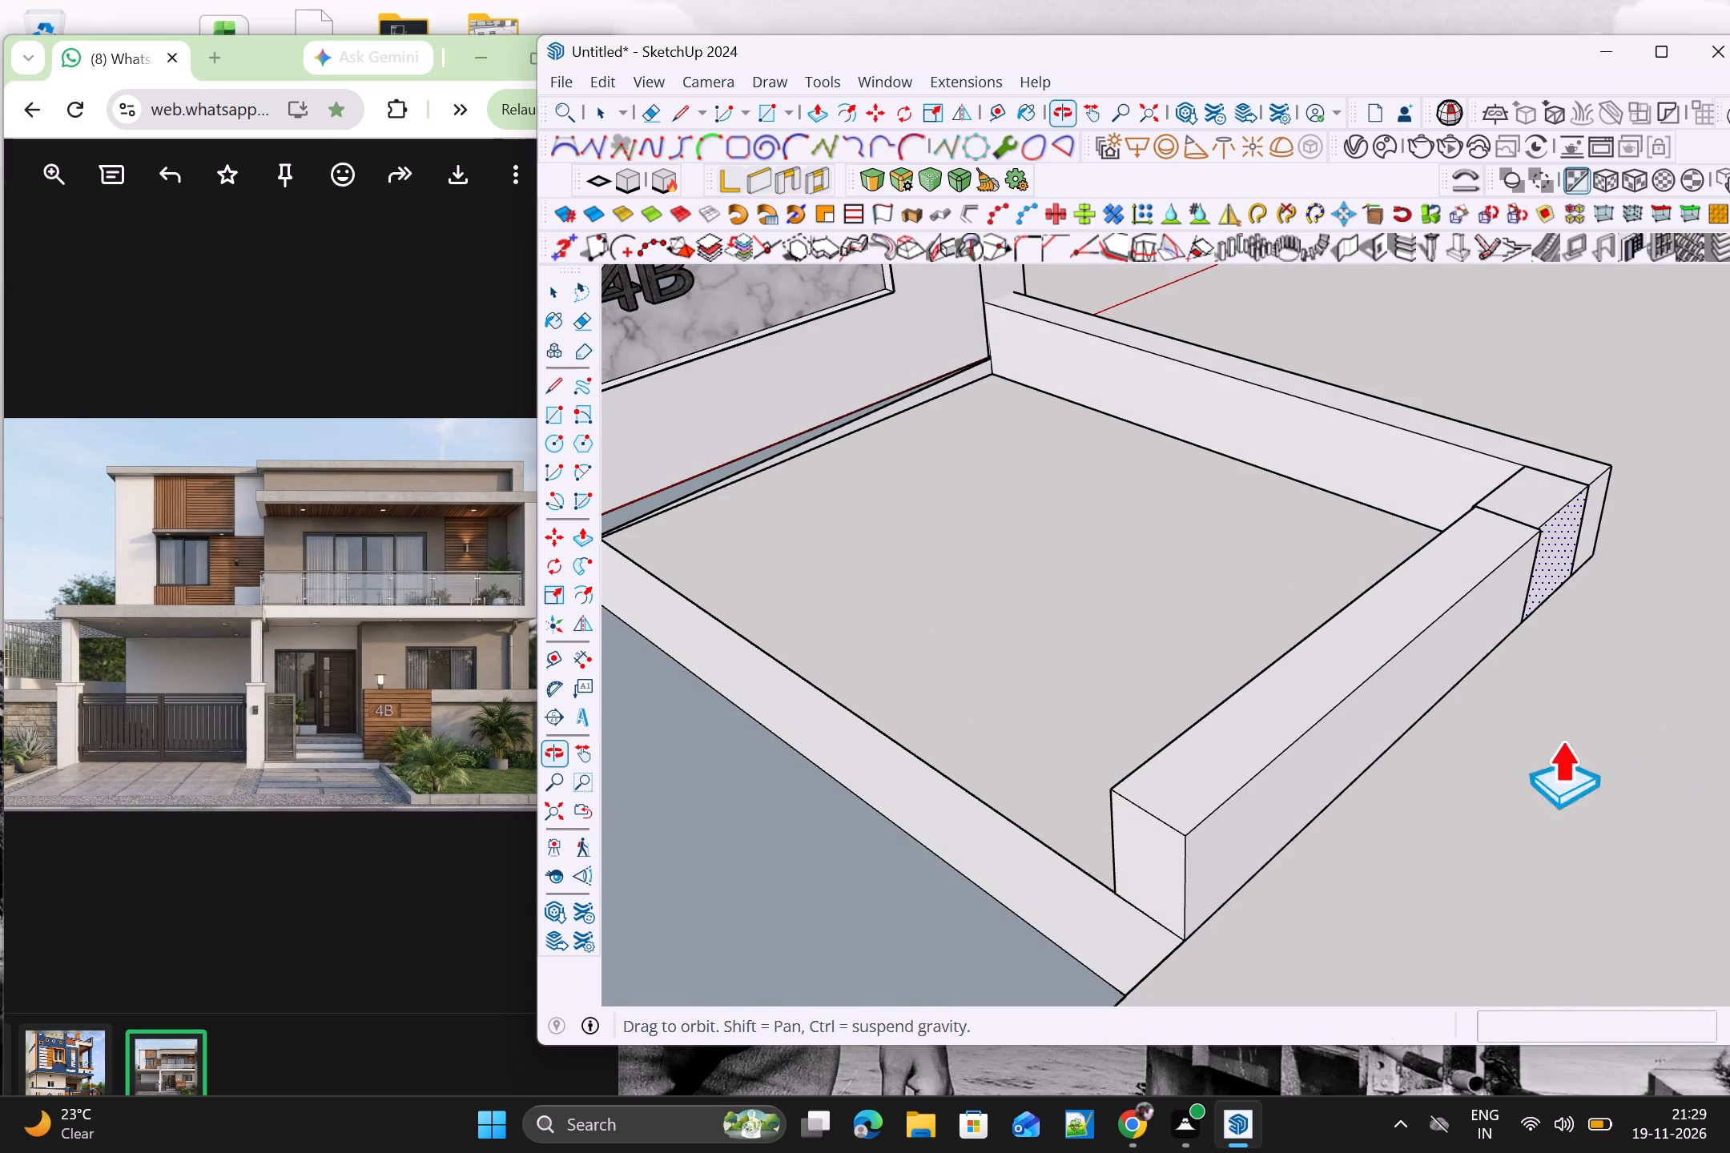
left_click(1068, 862)
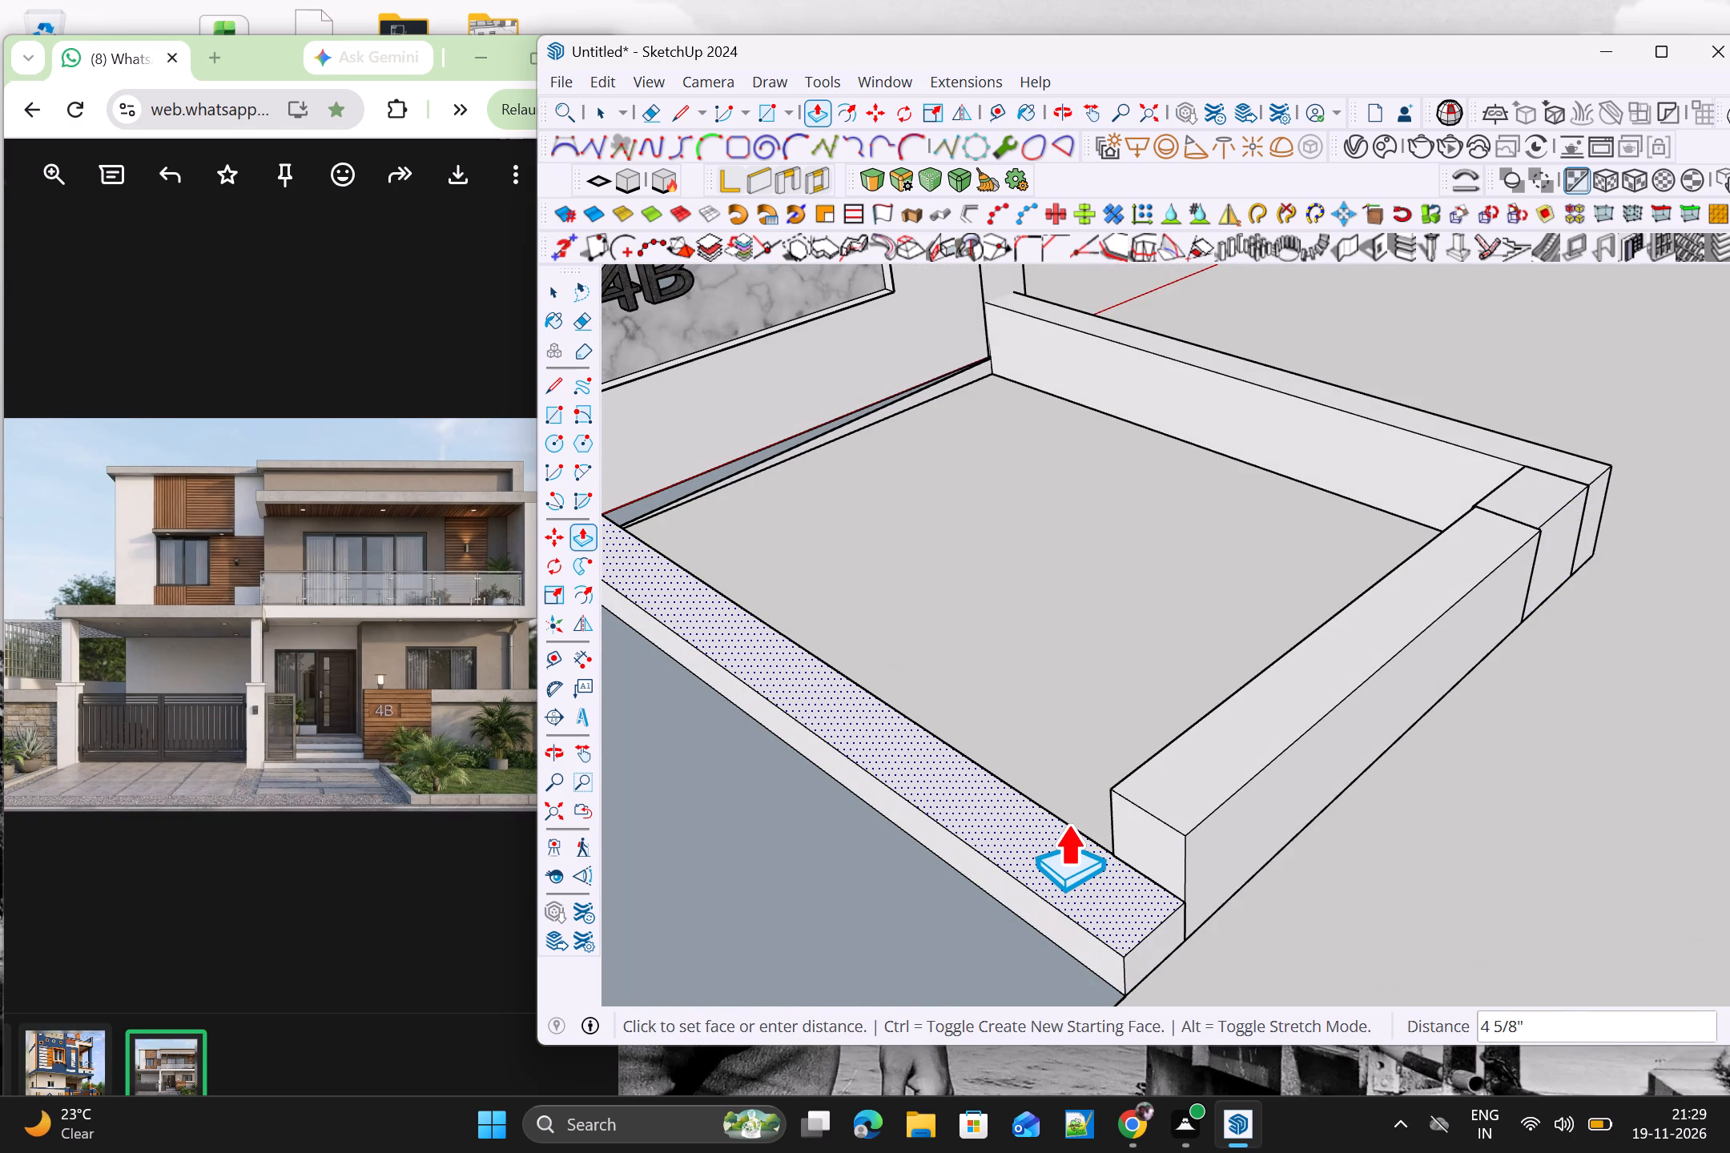
key("1")
key("apostrophe")
key("Return")
scroll(1064, 825, "down", 5)
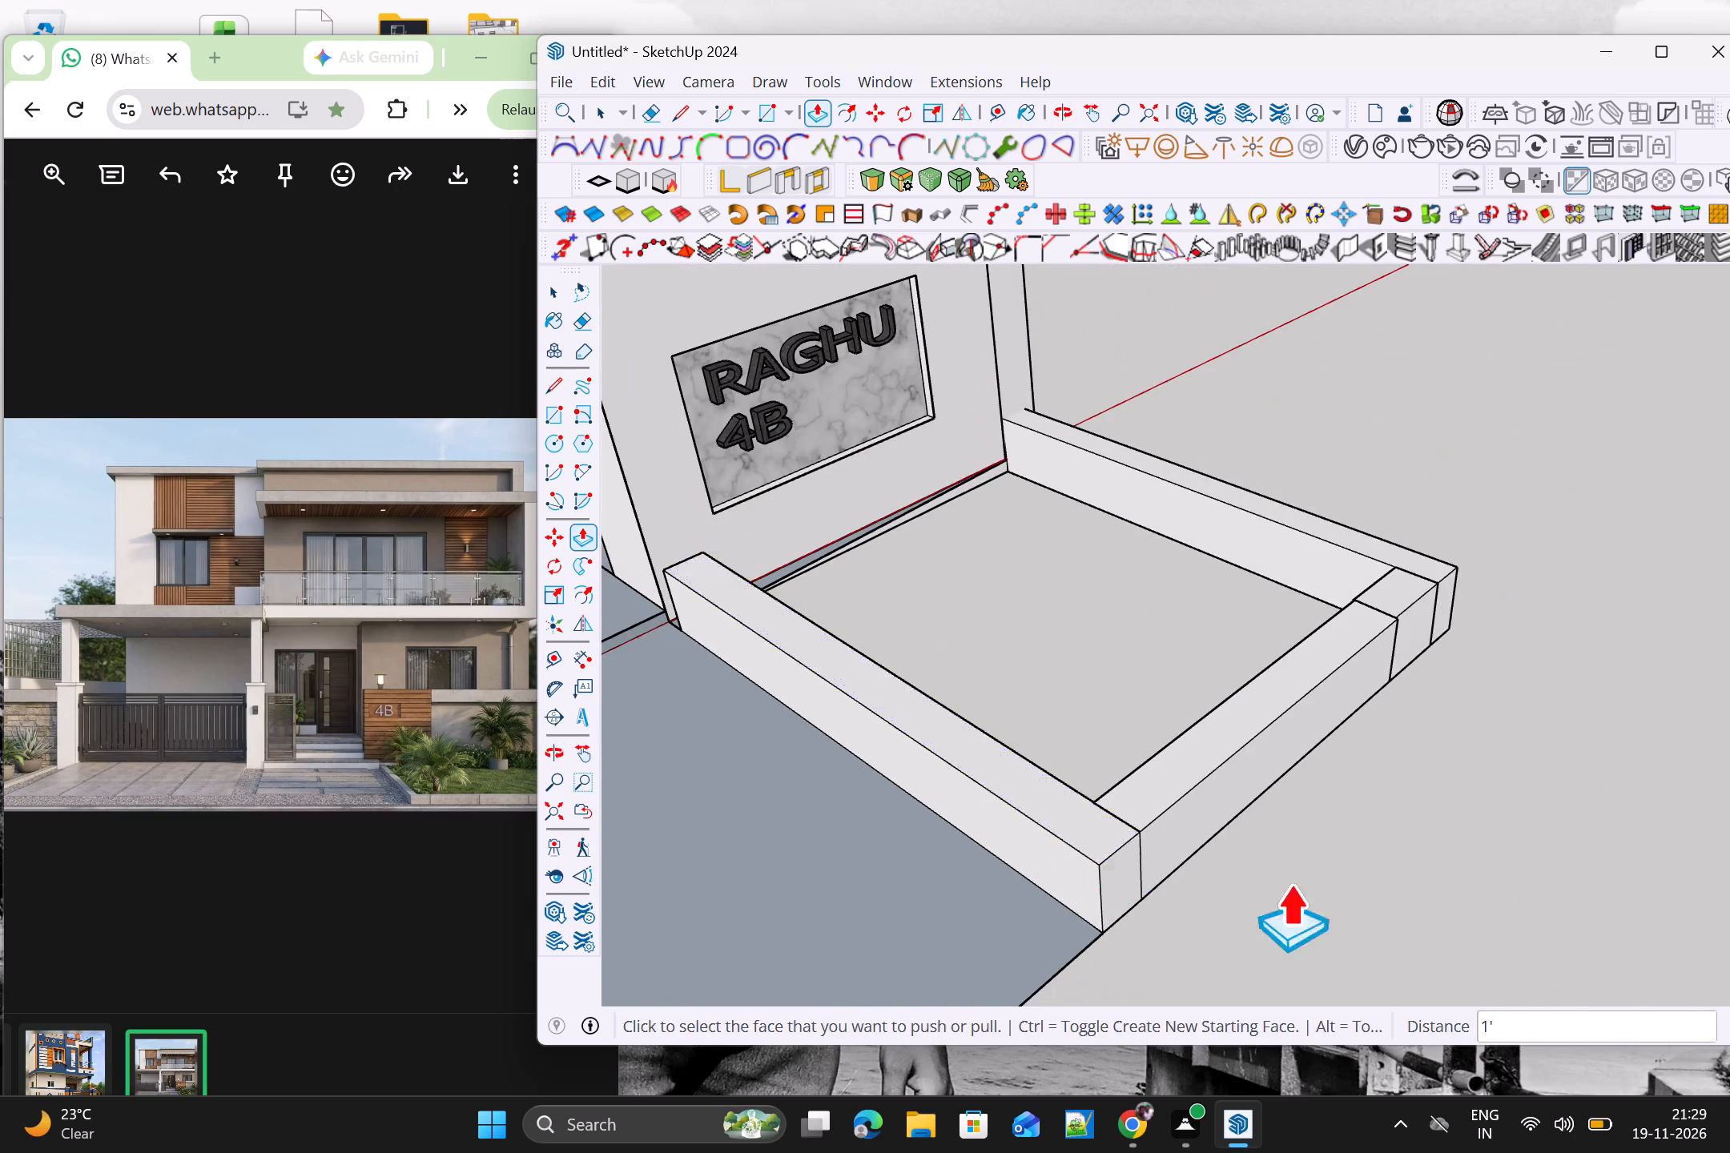
middle_click_drag(1294, 903, 903, 829)
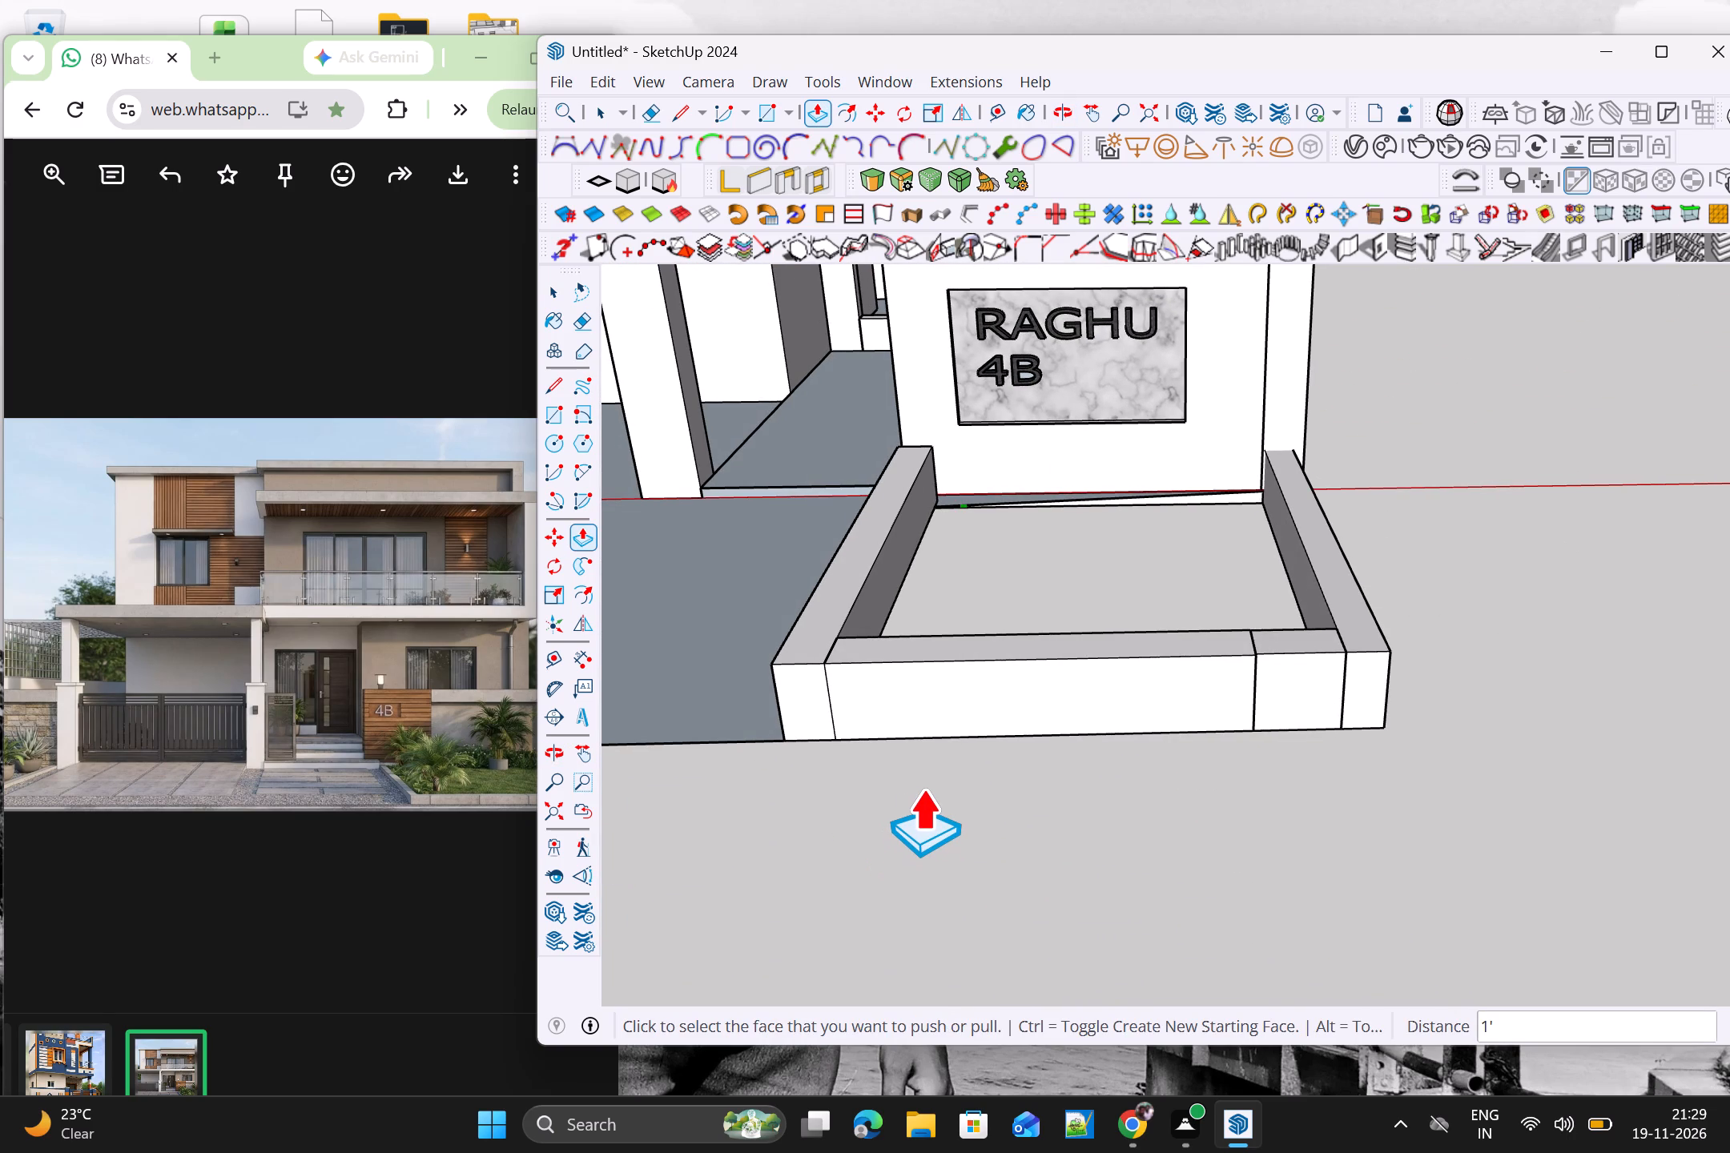
key("space")
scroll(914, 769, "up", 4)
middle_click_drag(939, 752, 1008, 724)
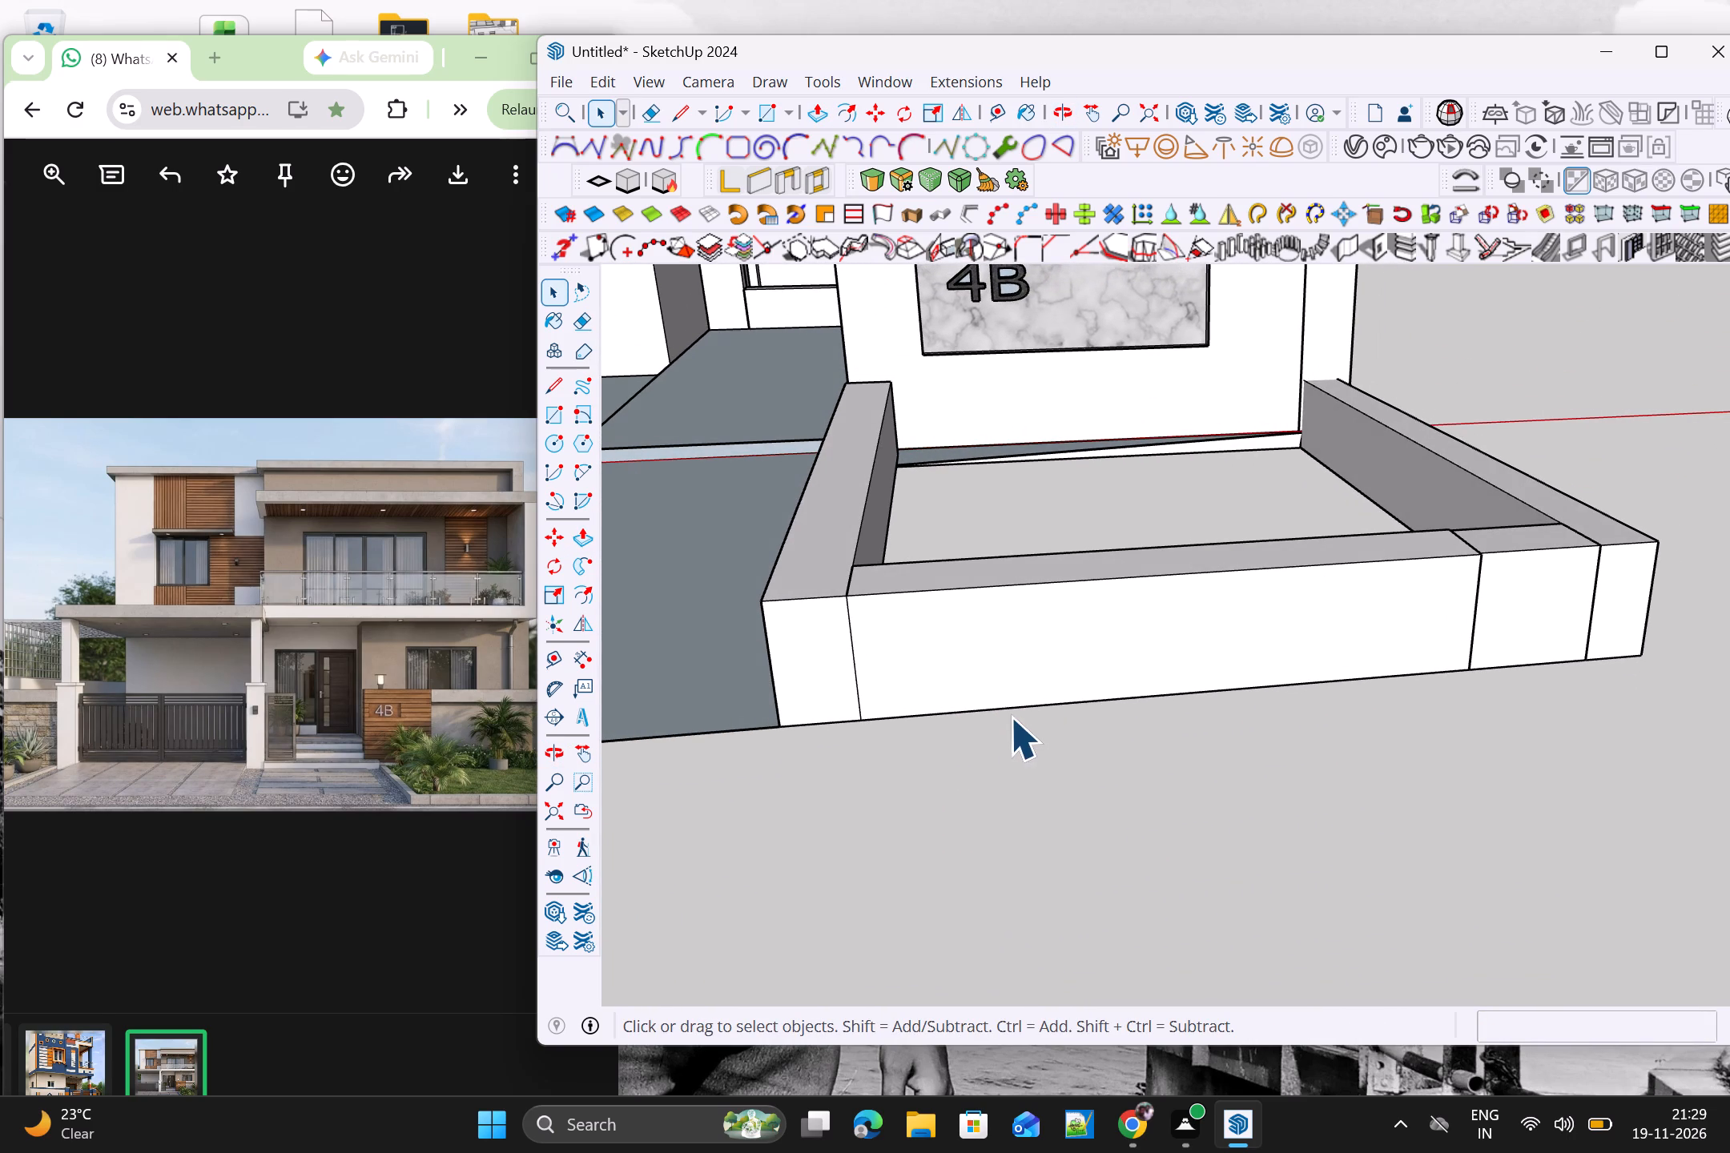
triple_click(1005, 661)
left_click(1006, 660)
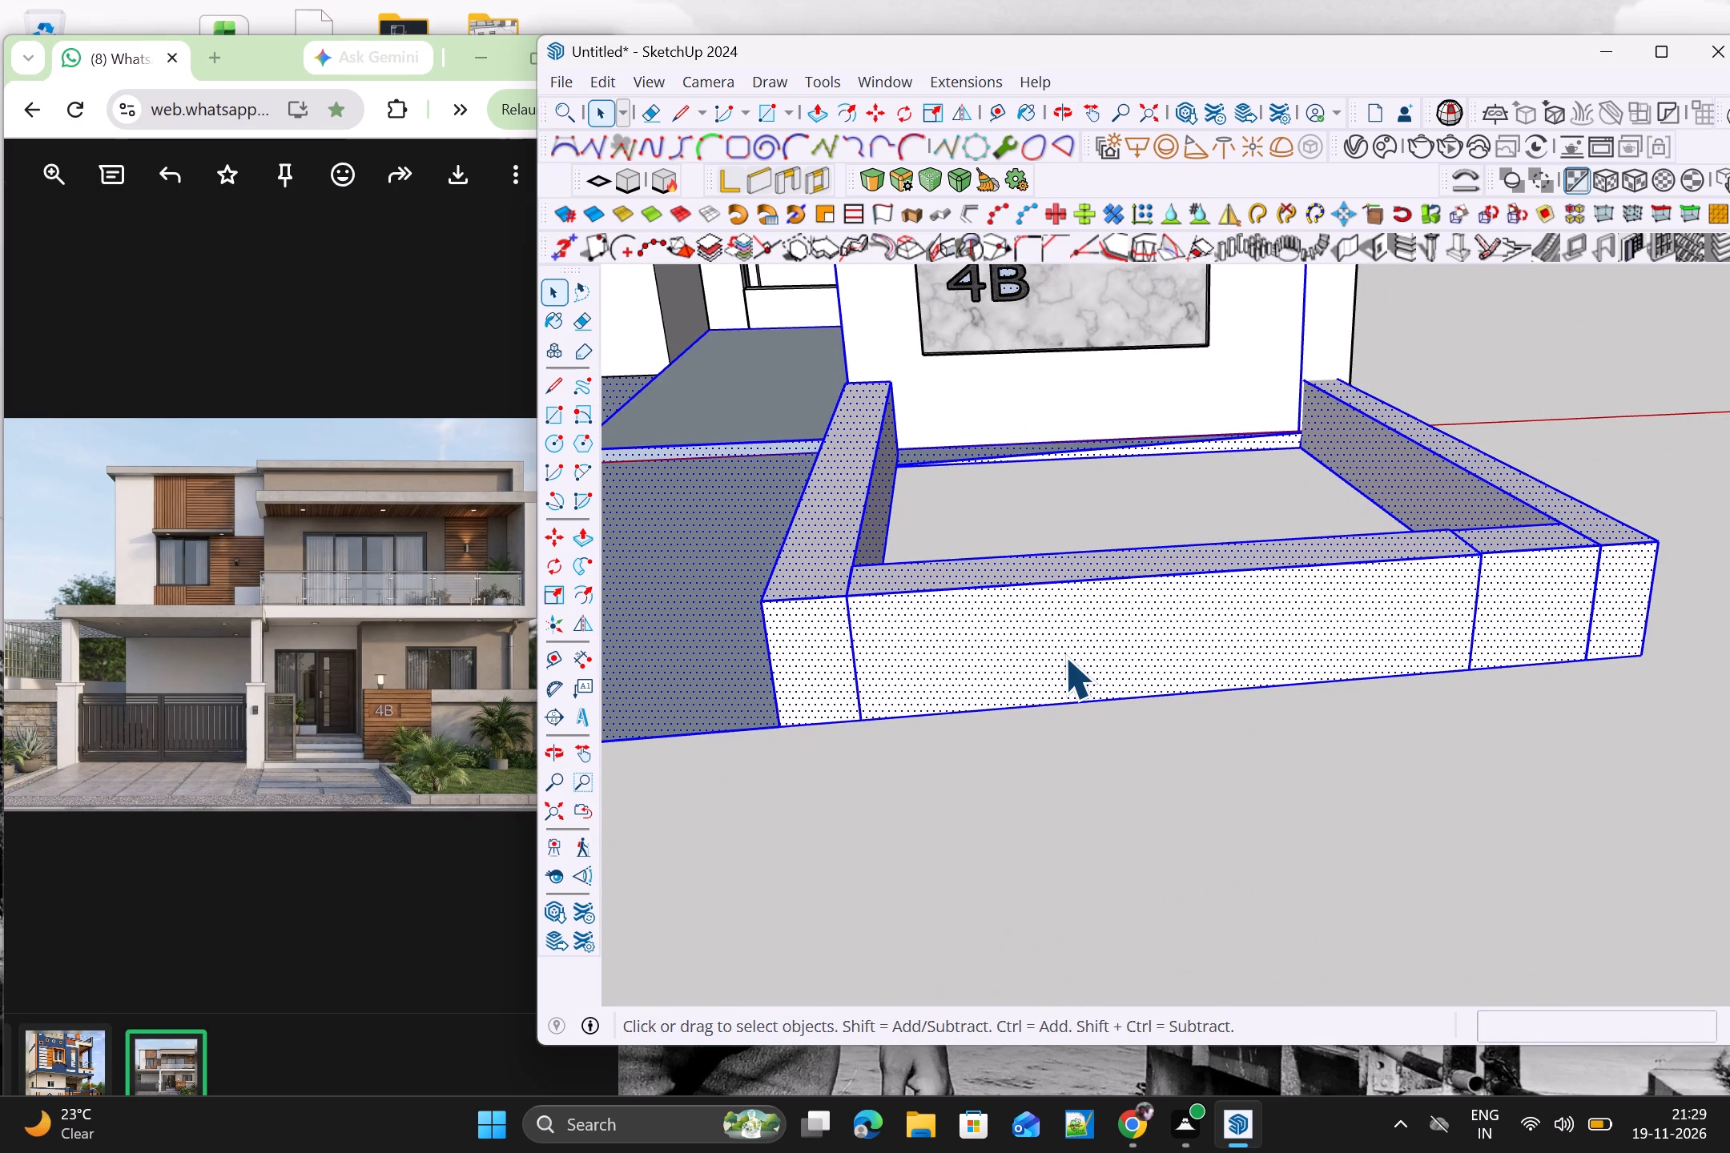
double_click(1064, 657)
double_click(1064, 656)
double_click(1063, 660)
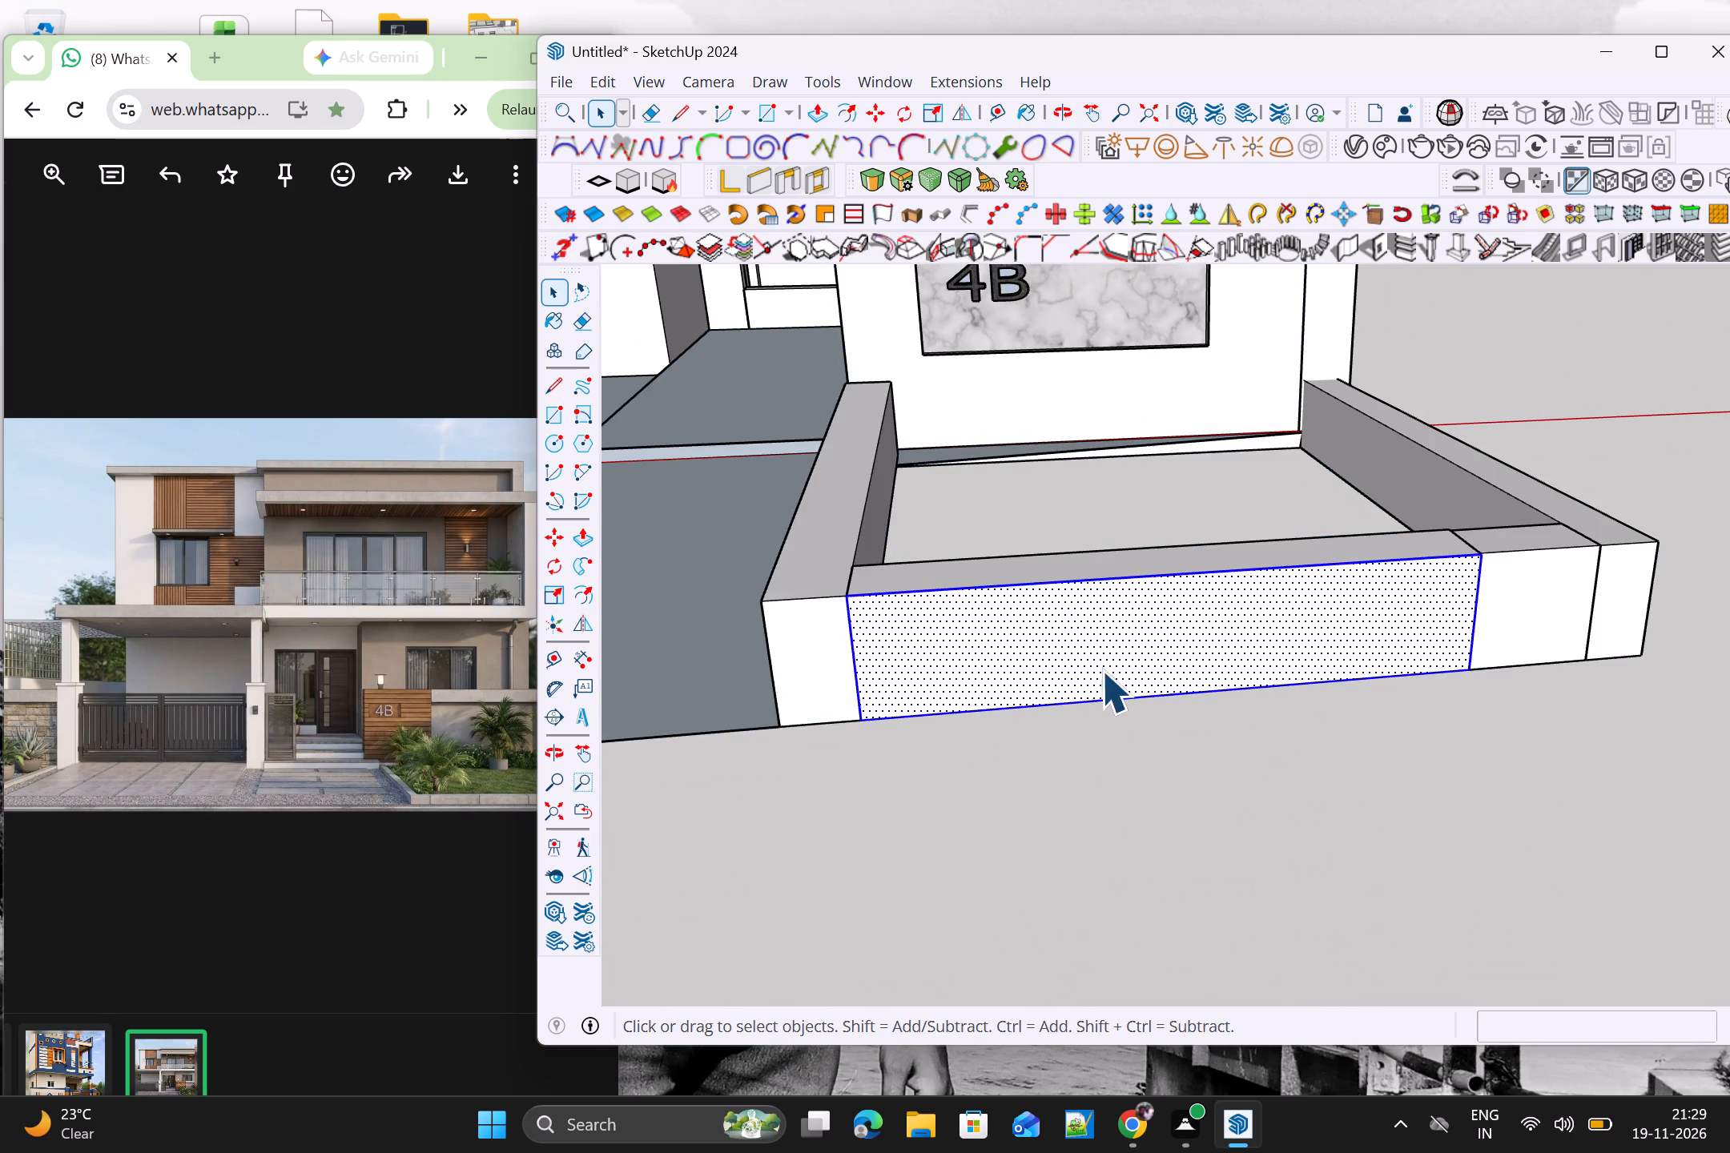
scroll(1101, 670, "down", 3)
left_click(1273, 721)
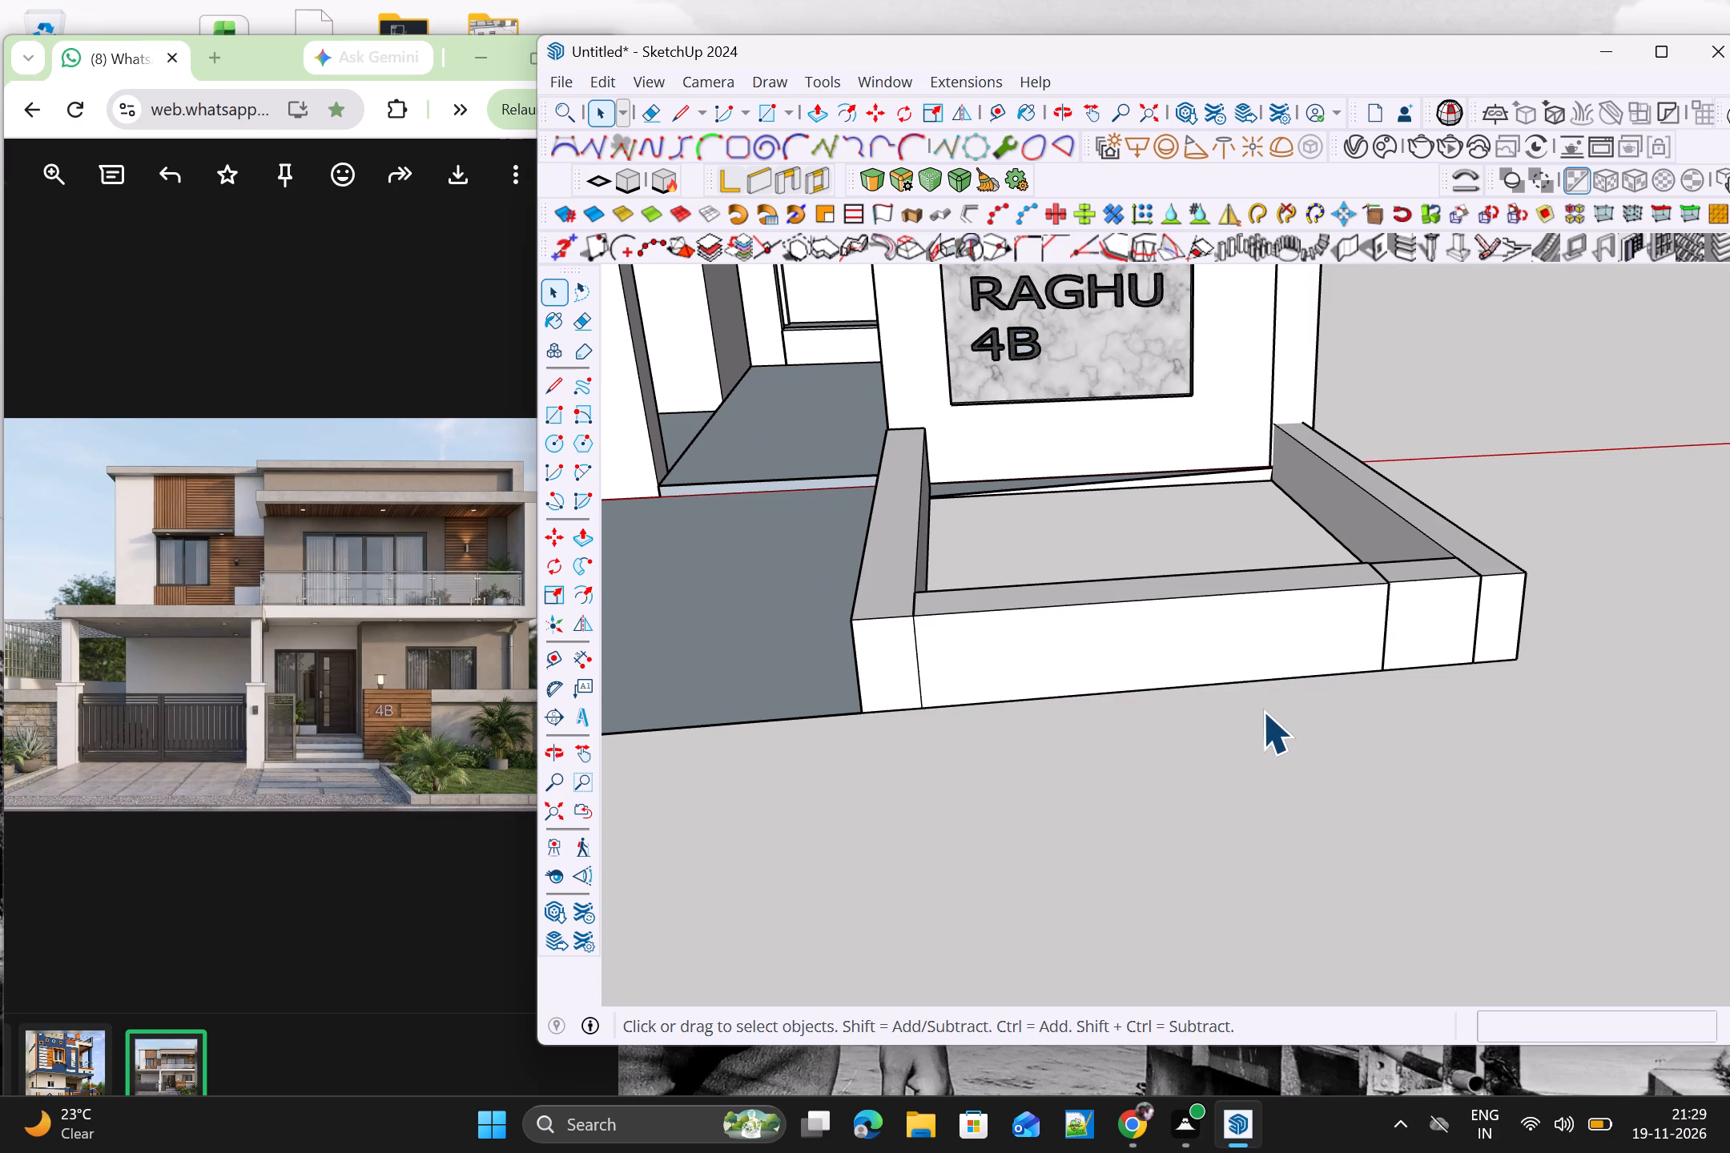
Draw two vertical 1' lines on the long front face of the raised border, dividing it into three panels.
key("l")
left_click(1040, 614)
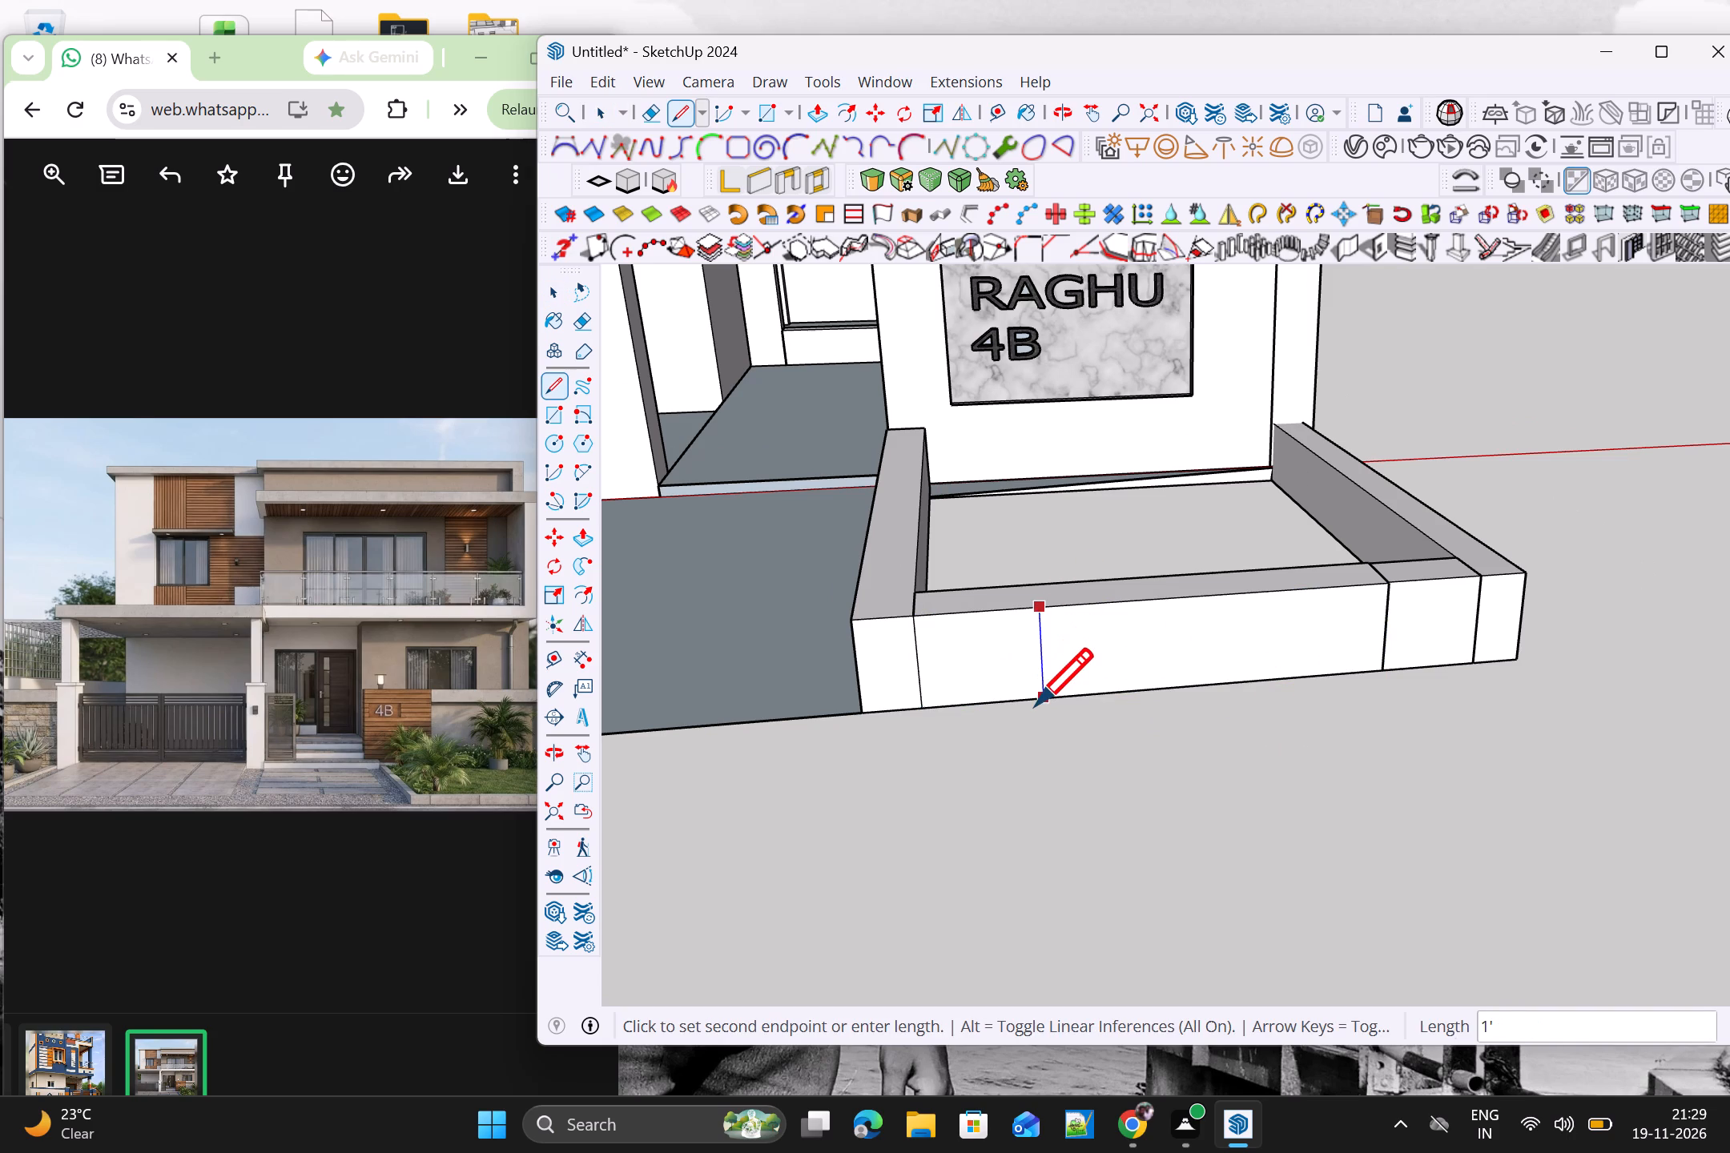
left_click(1032, 705)
key("space")
key("space")
key("l")
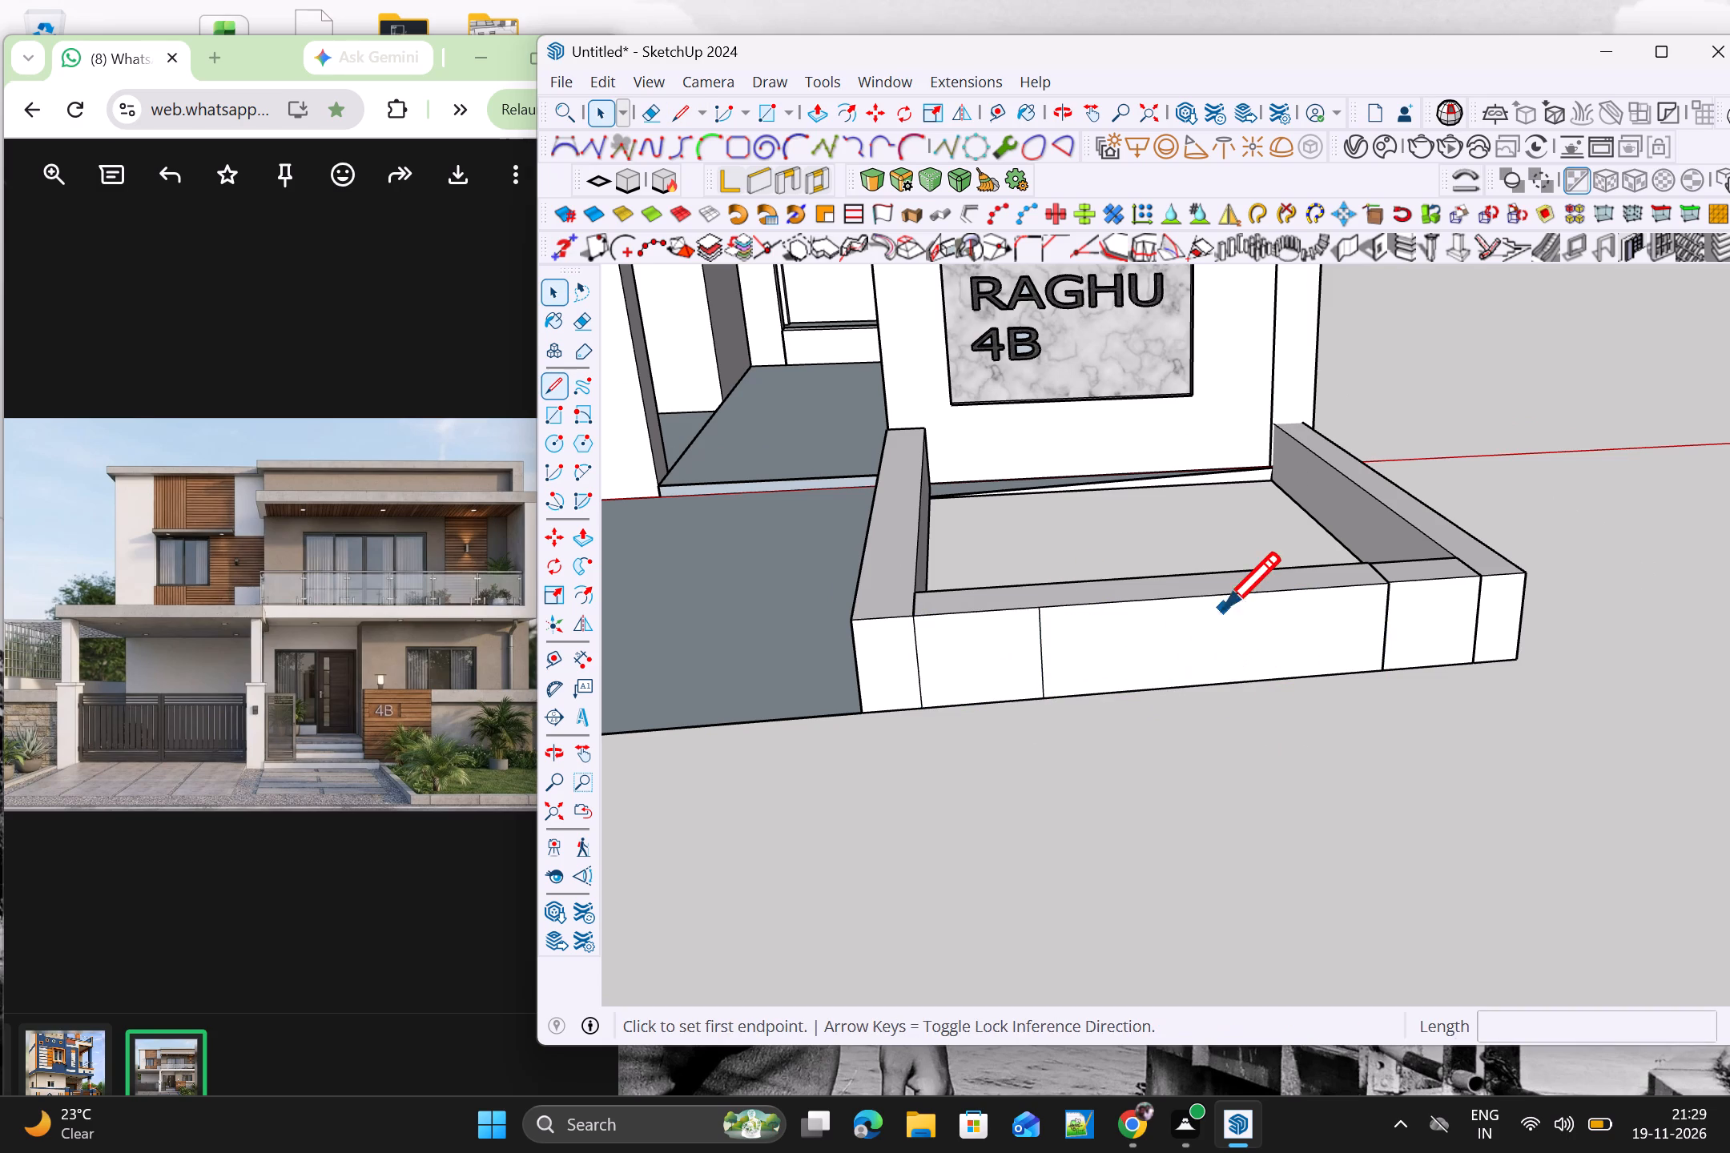
left_click(1239, 599)
left_click(1237, 689)
scroll(1234, 692, "down", 3)
middle_click_drag(1428, 741, 1224, 759)
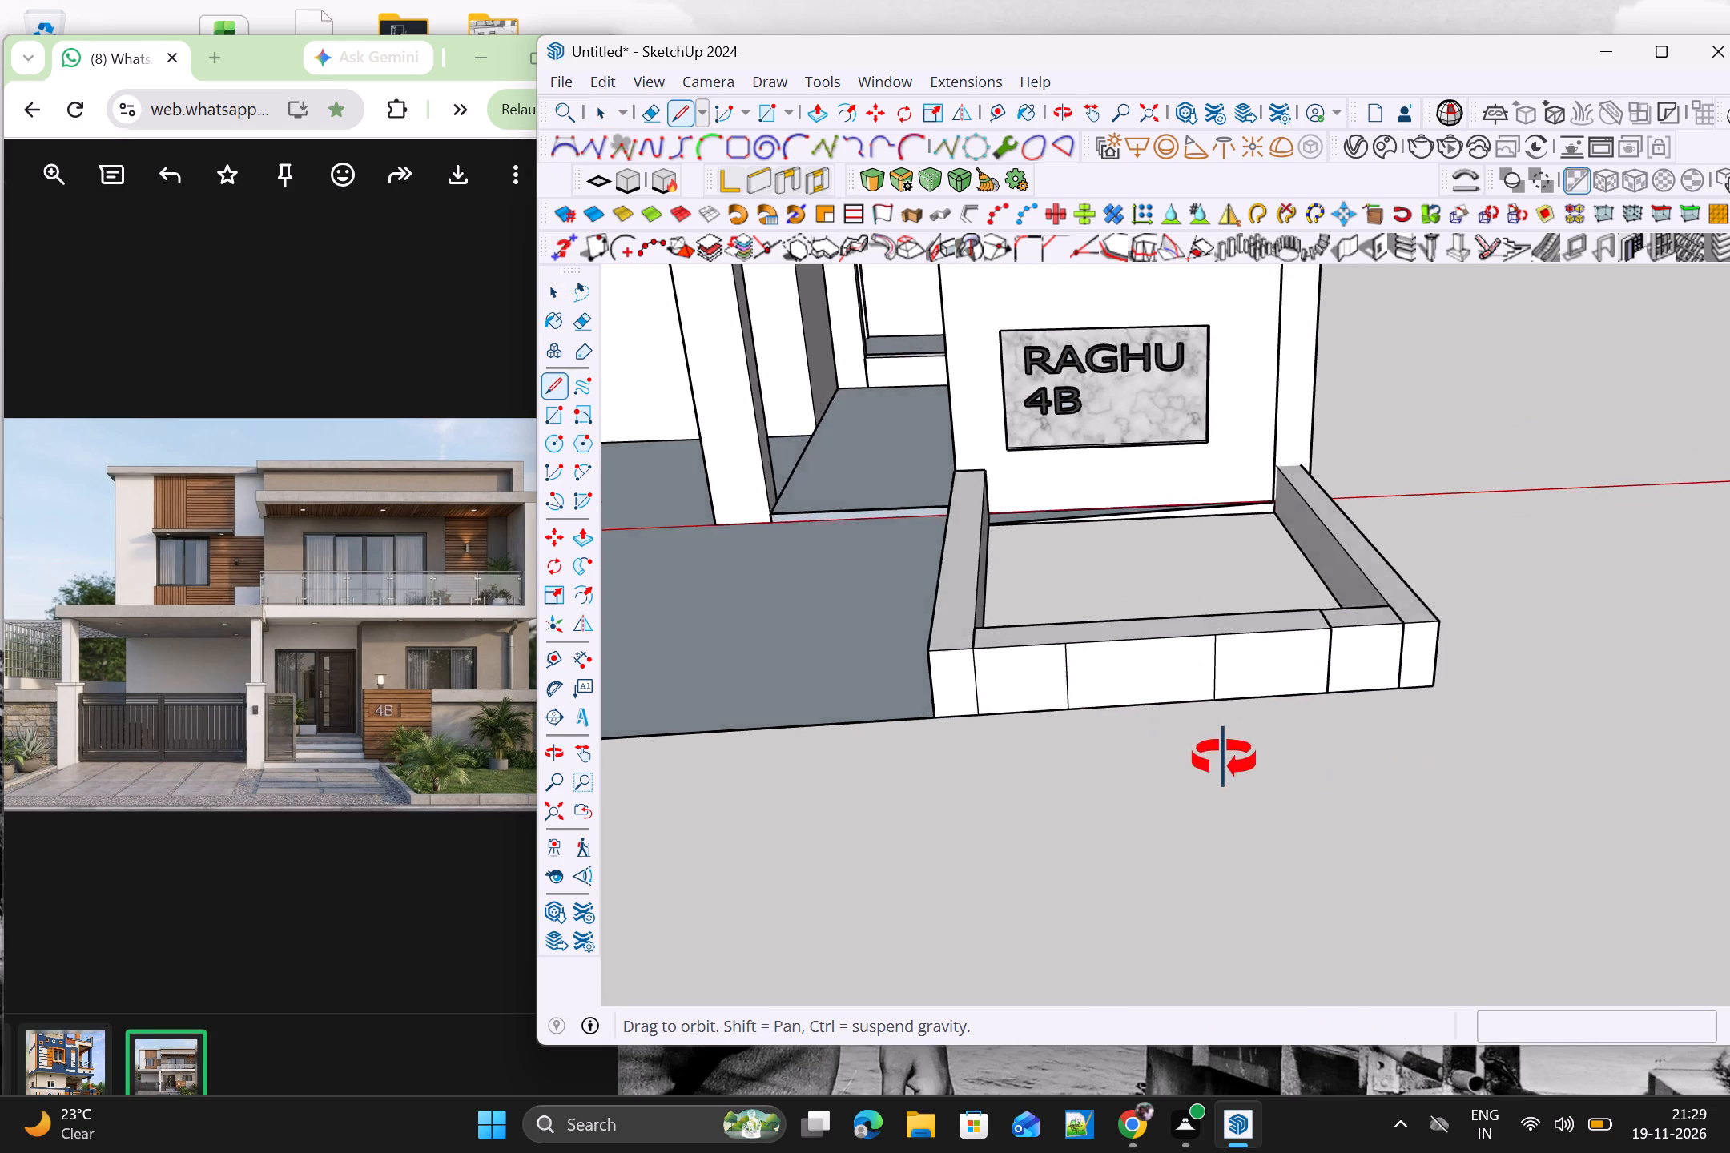
middle_click_drag(1224, 759, 1378, 713)
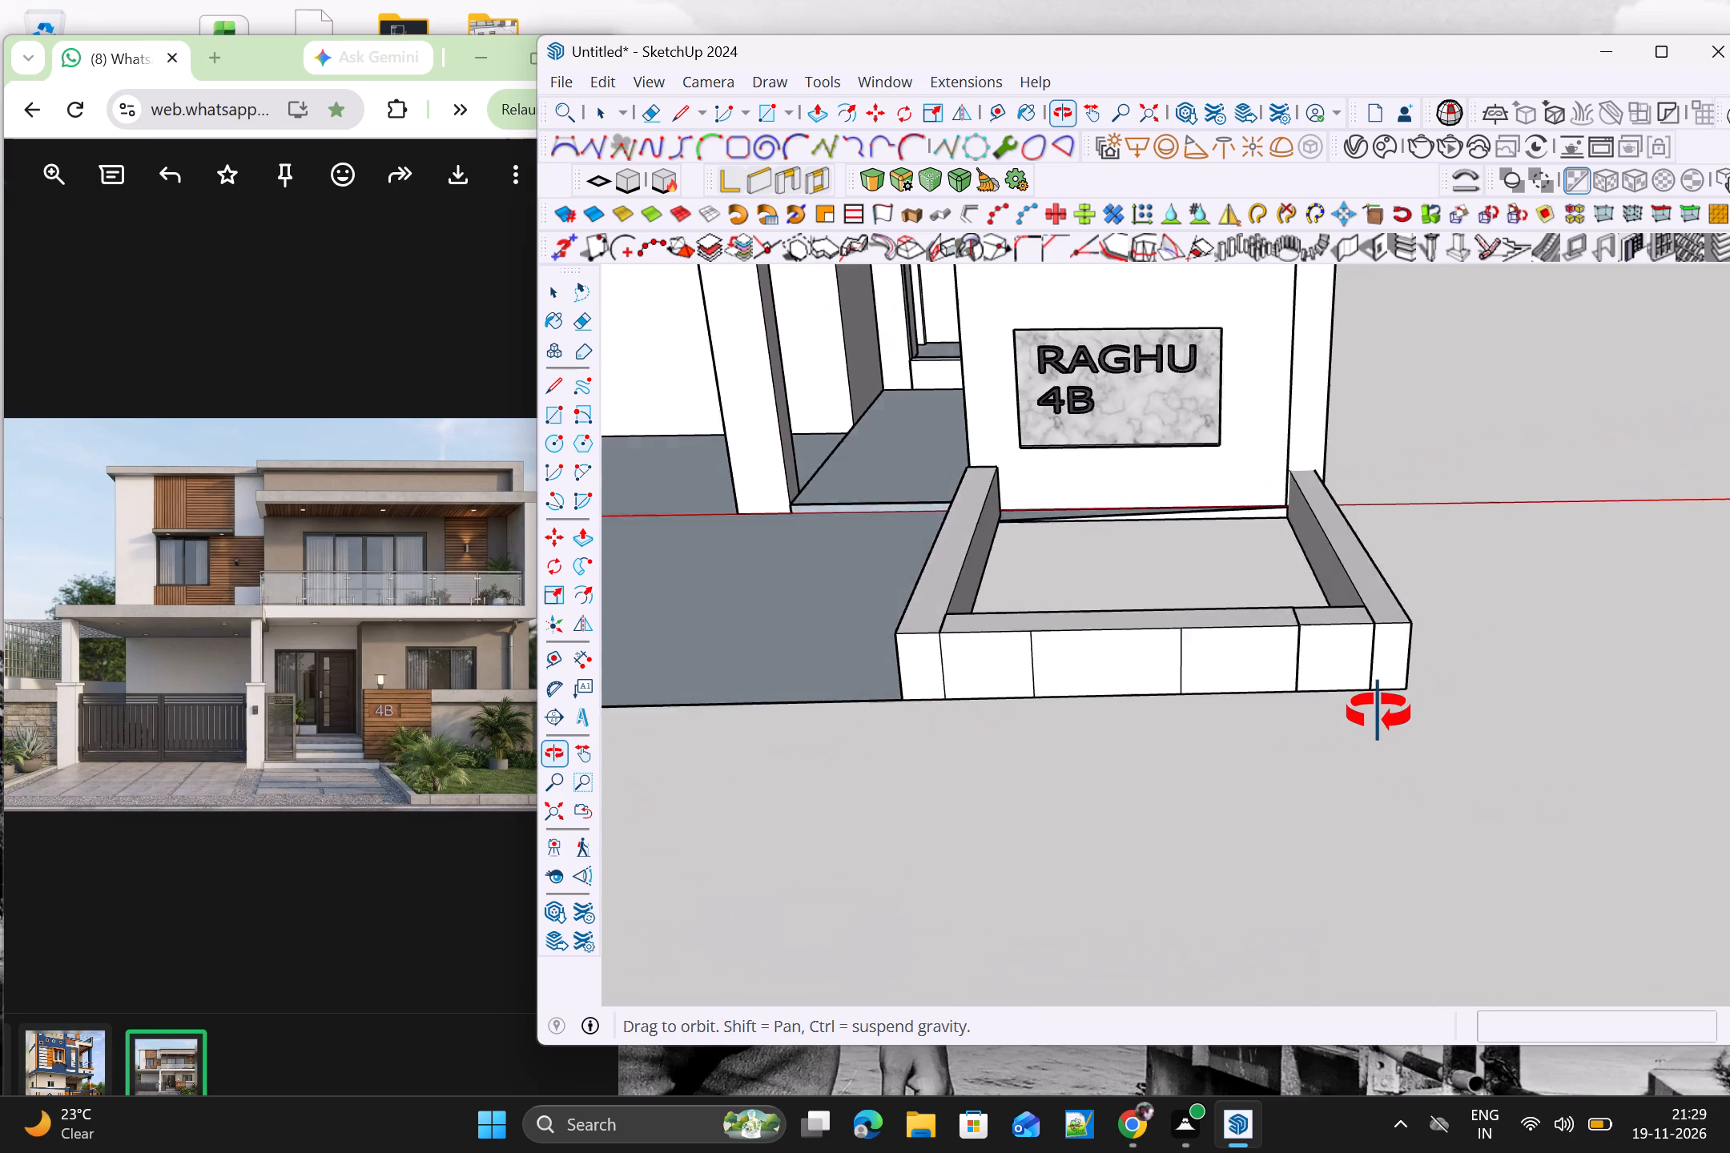
middle_click_drag(1378, 713, 1371, 673)
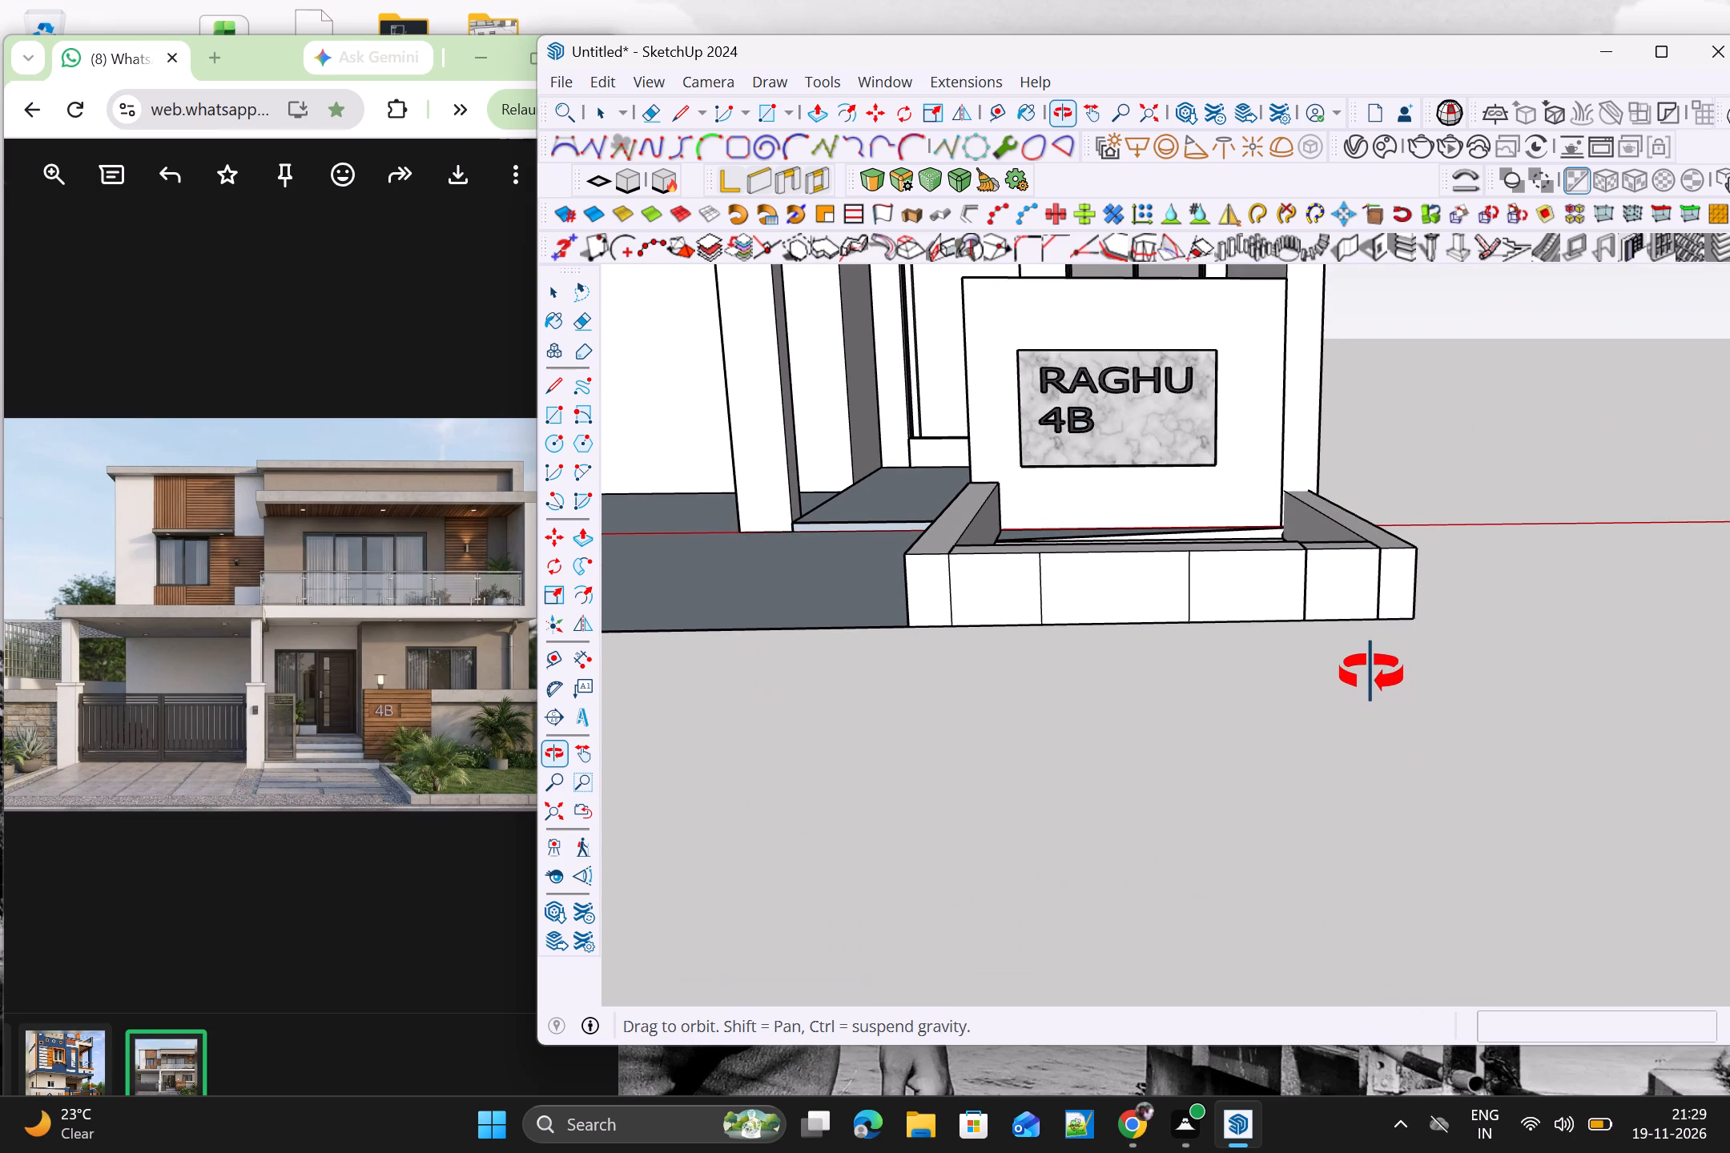
middle_click_drag(1371, 673, 1374, 681)
key("space")
left_click(1440, 659)
Examine the raised border in front of the sign wall and how it sits against the house front.
scroll(1410, 667, "down", 2)
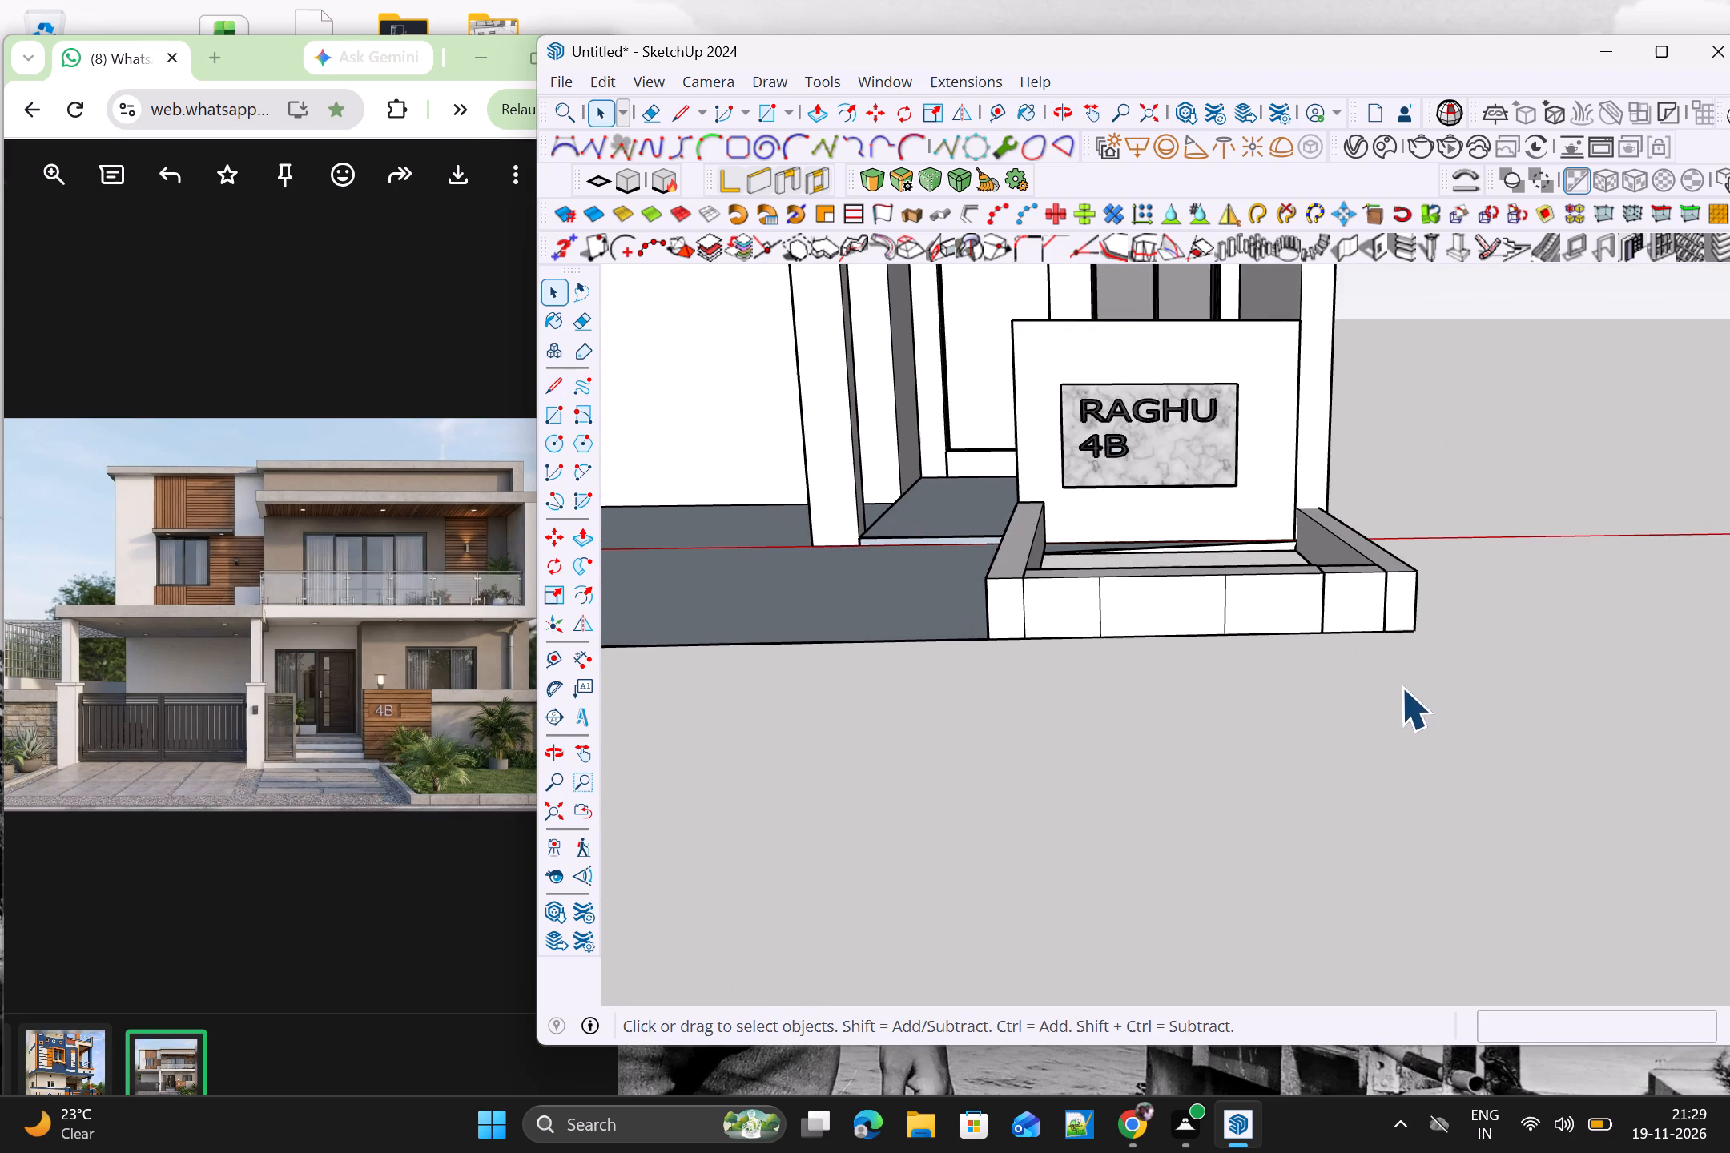
middle_click_drag(1398, 722, 1445, 752)
middle_click_drag(1389, 725, 1389, 759)
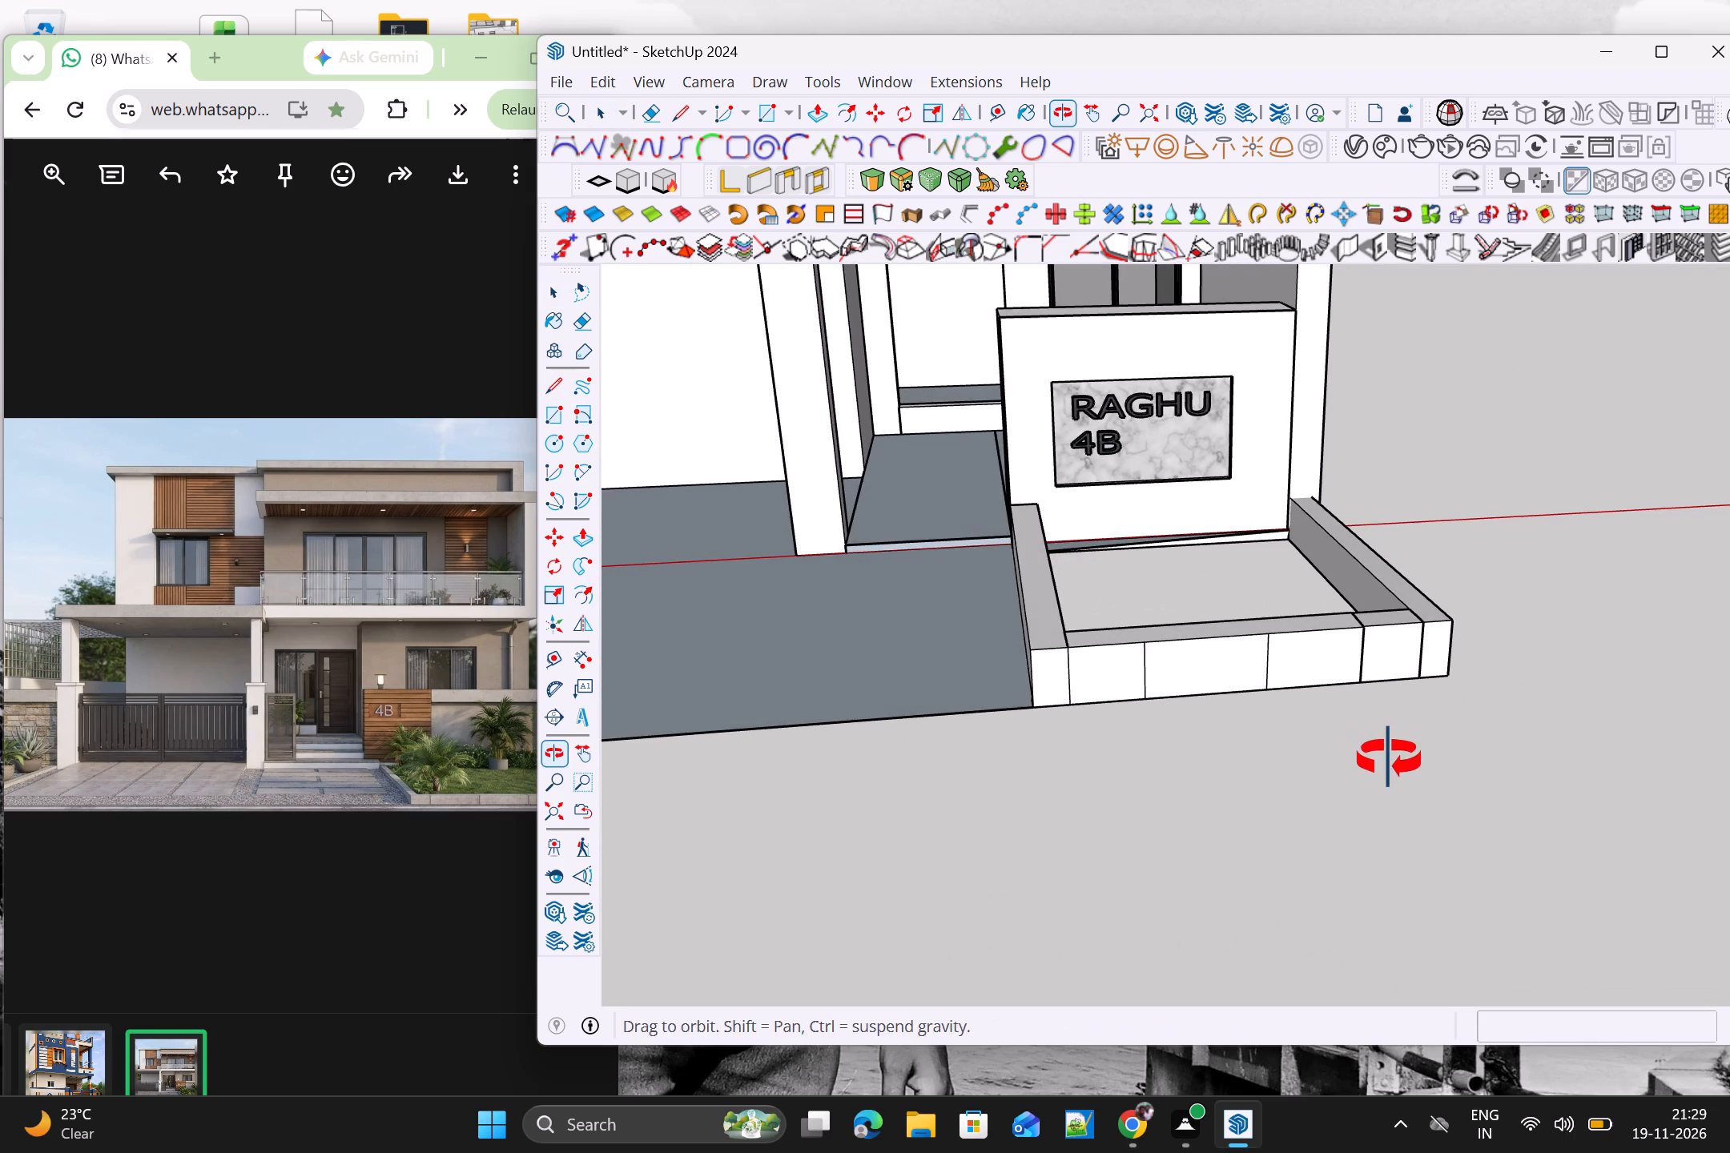
middle_click_drag(1389, 759, 1389, 761)
scroll(1386, 752, "down", 6)
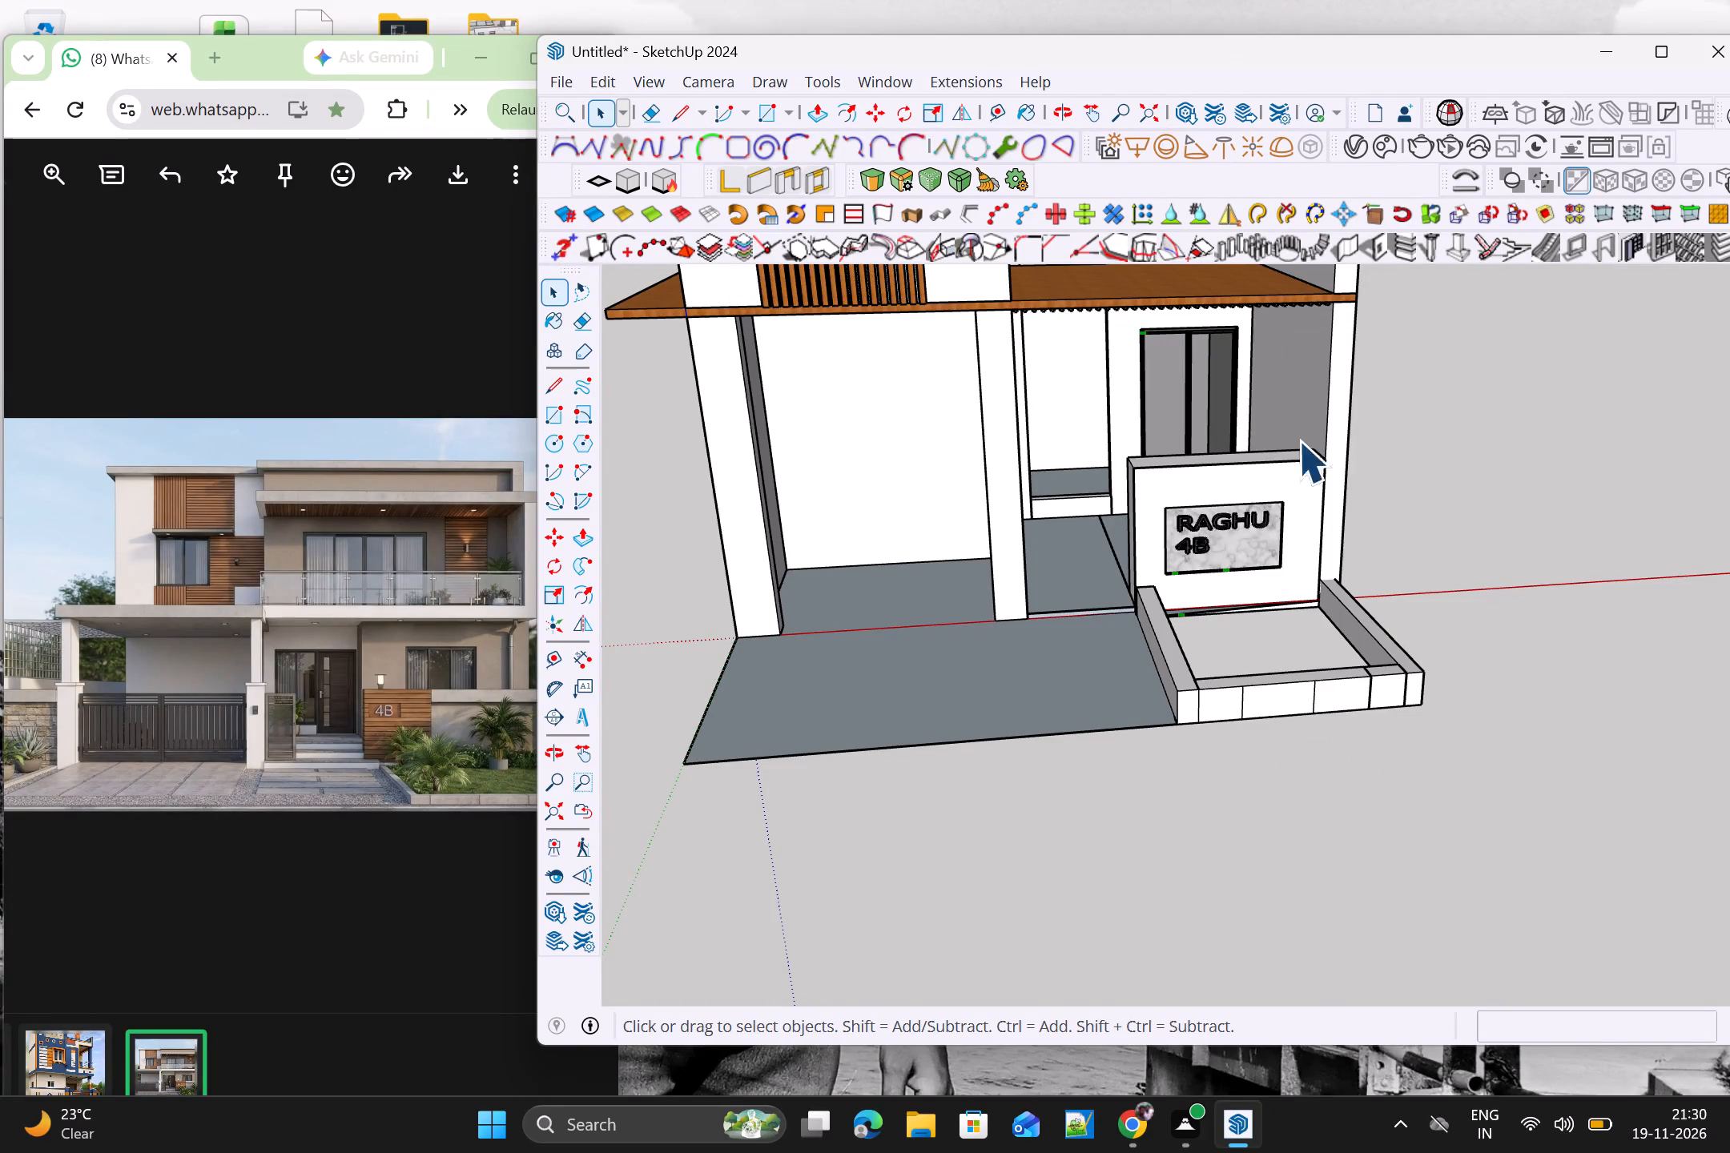
scroll(1353, 538, "up", 3)
middle_click_drag(1262, 841, 1189, 707)
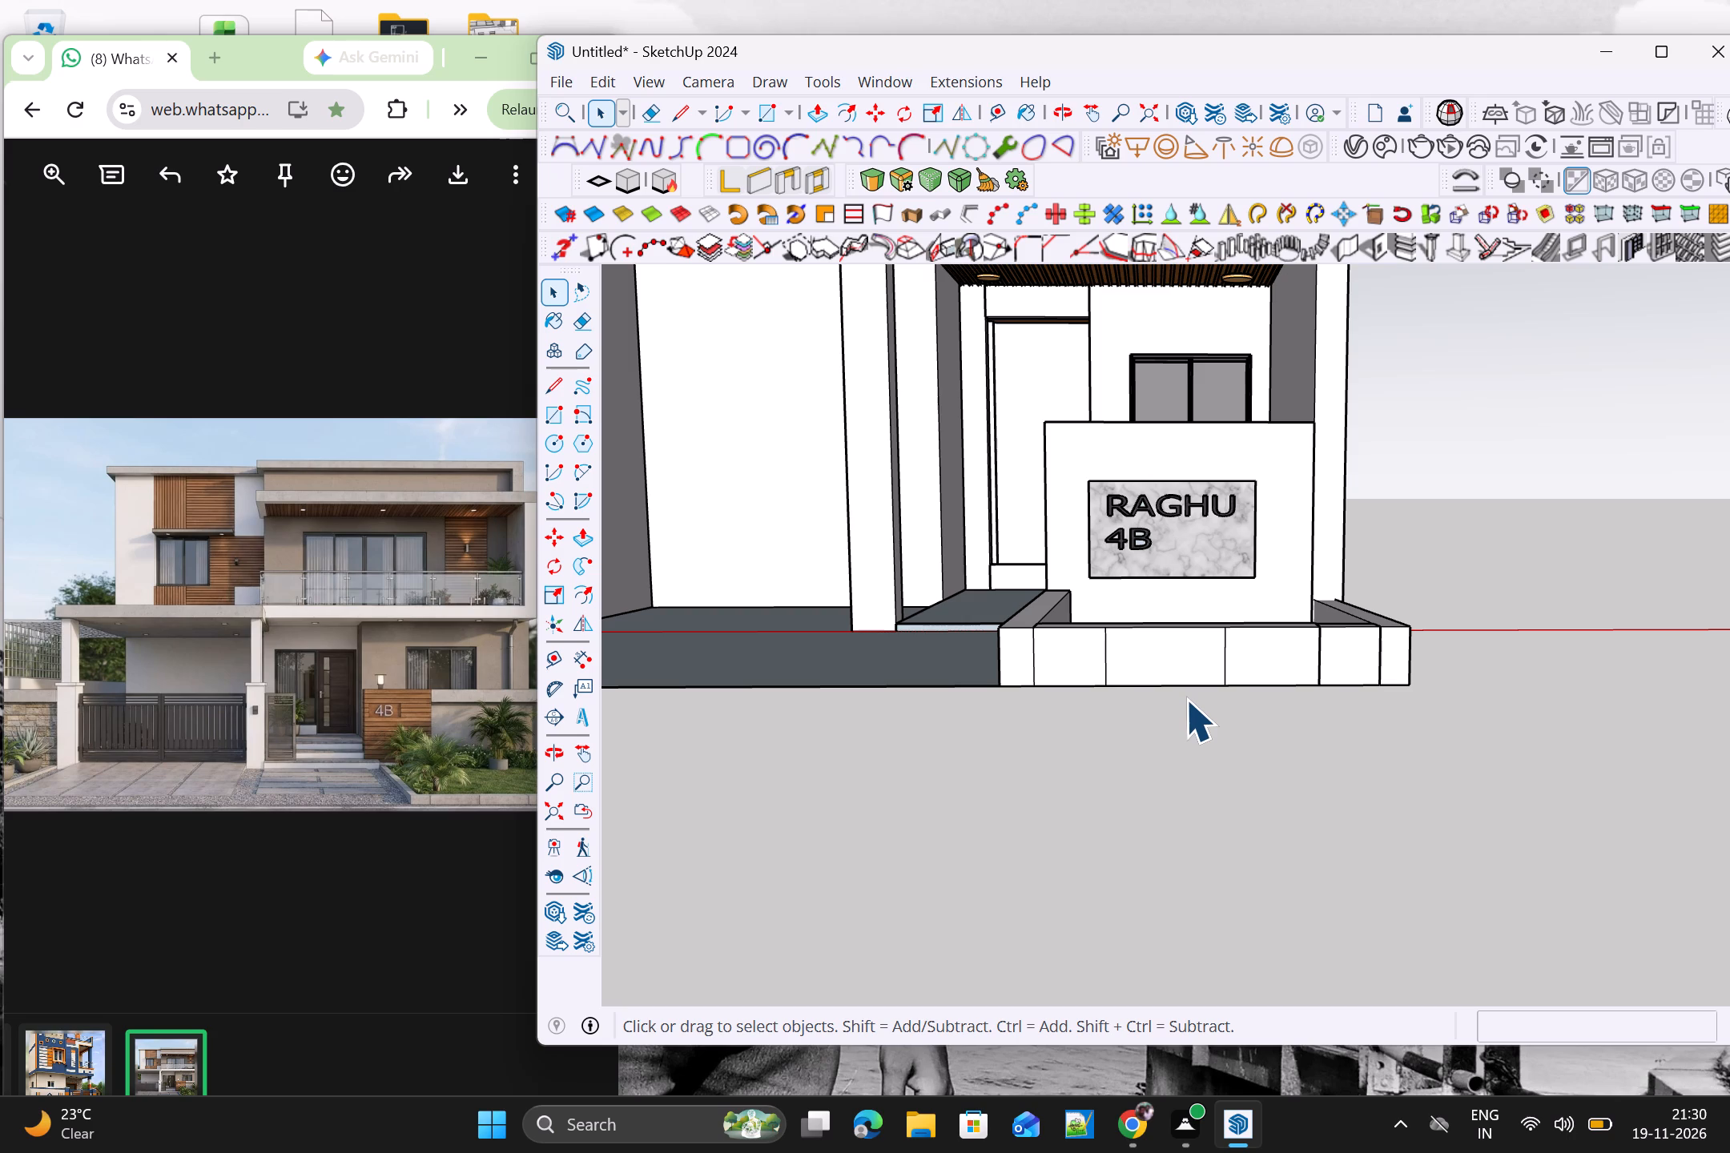
middle_click_drag(1185, 696, 1160, 736)
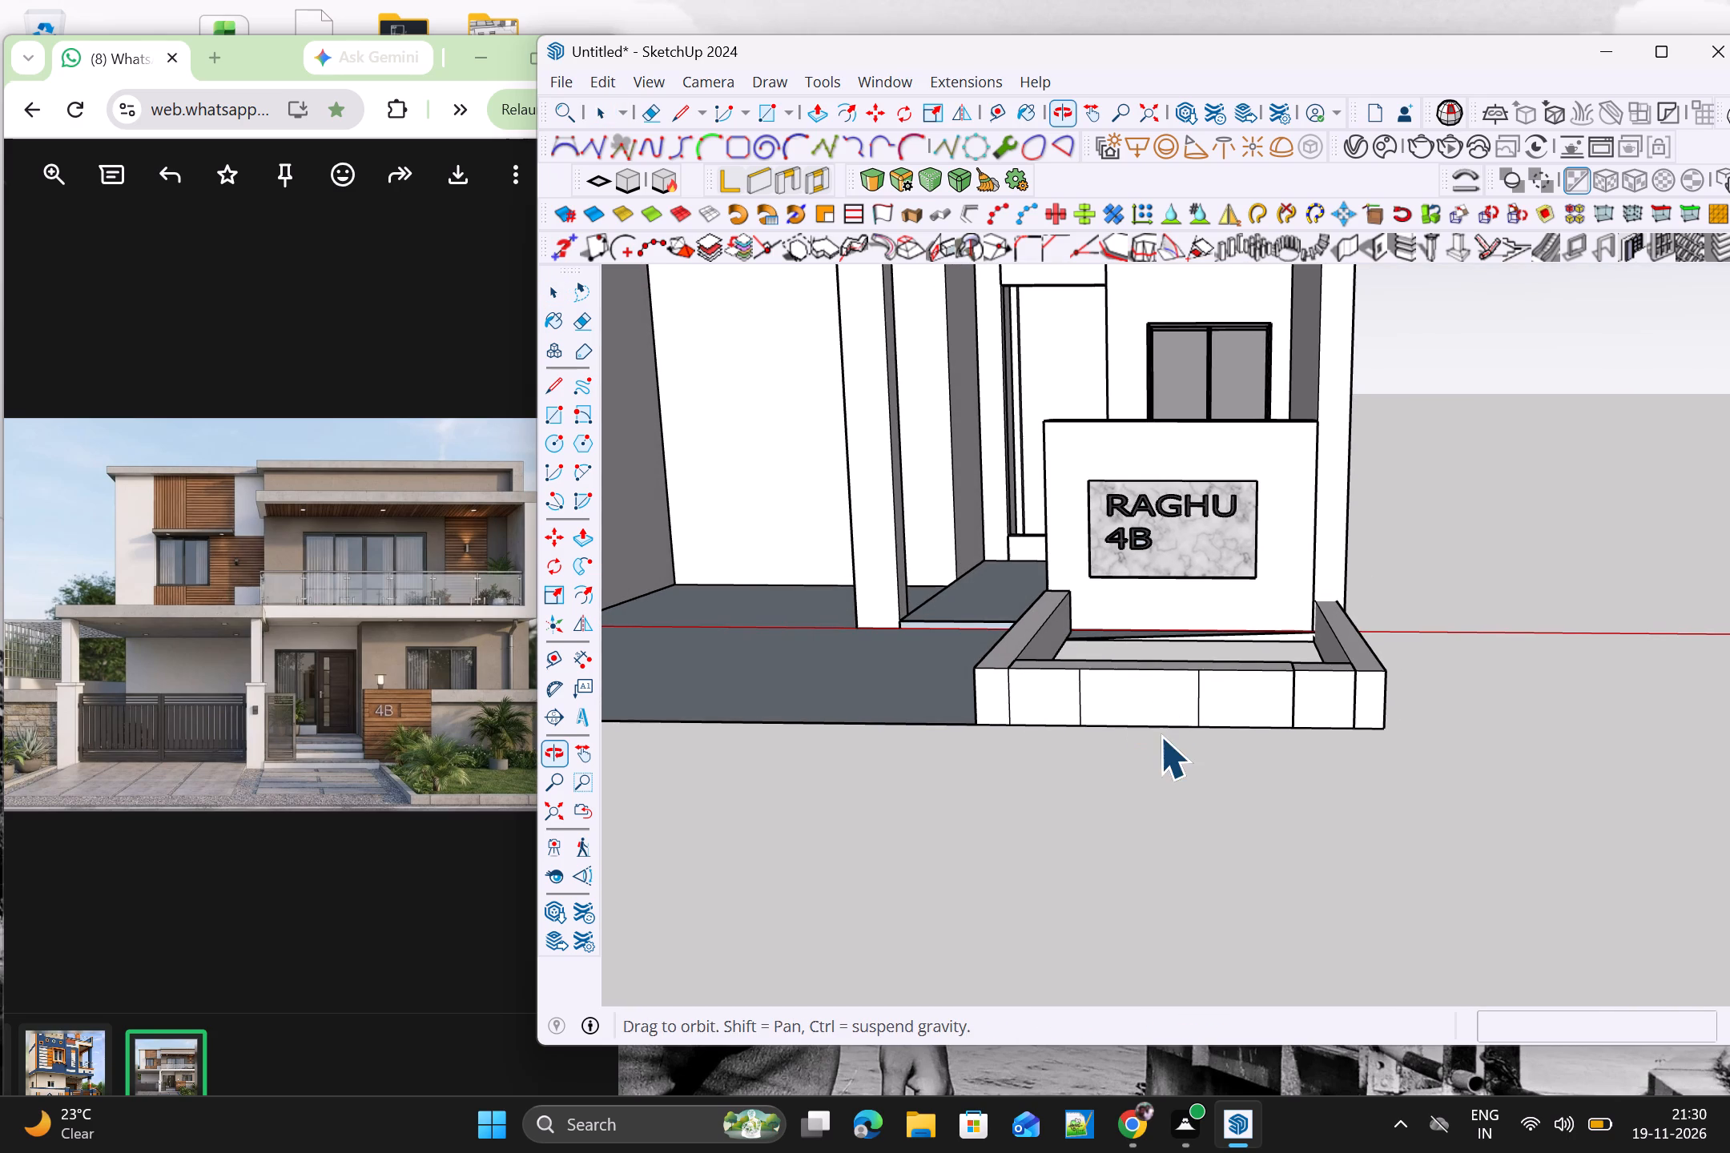
Search the 3D Warehouse for TREES.
left_click(875, 84)
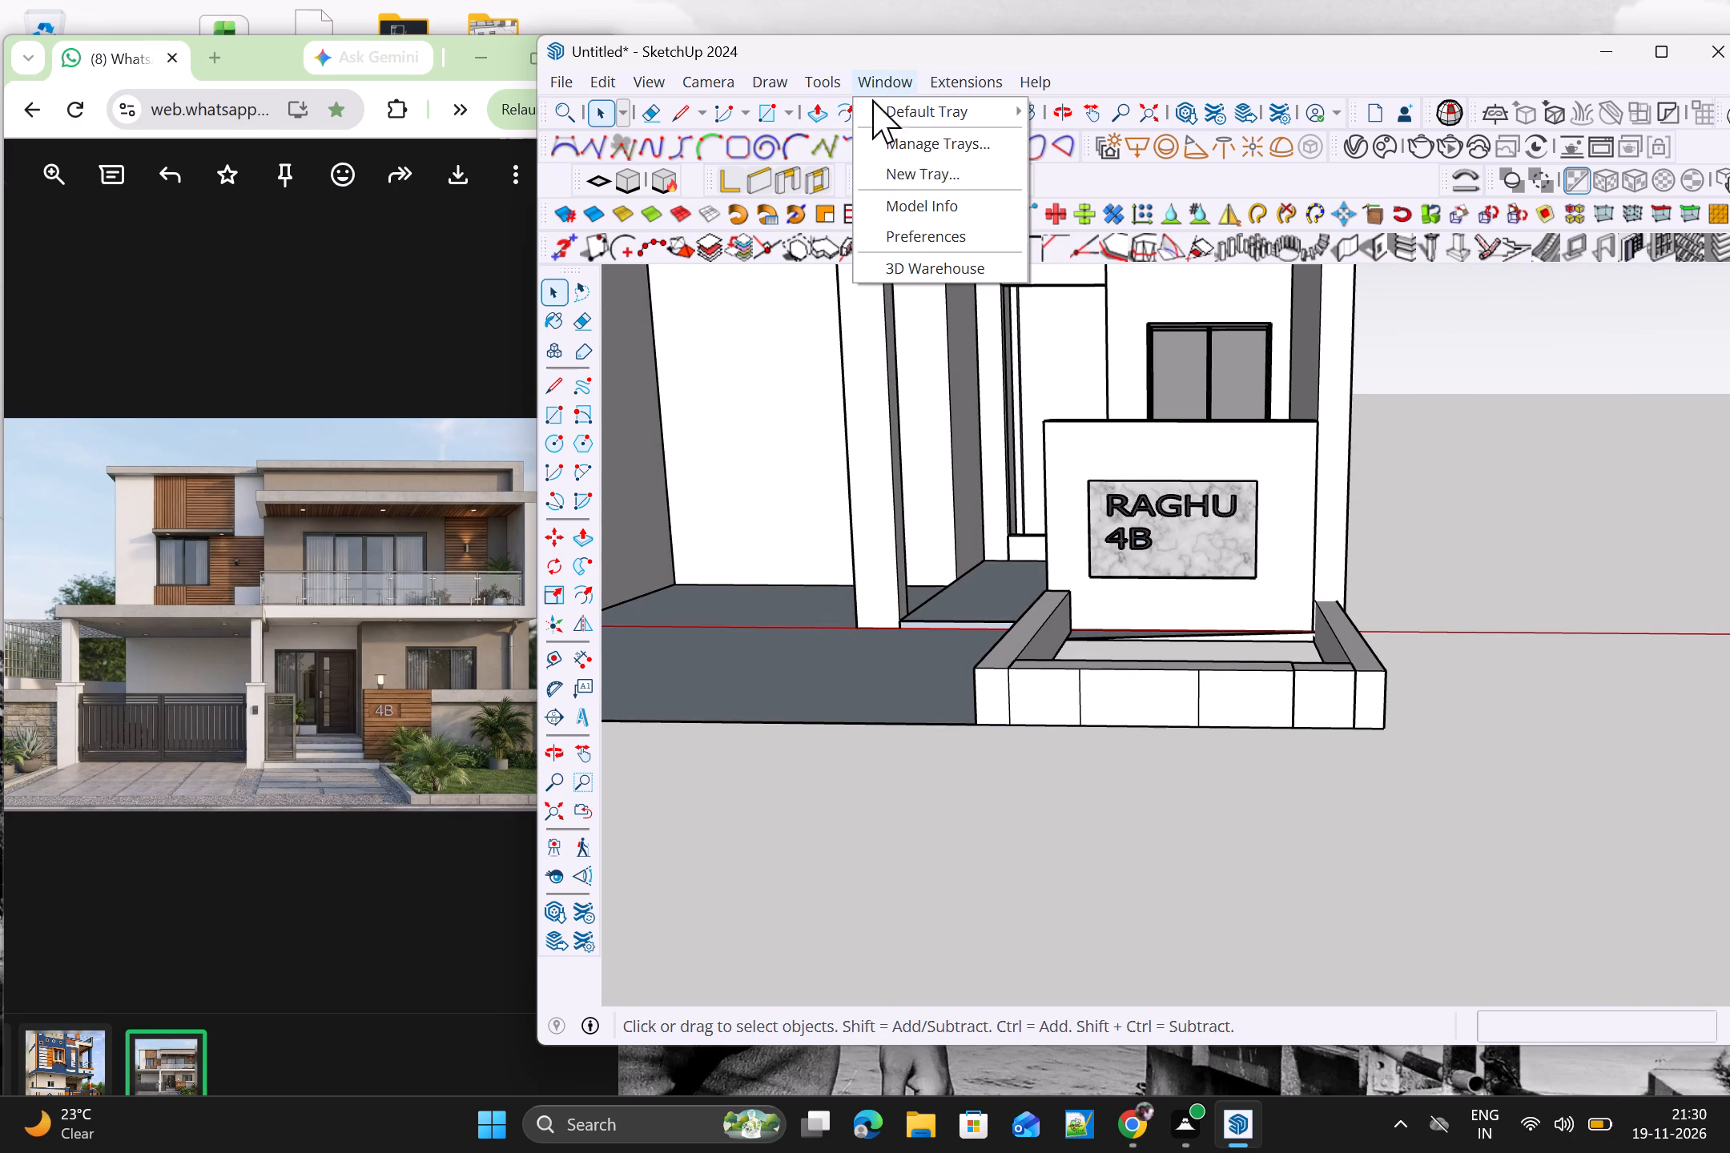
left_click(894, 271)
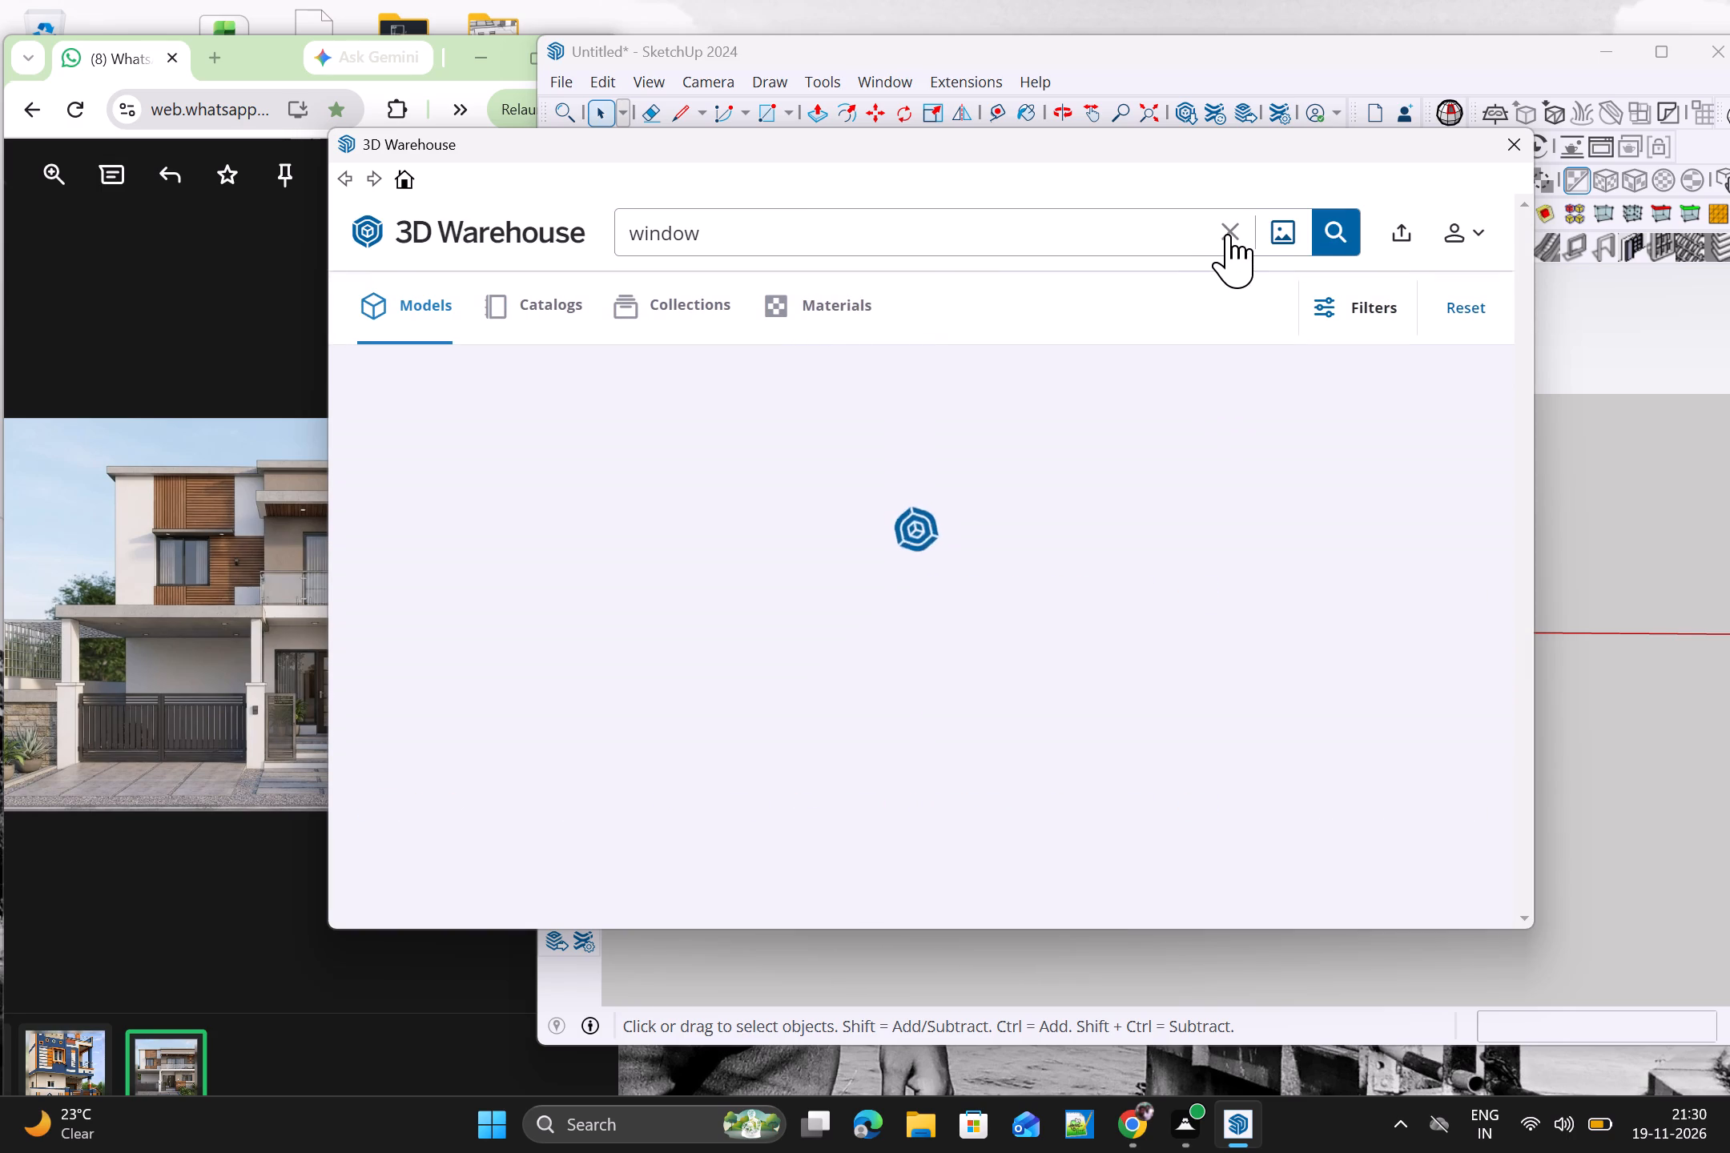
left_click(1228, 234)
left_click(1129, 226)
type("TRES")
key("s")
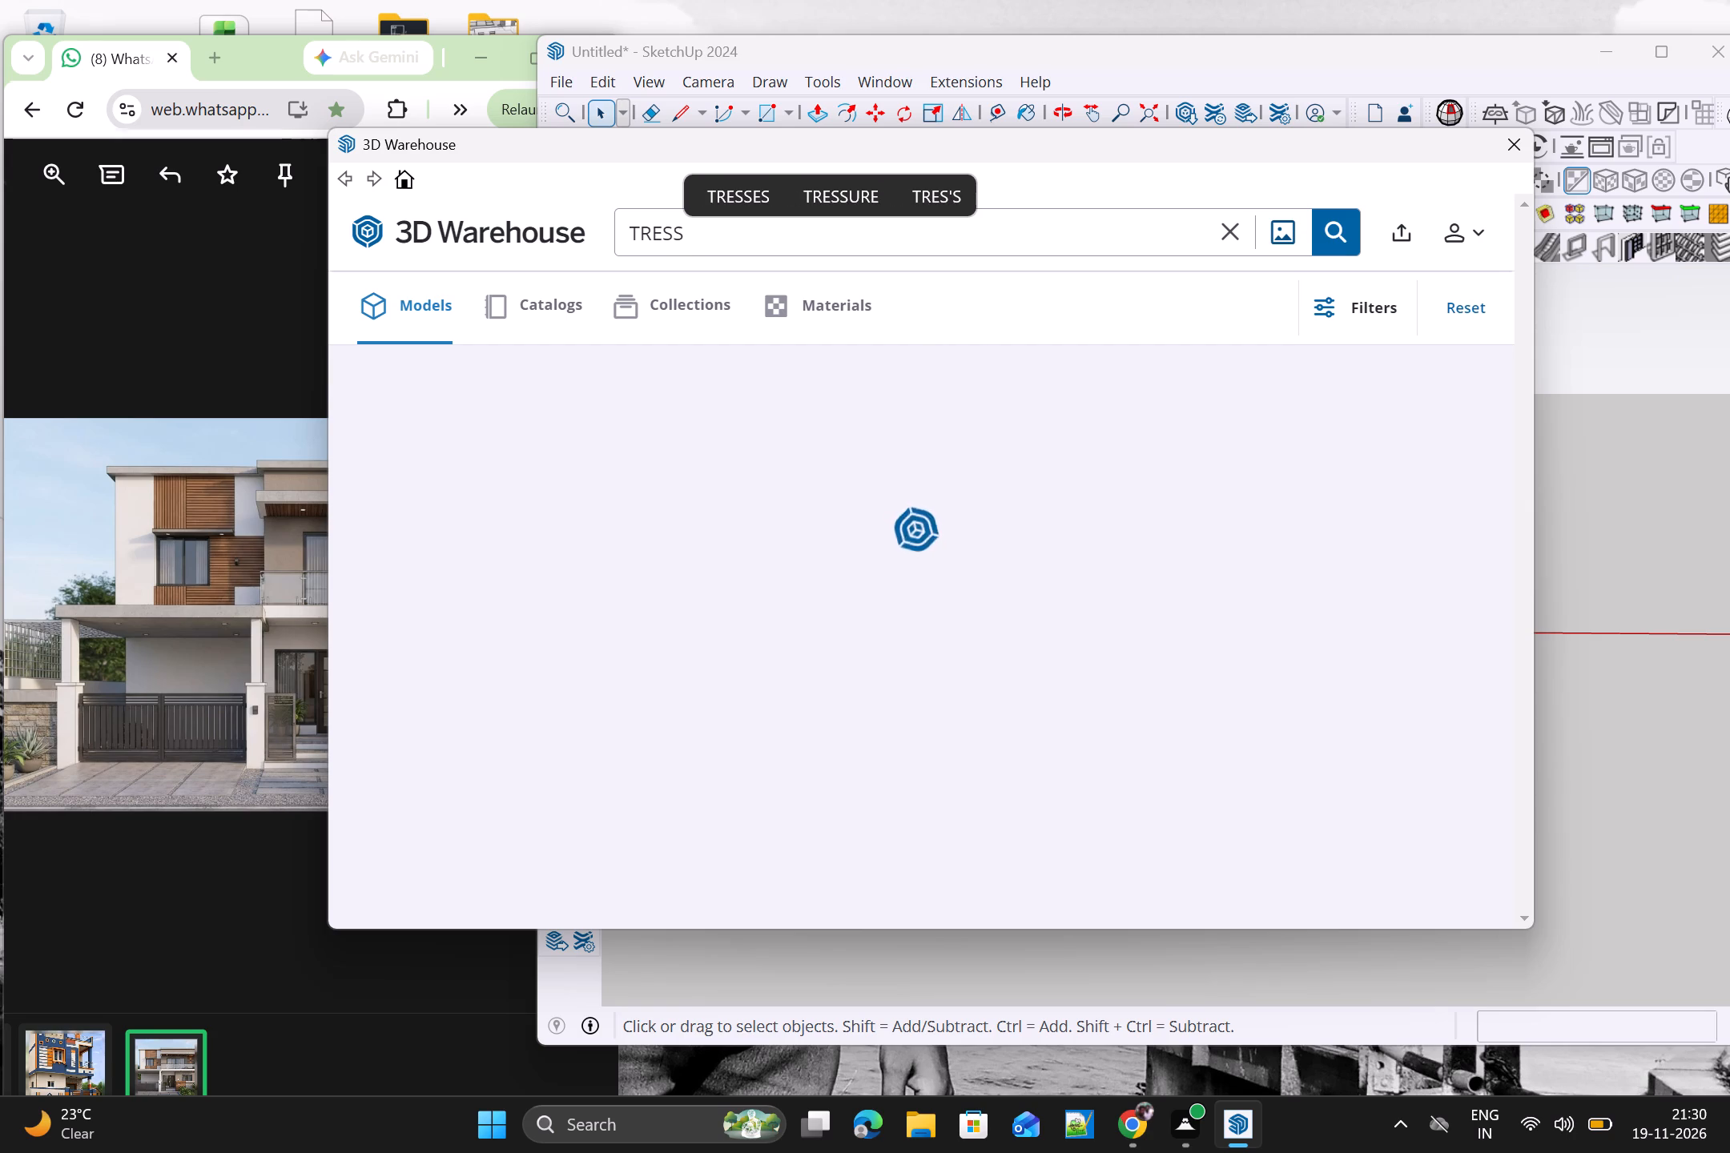
key("BackSpace")
key("Delete")
key("Delete")
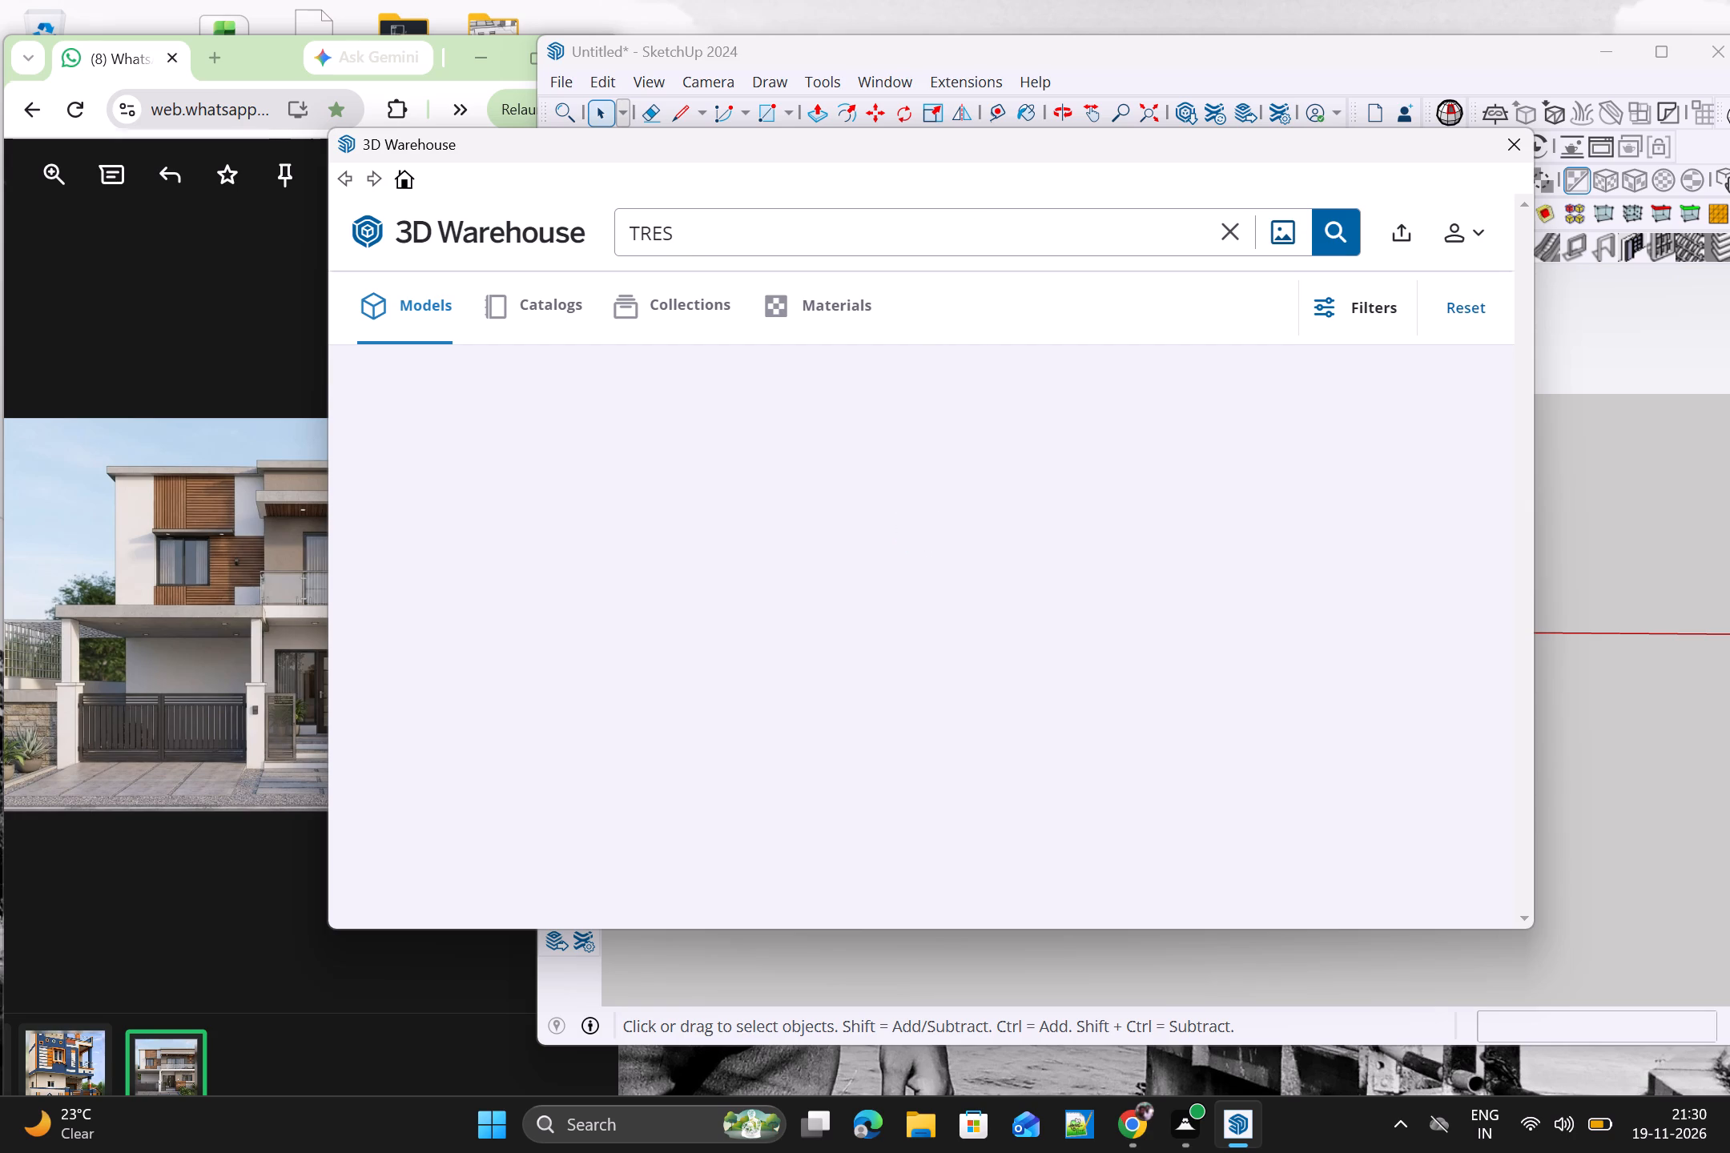
key("BackSpace")
type("ES")
key("Return")
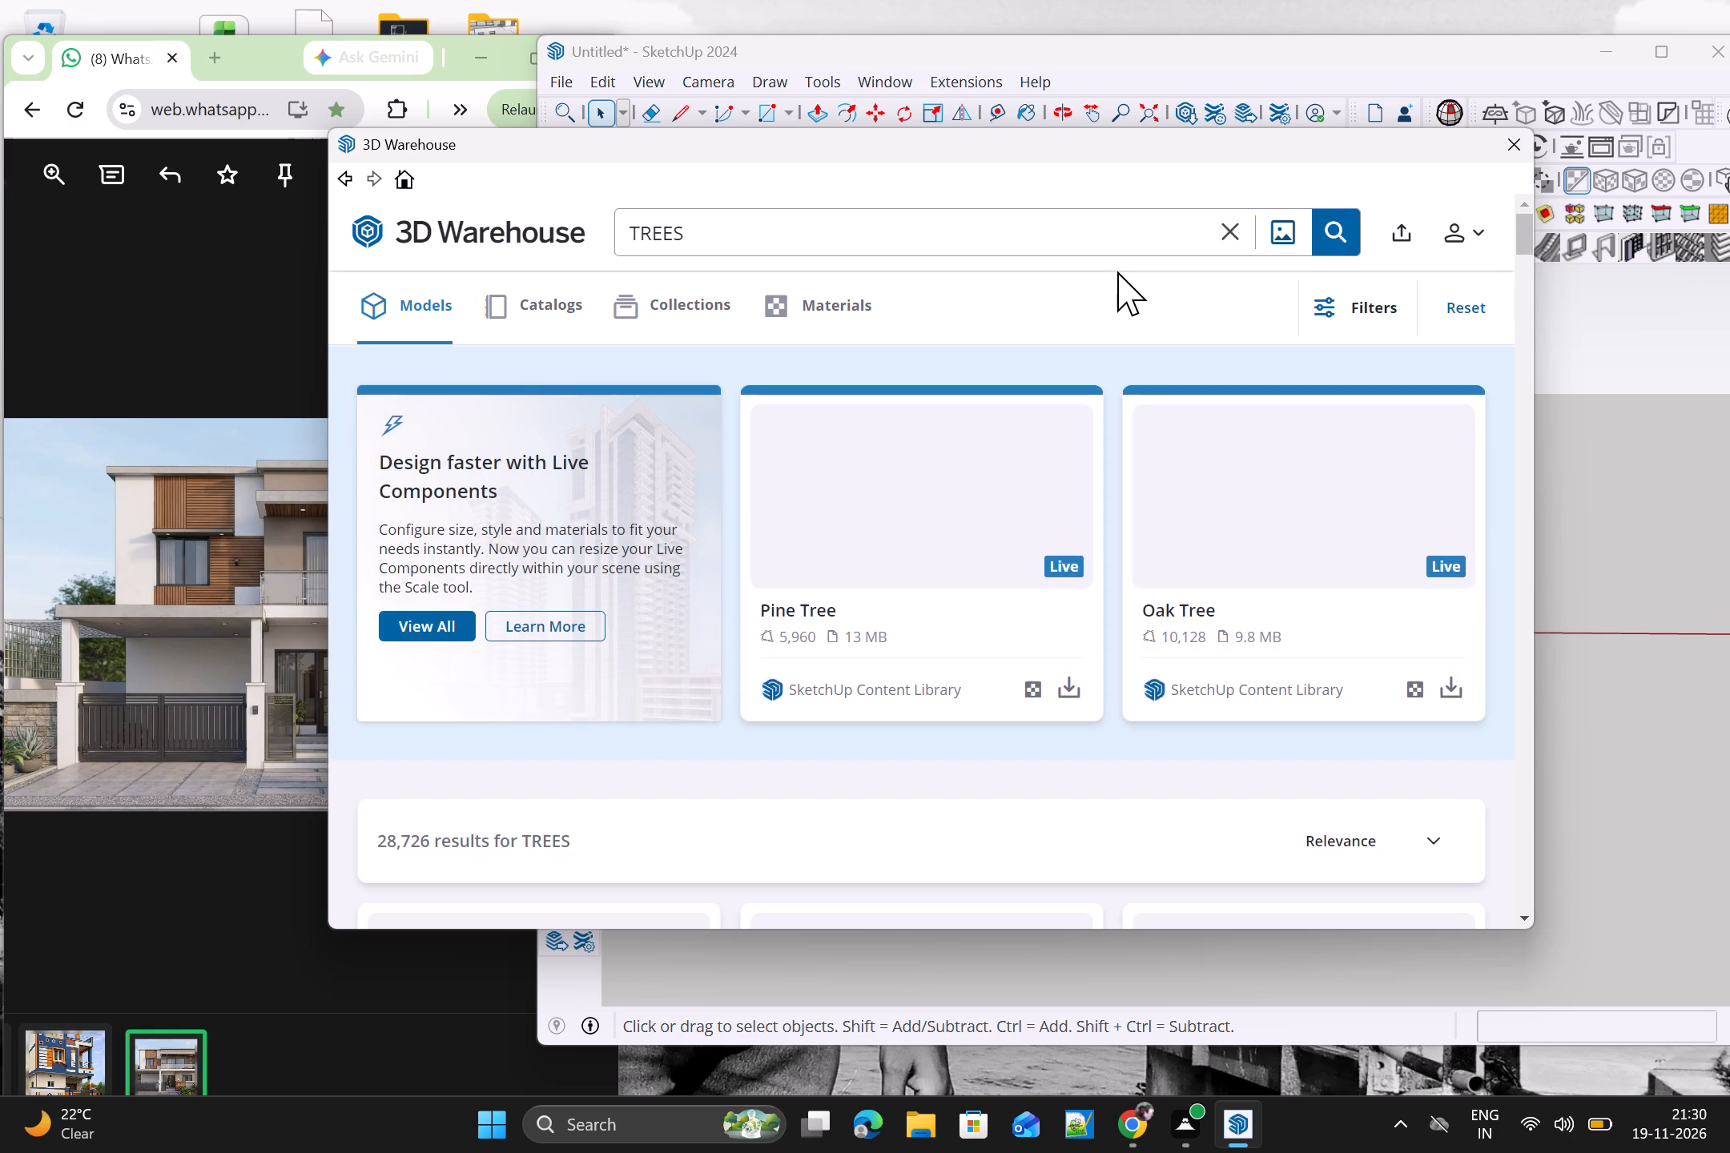
Find the TREE model with pink flowers, grass clumps and rocks in the results and load it directly into the model.
scroll(1193, 584, "down", 1)
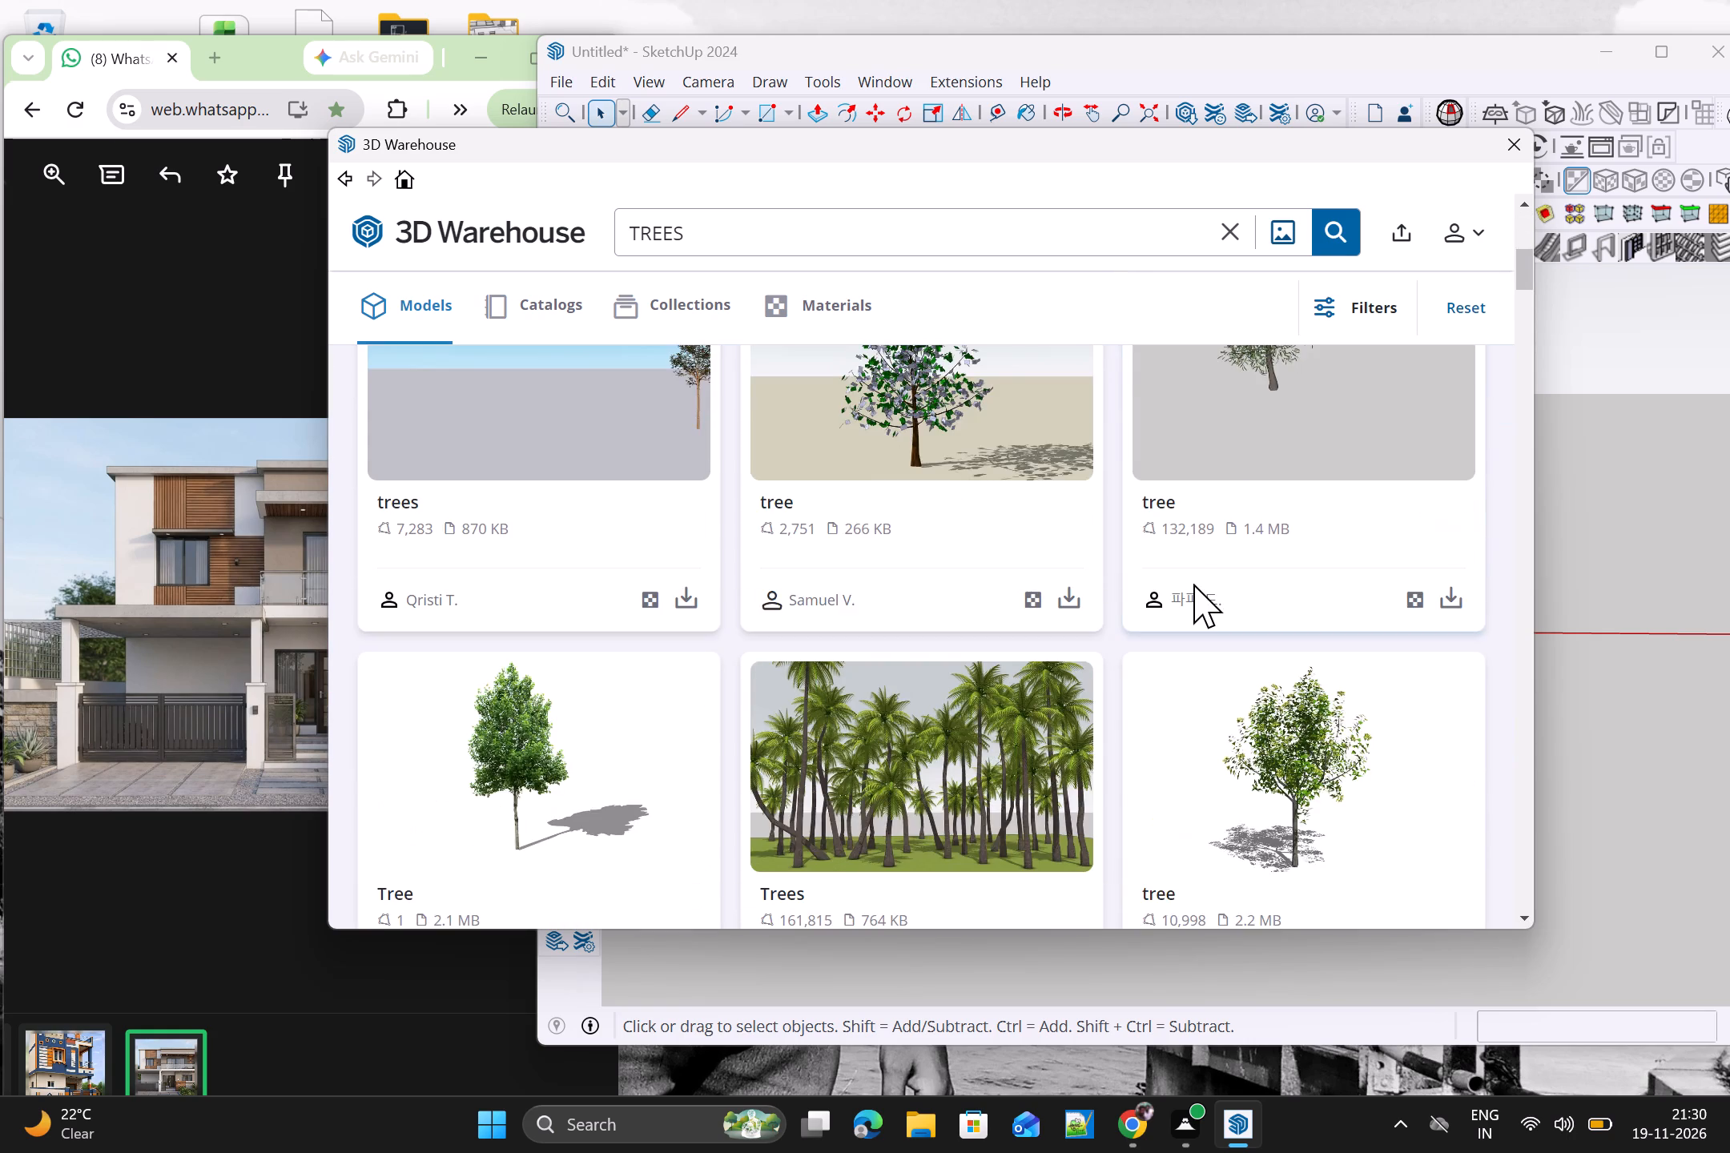
scroll(1193, 584, "down", 2)
scroll(1193, 584, "up", 1)
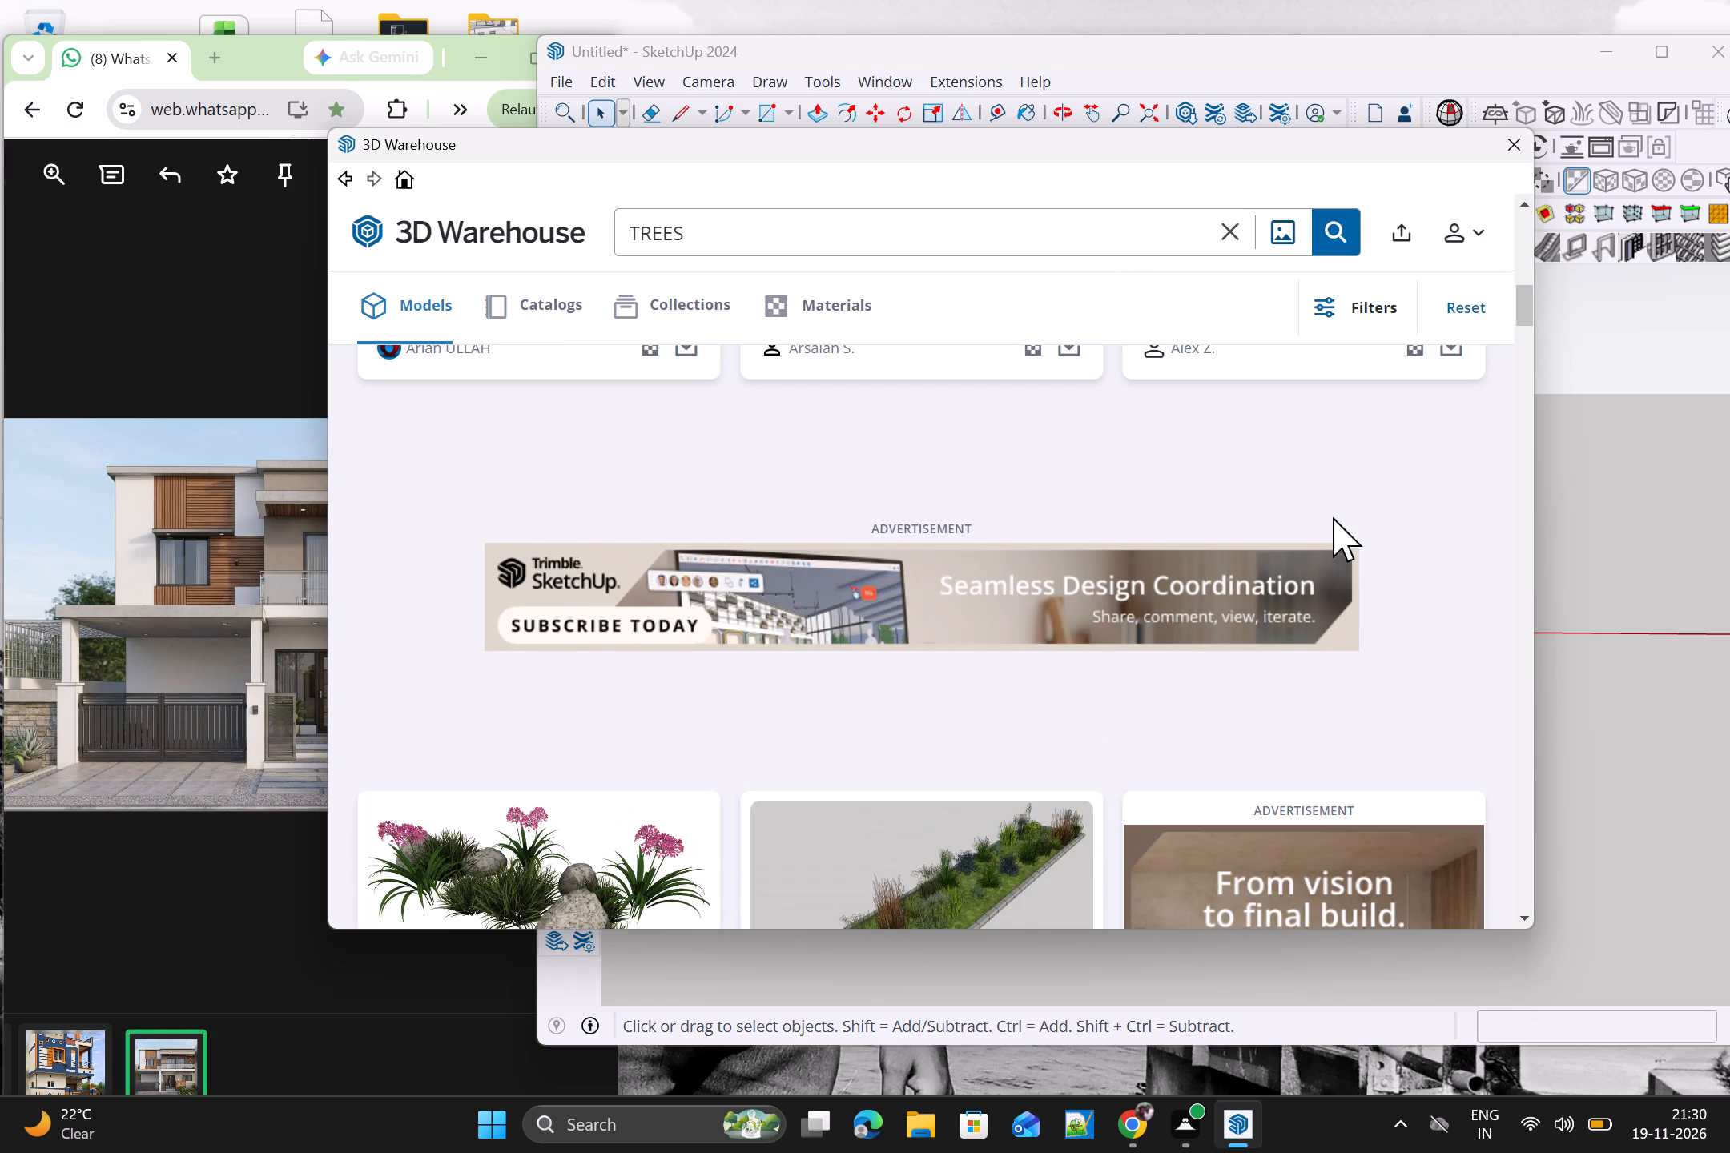
left_click_drag(1520, 311, 1519, 327)
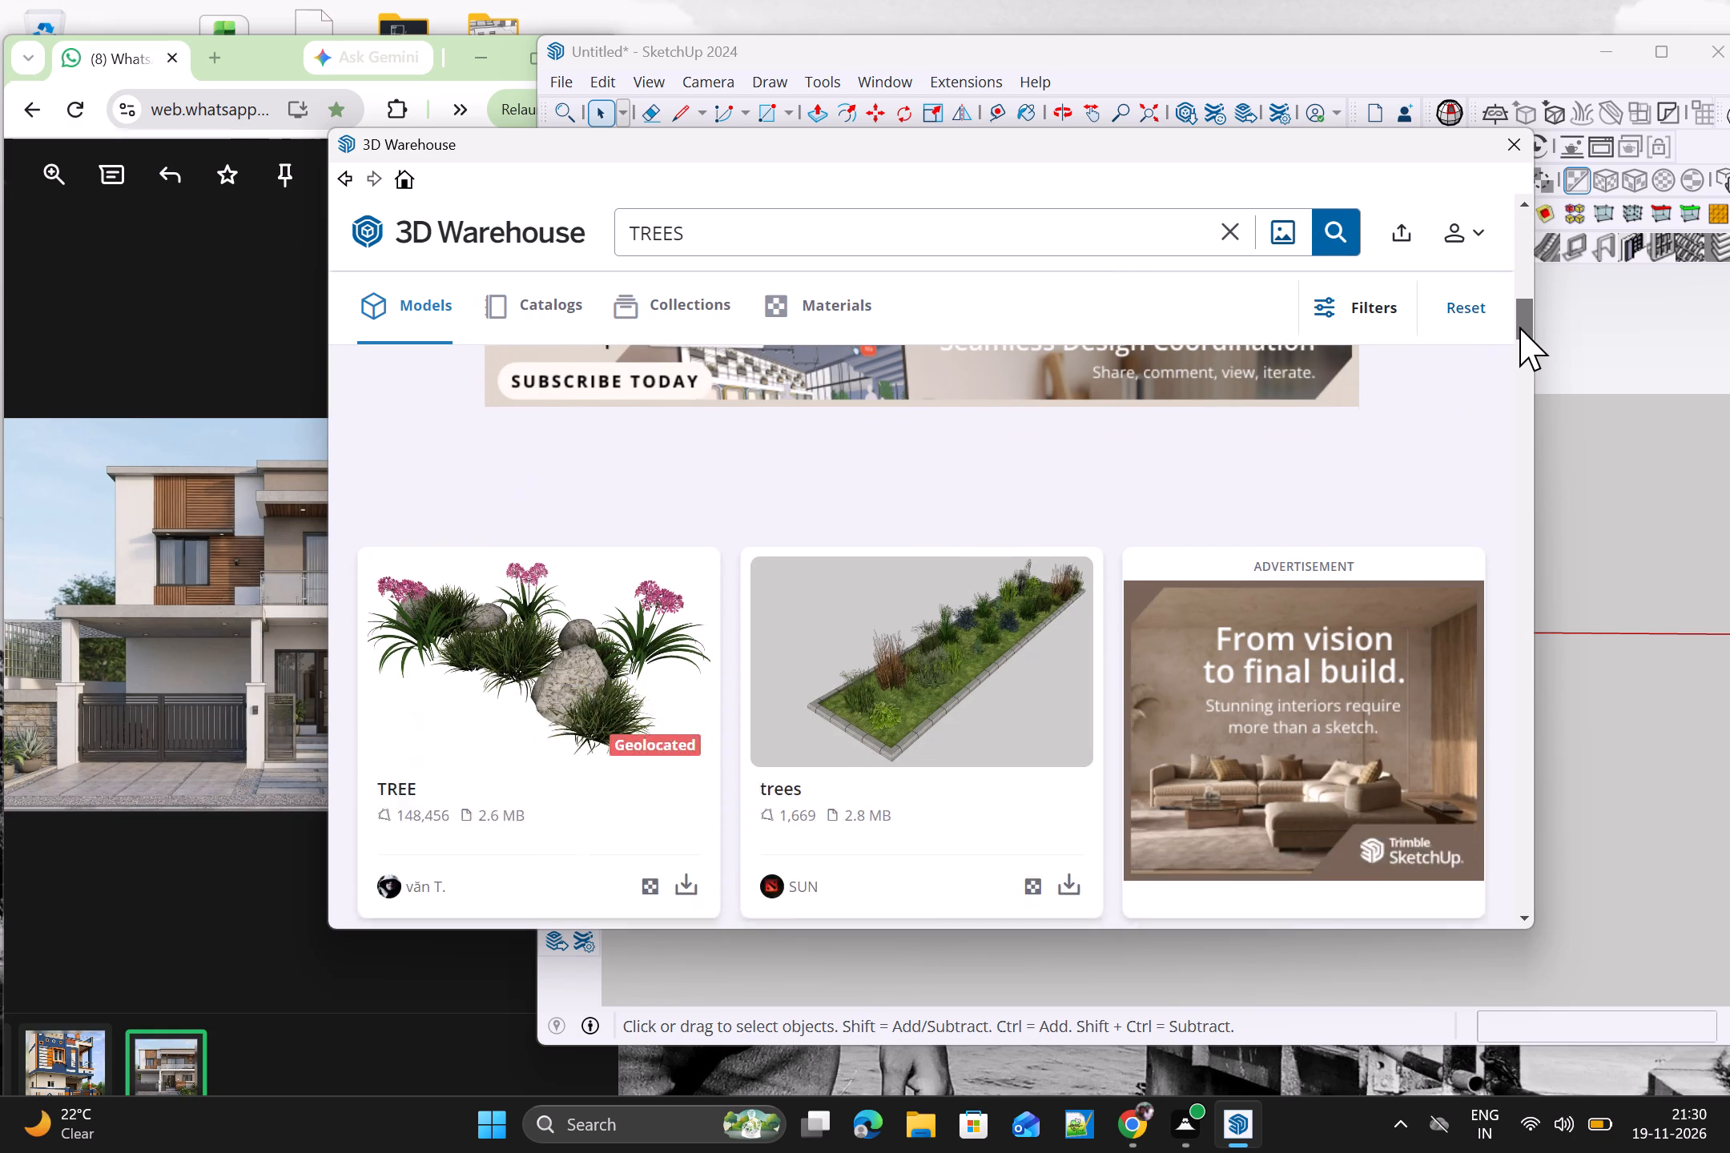
left_click_drag(1519, 327, 1519, 348)
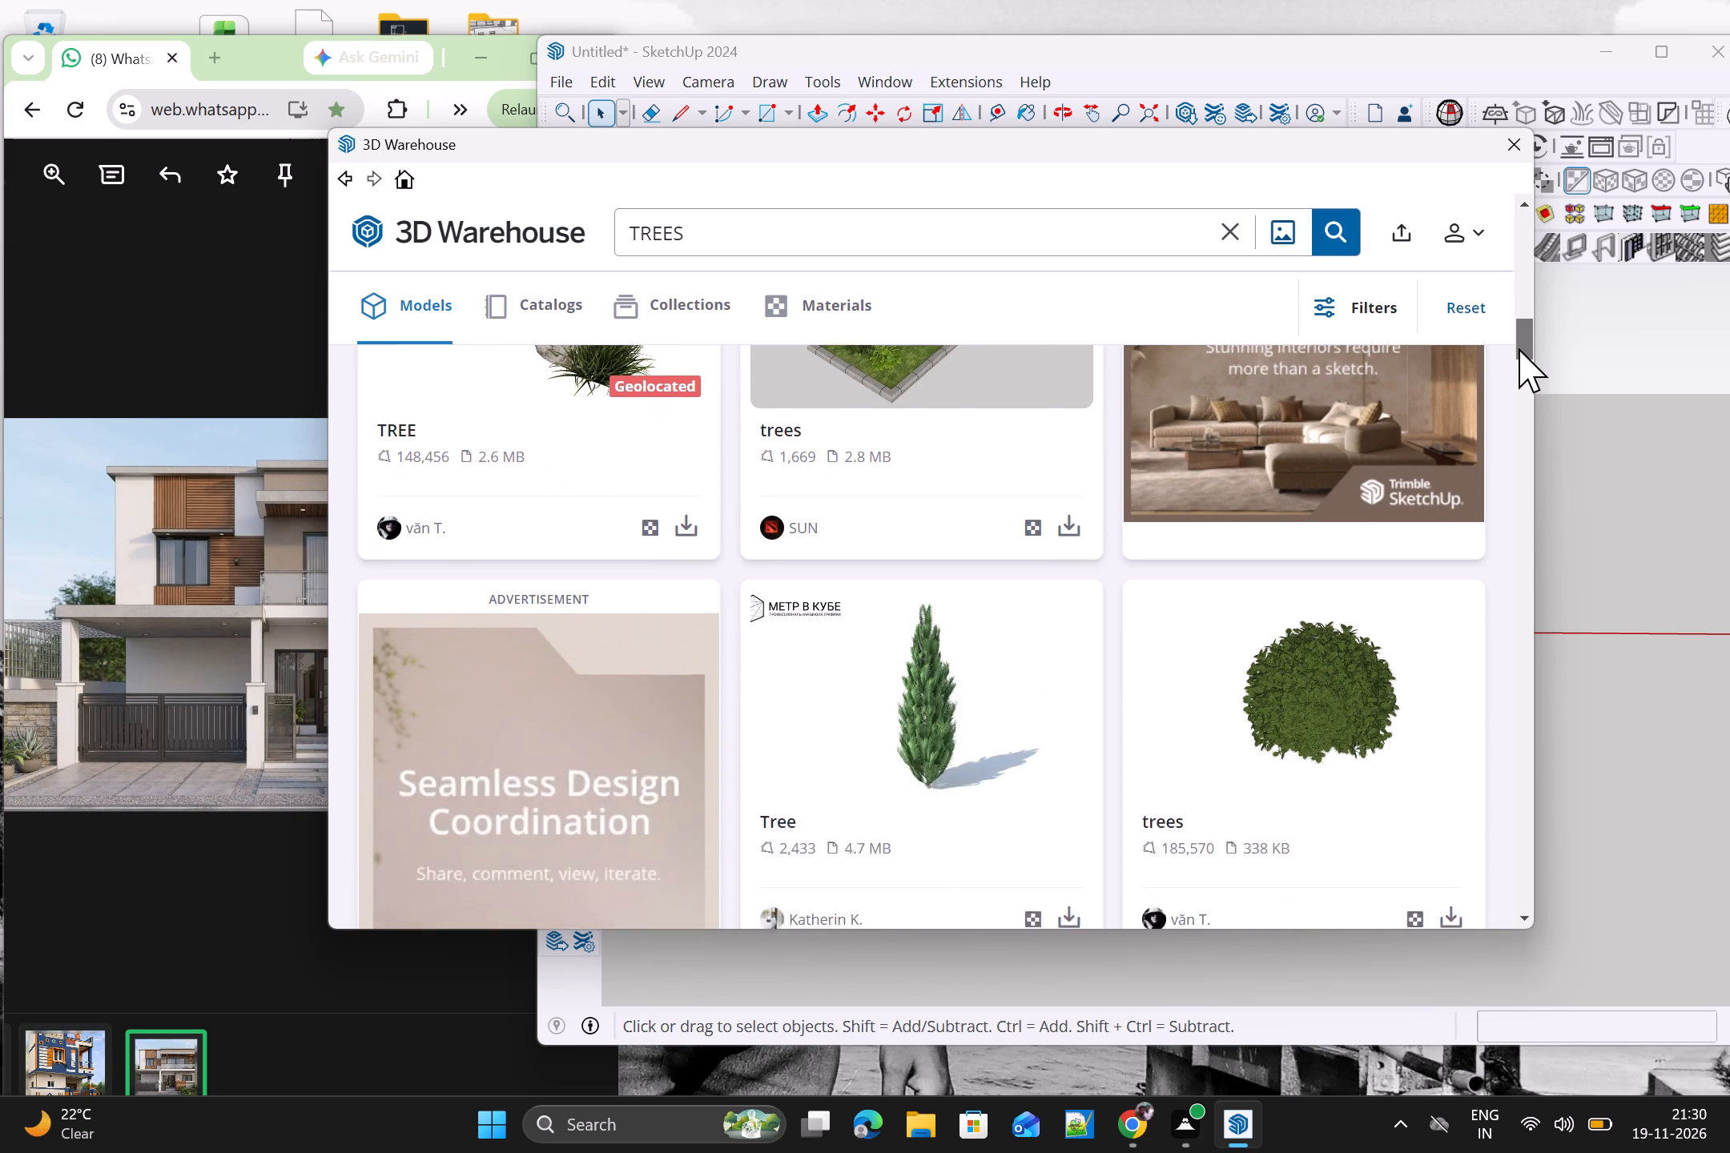
left_click_drag(1519, 348, 1520, 397)
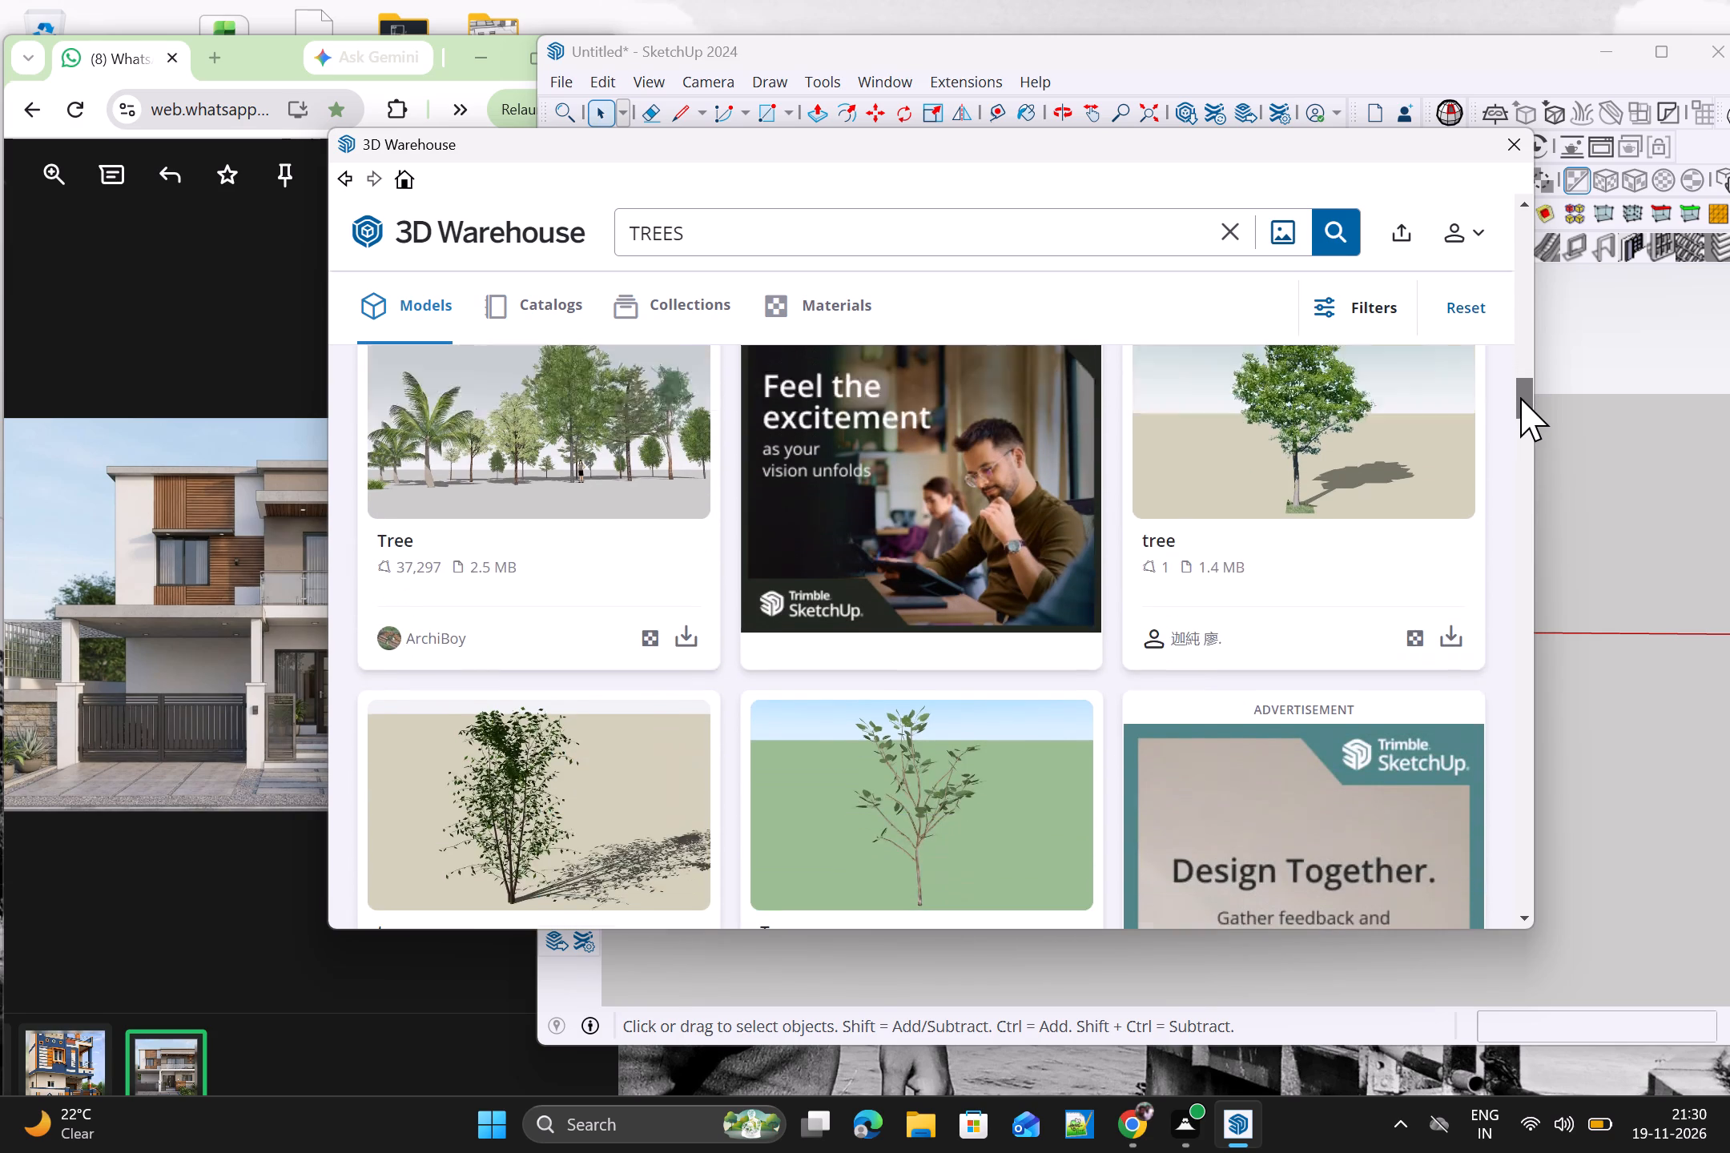
left_click_drag(1520, 397, 1515, 329)
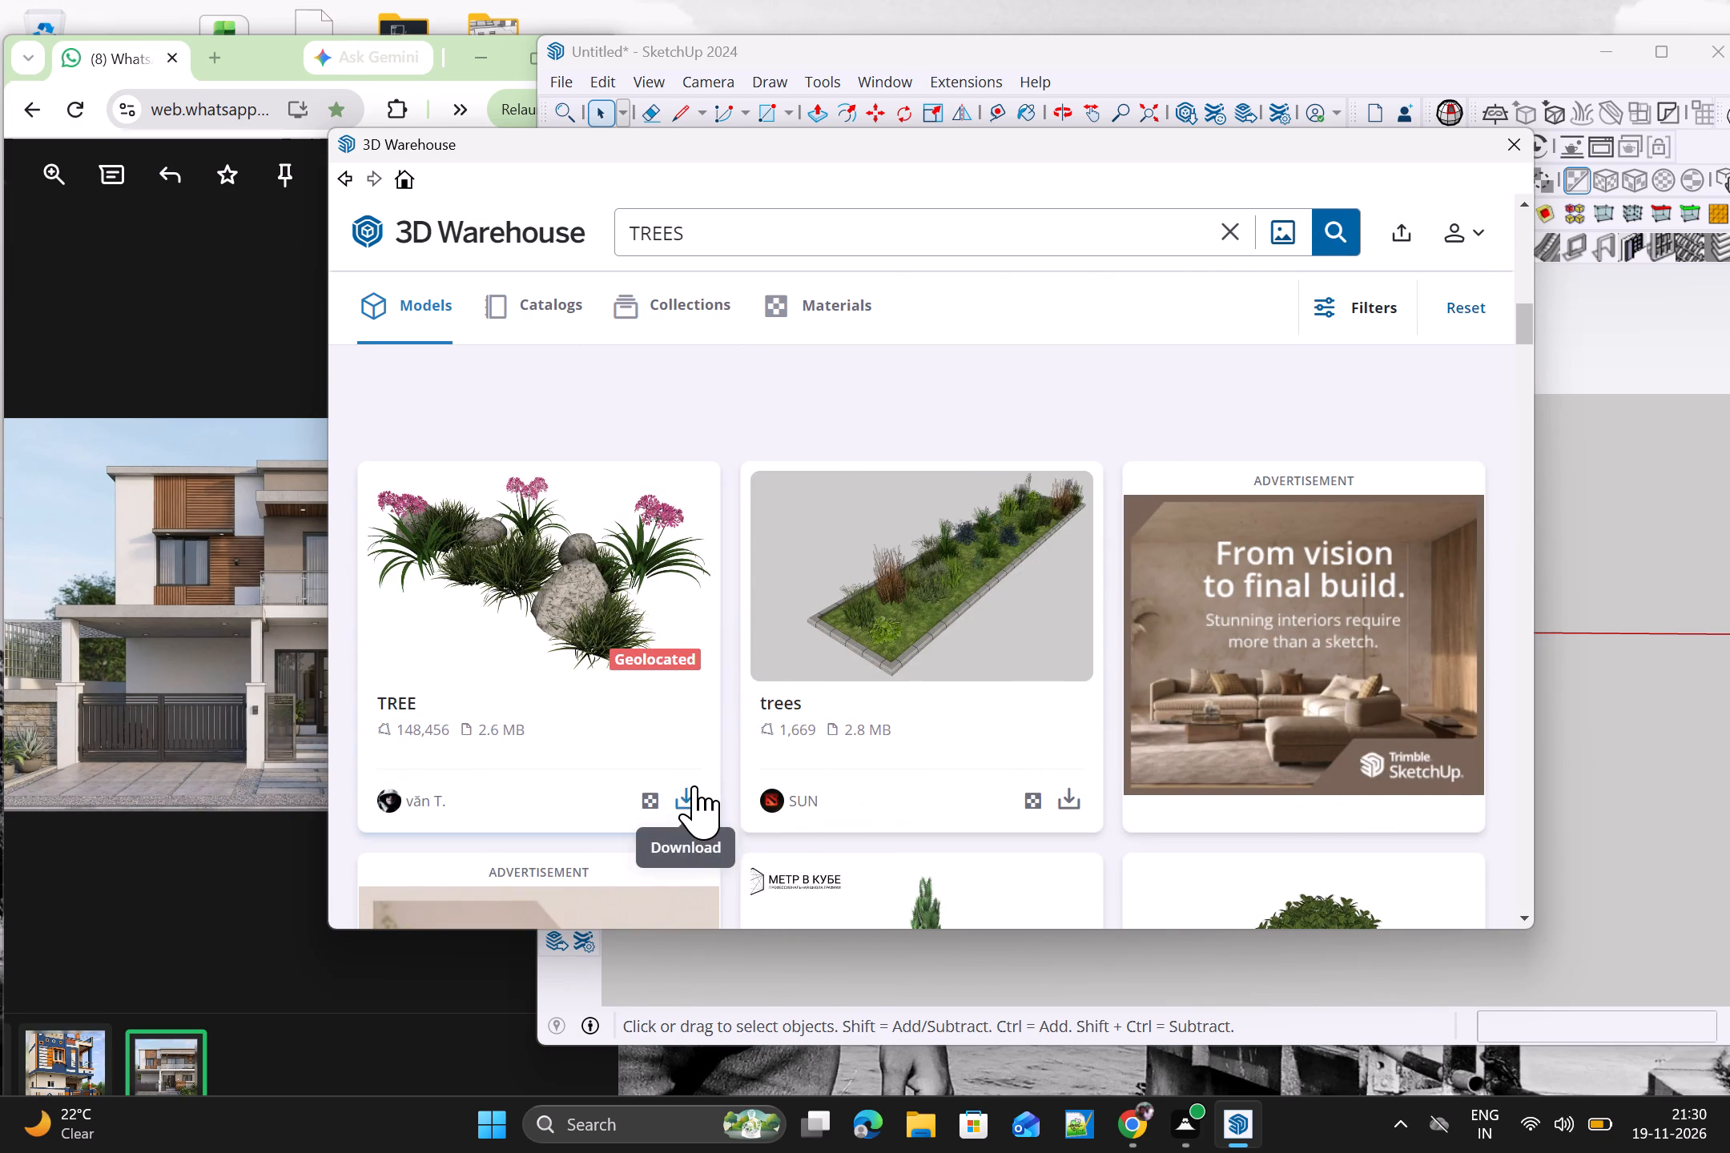
left_click(694, 785)
left_click(867, 567)
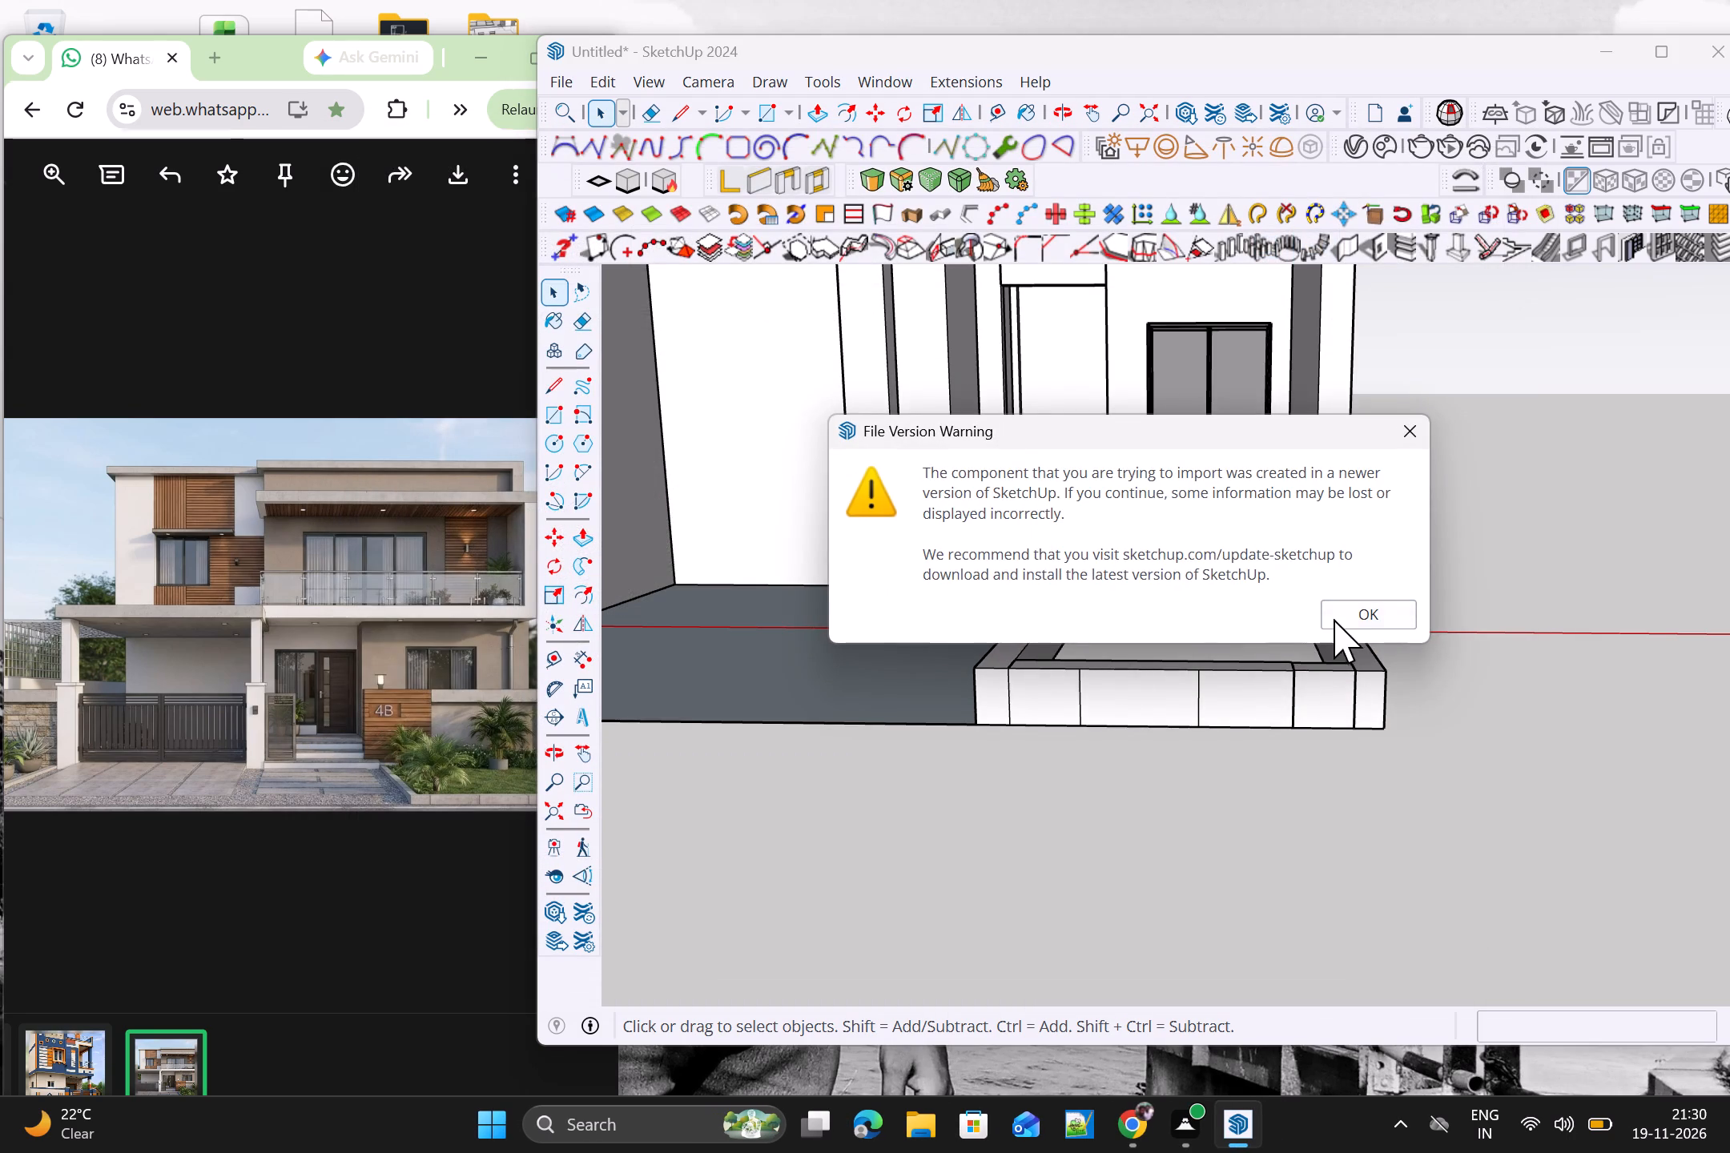
left_click(1338, 617)
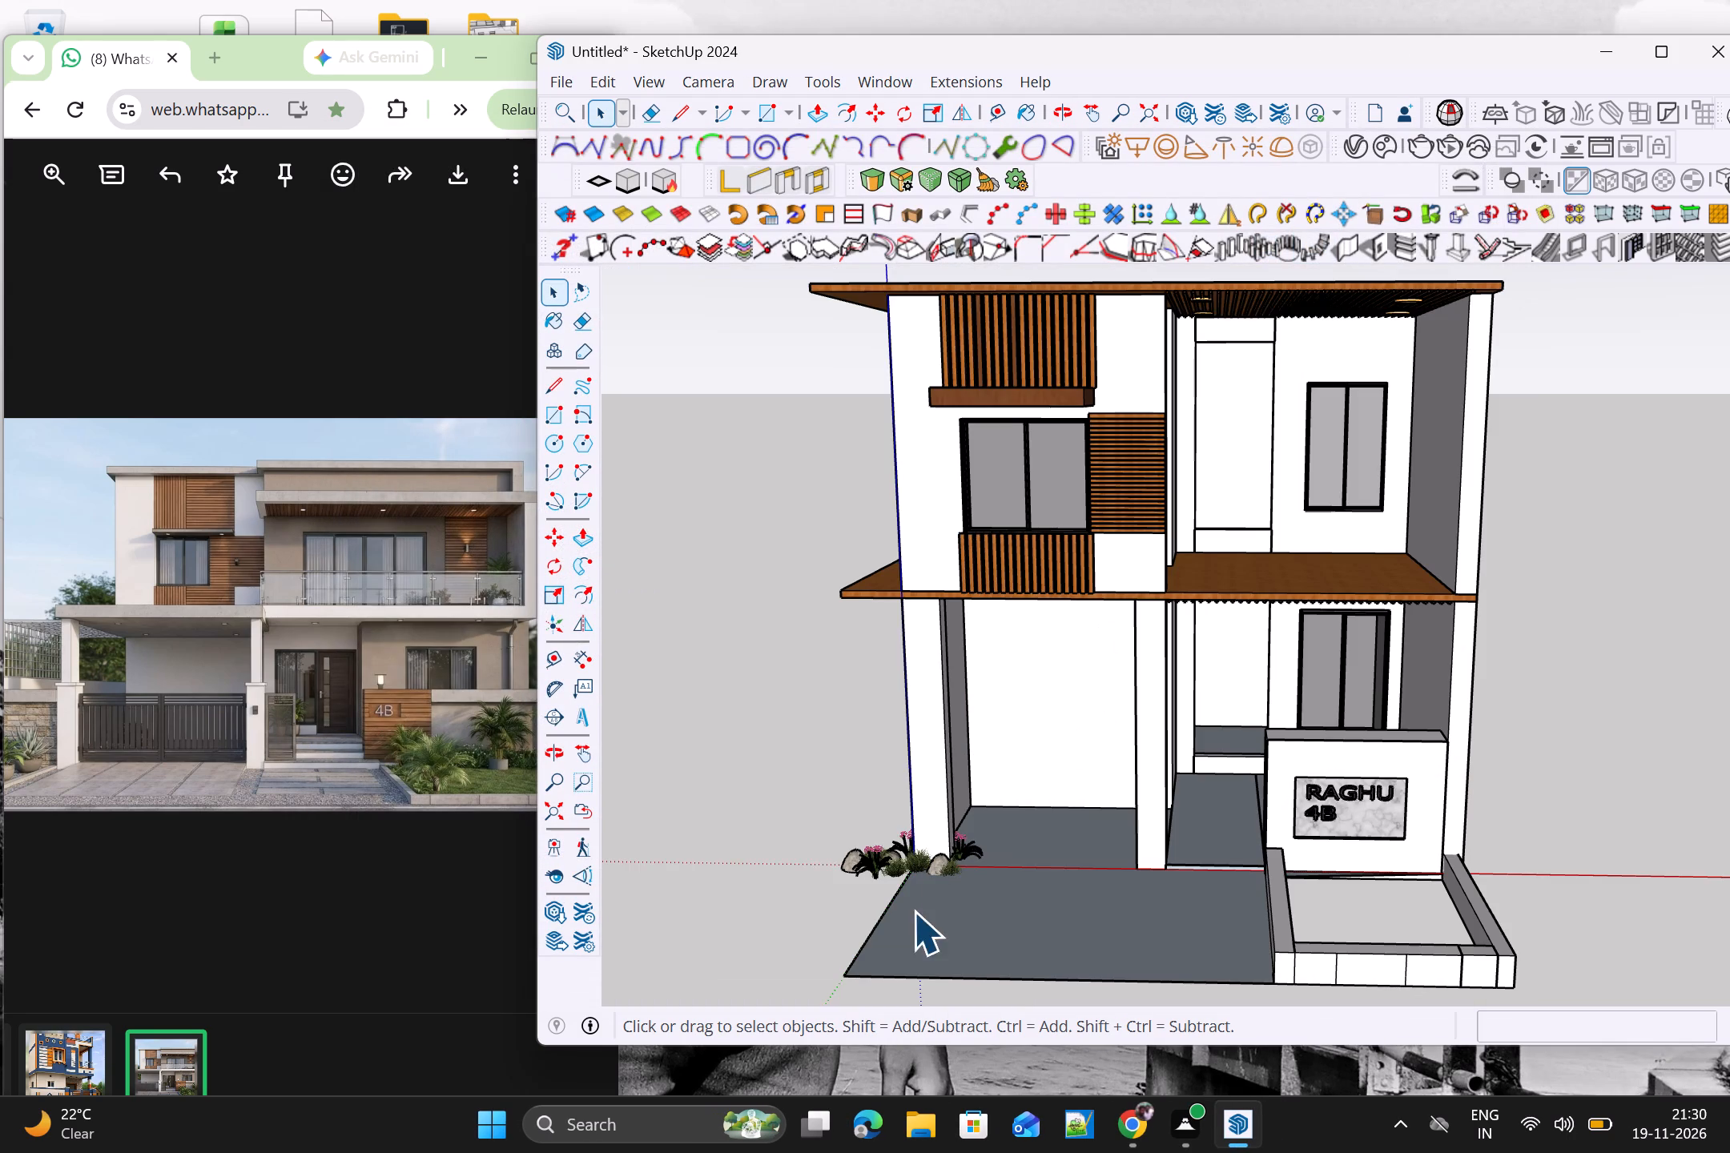
Move the flower-and-rock plant group about 16' 11" from the carport corner into the bordered planter in front of the sign wall.
scroll(921, 874, "down", 3)
middle_click_drag(930, 881, 922, 778, "shift")
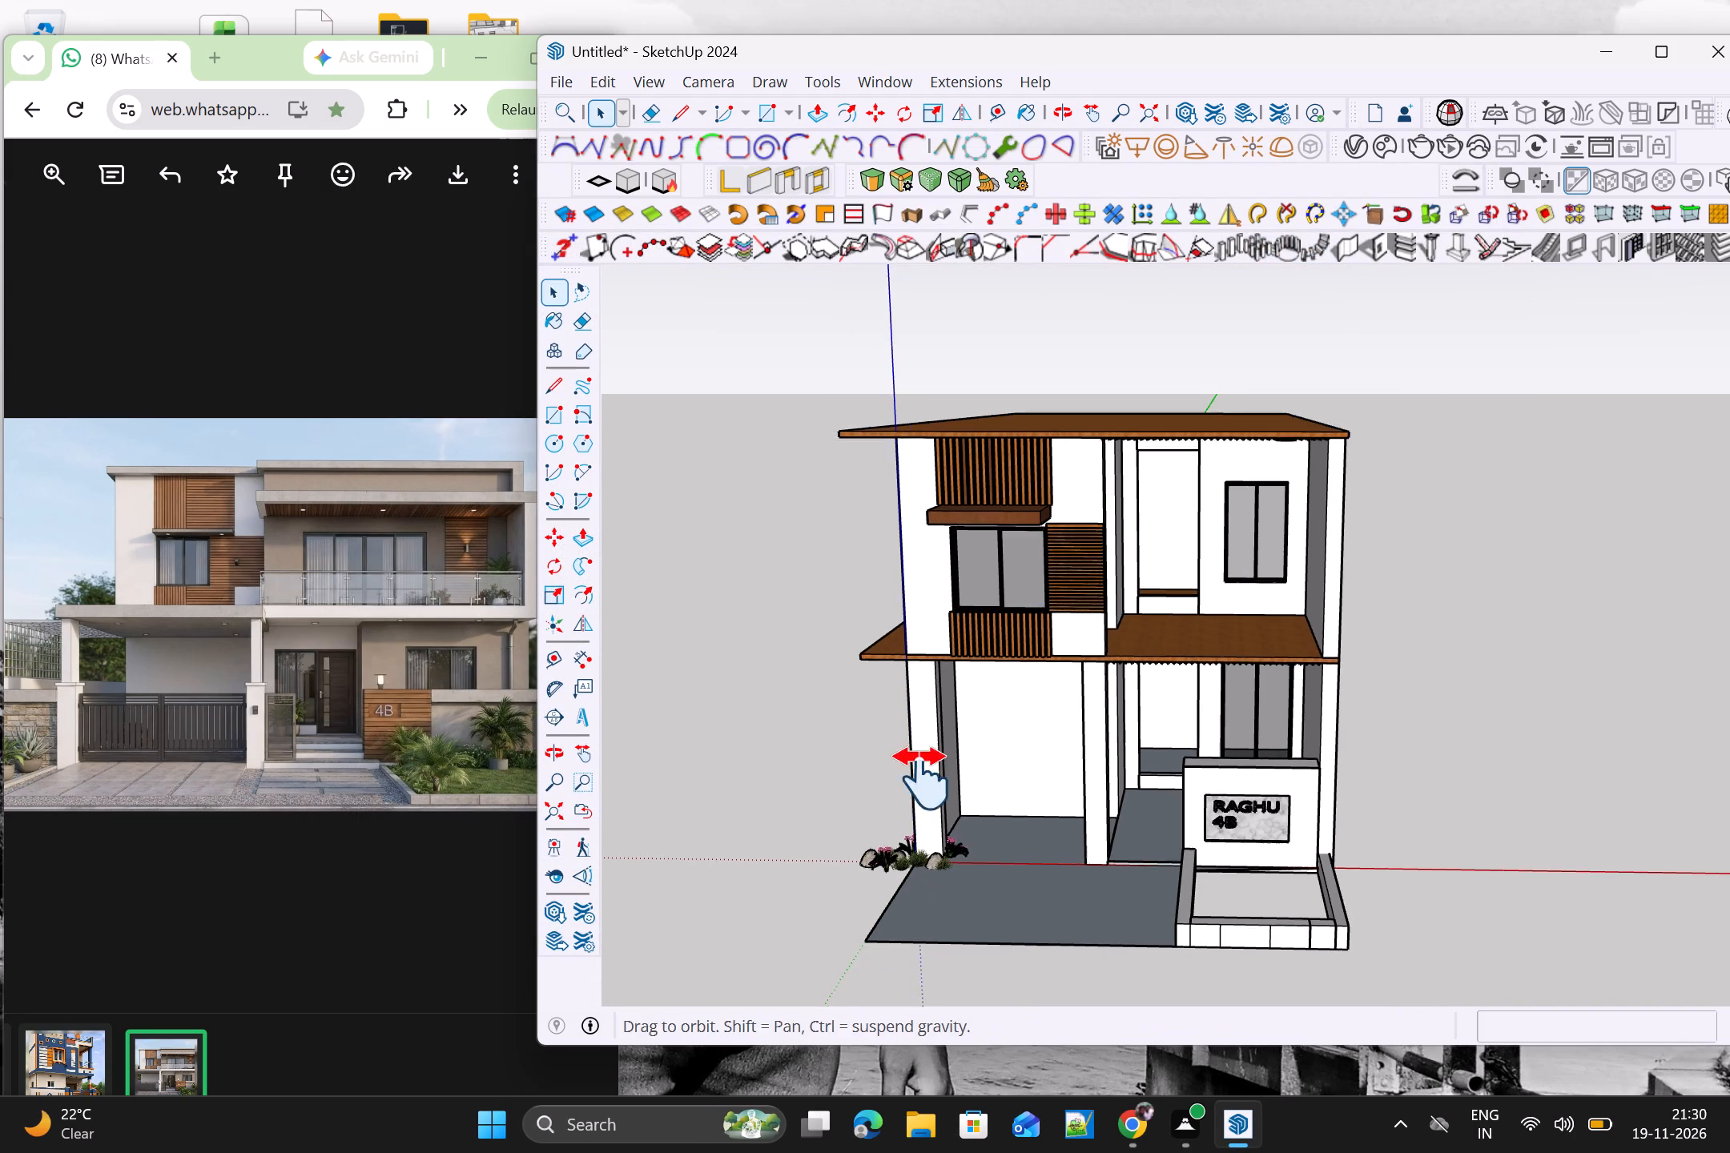
middle_click_drag(922, 778, 918, 691, "shift")
scroll(895, 691, "up", 3)
left_click(855, 687)
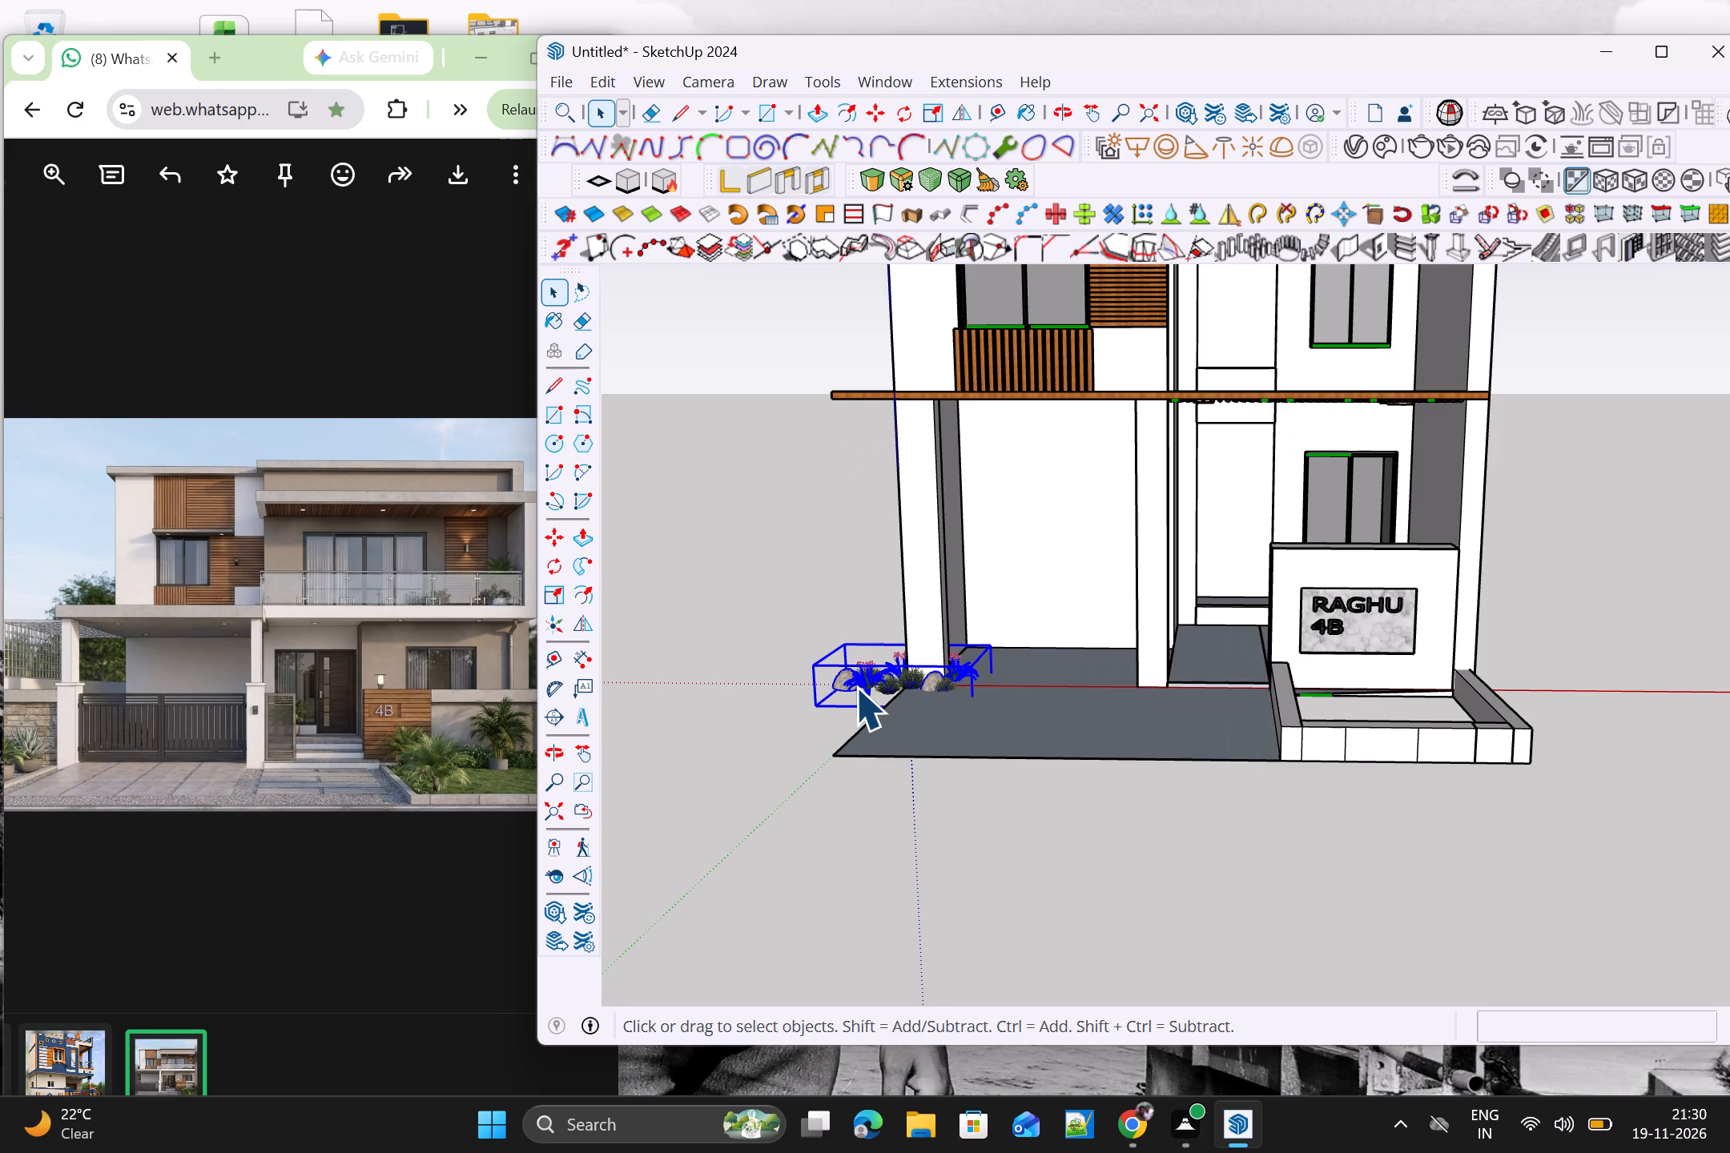
key("m")
left_click(960, 711)
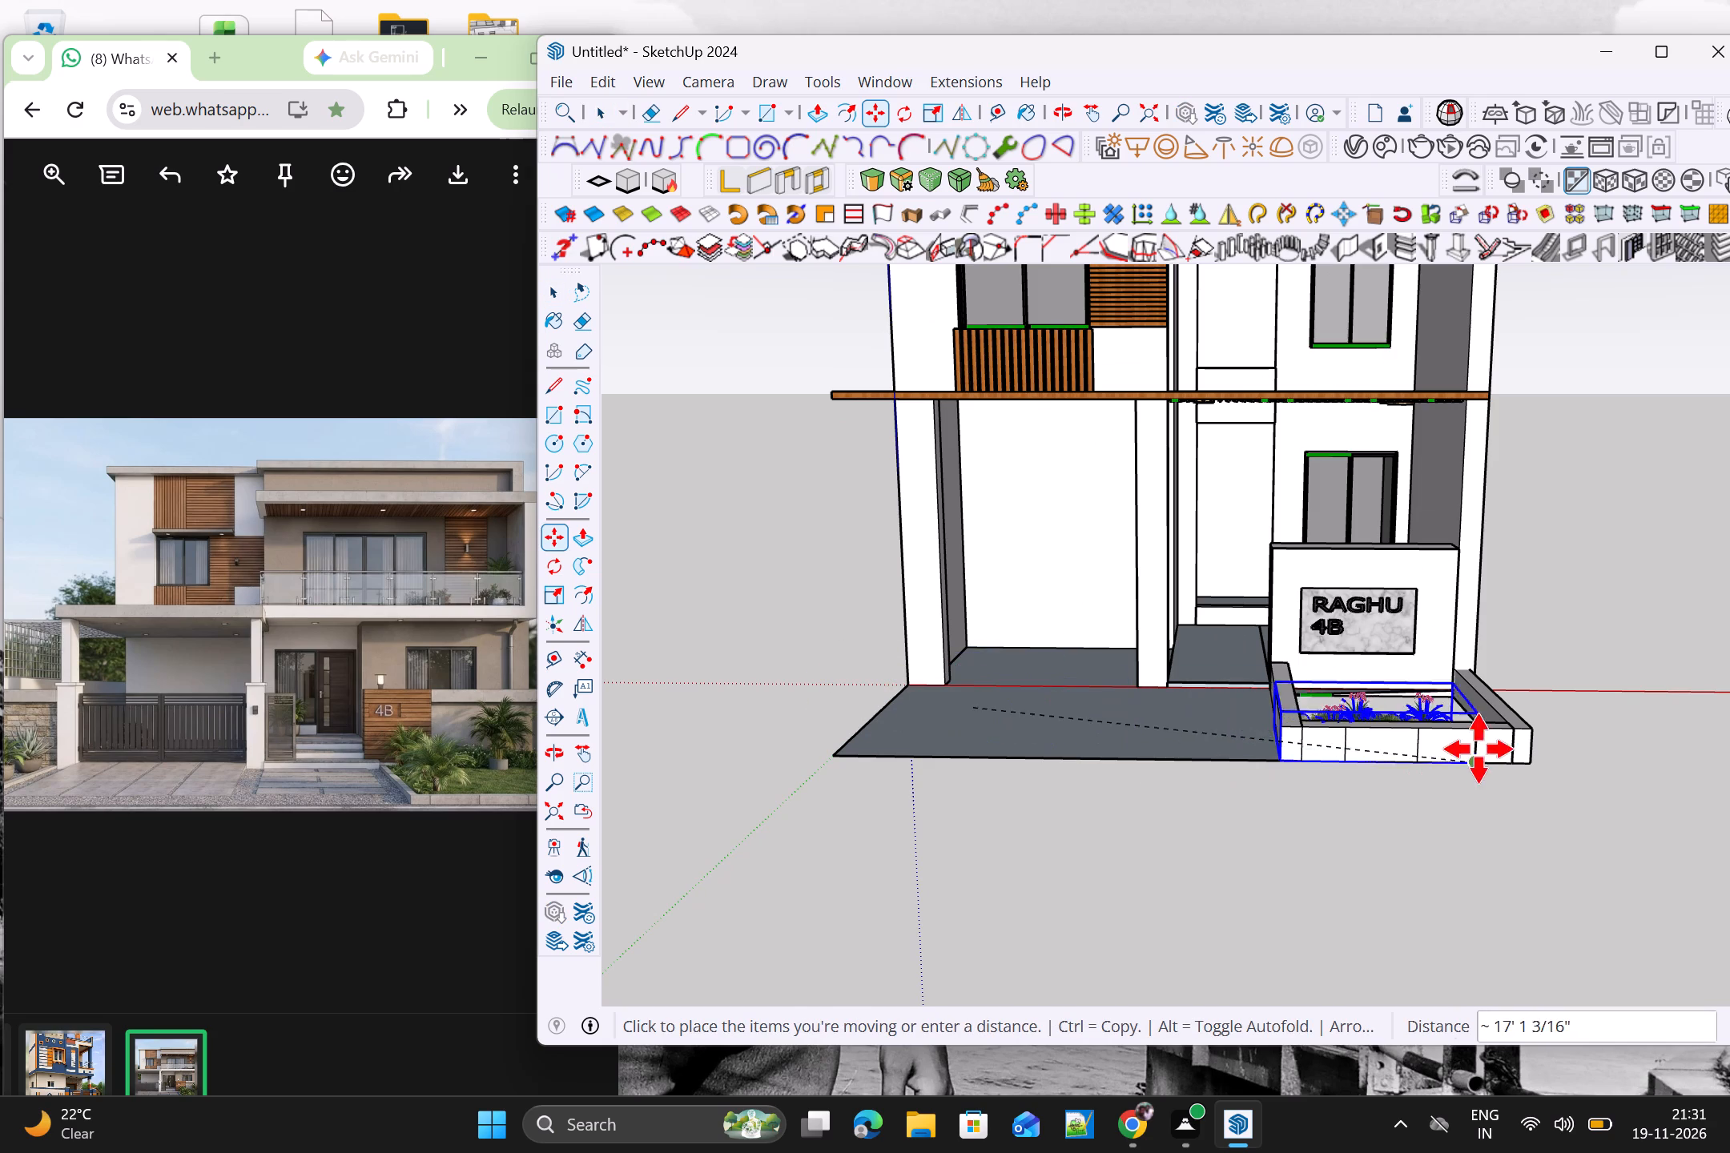
scroll(1465, 723, "up", 2)
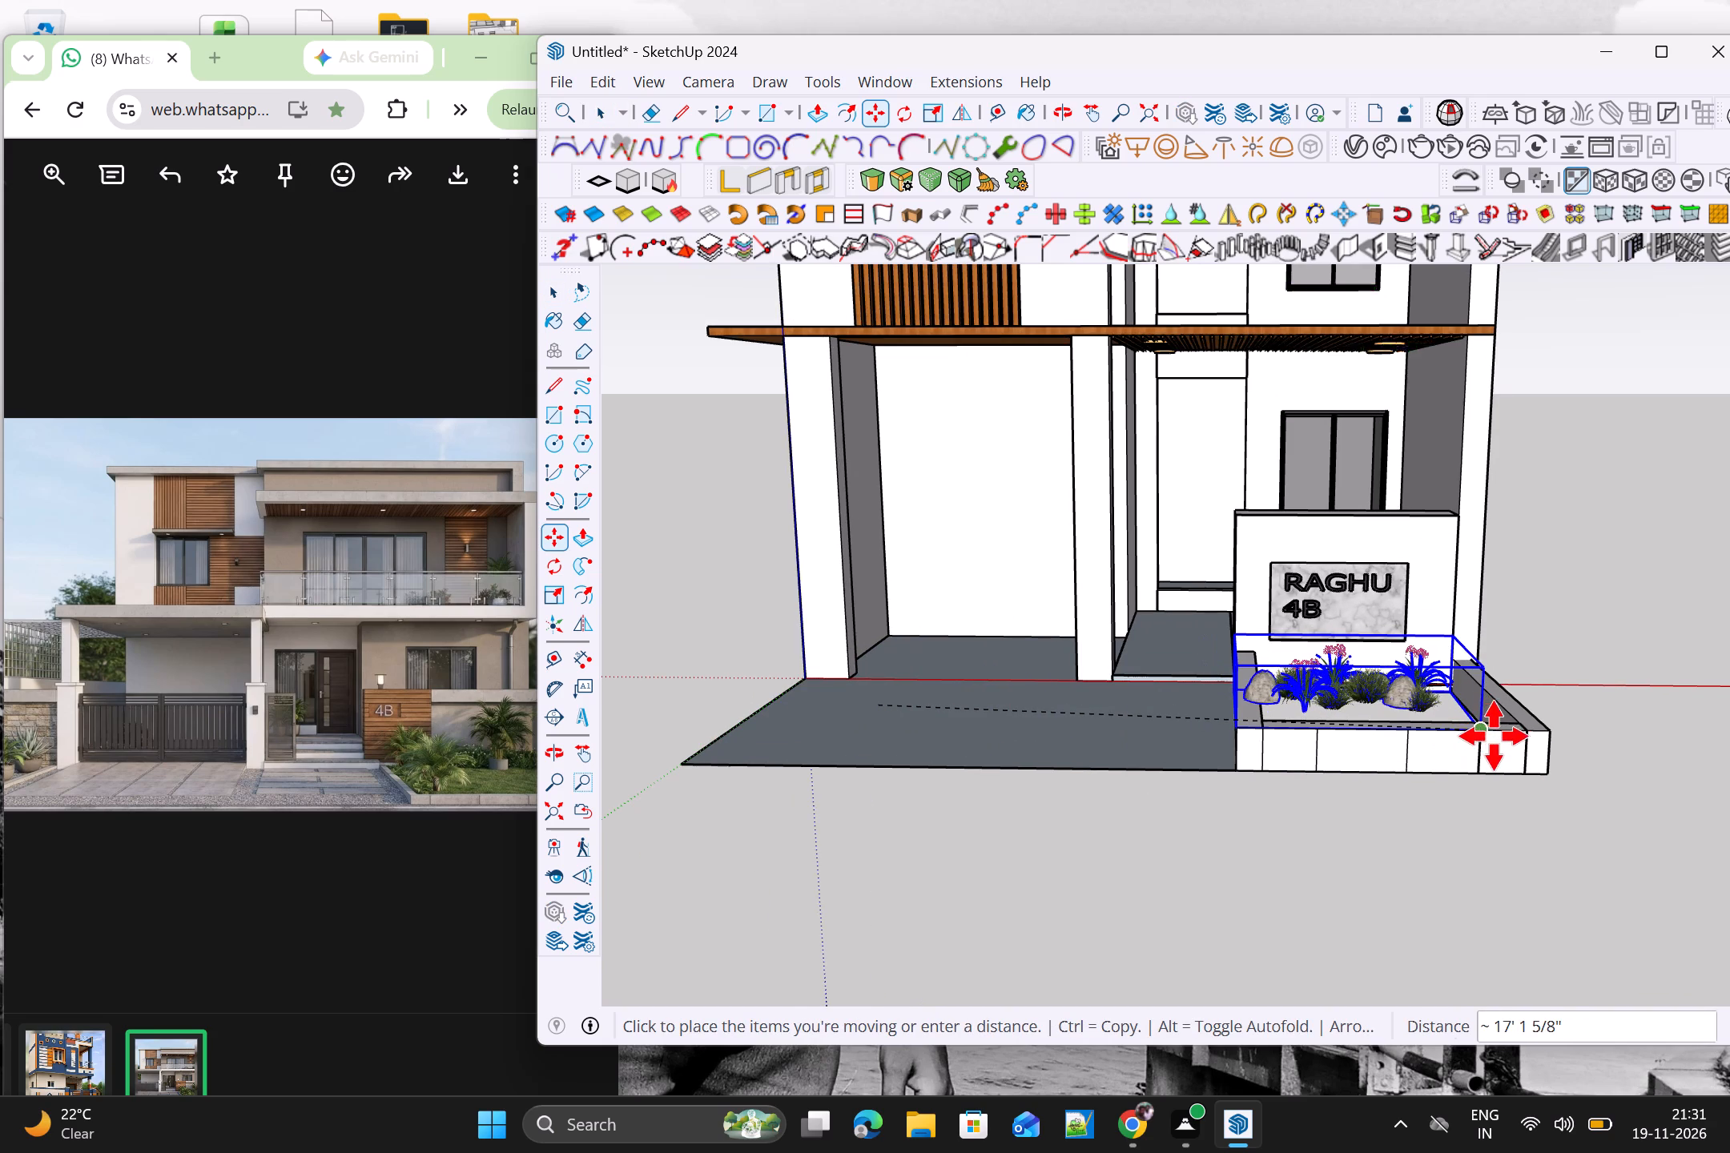
scroll(1504, 736, "up", 3)
middle_click_drag(1521, 757, 1483, 833)
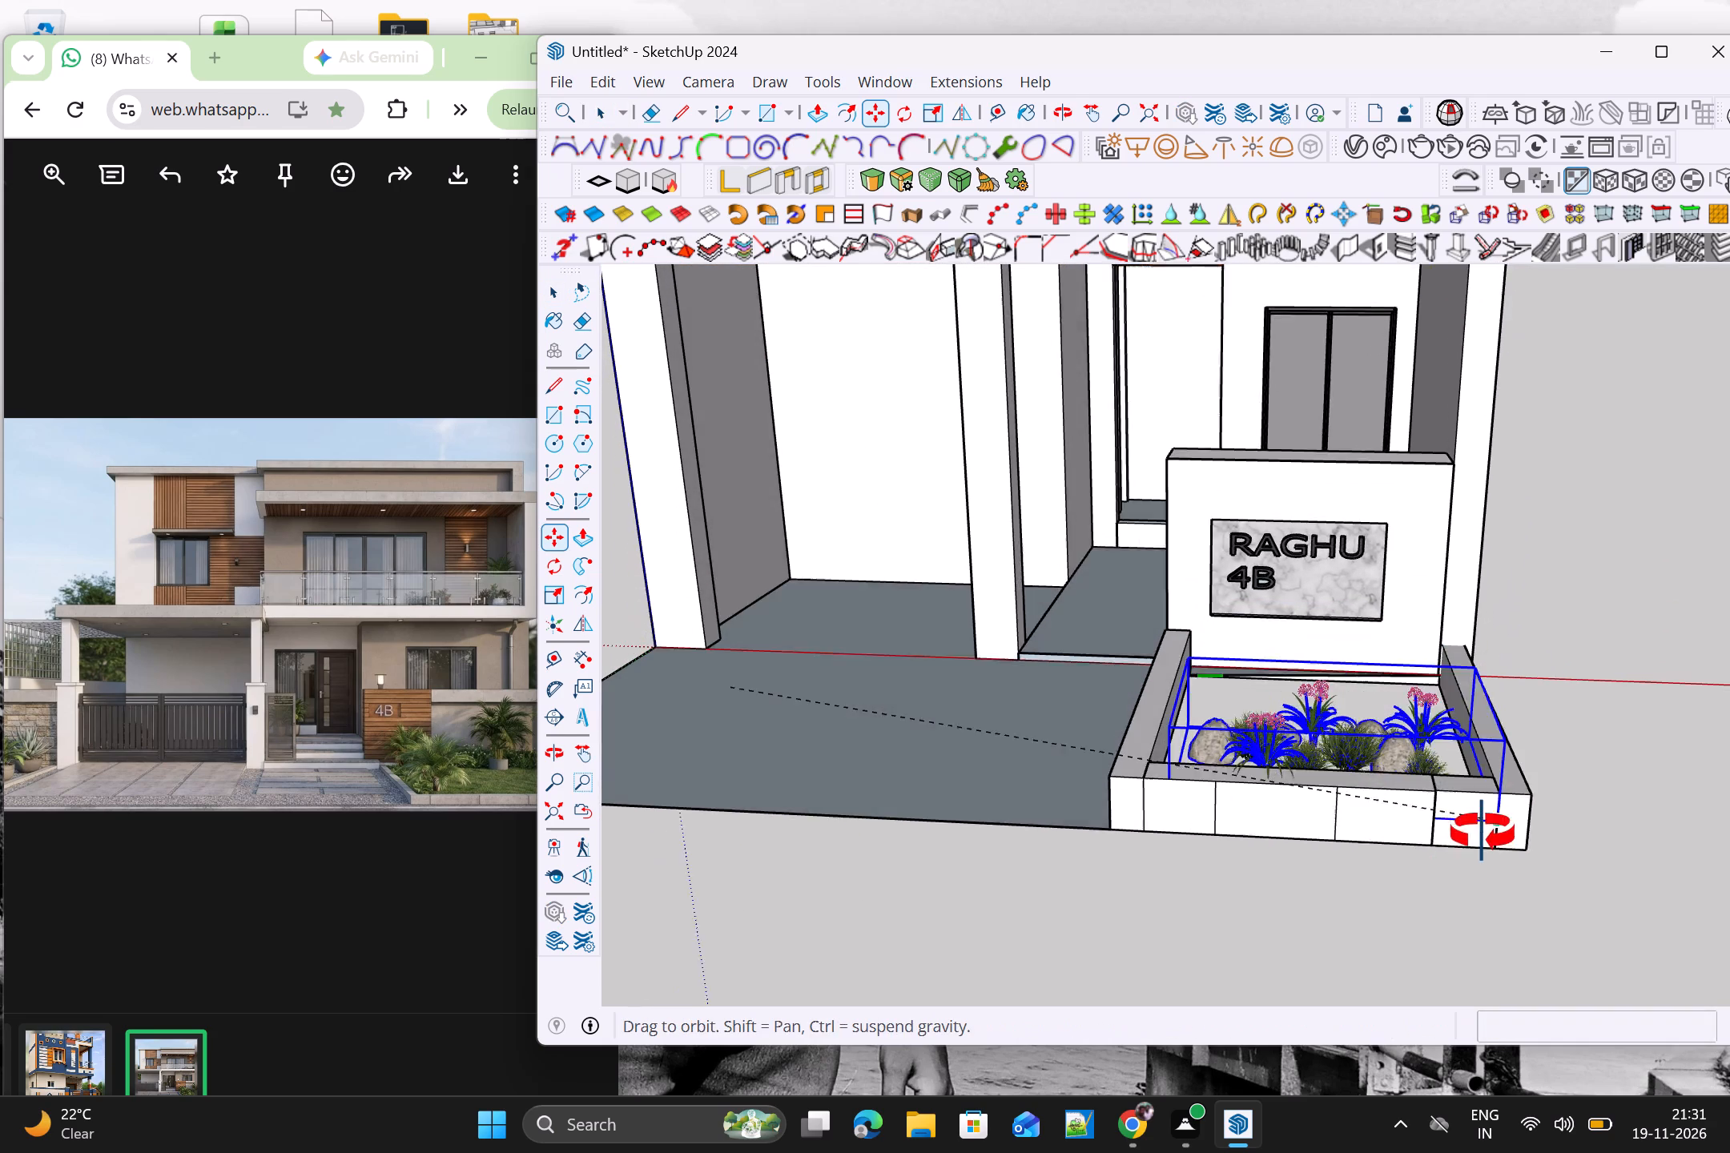
middle_click_drag(1483, 833, 1480, 852)
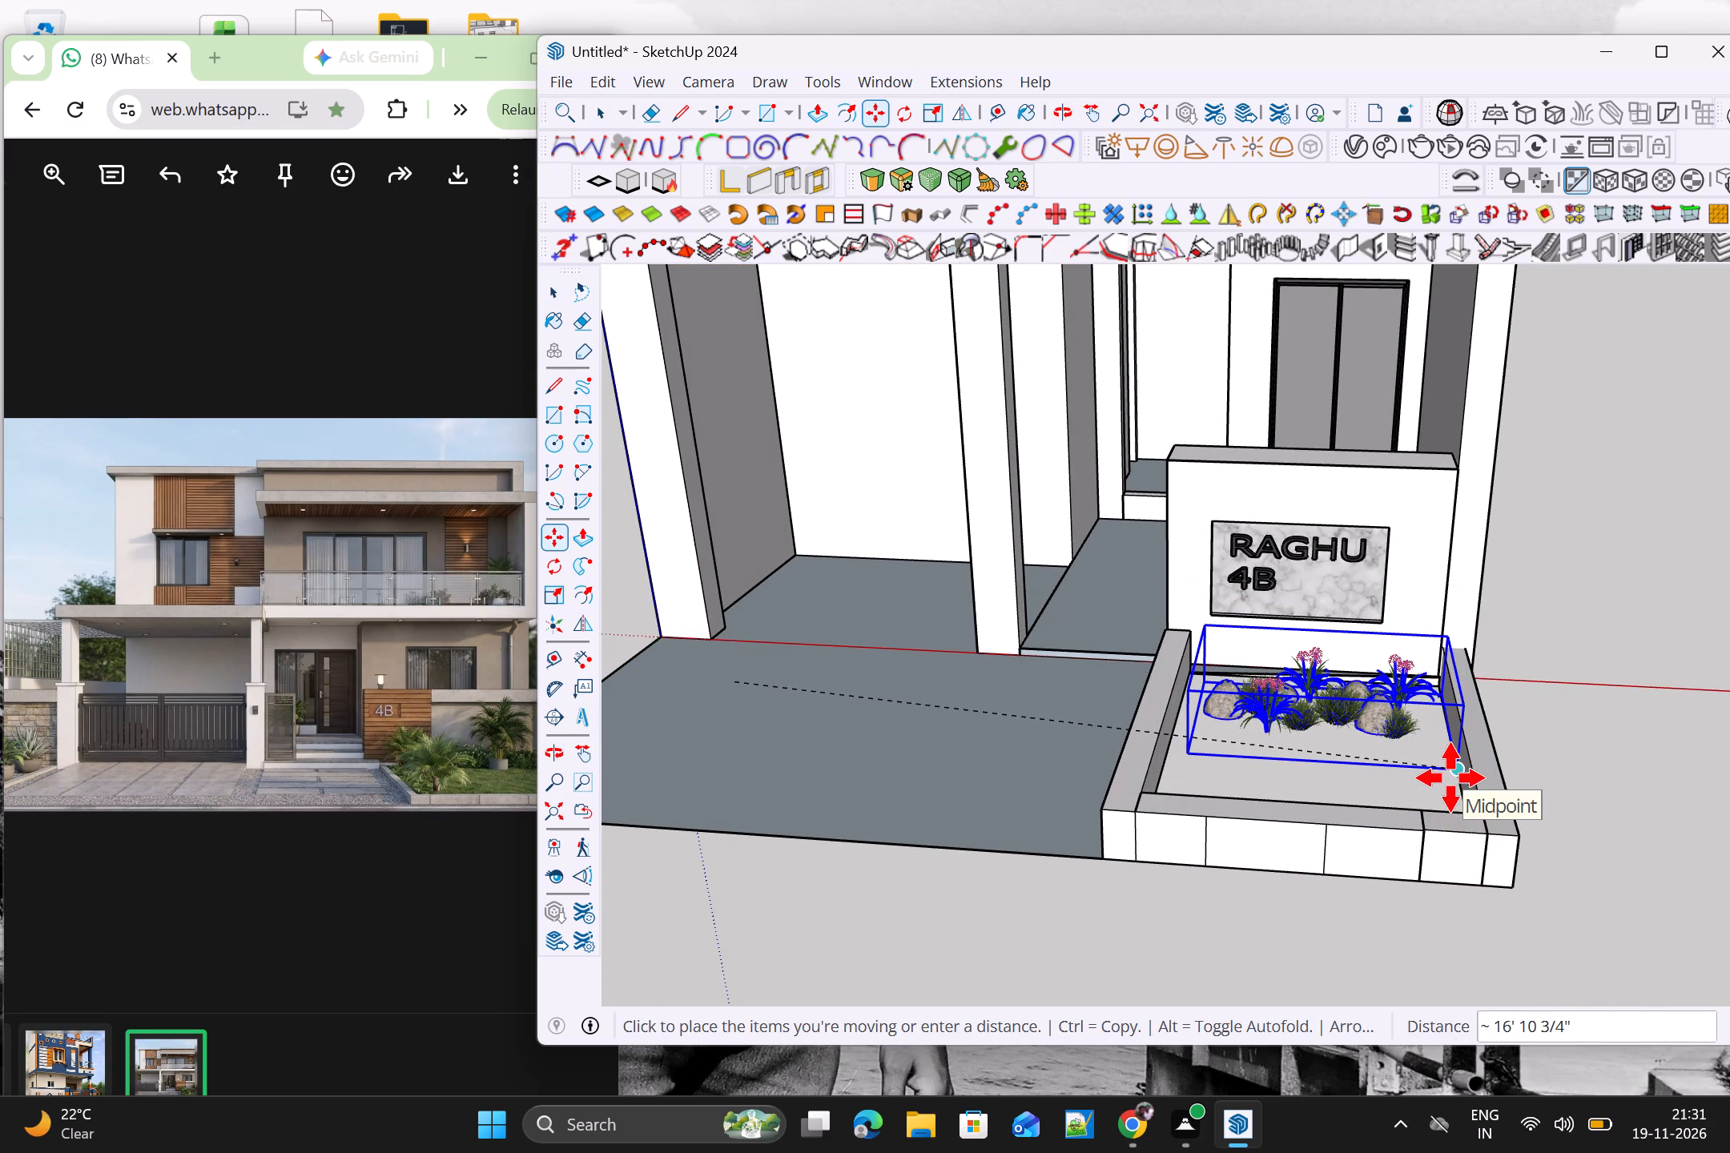
left_click(1449, 769)
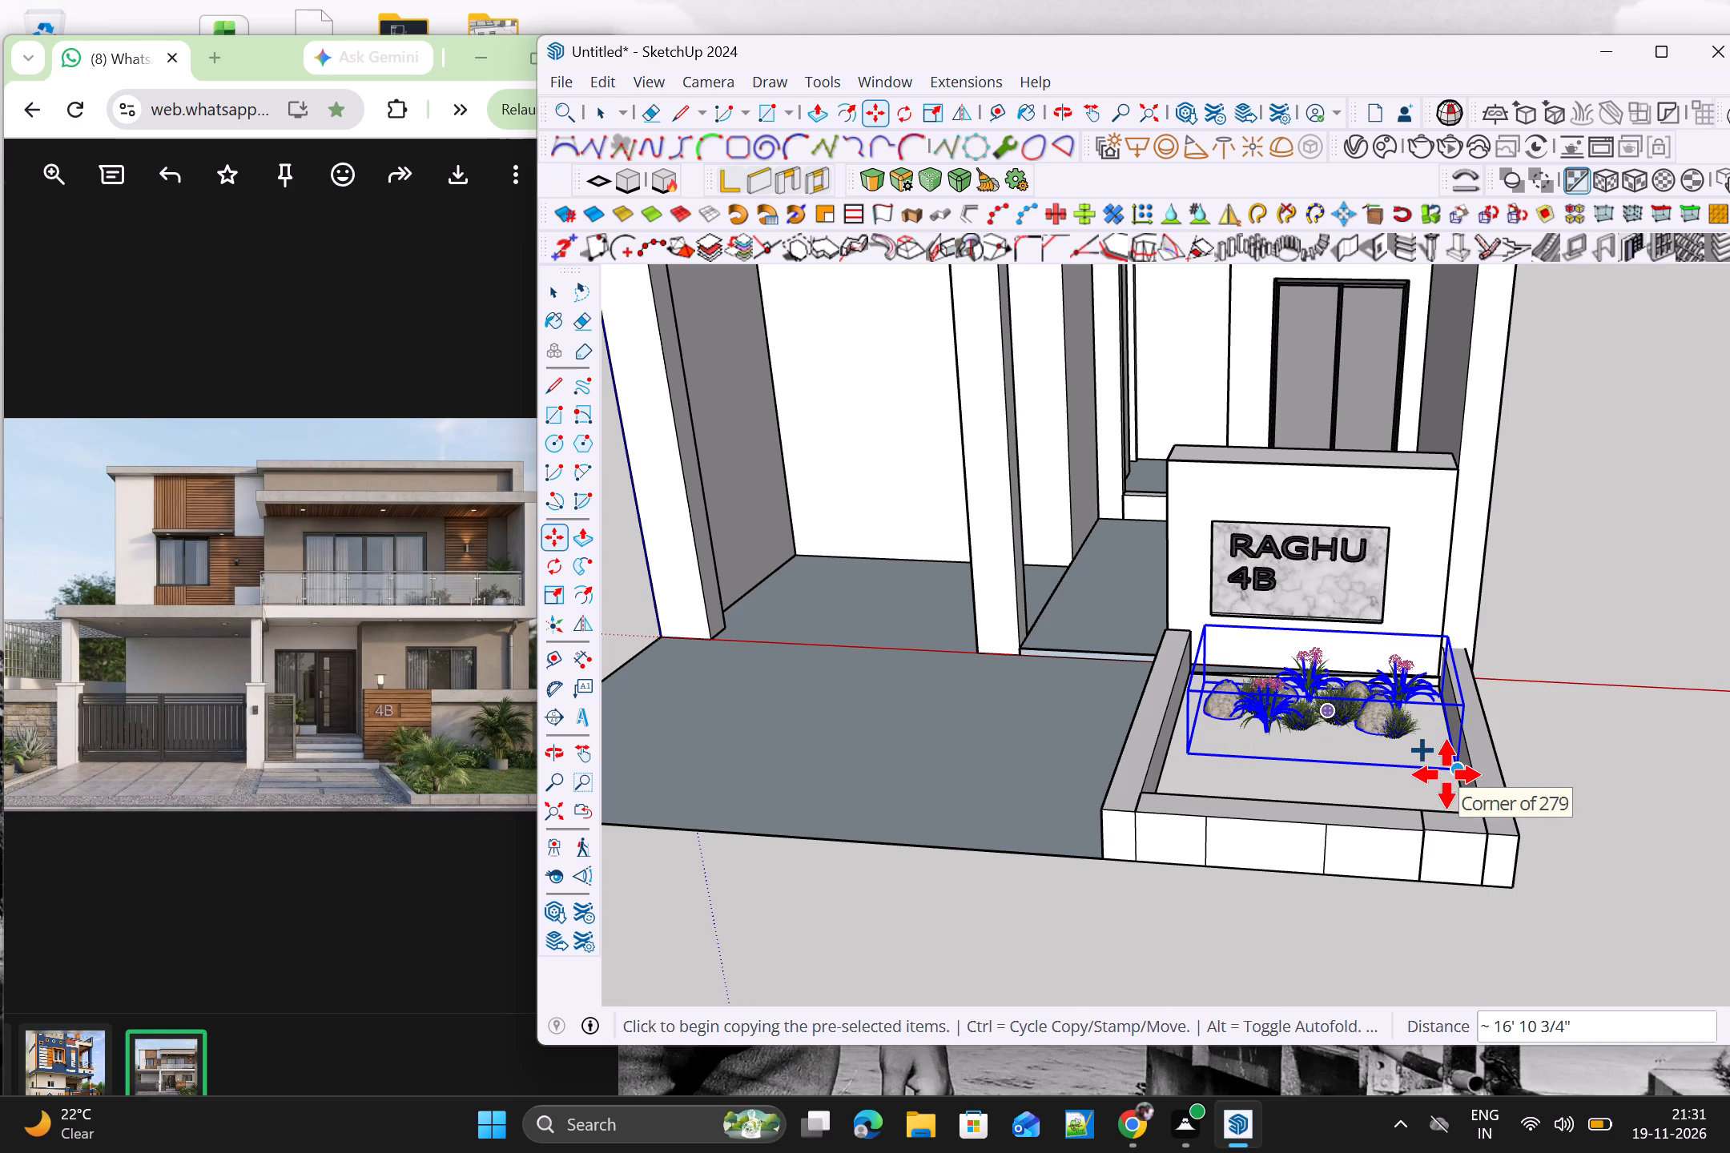
Copy the plant group twice toward the planter's front border, first by about 1' 11" and again by about 1' 1".
left_click_drag(1457, 773, 1458, 795)
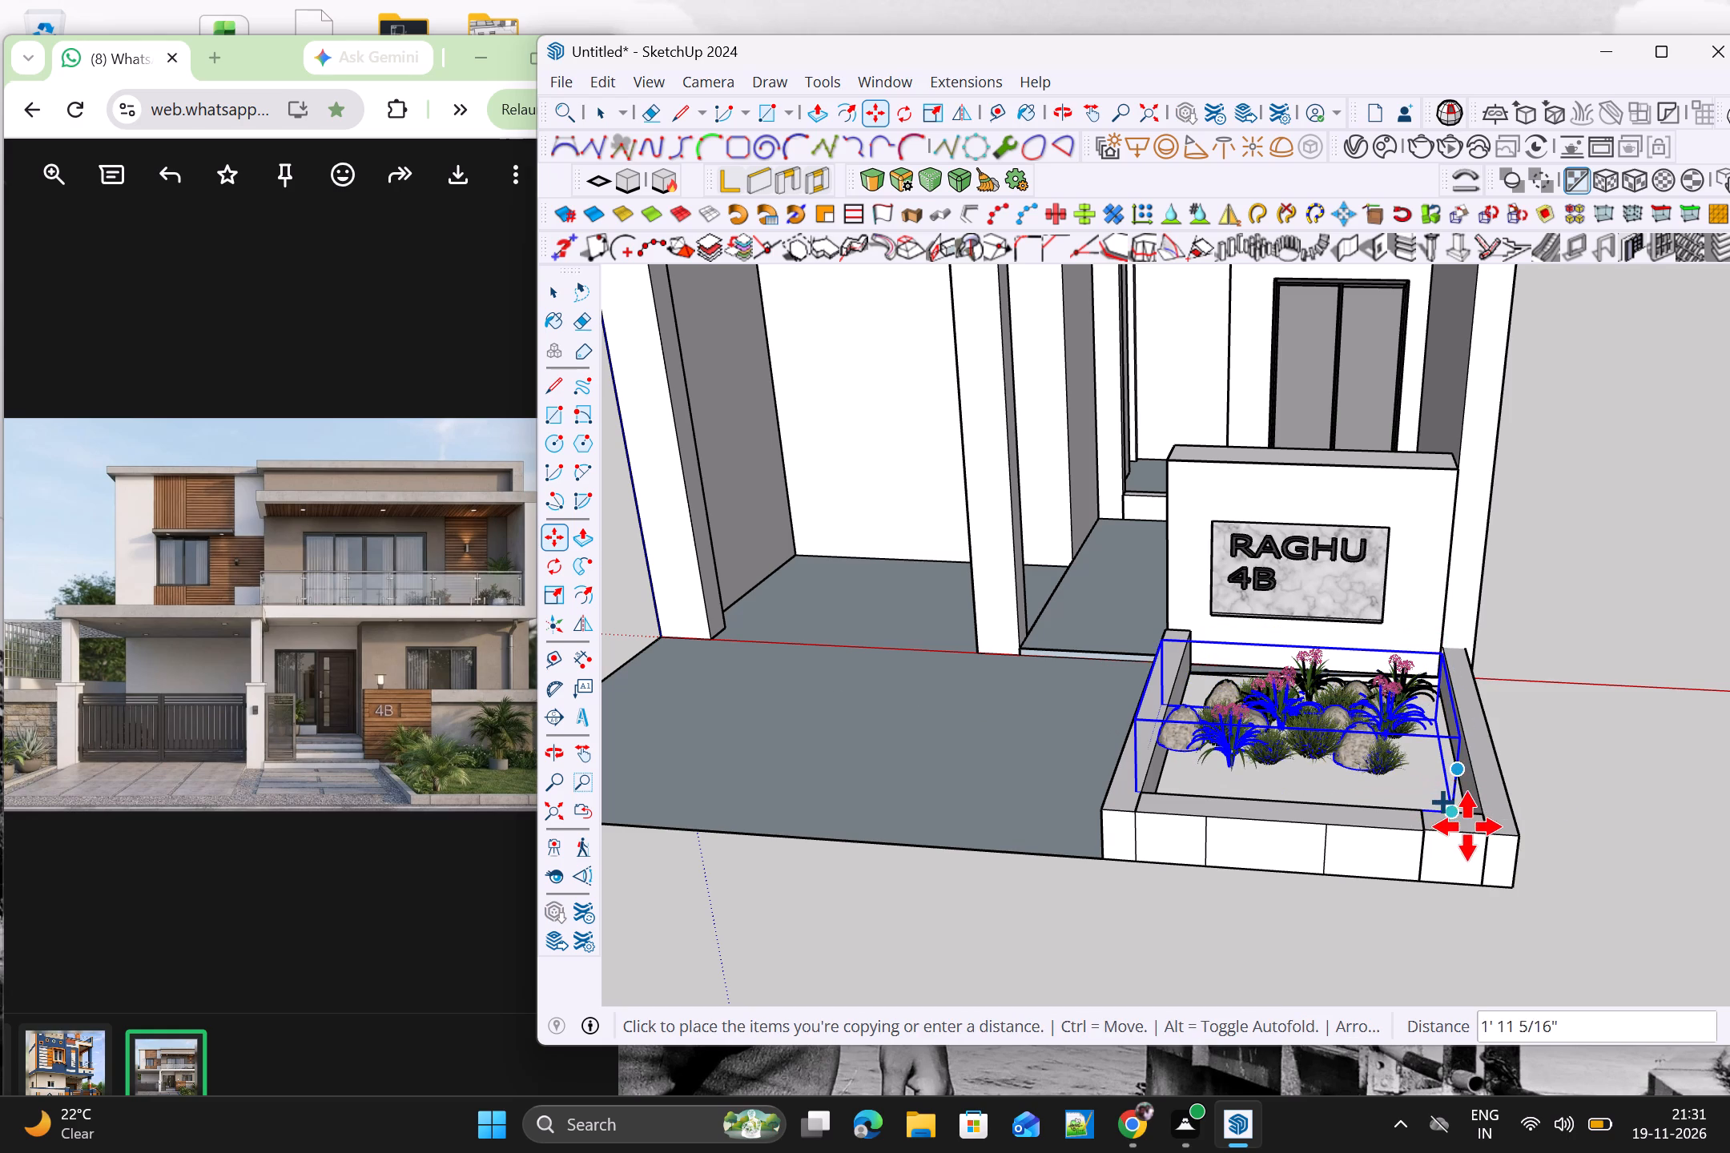
scroll(1472, 842, "up", 2)
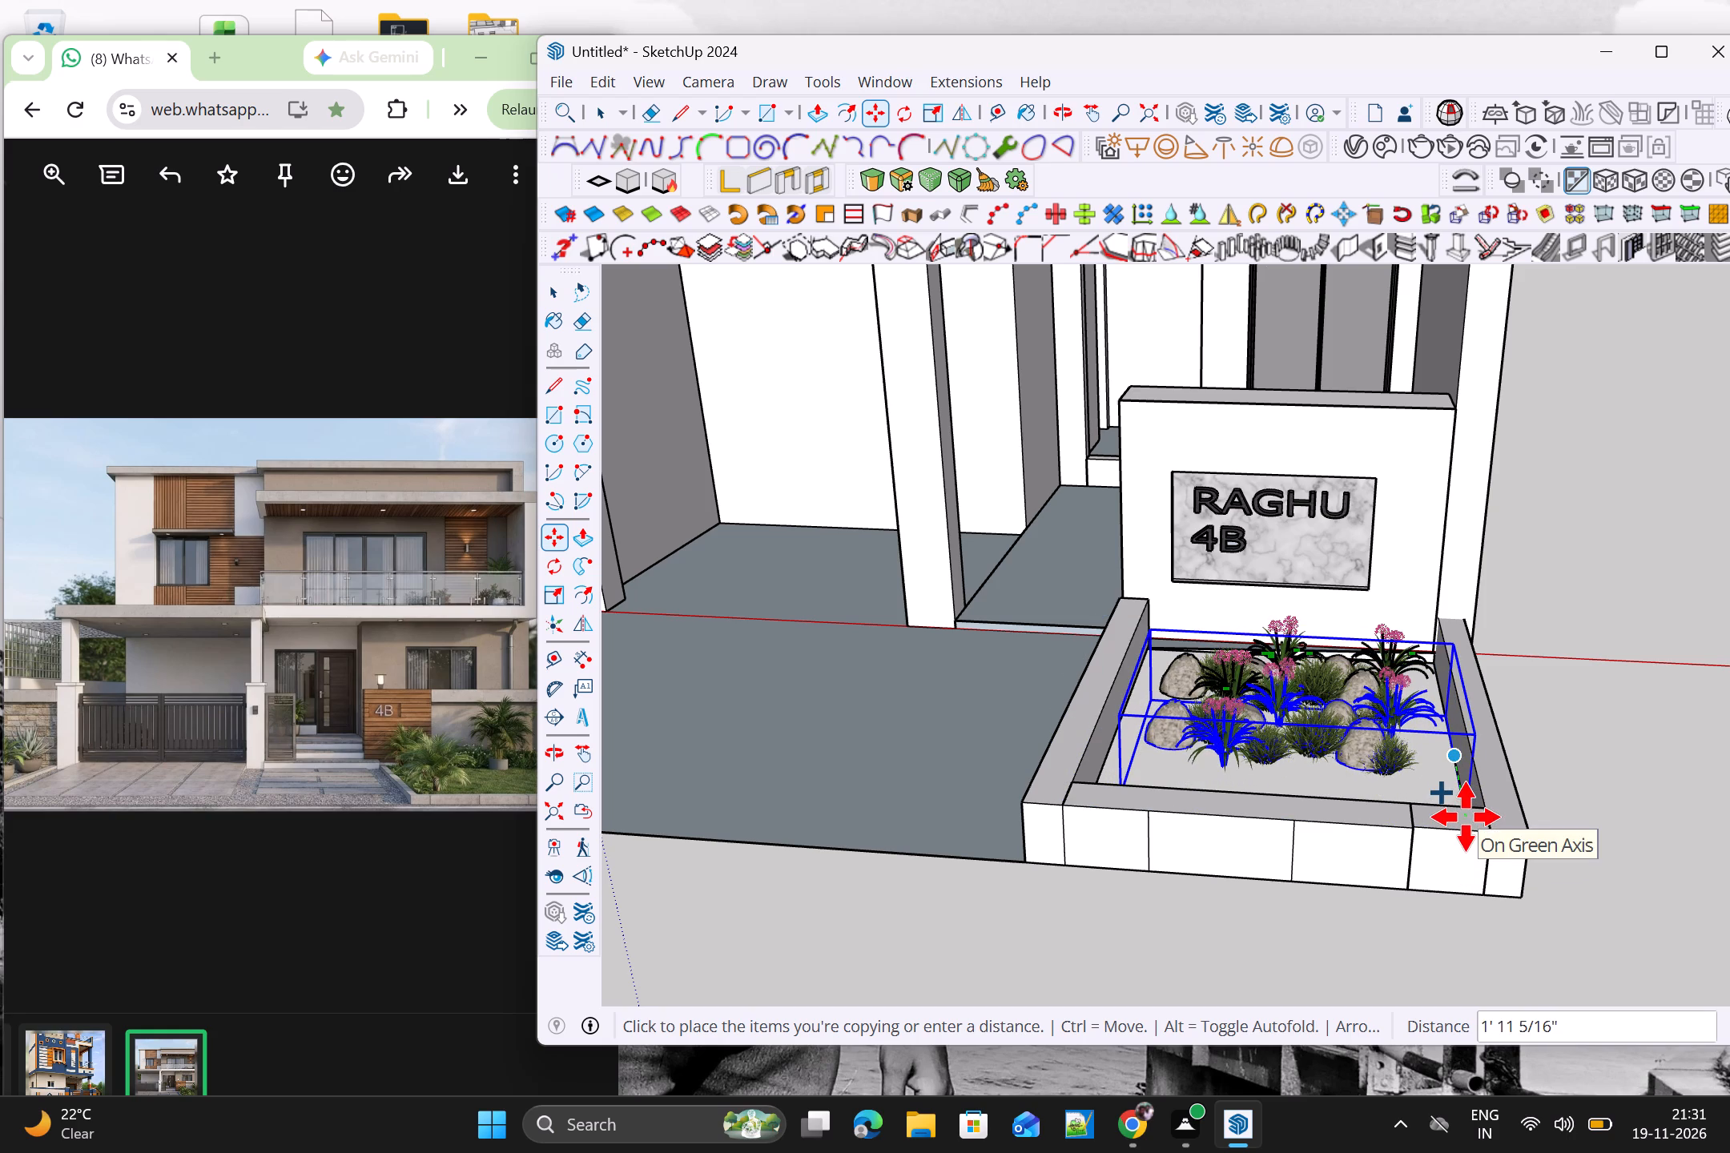
left_click(1466, 817)
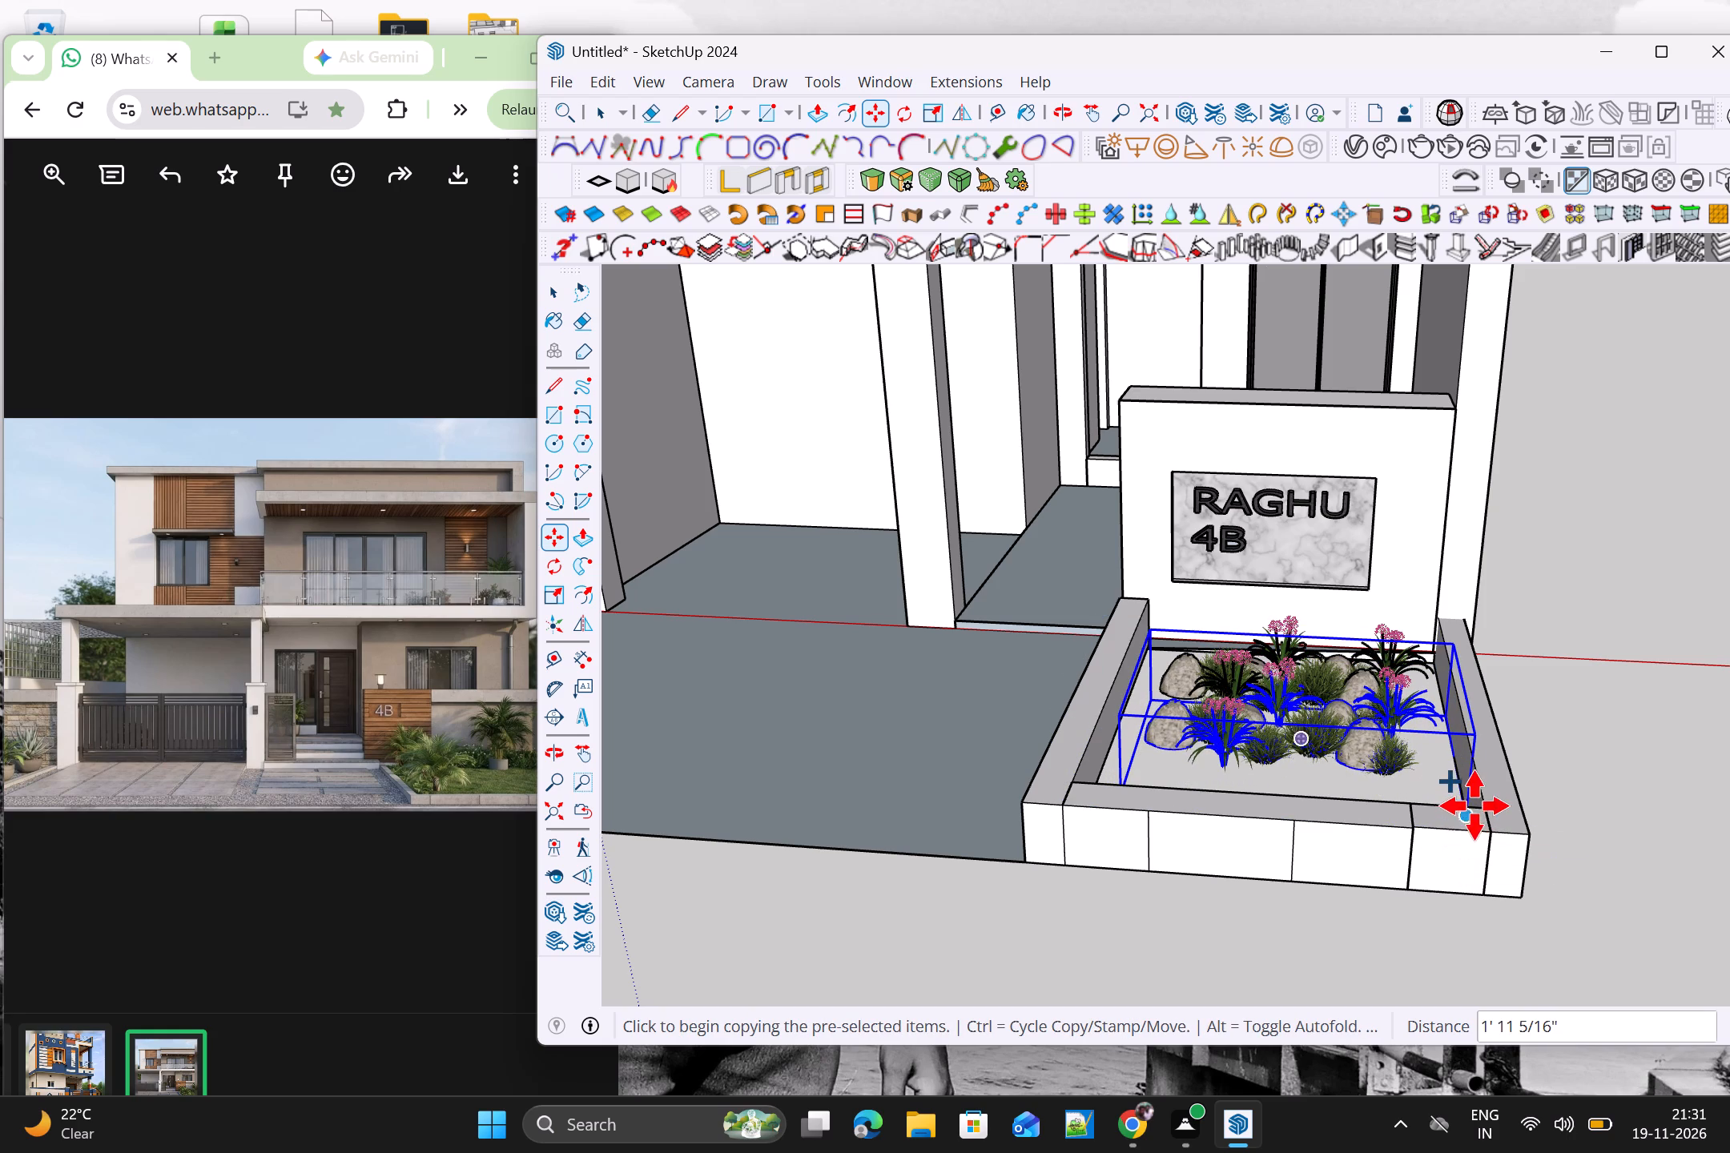
left_click(1471, 742)
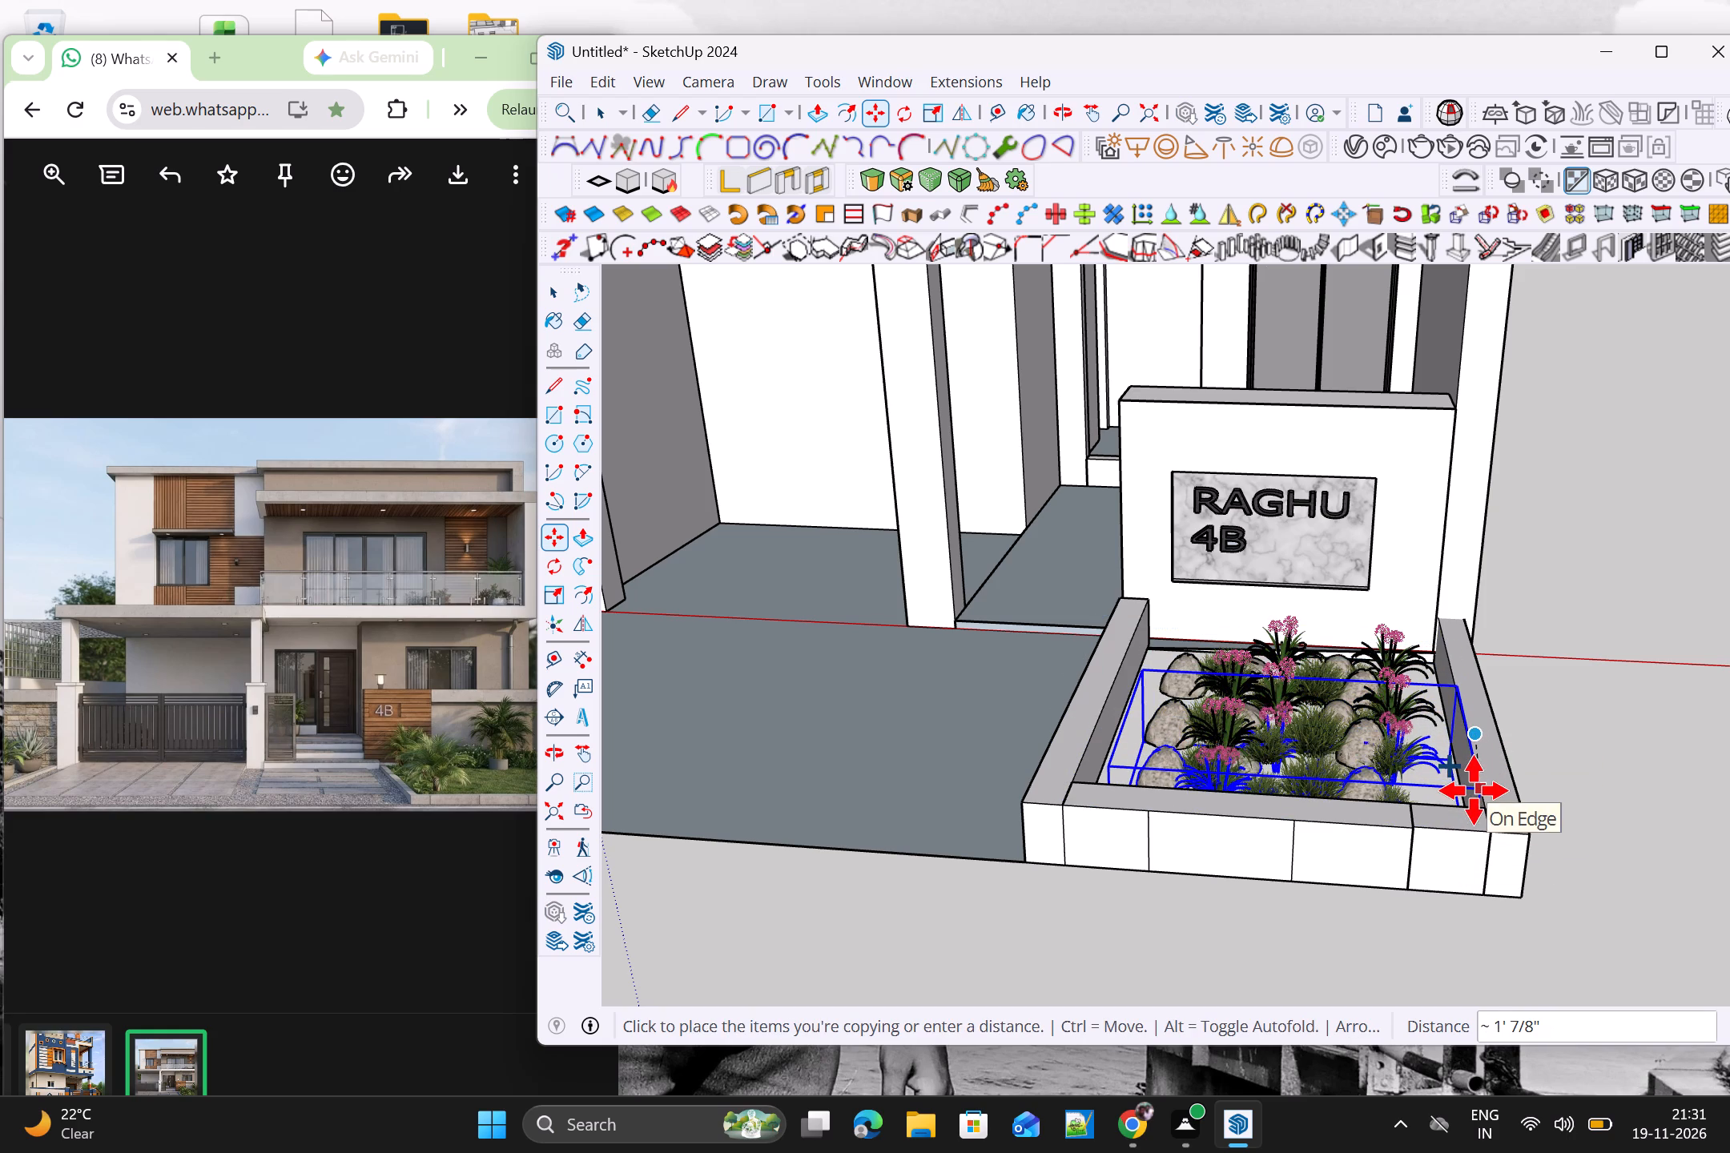
left_click(1474, 788)
scroll(1617, 769, "down", 2)
key("space")
left_click(1642, 761)
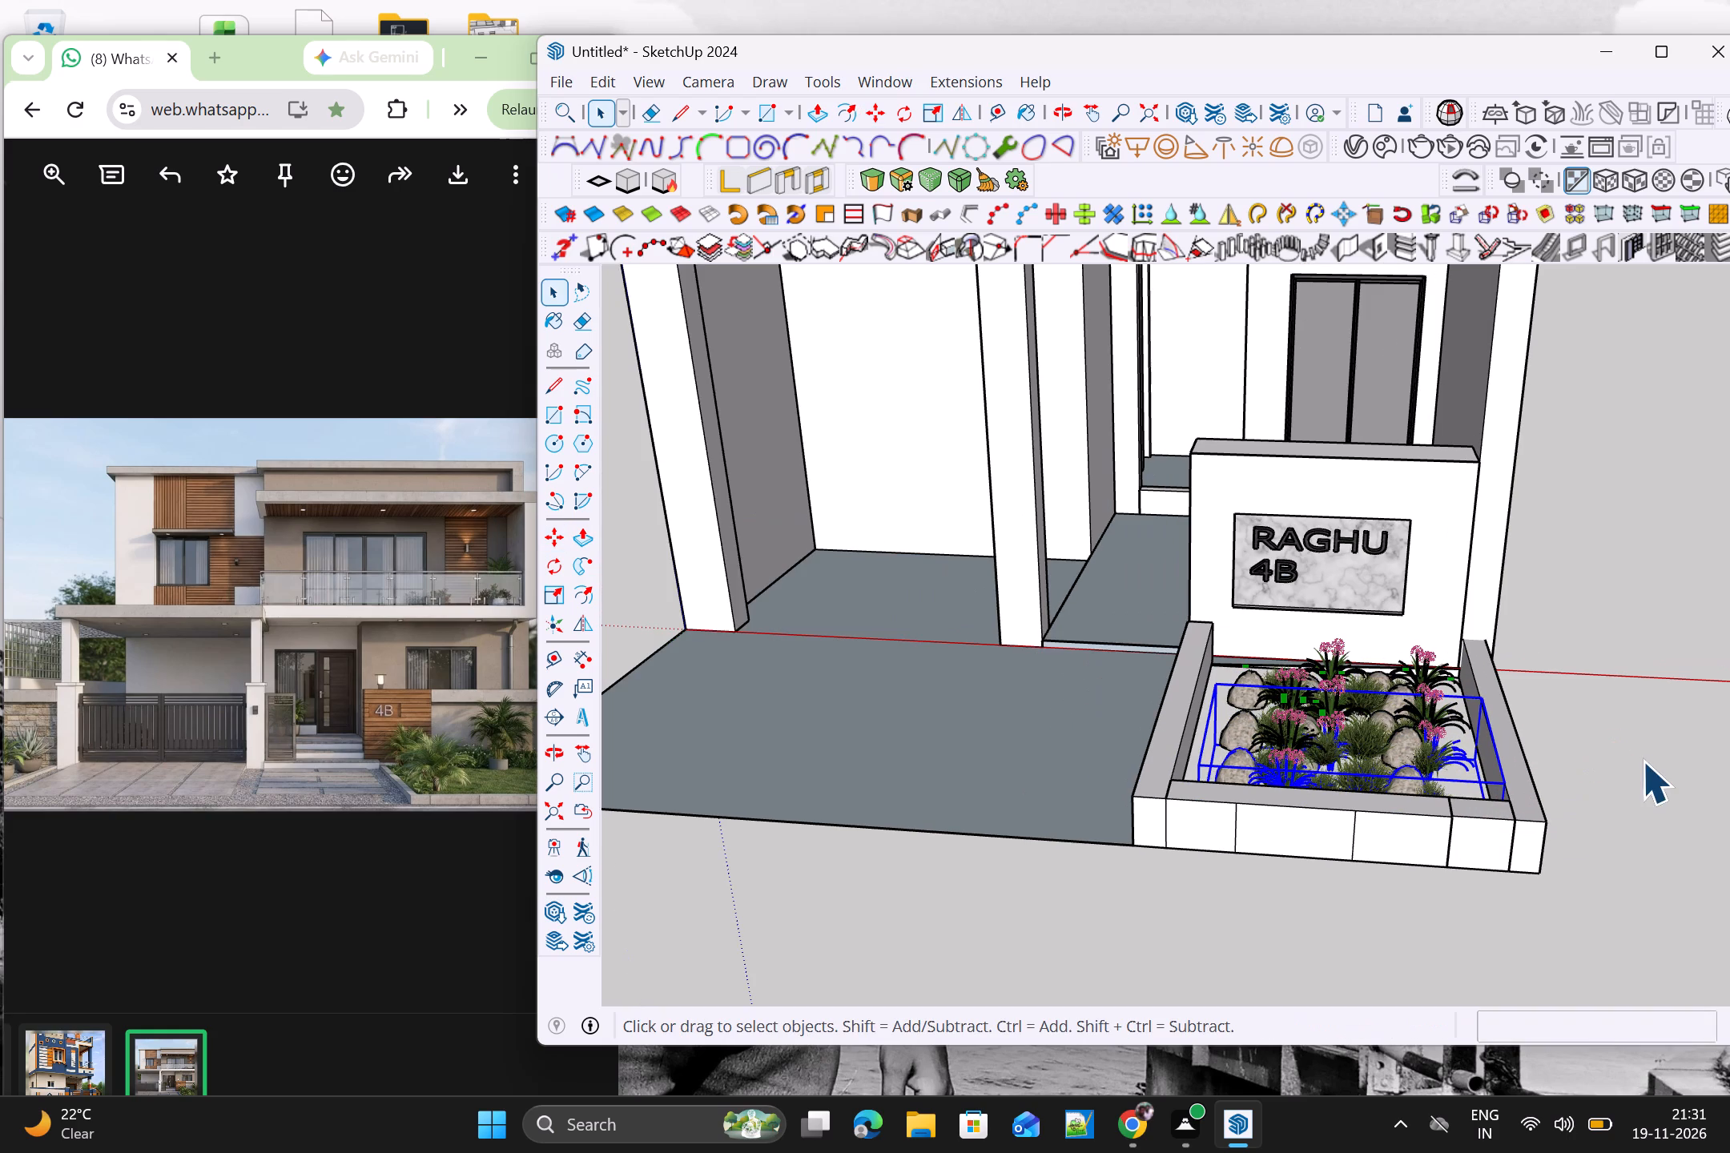
Copy the frontmost plant group about 1' 1" further toward the front border, parallel to the planter's side edge.
middle_click_drag(1607, 798, 1039, 926)
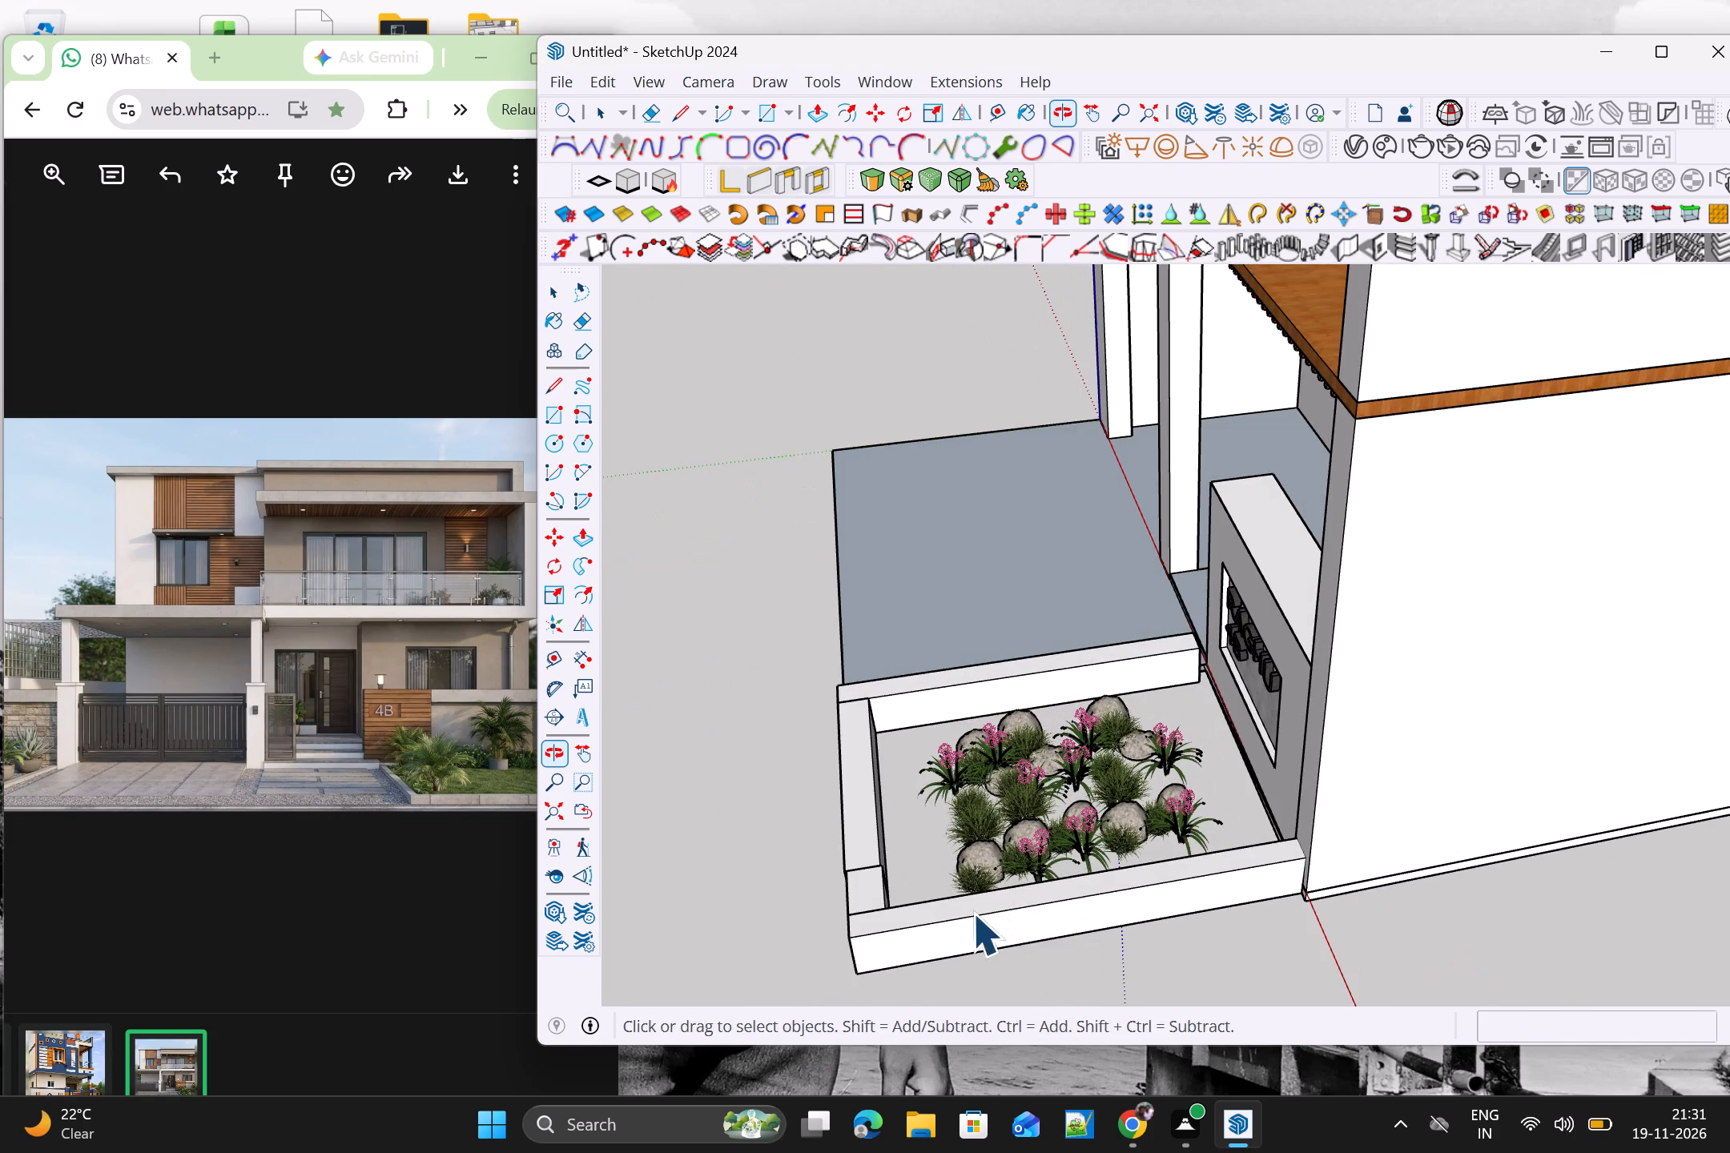
scroll(959, 909, "up", 7)
left_click(1025, 837)
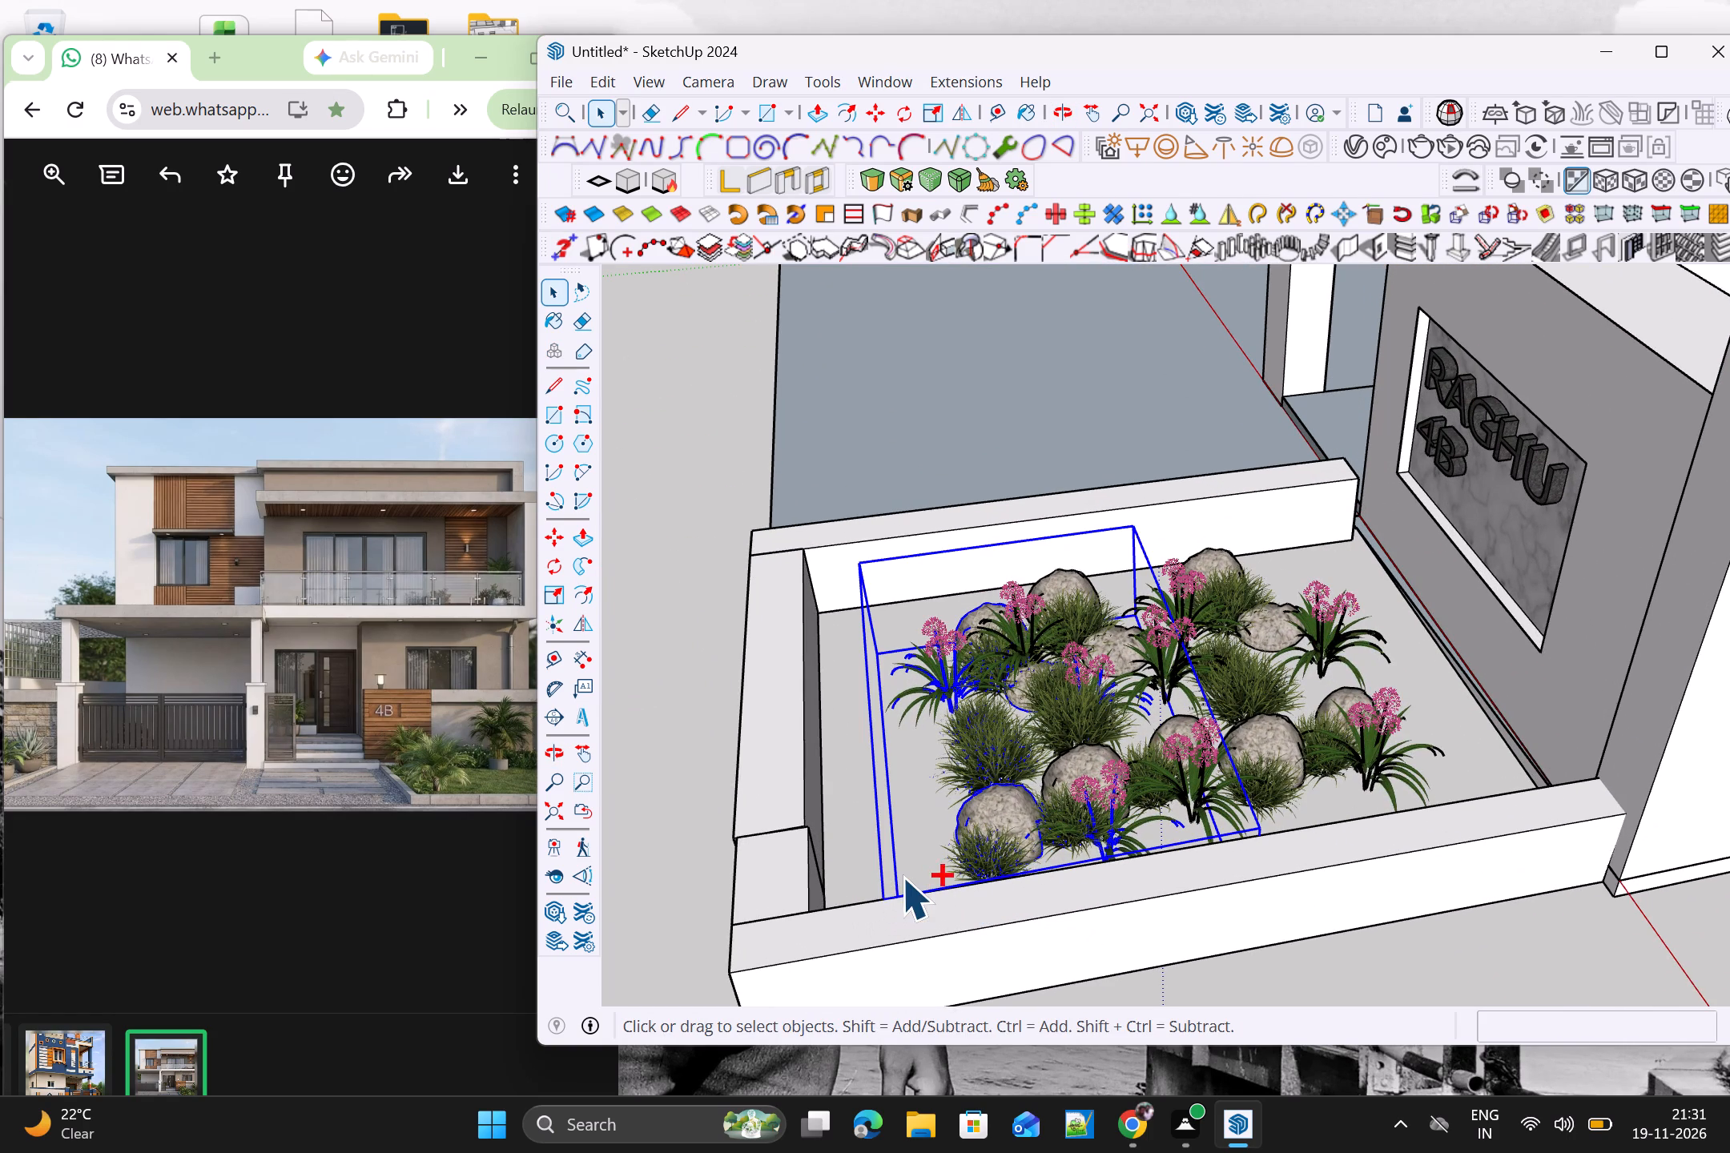
left_click_drag(873, 890, 842, 891)
key("m")
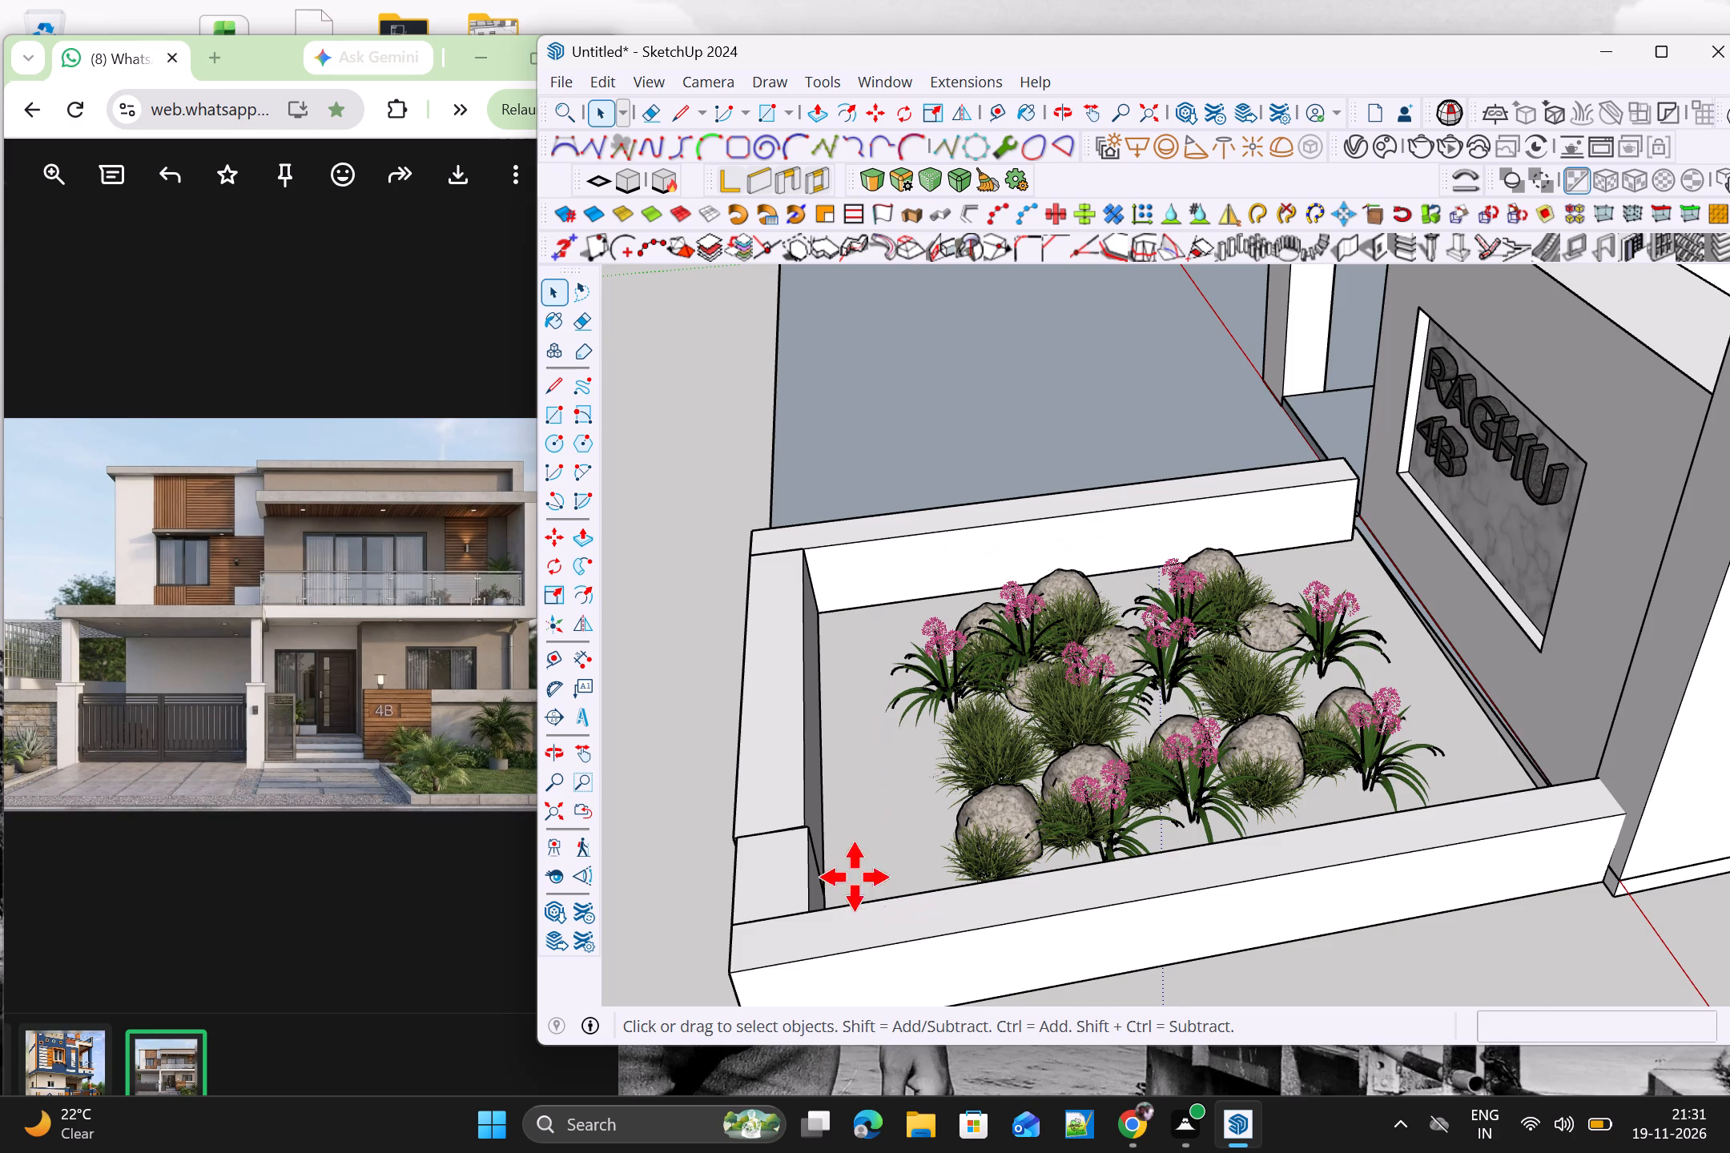
left_click(884, 890)
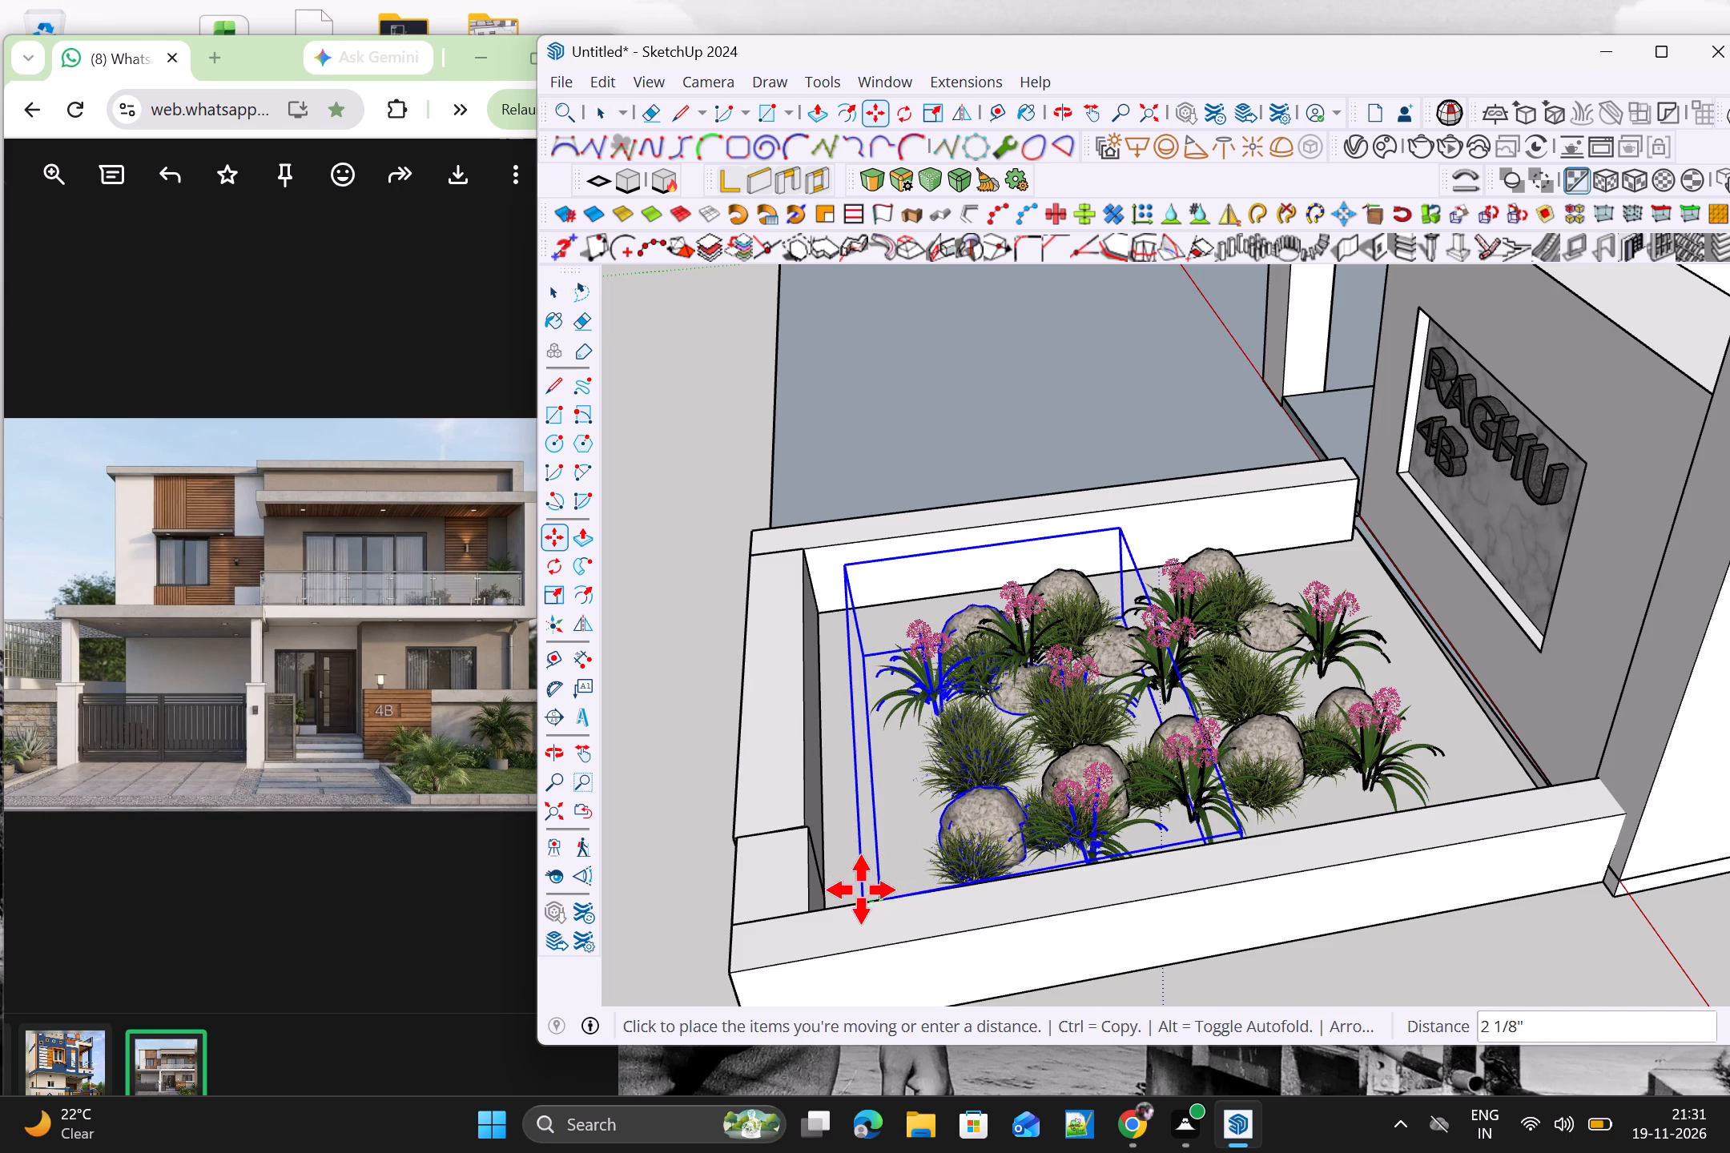
left_click(751, 910)
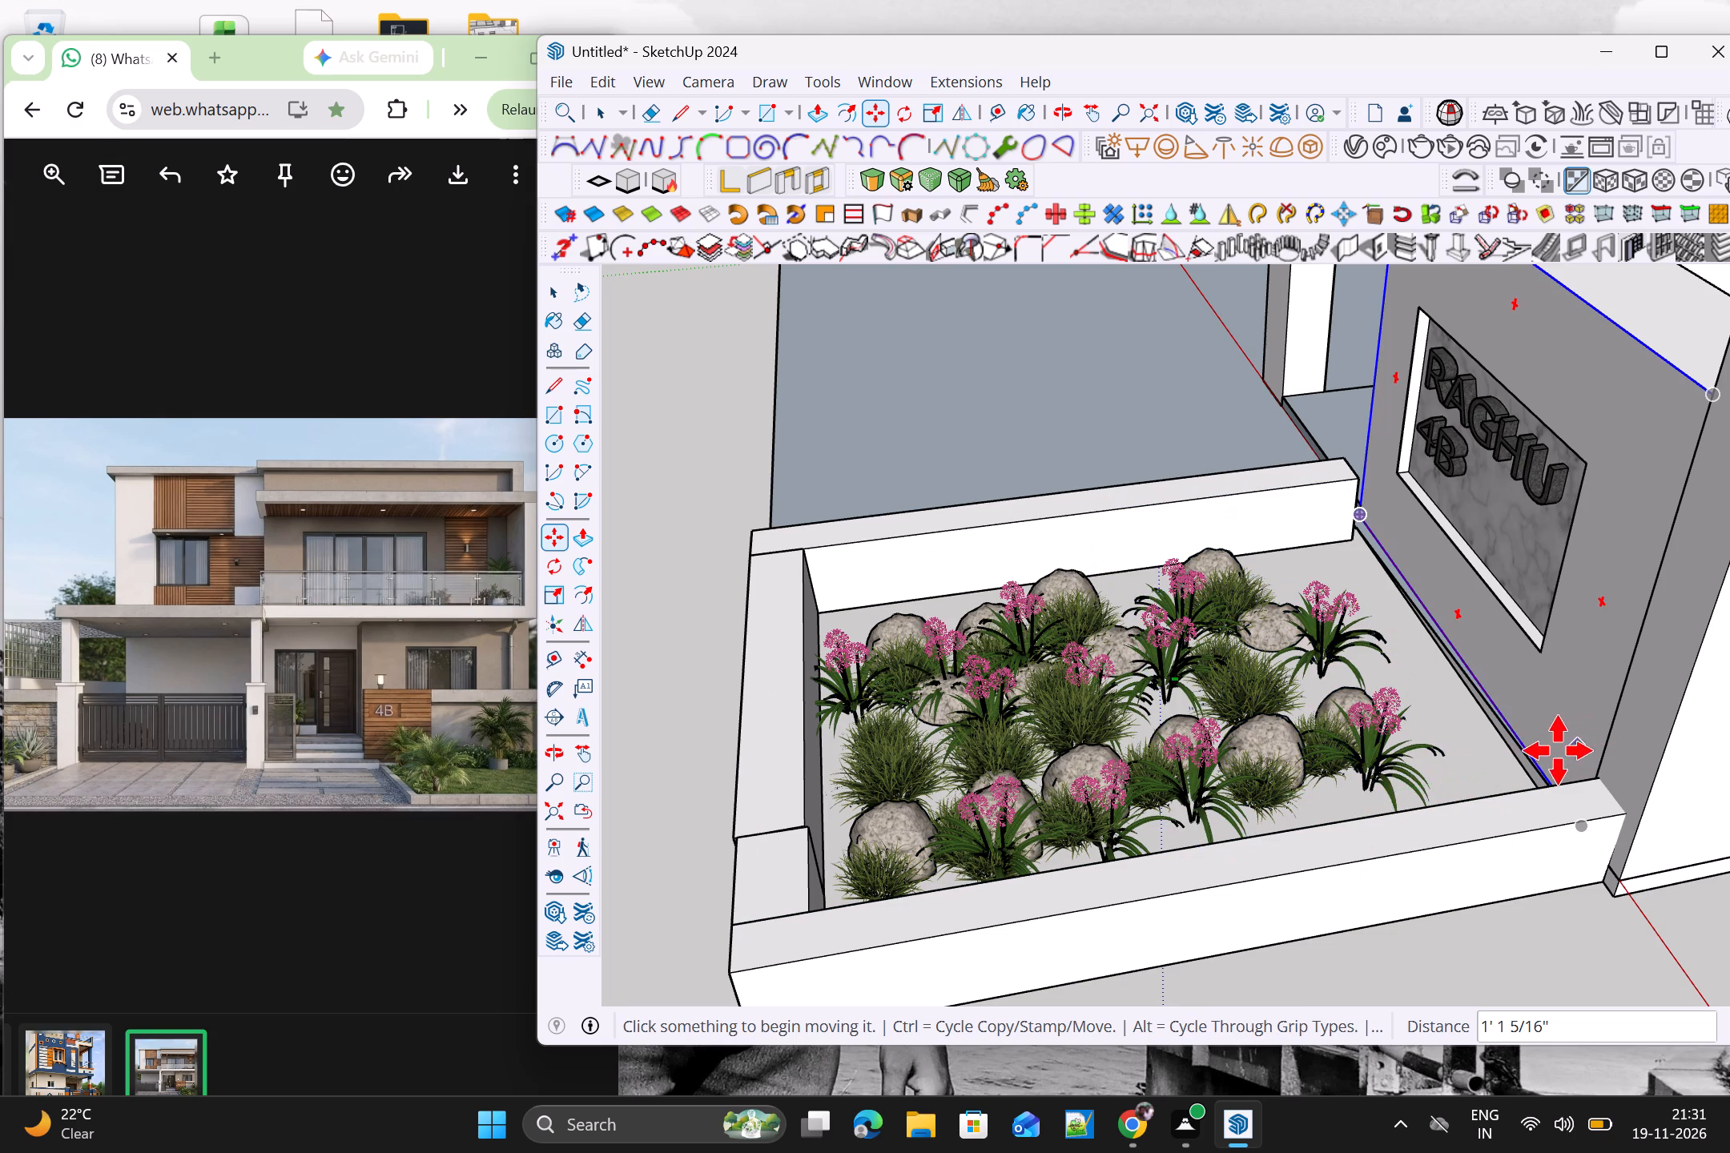
Copy the rearmost plant group about 1' toward the RAGHU 4B sign wall to fill the back of the planter.
left_click(1379, 768)
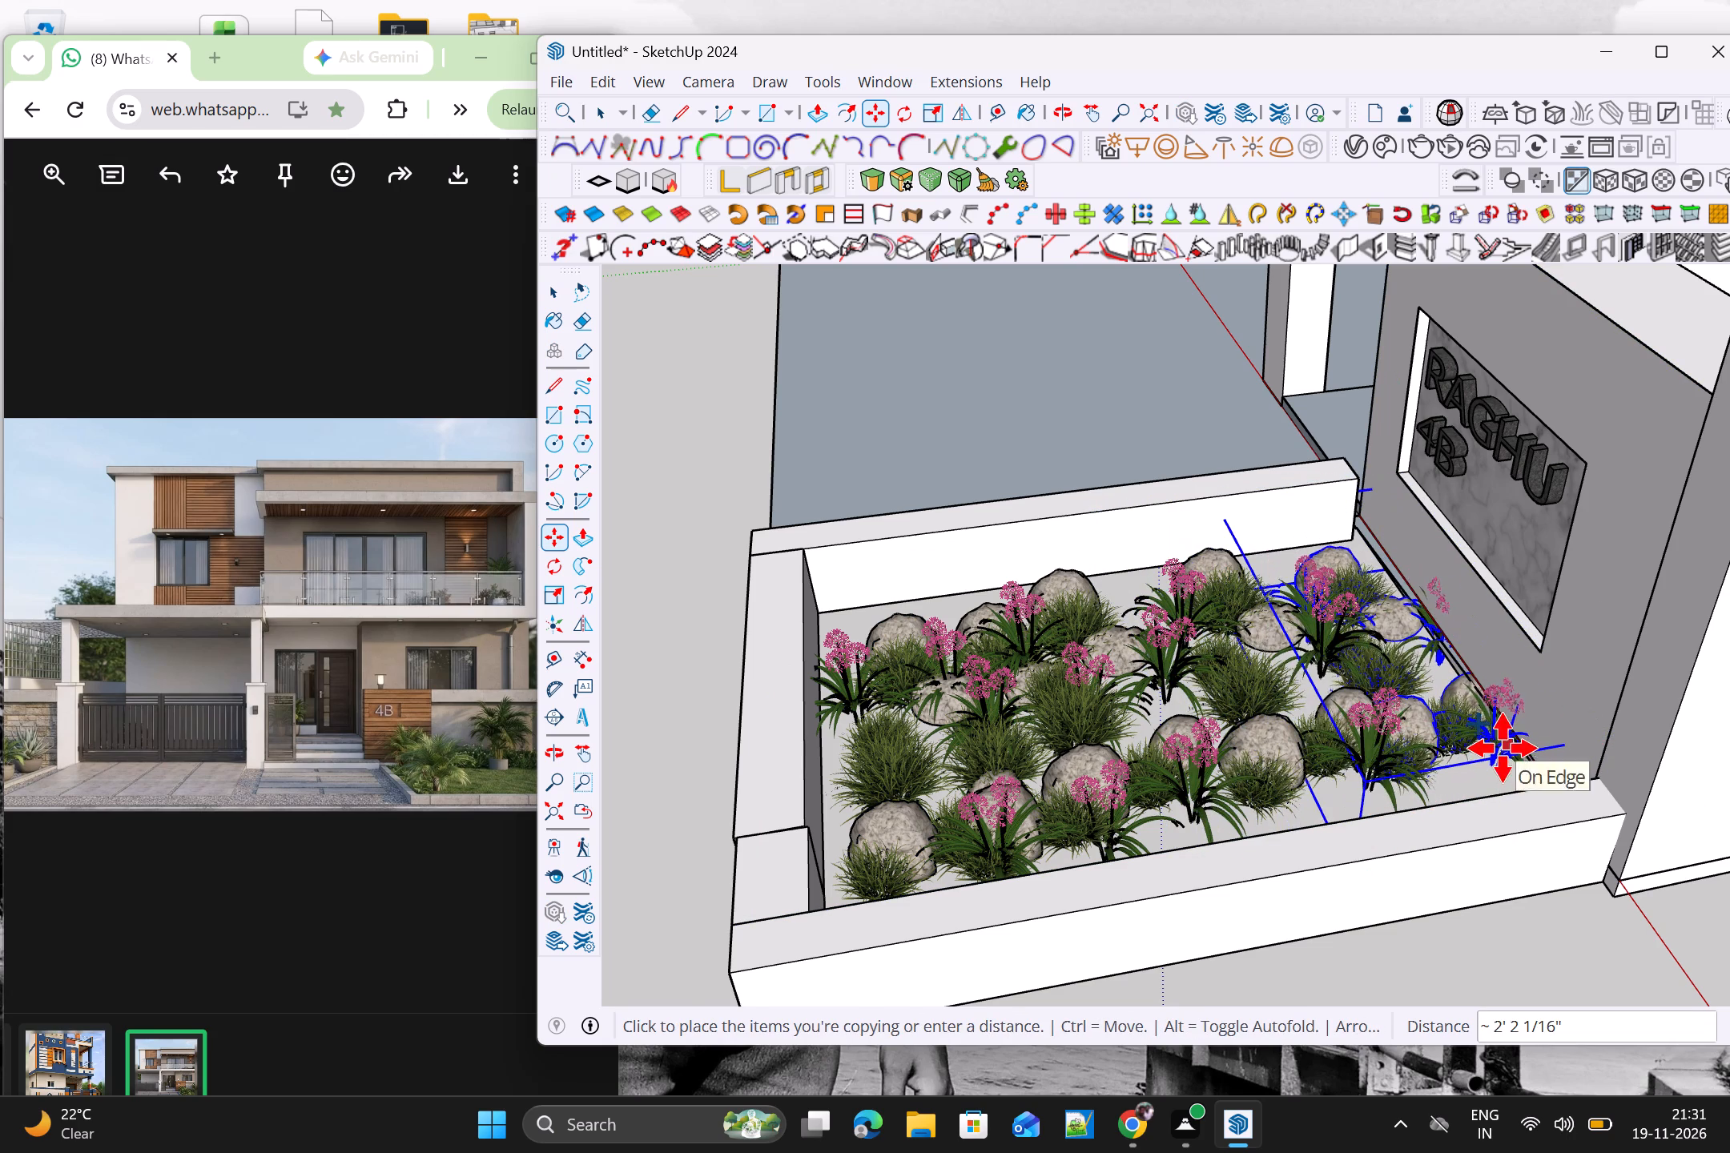
left_click(1470, 748)
scroll(1504, 748, "down", 7)
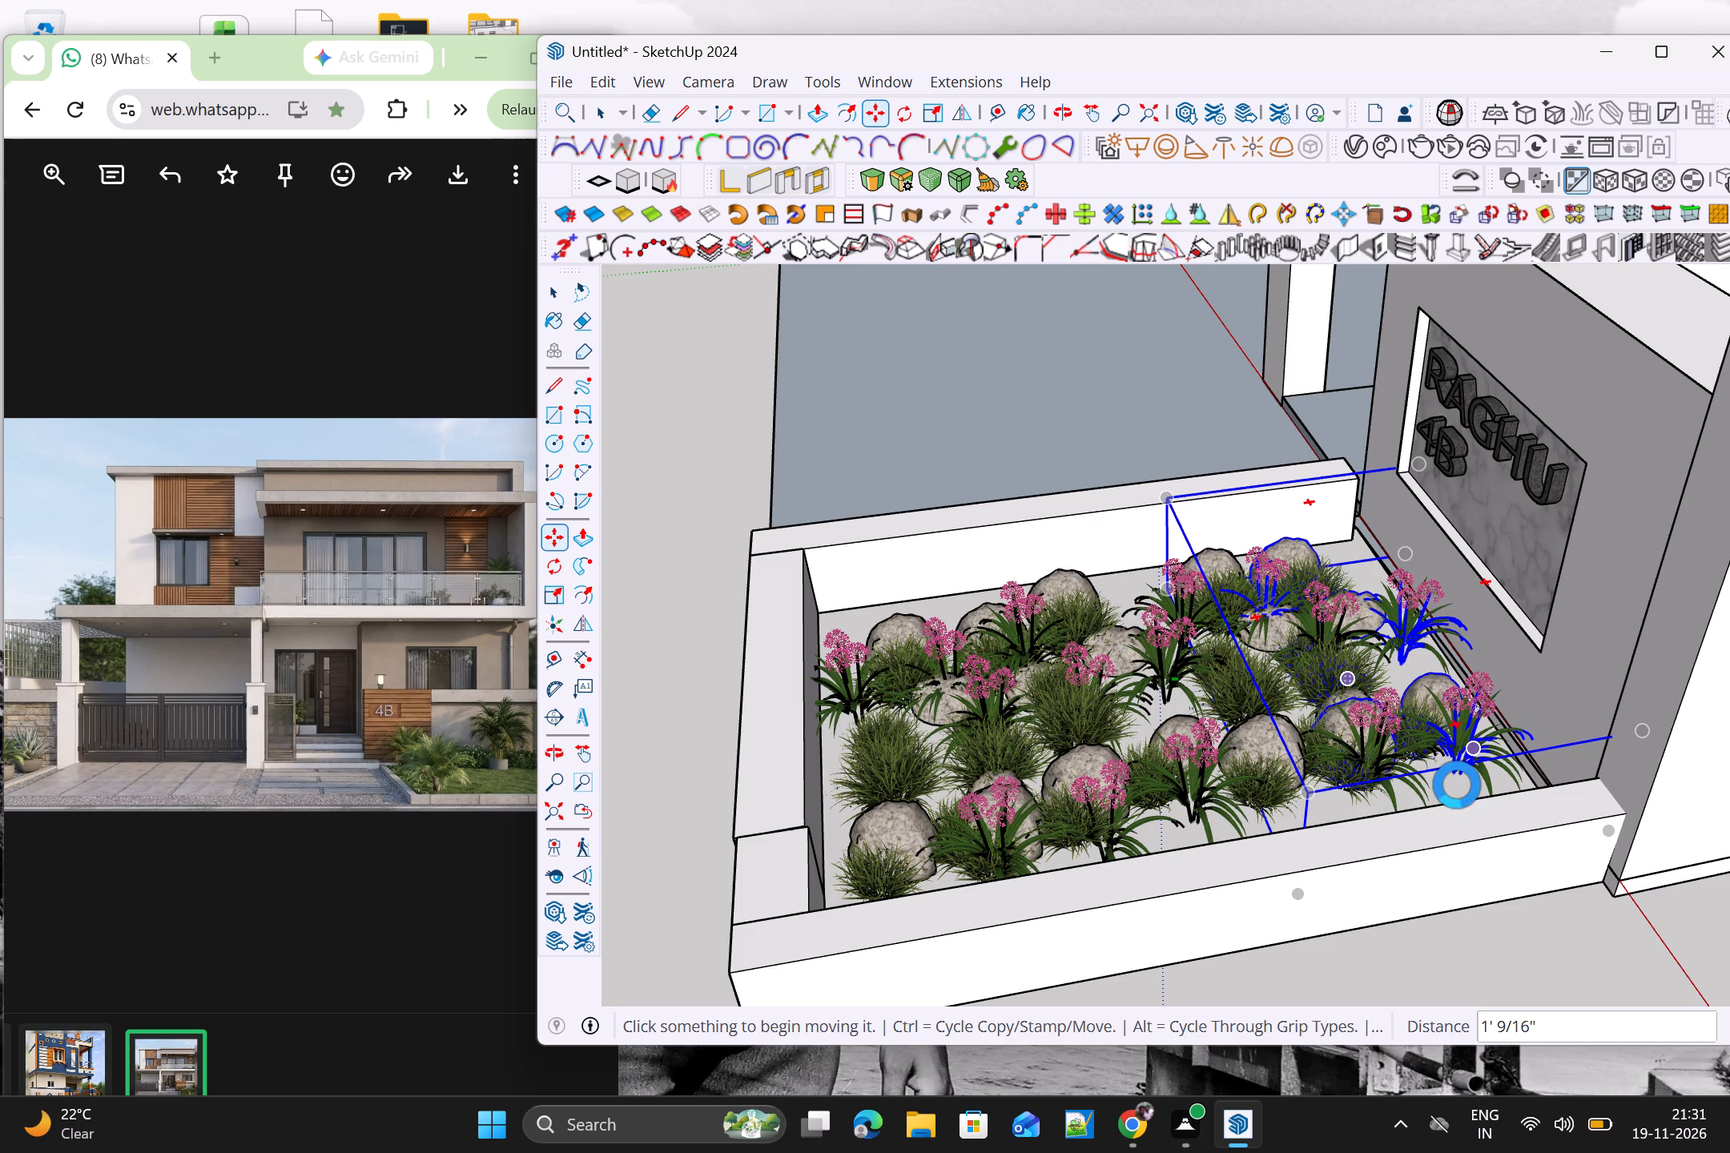
key("space")
scroll(1437, 786, "down", 5)
key("space")
scroll(1248, 814, "down", 3)
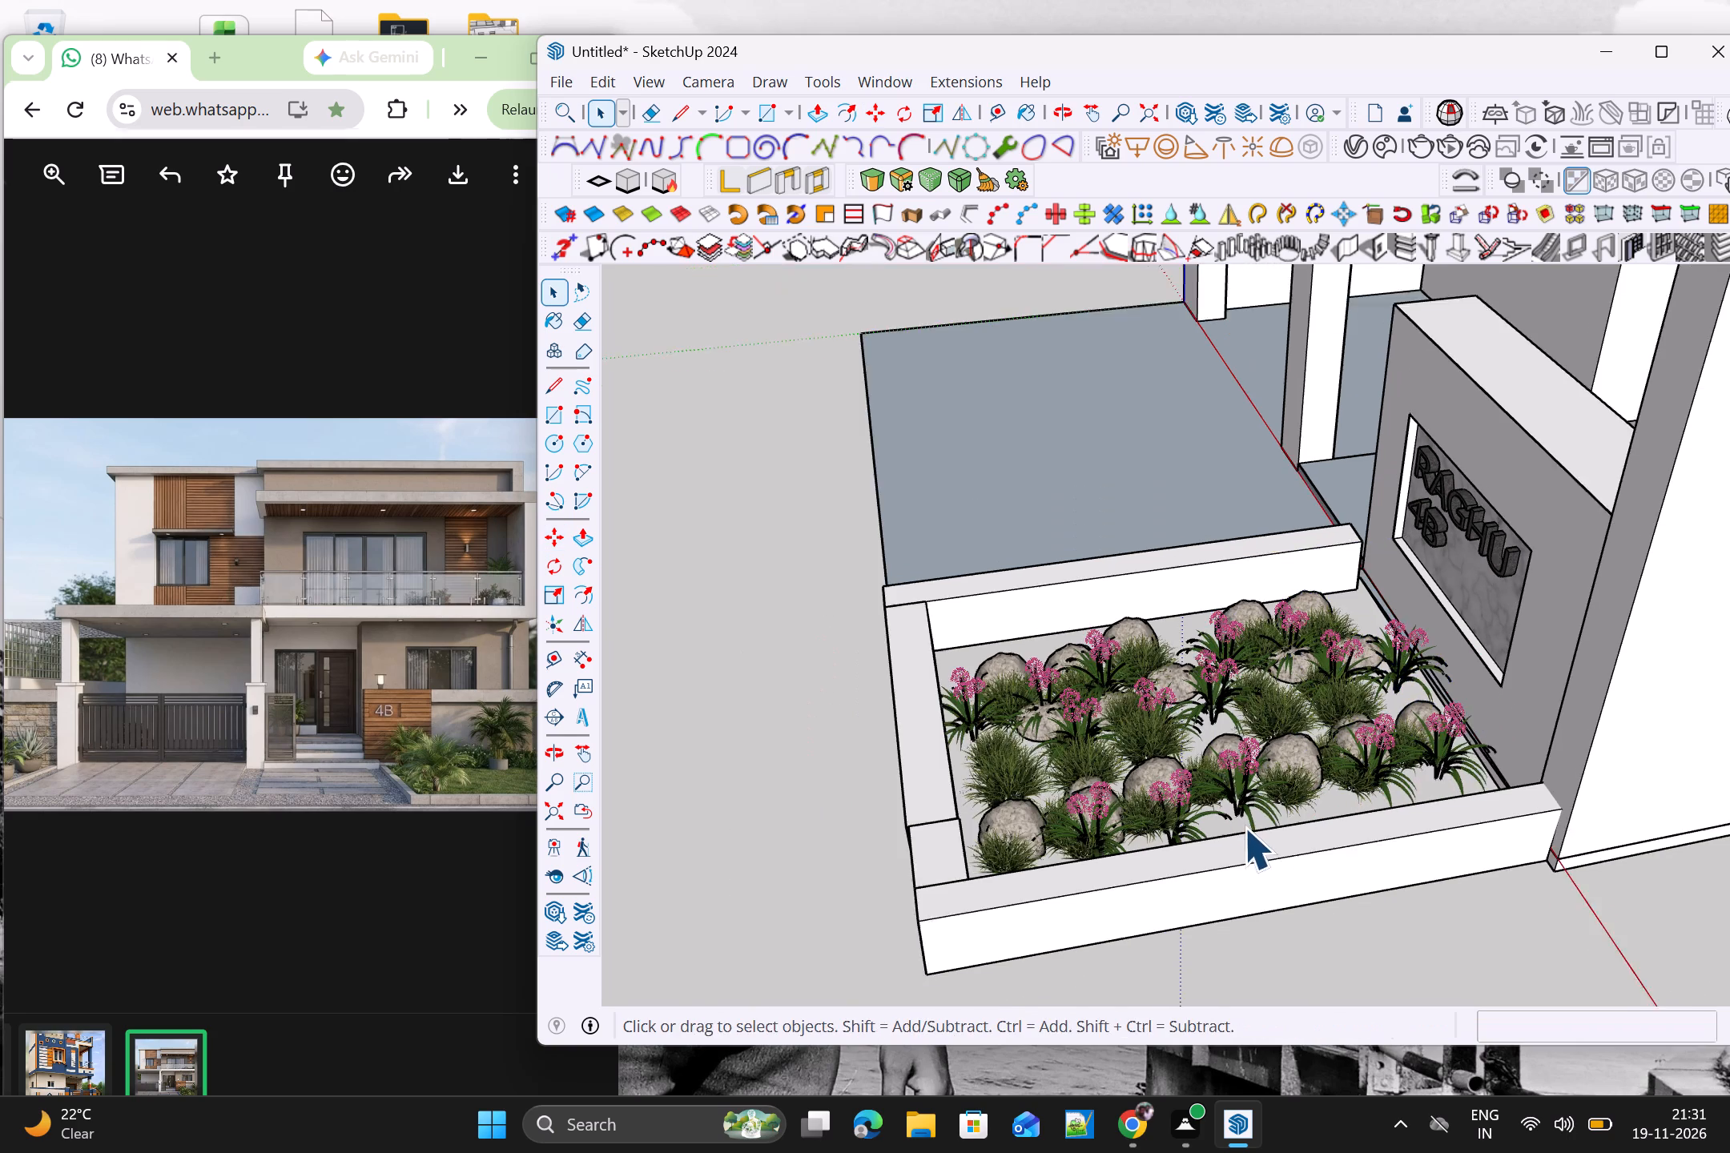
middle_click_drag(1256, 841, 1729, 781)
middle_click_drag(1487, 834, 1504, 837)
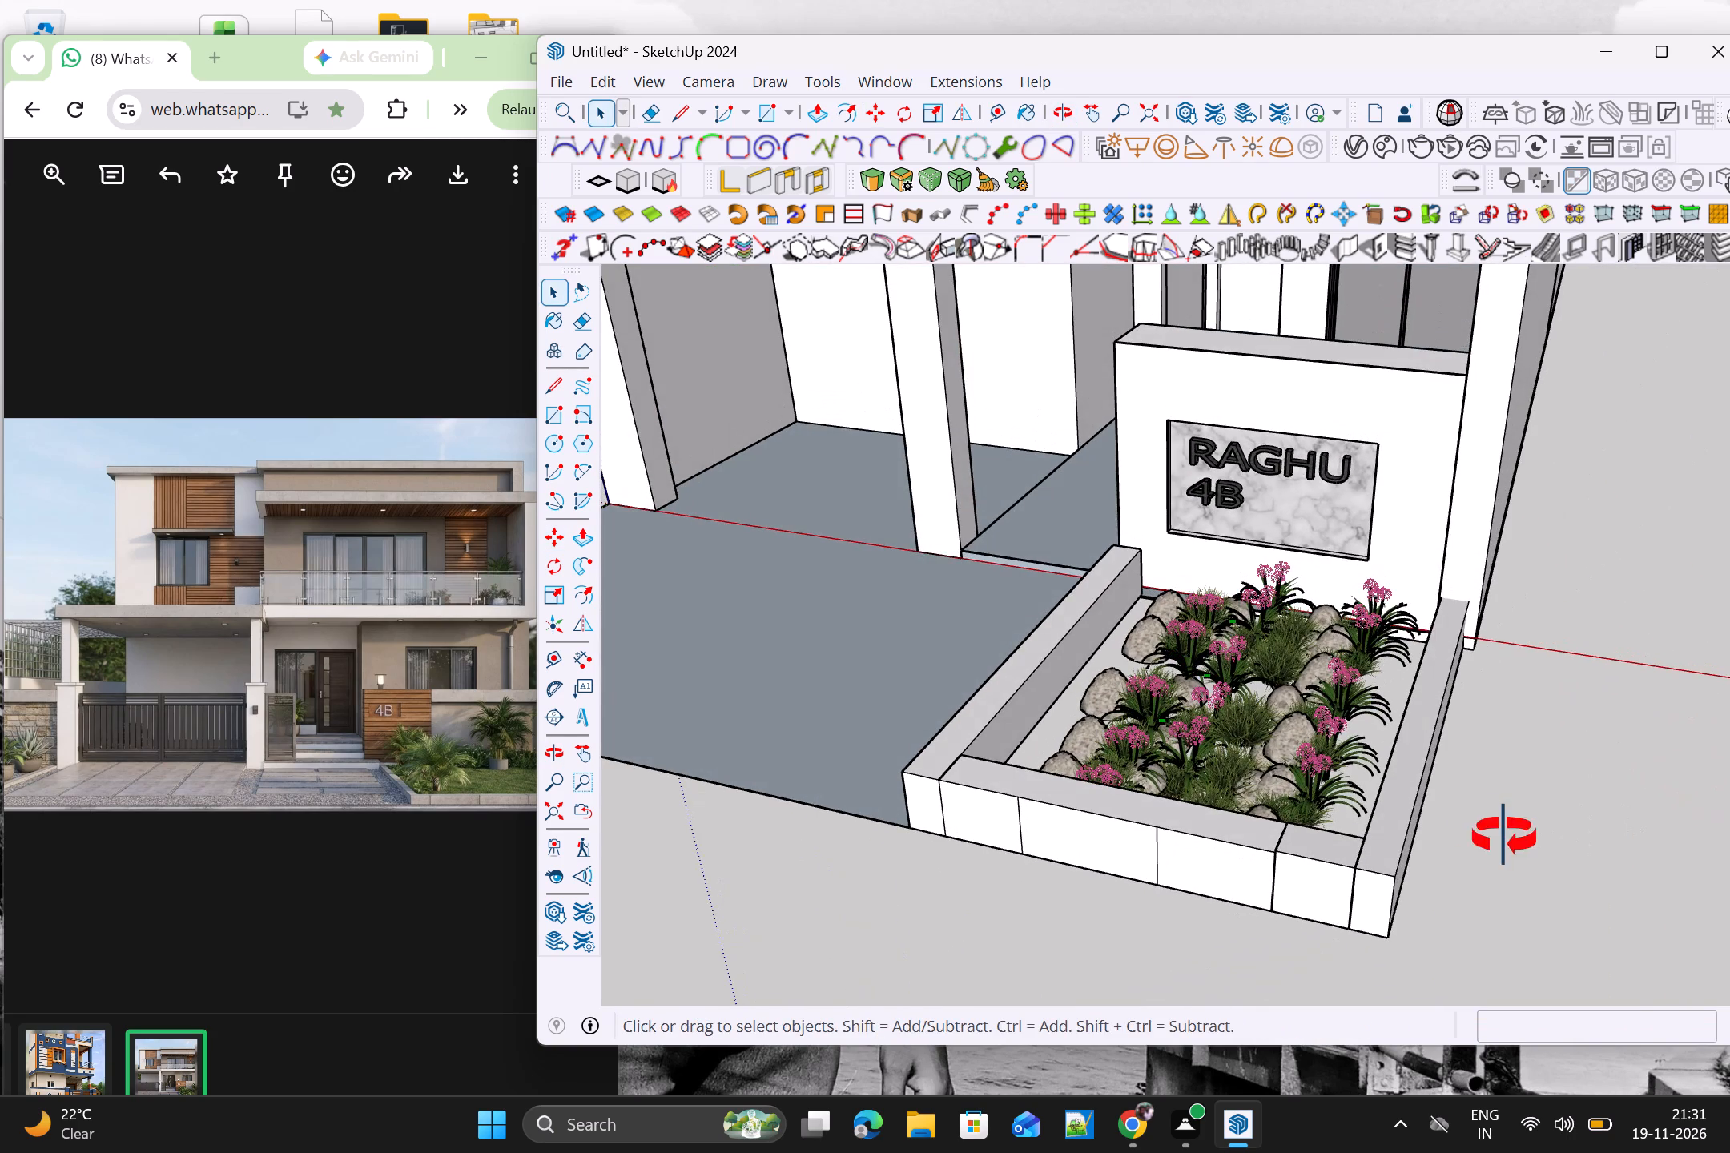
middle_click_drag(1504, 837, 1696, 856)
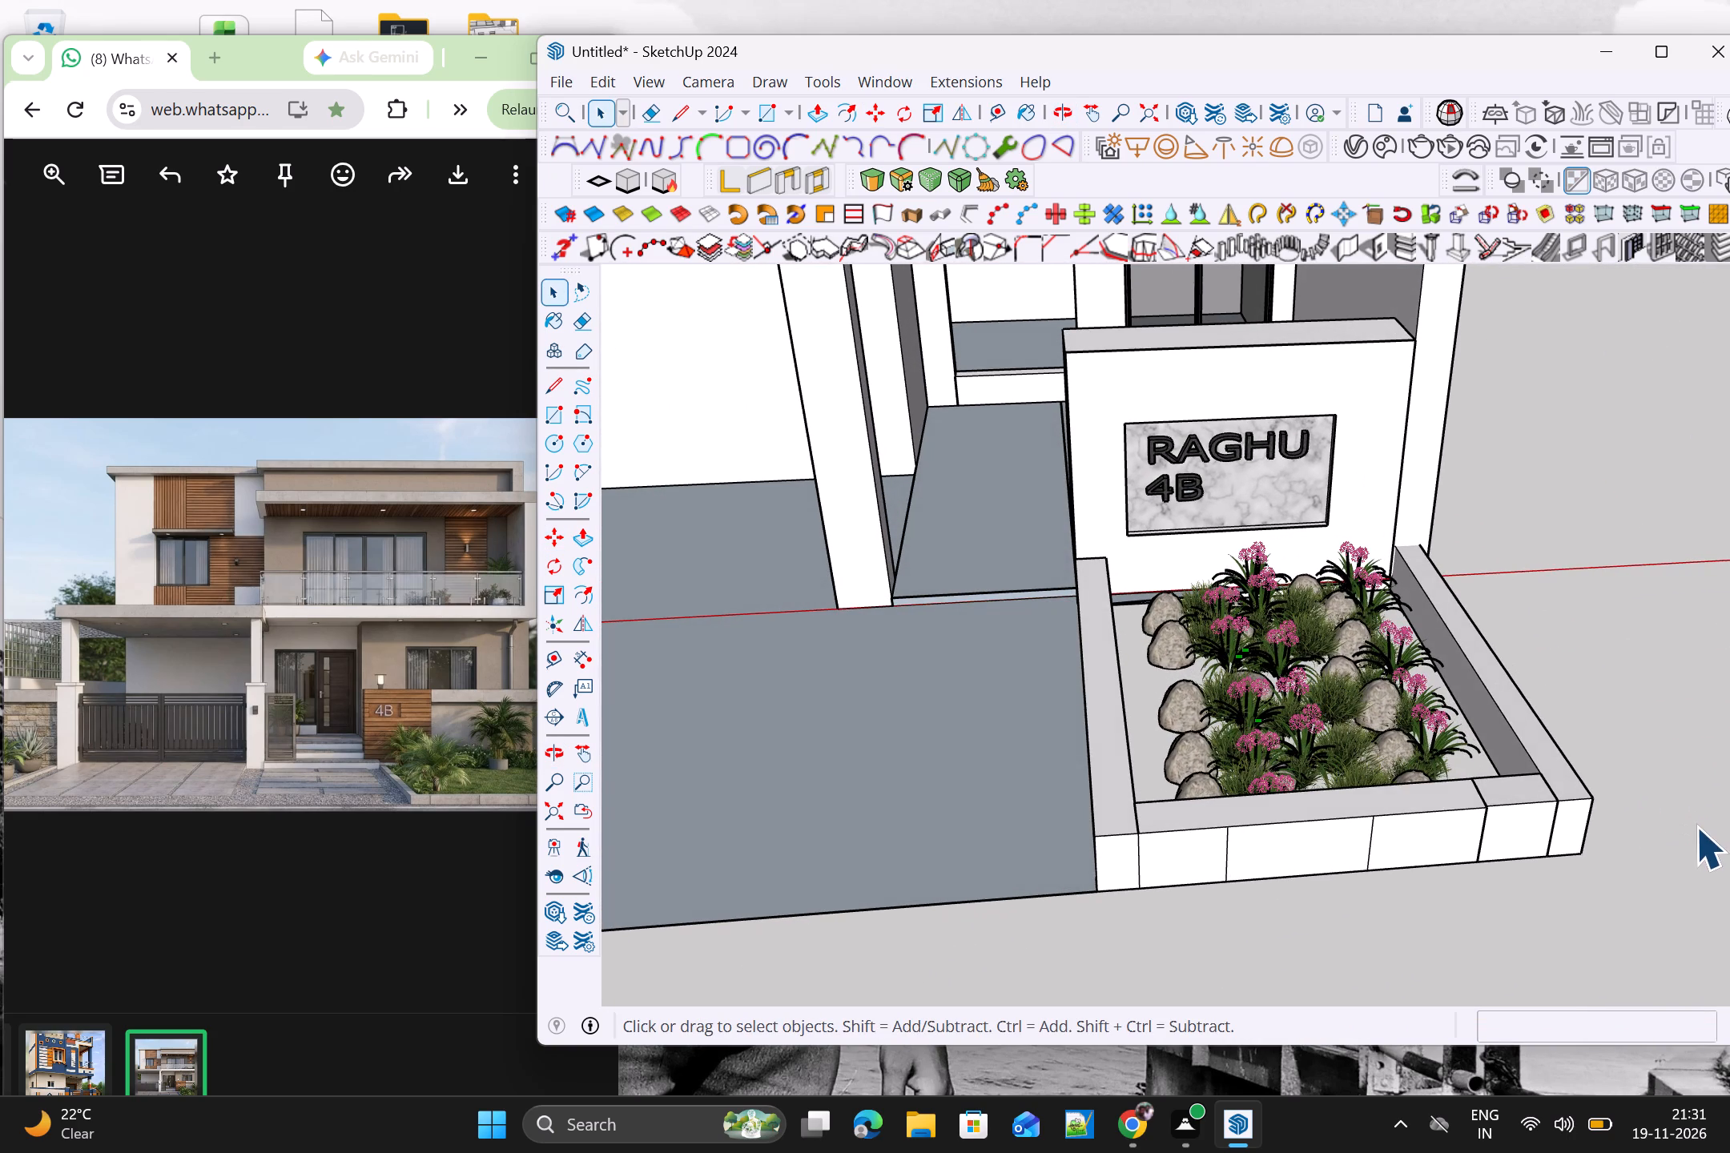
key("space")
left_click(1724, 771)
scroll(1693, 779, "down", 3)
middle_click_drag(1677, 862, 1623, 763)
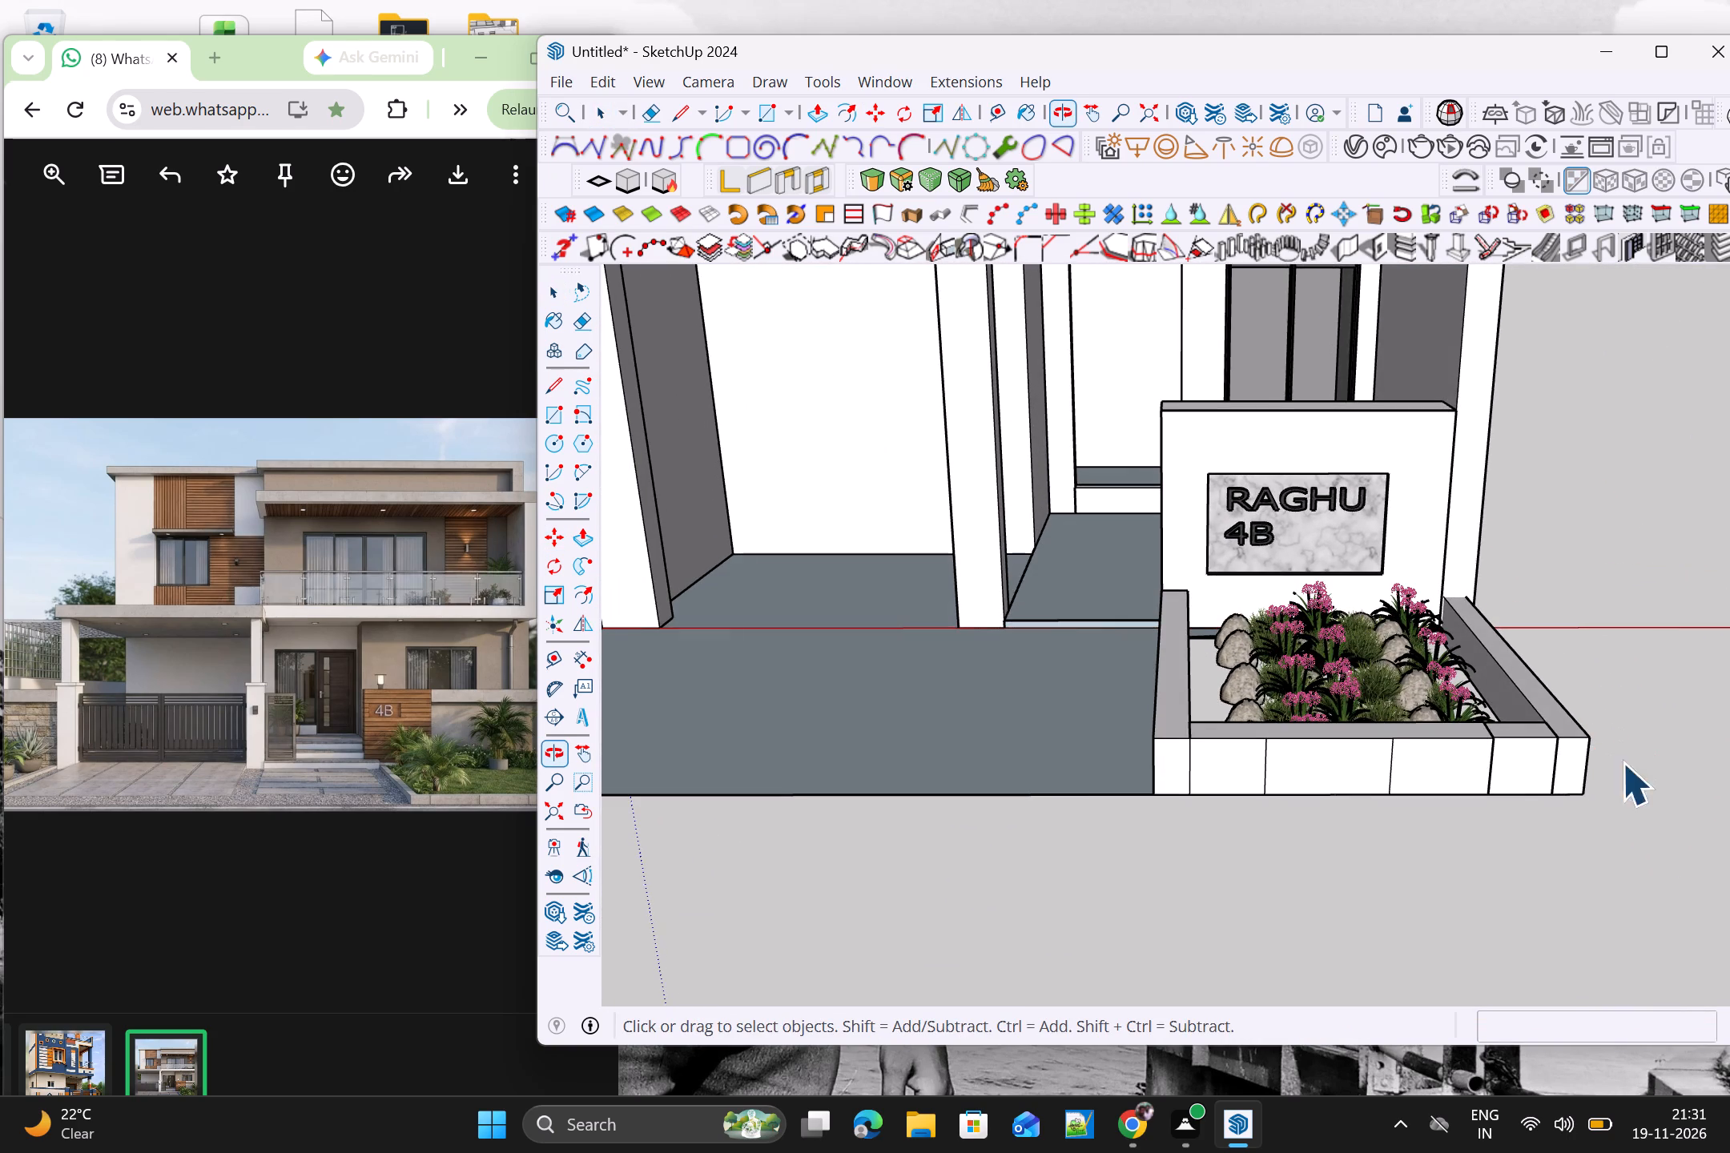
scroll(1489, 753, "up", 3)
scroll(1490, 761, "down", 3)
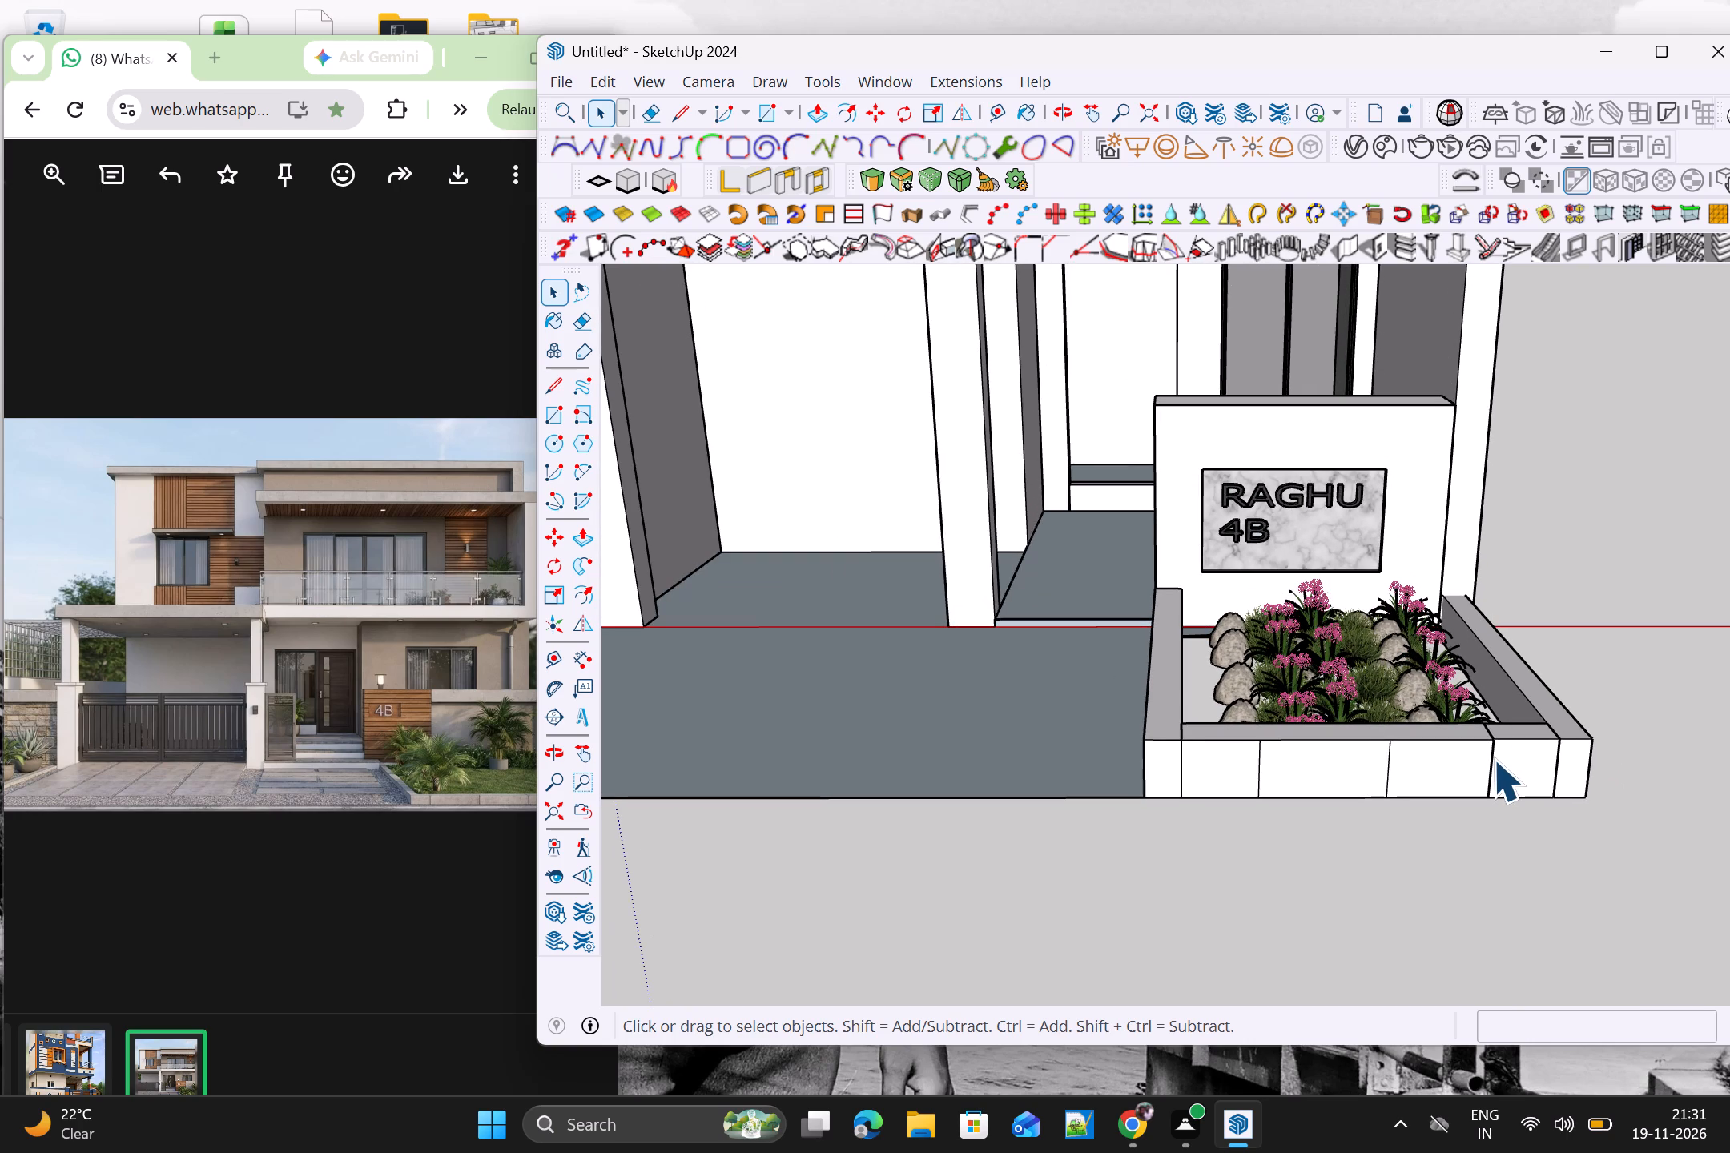
Open 3D Warehouse and browse the TREES model results for a suitable tree for the house front.
left_click(893, 78)
left_click(918, 279)
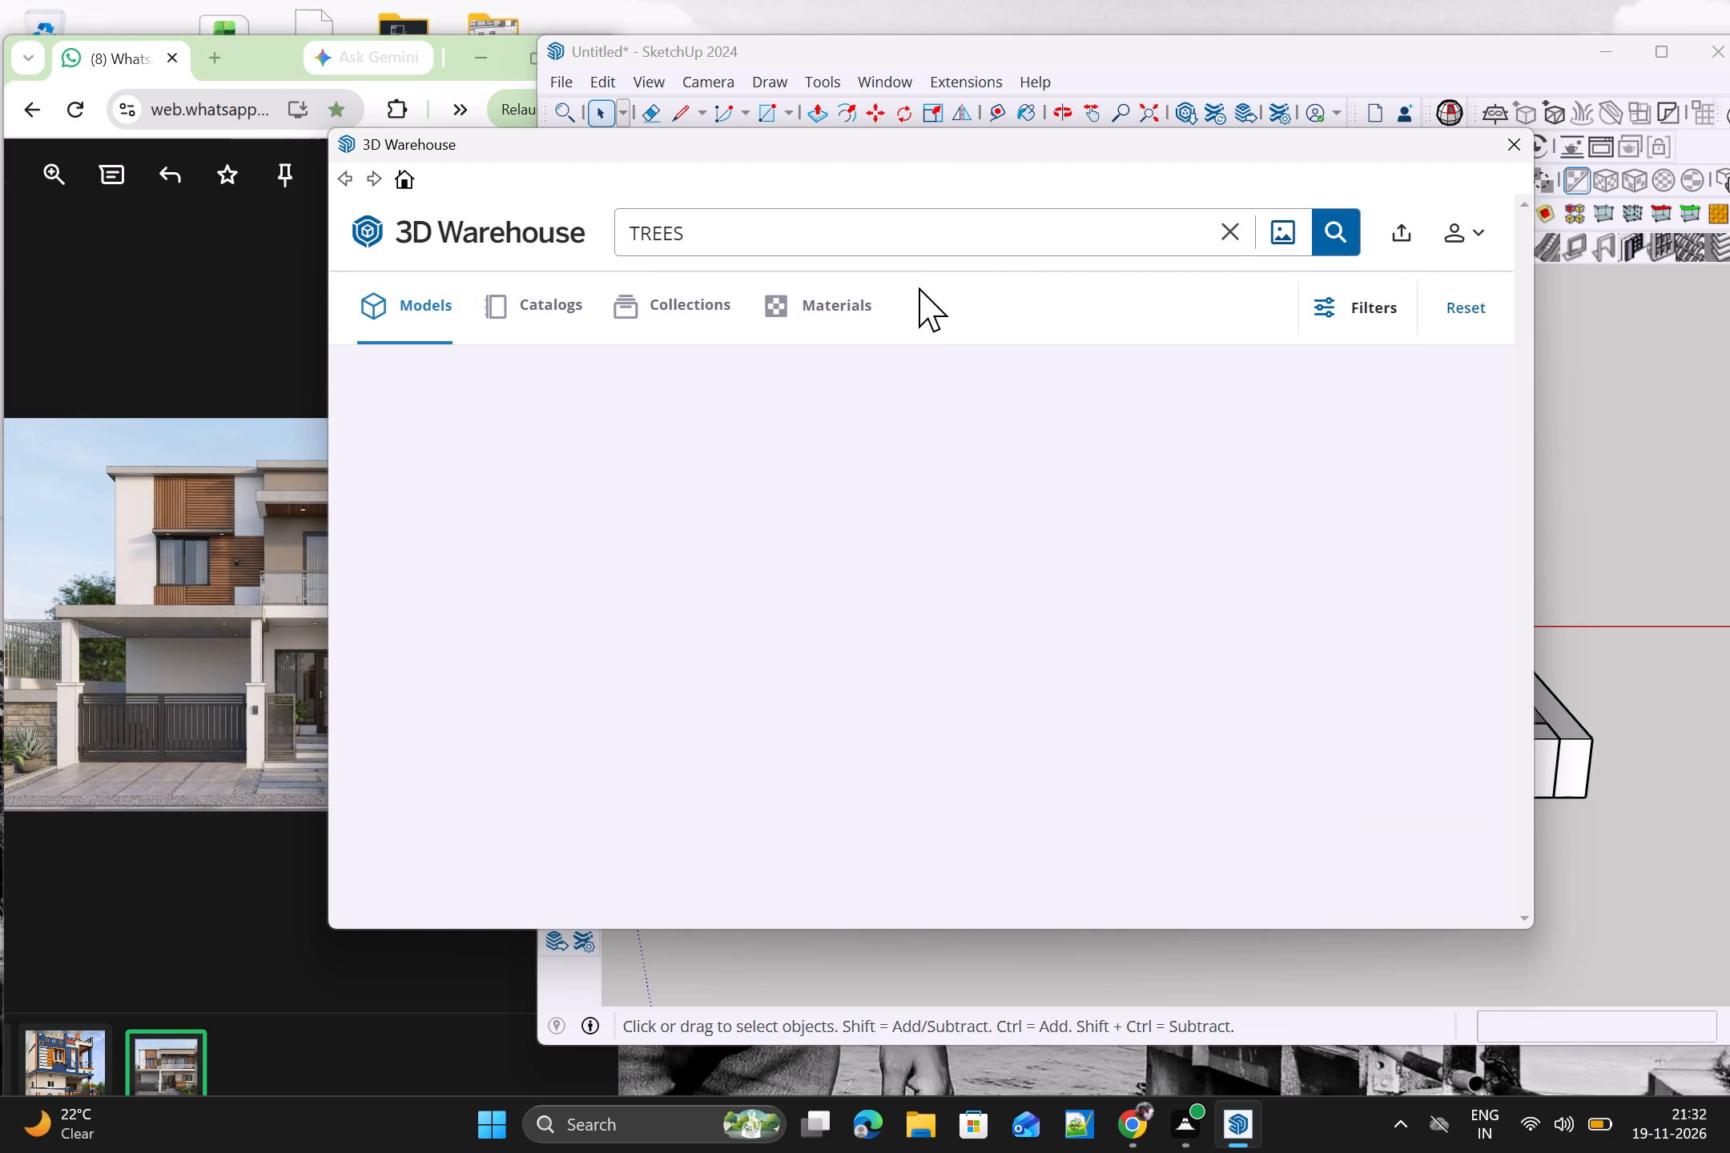
scroll(1167, 658, "down", 3)
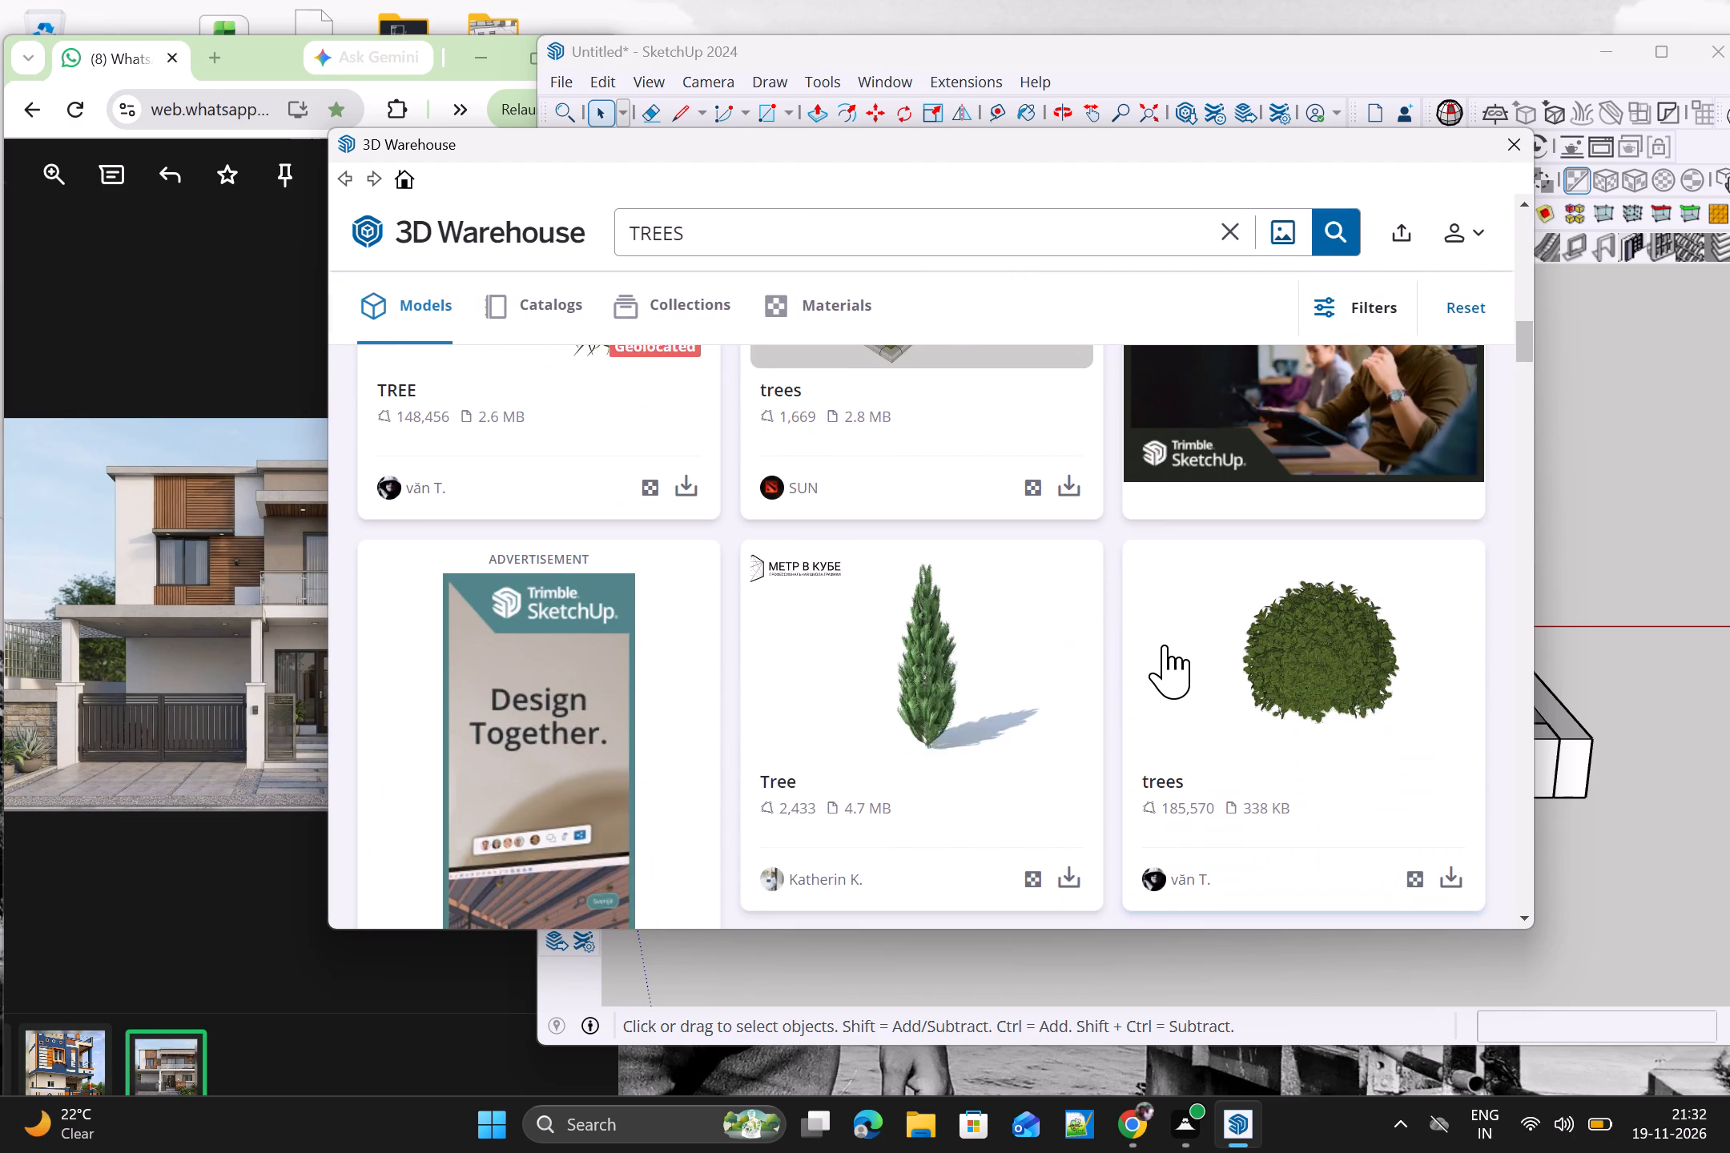
scroll(1165, 643, "down", 2)
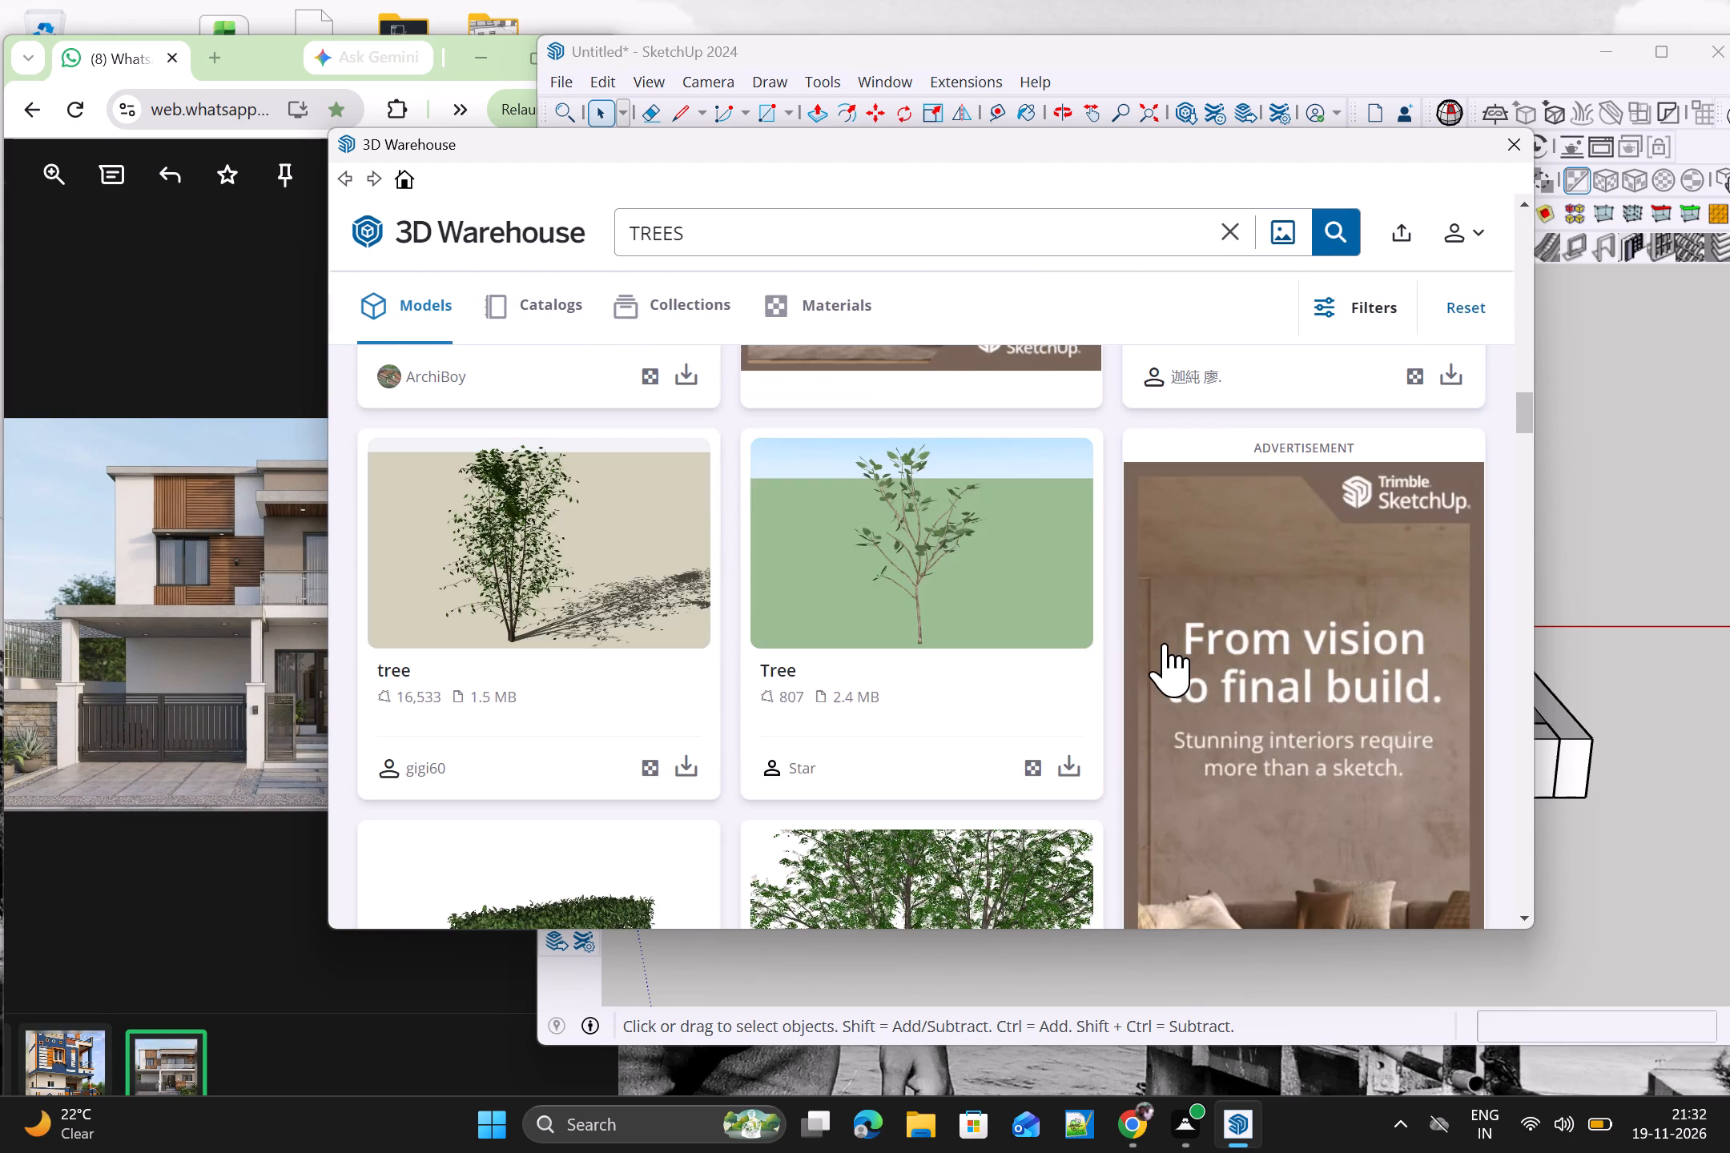
scroll(1165, 643, "up", 1)
scroll(1165, 643, "down", 2)
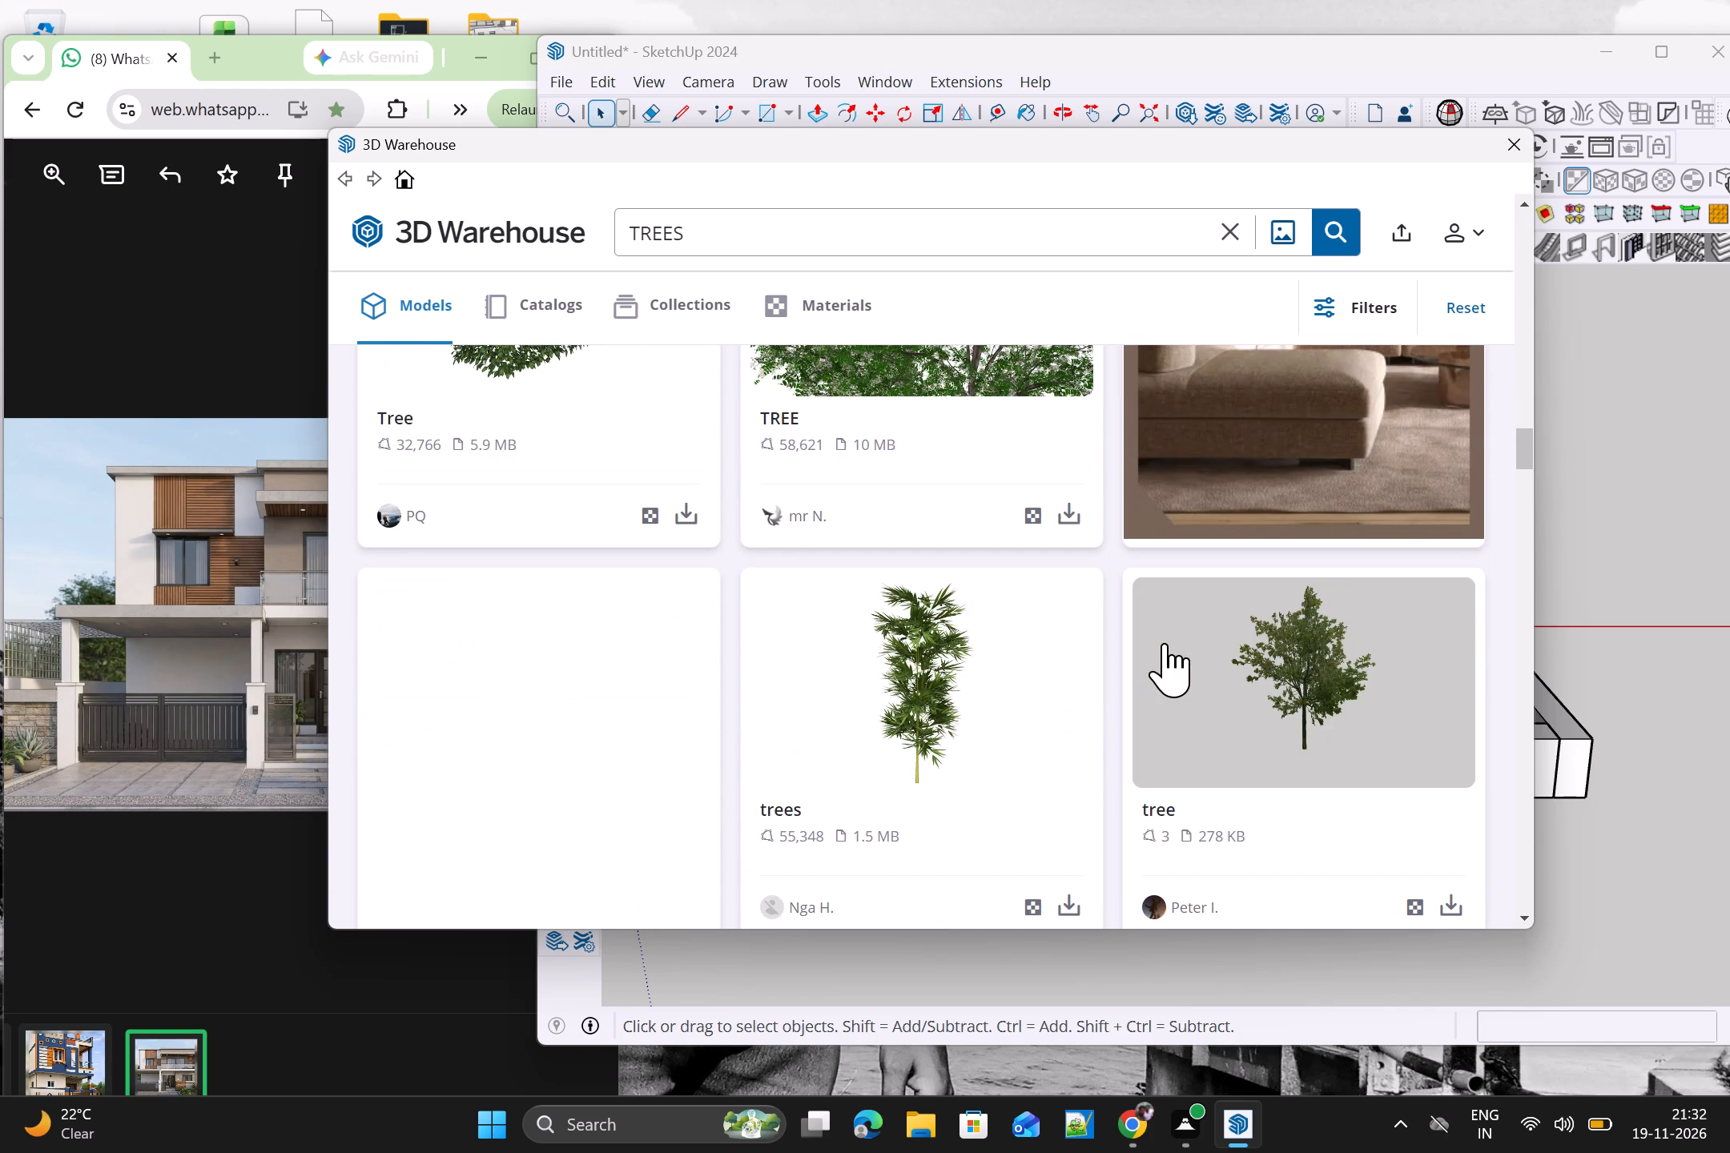
scroll(1165, 643, "down", 2)
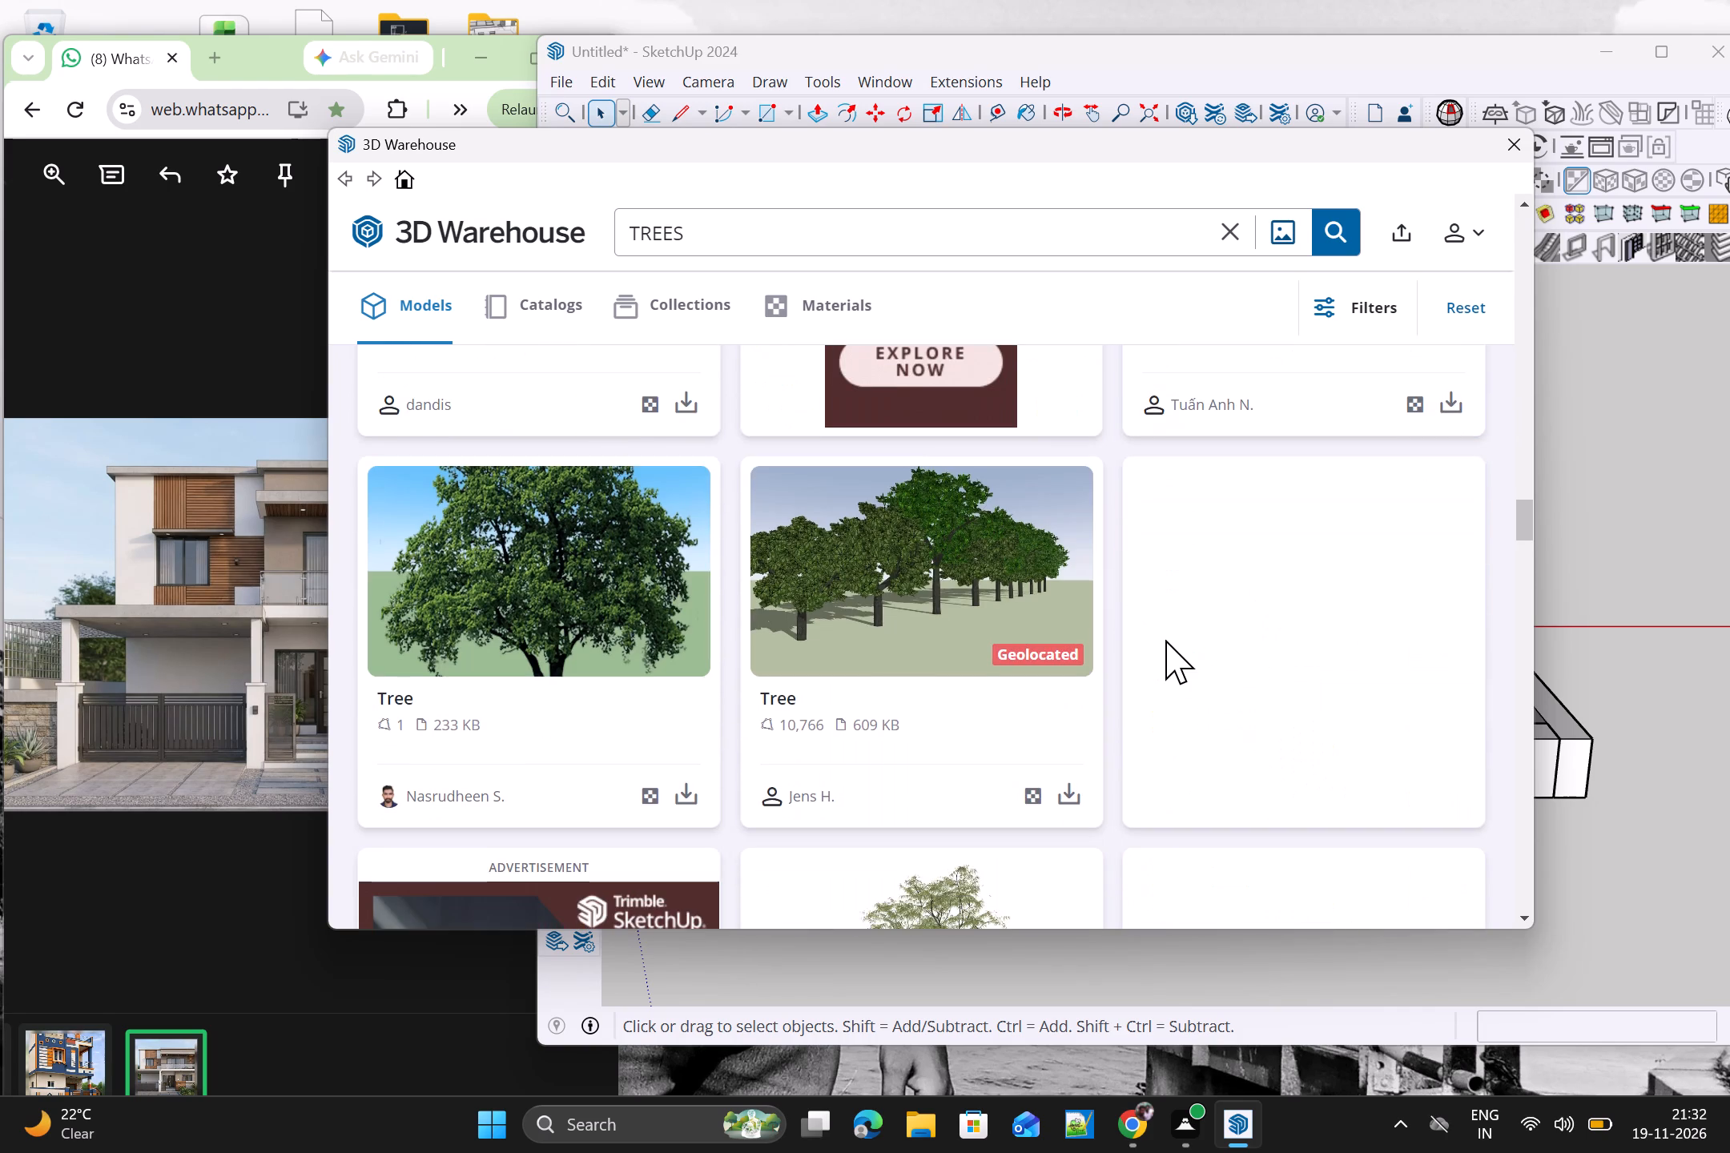
scroll(1165, 640, "down", 2)
scroll(1165, 640, "up", 2)
scroll(1165, 638, "down", 2)
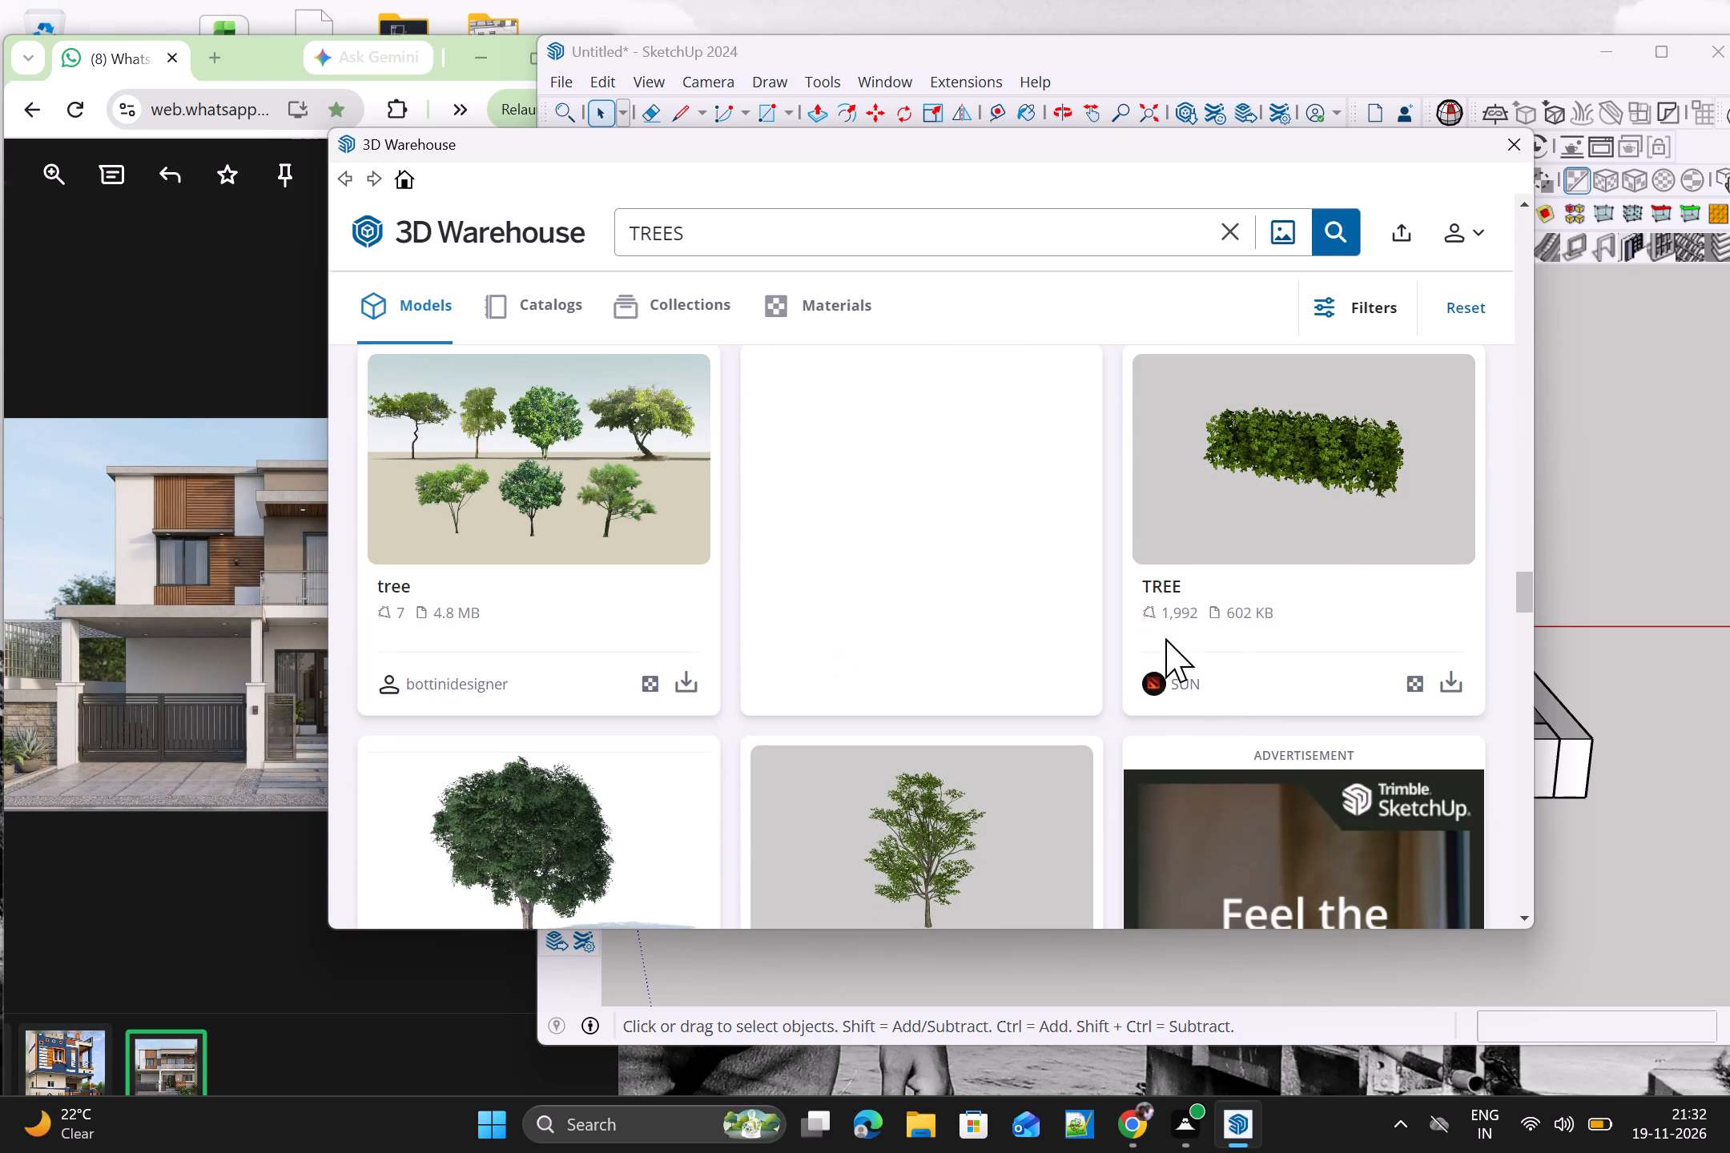
scroll(1165, 638, "down", 1)
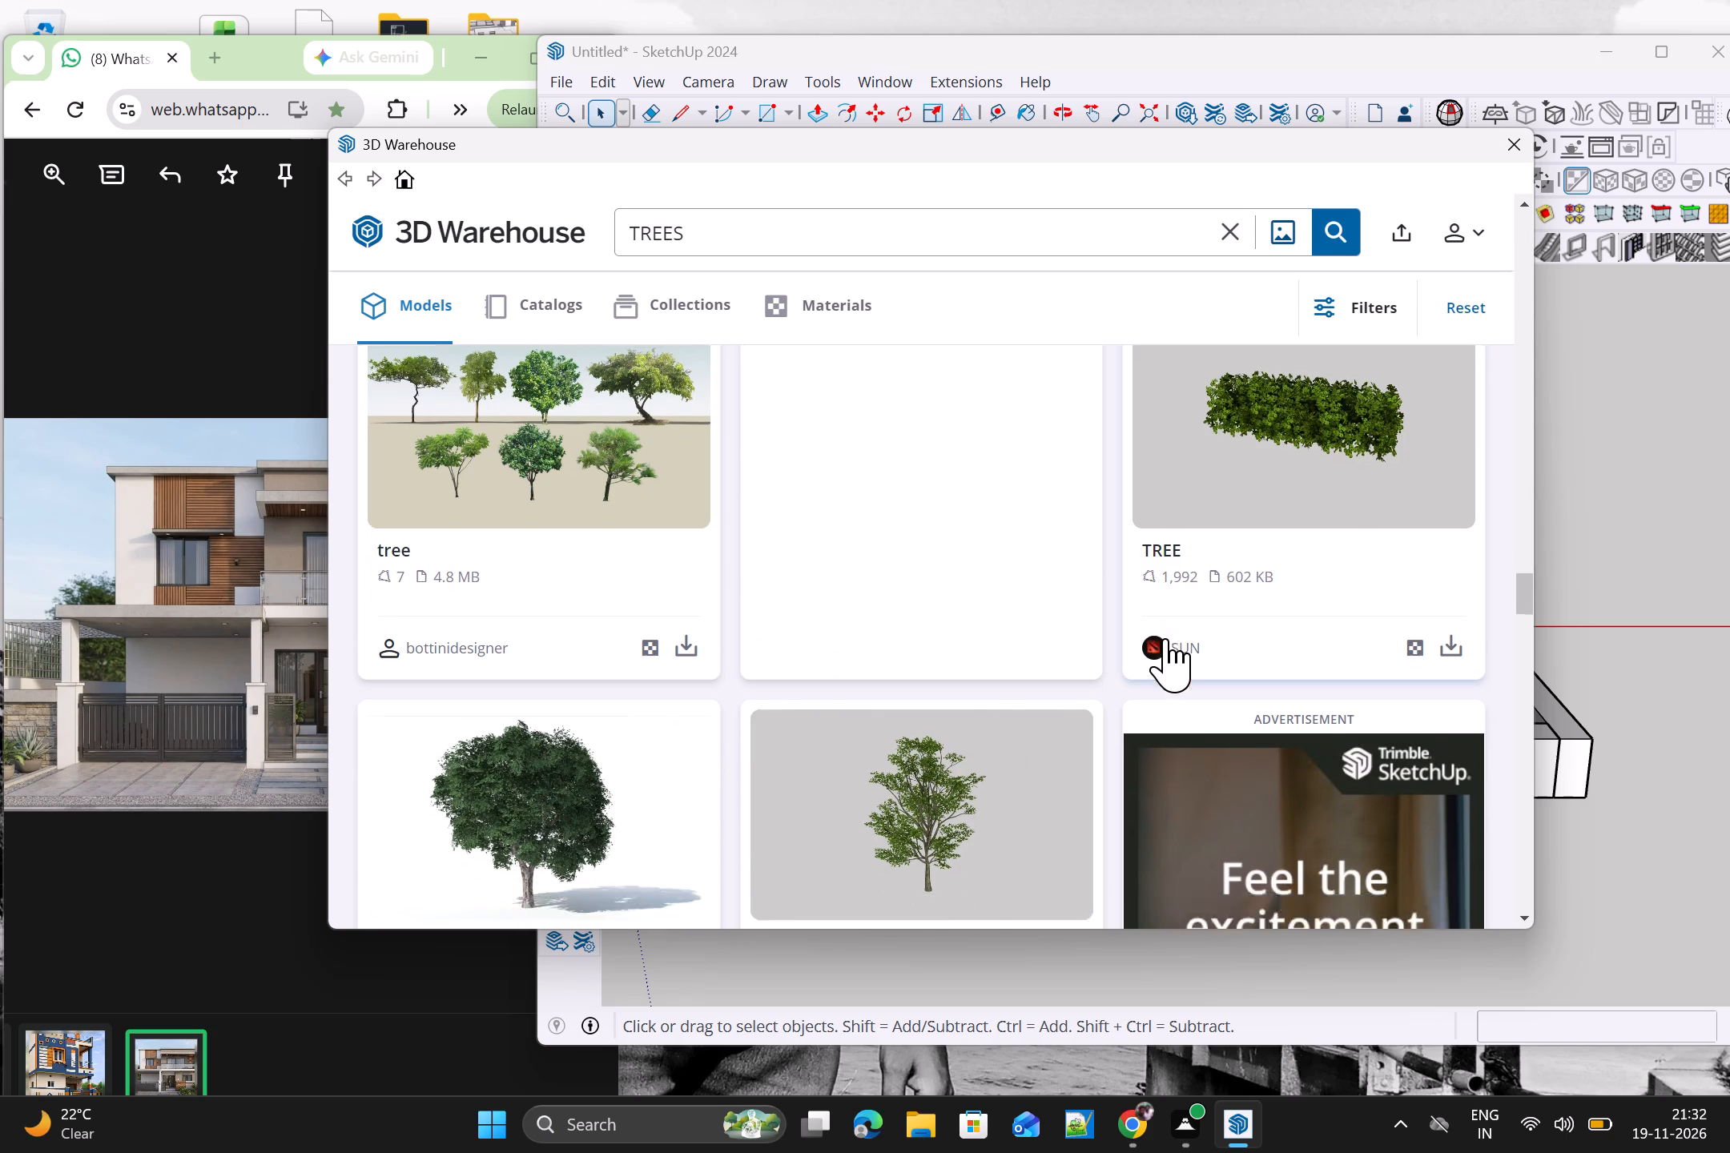
scroll(1165, 638, "up", 2)
scroll(1027, 601, "up", 1)
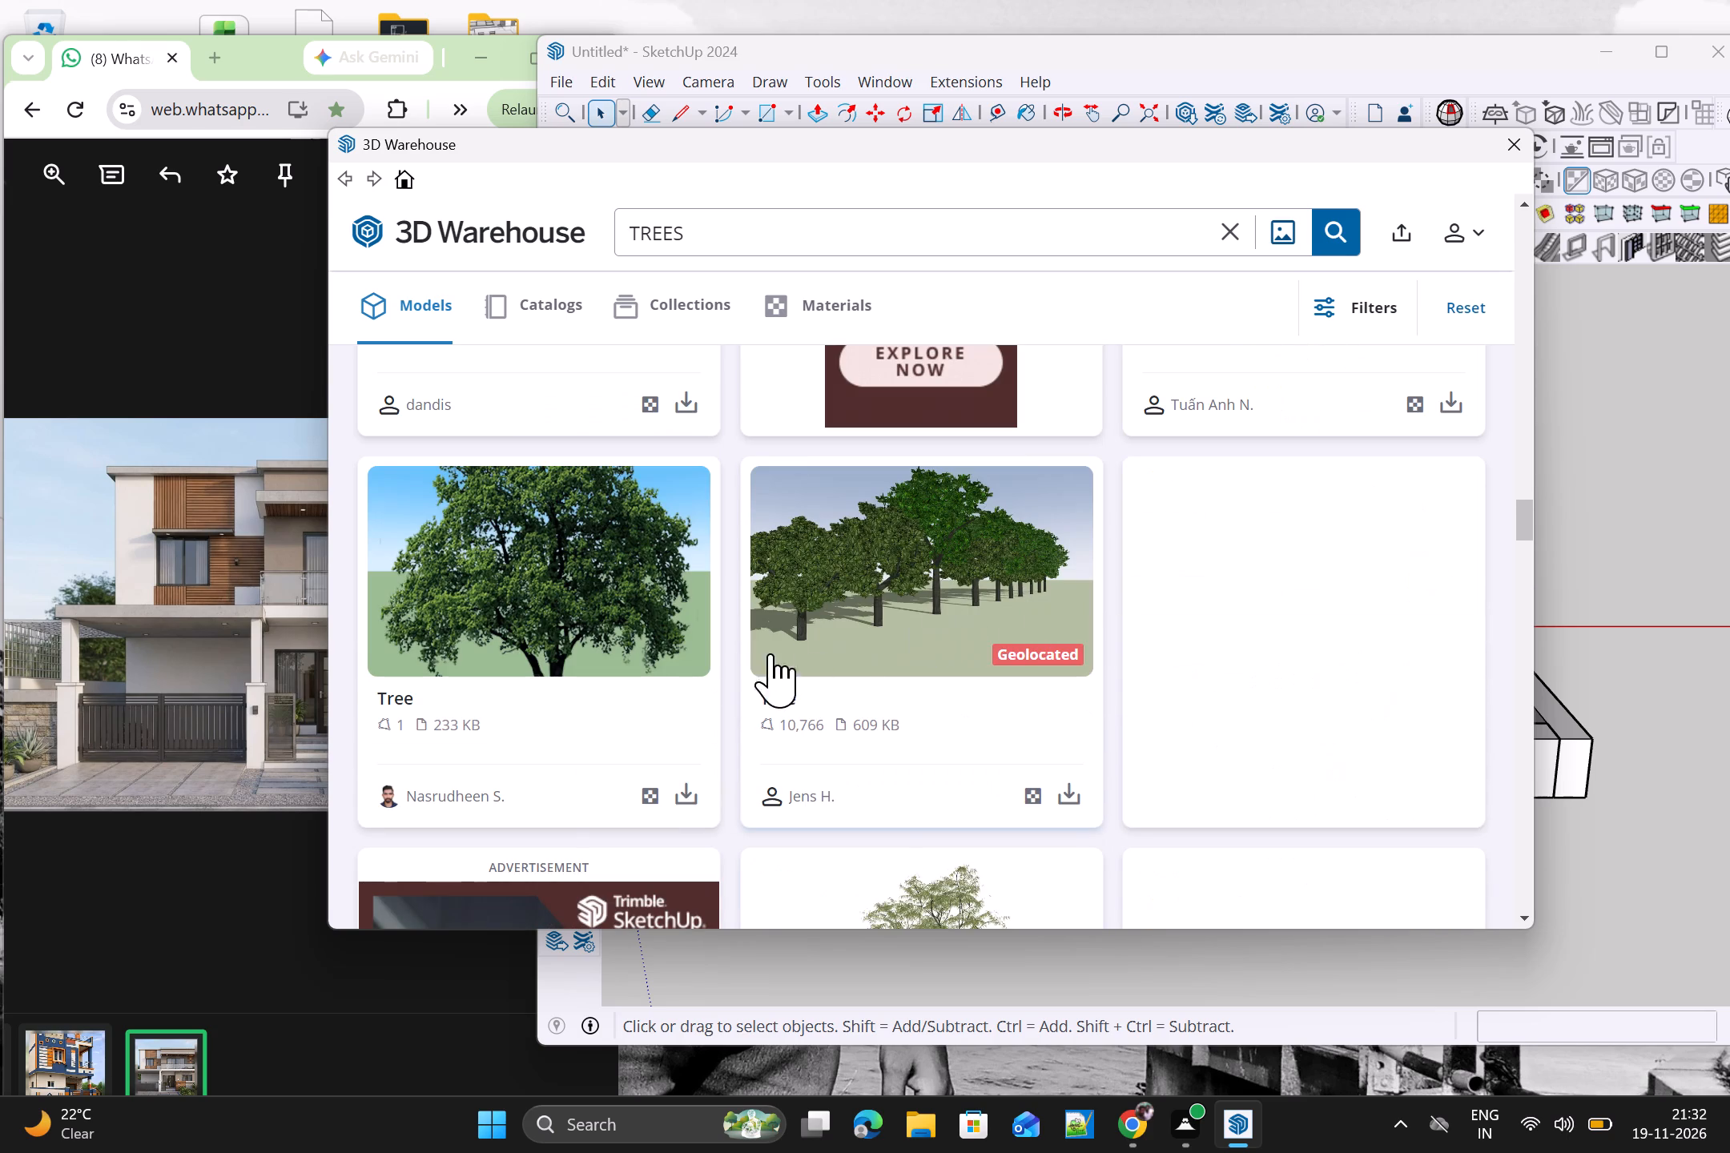
Request the download of the 233 KB Tree model and view the short video that unlocks 3 more downloads.
left_click(702, 796)
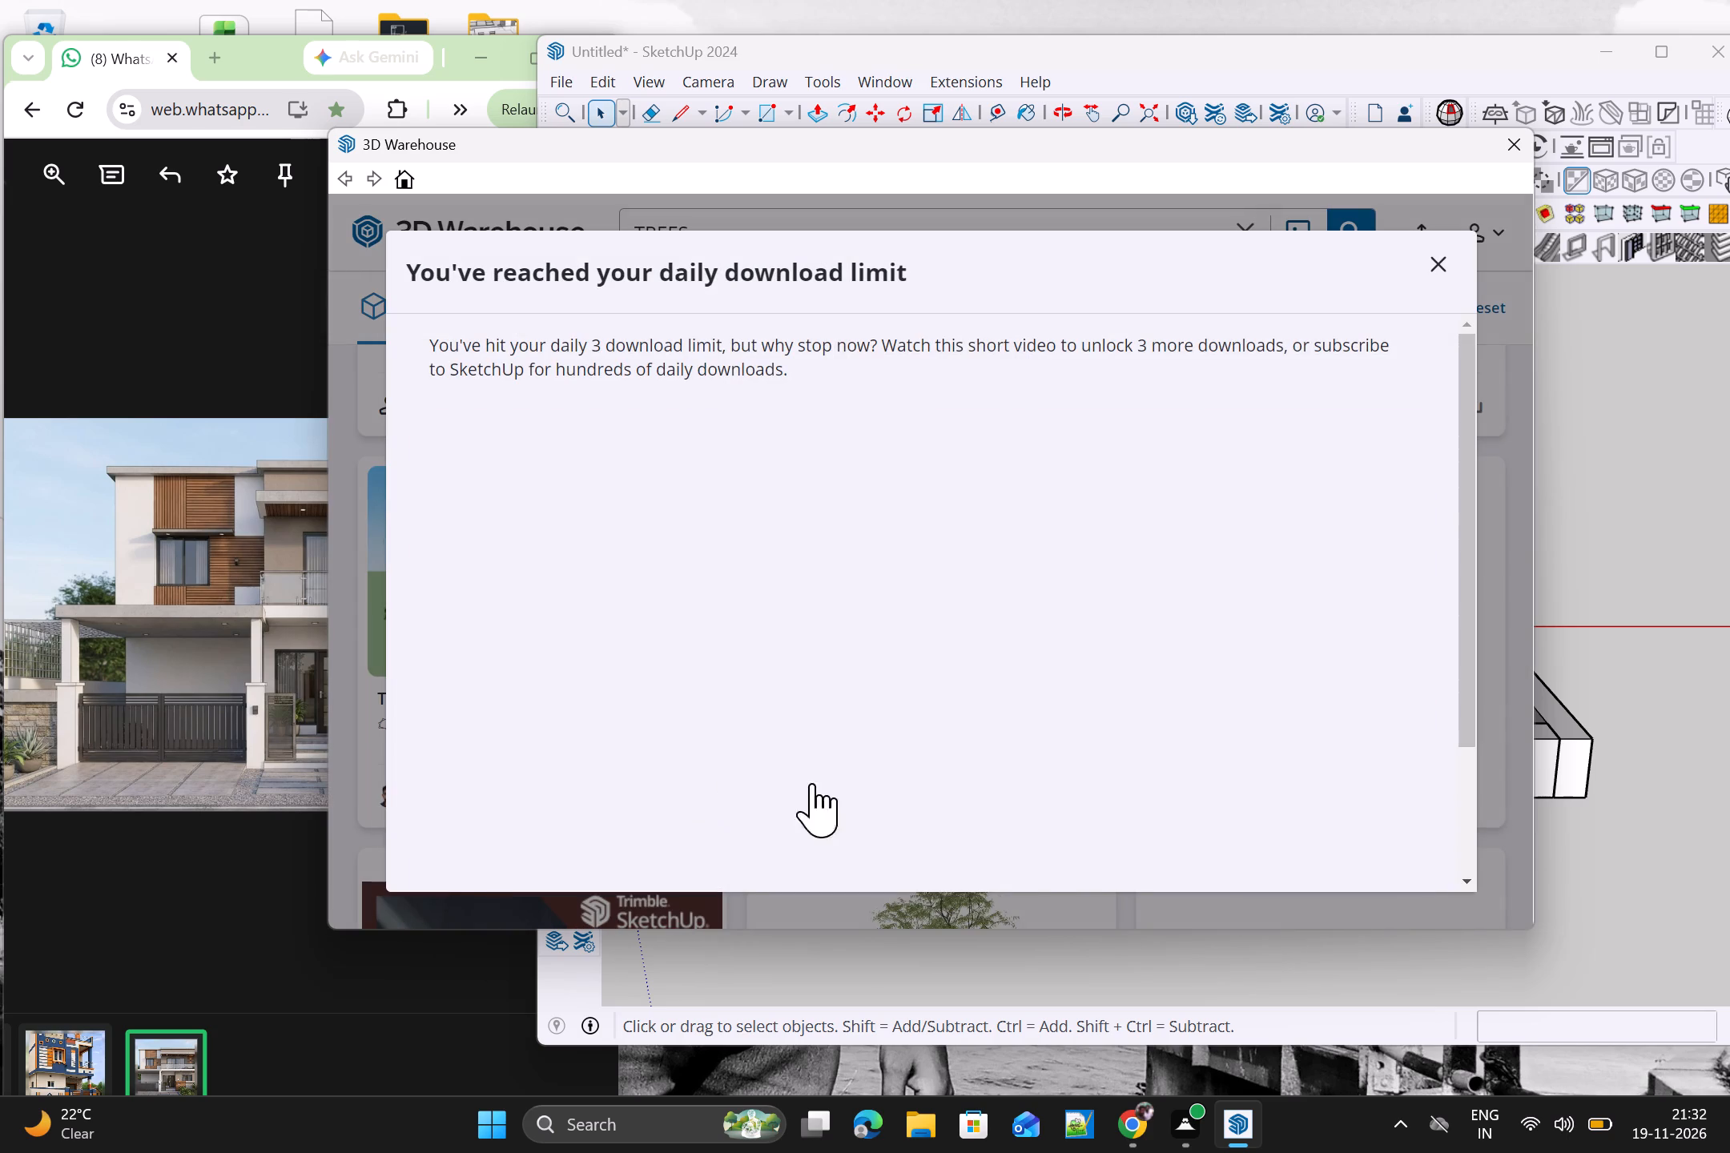
scroll(1100, 692, "down", 6)
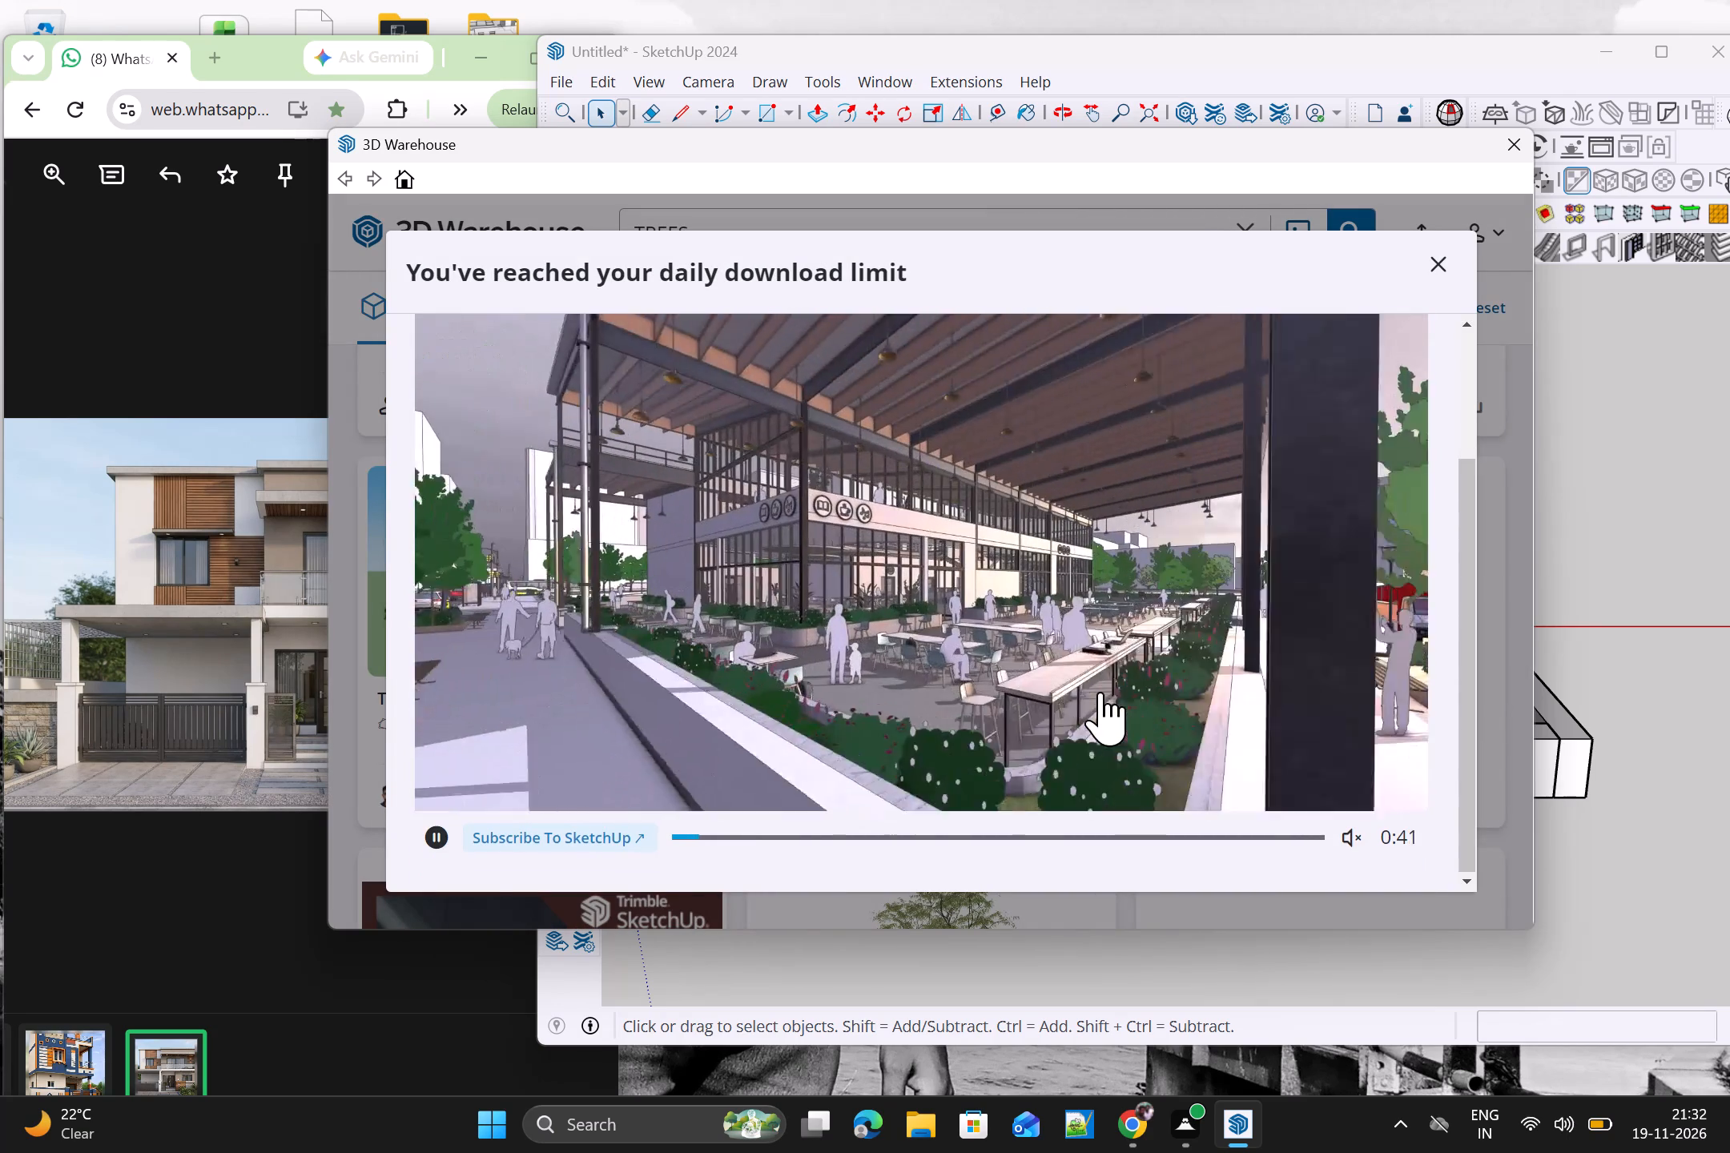
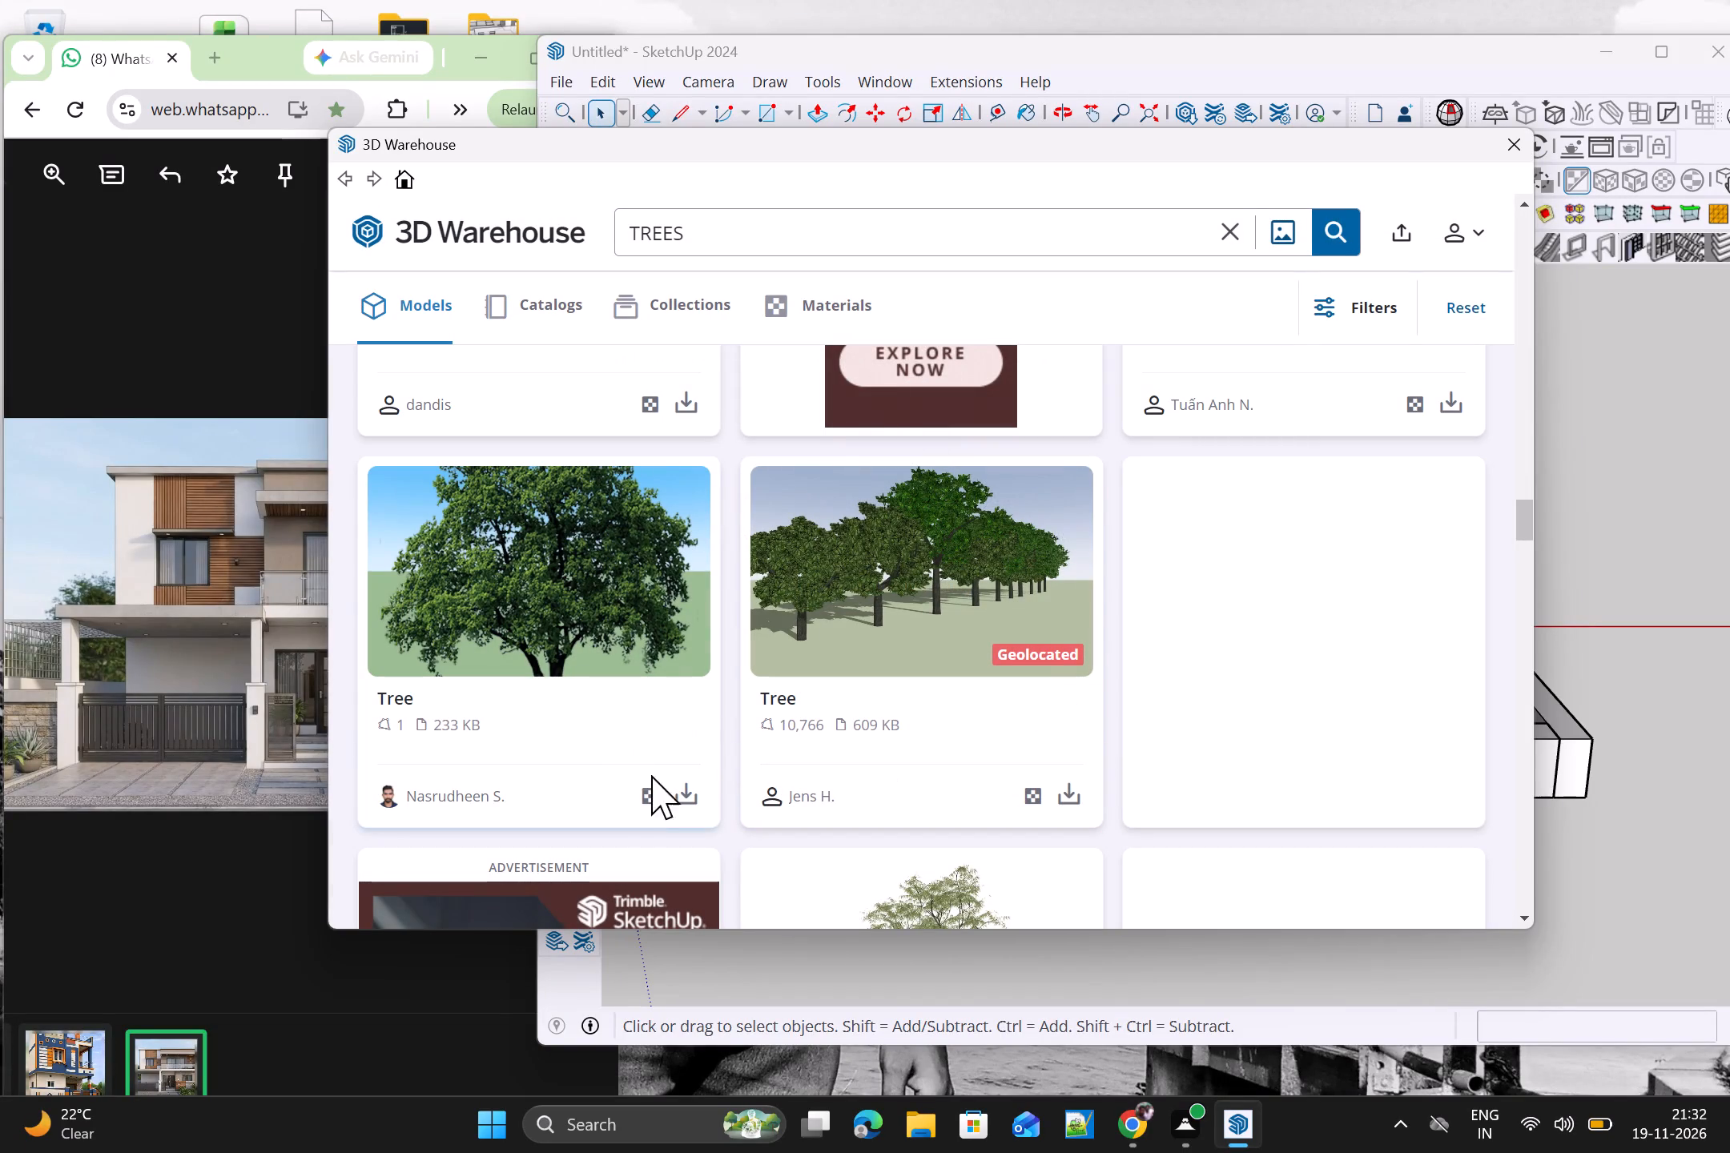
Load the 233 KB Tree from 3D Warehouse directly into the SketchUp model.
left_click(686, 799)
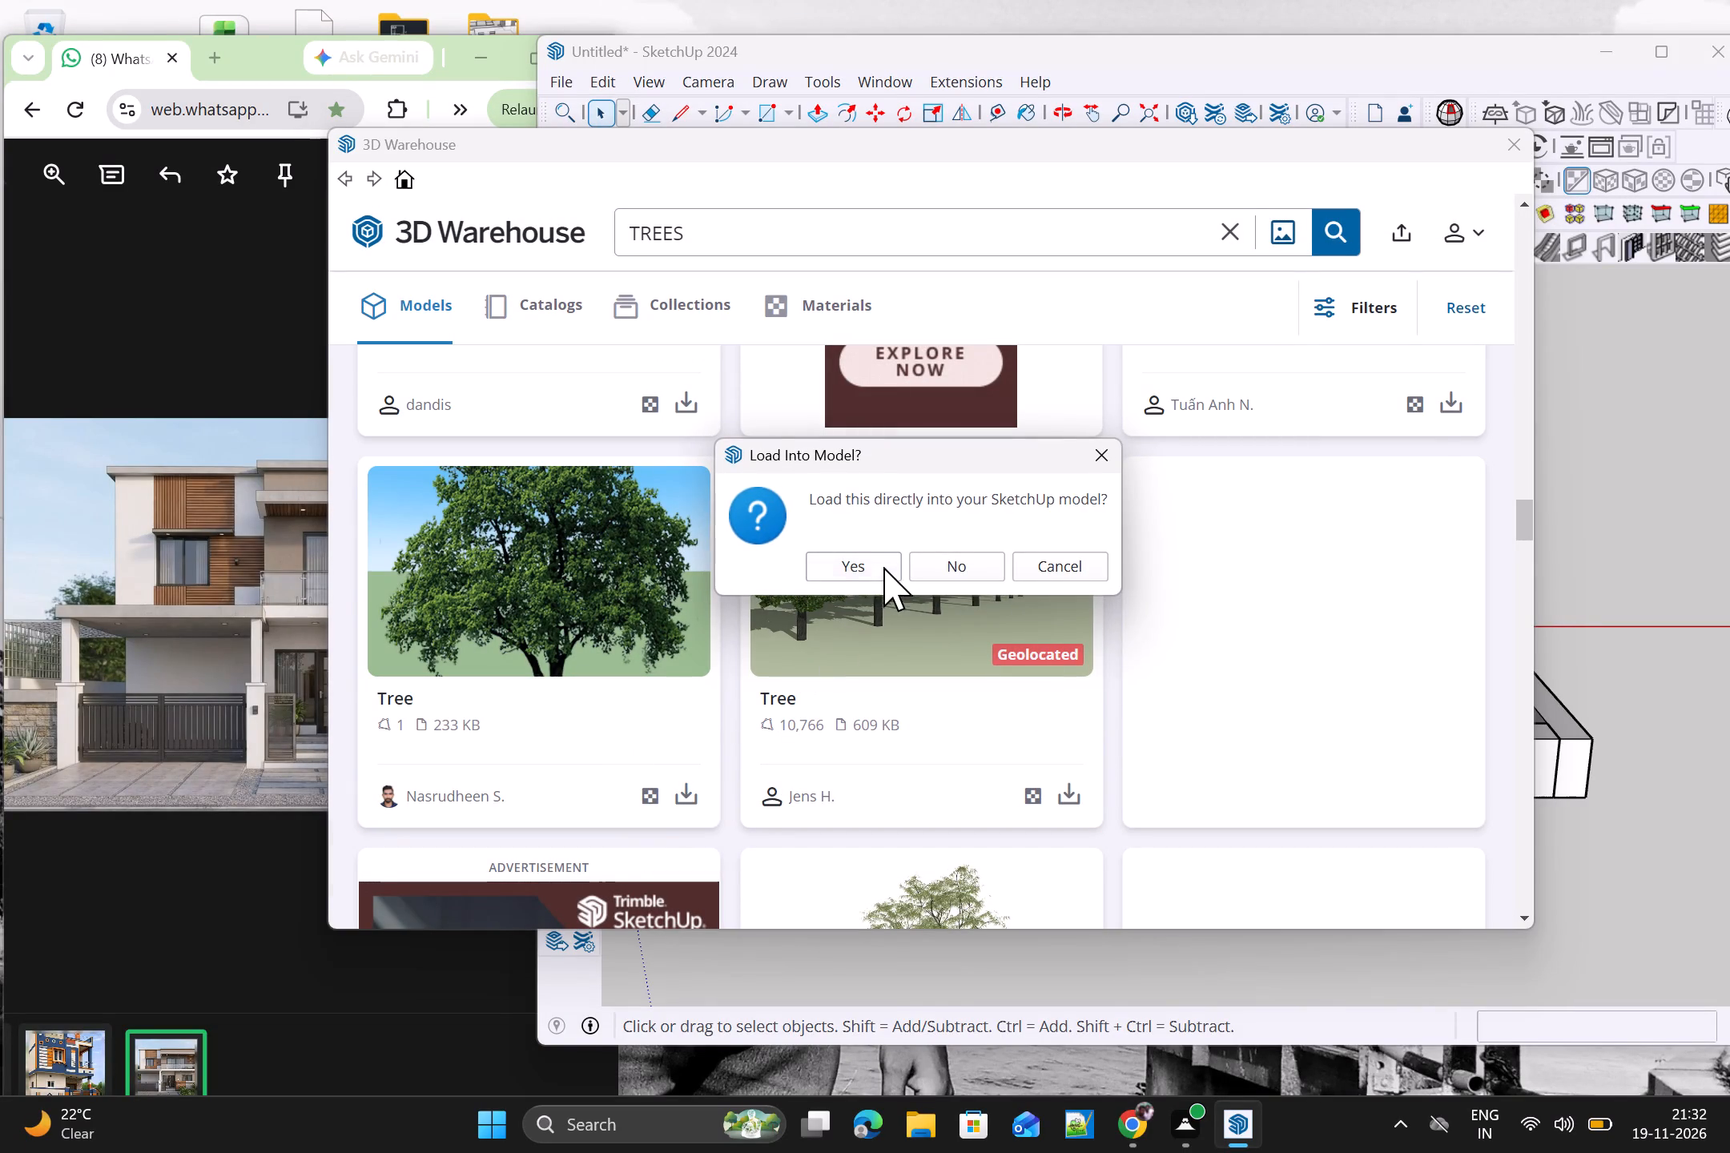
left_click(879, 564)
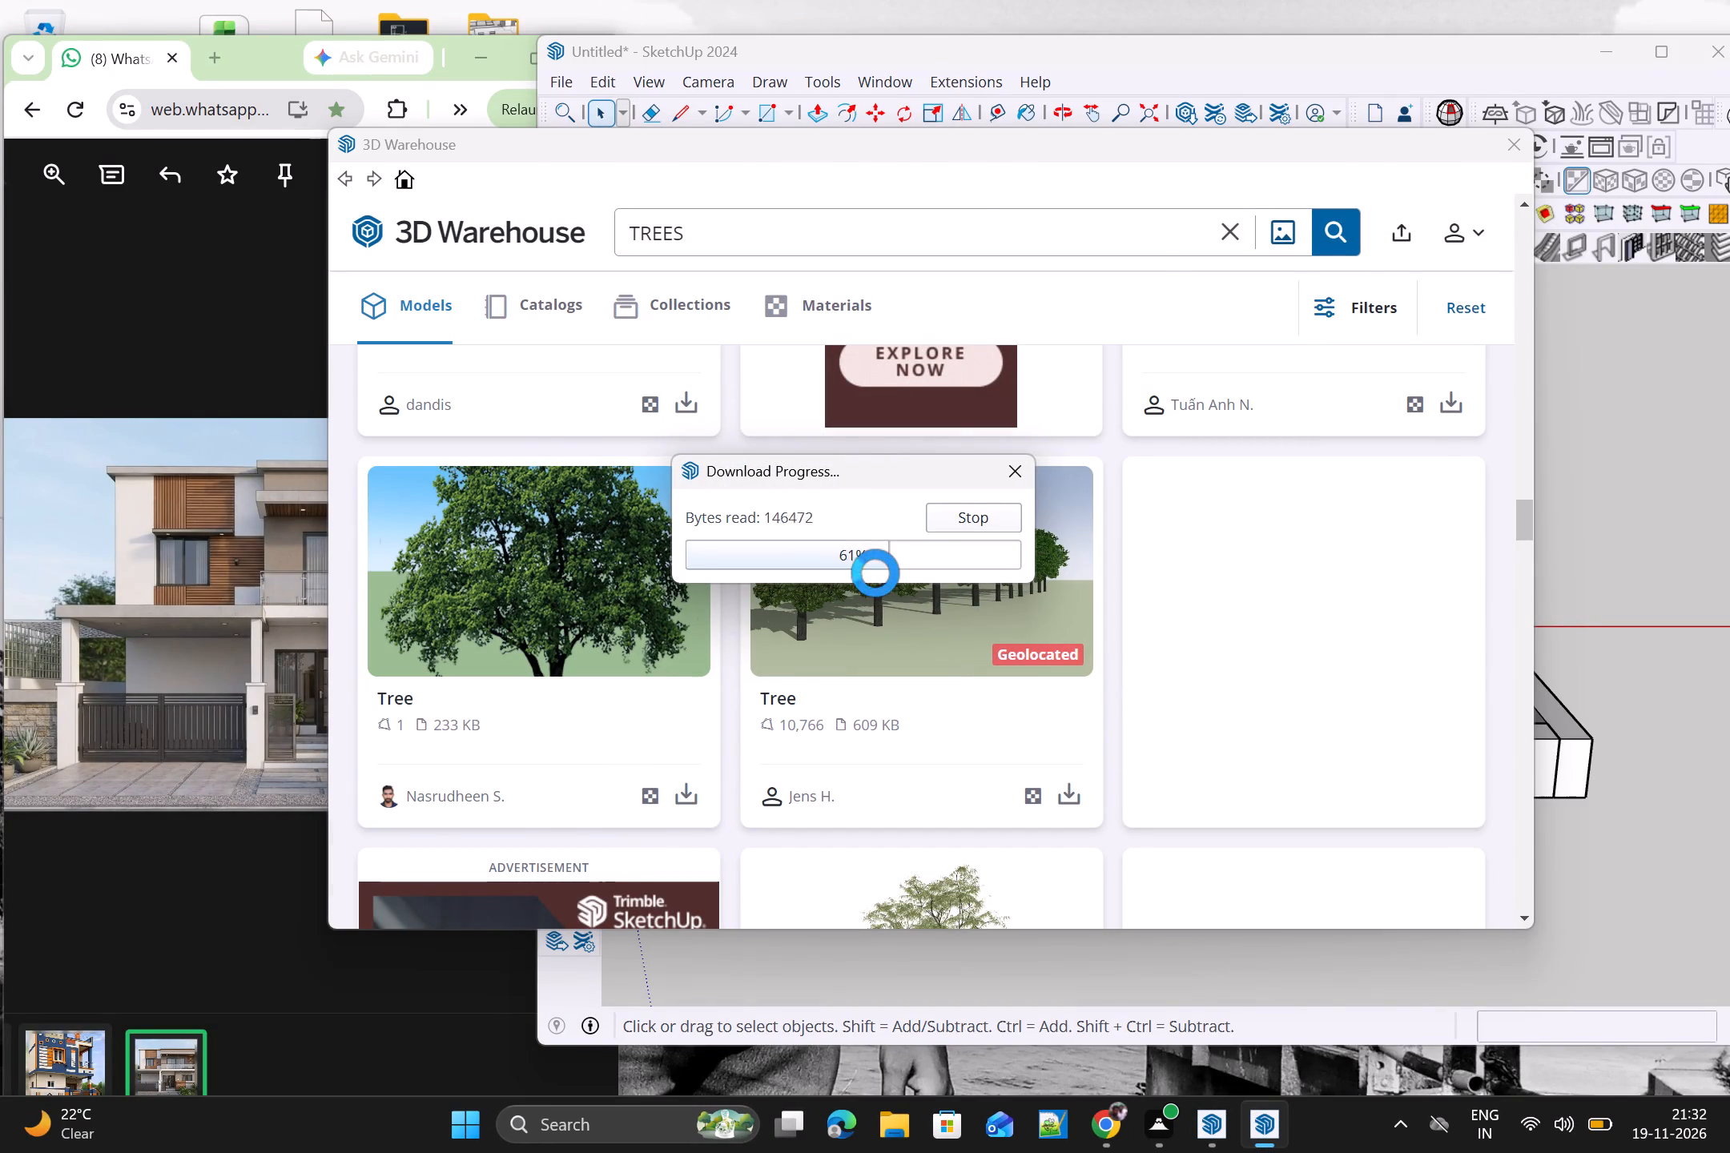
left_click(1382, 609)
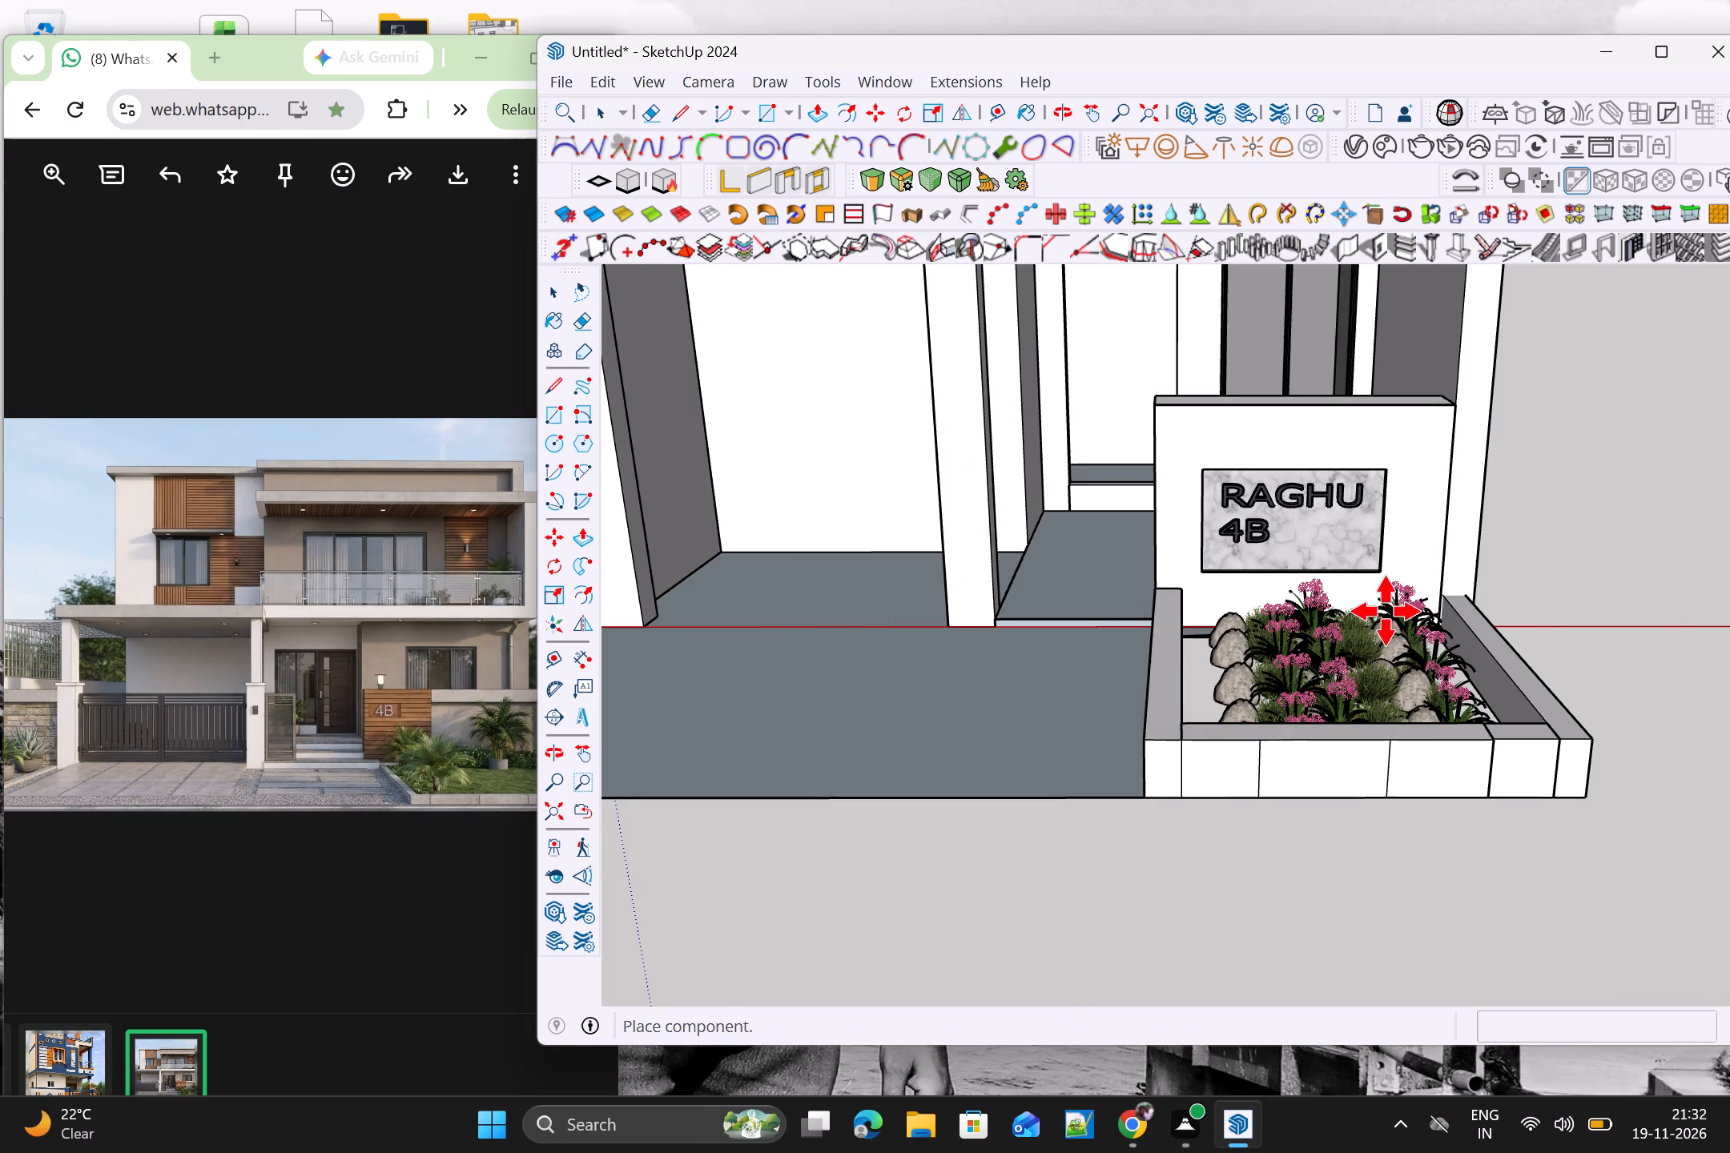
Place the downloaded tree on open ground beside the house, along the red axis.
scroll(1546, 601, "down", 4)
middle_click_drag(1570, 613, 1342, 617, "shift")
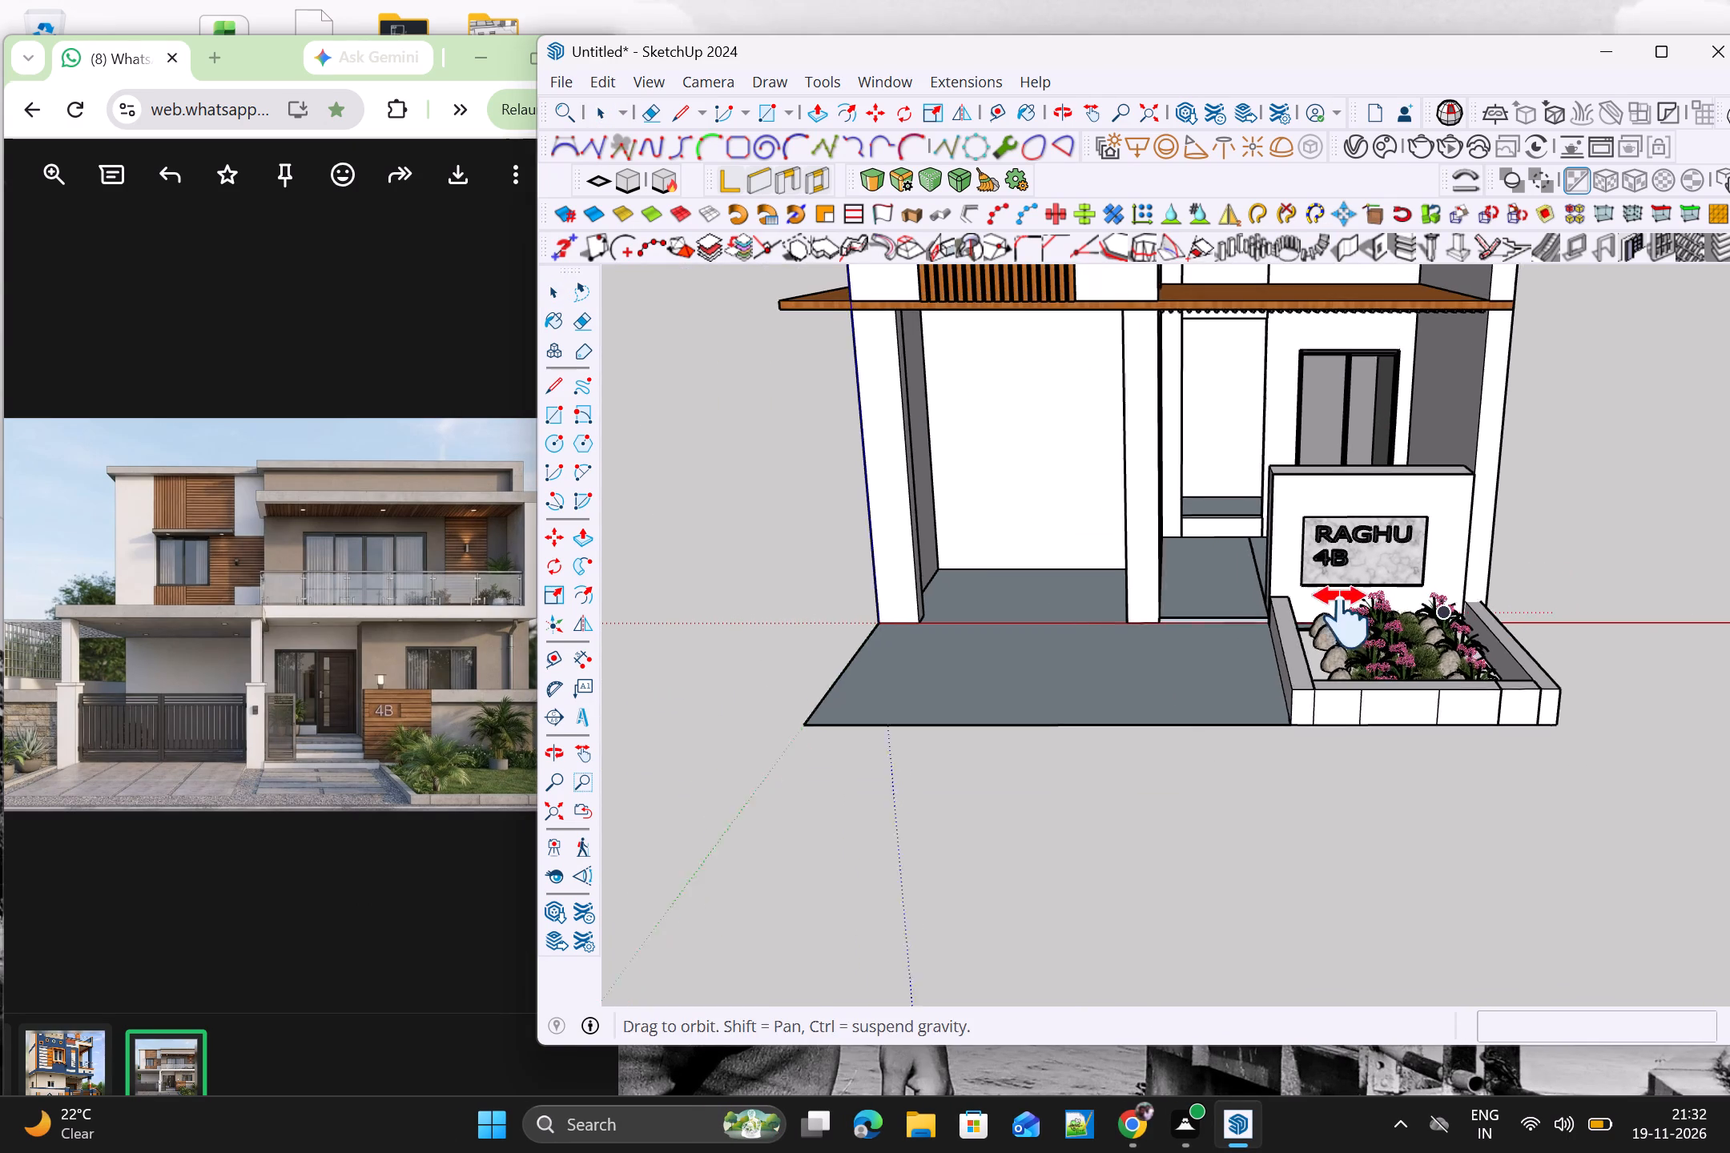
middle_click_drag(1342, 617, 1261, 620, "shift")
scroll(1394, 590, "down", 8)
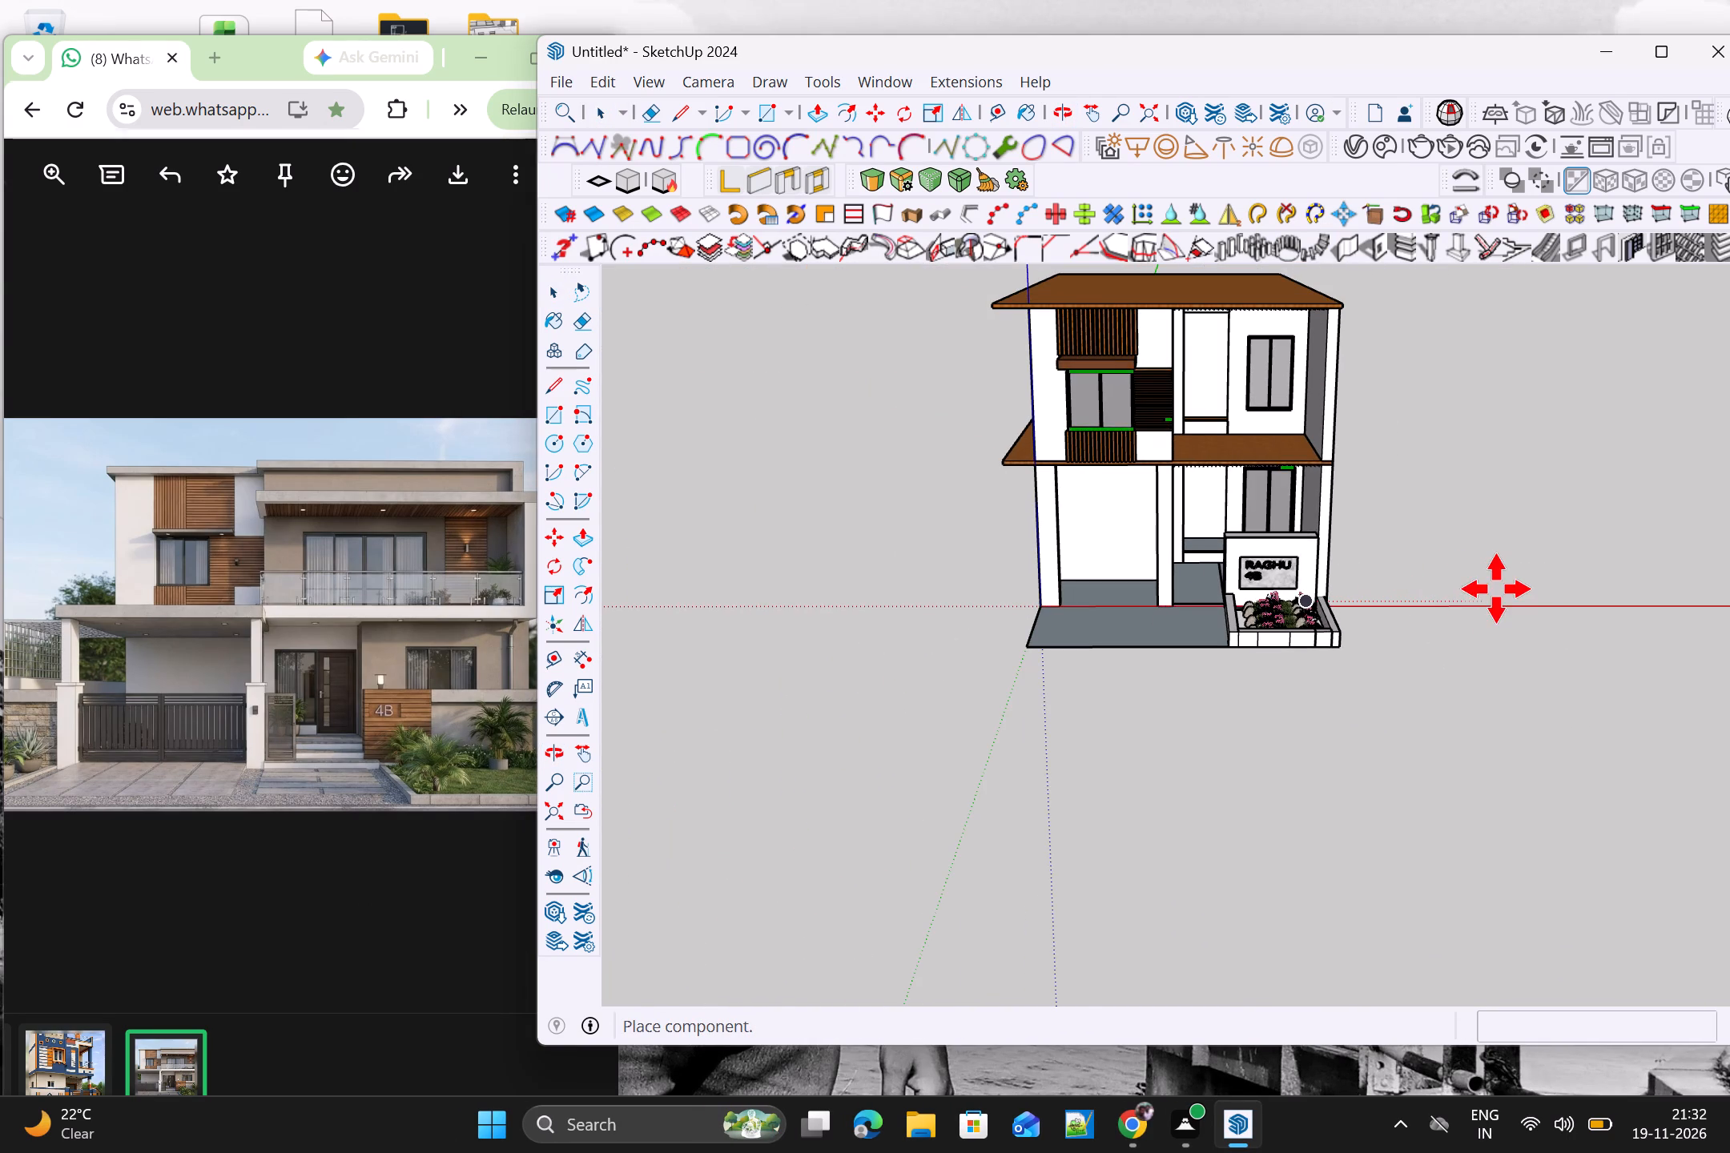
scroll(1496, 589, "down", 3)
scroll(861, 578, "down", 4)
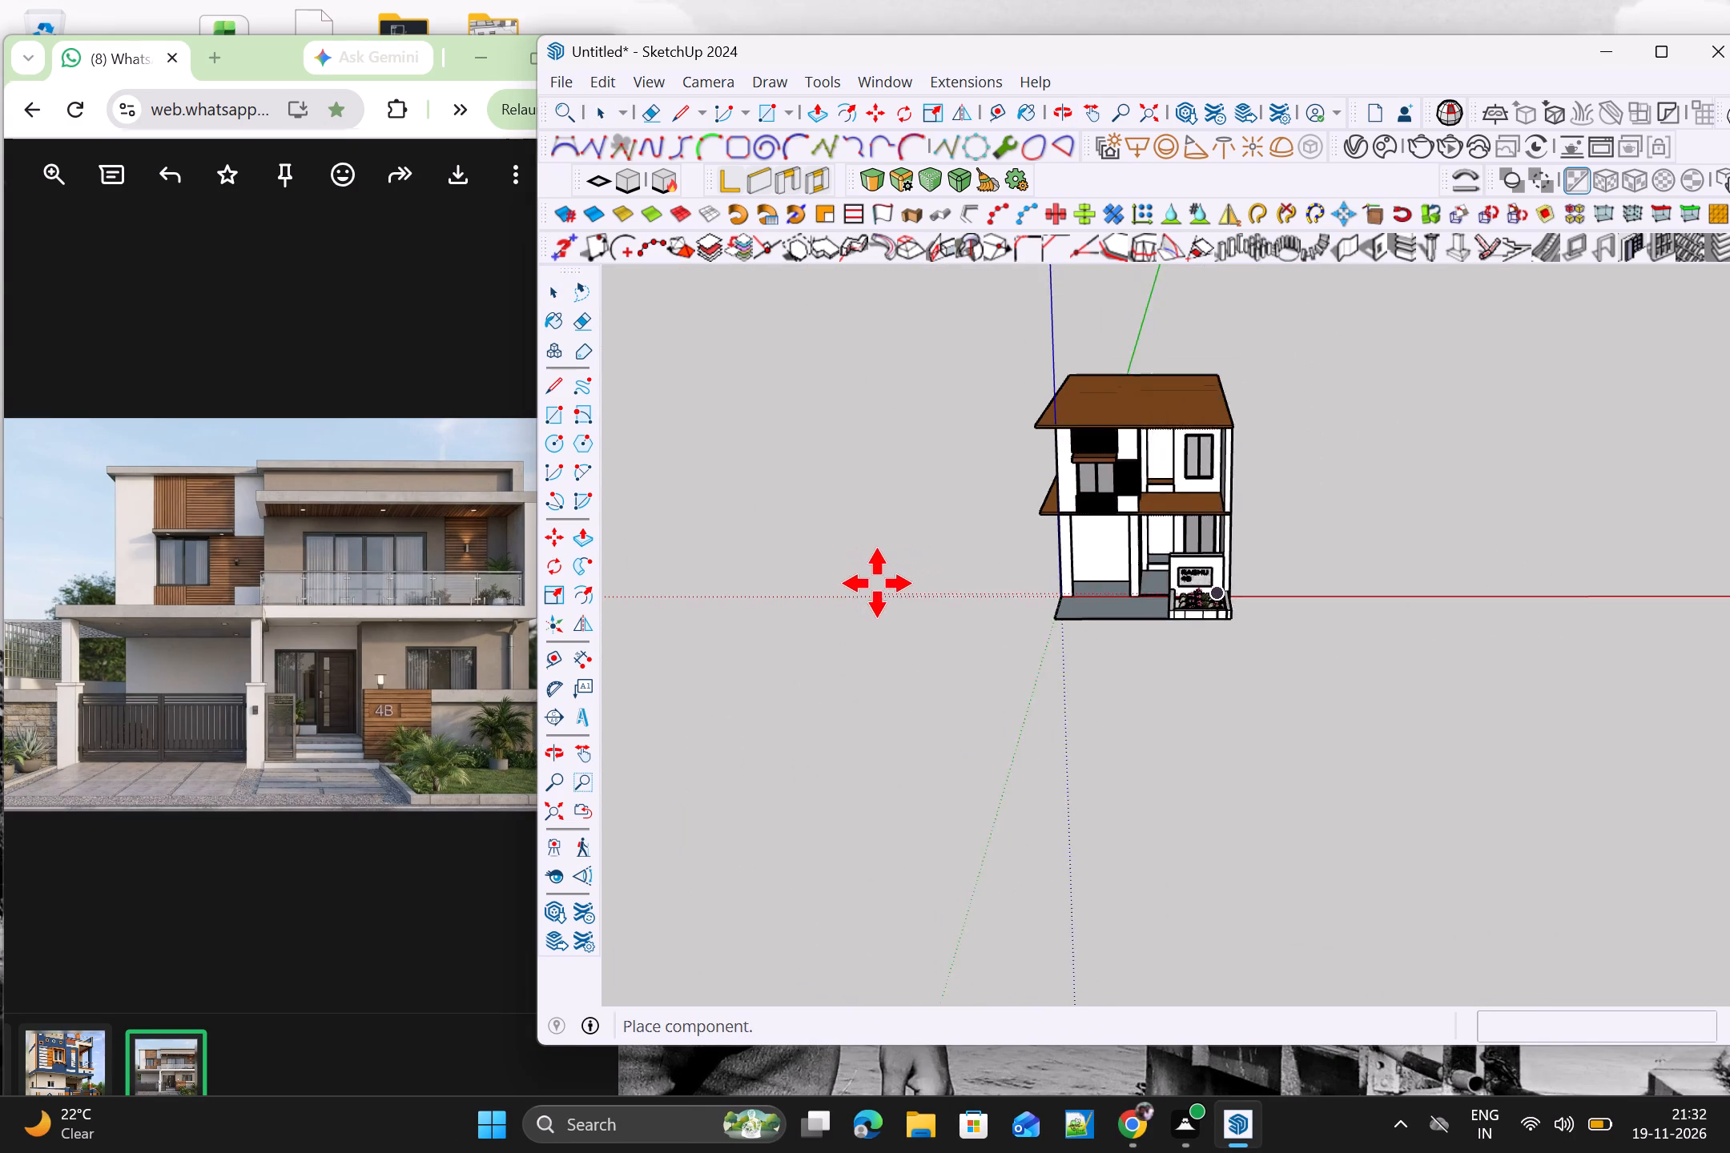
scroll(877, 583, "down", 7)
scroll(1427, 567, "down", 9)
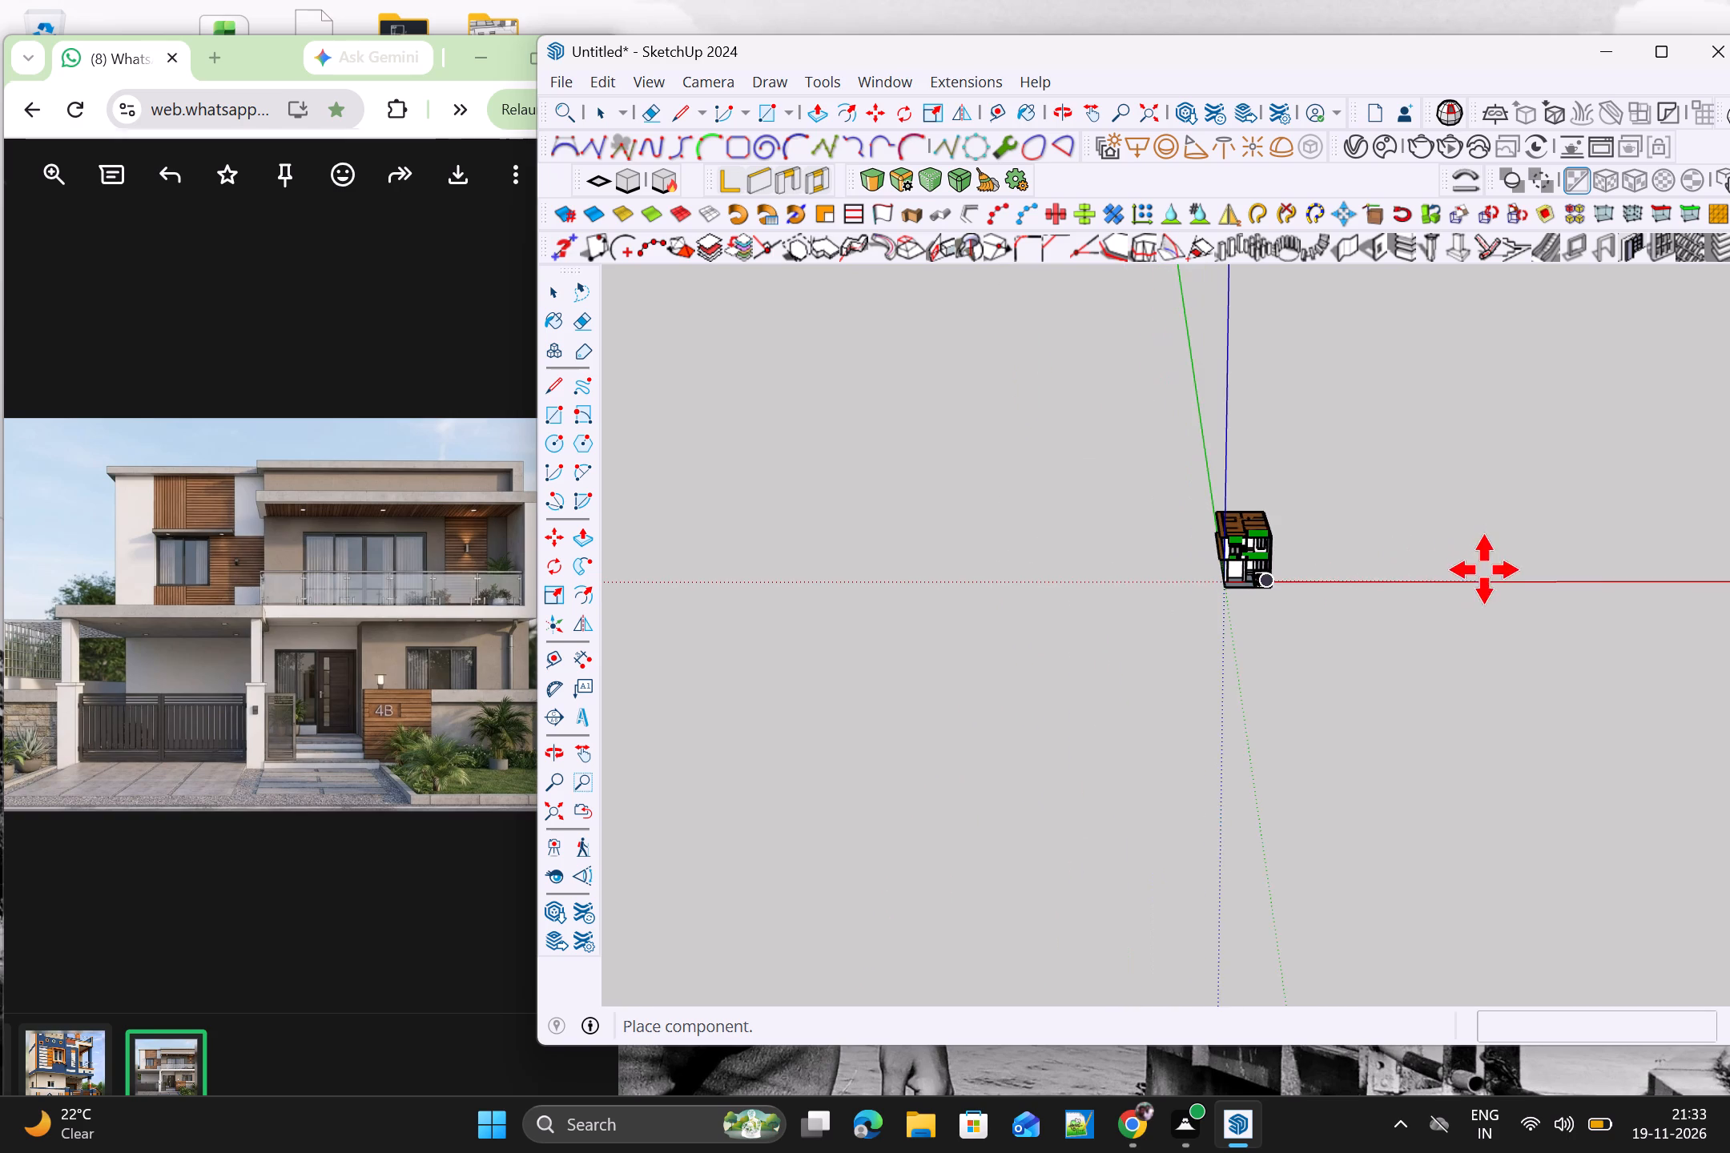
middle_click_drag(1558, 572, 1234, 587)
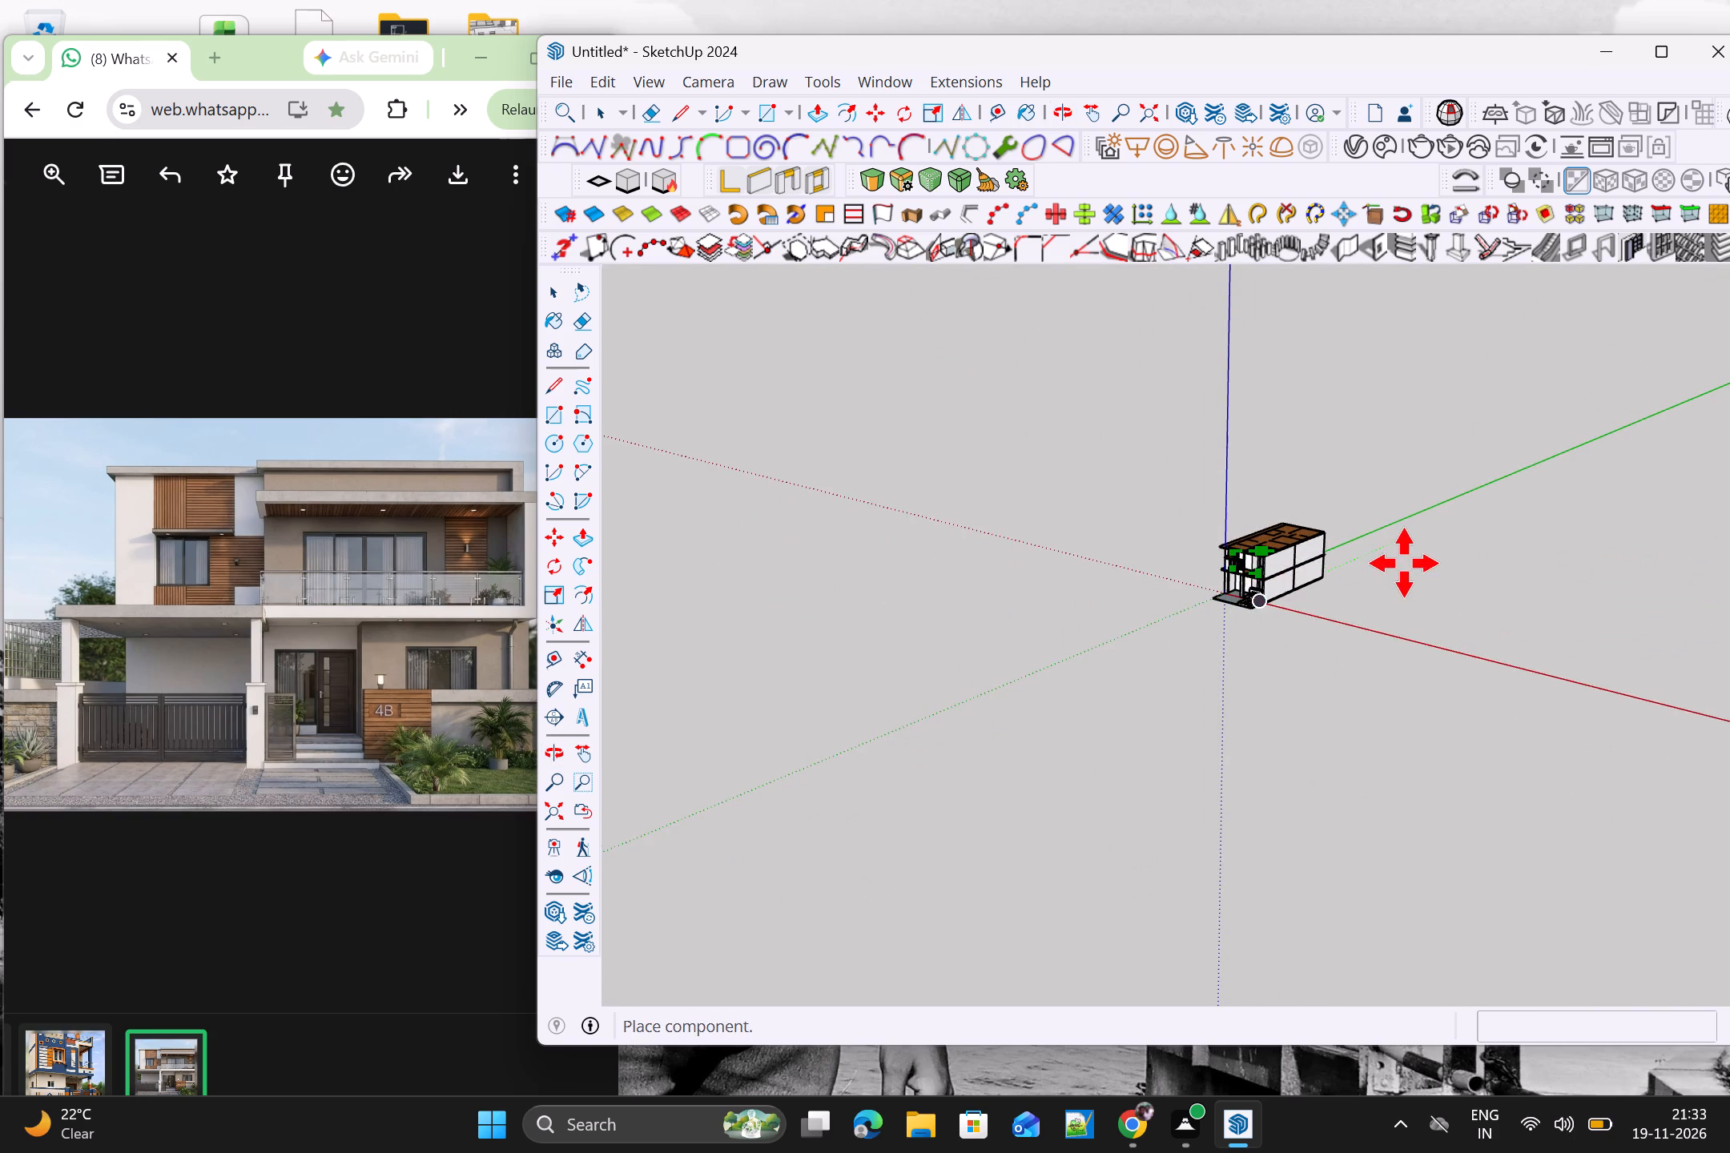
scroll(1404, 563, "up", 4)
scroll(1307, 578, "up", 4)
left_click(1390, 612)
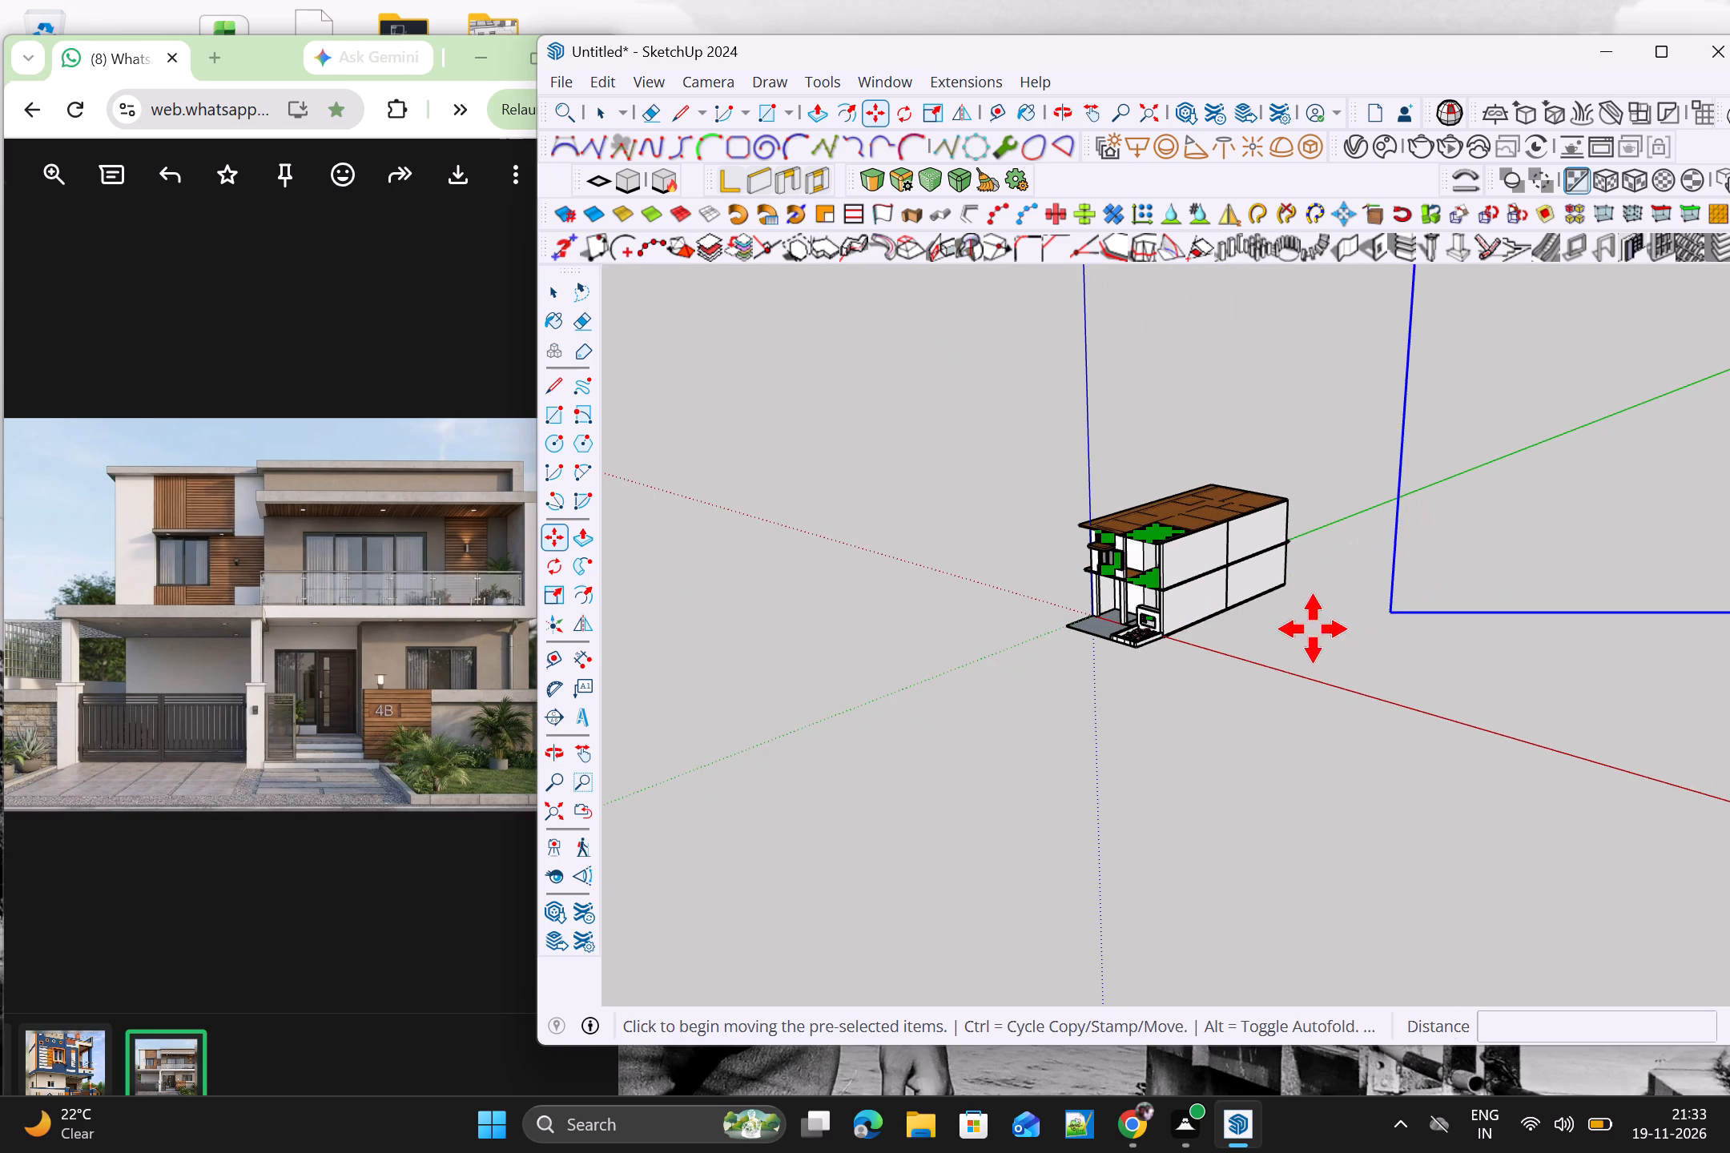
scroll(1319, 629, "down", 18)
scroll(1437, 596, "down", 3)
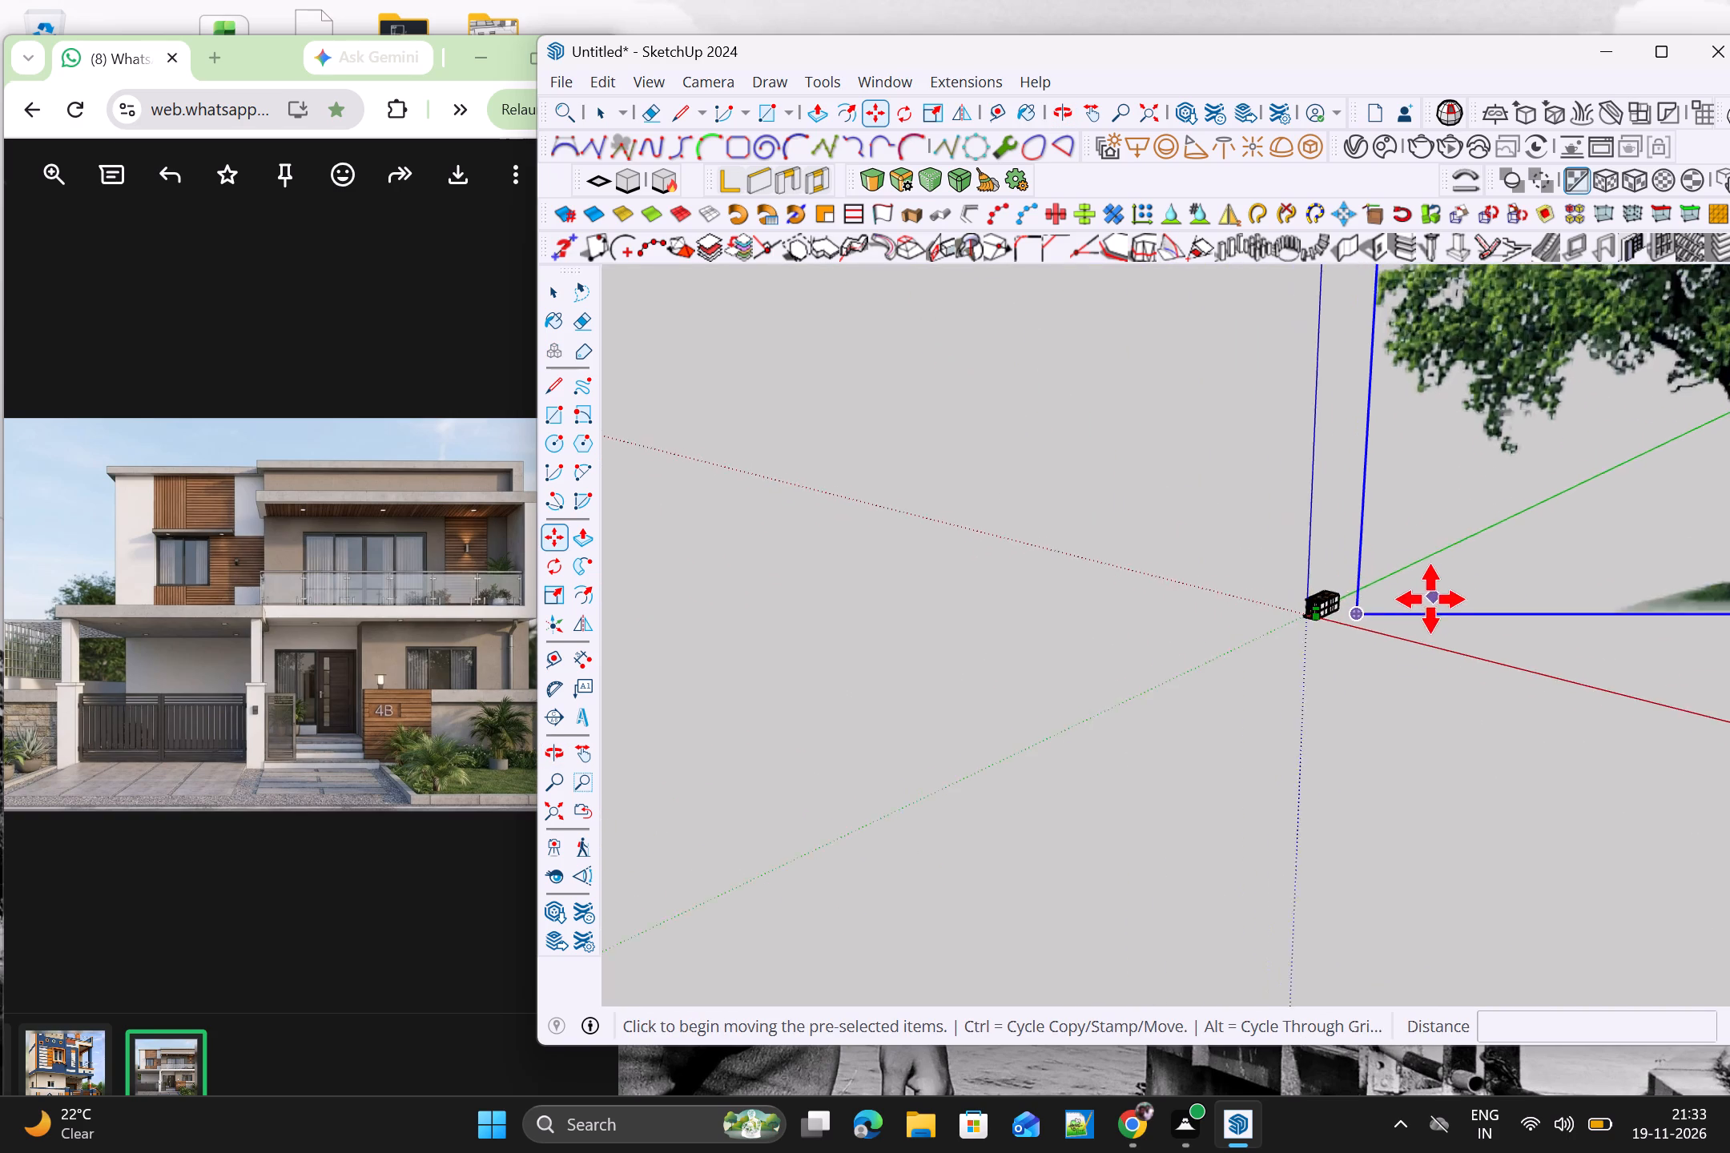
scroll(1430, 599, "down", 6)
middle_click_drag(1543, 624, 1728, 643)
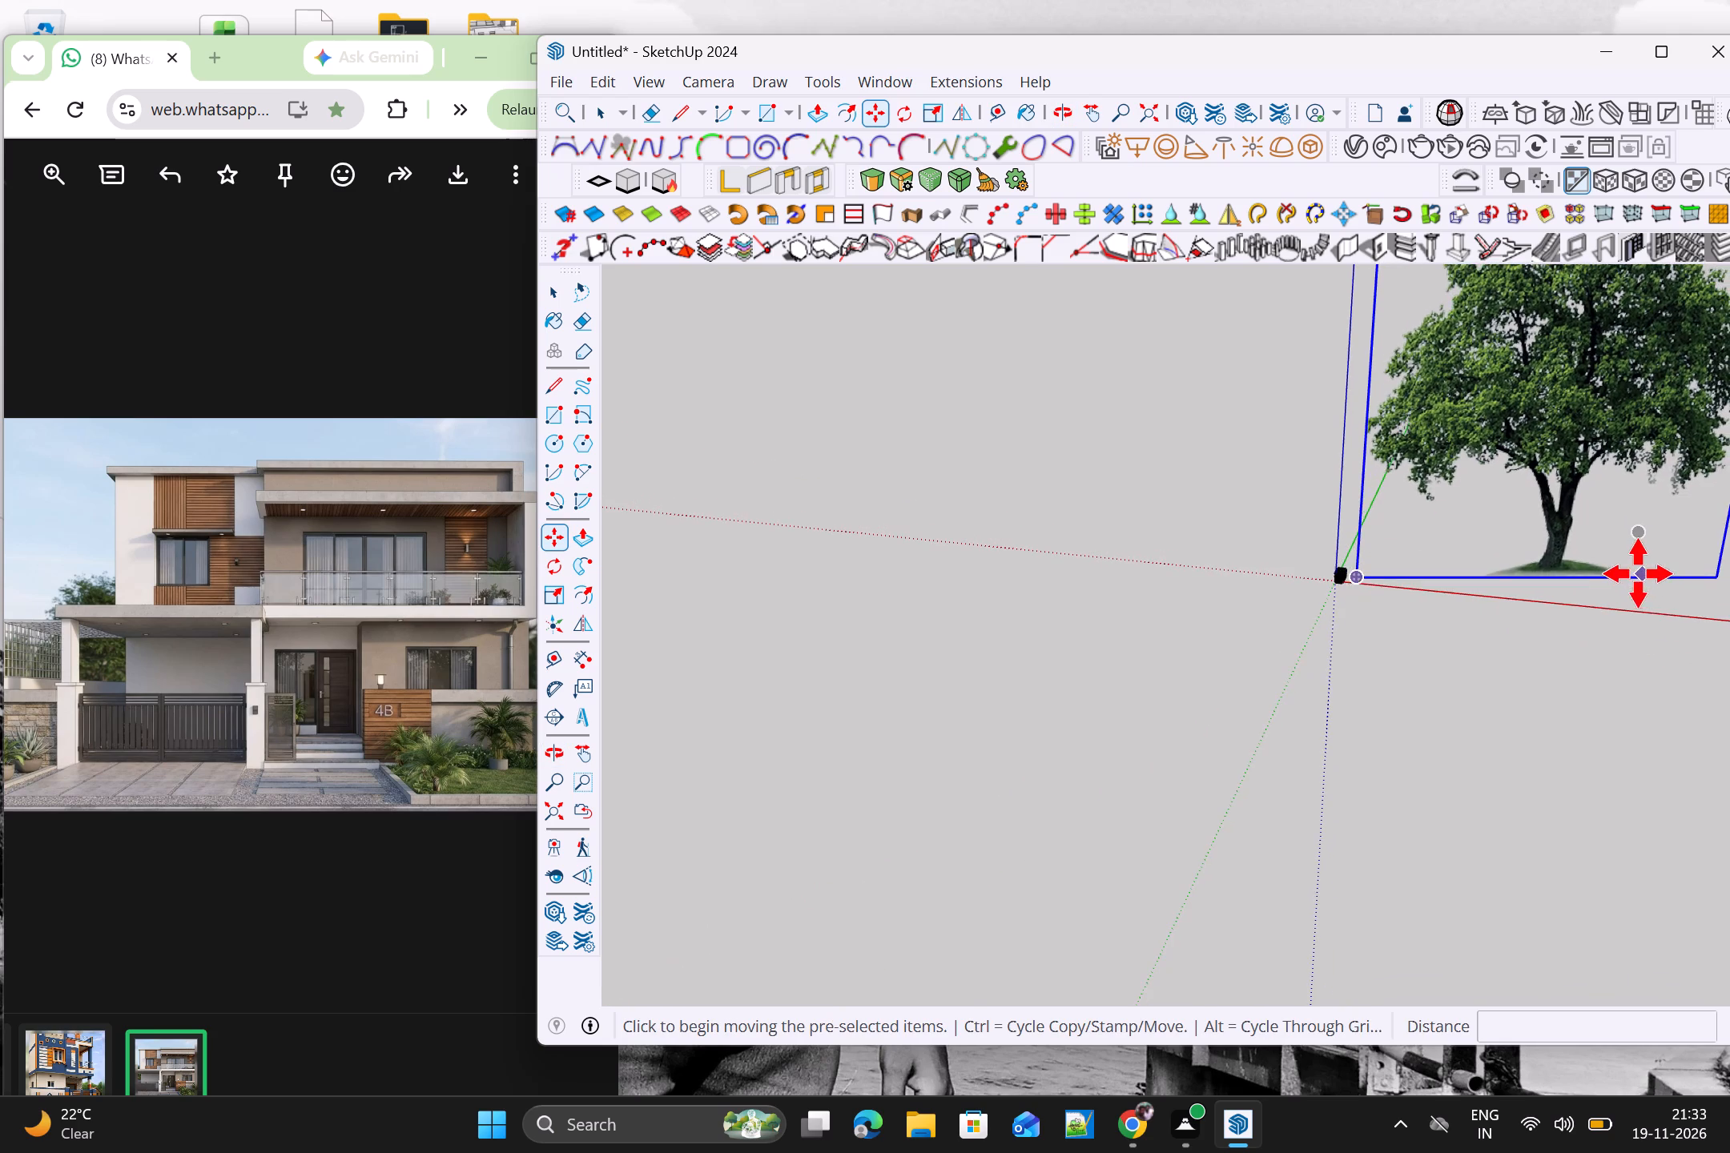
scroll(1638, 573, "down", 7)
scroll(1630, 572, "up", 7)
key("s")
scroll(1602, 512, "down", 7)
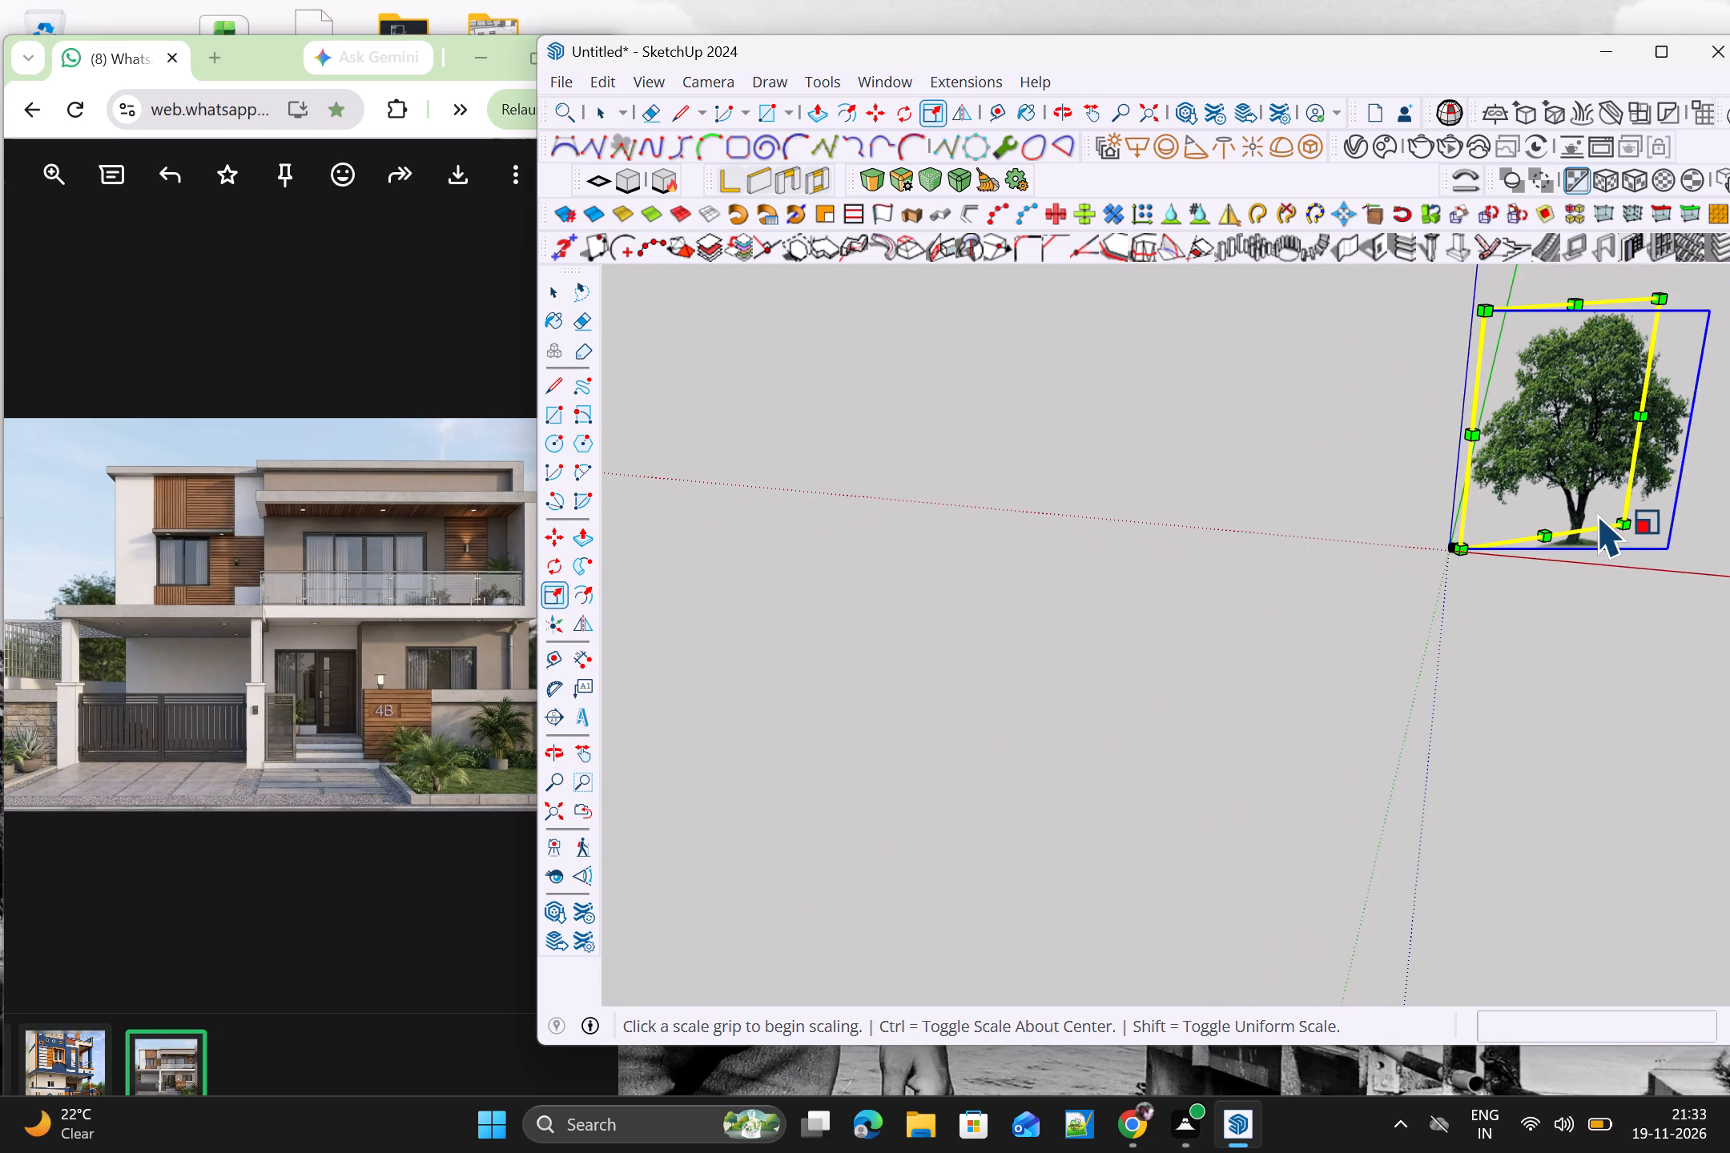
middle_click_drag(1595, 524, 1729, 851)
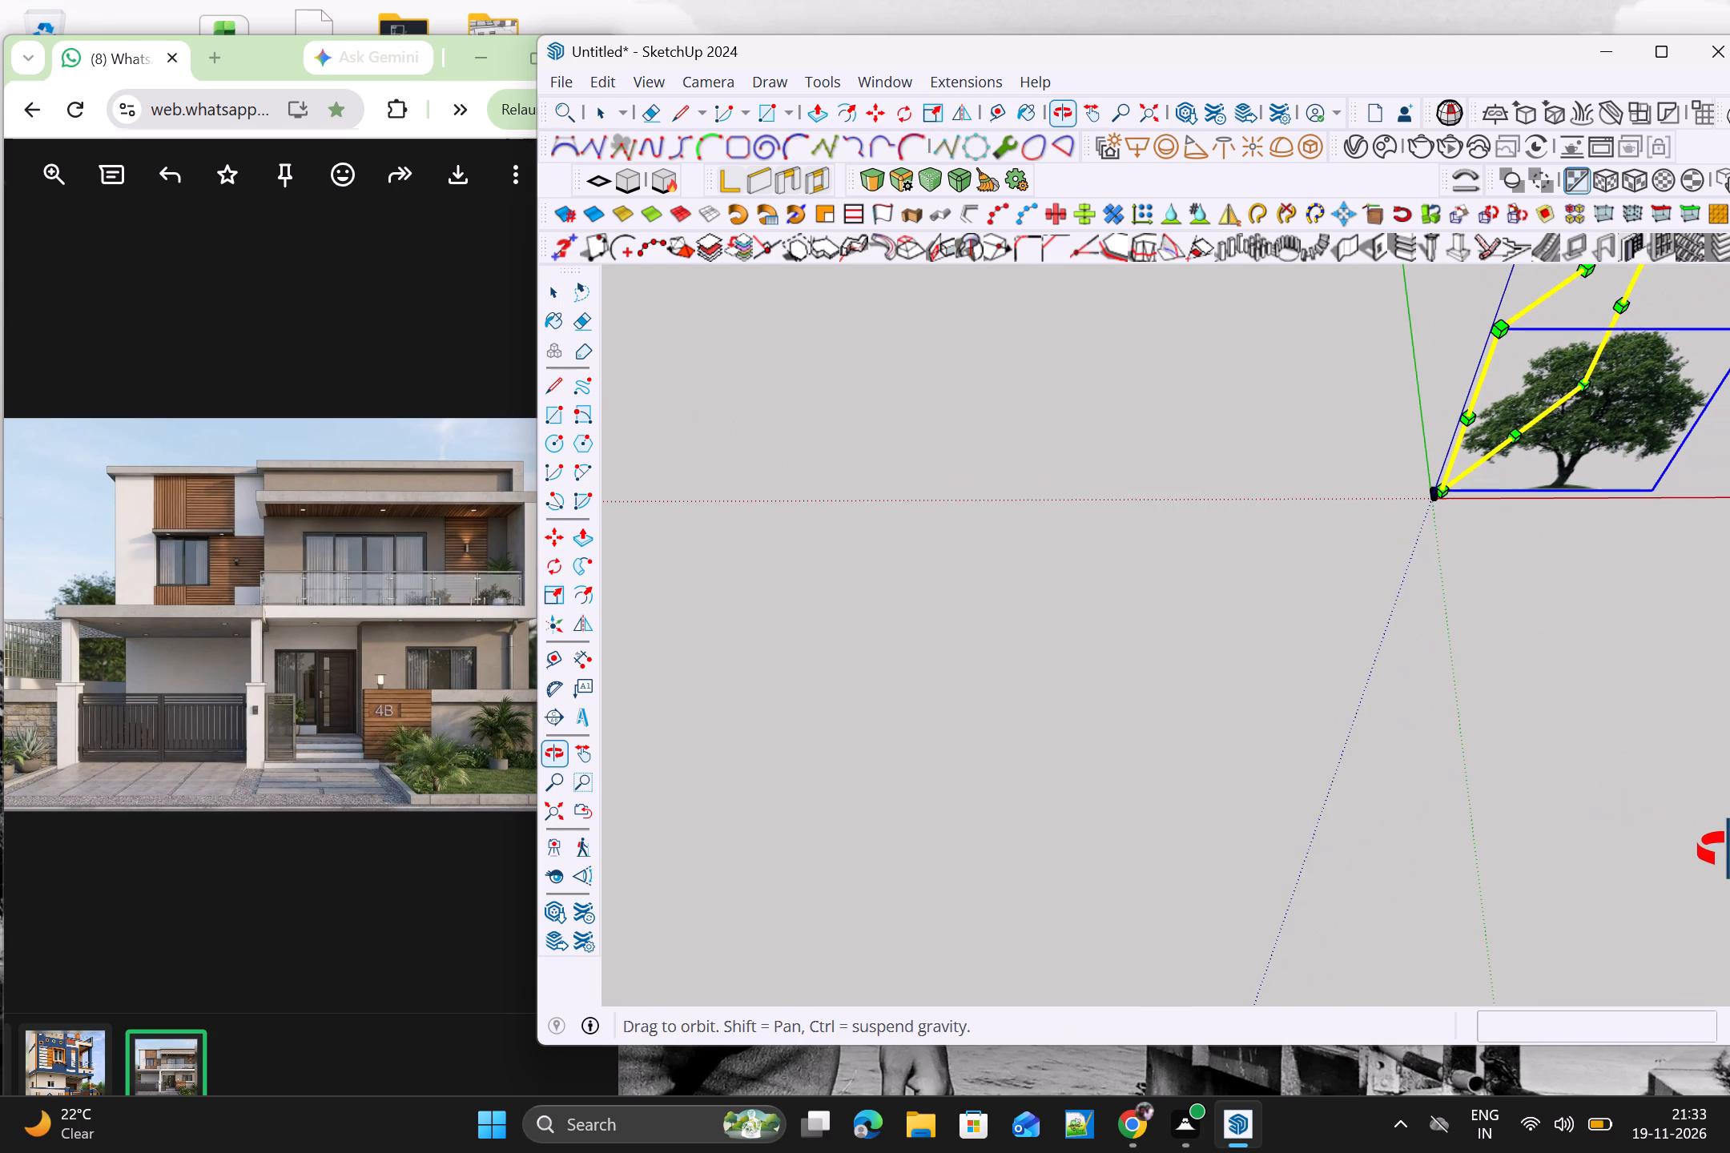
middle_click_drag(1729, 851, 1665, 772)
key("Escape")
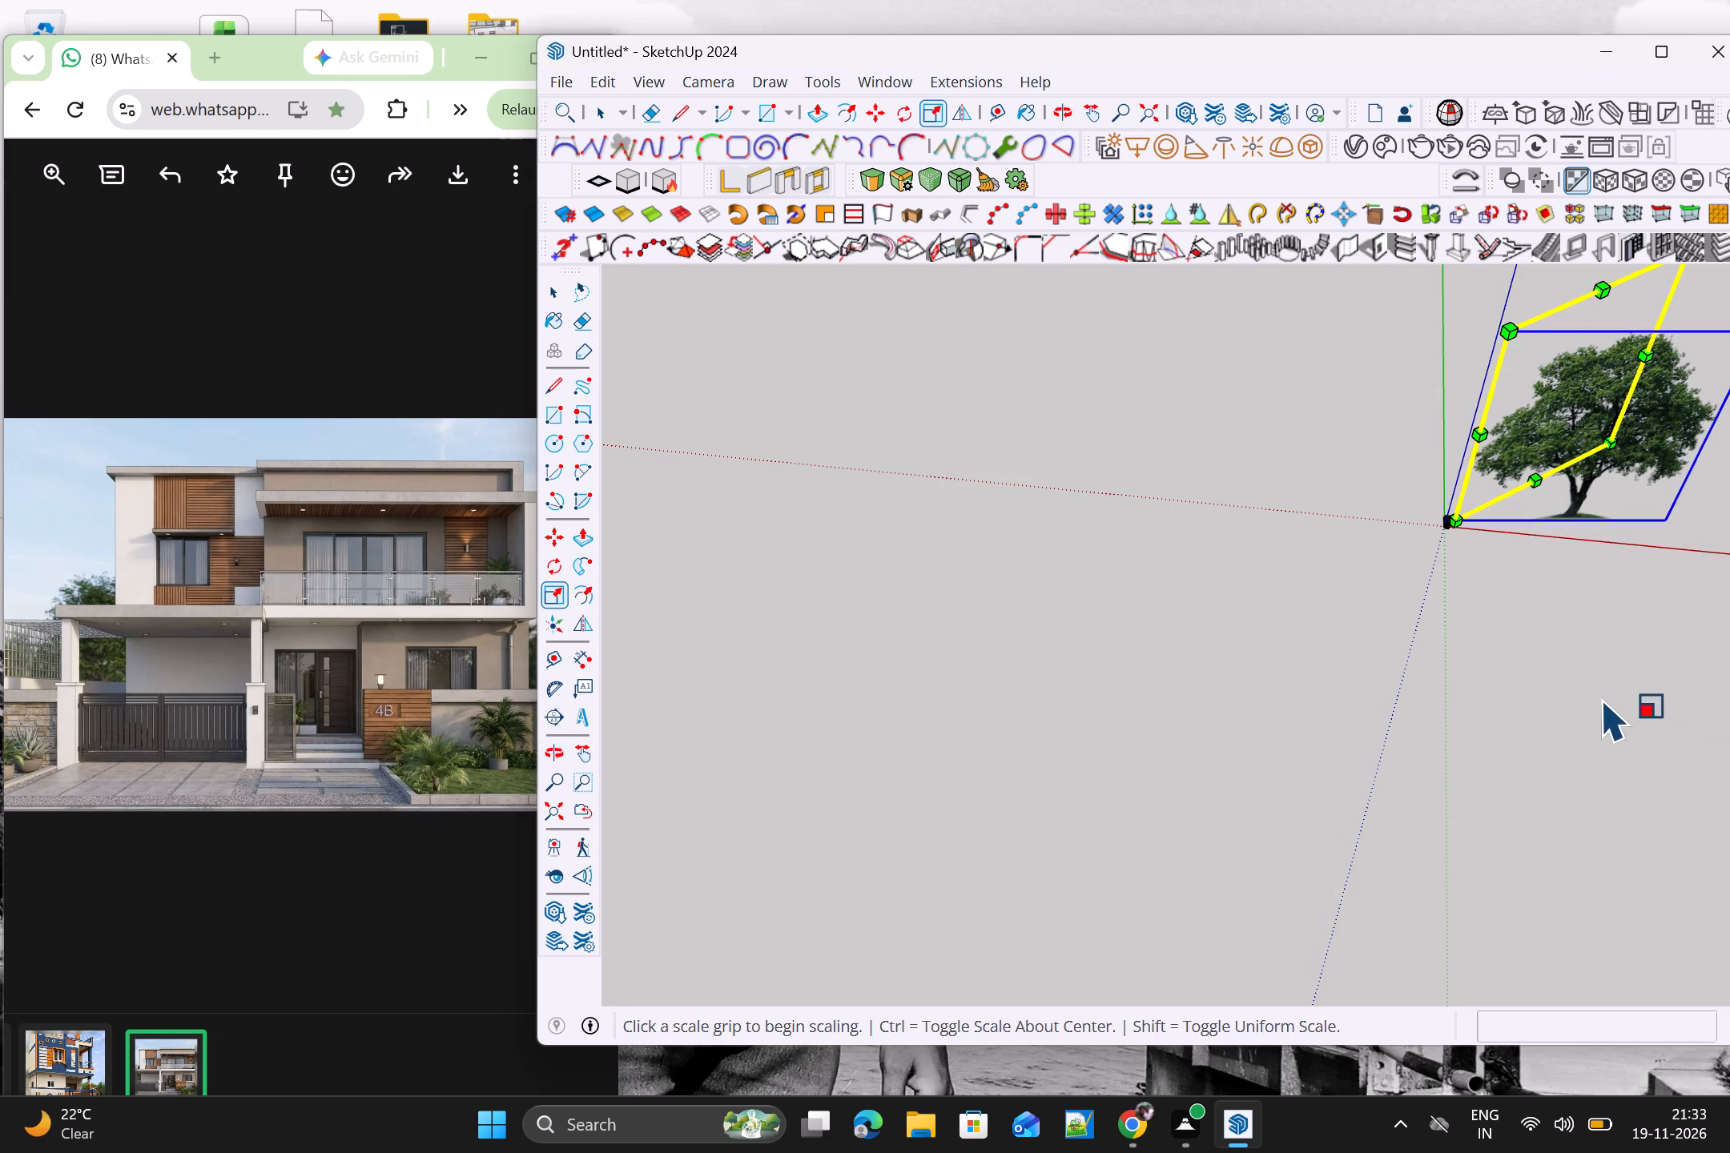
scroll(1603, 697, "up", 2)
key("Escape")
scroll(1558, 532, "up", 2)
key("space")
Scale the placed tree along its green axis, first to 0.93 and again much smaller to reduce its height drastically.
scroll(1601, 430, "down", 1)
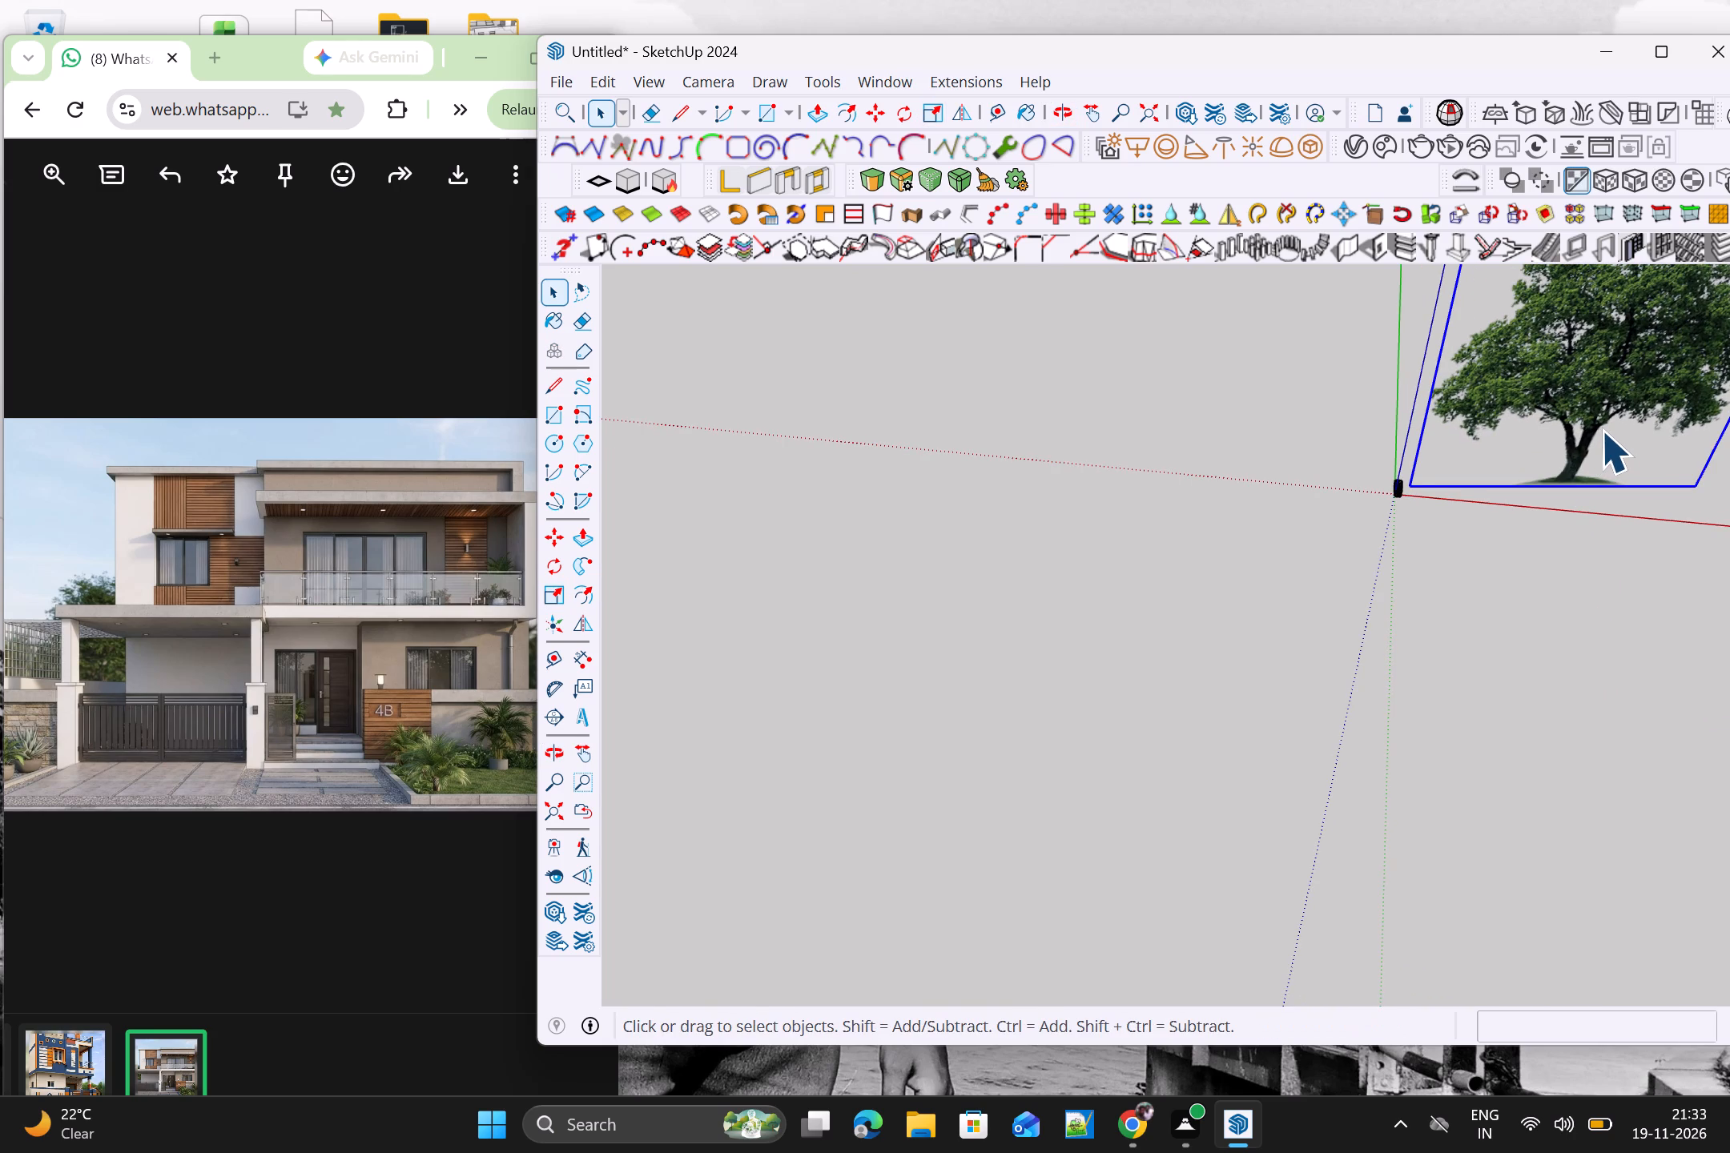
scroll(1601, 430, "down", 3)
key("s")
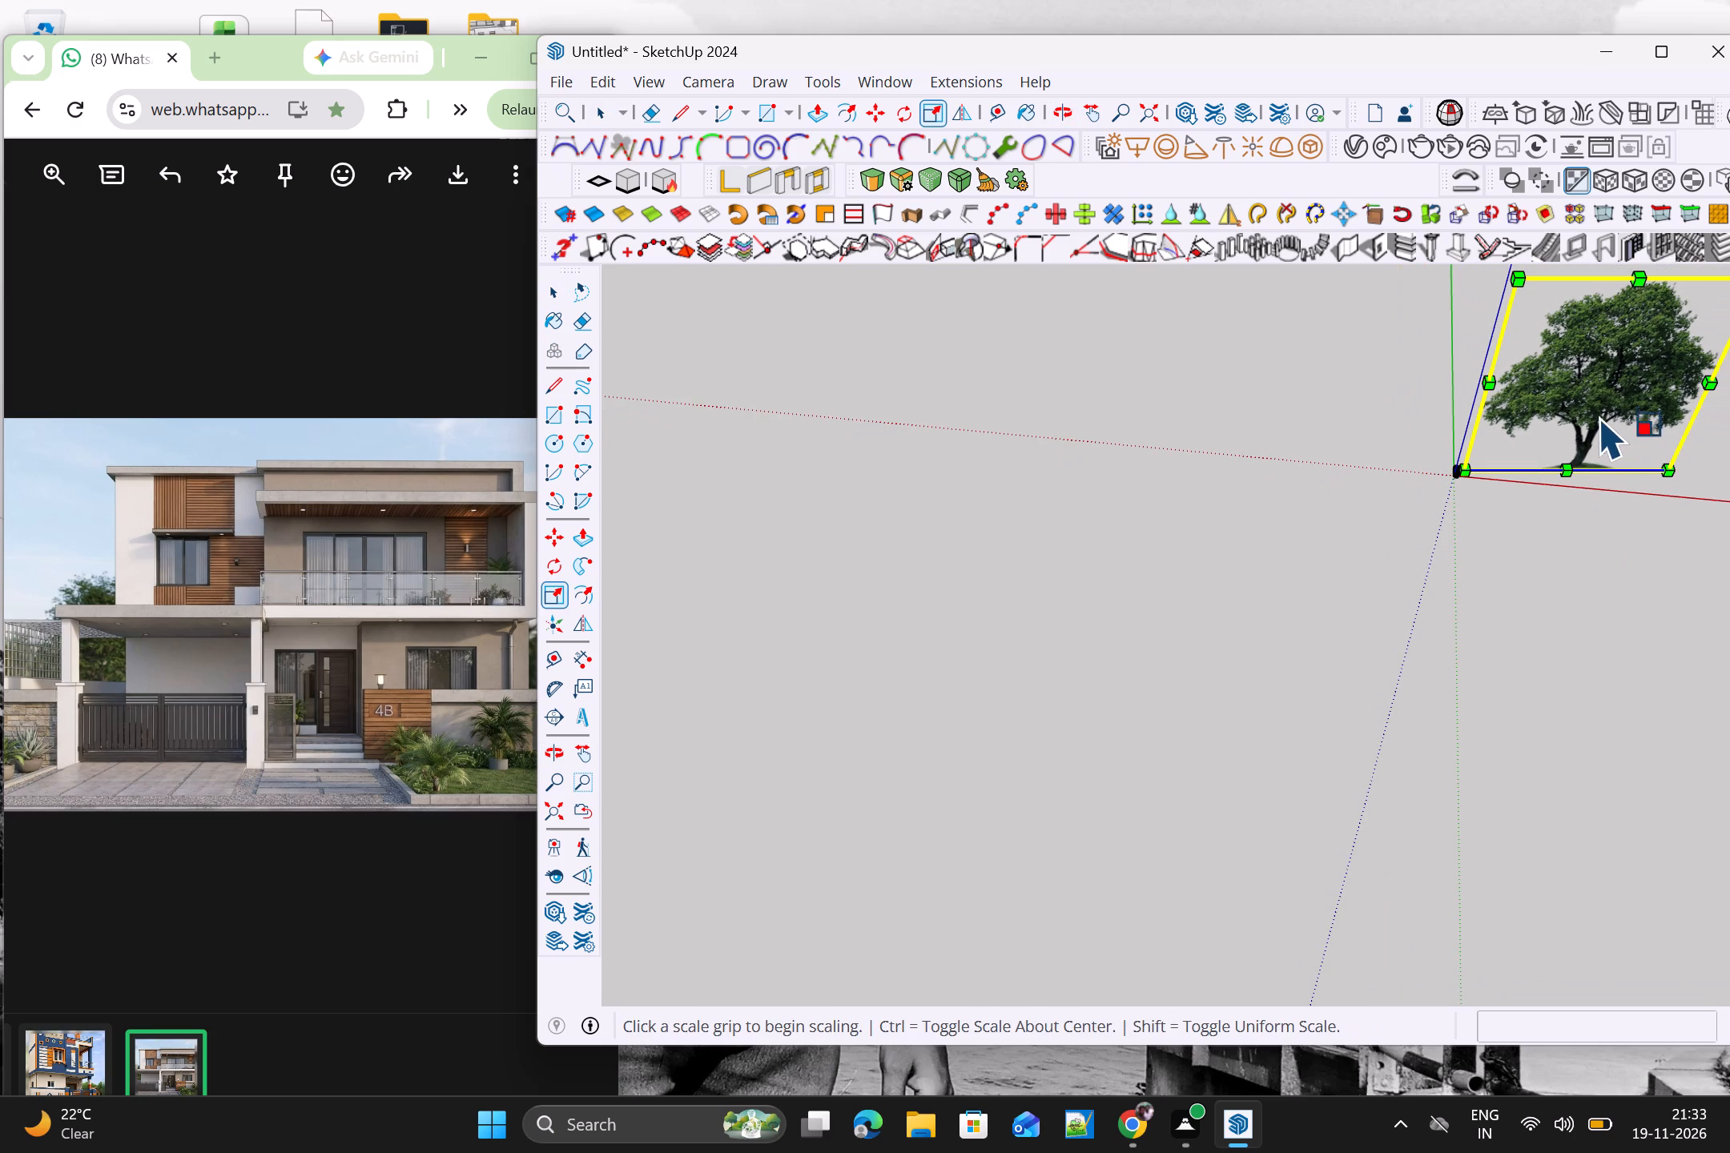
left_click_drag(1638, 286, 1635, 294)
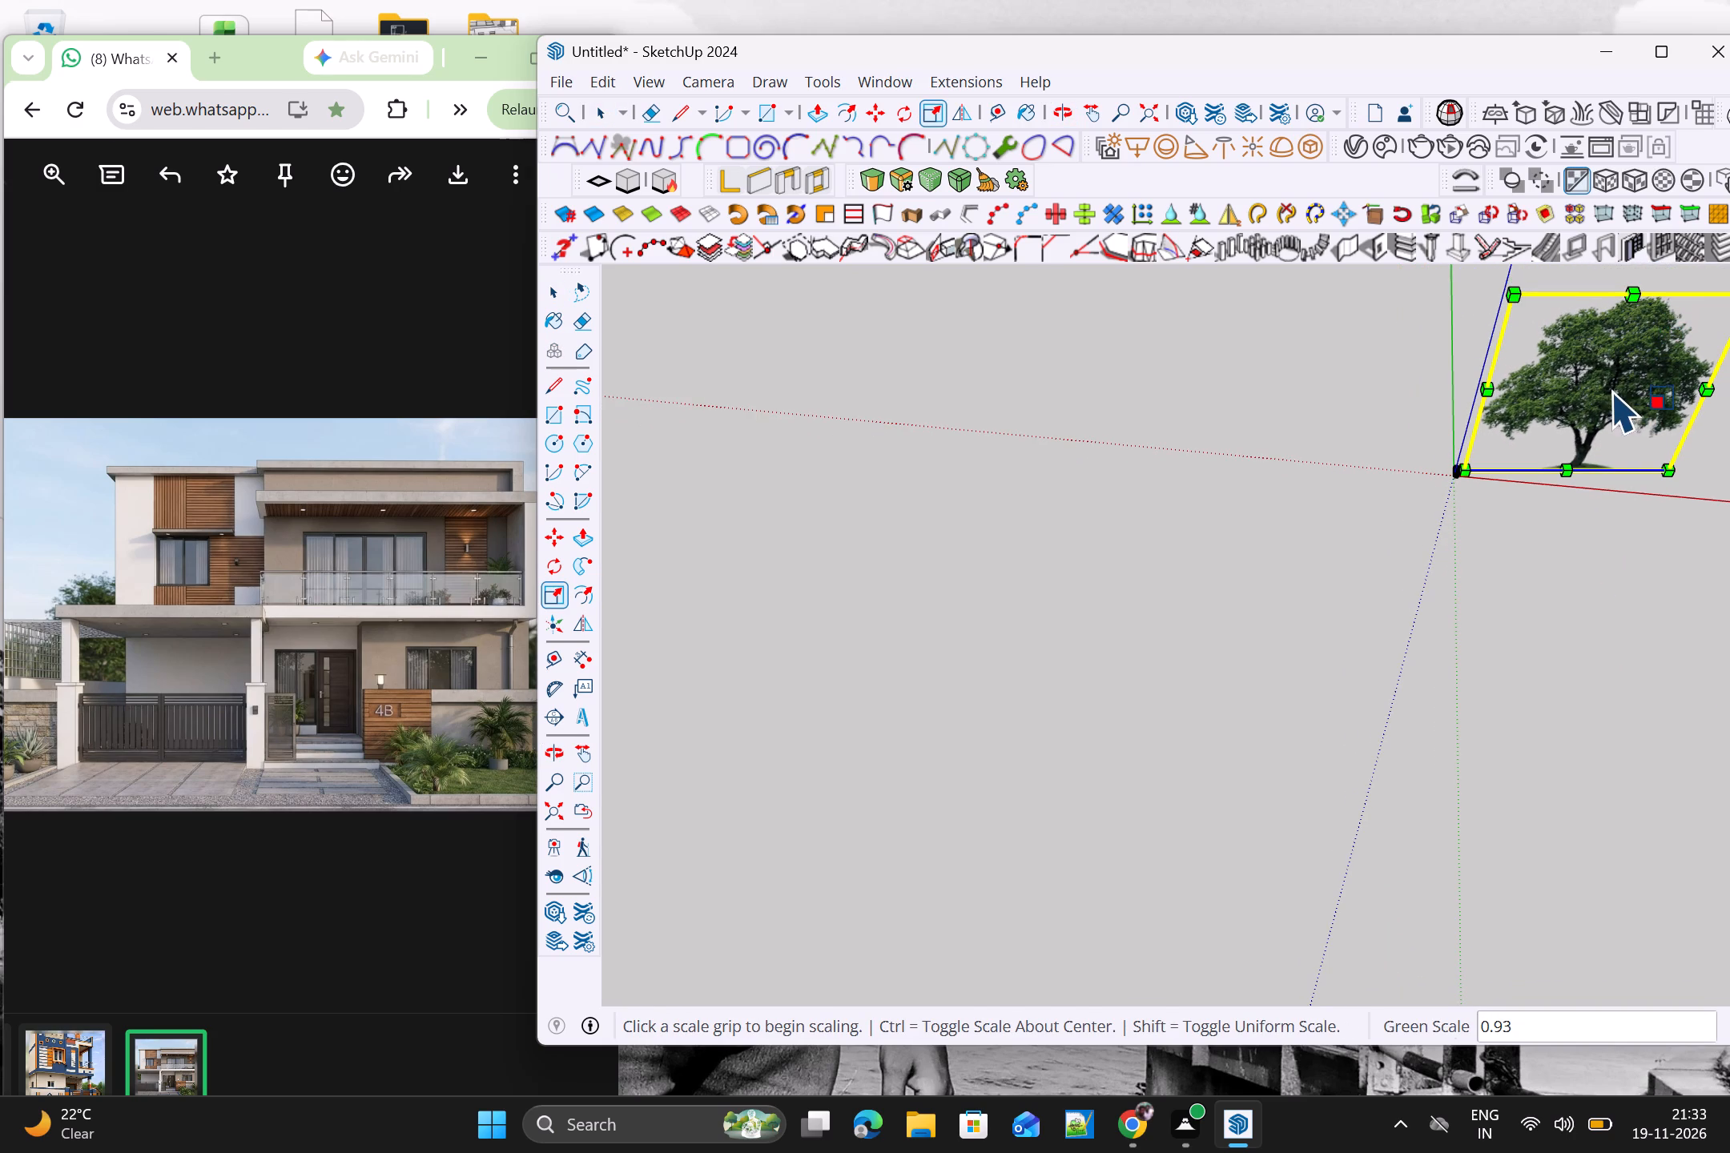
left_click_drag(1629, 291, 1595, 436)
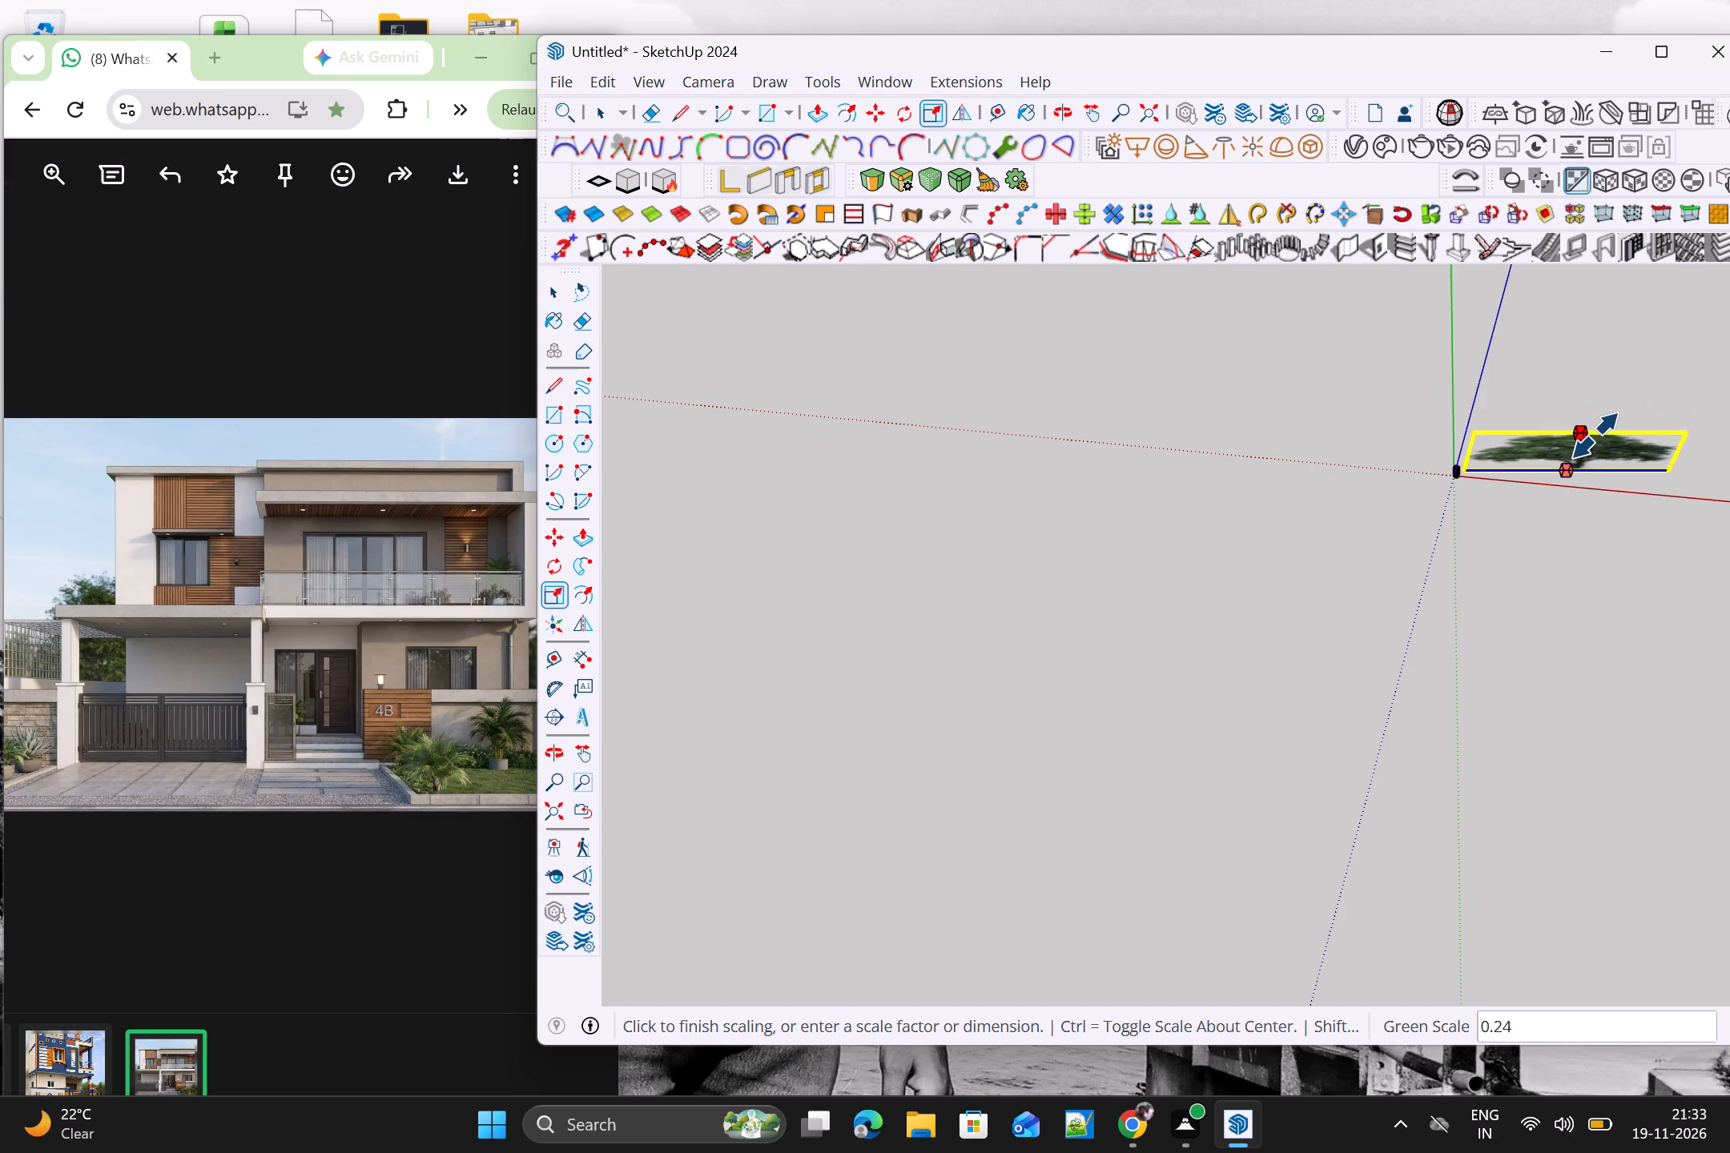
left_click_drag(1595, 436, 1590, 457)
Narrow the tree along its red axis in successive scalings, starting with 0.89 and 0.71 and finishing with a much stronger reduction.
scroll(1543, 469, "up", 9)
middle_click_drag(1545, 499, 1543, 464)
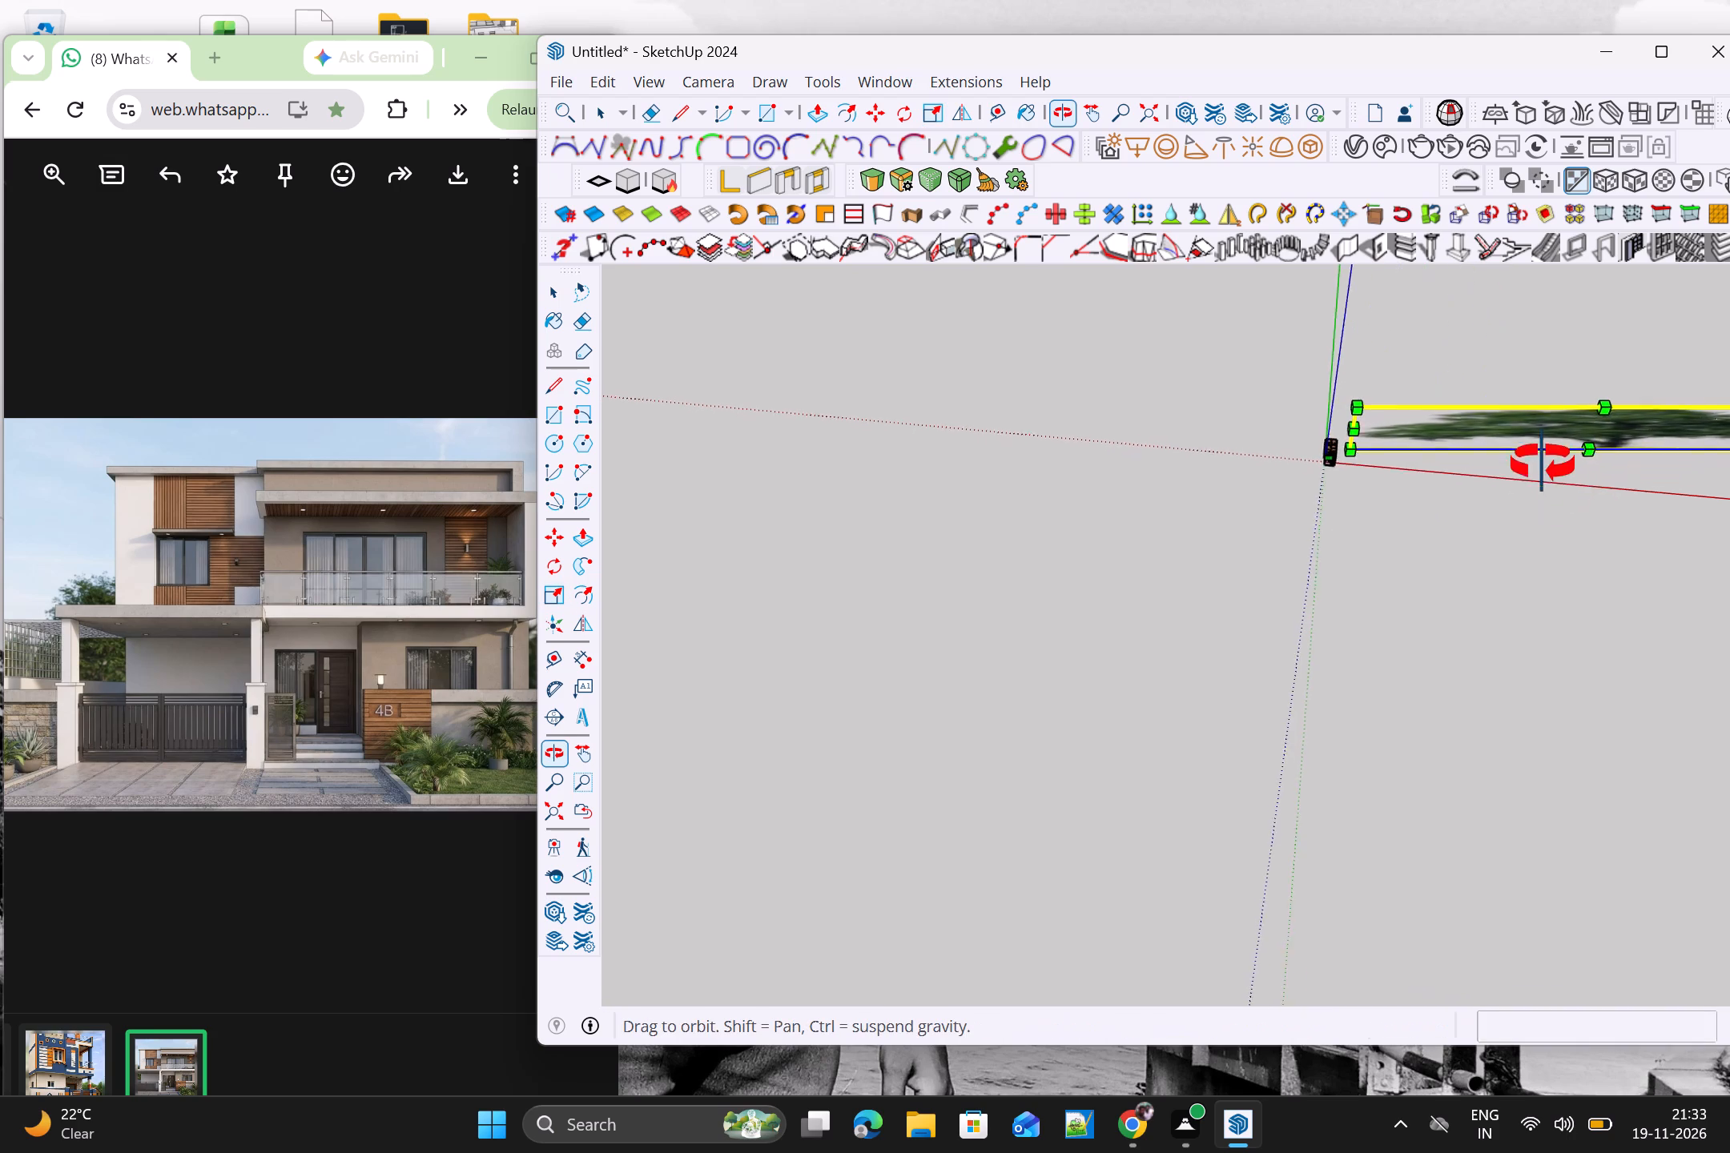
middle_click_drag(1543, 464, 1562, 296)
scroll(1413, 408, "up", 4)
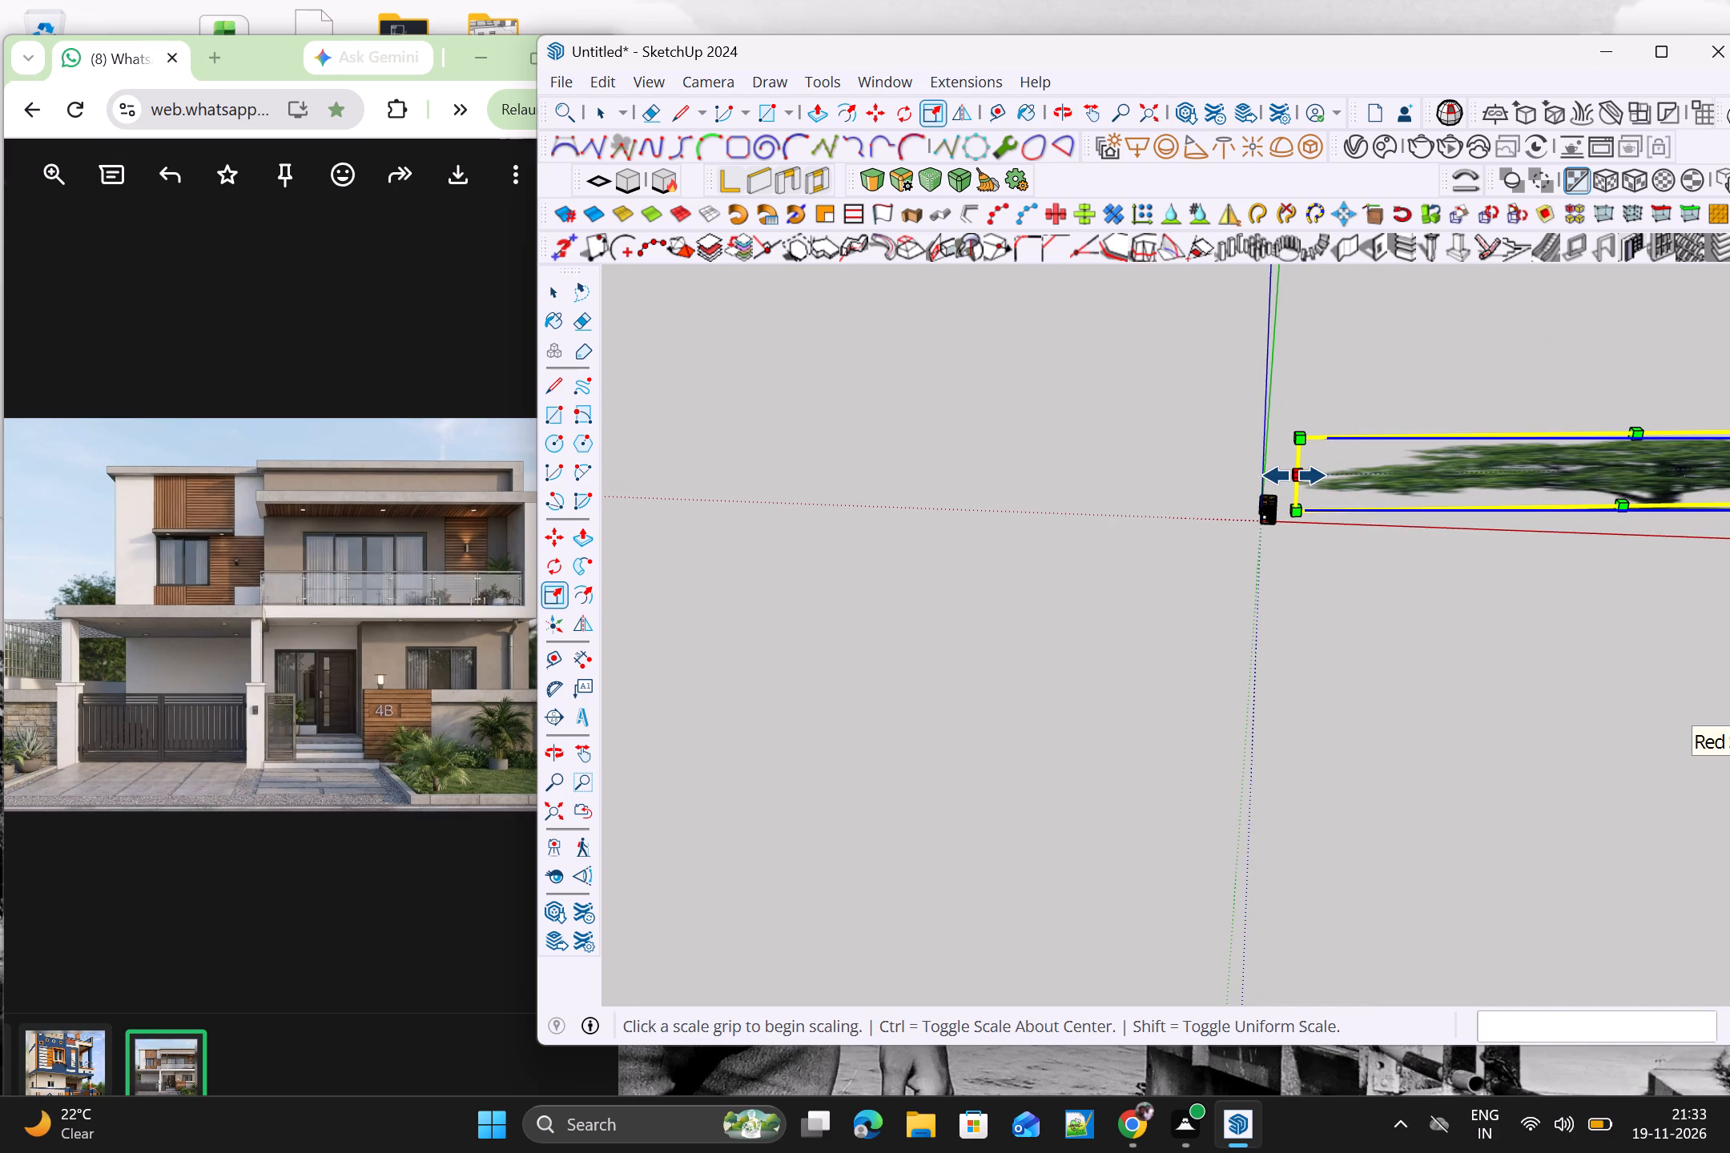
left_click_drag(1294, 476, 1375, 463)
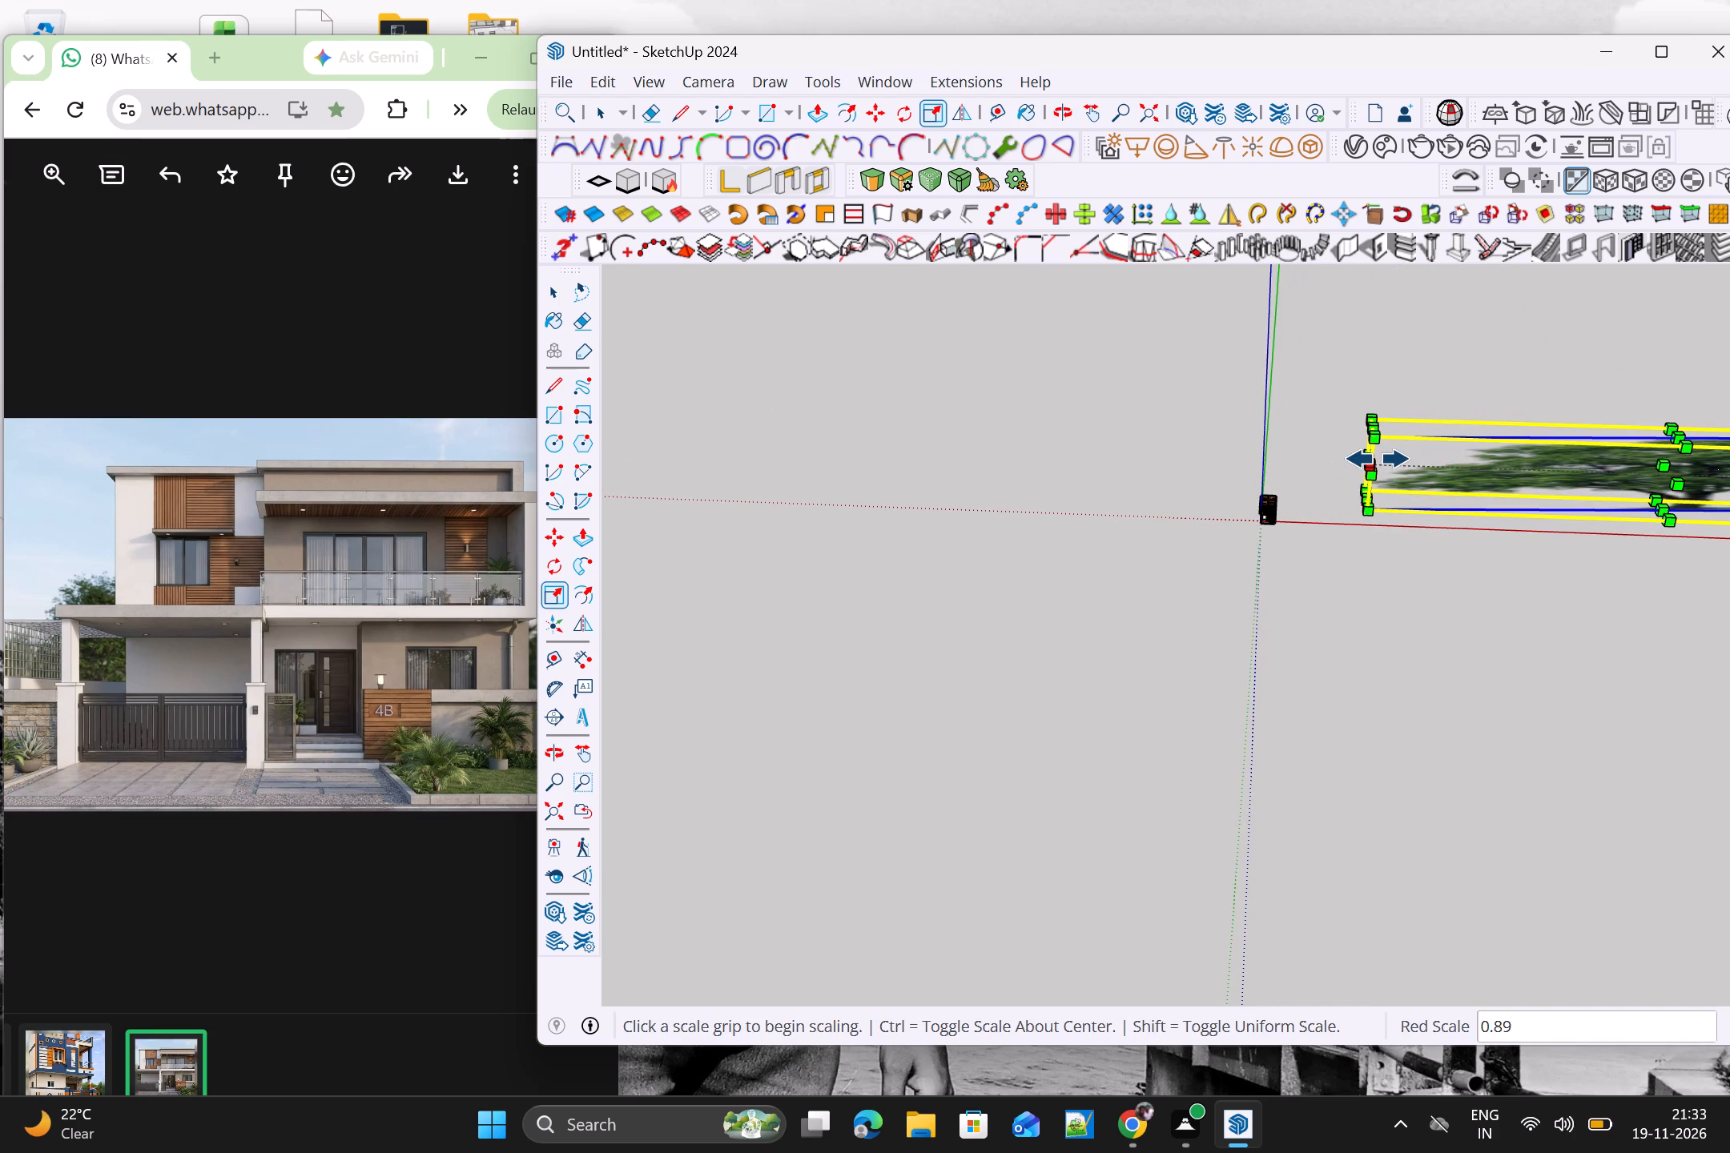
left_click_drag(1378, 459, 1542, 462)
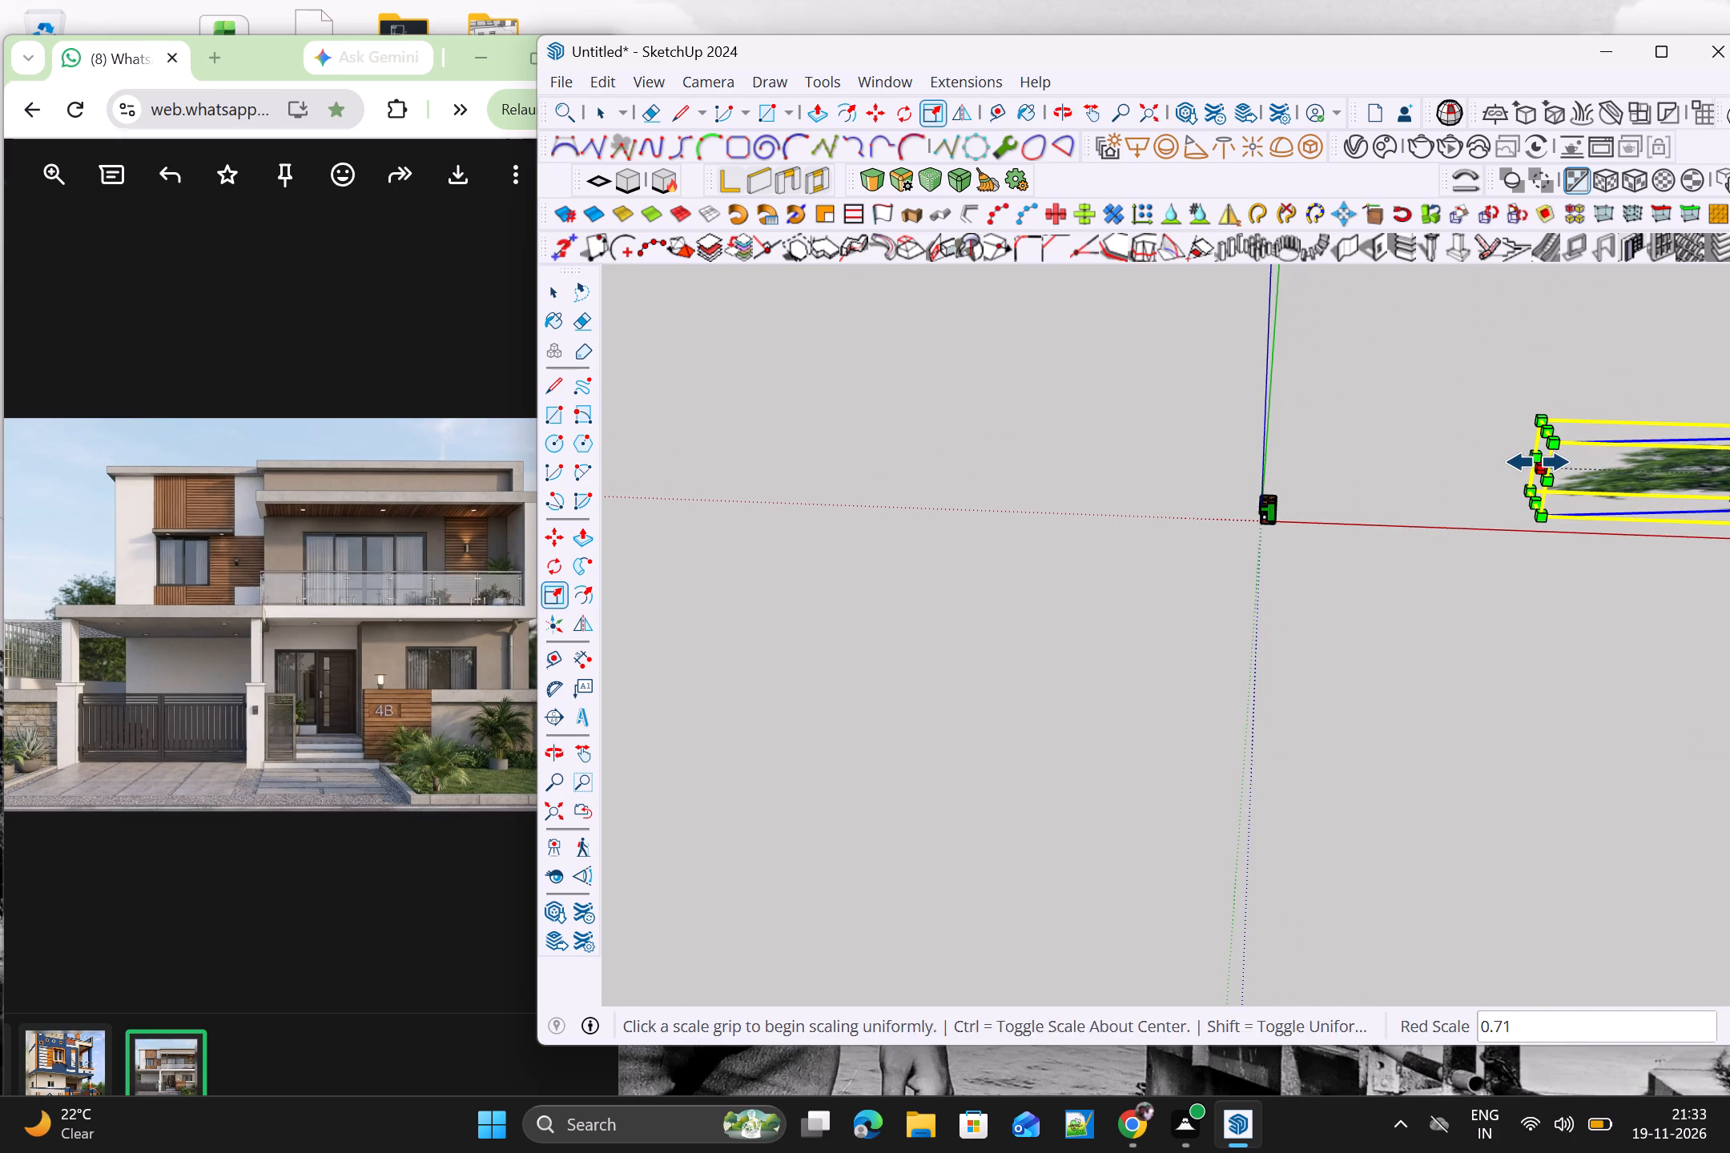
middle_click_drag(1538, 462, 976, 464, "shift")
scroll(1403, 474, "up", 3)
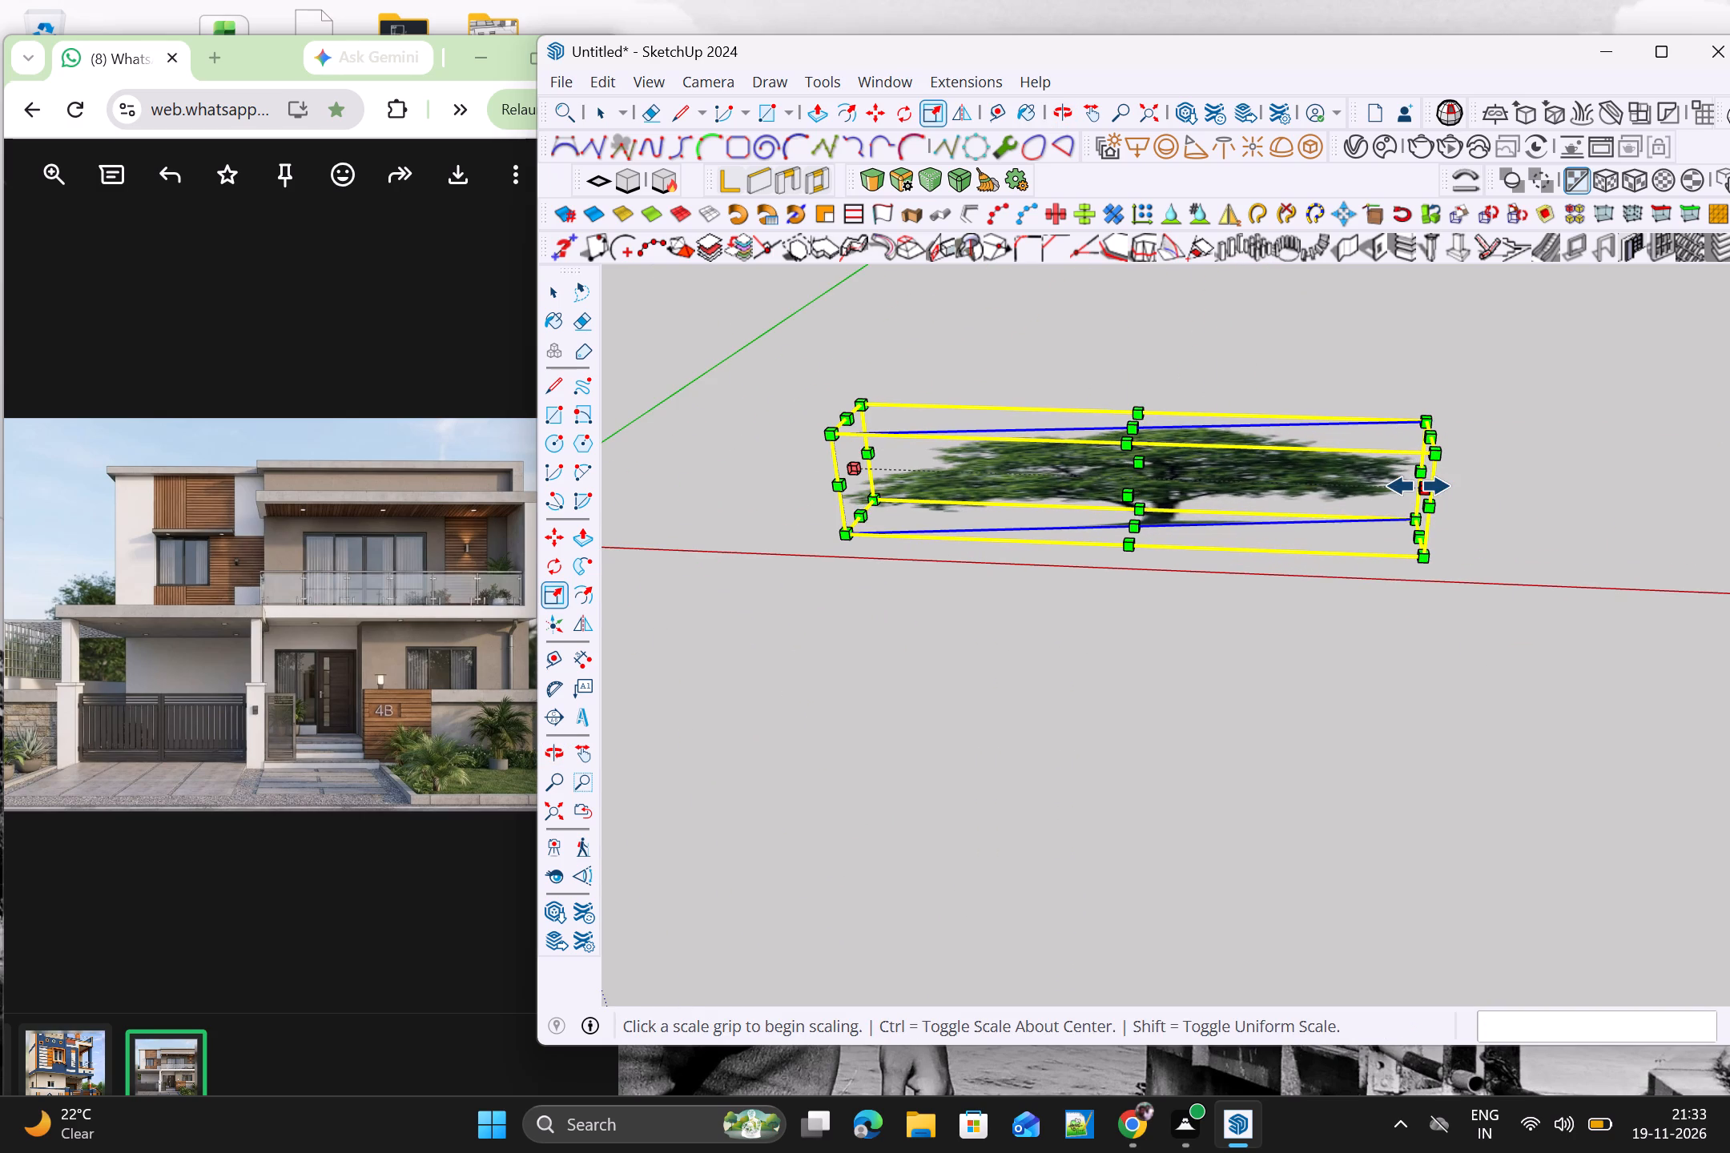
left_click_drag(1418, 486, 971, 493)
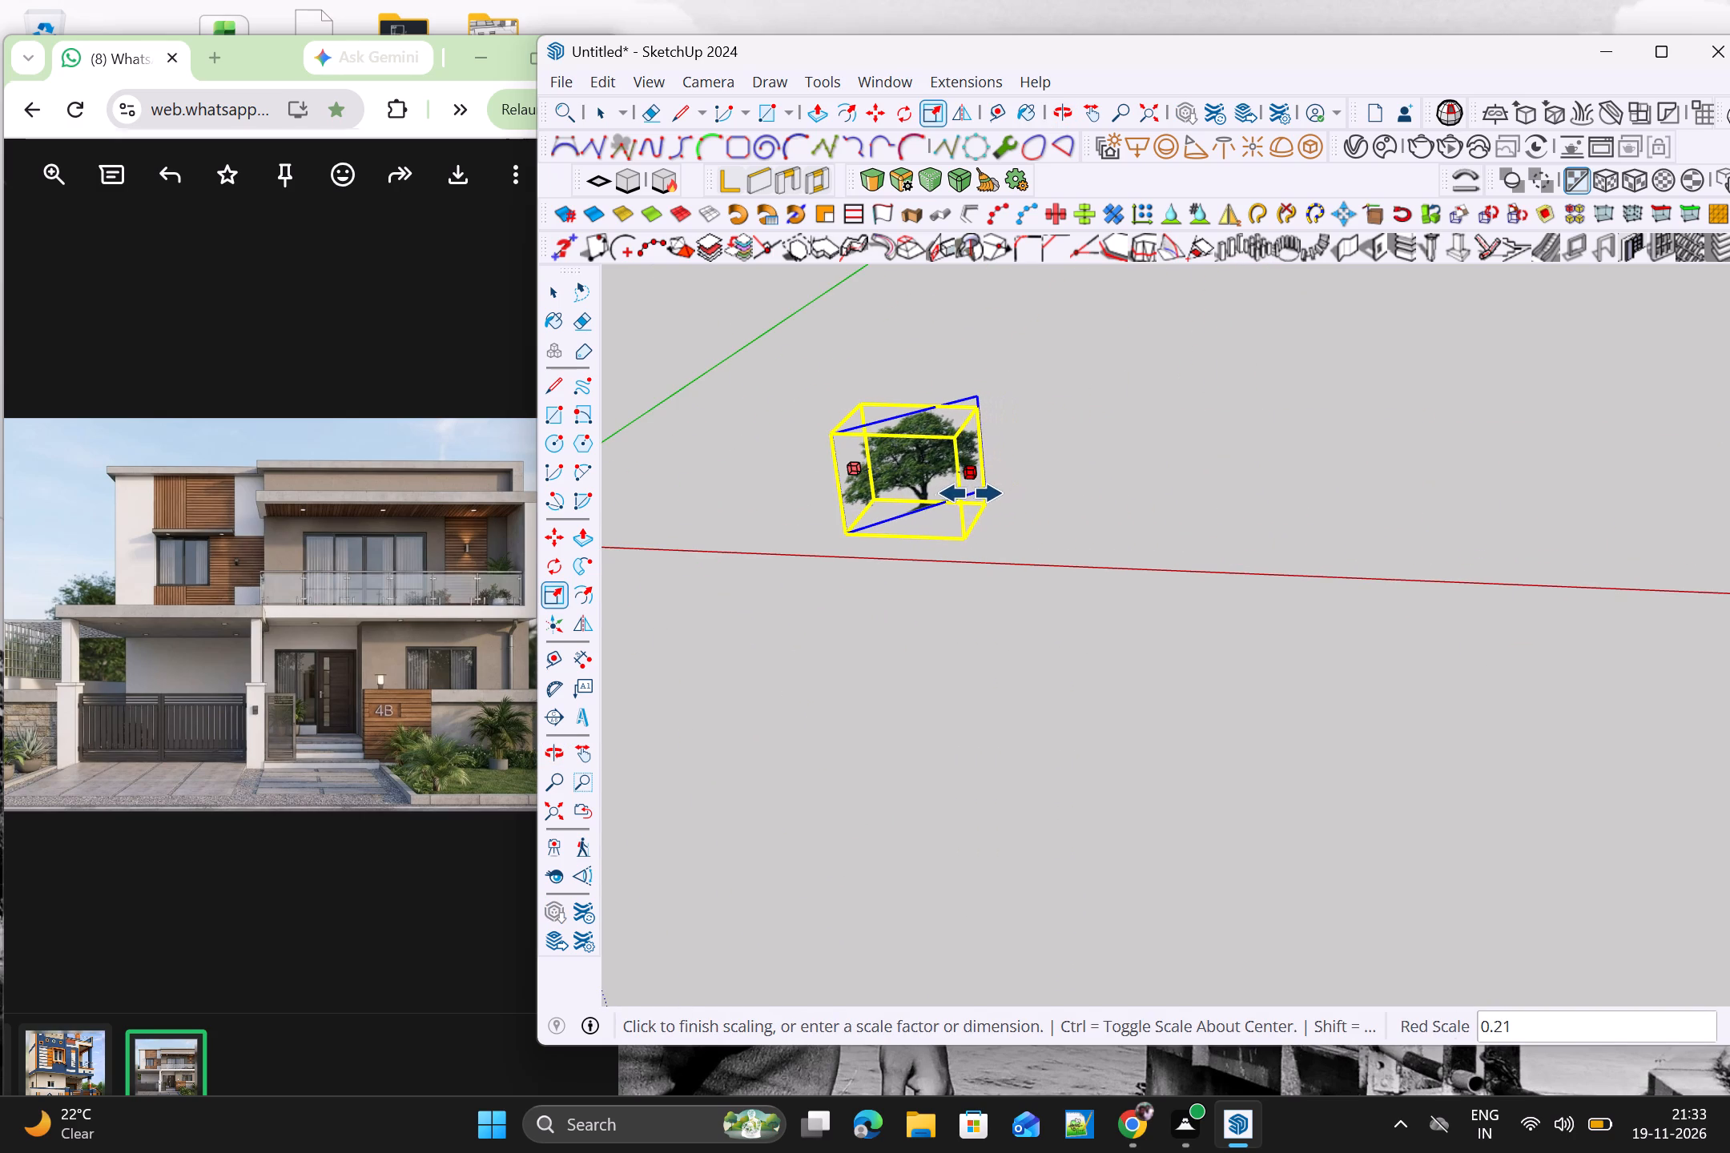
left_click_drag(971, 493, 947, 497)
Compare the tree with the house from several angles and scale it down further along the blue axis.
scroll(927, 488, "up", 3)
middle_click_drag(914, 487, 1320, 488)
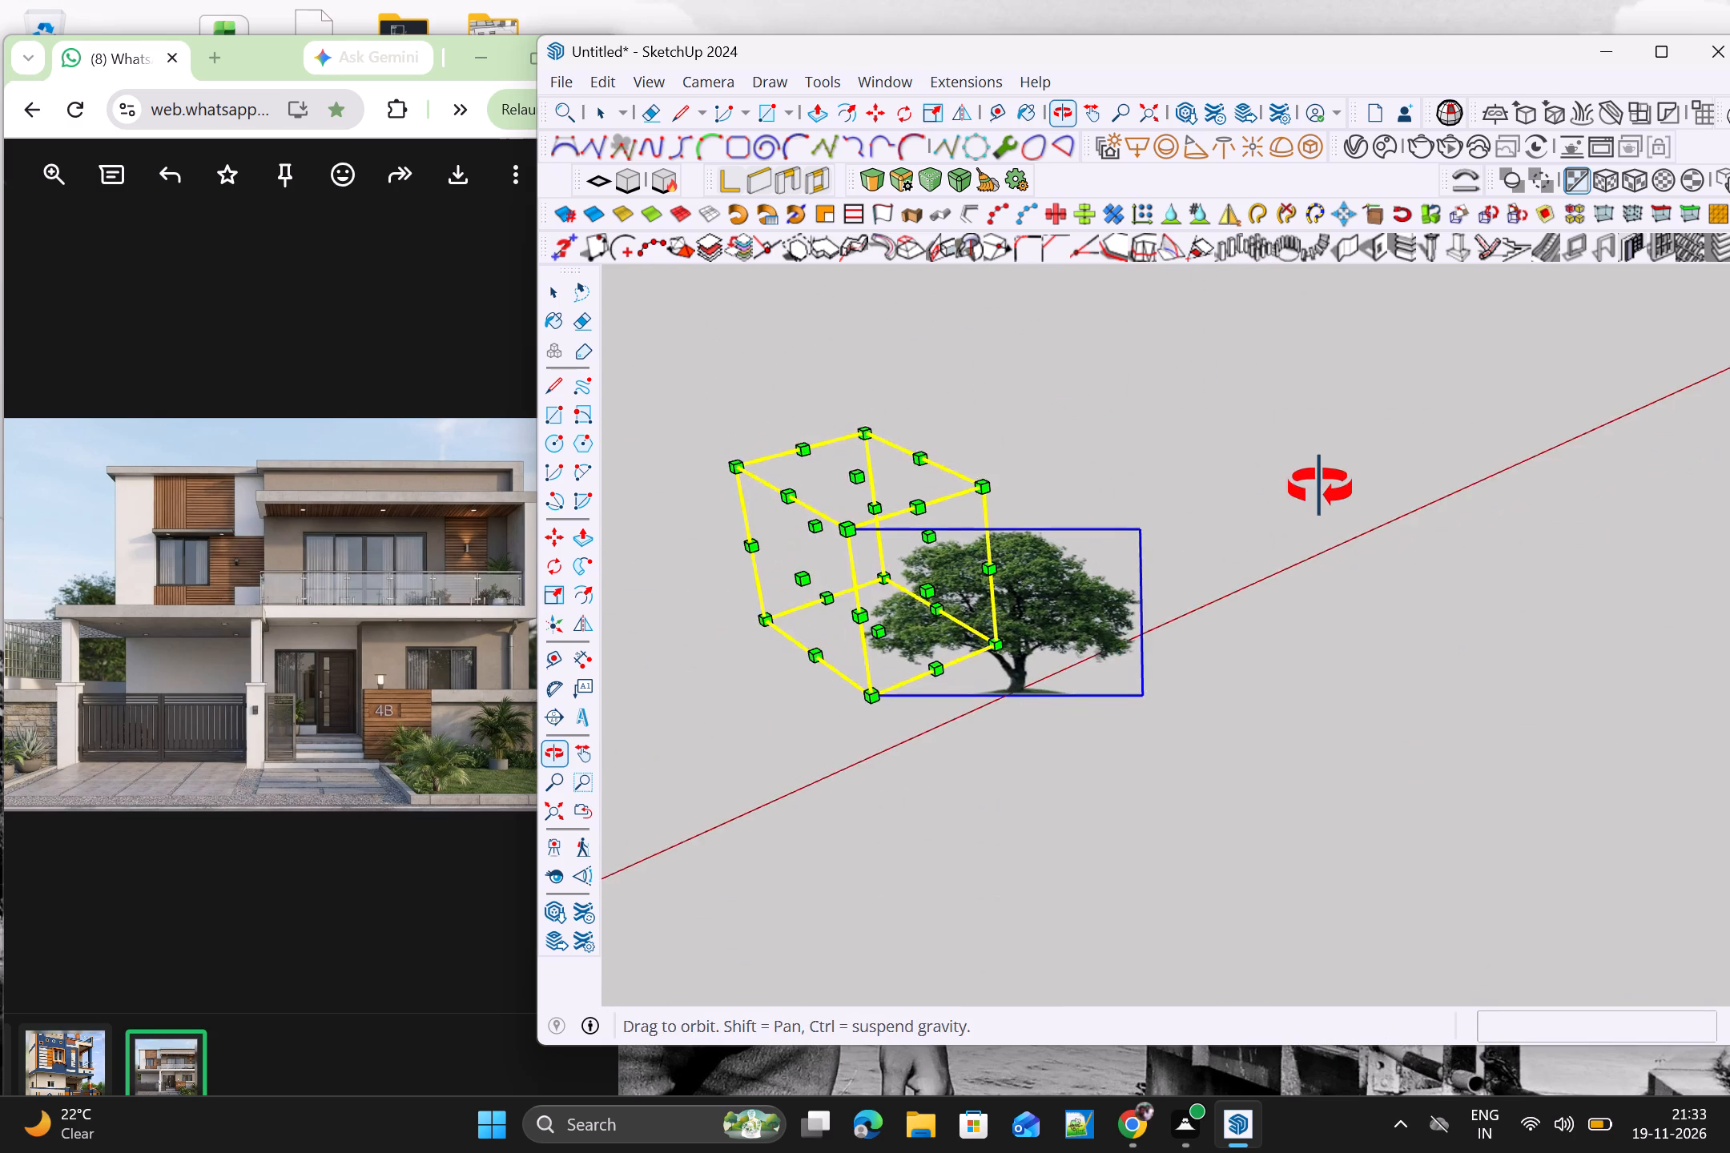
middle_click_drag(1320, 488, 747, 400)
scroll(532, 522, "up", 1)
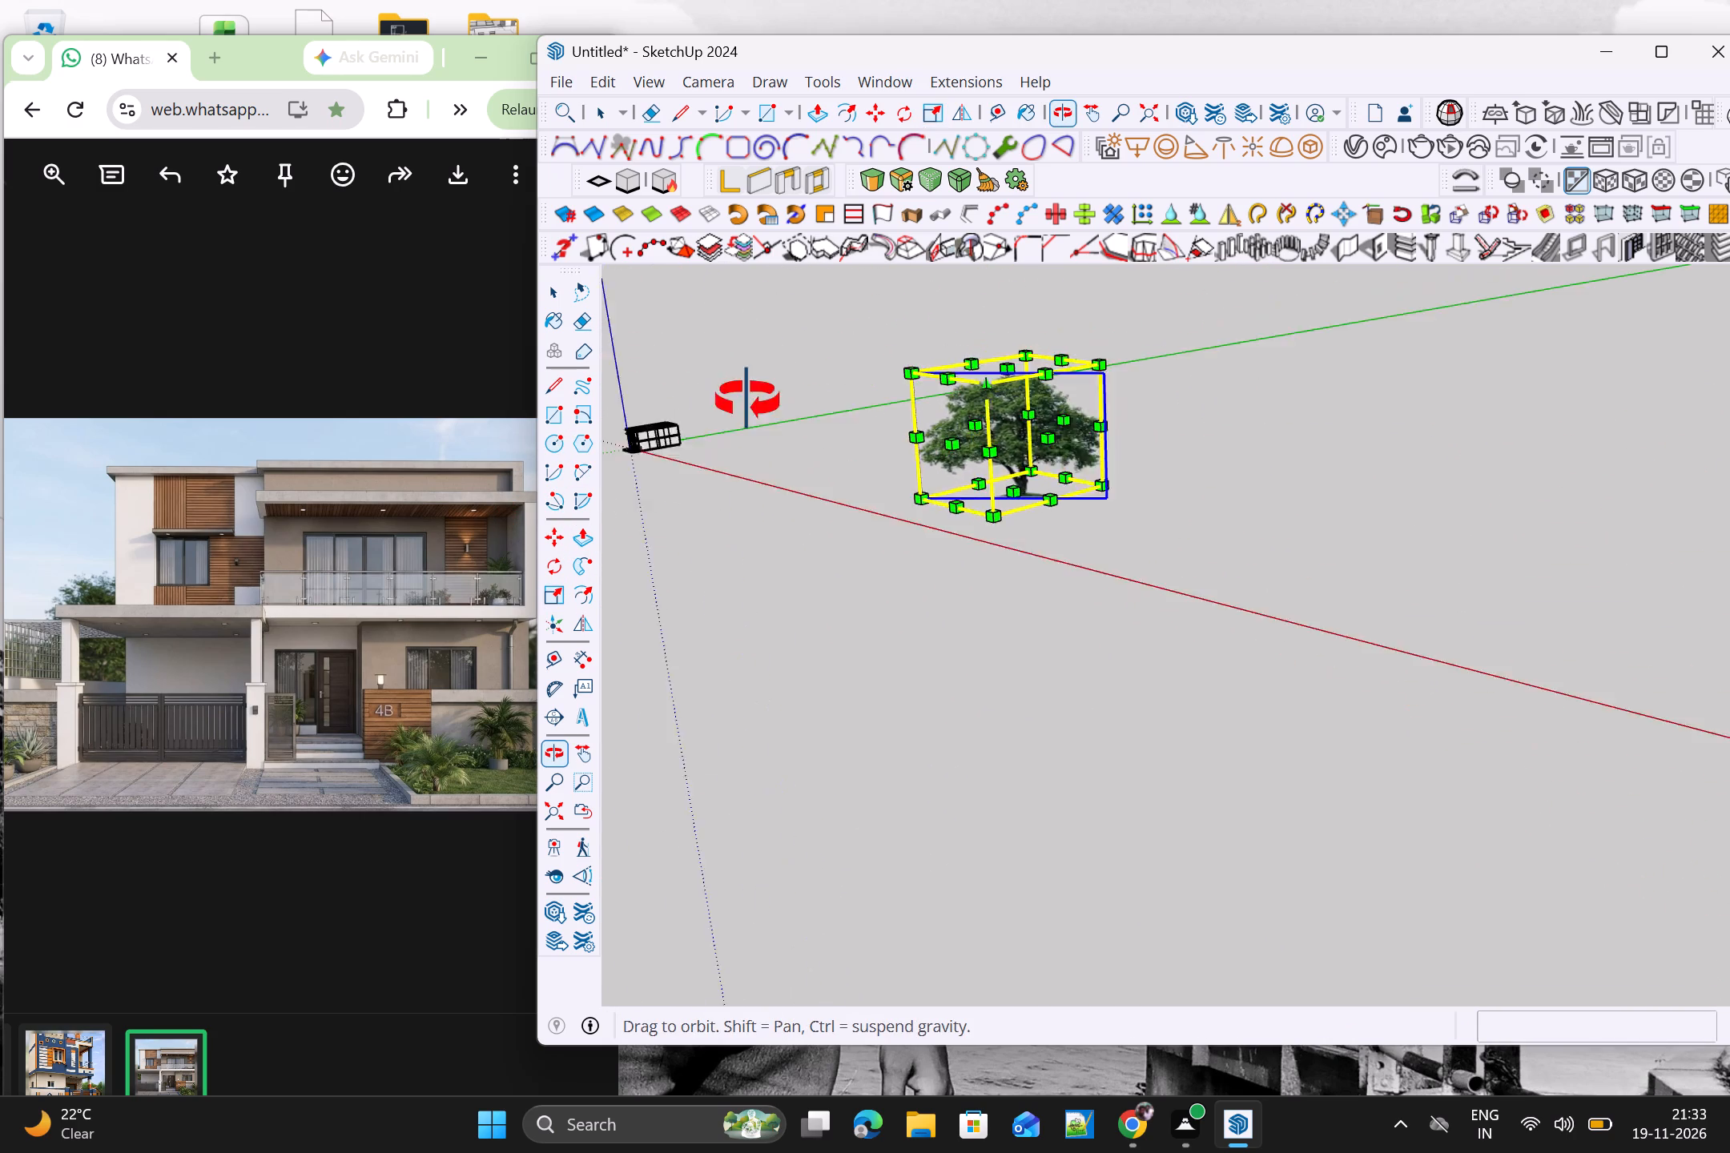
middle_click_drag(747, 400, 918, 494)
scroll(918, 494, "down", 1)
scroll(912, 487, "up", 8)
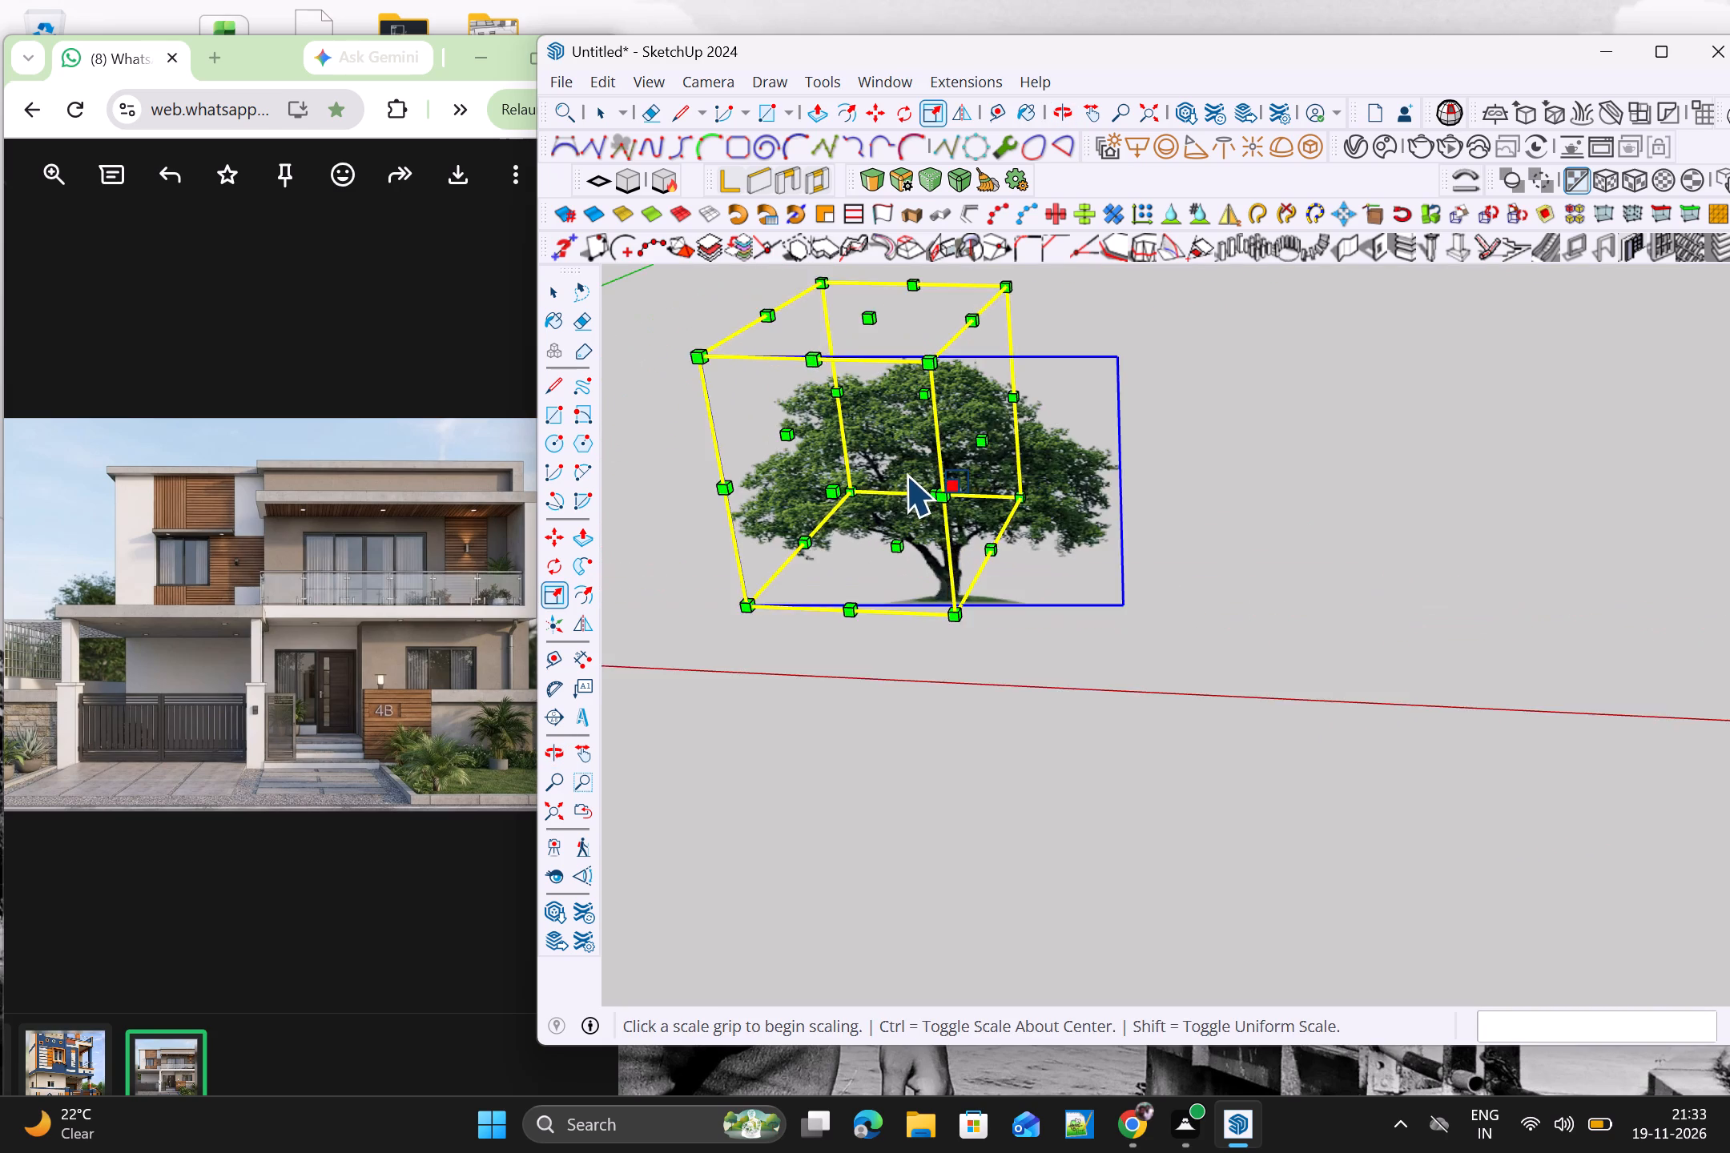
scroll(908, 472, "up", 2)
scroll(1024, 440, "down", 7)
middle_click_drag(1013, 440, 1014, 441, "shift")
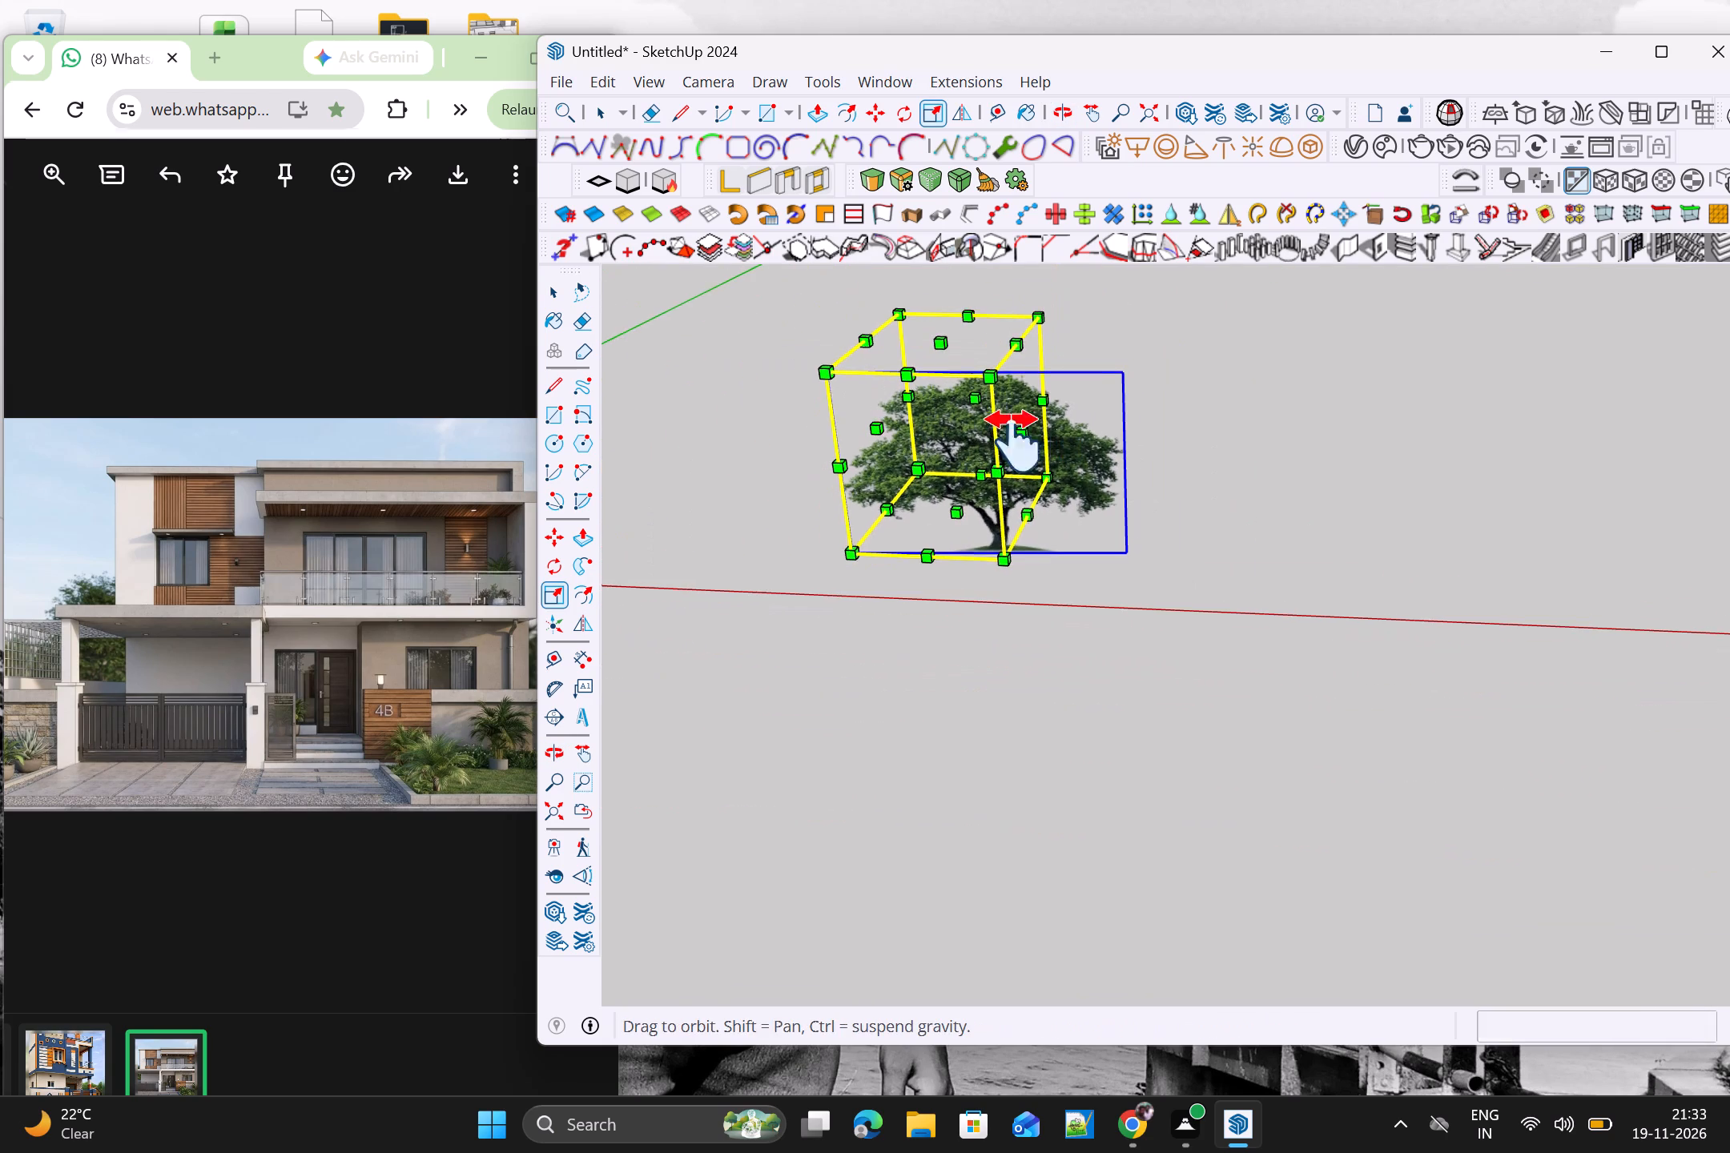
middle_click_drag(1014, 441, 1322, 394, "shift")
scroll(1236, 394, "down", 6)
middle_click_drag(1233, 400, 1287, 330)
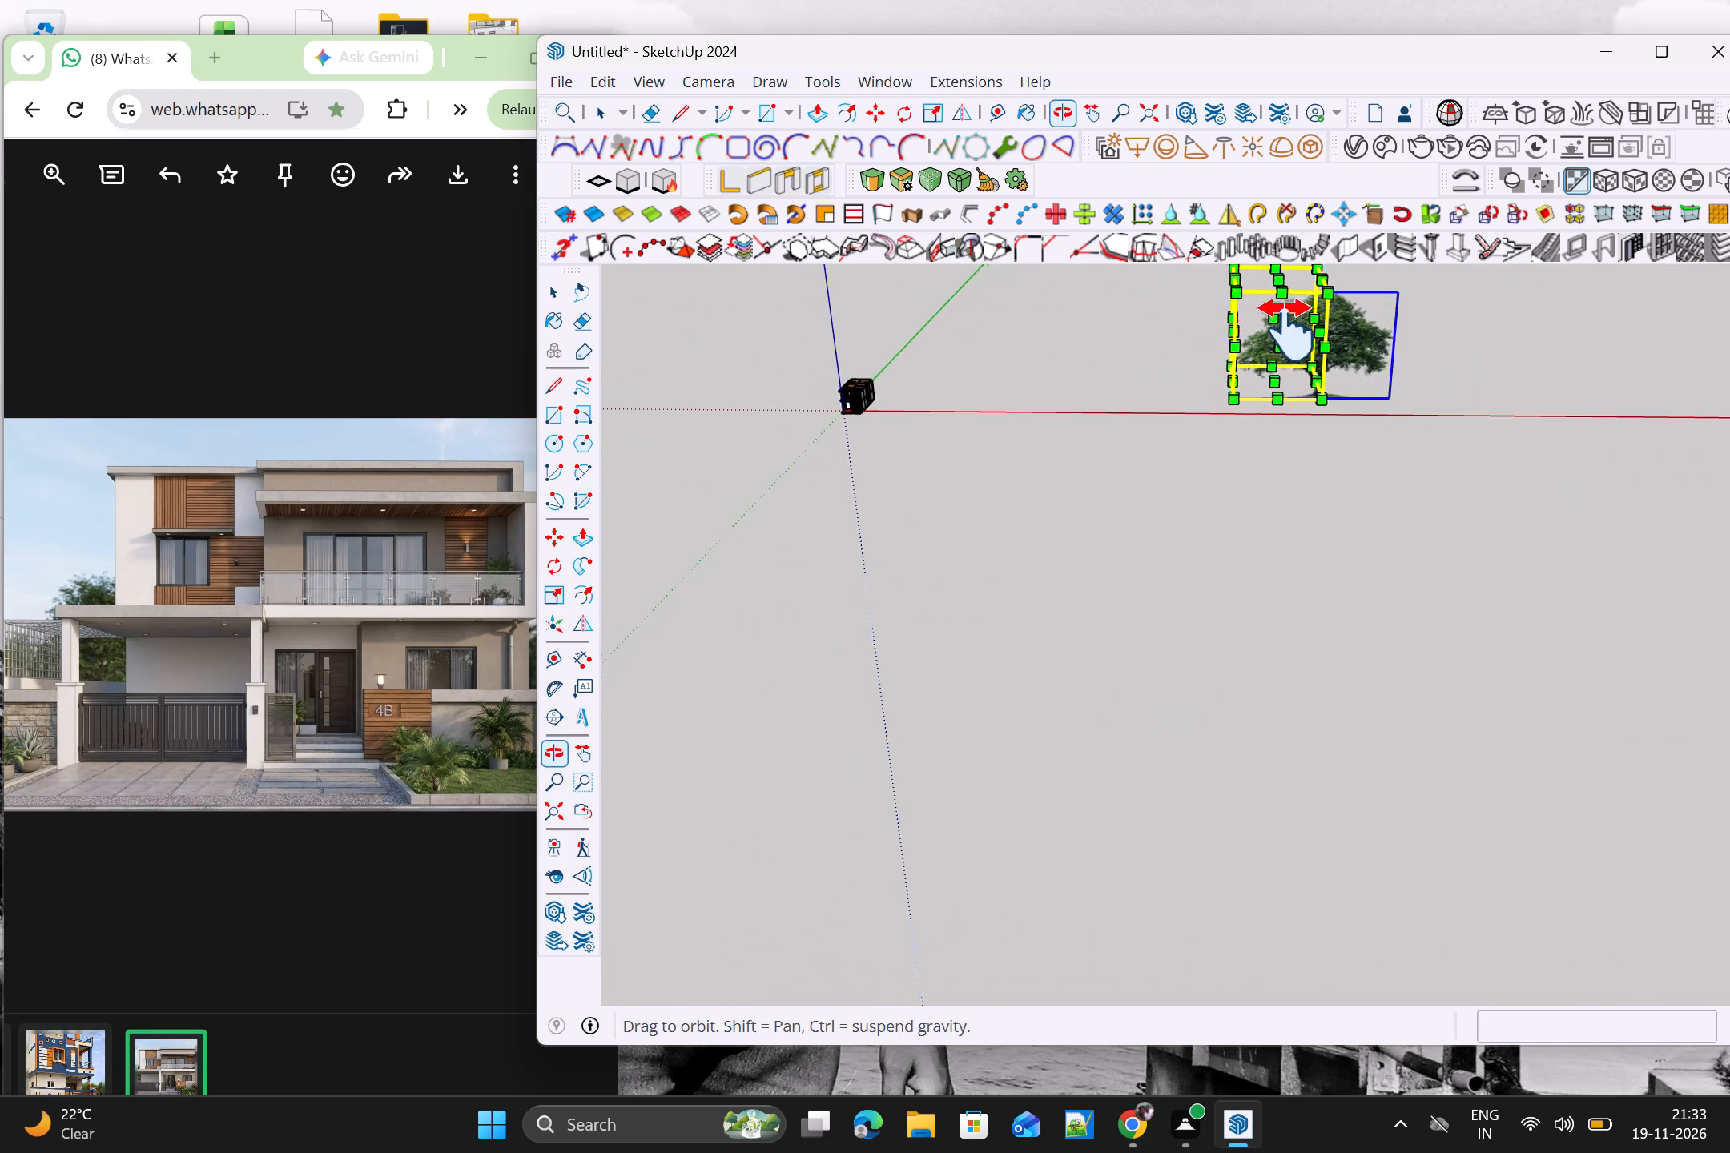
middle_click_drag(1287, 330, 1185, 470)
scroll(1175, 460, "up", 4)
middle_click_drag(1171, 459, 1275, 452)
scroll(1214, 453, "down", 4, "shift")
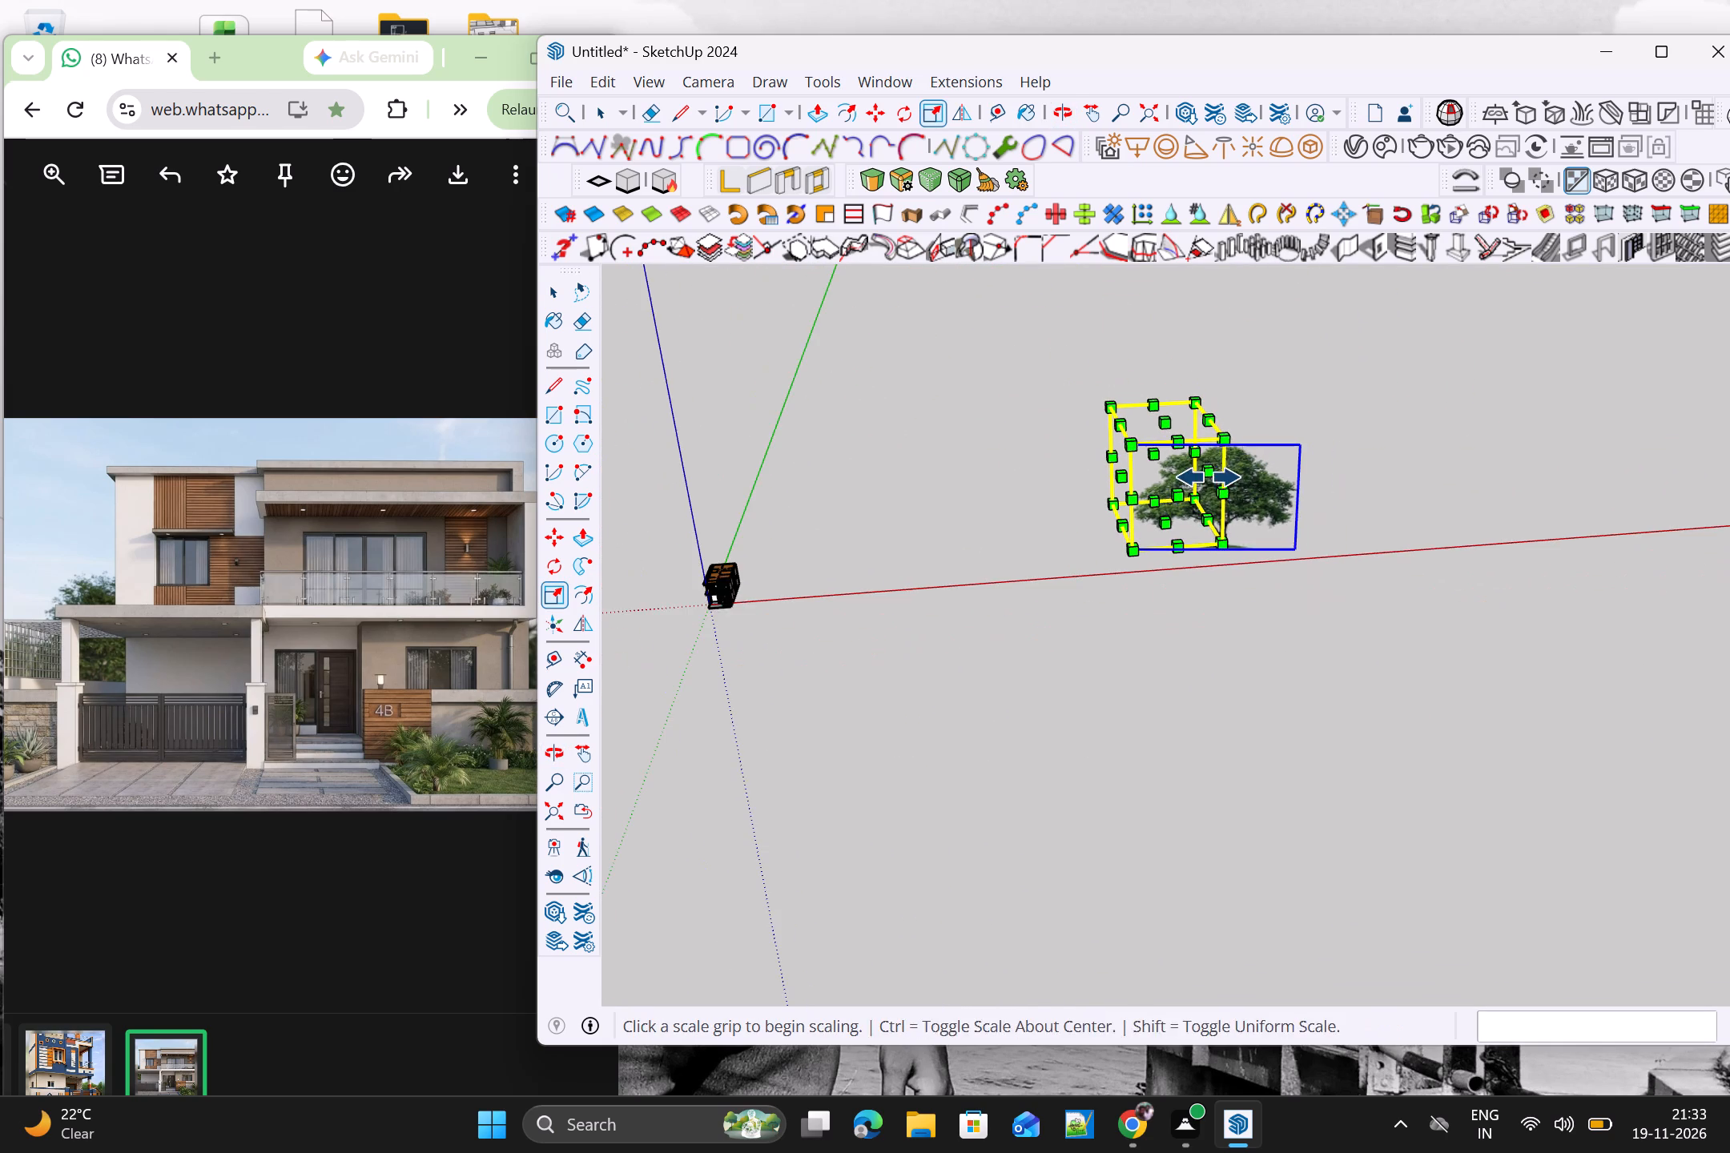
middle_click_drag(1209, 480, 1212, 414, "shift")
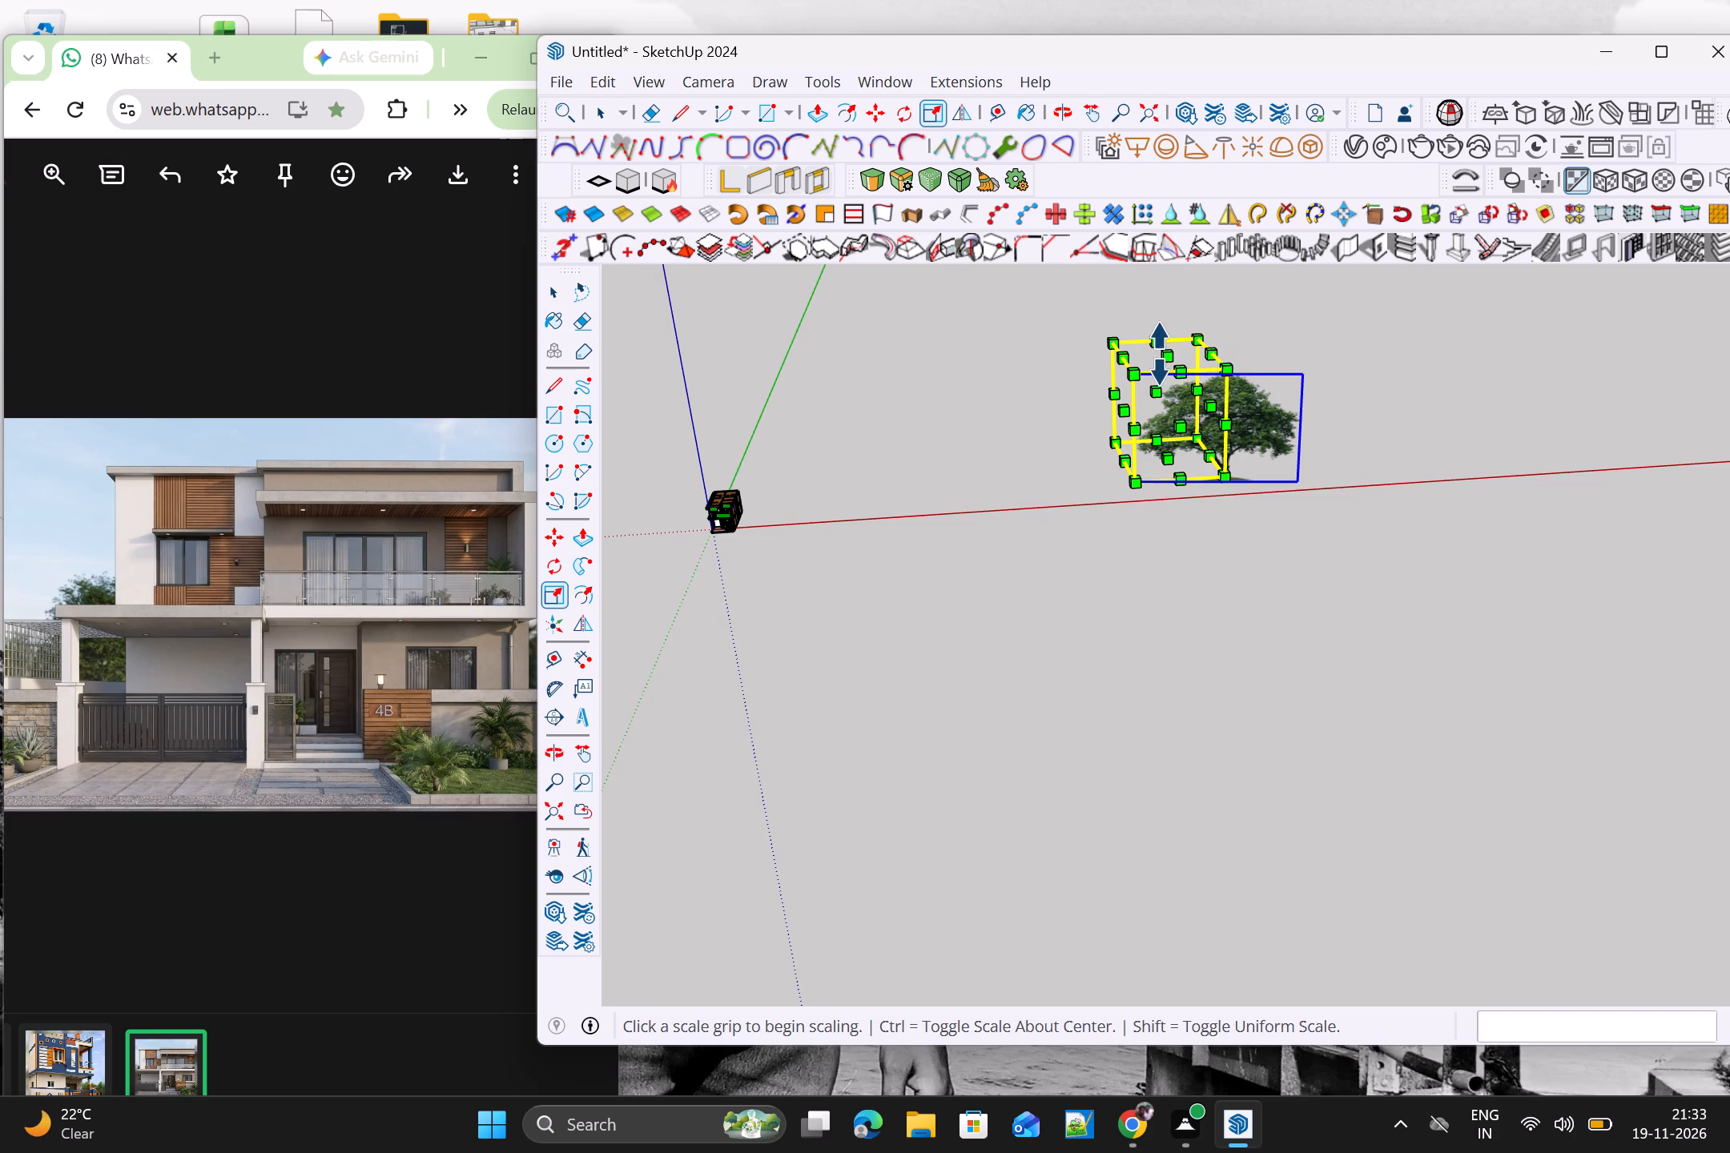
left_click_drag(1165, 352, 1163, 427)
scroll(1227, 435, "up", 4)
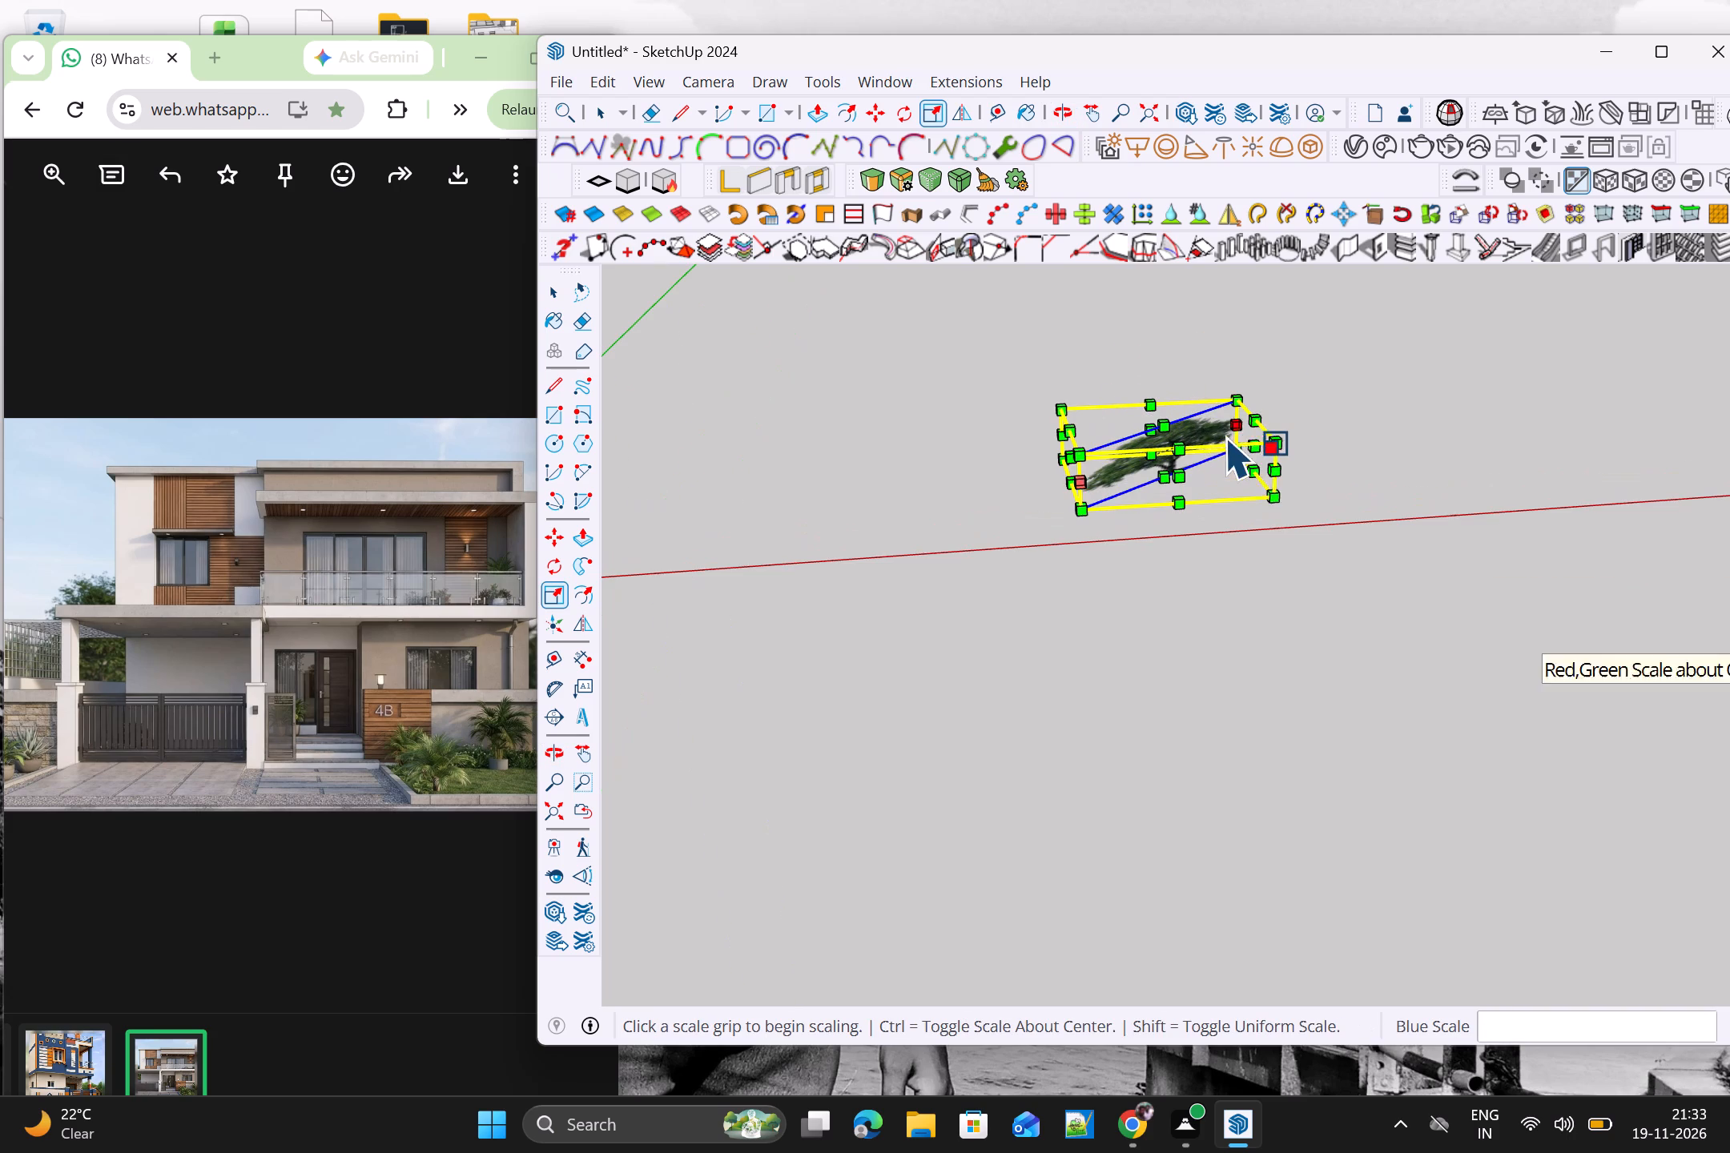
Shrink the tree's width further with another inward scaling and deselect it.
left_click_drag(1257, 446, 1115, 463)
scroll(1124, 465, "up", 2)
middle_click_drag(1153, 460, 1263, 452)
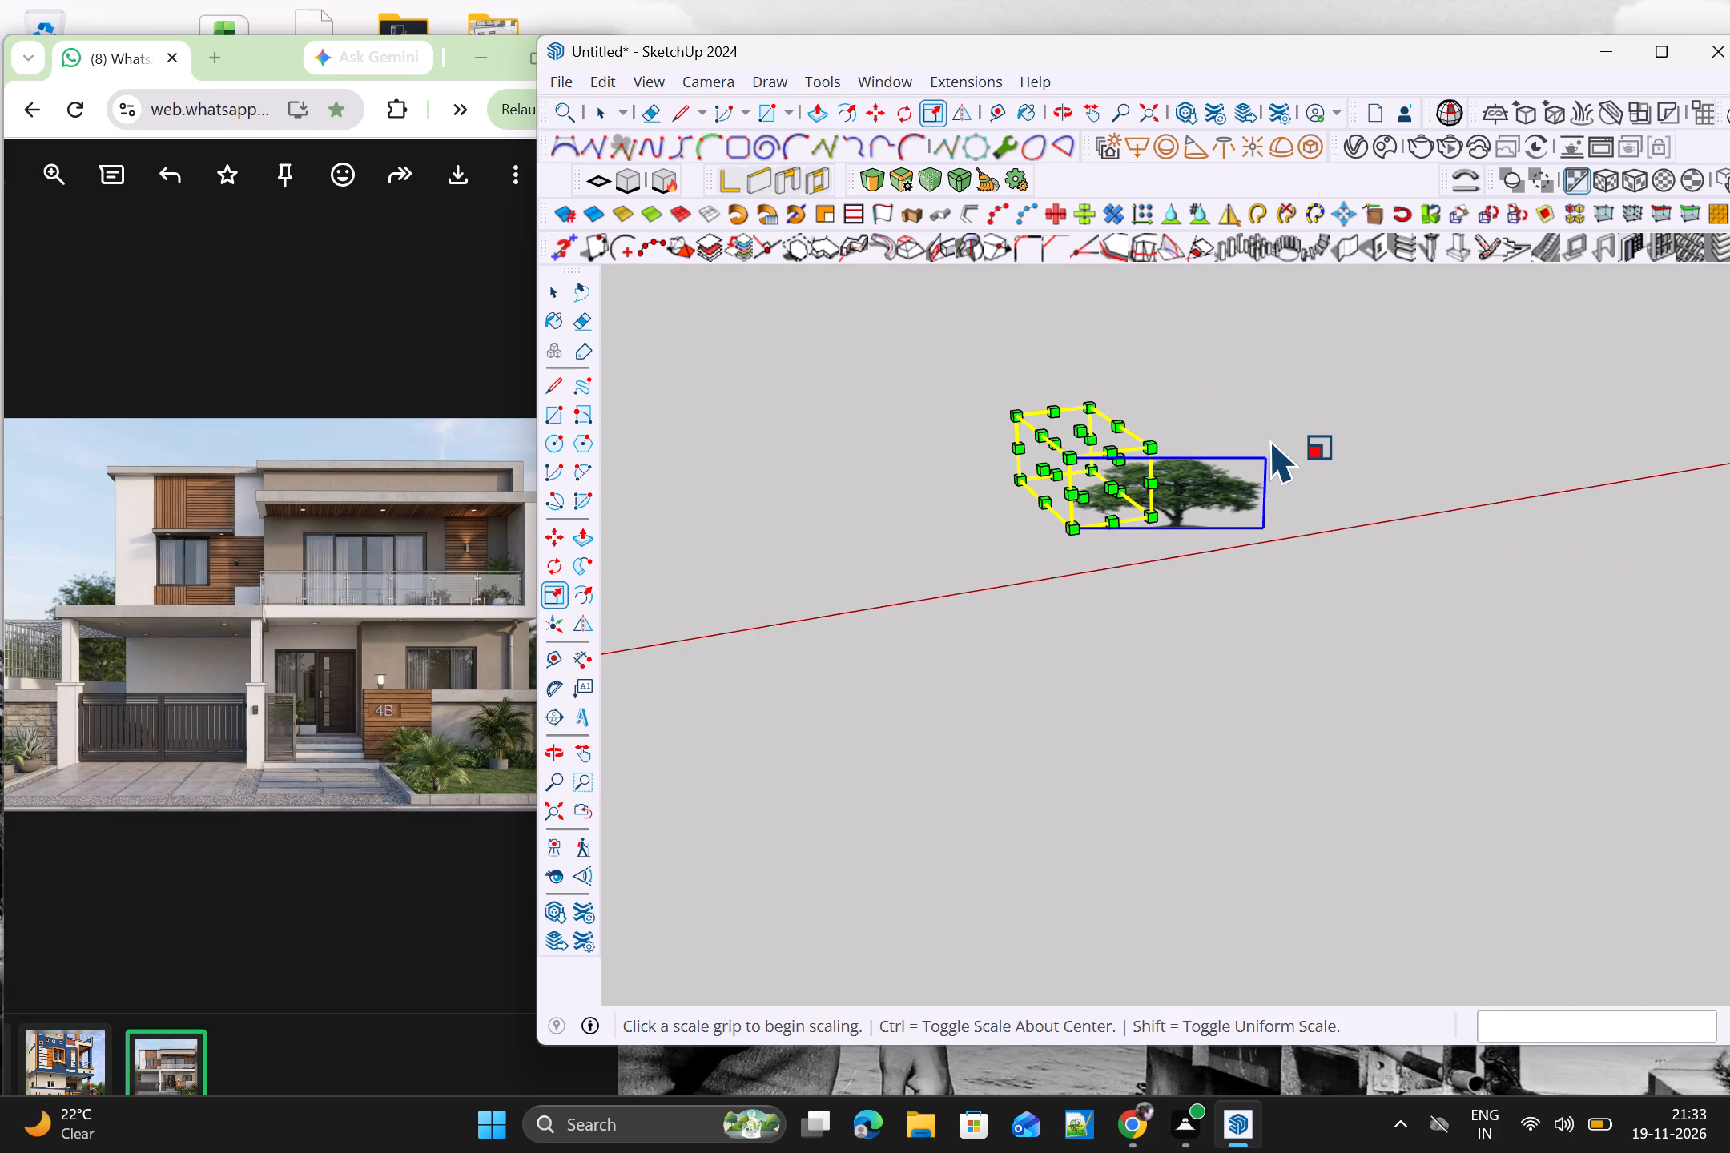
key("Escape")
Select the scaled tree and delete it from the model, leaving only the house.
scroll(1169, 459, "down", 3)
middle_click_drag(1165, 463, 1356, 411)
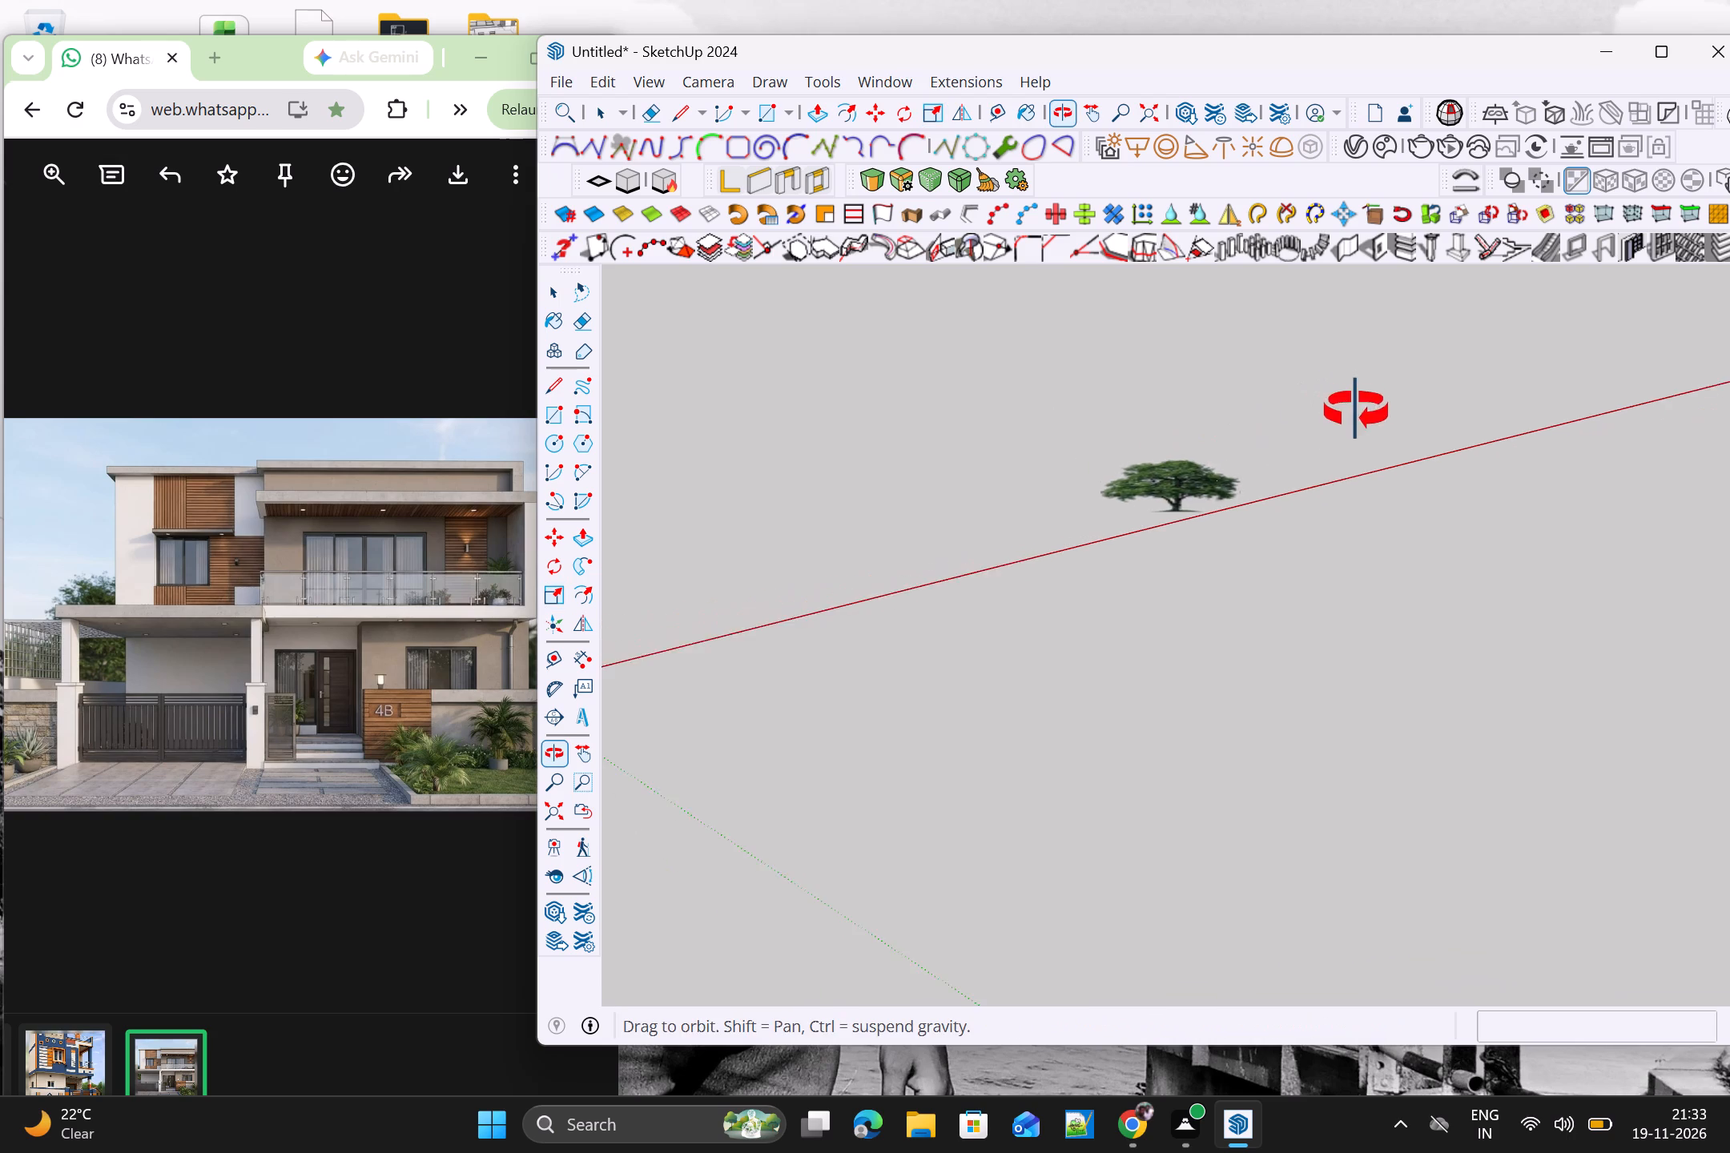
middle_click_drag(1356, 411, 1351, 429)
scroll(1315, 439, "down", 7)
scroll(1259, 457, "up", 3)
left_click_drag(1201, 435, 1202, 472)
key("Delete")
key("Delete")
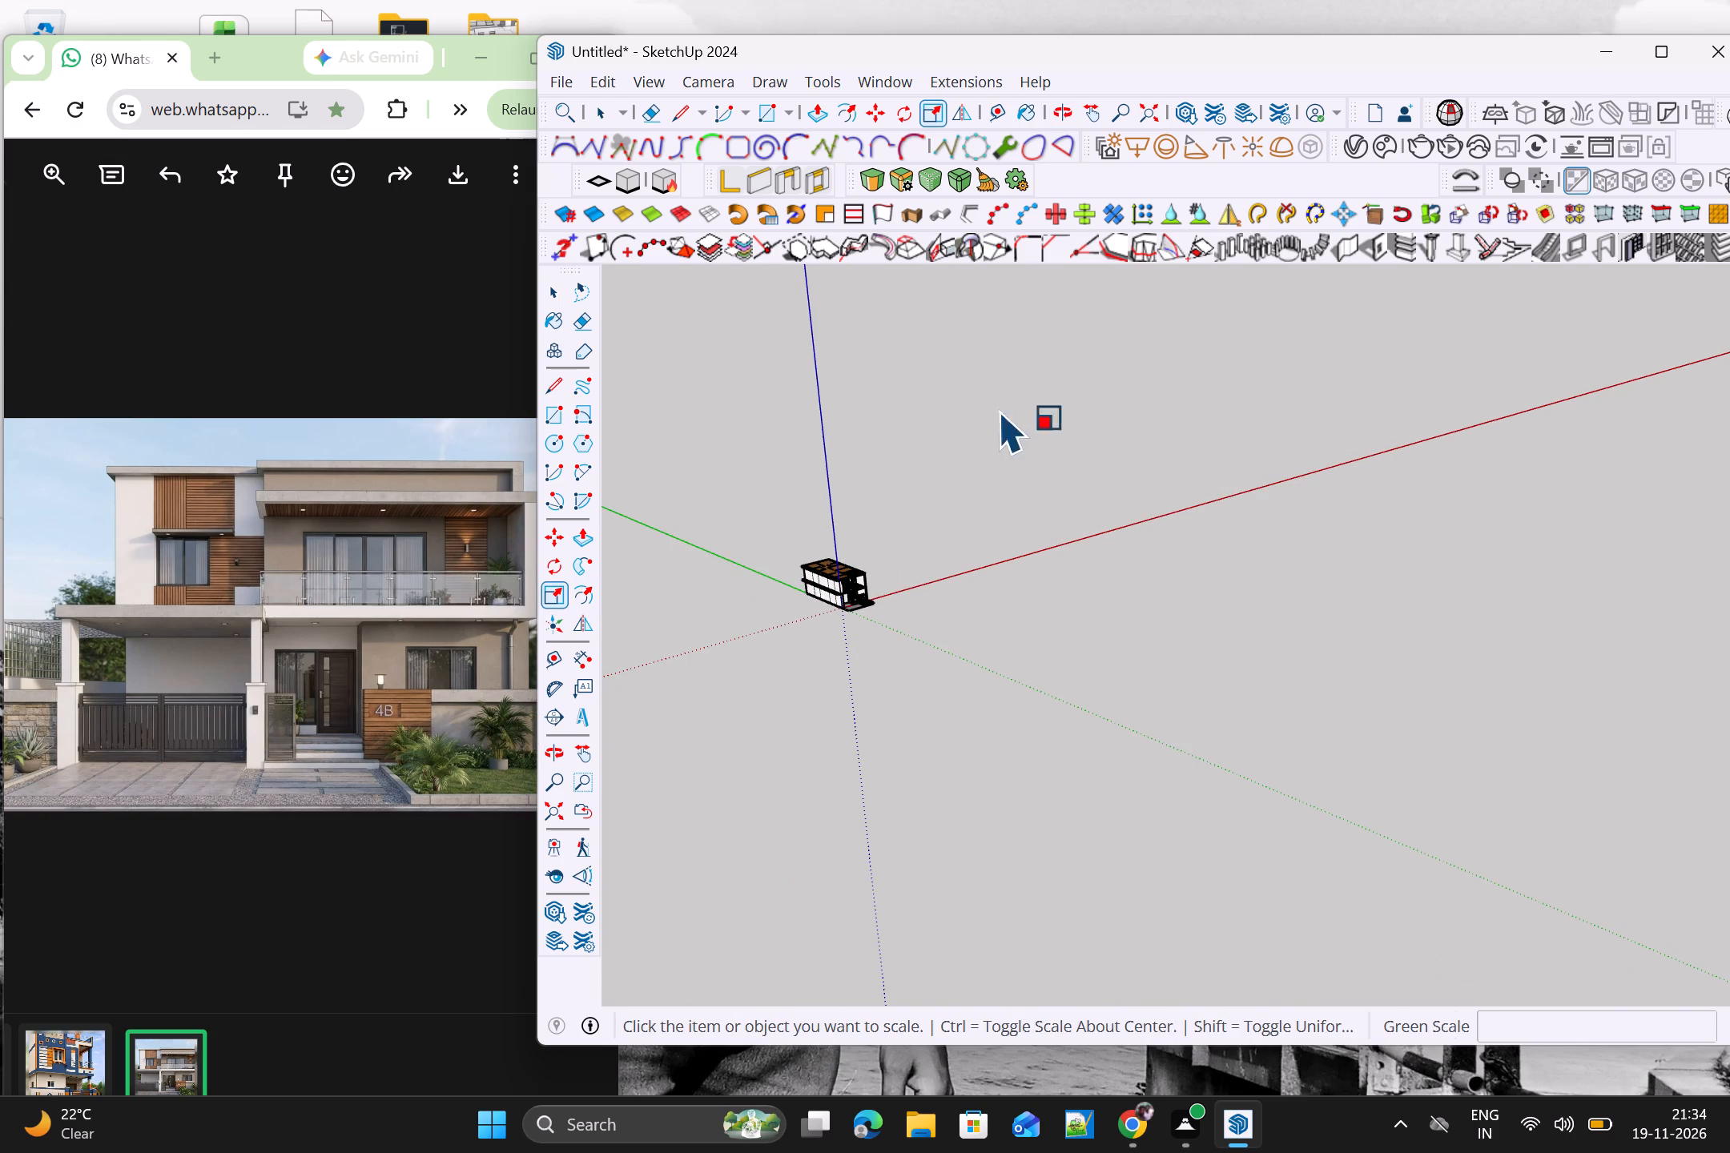
Browse the 3D Warehouse results for TREES and load the 1.1 MB single round-crowned TREE into the model.
scroll(1142, 635, "up", 3)
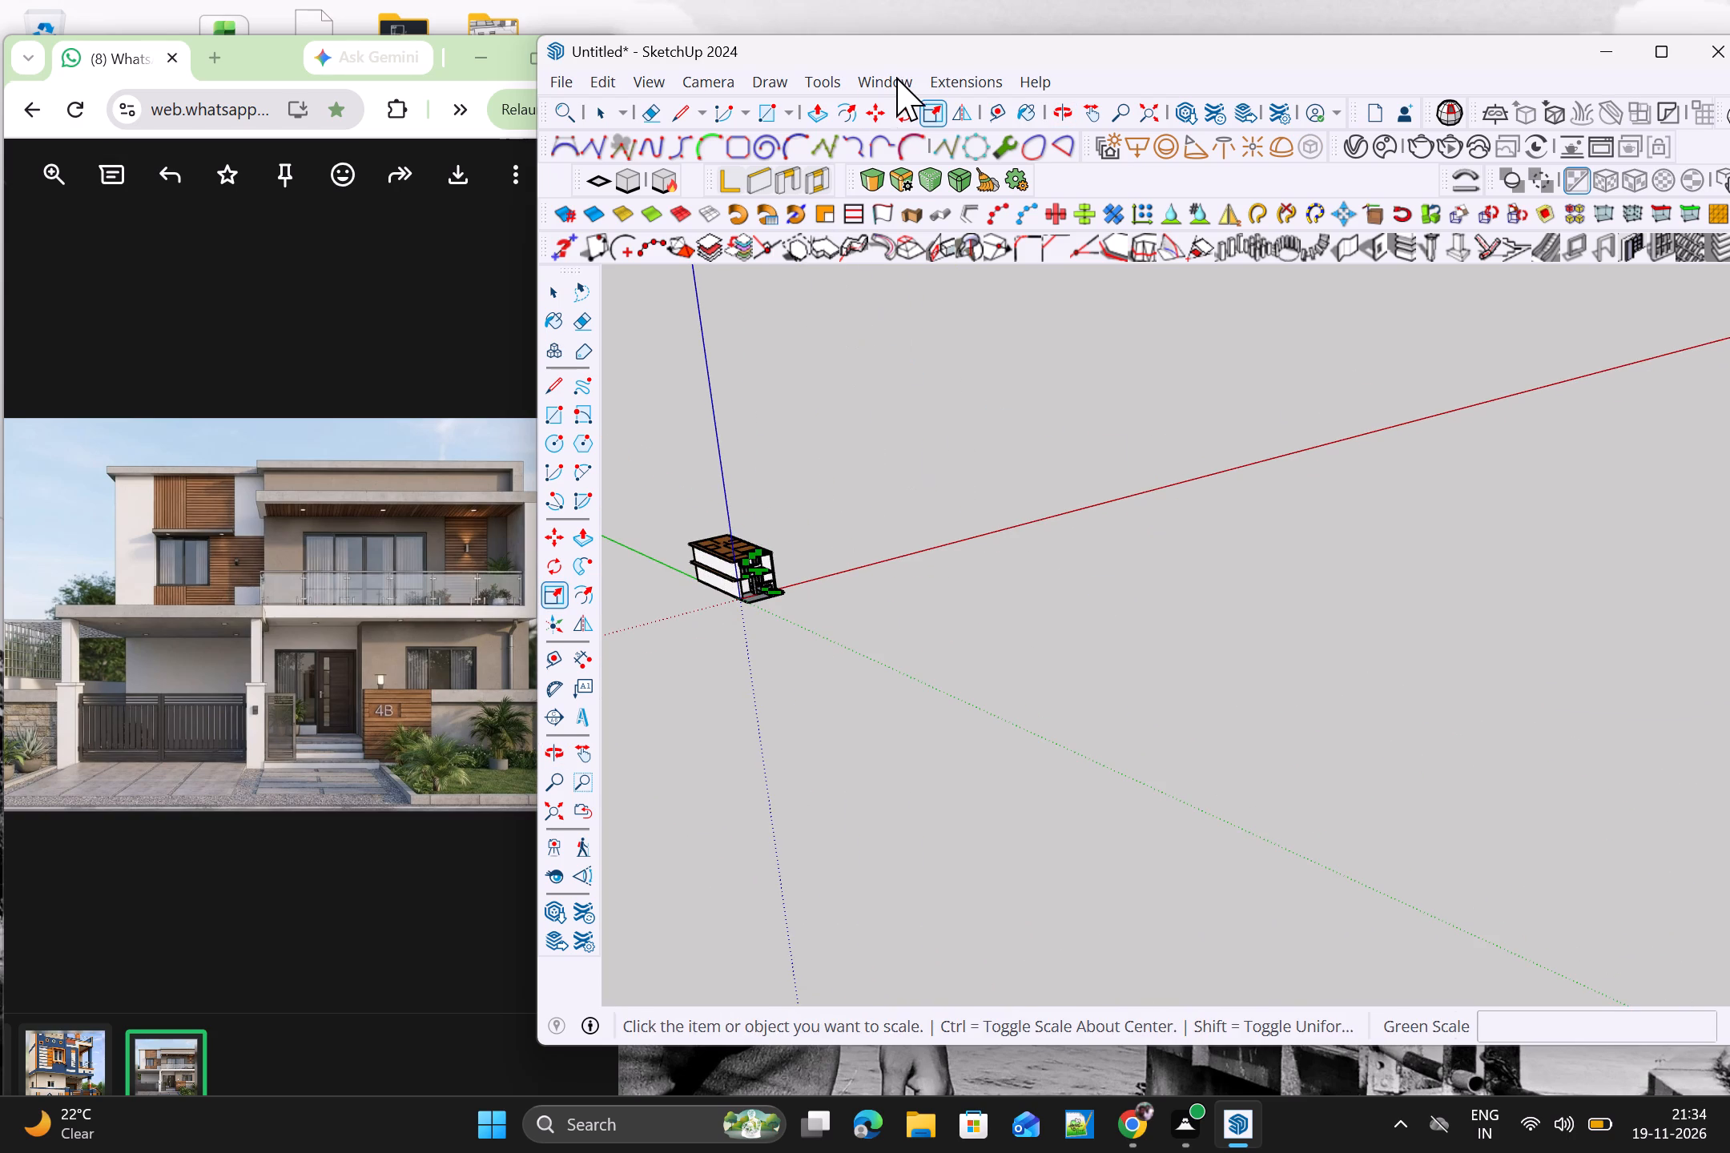
left_click(896, 76)
left_click(922, 279)
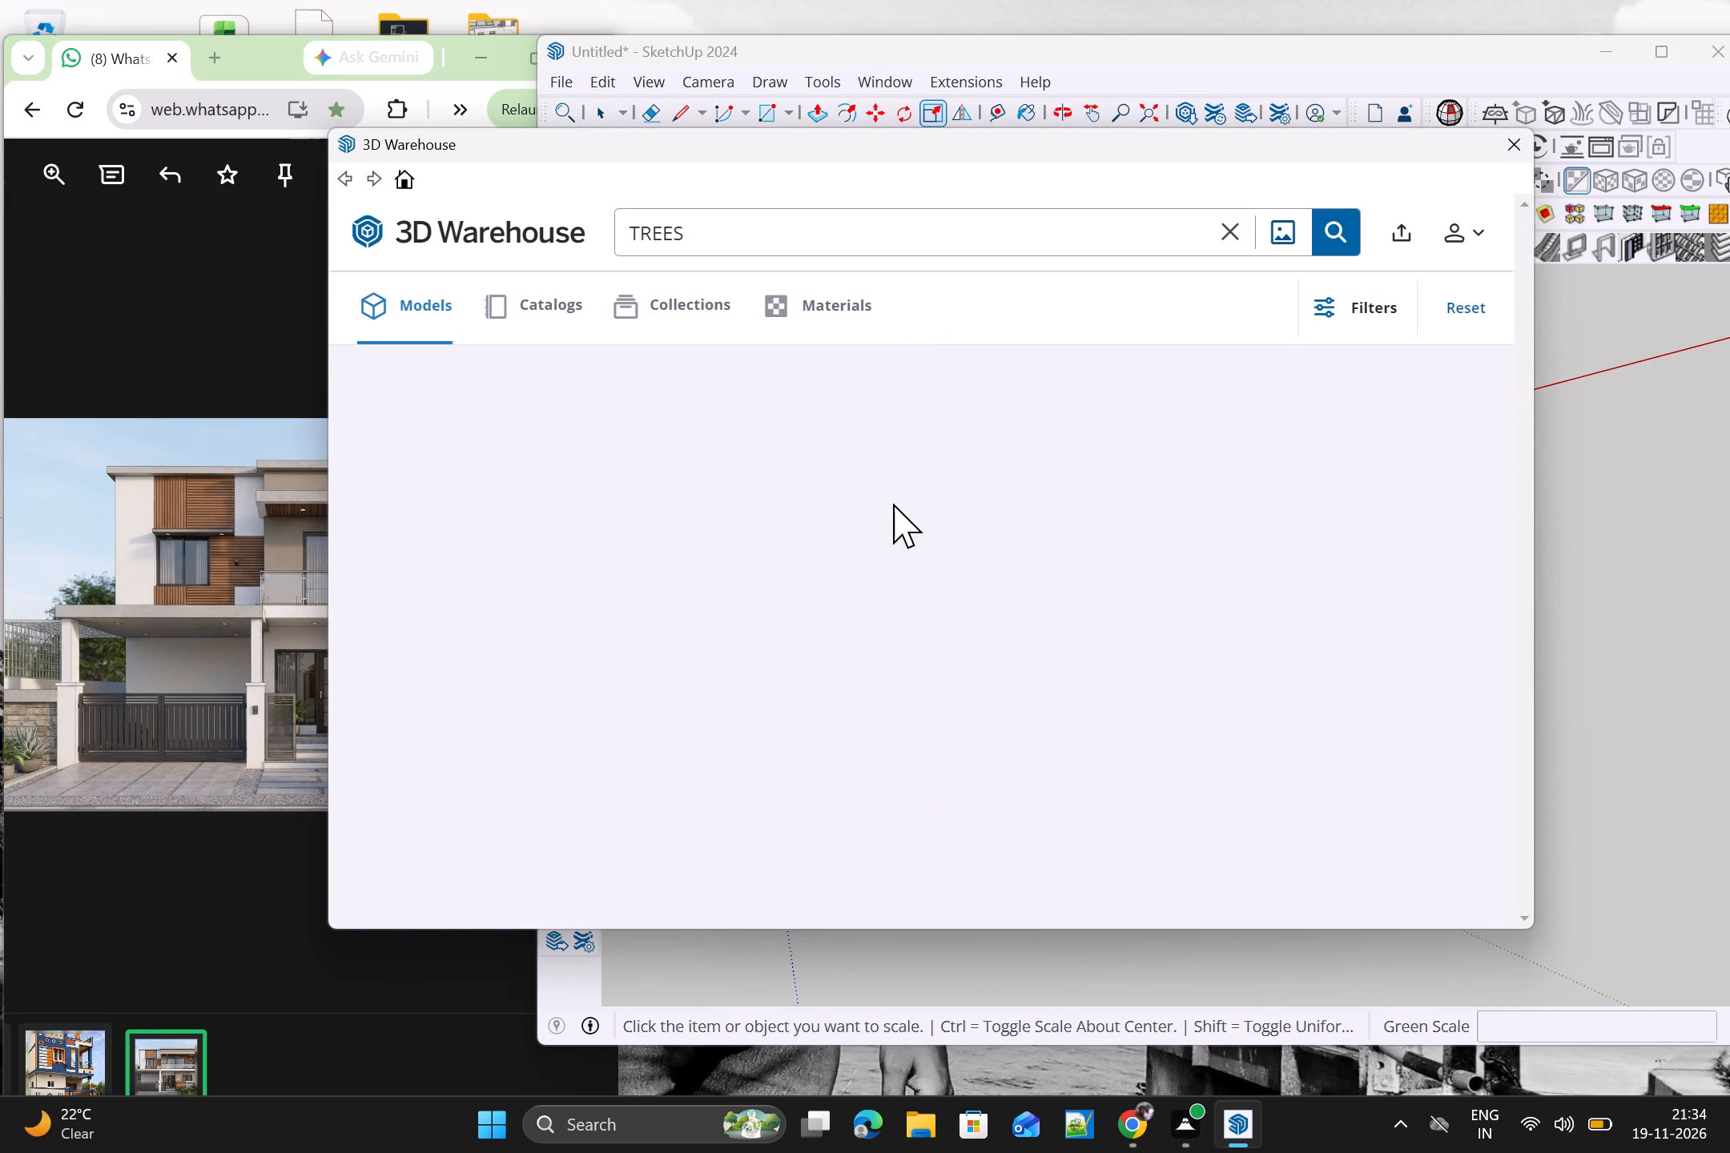
scroll(893, 504, "down", 1)
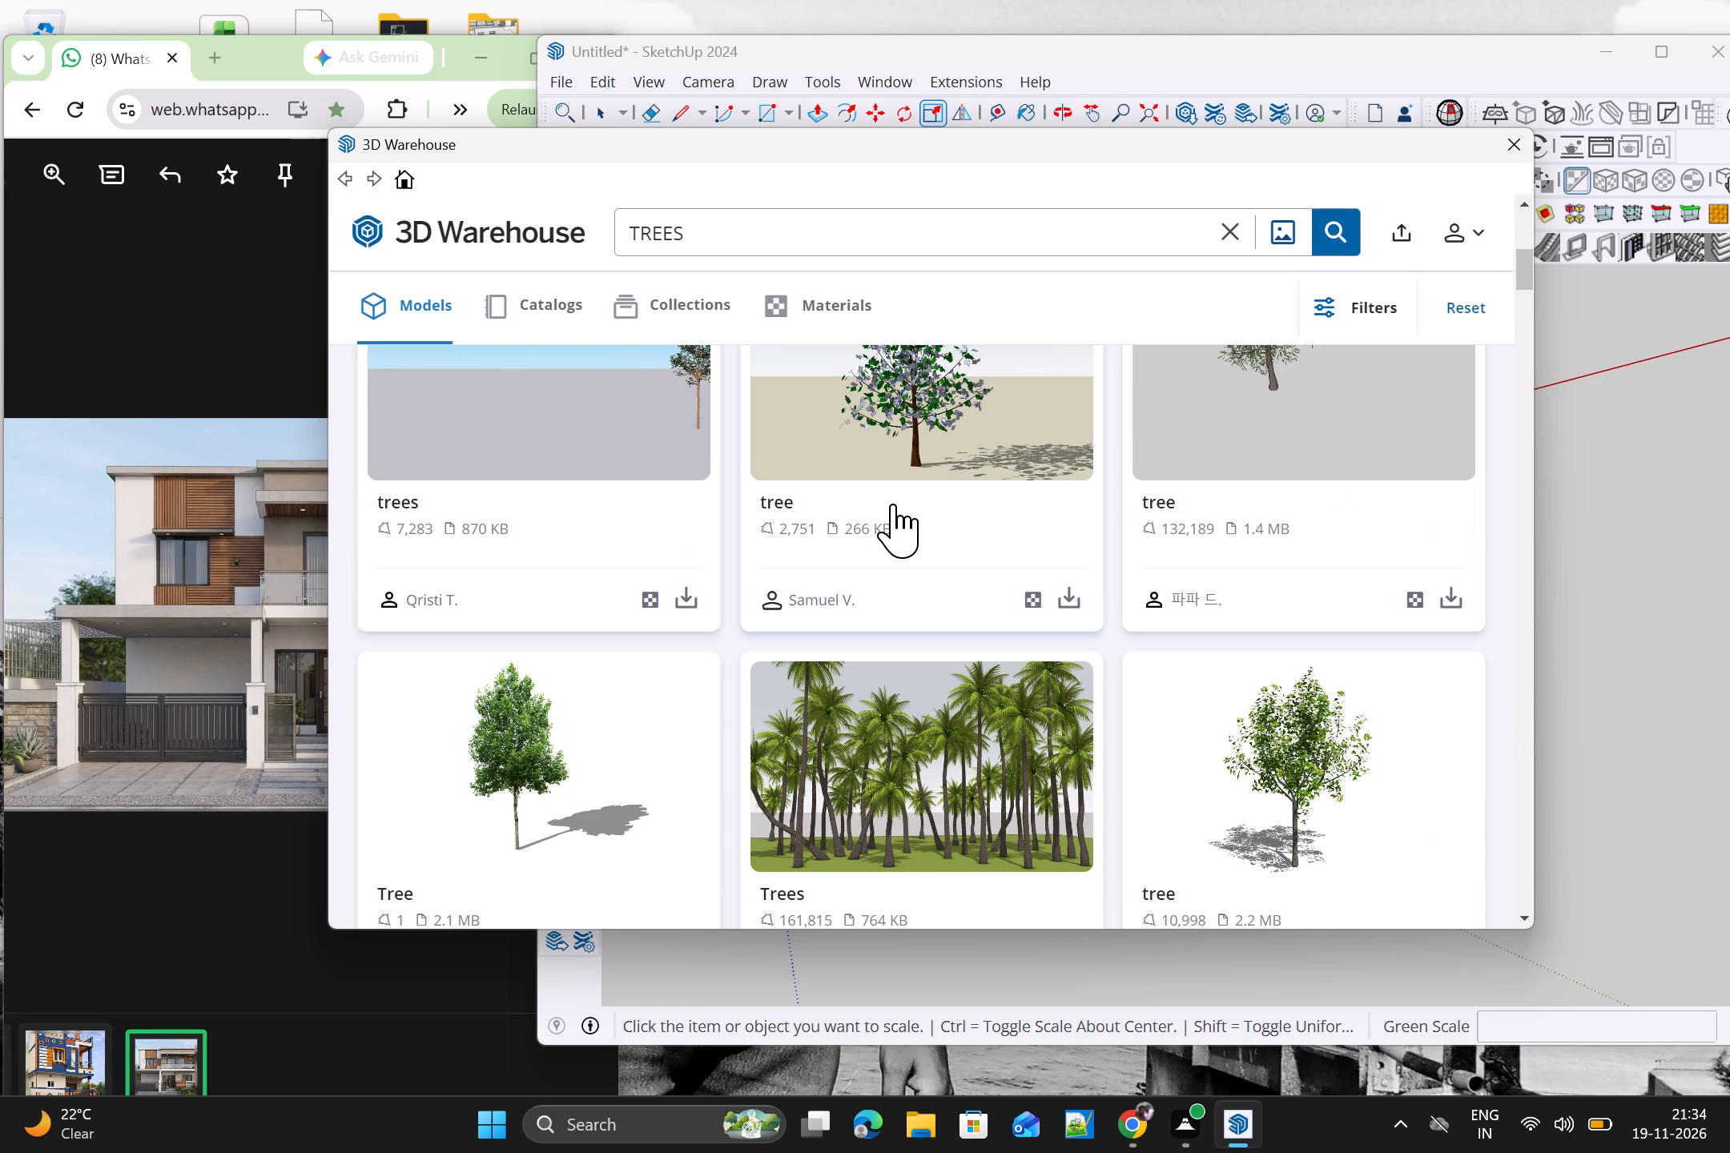
scroll(893, 504, "down", 1)
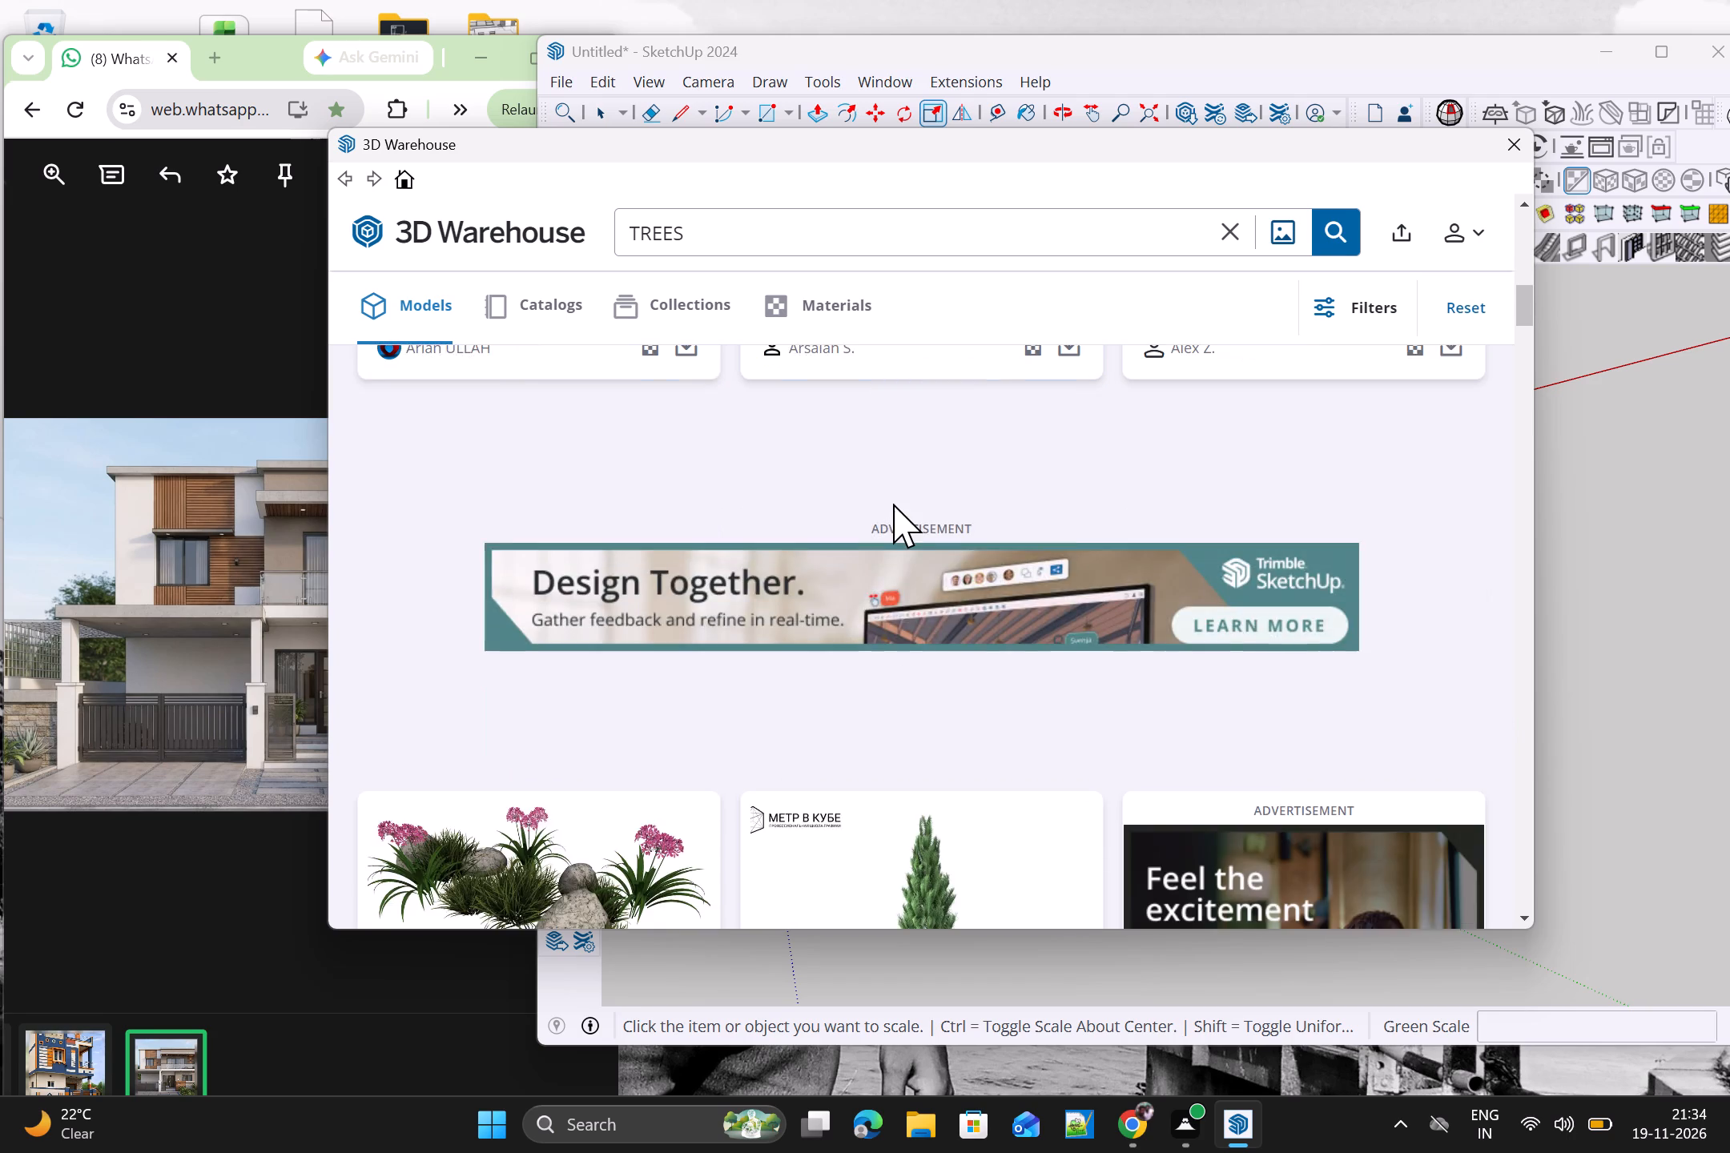
scroll(893, 504, "down", 3)
scroll(893, 504, "up", 1)
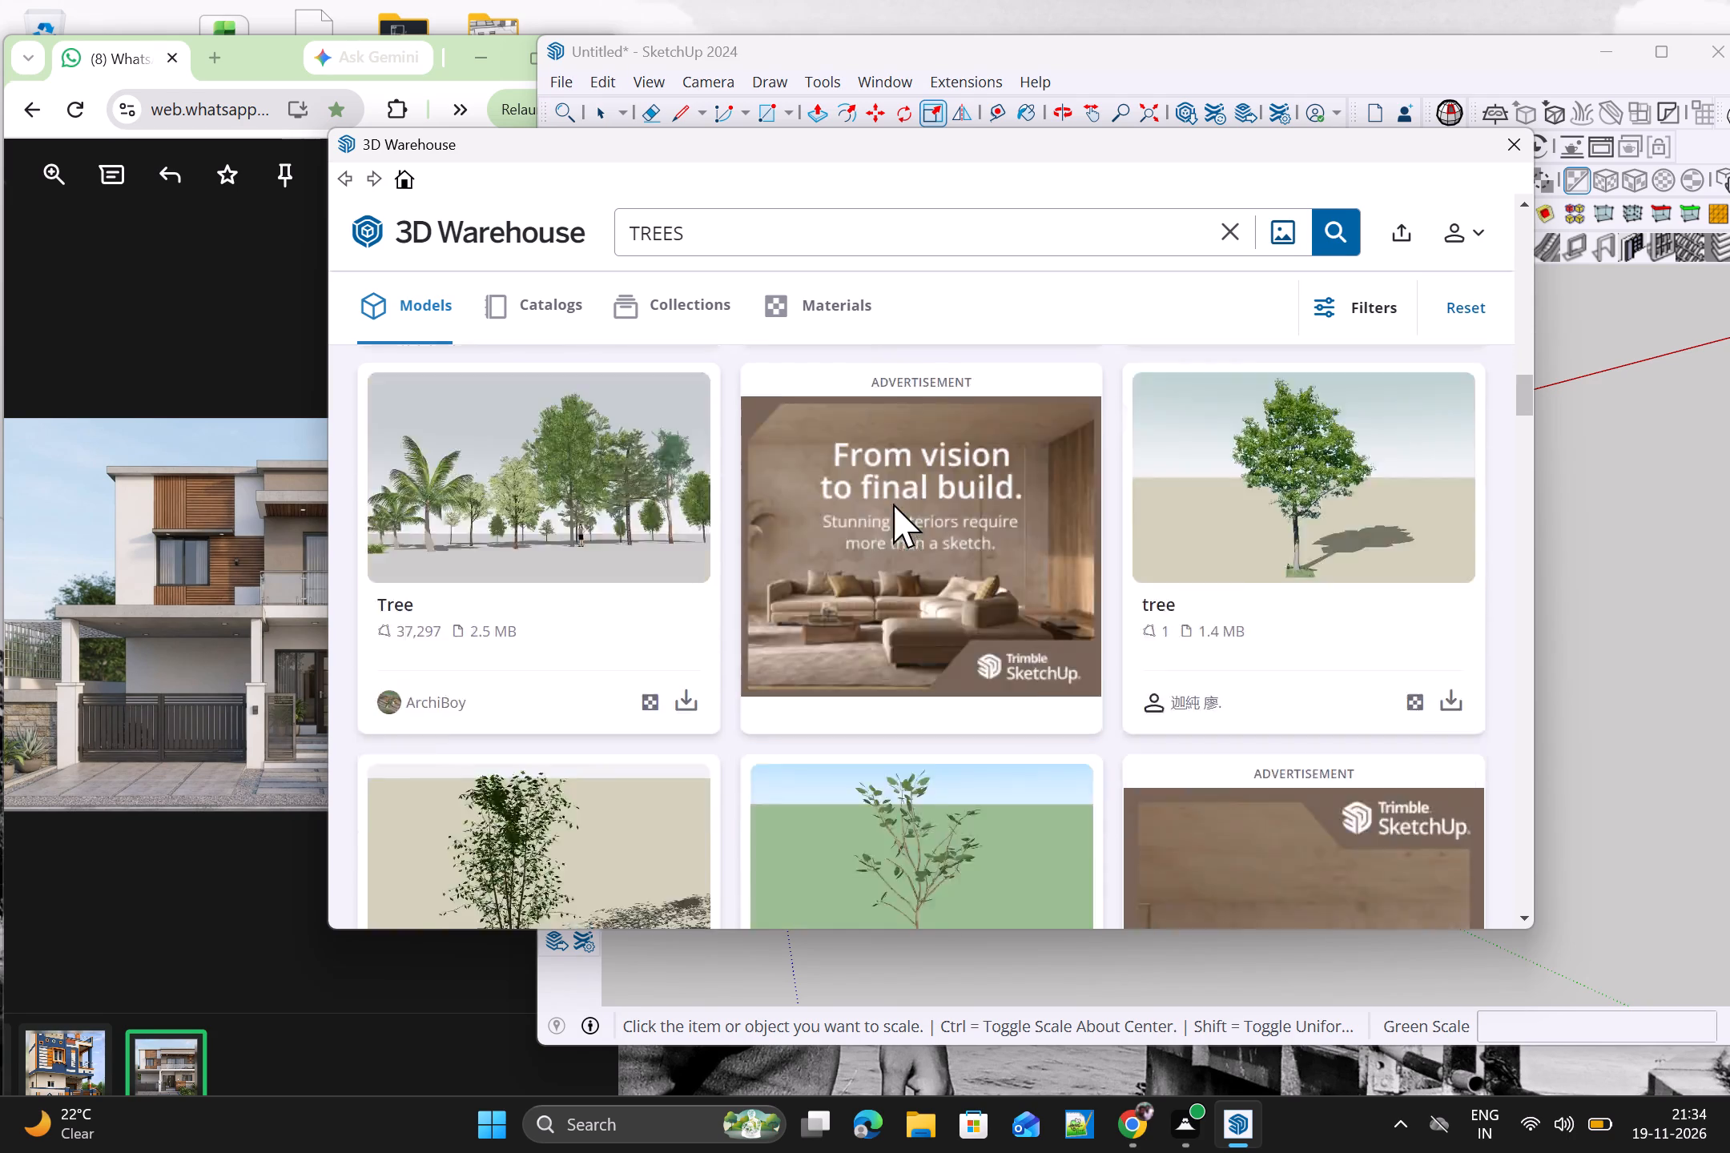
scroll(893, 504, "up", 1)
scroll(893, 504, "down", 1)
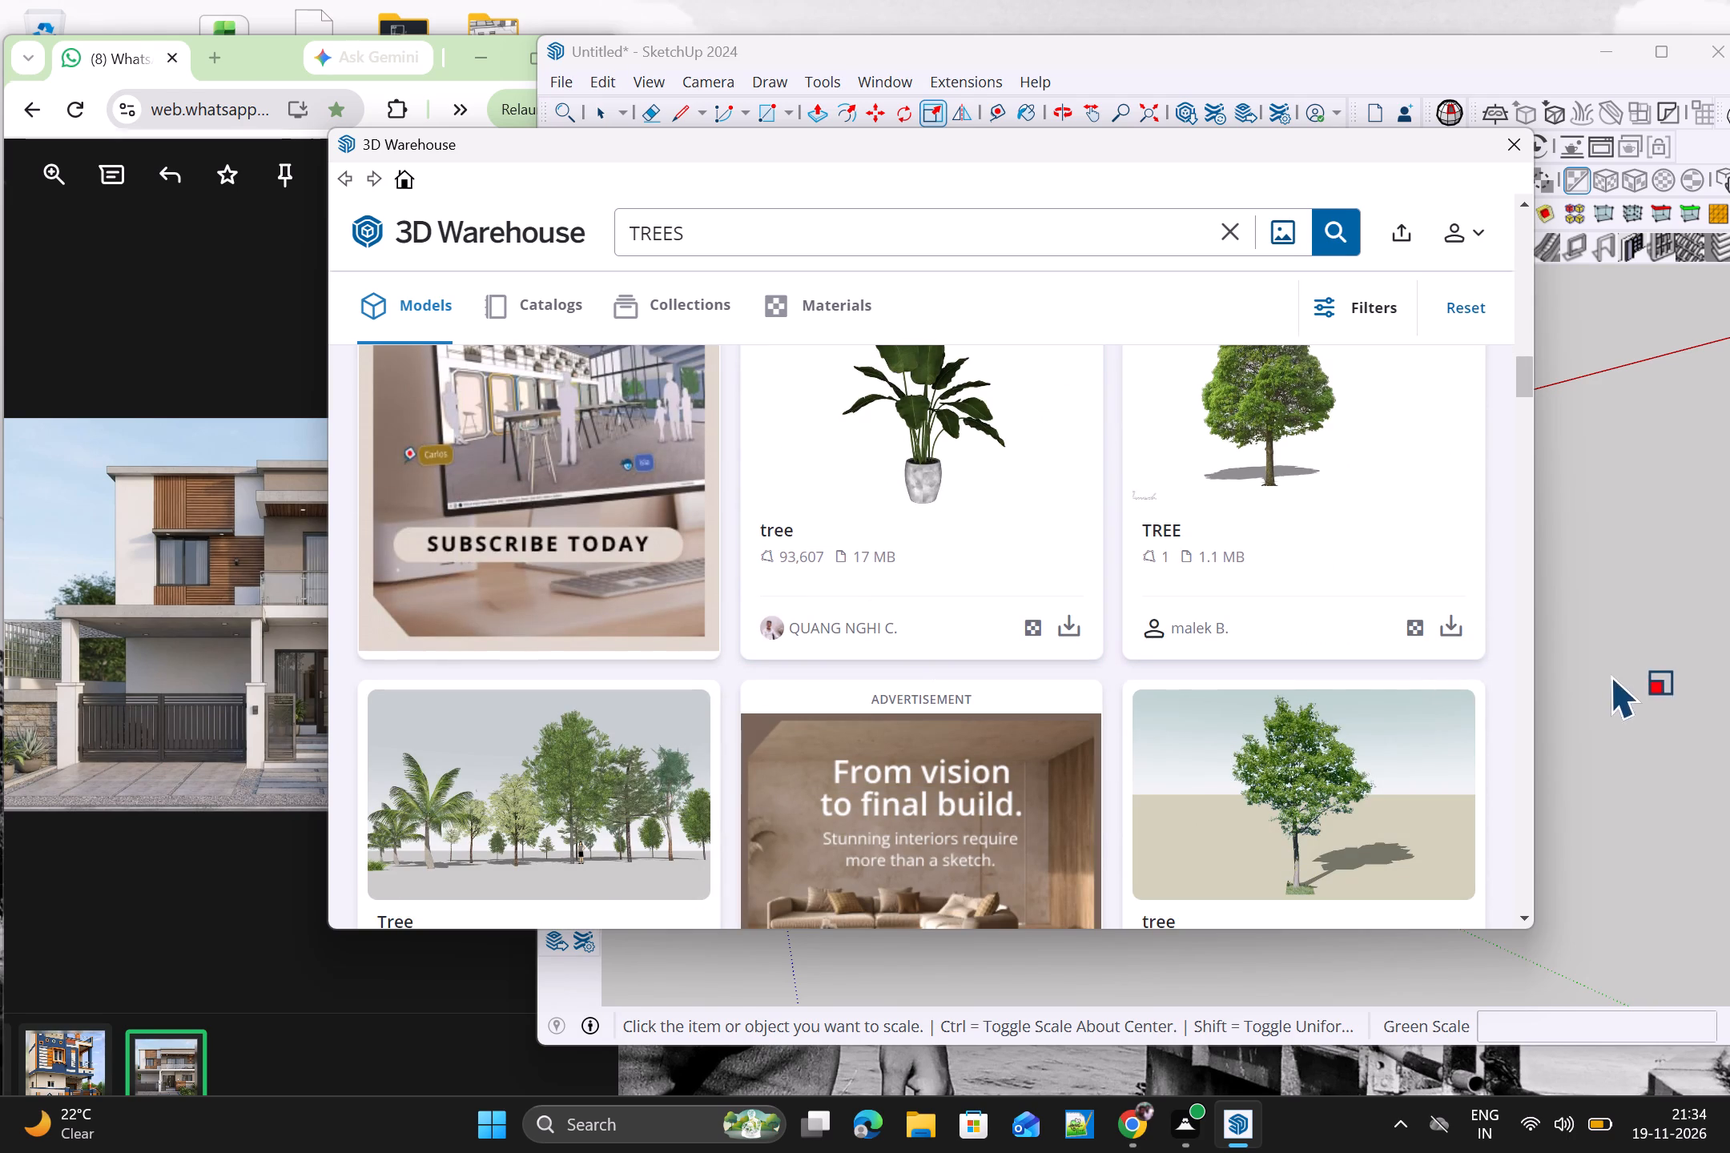
left_click(1454, 632)
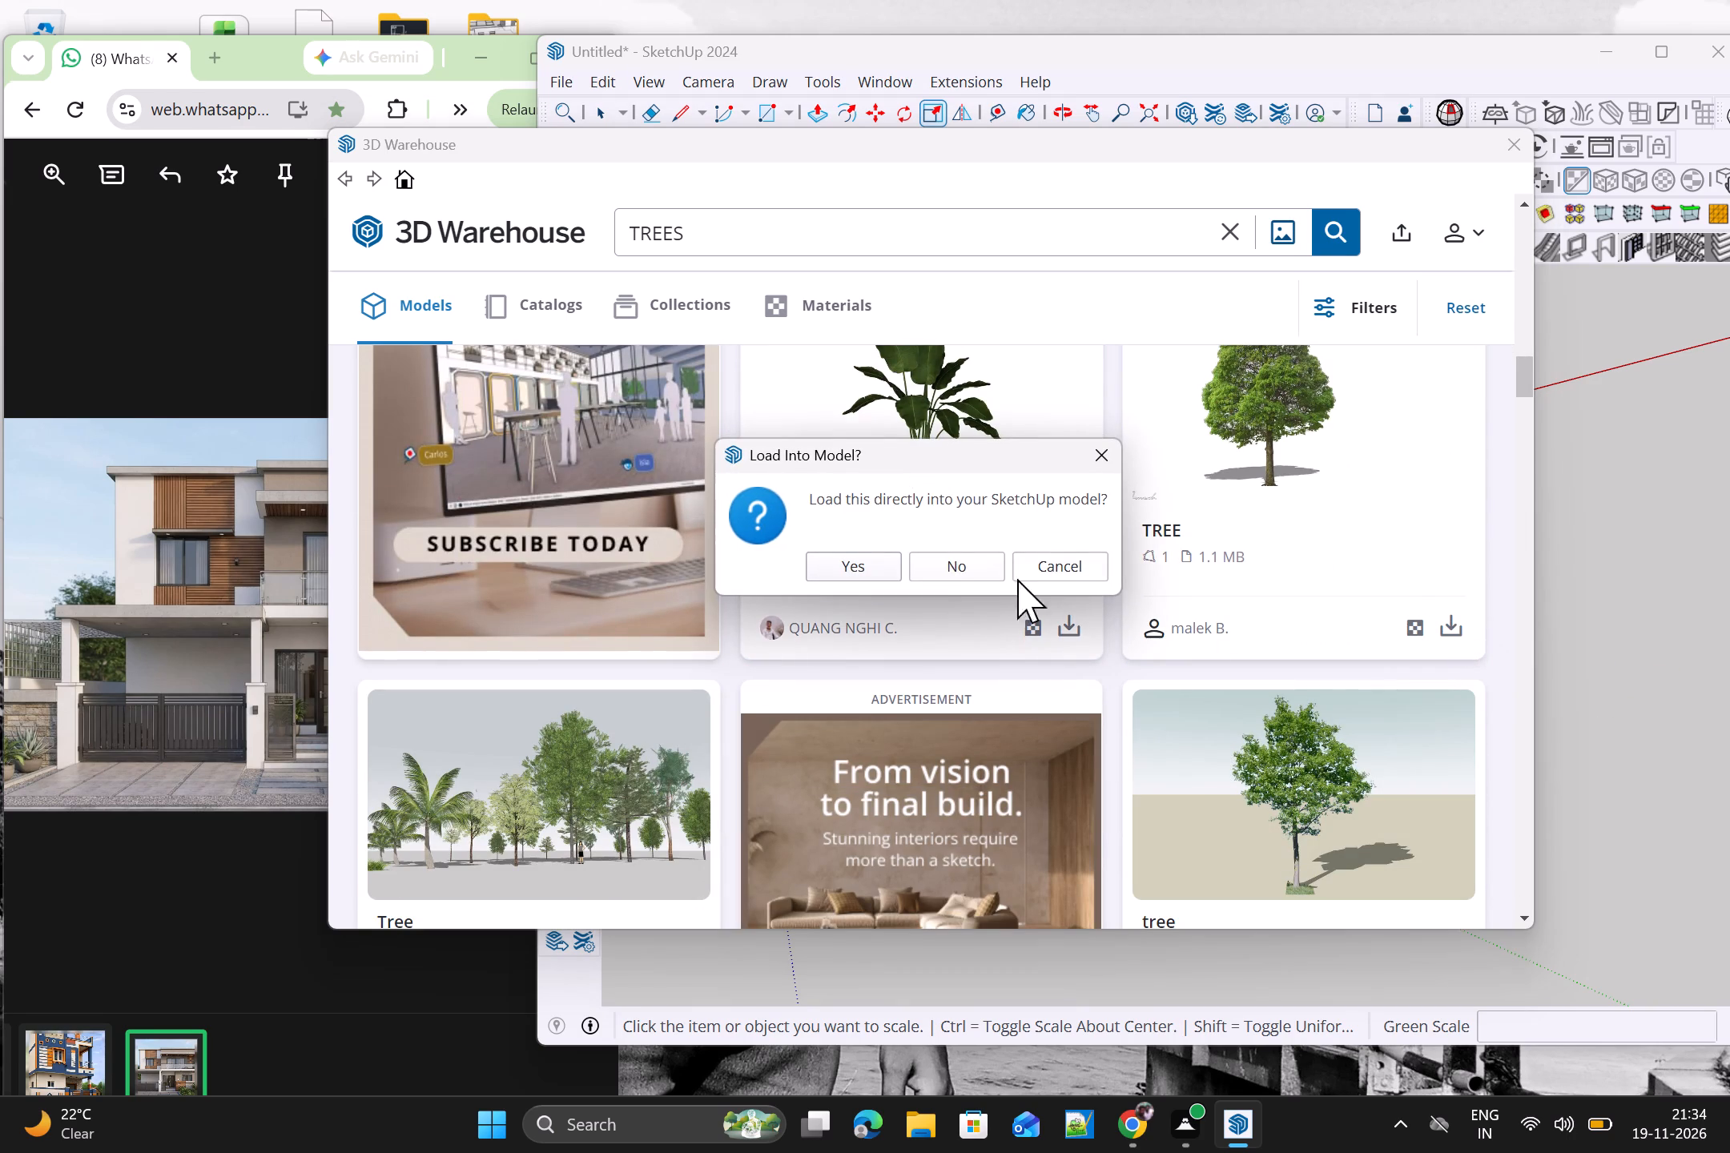
left_click(875, 560)
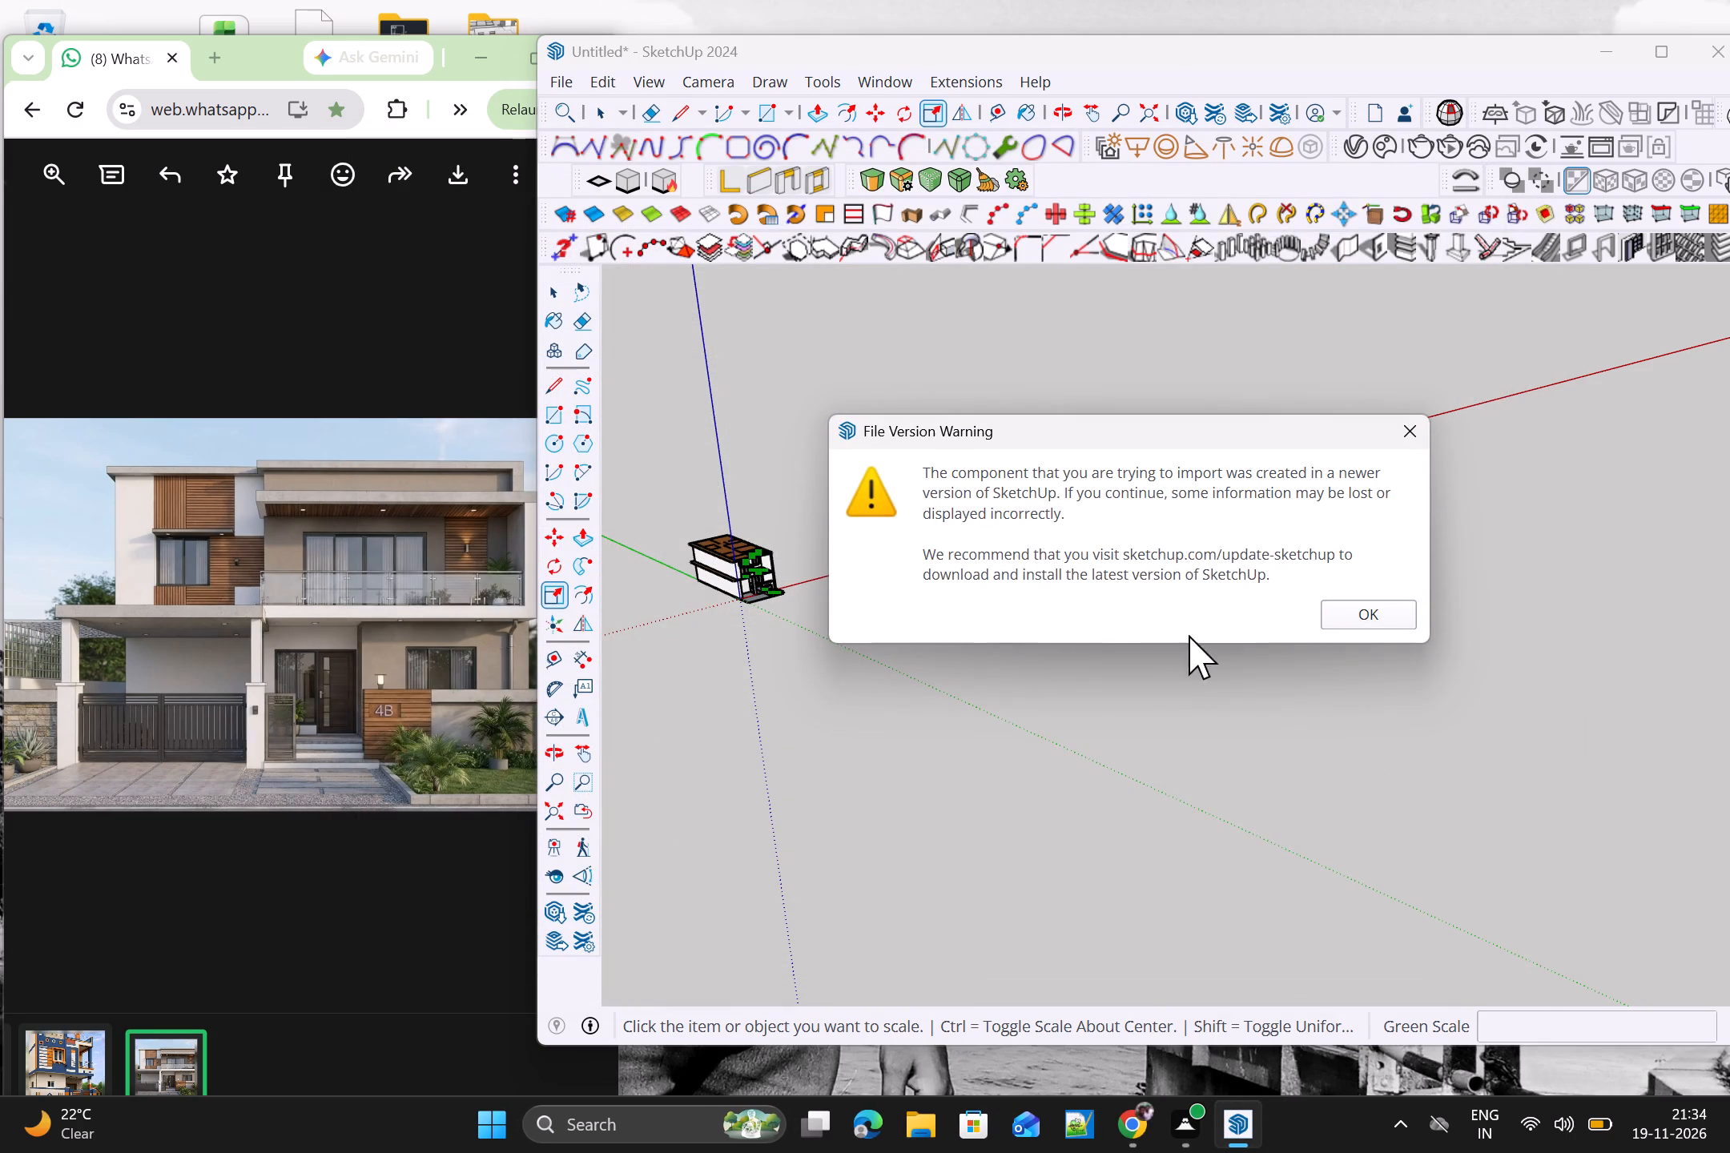
left_click(1372, 625)
Place the downloaded tree on the ground just beyond the house's RAGHU 4B planter side and deselect it.
scroll(899, 578, "up", 2)
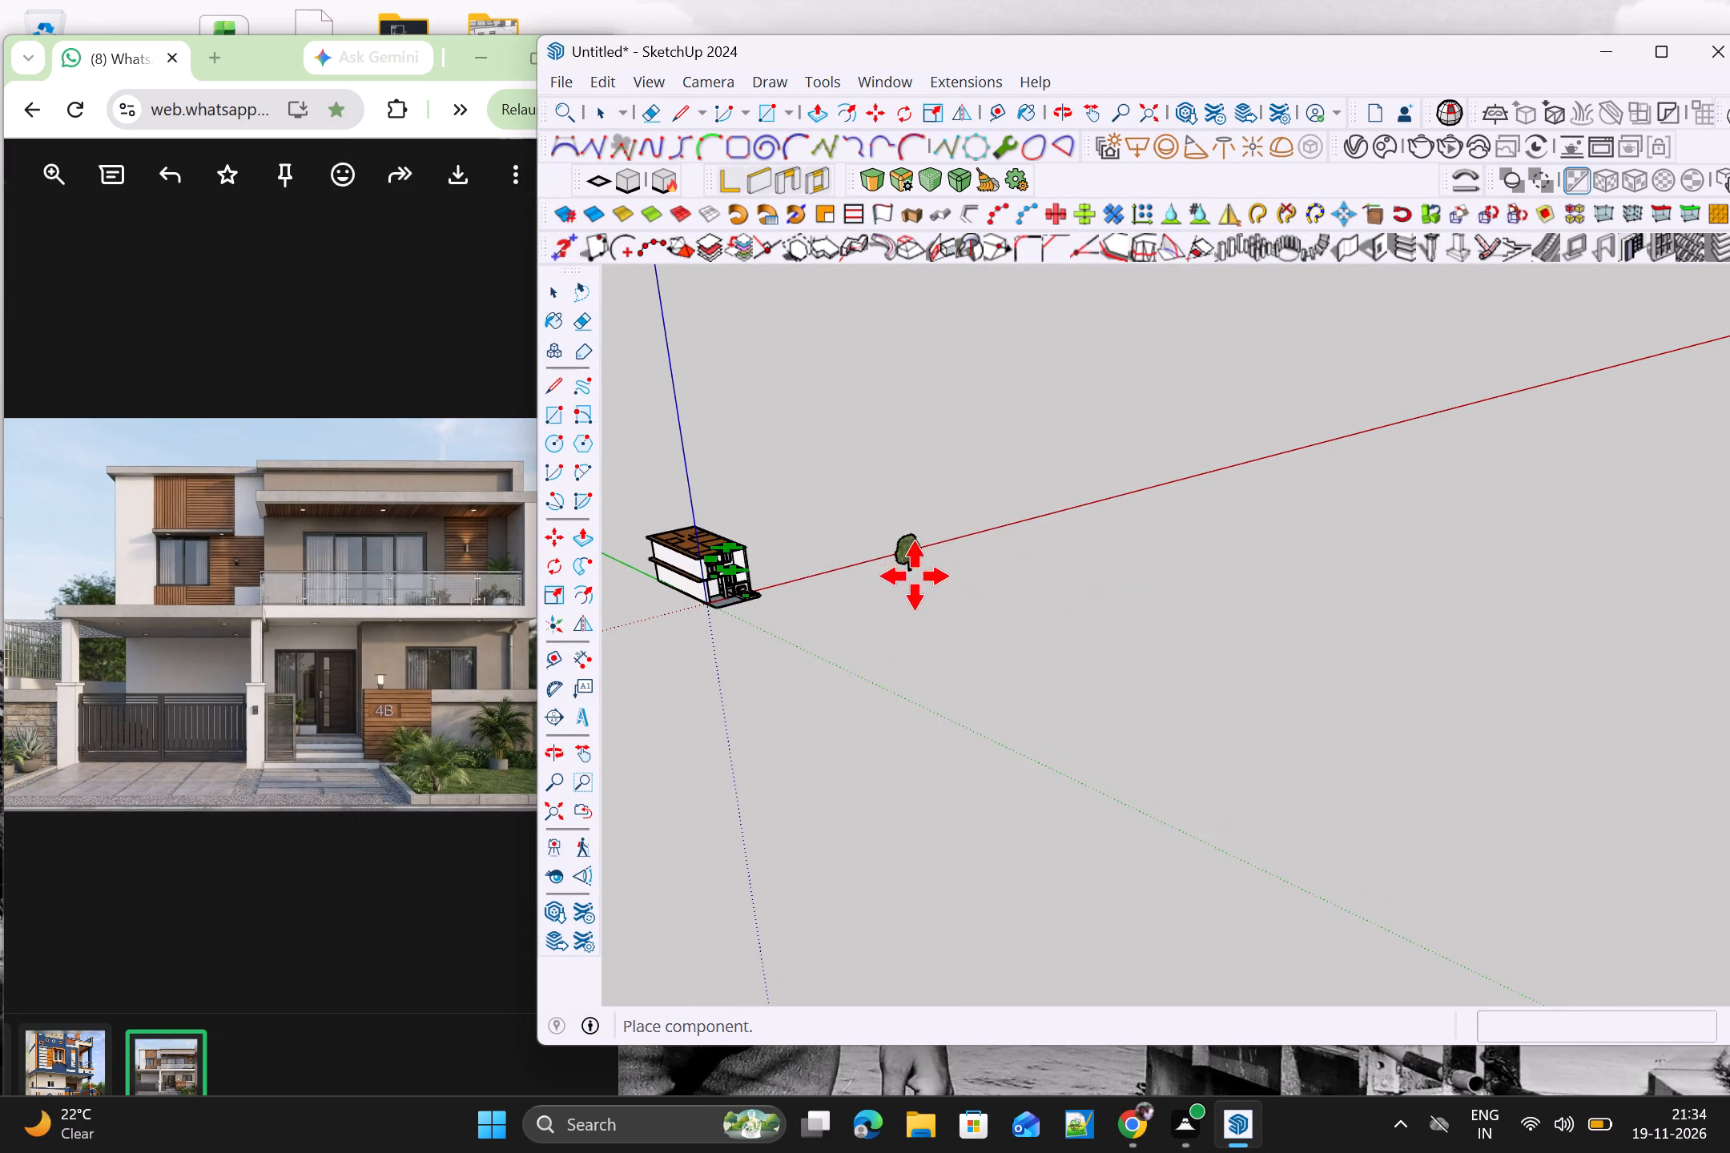
scroll(913, 580, "up", 1)
middle_click_drag(912, 581, 533, 545)
scroll(967, 536, "up", 7)
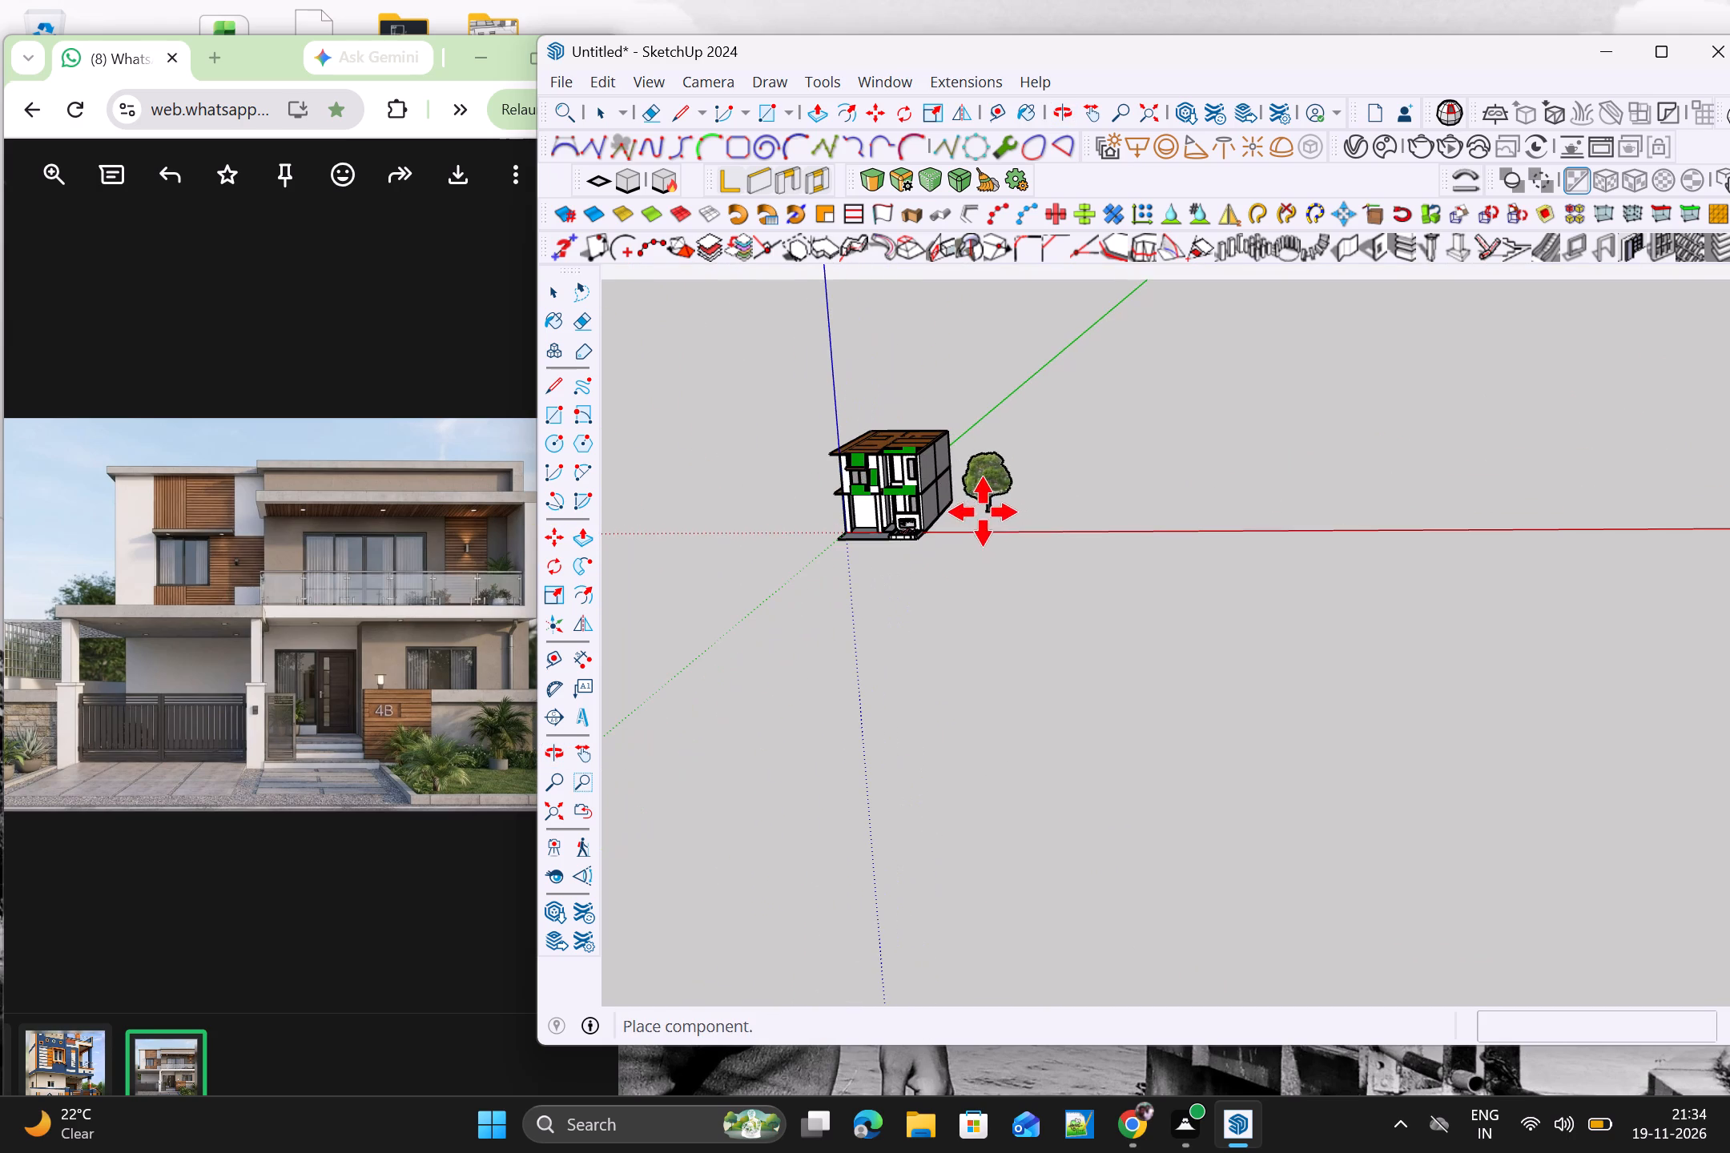
scroll(952, 532, "up", 3)
middle_click_drag(926, 549, 1023, 553)
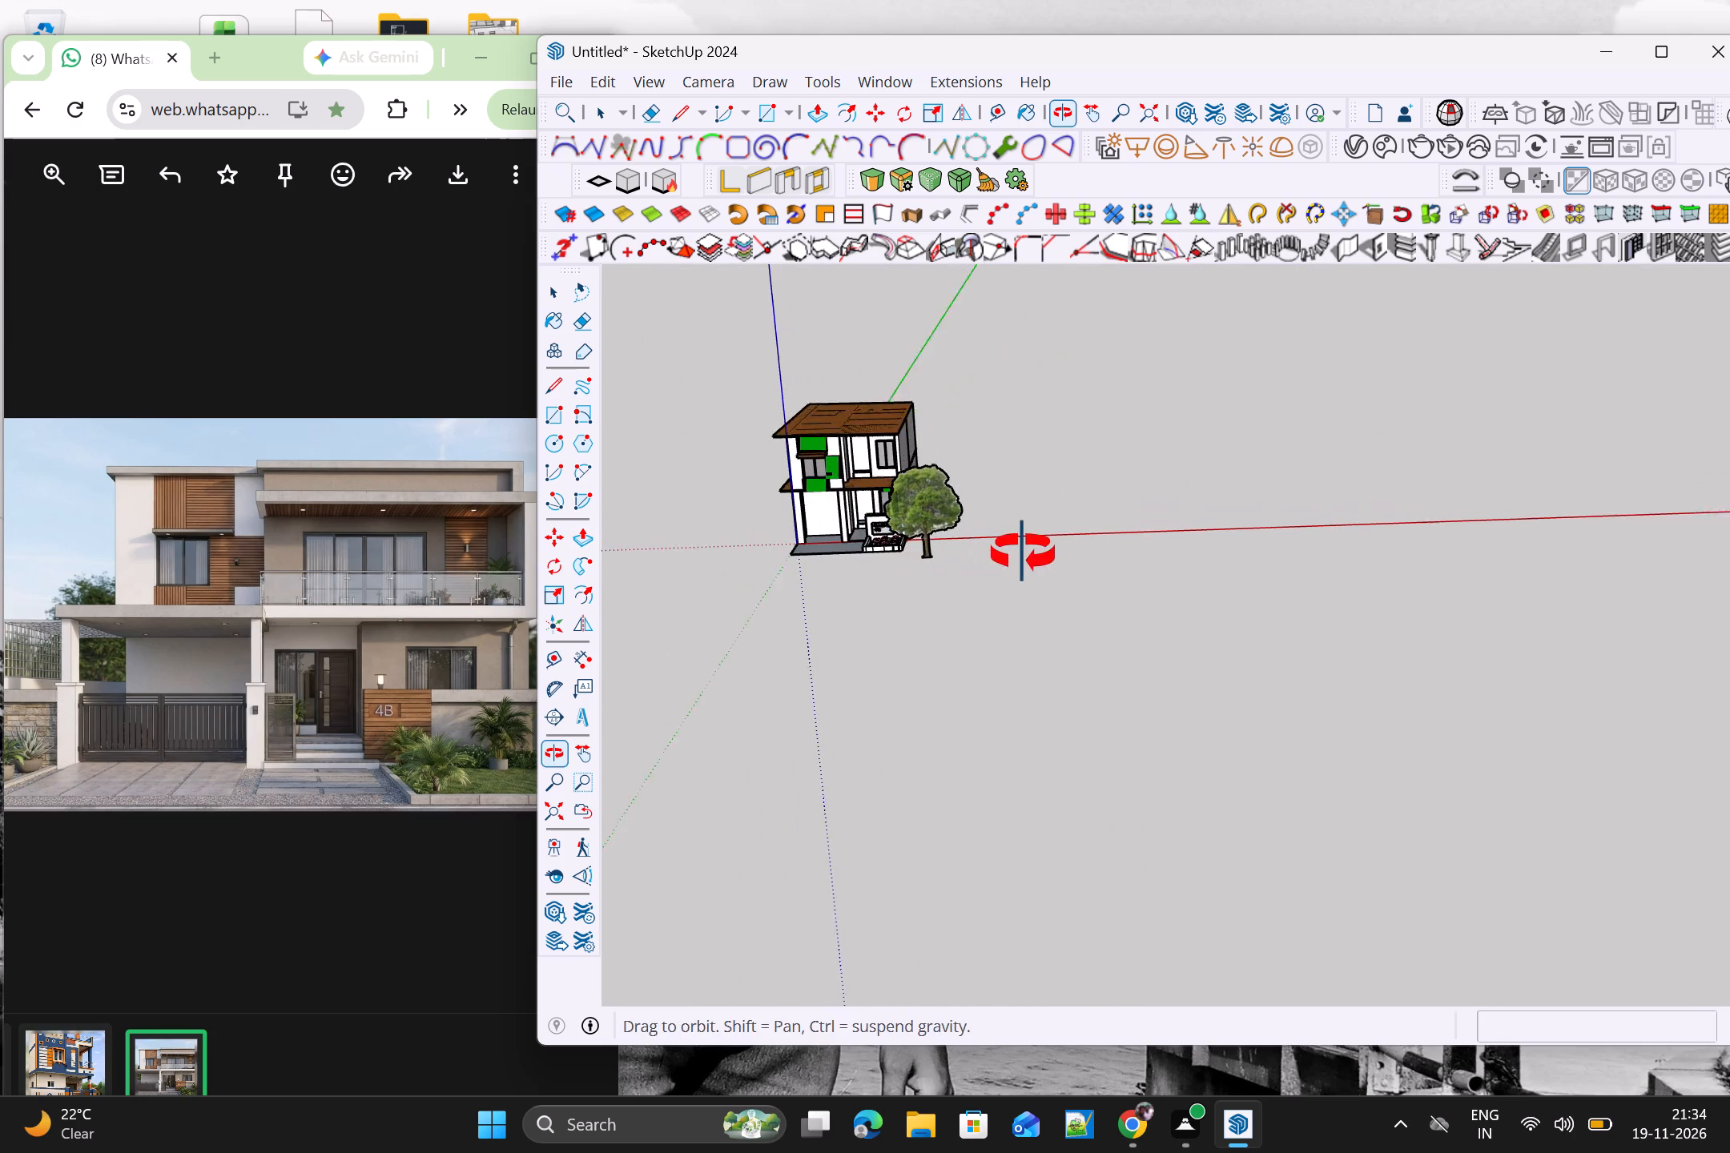
middle_click_drag(1023, 553, 1044, 548)
scroll(1015, 534, "up", 3)
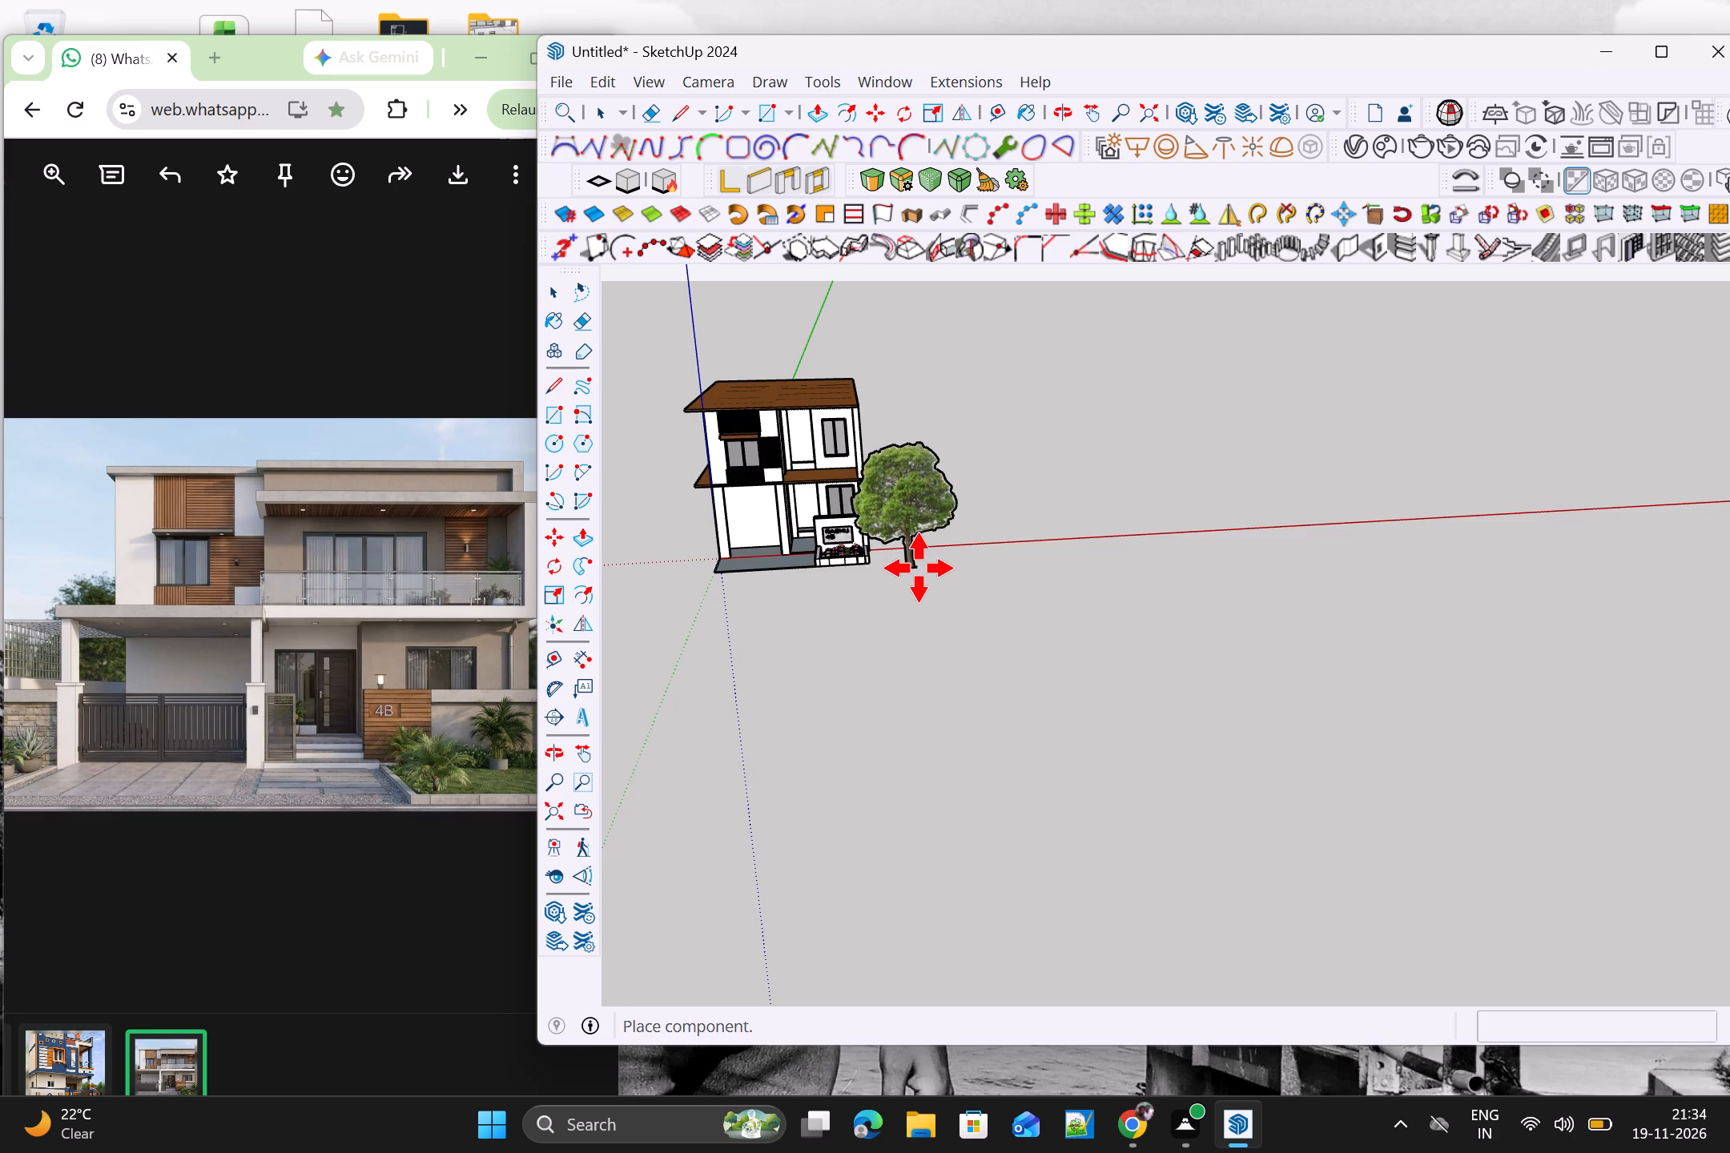
left_click(933, 566)
scroll(980, 564, "up", 6)
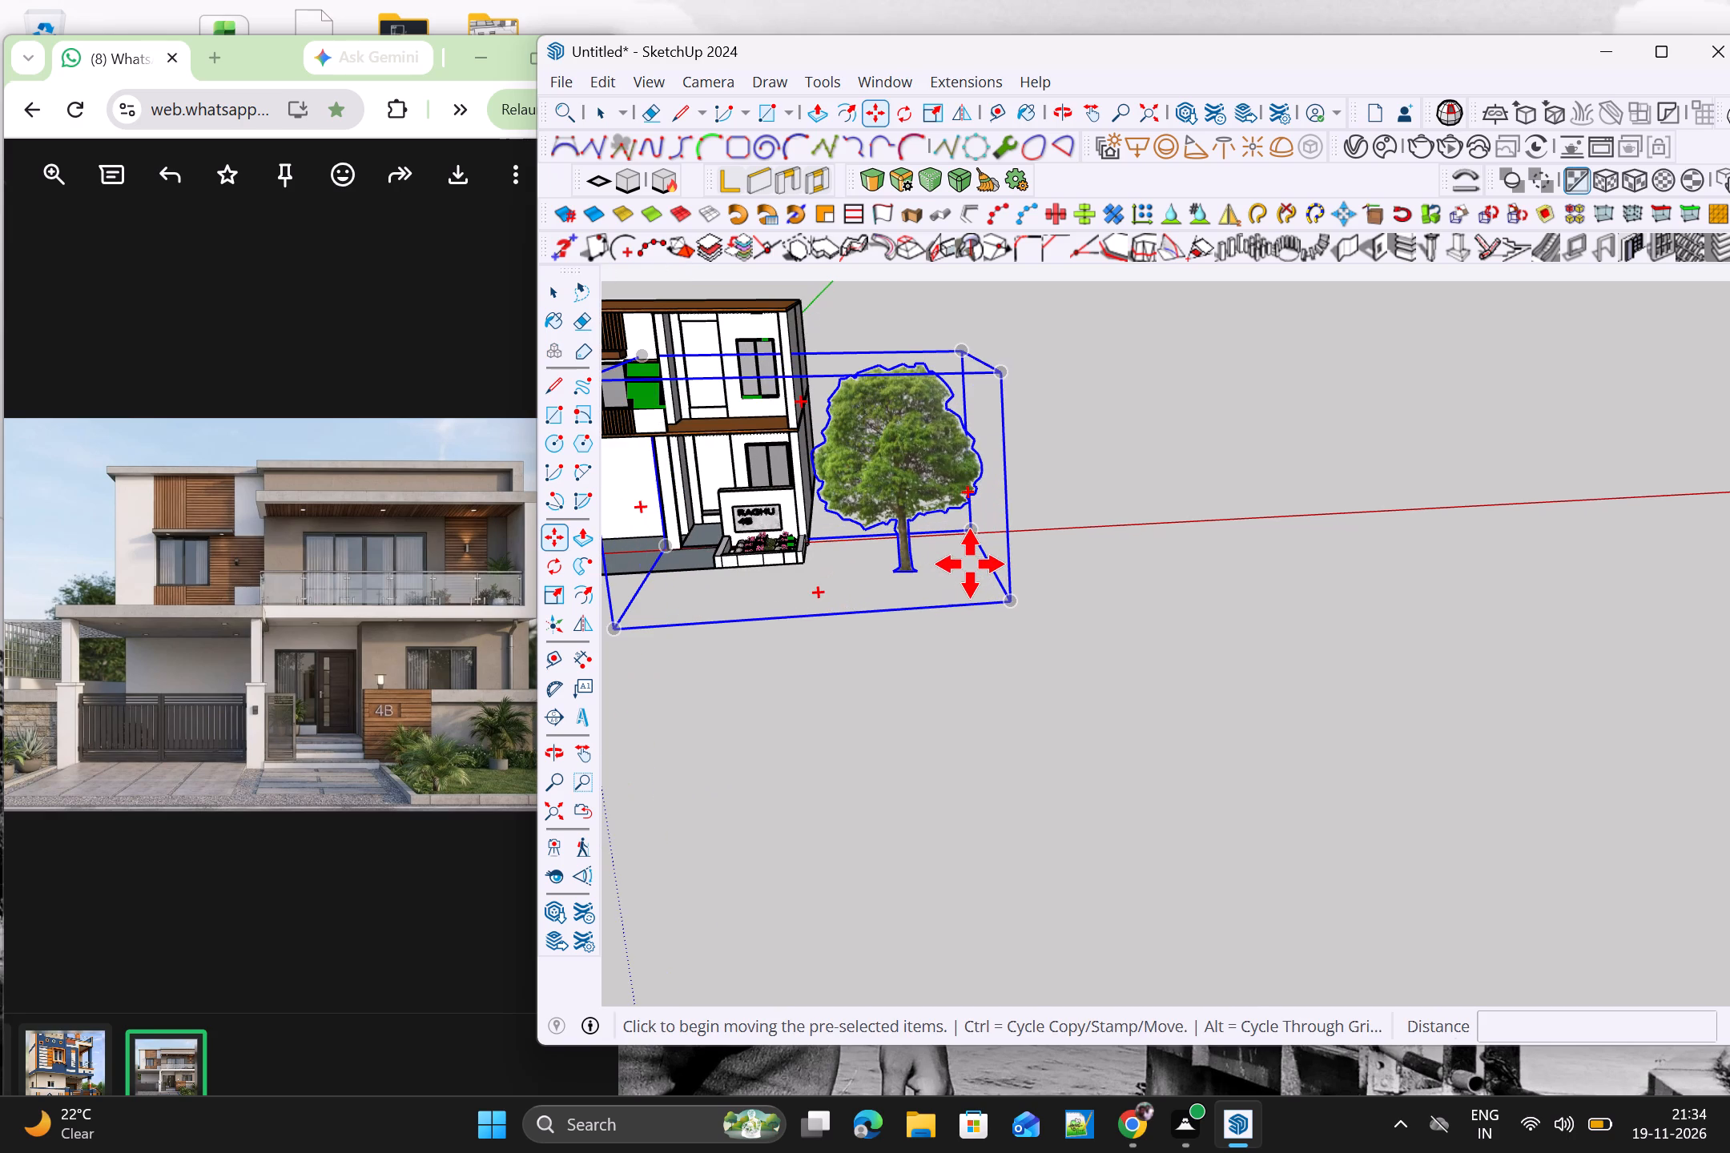
scroll(968, 560, "up", 2)
key("space")
left_click(948, 558)
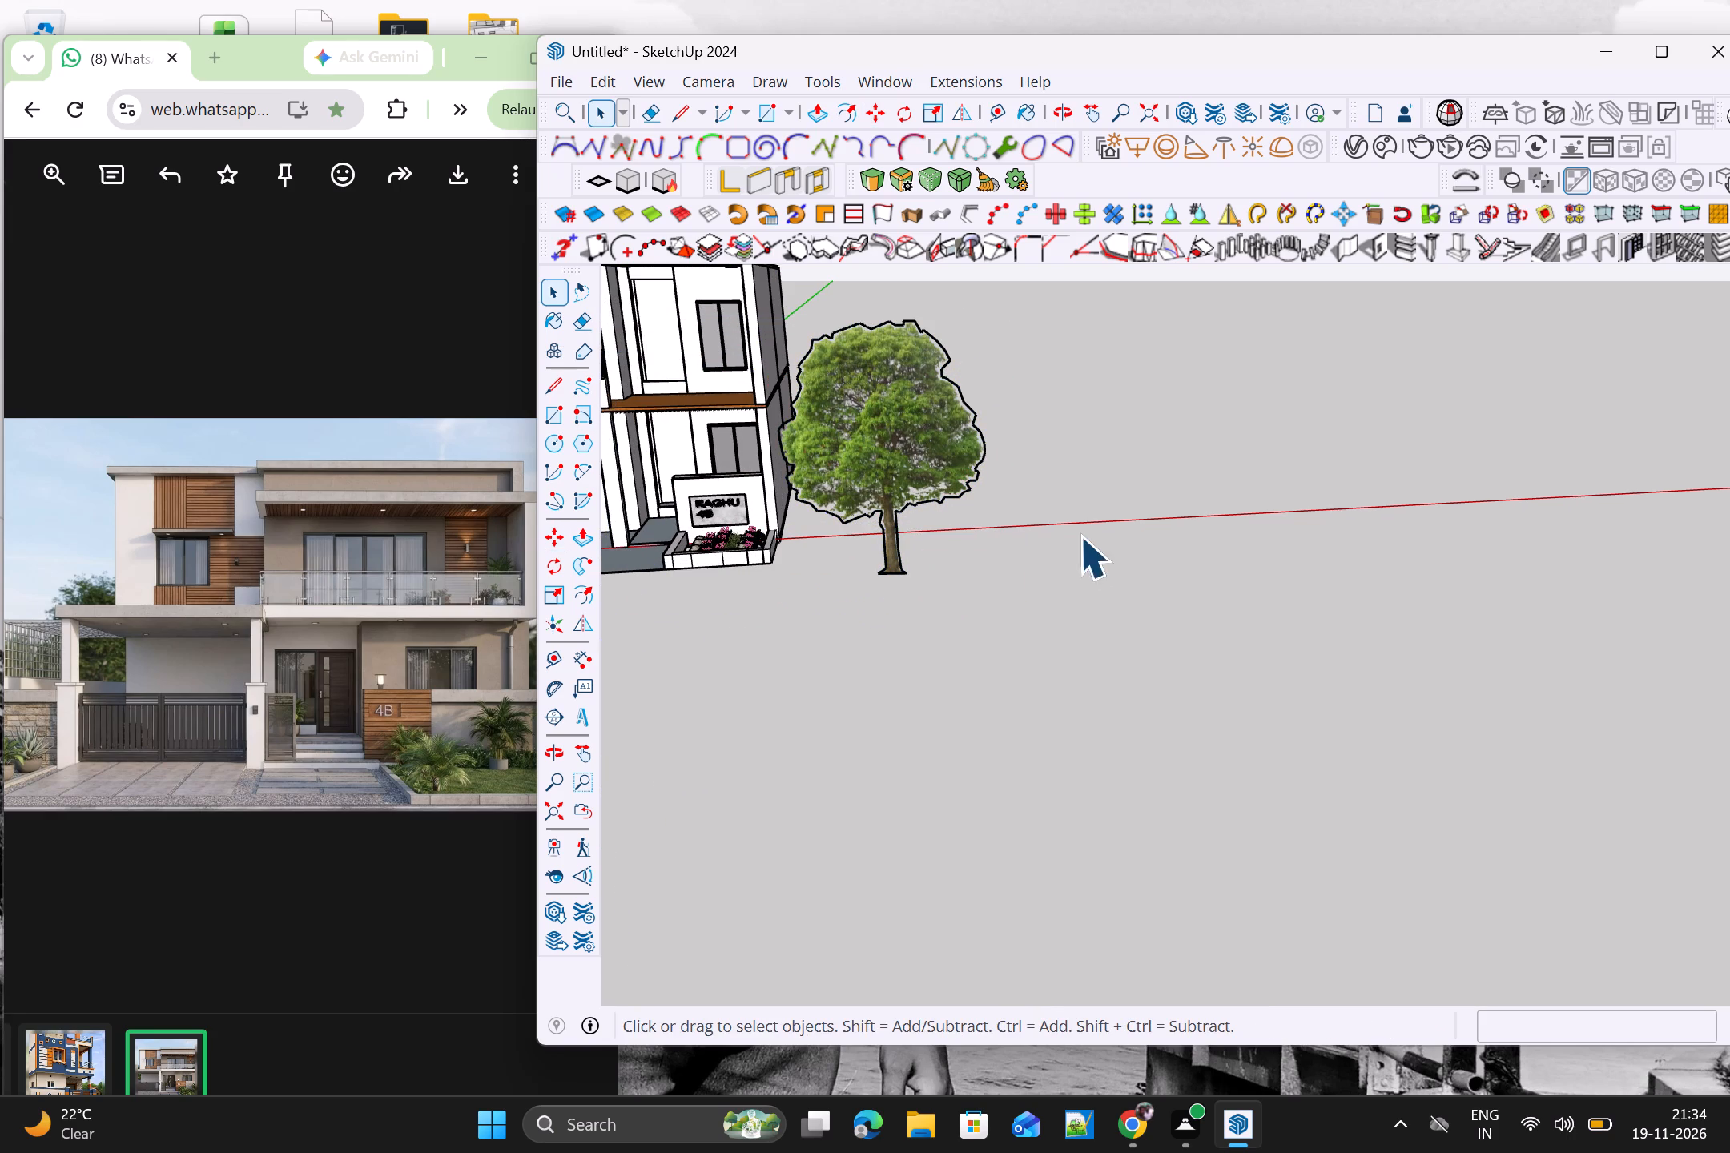
Move the tree about 36' along the red axis, across to the side of the house opposite the RAGHU 4B planter.
scroll(940, 529, "down", 3)
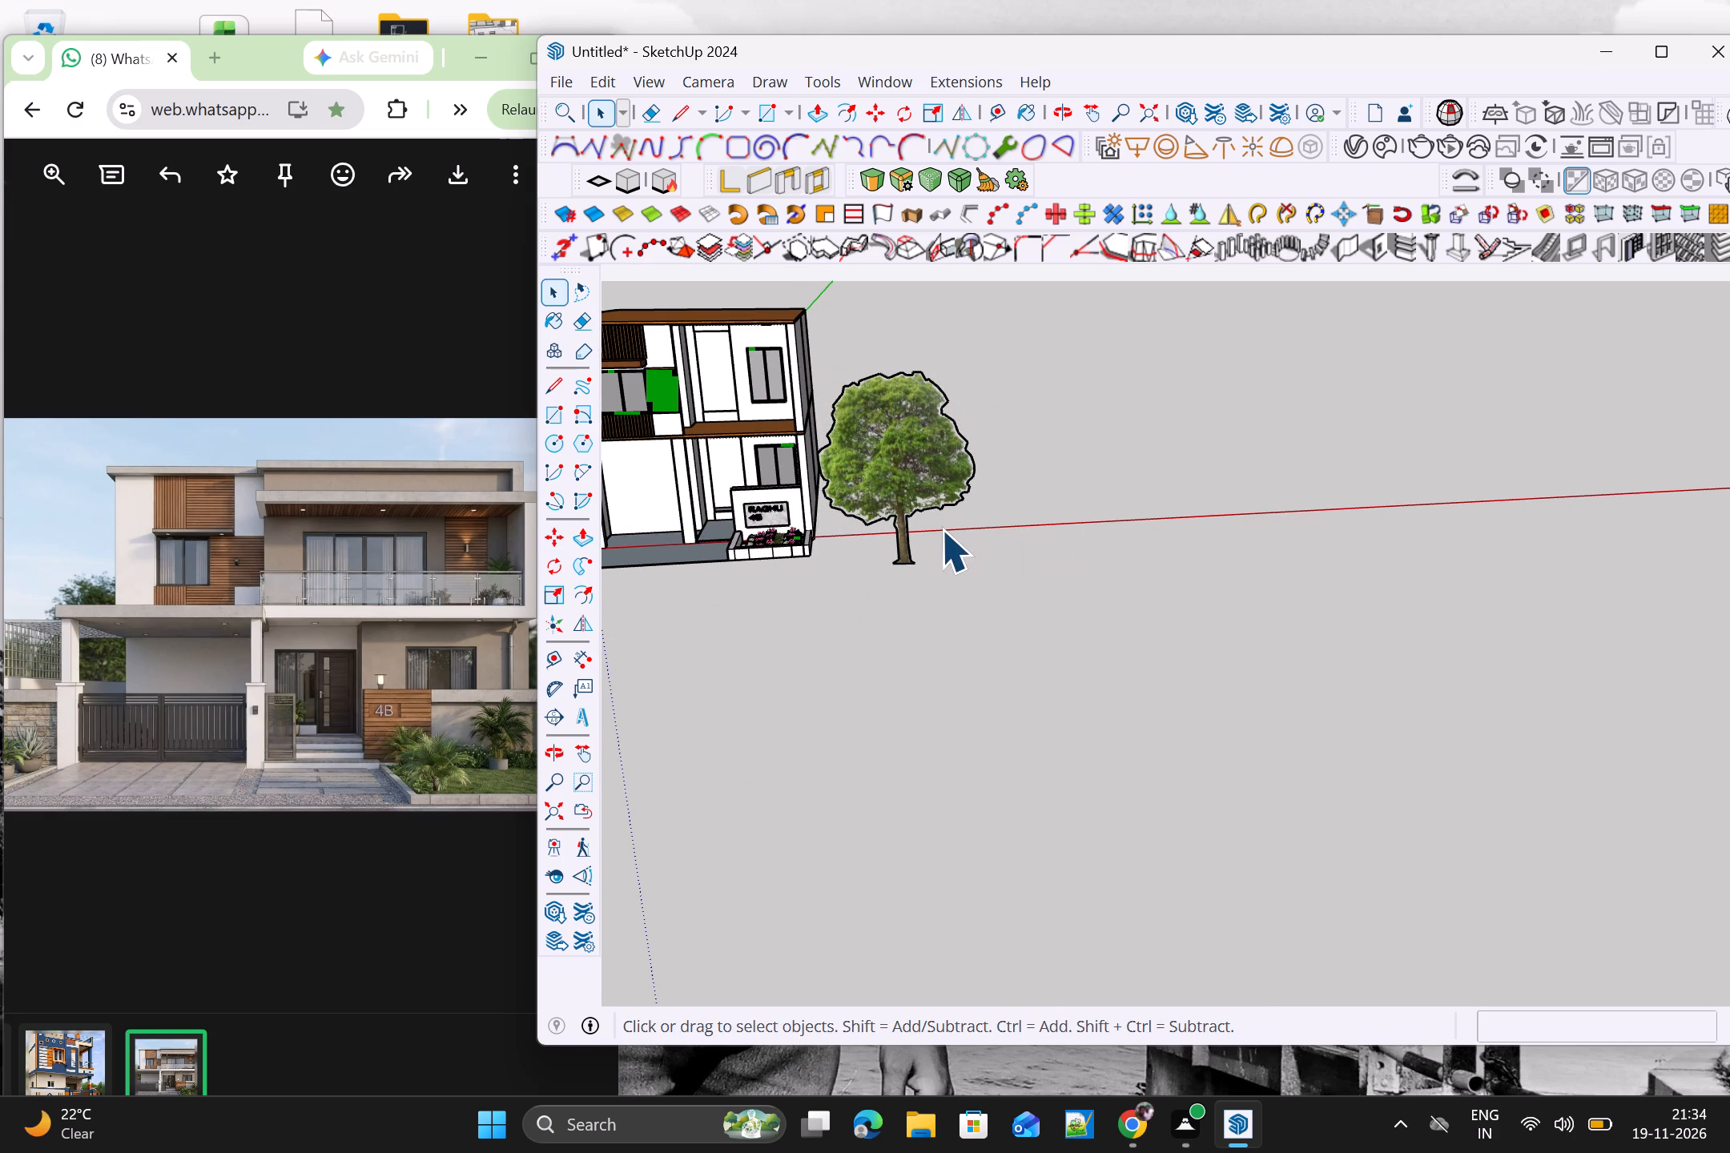
middle_click_drag(935, 532, 1270, 511)
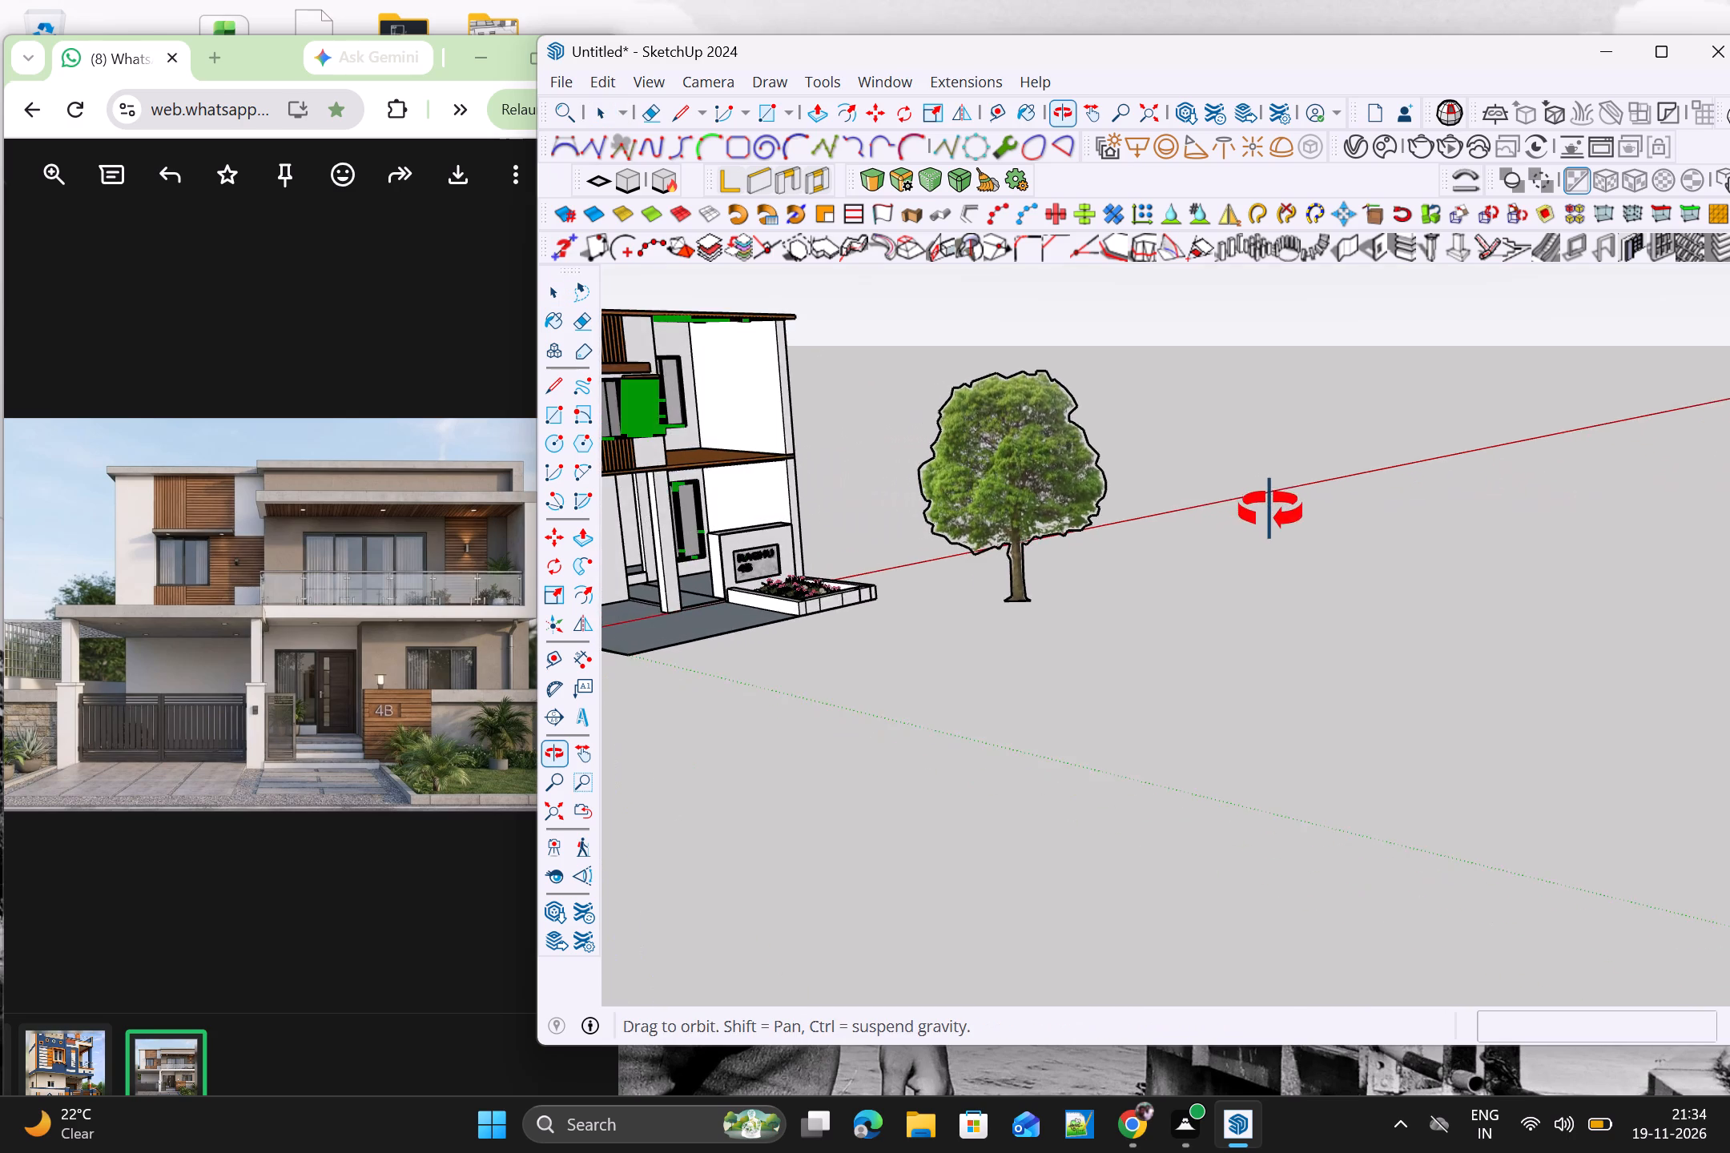
middle_click_drag(1270, 511, 1323, 611)
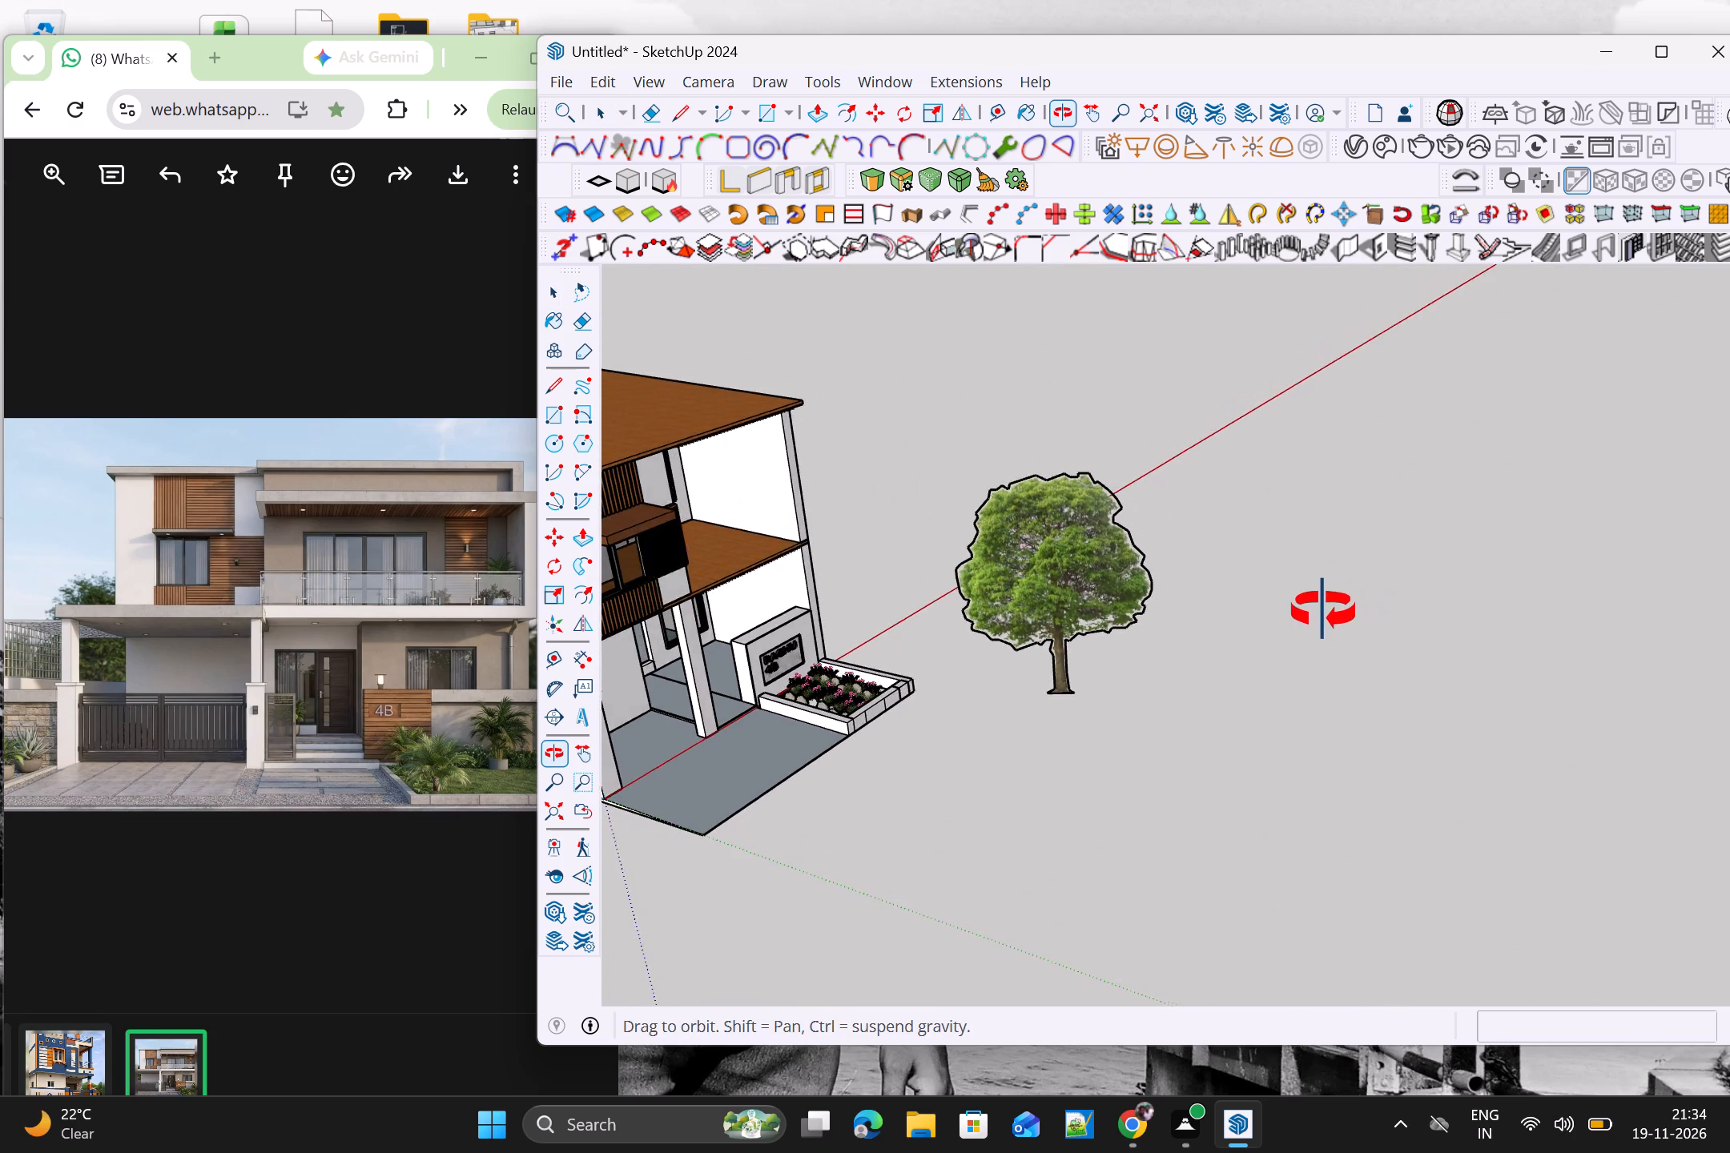
middle_click_drag(1323, 611, 974, 519)
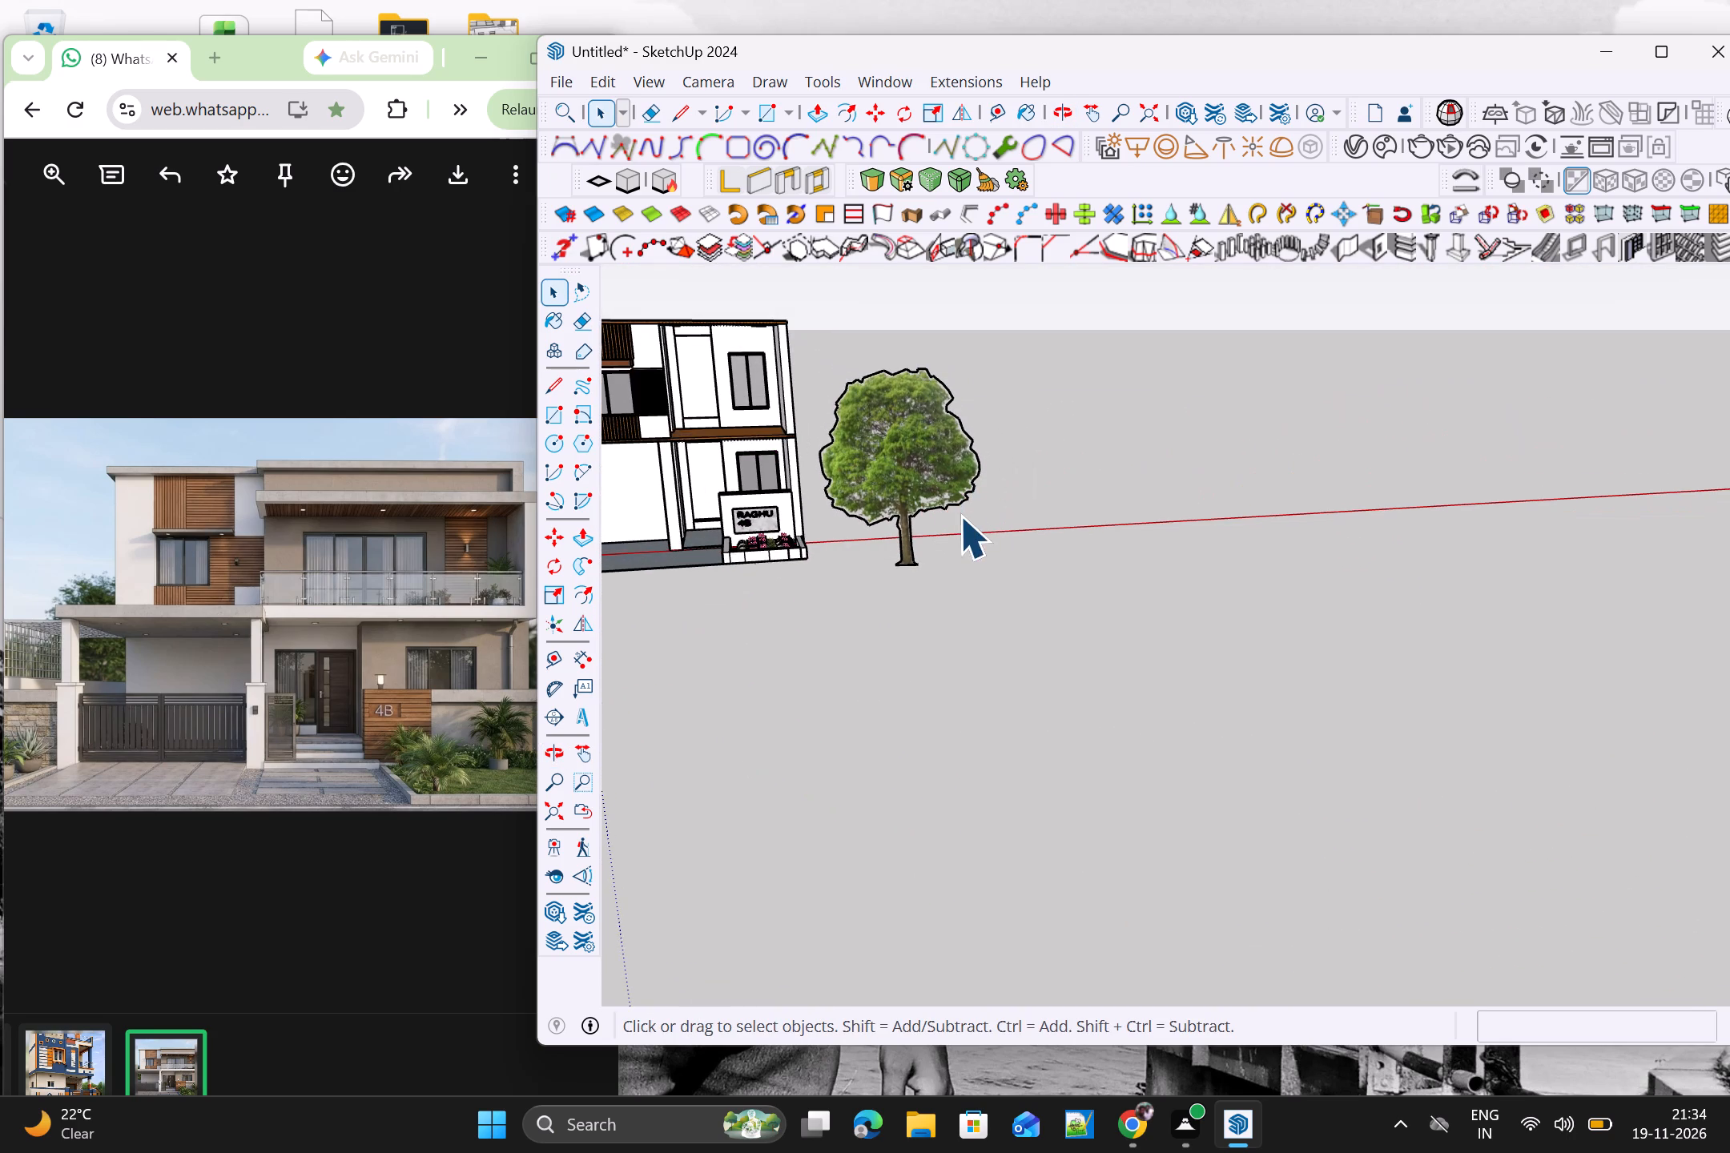
scroll(947, 516, "up", 2)
key("m")
left_click(906, 573)
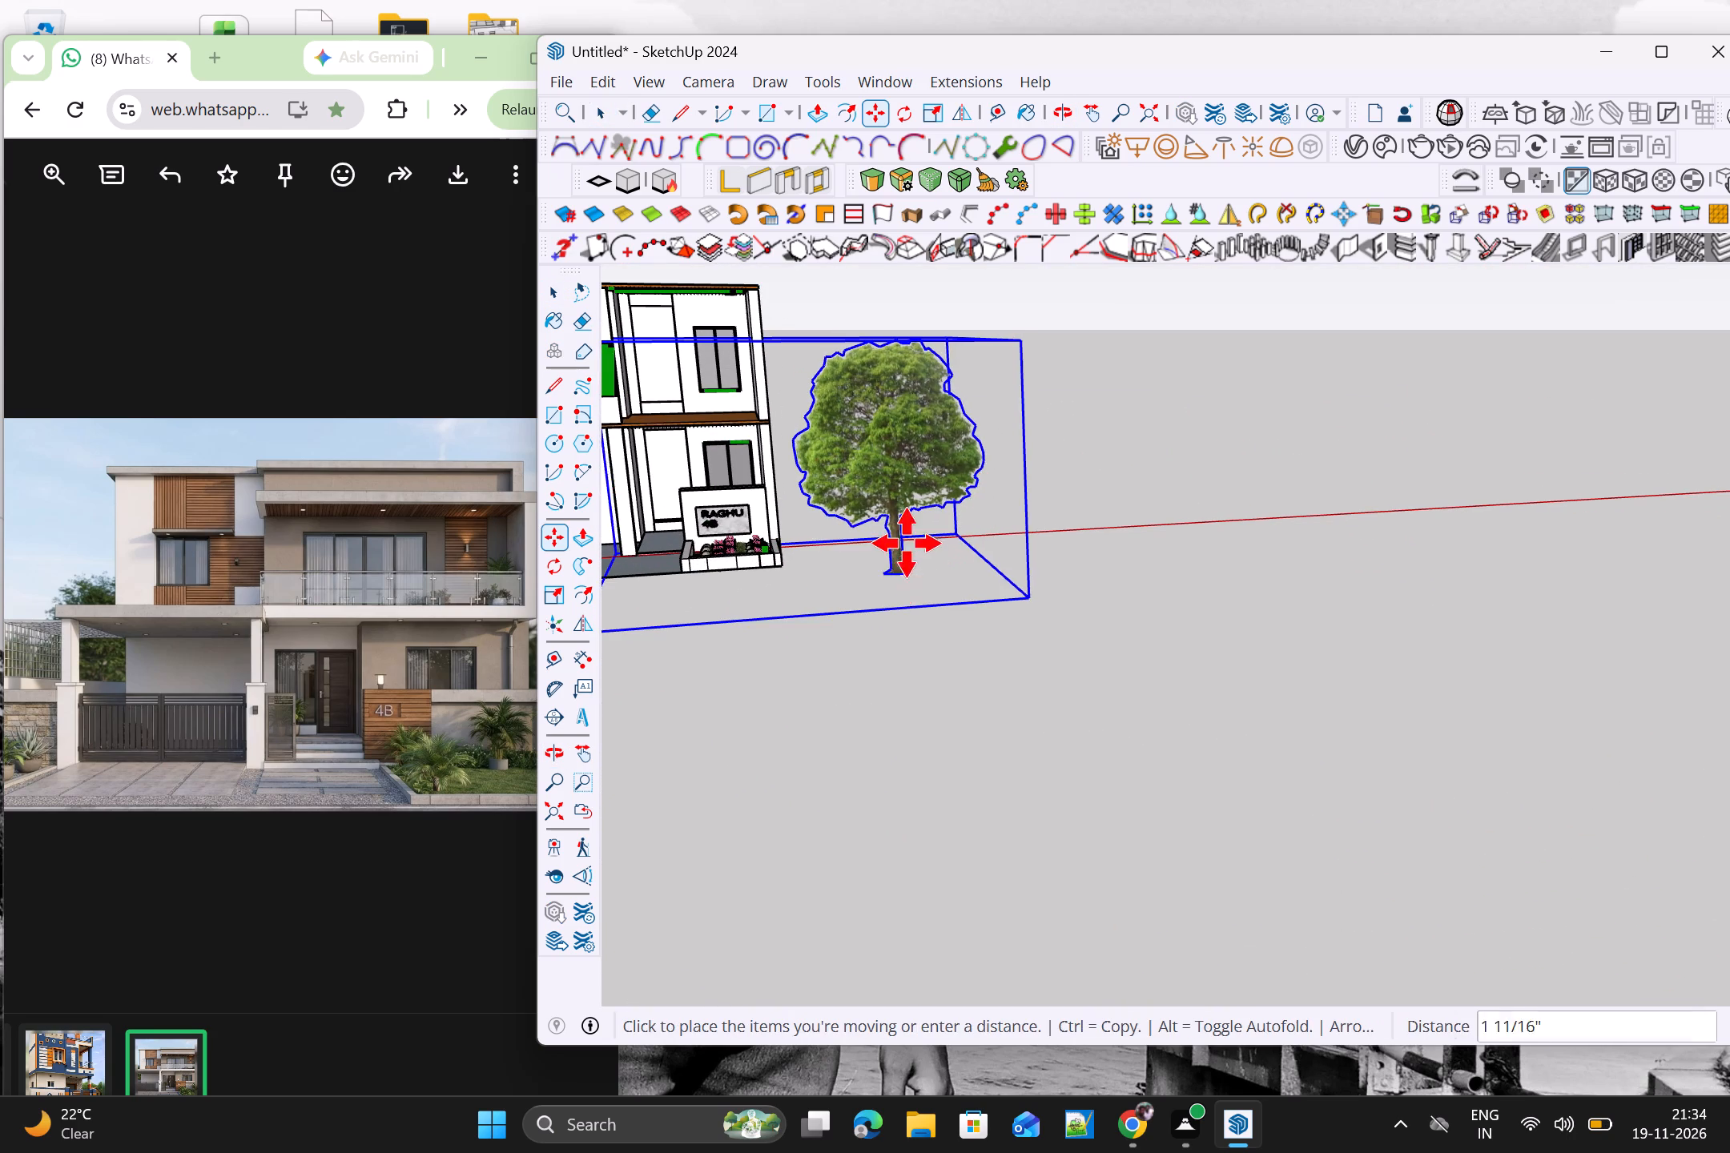
scroll(891, 484, "down", 4)
middle_click_drag(915, 492, 894, 545)
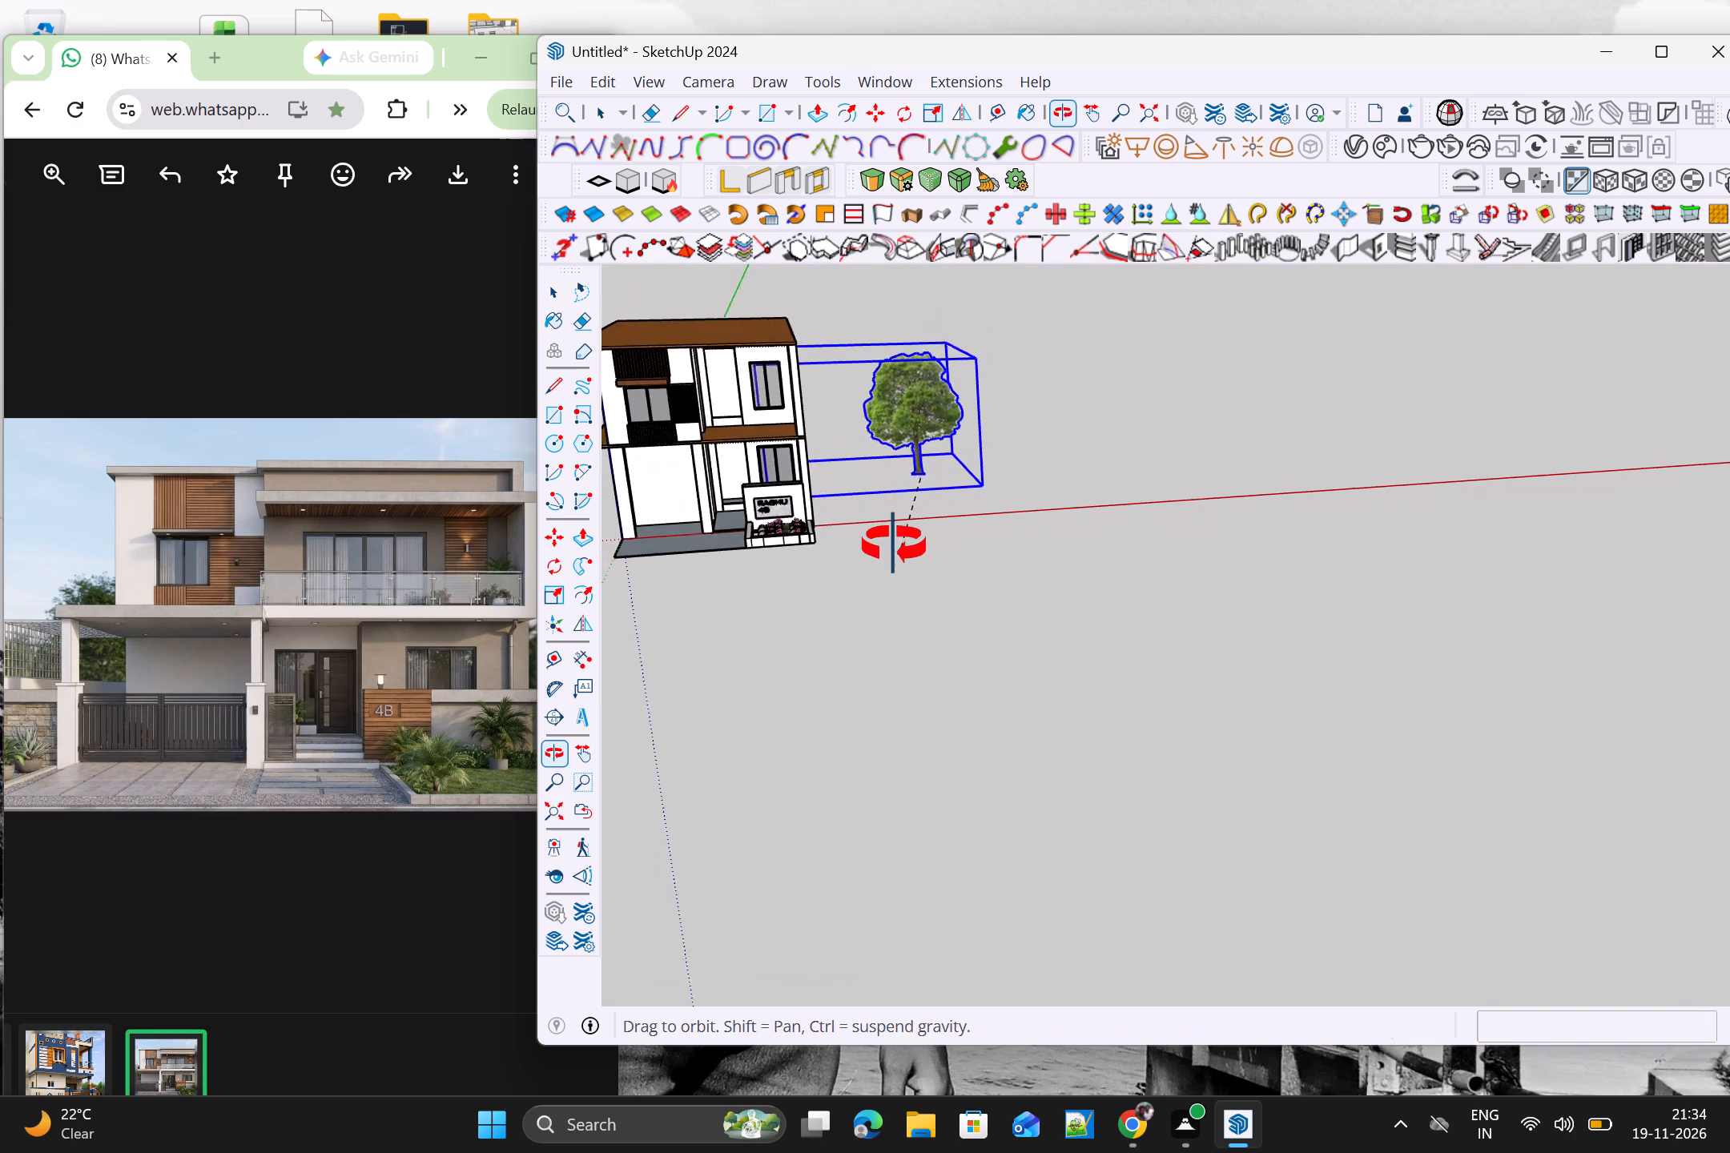
middle_click_drag(894, 545, 822, 574)
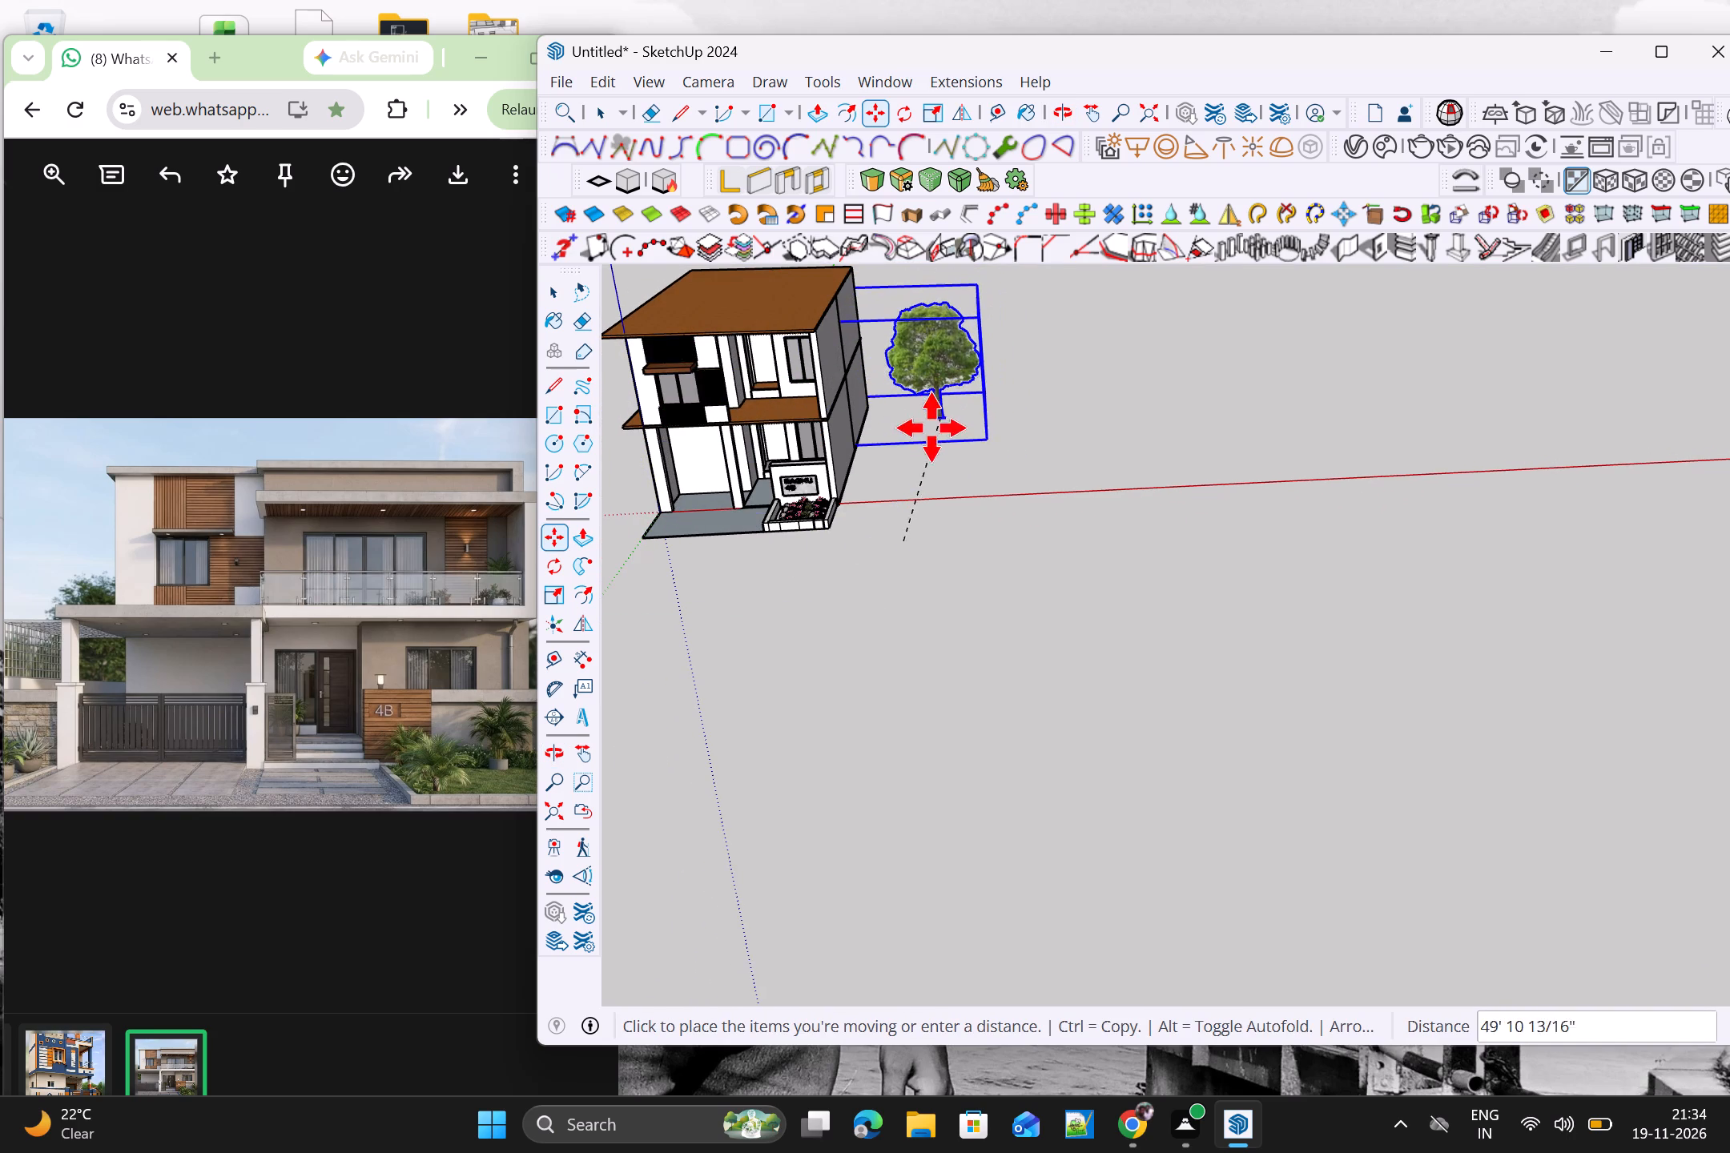
scroll(989, 434, "down", 4)
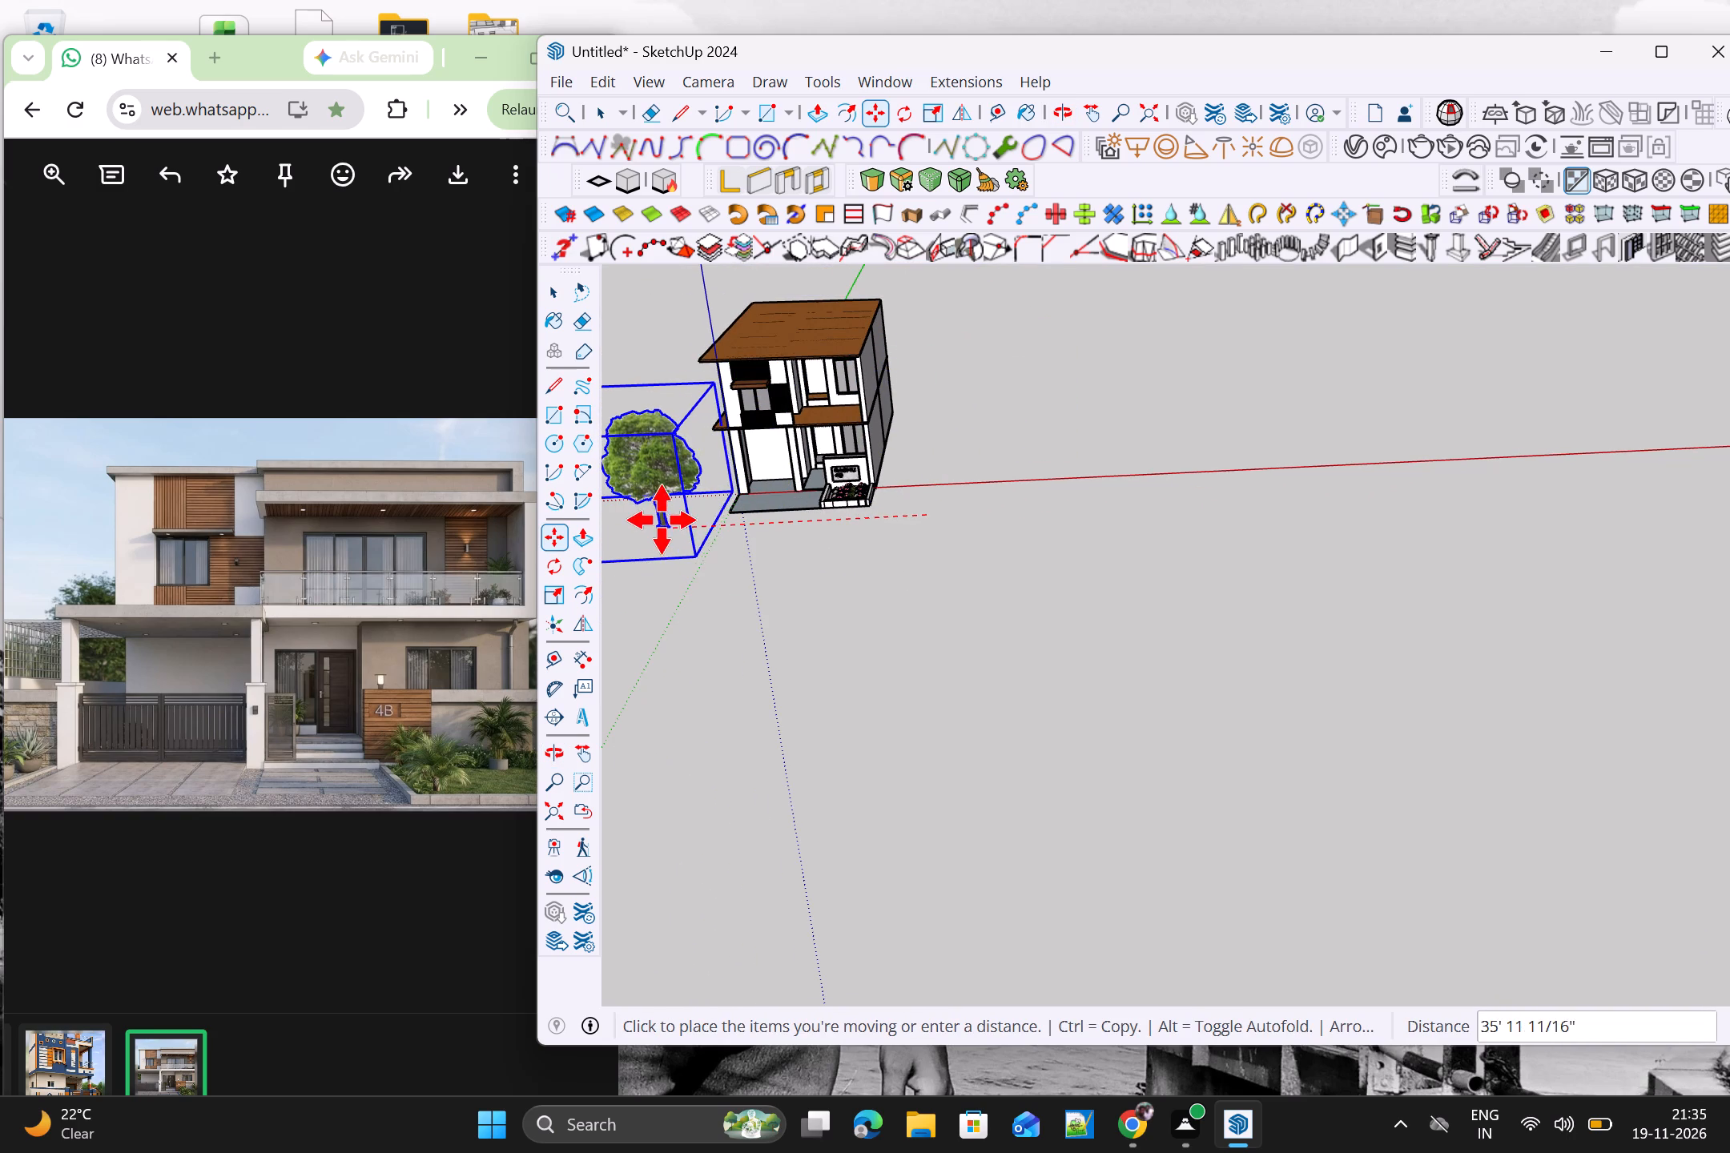
left_click(654, 514)
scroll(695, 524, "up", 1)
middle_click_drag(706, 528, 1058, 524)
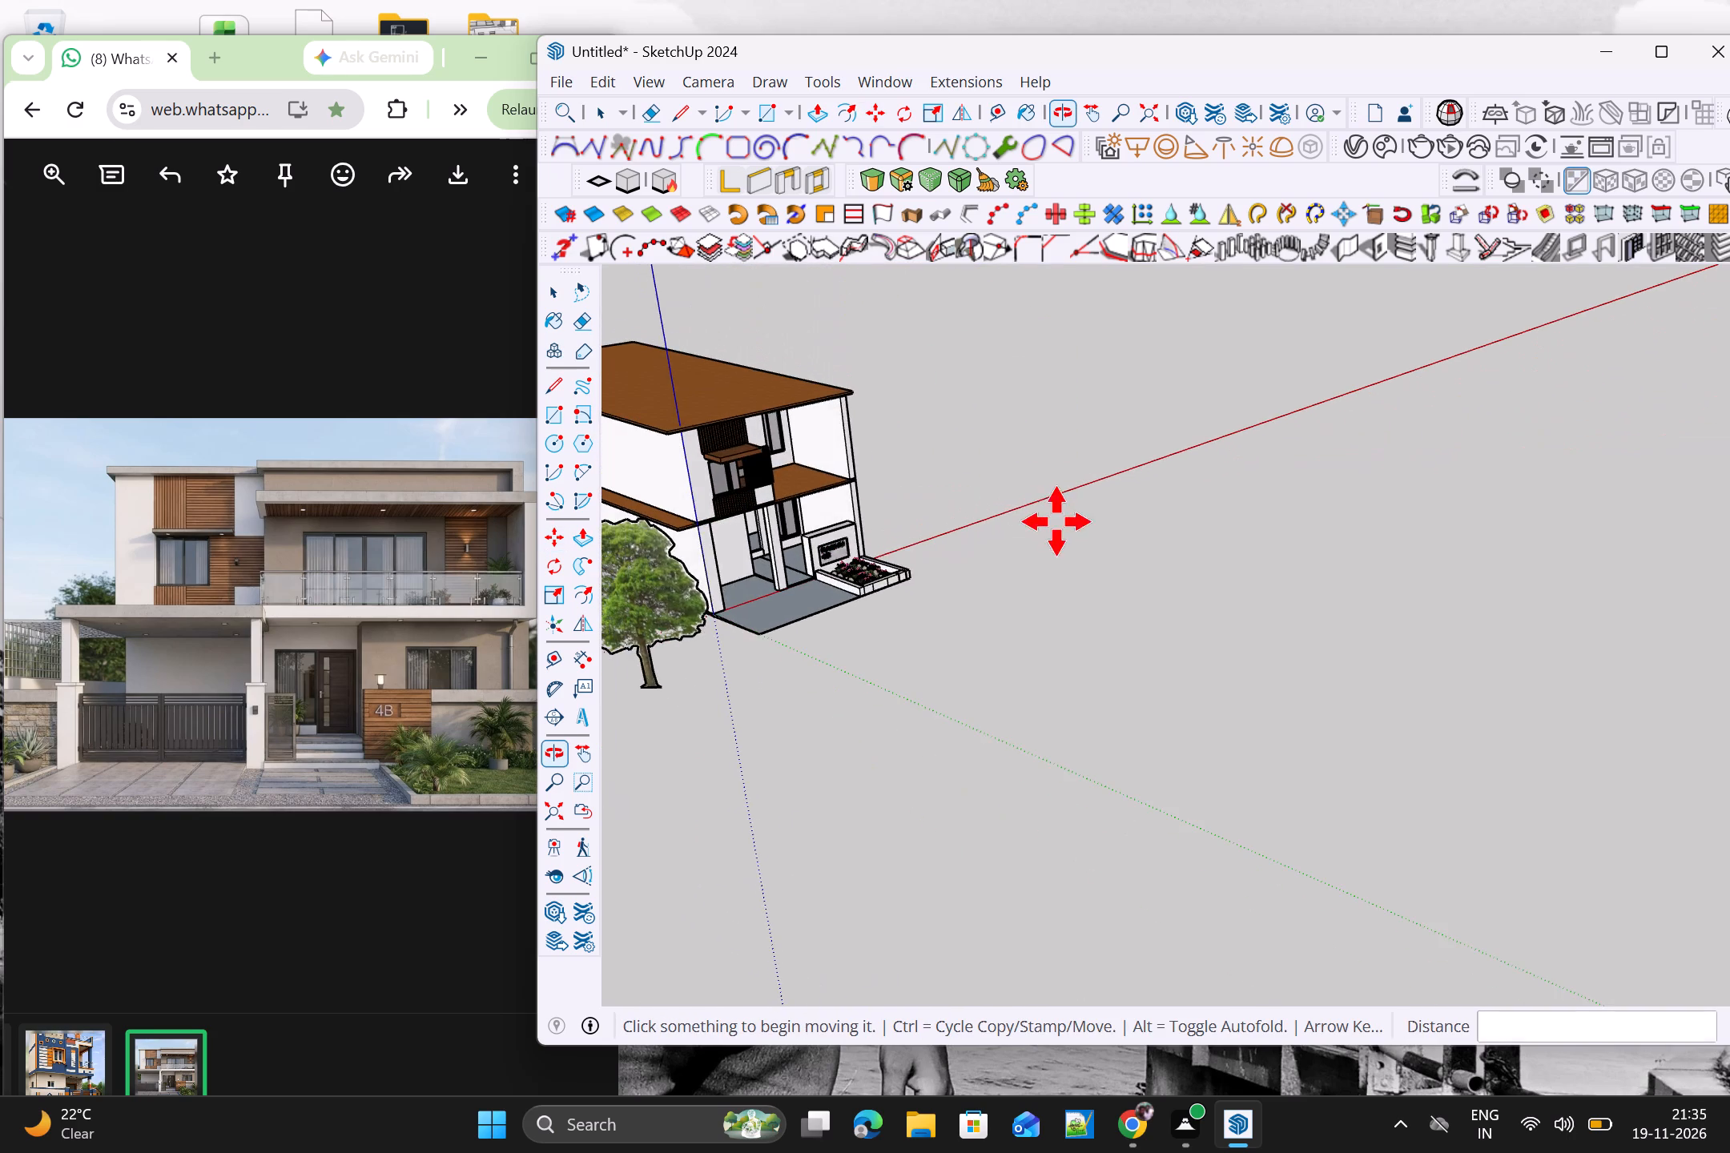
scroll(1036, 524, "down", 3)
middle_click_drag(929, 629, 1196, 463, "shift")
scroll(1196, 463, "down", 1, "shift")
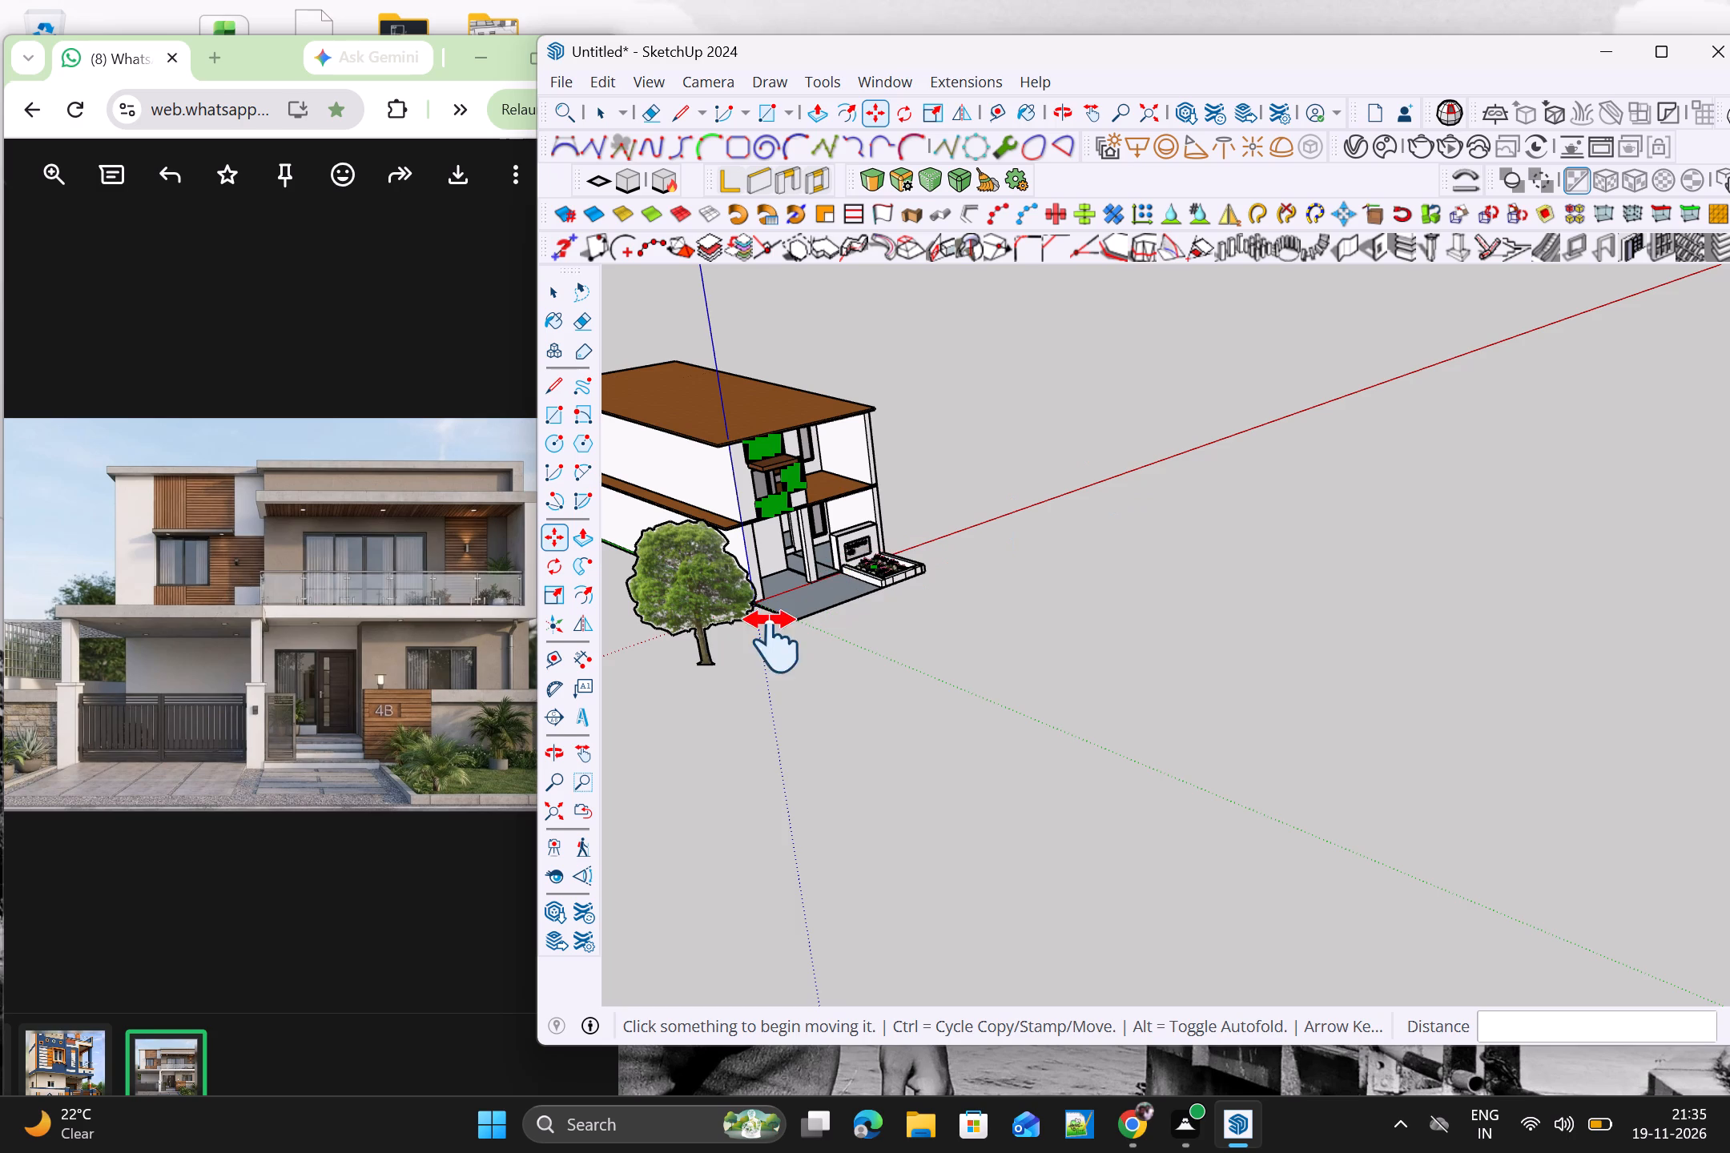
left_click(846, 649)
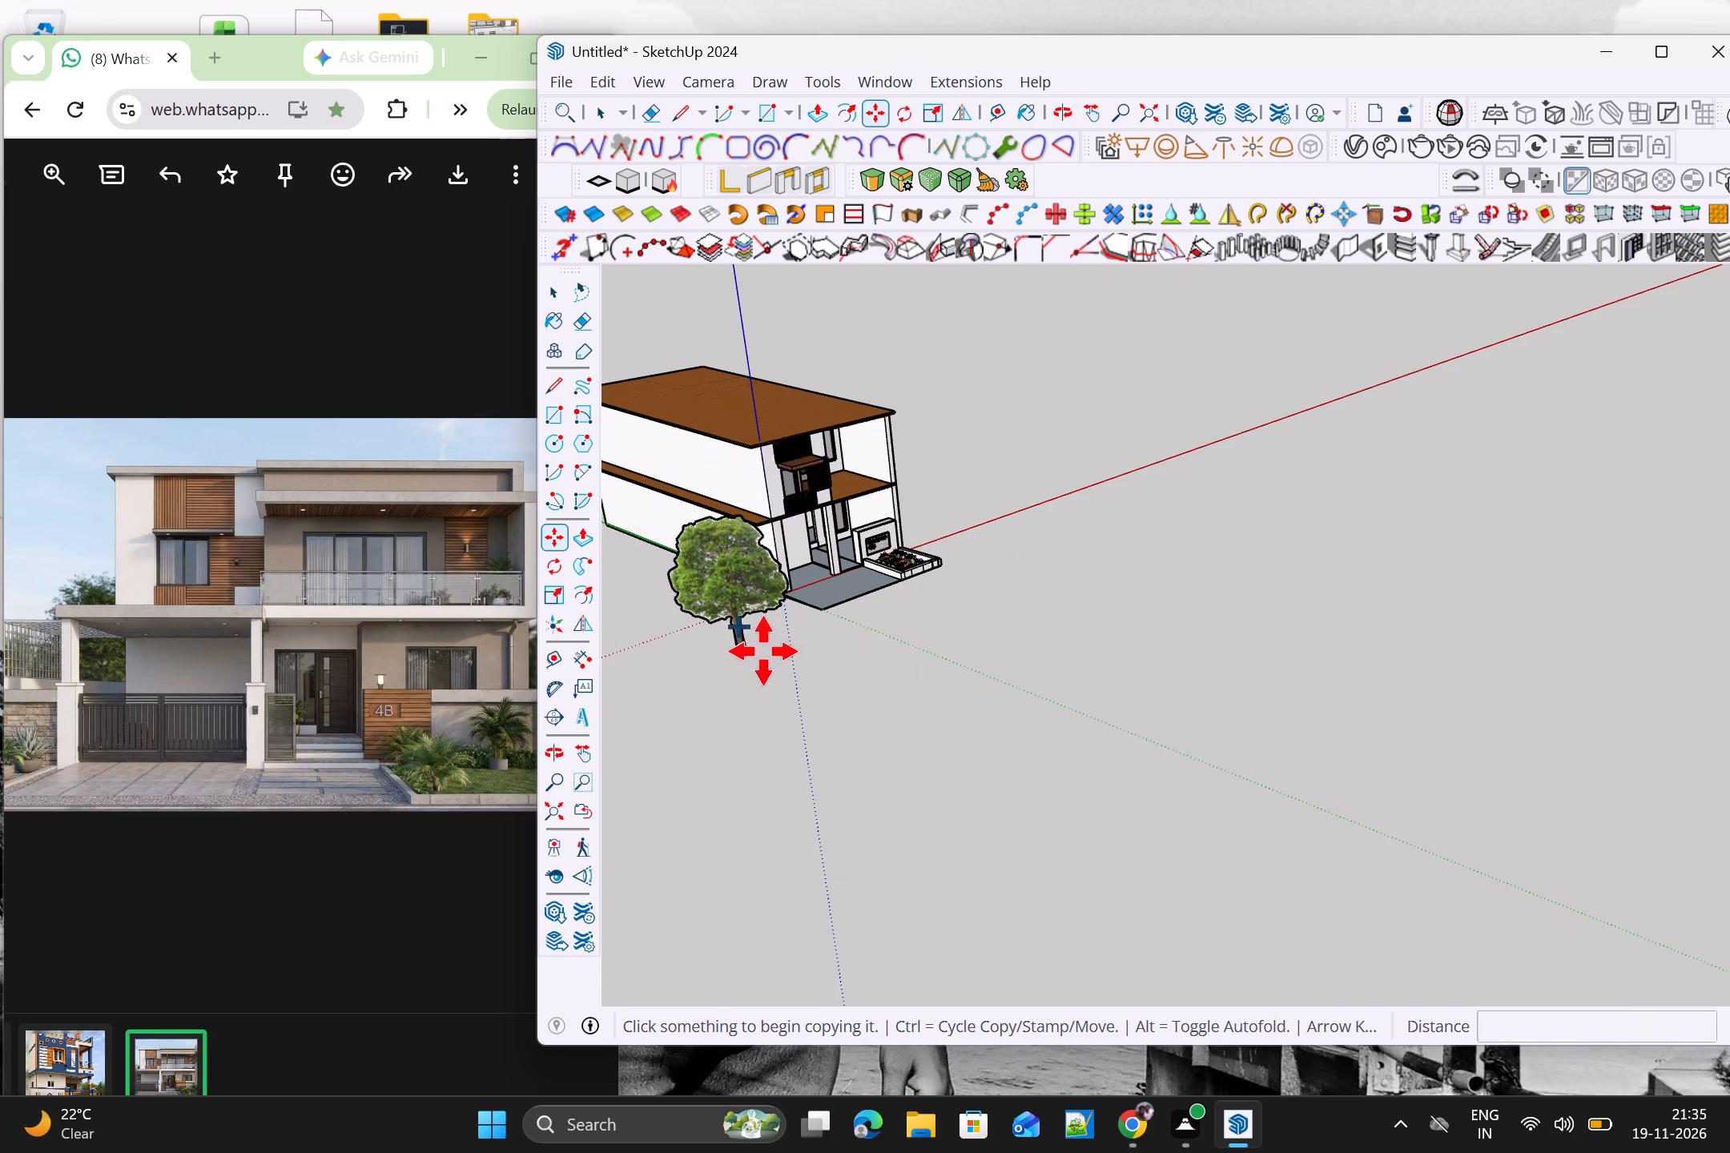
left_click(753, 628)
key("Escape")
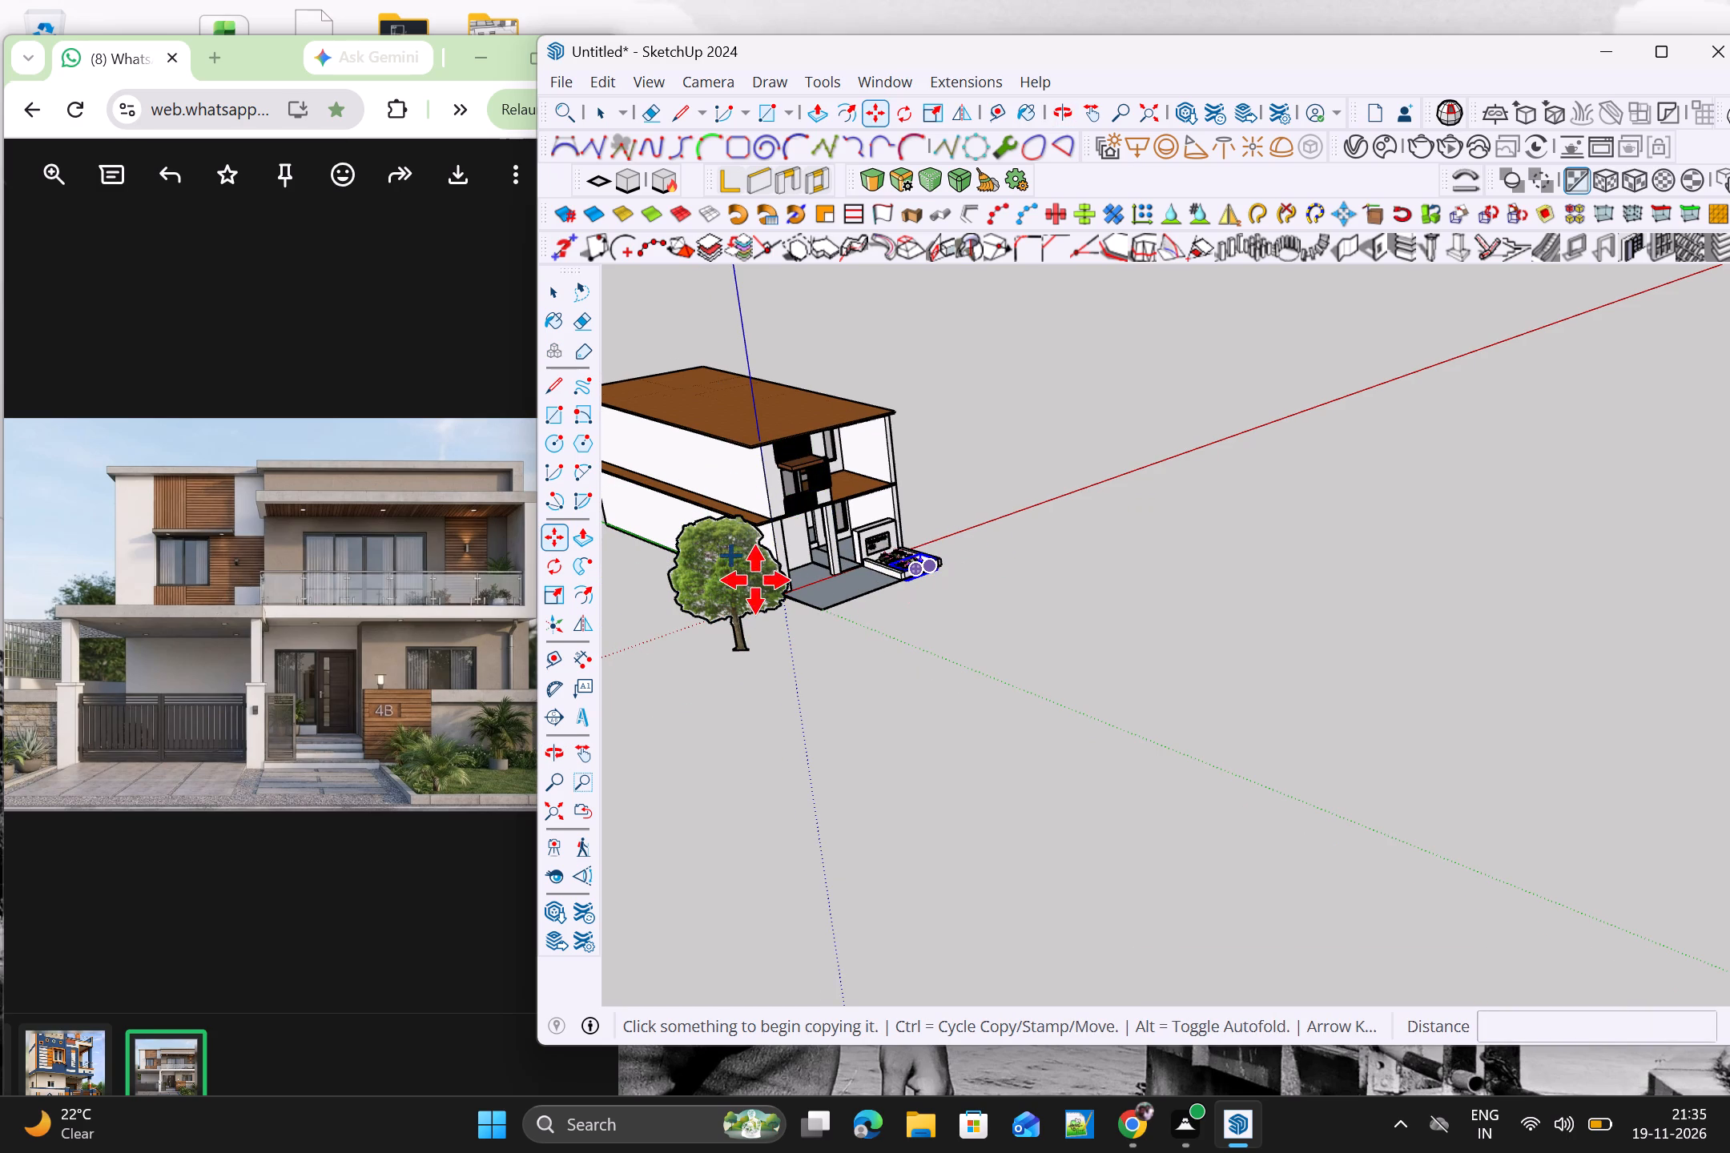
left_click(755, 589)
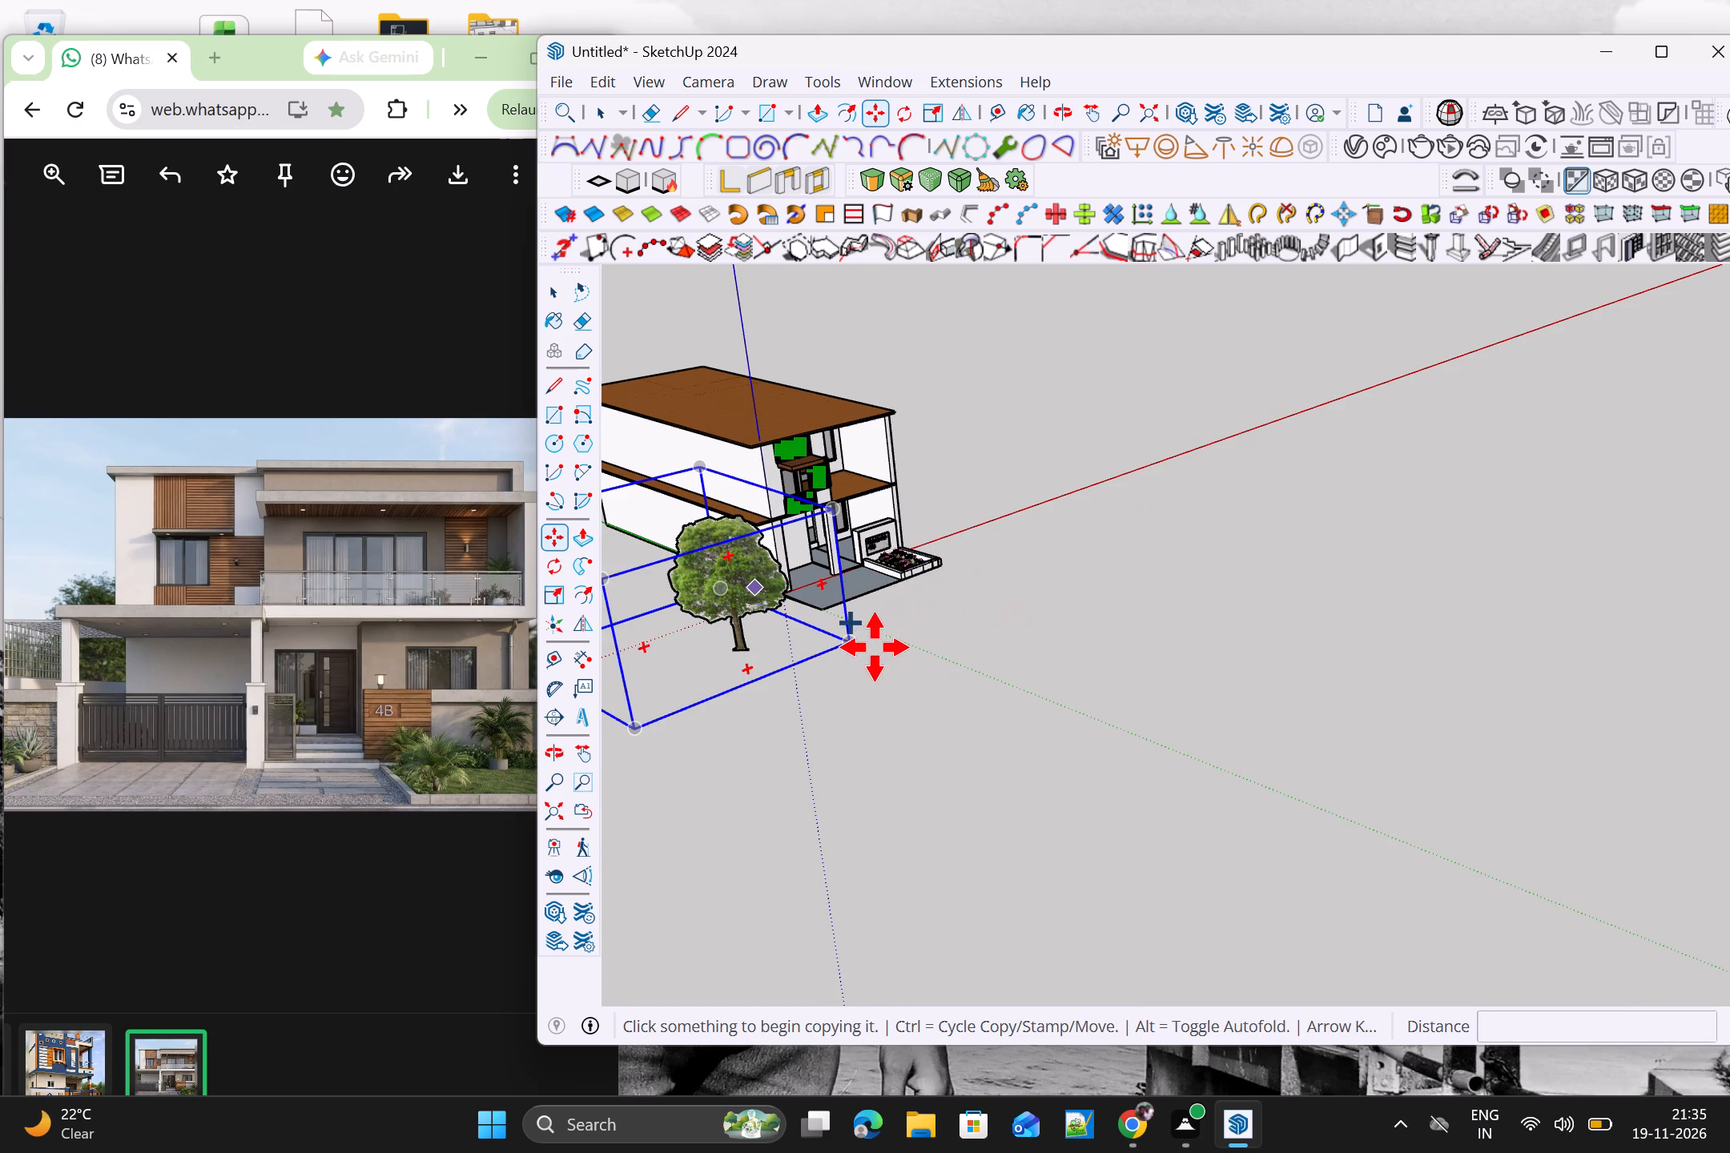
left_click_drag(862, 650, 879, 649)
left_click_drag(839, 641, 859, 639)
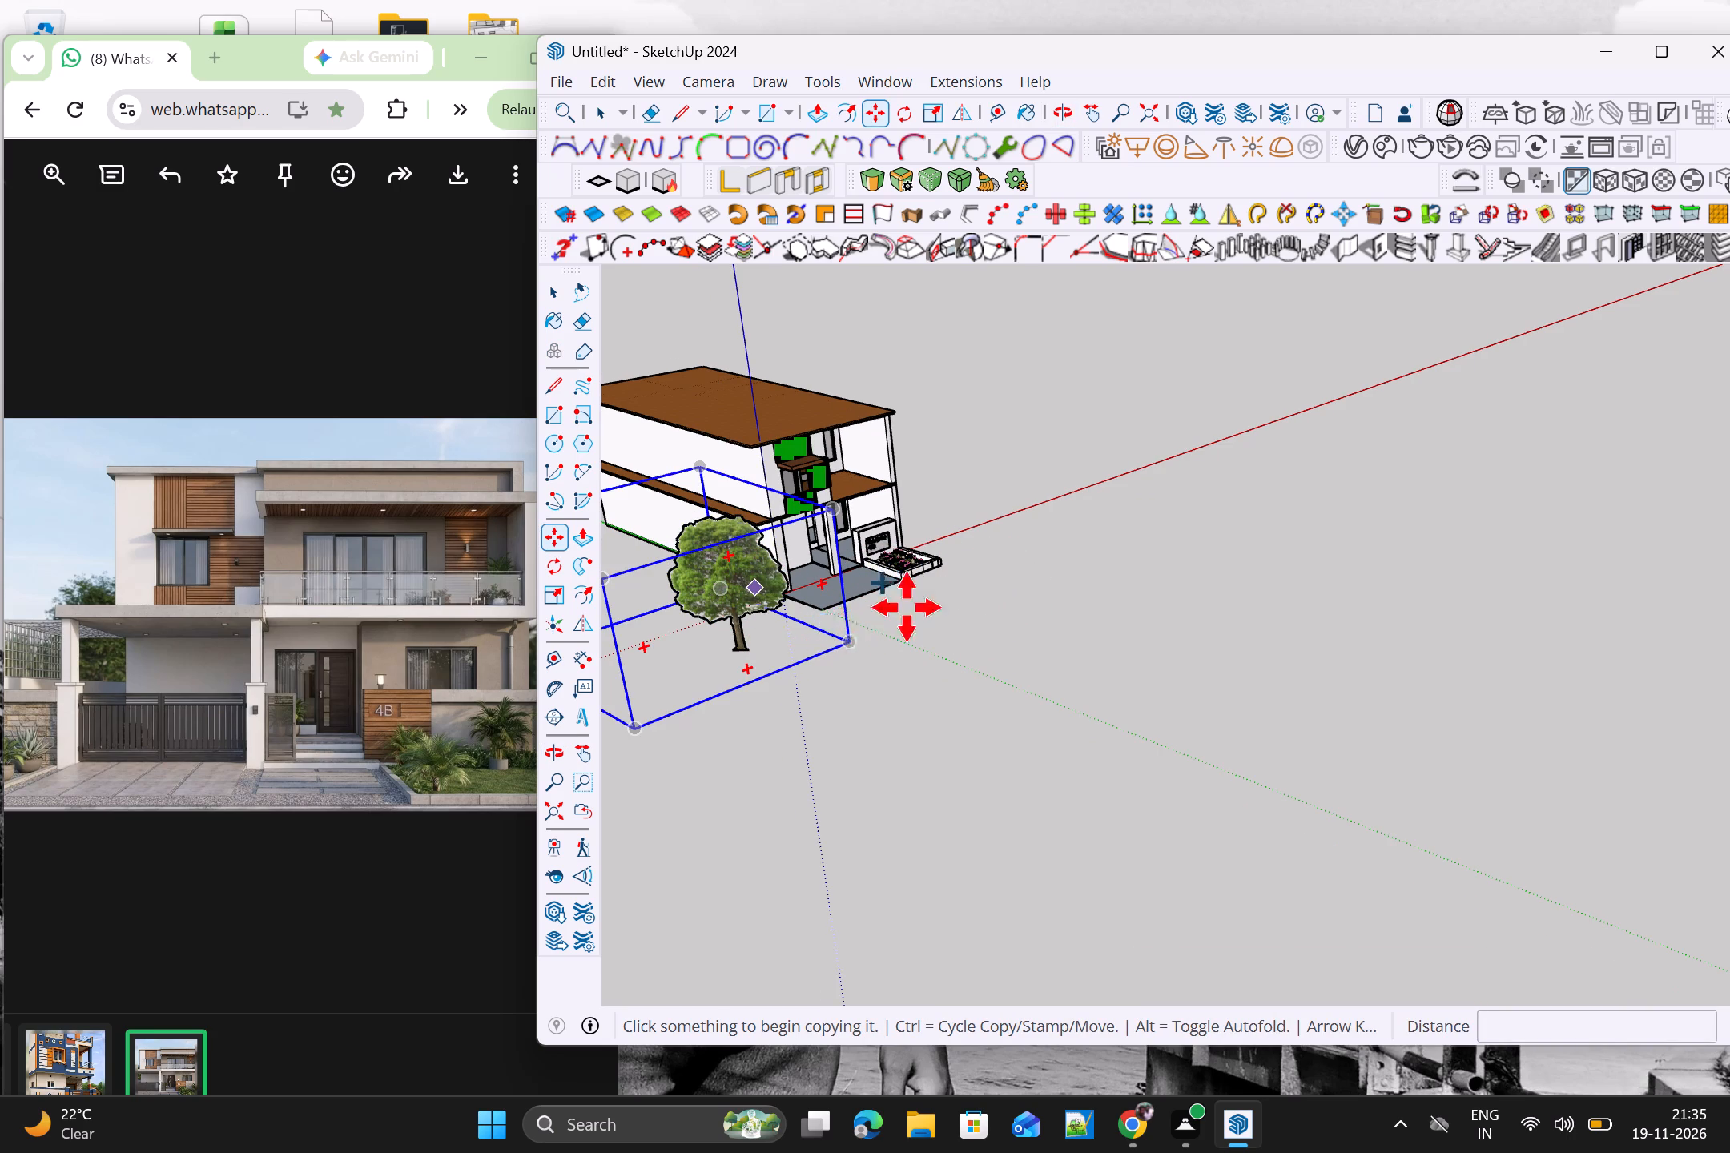
Copy the tree about 40' along the red axis to the planter side of the house and deselect the copy.
scroll(1043, 568, "down", 4)
middle_click_drag(1152, 624, 907, 655)
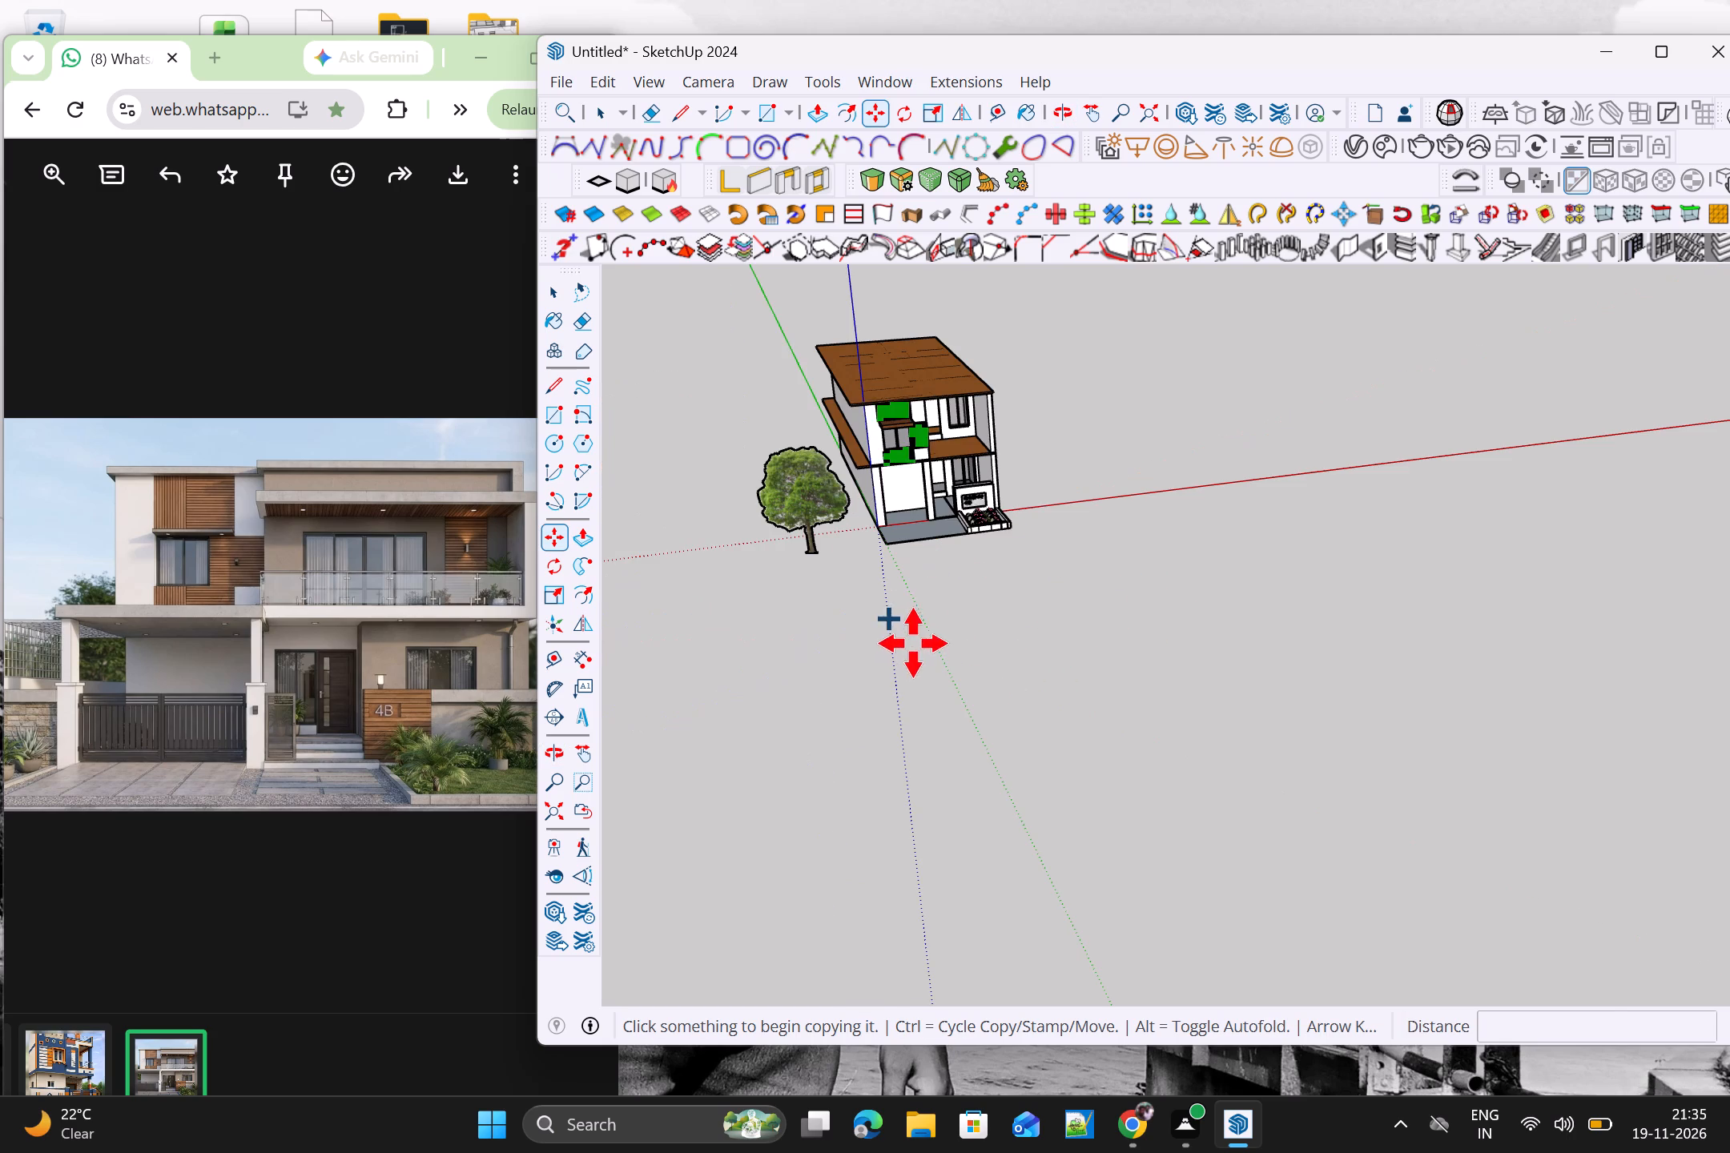
scroll(809, 528, "up", 2)
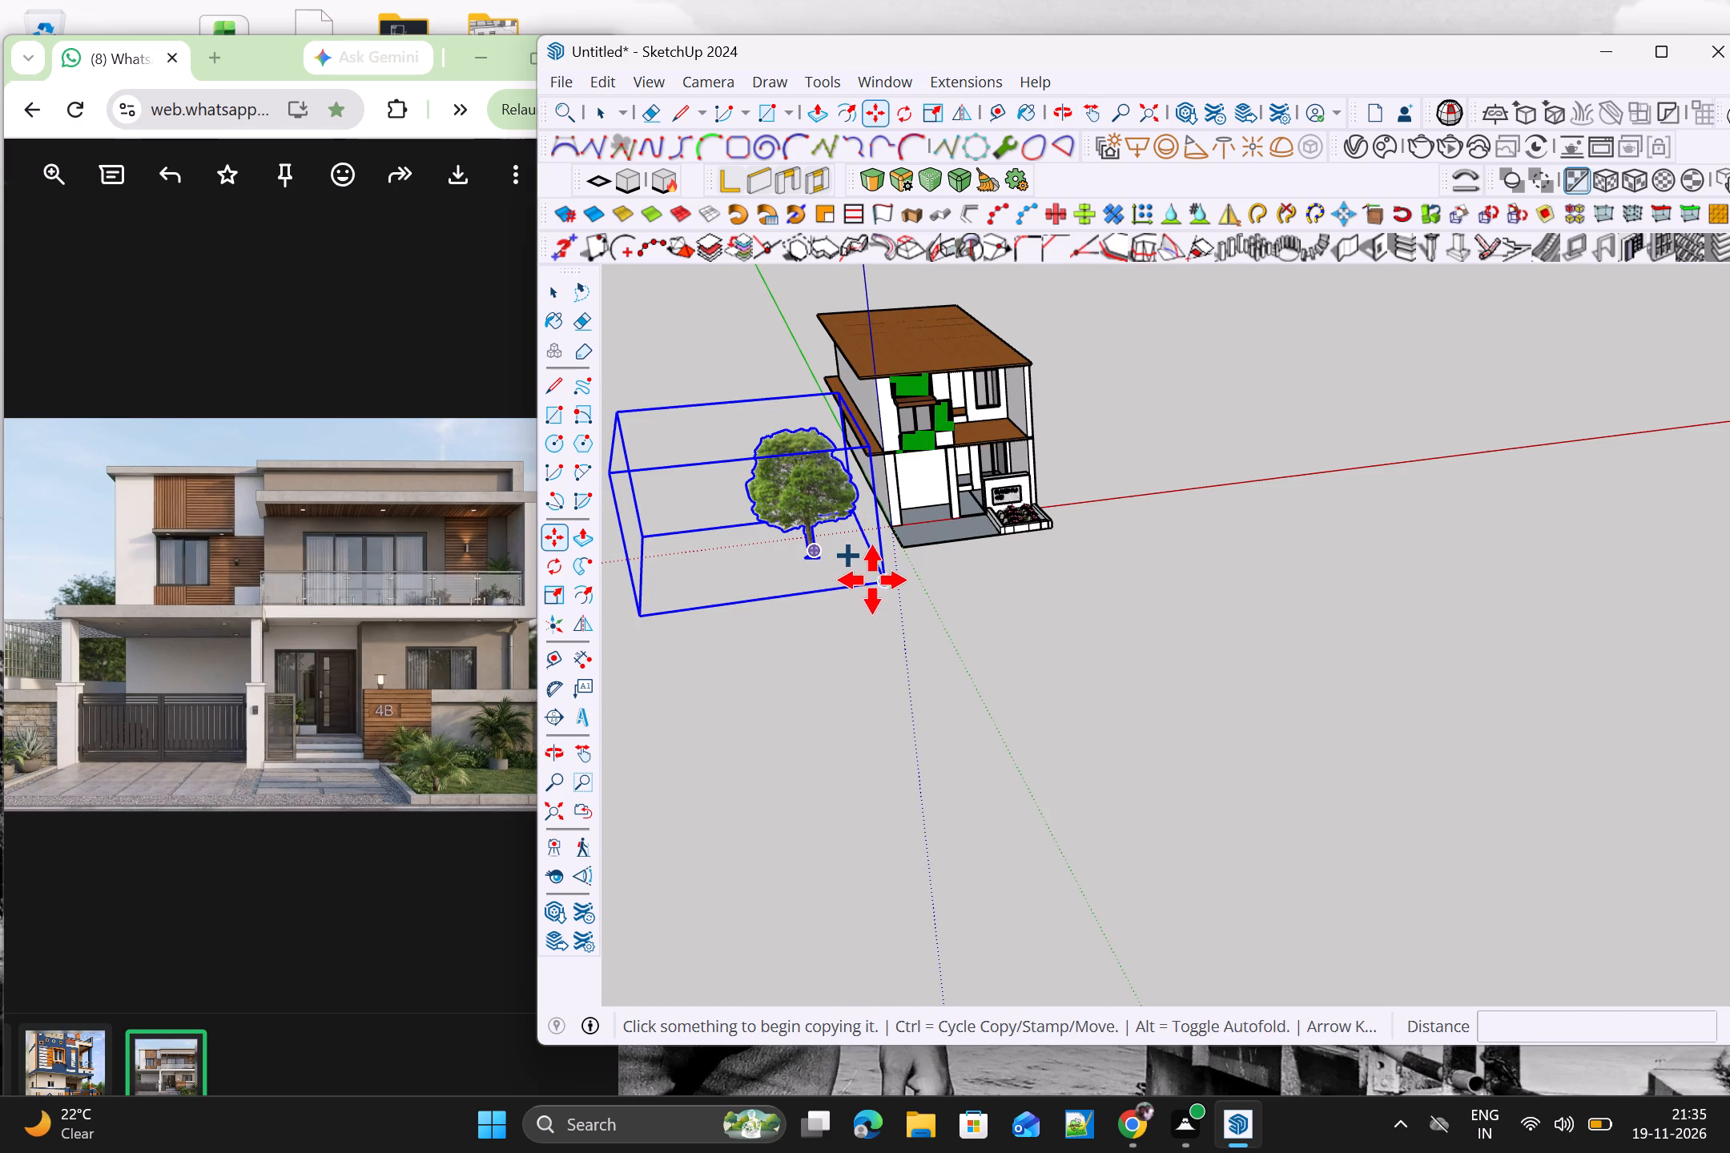
left_click(884, 583)
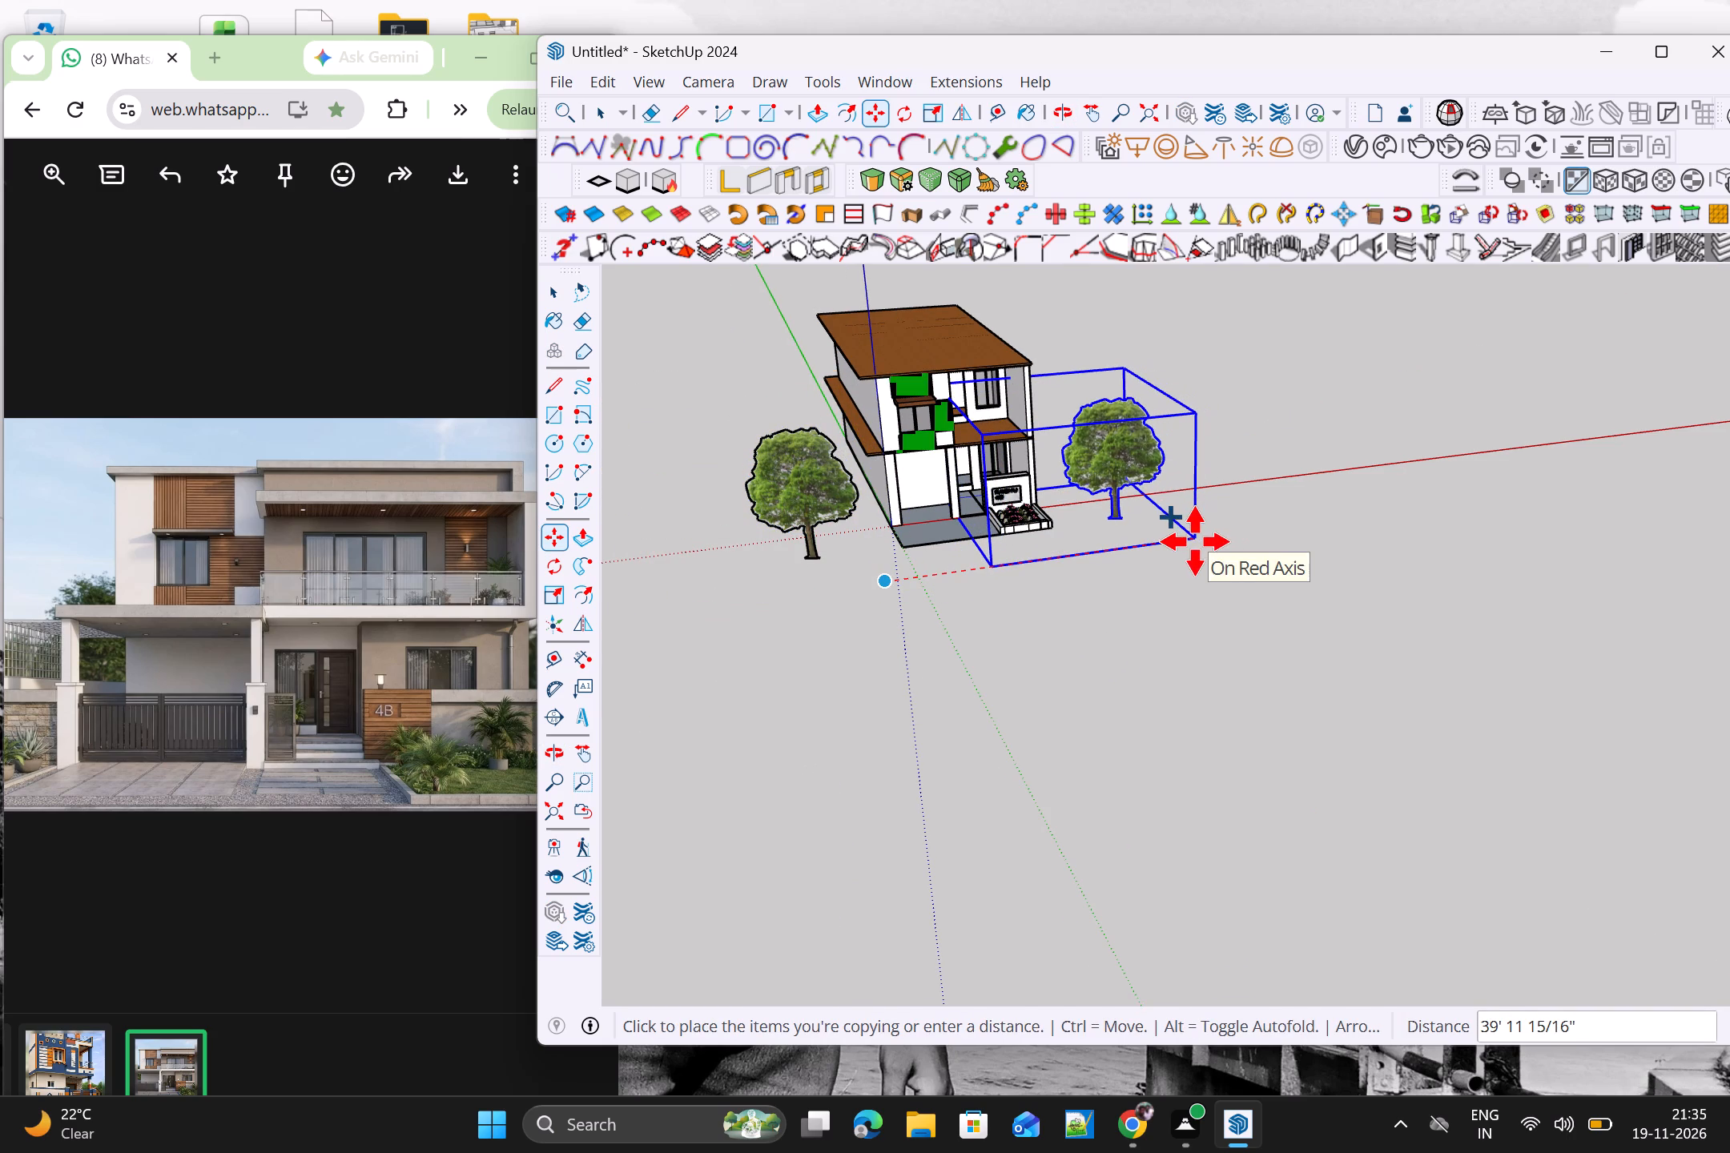
left_click(1195, 541)
key("space")
left_click(1271, 543)
Examine the front elevation from several angles to judge the two trees' size and placement on either side of the house.
scroll(1271, 541, "down", 2)
middle_click_drag(1286, 599, 1123, 552)
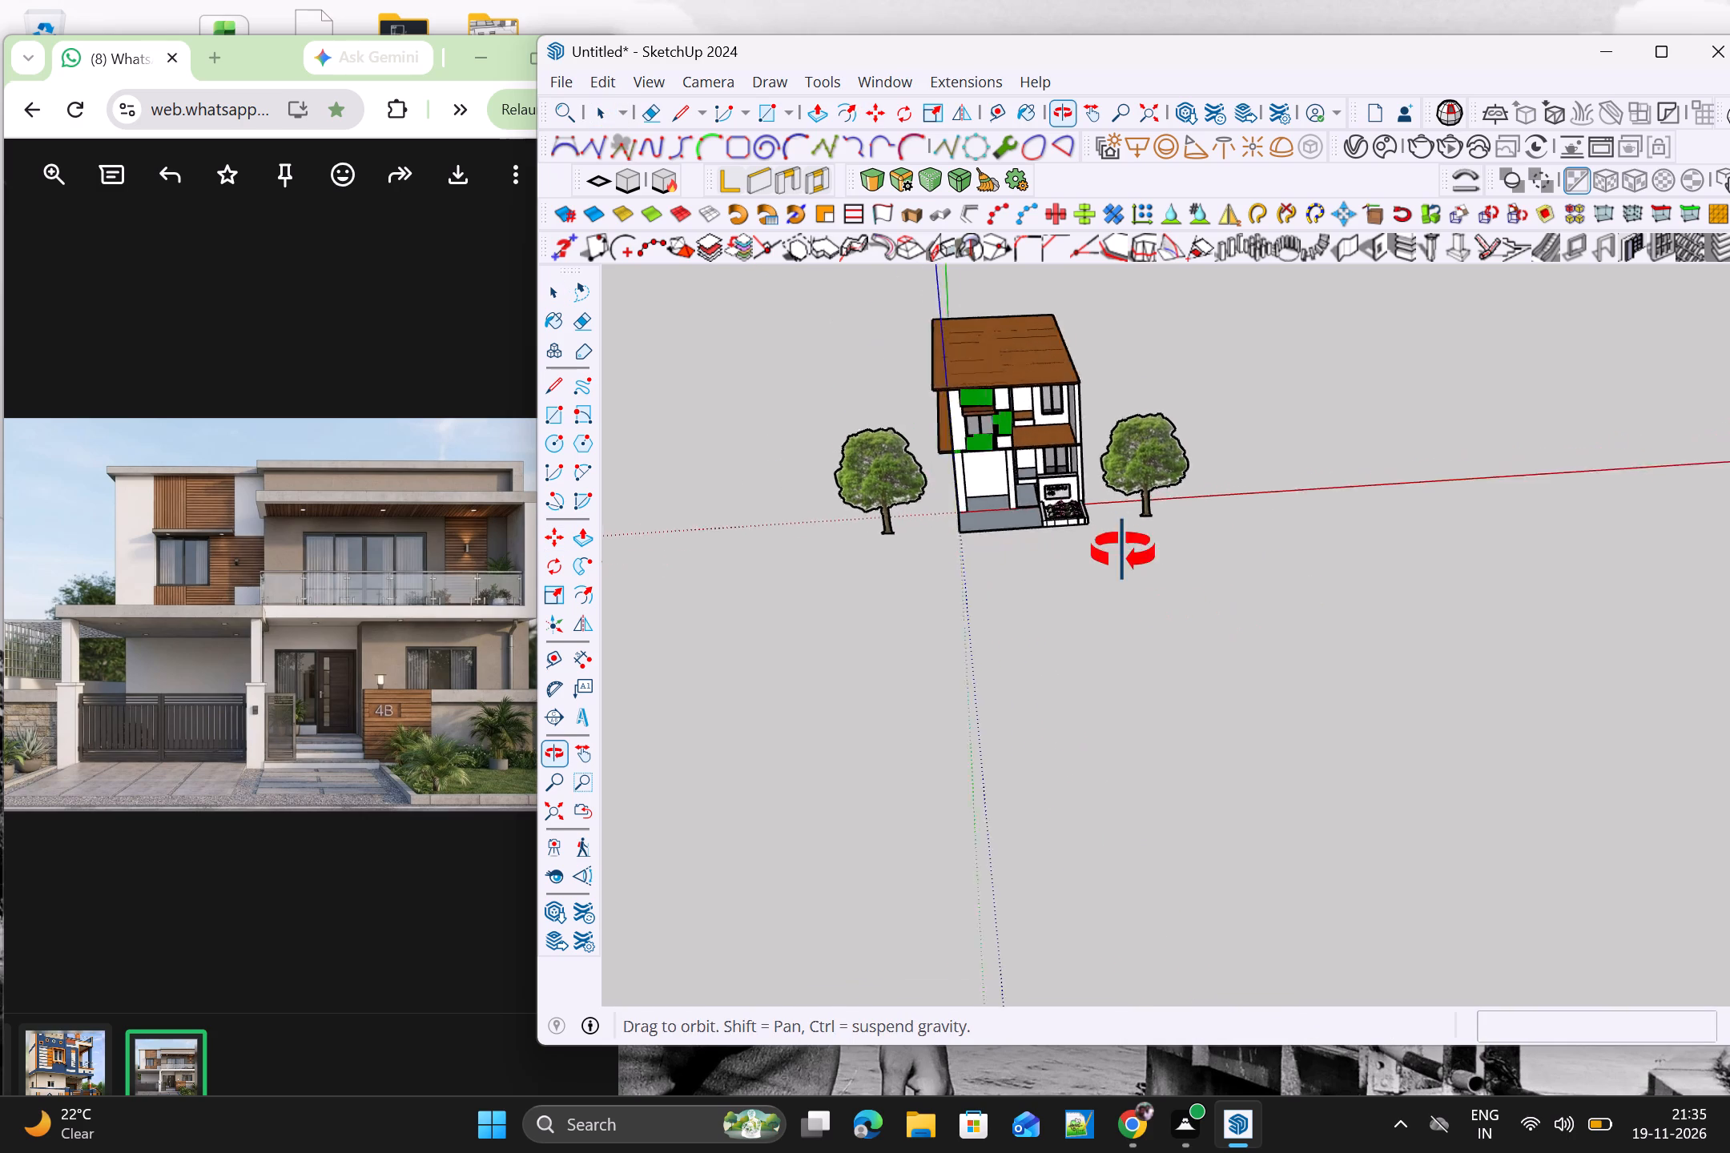
middle_click_drag(1123, 552, 1137, 486)
scroll(1184, 474, "up", 6)
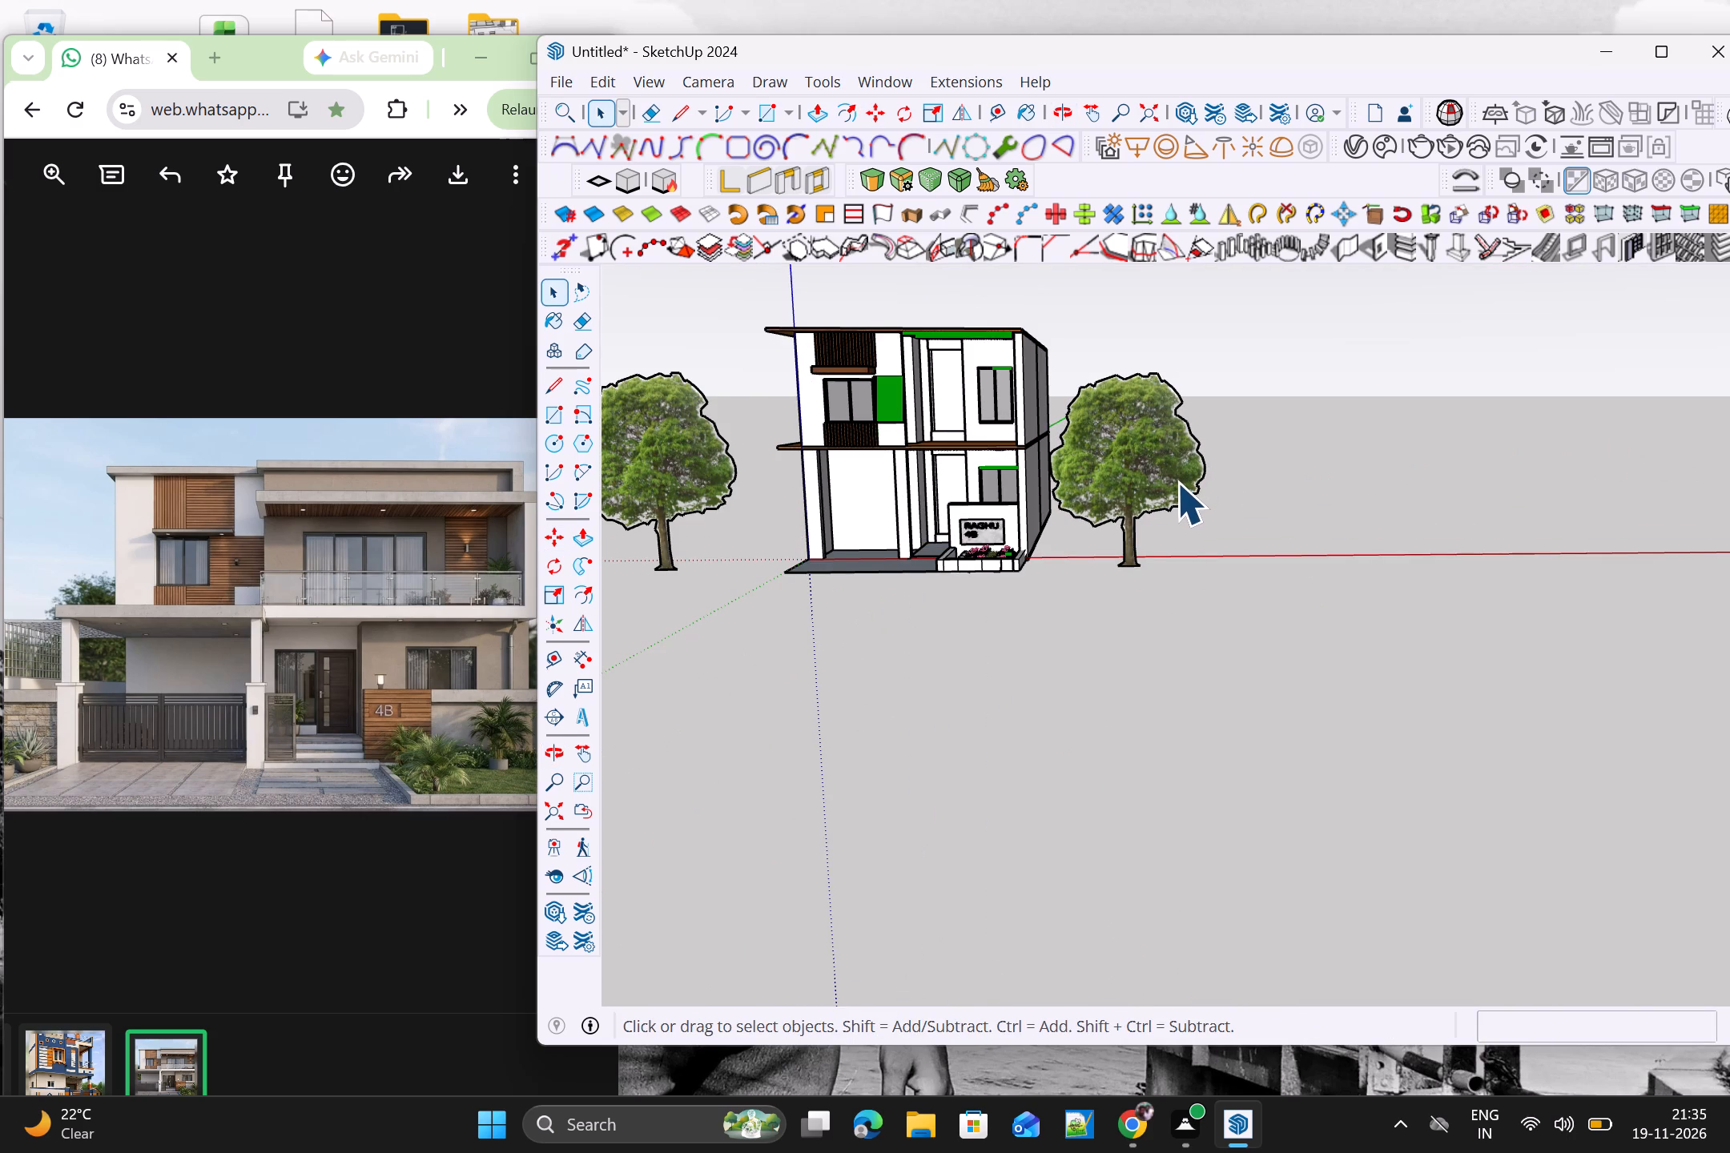
middle_click_drag(1177, 486, 1338, 519)
scroll(1335, 521, "up", 2)
left_click(1488, 512)
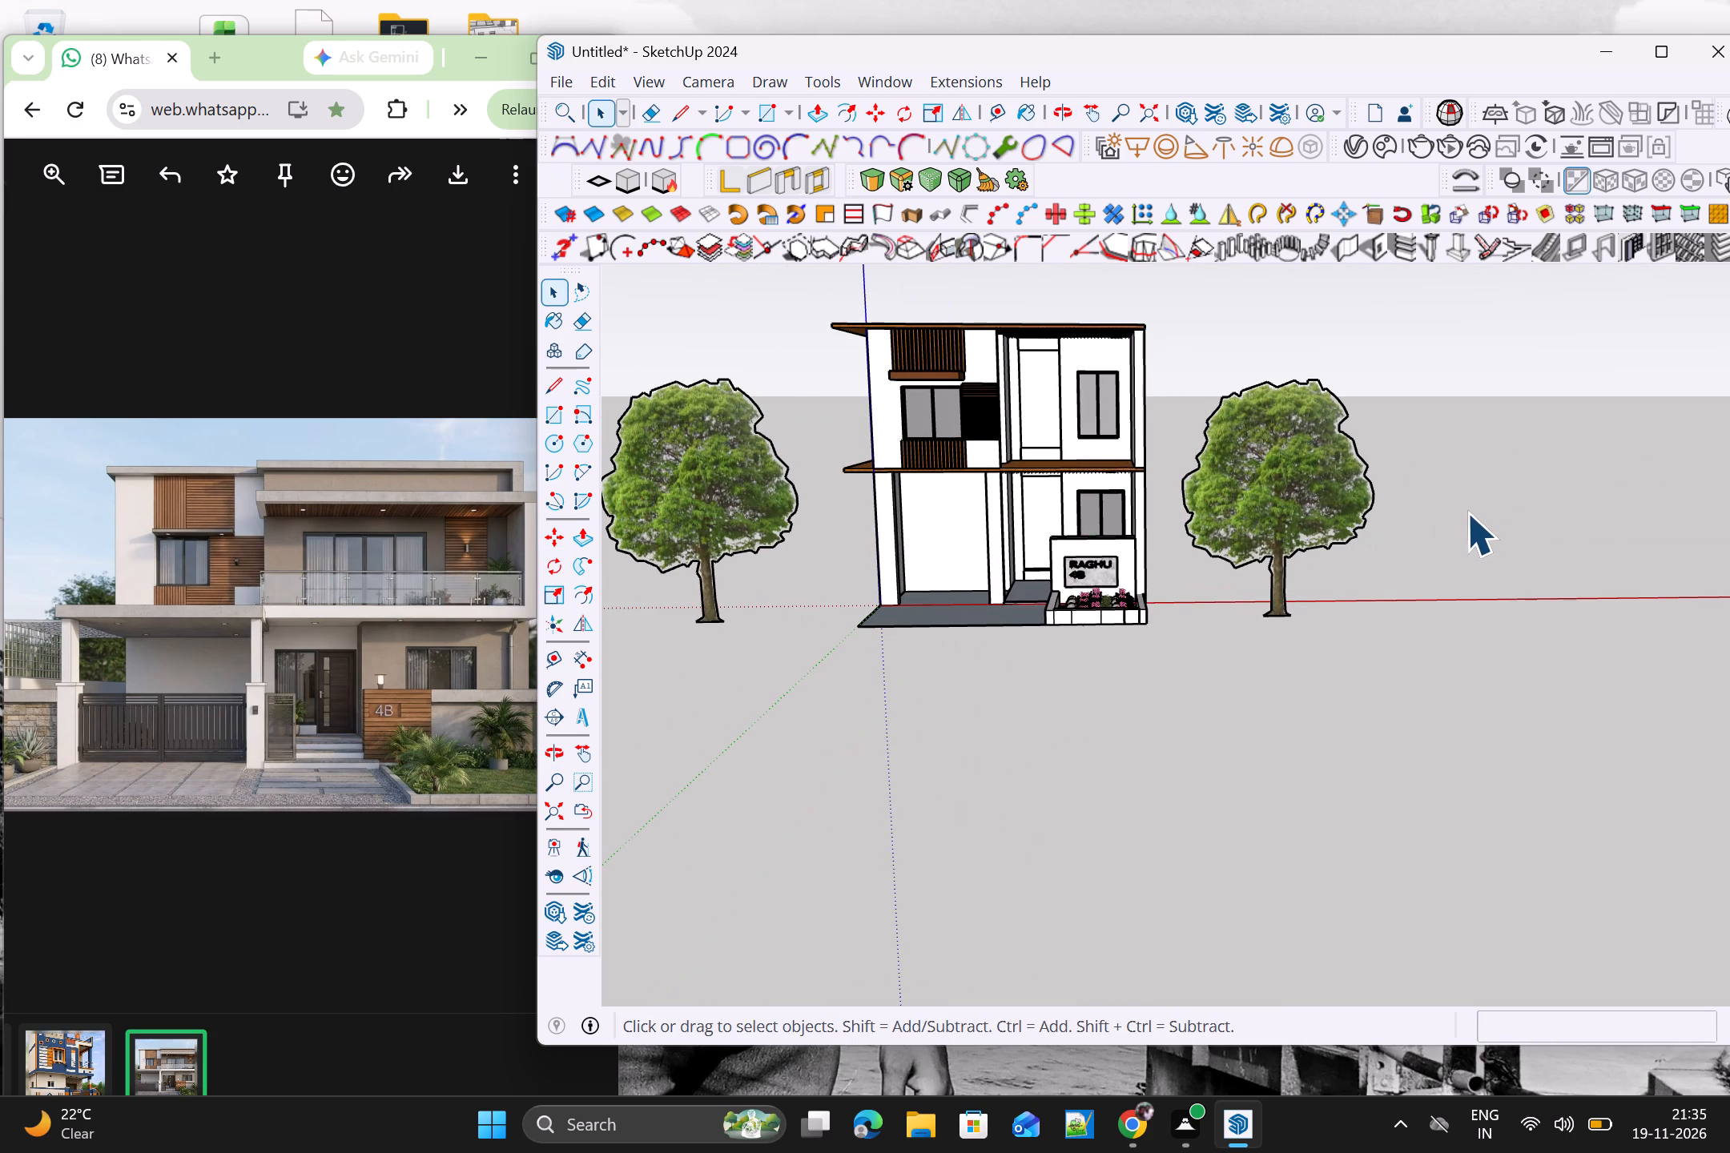
scroll(1466, 512, "up", 2)
middle_click_drag(1464, 517, 1470, 573)
scroll(1462, 551, "down", 3)
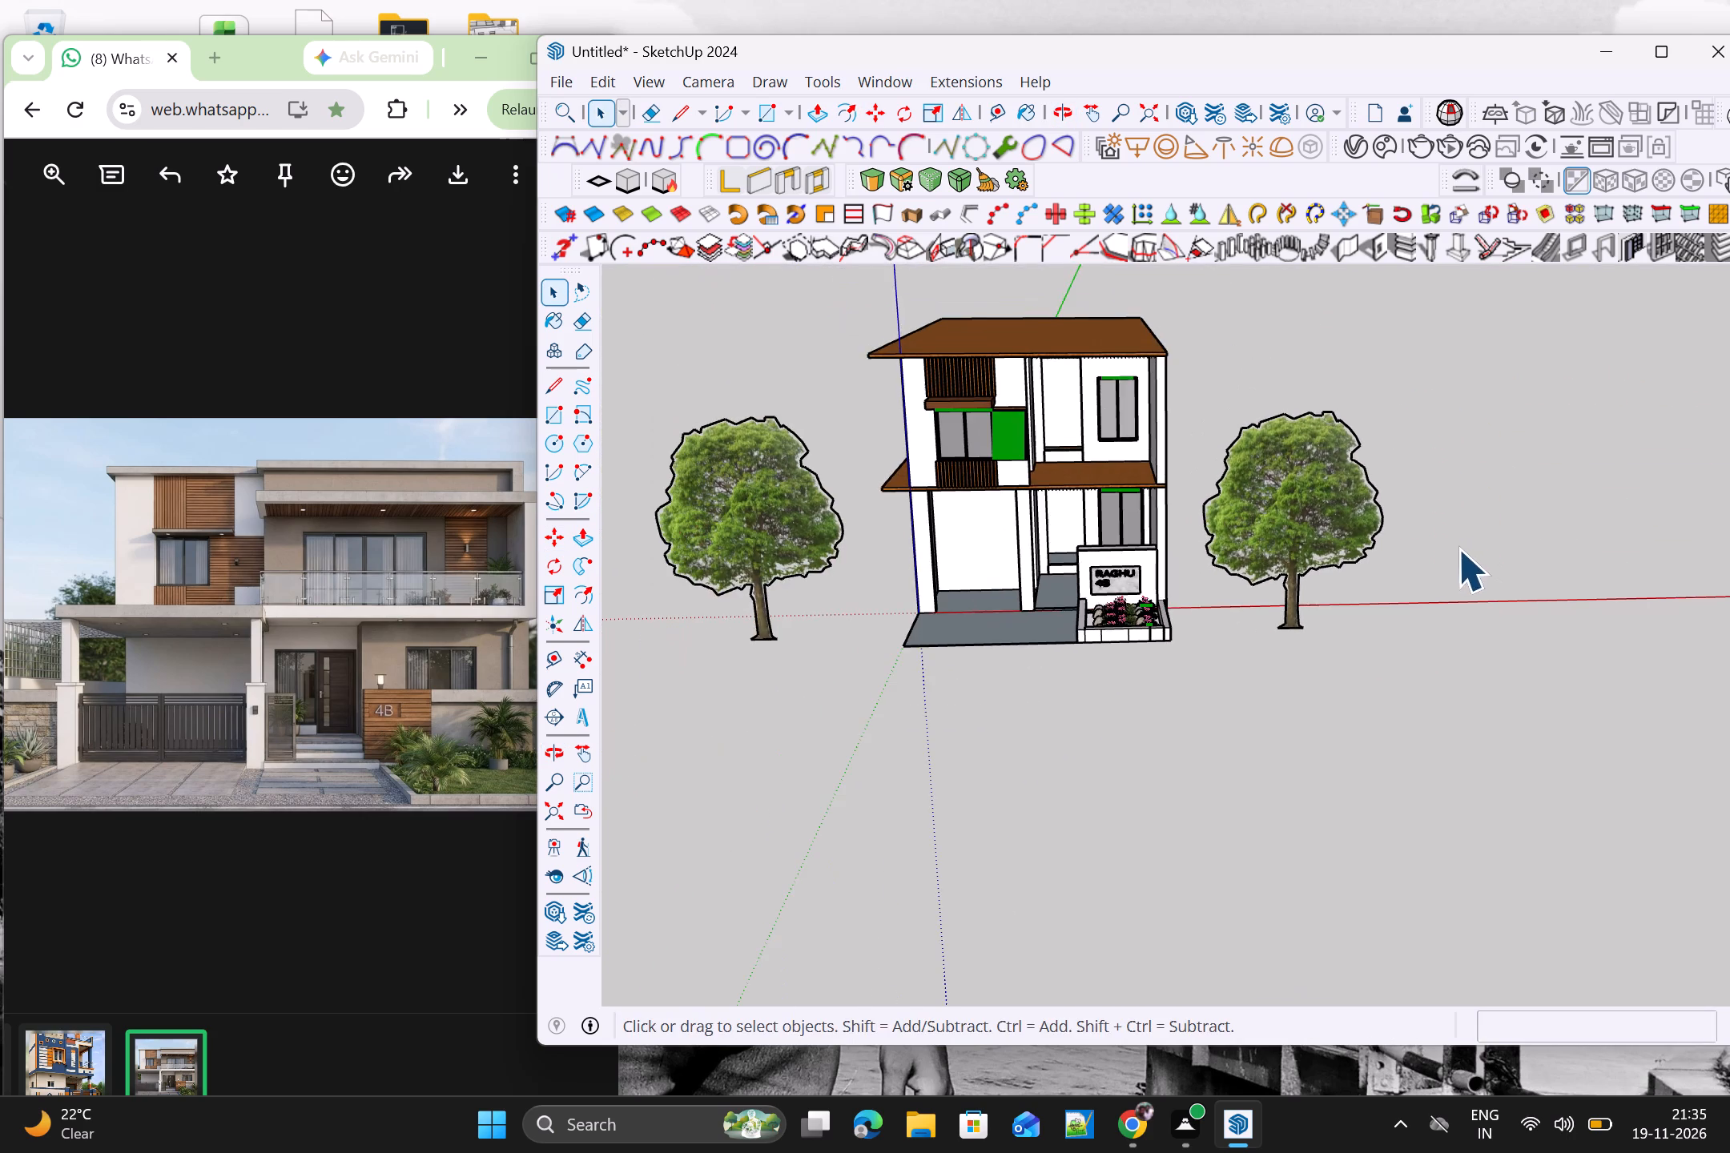
Examine the upper-floor front window and the wooden slat panels around it, selecting the window's frame.
middle_click_drag(1458, 548, 1484, 442)
scroll(1451, 426, "up", 2)
scroll(1044, 364, "up", 2)
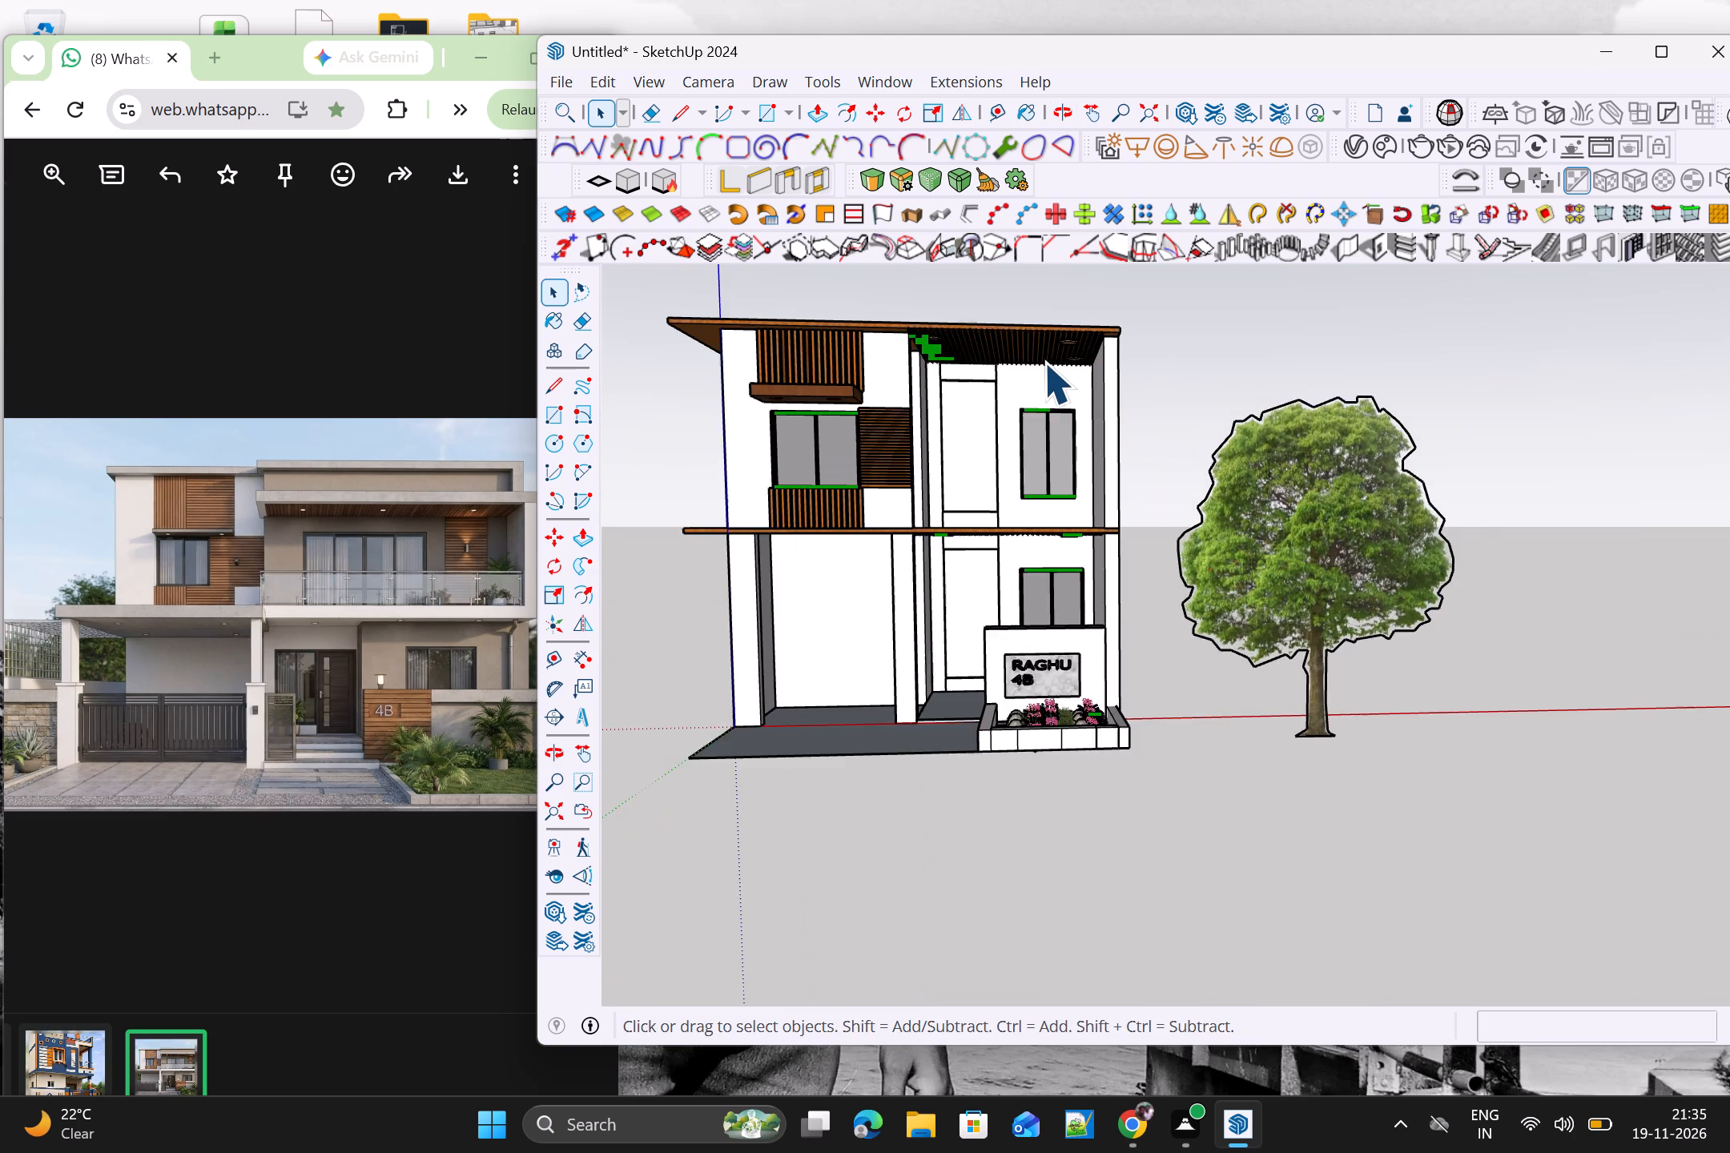
scroll(1044, 362, "up", 2)
scroll(784, 448, "up", 6)
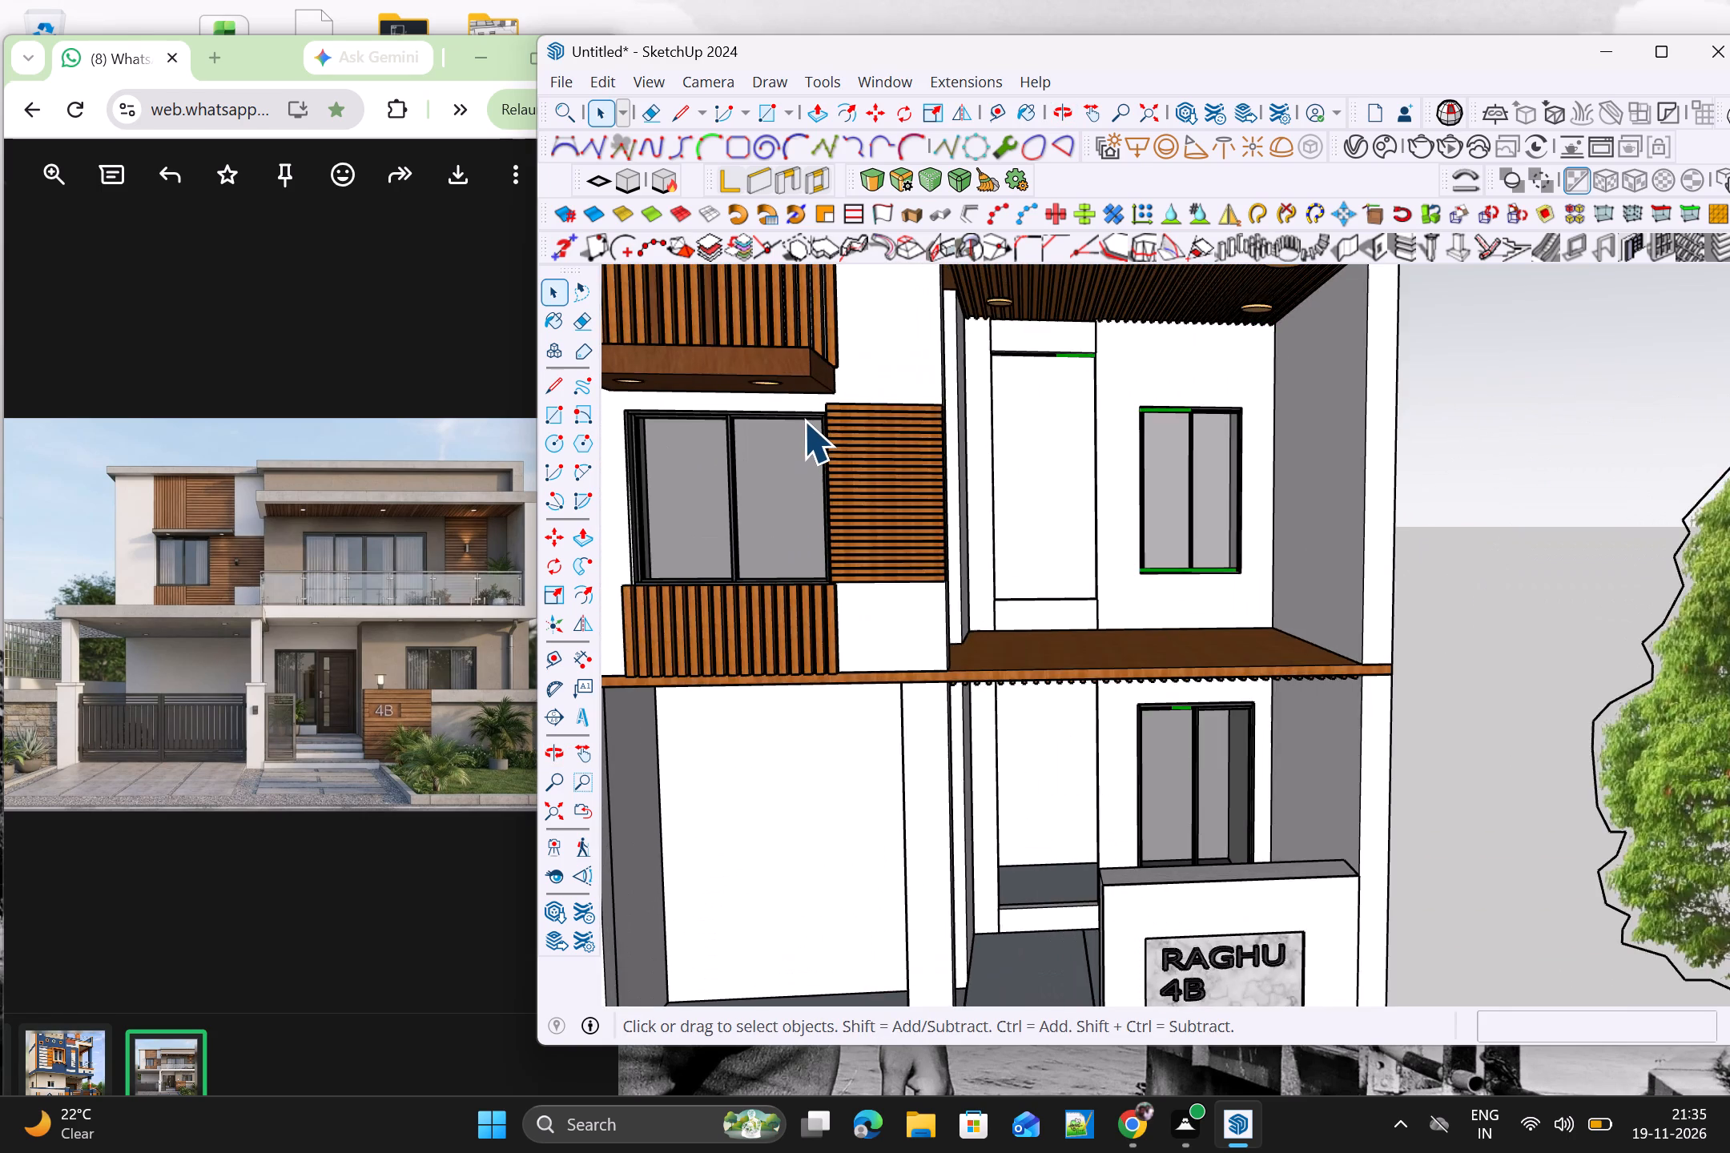
scroll(803, 420, "up", 2)
scroll(872, 450, "up", 4)
middle_click_drag(863, 460, 1310, 503)
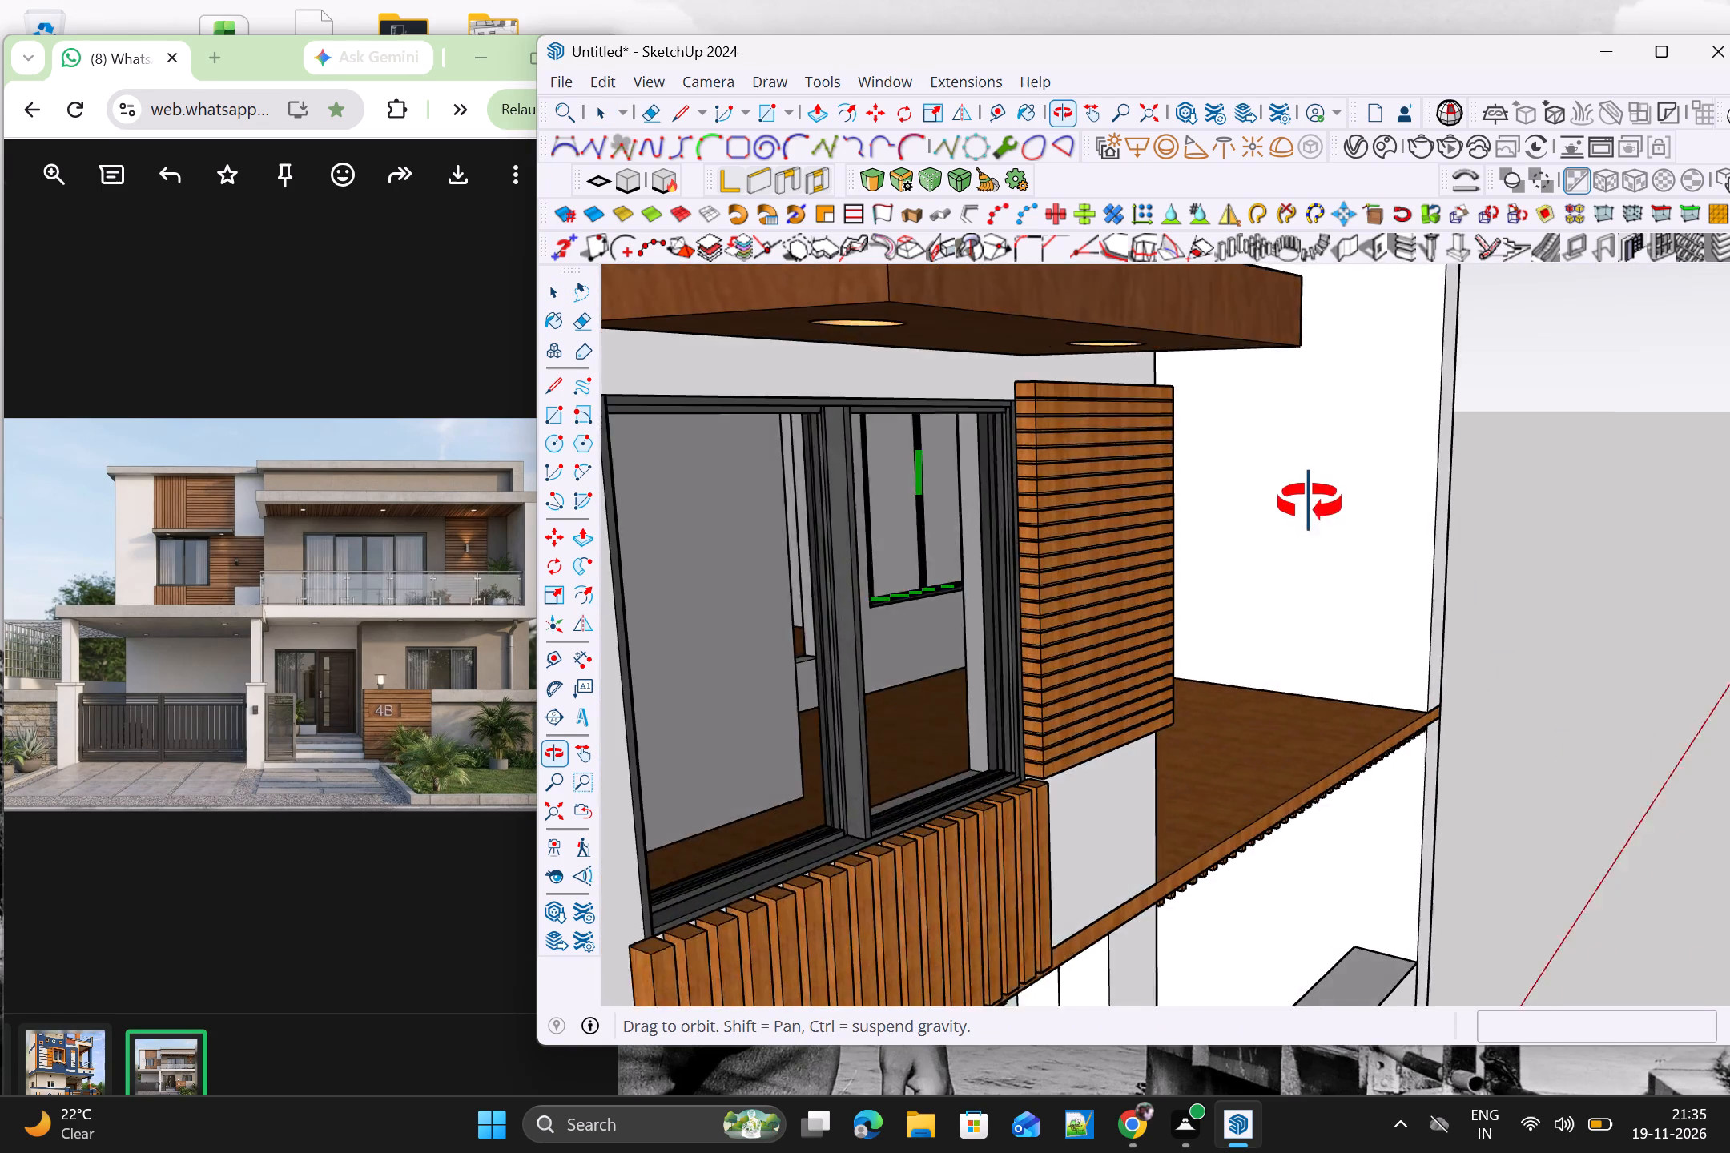
middle_click_drag(1310, 503, 1108, 451)
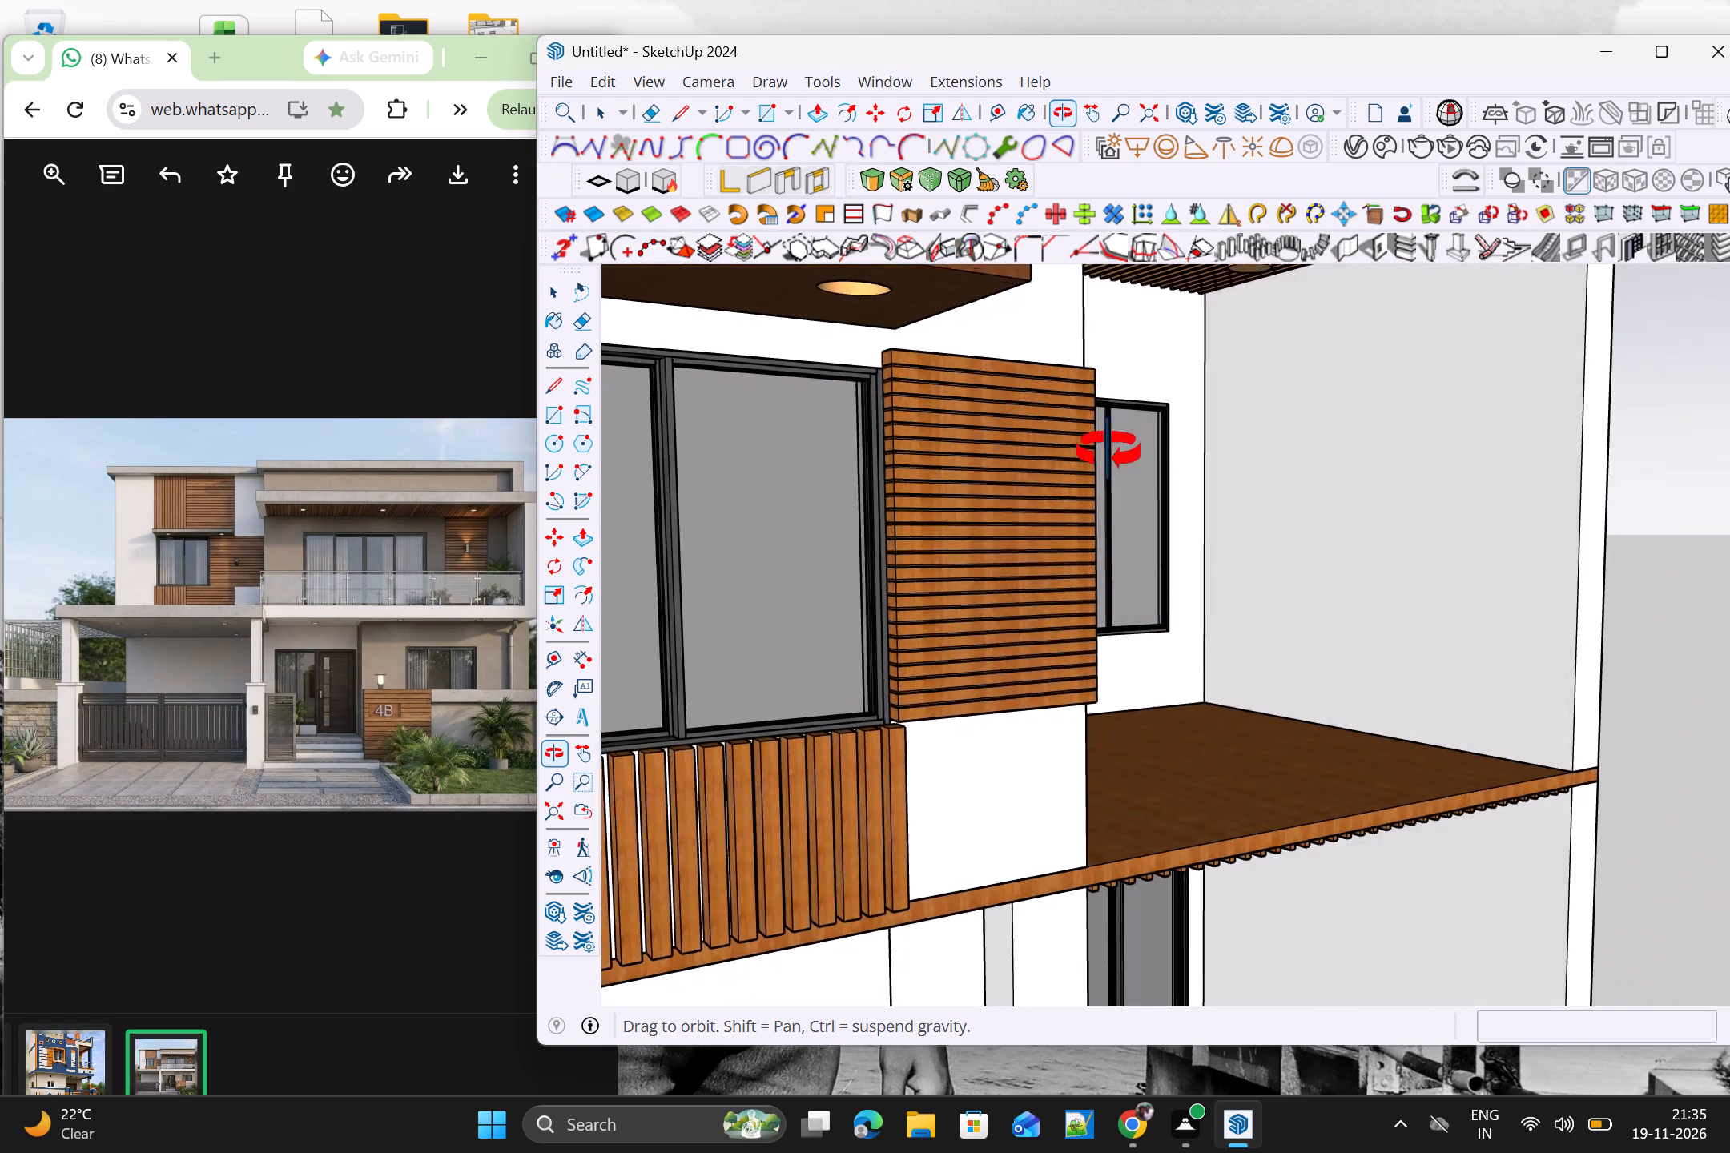
middle_click_drag(1108, 451, 1181, 400)
scroll(895, 311, "up", 2)
left_click(868, 309)
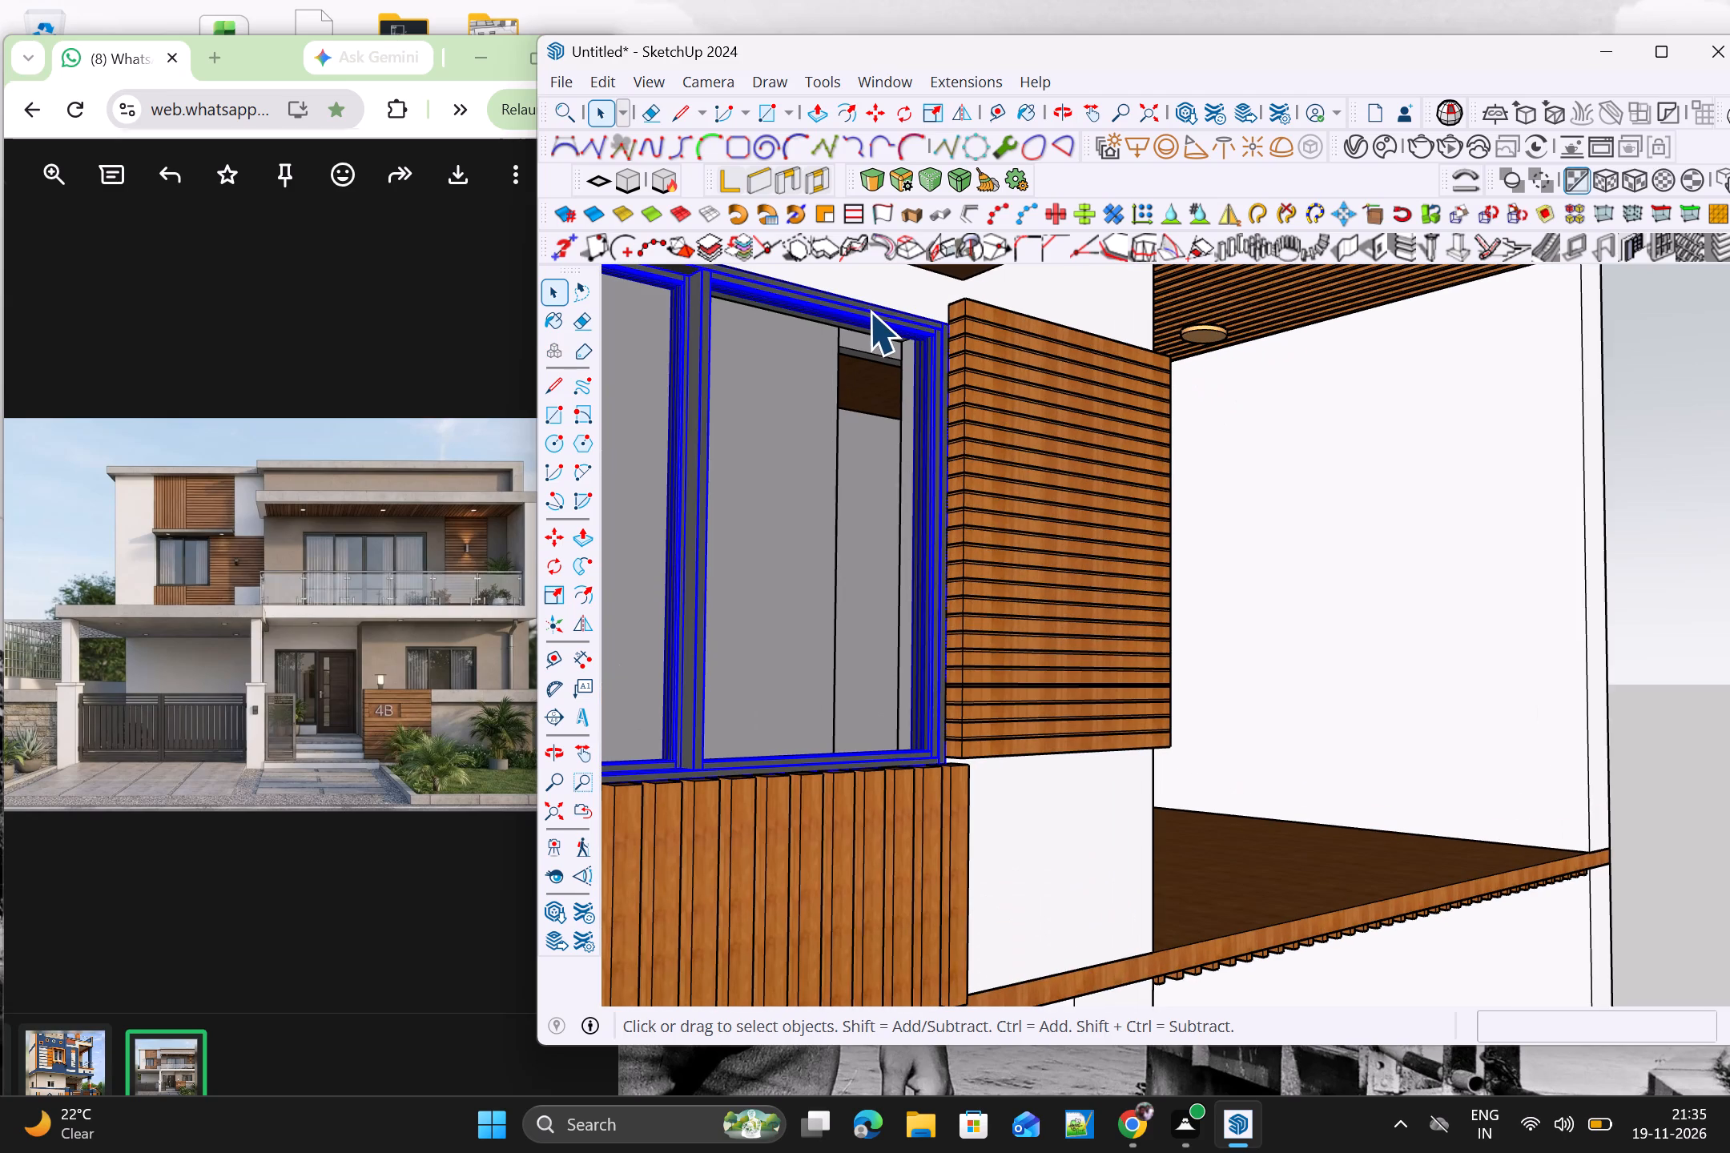
scroll(870, 321, "down", 9)
middle_click_drag(1198, 387, 1068, 439)
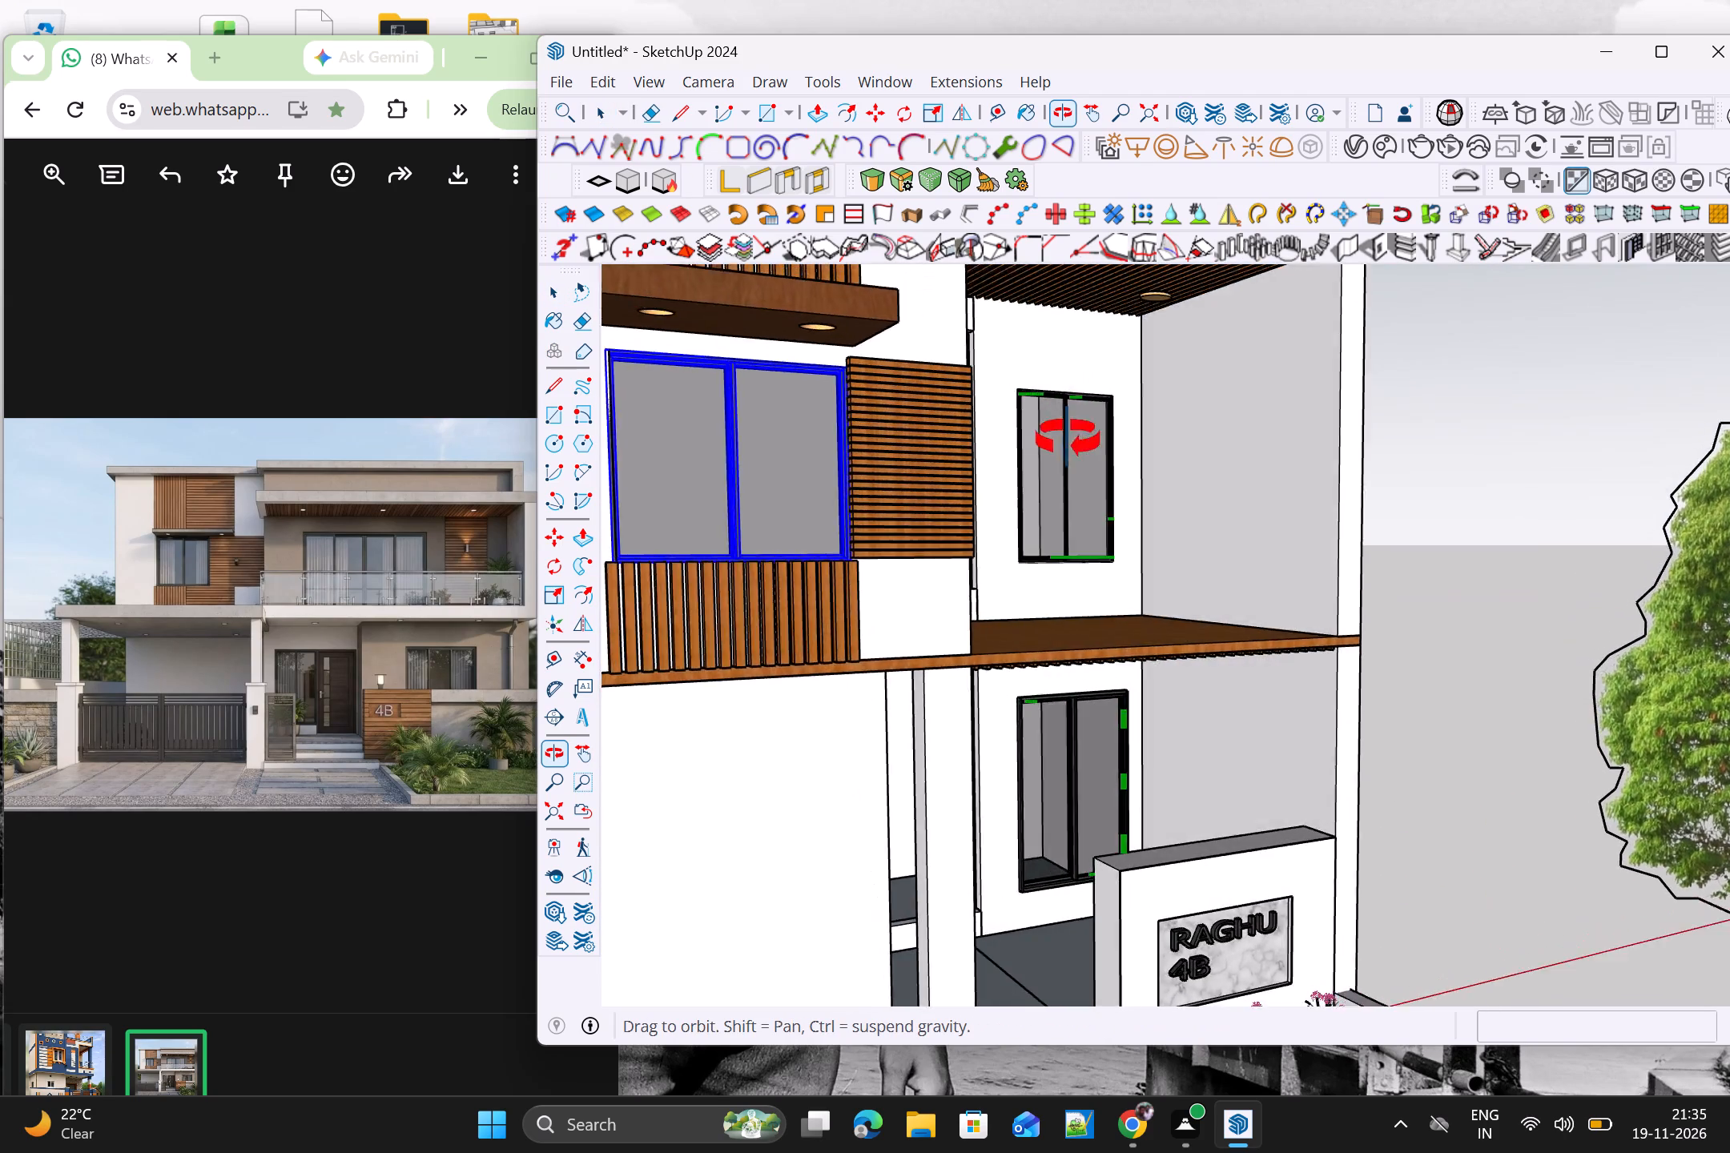
middle_click_drag(1068, 439, 881, 508)
scroll(881, 512, "down", 1)
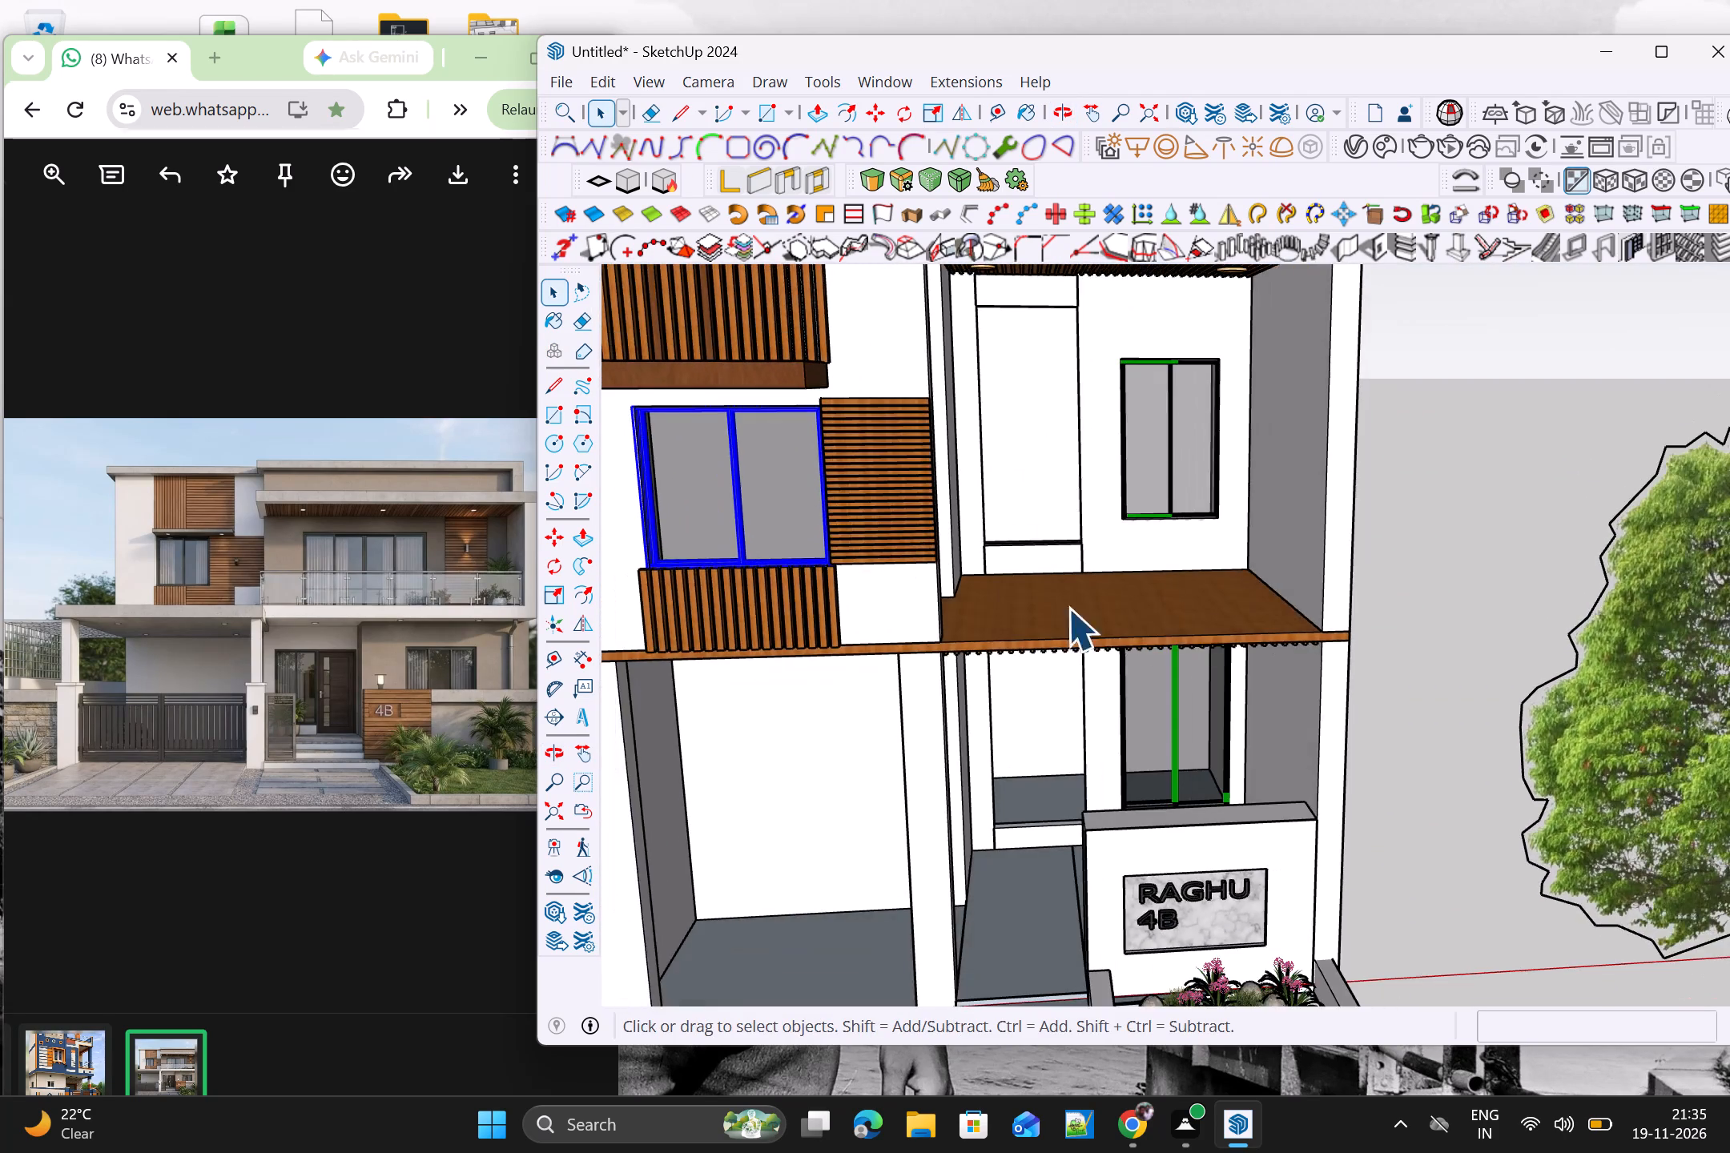
scroll(1293, 572, "down", 3)
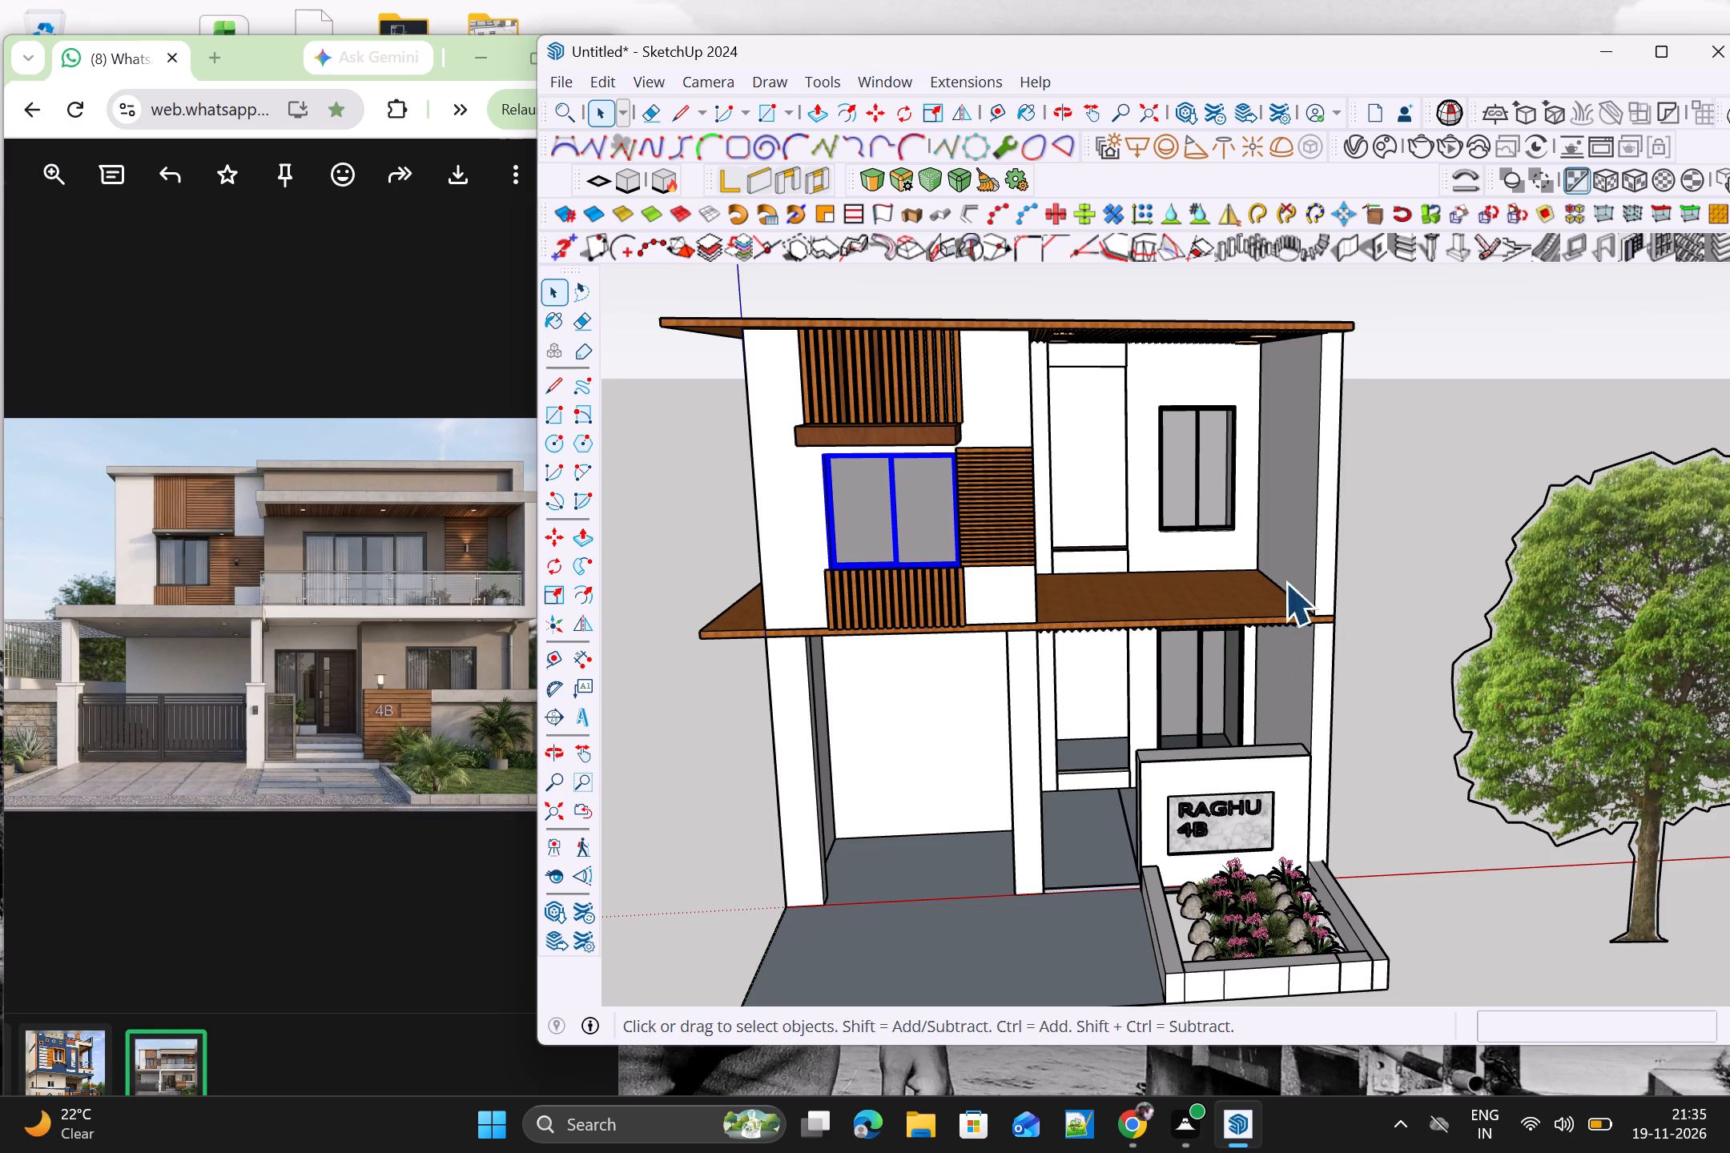
Examine the upper-floor recessed balcony, including its slatted ceiling, door opening and window.
scroll(1156, 480, "down", 3)
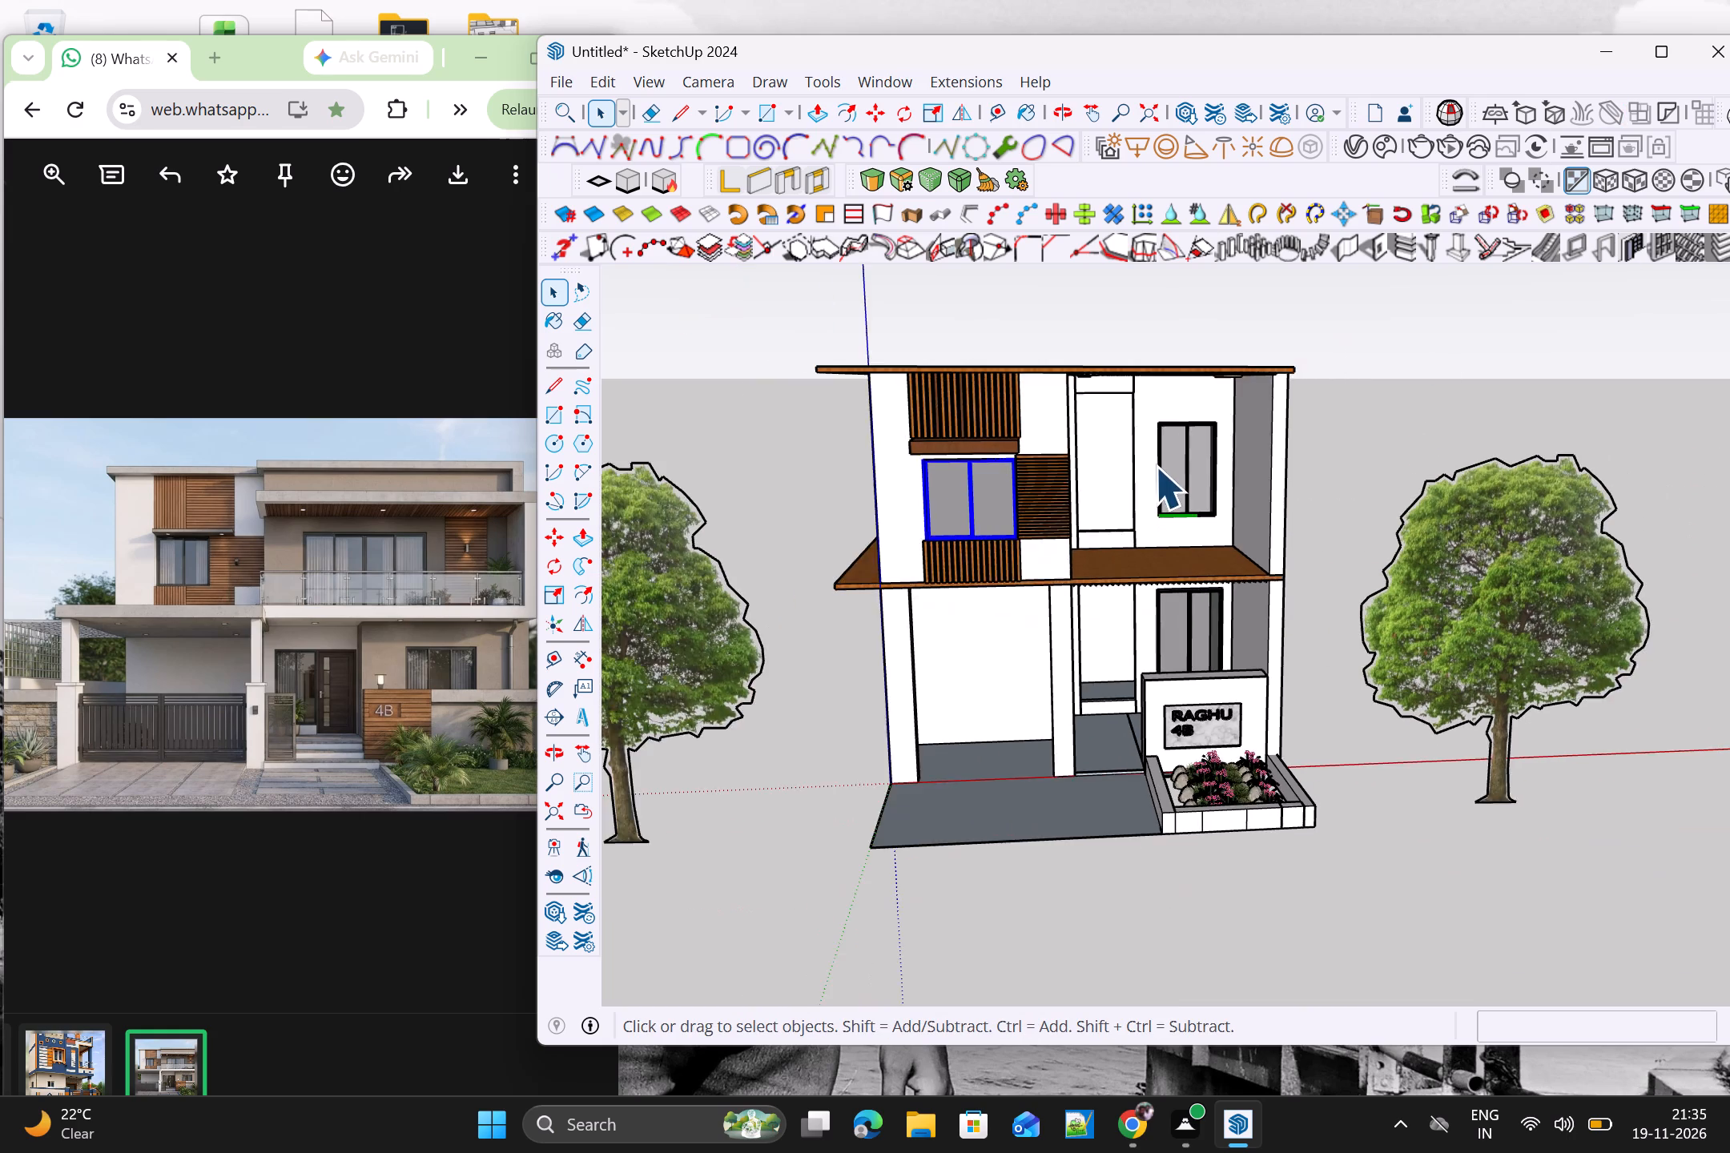
scroll(1155, 466, "down", 1)
middle_click_drag(1149, 480, 1121, 424)
scroll(1125, 446, "up", 9)
middle_click_drag(1108, 433, 1079, 432)
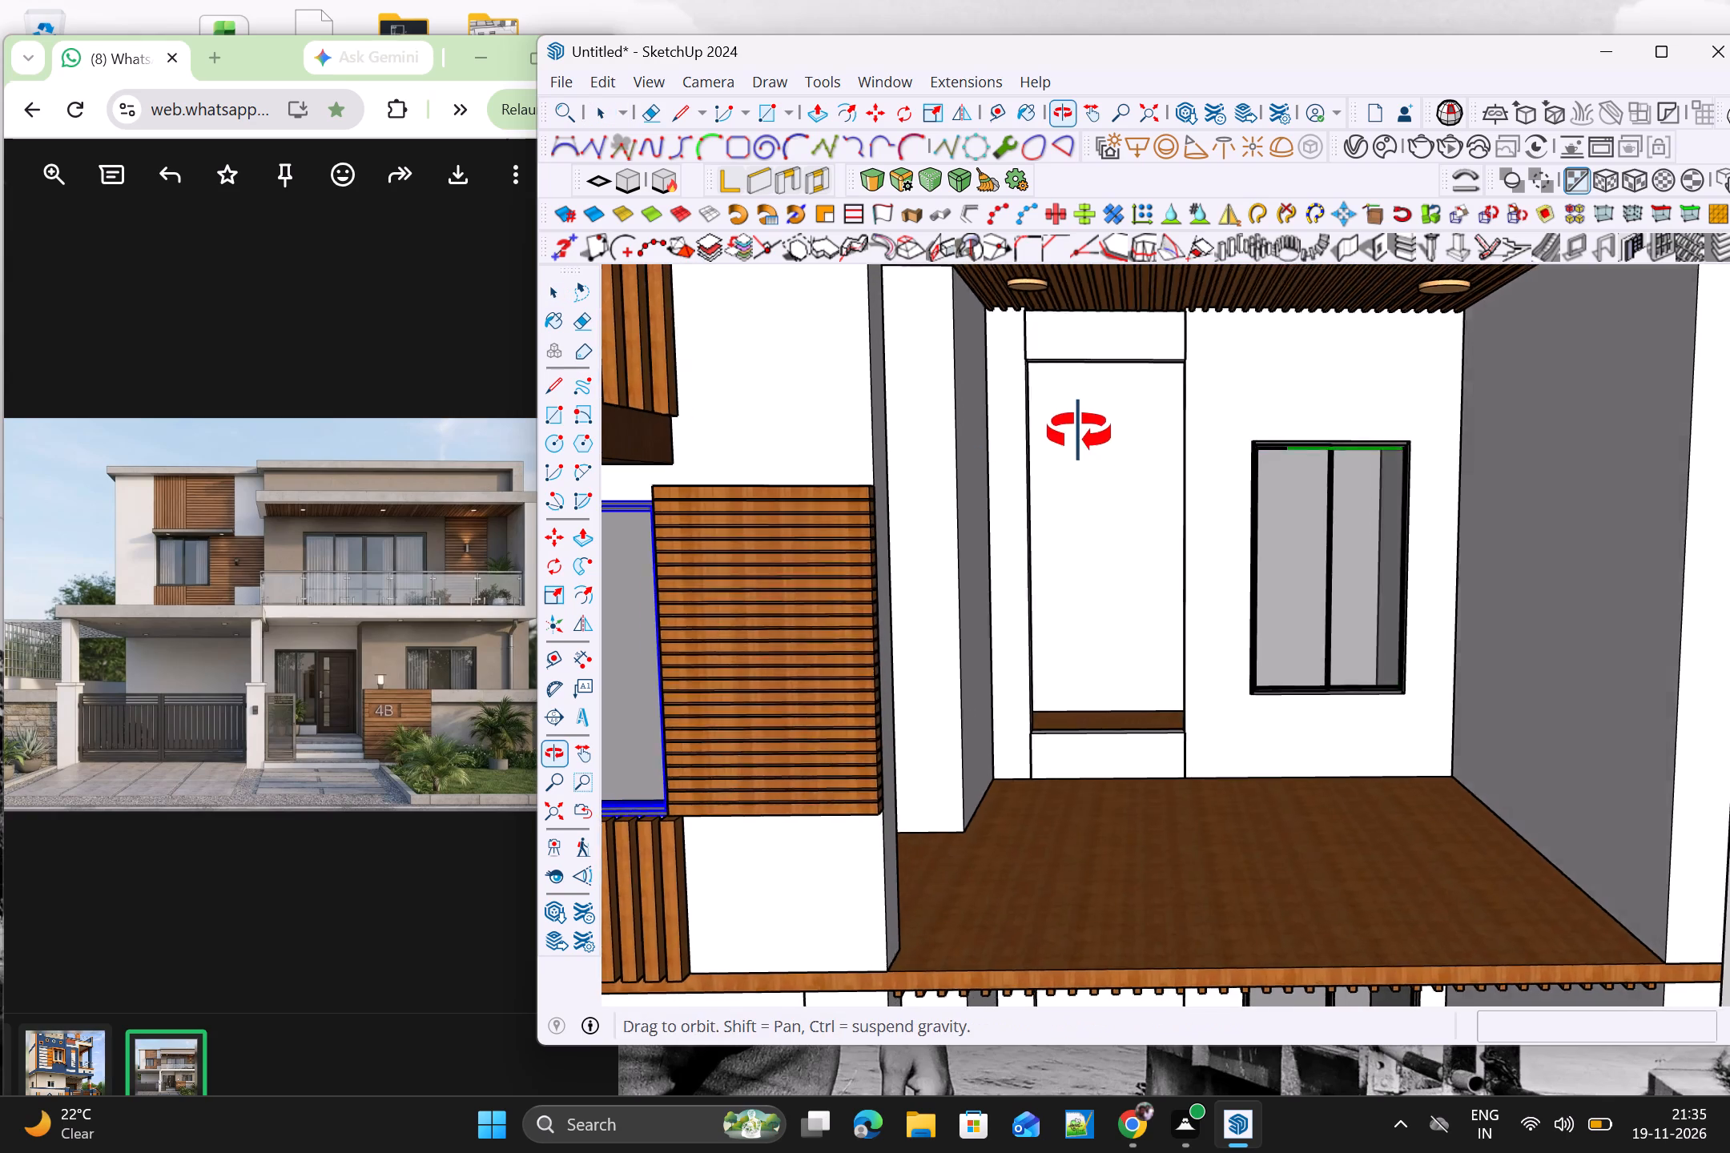
middle_click_drag(1079, 432, 1150, 512)
scroll(1111, 389, "down", 4)
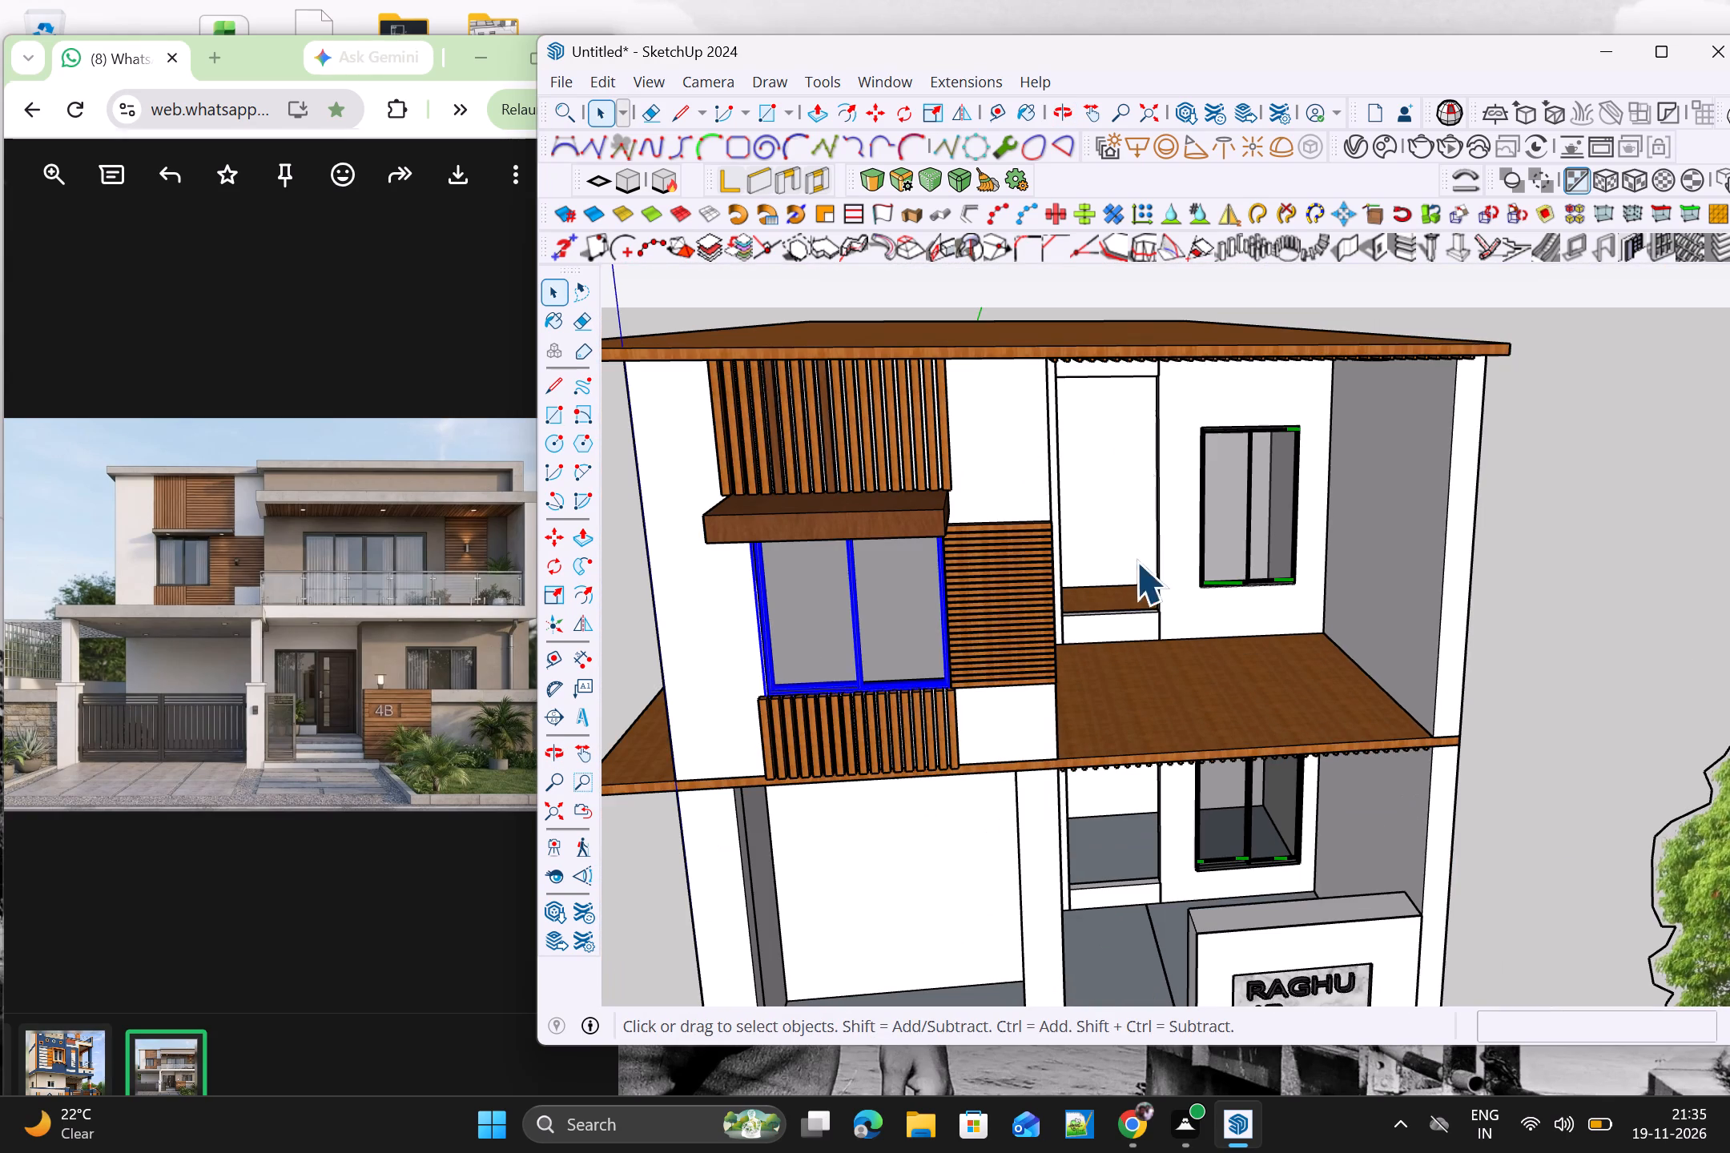
scroll(1142, 530, "up", 5)
middle_click_drag(1126, 526, 945, 557)
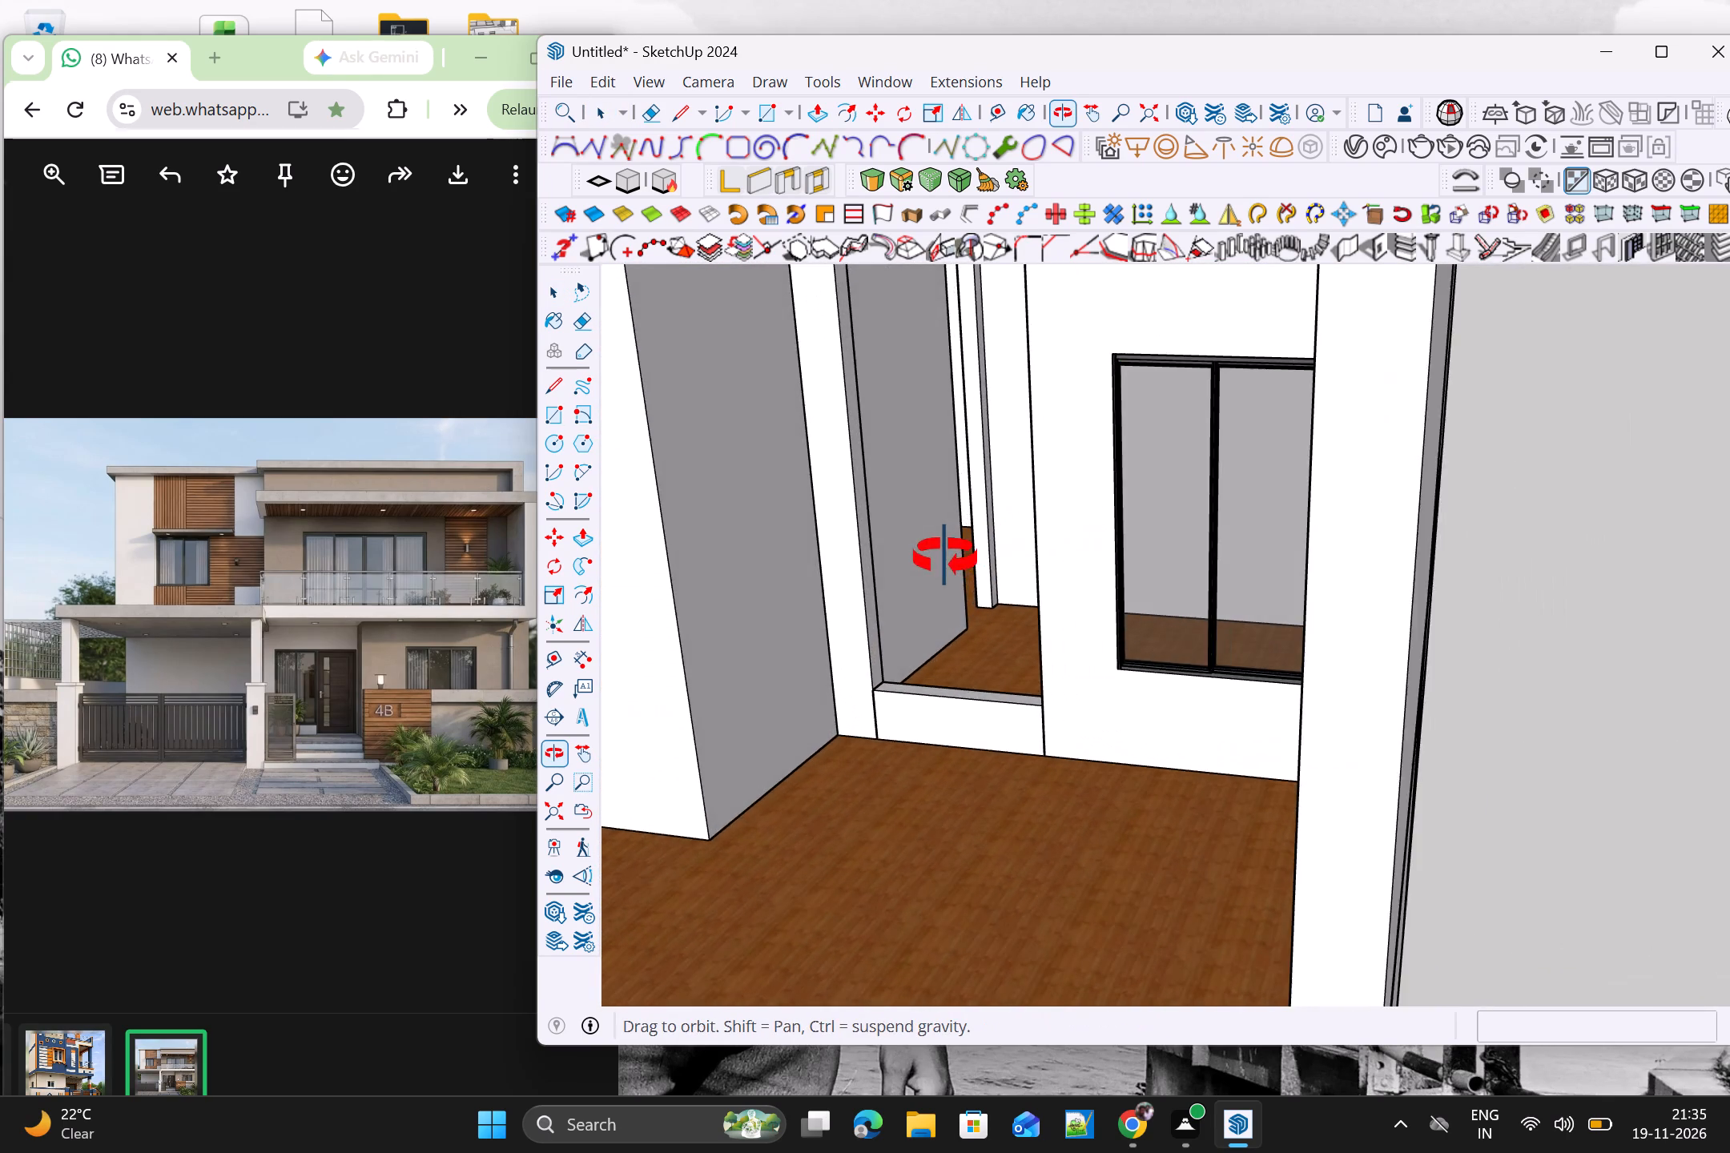
middle_click_drag(945, 557, 1060, 481)
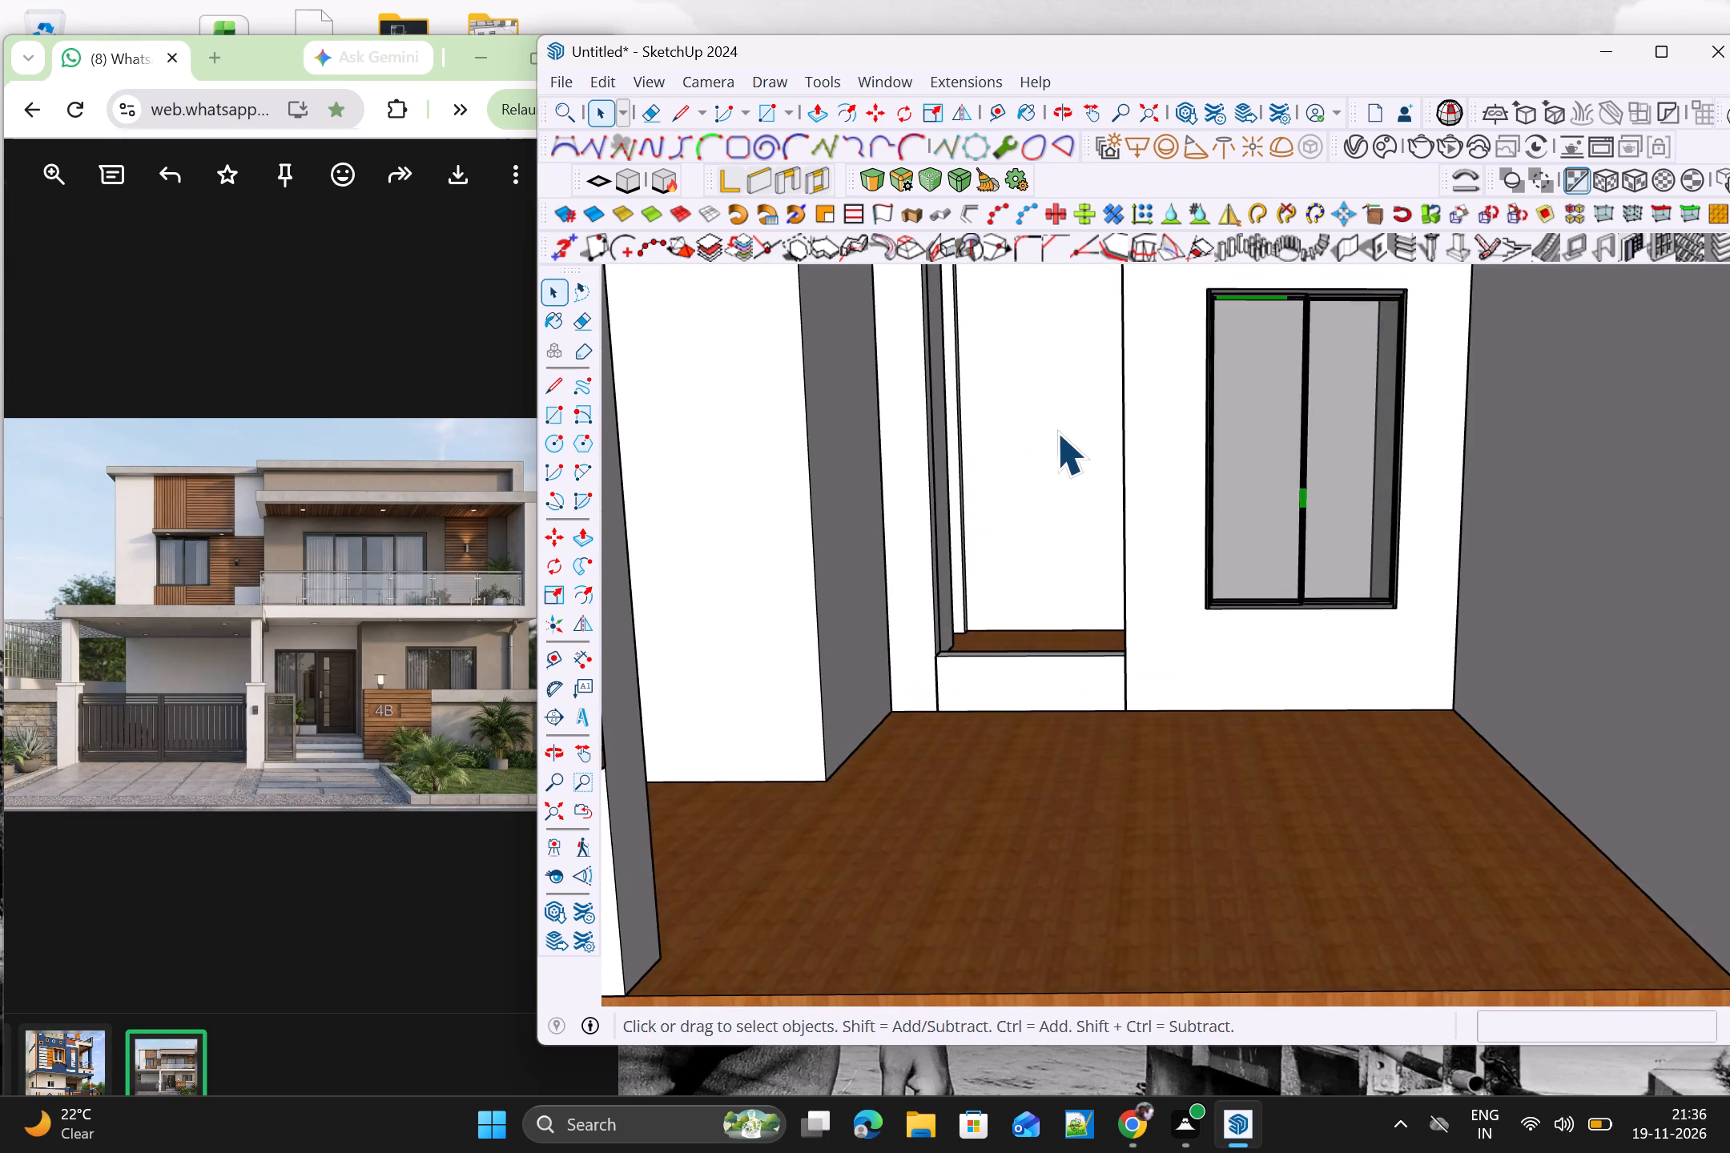
scroll(1056, 432, "down", 3)
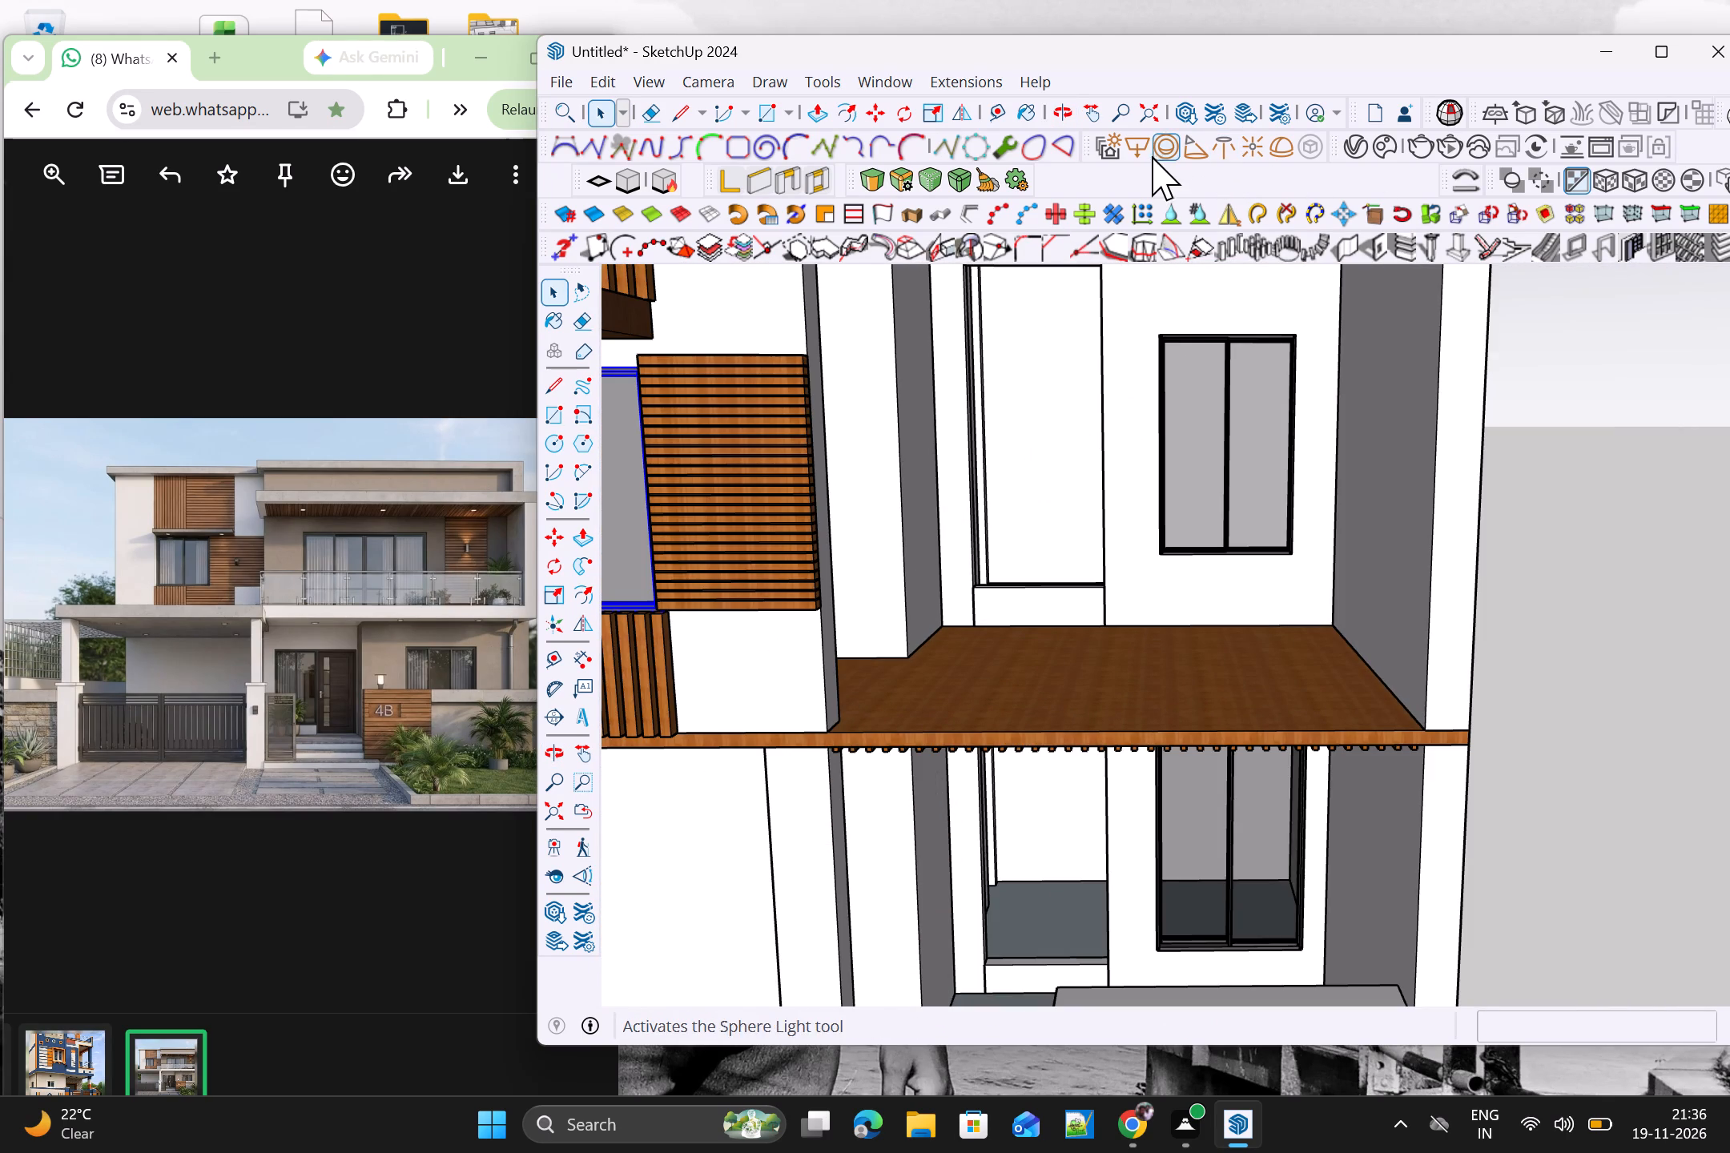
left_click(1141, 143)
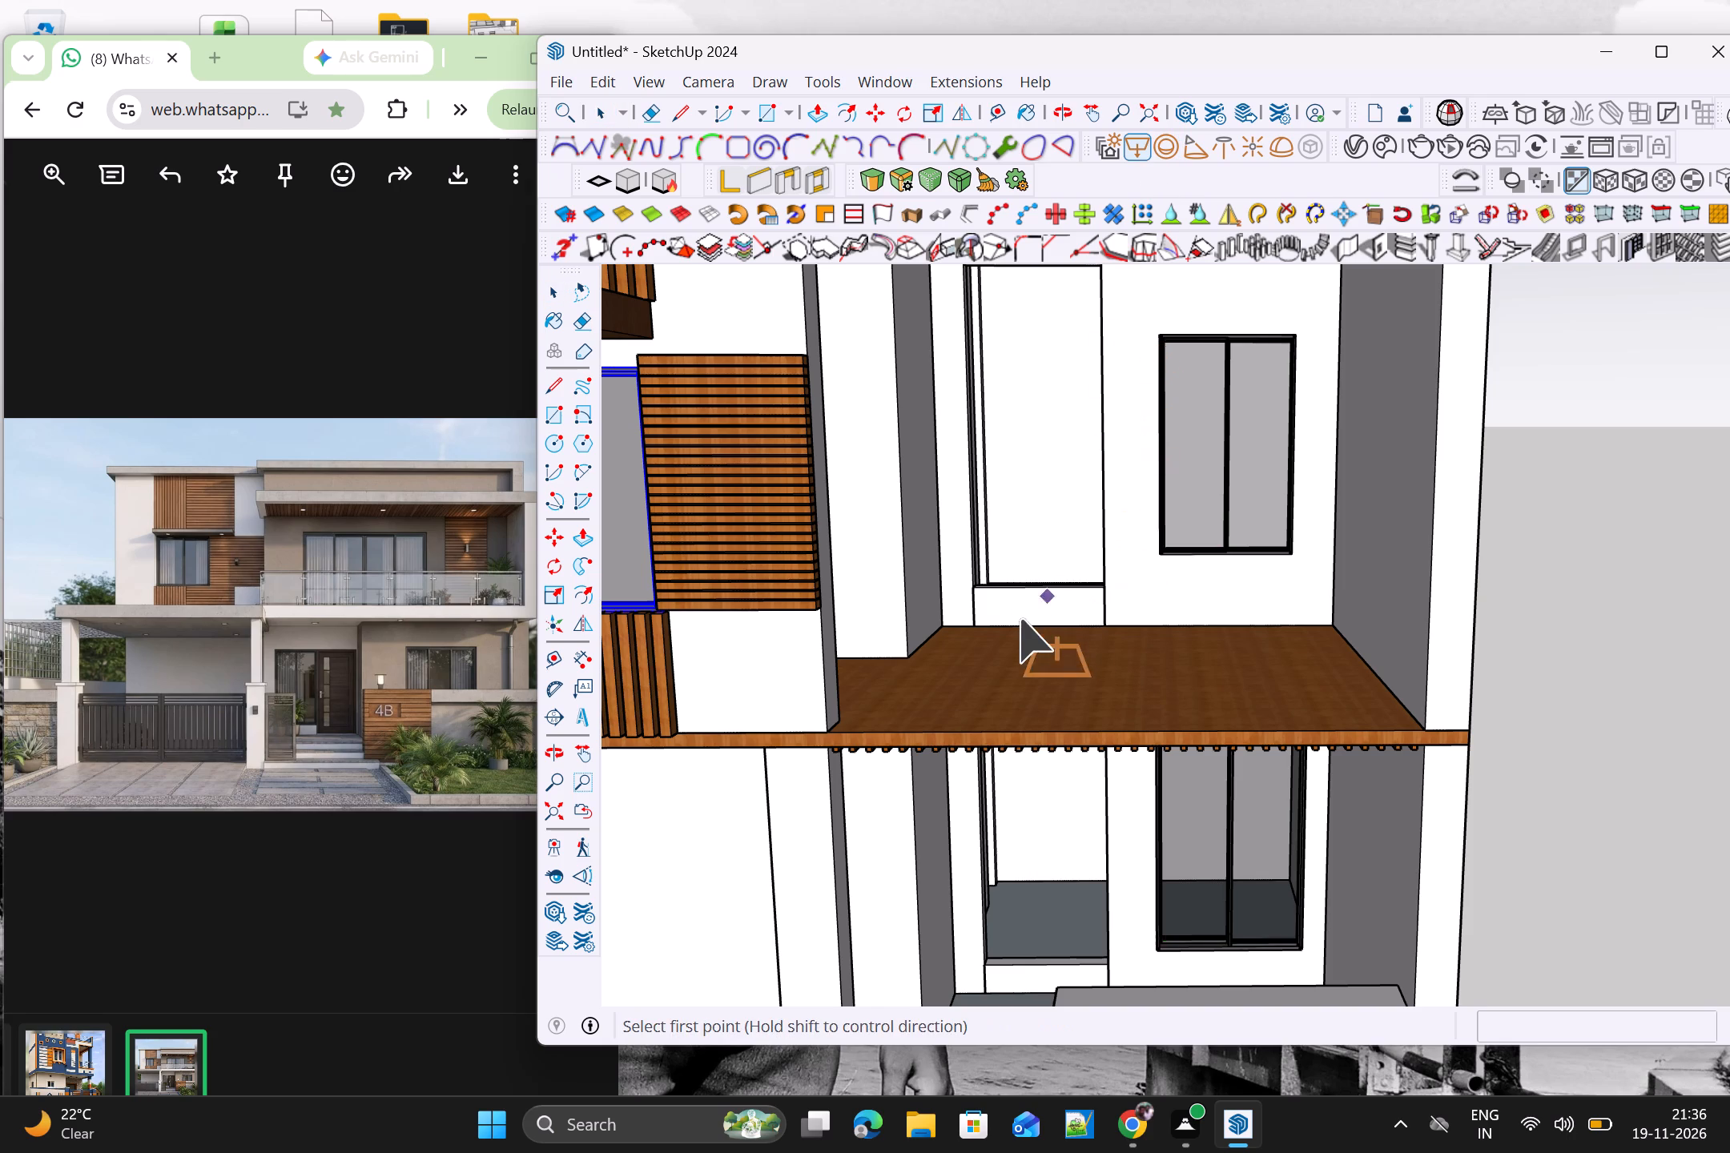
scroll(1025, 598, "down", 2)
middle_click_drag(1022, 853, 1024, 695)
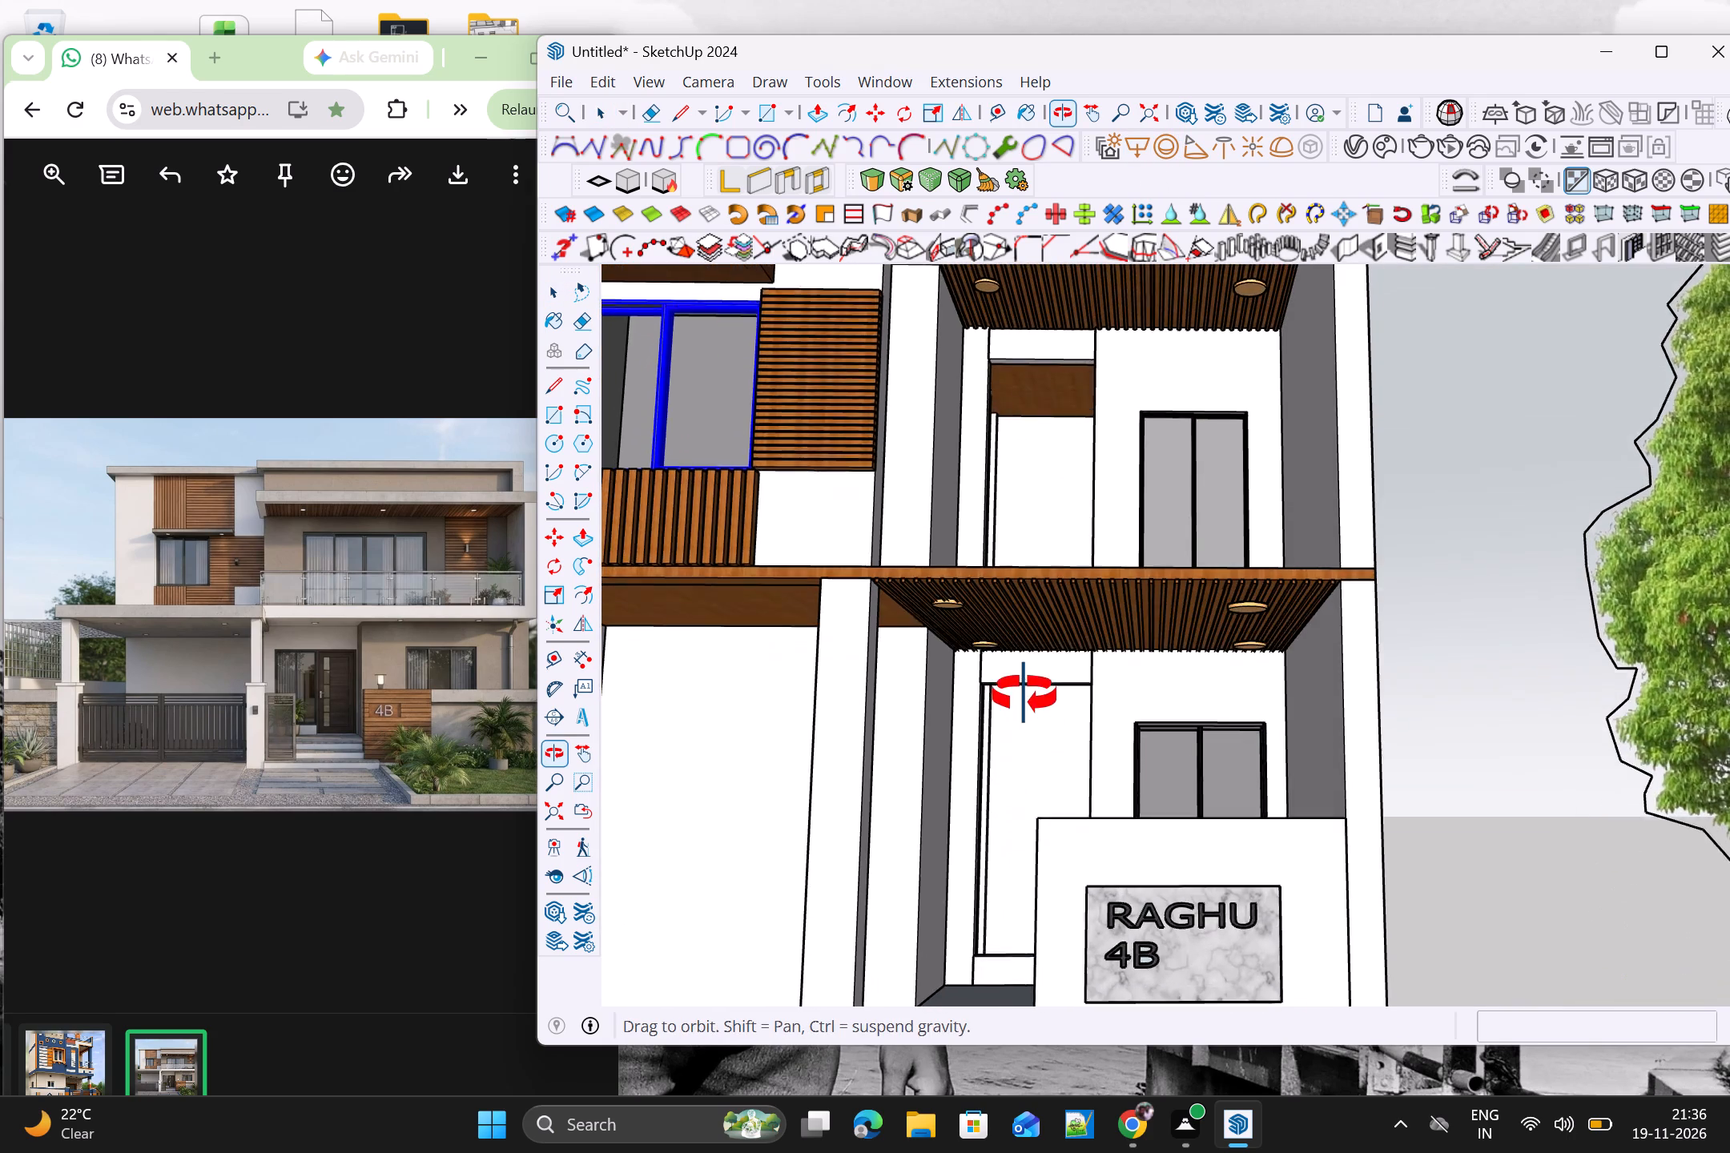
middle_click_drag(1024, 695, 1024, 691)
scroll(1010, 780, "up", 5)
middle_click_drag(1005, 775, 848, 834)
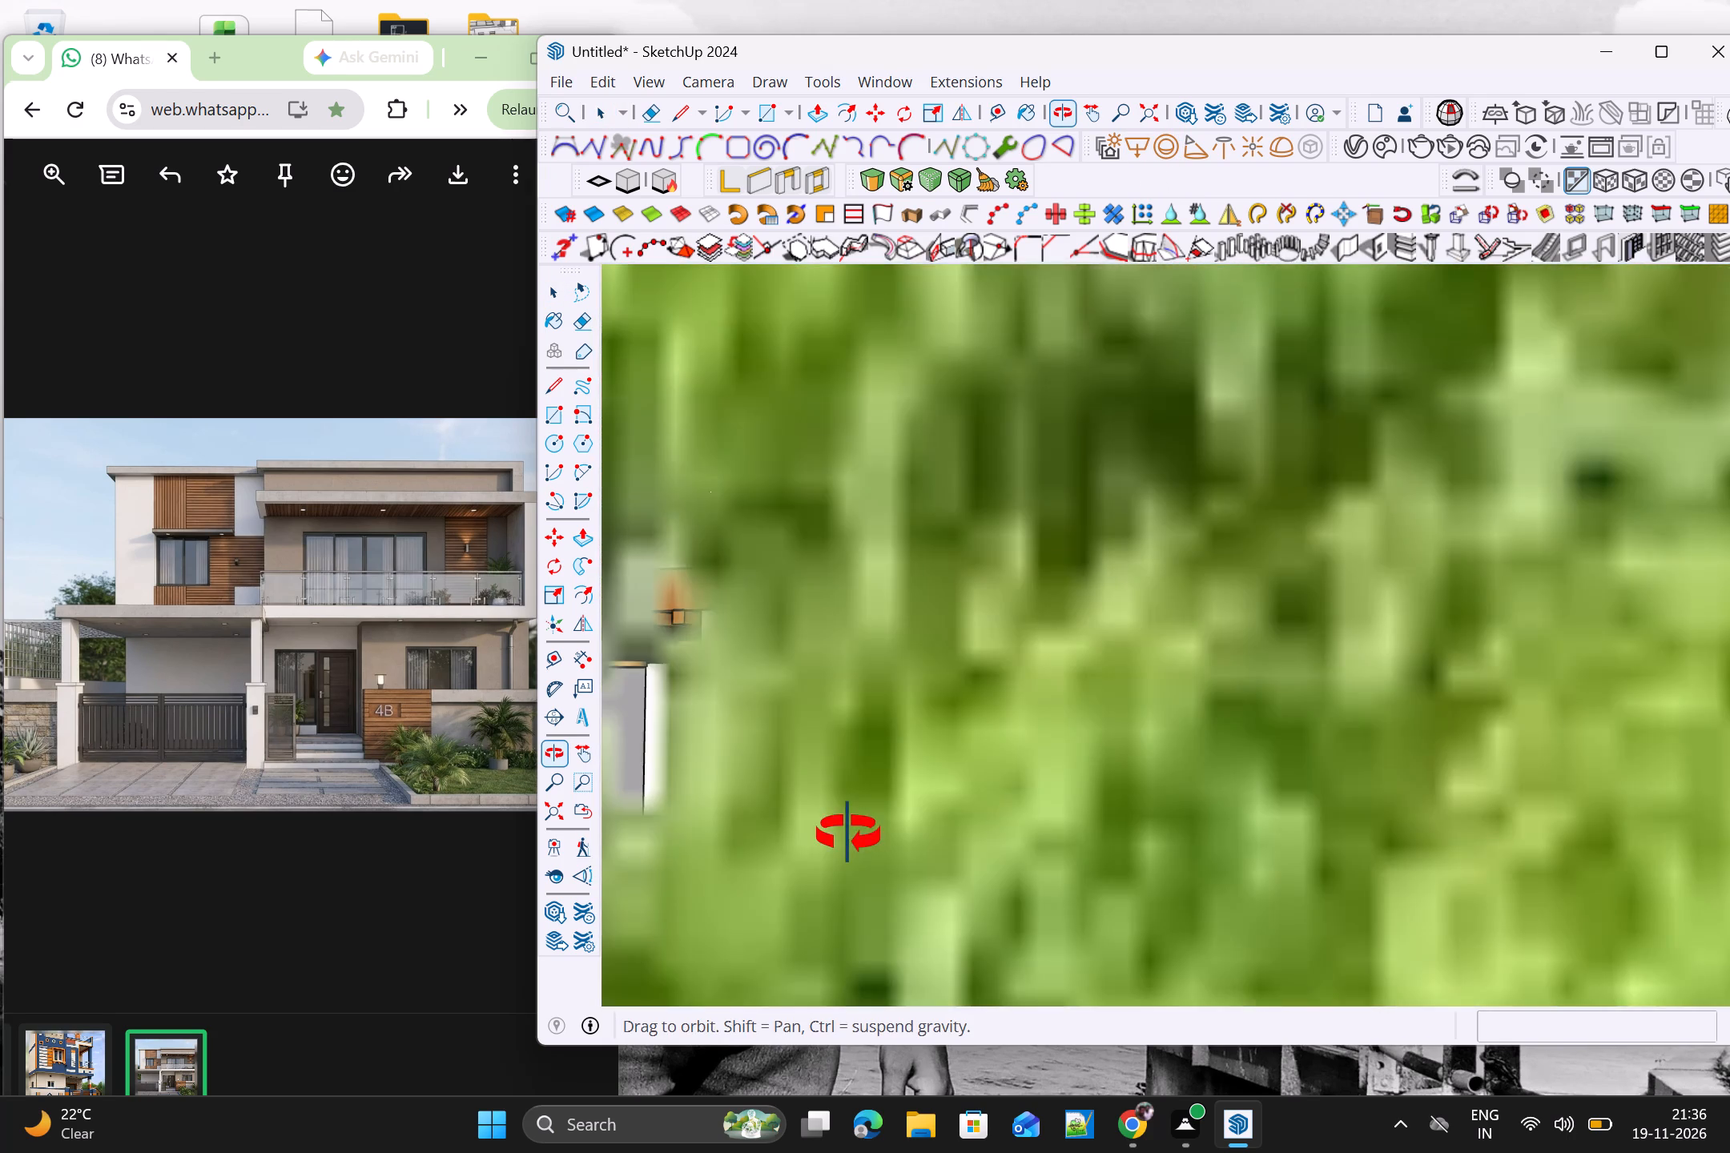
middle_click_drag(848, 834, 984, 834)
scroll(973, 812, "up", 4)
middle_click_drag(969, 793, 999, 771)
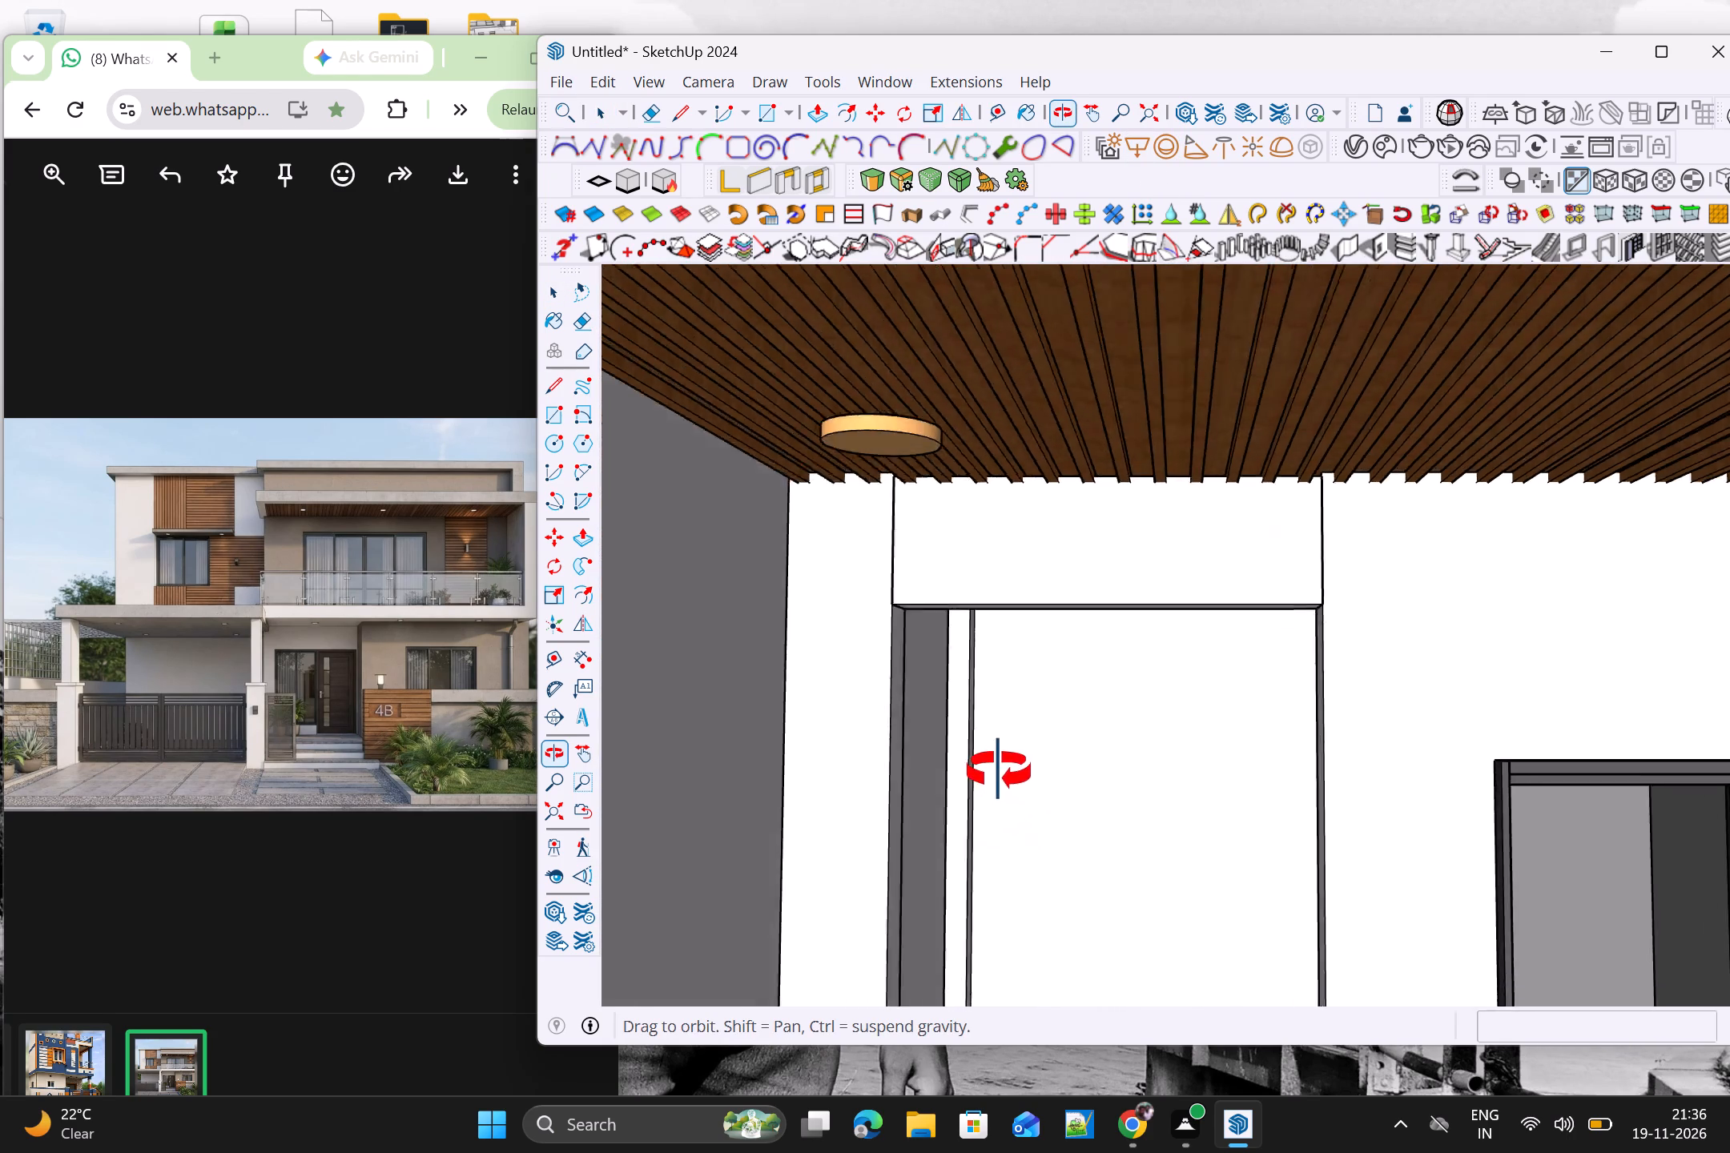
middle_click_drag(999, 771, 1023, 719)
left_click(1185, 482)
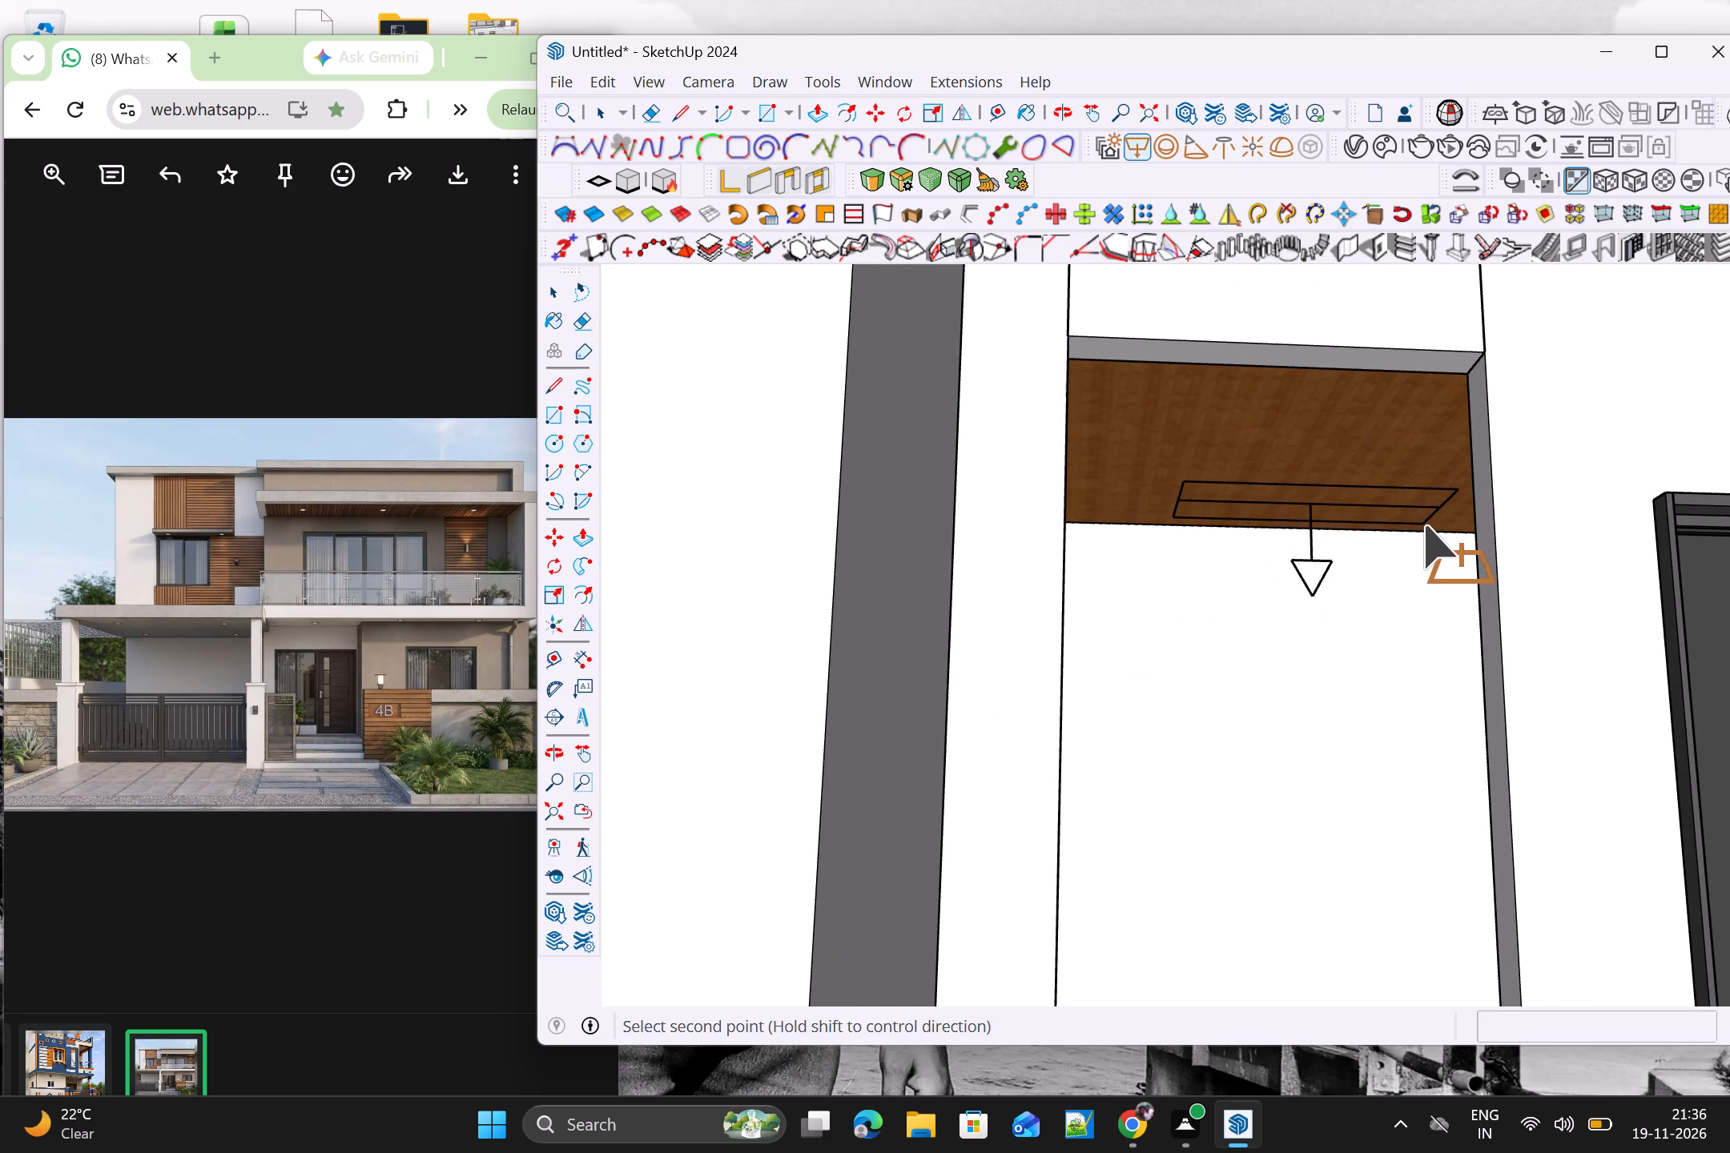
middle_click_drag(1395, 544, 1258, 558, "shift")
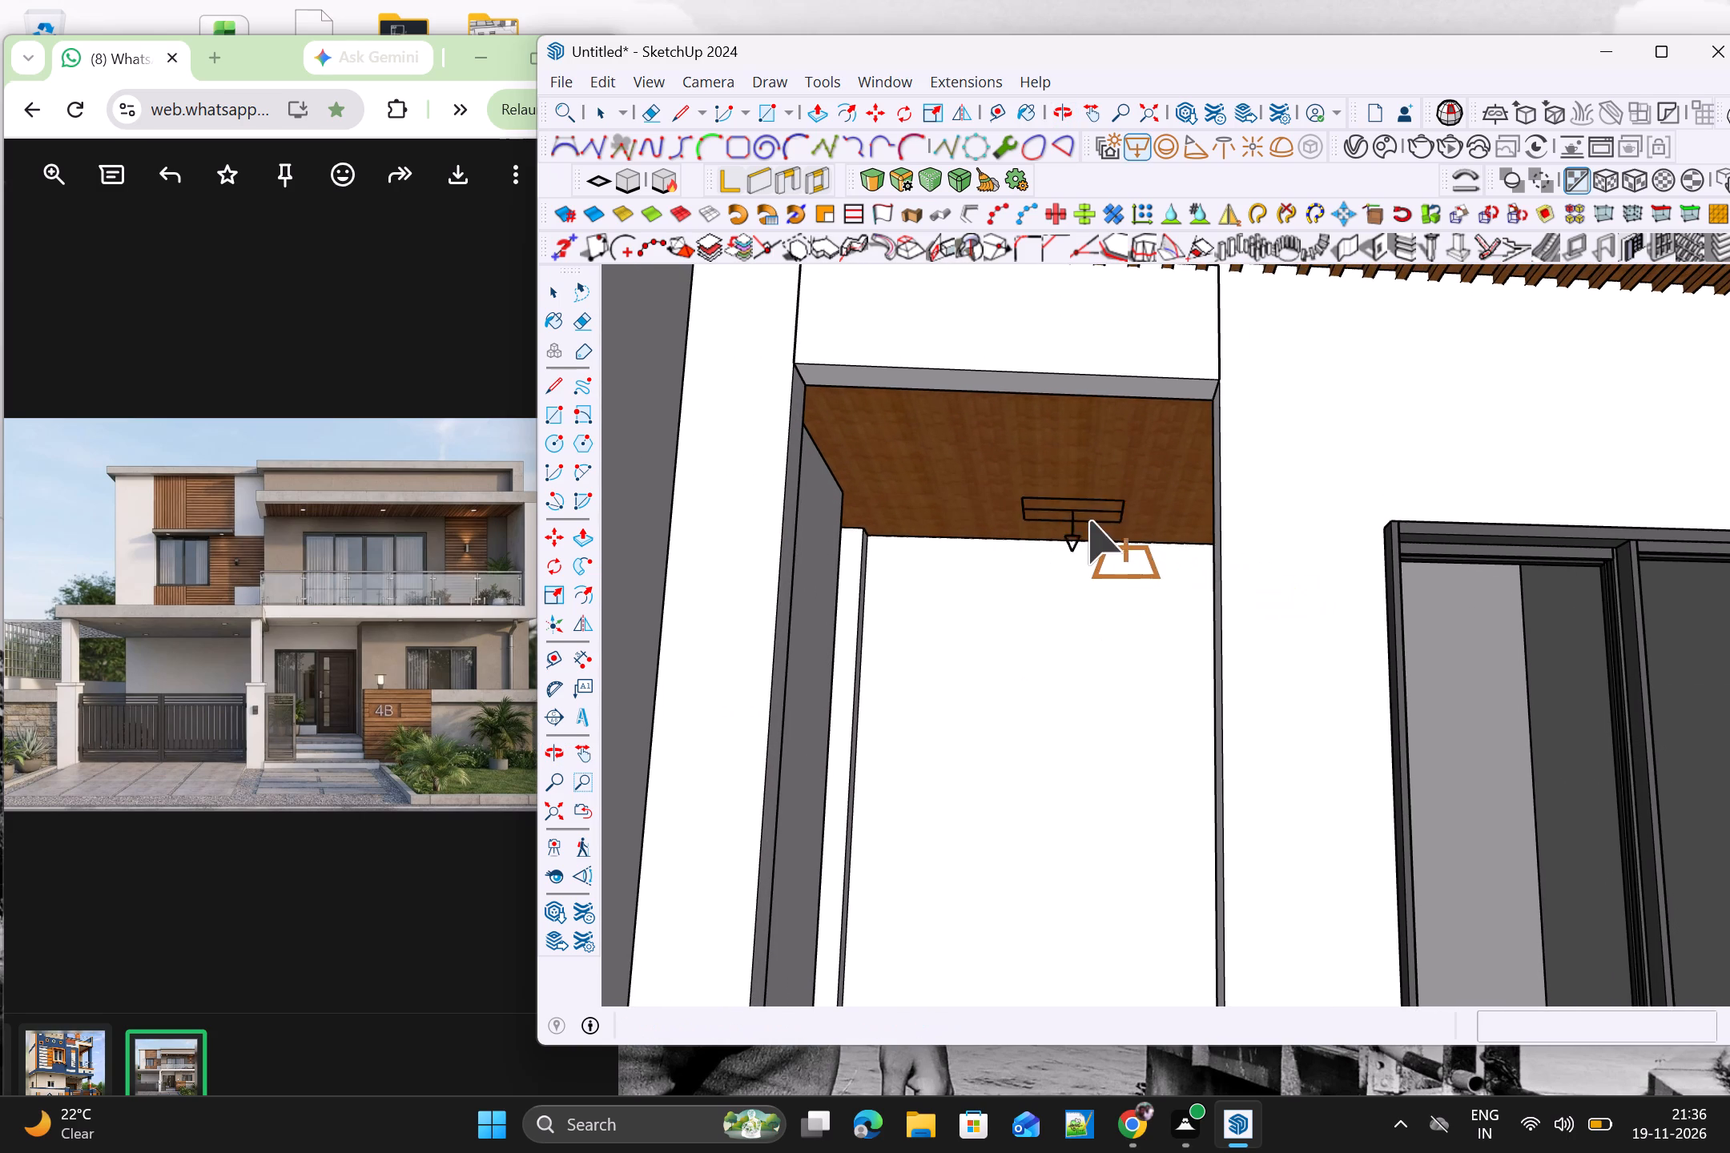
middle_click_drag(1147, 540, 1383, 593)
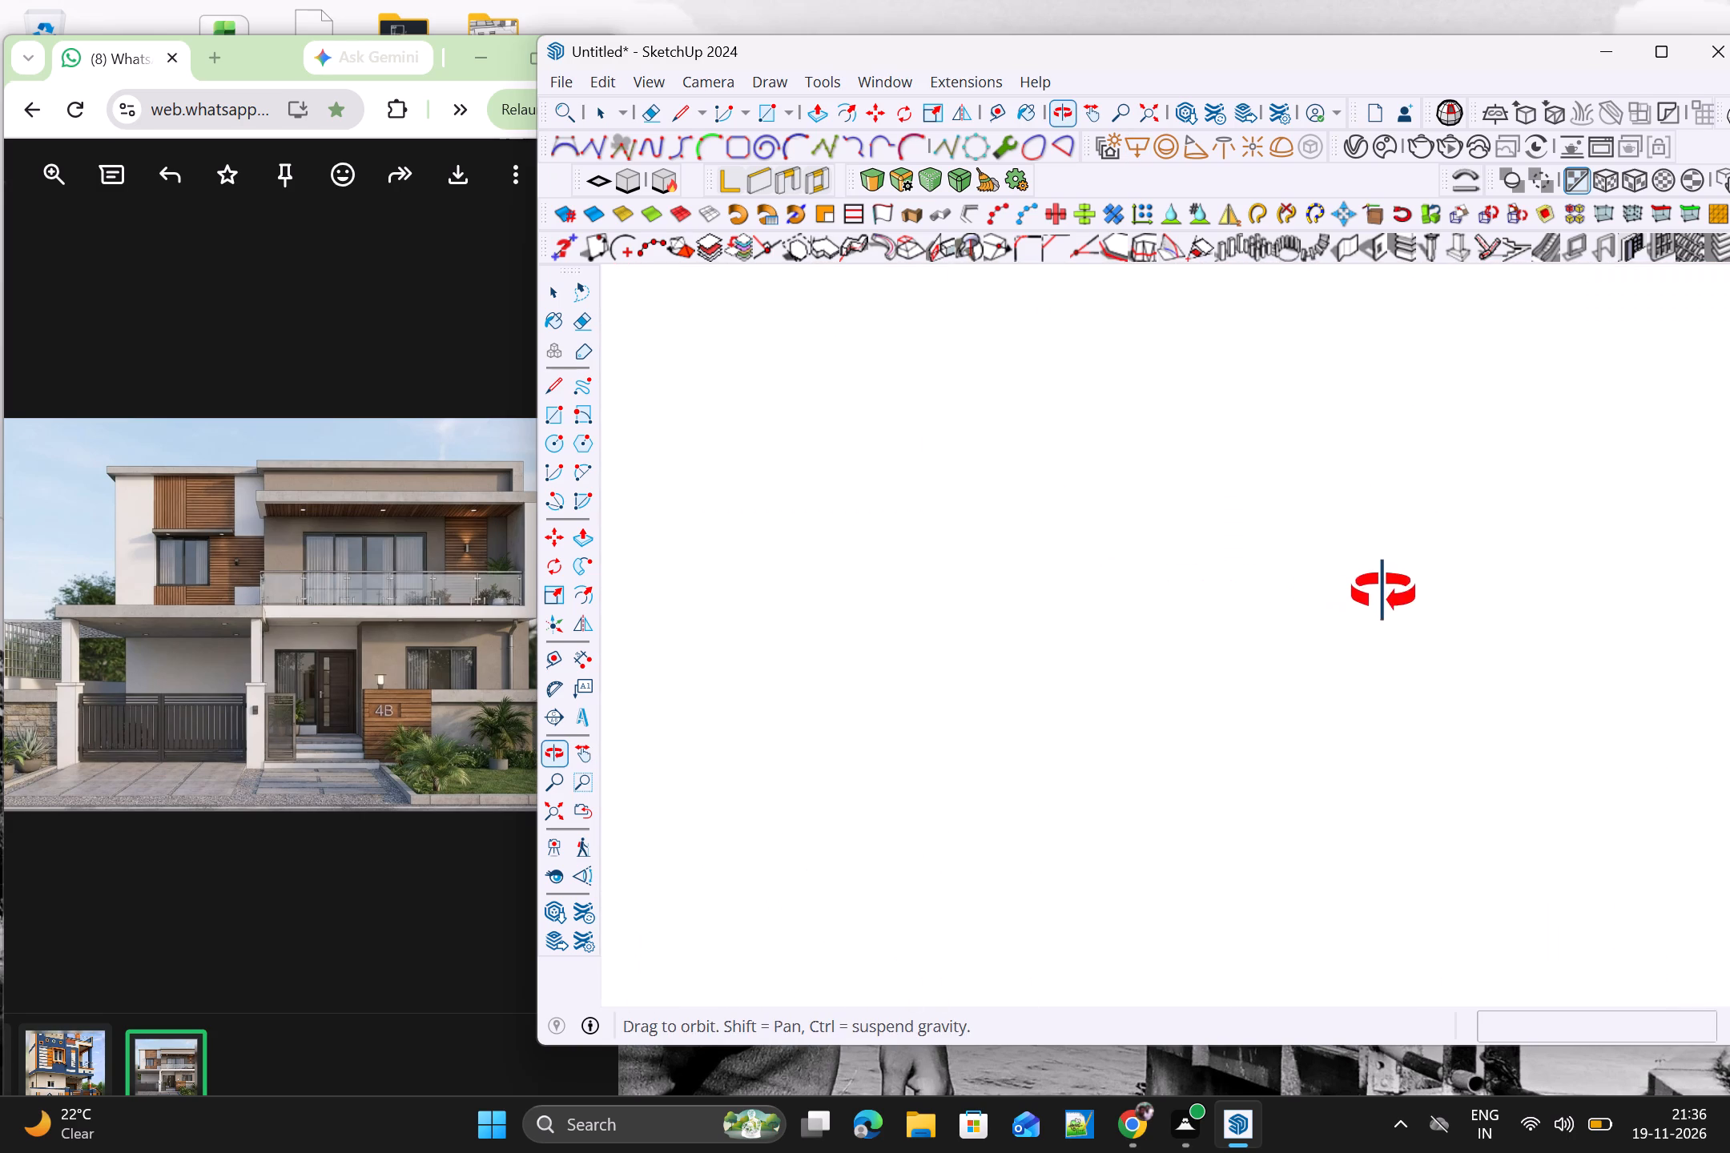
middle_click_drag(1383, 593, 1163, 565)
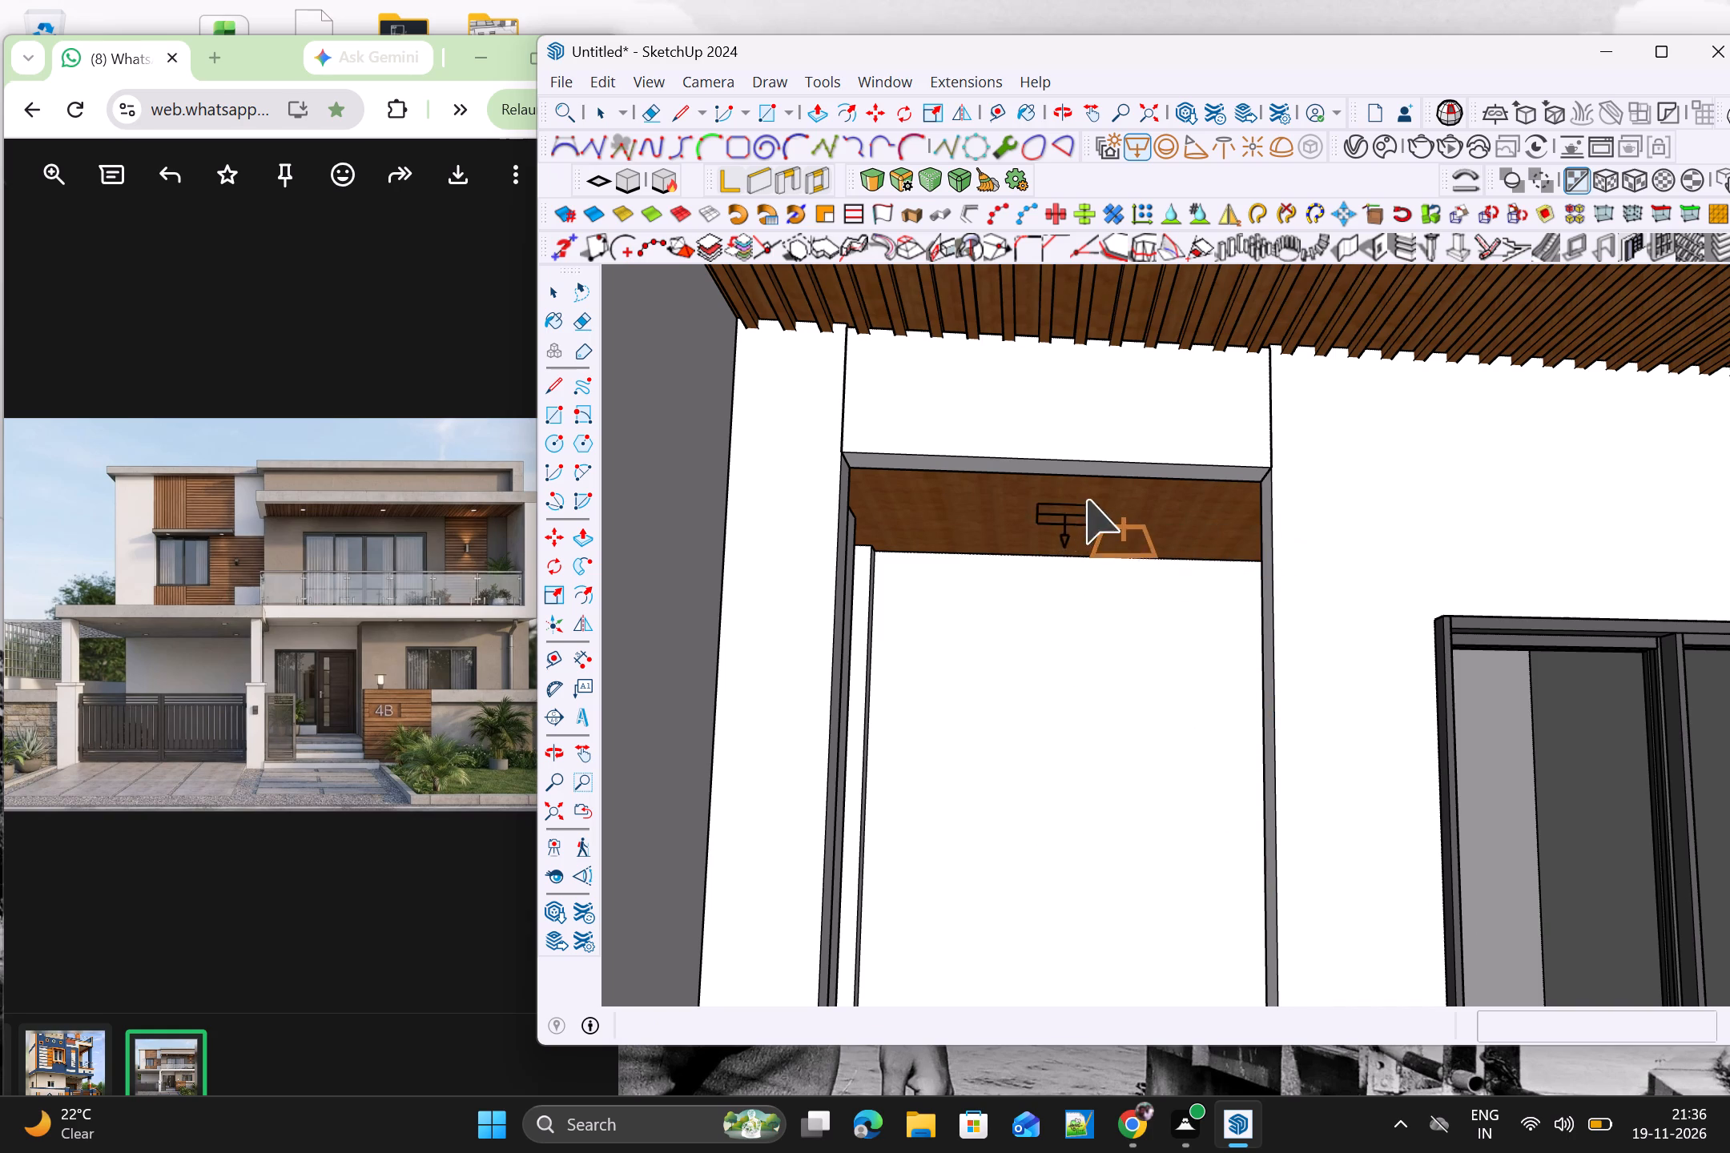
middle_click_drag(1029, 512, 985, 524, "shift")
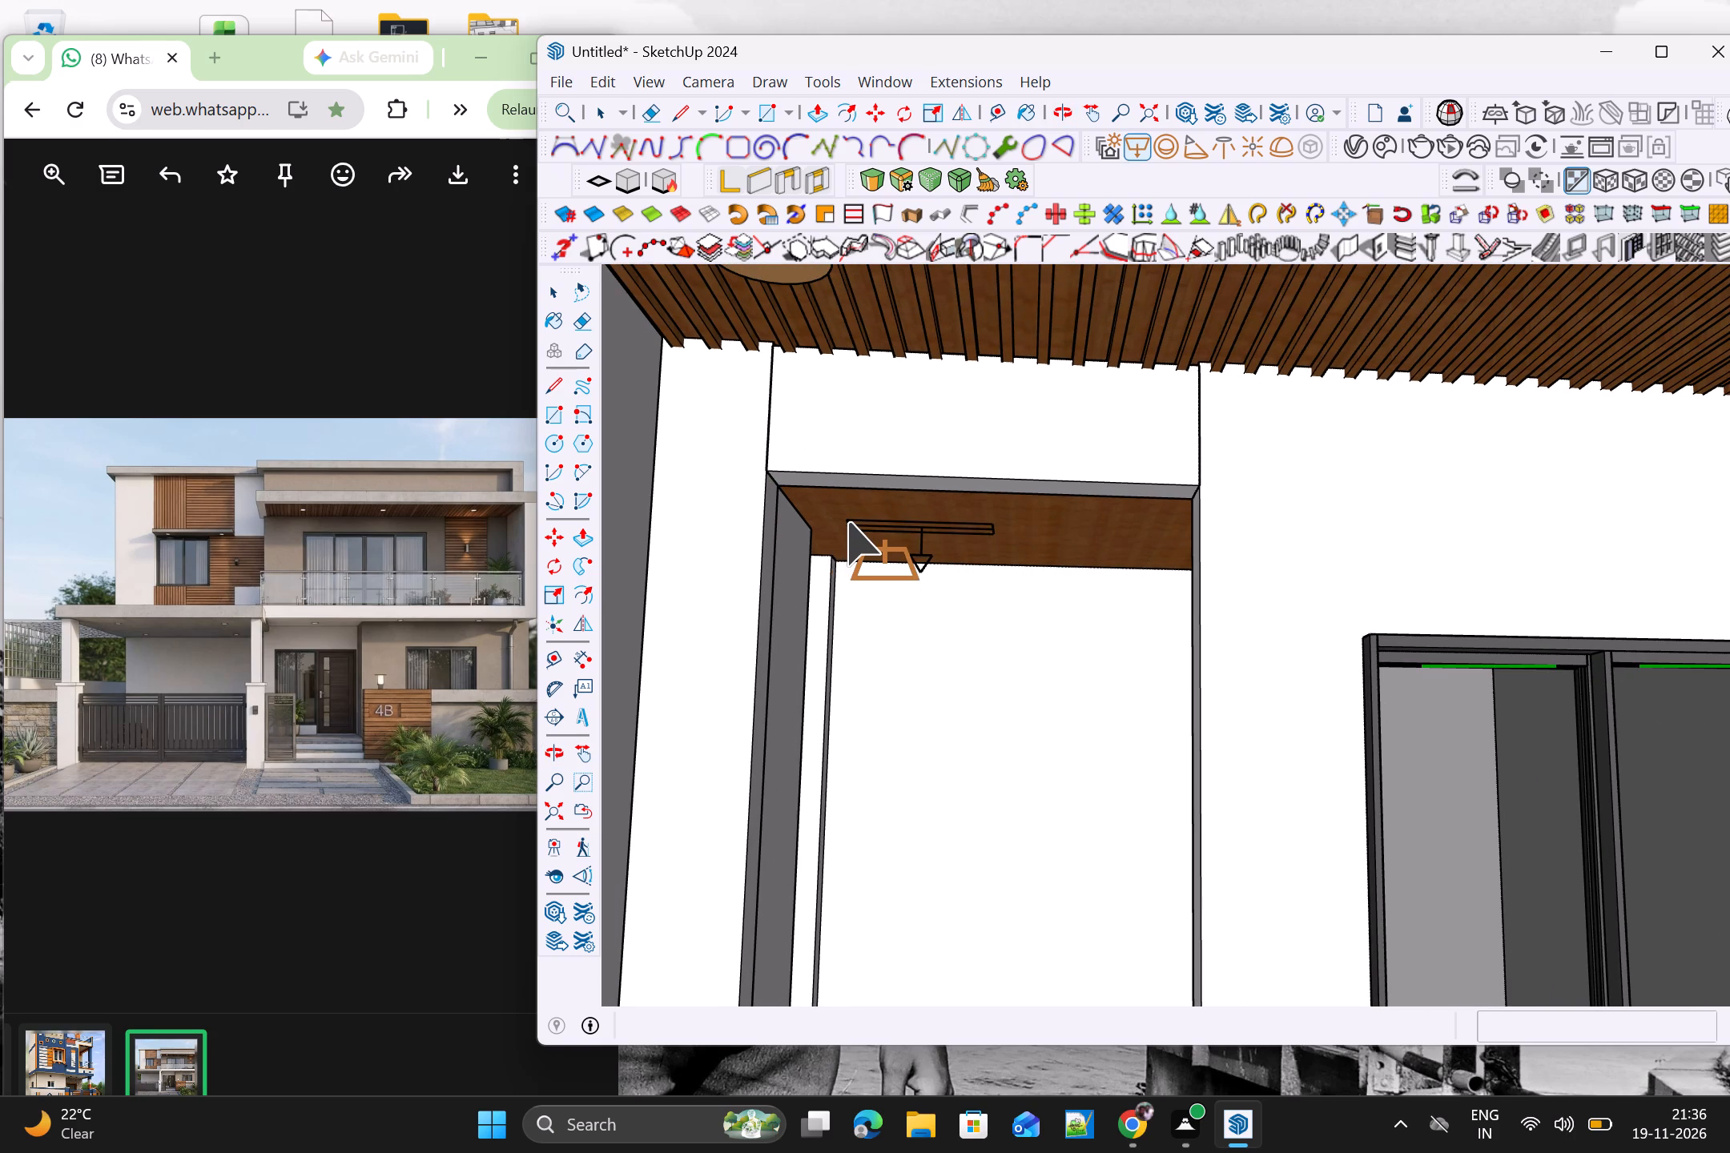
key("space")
Draw a Rectangle Light under the wooden ceiling inside the ground-floor entrance doorway.
scroll(884, 604, "down", 2)
scroll(924, 789, "down", 4)
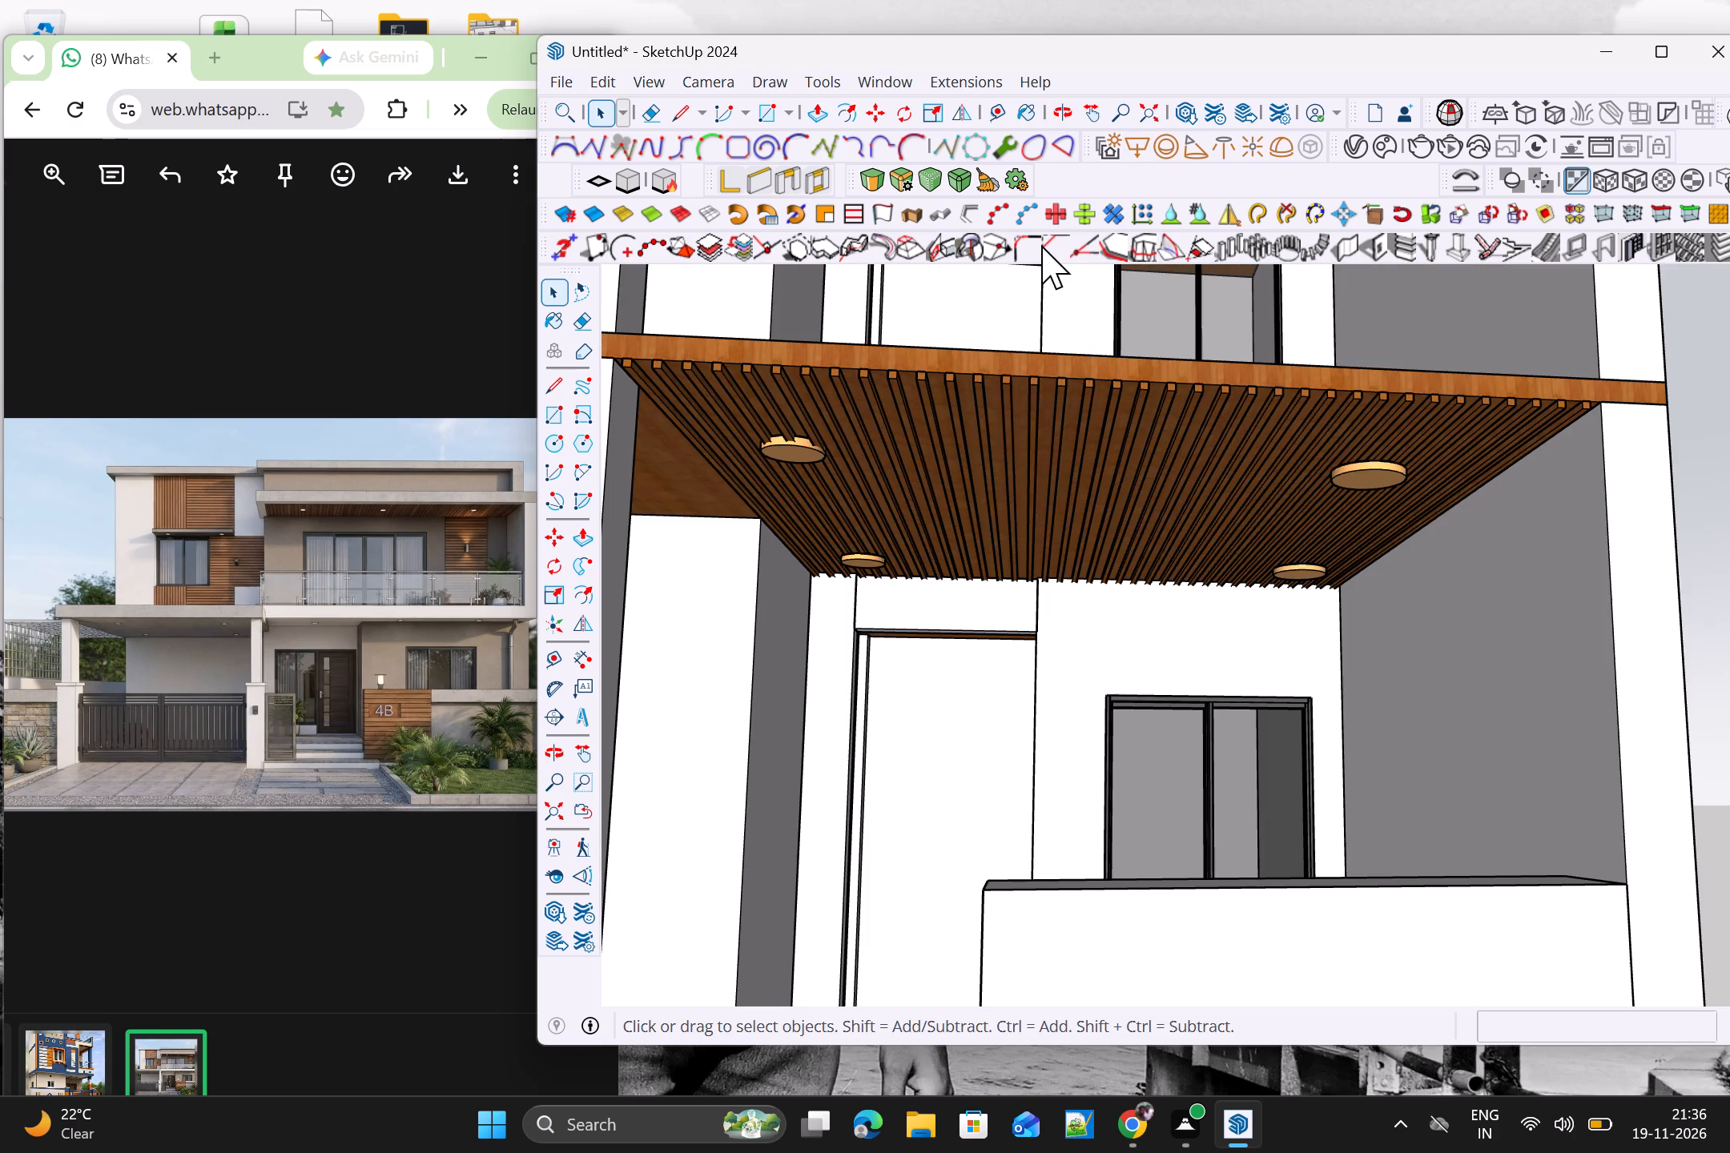
left_click(1132, 154)
scroll(918, 709, "down", 3)
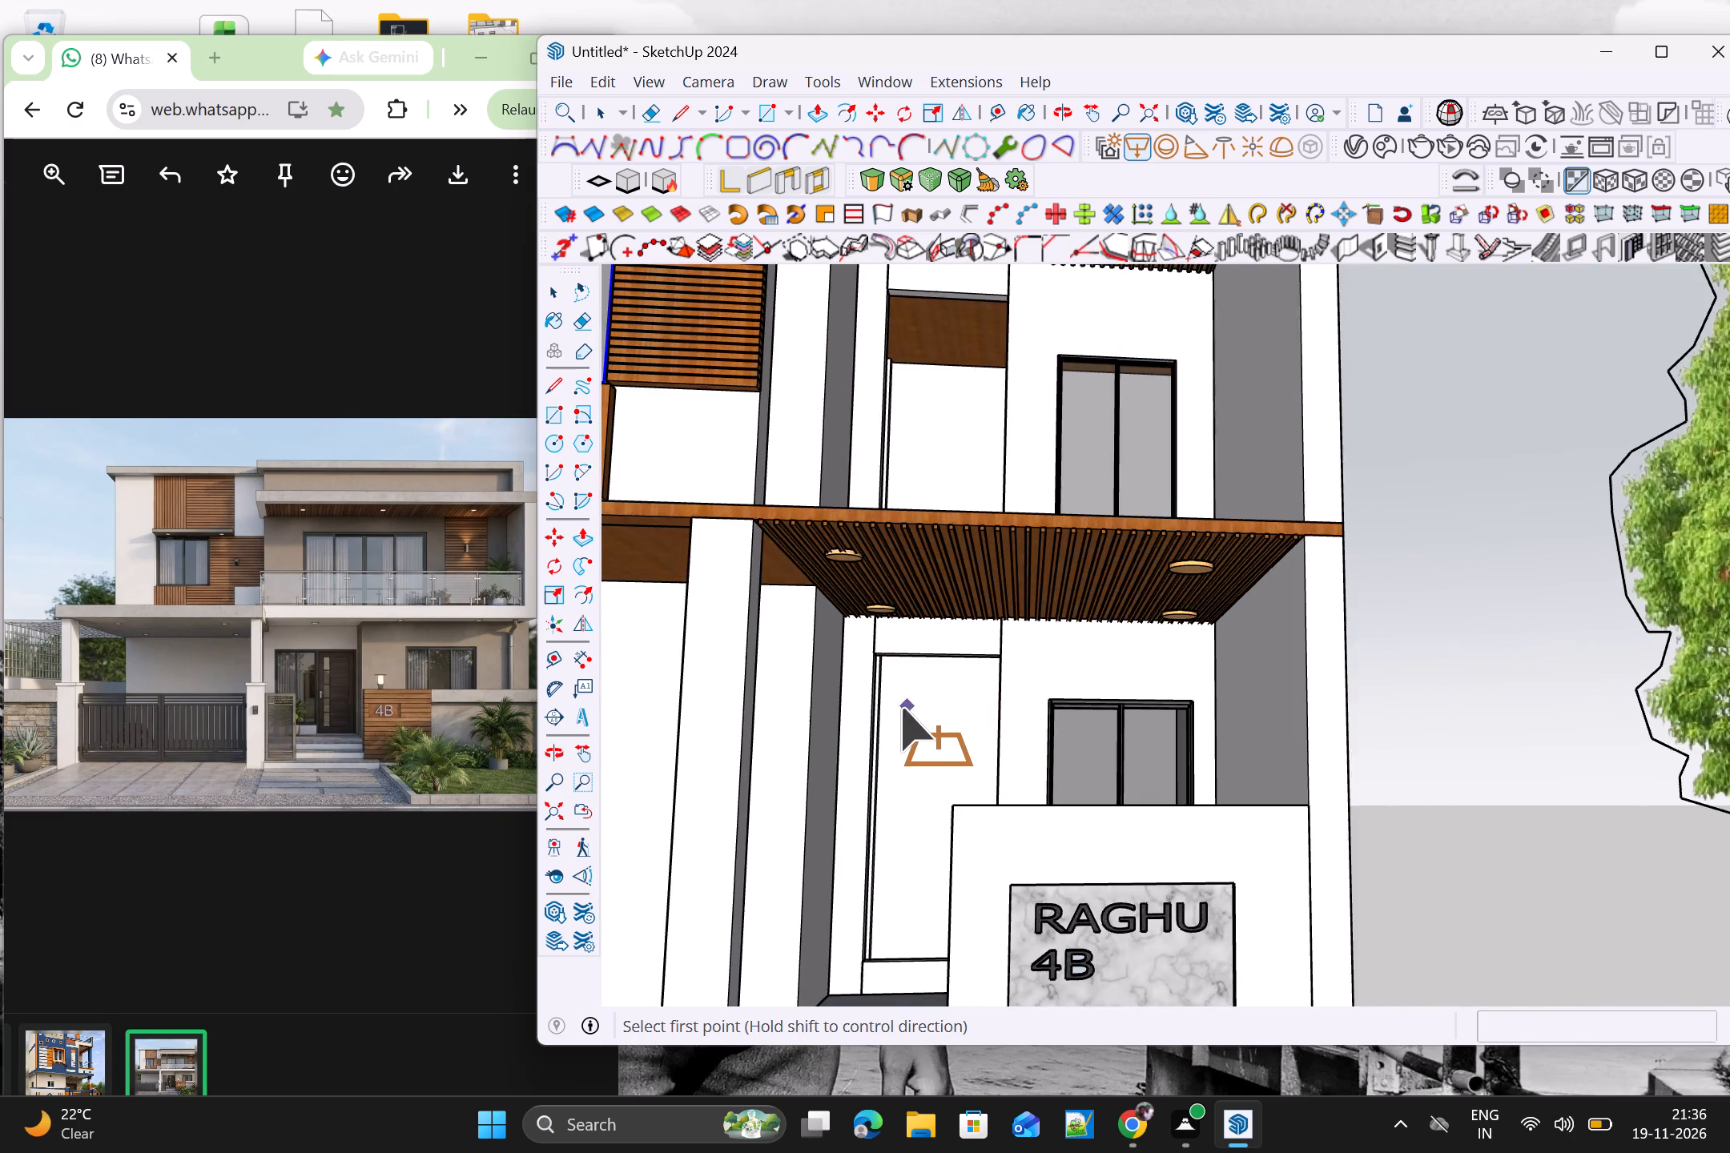
middle_click_drag(901, 711, 1185, 749)
scroll(911, 702, "up", 6)
scroll(795, 638, "up", 2)
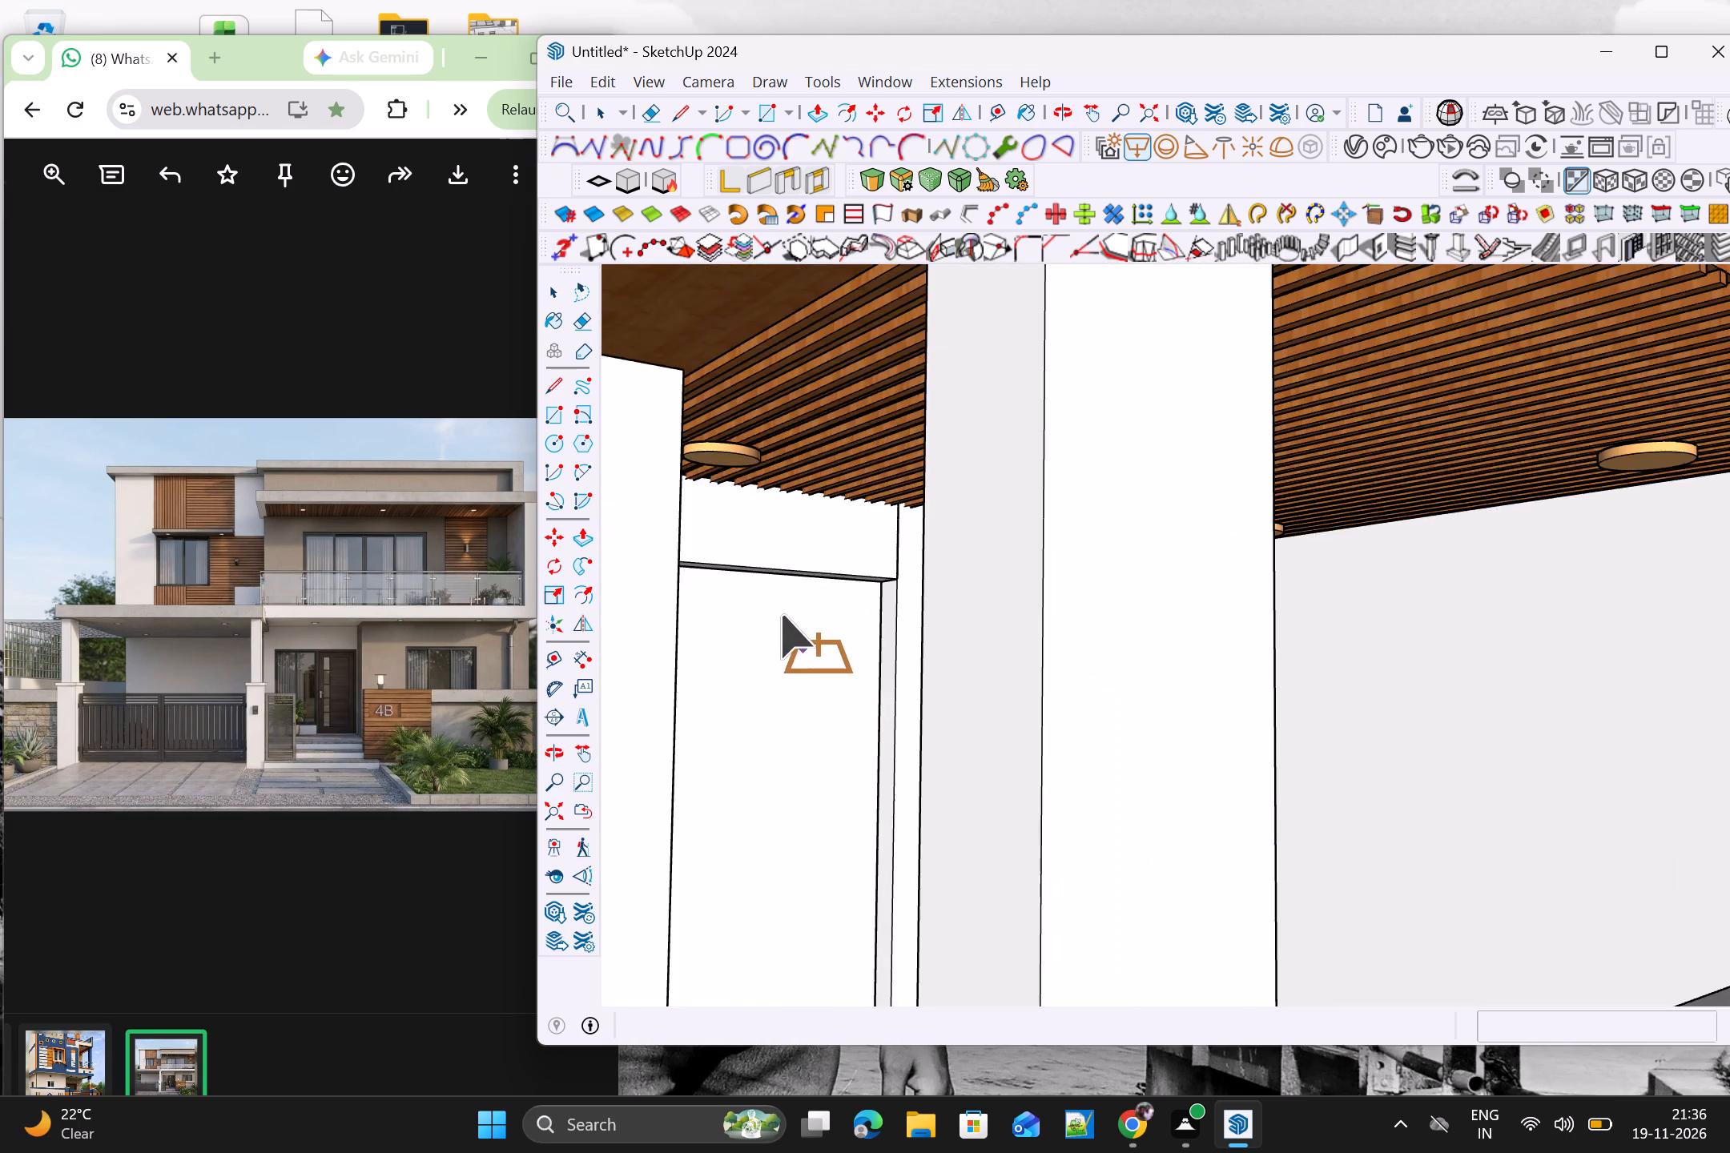
scroll(780, 613, "up", 2)
middle_click(769, 605)
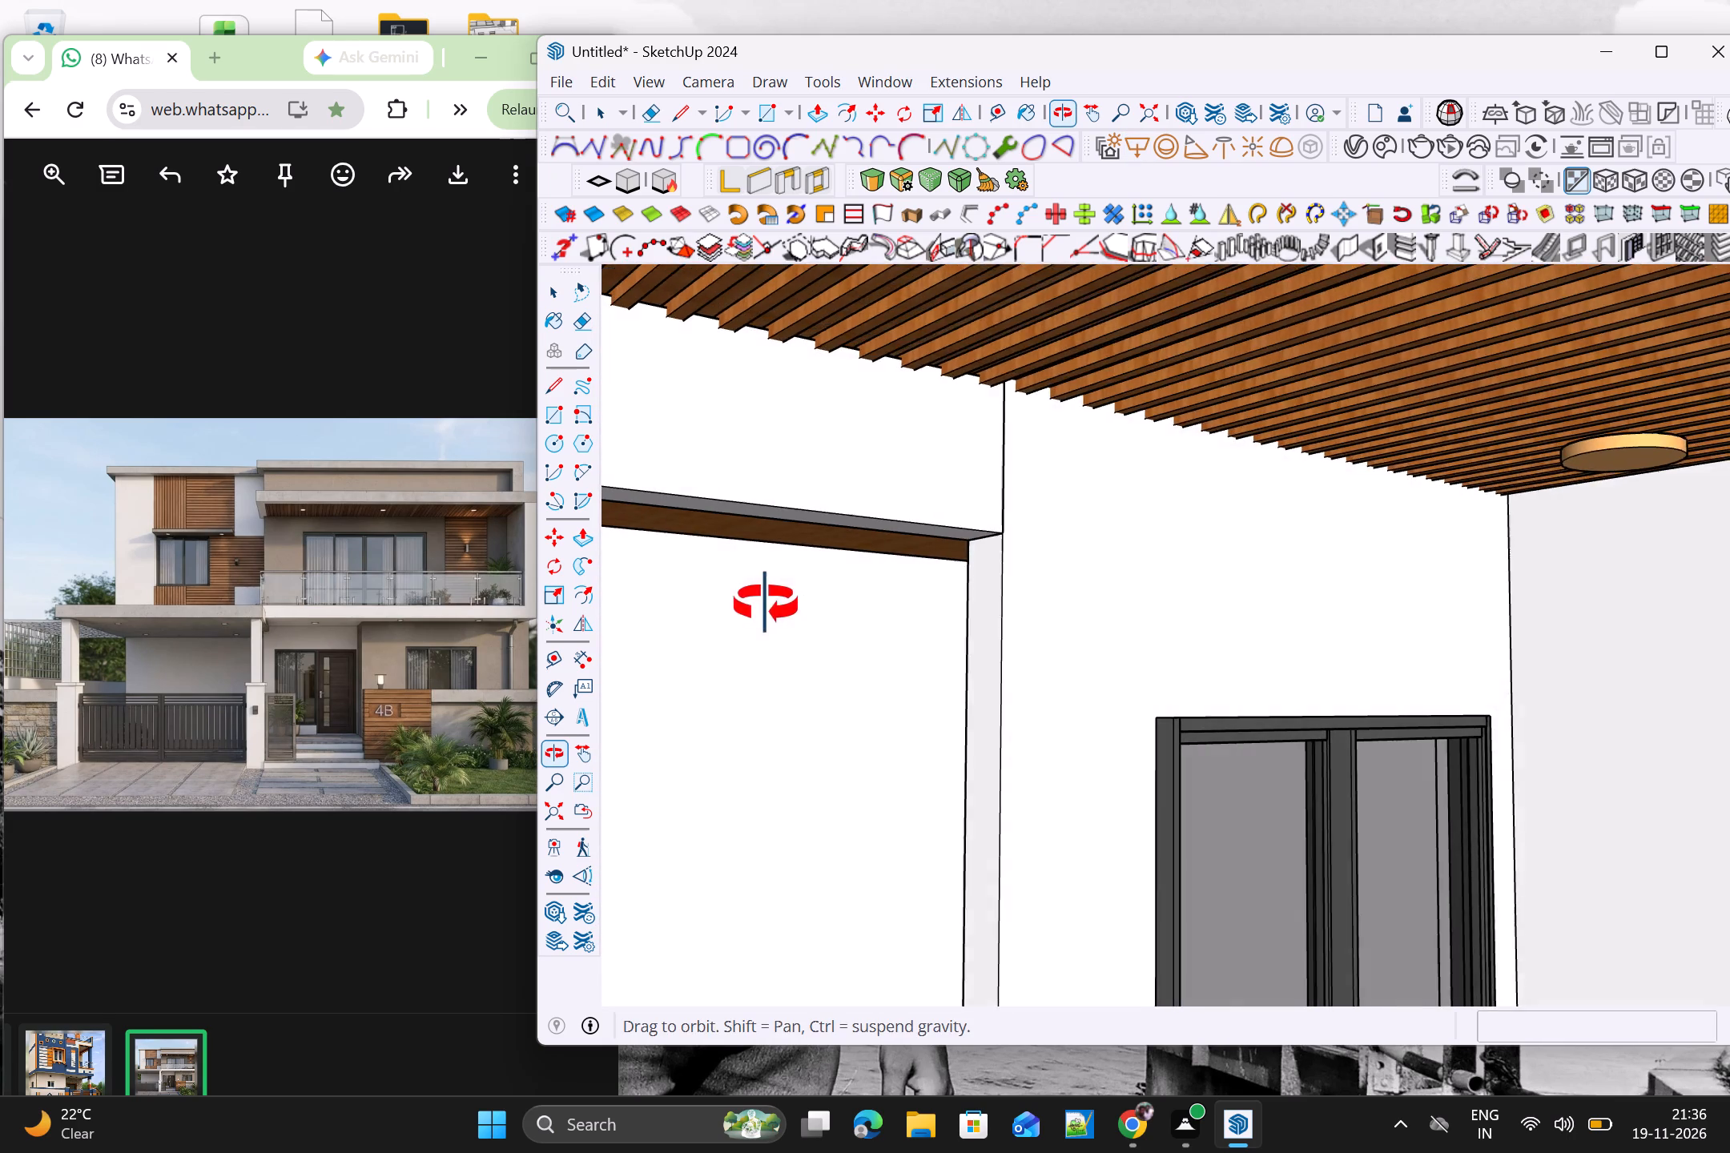
scroll(774, 593, "up", 5)
middle_click_drag(795, 605, 1000, 630)
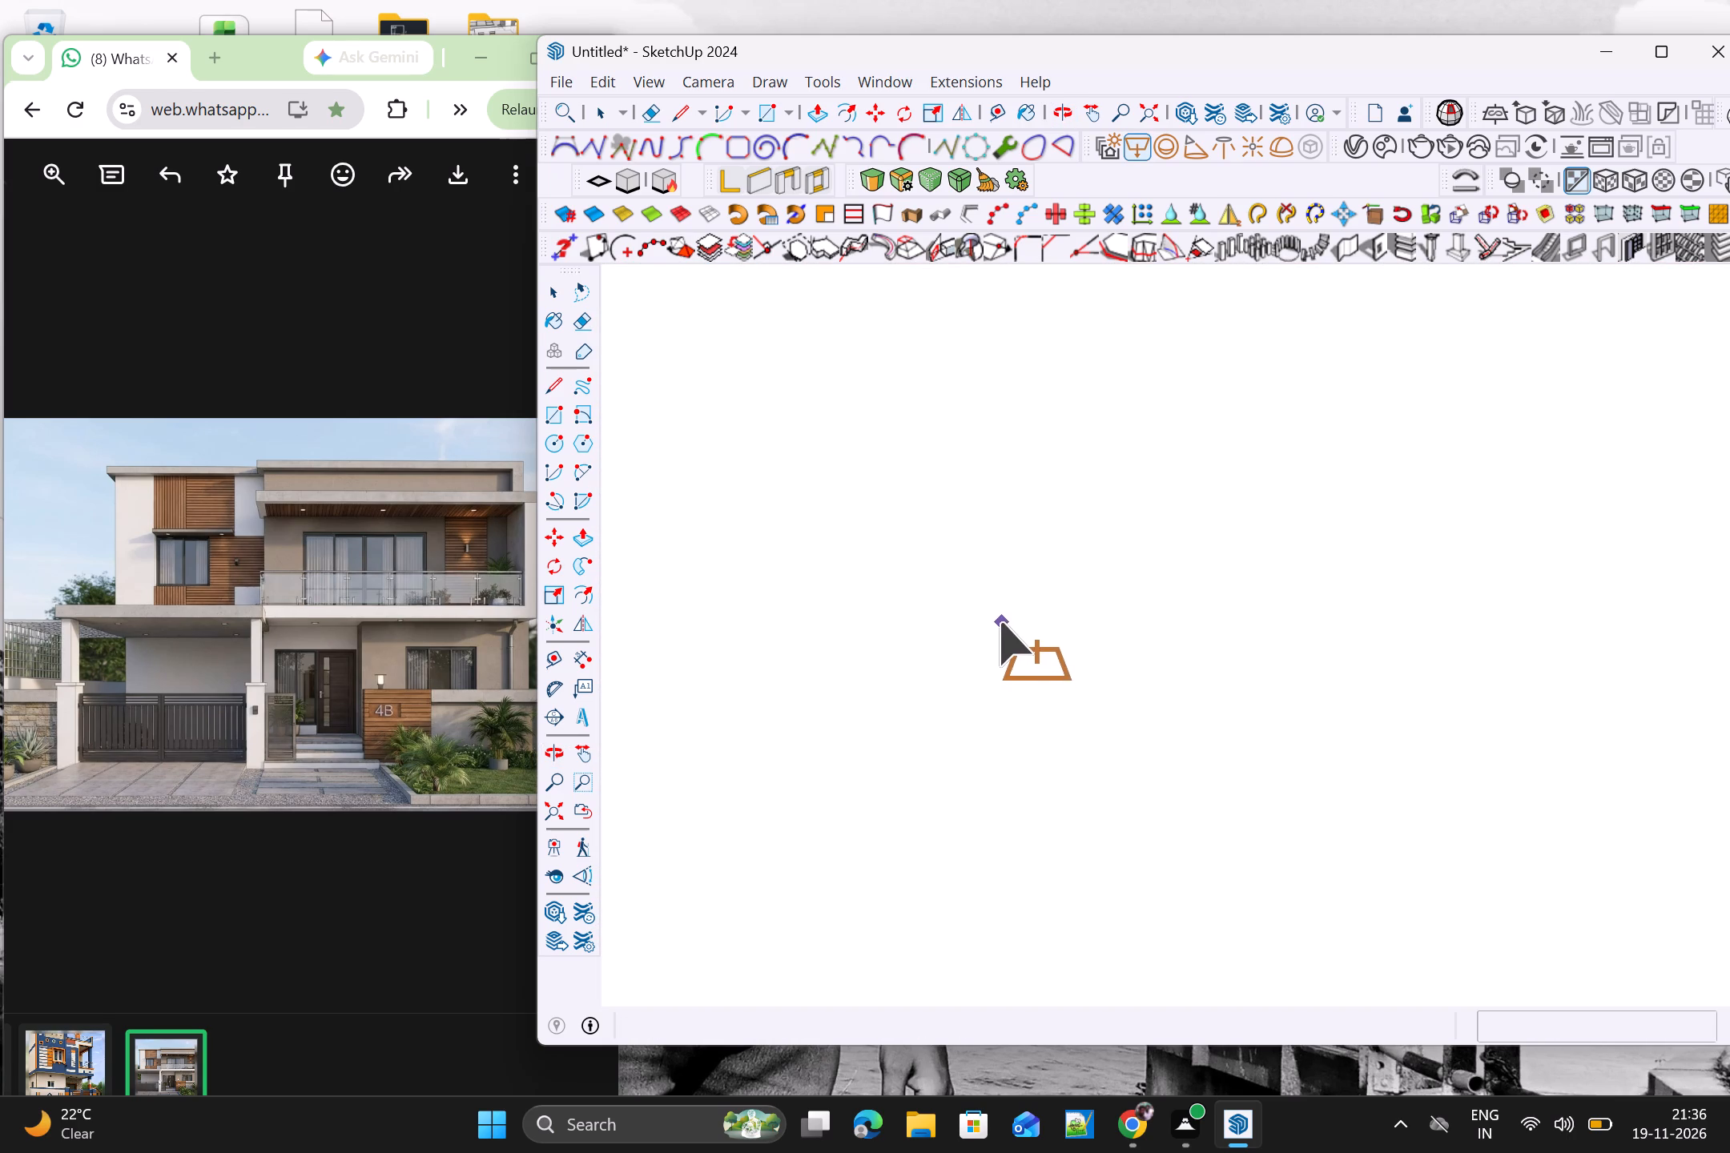
scroll(996, 619, "down", 2)
middle_click_drag(992, 623, 816, 621)
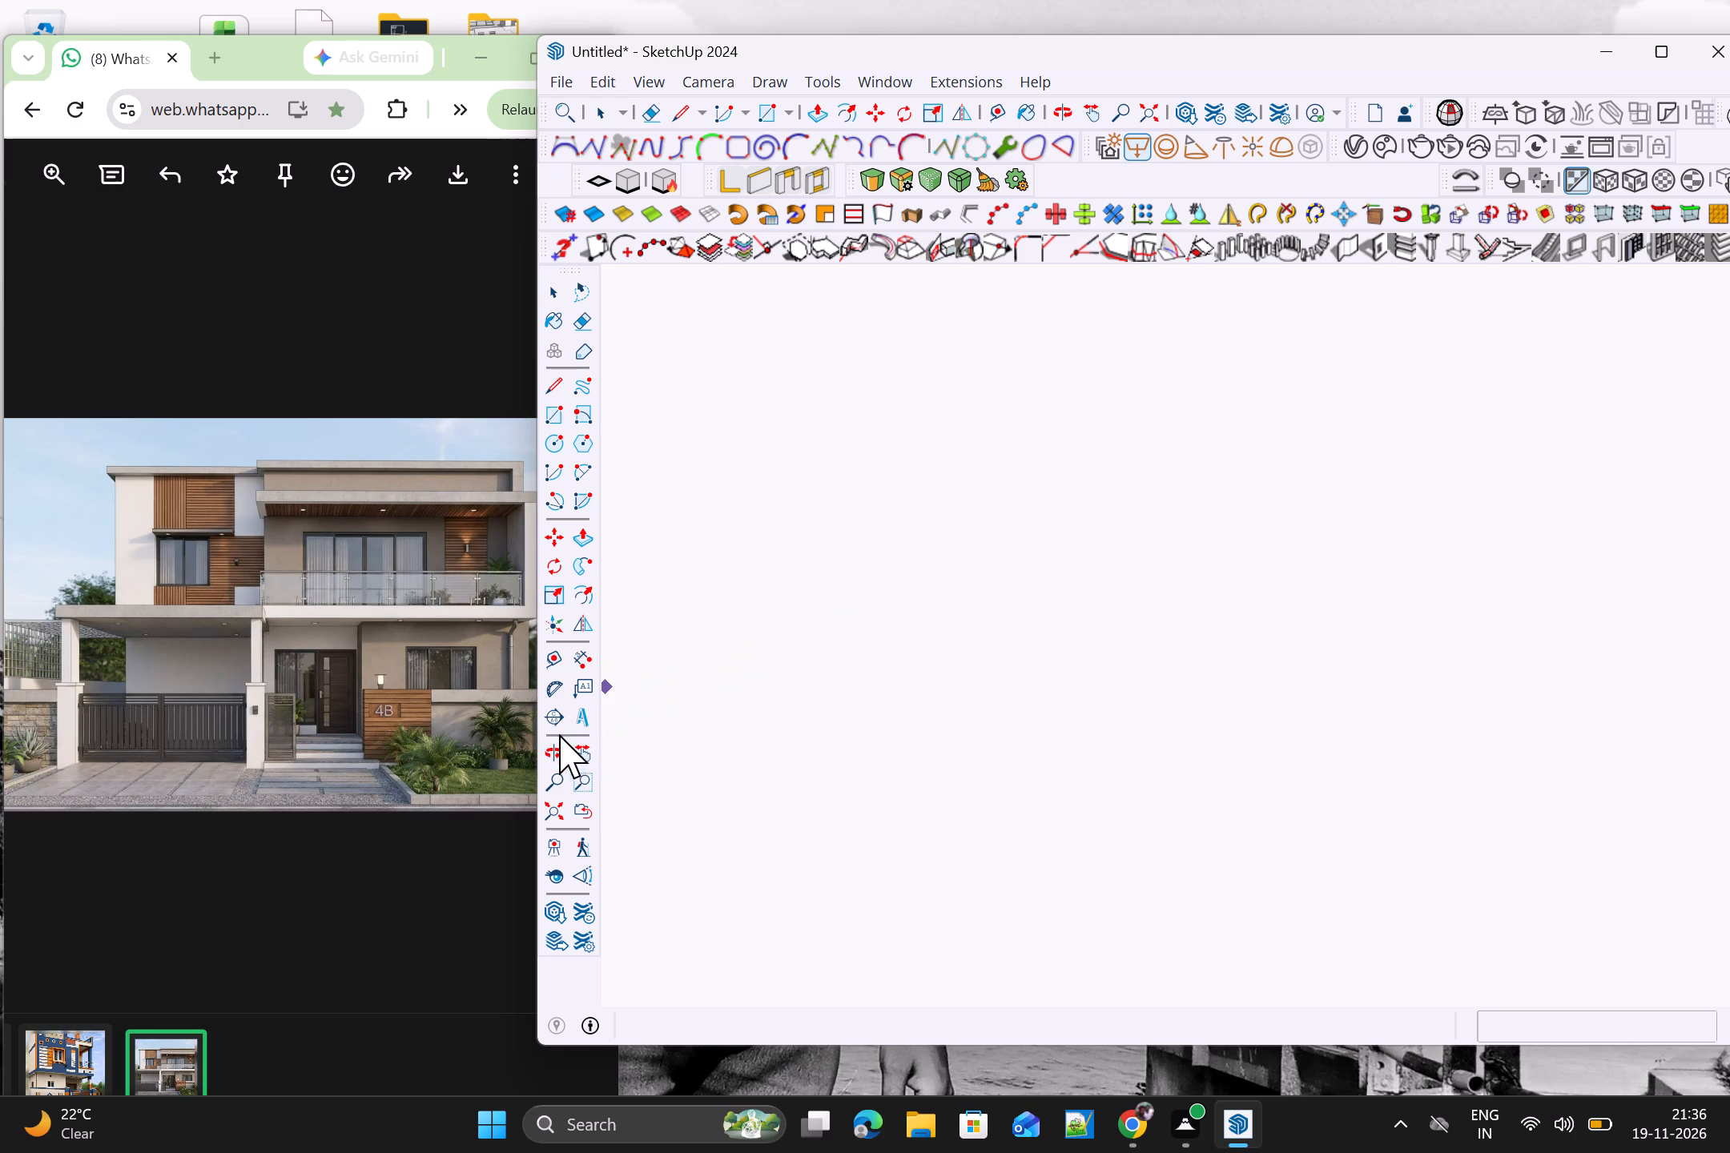
left_click(556, 813)
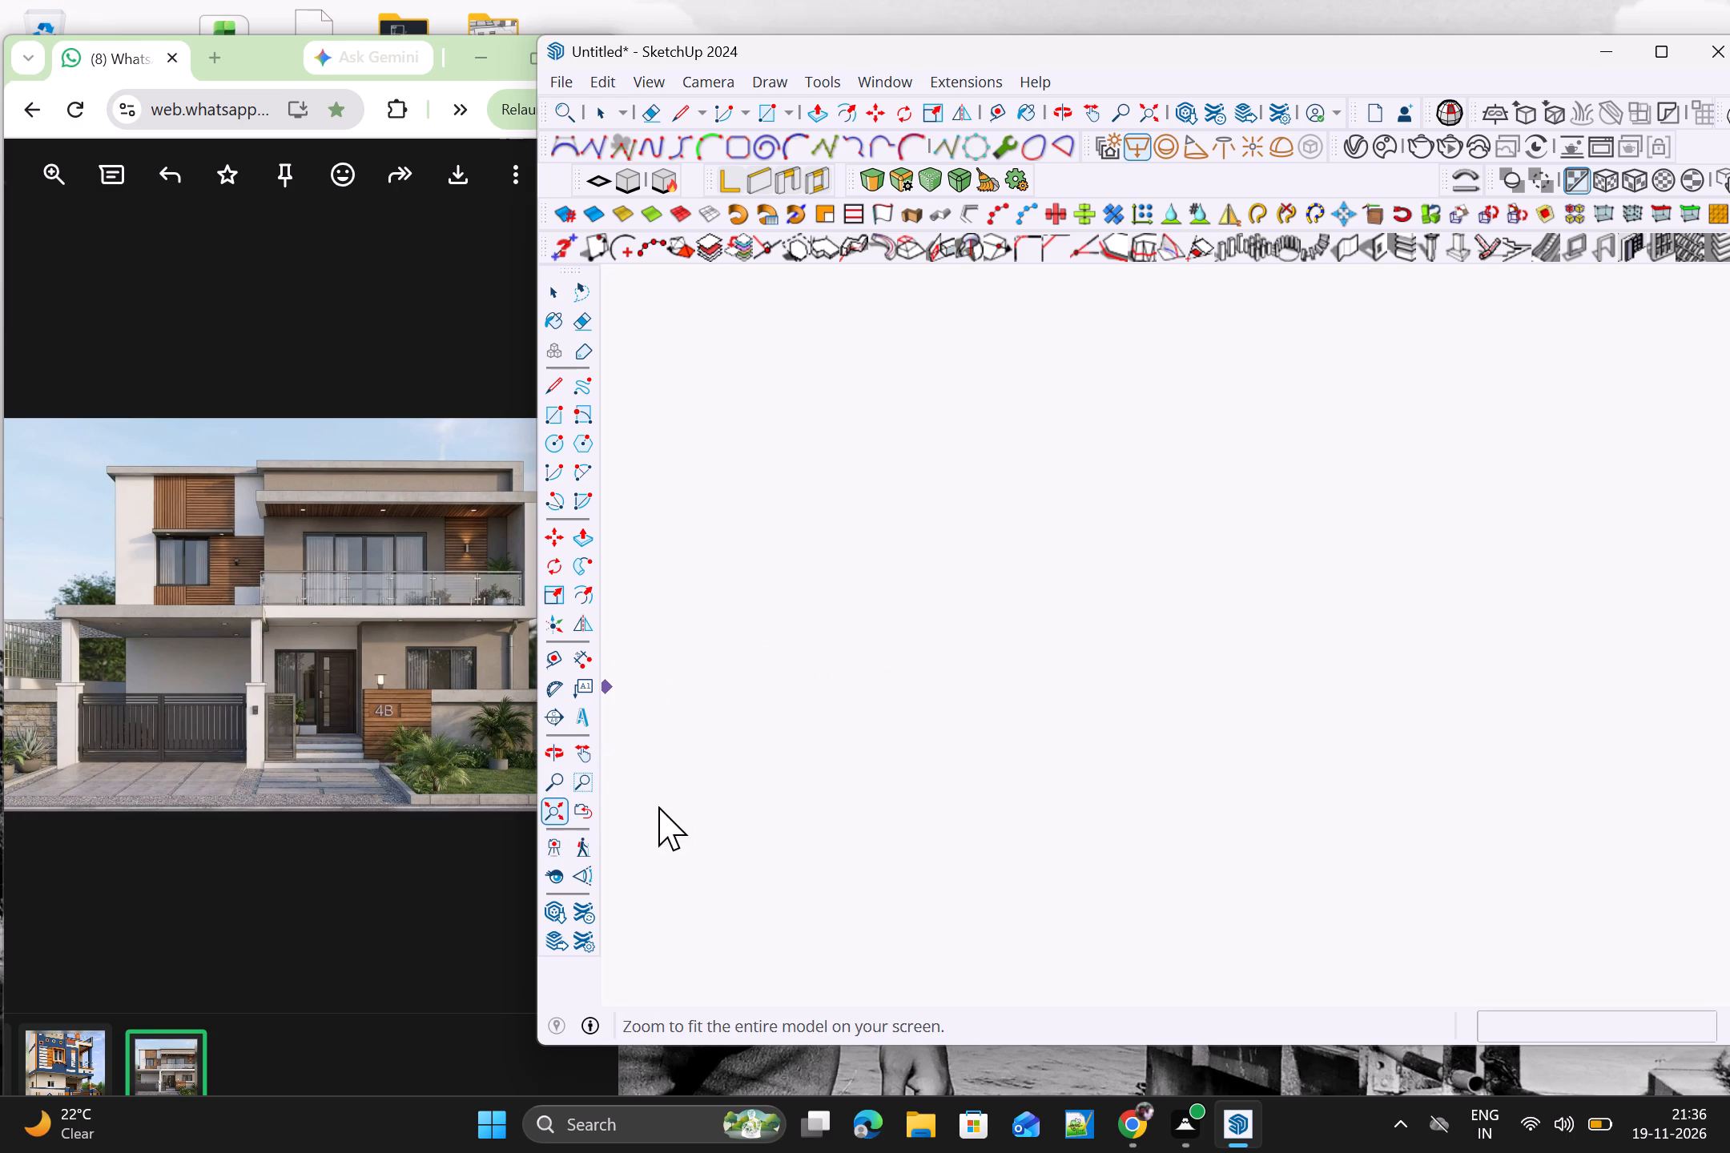
middle_click_drag(1177, 797, 1055, 752)
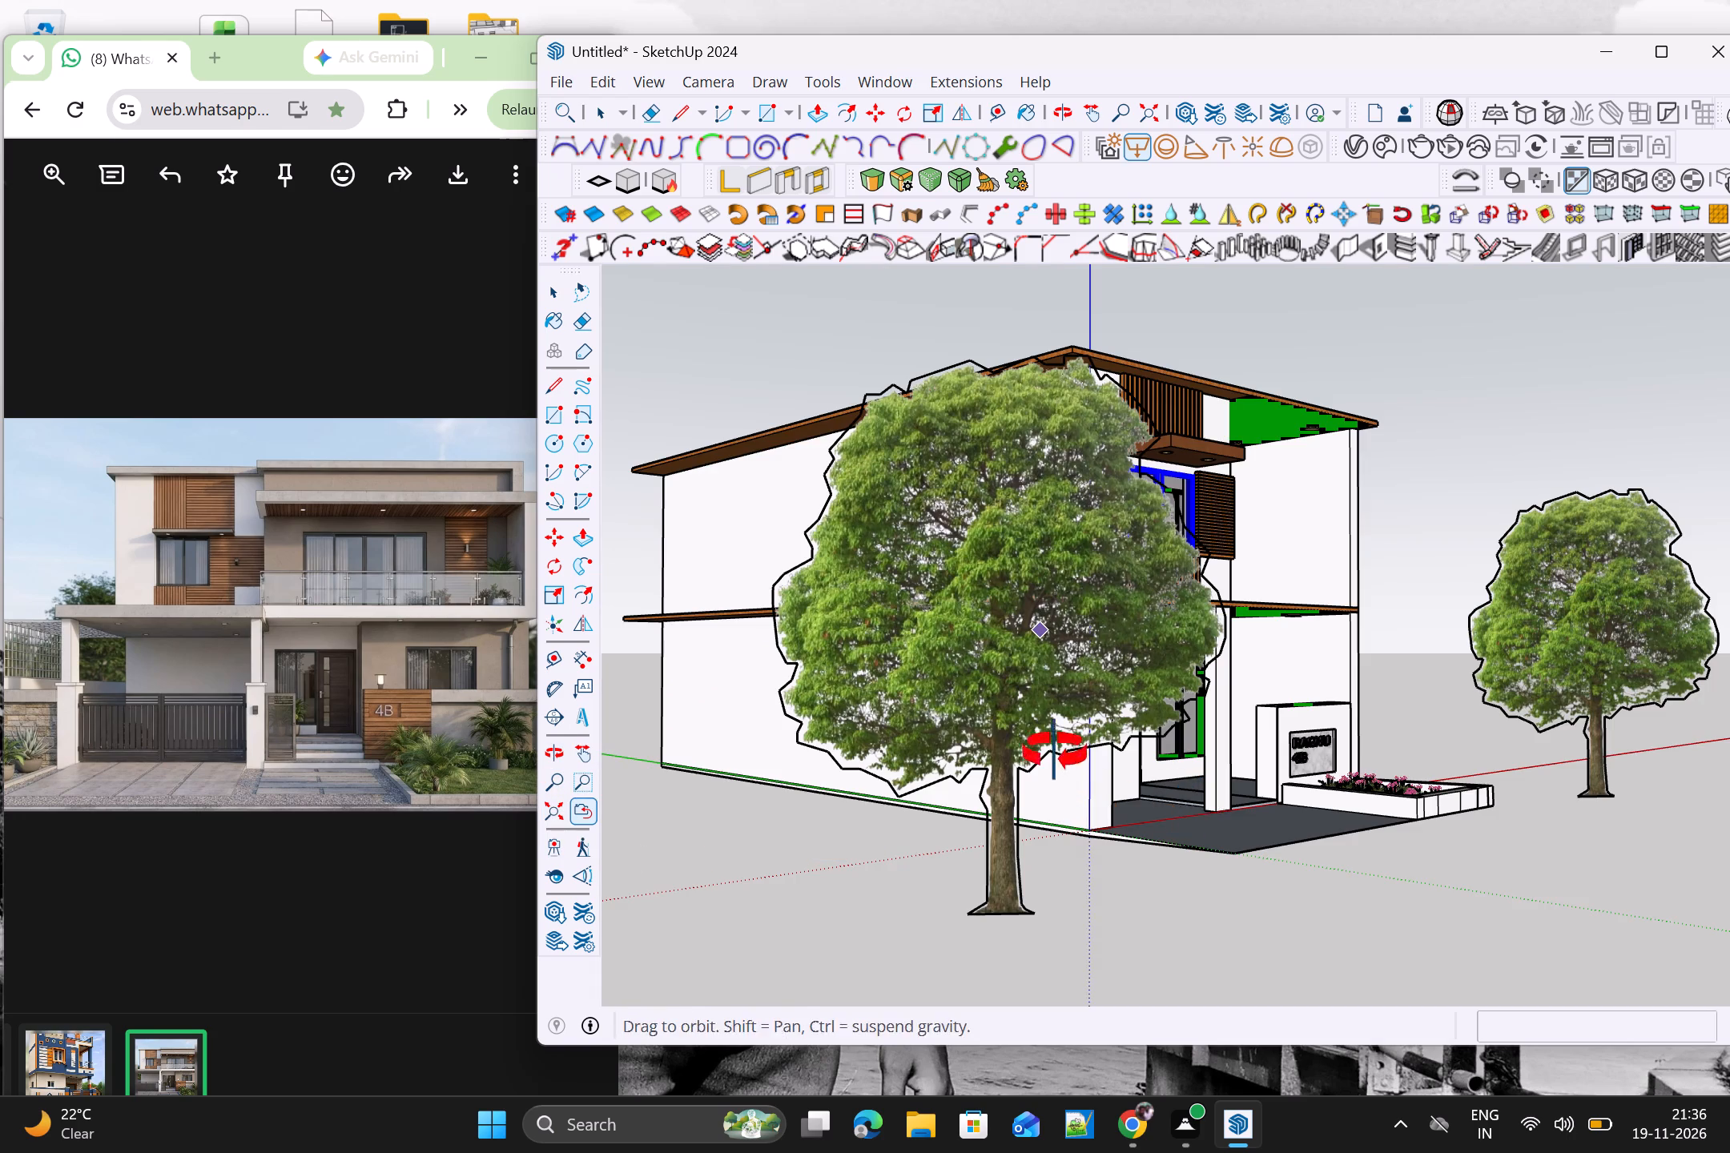
middle_click_drag(1055, 752, 1047, 750)
scroll(1210, 700, "up", 12)
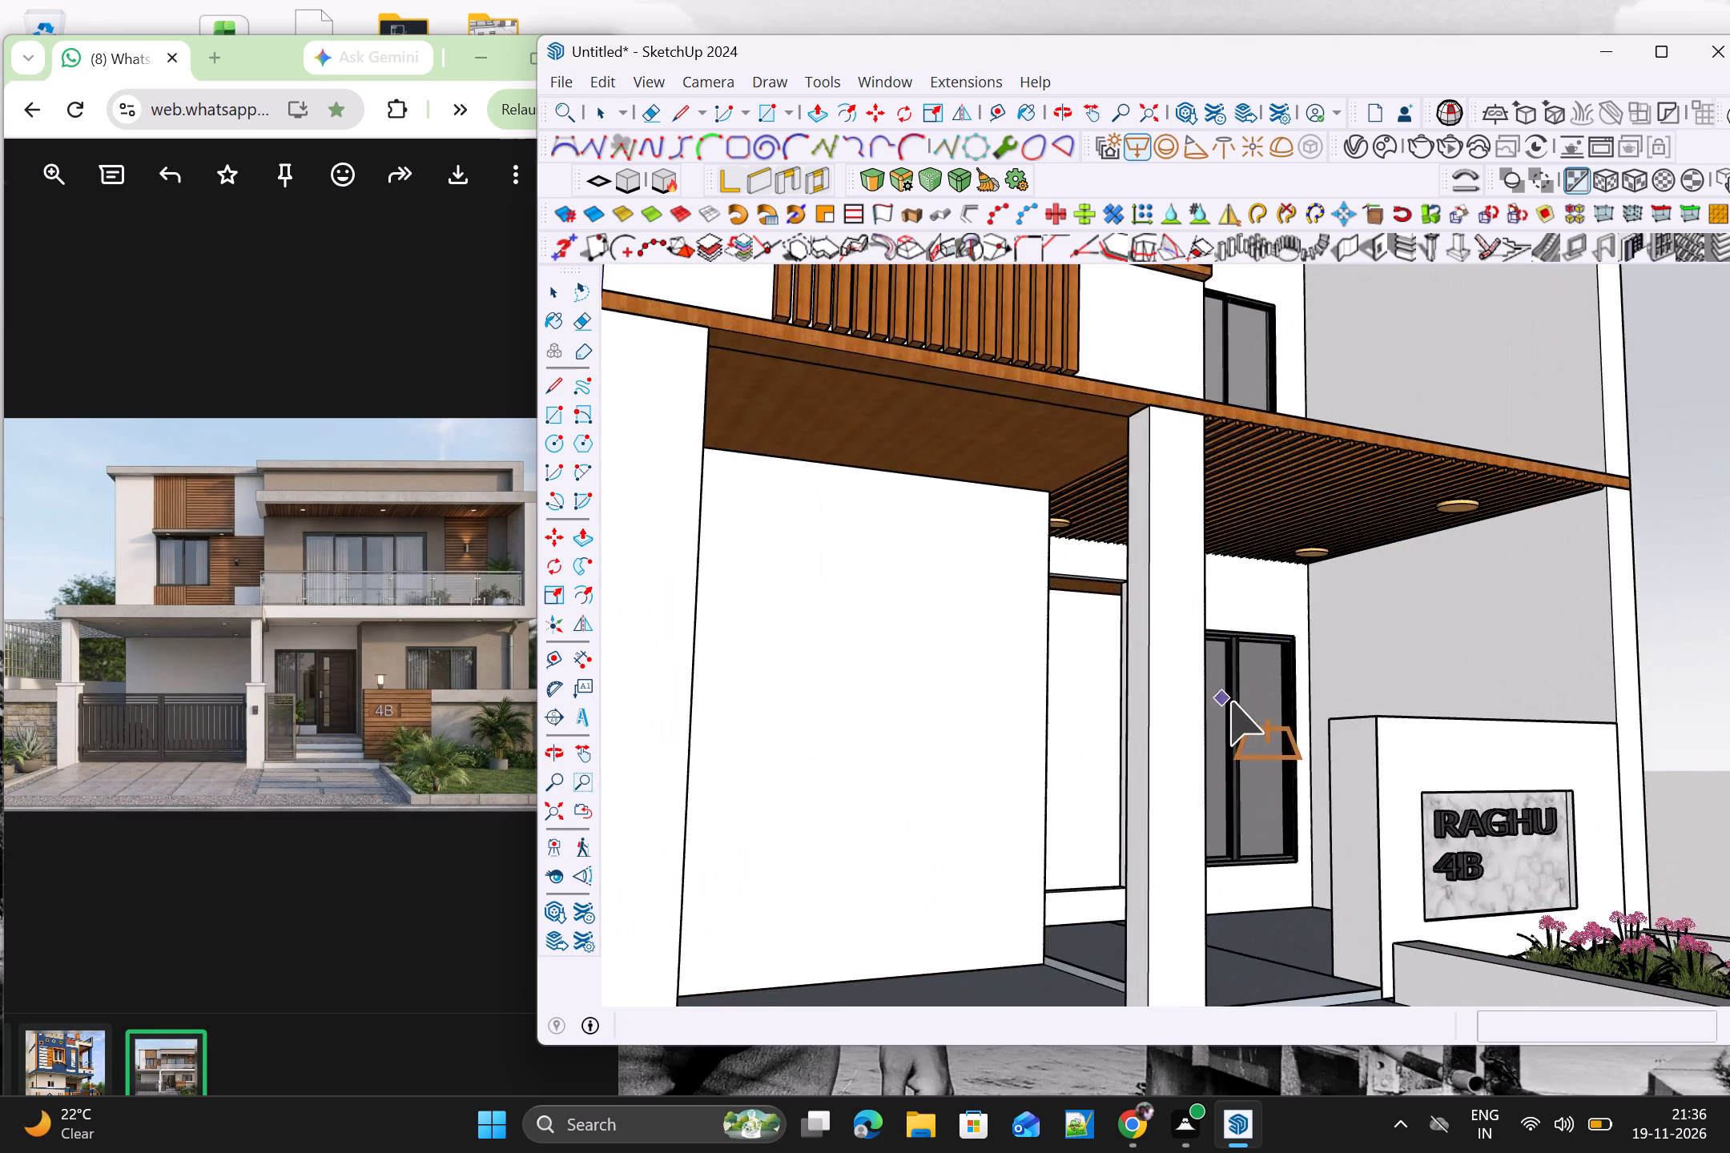
scroll(1229, 700, "up", 3)
scroll(1043, 689, "up", 1)
middle_click_drag(1005, 665, 1088, 710)
scroll(929, 584, "up", 4)
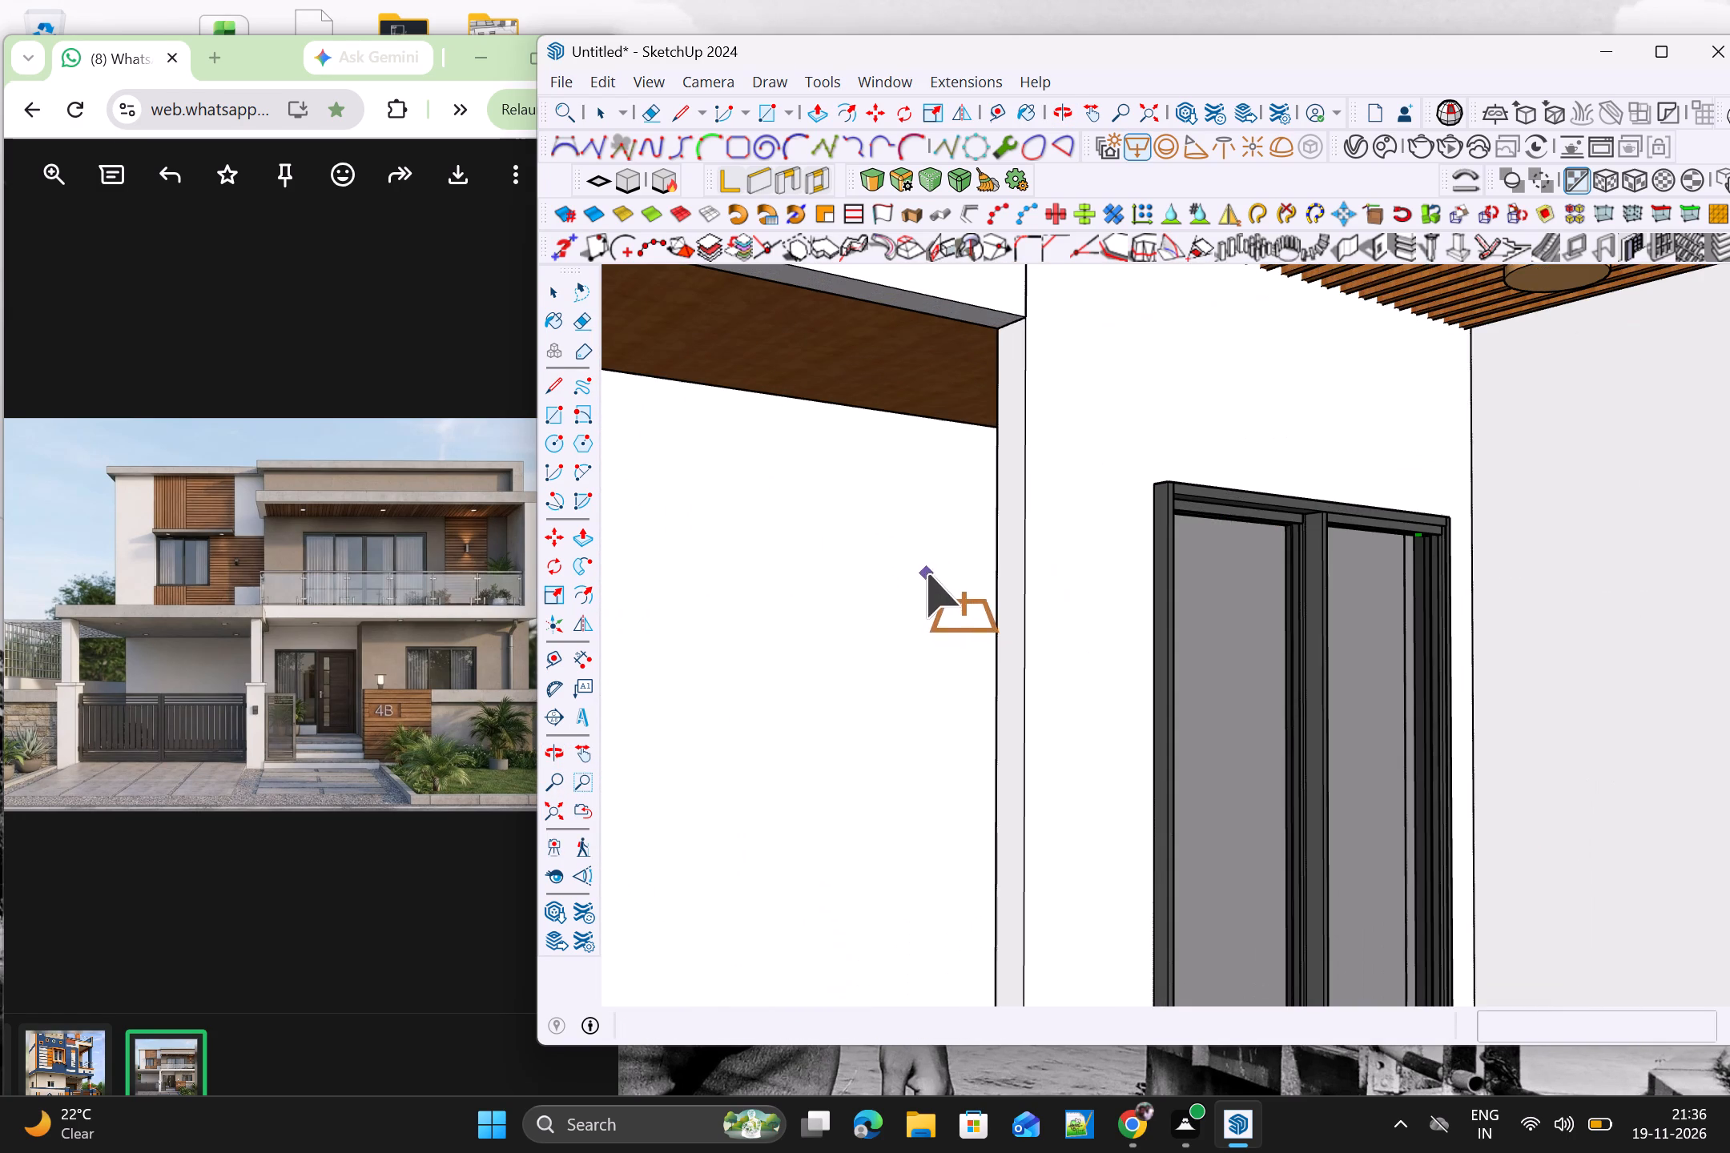
middle_click_drag(926, 551, 901, 556)
scroll(899, 537, "up", 4)
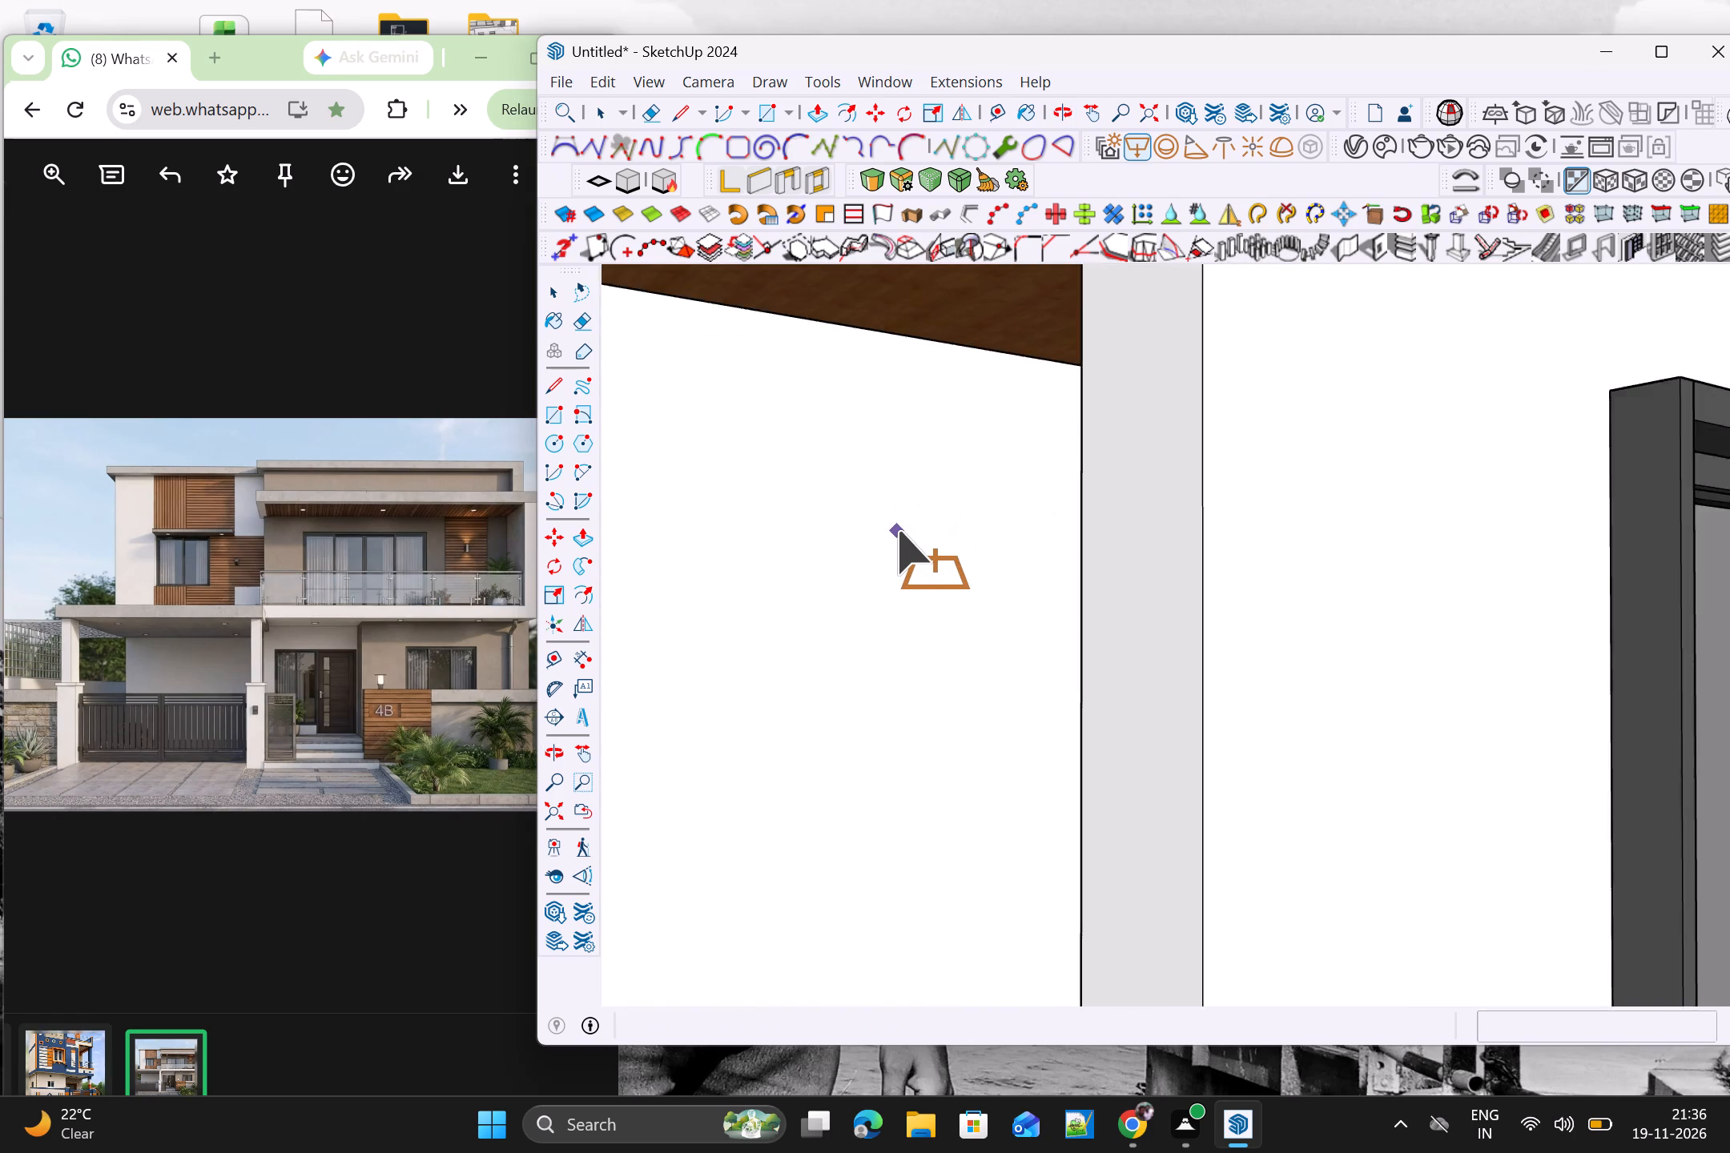
scroll(897, 529, "up", 2)
middle_click_drag(903, 533, 949, 551)
scroll(1101, 467, "down", 5)
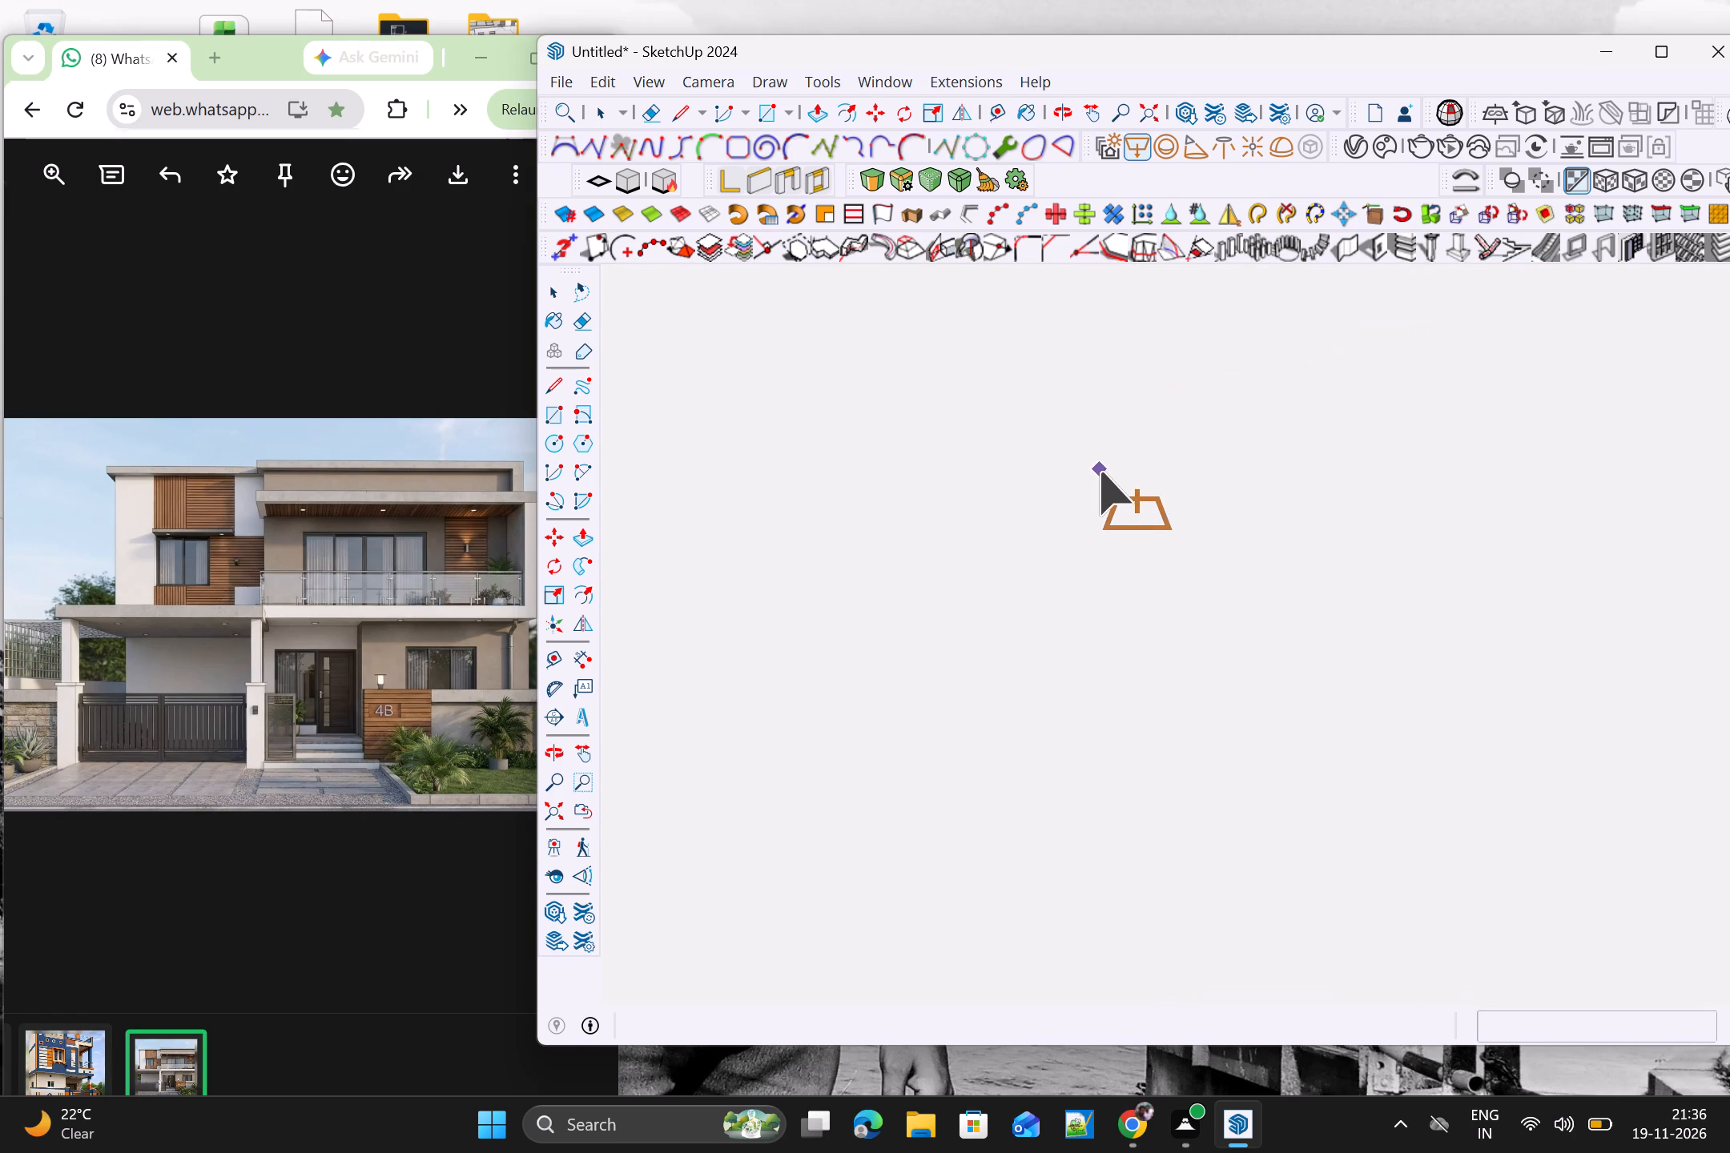
middle_click_drag(1090, 476, 986, 490)
scroll(1004, 480, "up", 3)
middle_click_drag(1018, 494, 1260, 549)
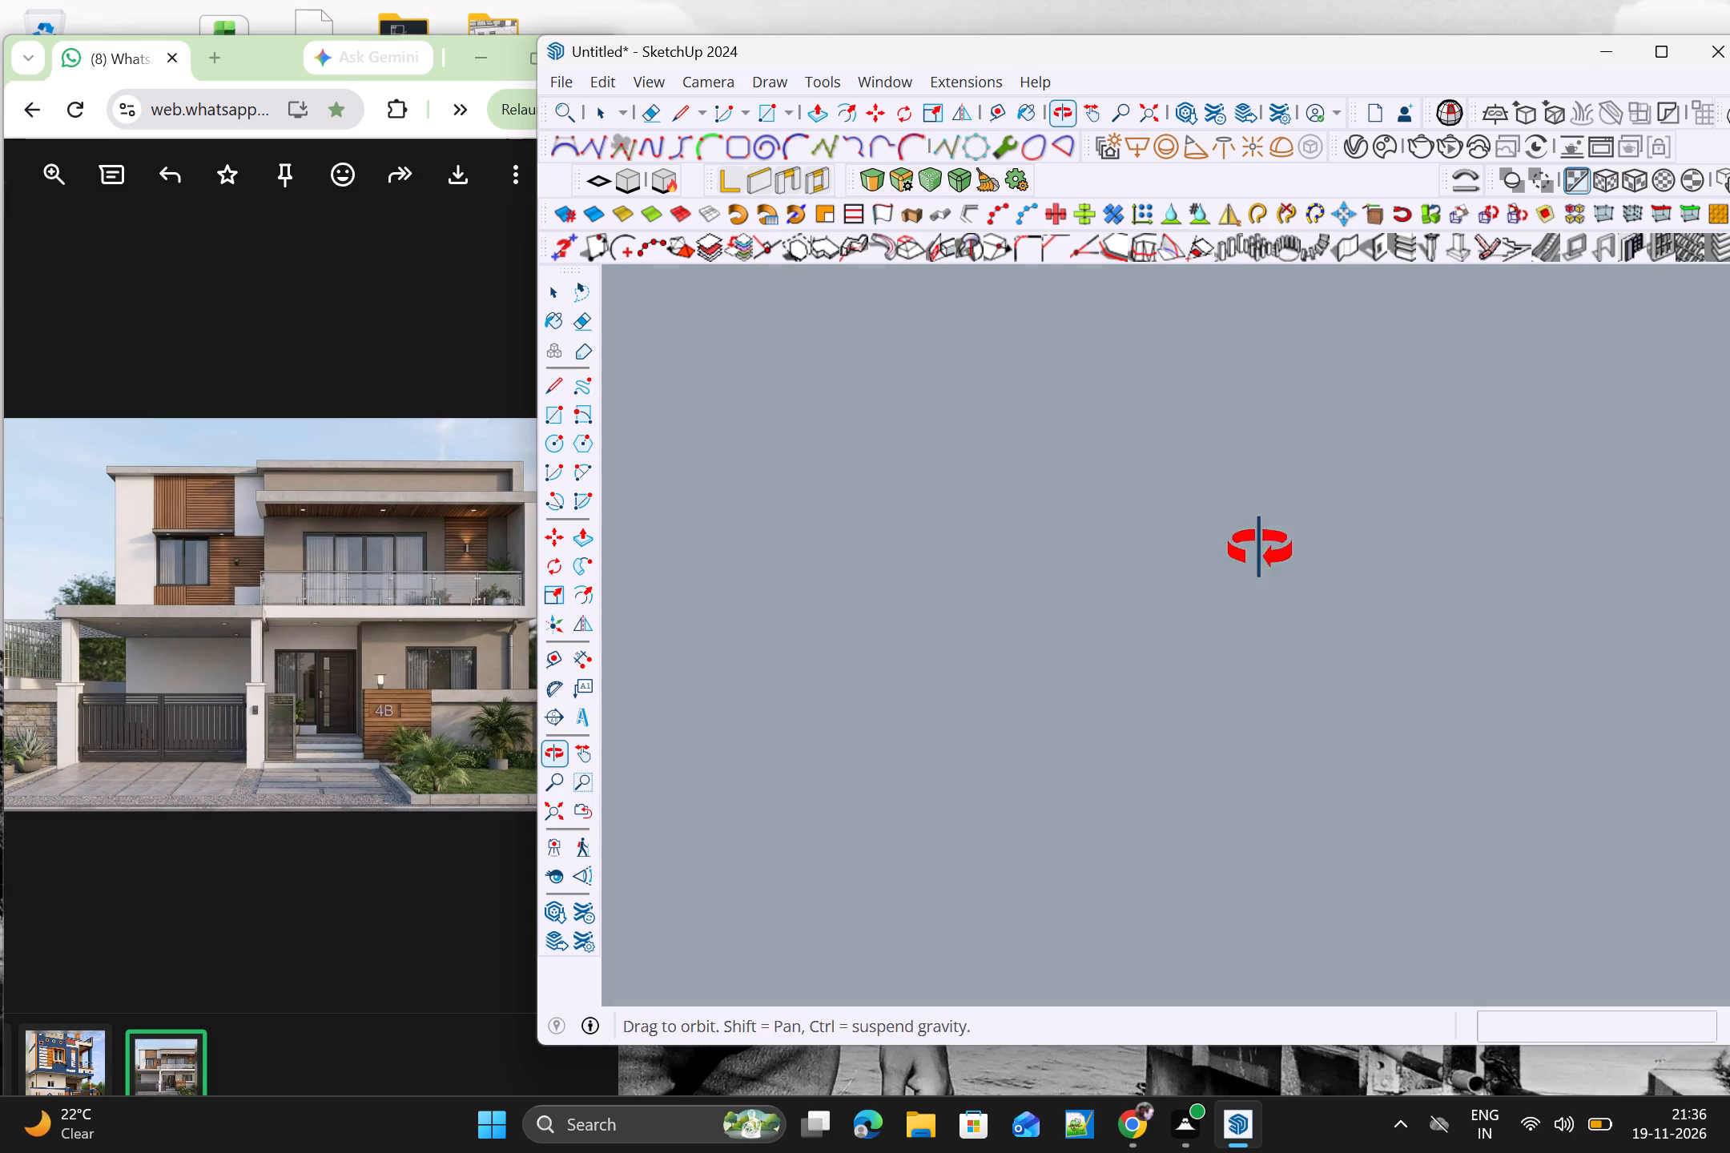
middle_click_drag(1260, 549, 1263, 549)
scroll(1243, 536, "down", 20)
scroll(1243, 536, "down", 13)
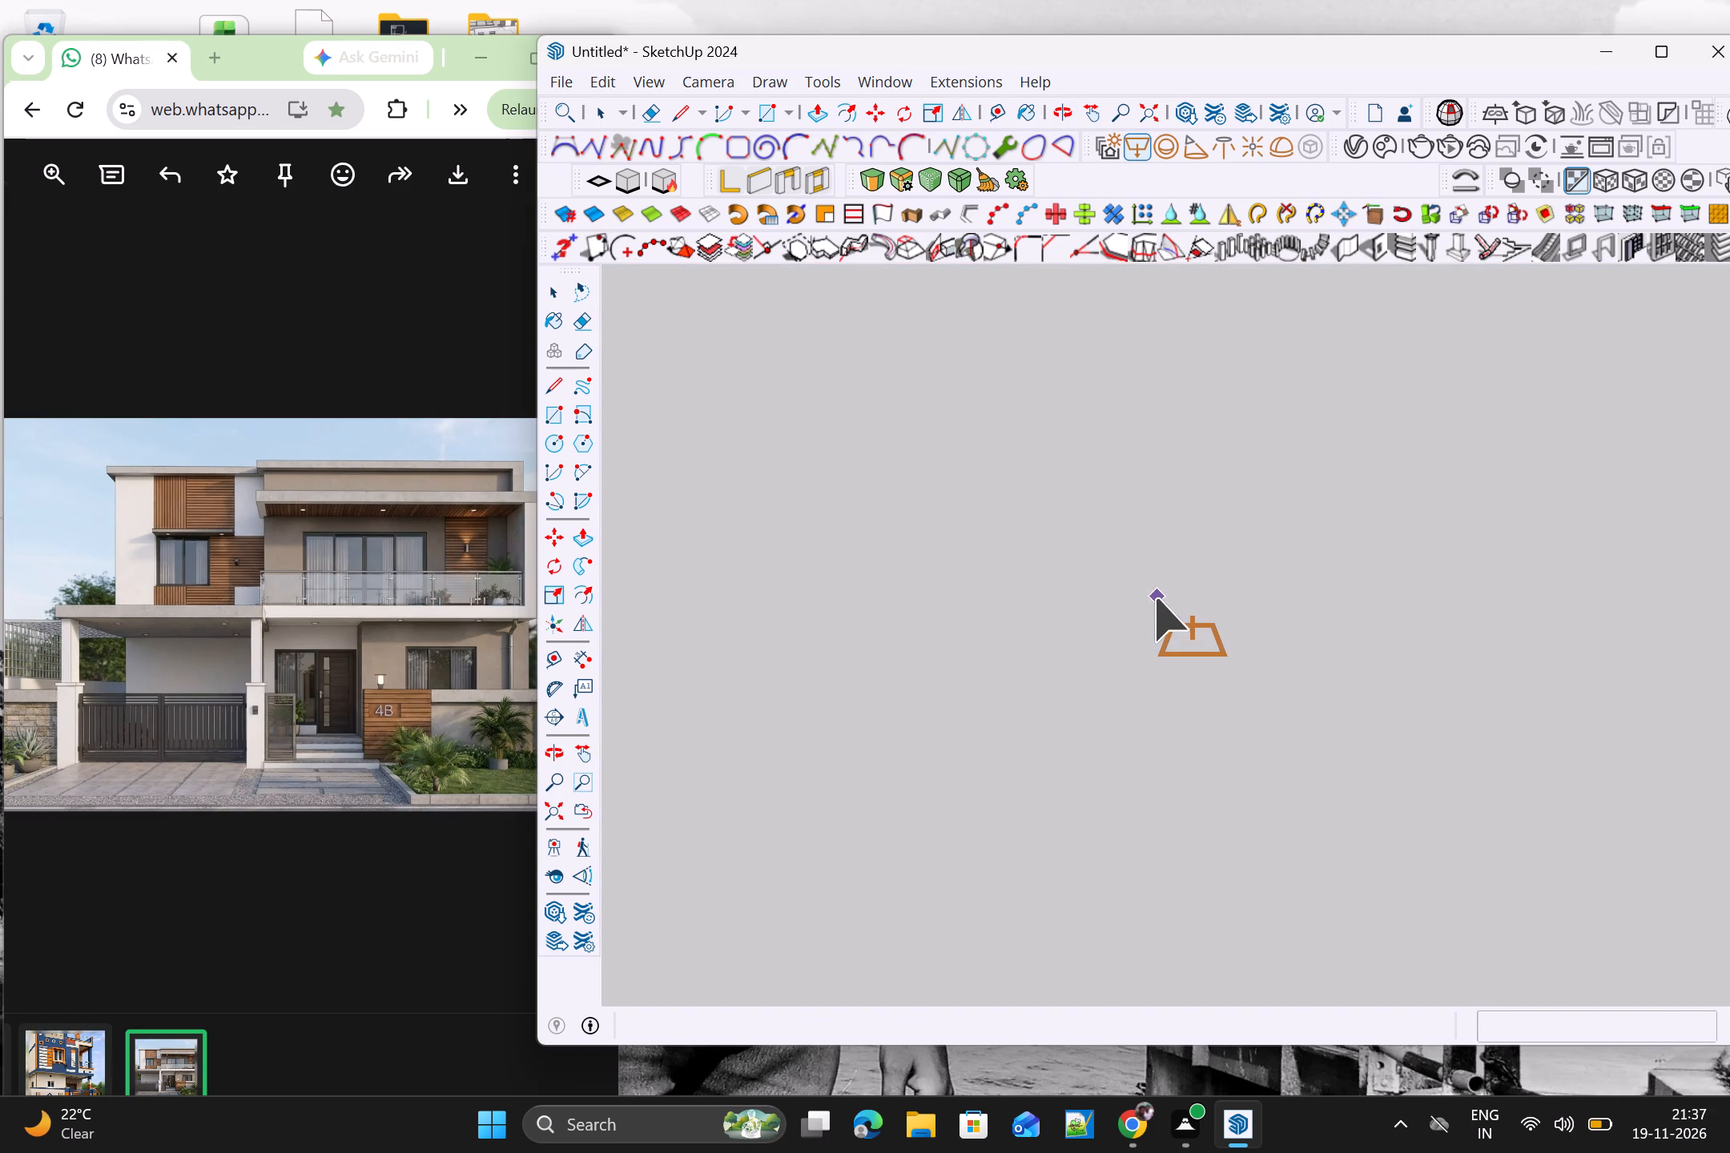
scroll(1154, 597, "down", 3)
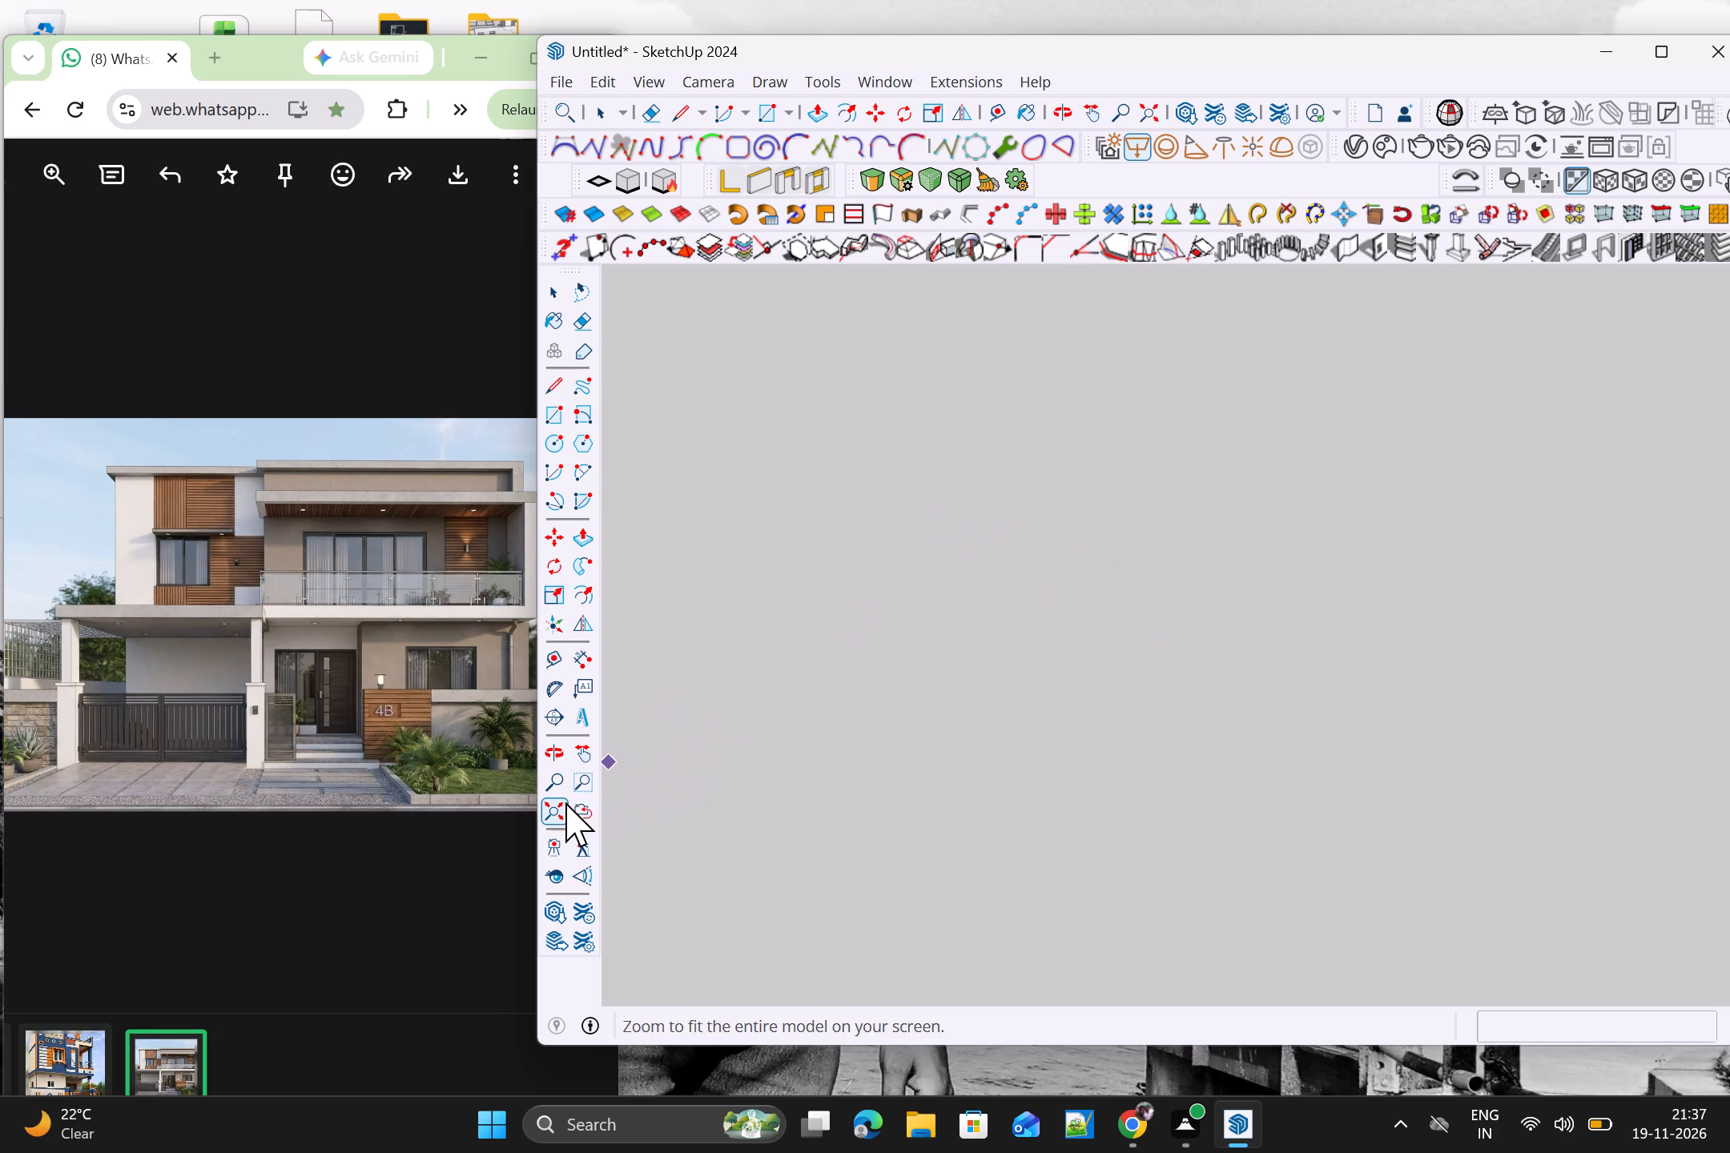
left_click(565, 802)
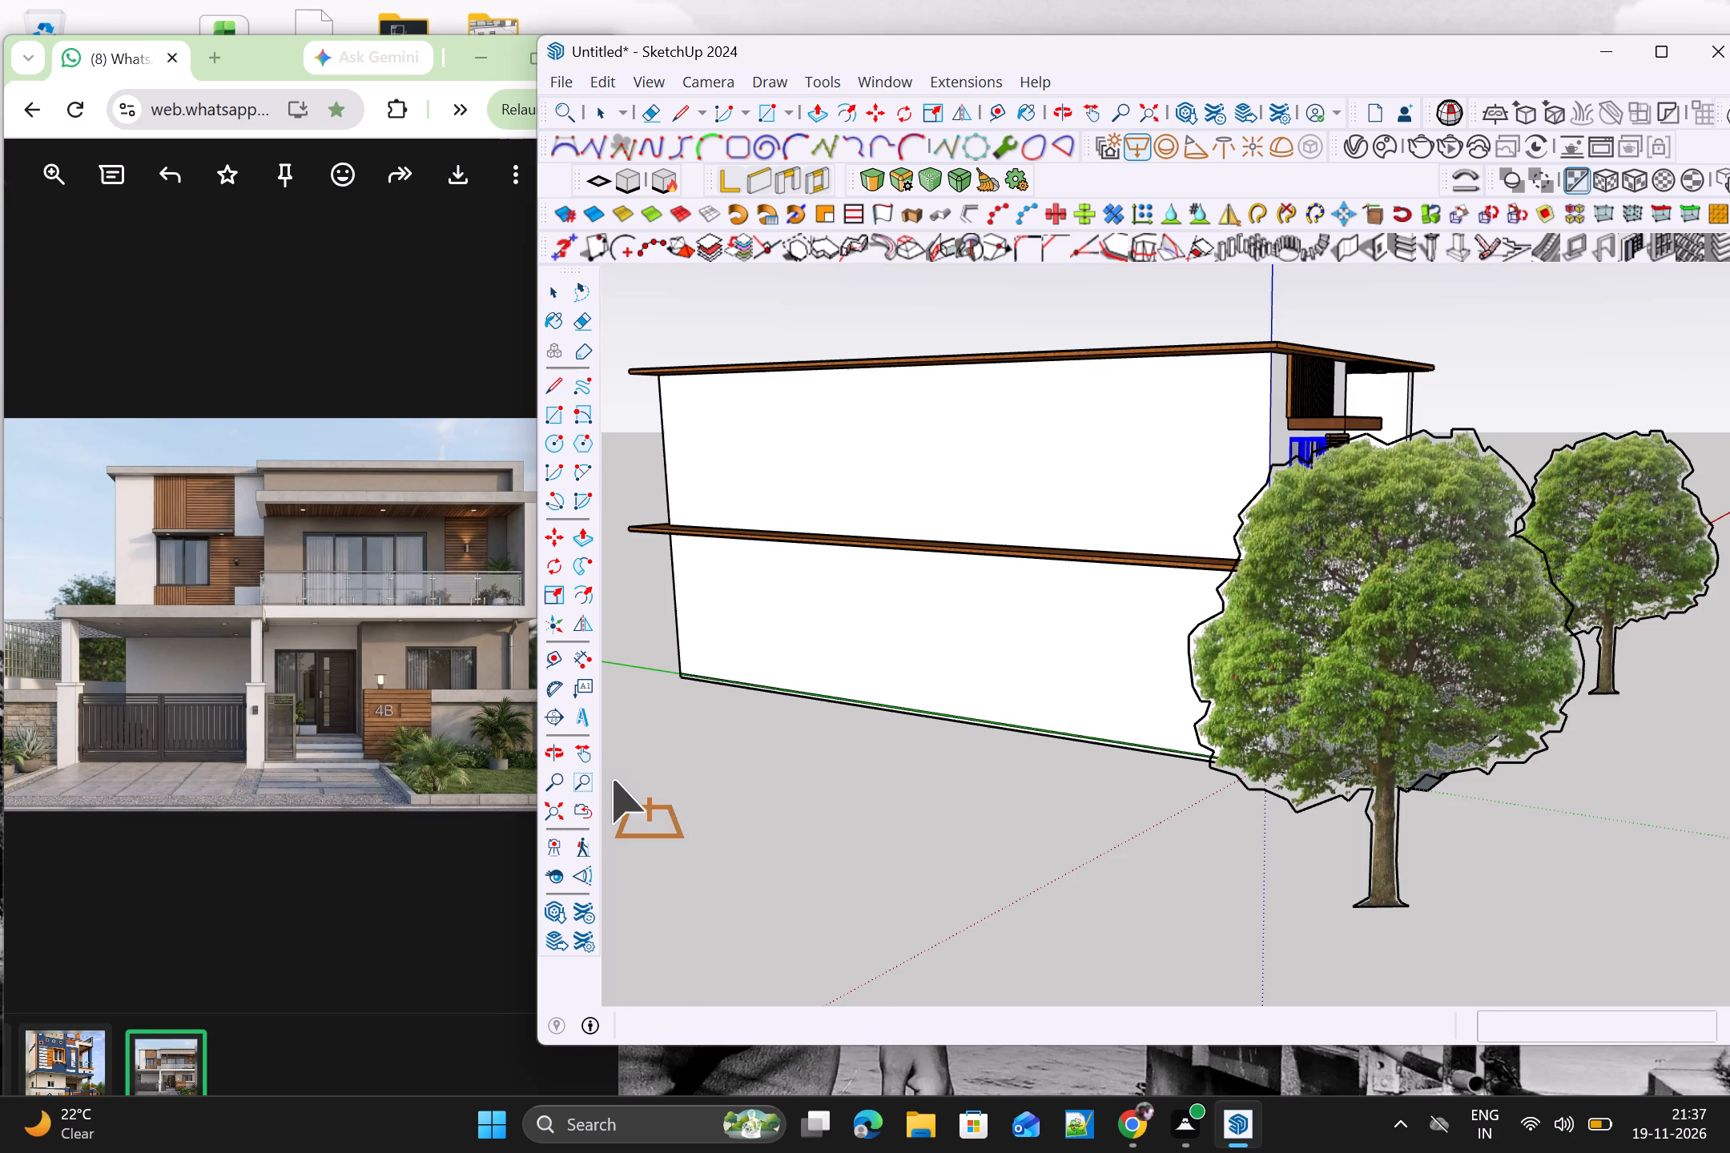
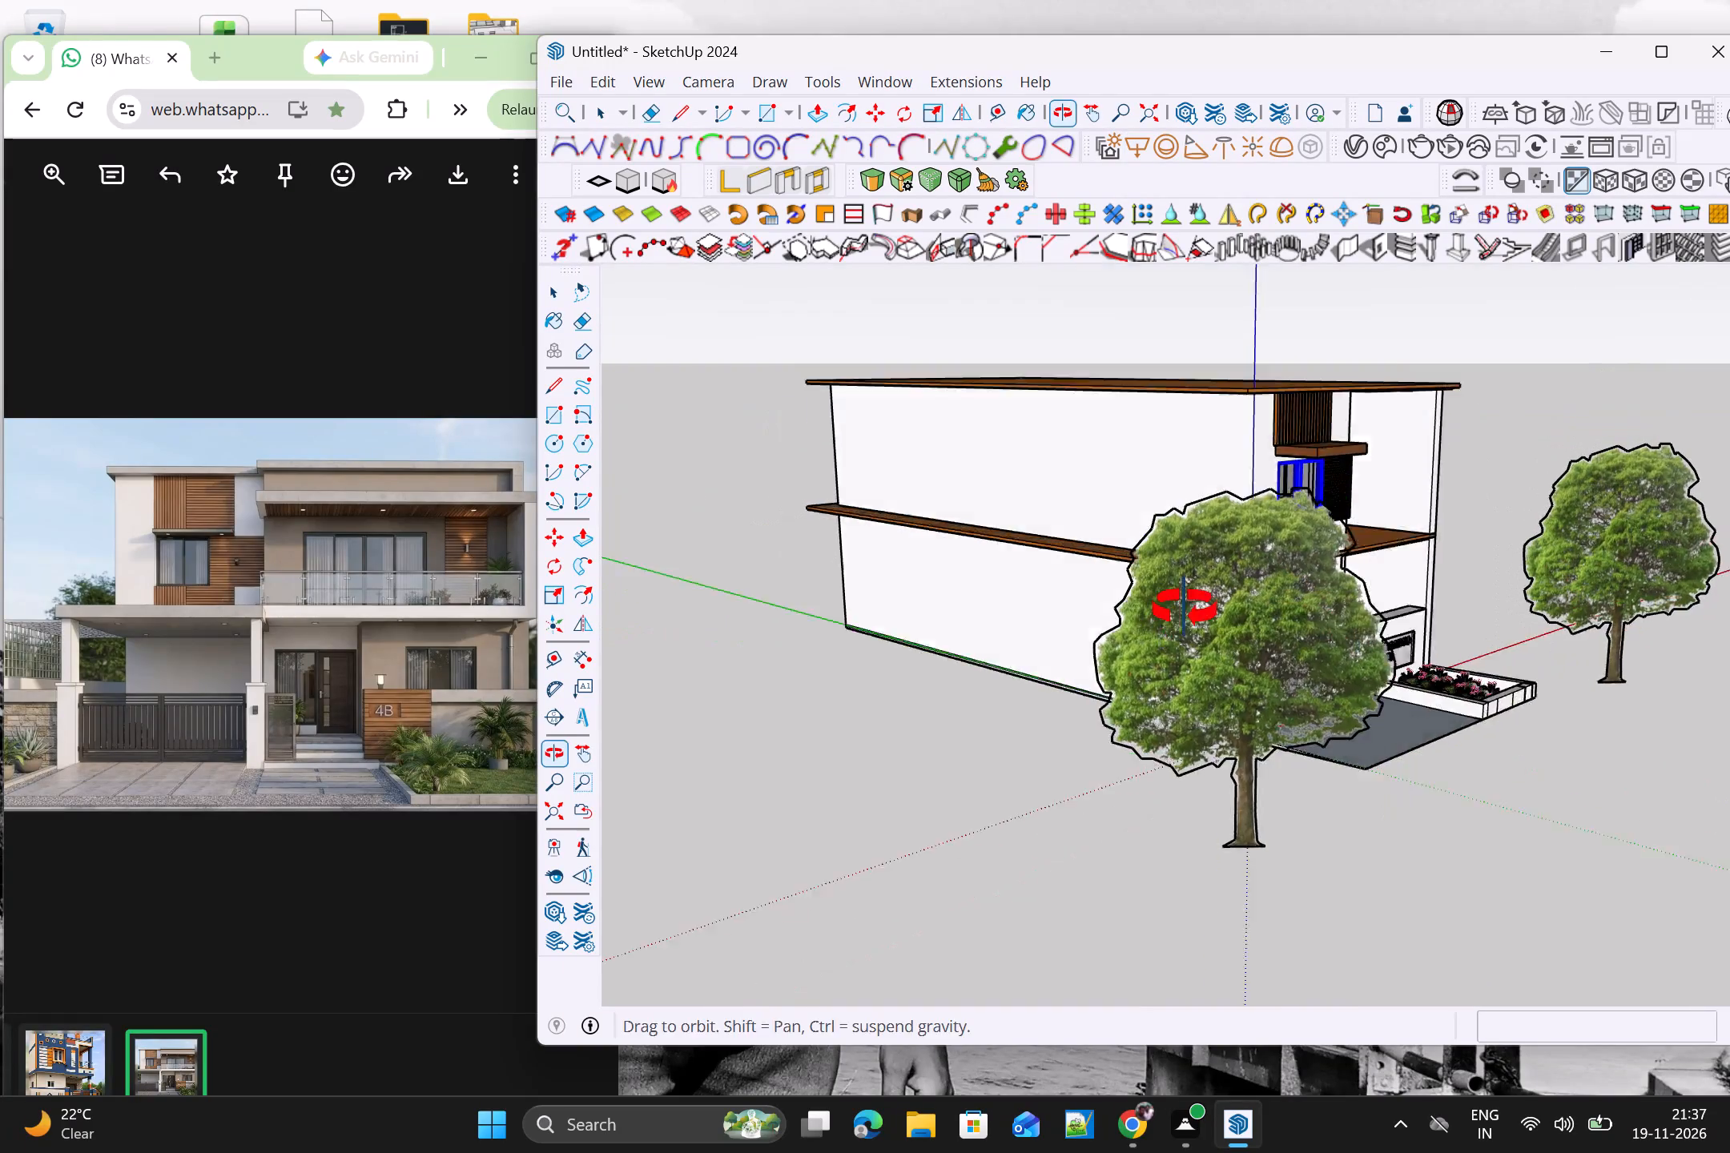
Draw a Rectangle Light across the wooden ceiling inside the ground-floor entrance doorway.
scroll(1359, 542, "up", 8)
middle_click_drag(1285, 623, 1306, 514)
scroll(1286, 621, "up", 1)
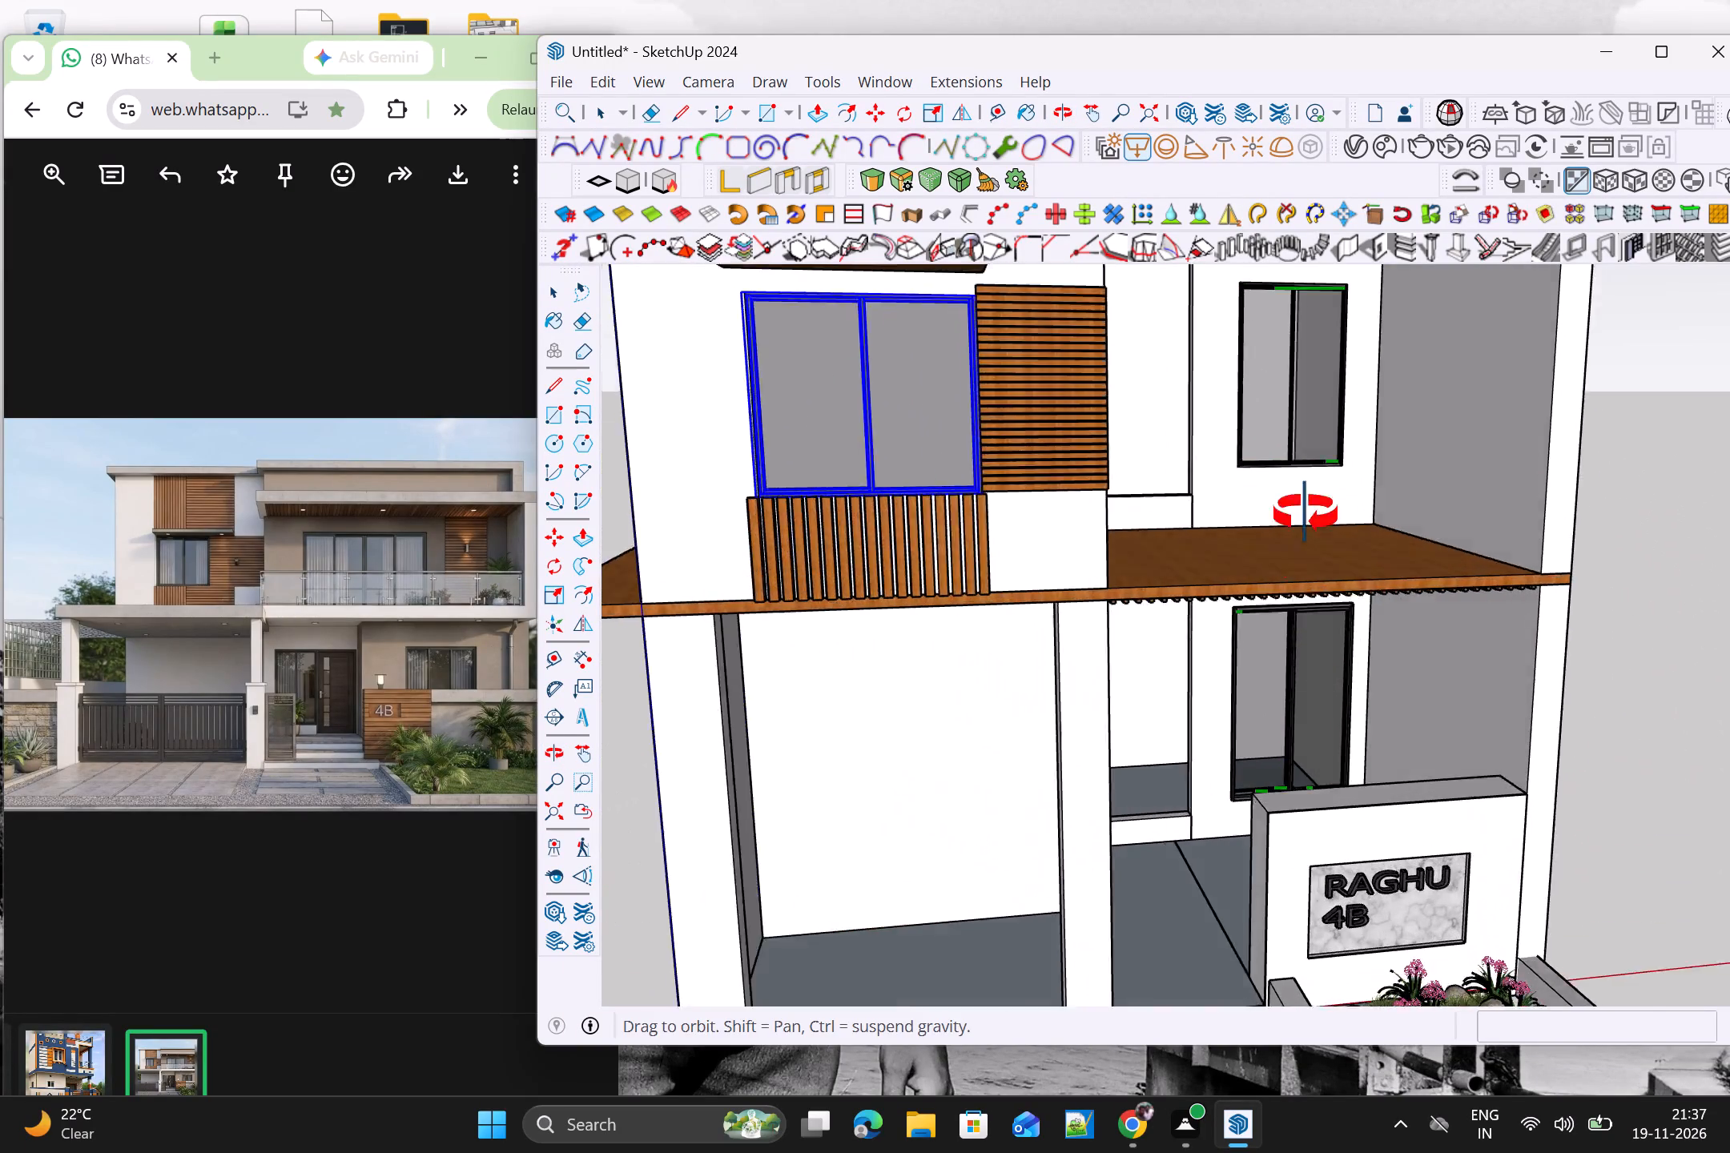
middle_click_drag(1306, 514, 1305, 426)
scroll(1180, 714, "up", 13)
middle_click_drag(1049, 646, 1117, 563)
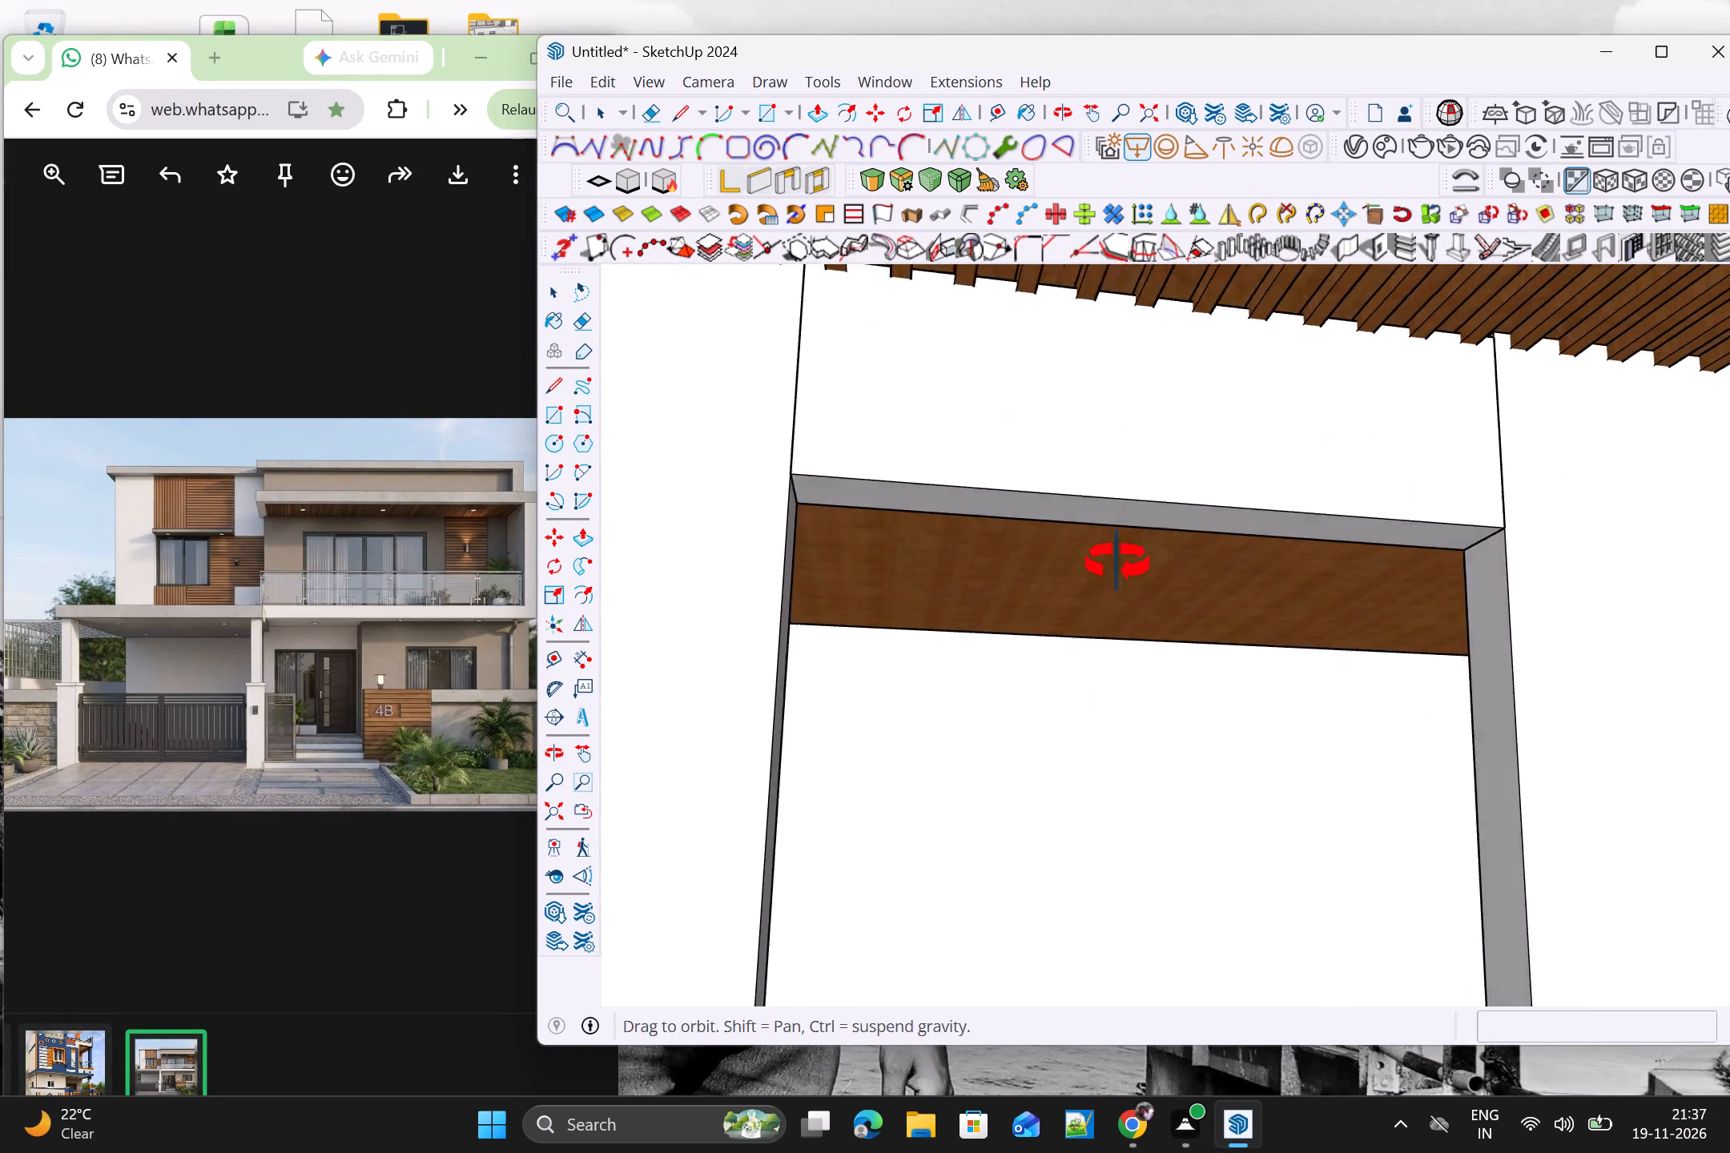
middle_click_drag(1117, 563, 1060, 642)
scroll(1108, 608, "up", 3)
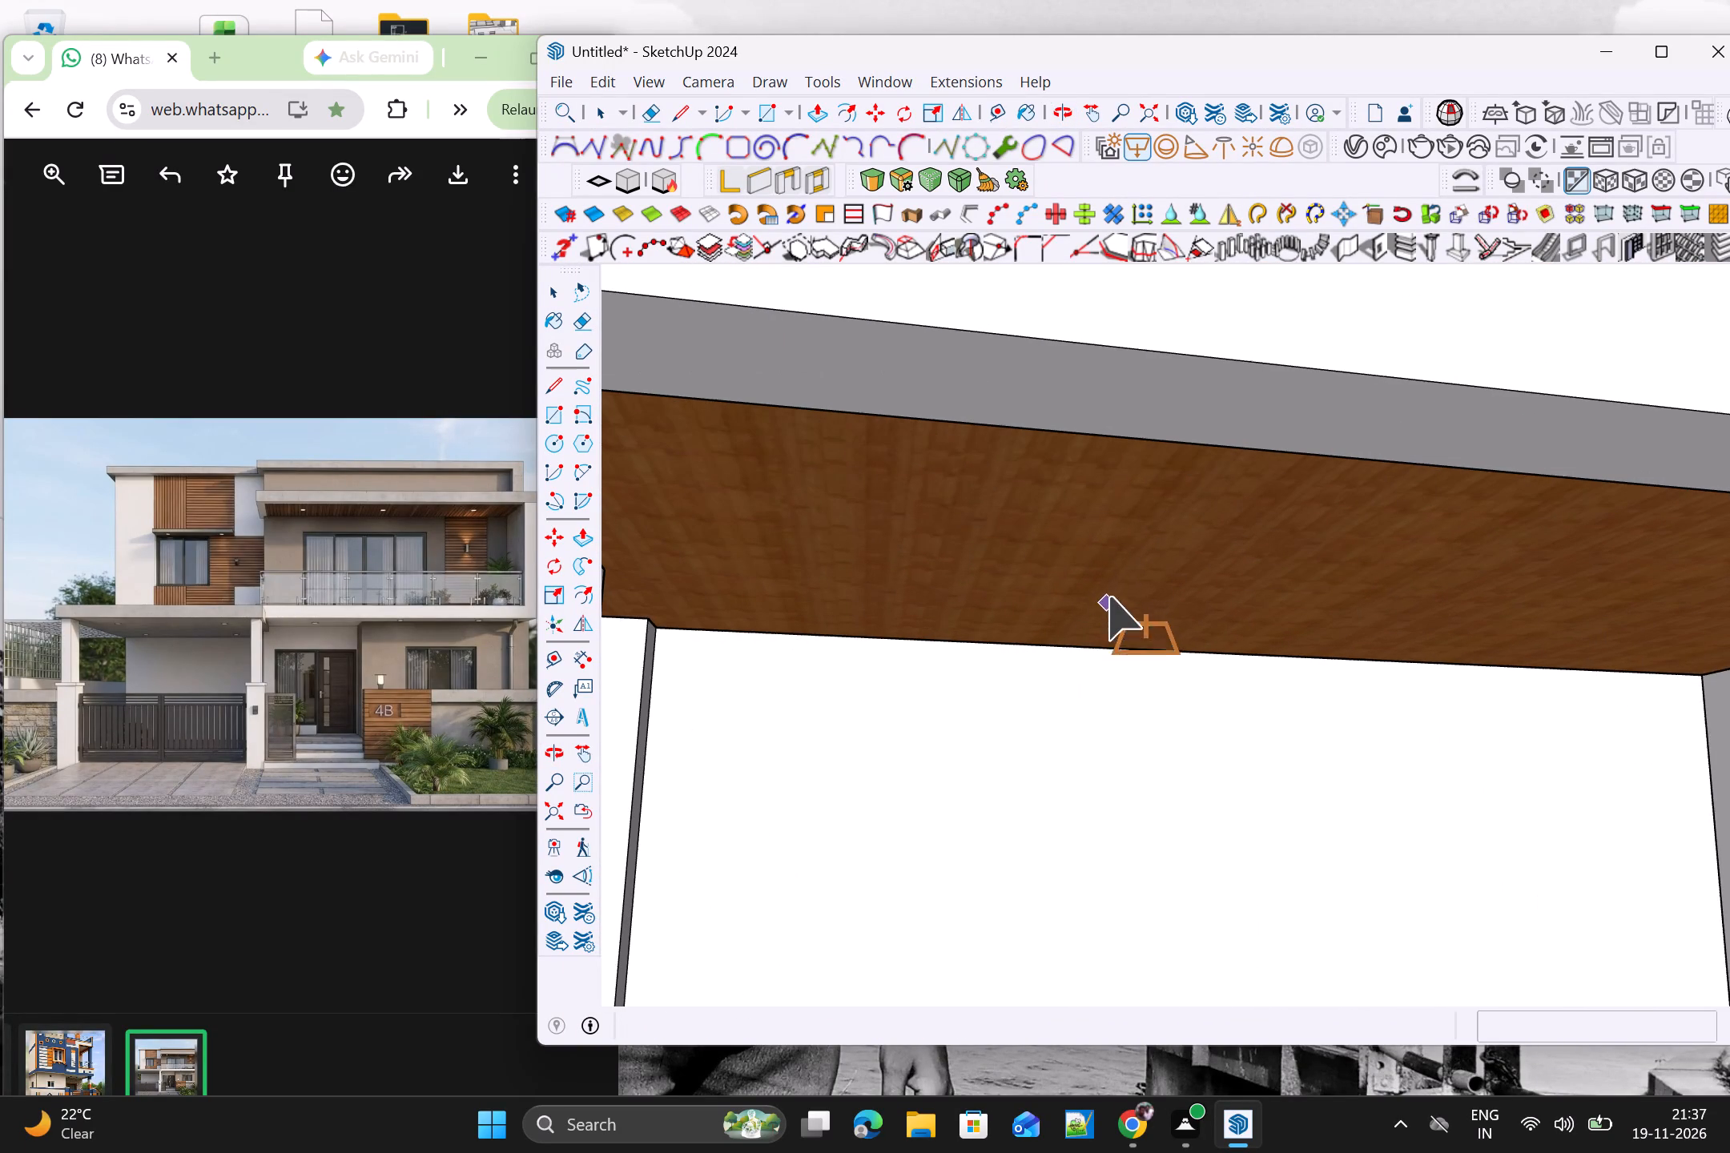
left_click_drag(781, 464, 789, 472)
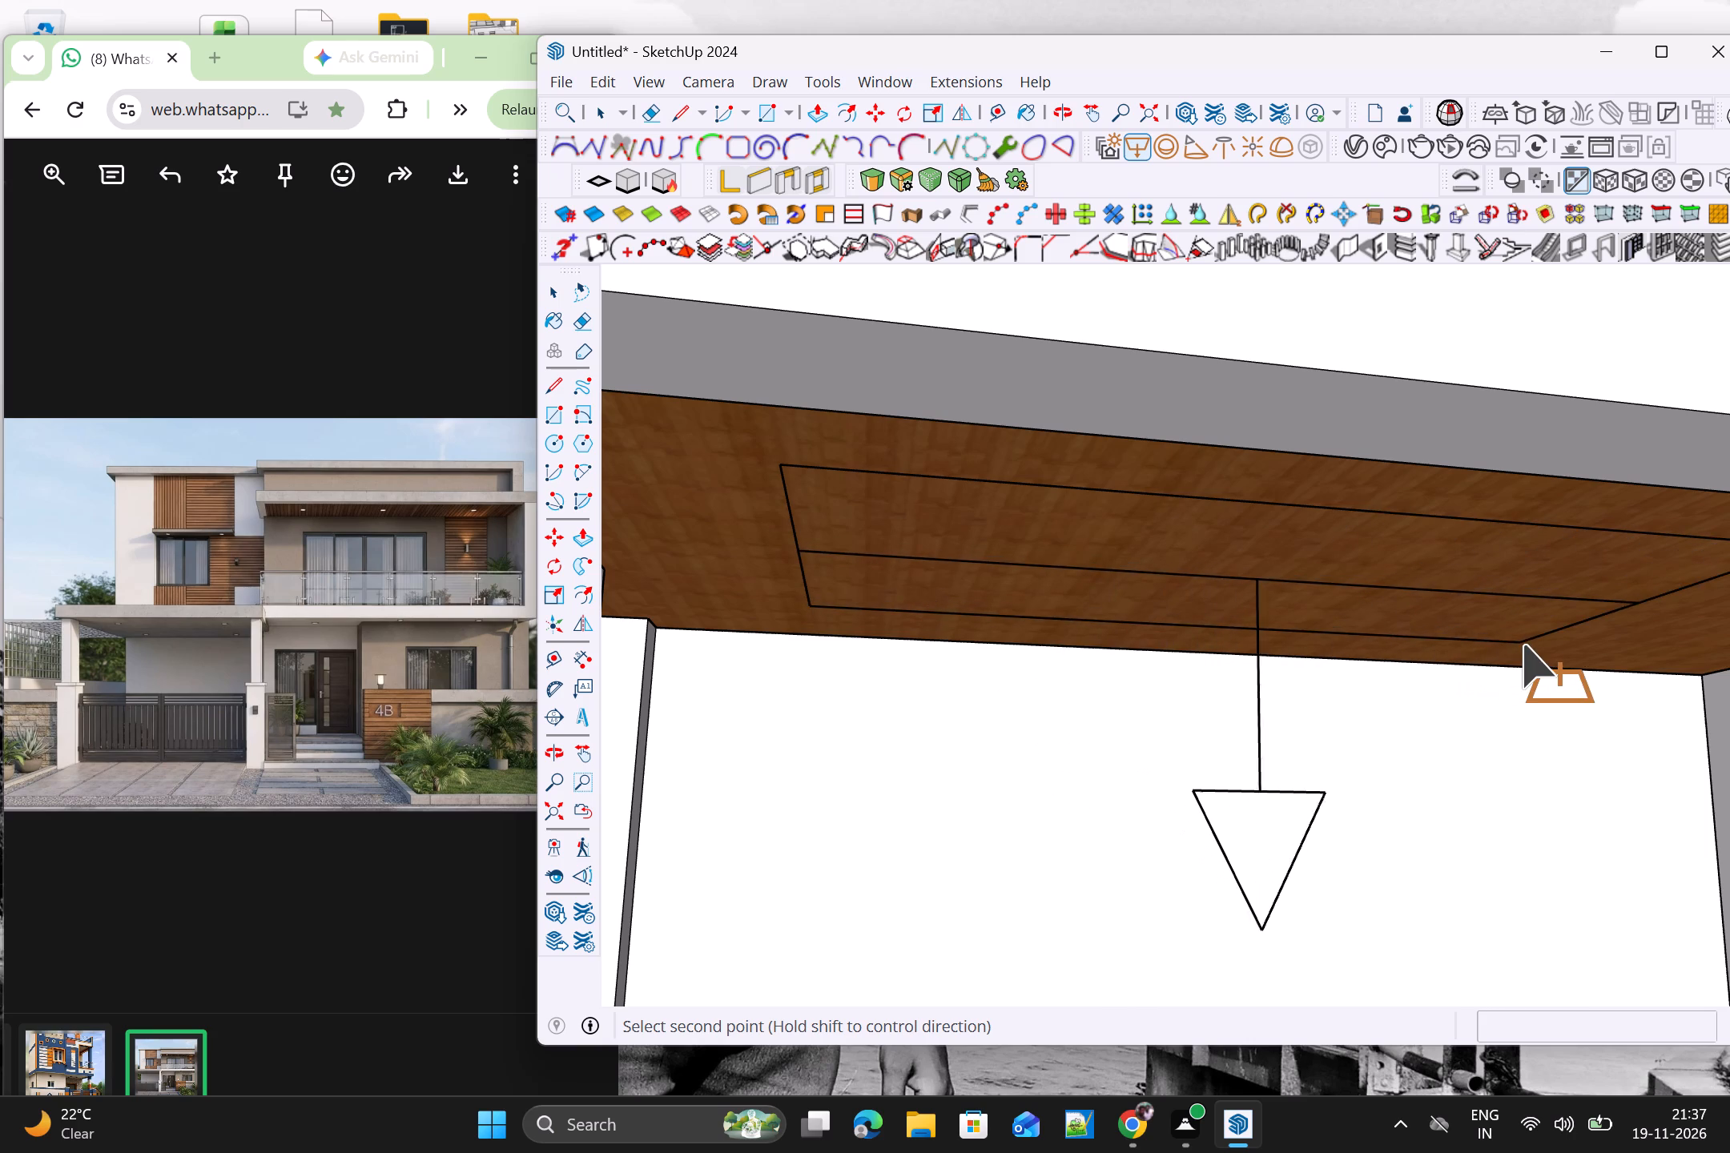
left_click(1530, 643)
Draw a Rectangle Light across the wooden ceiling inside the upper-floor balcony's door opening.
scroll(1505, 642, "down", 4)
scroll(1445, 695, "down", 6)
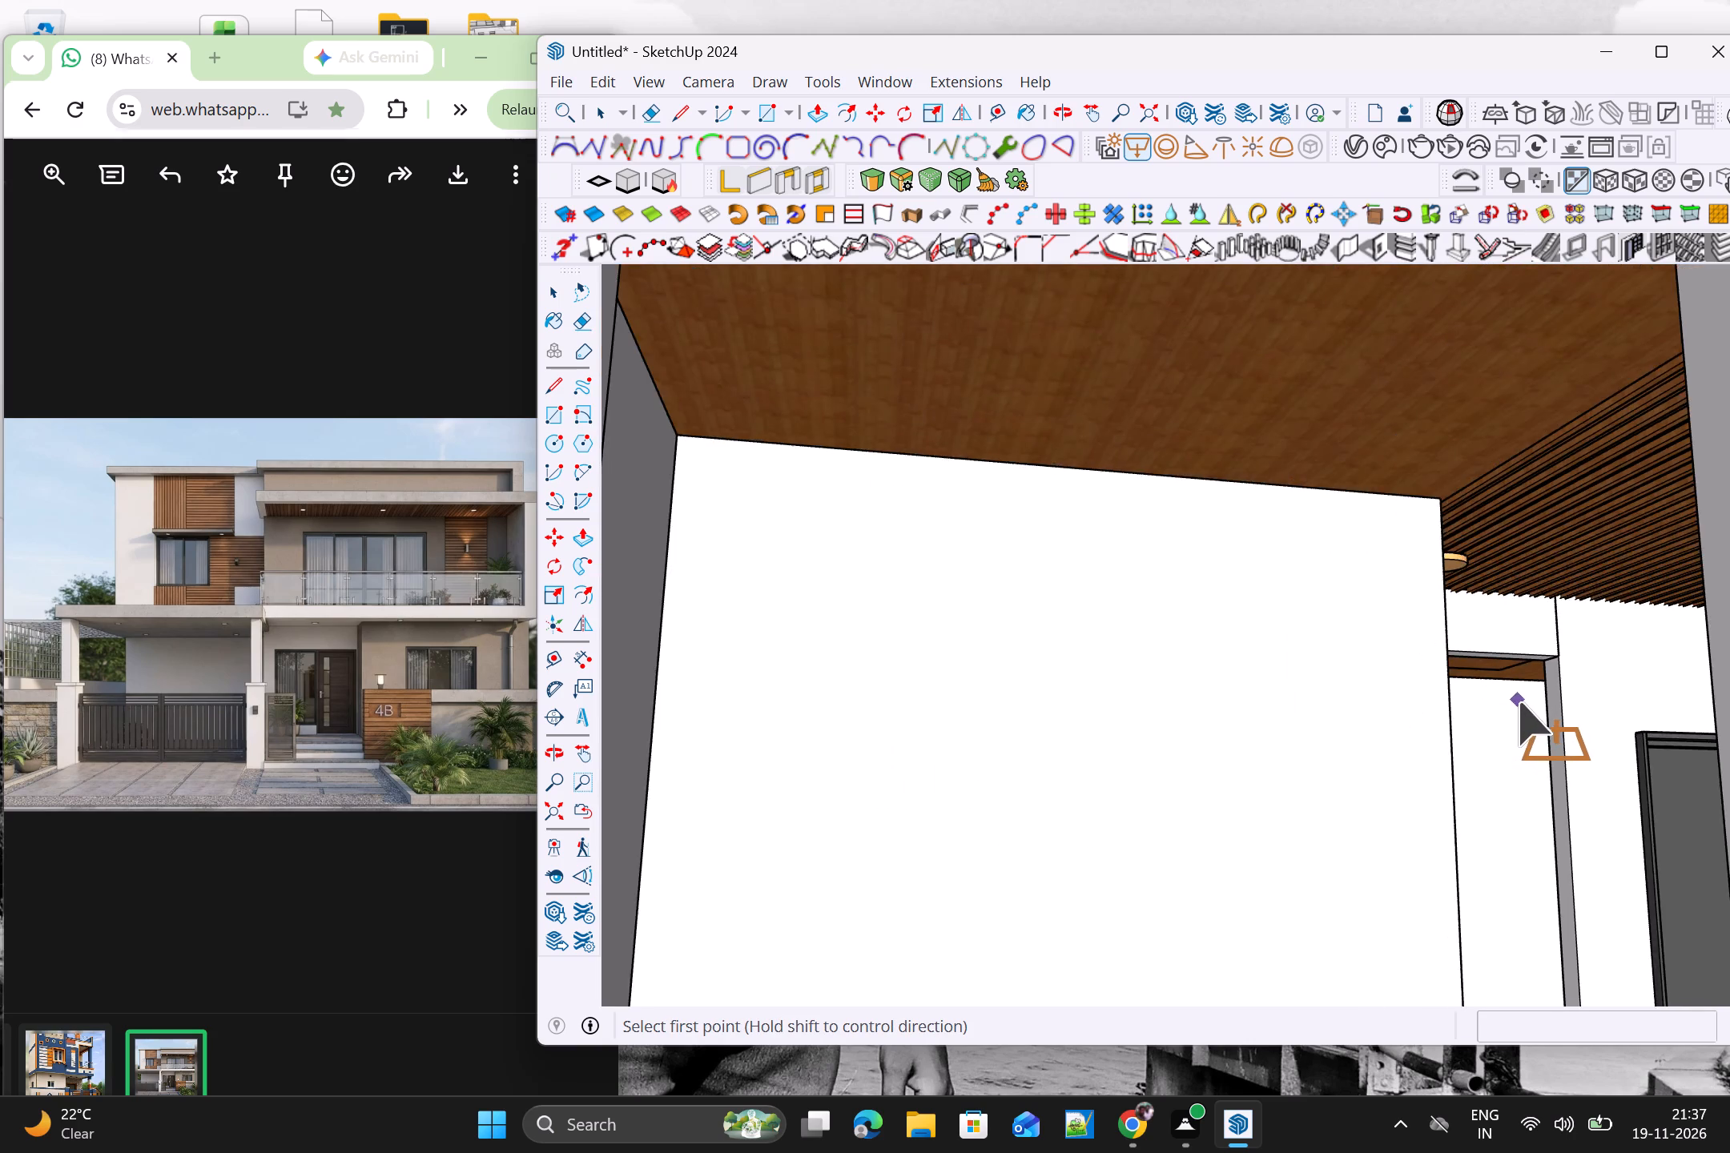
scroll(1515, 701, "down", 3)
middle_click_drag(1509, 676, 1130, 920, "shift")
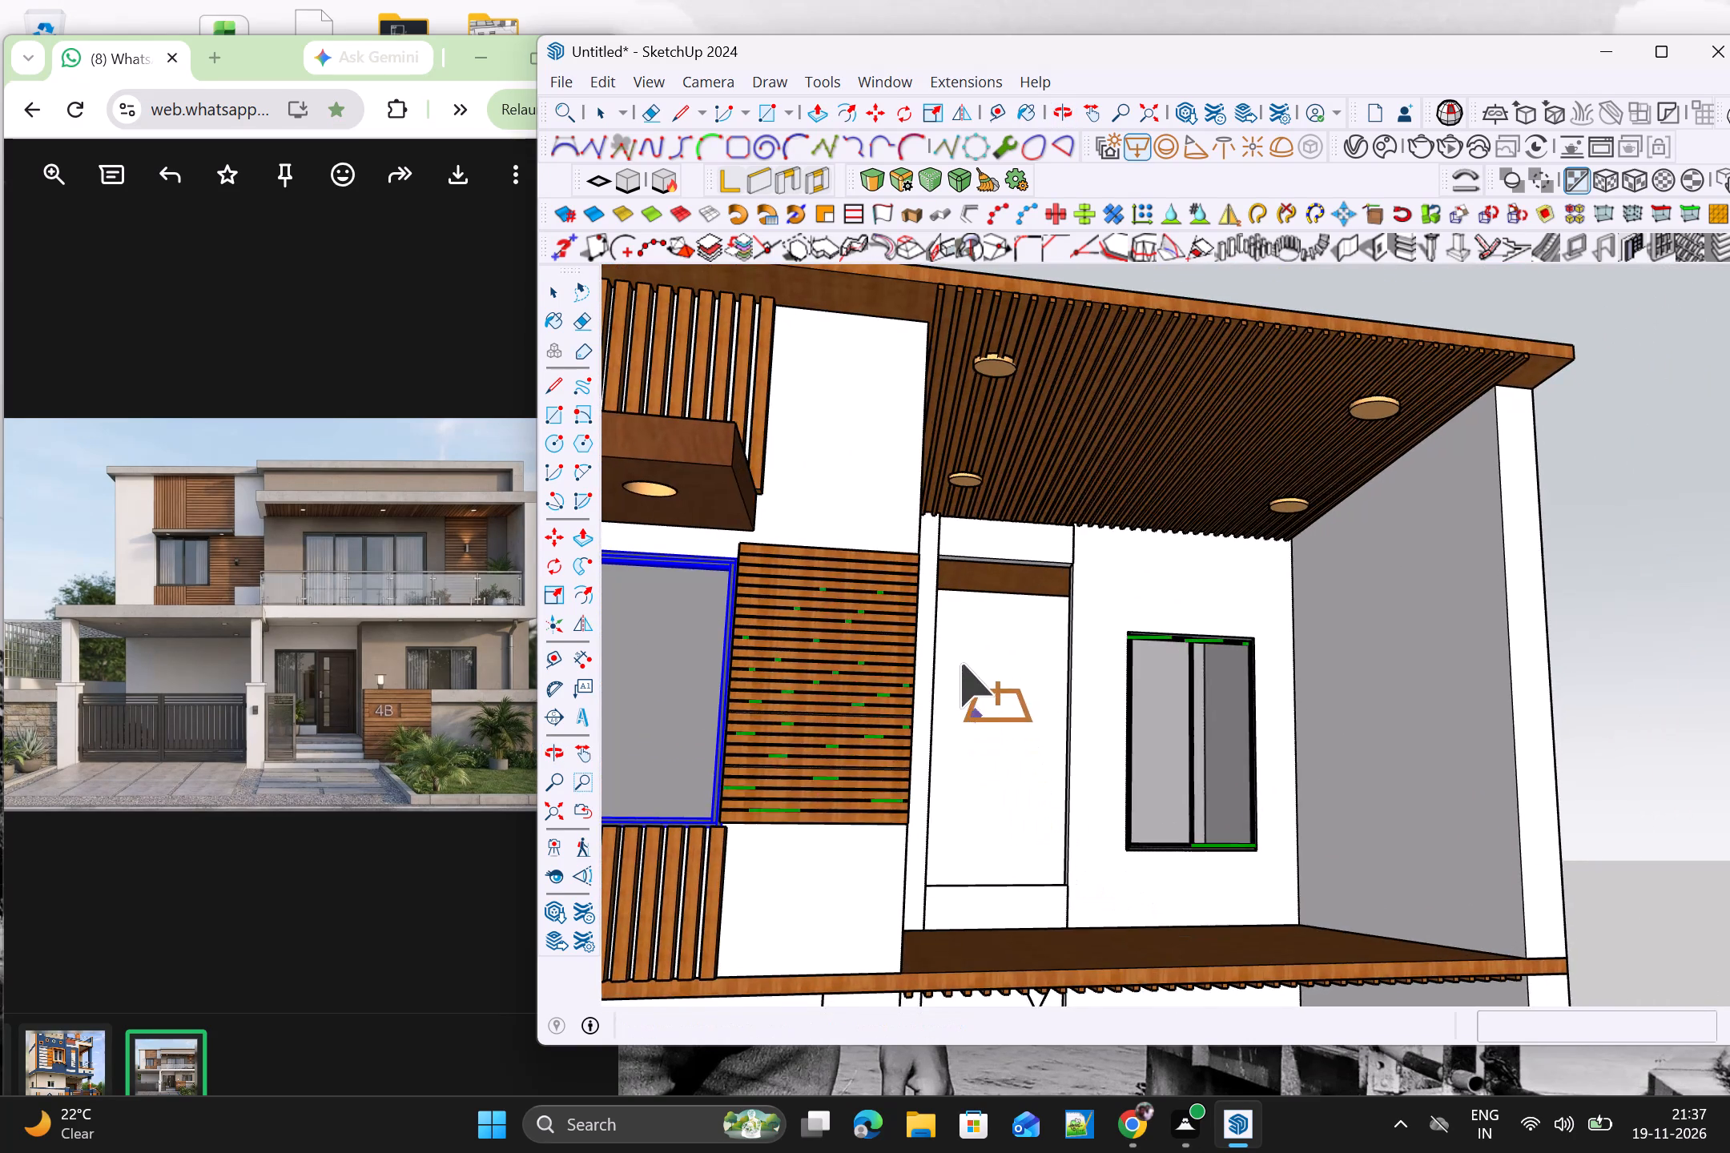
scroll(960, 649, "up", 7)
scroll(939, 512, "up", 2)
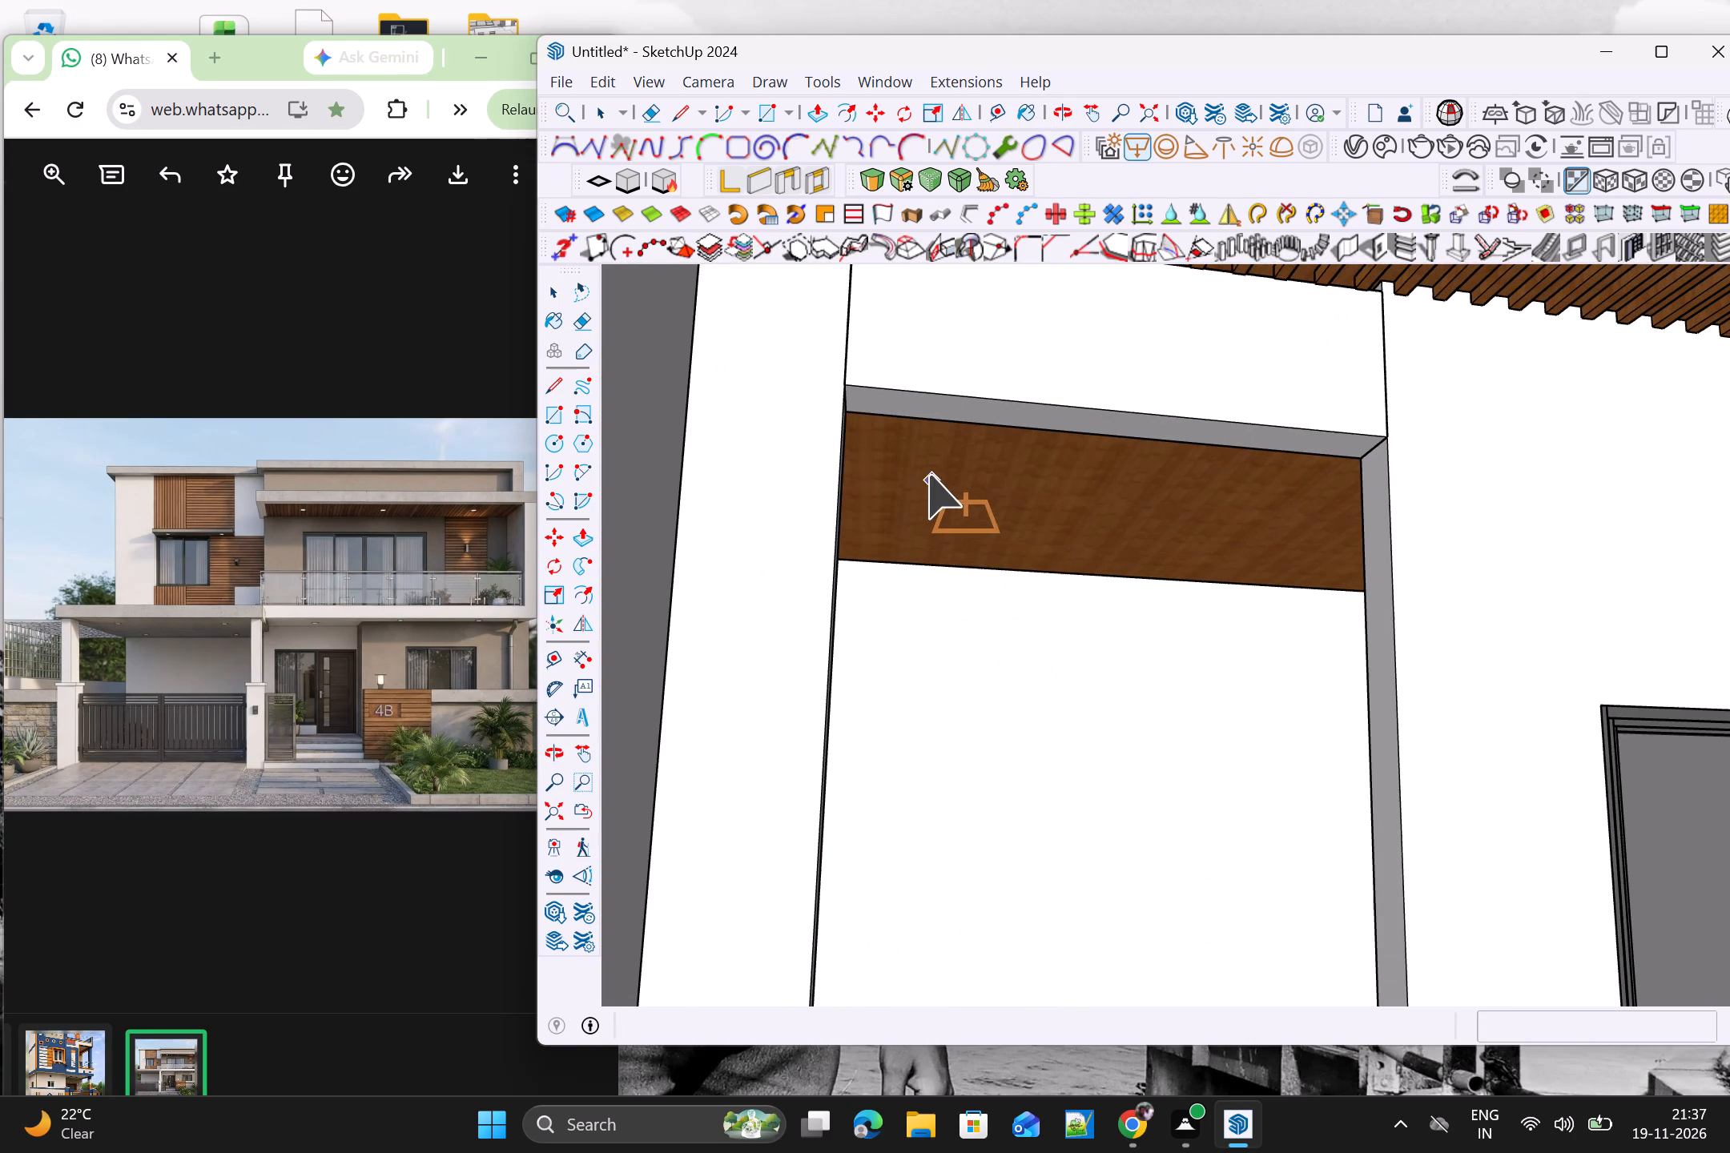
middle_click_drag(911, 457, 911, 407)
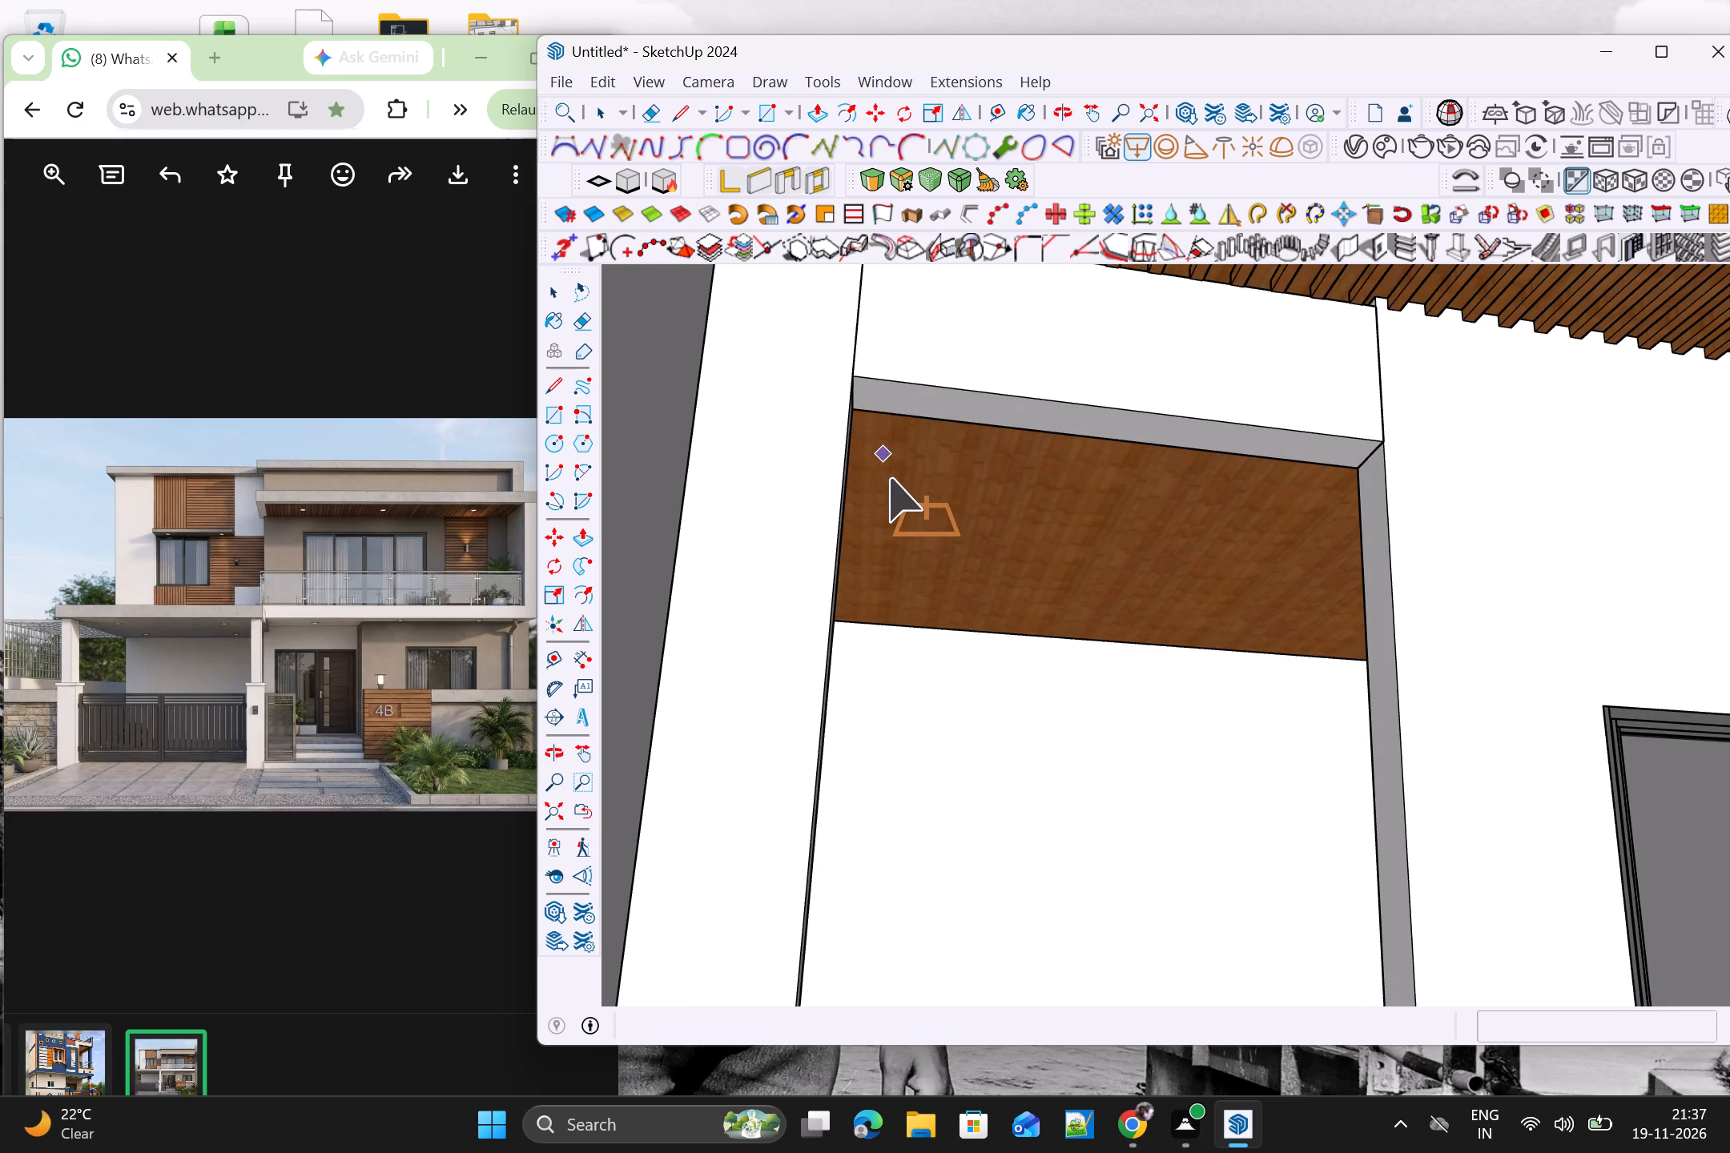
scroll(888, 476, "up", 3)
left_click(875, 426)
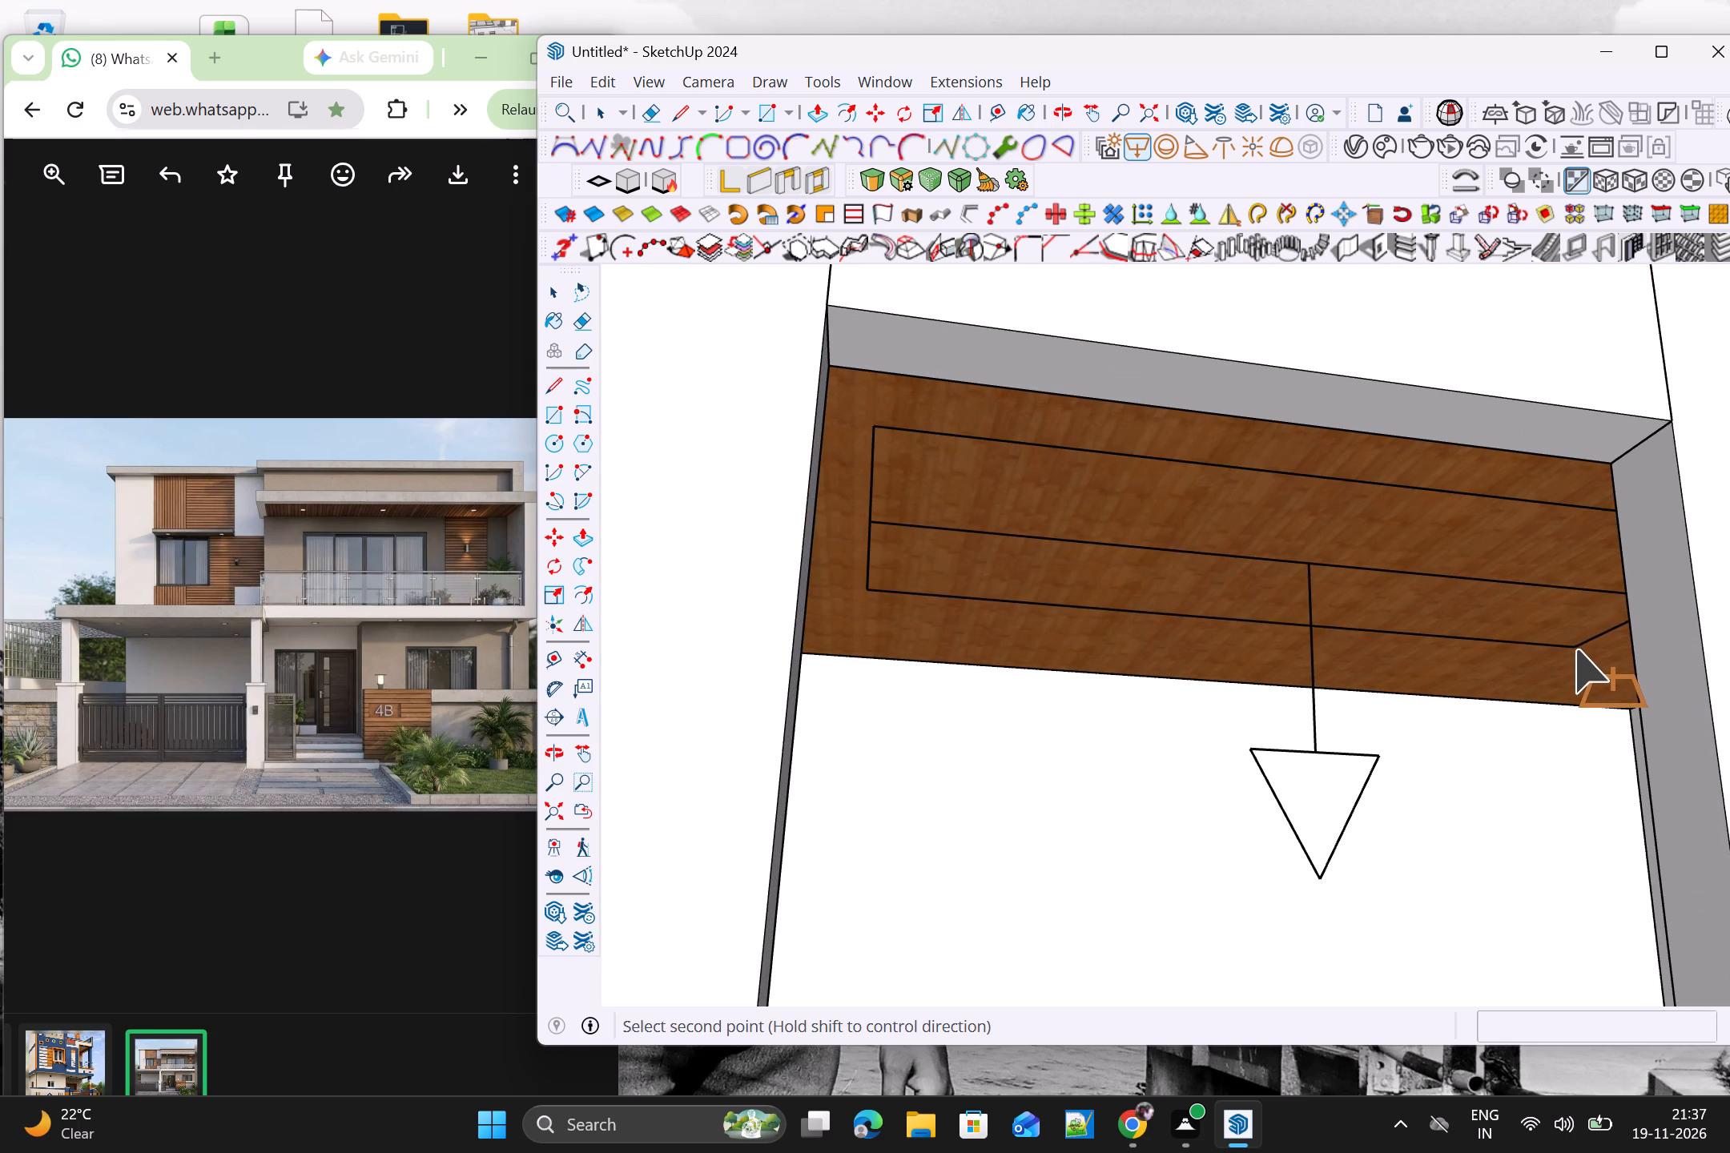
left_click(1583, 653)
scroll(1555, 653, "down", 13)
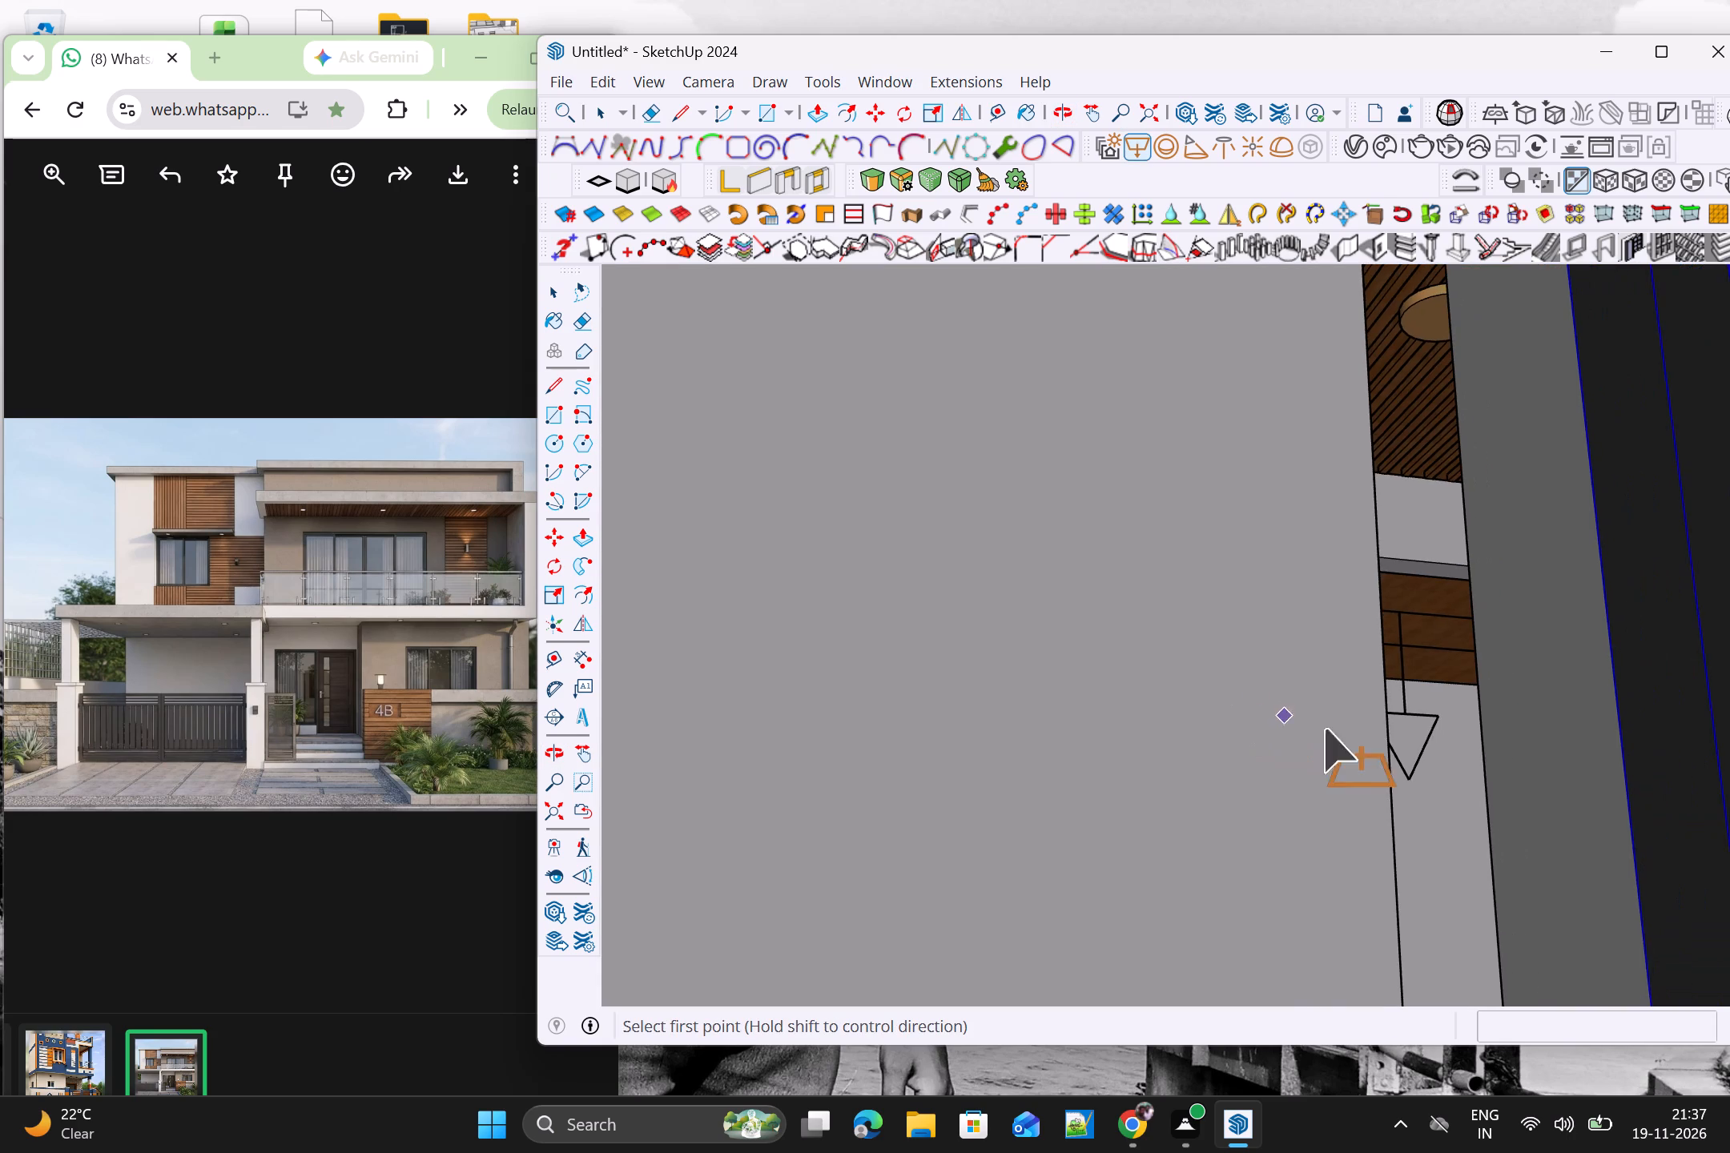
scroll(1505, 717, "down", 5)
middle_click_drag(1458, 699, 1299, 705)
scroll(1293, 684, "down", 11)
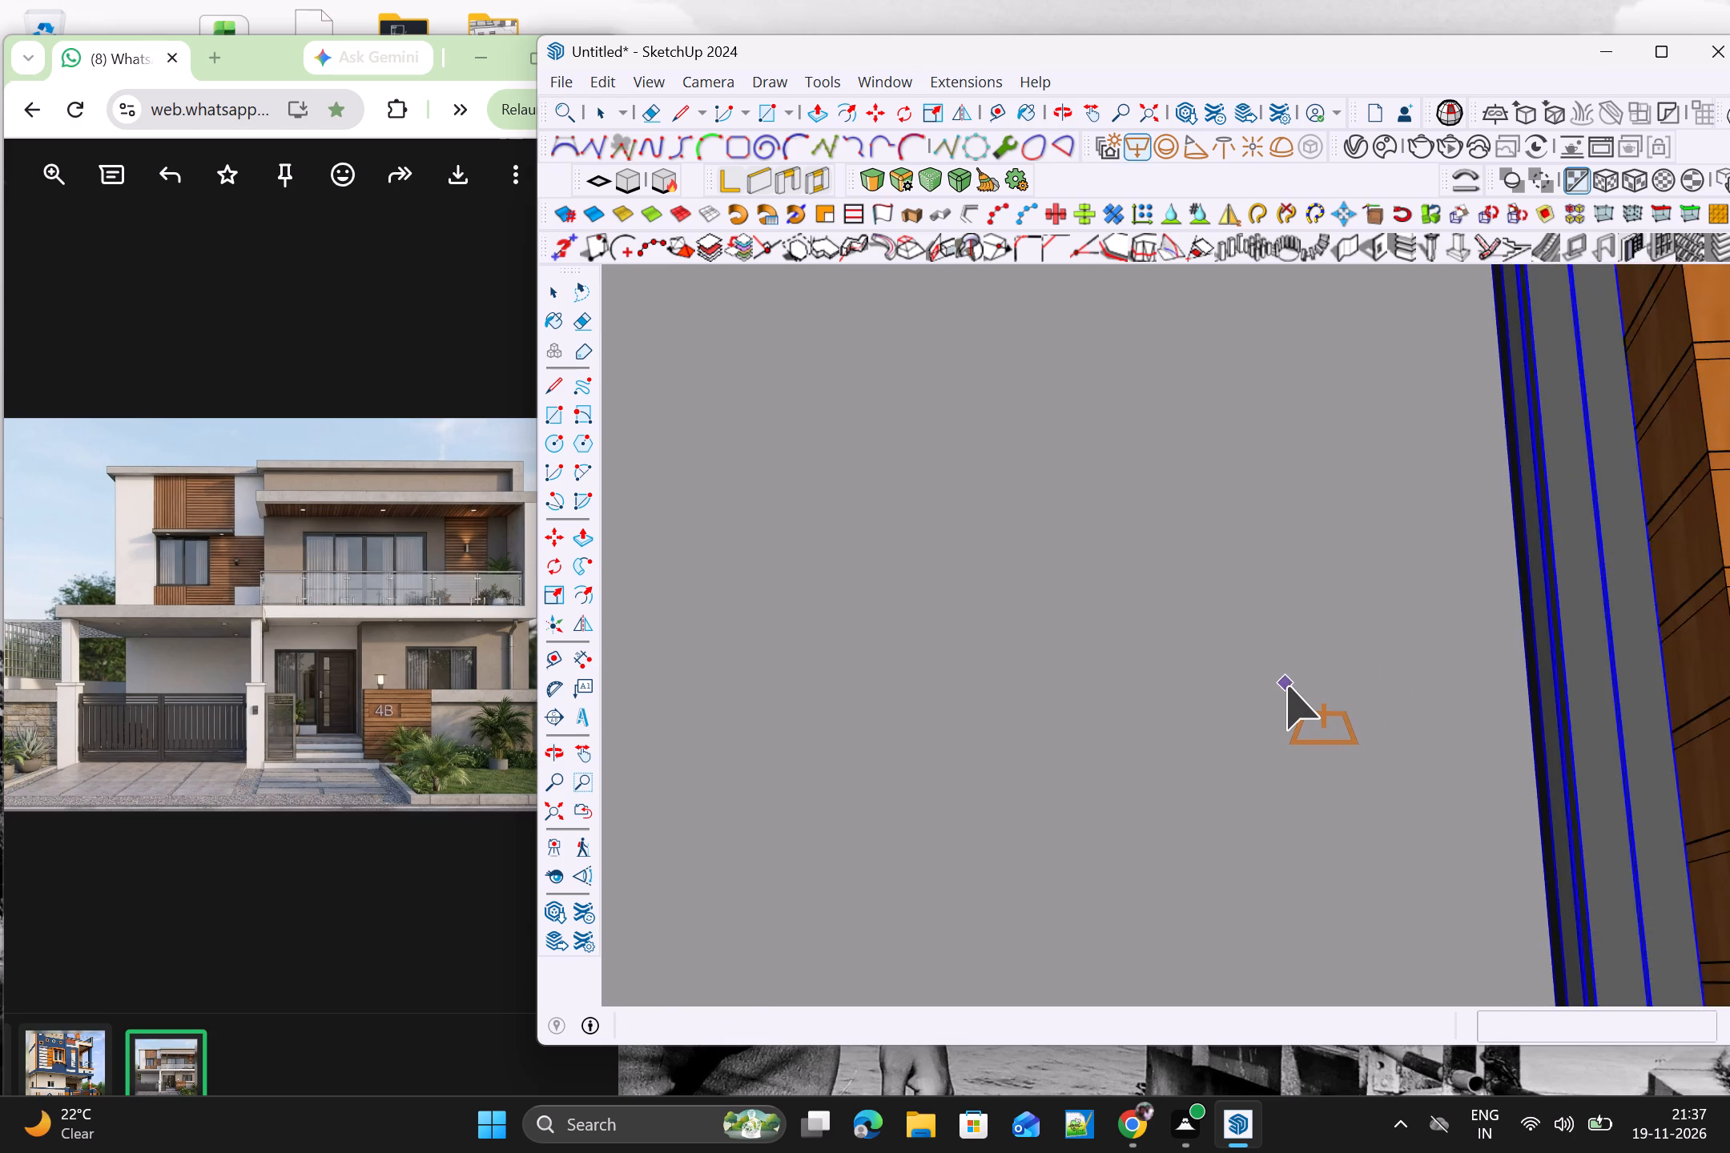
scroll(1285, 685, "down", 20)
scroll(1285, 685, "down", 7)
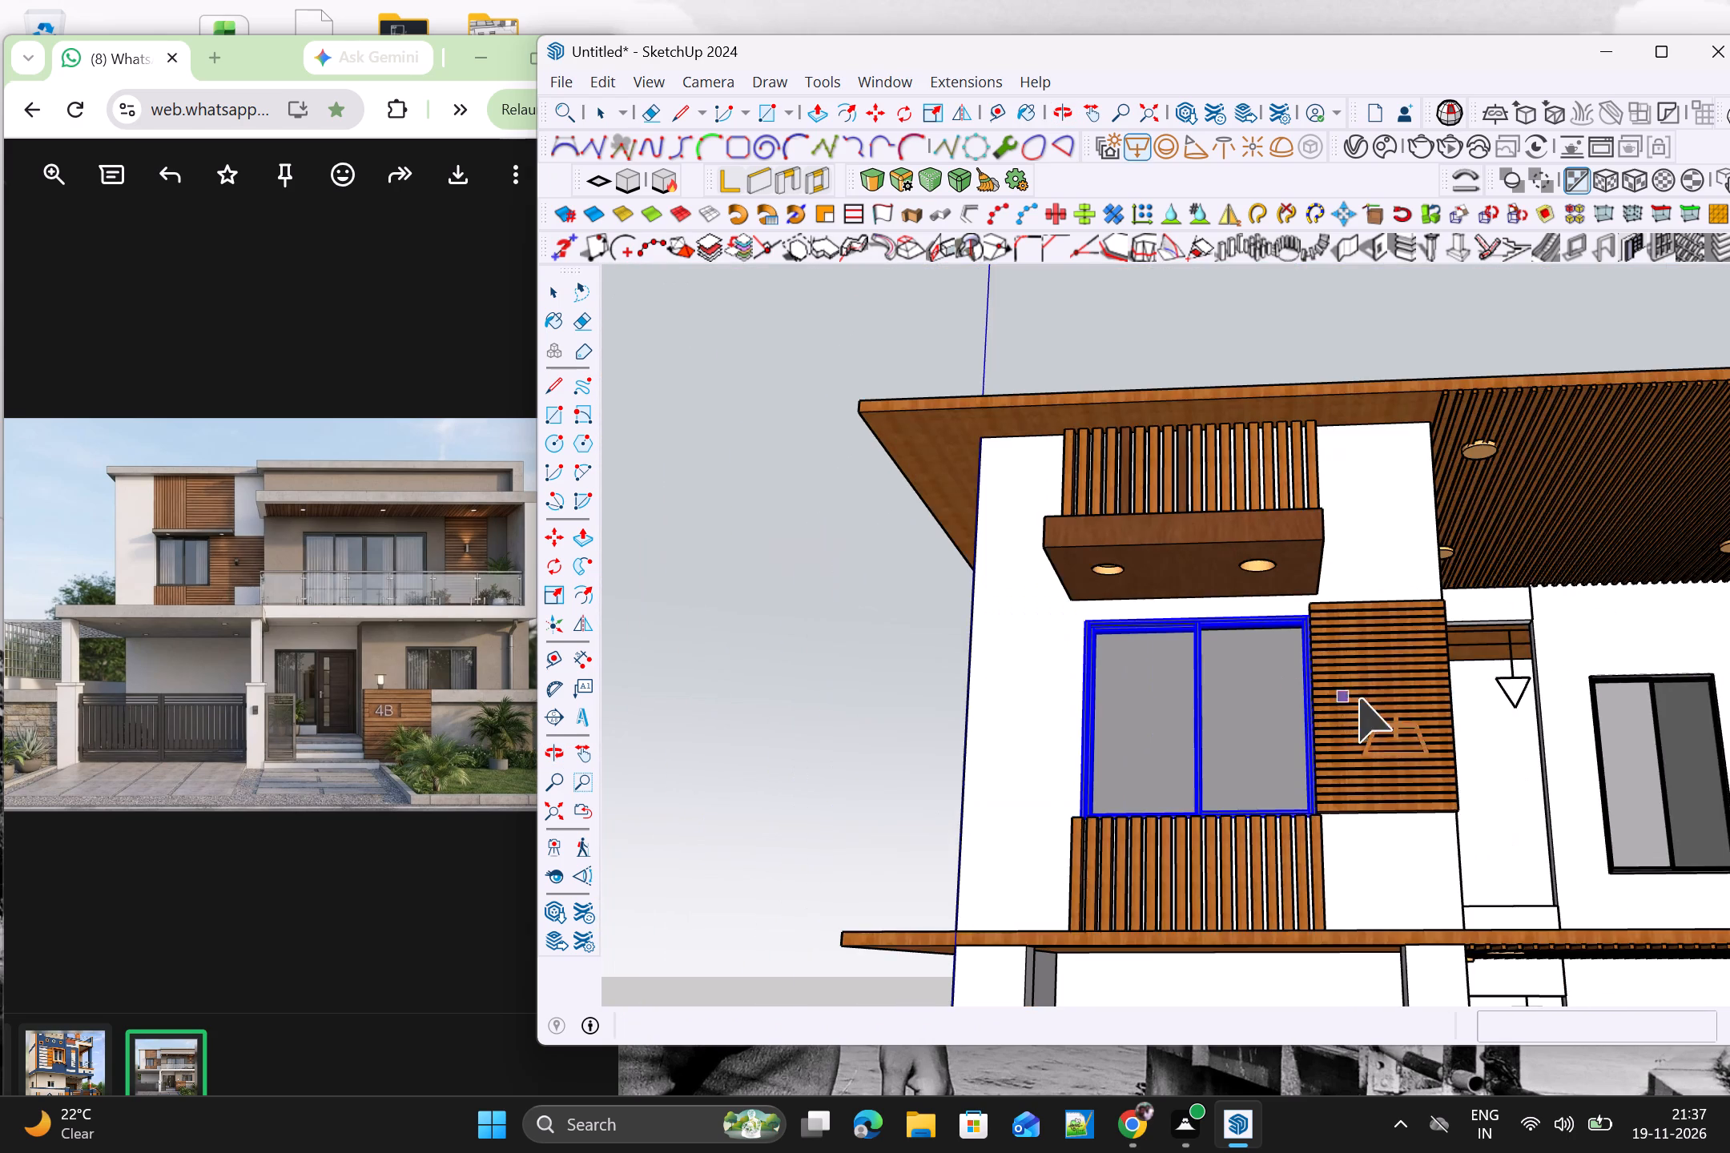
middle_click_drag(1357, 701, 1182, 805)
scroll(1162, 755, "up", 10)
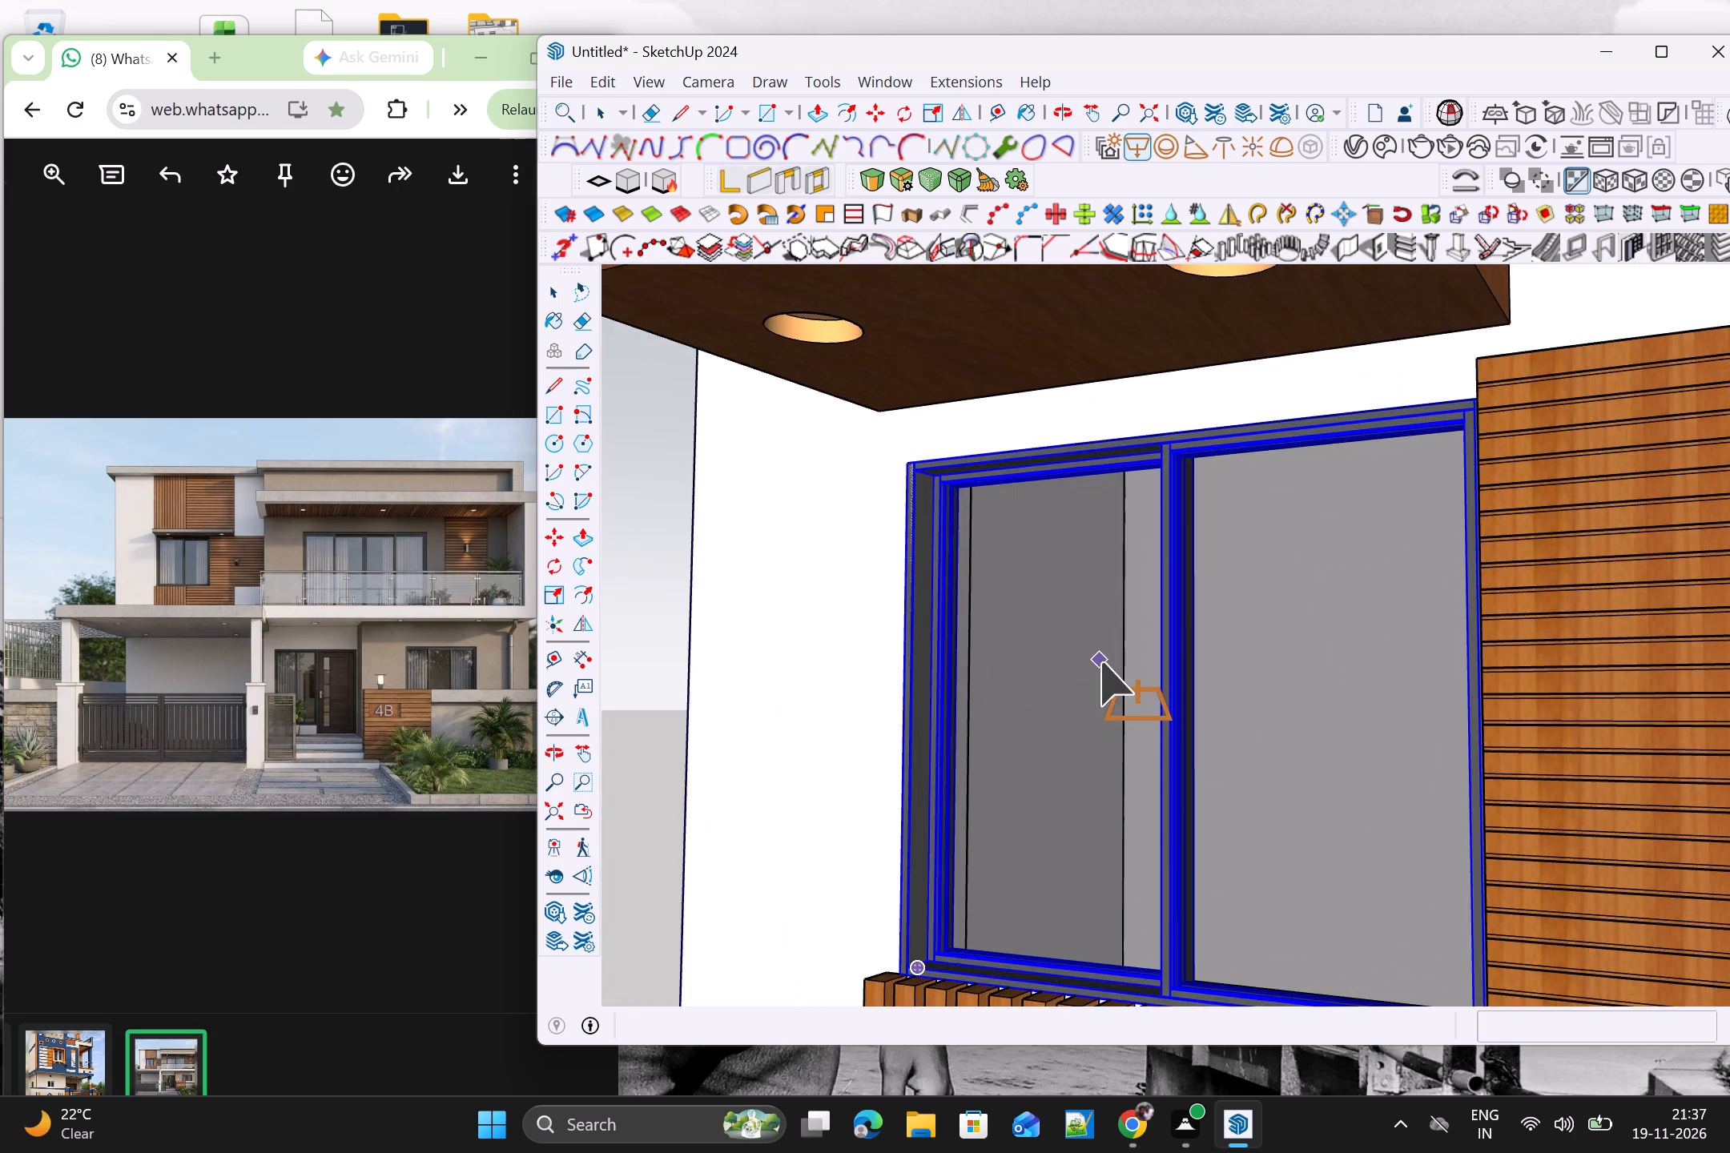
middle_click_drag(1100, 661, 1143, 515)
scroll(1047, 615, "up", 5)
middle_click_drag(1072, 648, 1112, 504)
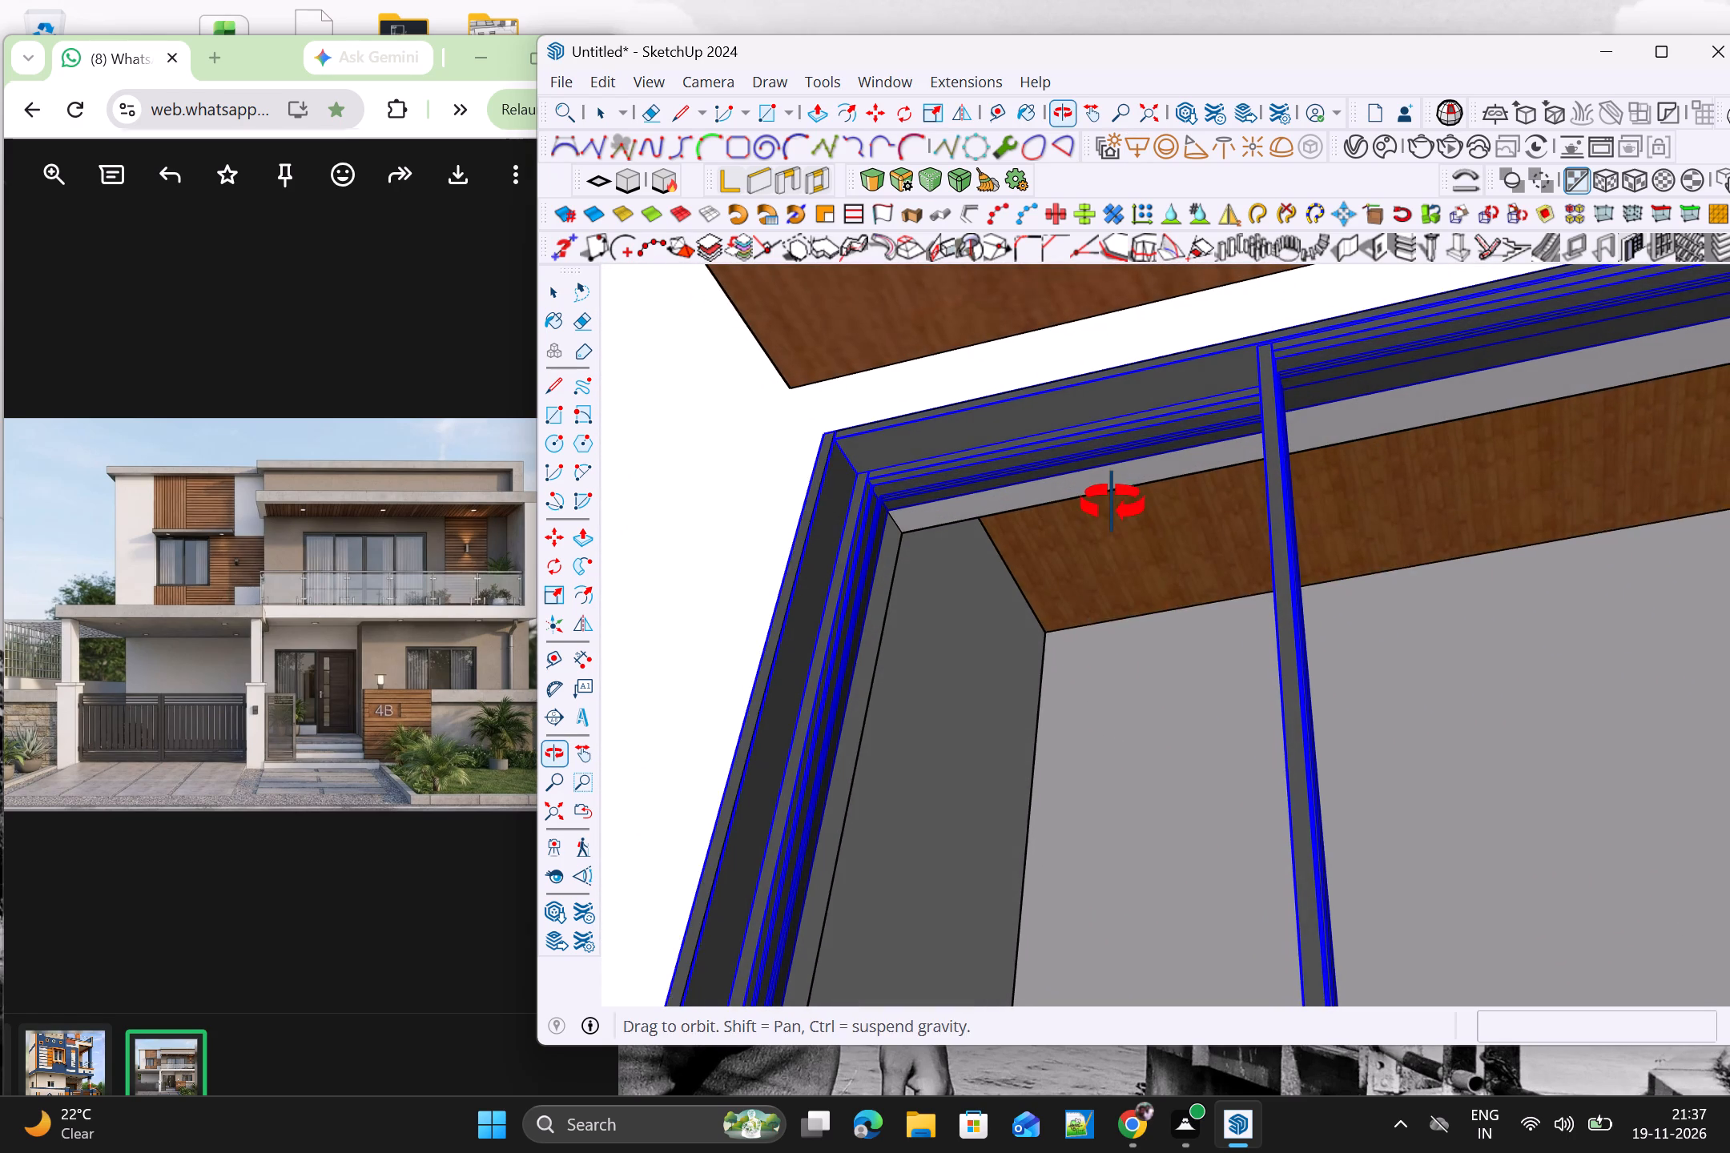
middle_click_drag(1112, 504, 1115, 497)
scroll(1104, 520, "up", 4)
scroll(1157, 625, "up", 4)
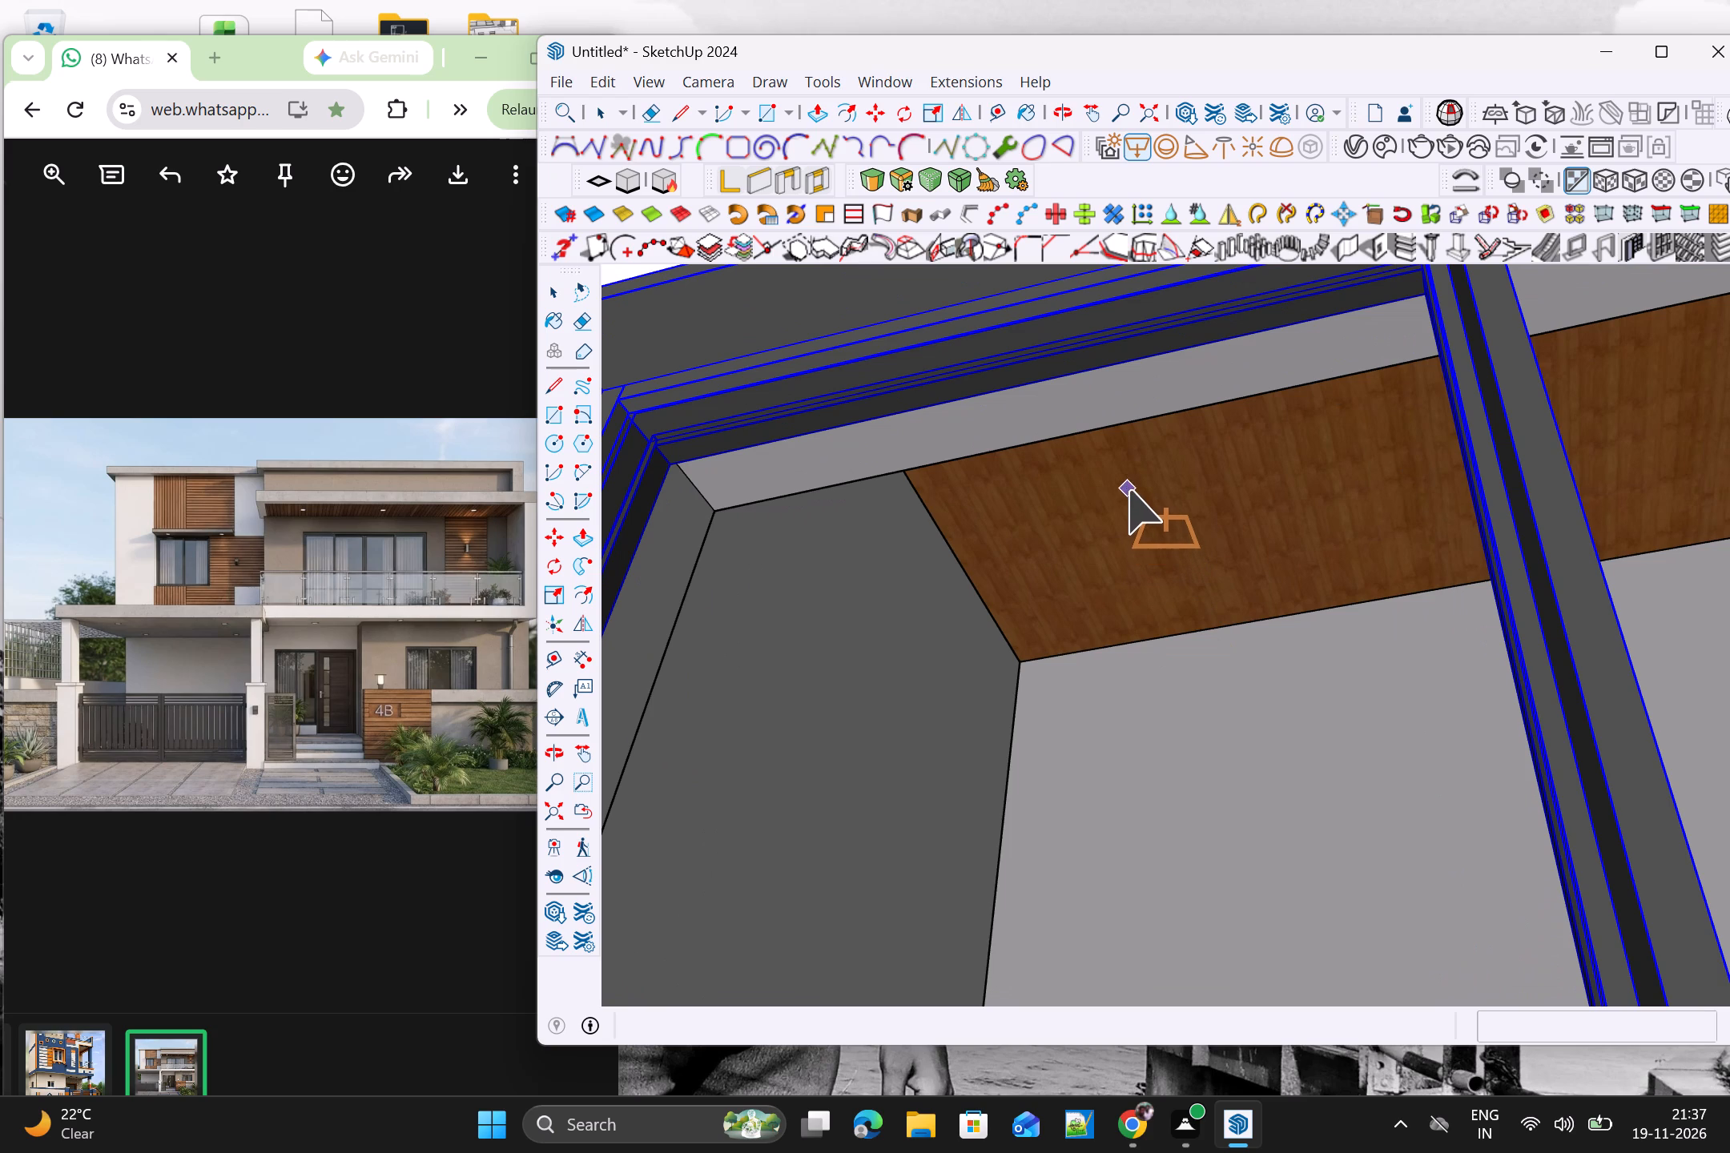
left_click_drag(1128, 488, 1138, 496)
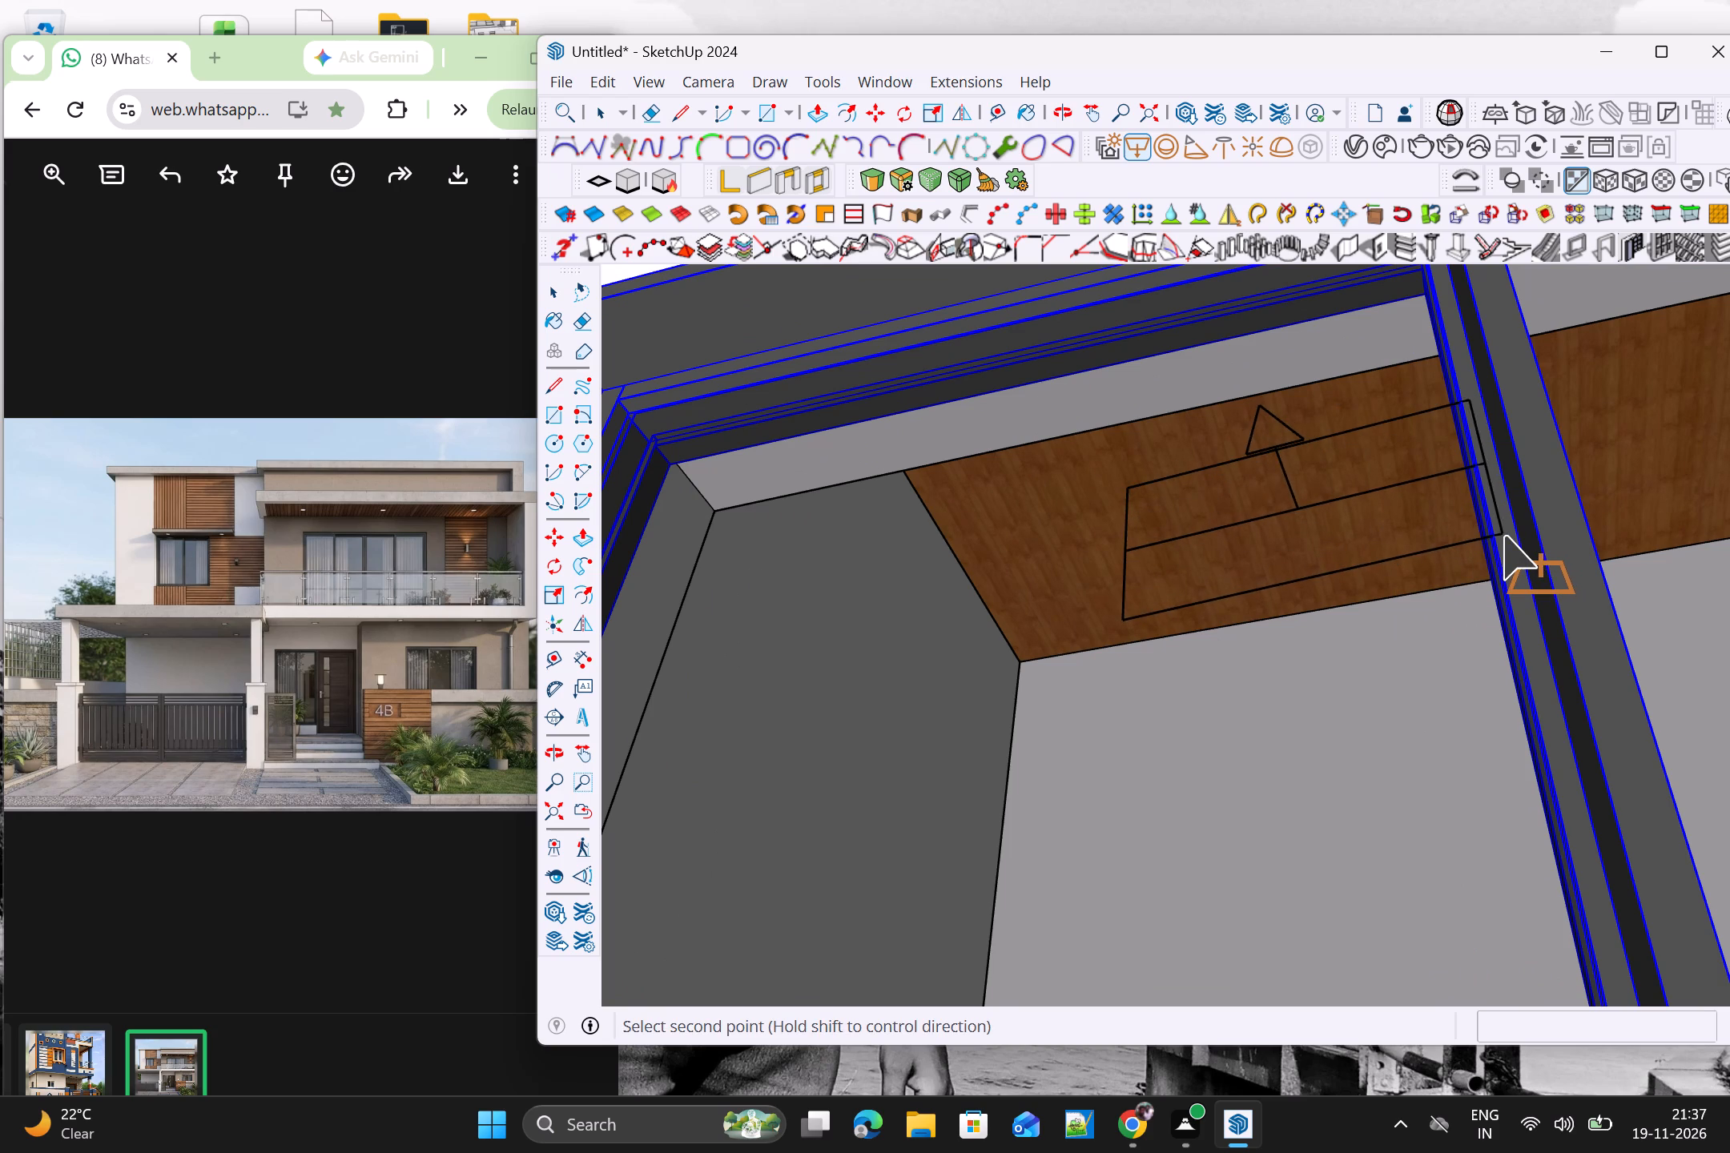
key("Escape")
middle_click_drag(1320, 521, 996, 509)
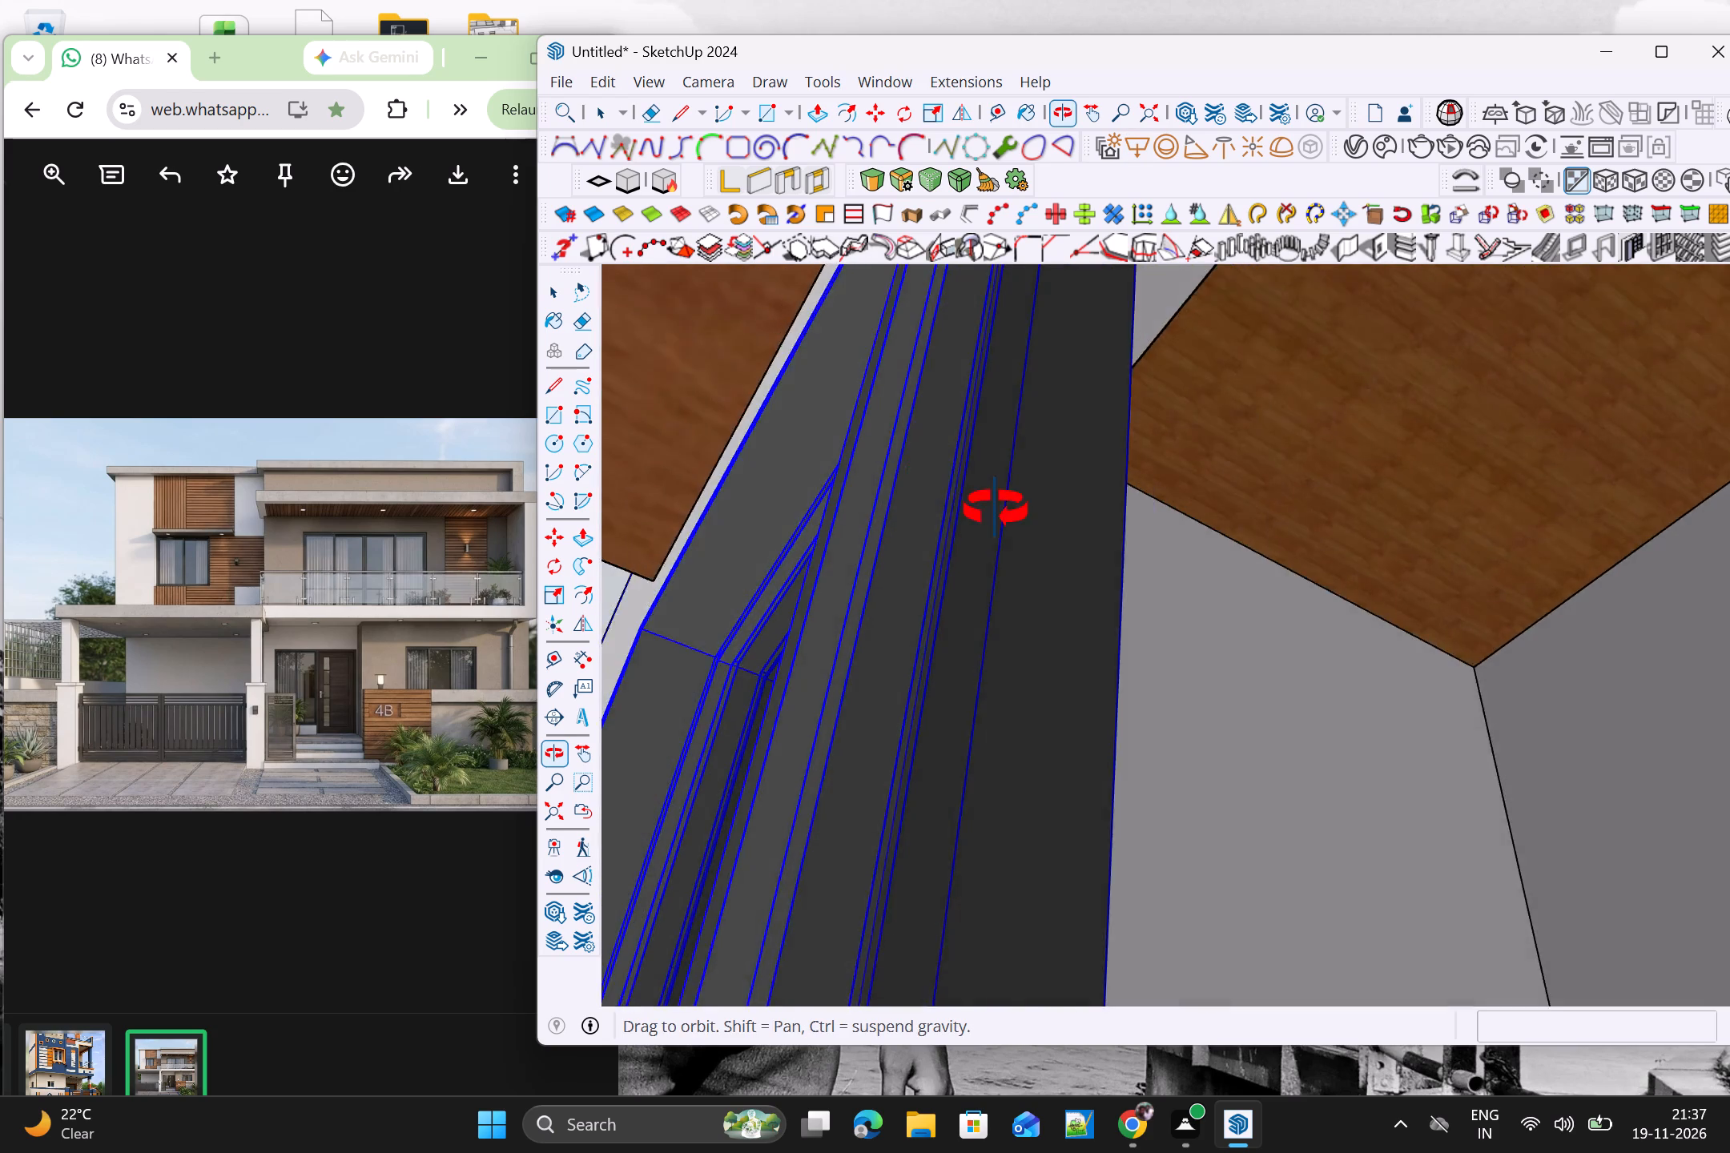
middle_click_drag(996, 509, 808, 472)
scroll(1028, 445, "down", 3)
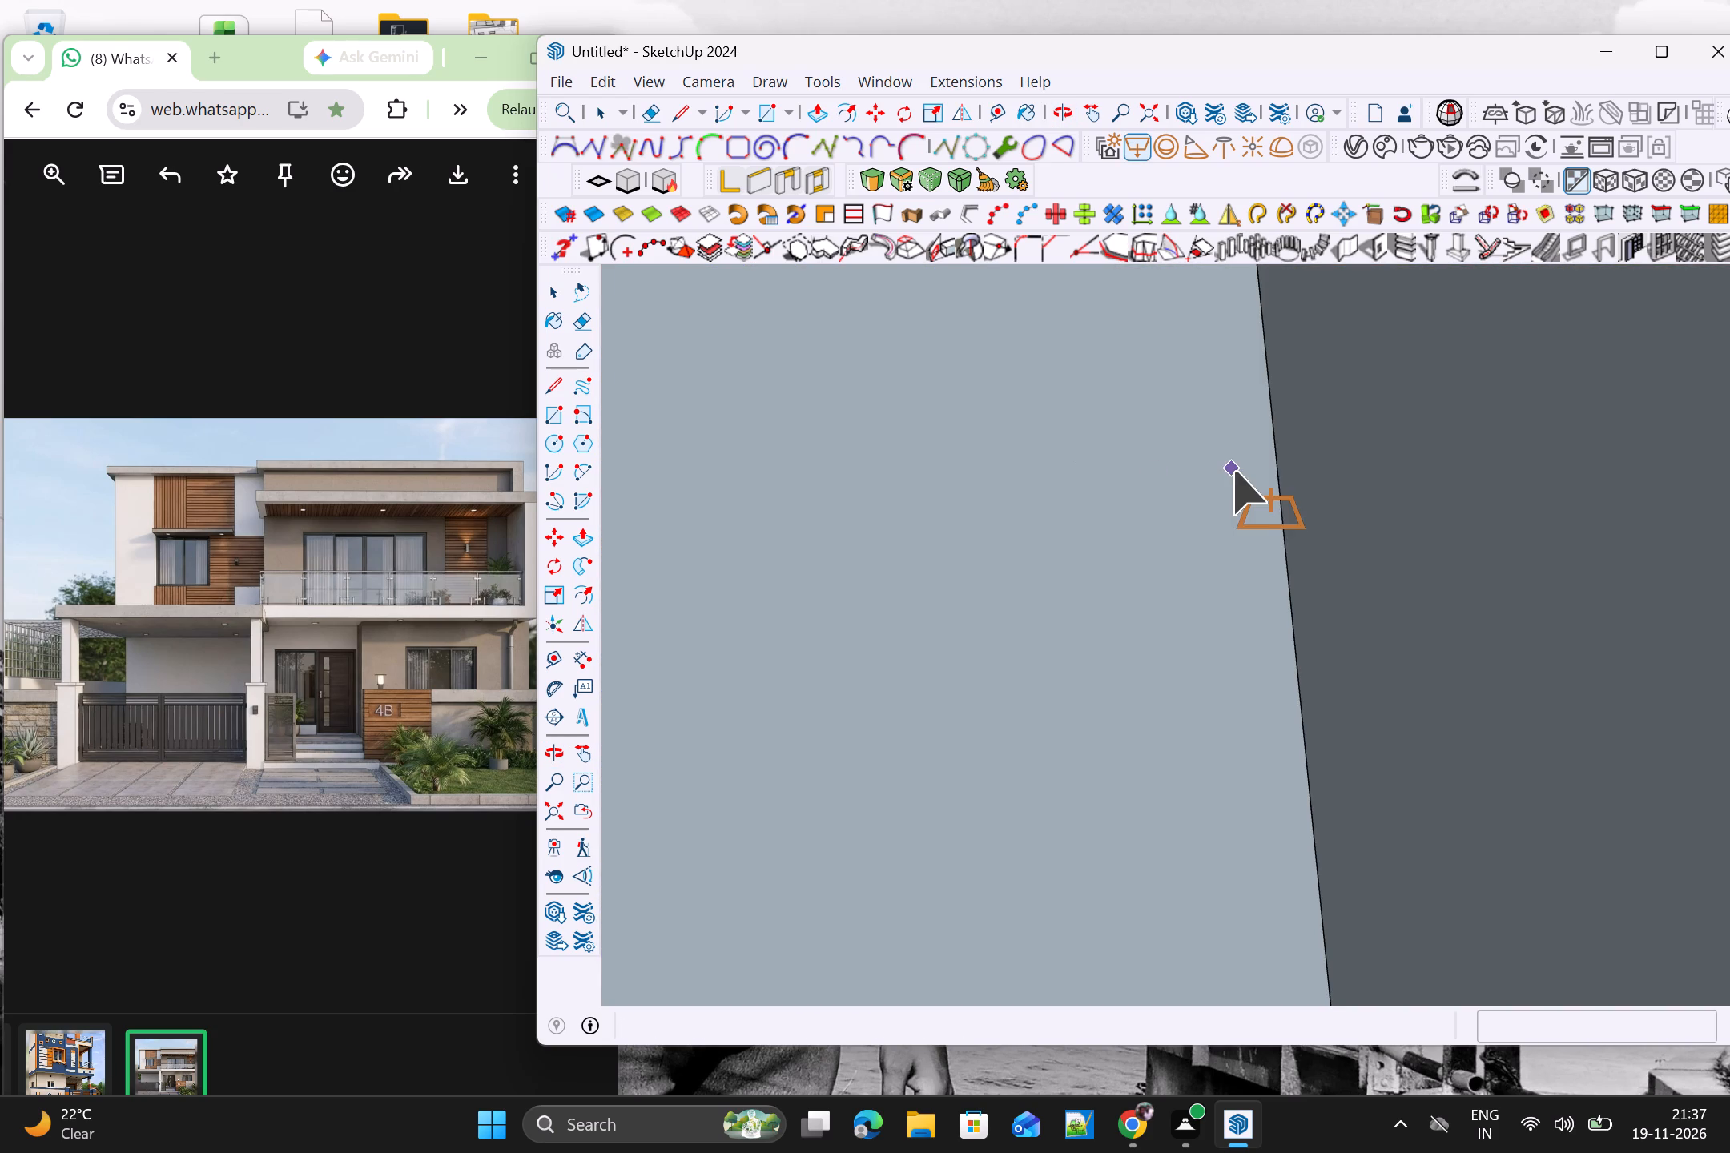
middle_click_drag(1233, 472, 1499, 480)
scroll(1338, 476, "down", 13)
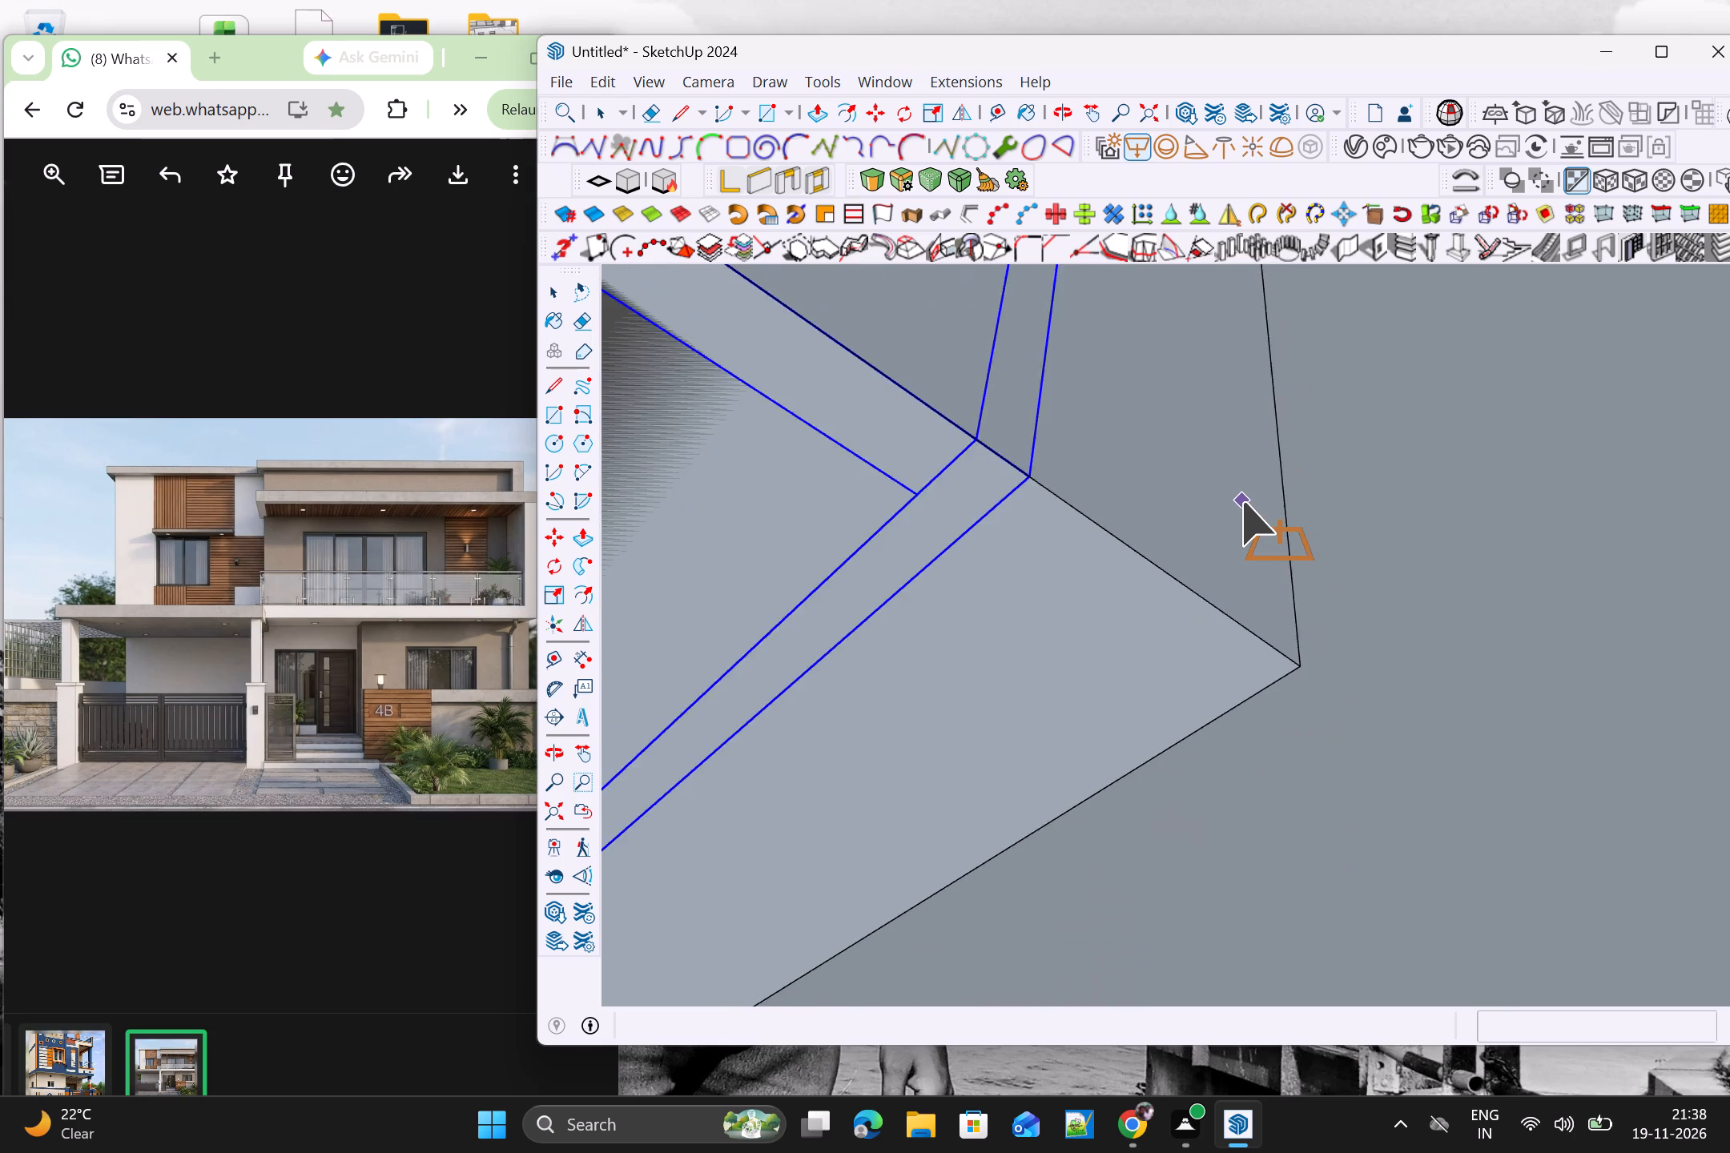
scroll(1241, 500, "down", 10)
Draw a Rectangle Light on the plain wooden ceiling behind the upper-floor column, beside the slatted balcony ceiling.
left_click(564, 806)
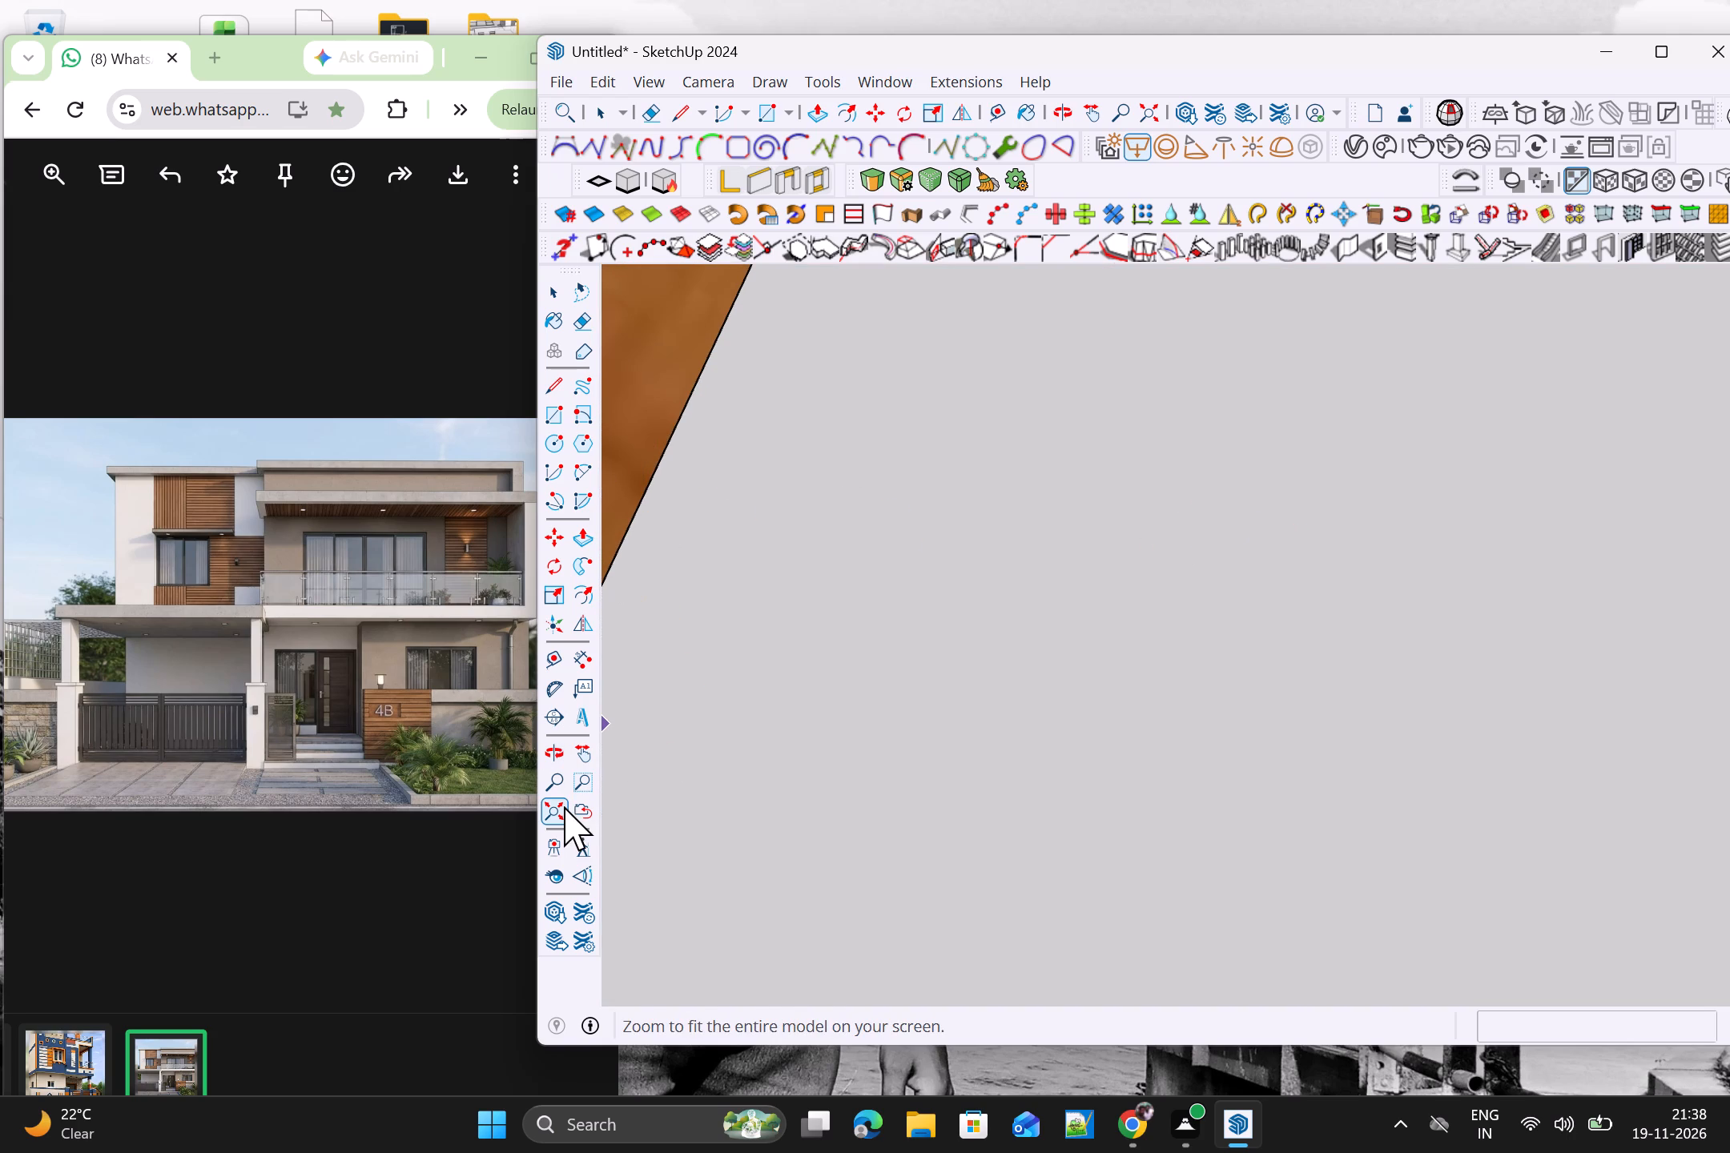
middle_click_drag(1011, 594, 992, 805)
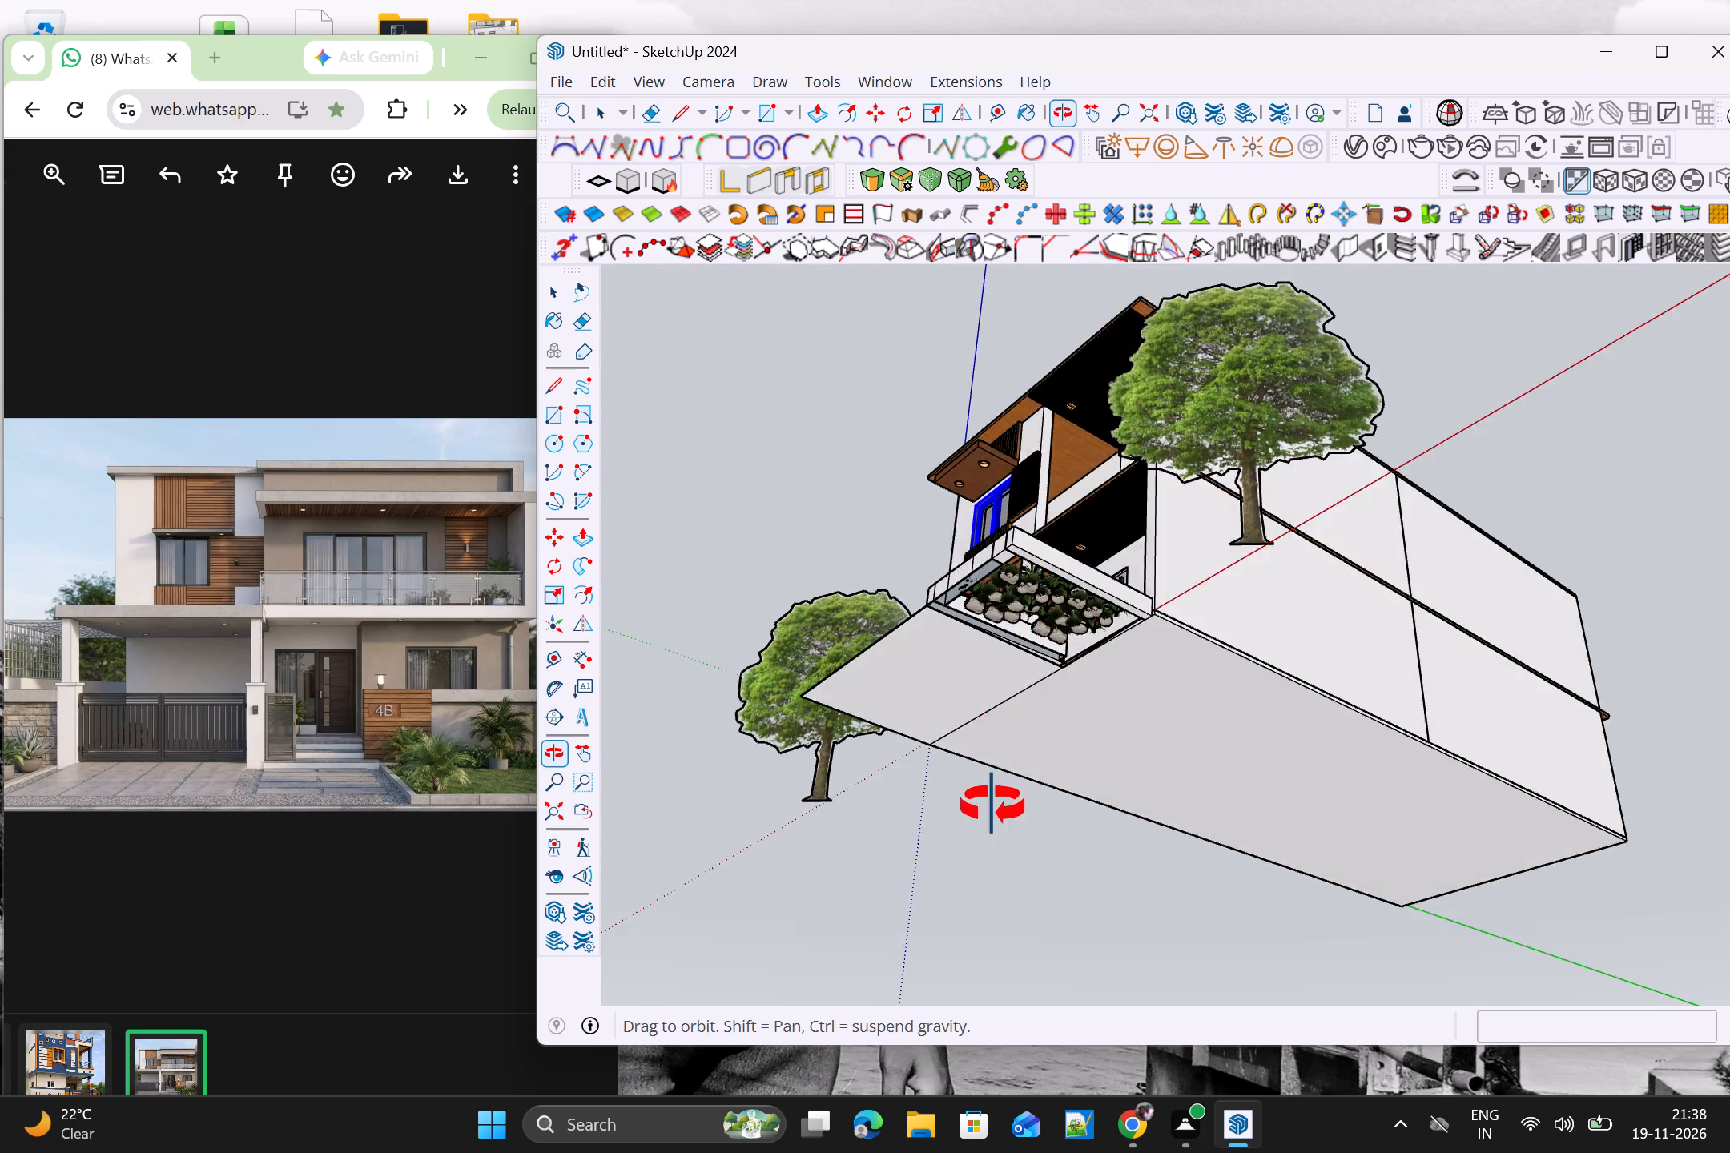
middle_click_drag(992, 805, 984, 980)
scroll(1027, 498, "up", 3)
scroll(1043, 427, "up", 6)
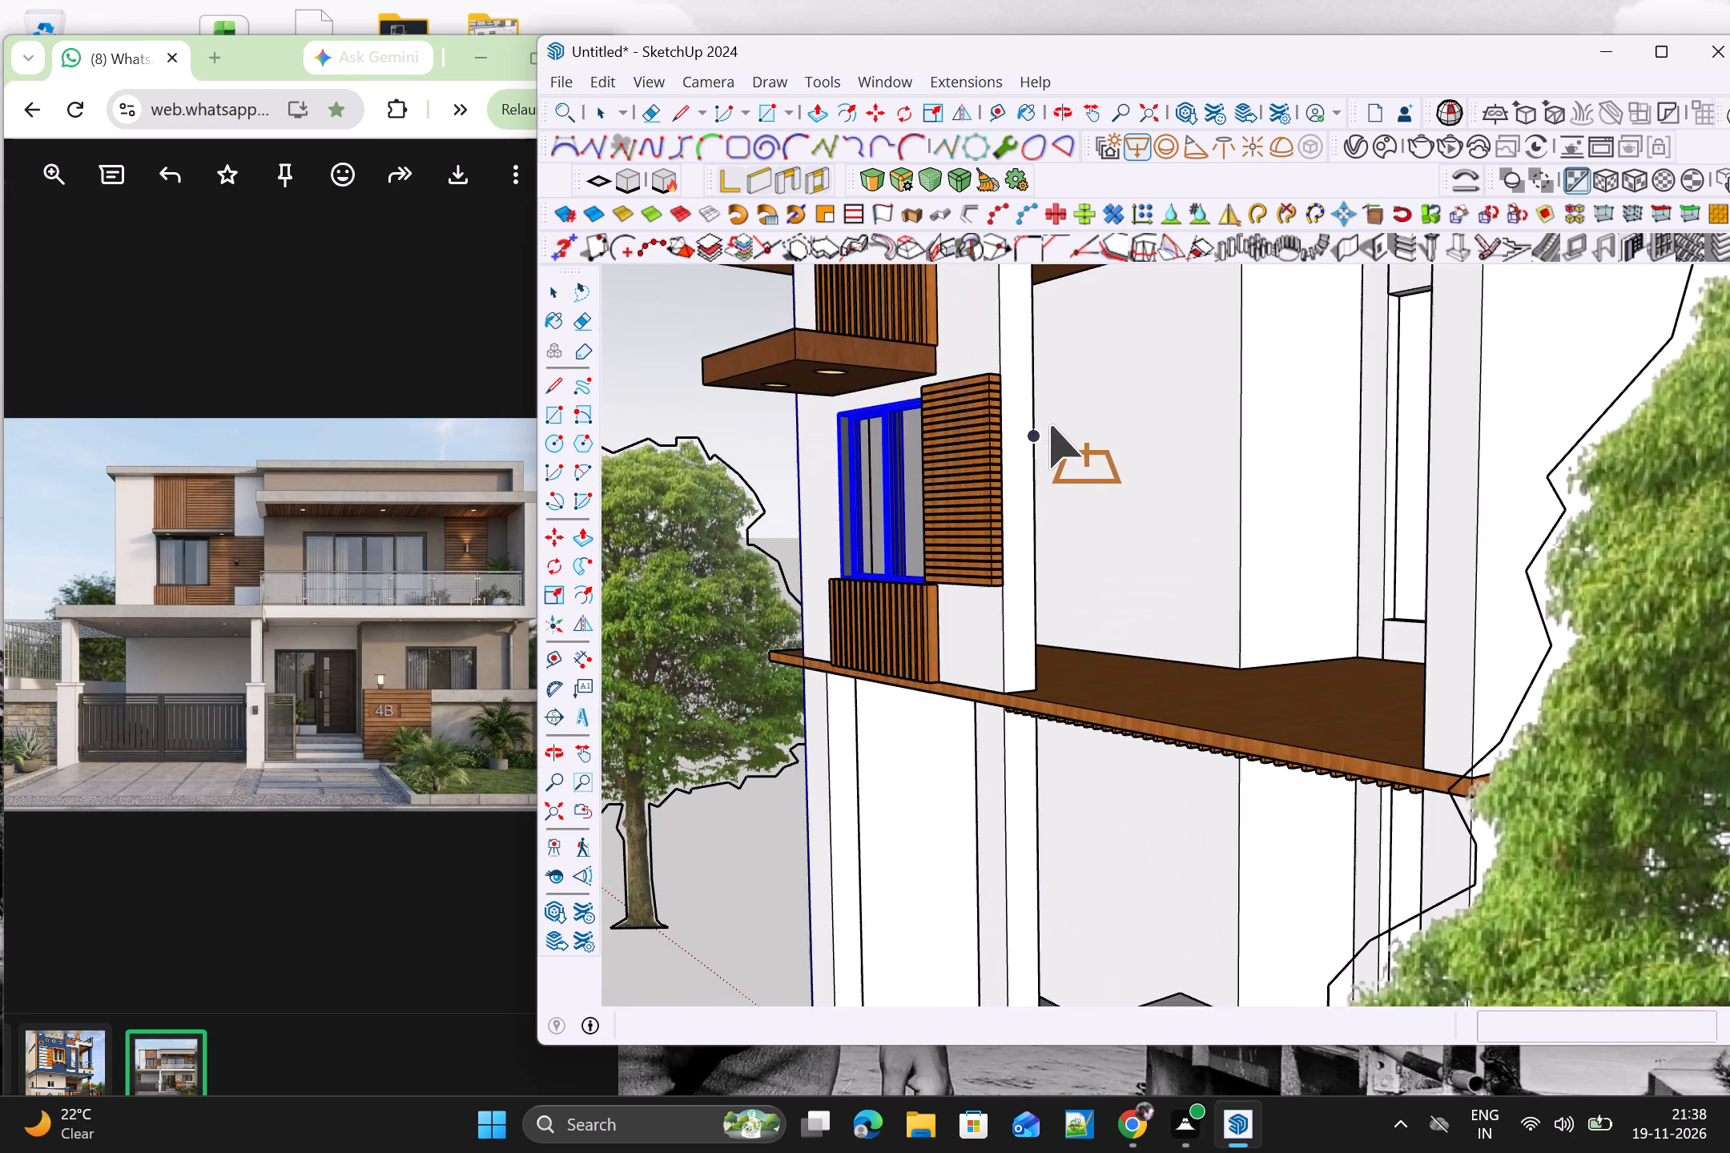
middle_click_drag(1082, 424, 1009, 398)
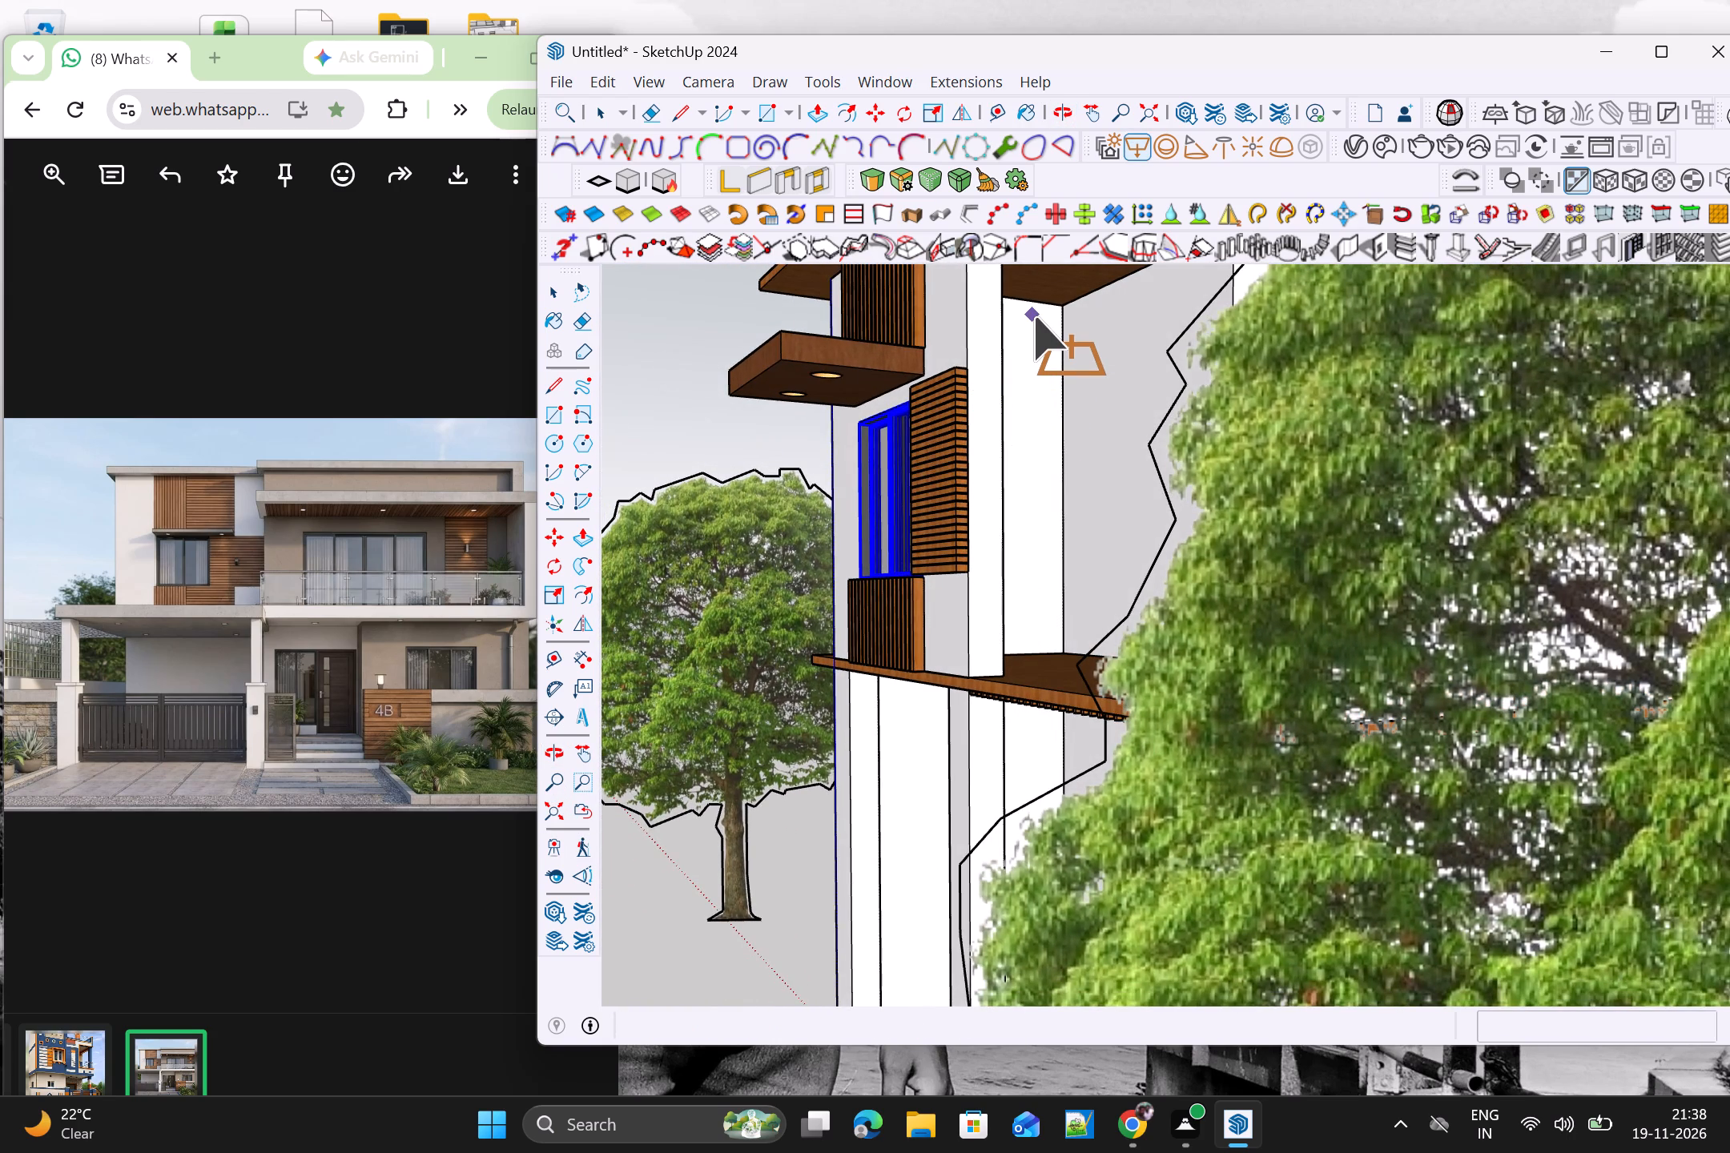
middle_click_drag(1034, 327, 1025, 507, "shift")
scroll(1033, 497, "up", 1)
middle_click_drag(1033, 497, 991, 432)
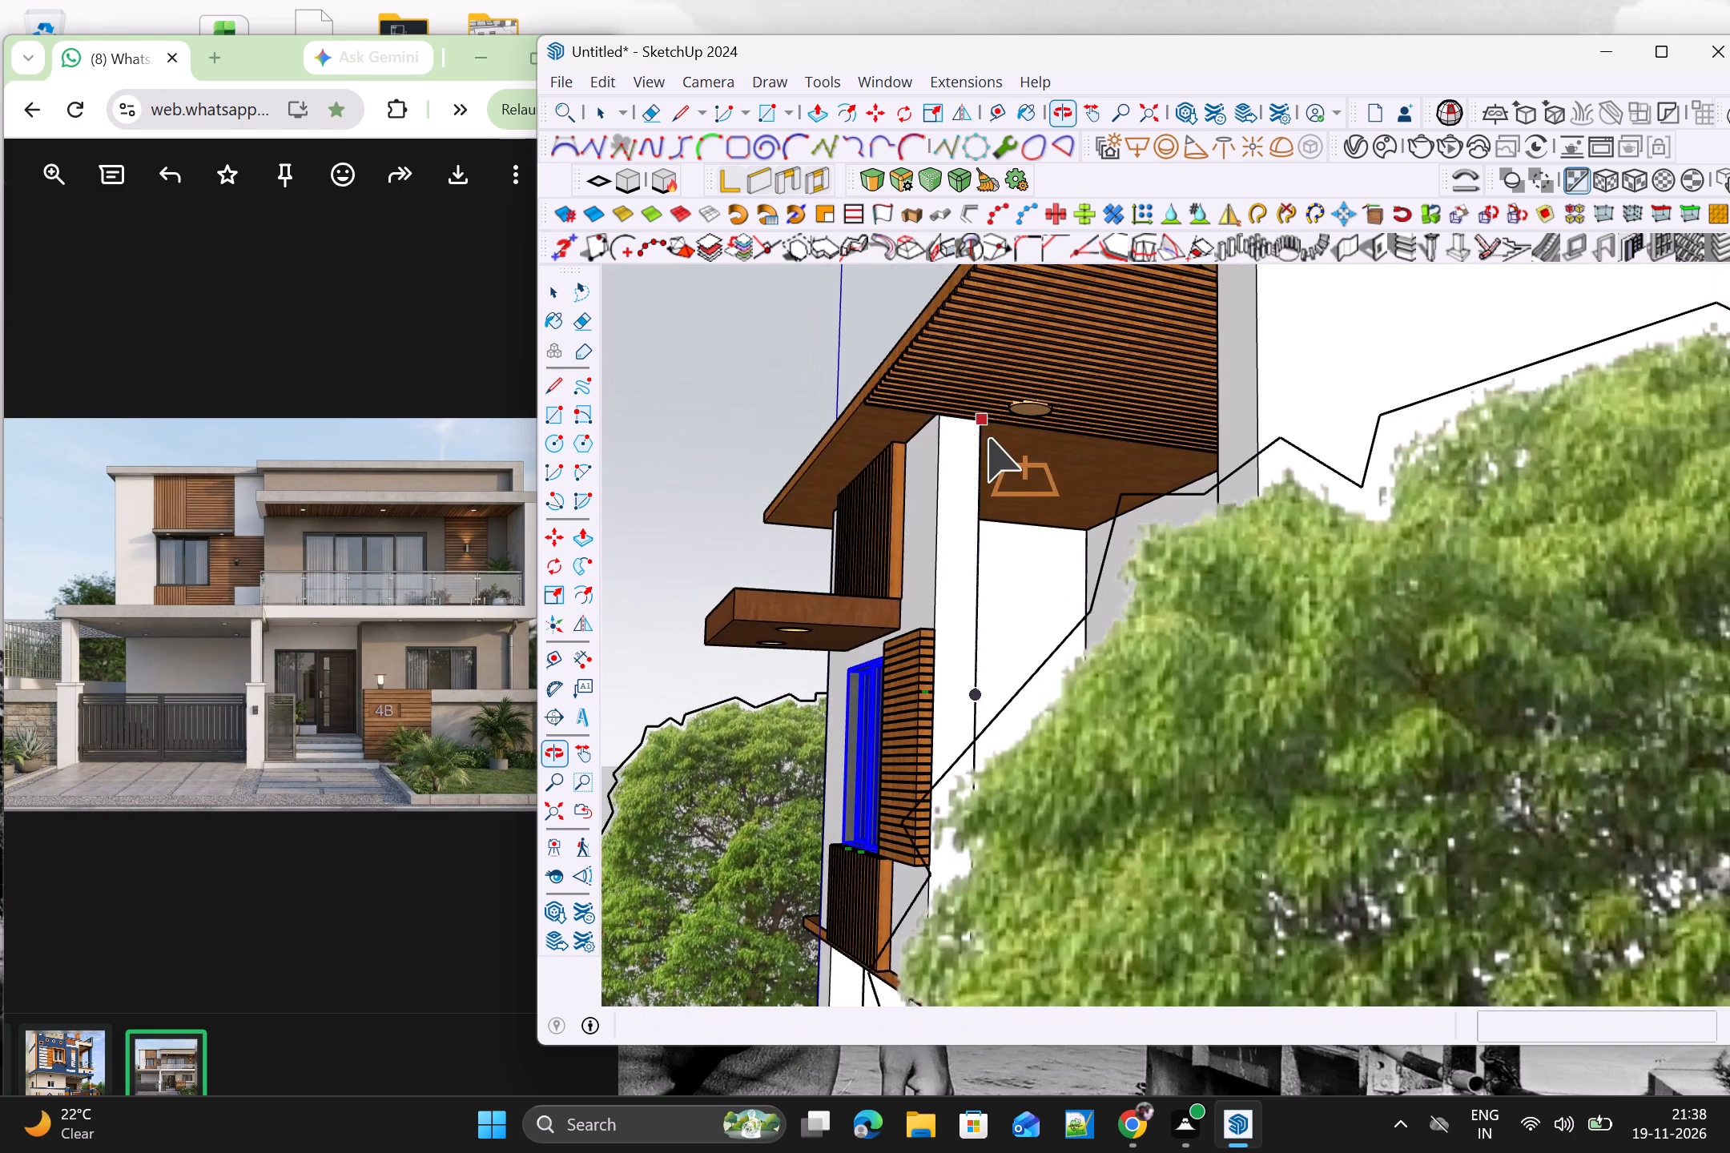
scroll(985, 448, "up", 7)
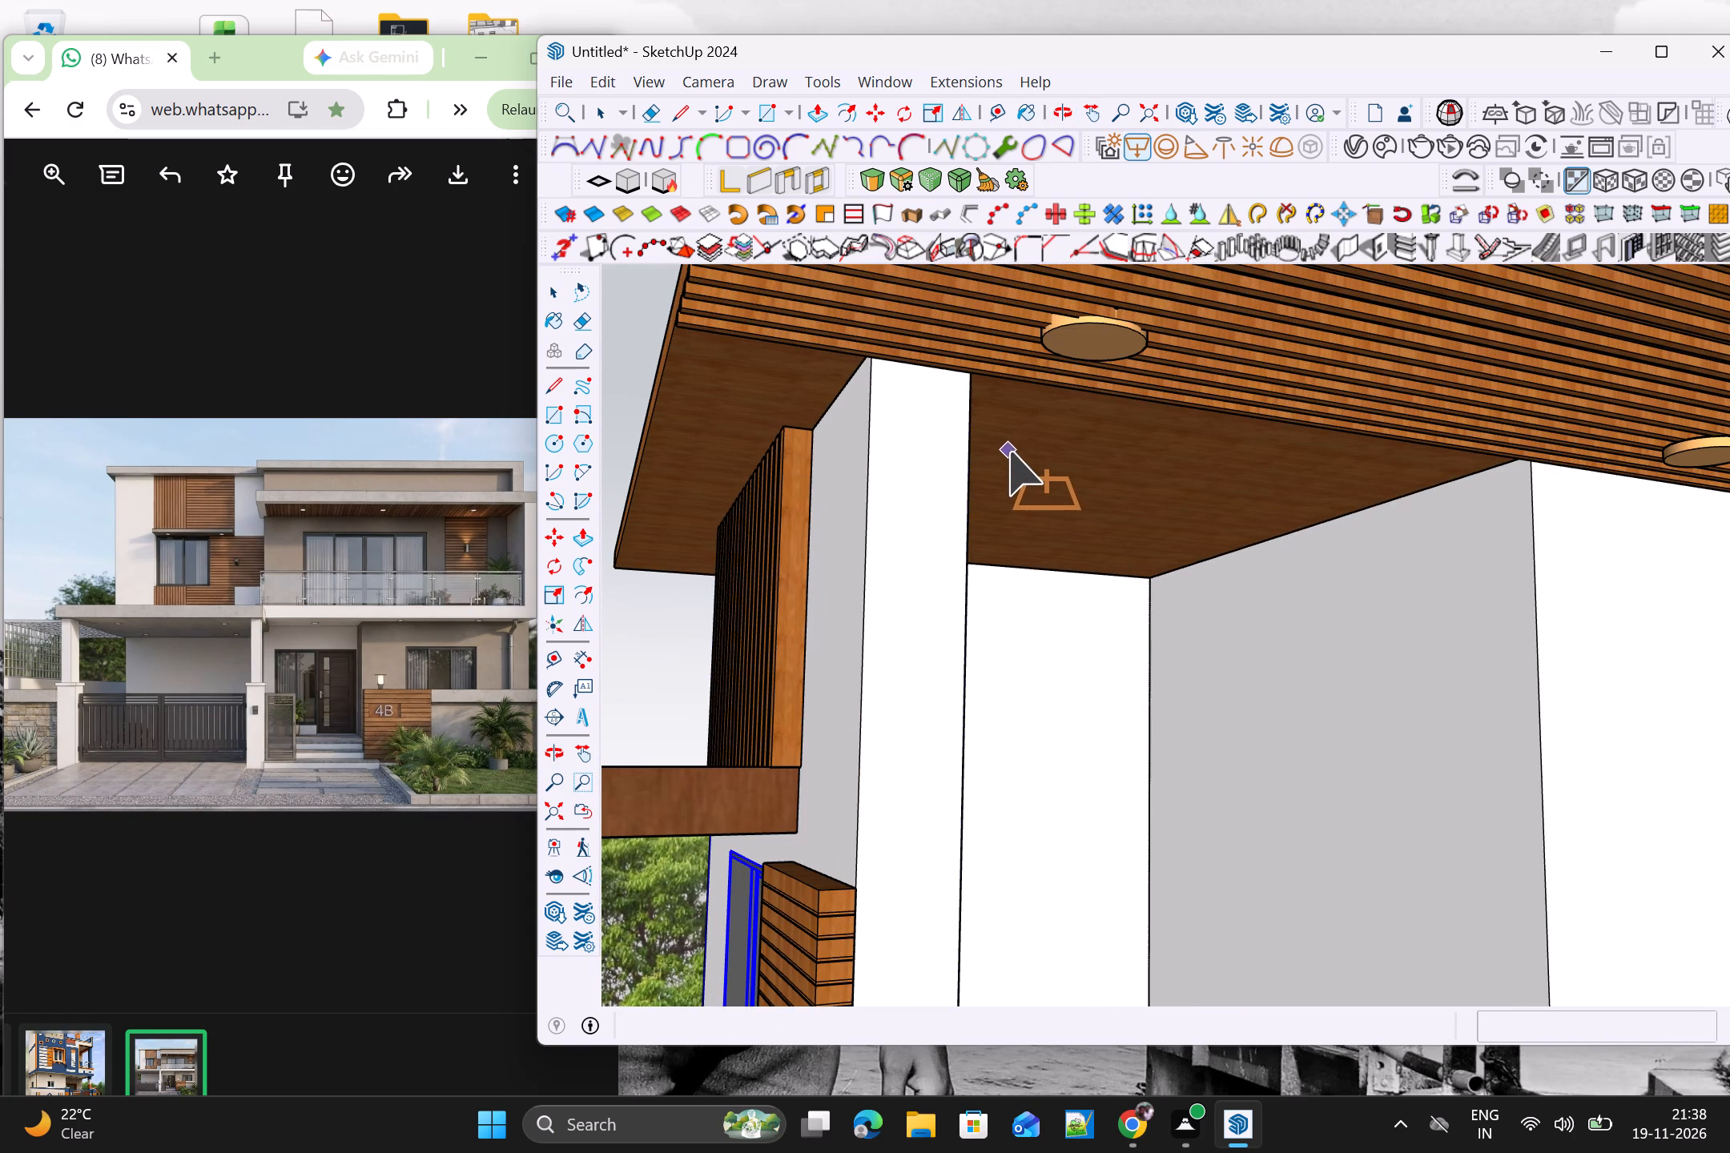
left_click(1008, 450)
left_click(1103, 569)
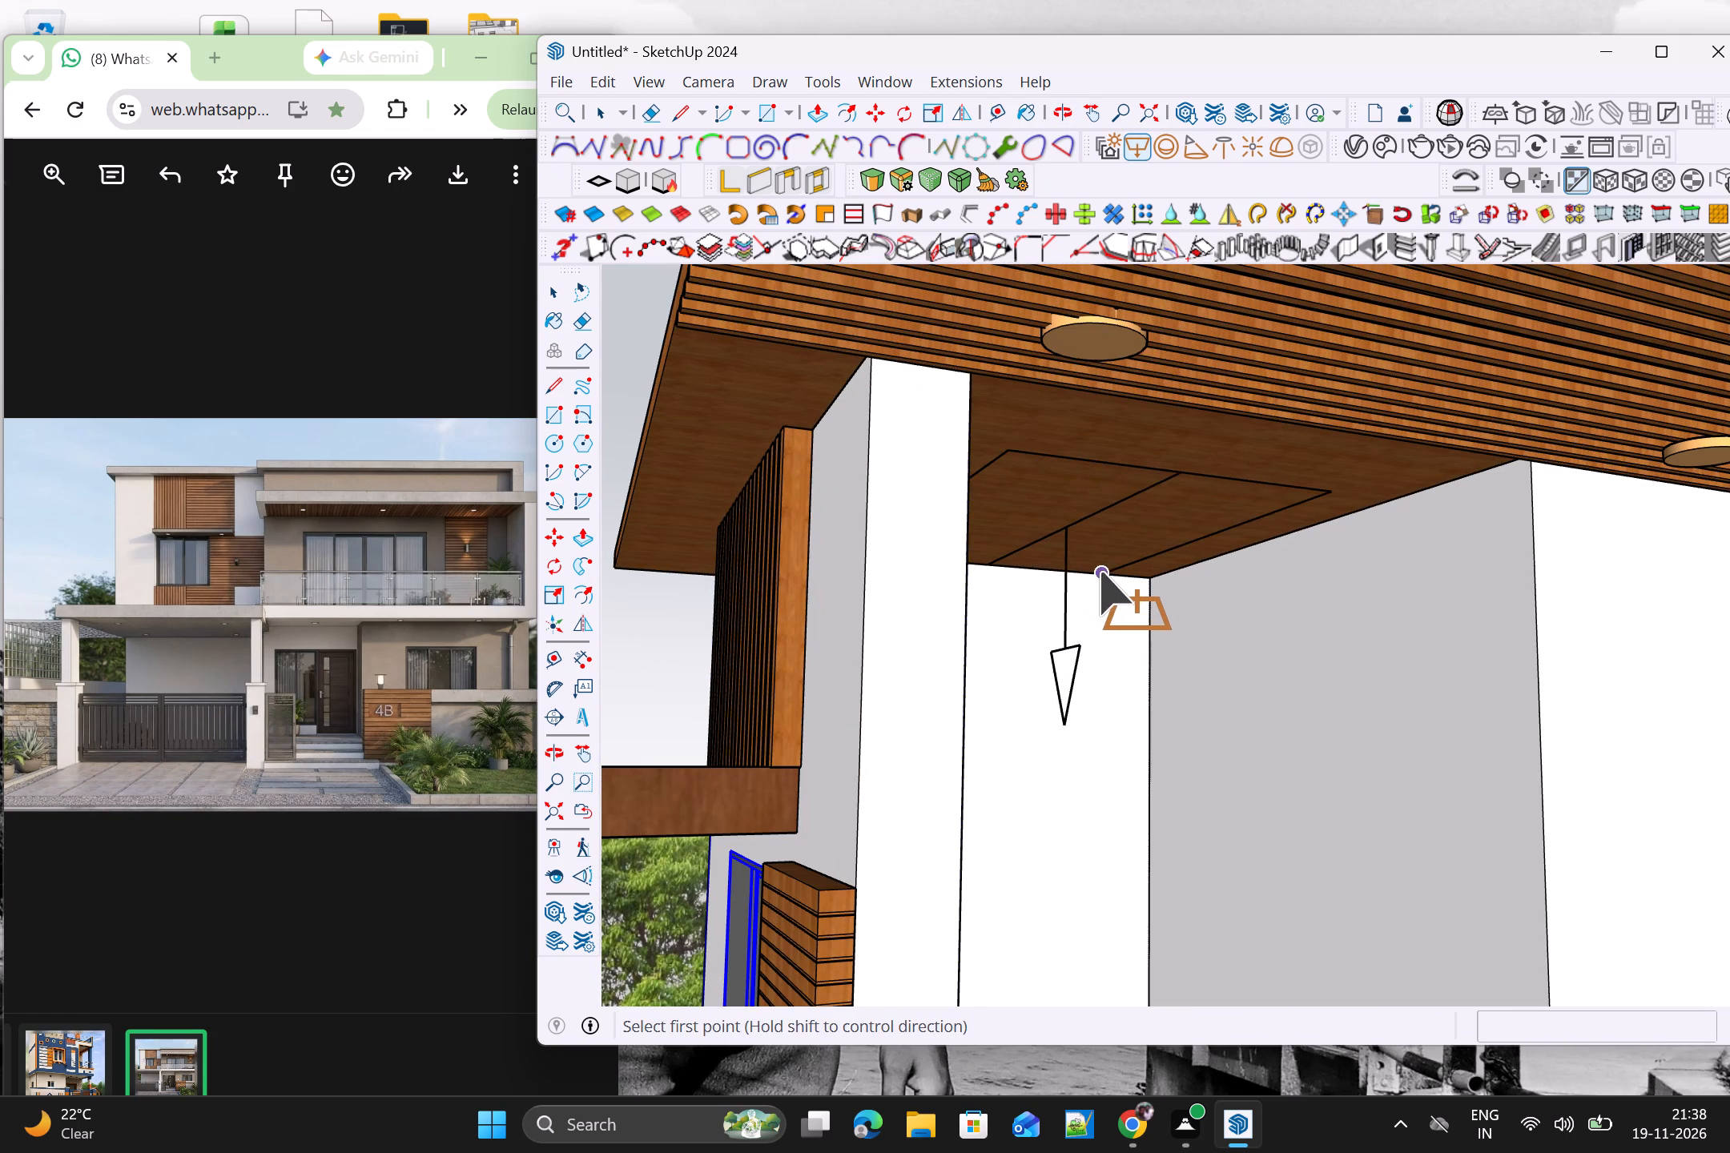
scroll(1094, 576, "down", 4)
key("space")
Clear the window frame selection and examine the whole front elevation with its two flanking trees.
scroll(1080, 589, "down", 9)
middle_click_drag(1037, 612, 1289, 656)
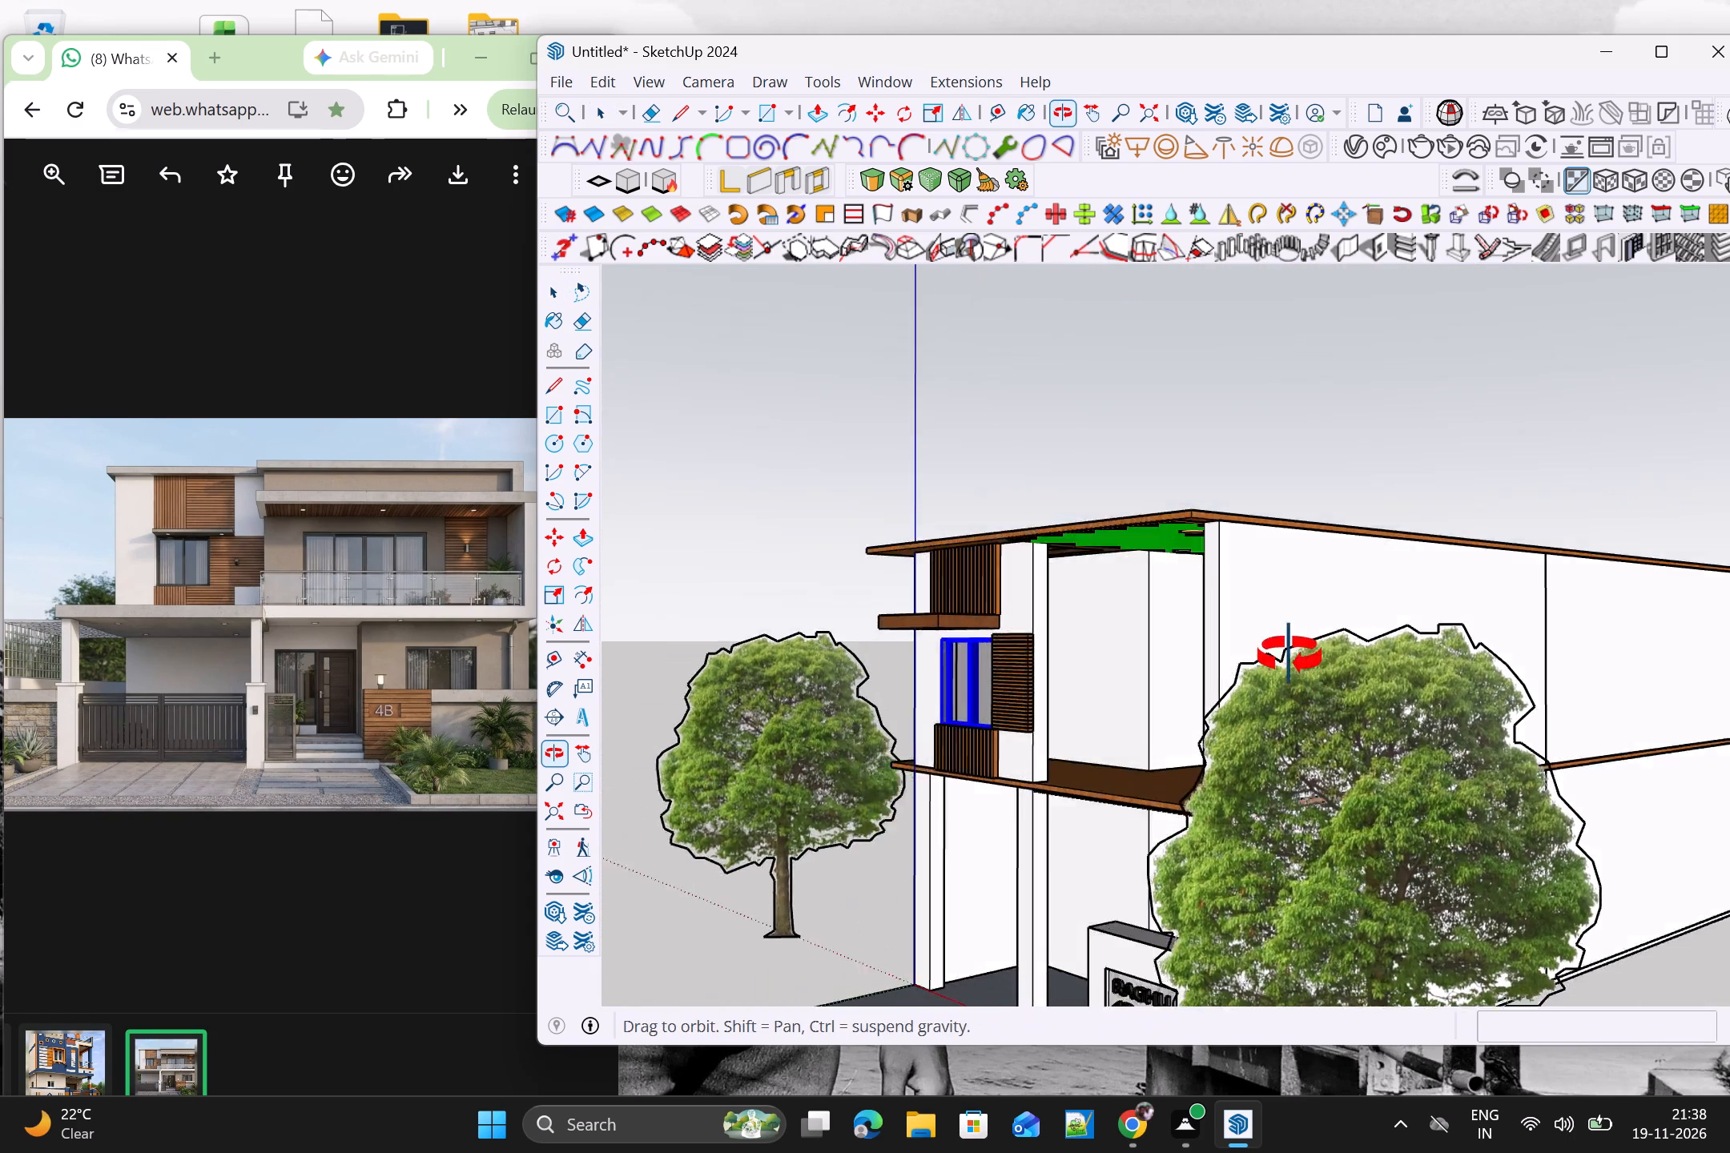
middle_click_drag(1289, 656, 1577, 611)
left_click(1521, 572)
scroll(1515, 575, "down", 4)
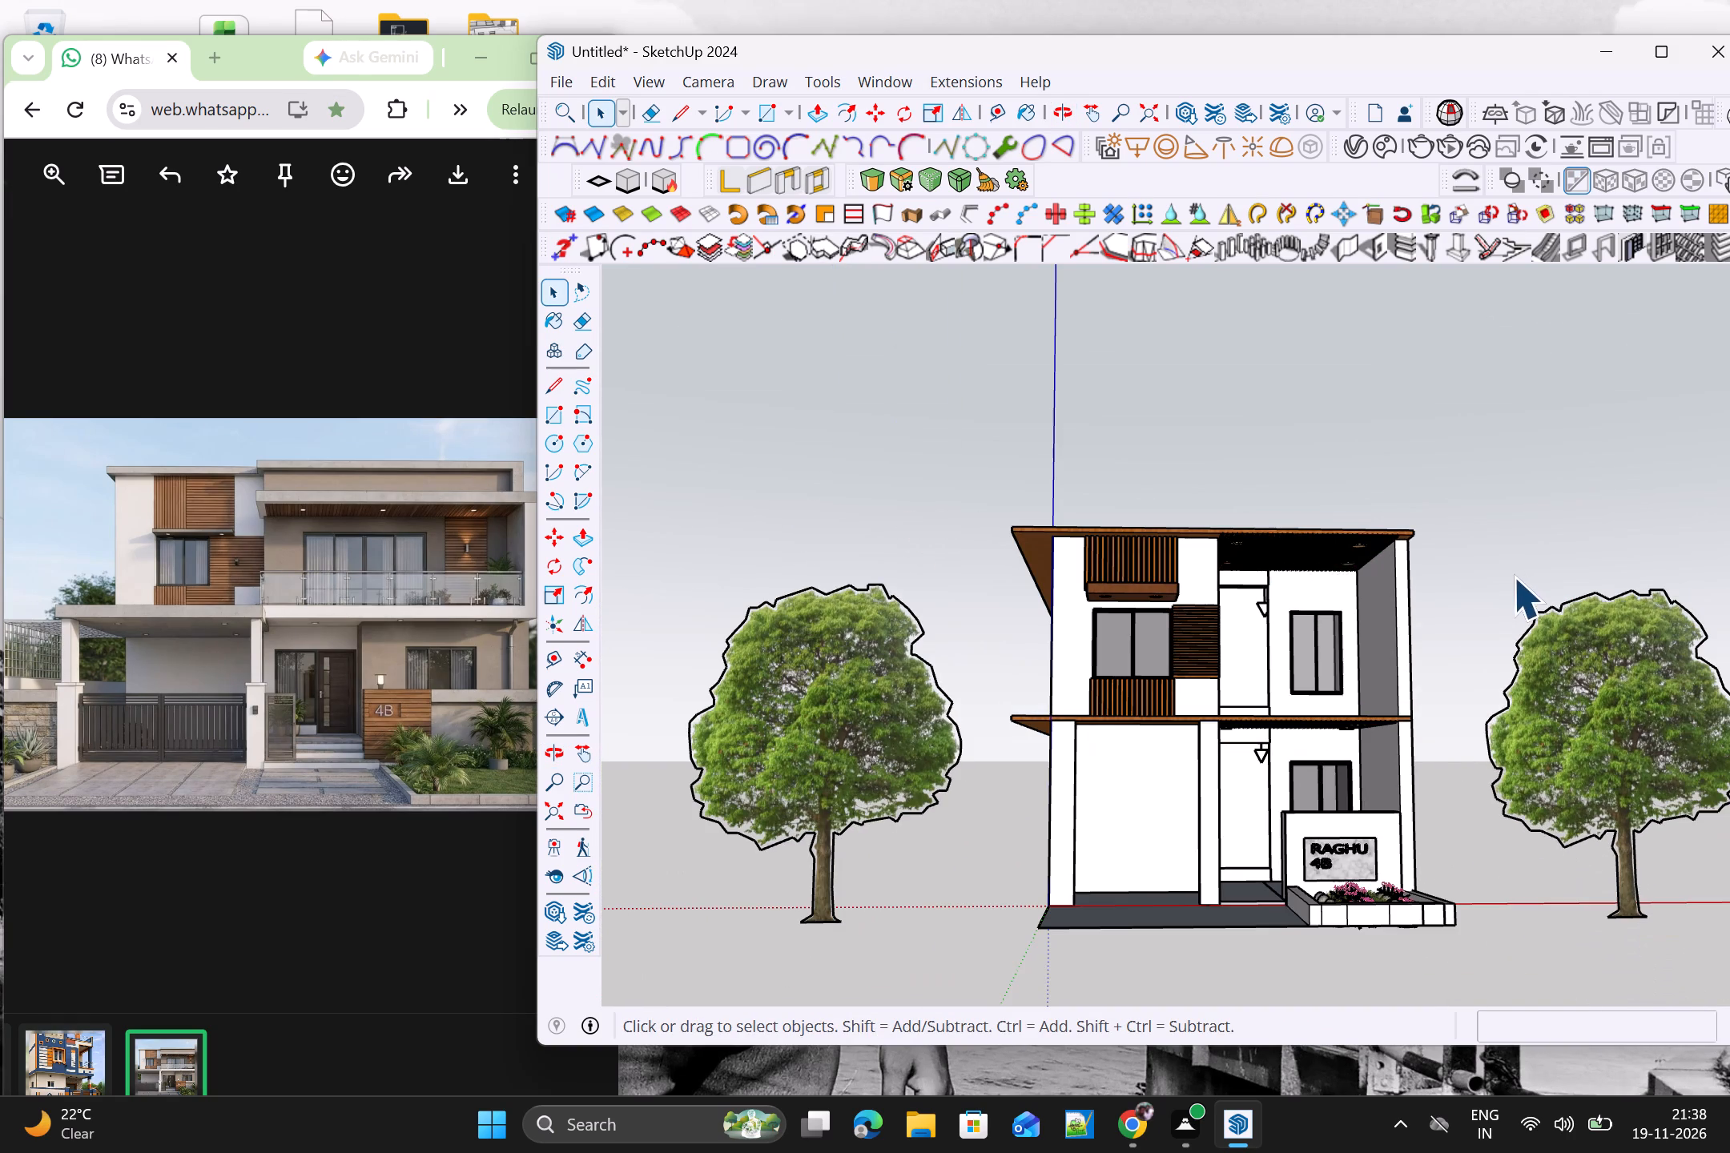
scroll(1458, 632, "down", 3)
middle_click_drag(1479, 646, 1415, 730)
scroll(1294, 678, "up", 3)
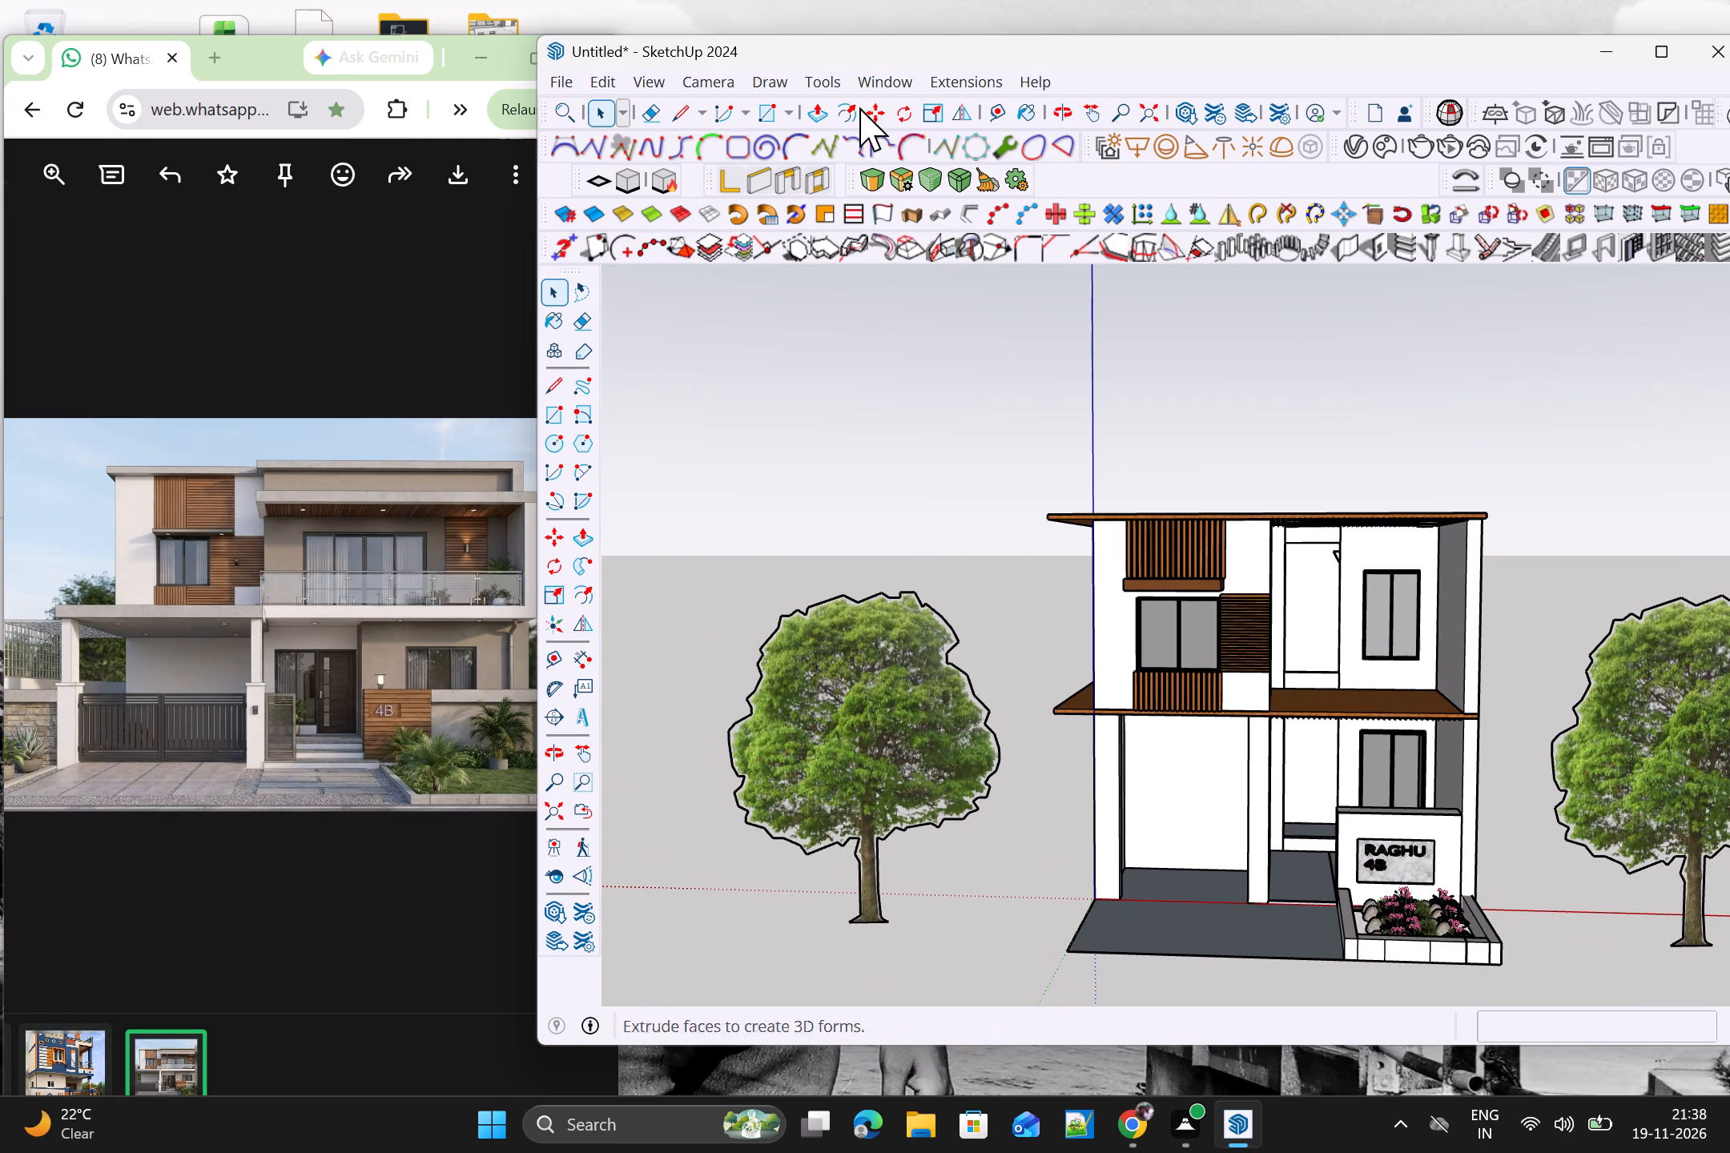
Open the 3D Warehouse and replace the previous search with a model search for DOOR.
left_click(879, 87)
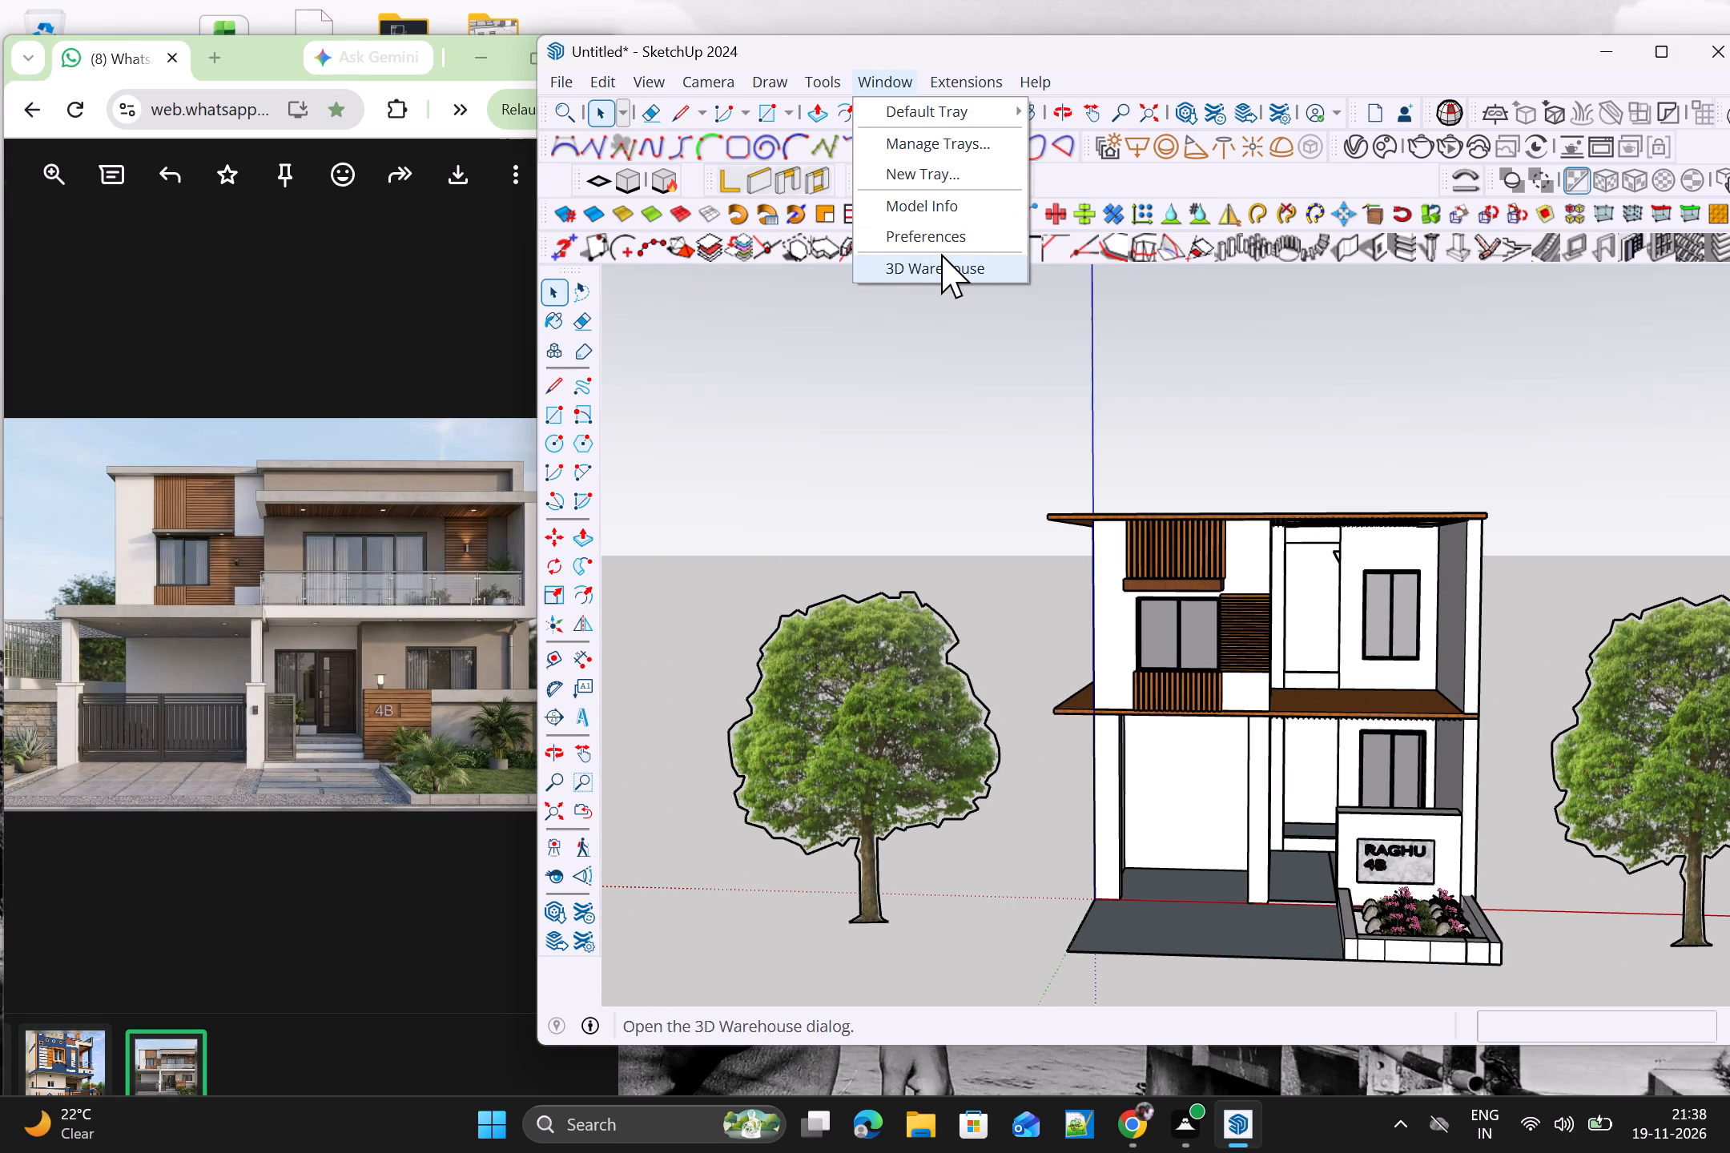
left_click(941, 259)
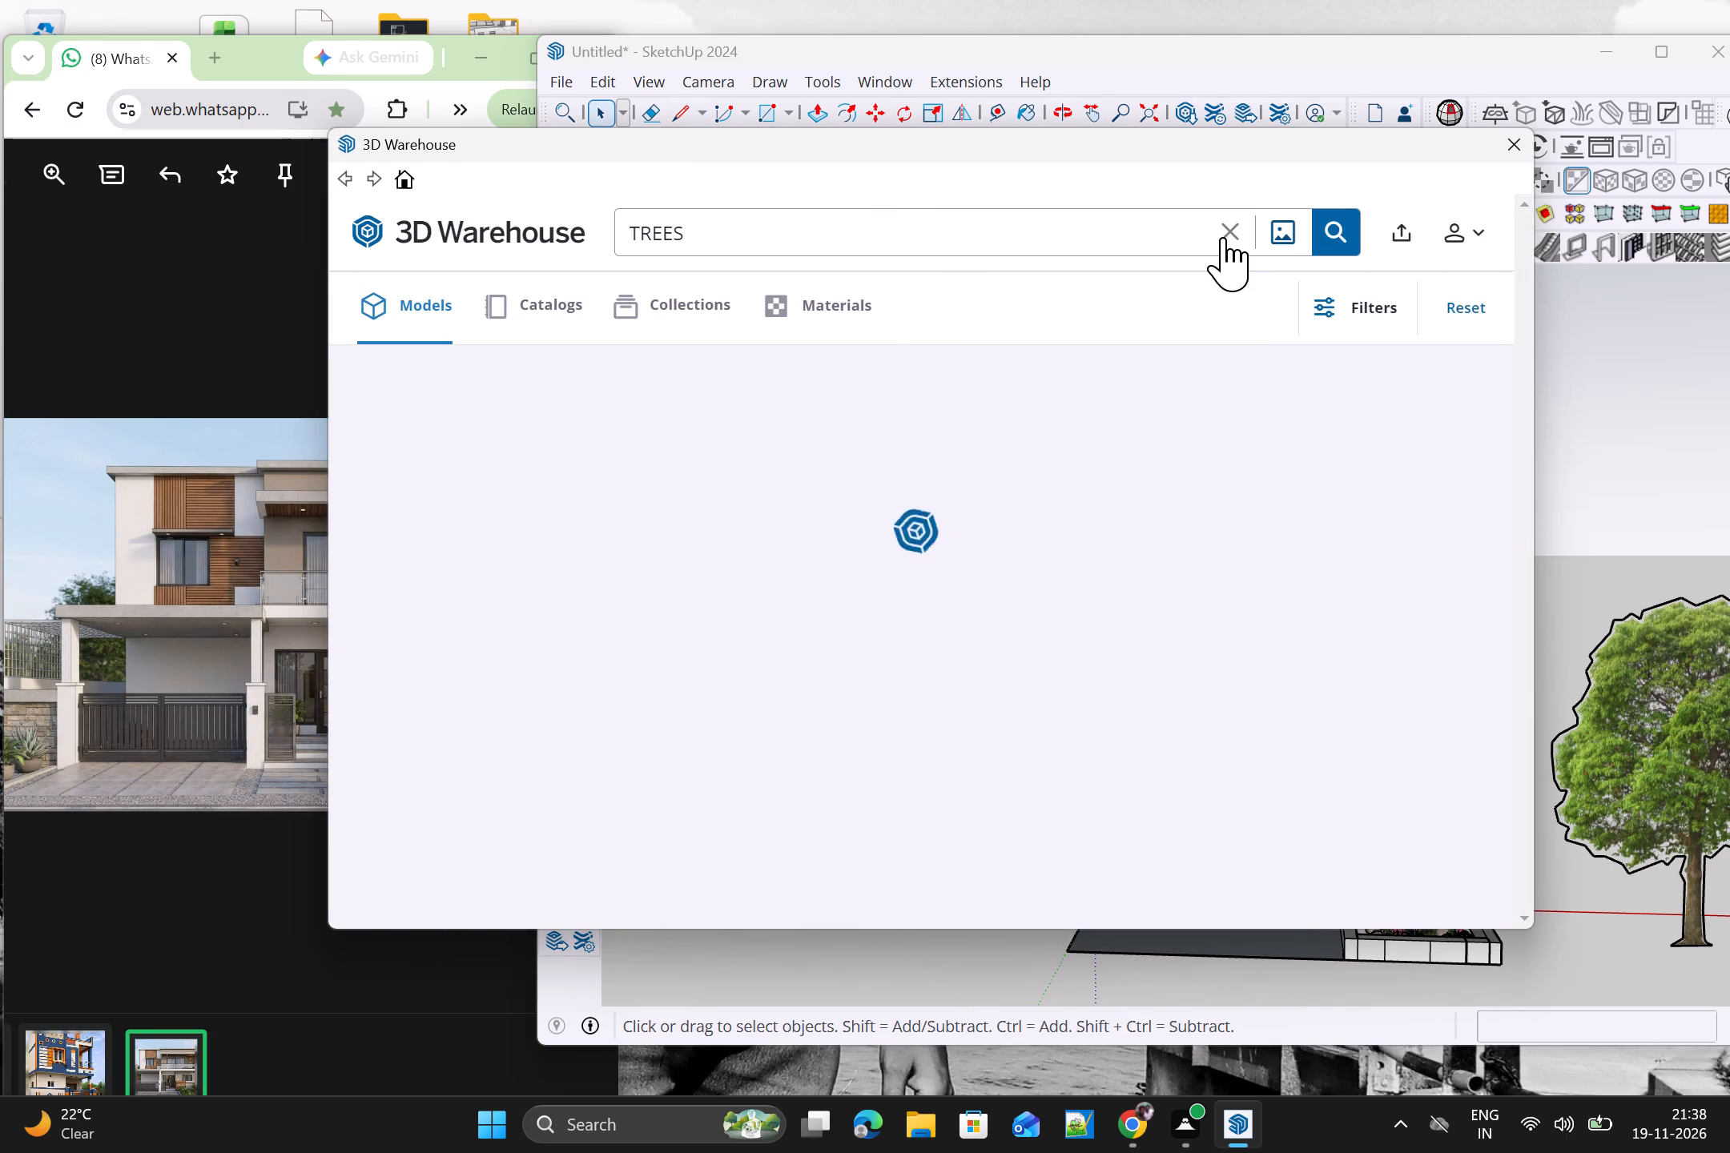
left_click(1222, 236)
left_click(1130, 212)
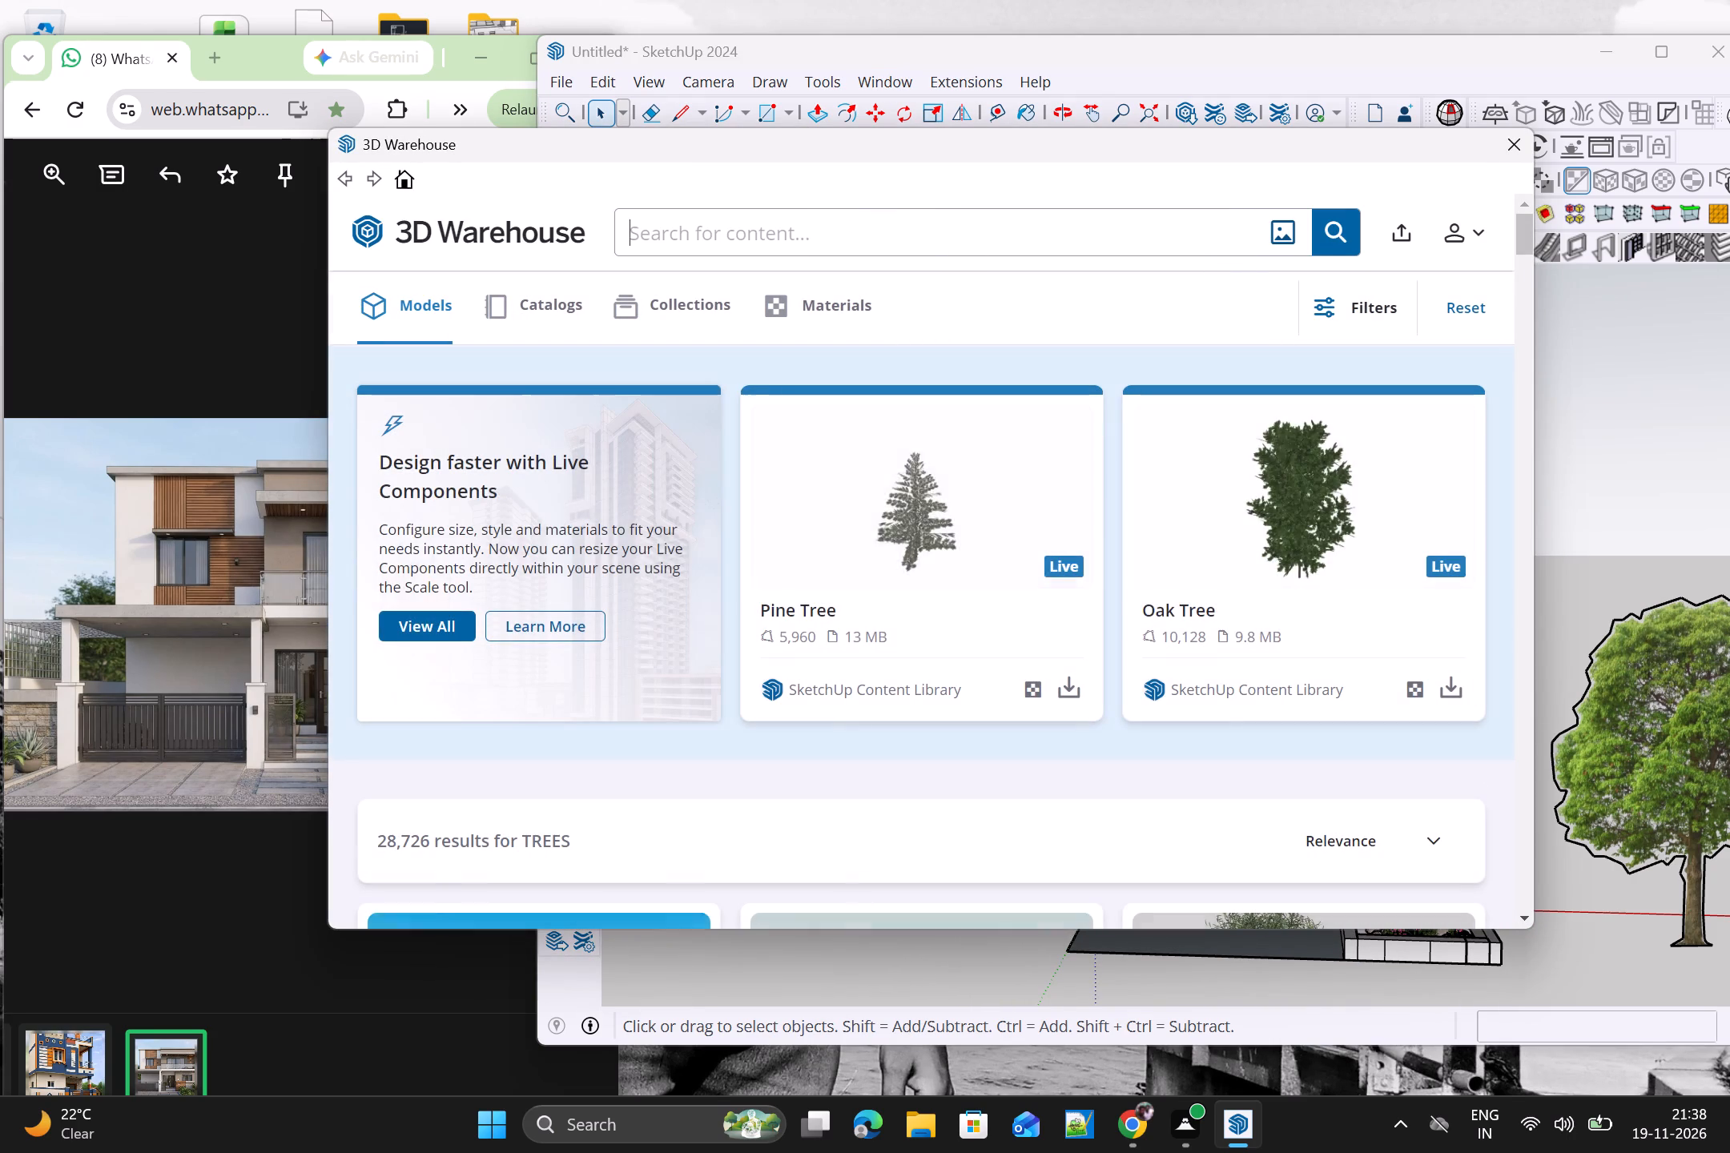
type("DO")
key("o")
key("r")
key("Return")
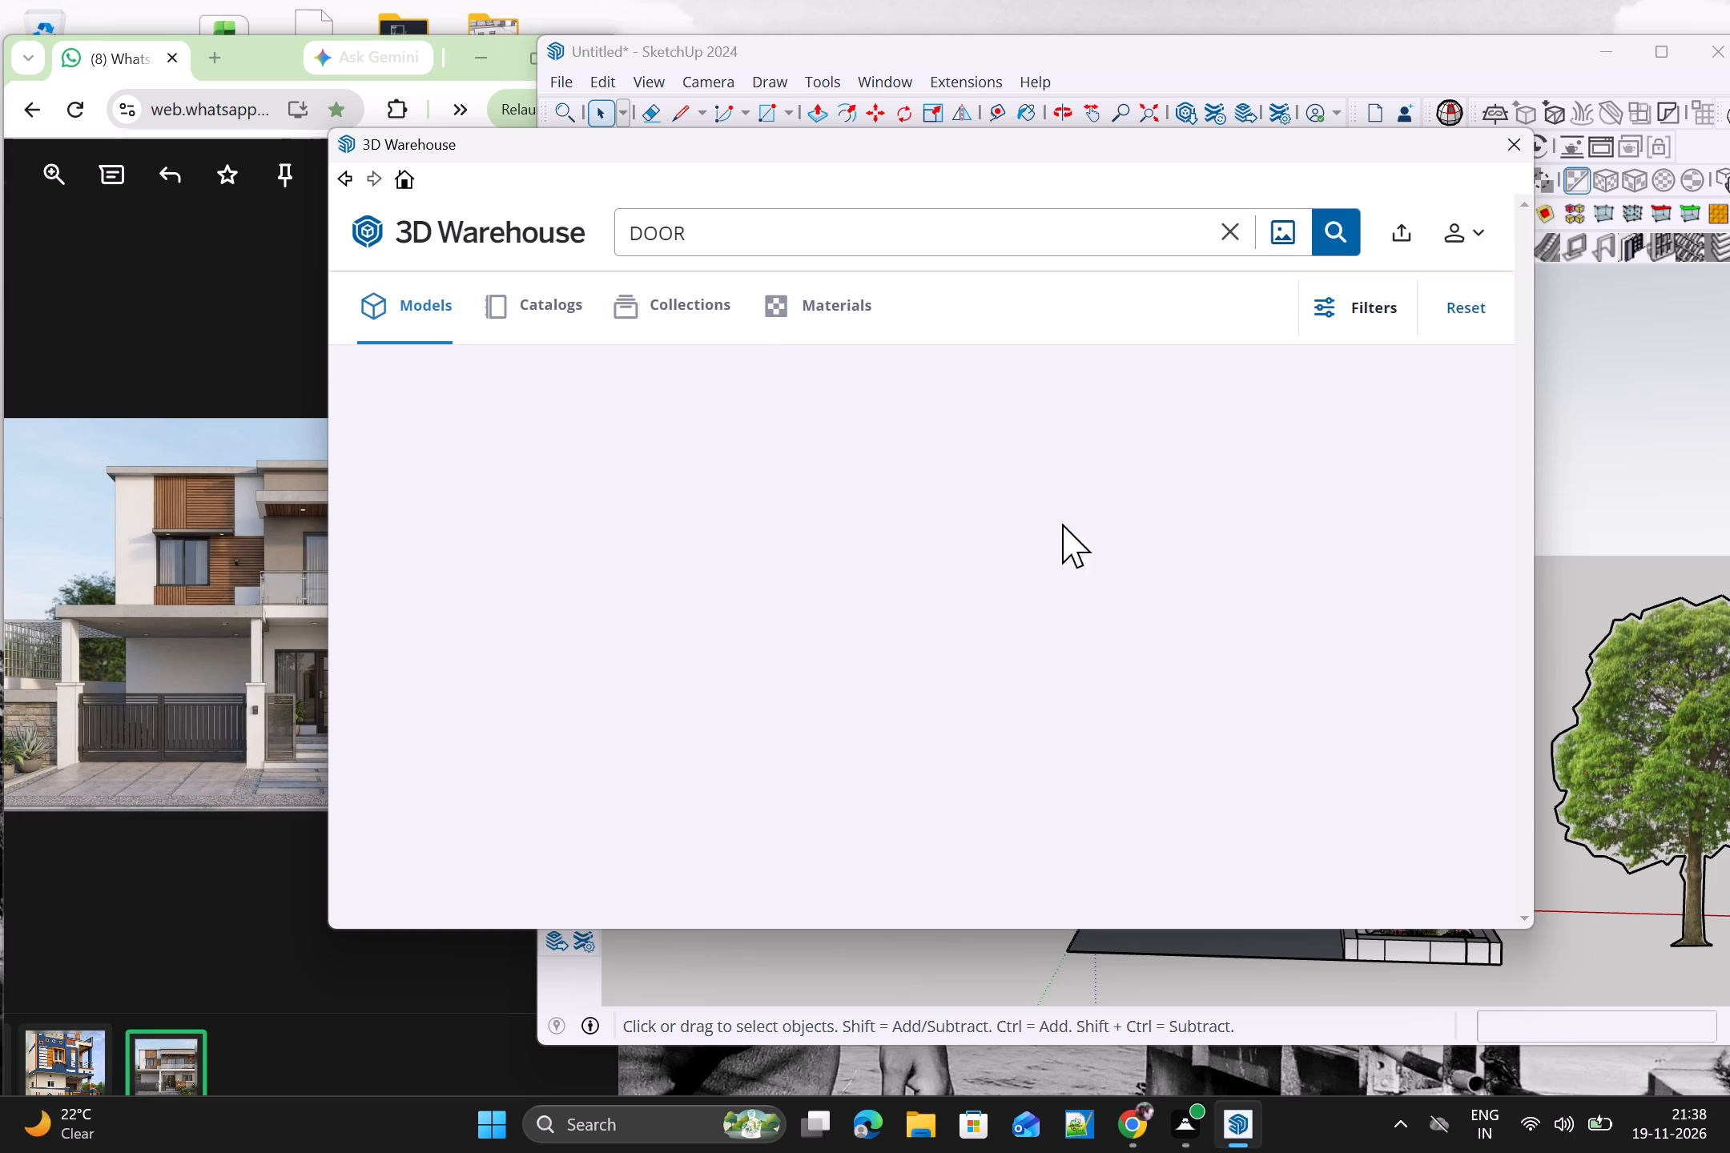
Browse the door models and load the dark wood glazed "drzwi wejściowe" door directly into the model.
left_click_drag(1532, 235, 1535, 244)
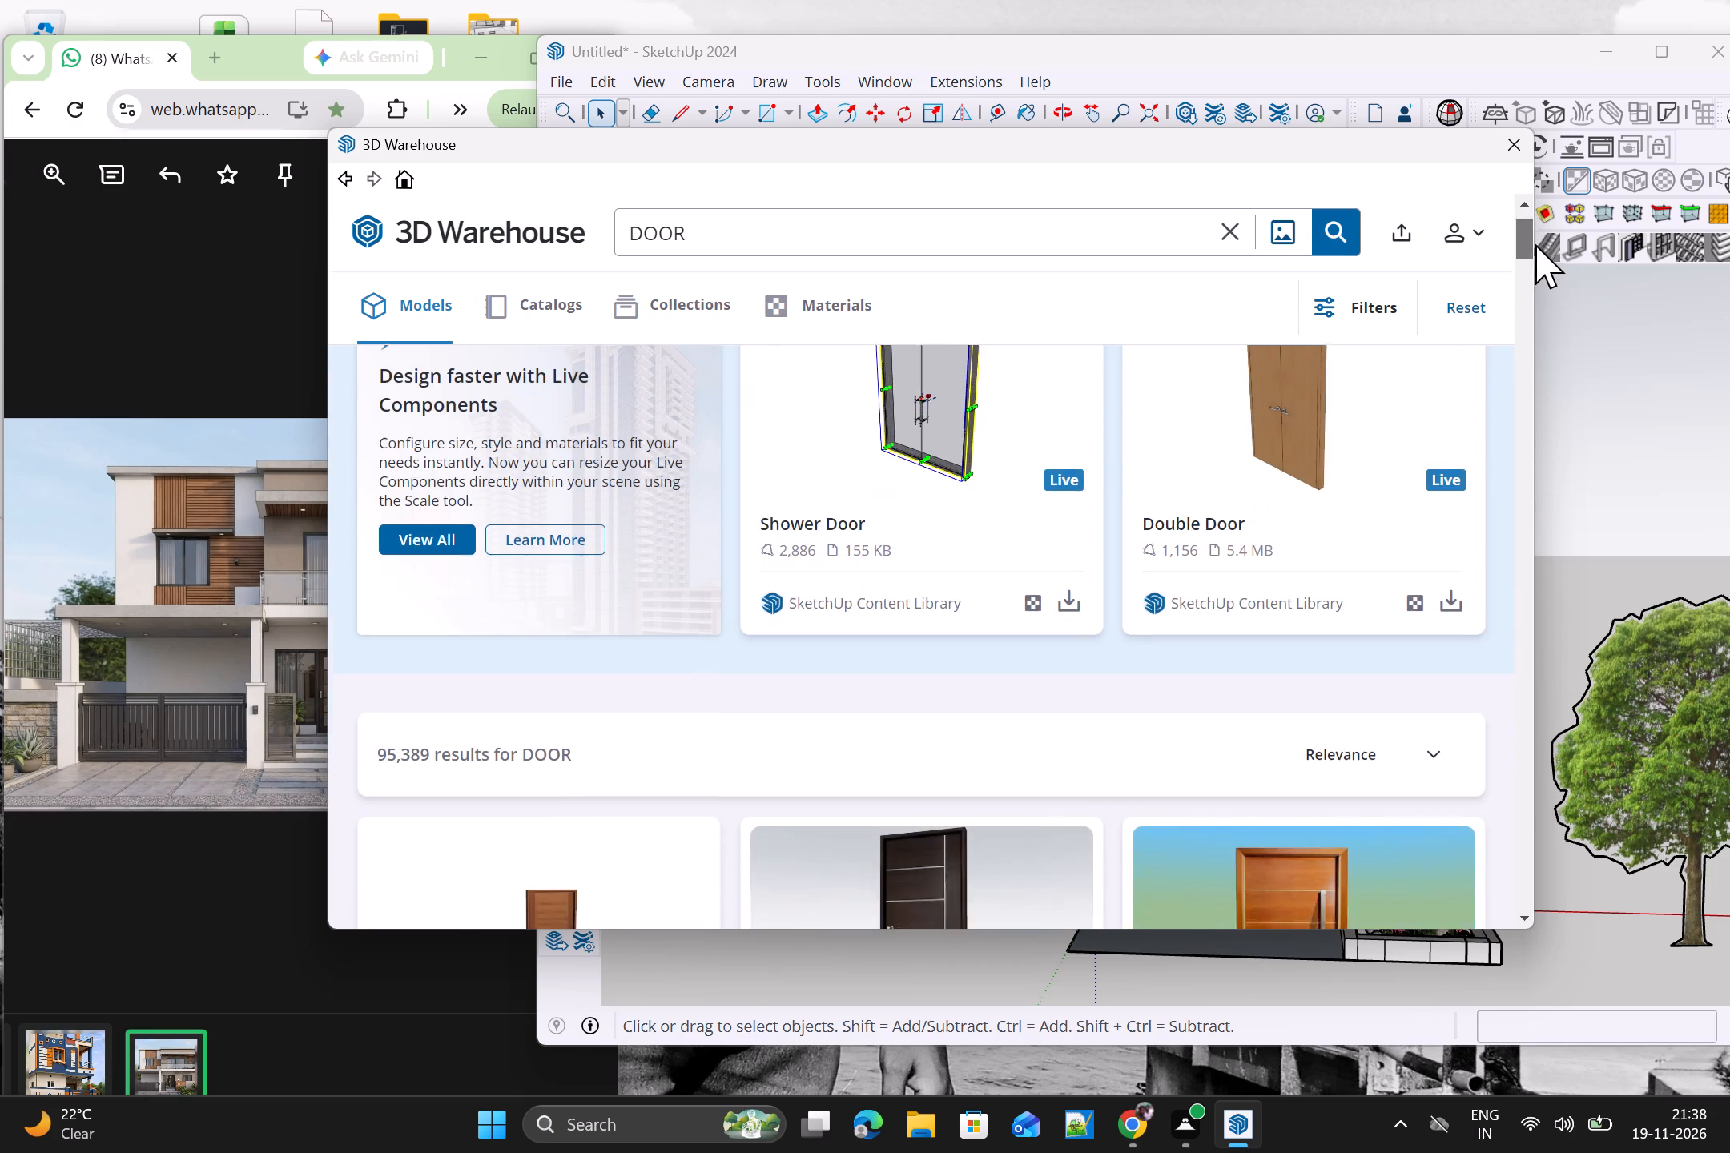
left_click_drag(1535, 244, 1536, 269)
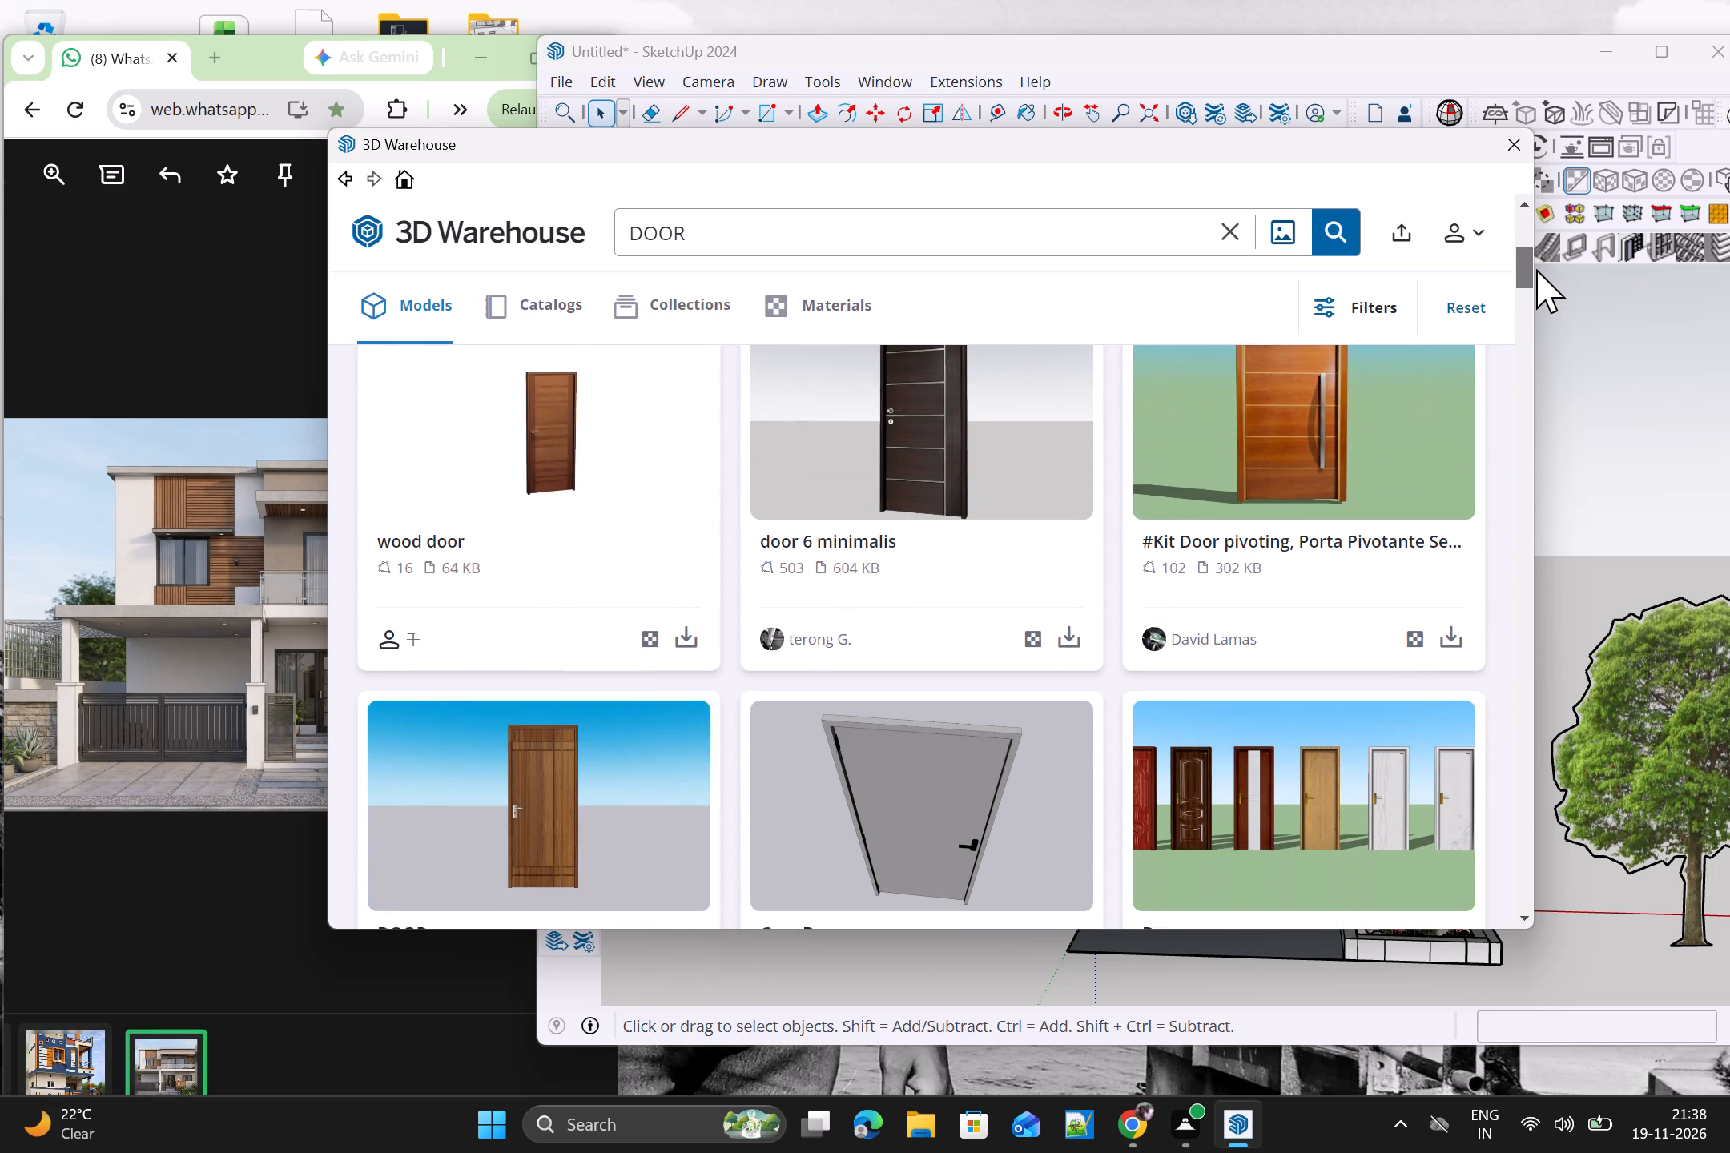
left_click_drag(1536, 269, 1533, 331)
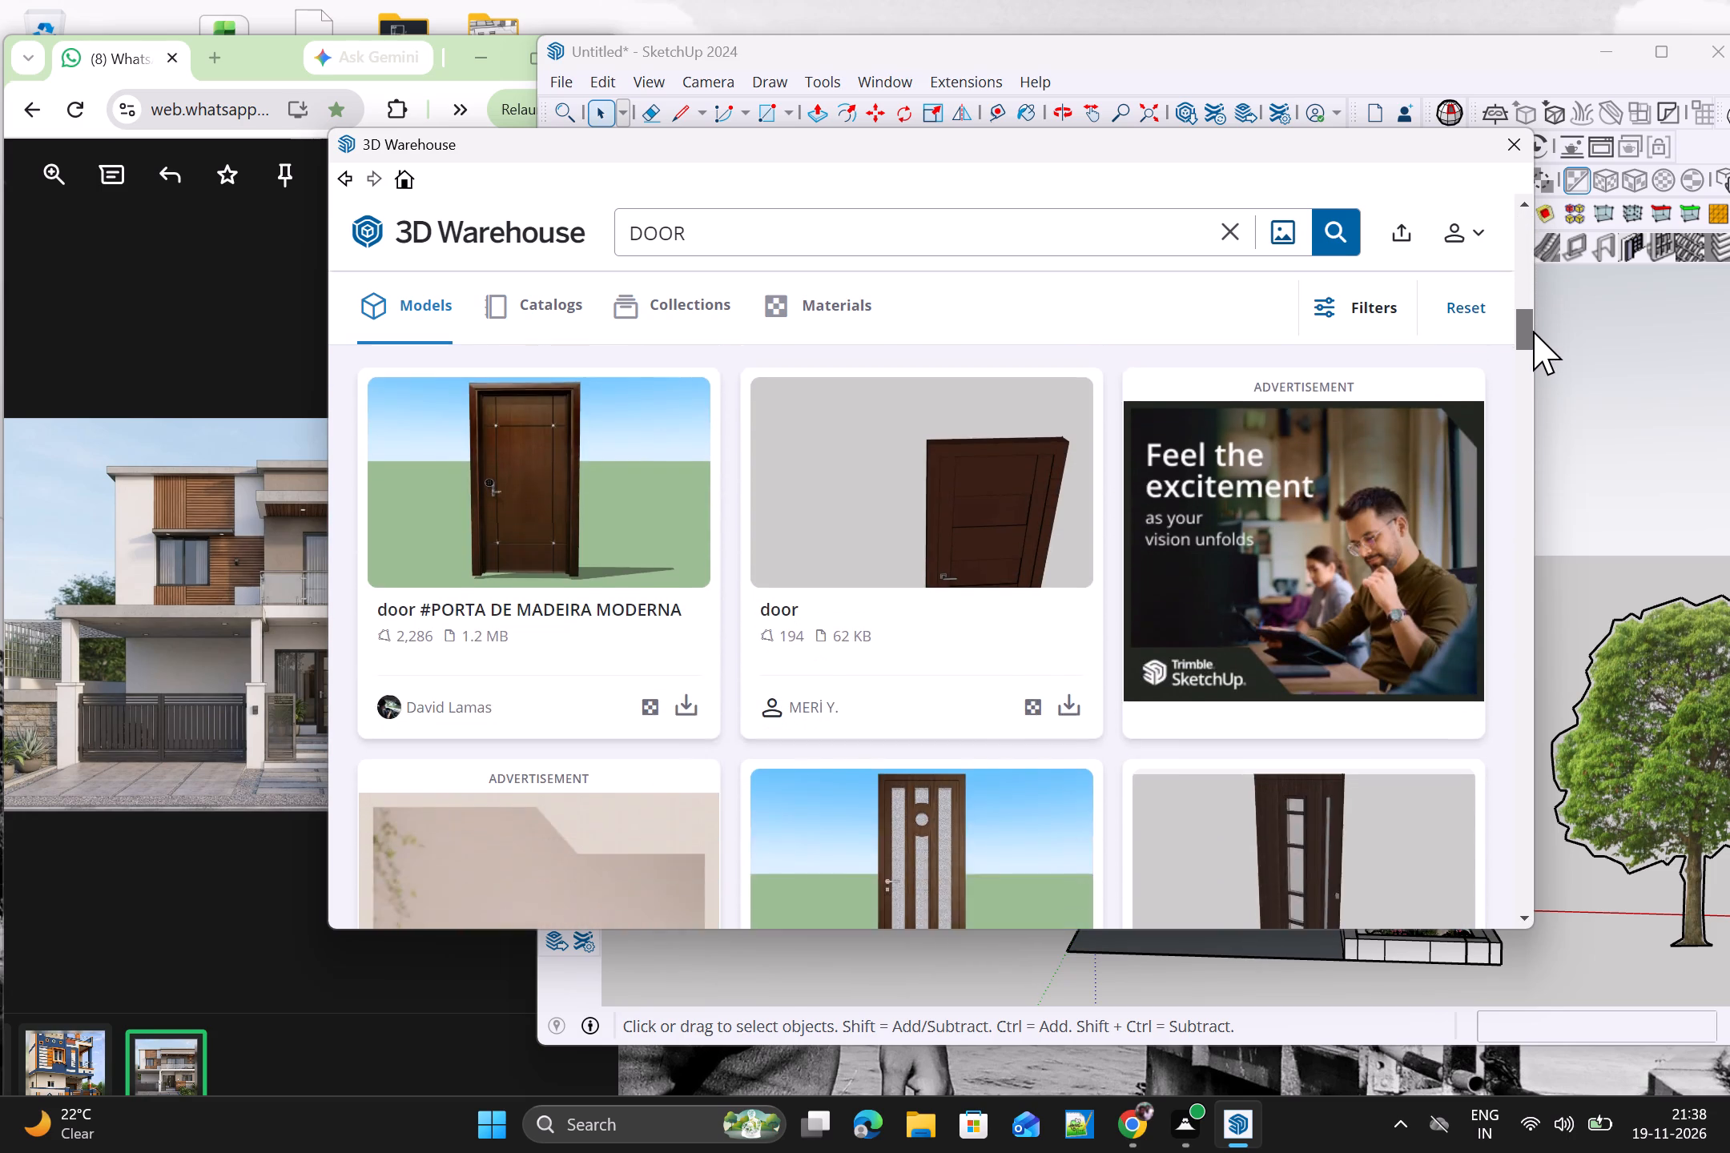
left_click_drag(1533, 331, 1531, 348)
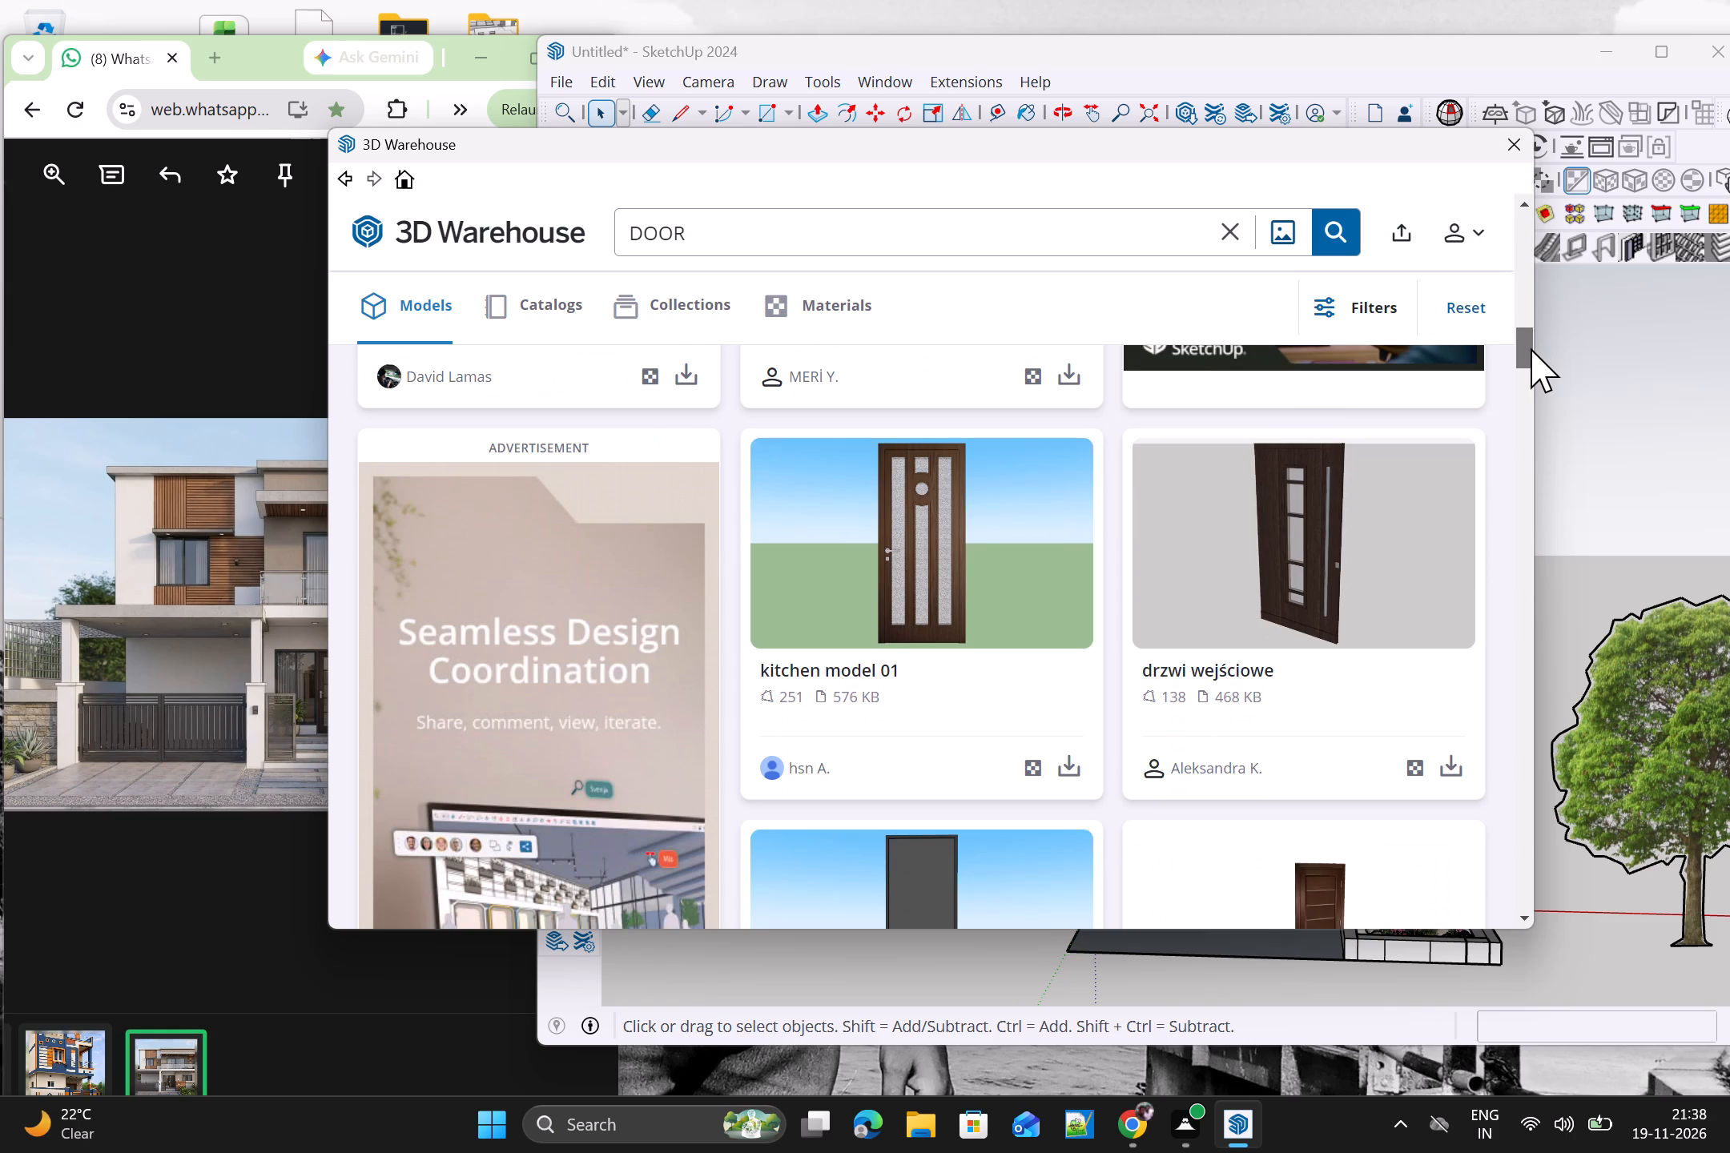
left_click_drag(1531, 348, 1526, 384)
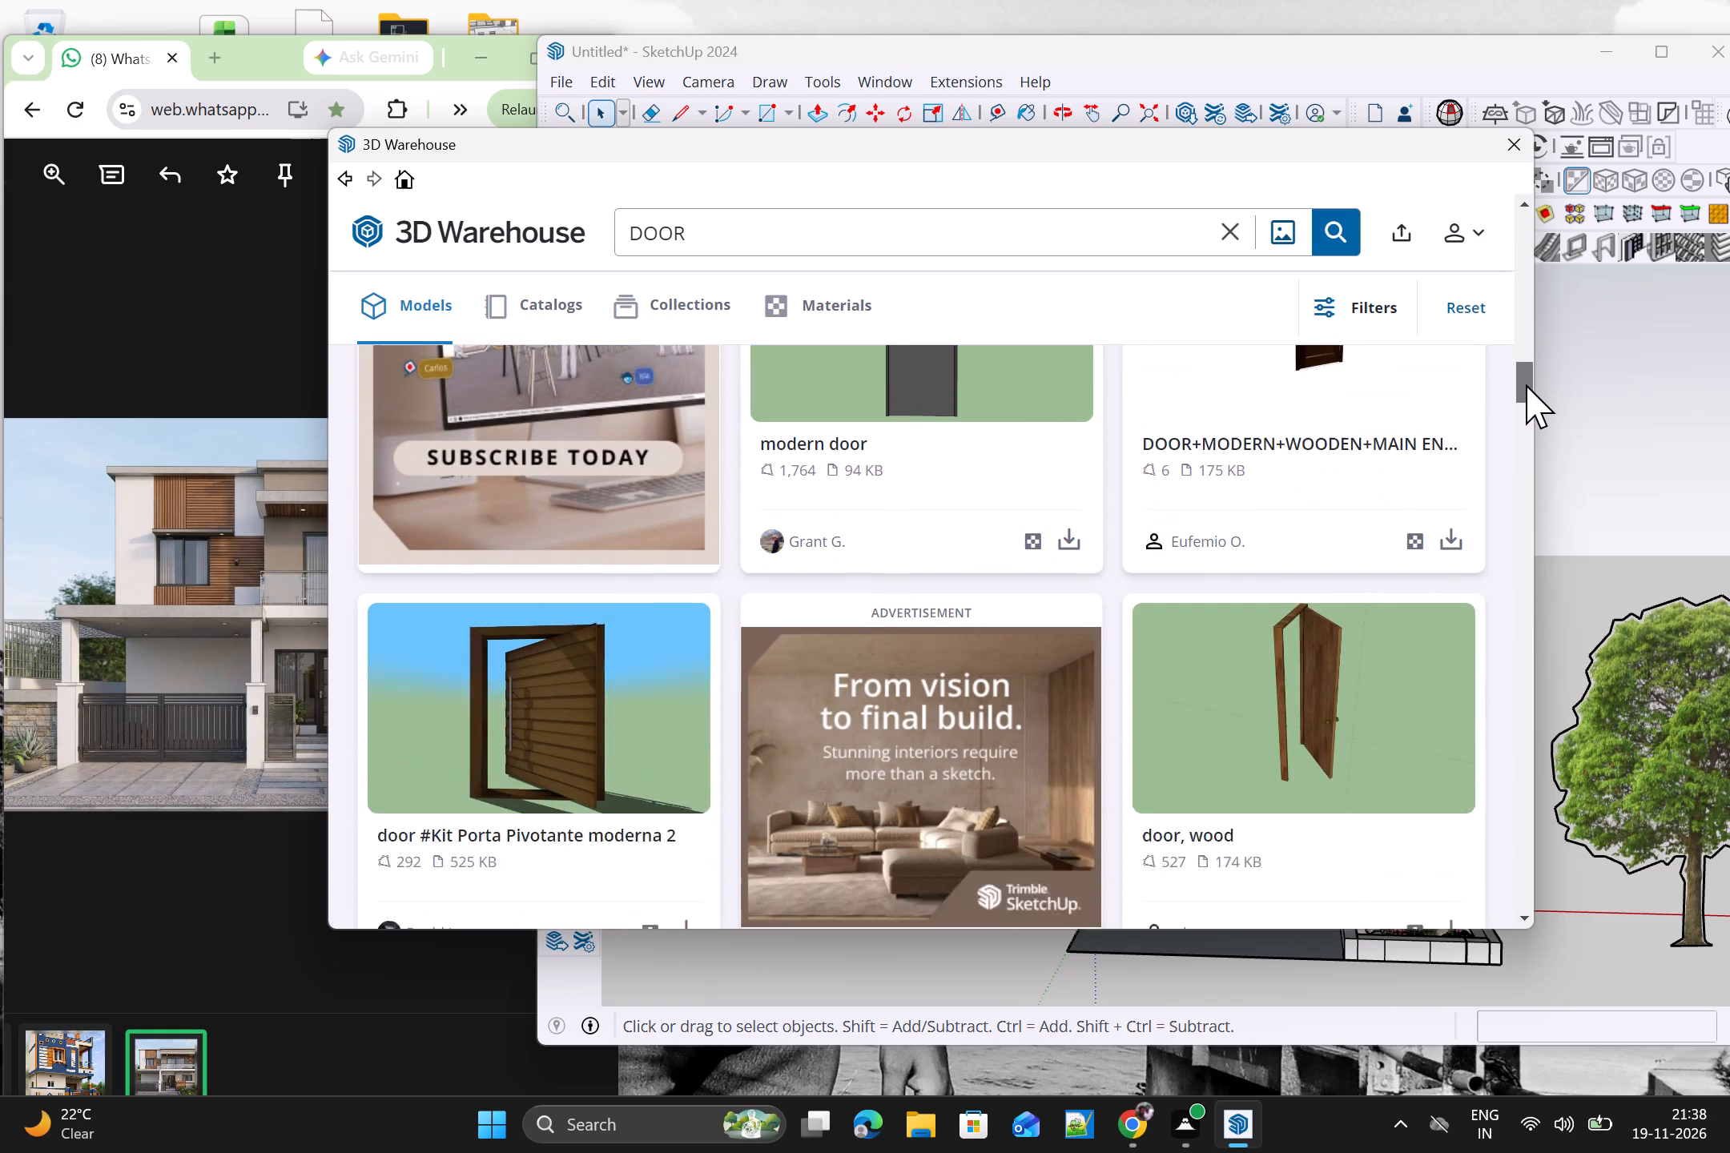
left_click_drag(1526, 384, 1515, 454)
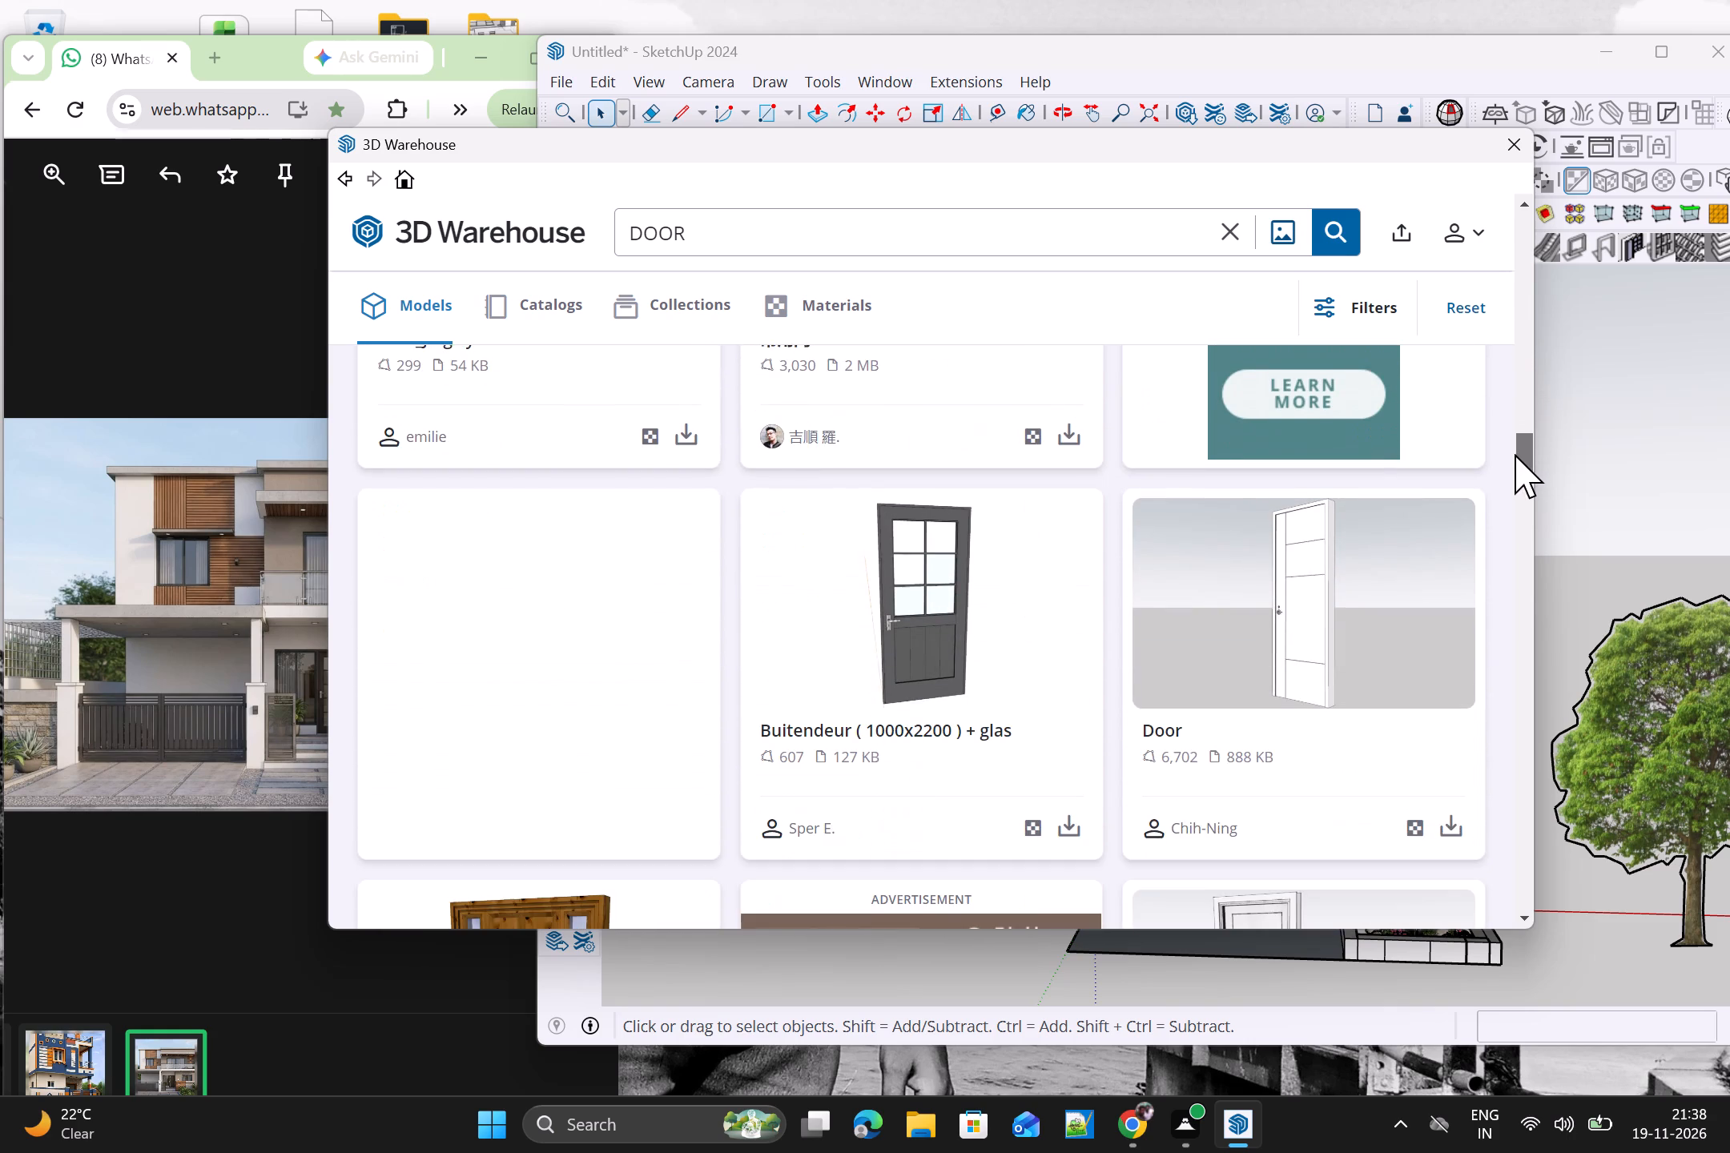
left_click_drag(1515, 454, 1510, 474)
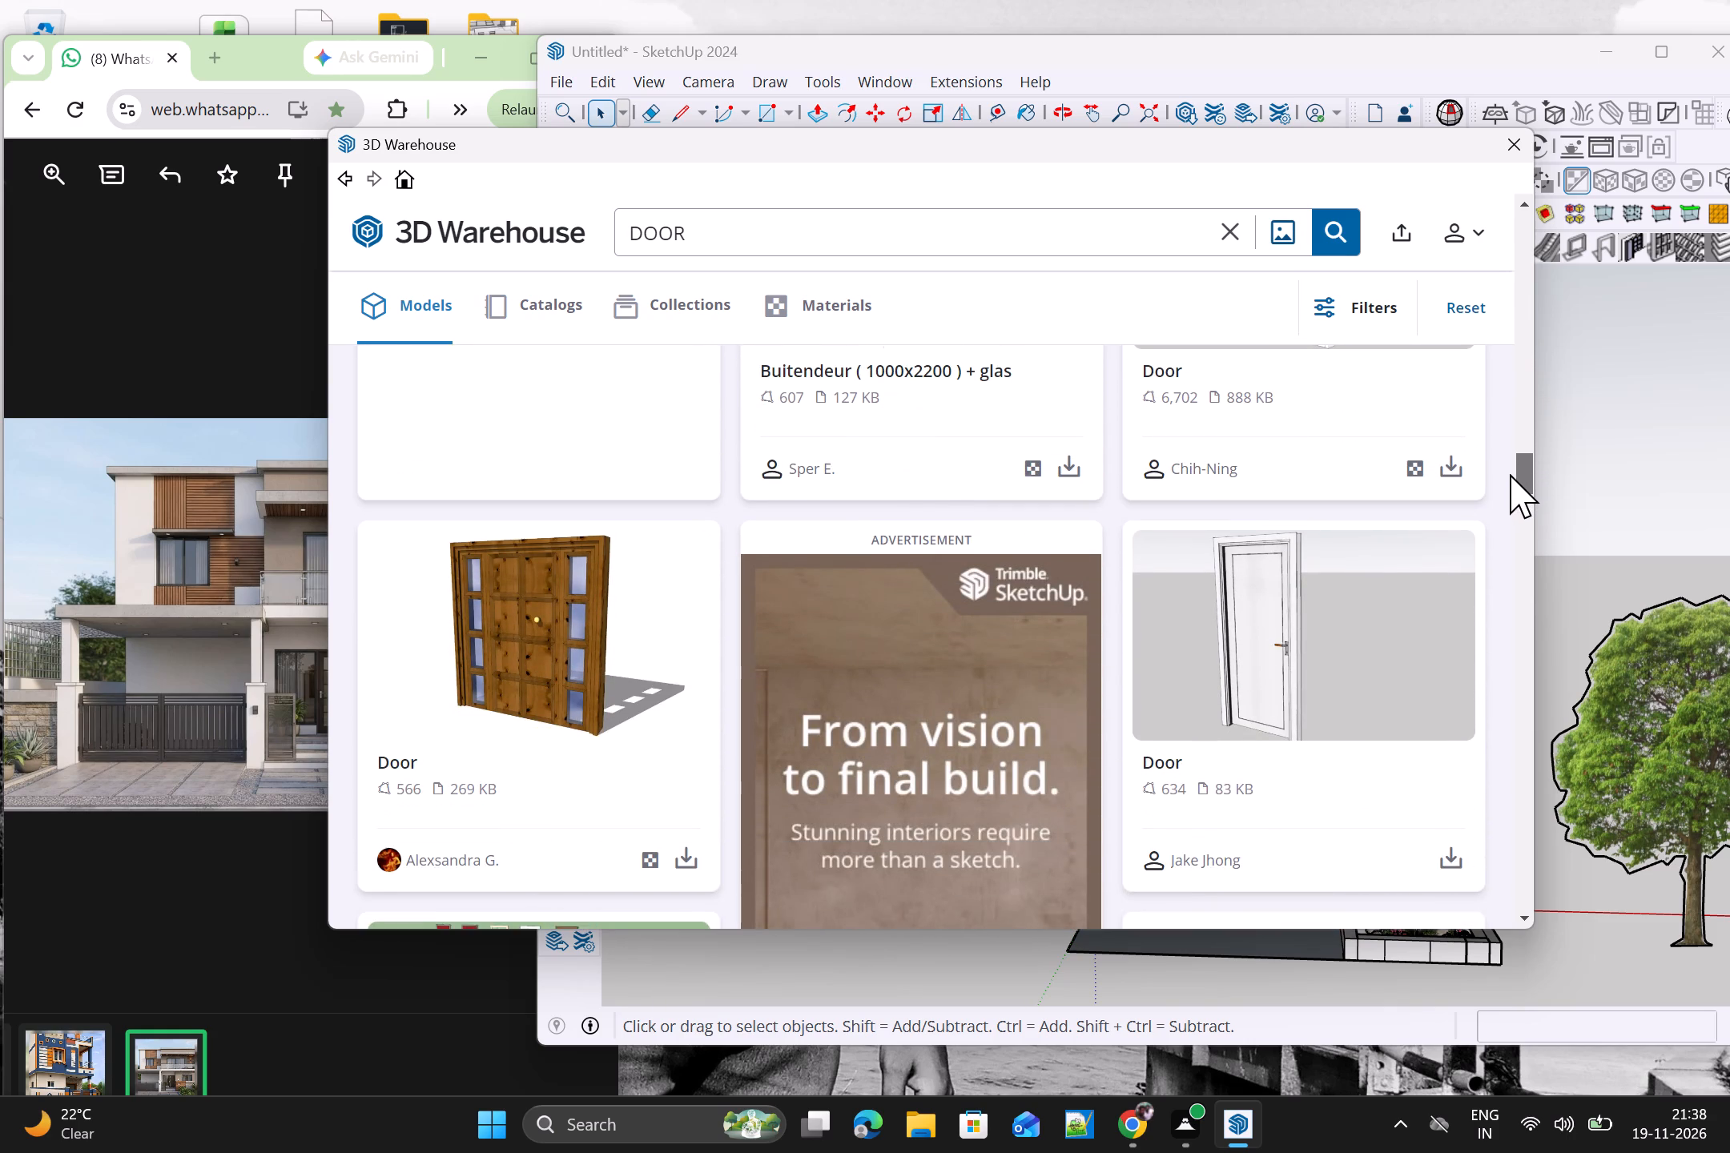
left_click_drag(1510, 474, 1488, 367)
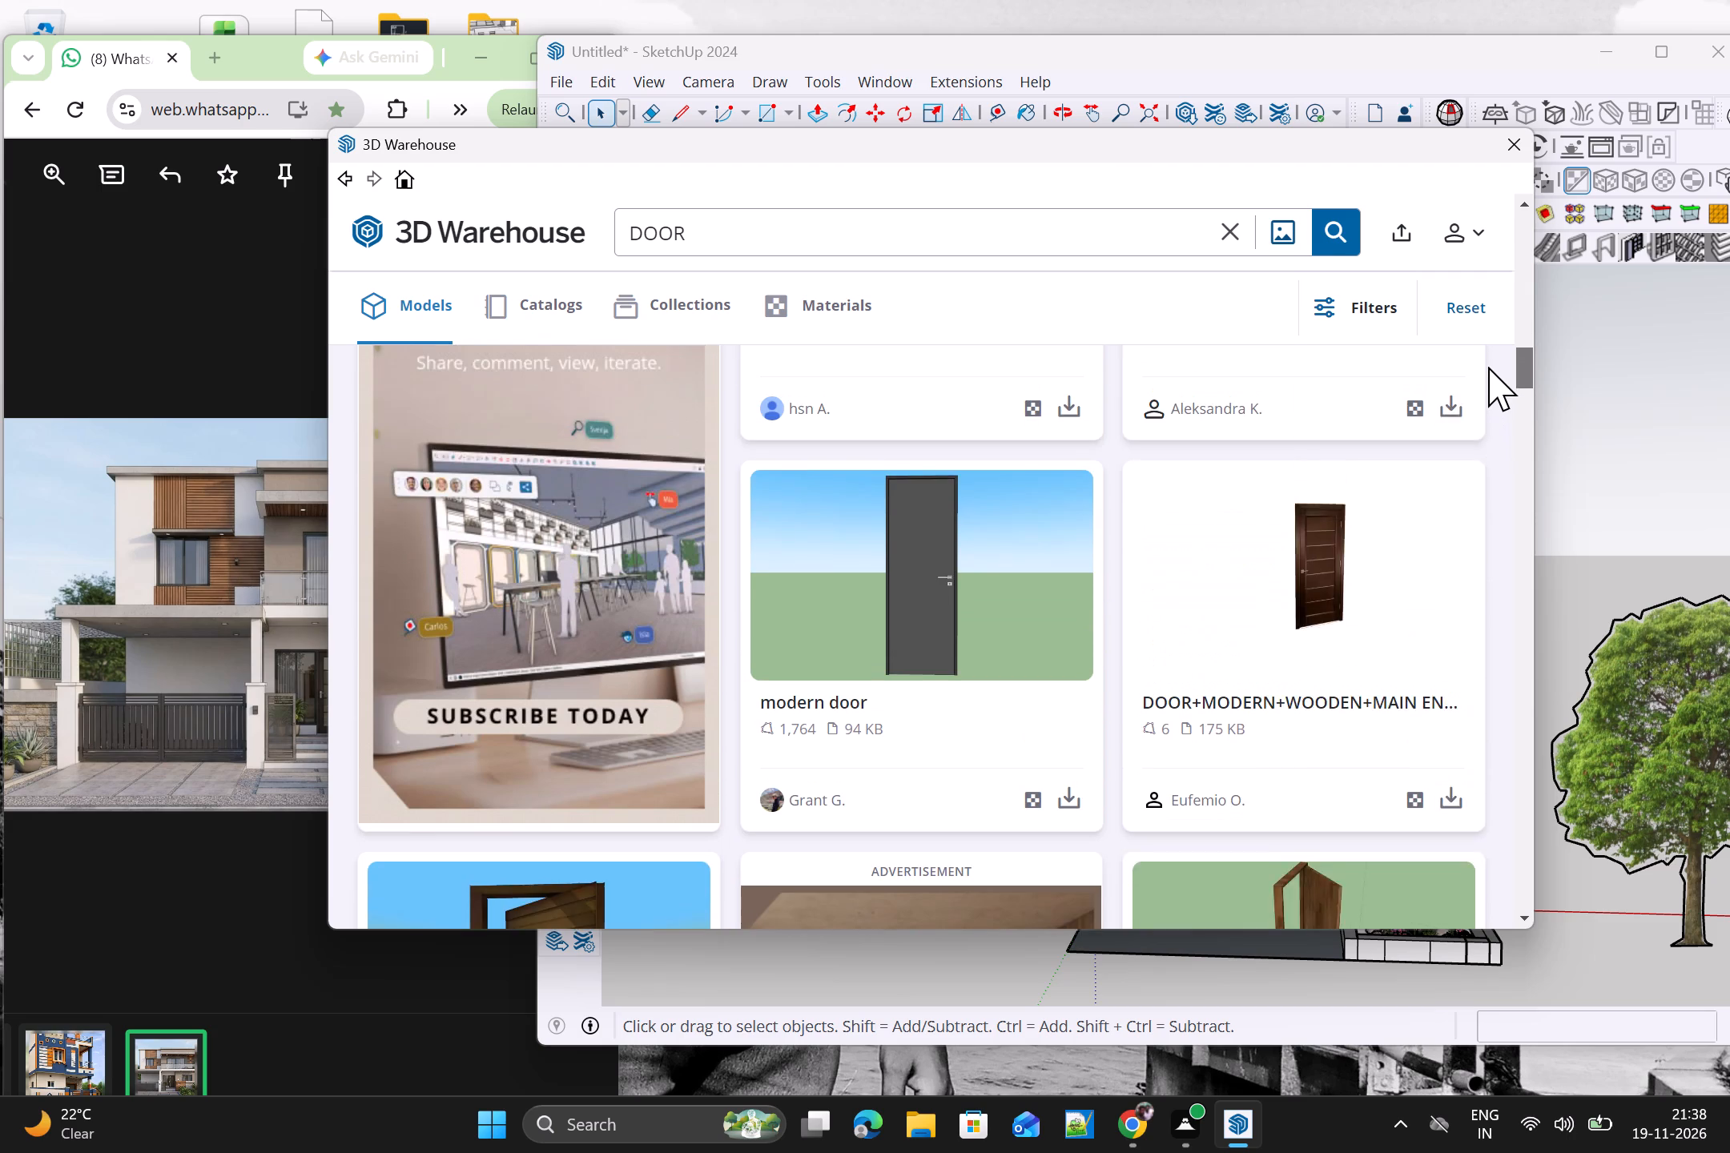
left_click_drag(1488, 367, 1483, 355)
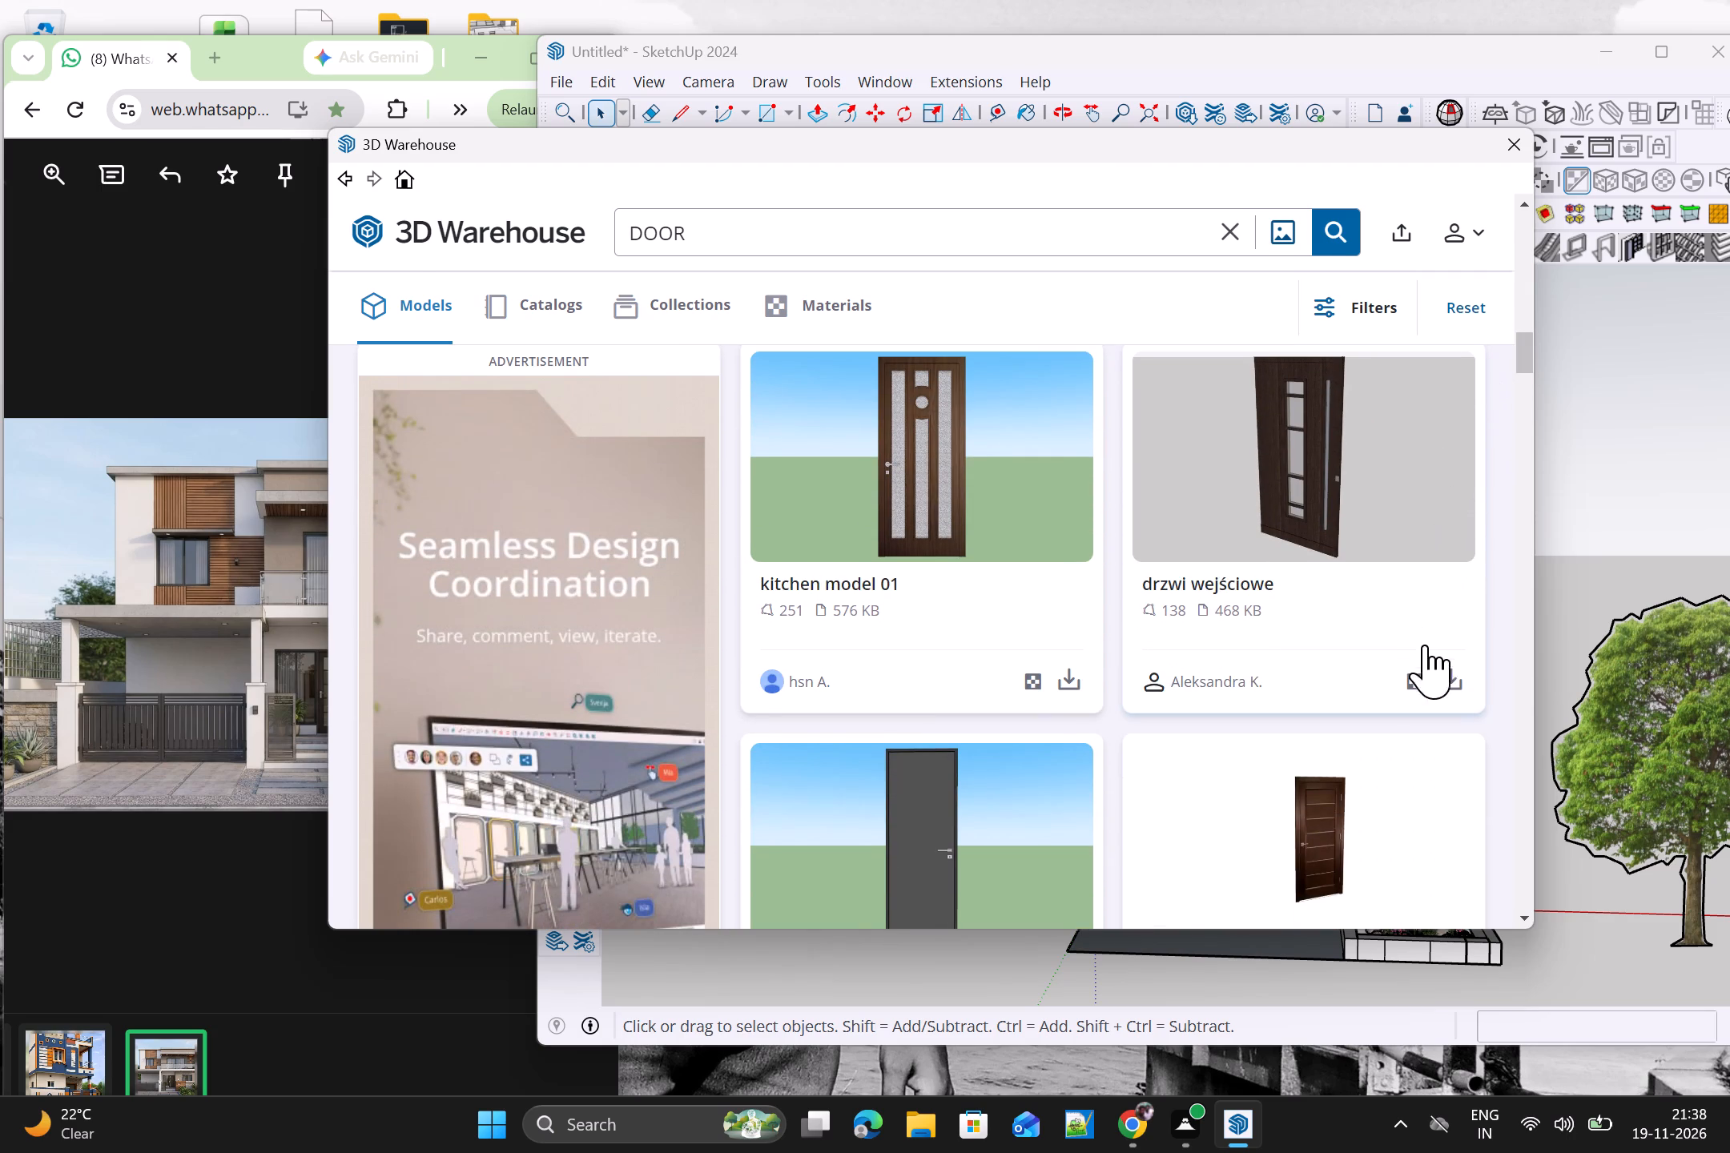
left_click(1454, 675)
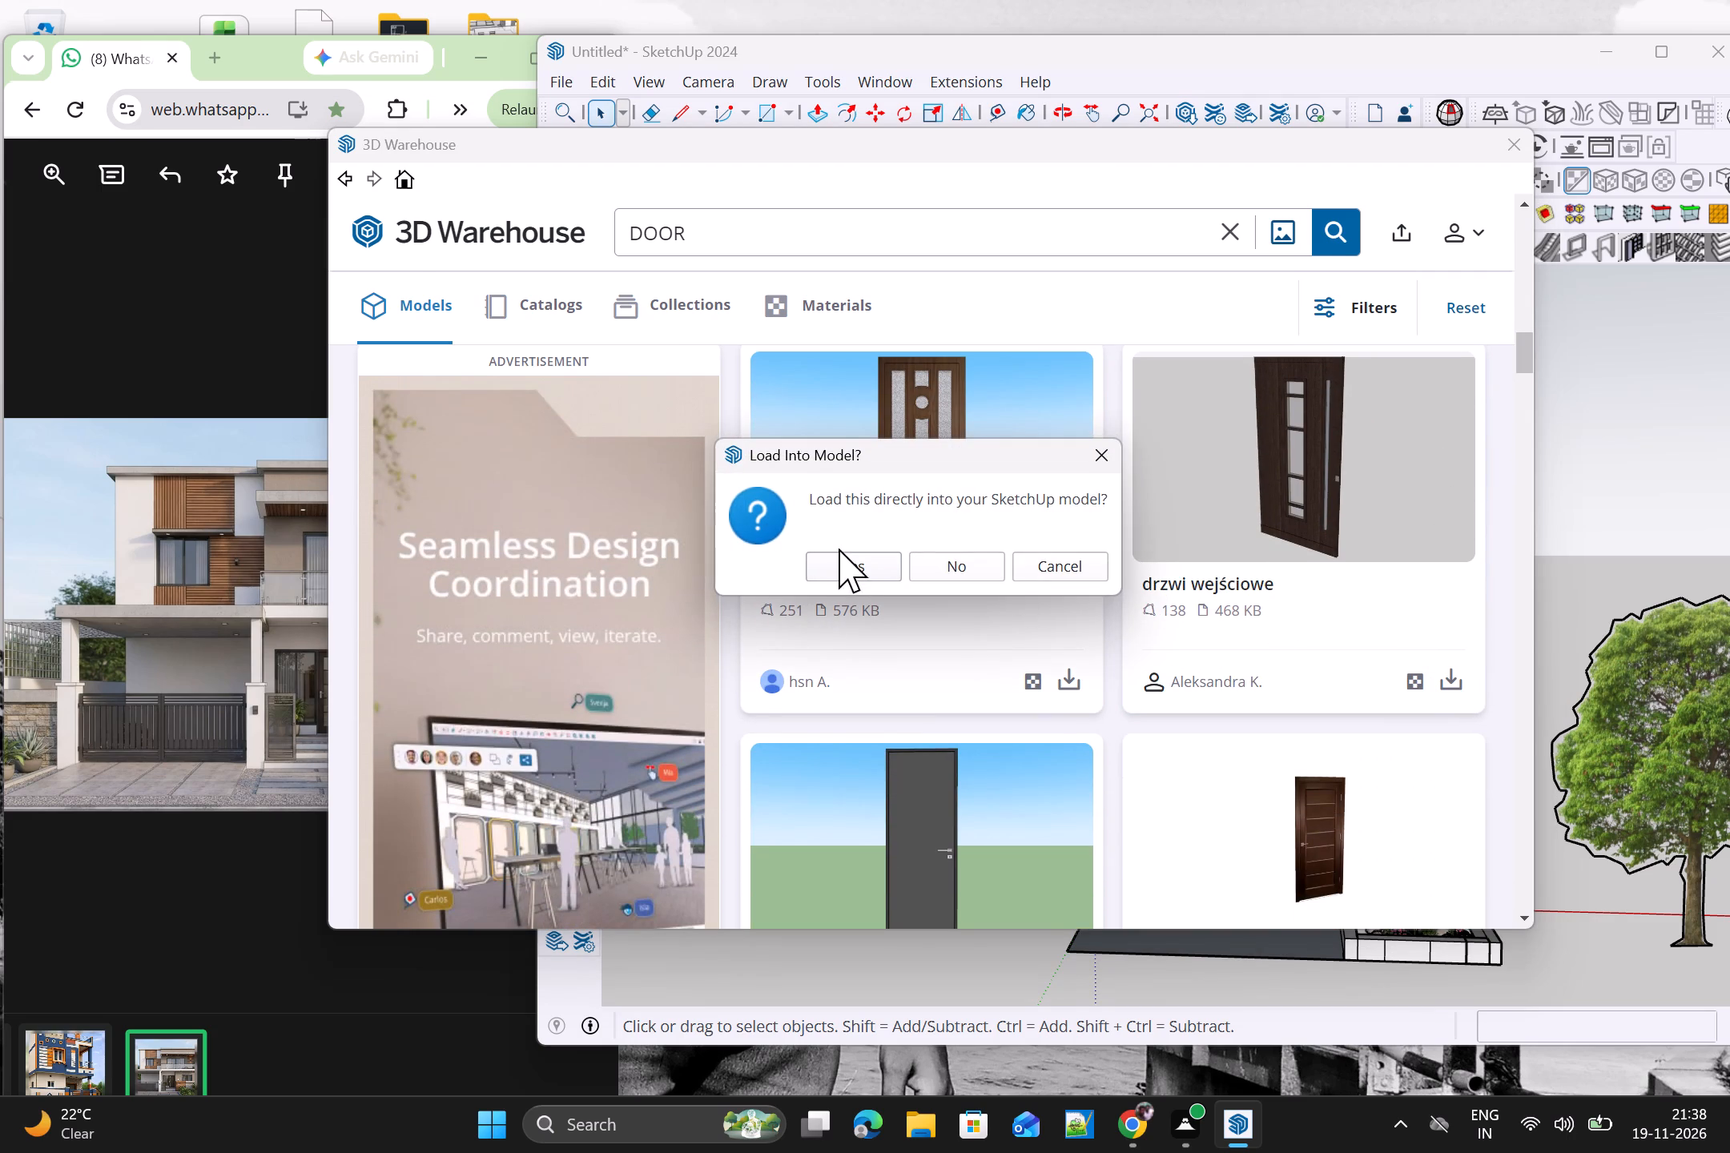
left_click(853, 557)
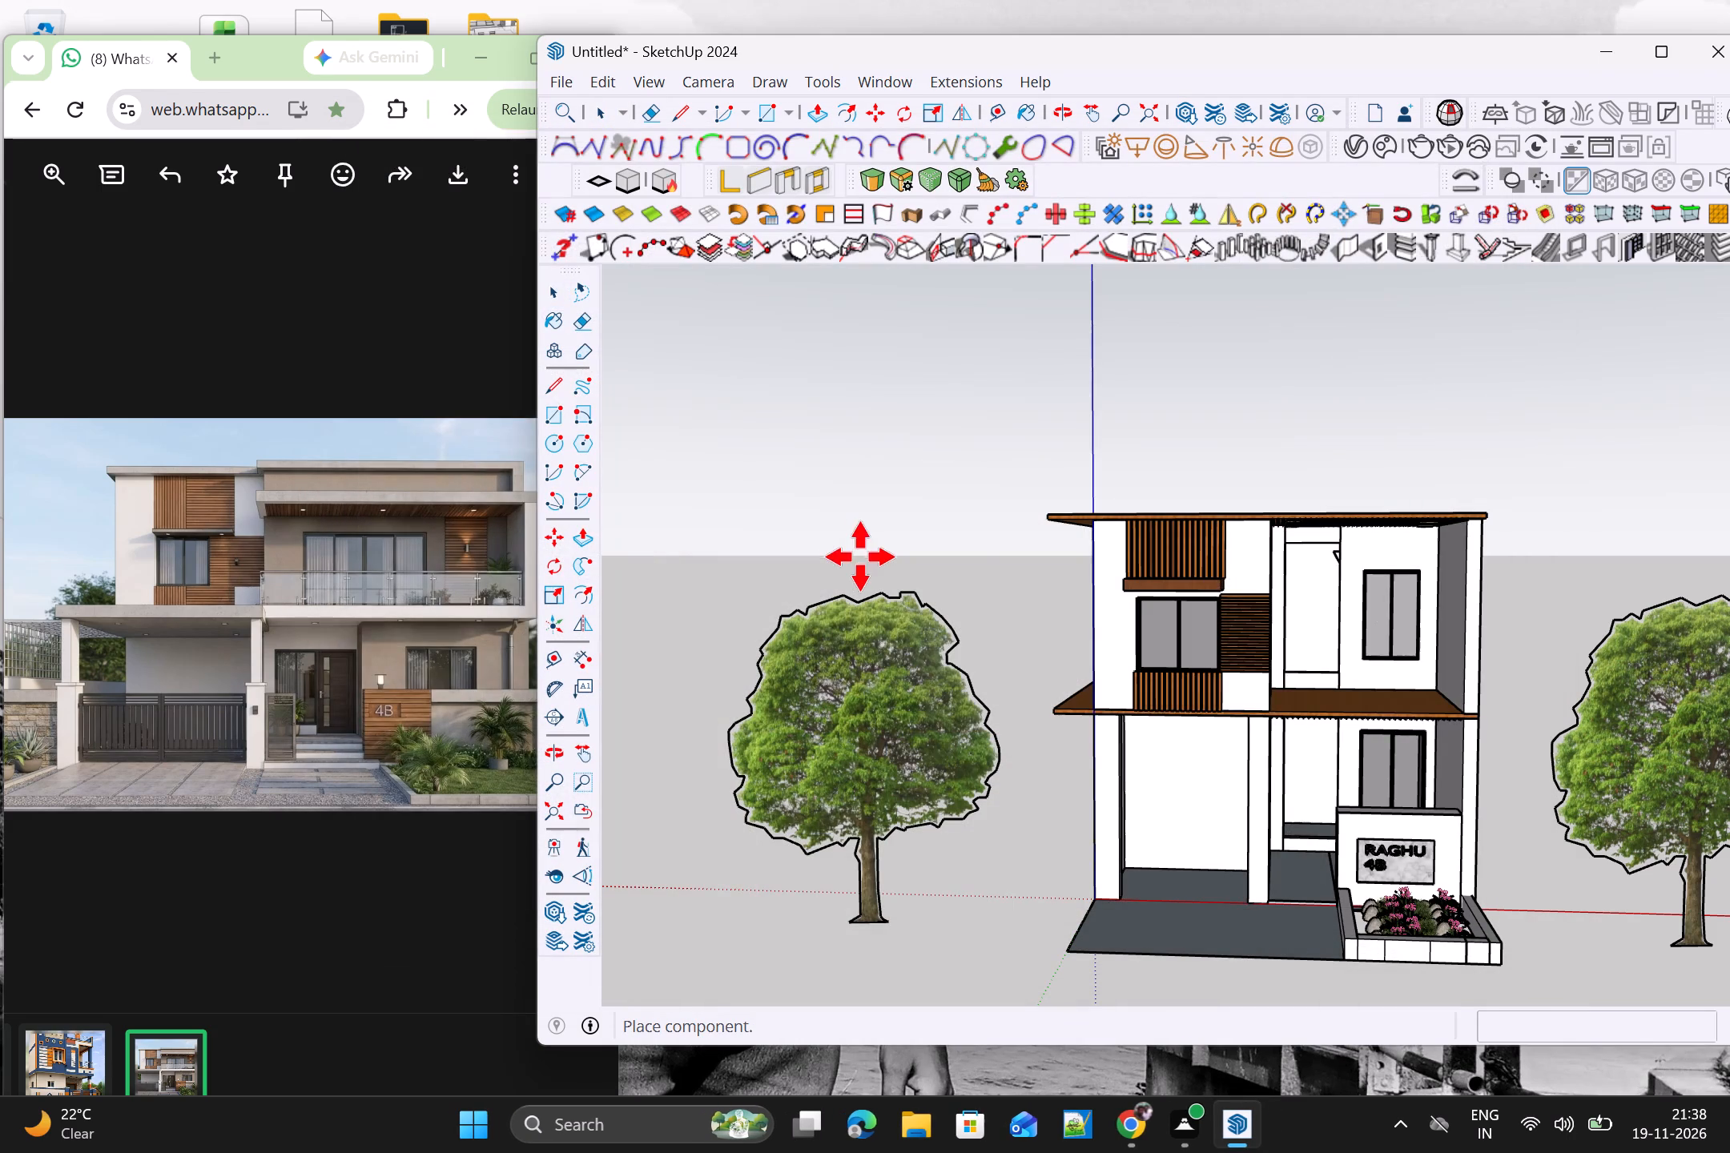
Place the loaded door in the upper-floor balcony's door opening, aligned to the opening's side edge.
scroll(1326, 685, "up", 9)
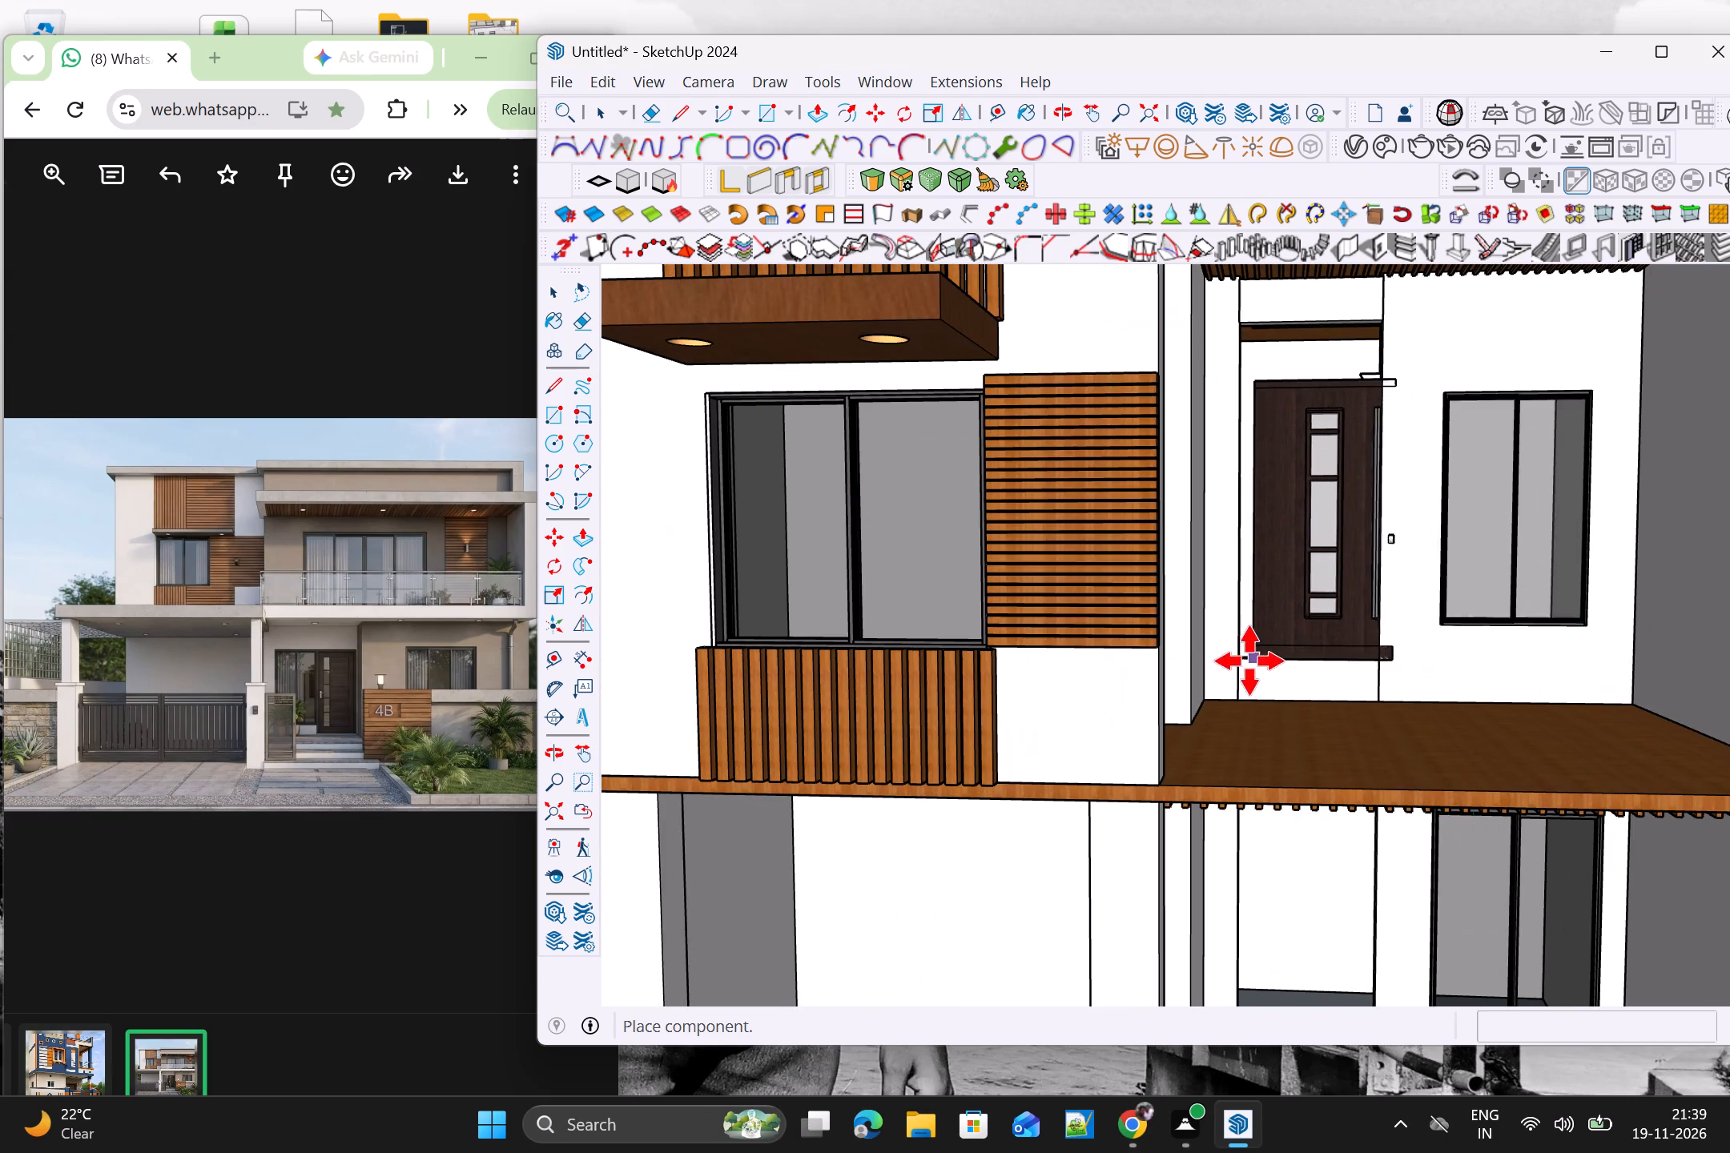
scroll(1252, 651, "up", 4)
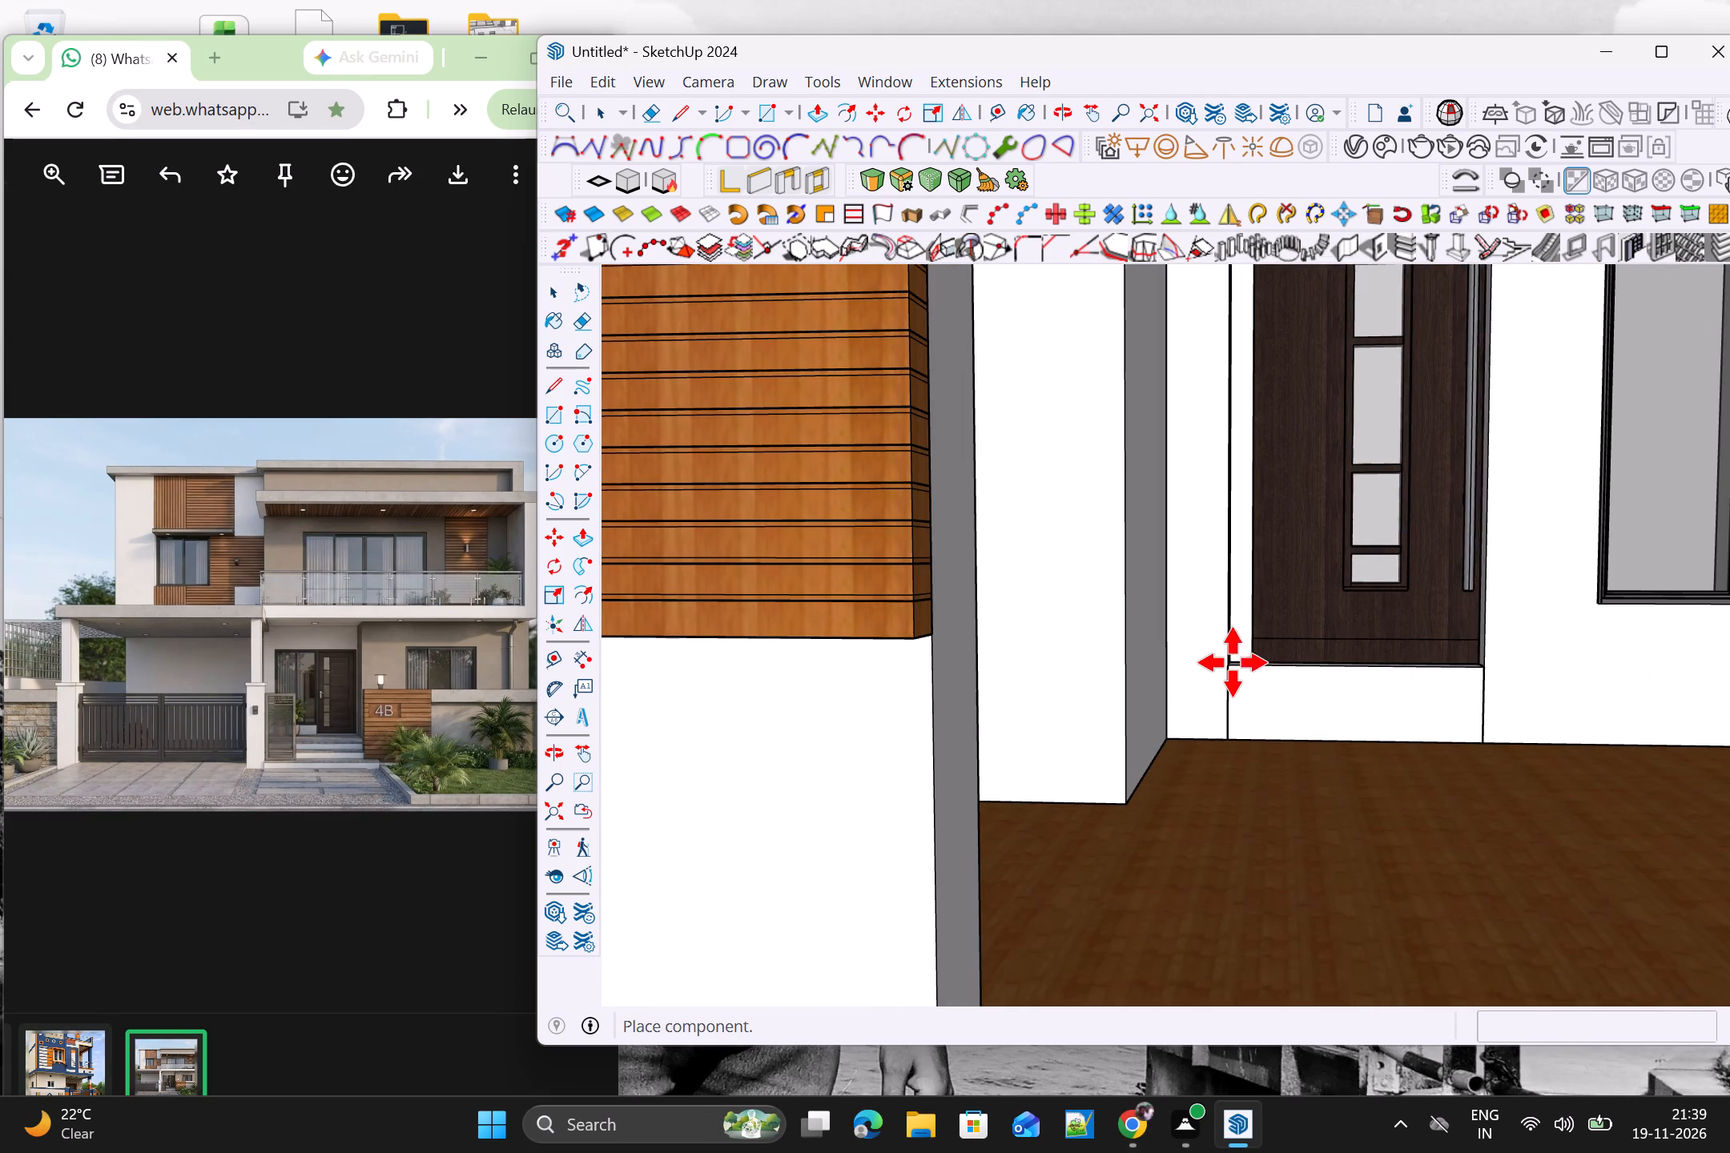
left_click(1233, 663)
Scale the placed balcony door vertically by about 1.22 to fit the height of its opening.
scroll(1271, 660, "down", 5)
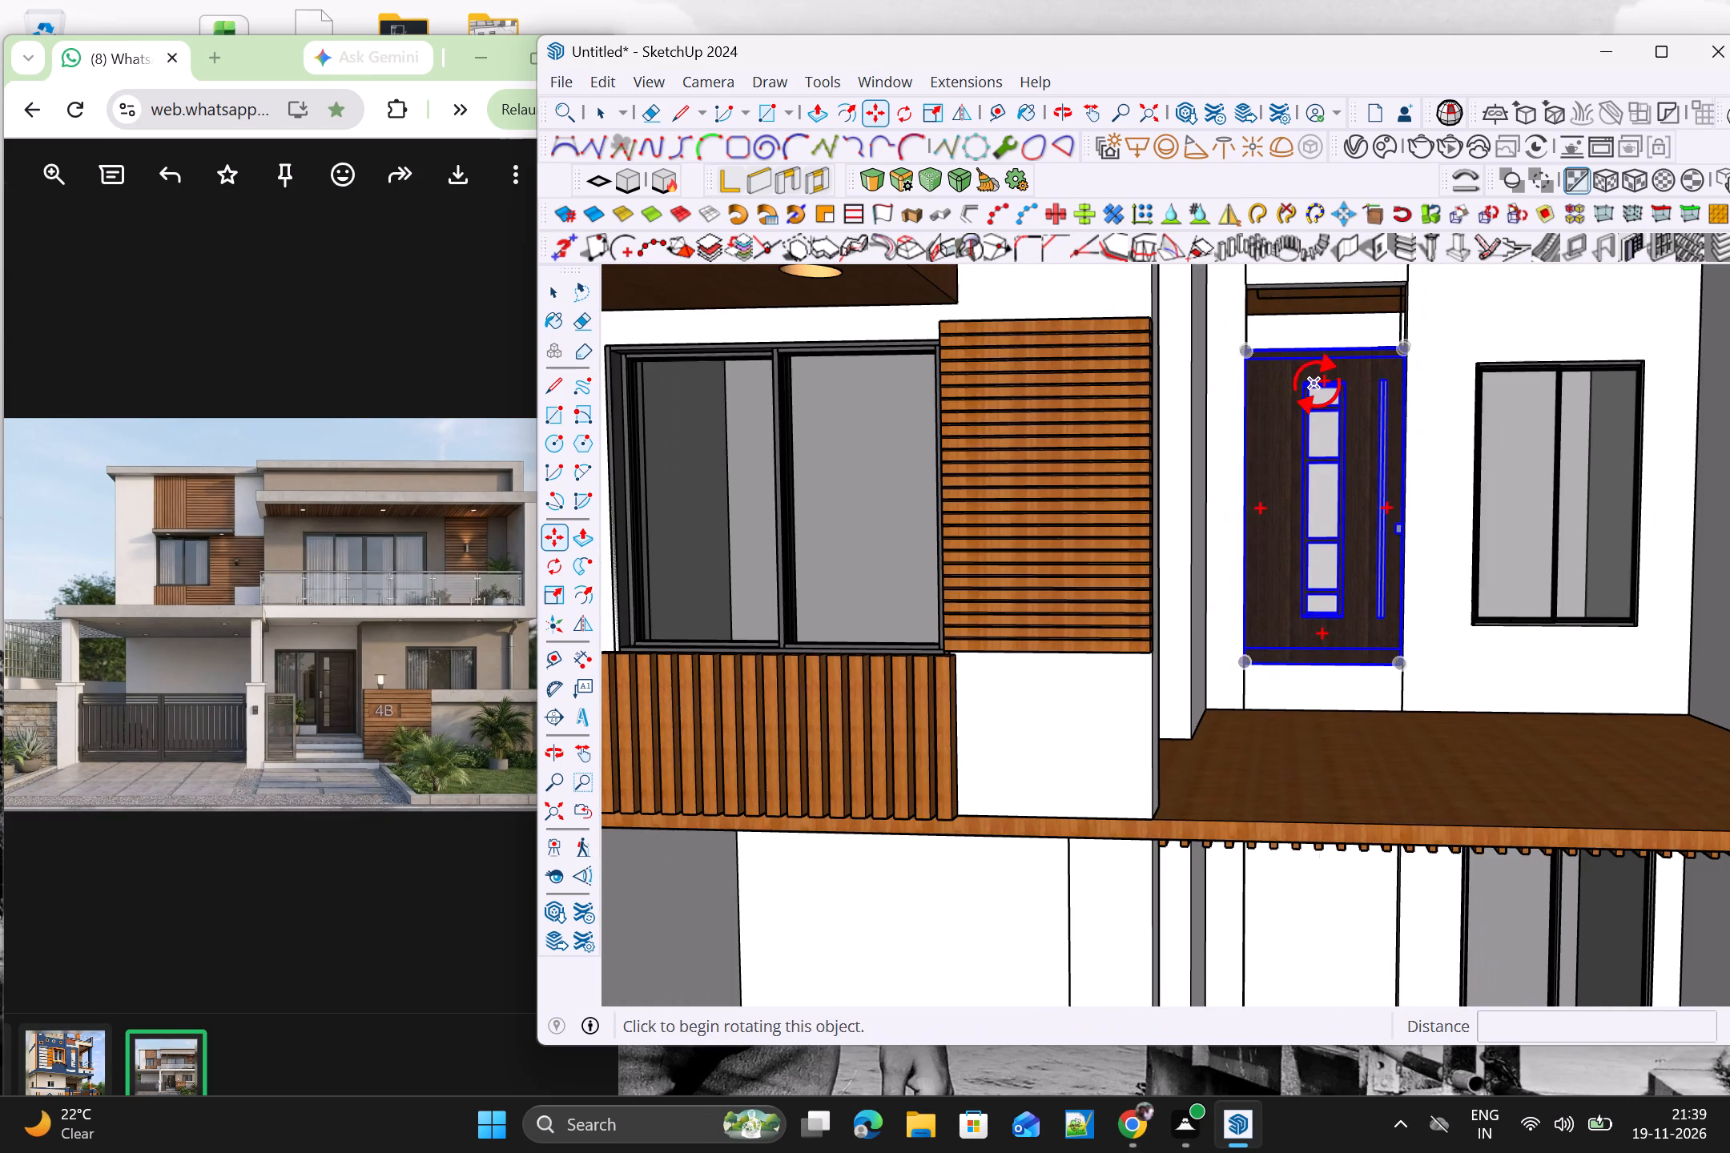
scroll(1318, 384, "down", 4)
middle_click_drag(1326, 414, 1301, 505)
scroll(1357, 350, "up", 3)
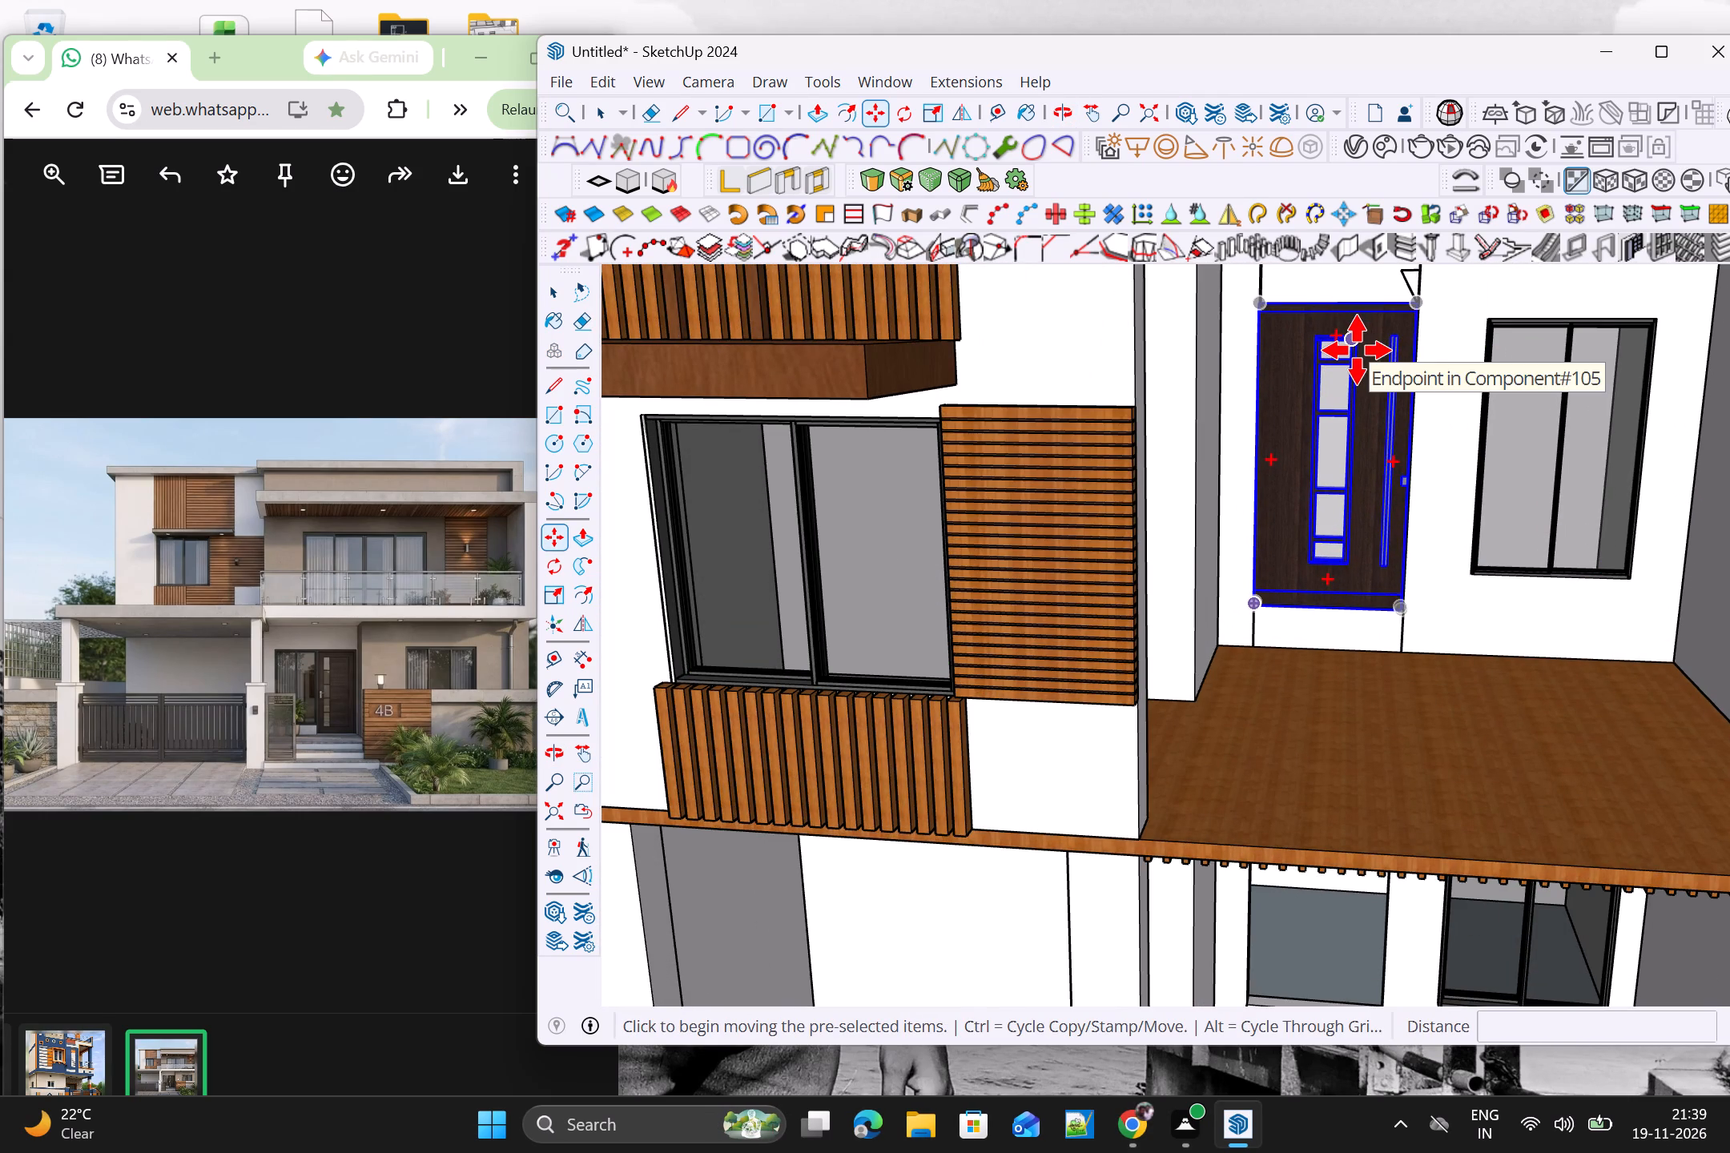
key("s")
scroll(1335, 283, "up", 8)
middle_click_drag(1368, 376, 1442, 403)
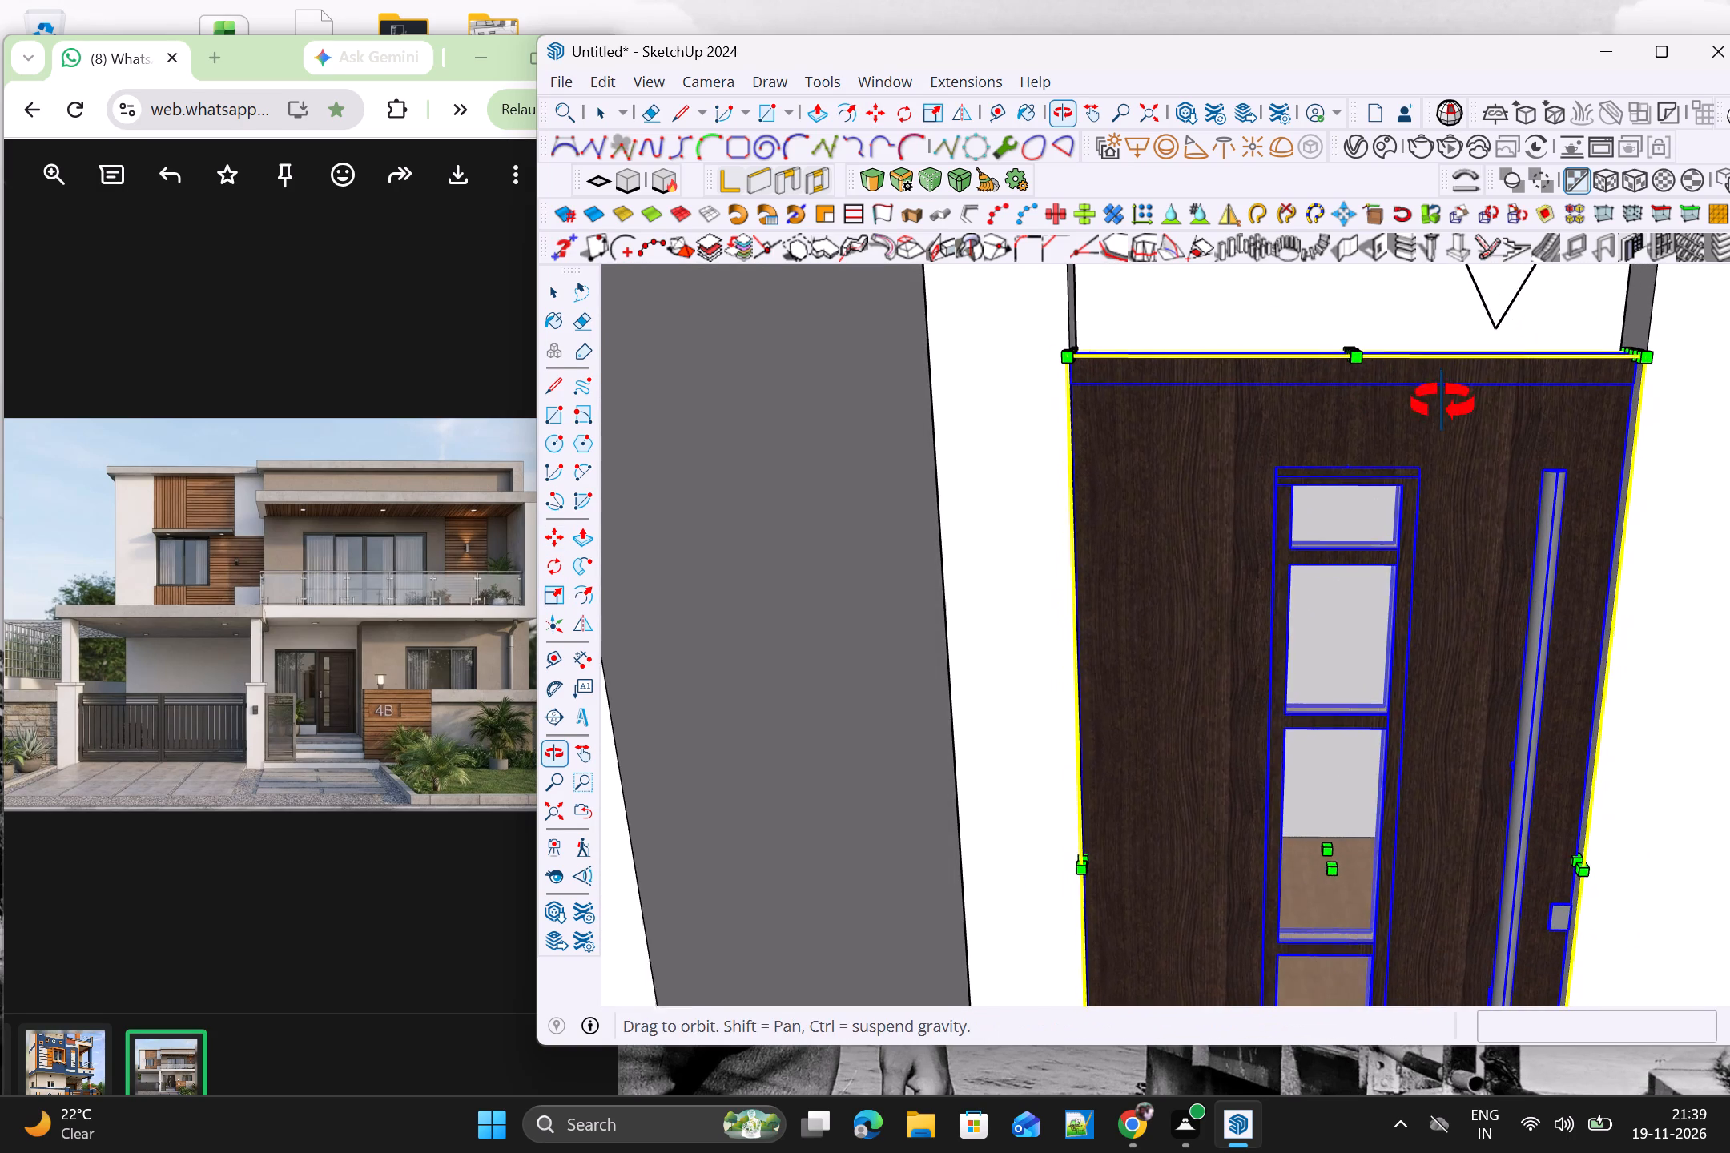
middle_click_drag(1442, 403, 1446, 403)
scroll(1347, 338, "up", 8)
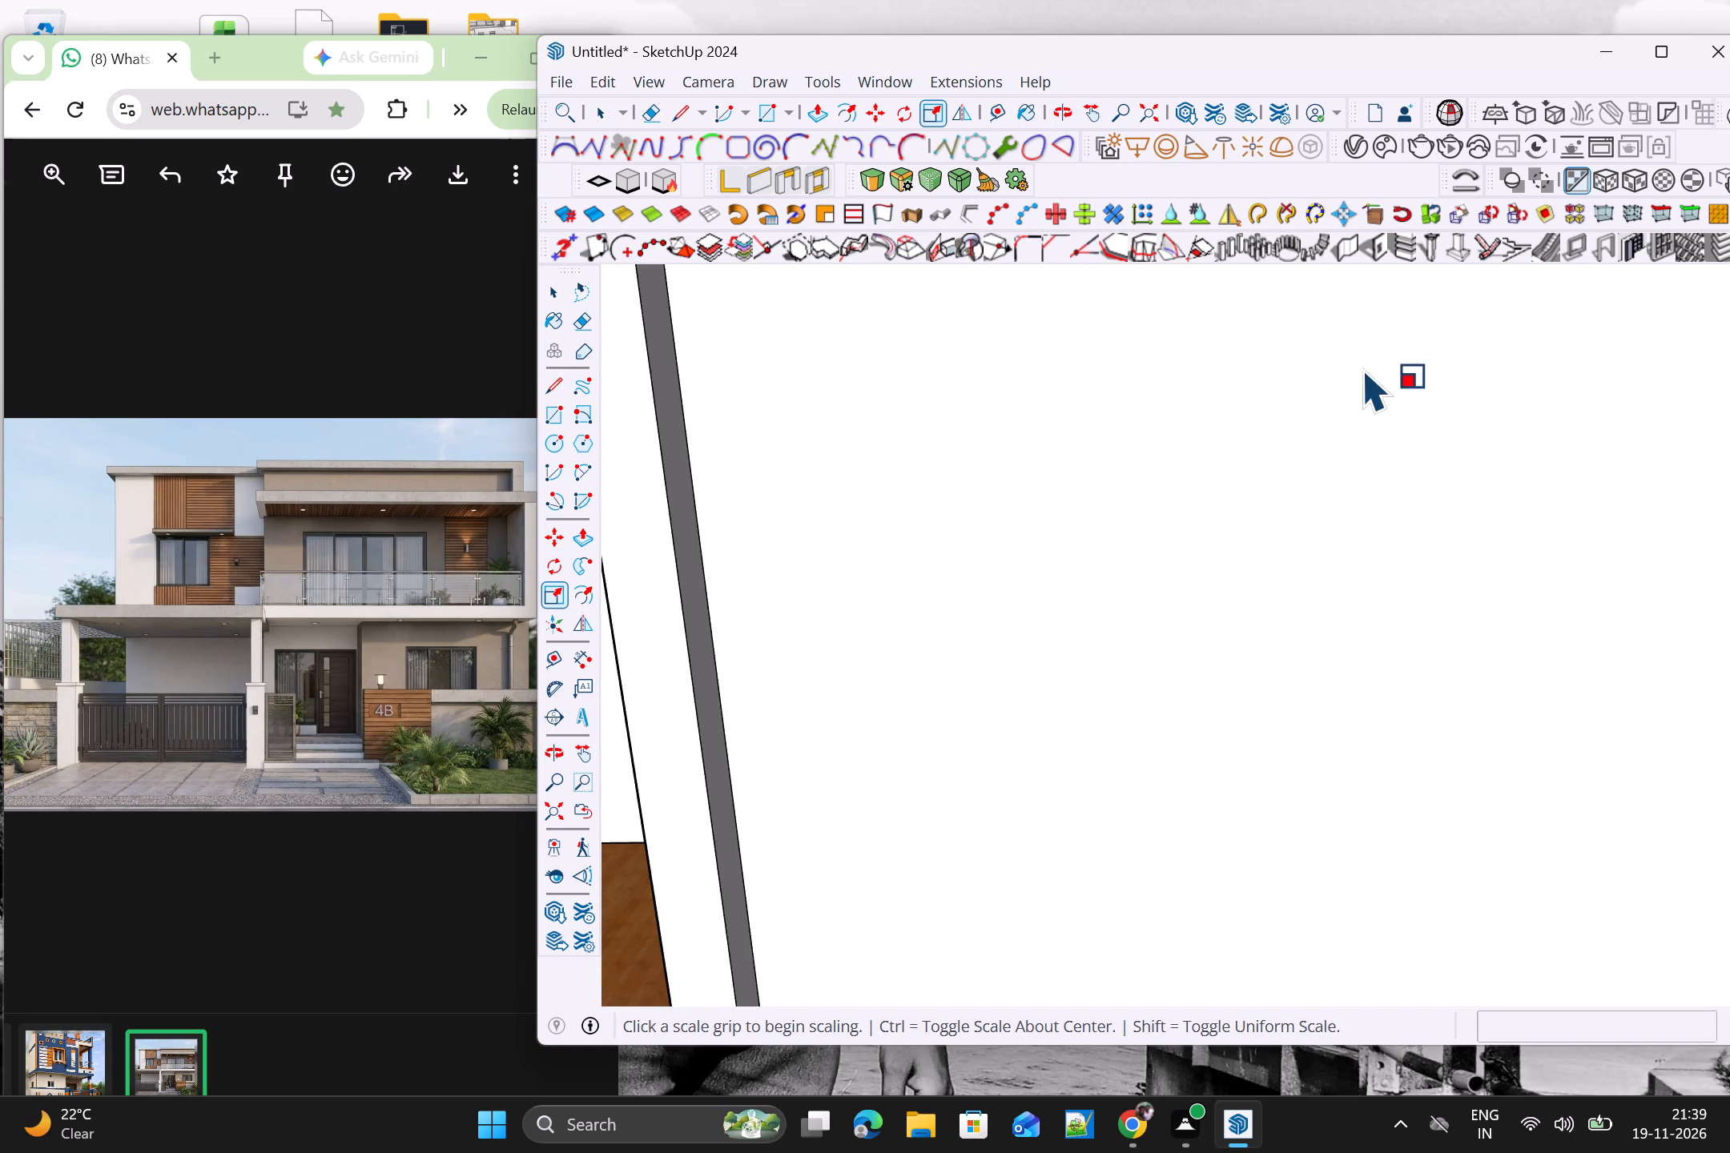
scroll(1370, 408, "down", 5)
left_click(1405, 489)
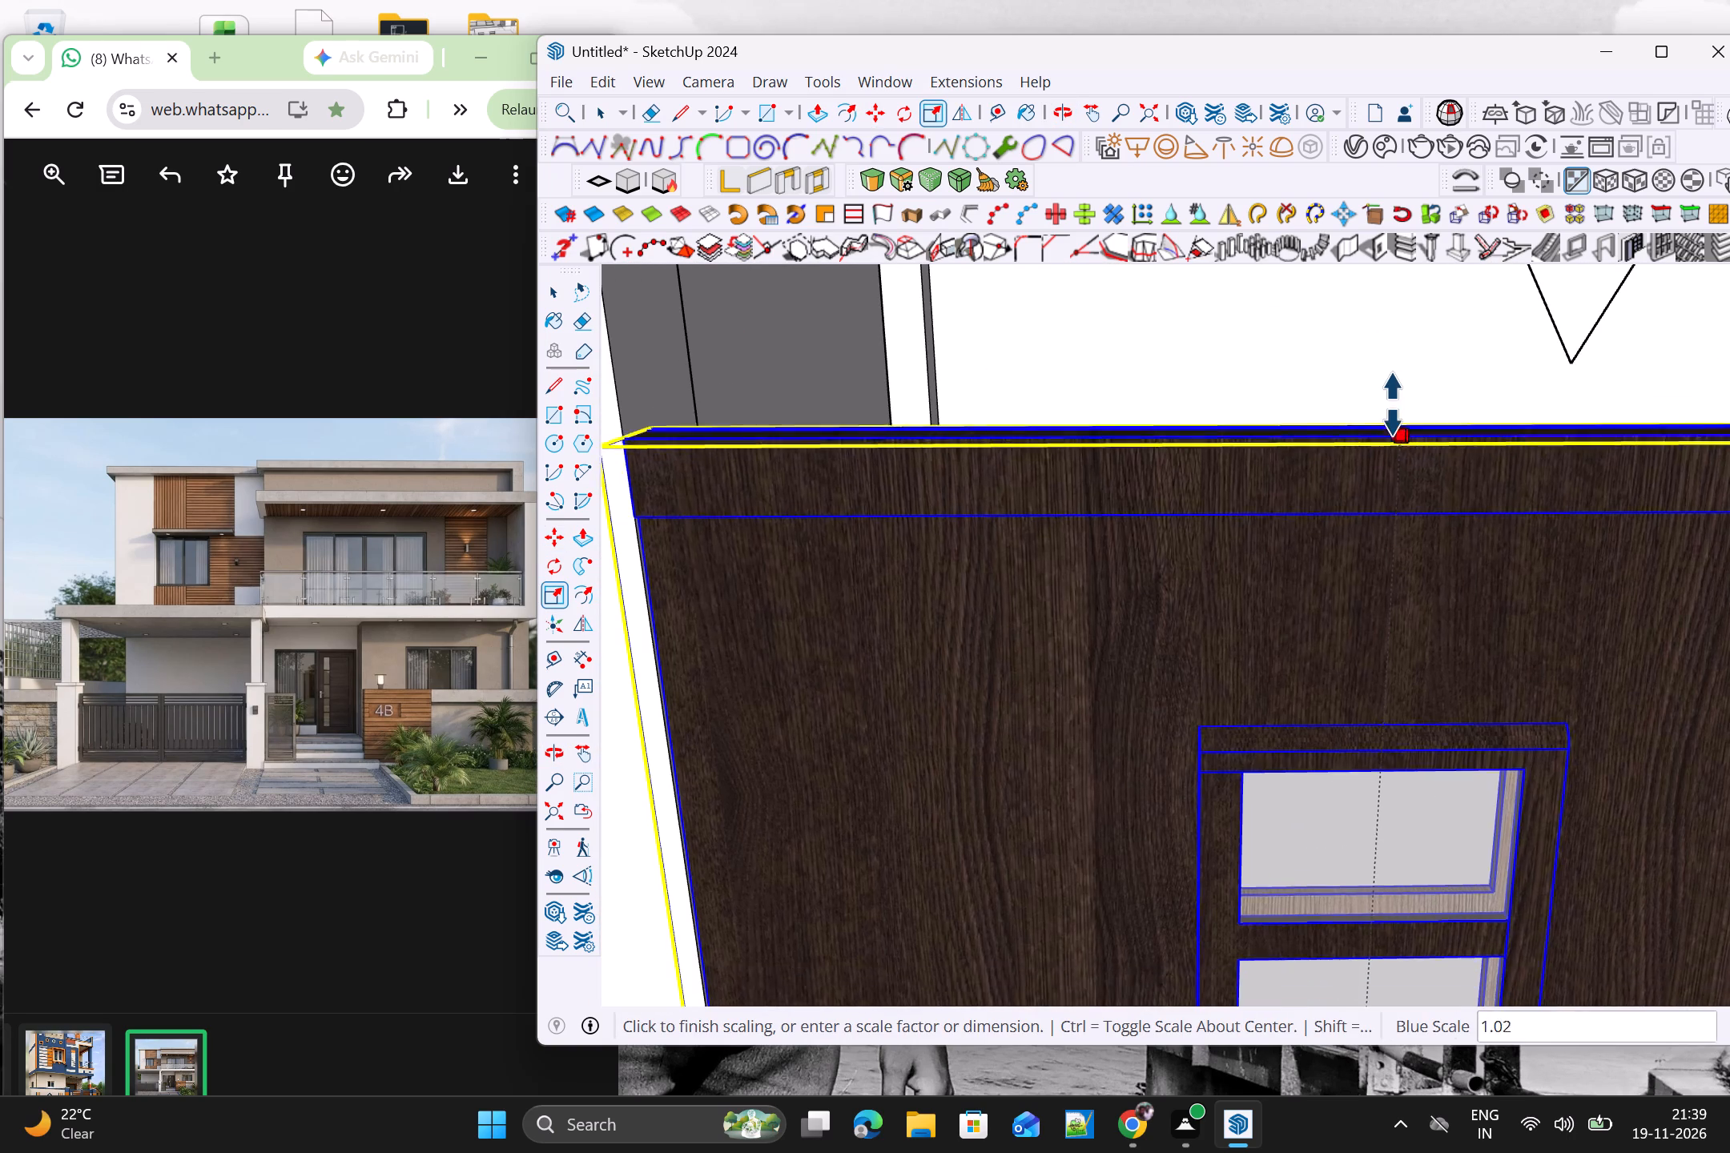
scroll(1393, 404, "down", 17)
middle_click_drag(1400, 404, 1400, 416, "shift")
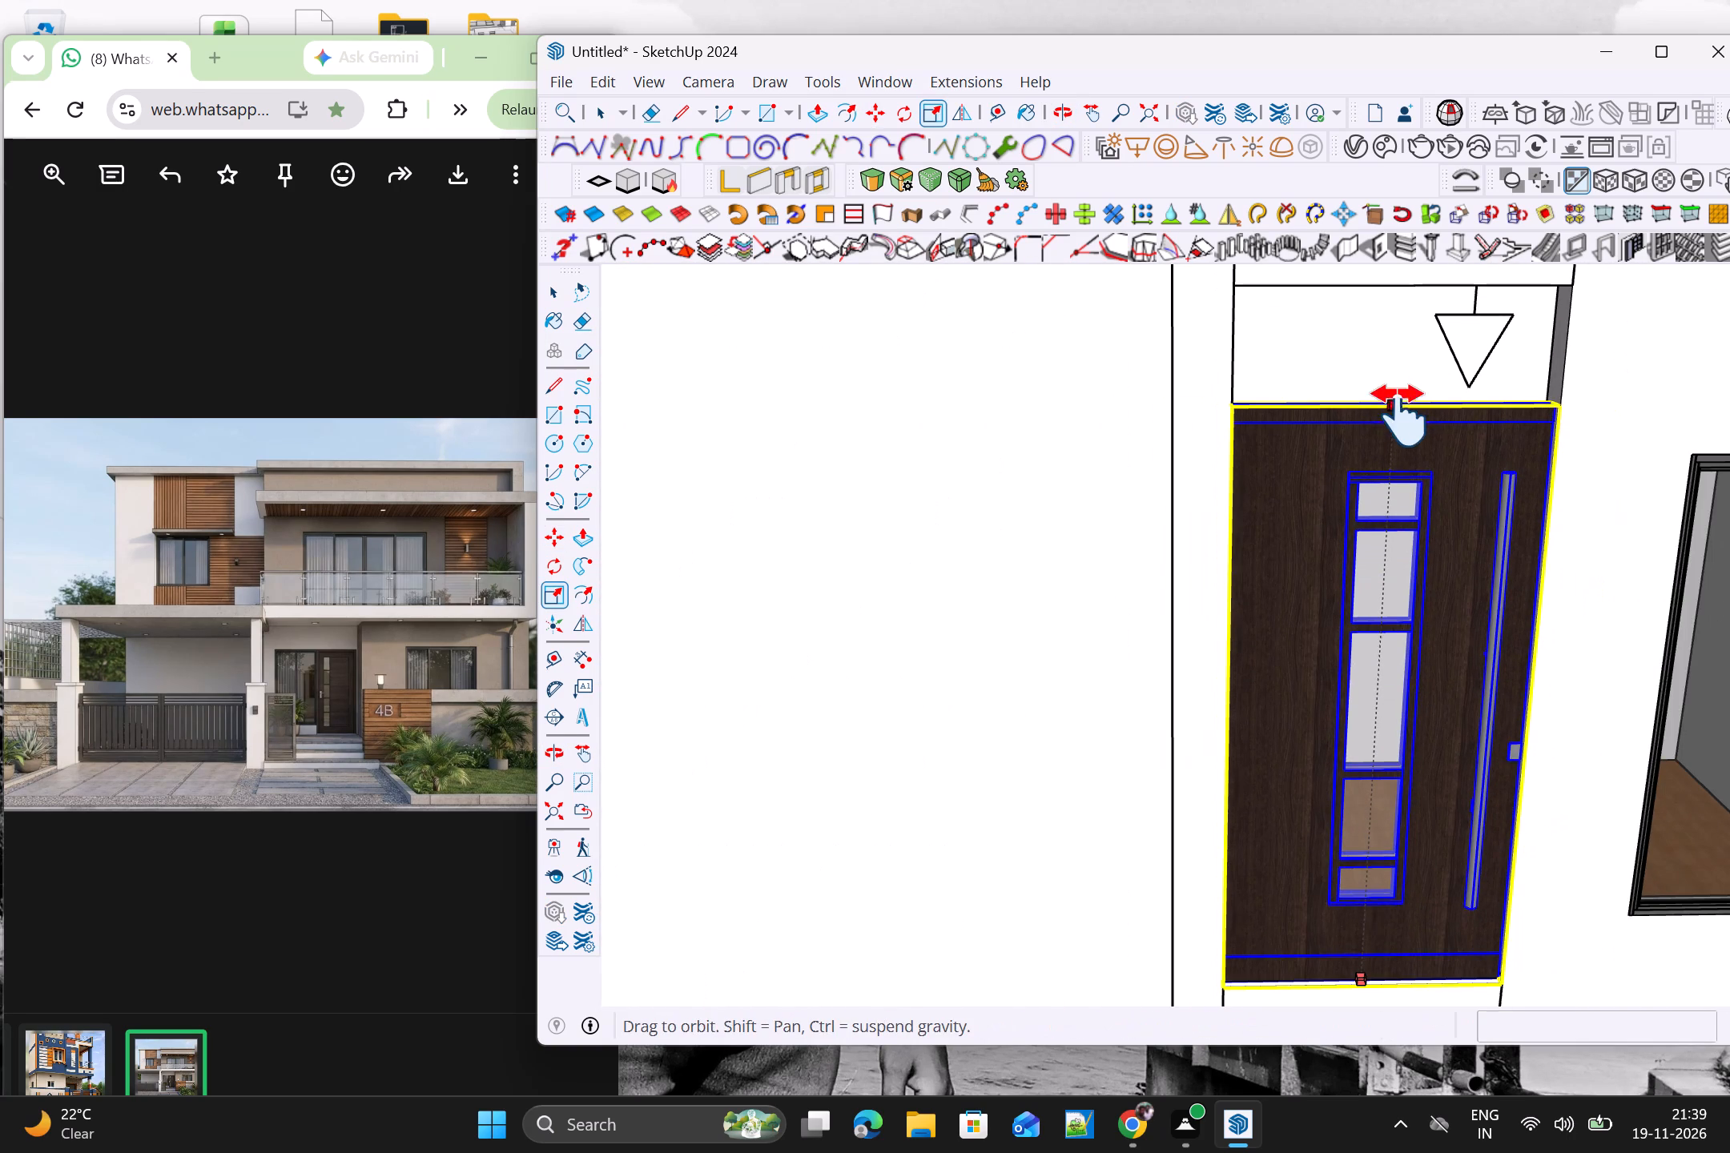
middle_click_drag(1400, 416, 1384, 495, "shift")
scroll(1384, 497, "up", 1, "shift")
middle_click_drag(1386, 479, 1381, 277)
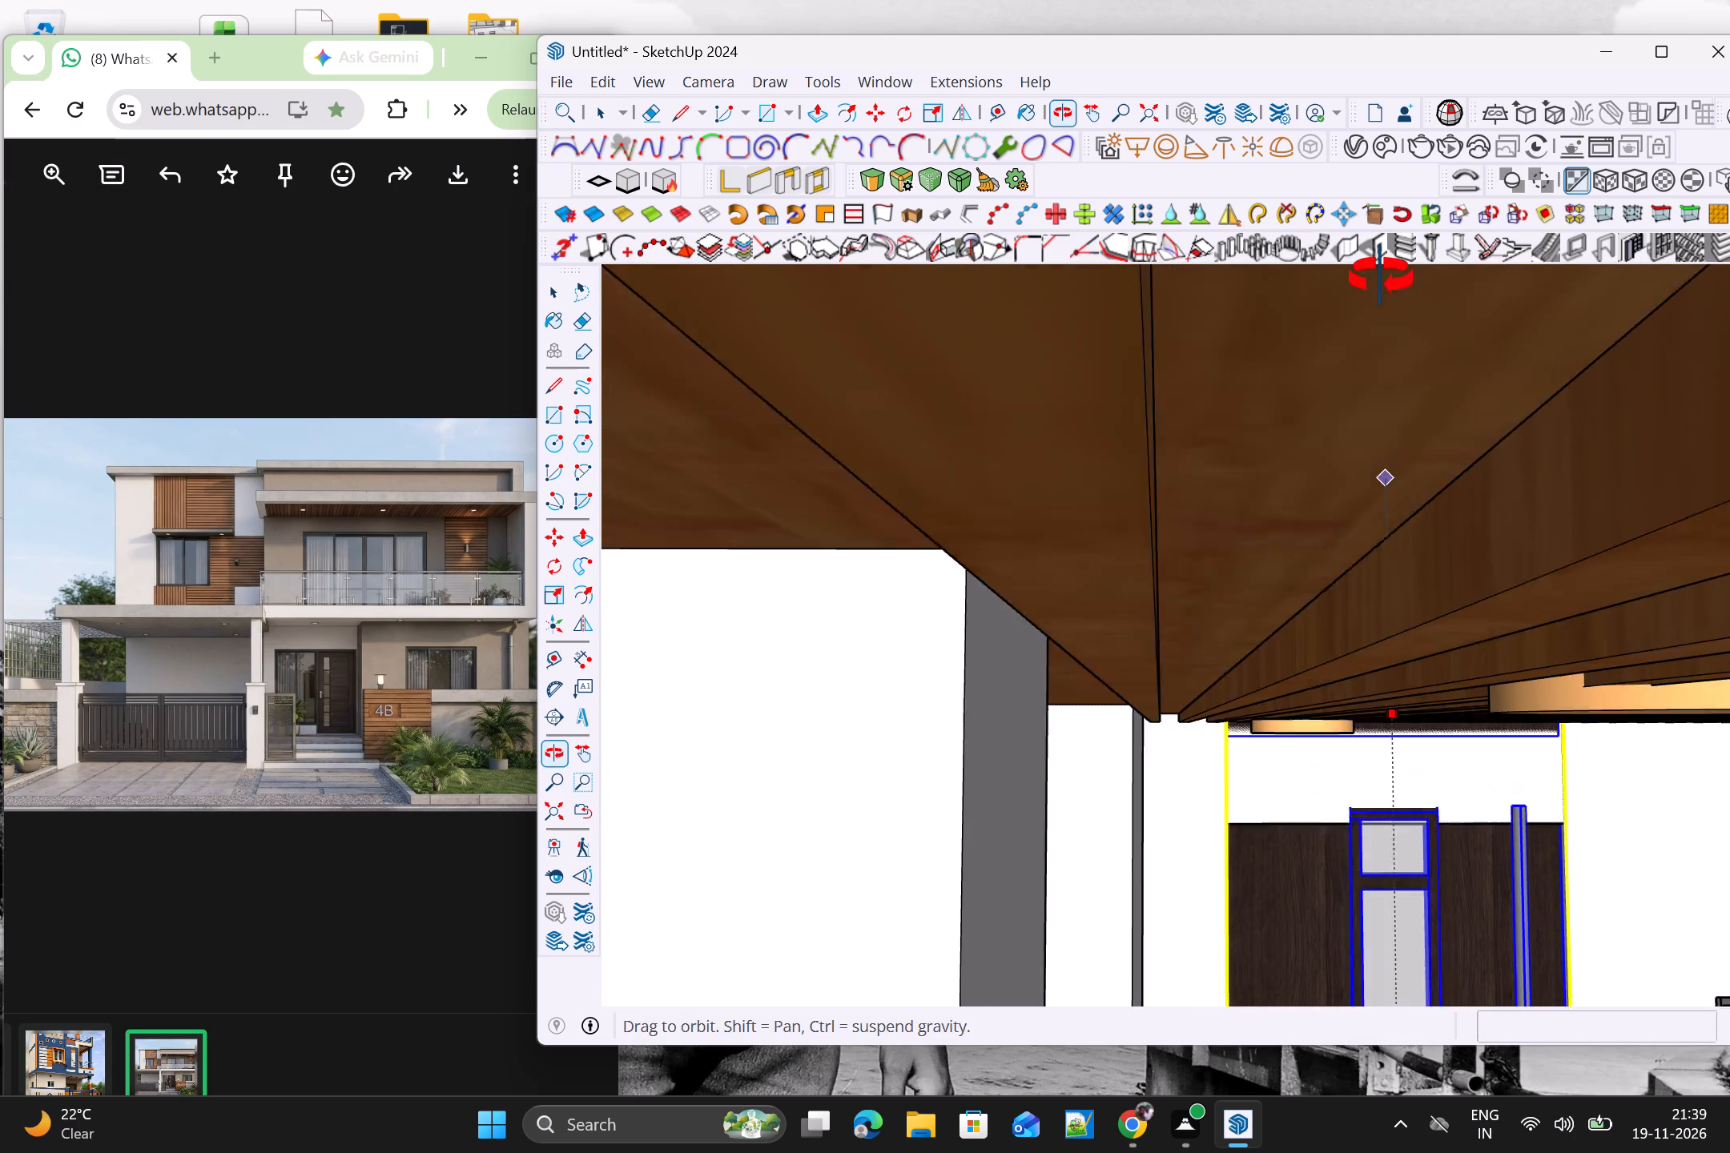
middle_click_drag(1381, 277, 1378, 277)
scroll(1356, 641, "up", 3)
scroll(1390, 789, "up", 2)
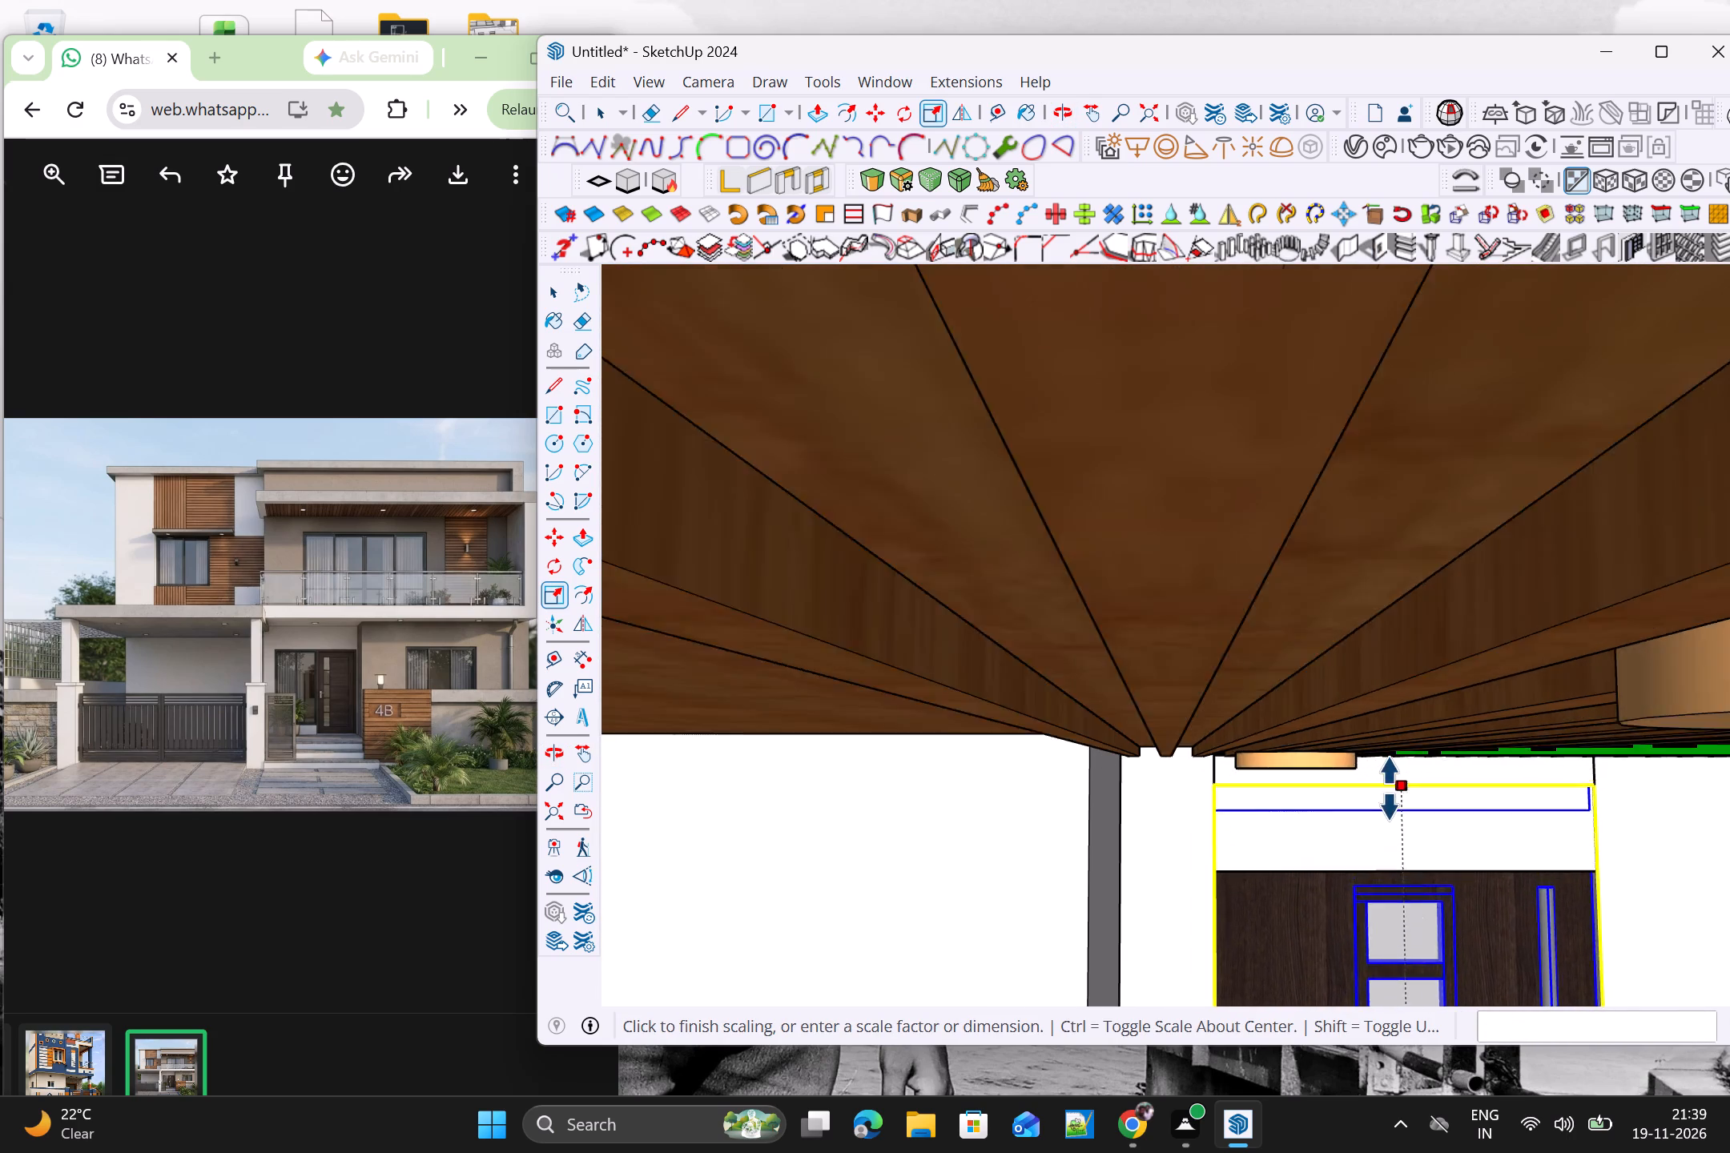
scroll(1390, 789, "up", 2)
scroll(1404, 877, "up", 3)
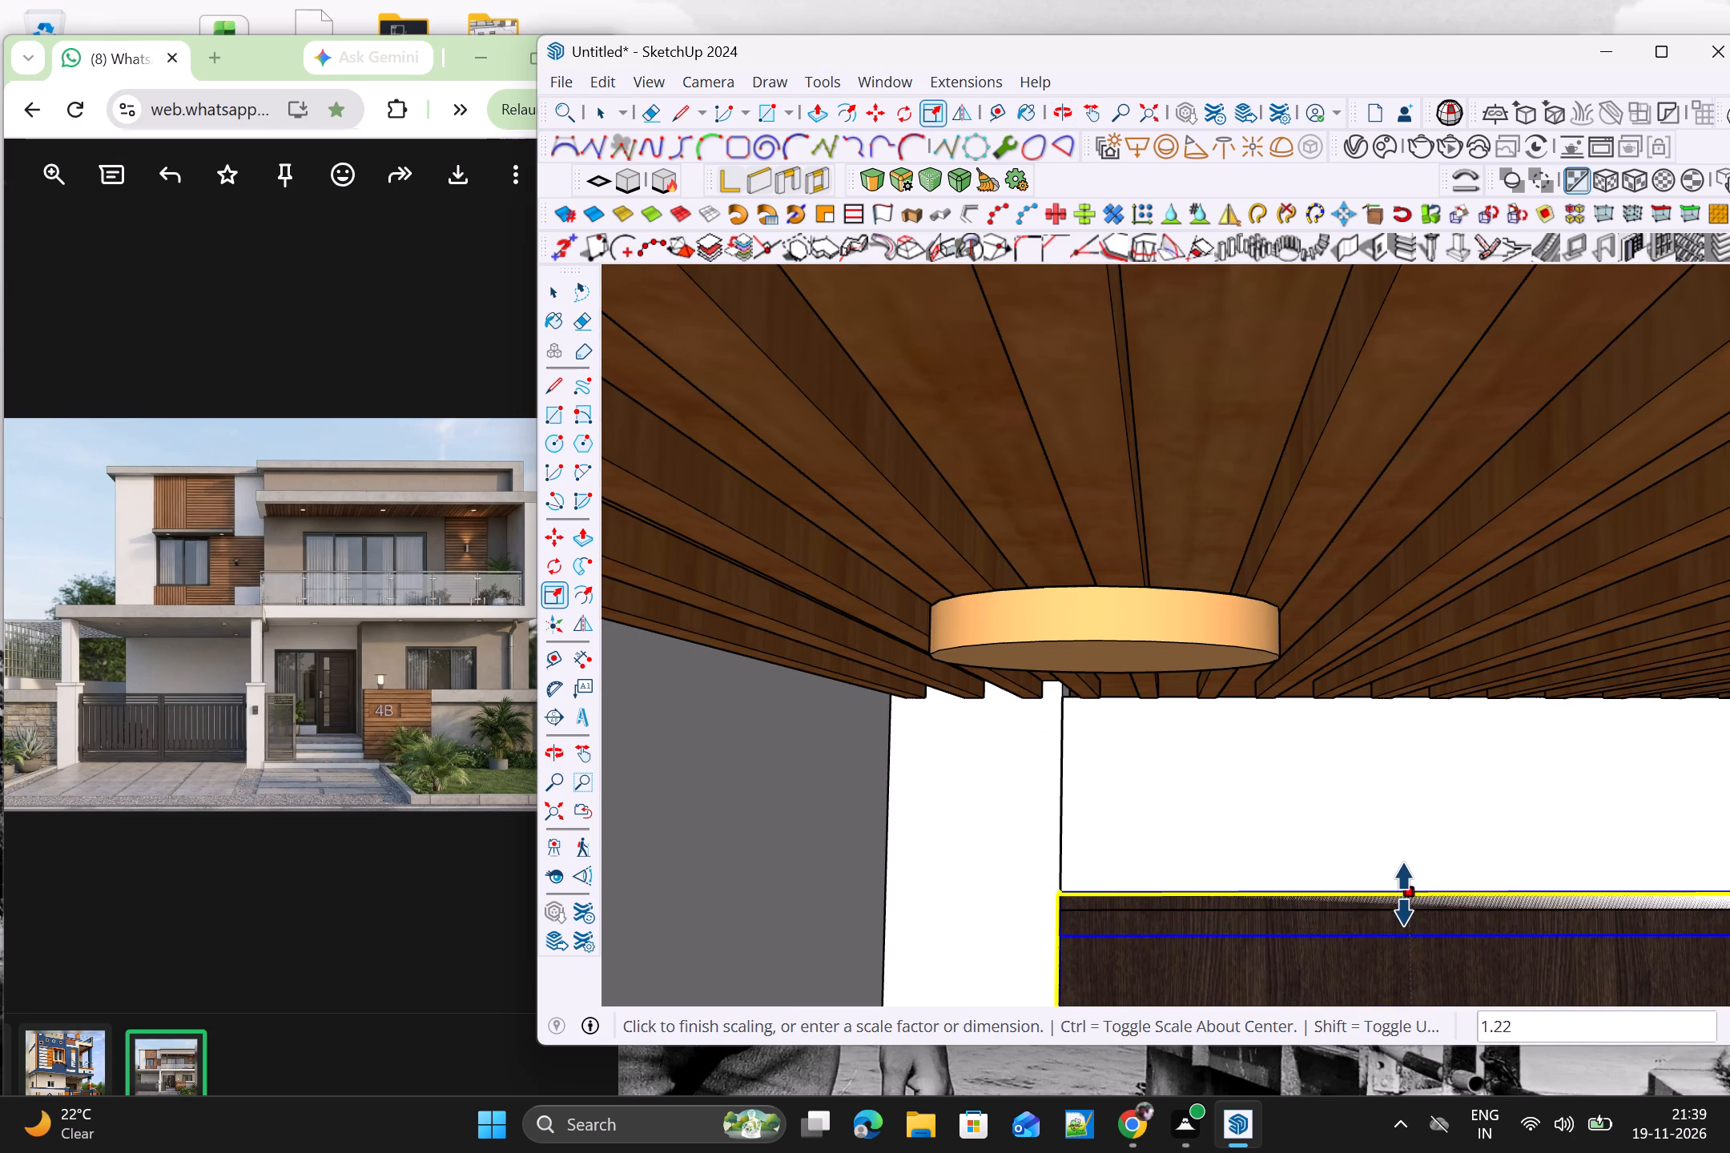
left_click(1400, 907)
Clear the door selection and examine the placed balcony door within the whole front elevation.
scroll(1401, 906, "down", 5)
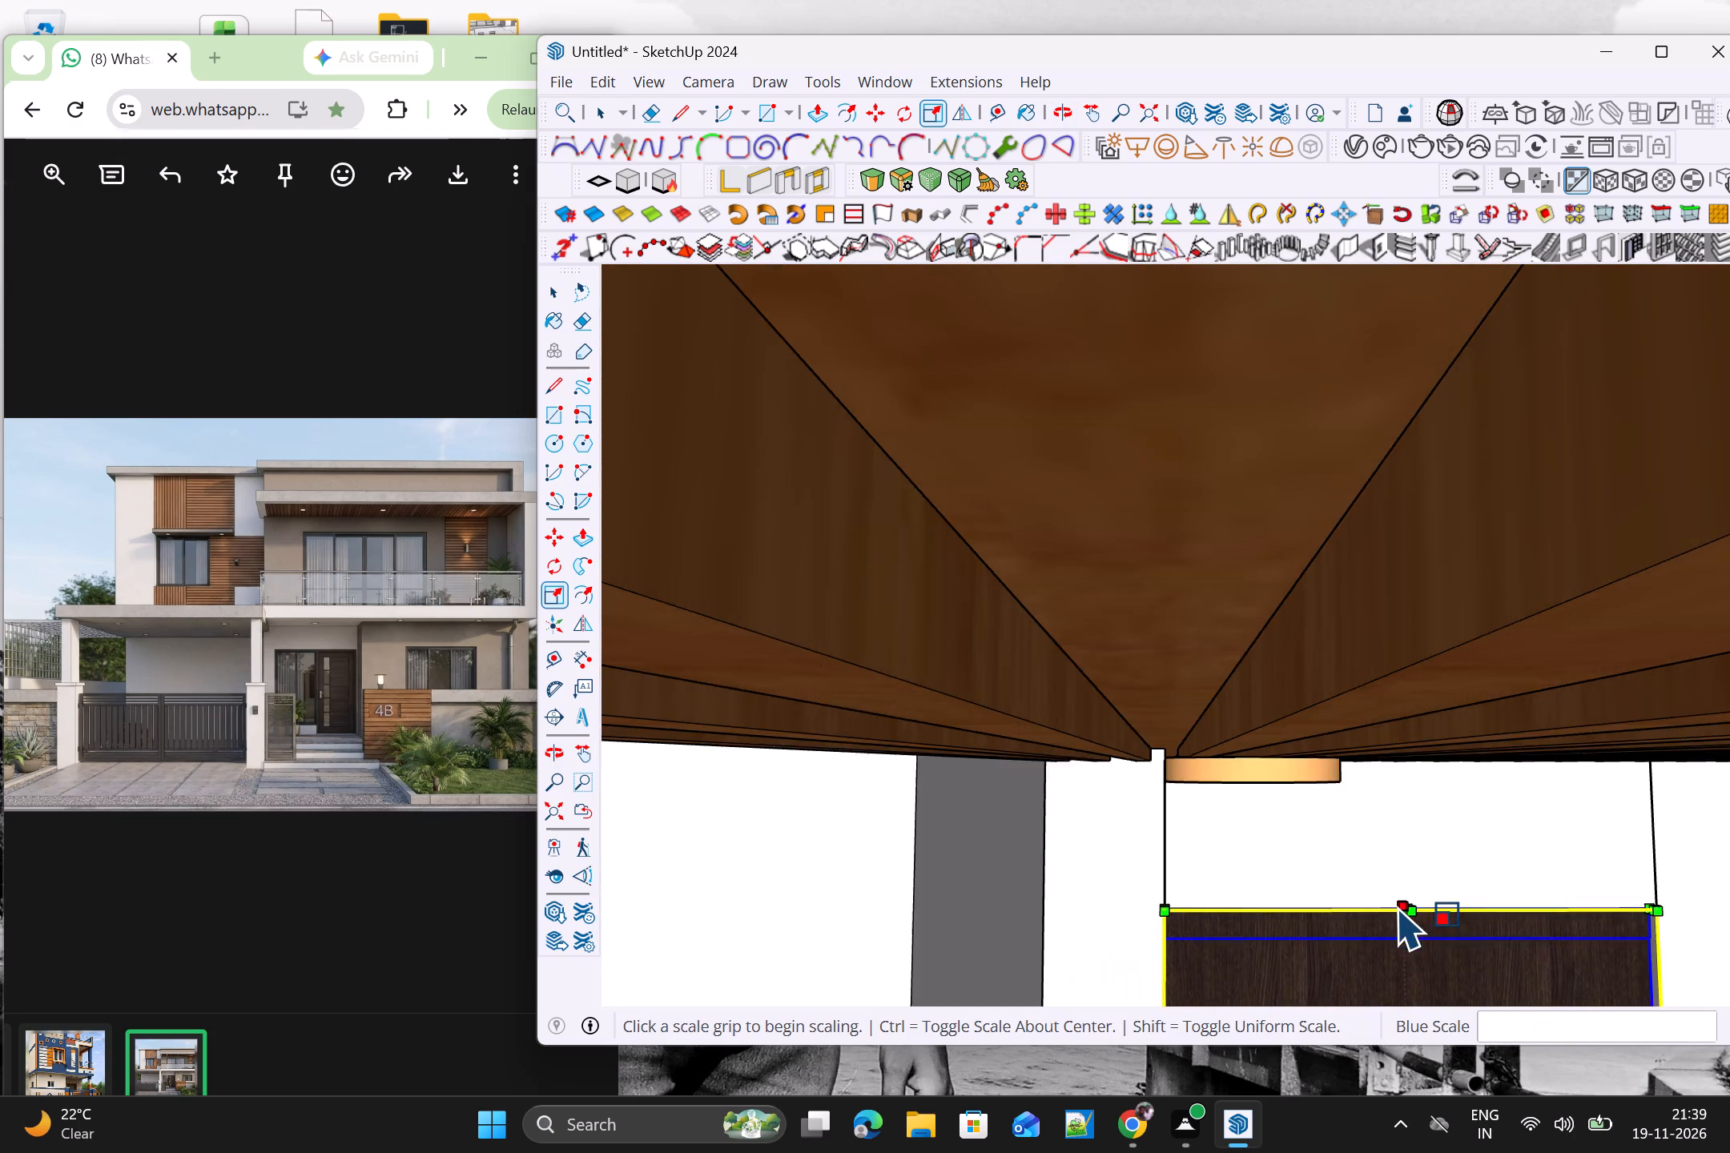
scroll(1398, 906, "down", 7)
scroll(1315, 879, "down", 5)
middle_click_drag(1332, 877, 1134, 473, "shift")
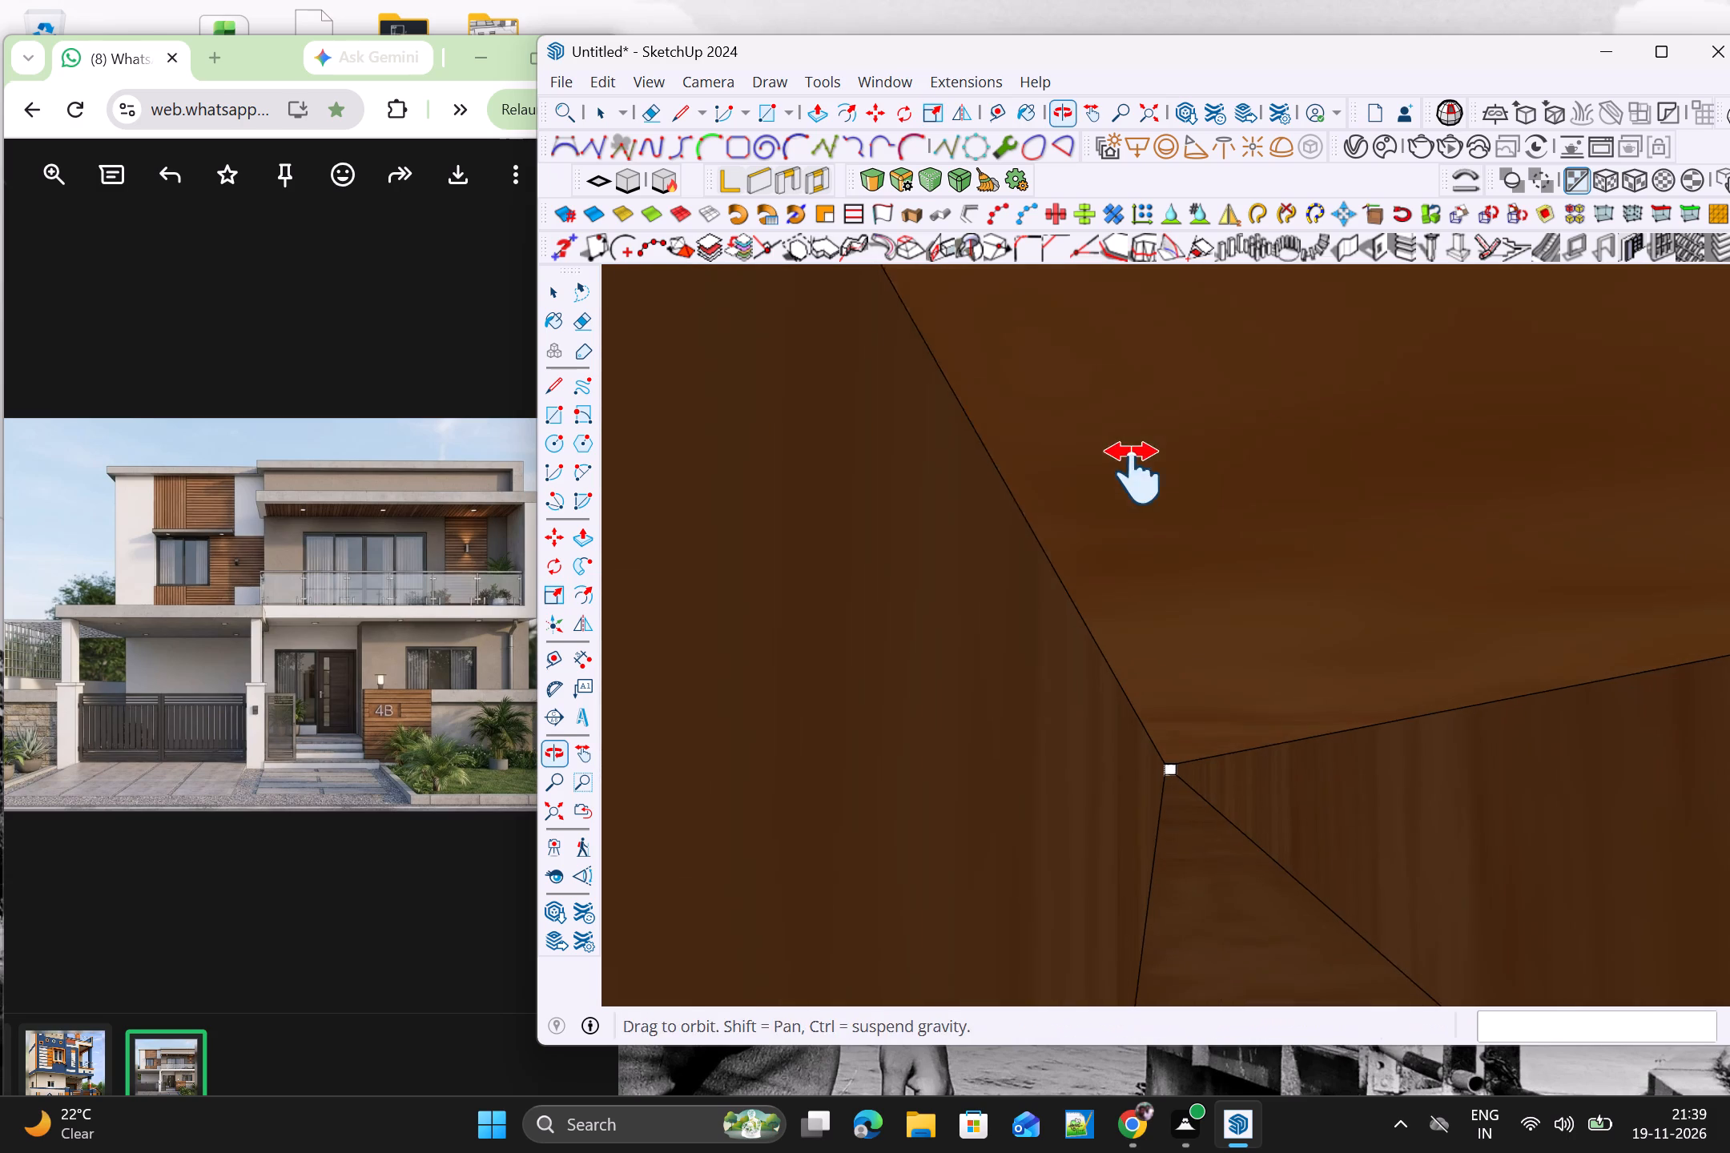
middle_click_drag(1134, 473, 1129, 469, "shift")
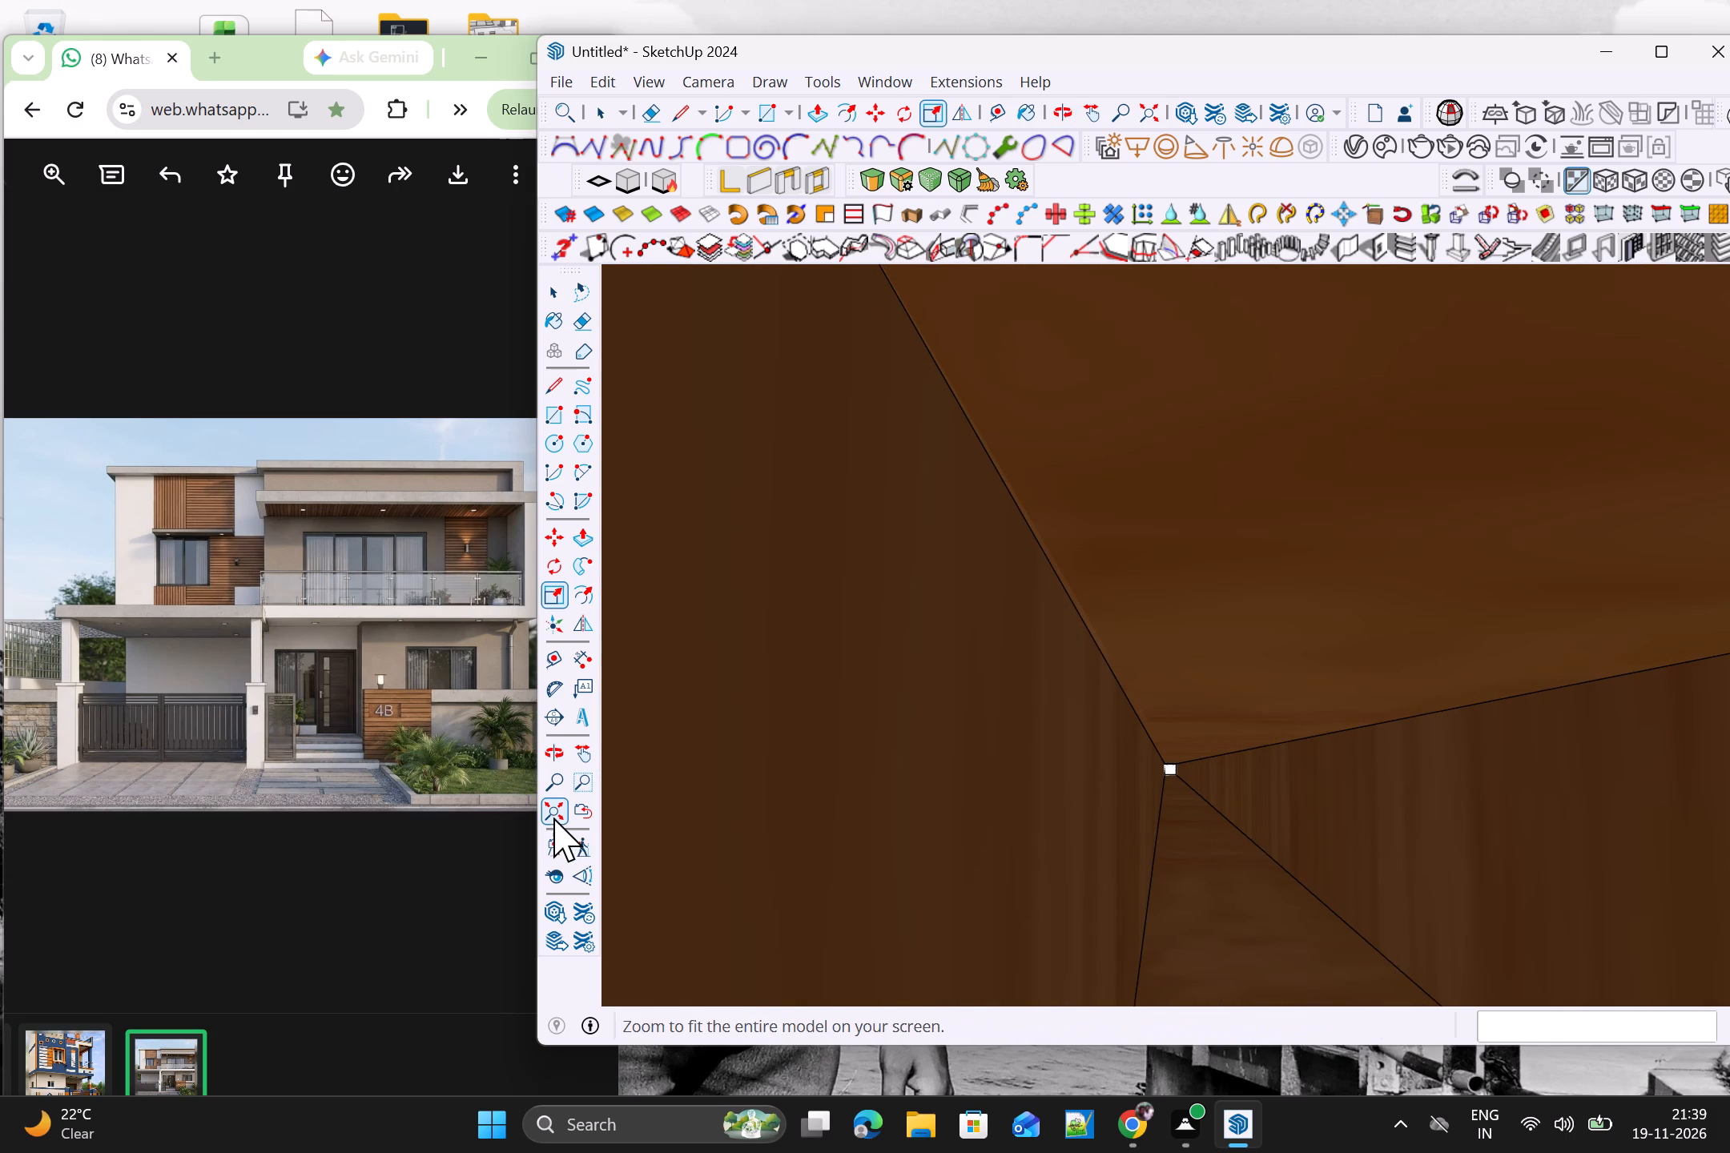
left_click(552, 814)
scroll(599, 812, "down", 4)
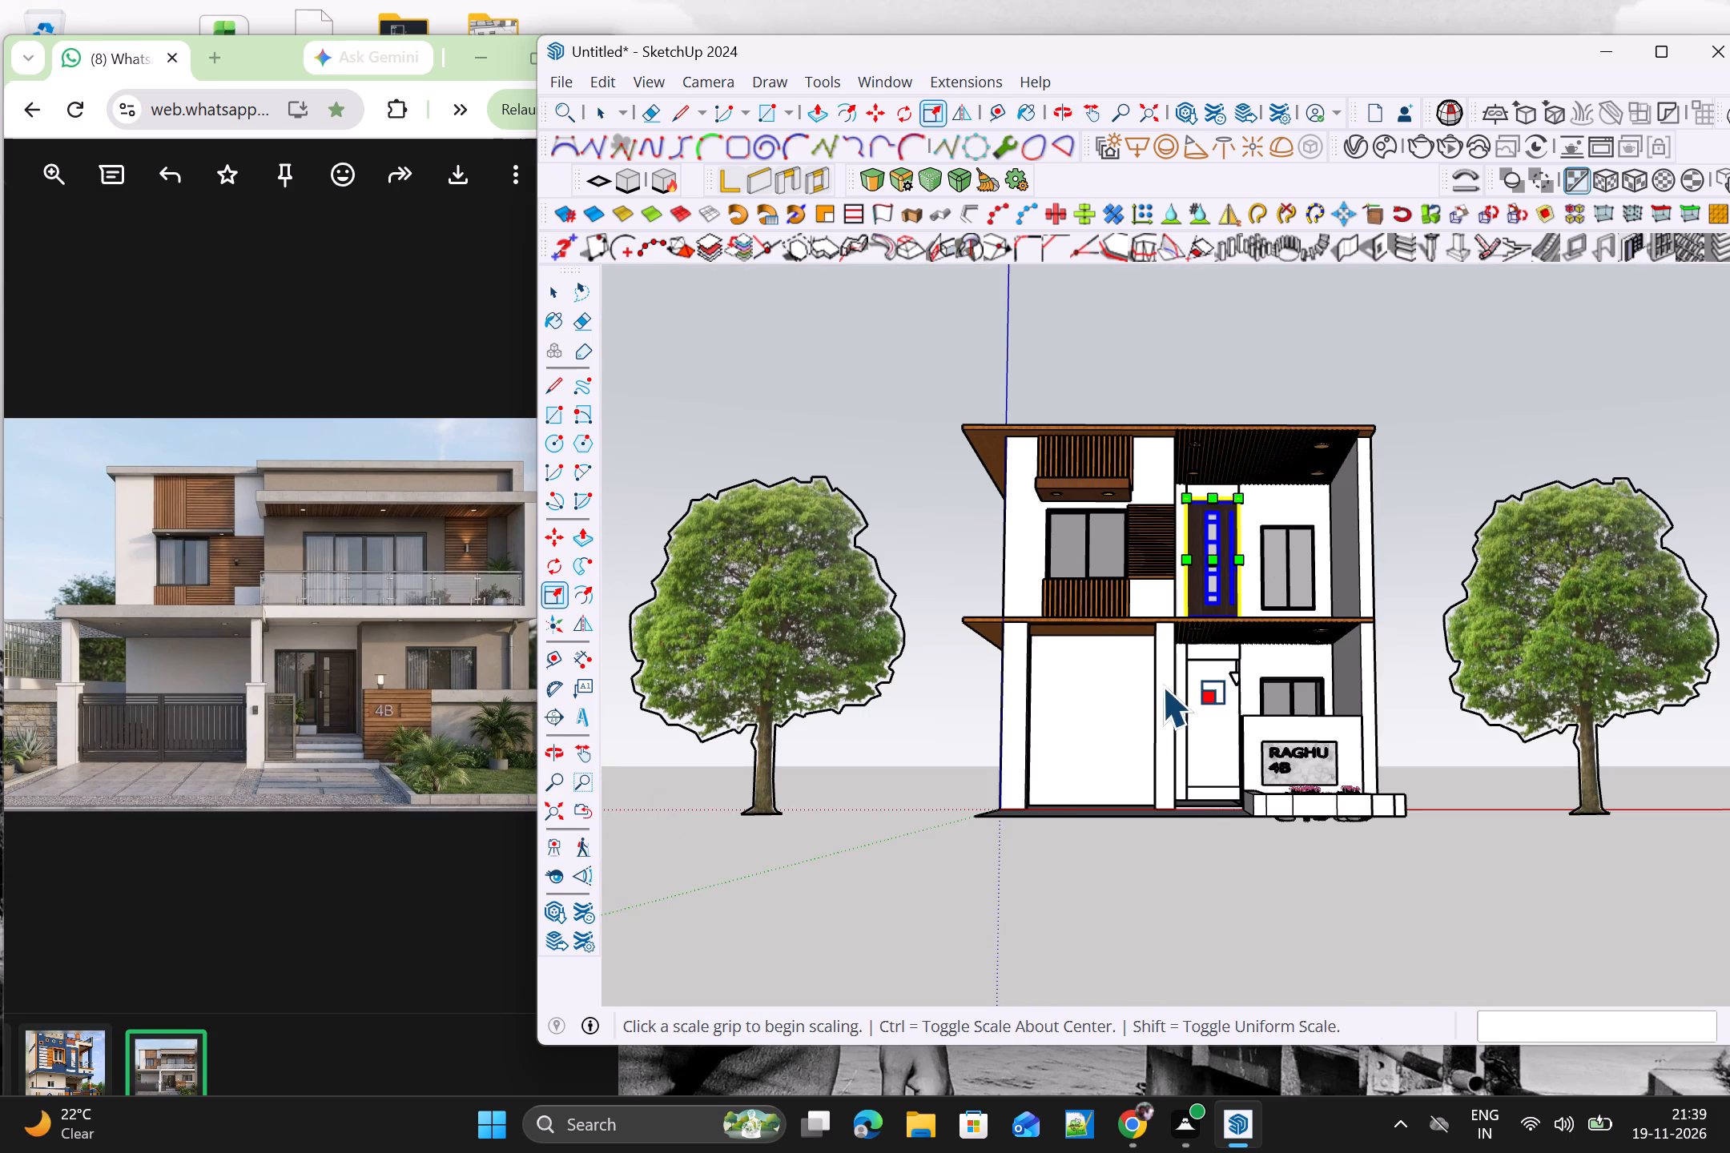
key("space")
left_click(1432, 701)
scroll(1419, 639, "up", 4)
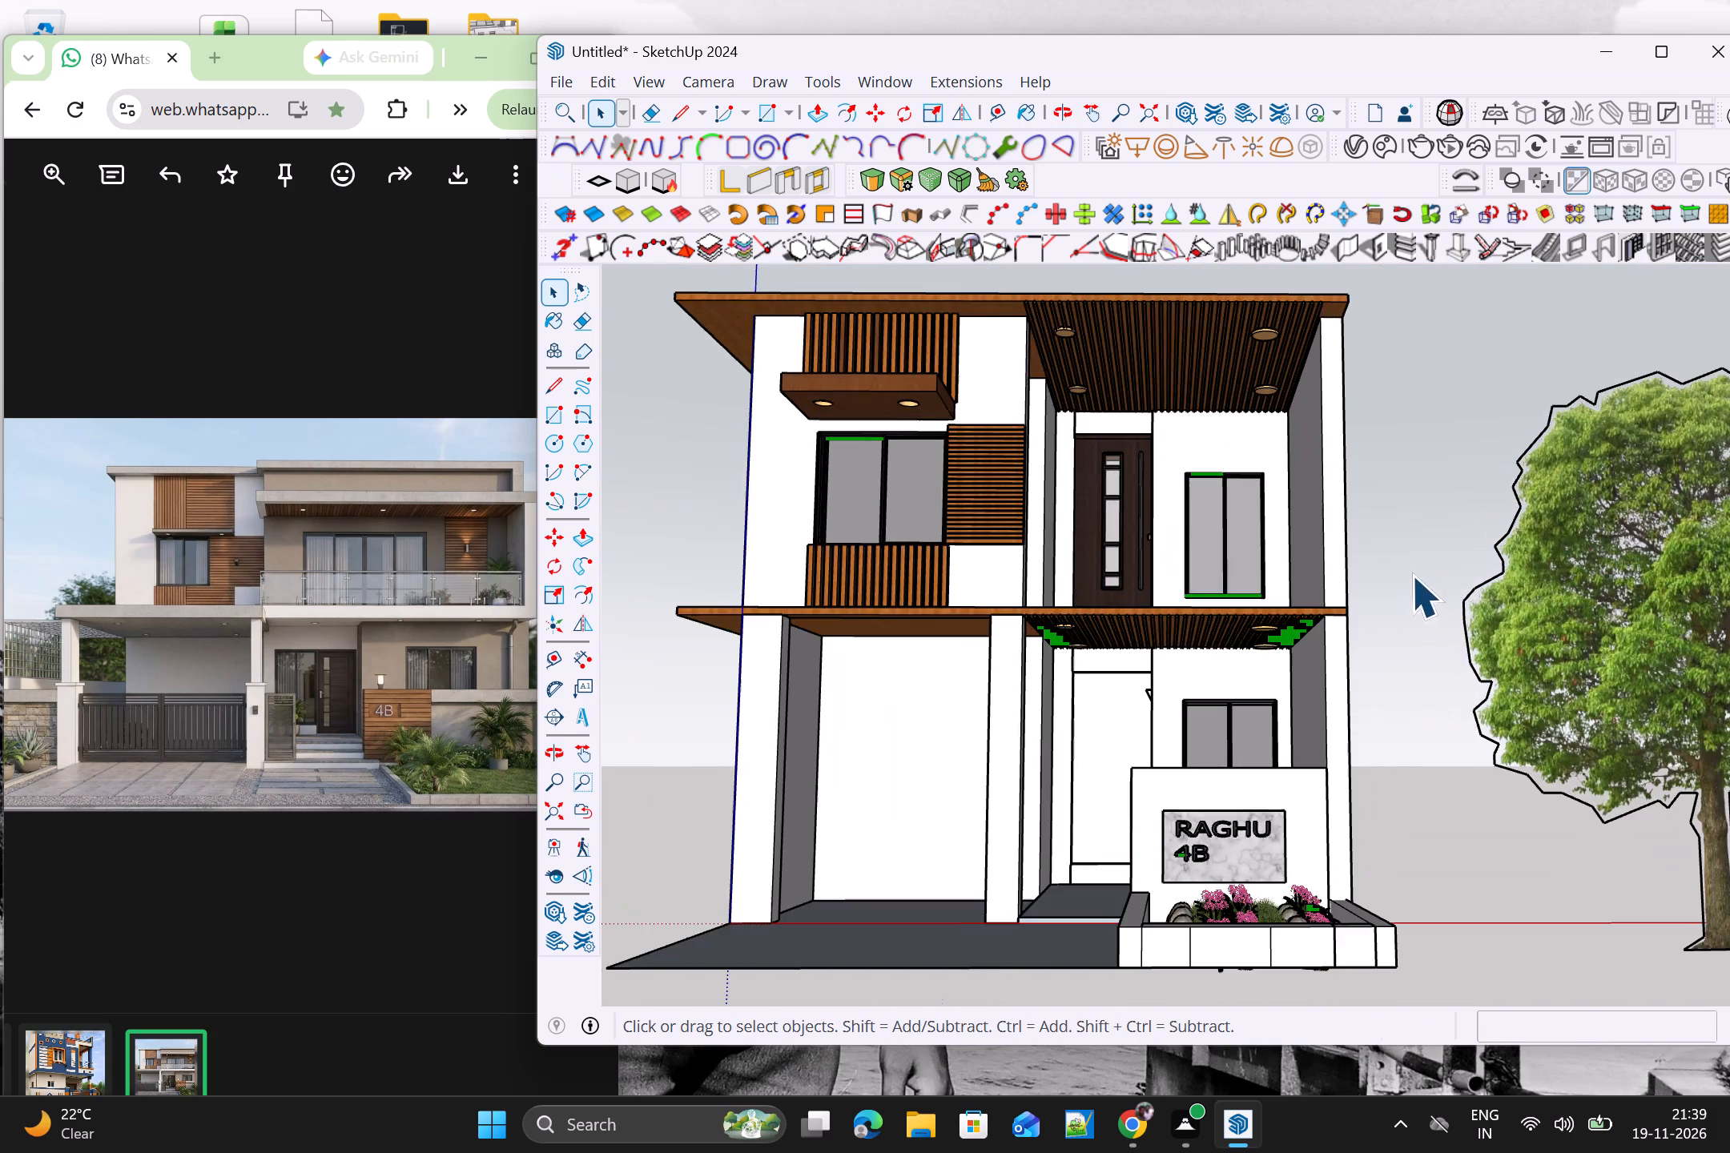
middle_click_drag(1422, 572, 1386, 741)
scroll(1378, 545, "up", 1)
middle_click_drag(1388, 547, 1406, 463)
scroll(1068, 628, "up", 1)
middle_click_drag(1099, 597, 1122, 536)
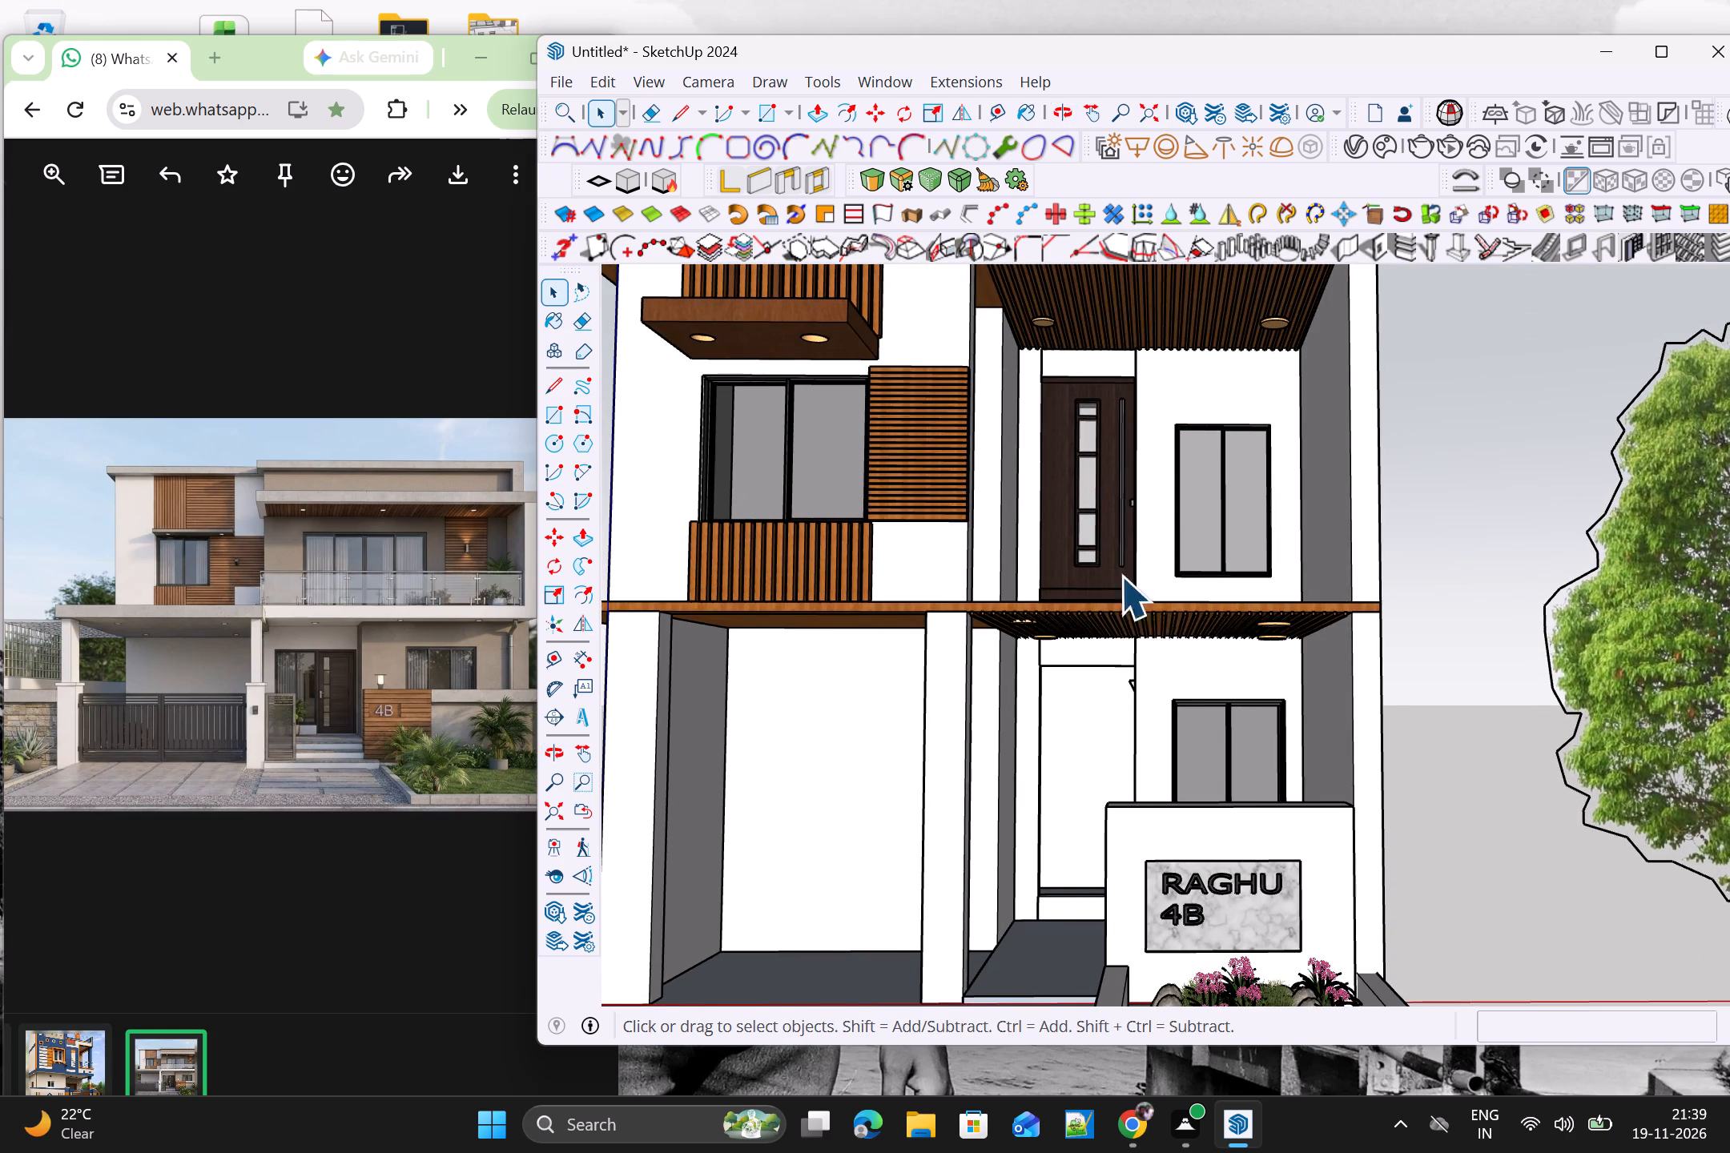
Copy the upper-floor wood door straight down by 10' 3" into the ground-floor entrance opening.
scroll(1094, 560, "up", 4)
middle_click_drag(1148, 545, 1143, 617)
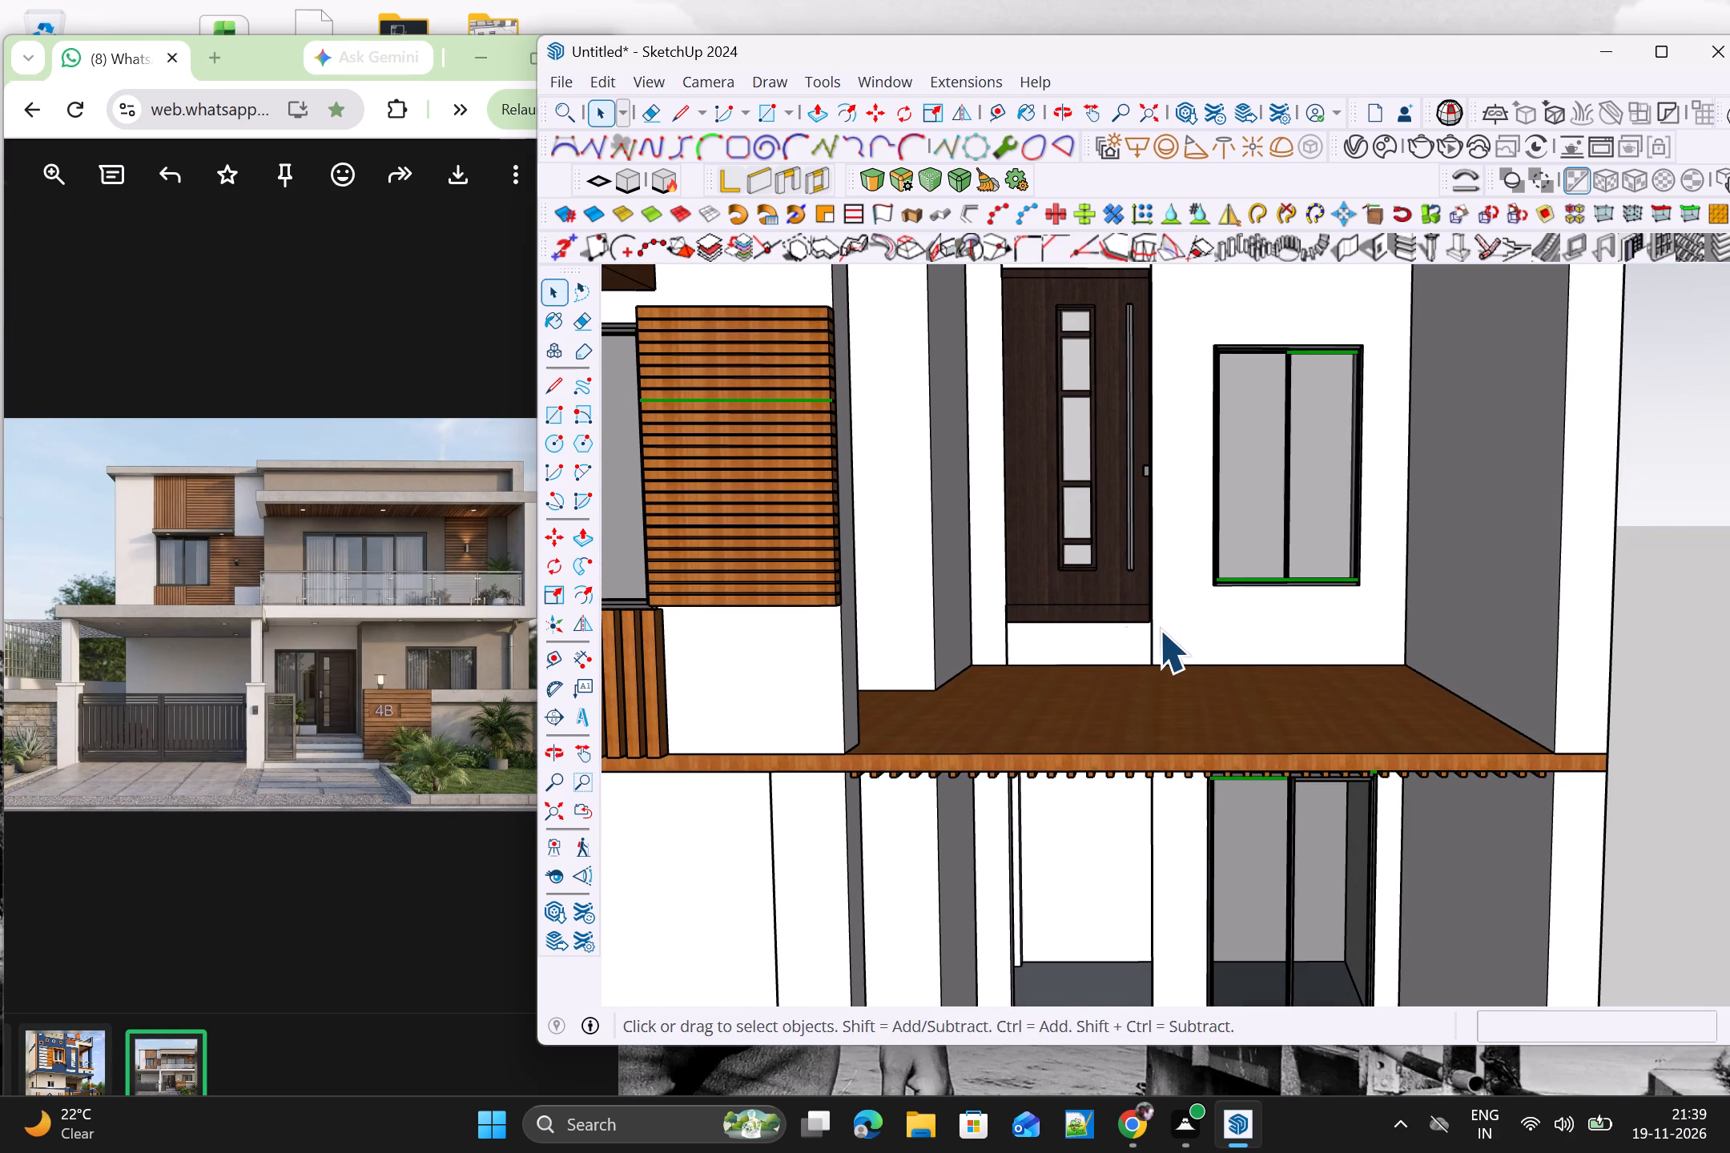
key("m")
scroll(1160, 629, "up", 3)
left_click(1146, 621)
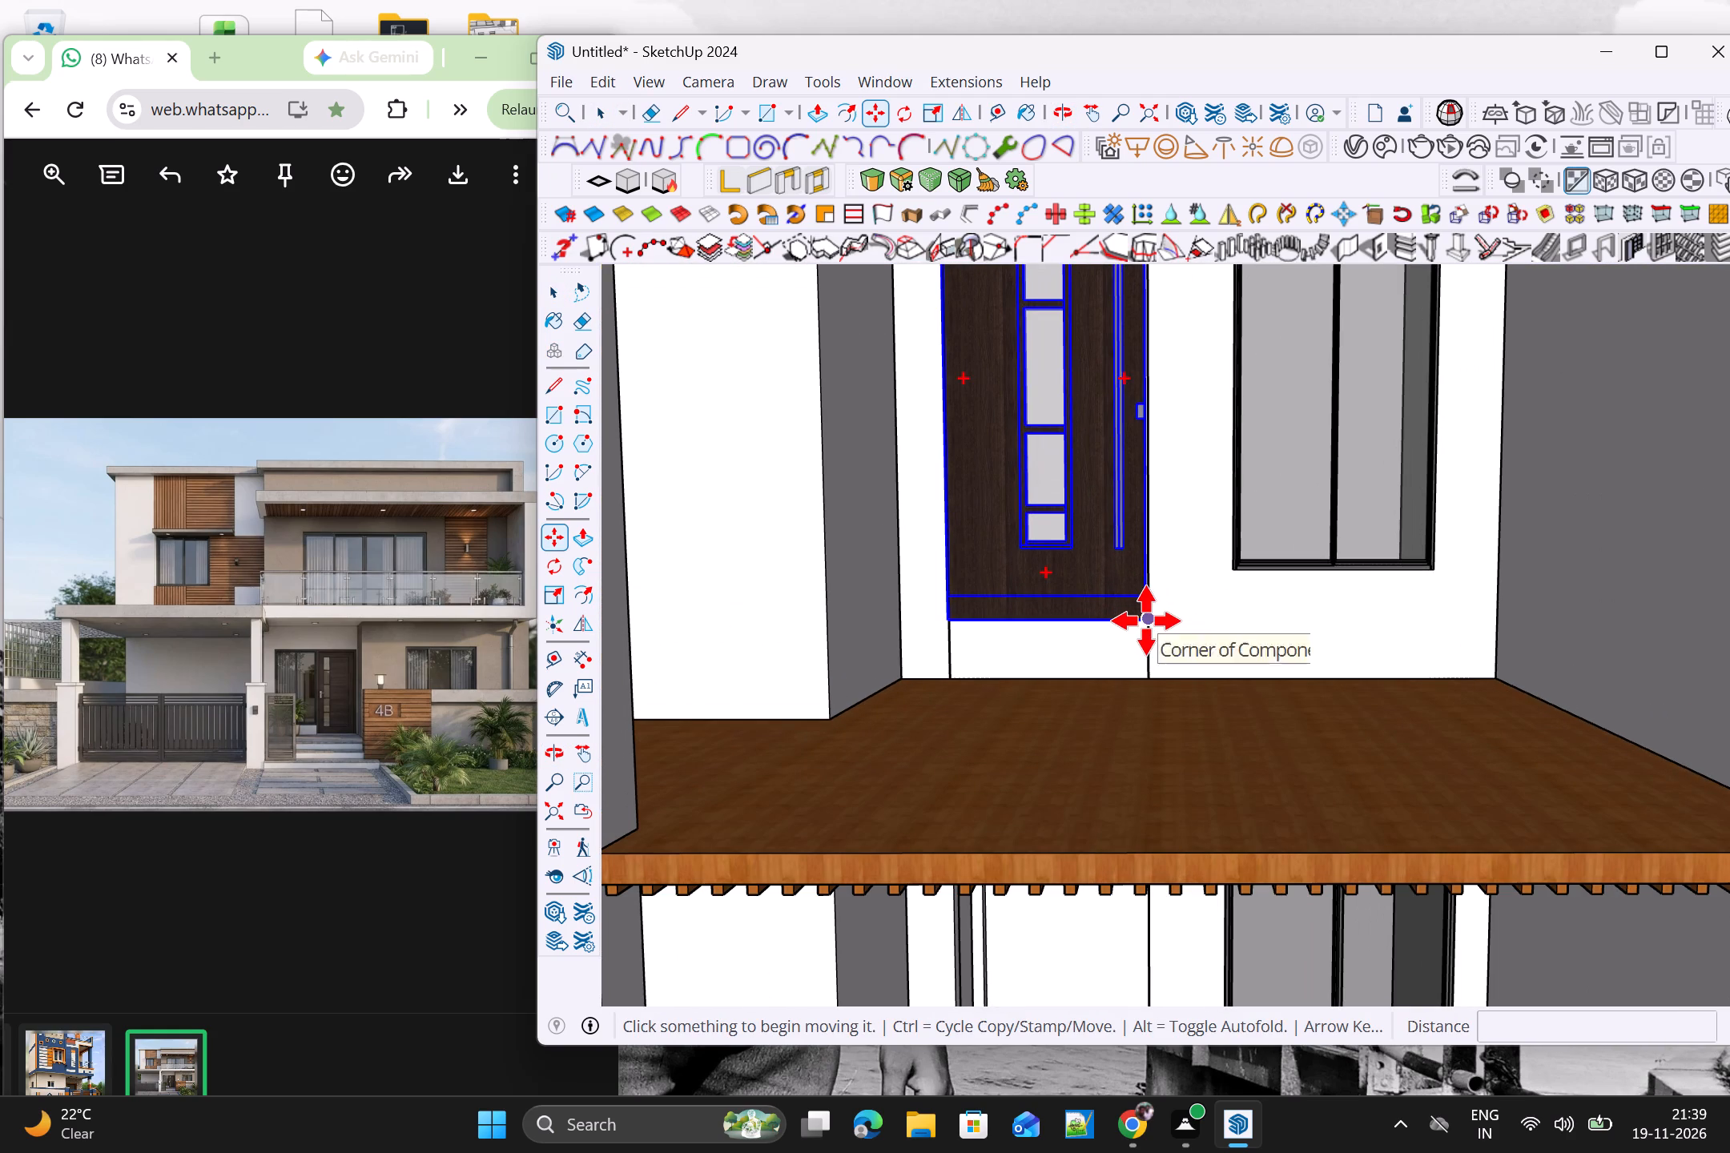
scroll(1115, 842, "down", 3)
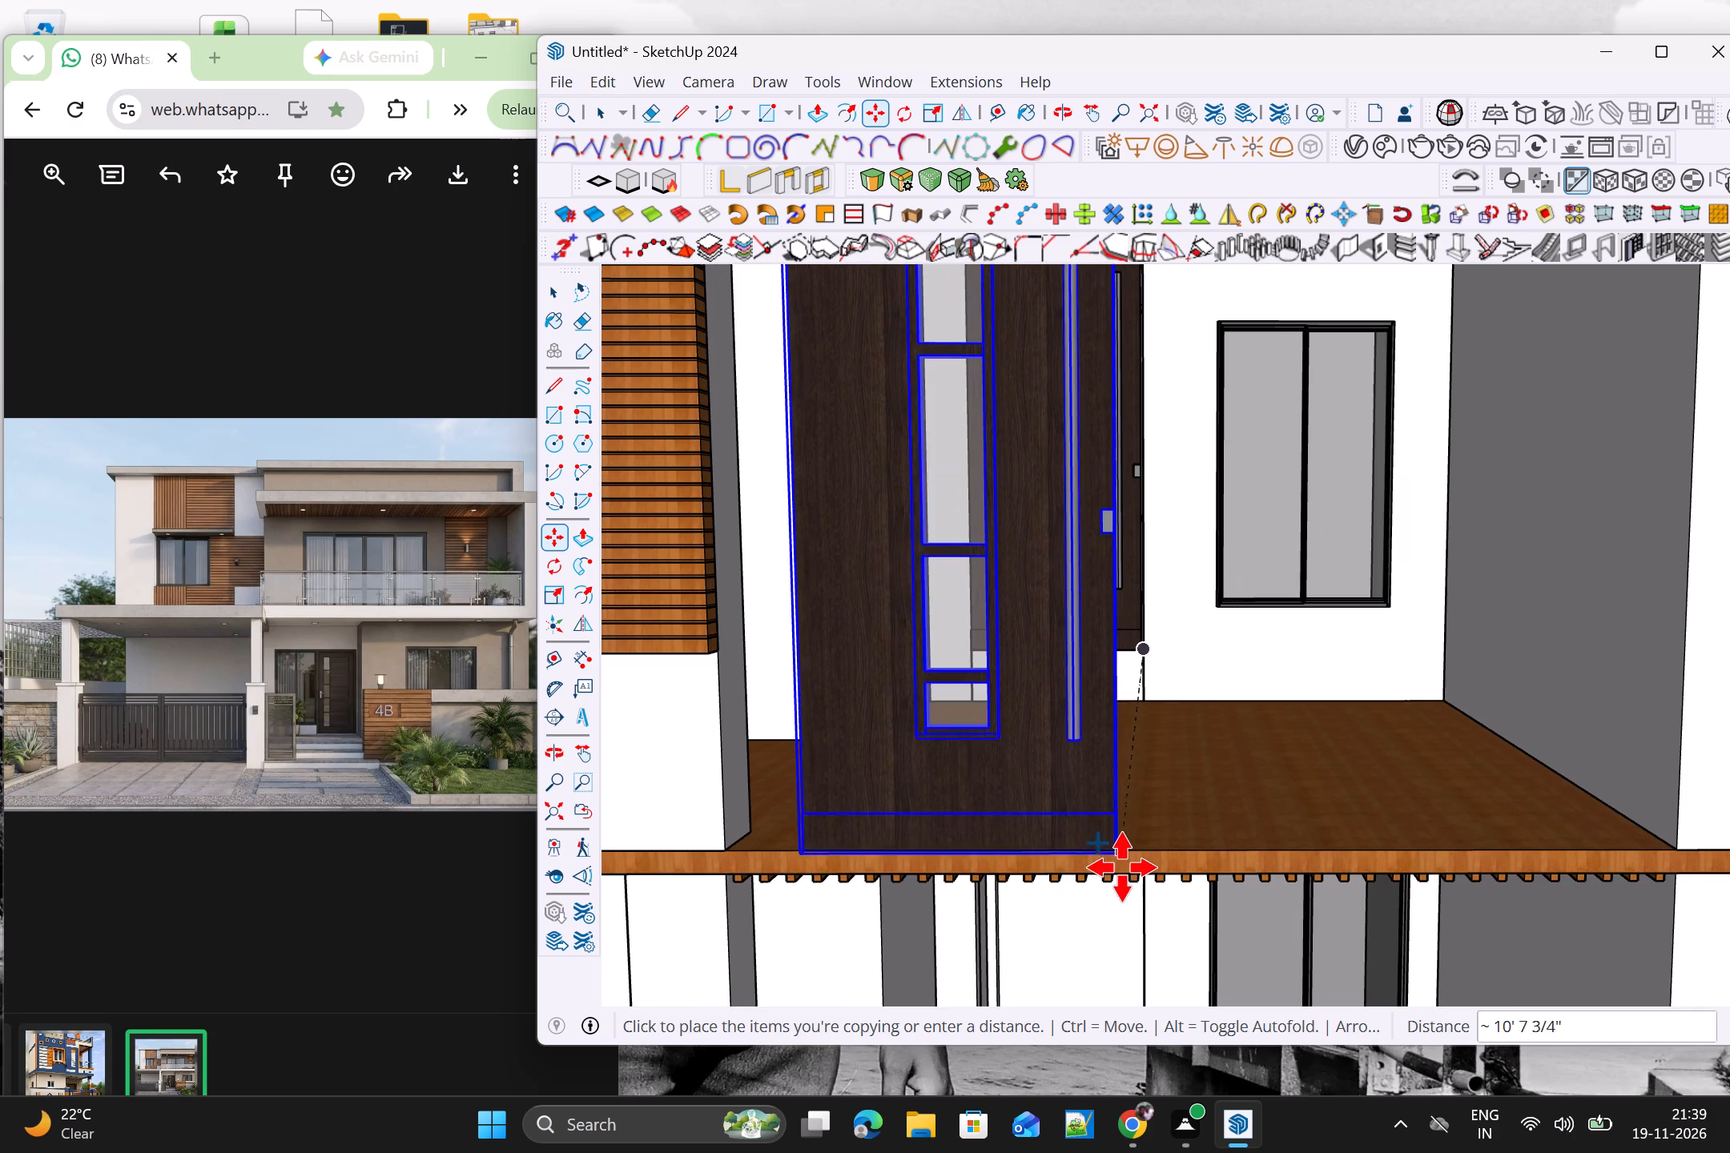
middle_click_drag(1134, 862, 1150, 323, "shift")
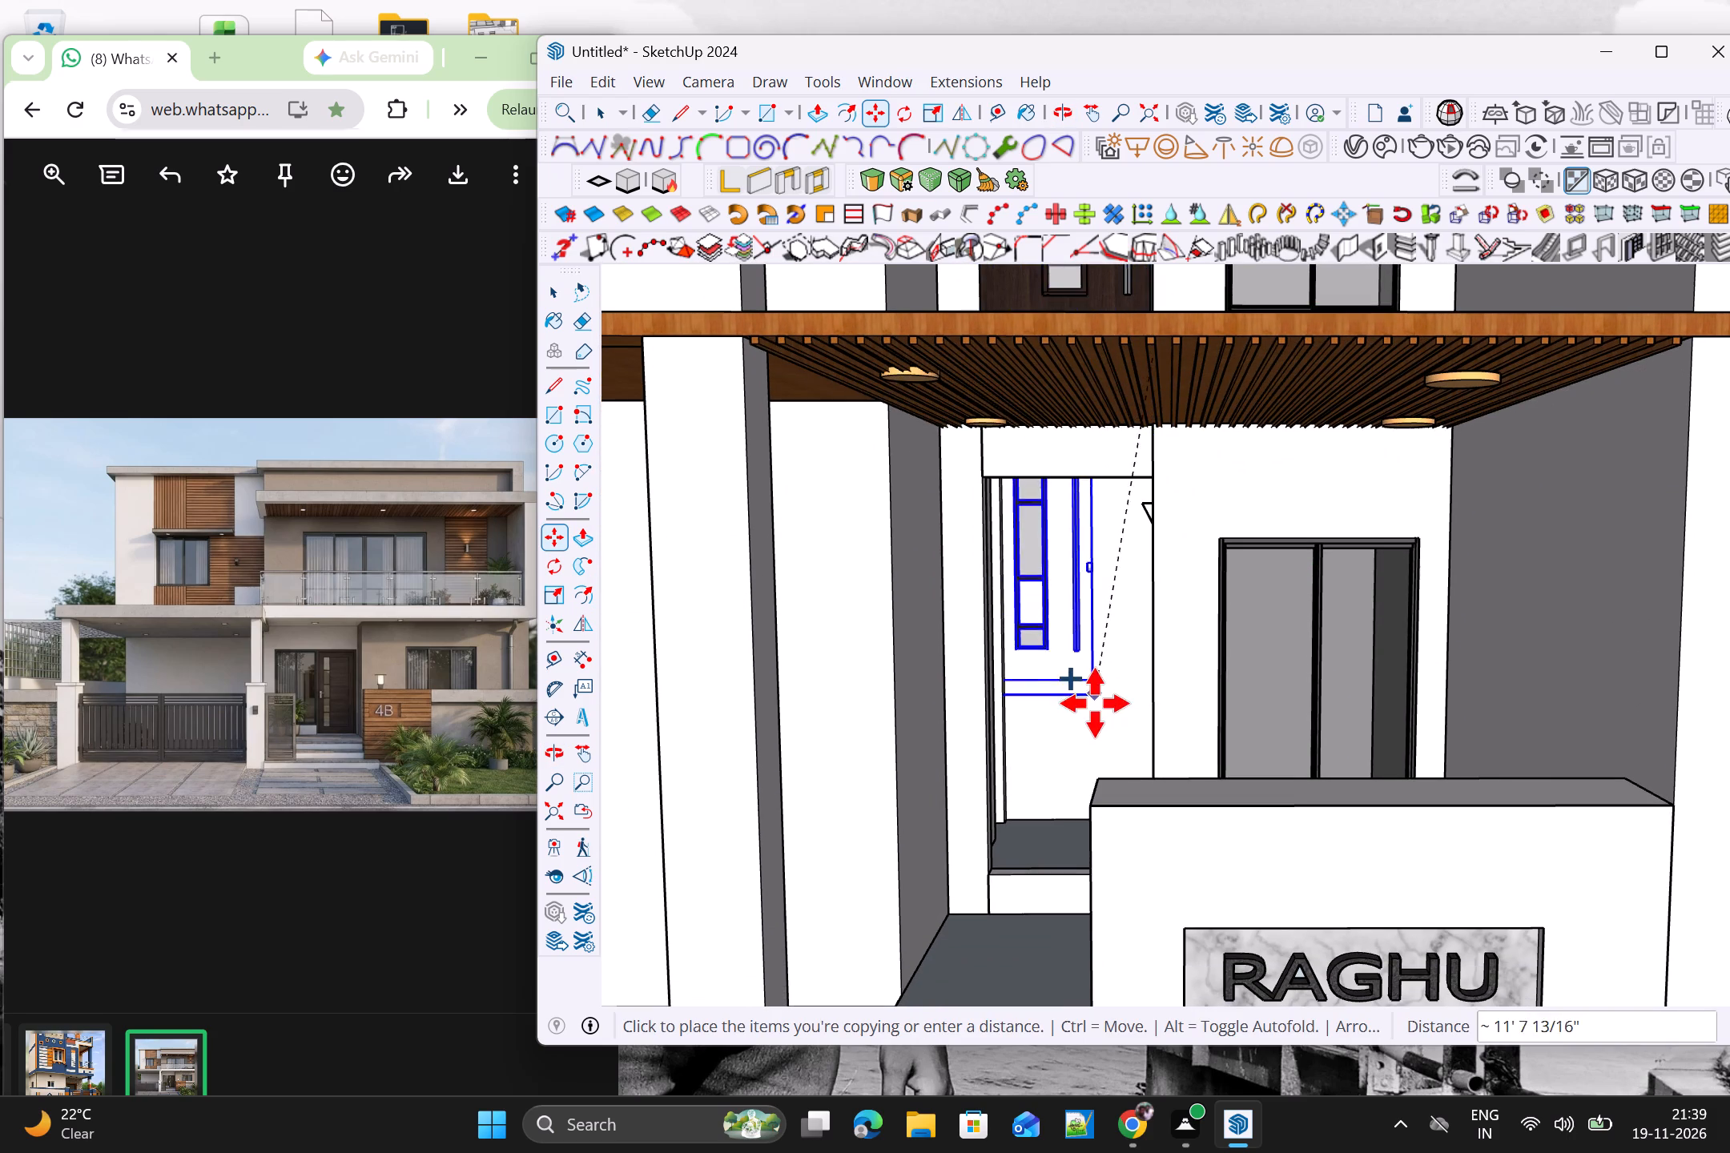
scroll(1095, 725, "up", 4)
middle_click_drag(1098, 744, 1113, 791)
scroll(1134, 835, "down", 4)
middle_click_drag(1165, 871, 1152, 762, "shift")
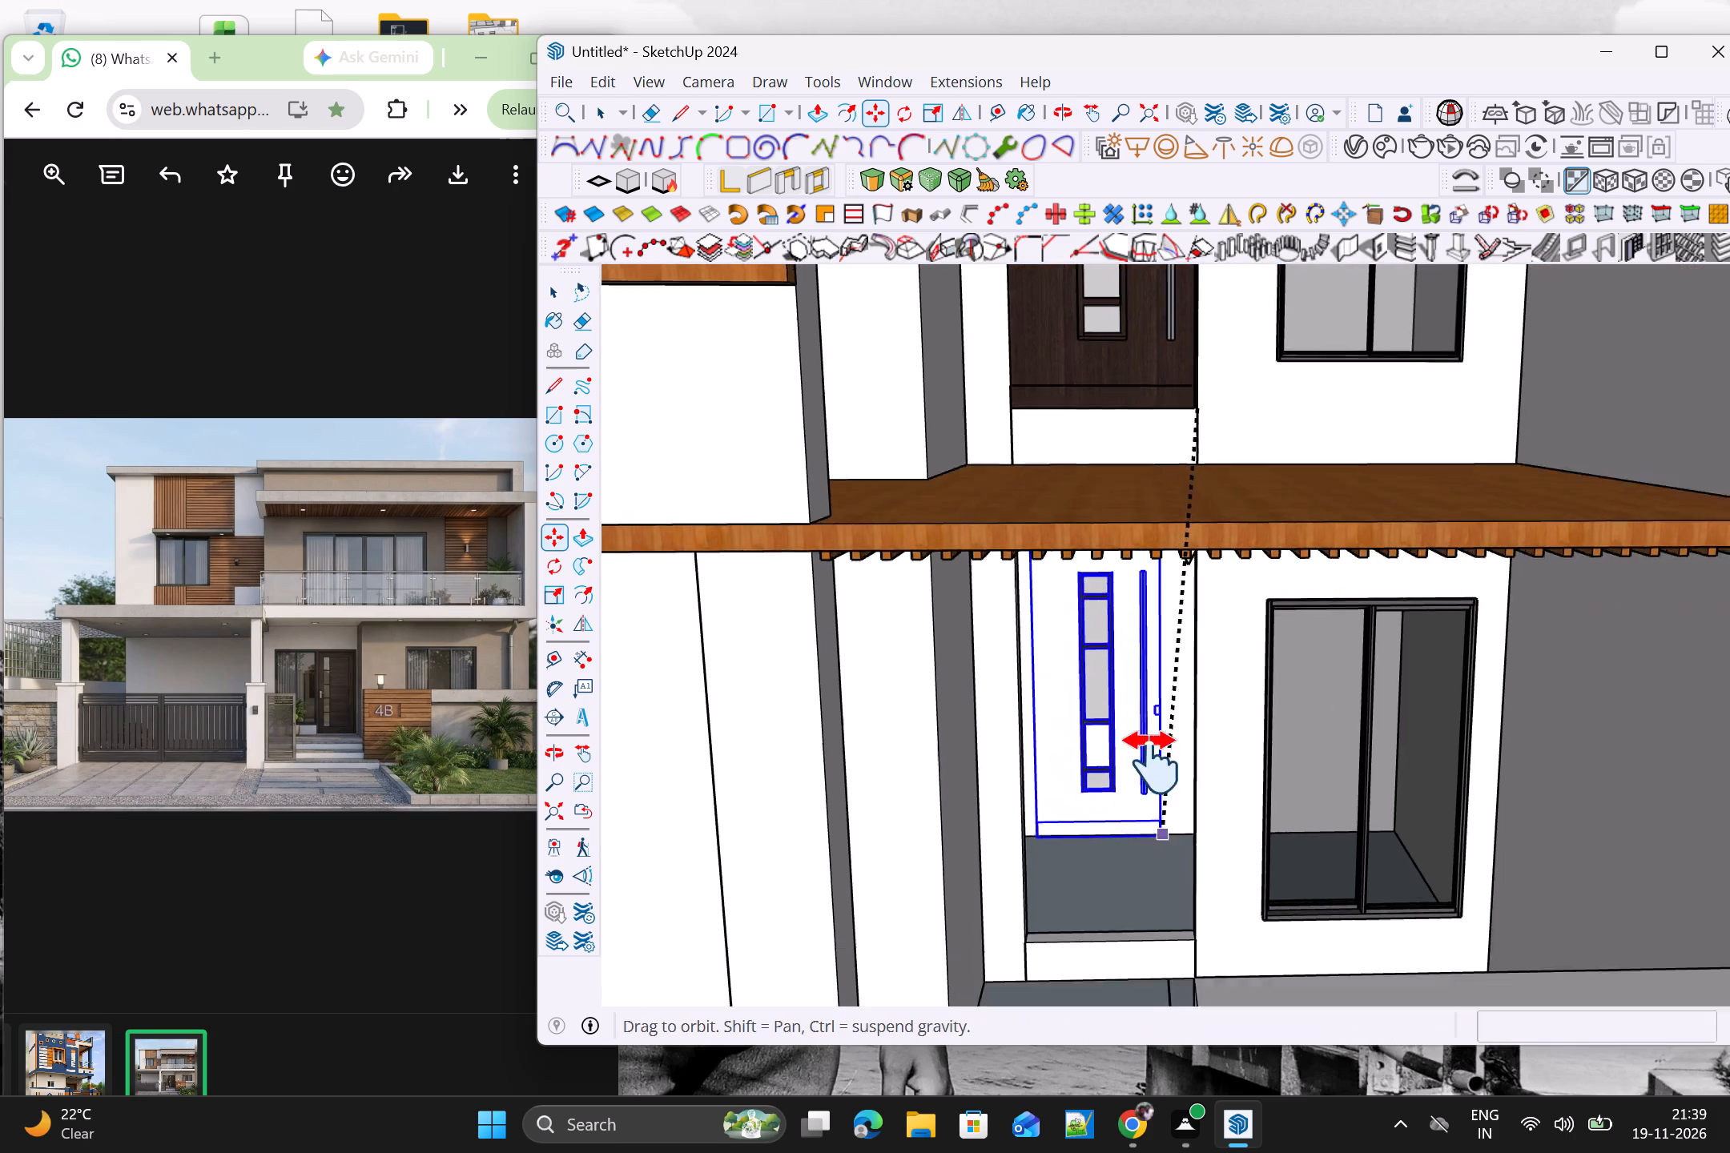
middle_click_drag(1152, 762, 1114, 687, "shift")
scroll(1070, 687, "up", 3)
middle_click_drag(1069, 689, 1064, 745)
left_click(1157, 876)
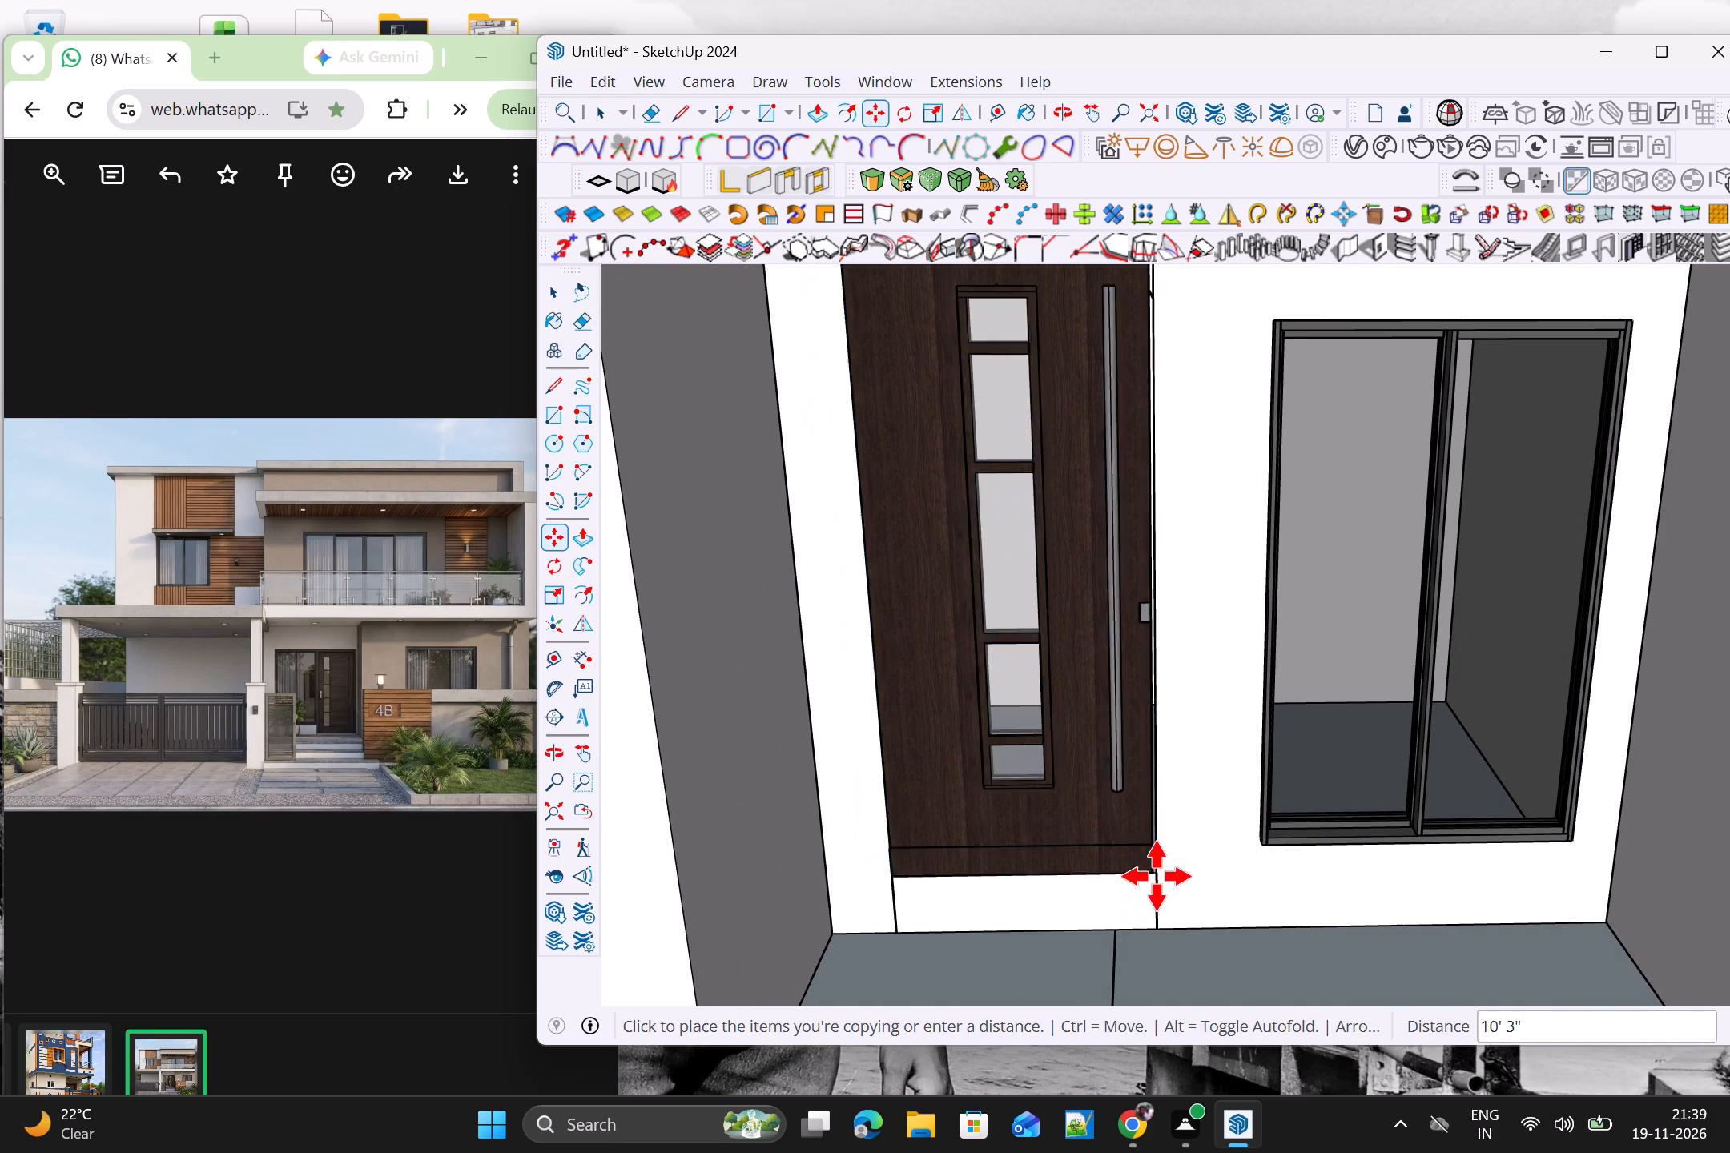
scroll(1160, 877, "down", 6)
key("space")
Examine both placed doors, the whole front elevation and the parking floor in front of the house.
scroll(1491, 793, "down", 6)
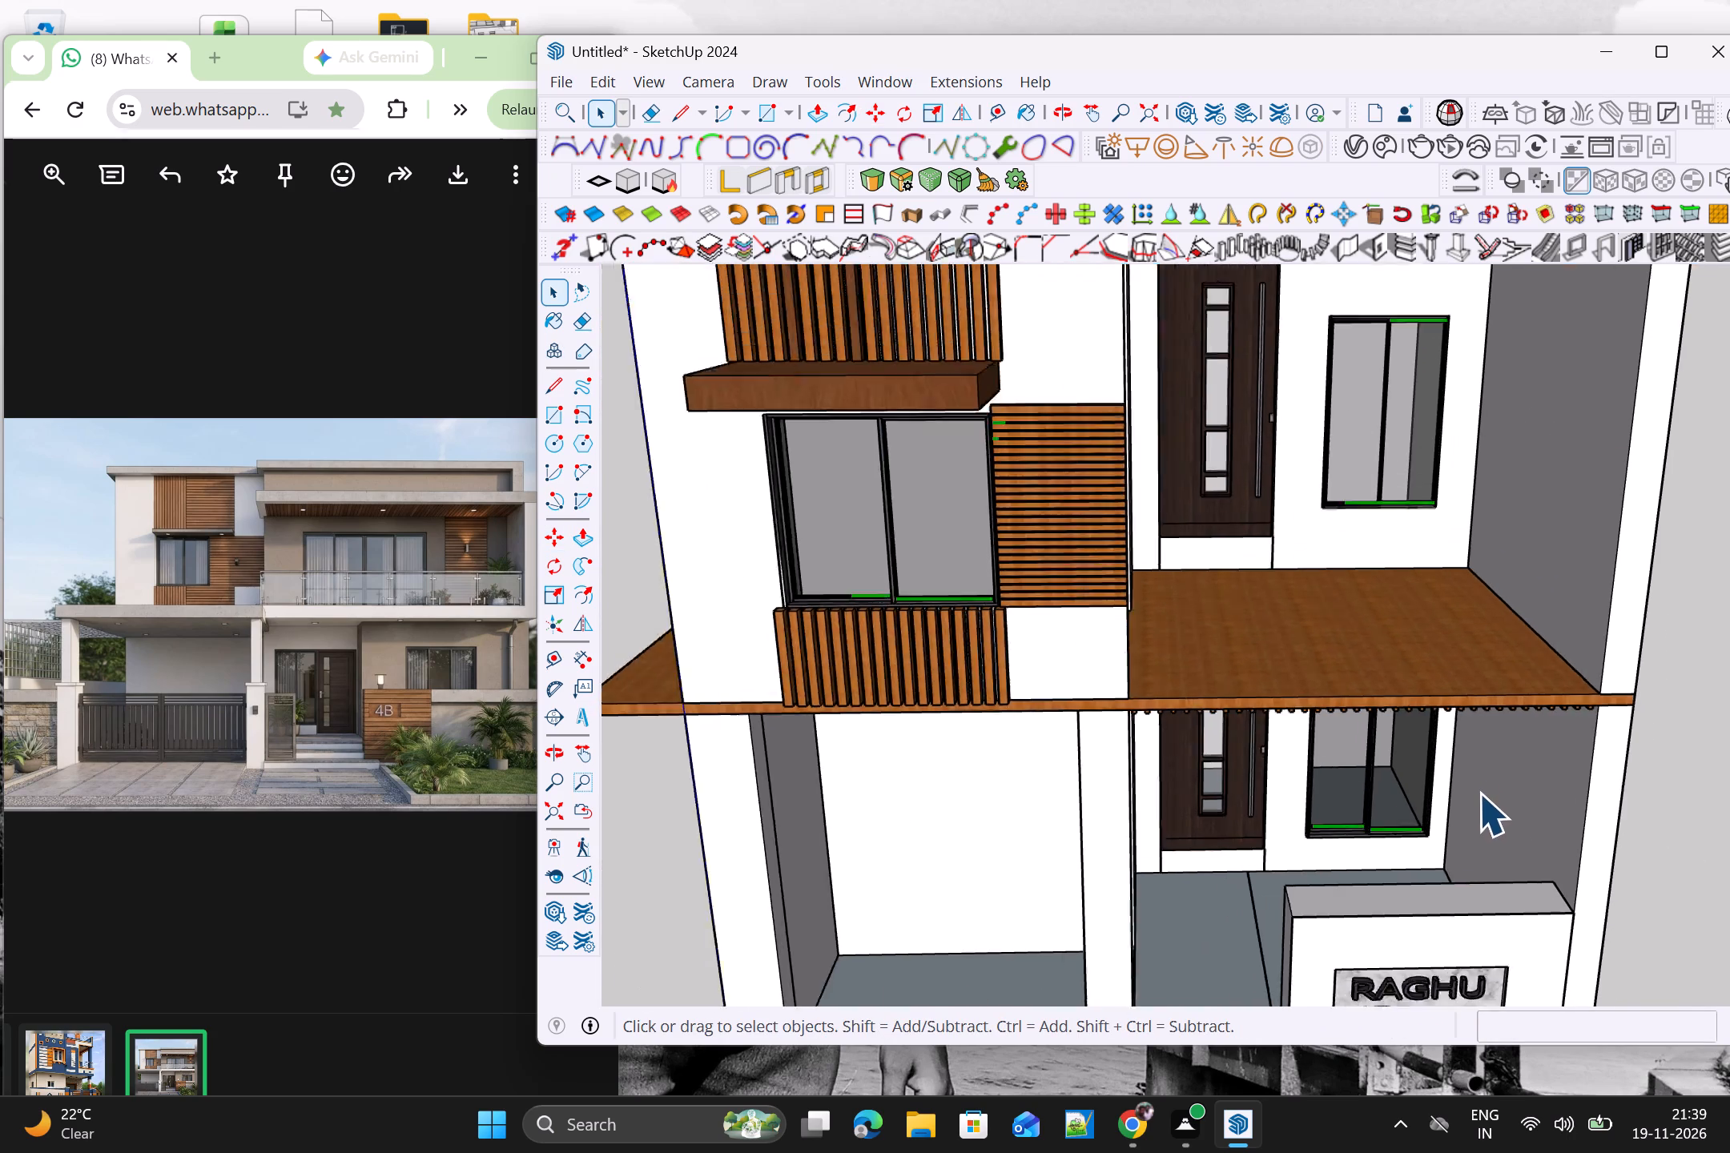
scroll(1479, 793, "down", 1)
middle_click_drag(1547, 778, 1519, 653)
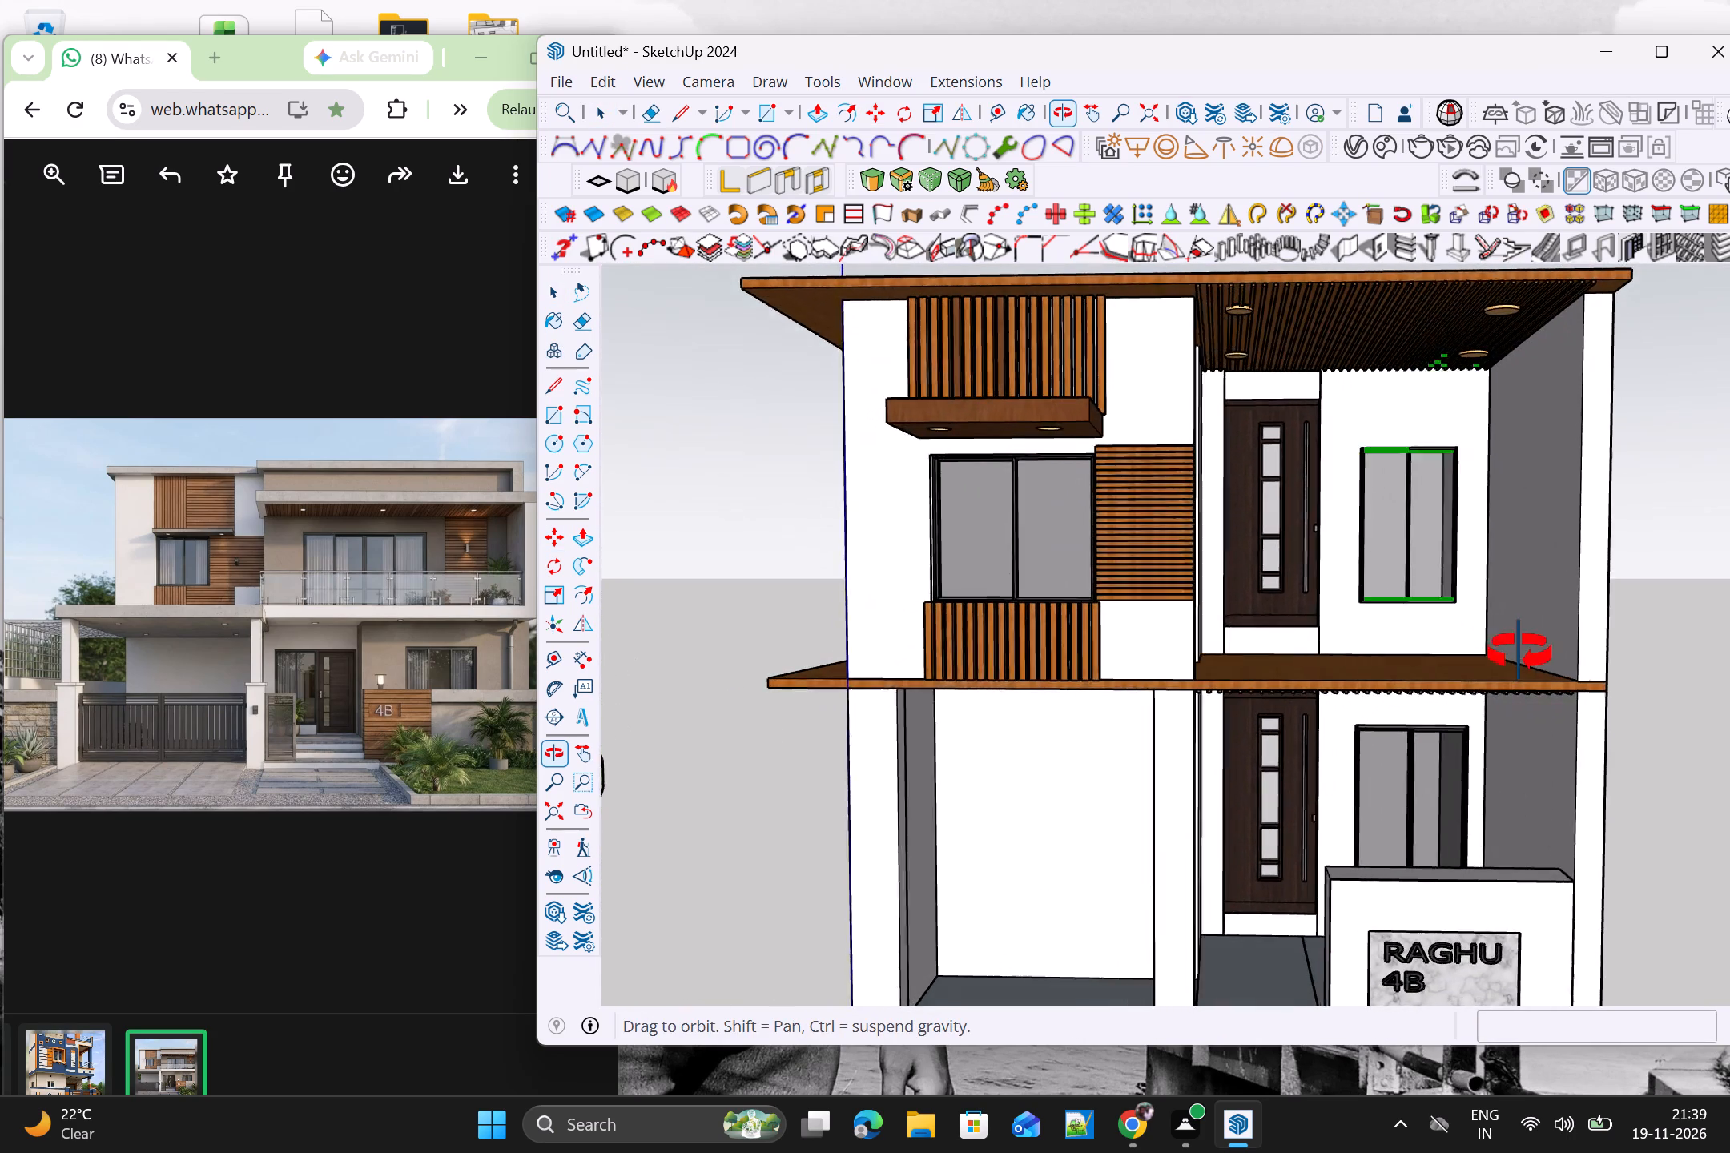
middle_click_drag(1519, 653, 1527, 693)
scroll(1527, 693, "down", 4)
middle_click_drag(1527, 714, 1505, 568)
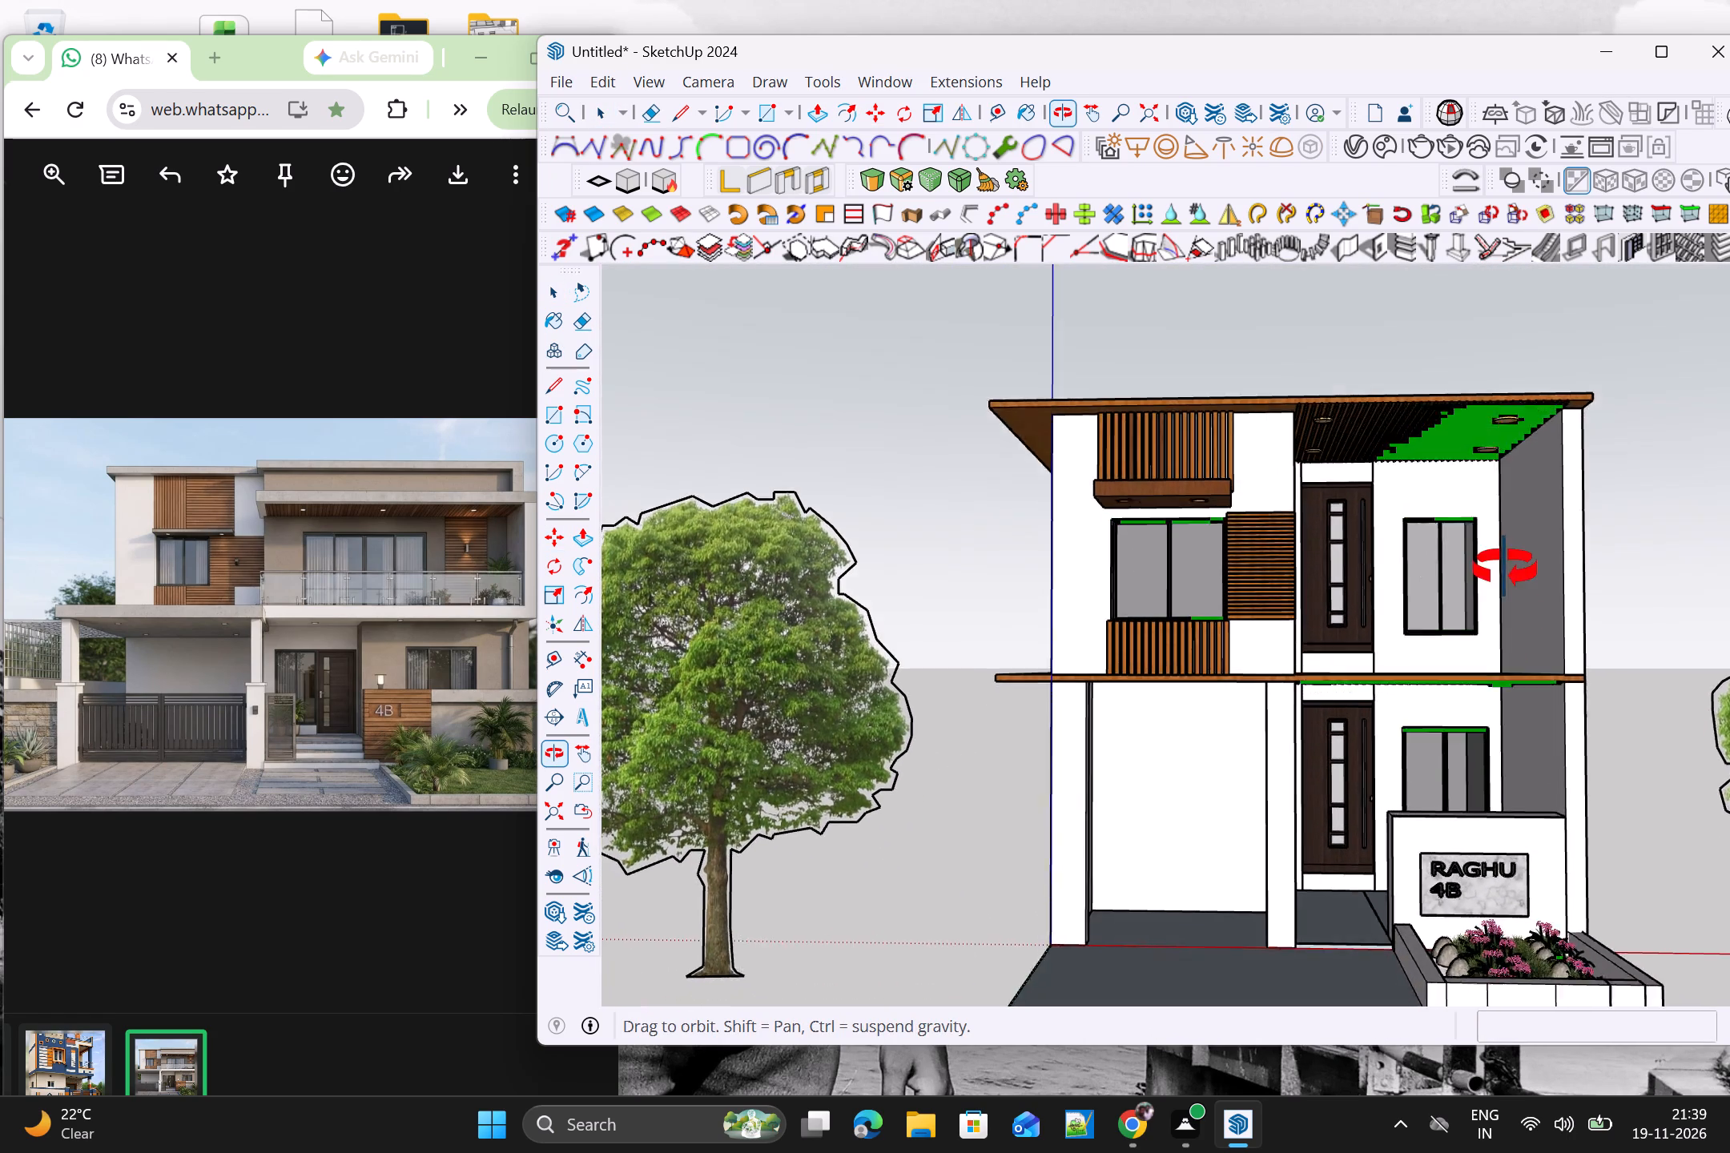
middle_click_drag(1505, 568, 1496, 690)
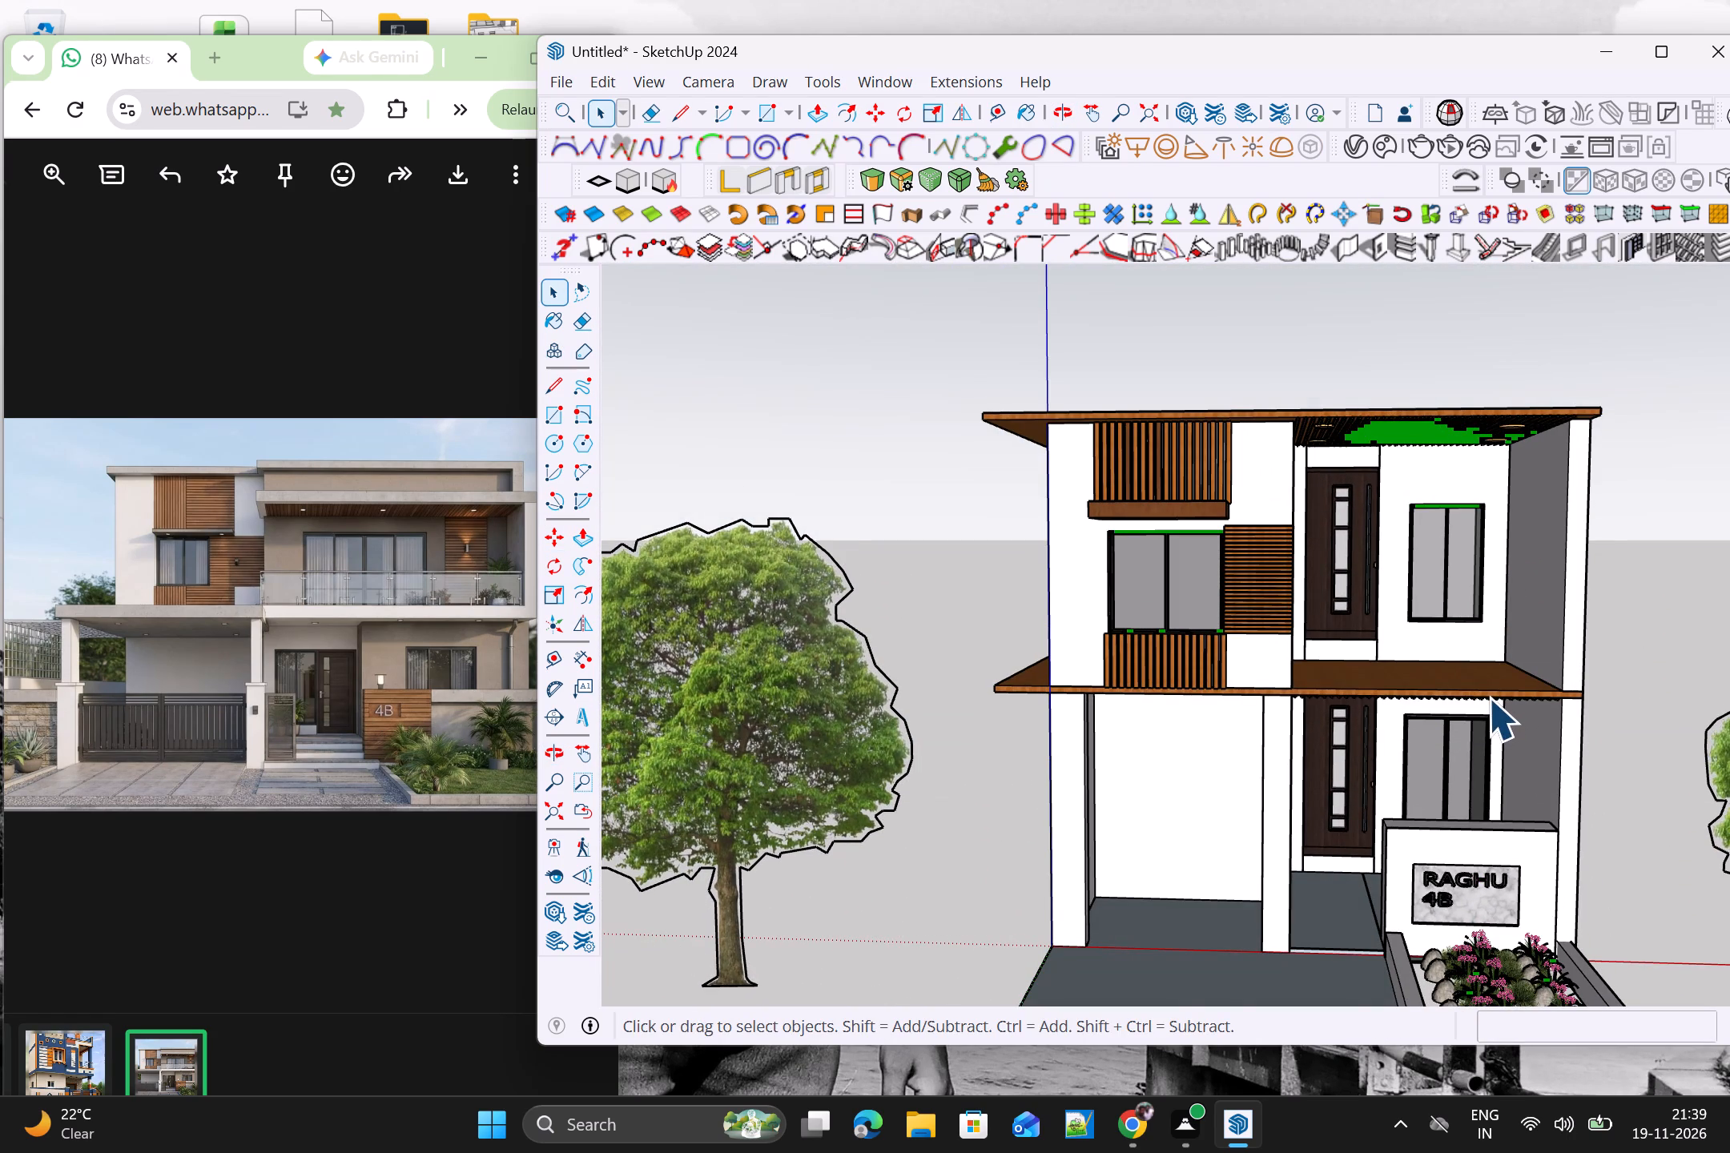
scroll(1487, 696, "up", 2)
scroll(1511, 700, "down", 2)
middle_click_drag(1545, 706, 1350, 514, "shift")
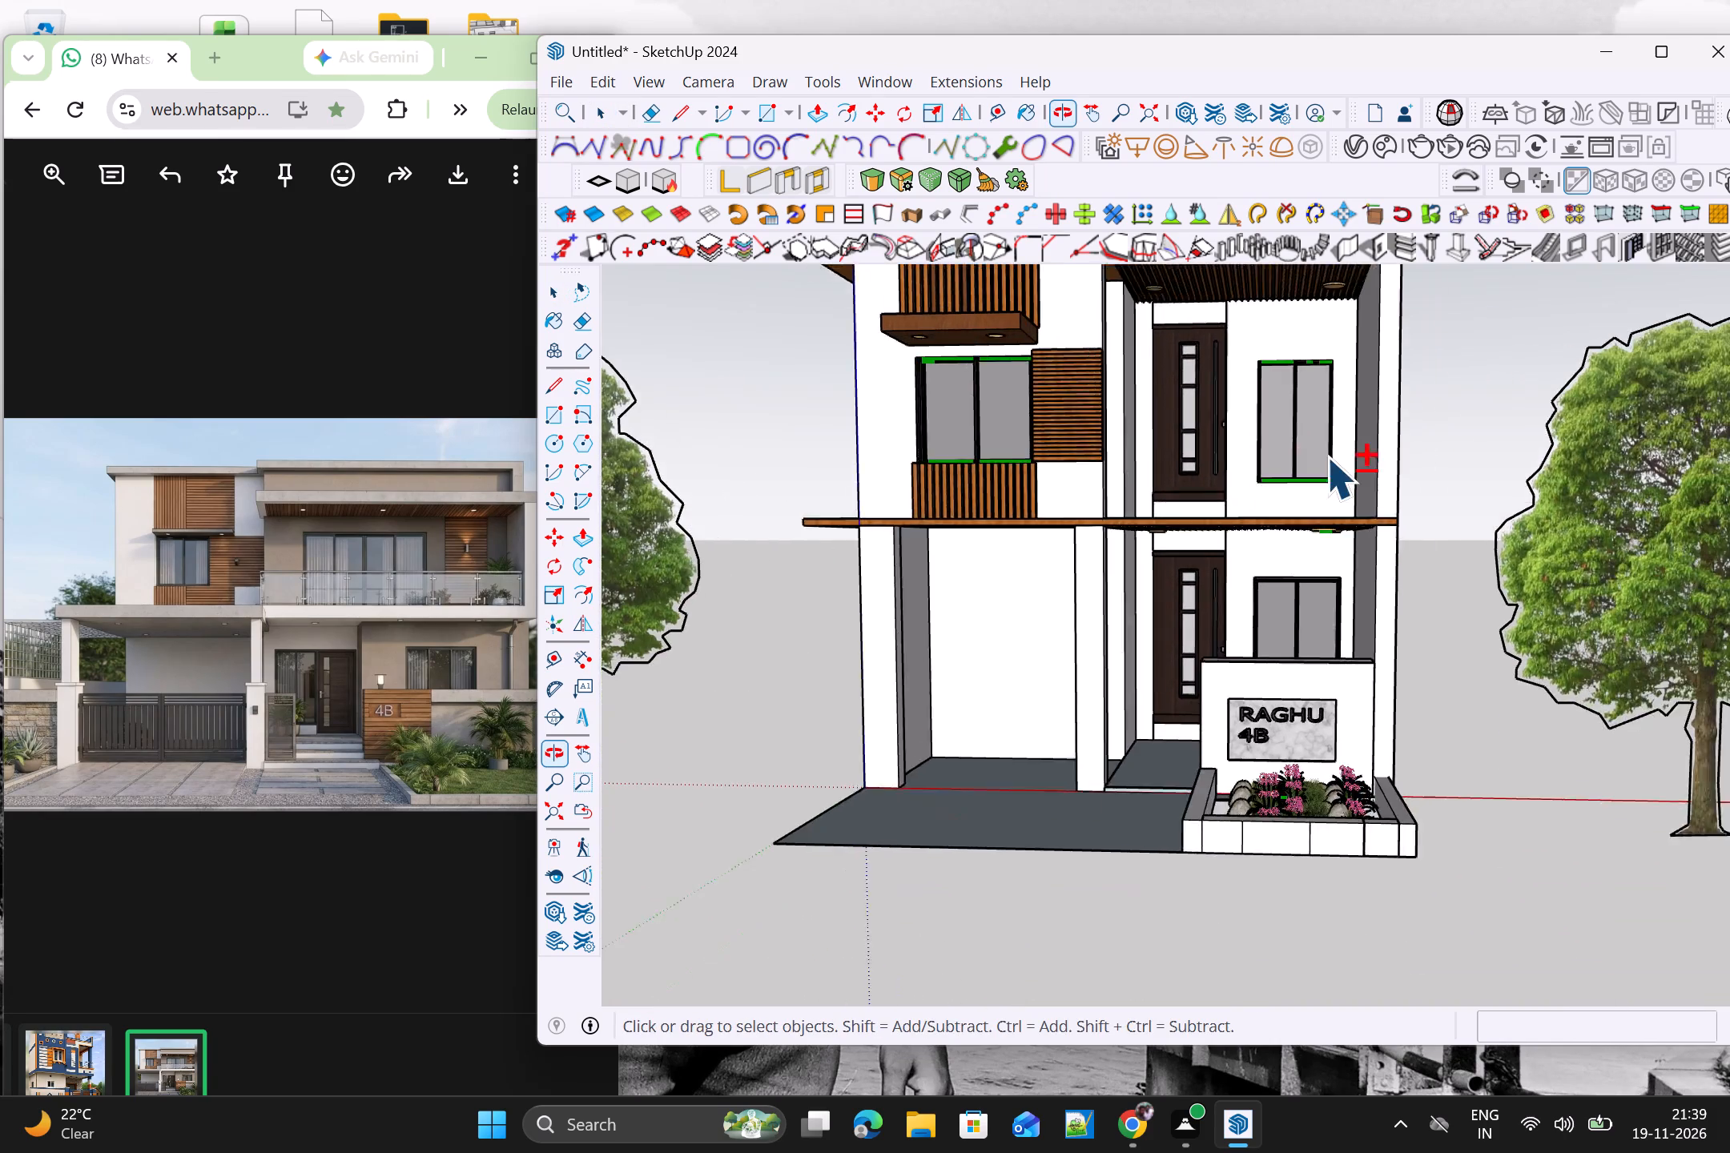
scroll(1296, 452, "down", 4)
middle_click_drag(1295, 497, 1316, 641)
scroll(1121, 685, "up", 5)
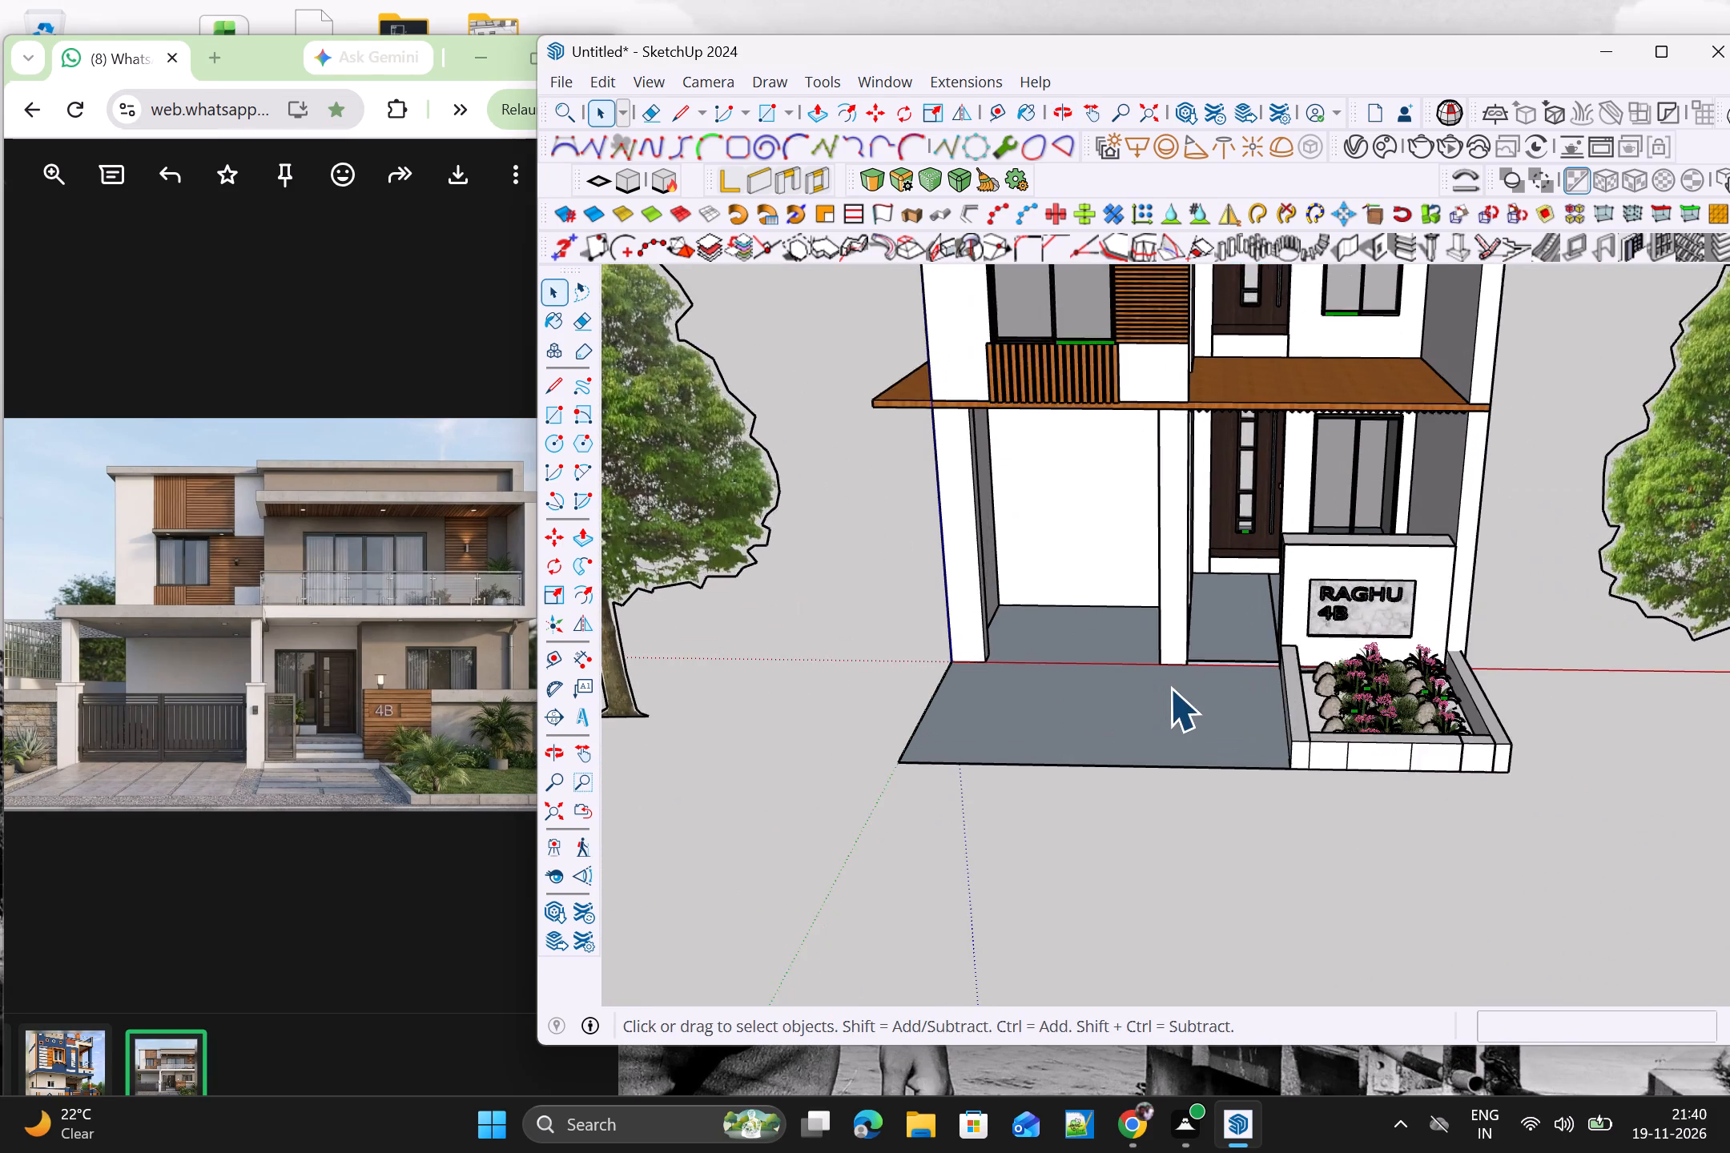
scroll(1169, 688, "up", 5)
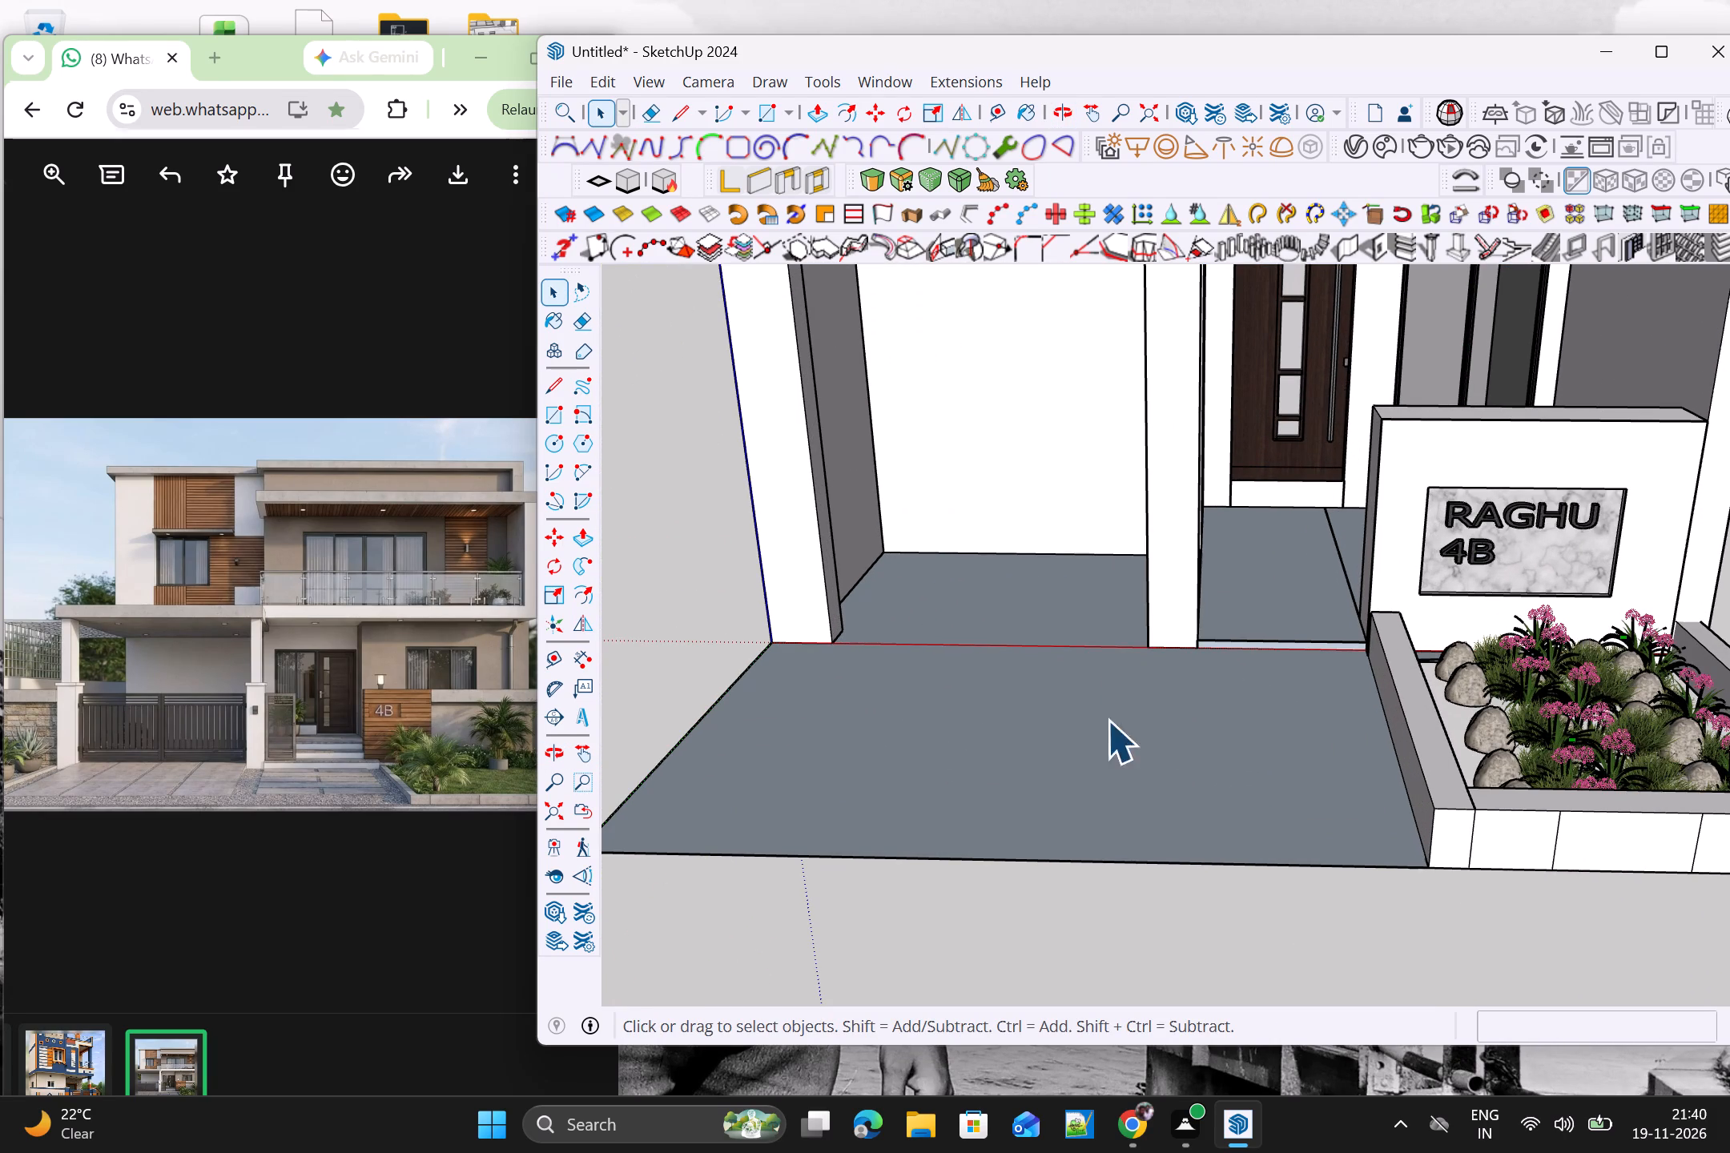
scroll(1107, 720, "down", 7)
middle_click_drag(1232, 706, 1293, 704)
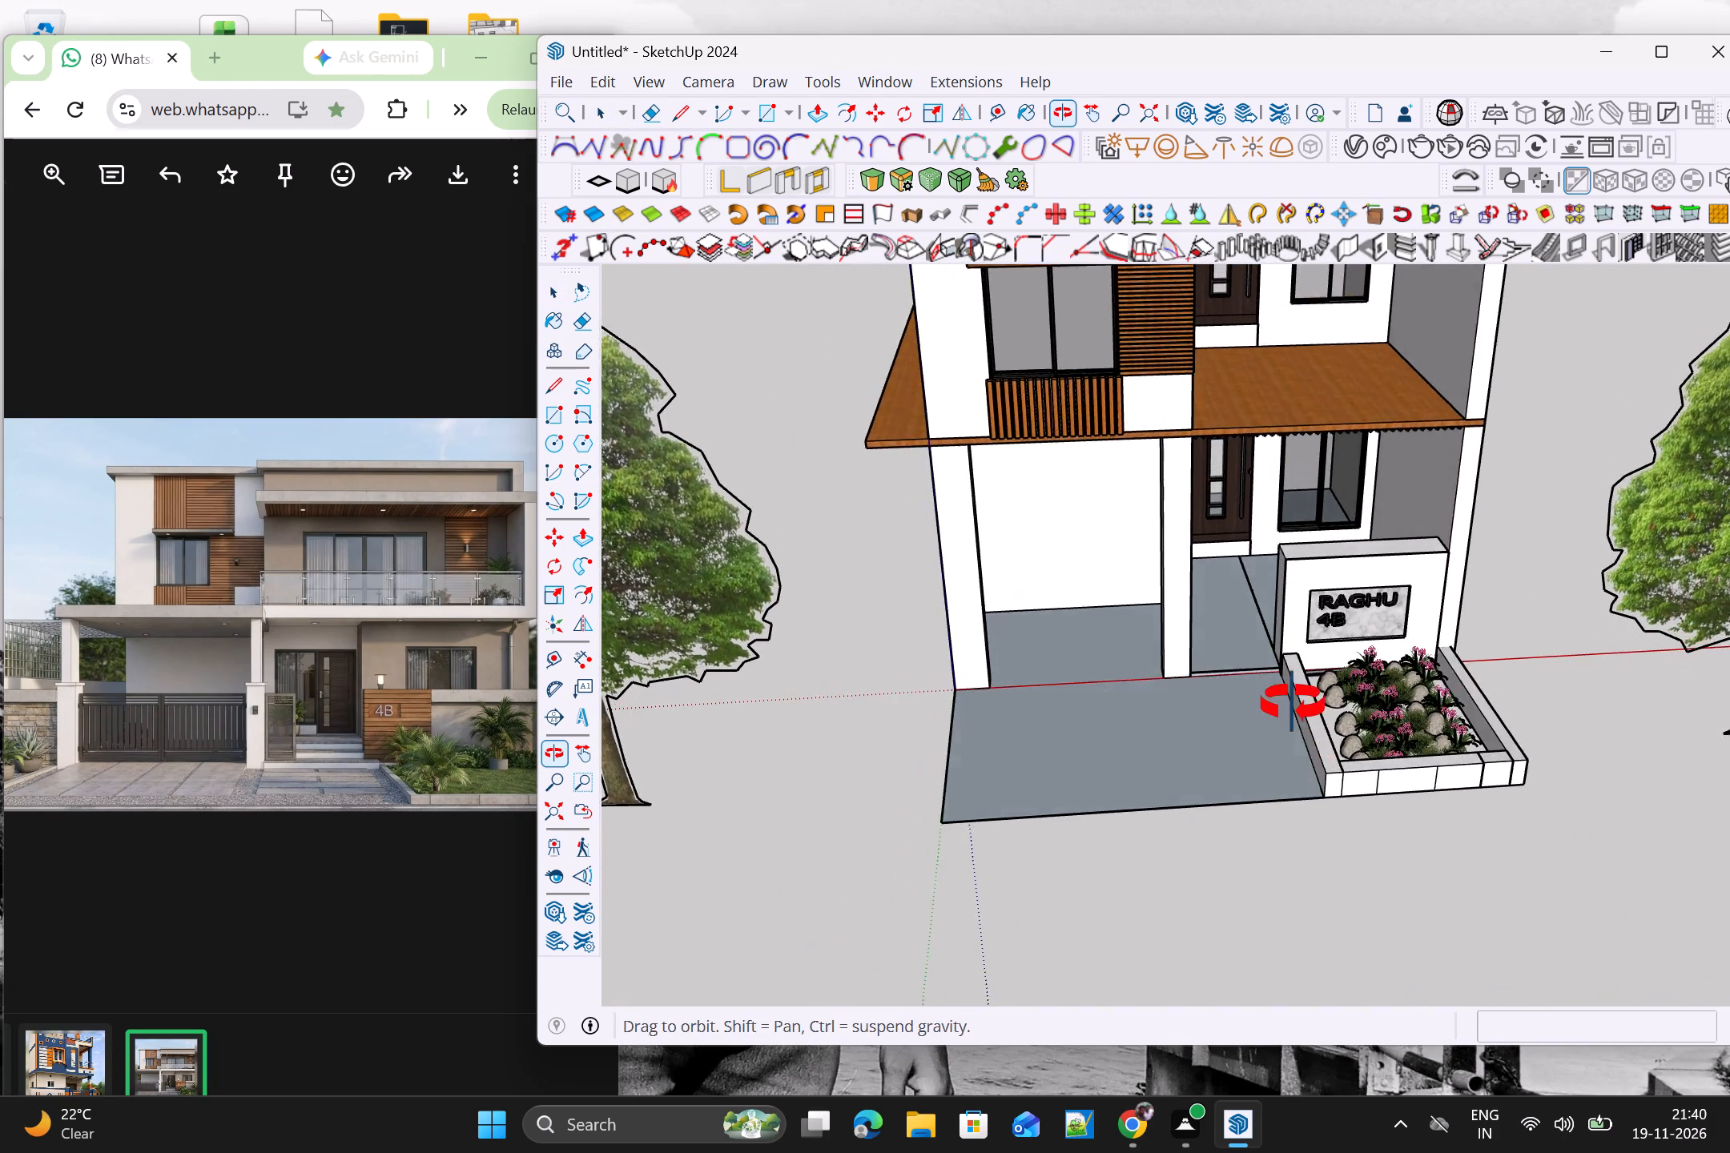
middle_click_drag(1293, 704, 1289, 694)
scroll(1257, 627, "up", 4)
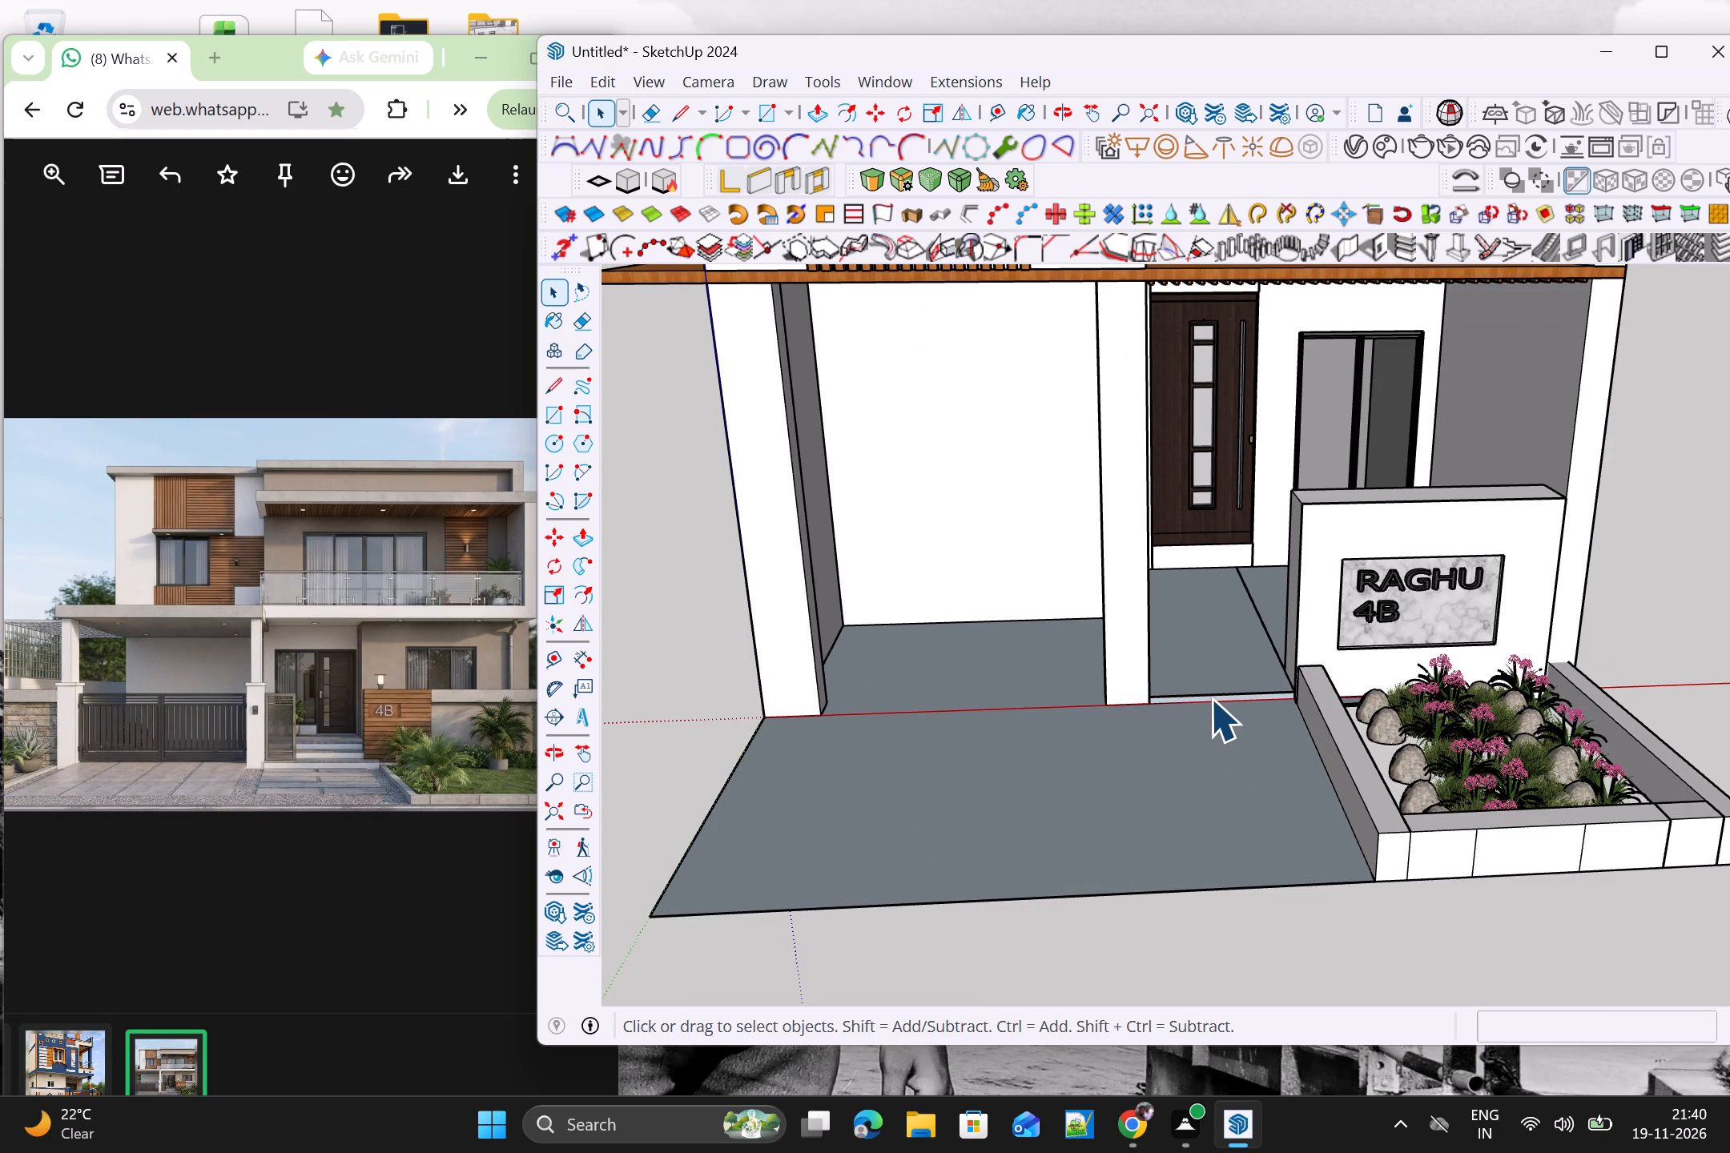
scroll(1209, 698, "down", 6)
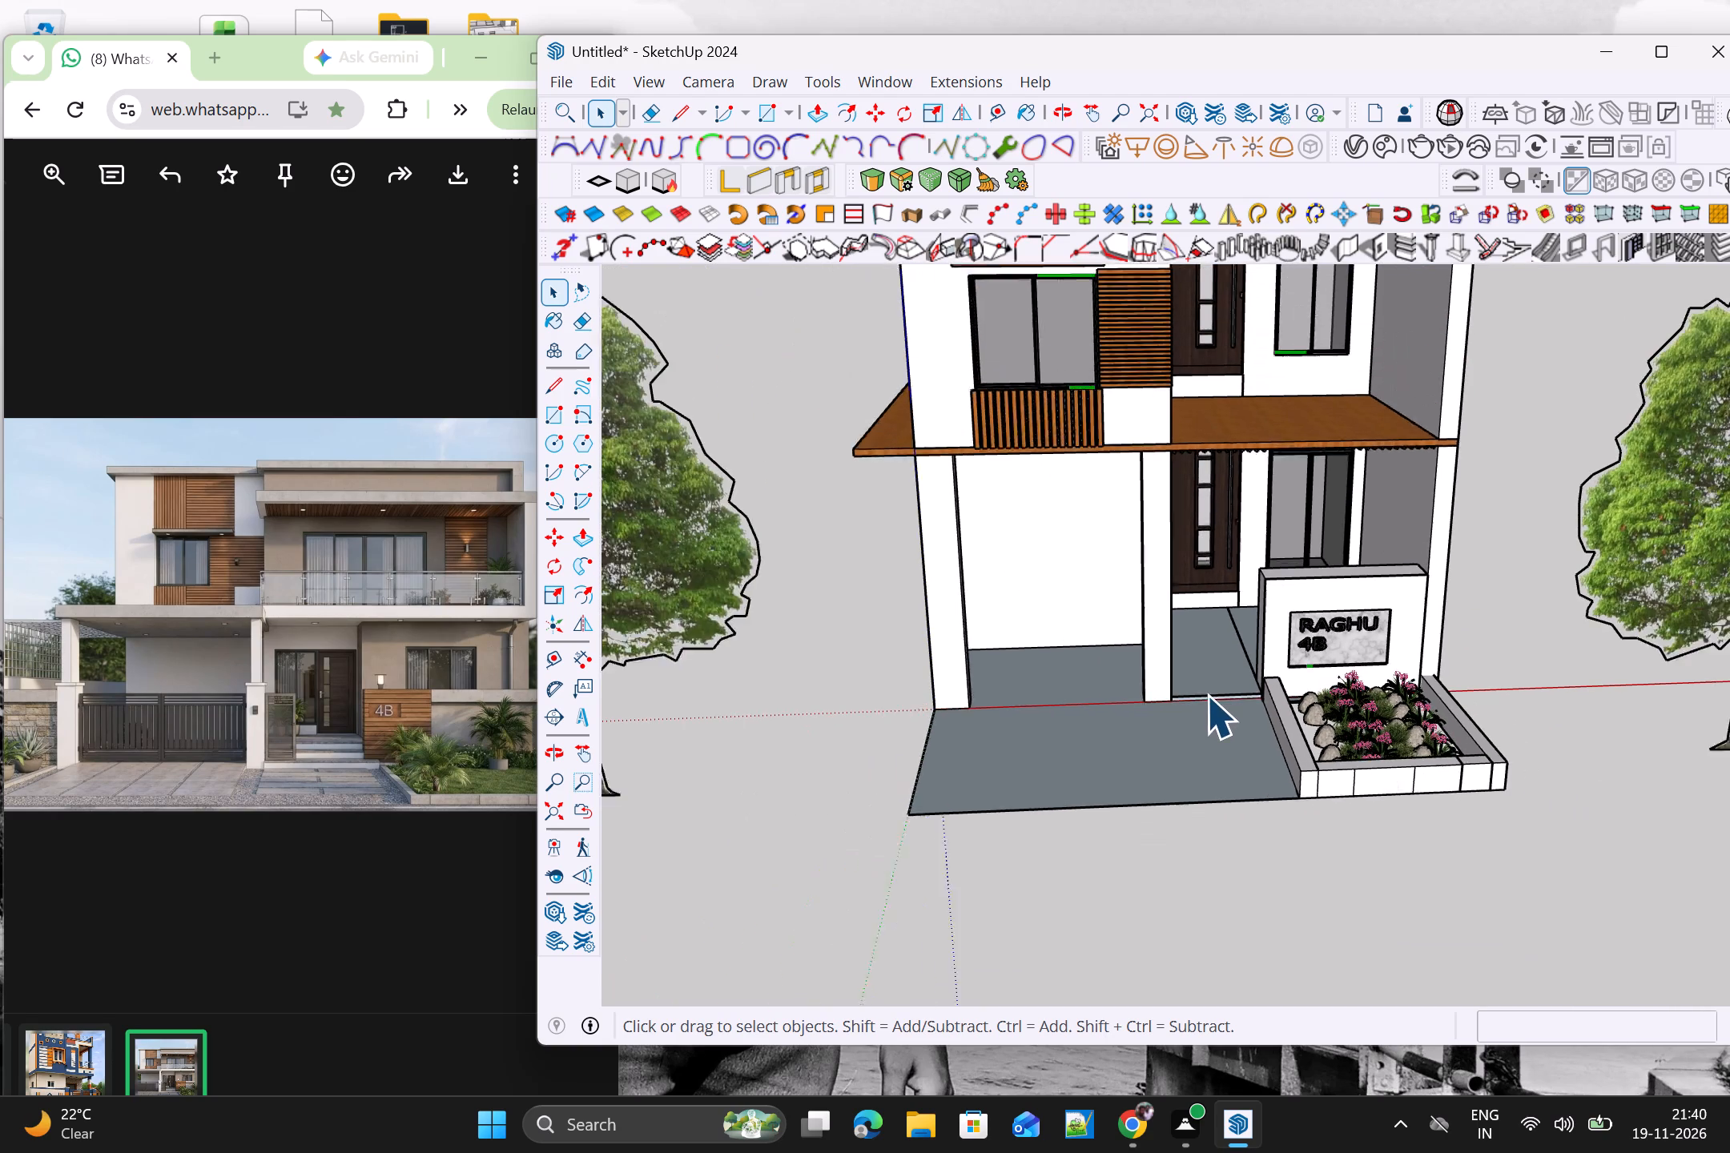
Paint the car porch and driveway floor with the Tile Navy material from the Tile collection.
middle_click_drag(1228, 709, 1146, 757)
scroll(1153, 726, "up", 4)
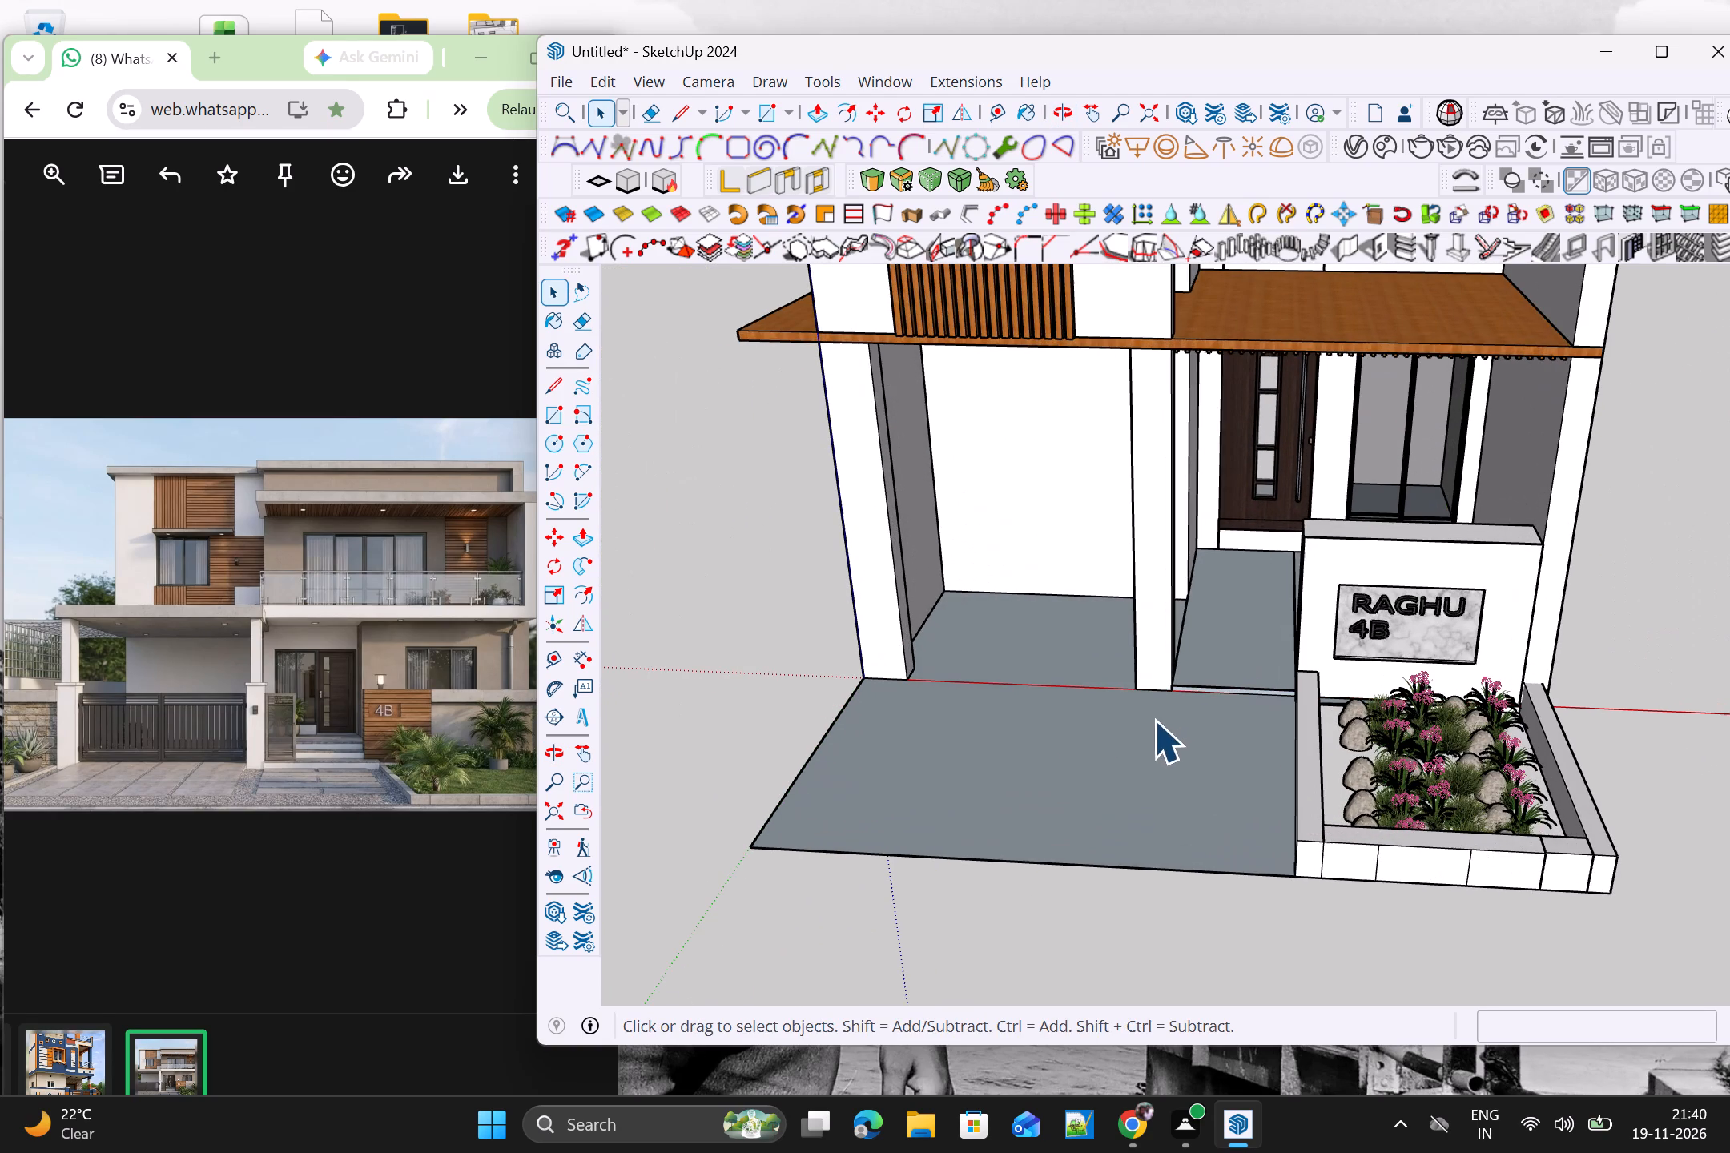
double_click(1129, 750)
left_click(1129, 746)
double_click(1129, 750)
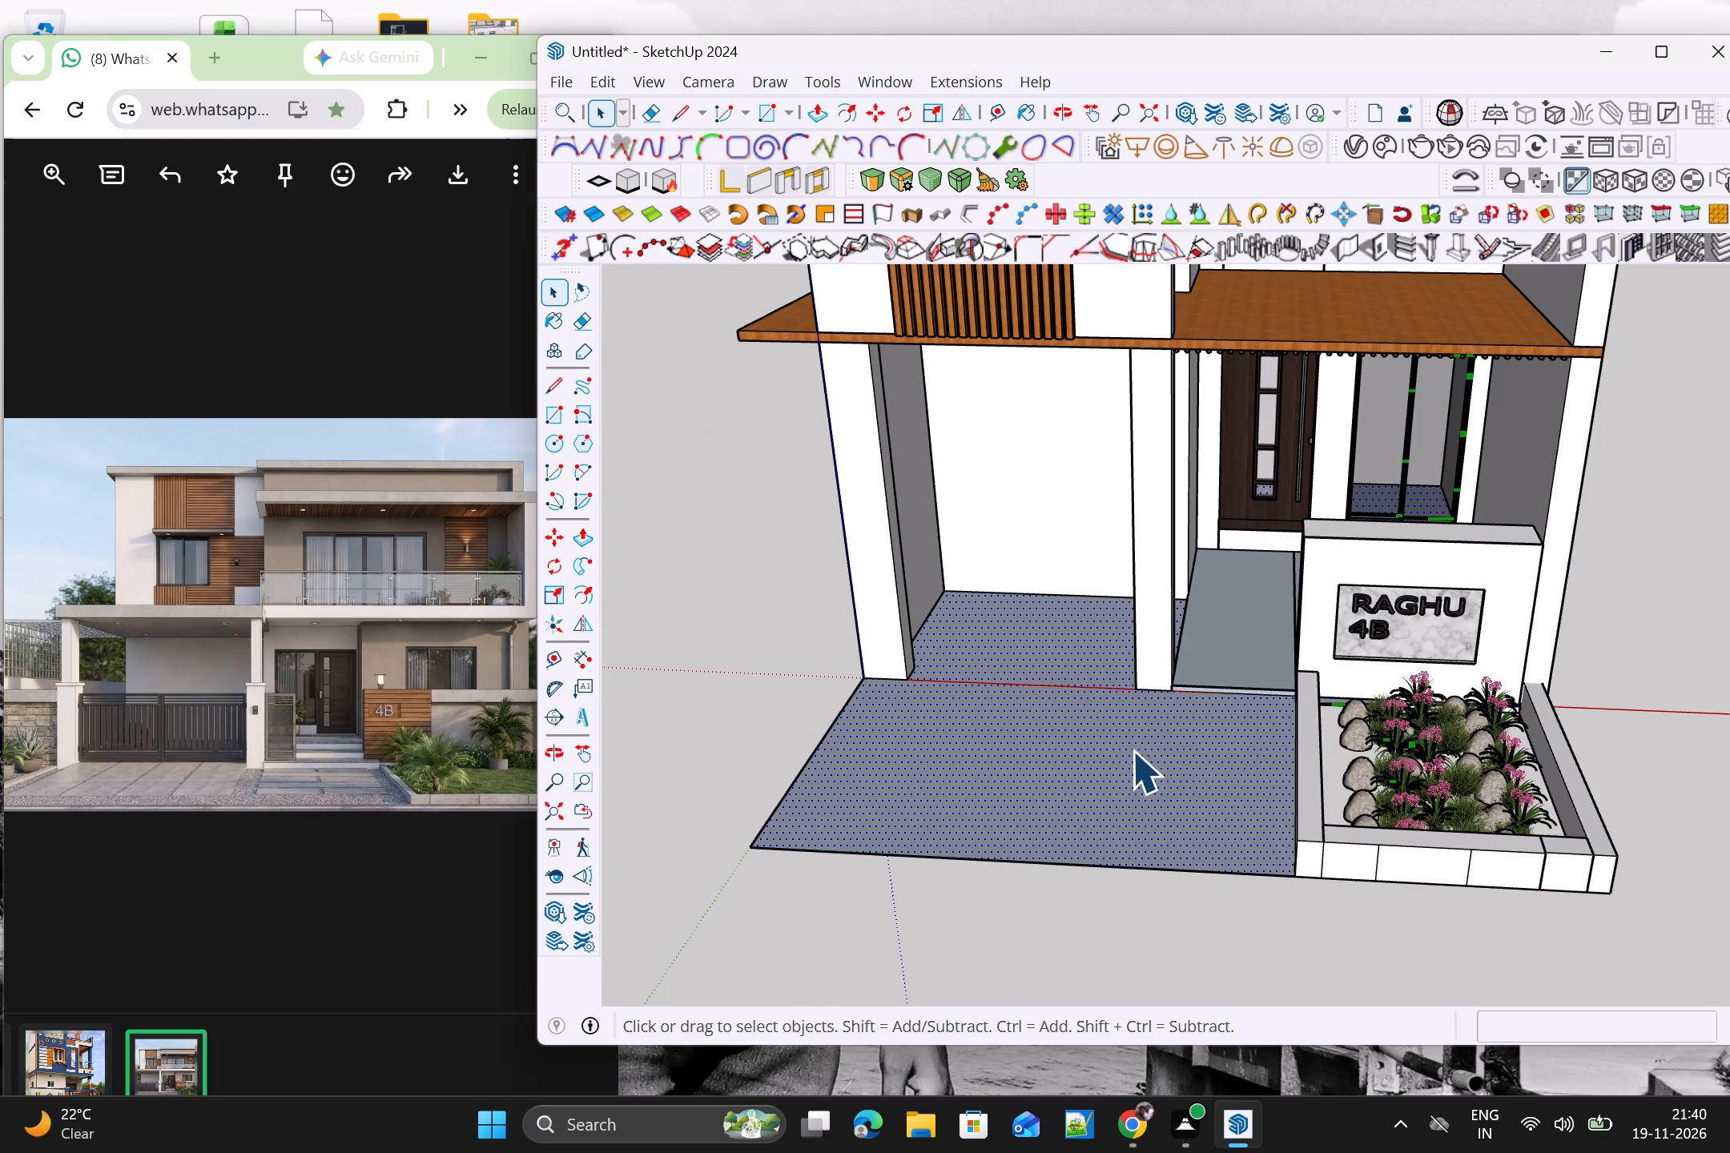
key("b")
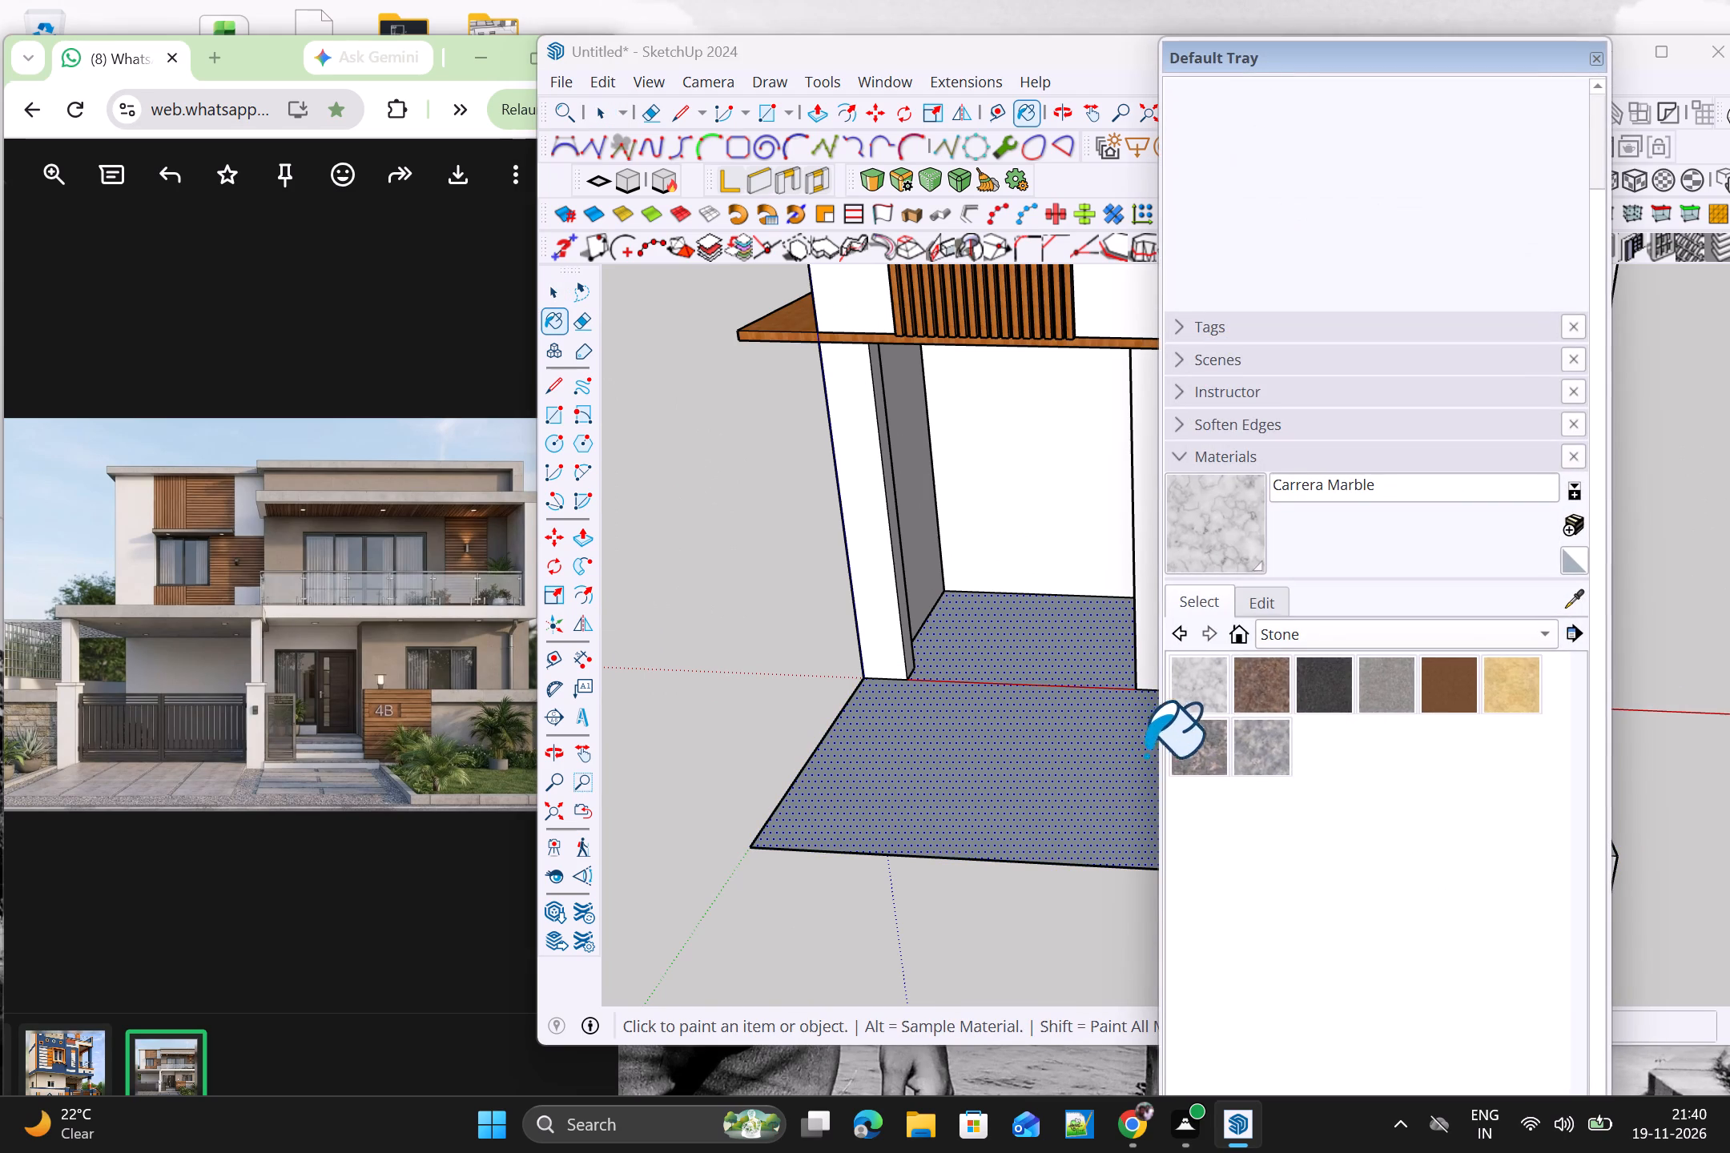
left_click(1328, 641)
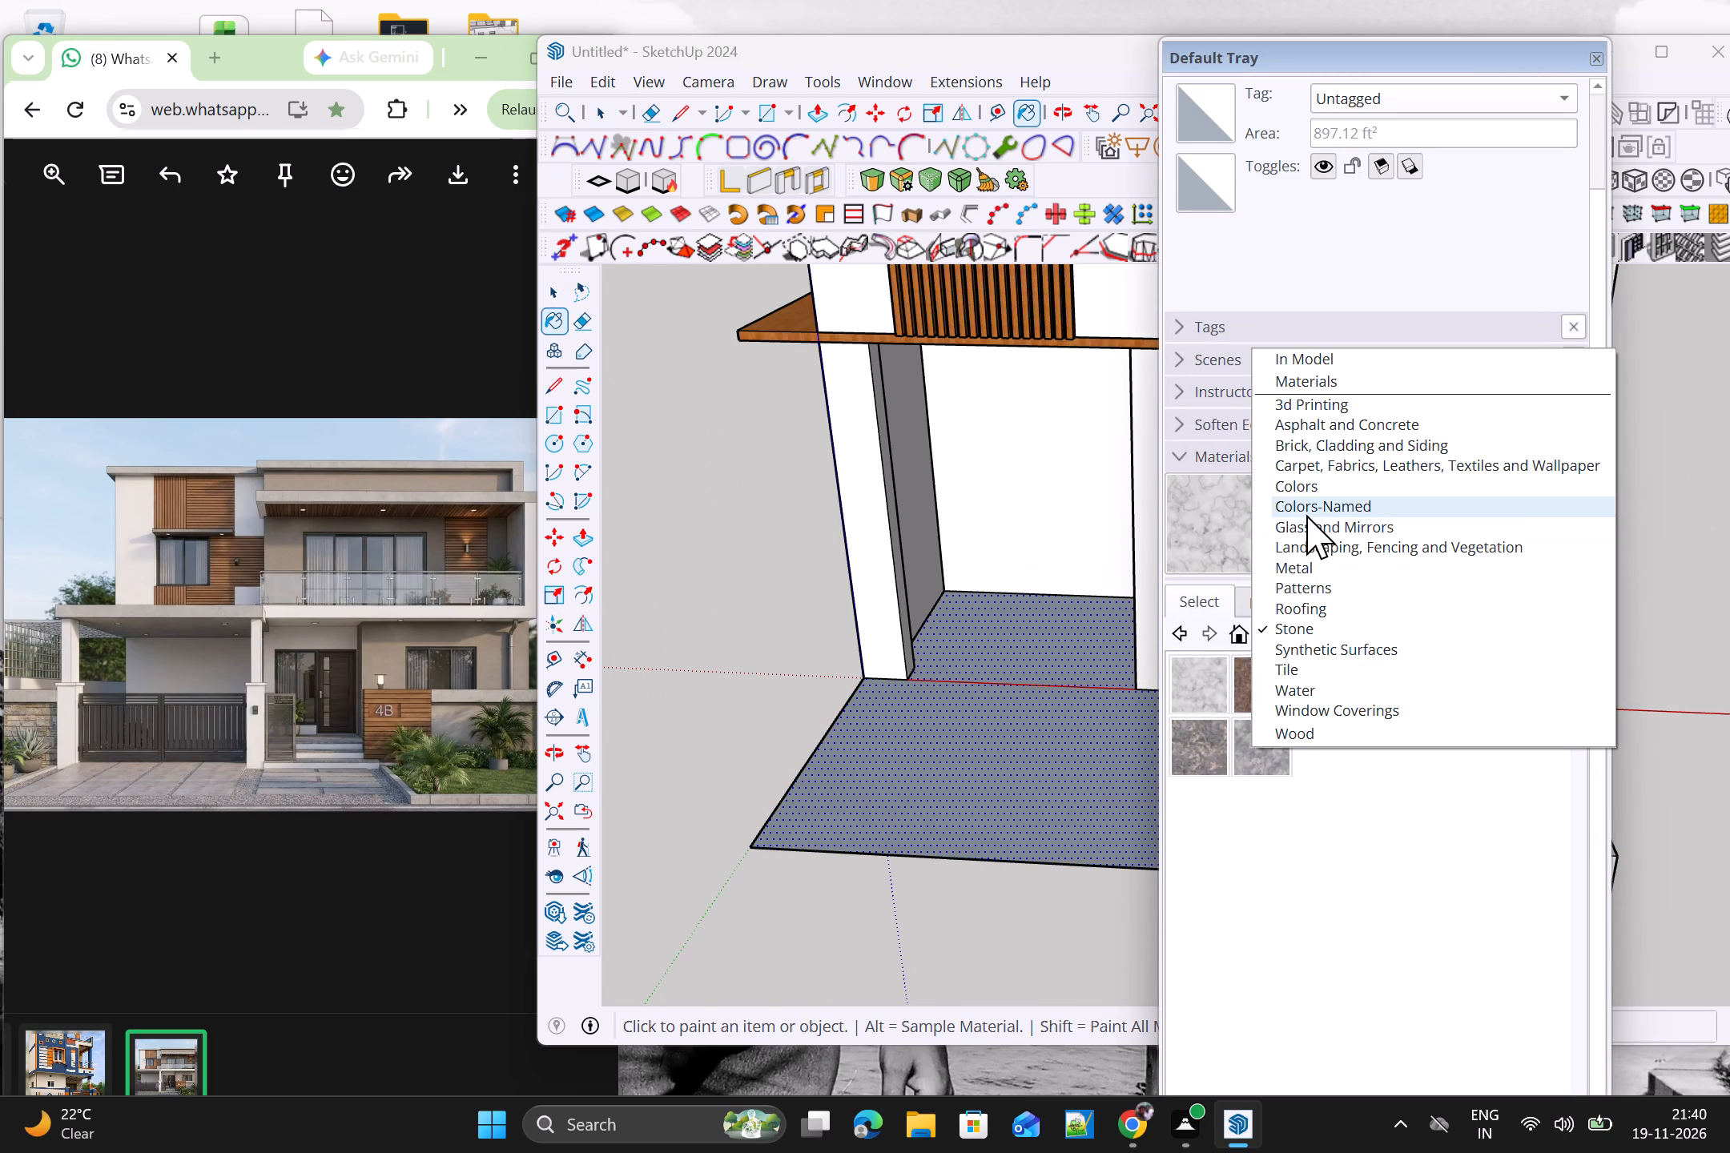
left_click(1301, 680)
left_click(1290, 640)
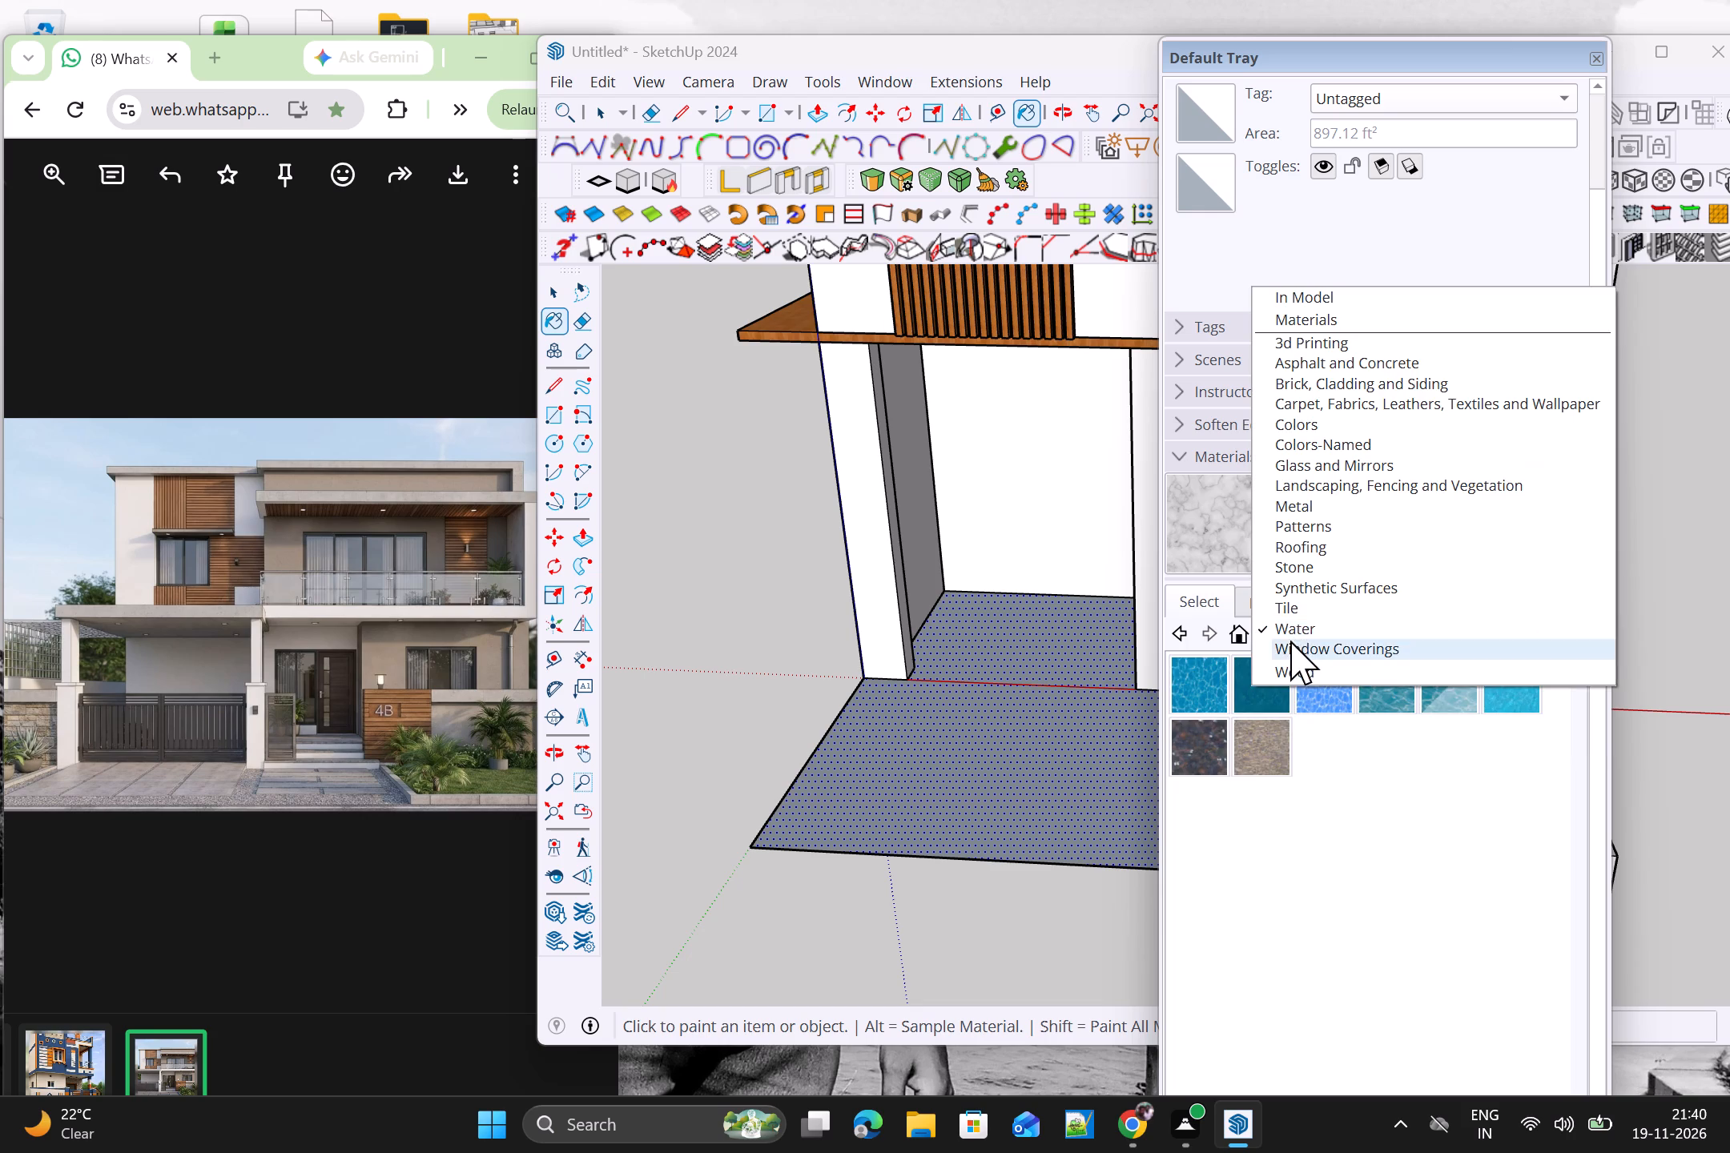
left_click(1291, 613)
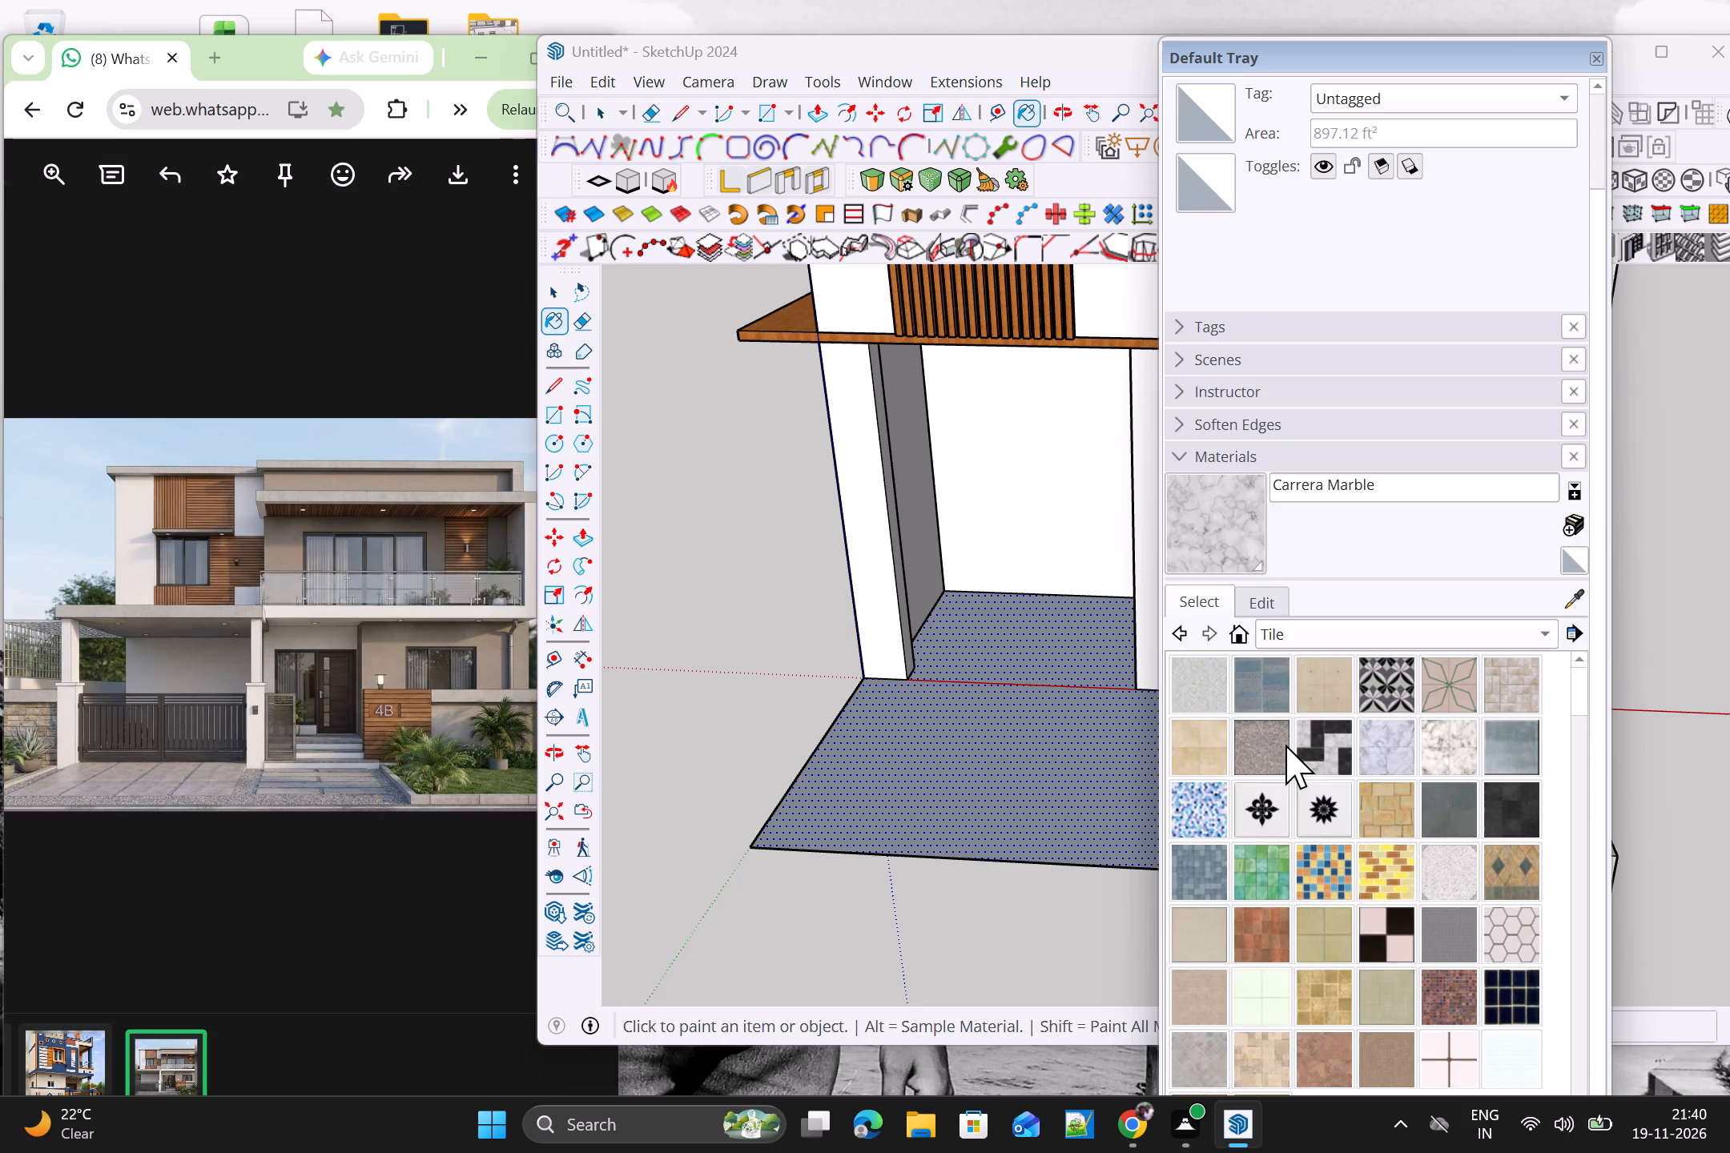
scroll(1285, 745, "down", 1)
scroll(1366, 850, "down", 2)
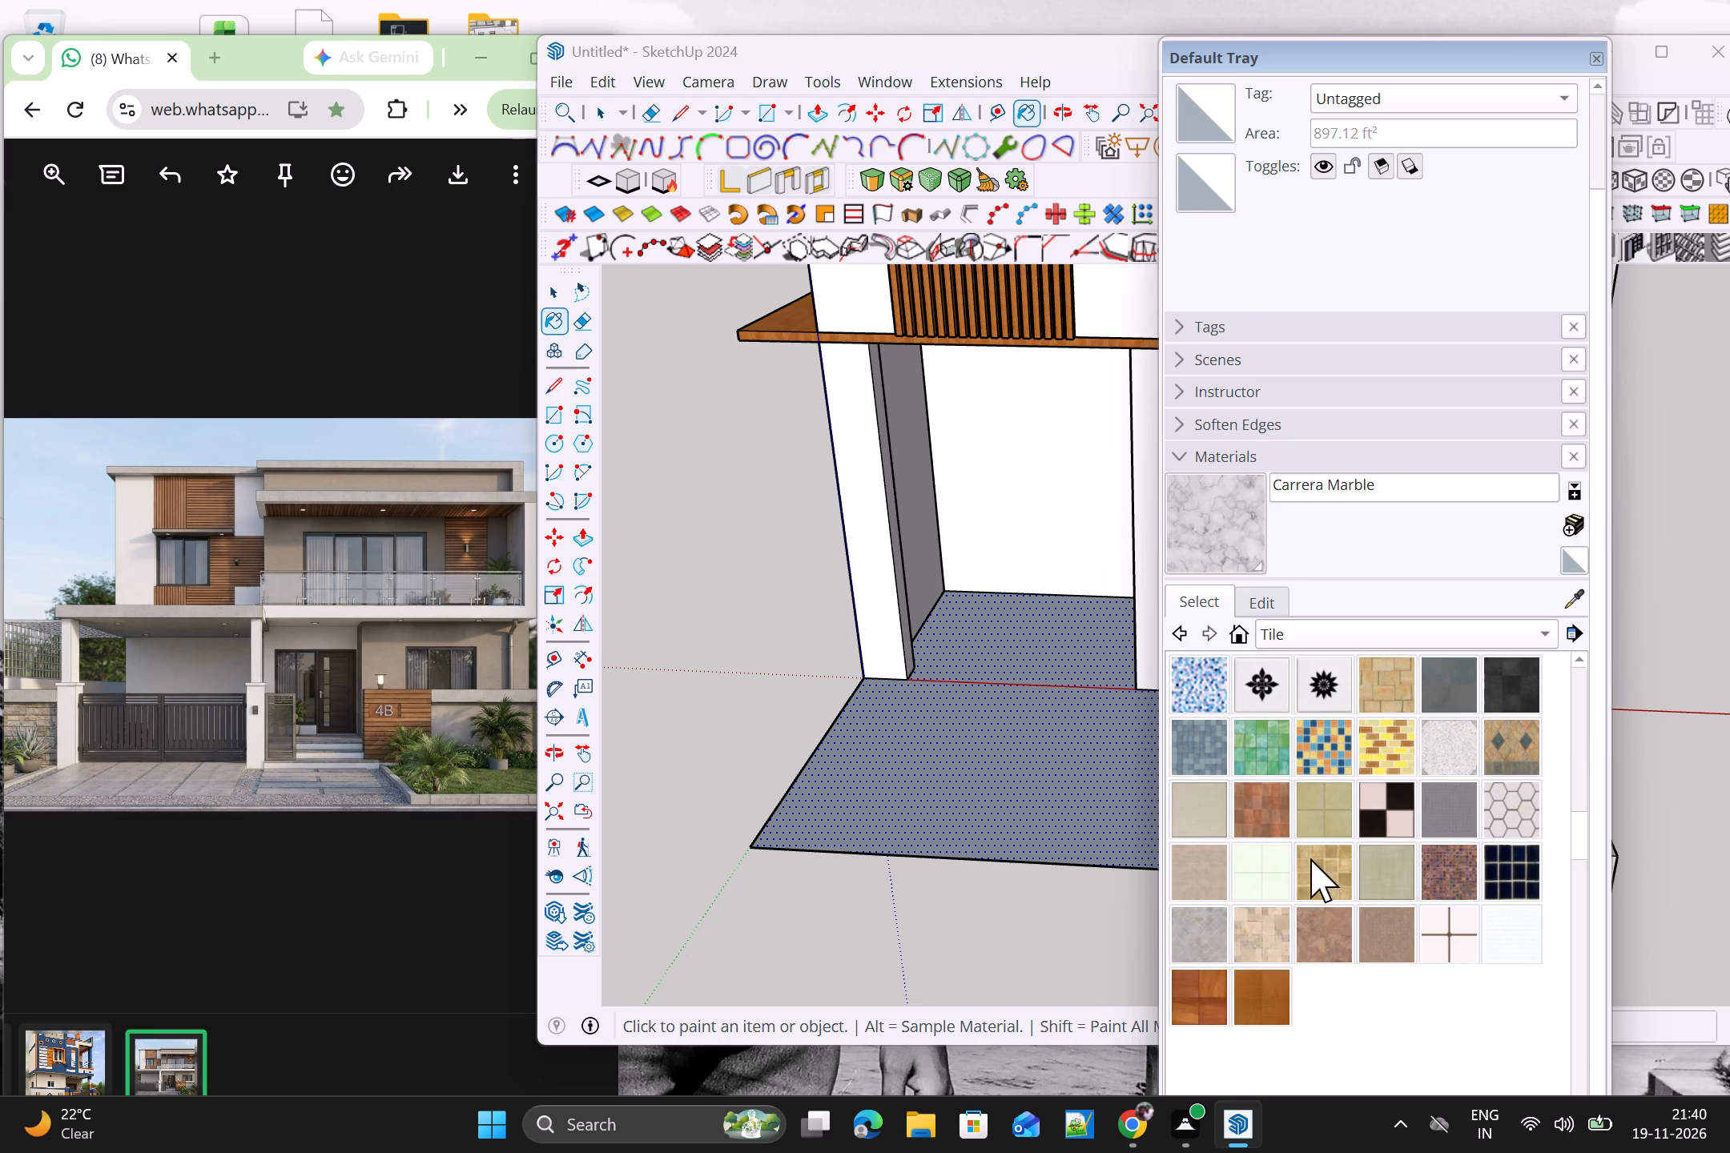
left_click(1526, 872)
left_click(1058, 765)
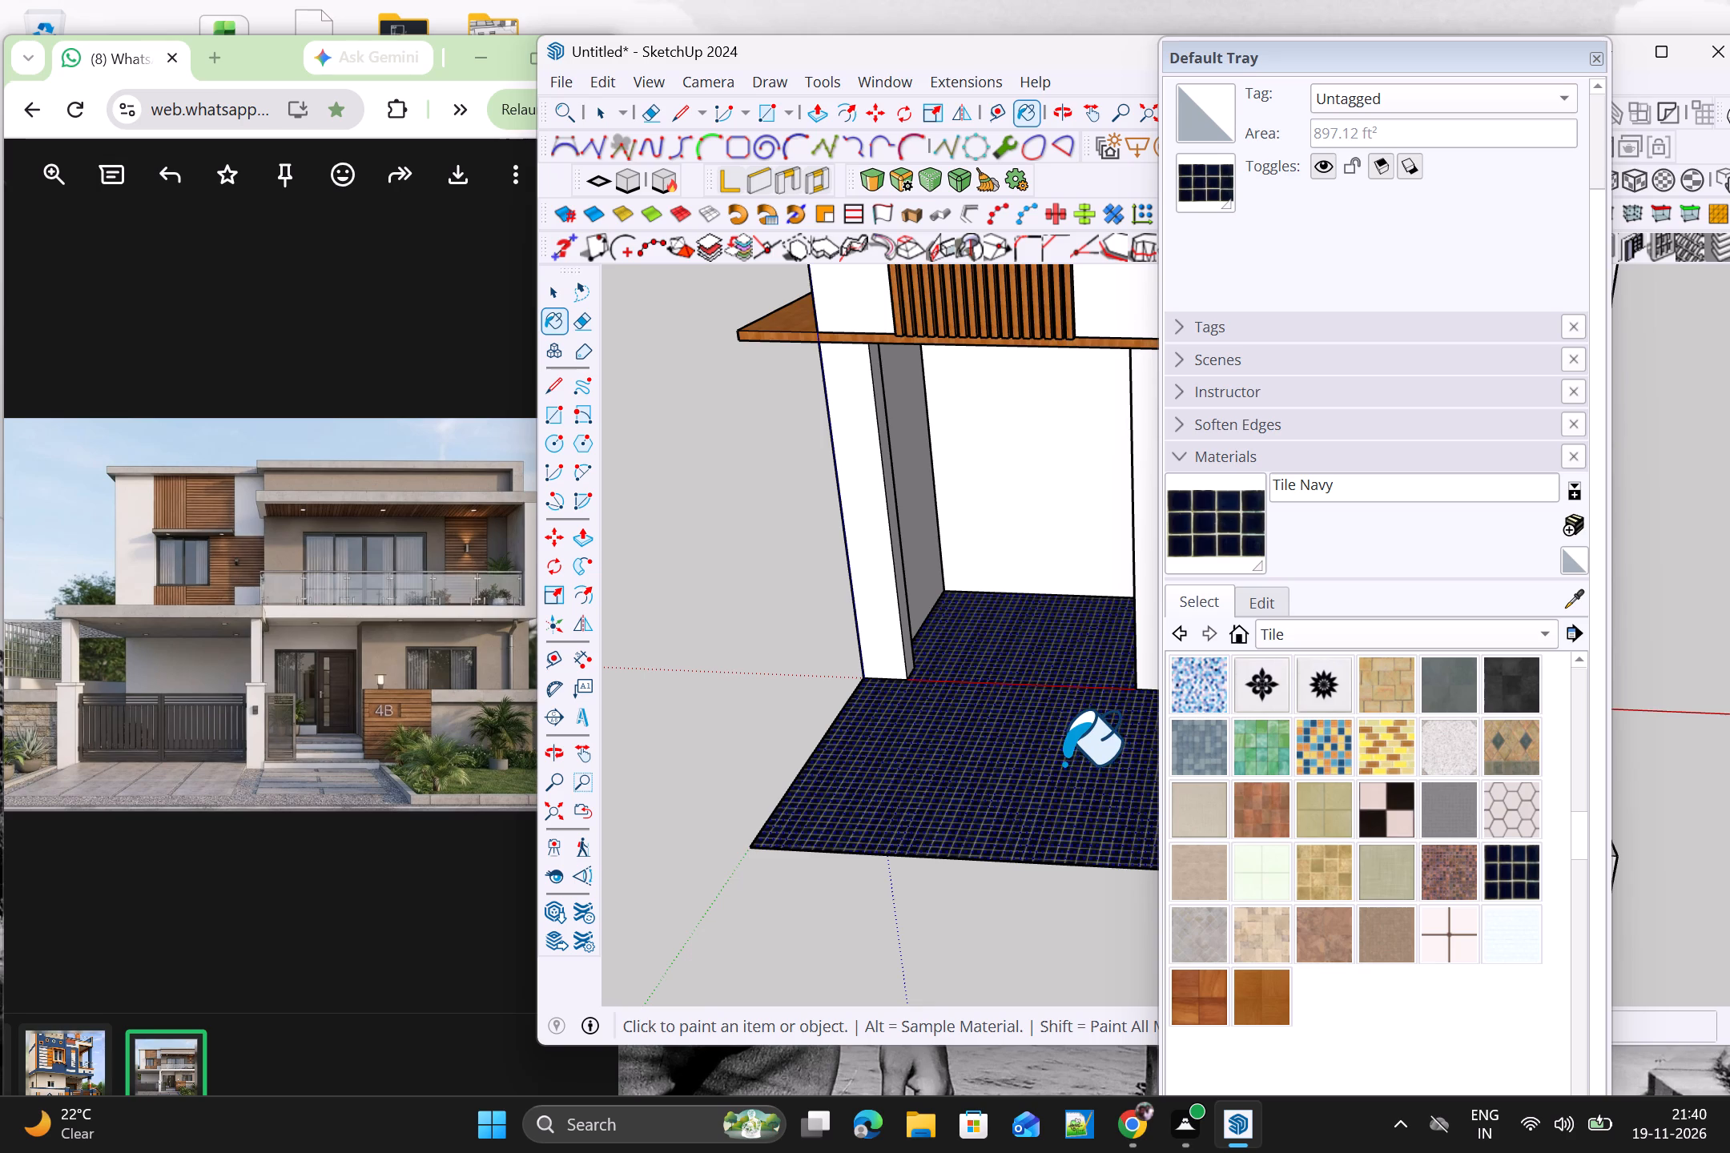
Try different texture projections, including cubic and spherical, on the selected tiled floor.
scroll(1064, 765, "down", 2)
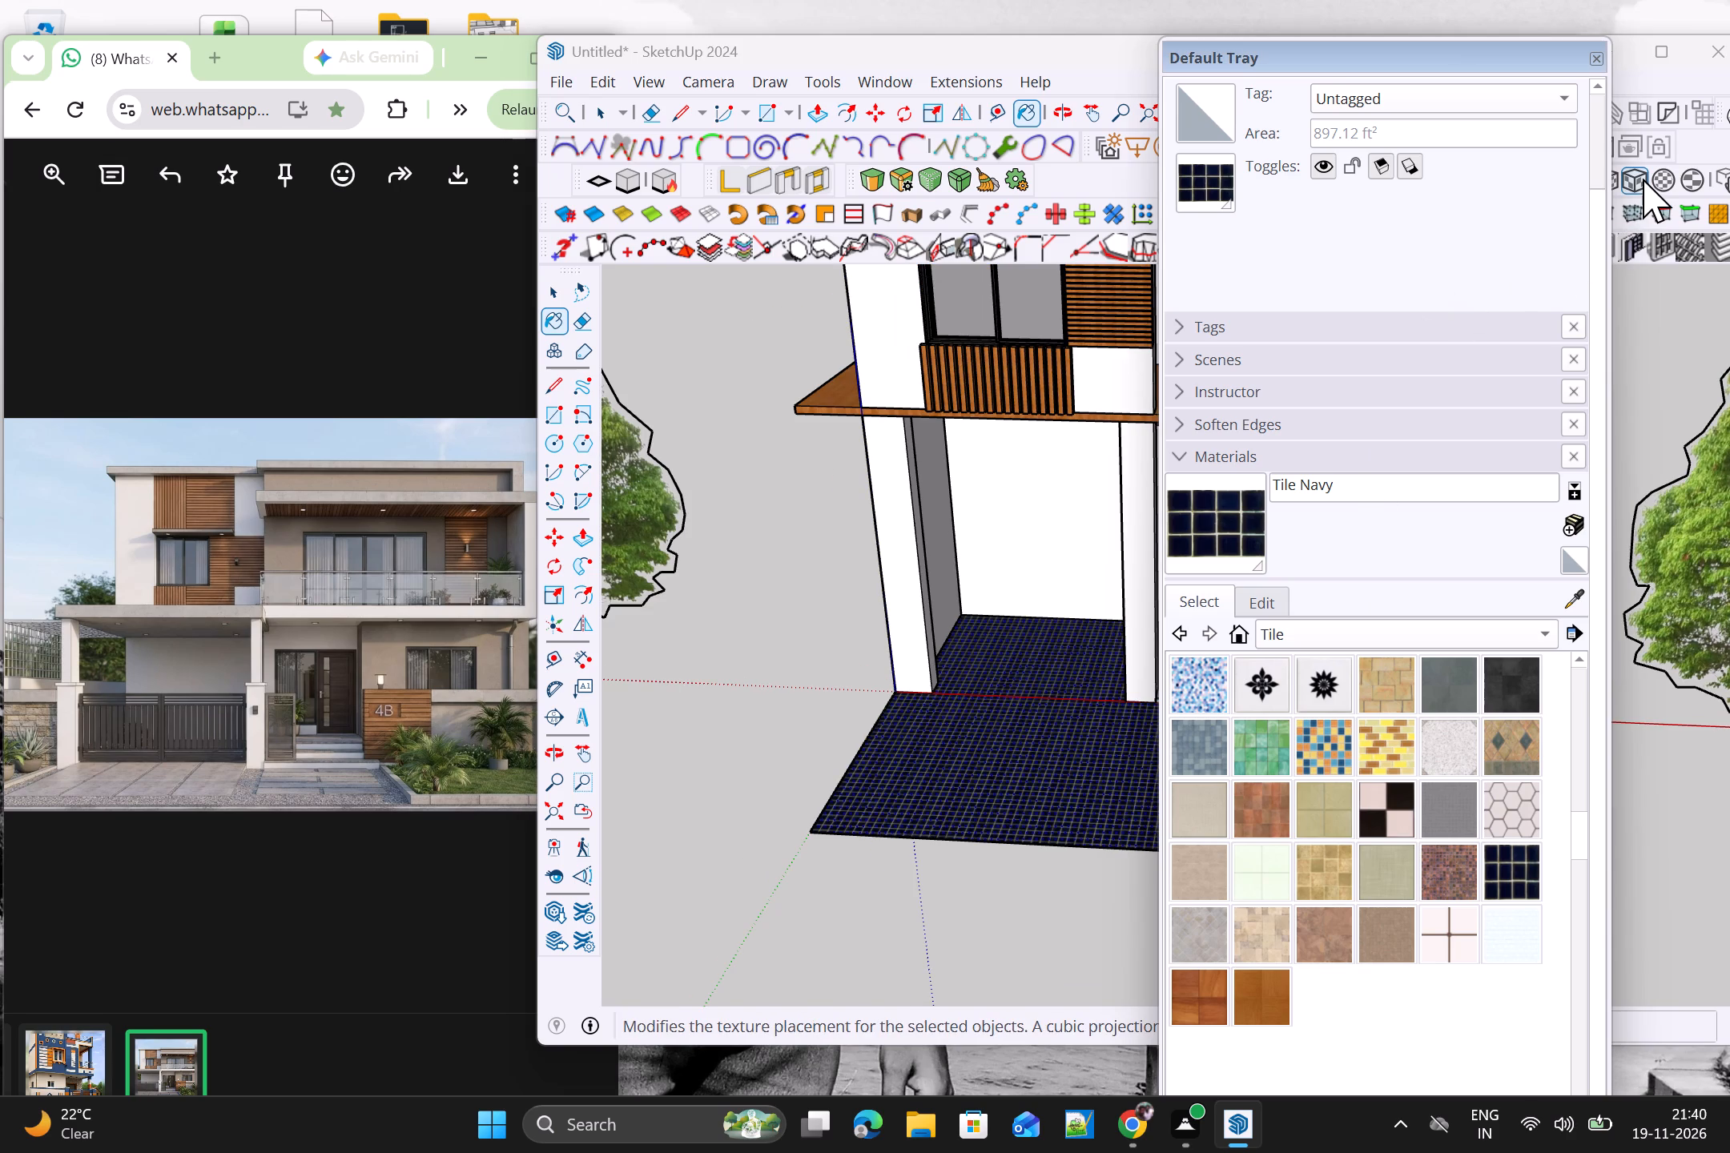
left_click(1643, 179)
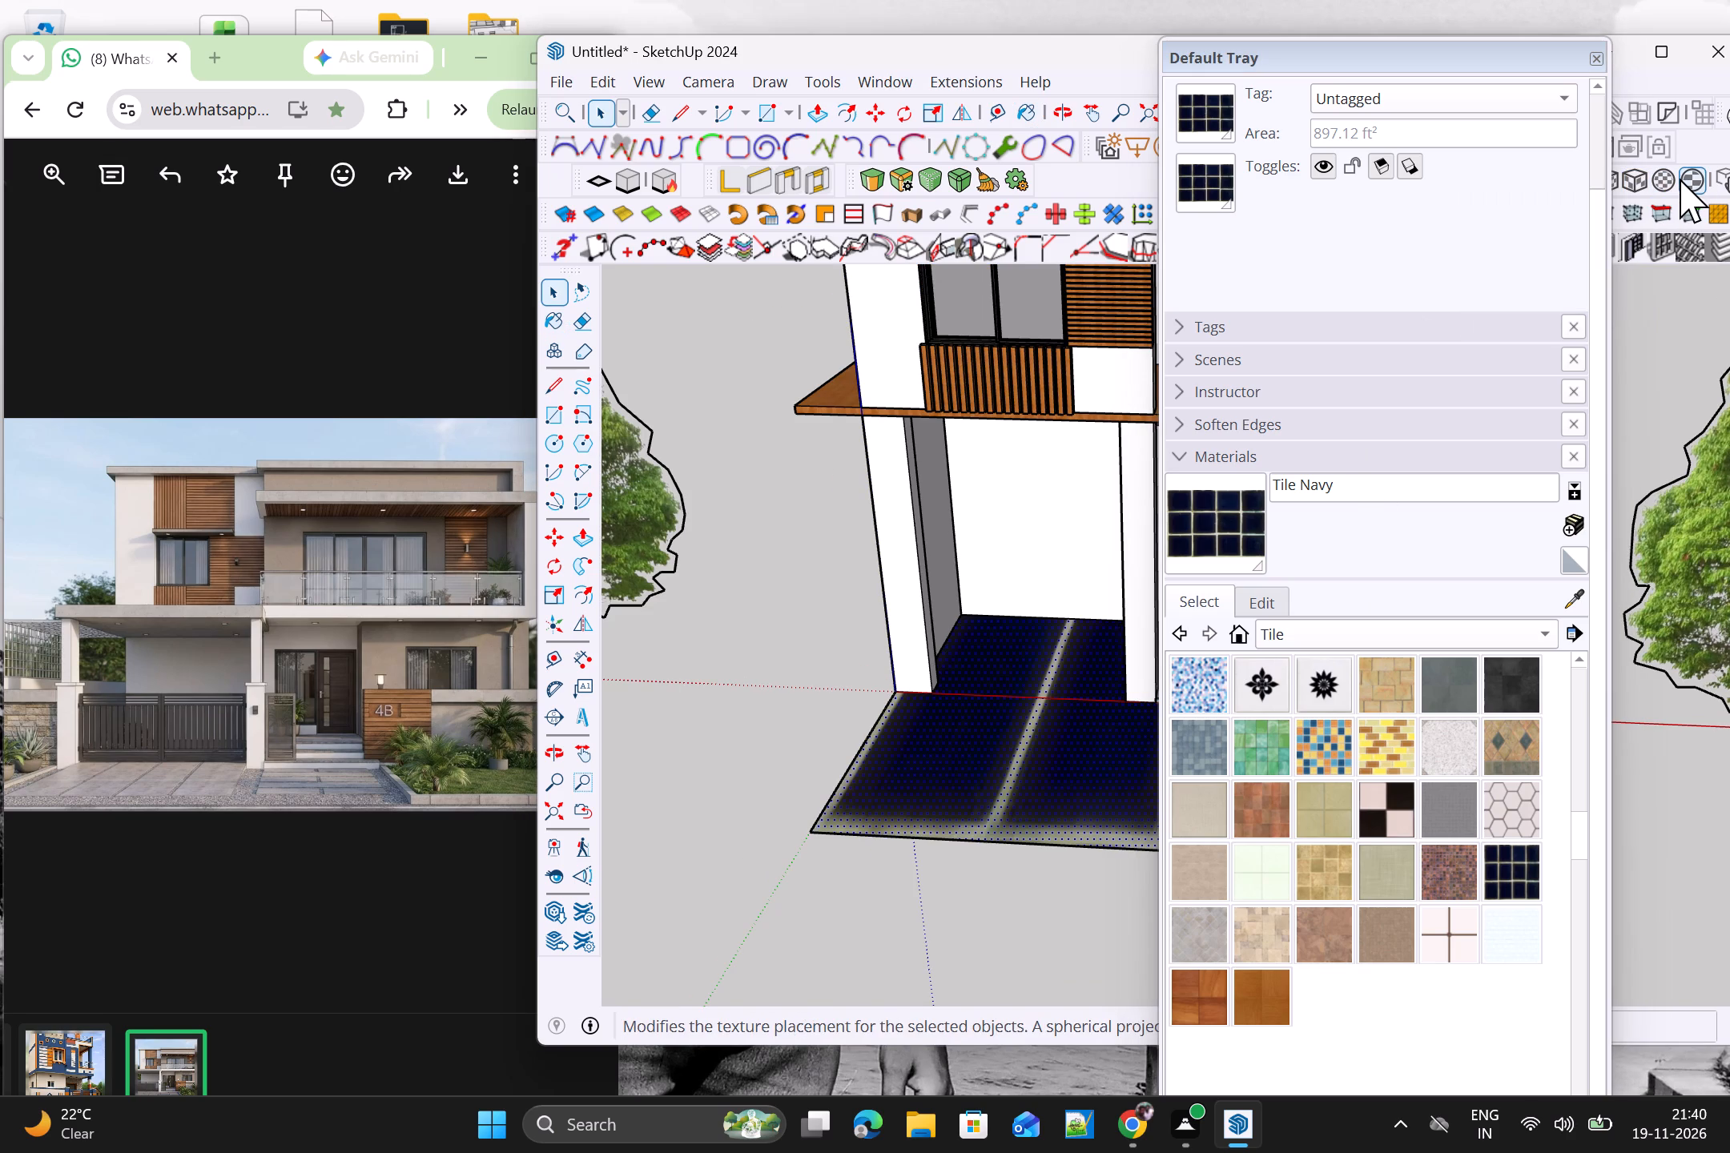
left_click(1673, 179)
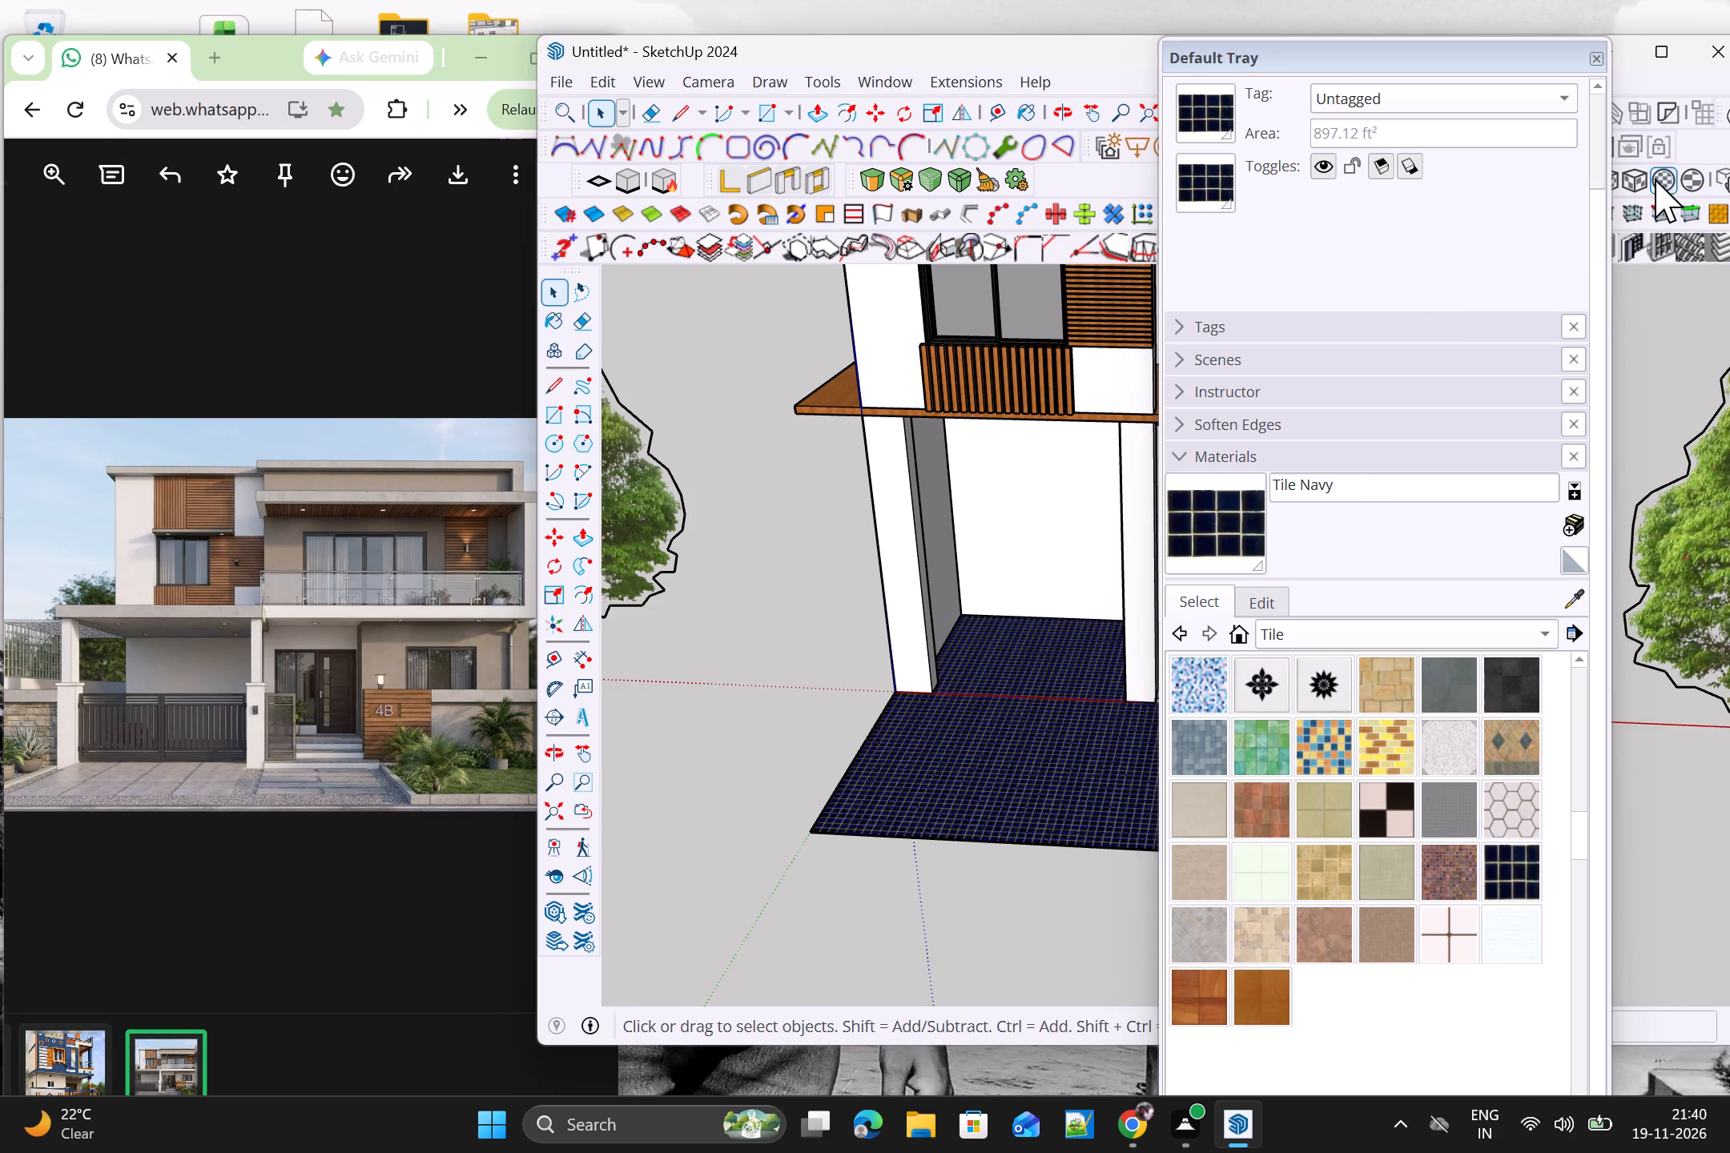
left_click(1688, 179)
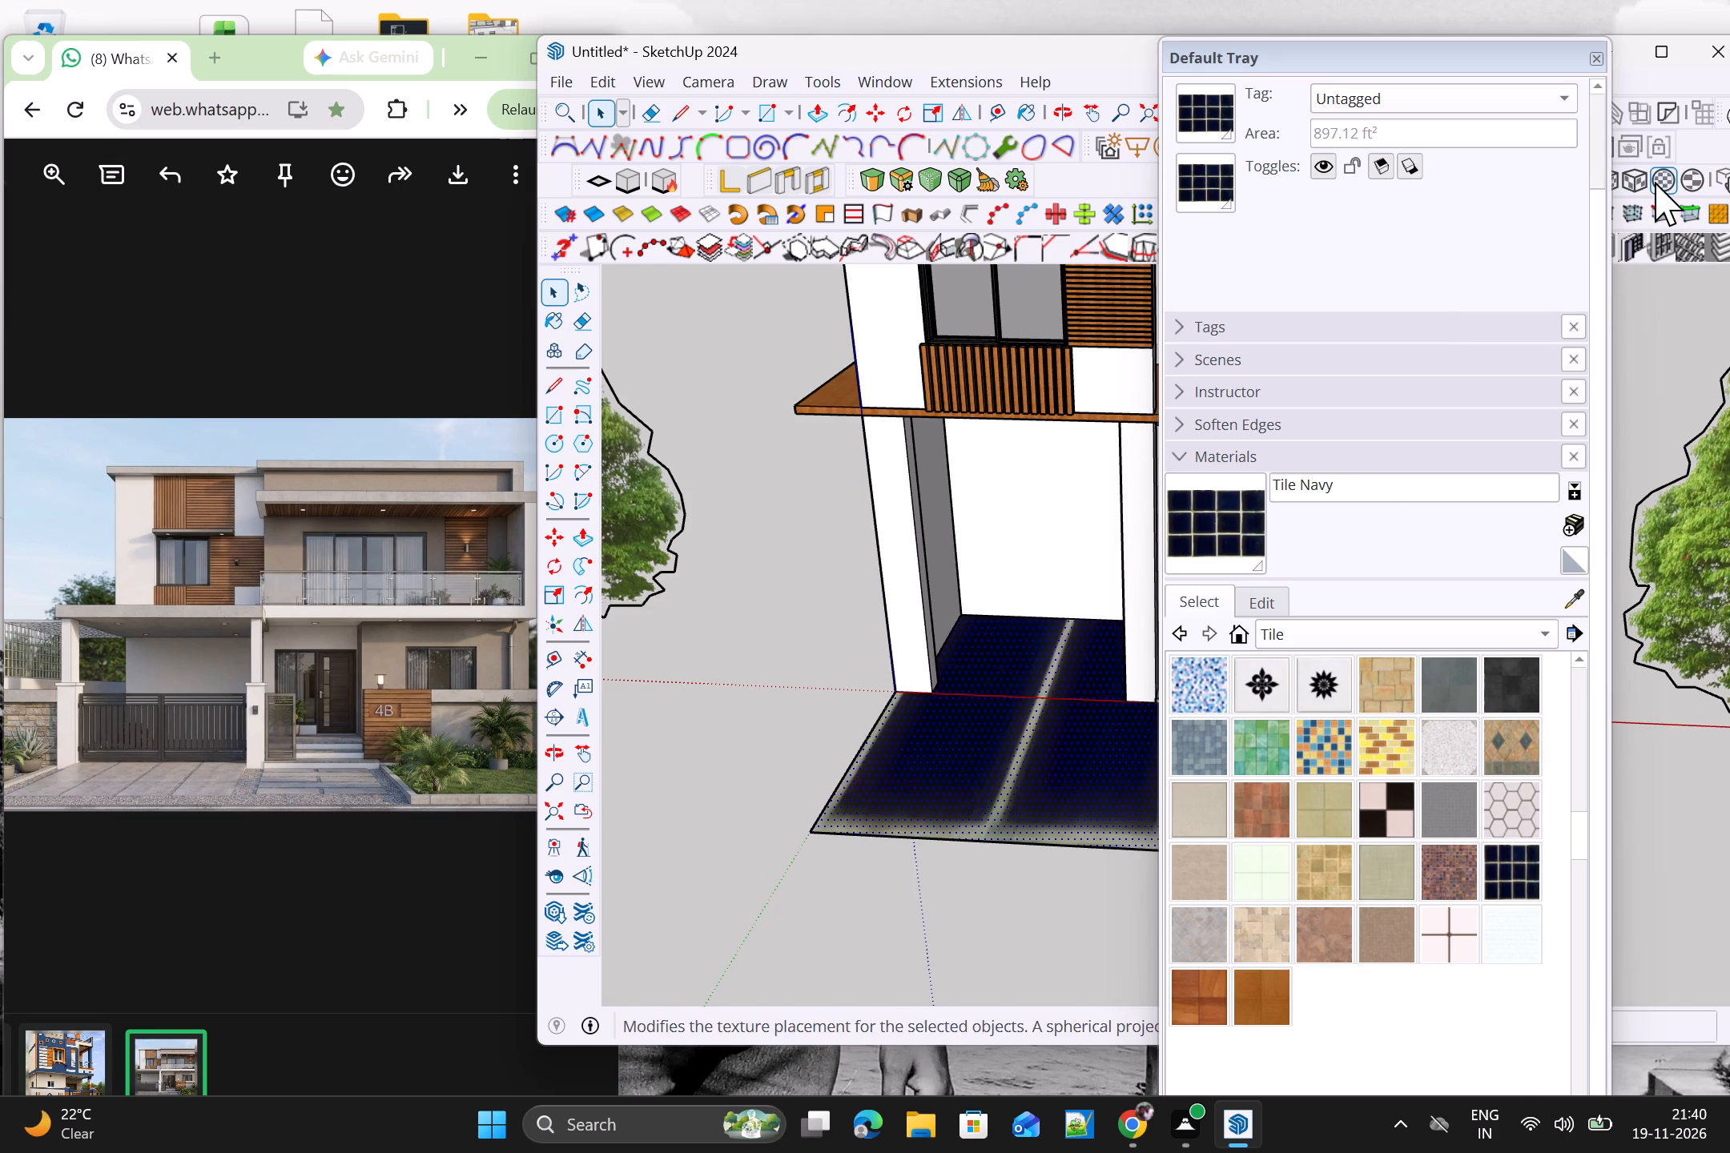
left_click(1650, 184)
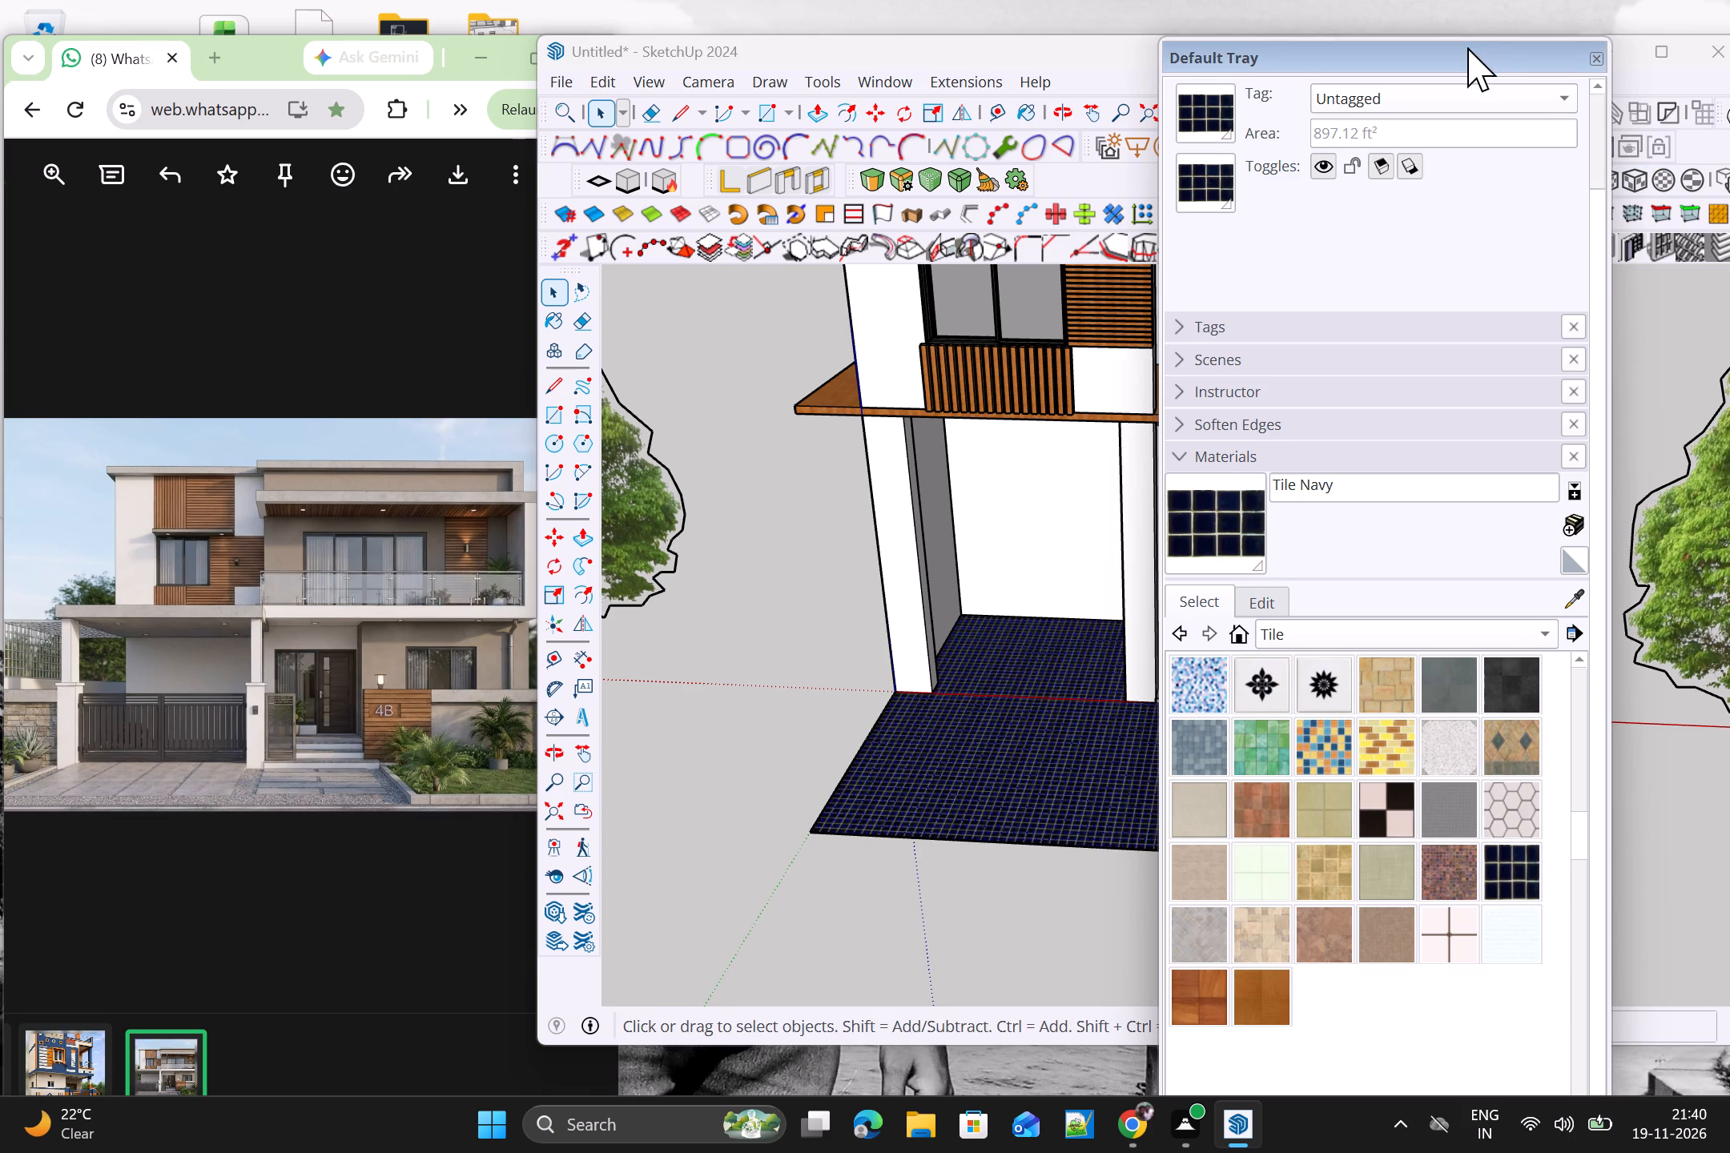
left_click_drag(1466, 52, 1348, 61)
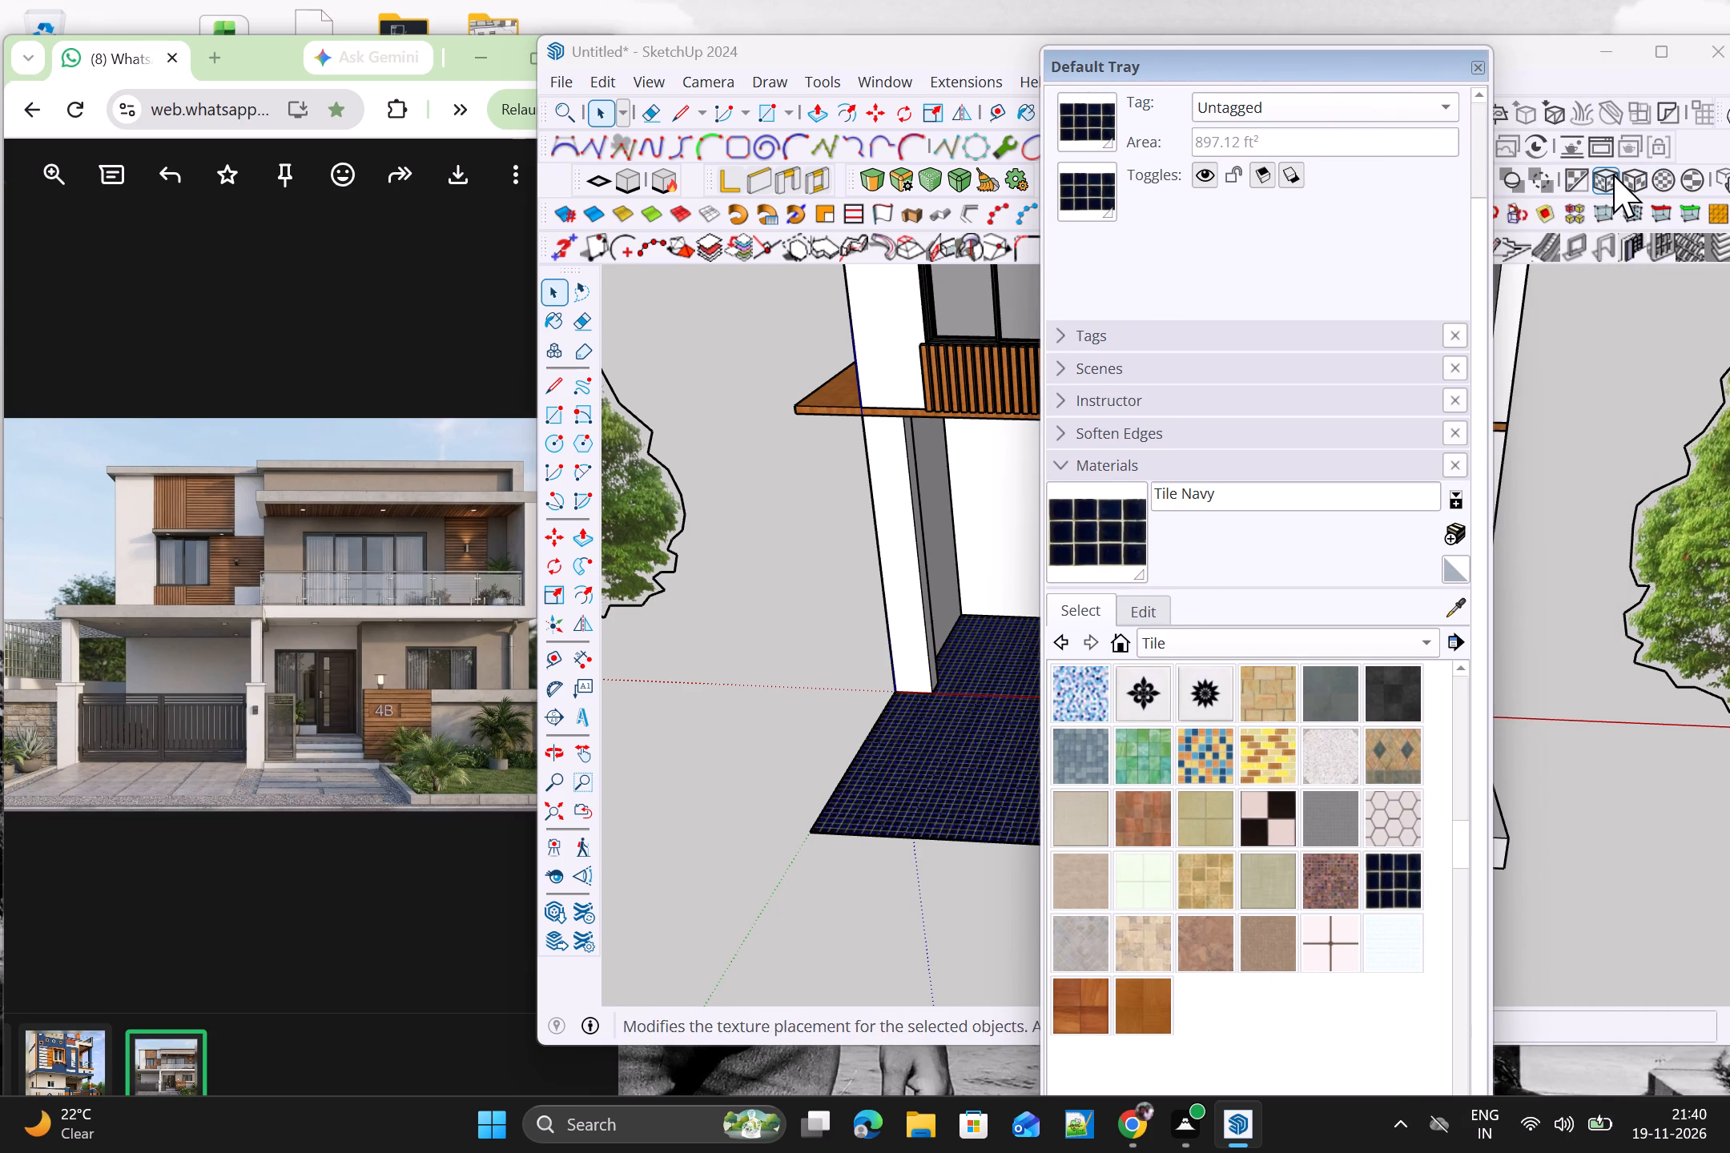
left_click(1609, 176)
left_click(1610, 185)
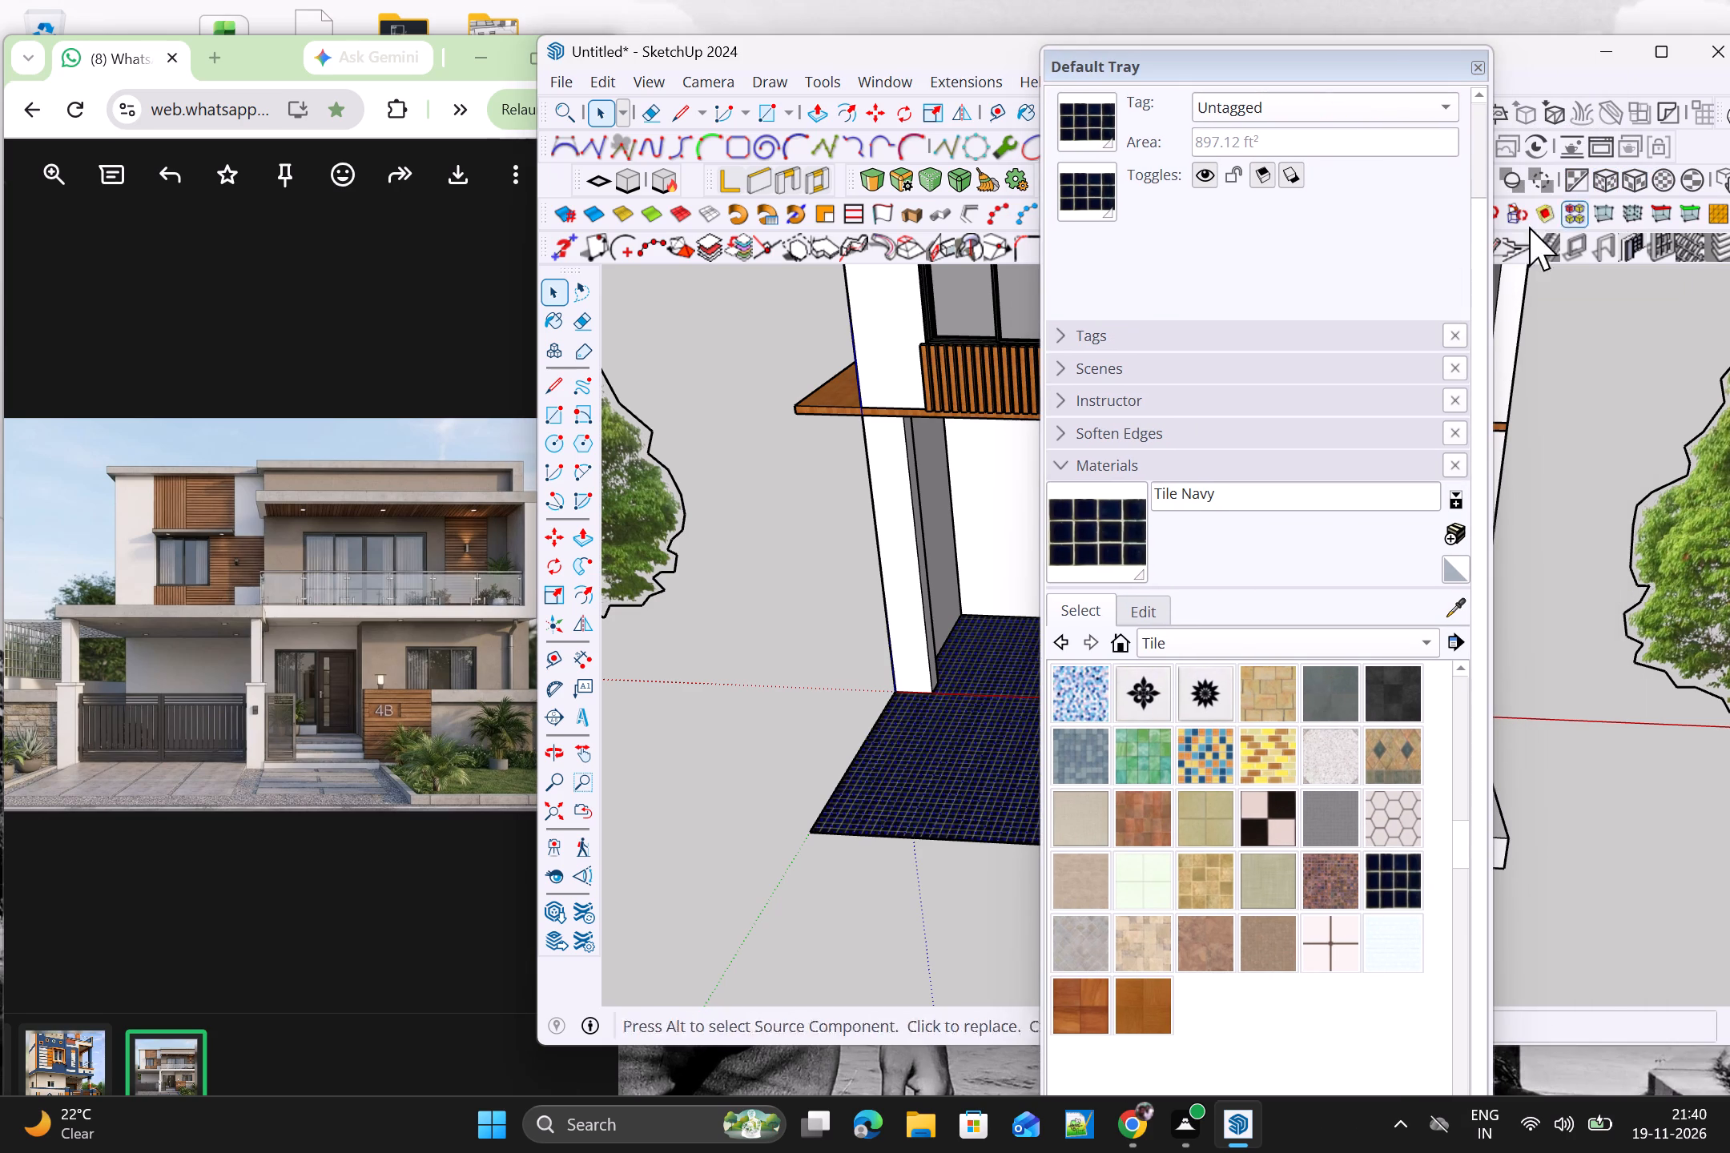
Paint the car porch and driveway floor with the Tile Checker BW material, then clear the selection.
scroll(1310, 315, "down", 3)
scroll(1210, 712, "down", 2)
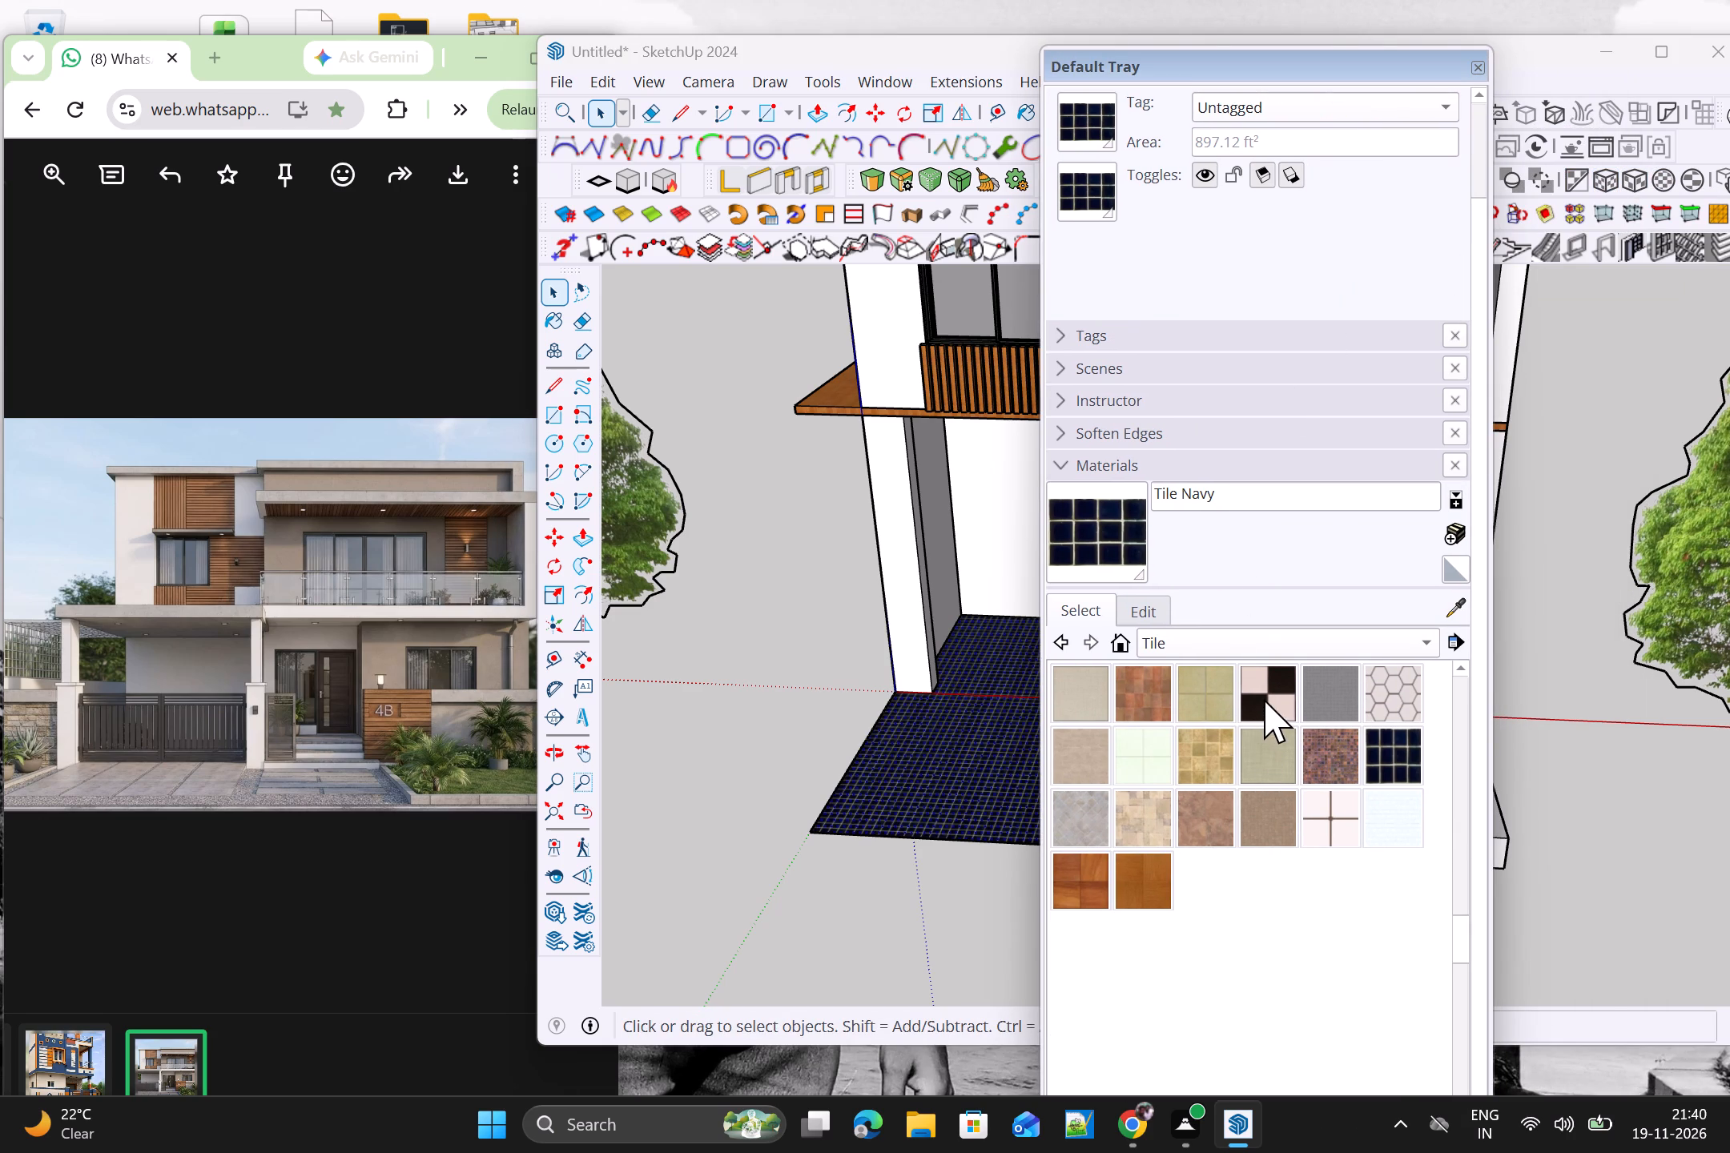
left_click(1264, 699)
left_click(993, 746)
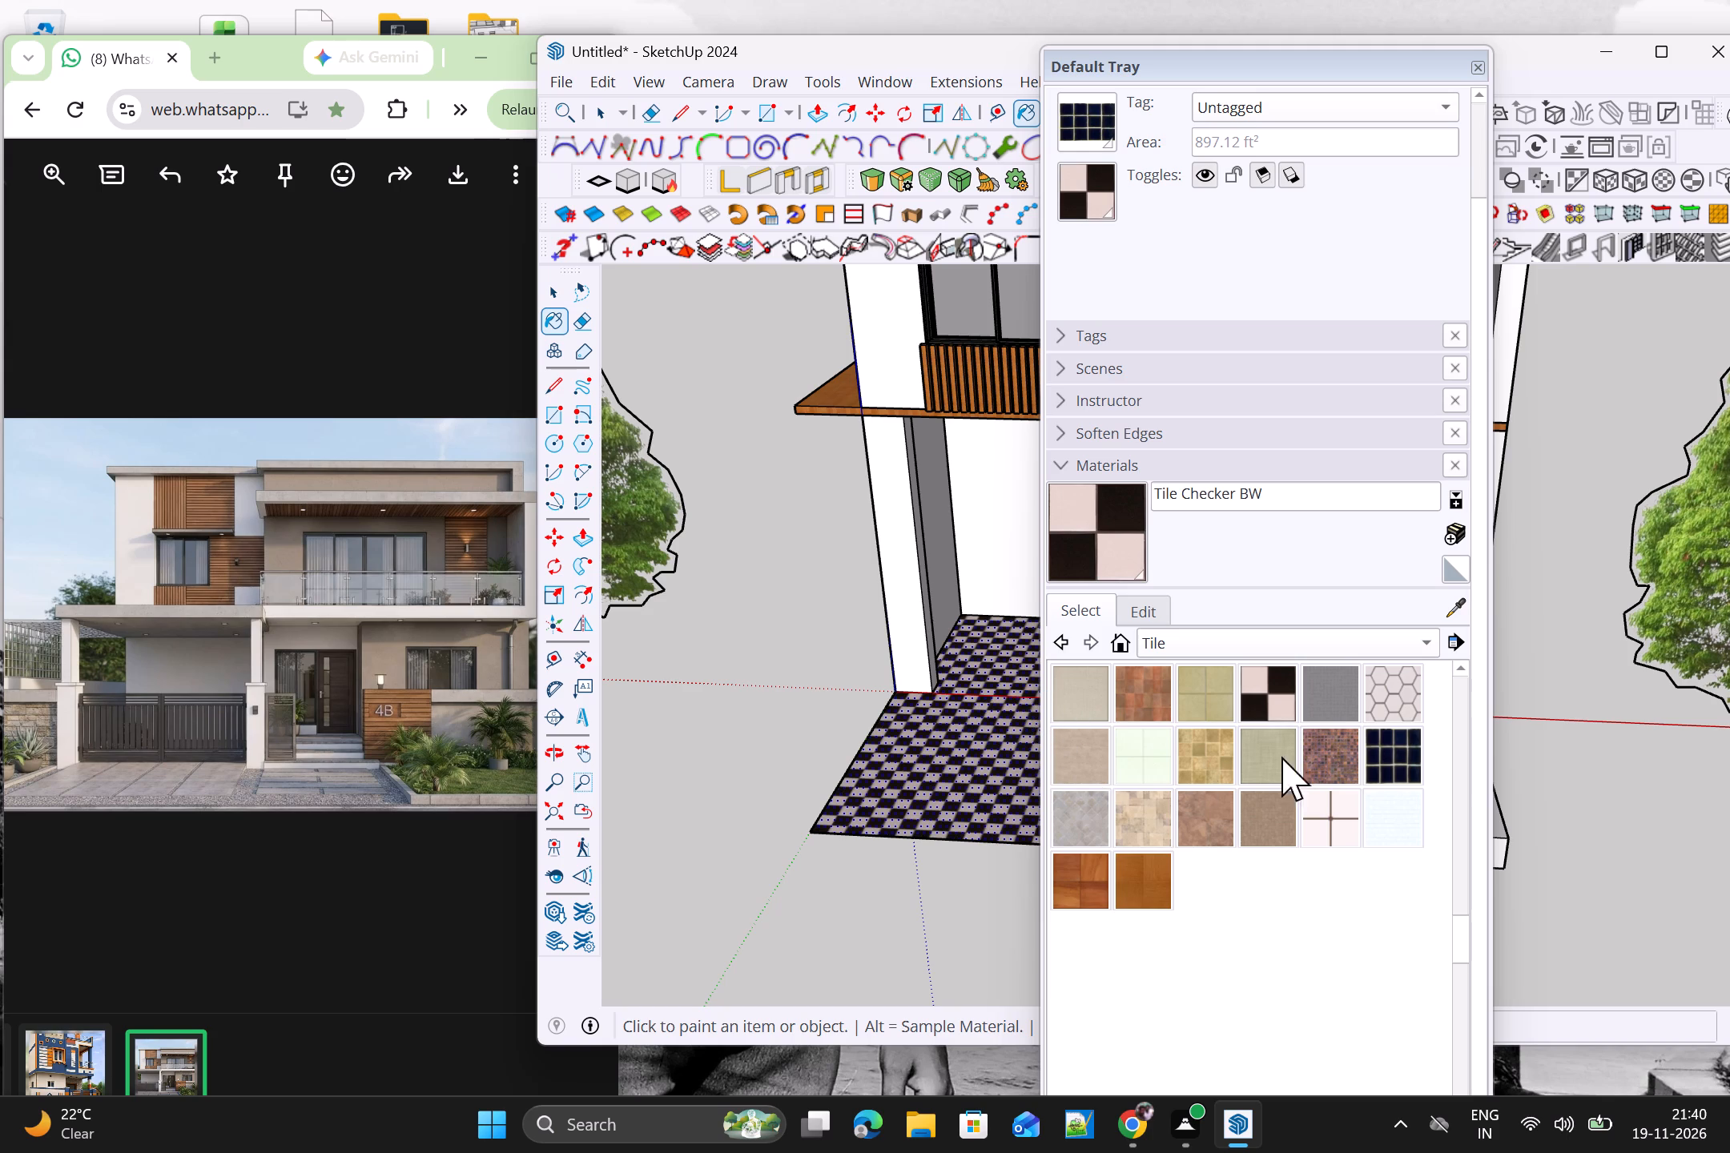
key("space")
left_click(1535, 736)
scroll(1517, 734, "down", 3)
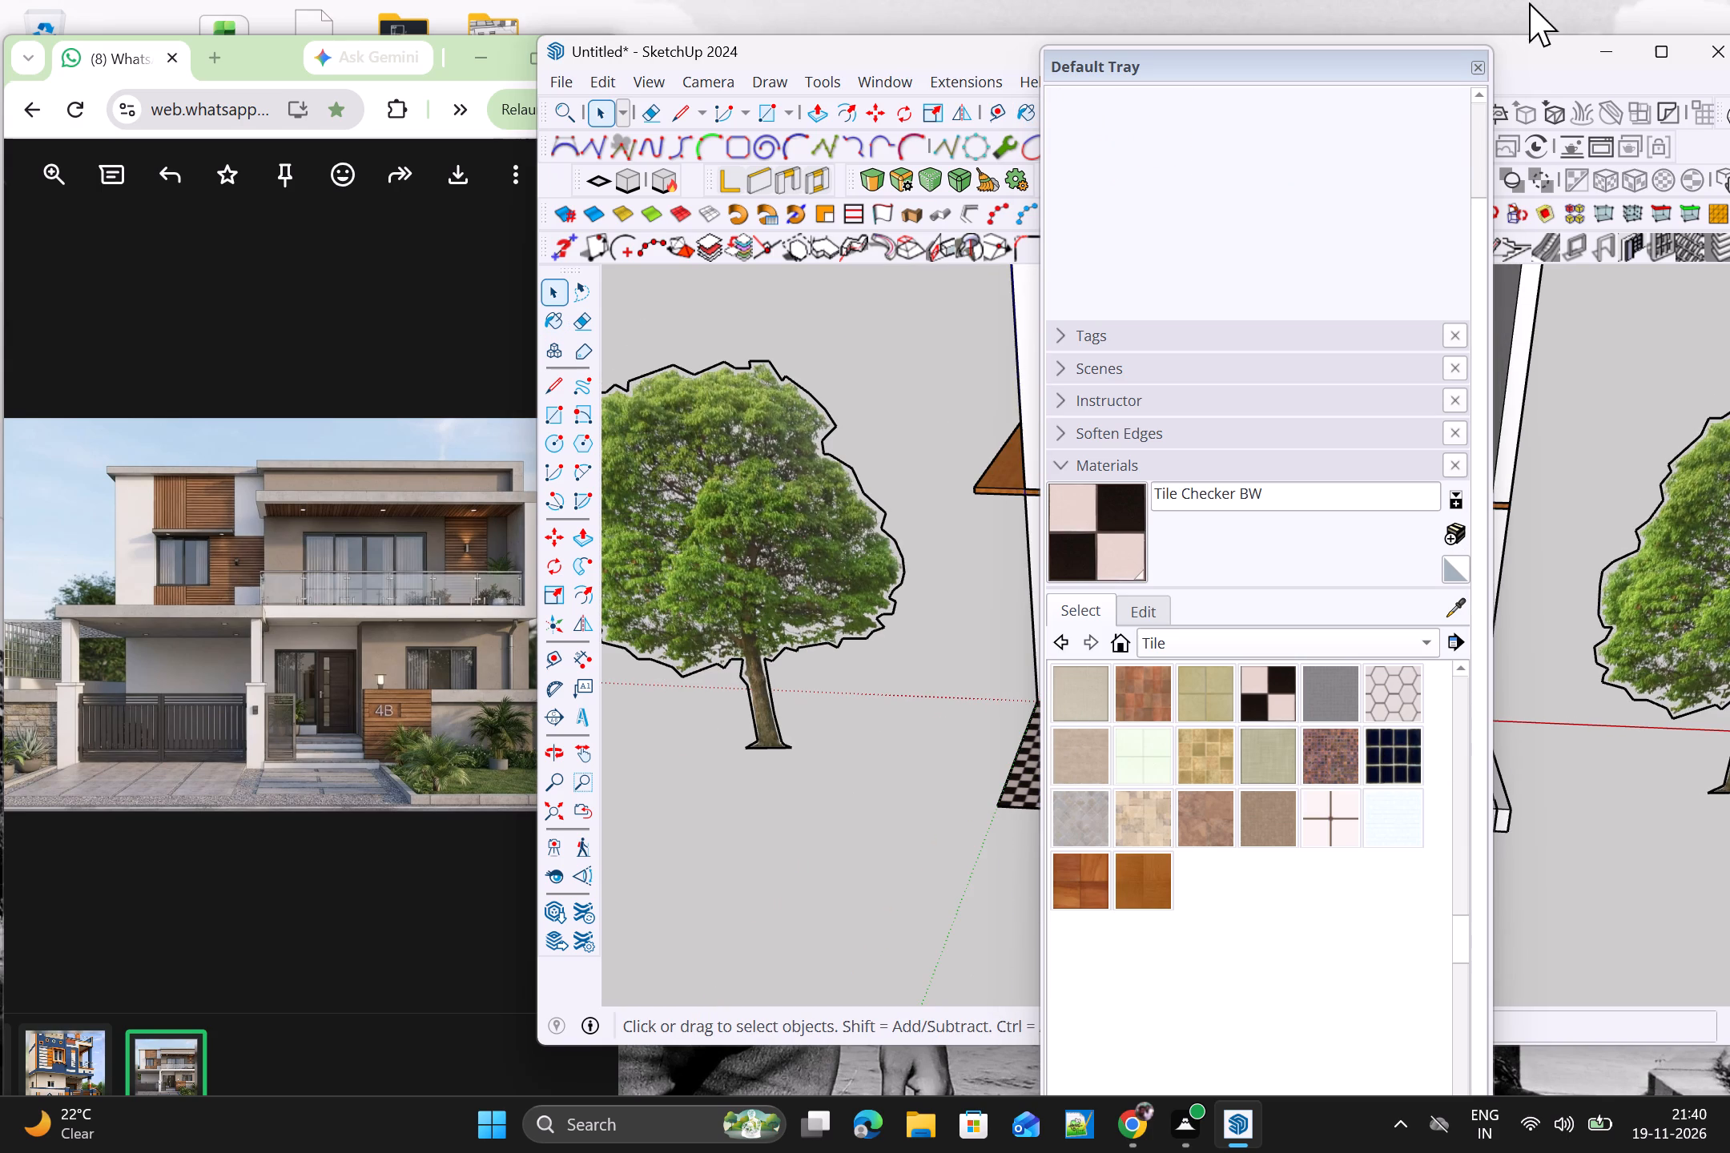
left_click(1484, 65)
scroll(1459, 315, "down", 1)
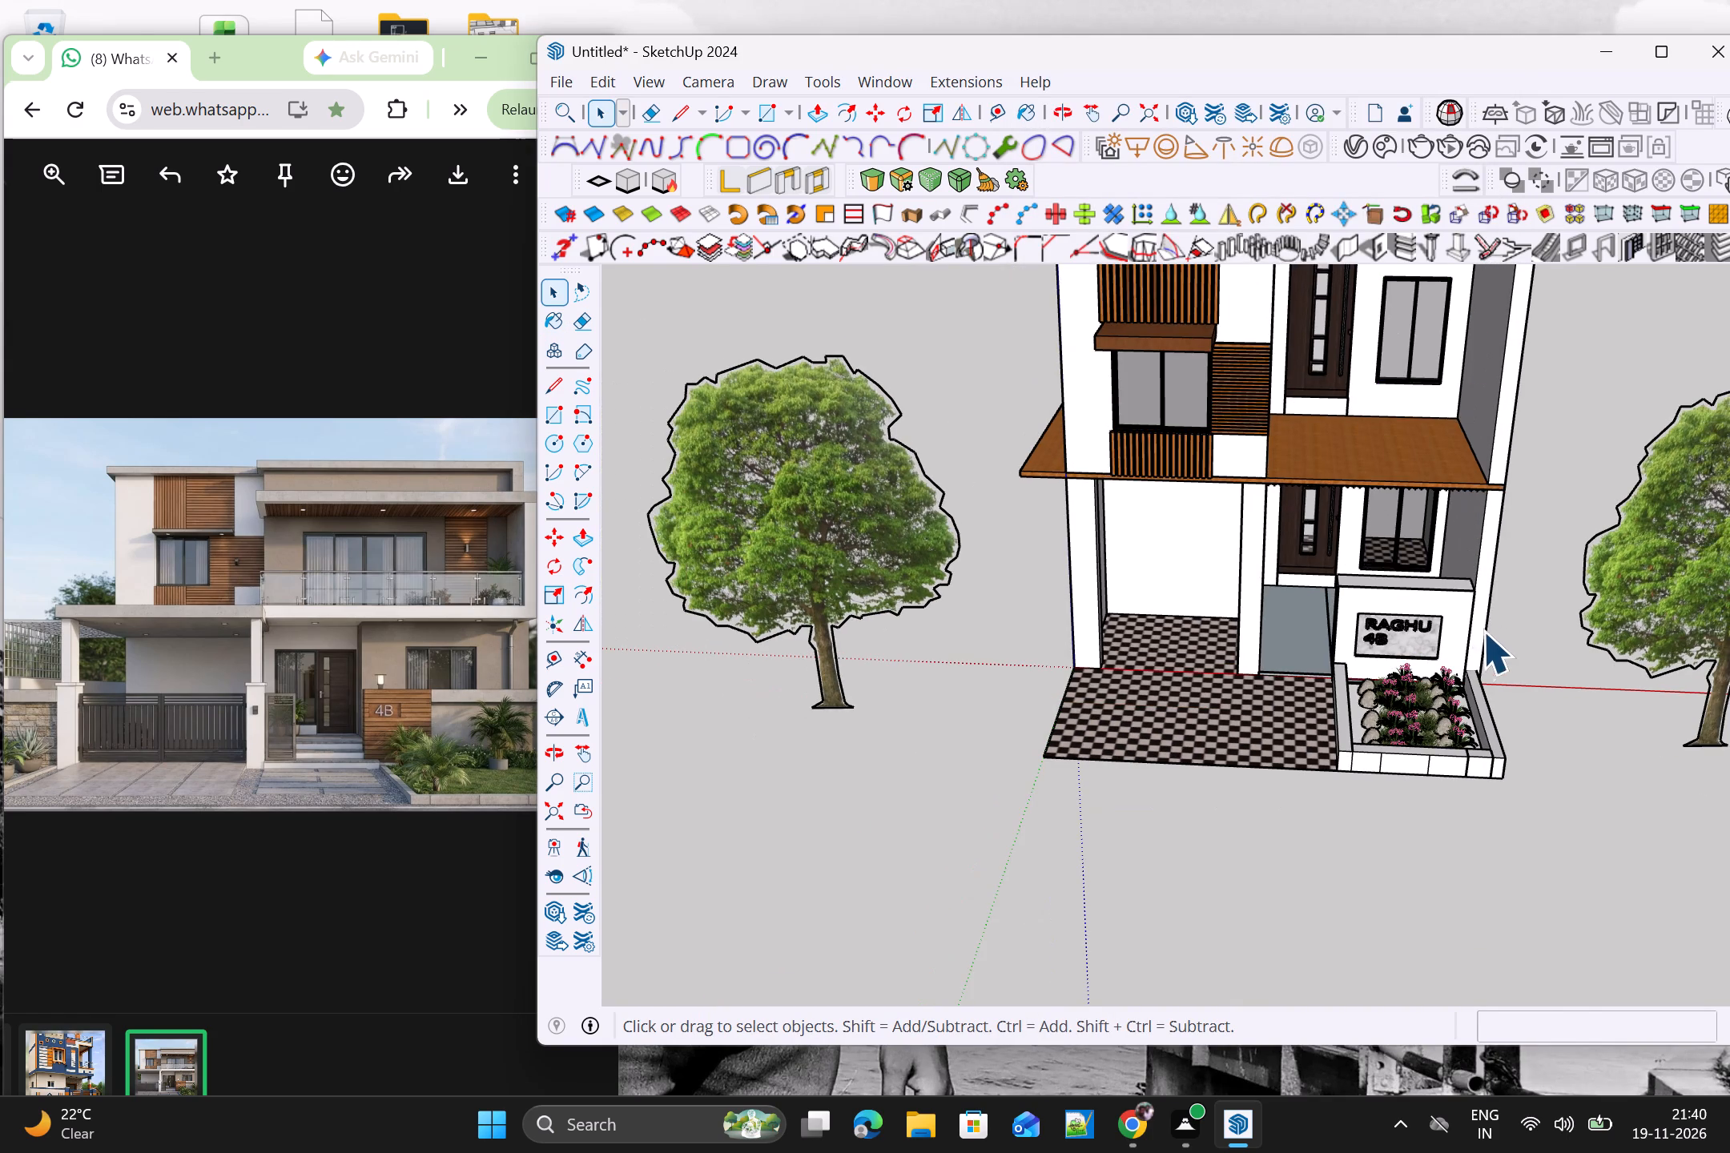
Paint the entrance passage floor in front of the ground-floor door with the Field Rectangle Tile material, then leave its group.
scroll(1491, 639, "up", 6)
middle_click_drag(1495, 633, 1636, 559)
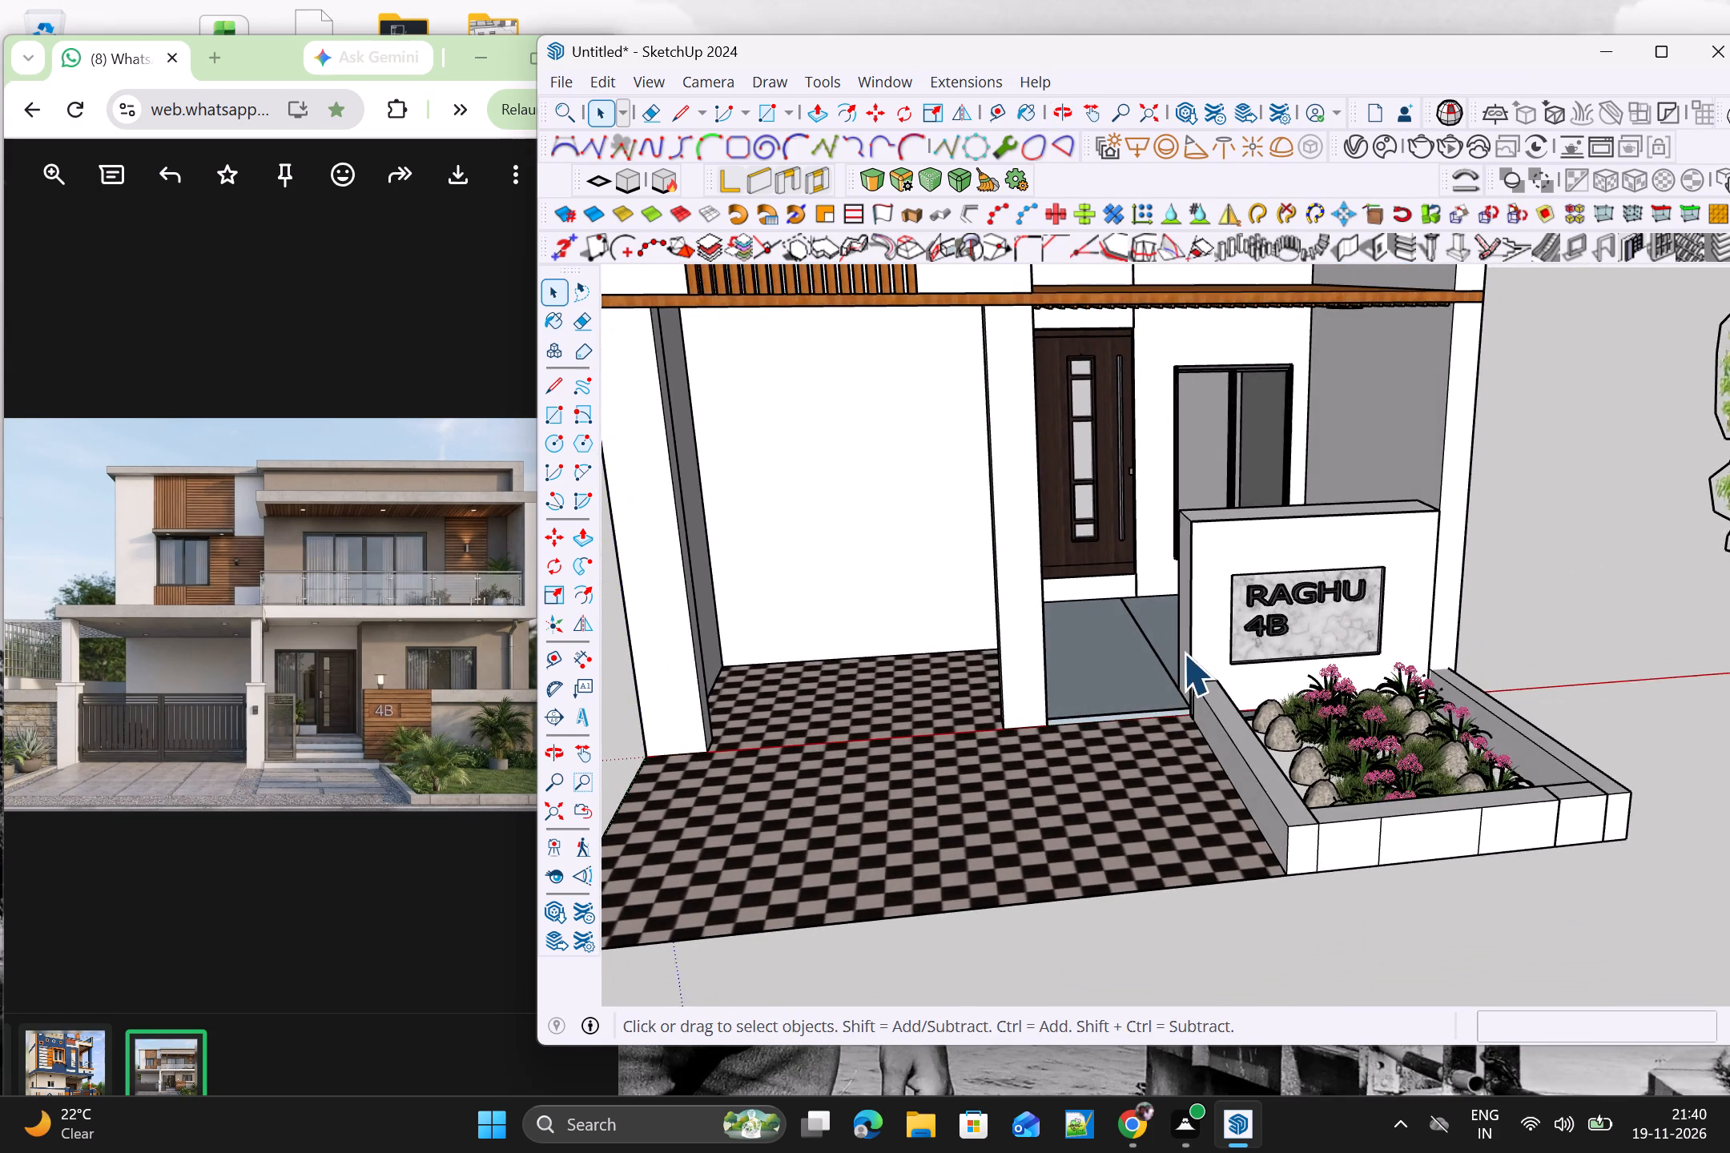
scroll(1183, 653, "up", 3)
left_click(1072, 669)
scroll(1081, 665, "up", 3)
double_click(1098, 662)
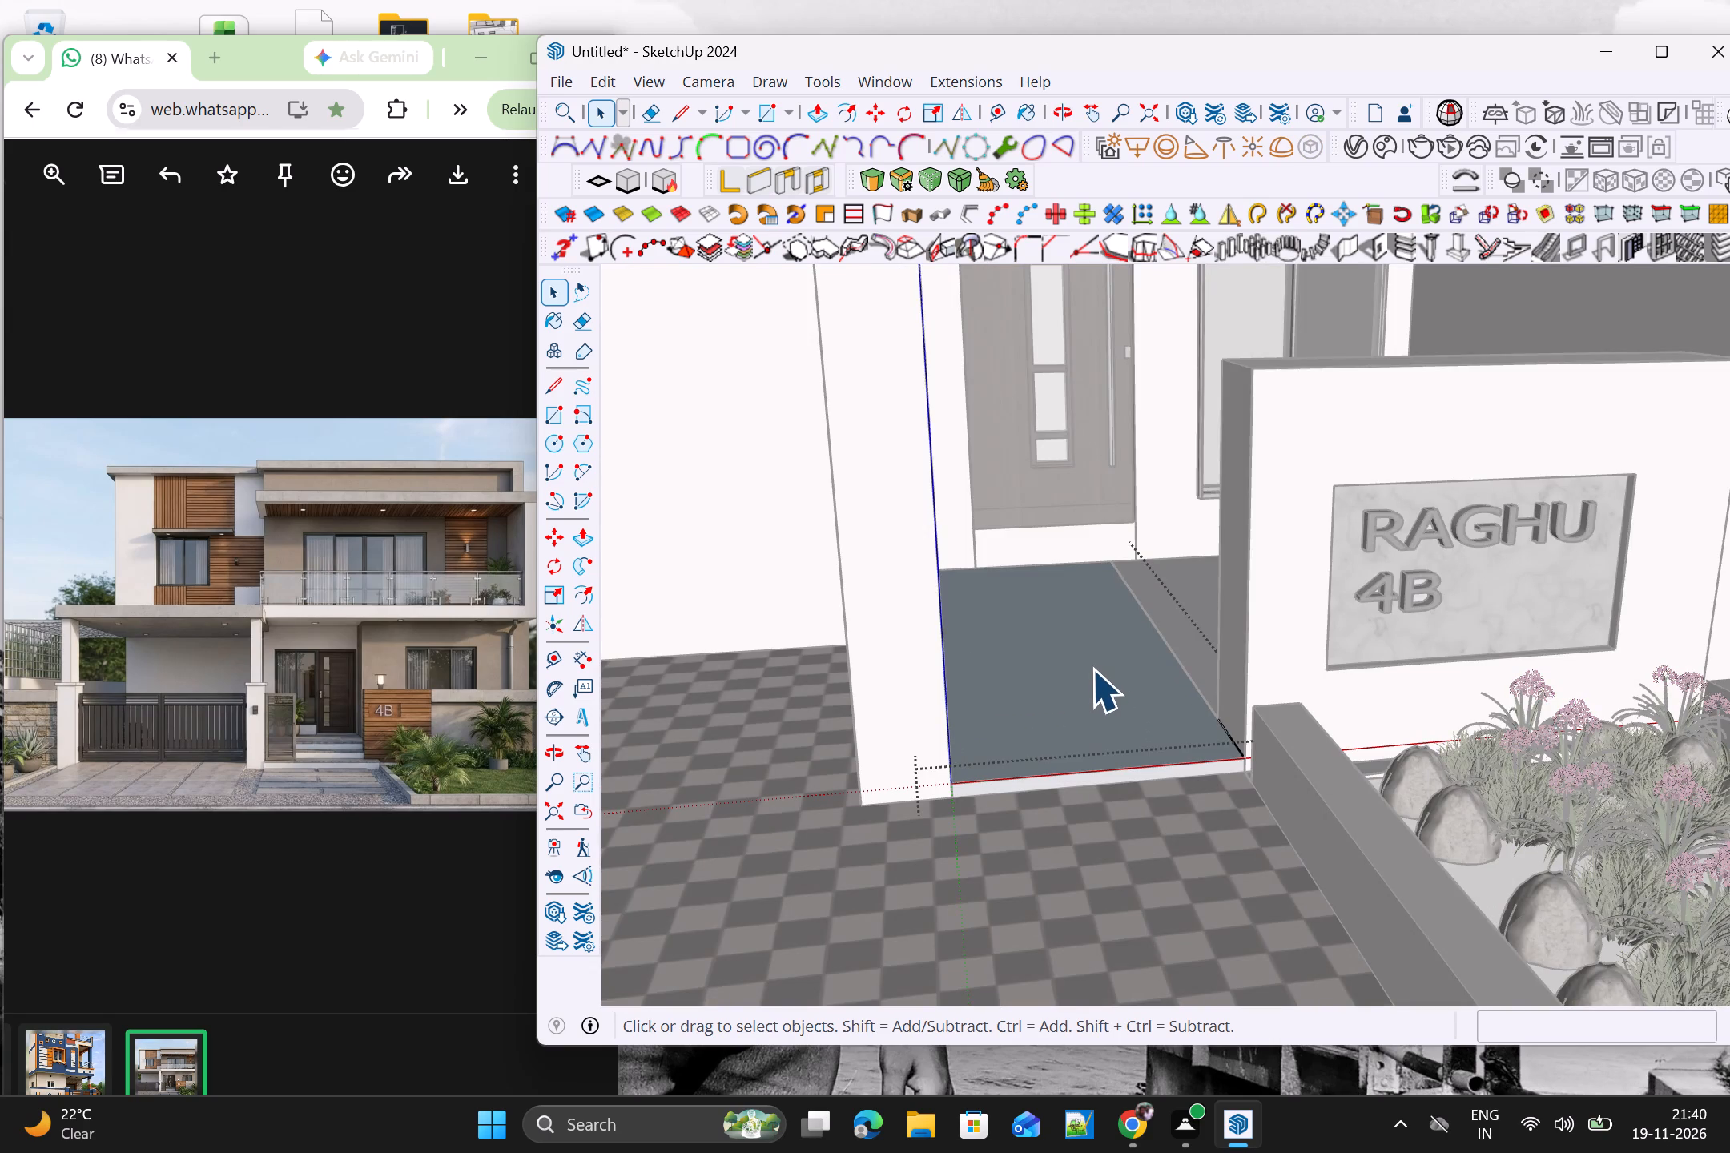
left_click(1092, 669)
scroll(1088, 670, "down", 6)
key("b")
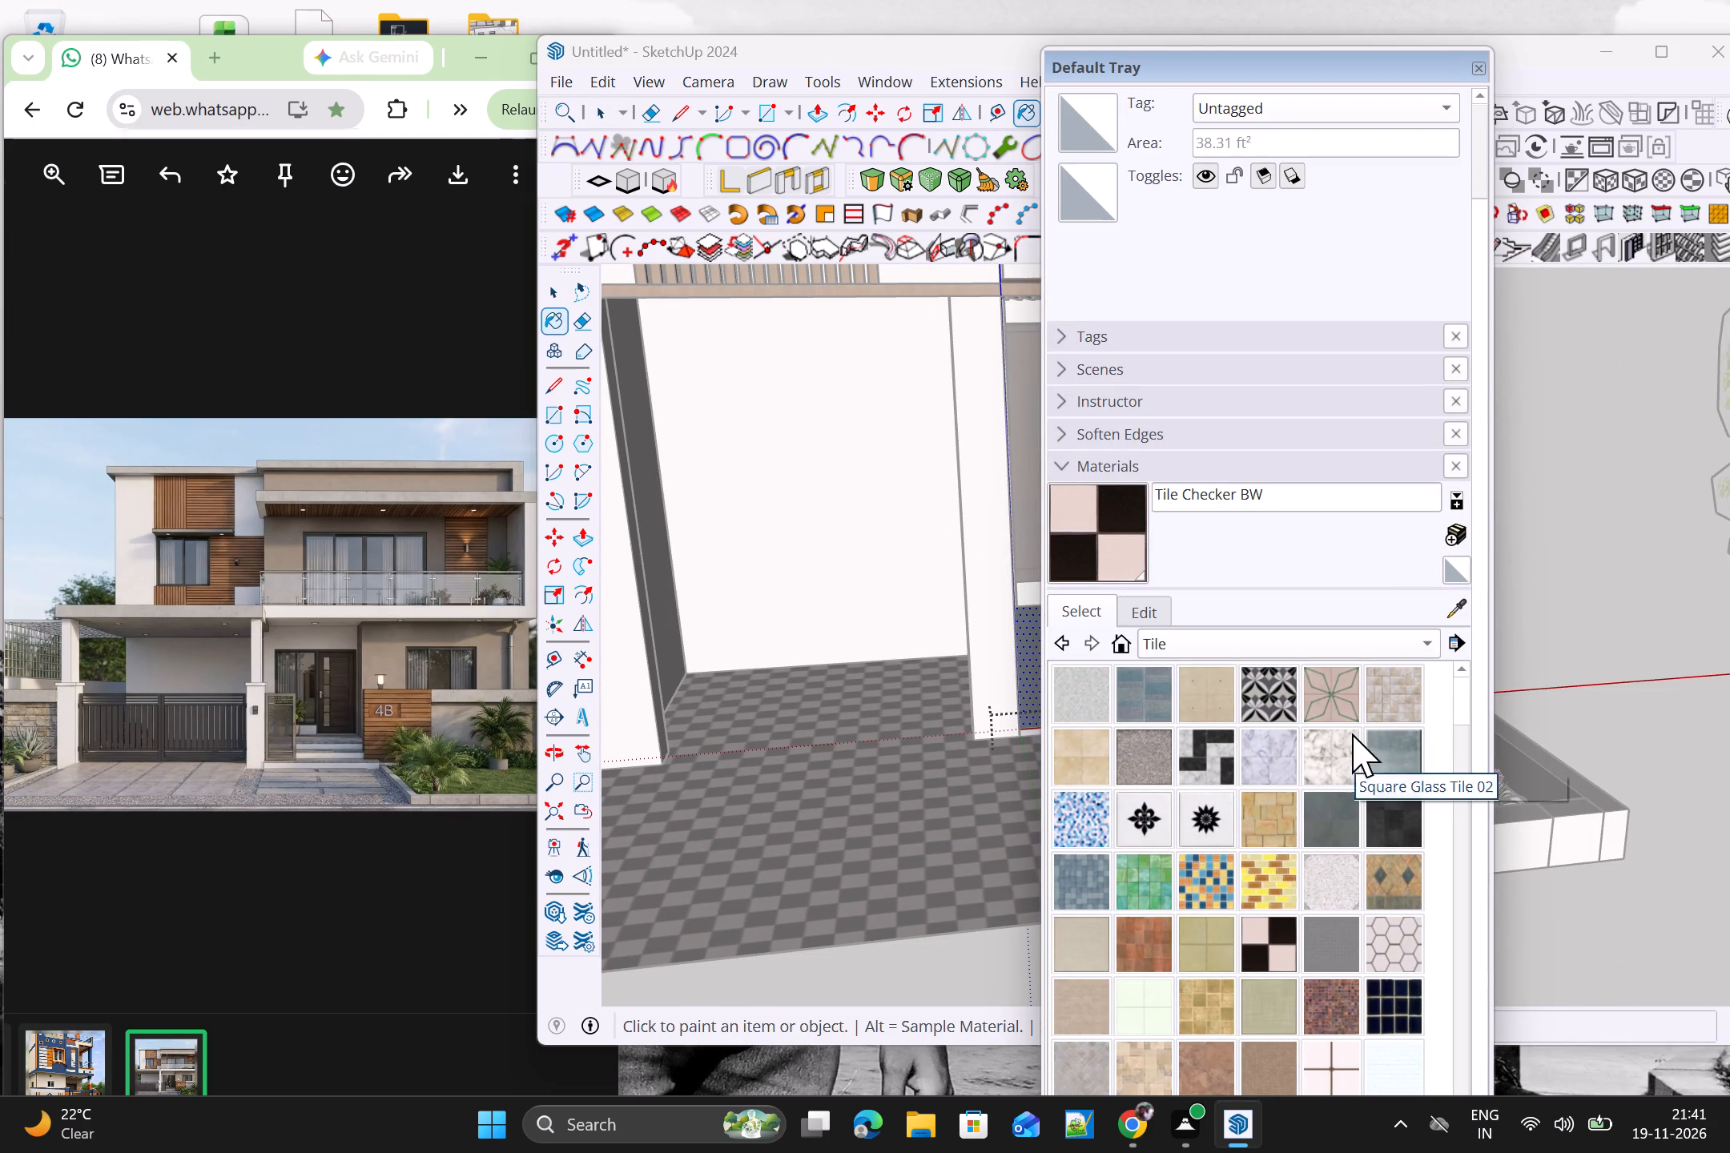
left_click(1393, 709)
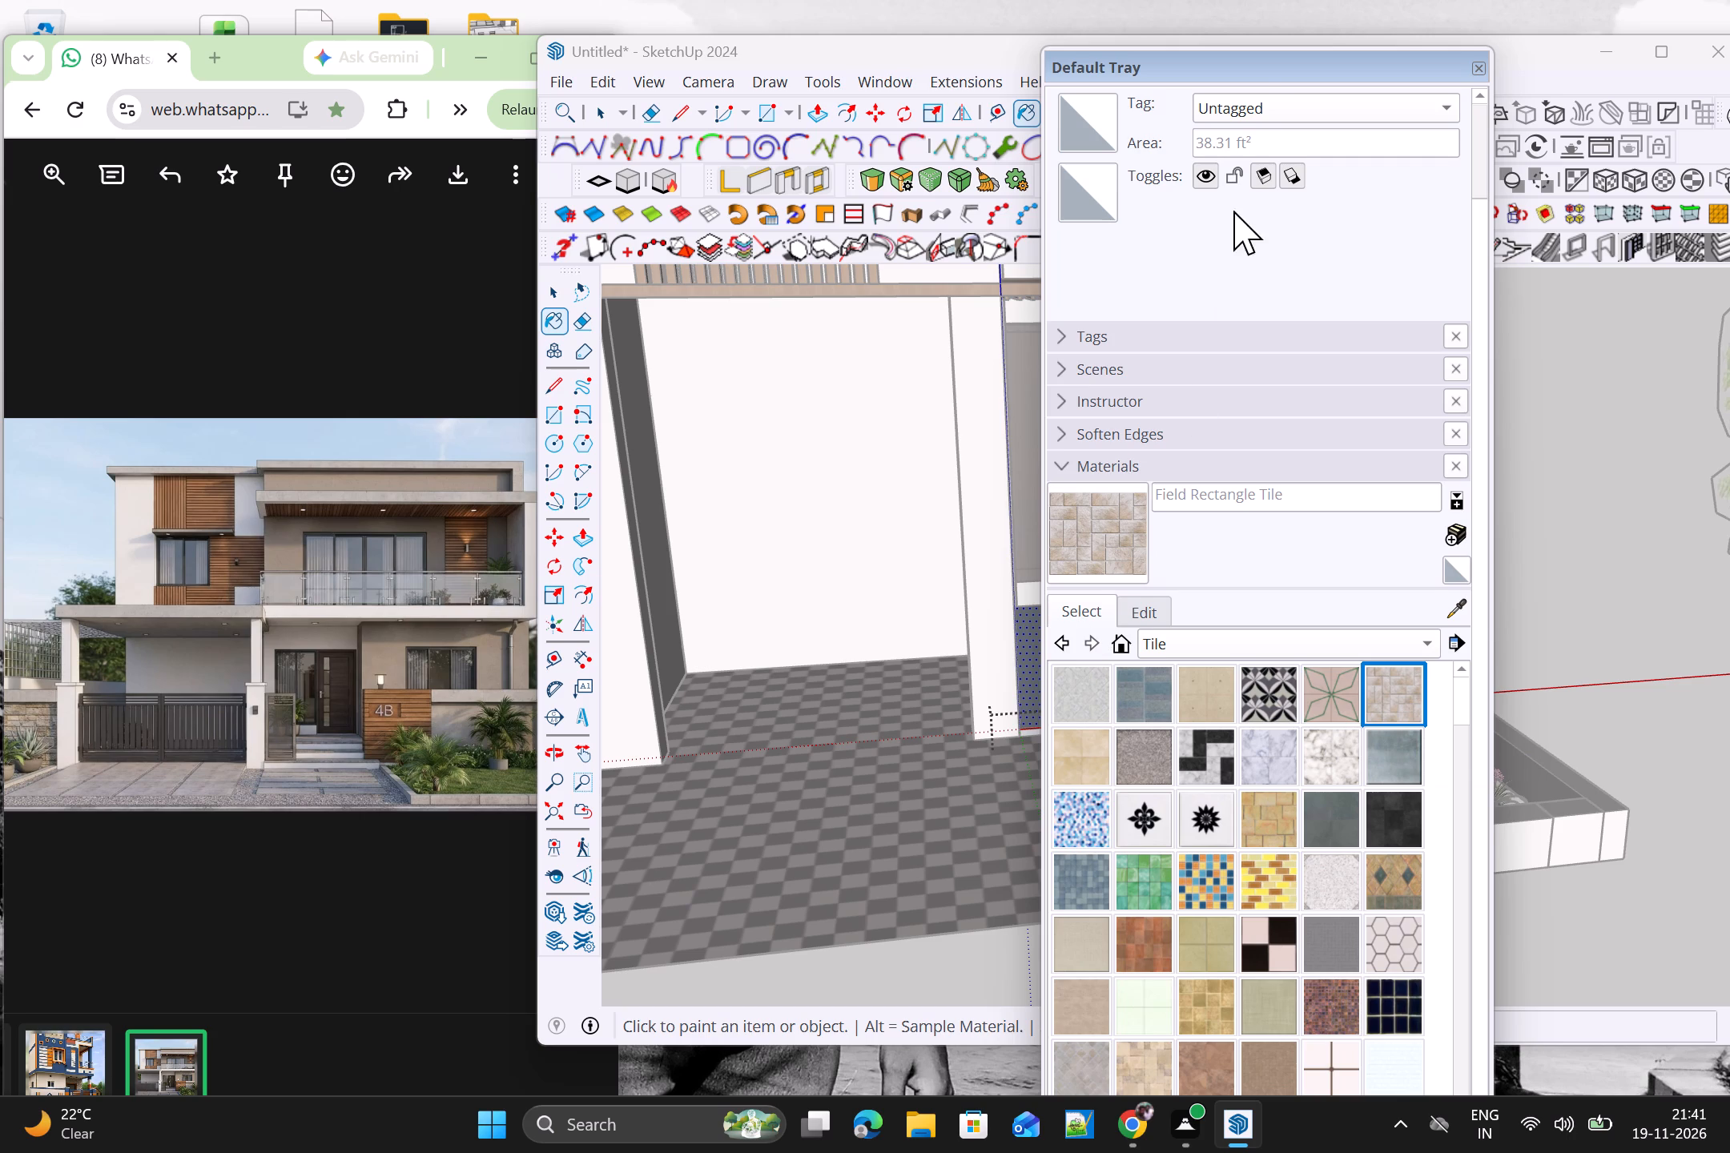
left_click_drag(1244, 65, 1551, 179)
scroll(1220, 531, "up", 2)
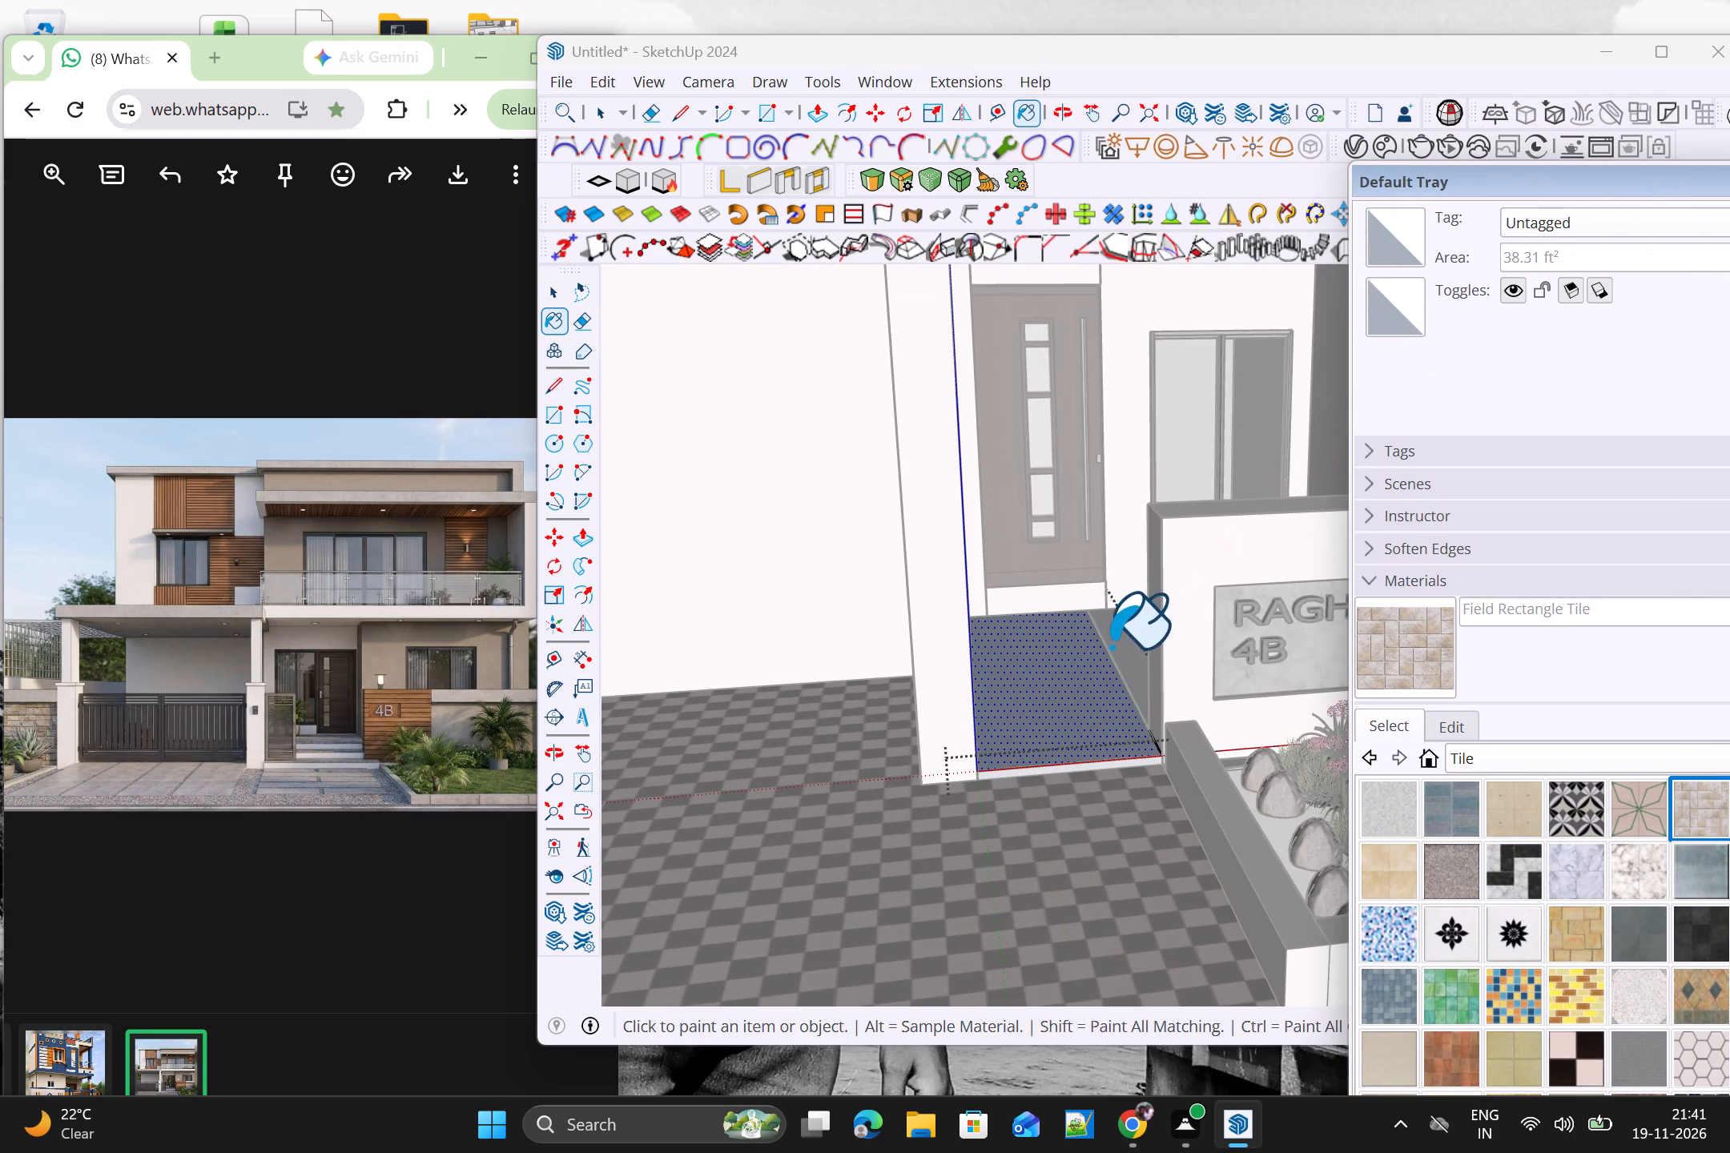
left_click(1079, 661)
middle_click_drag(1113, 629, 1293, 717)
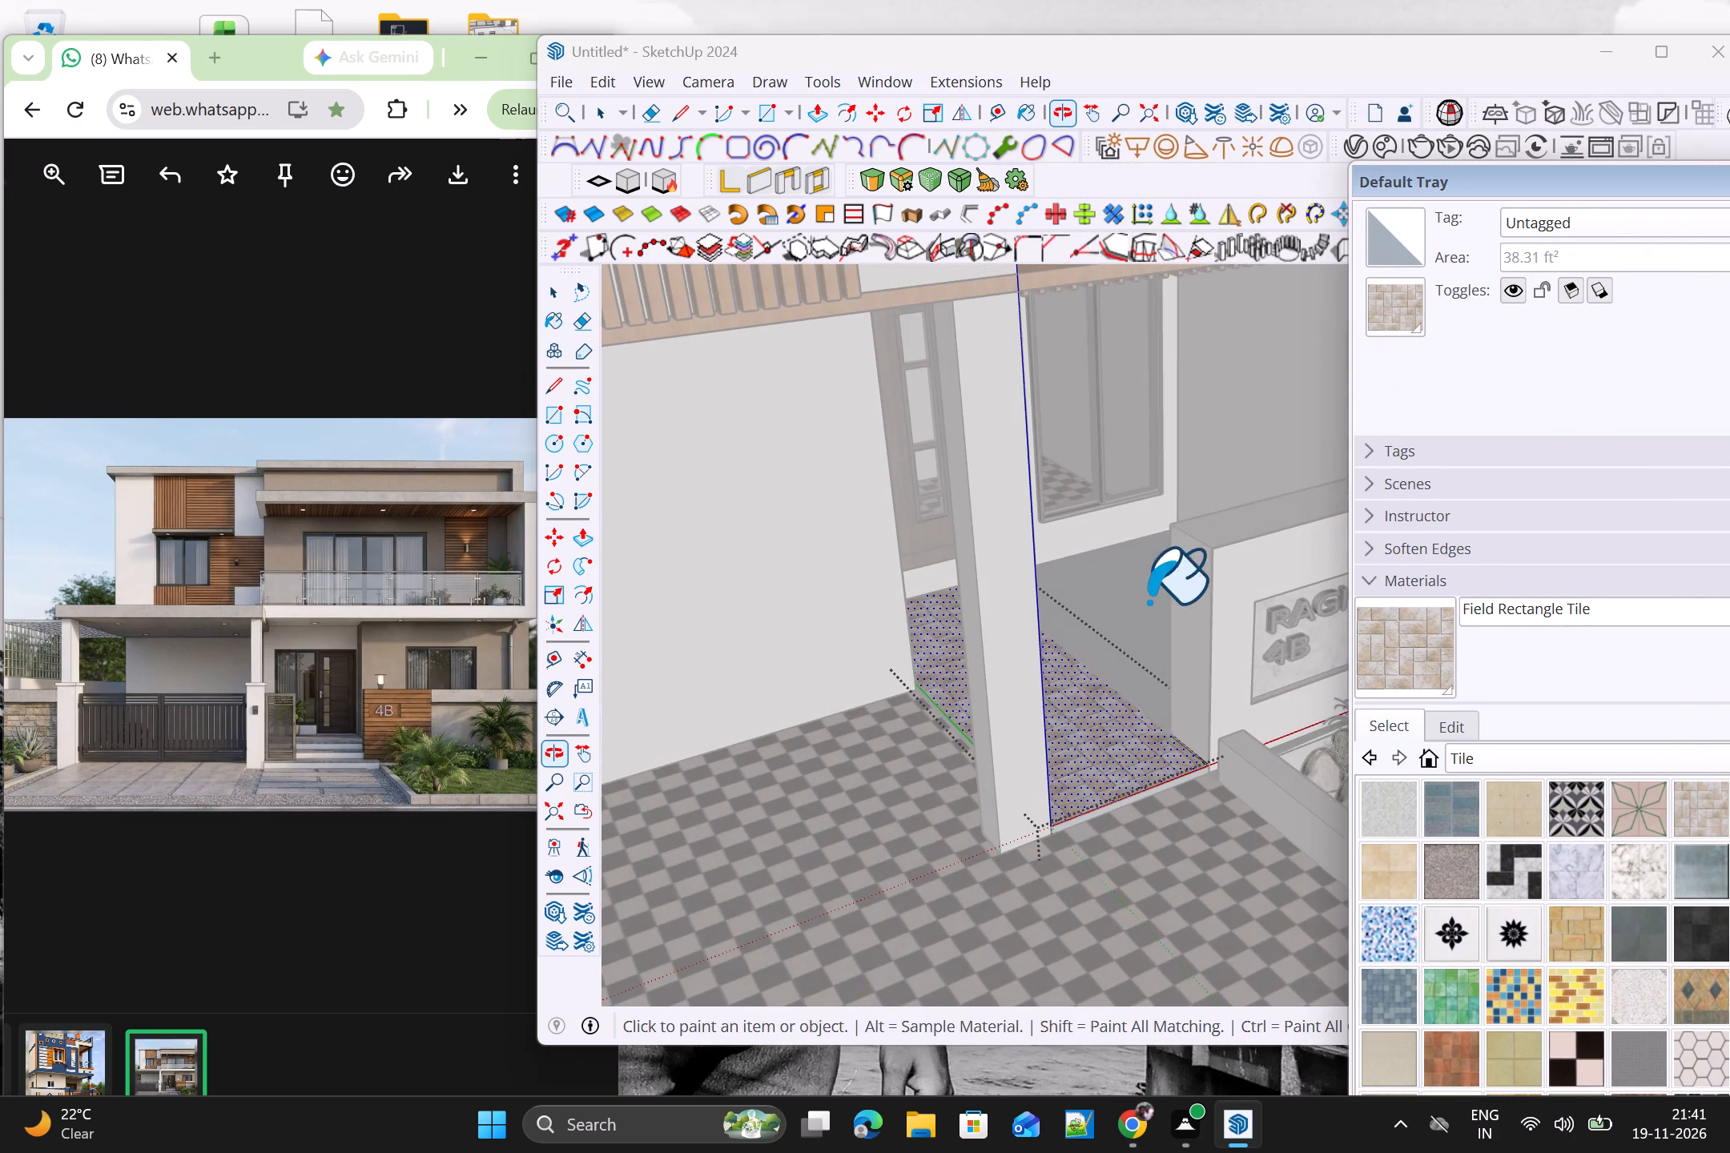
left_click(1118, 585)
key("space")
left_click(1109, 585)
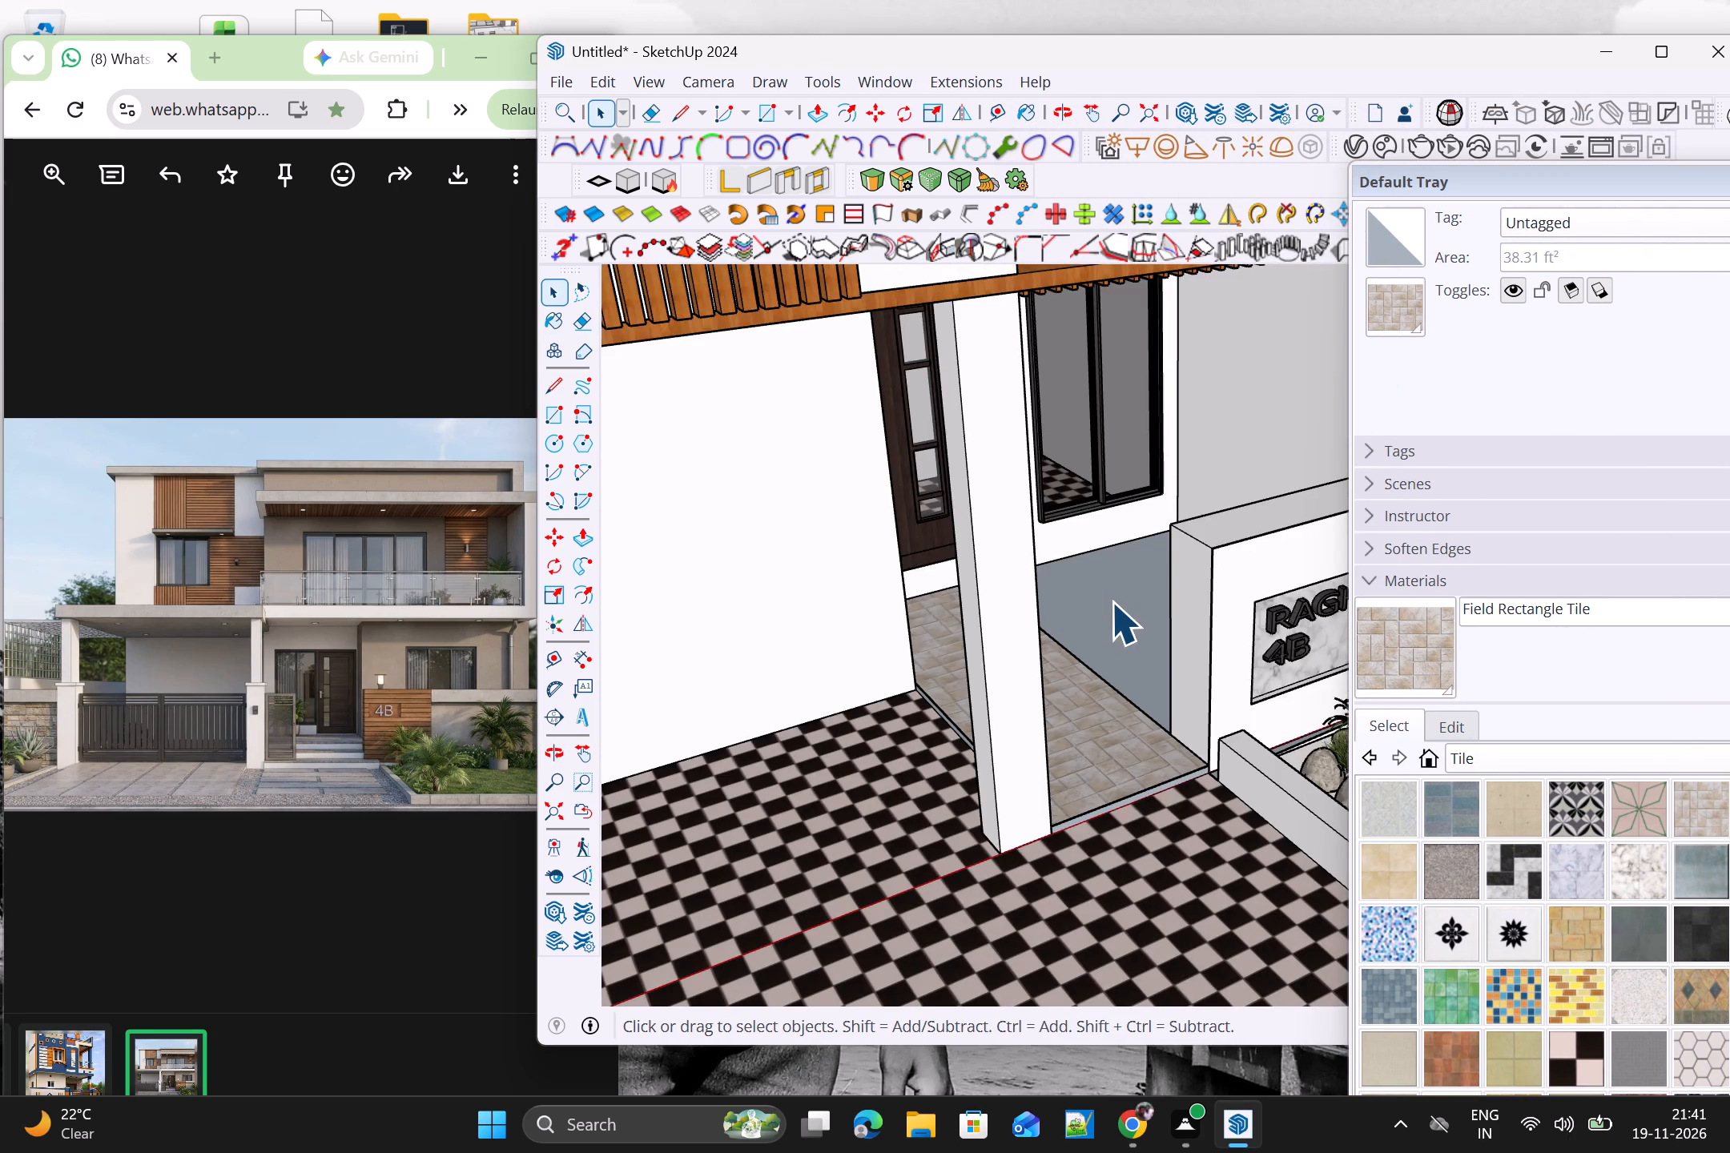
Paint the floor beside the entrance passage, behind the name wall, with the Marble Carrara Gold Floor Tile material.
scroll(1111, 601, "up", 3)
middle_click_drag(1132, 672, 1015, 681)
middle_click_drag(1101, 576, 1104, 696)
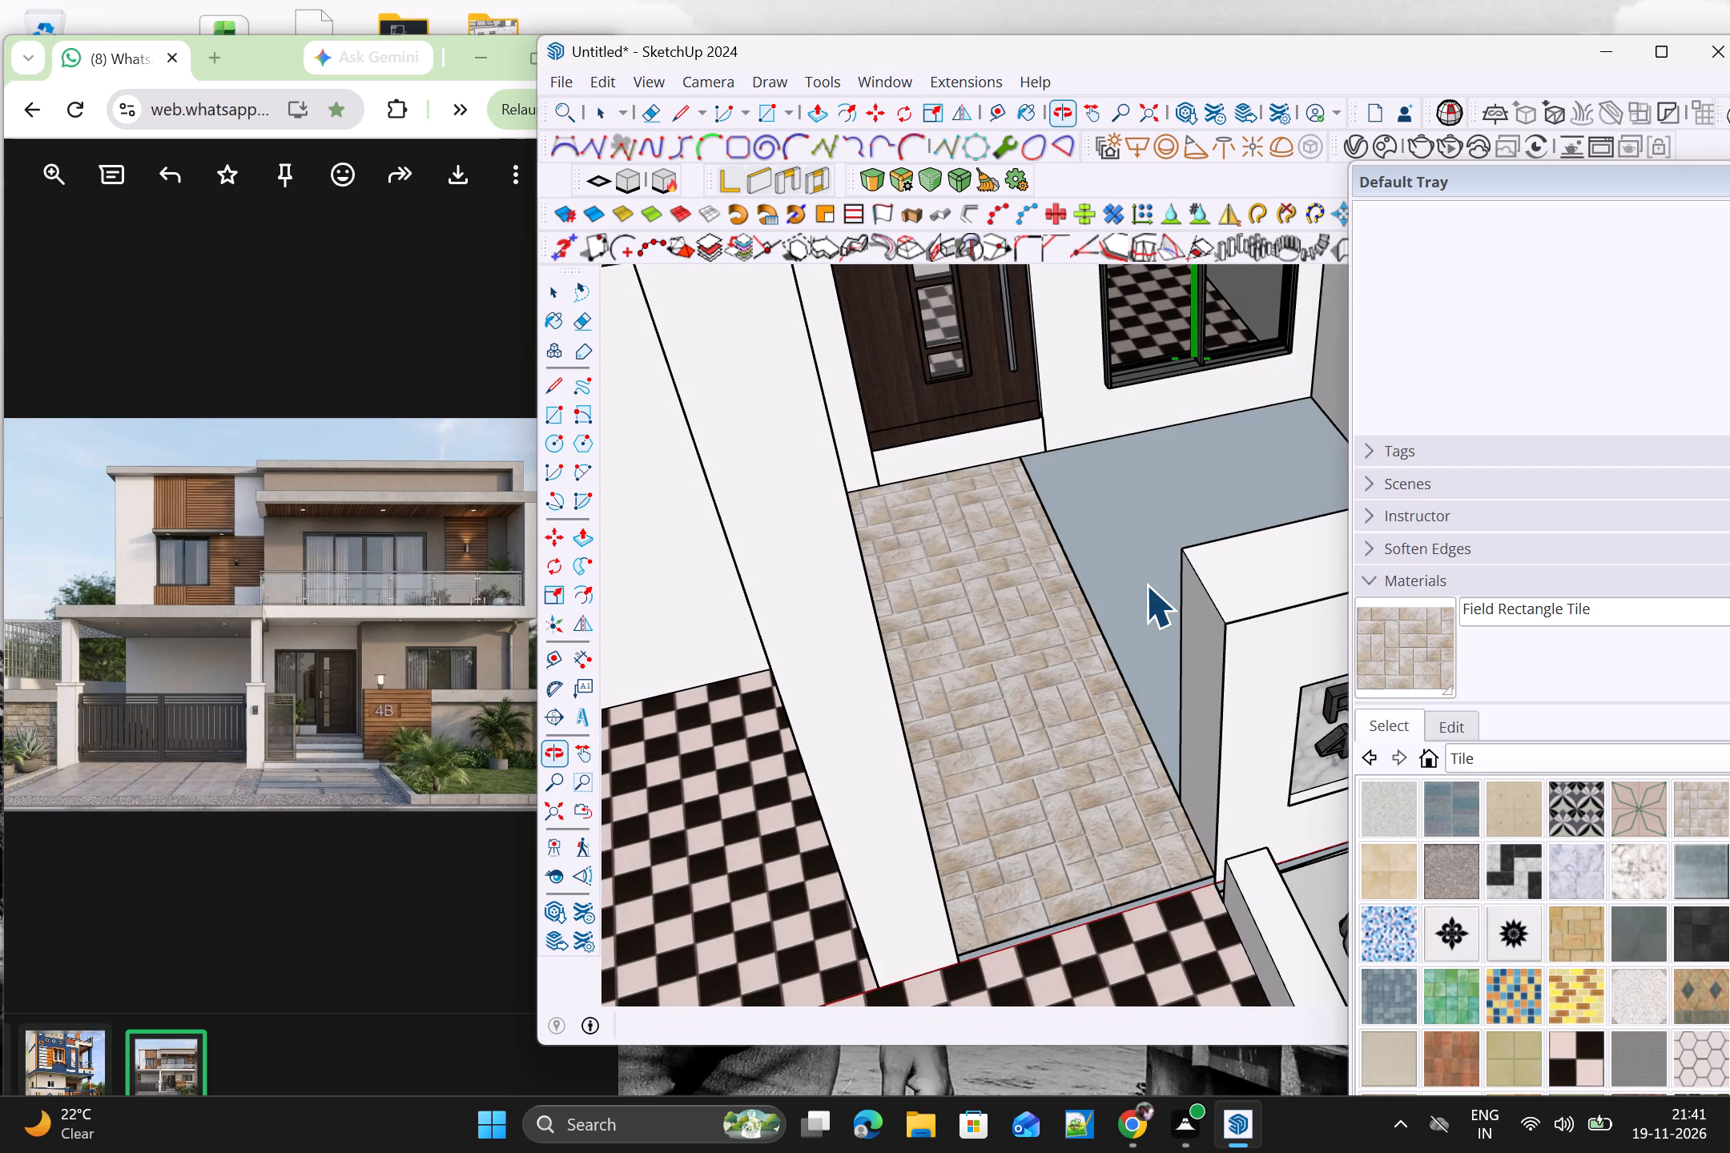
double_click(1151, 562)
scroll(1515, 846, "down", 1)
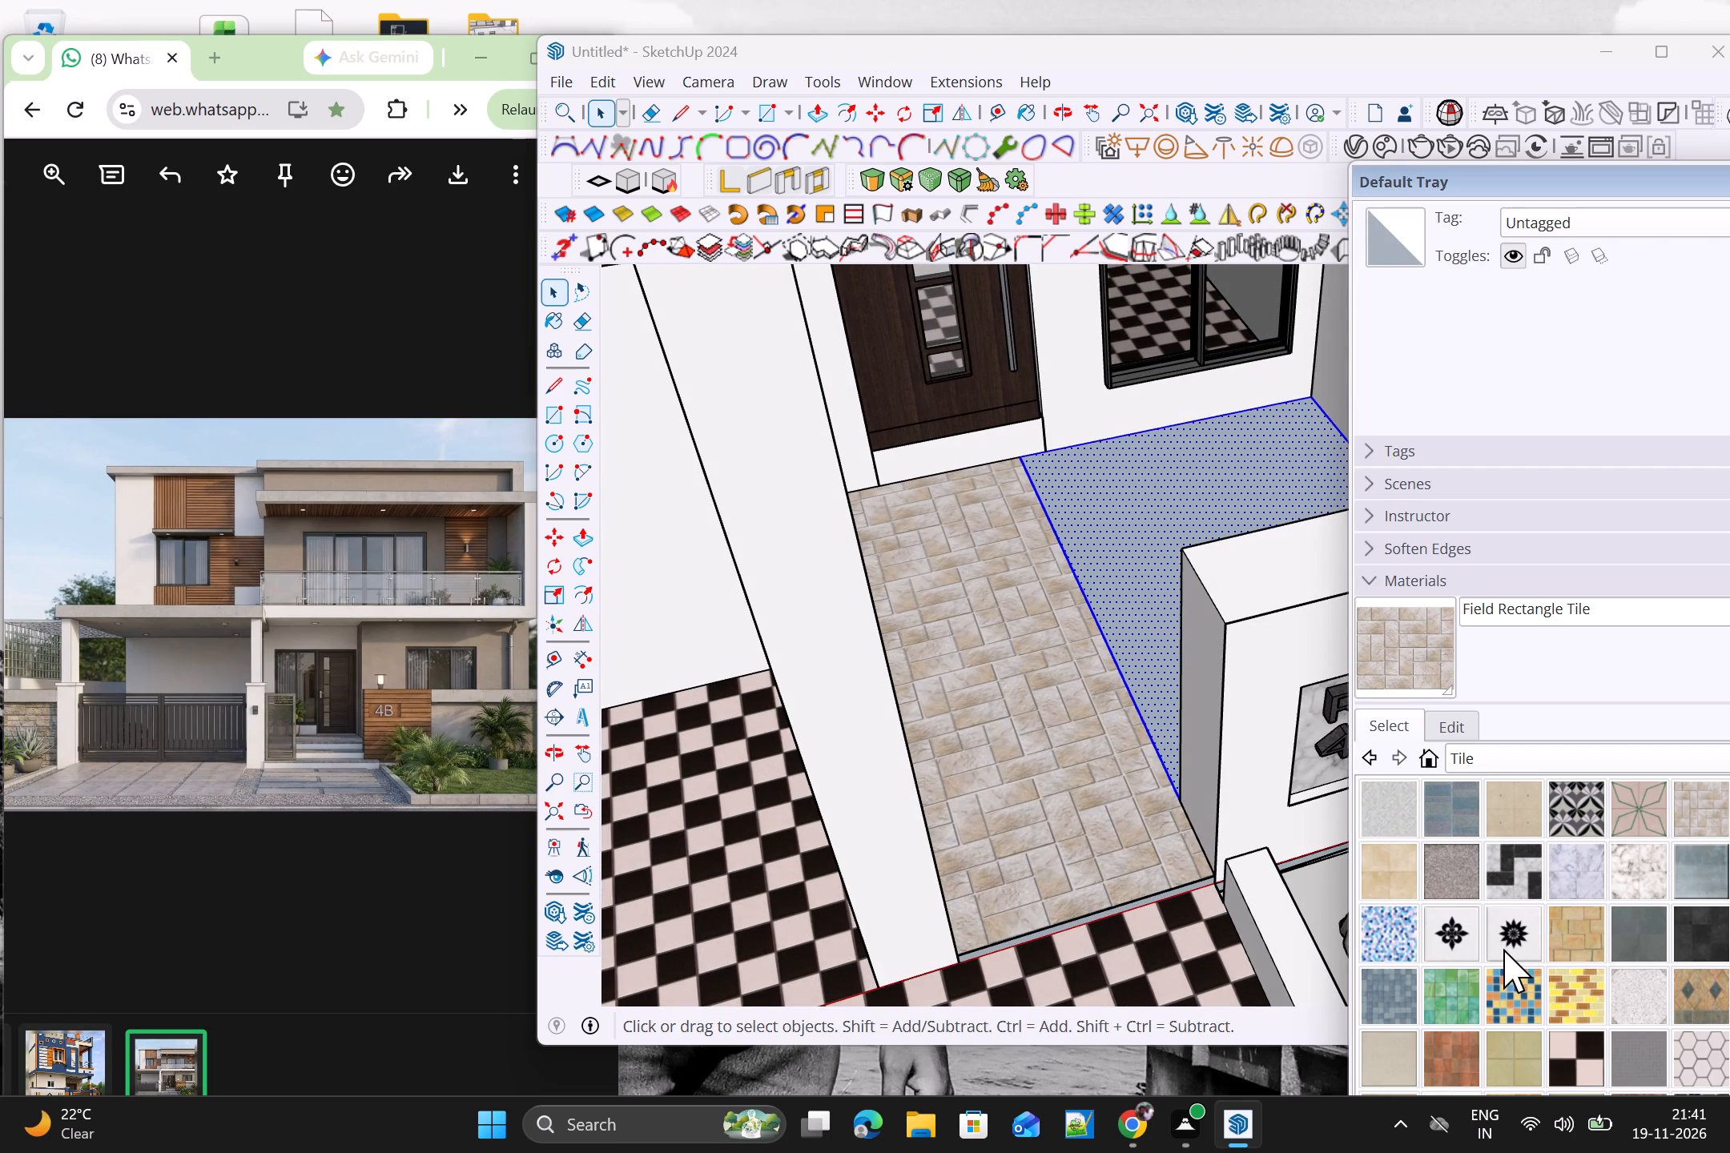
scroll(1499, 950, "down", 1)
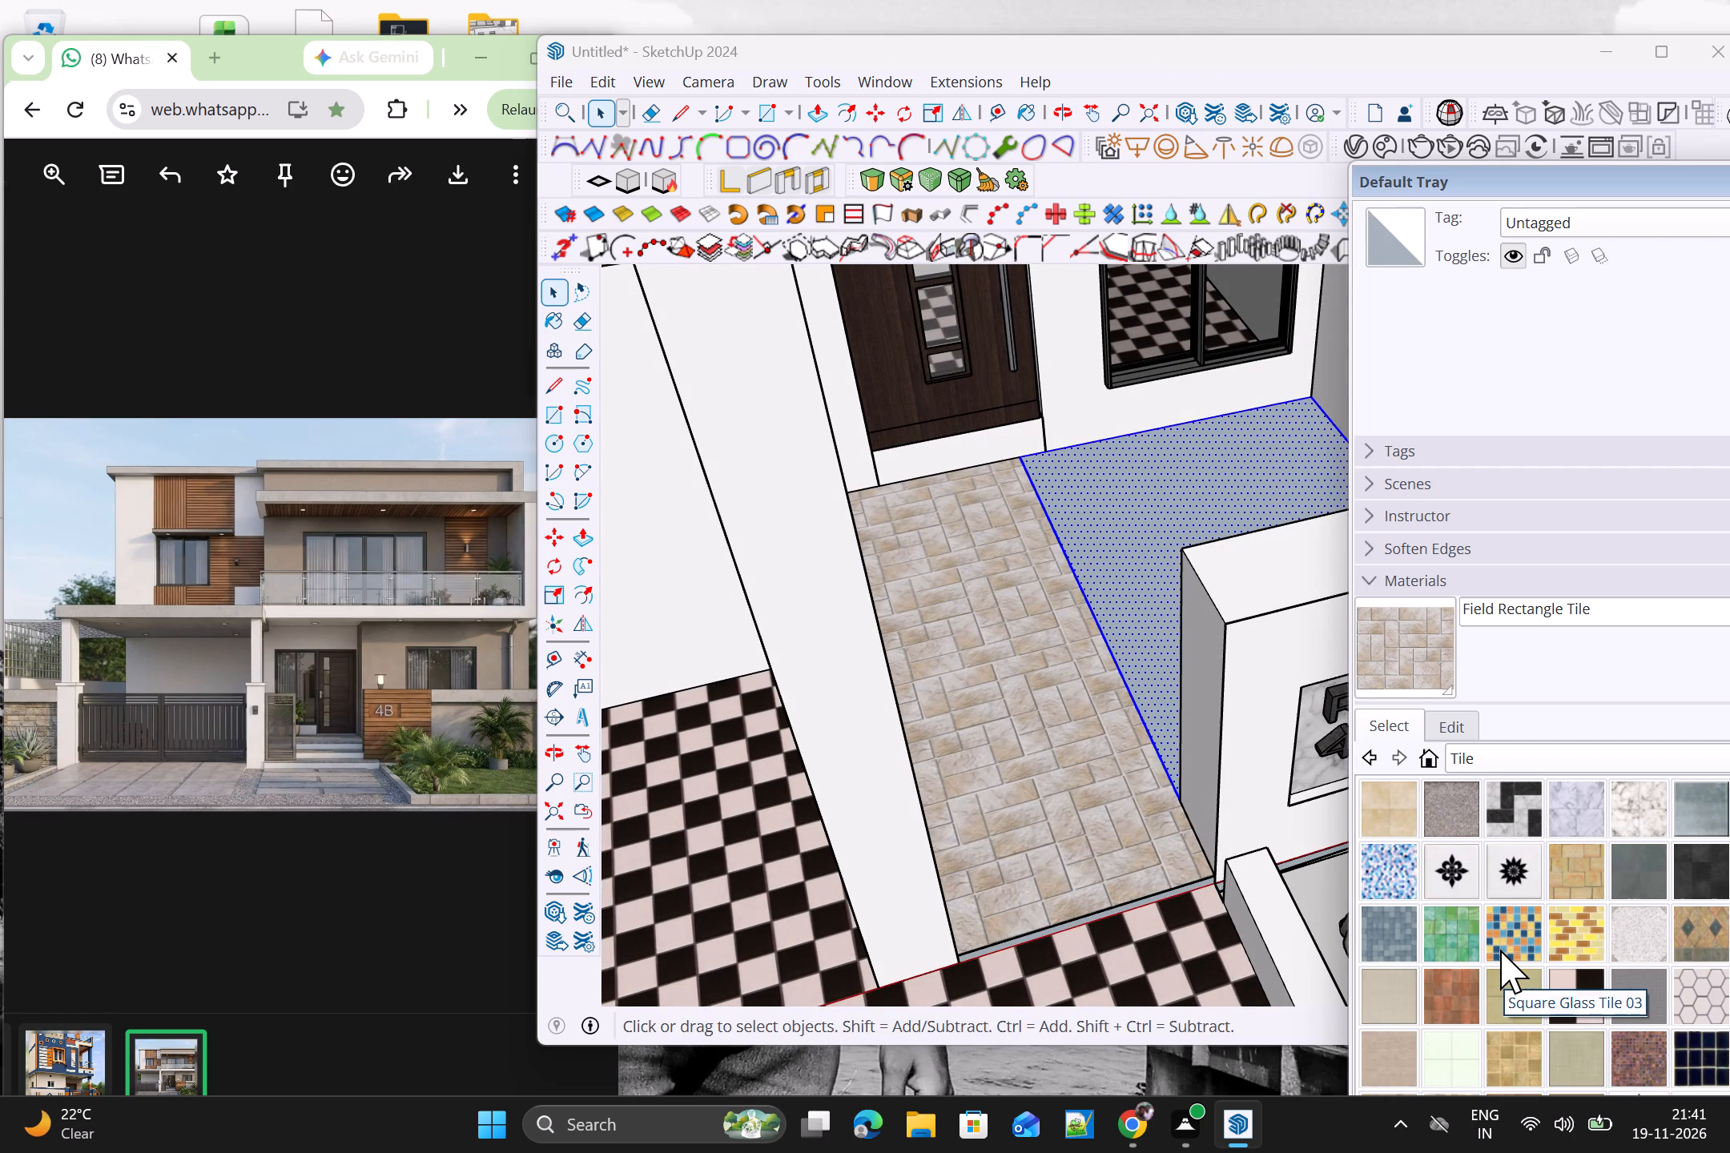
scroll(1500, 950, "down", 3)
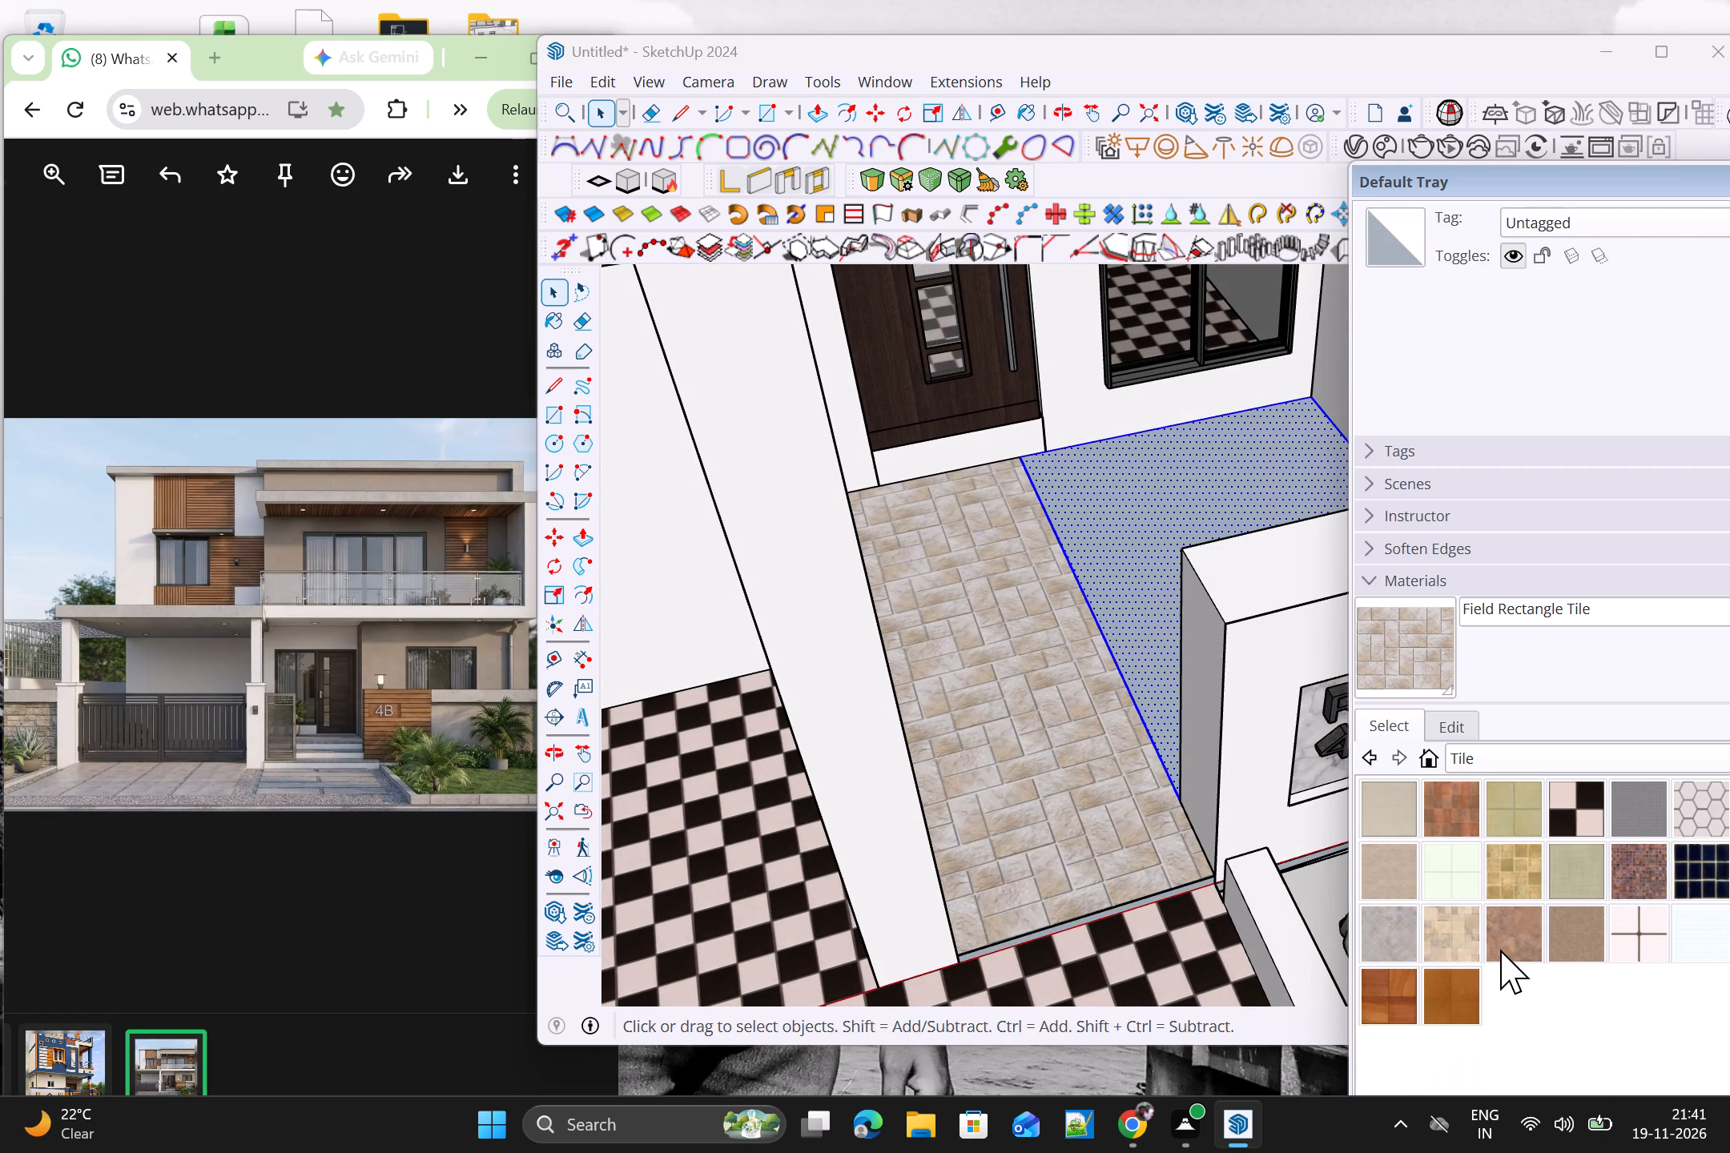
scroll(1427, 990, "up", 2)
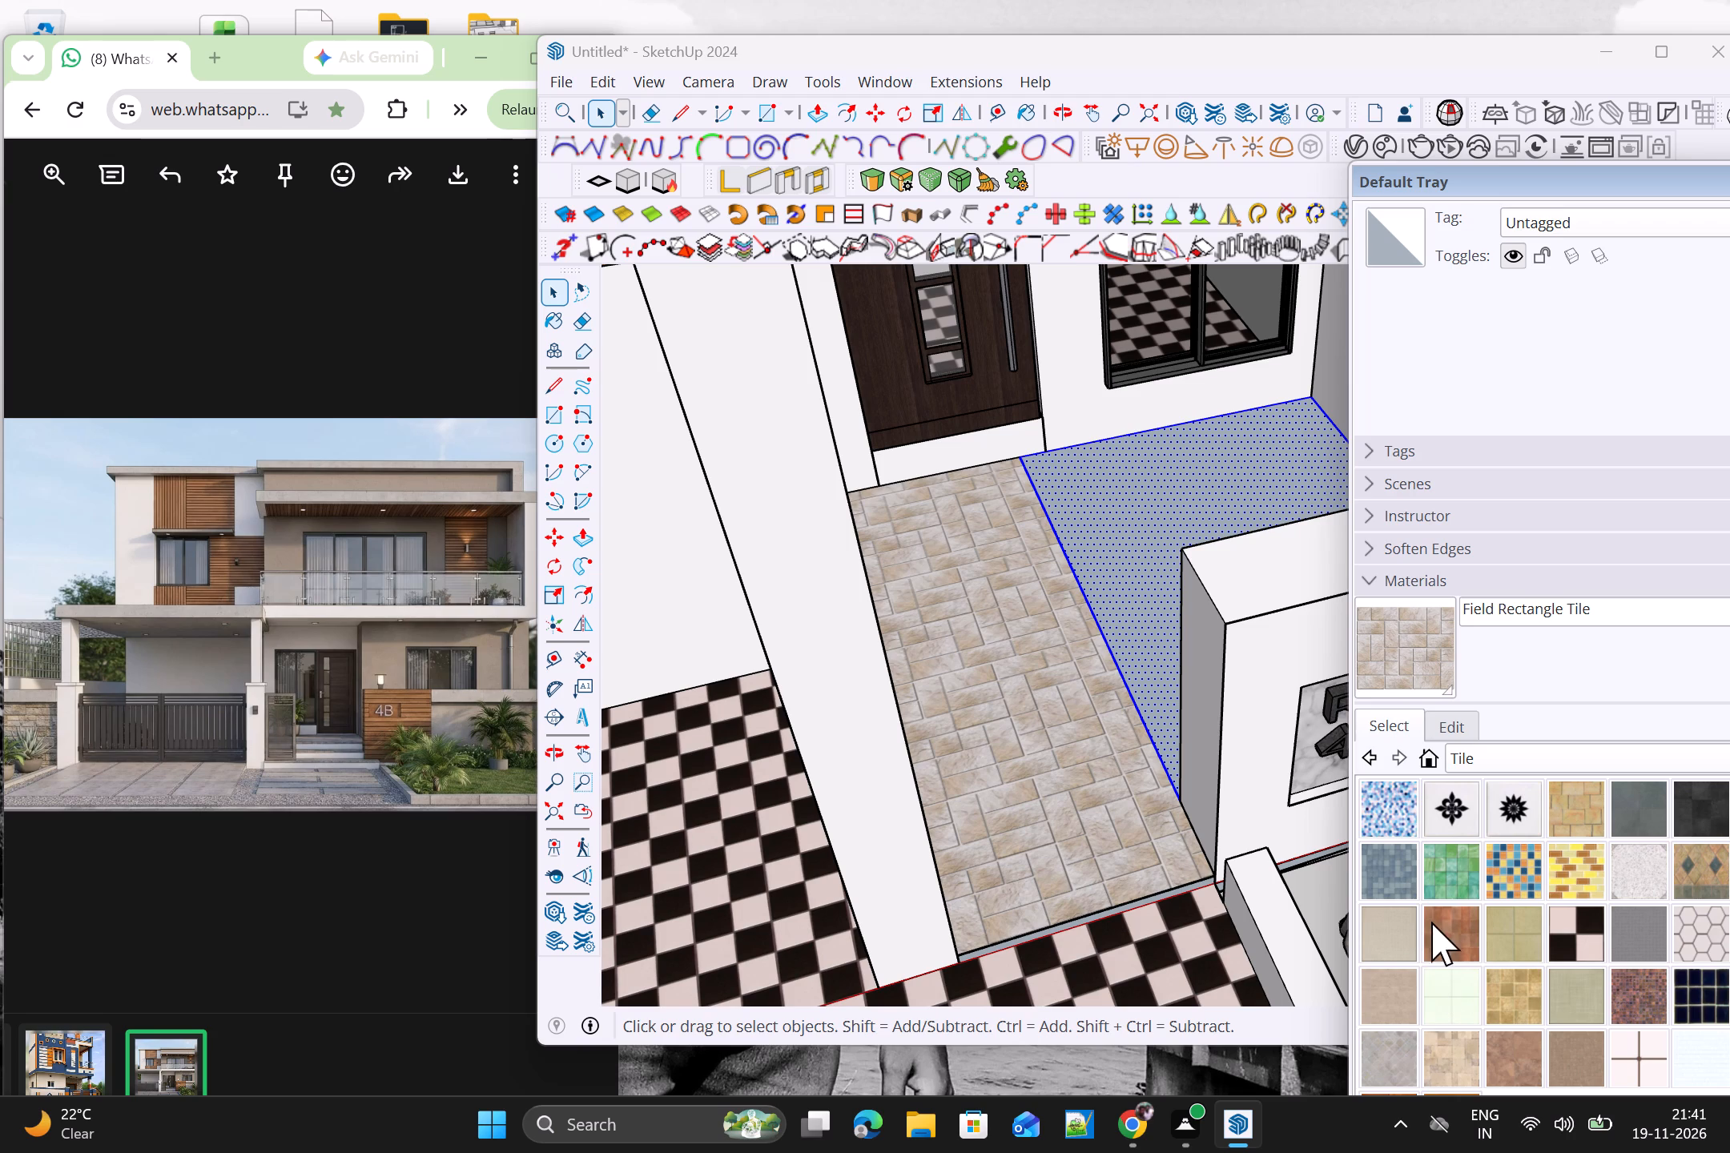
scroll(1501, 856, "up", 1)
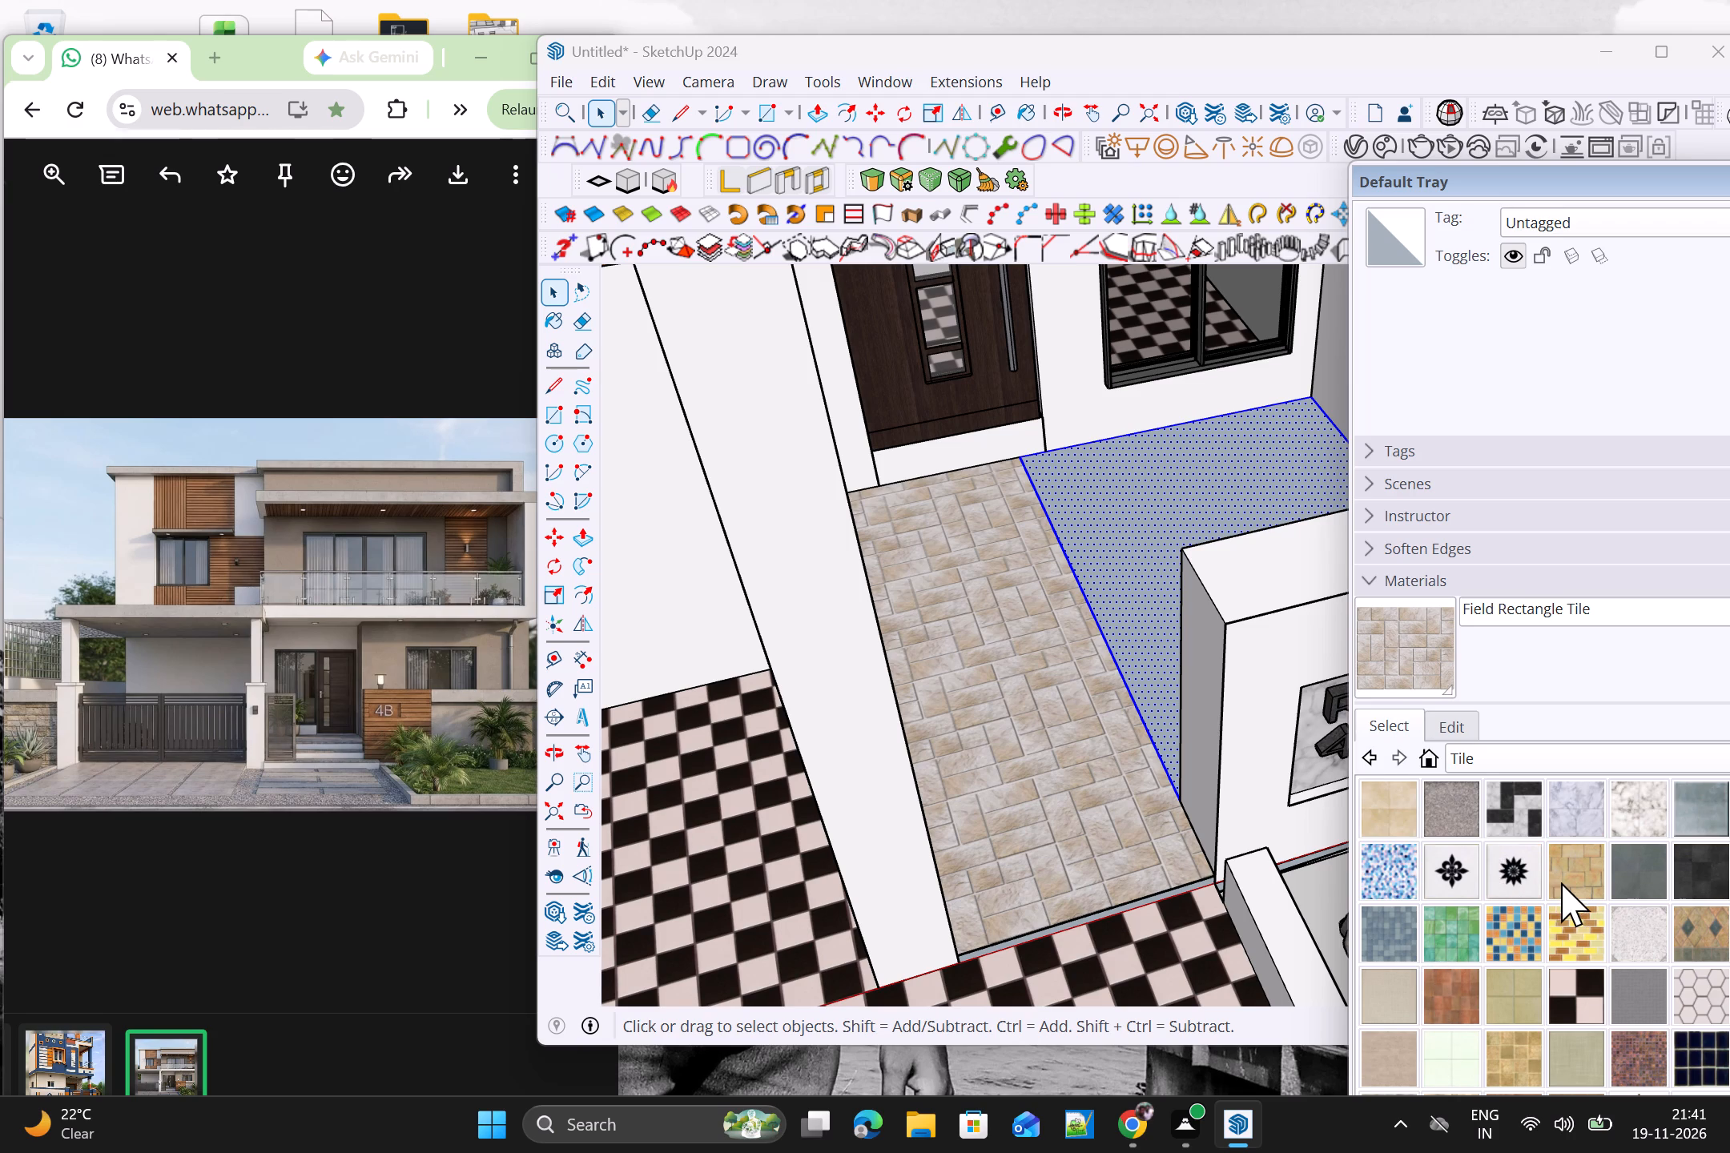
scroll(1561, 882, "up", 1)
left_click(1623, 878)
scroll(1133, 528, "up", 2)
left_click(1169, 518)
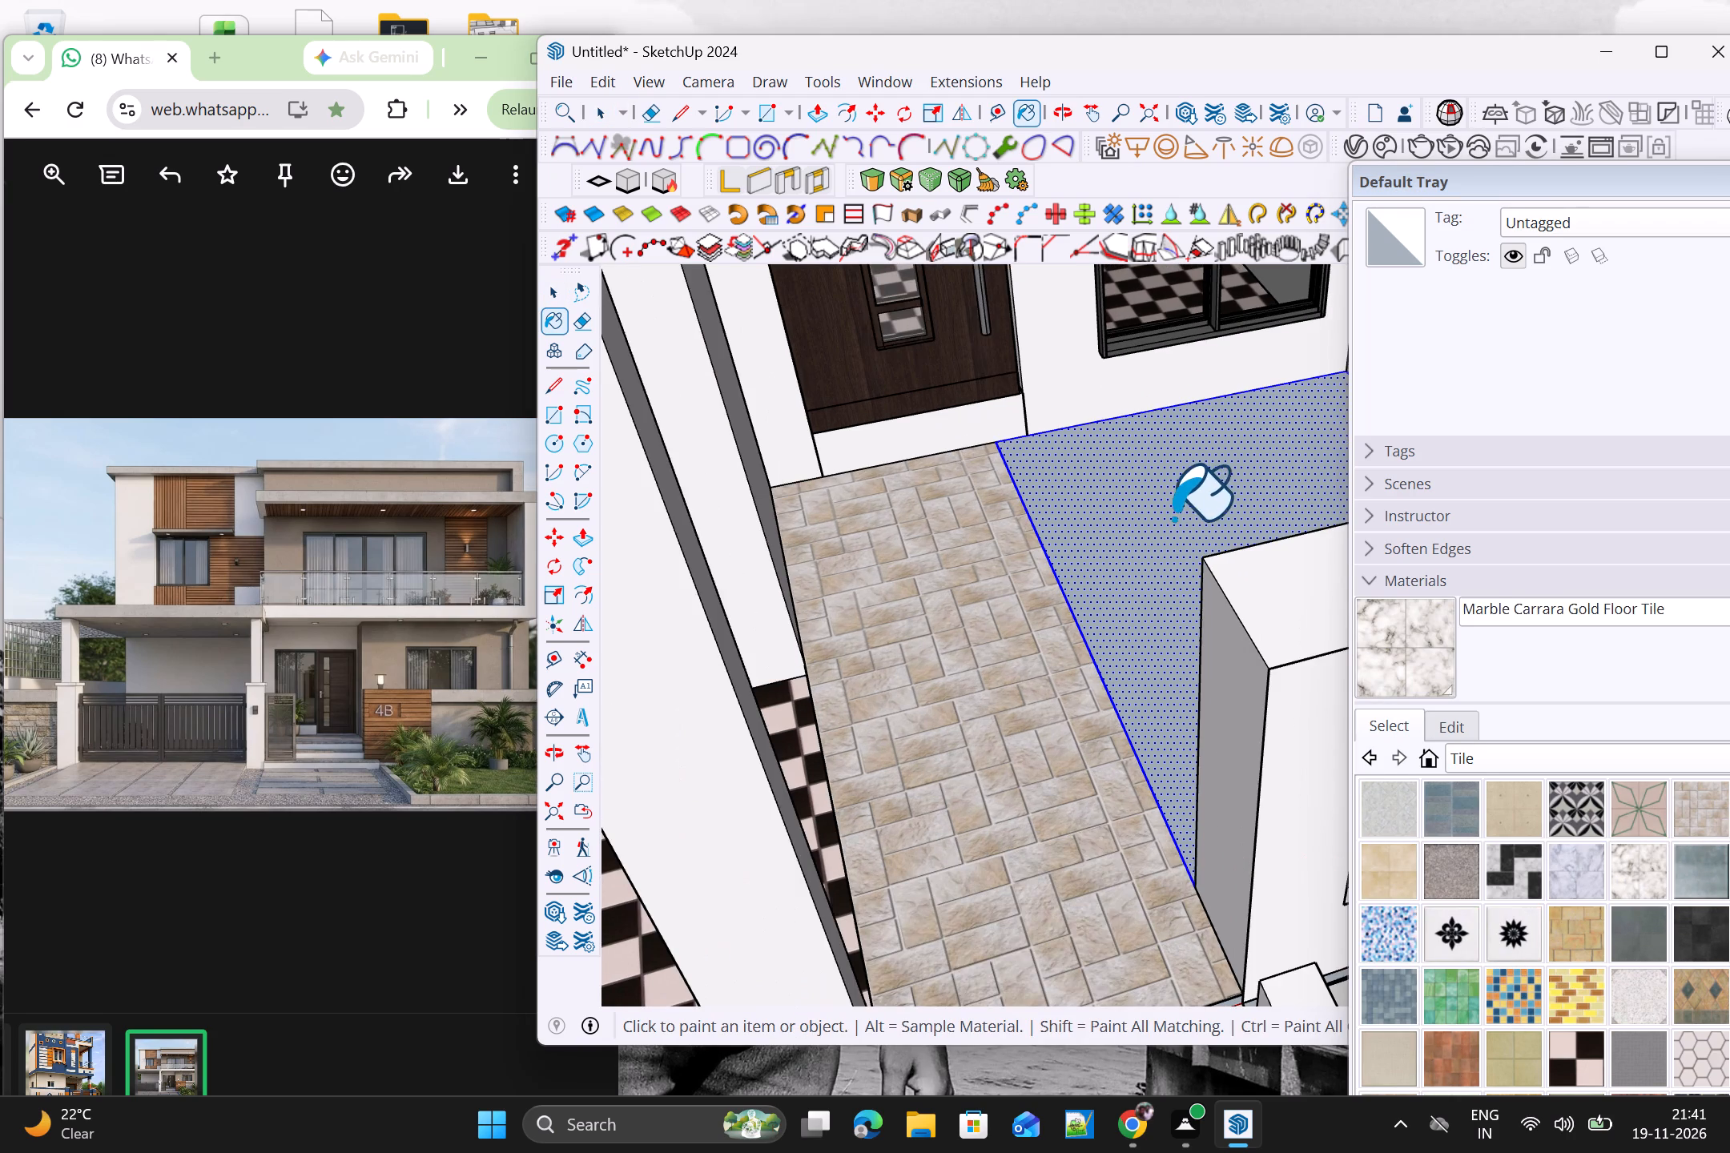
scroll(1177, 526, "down", 16)
key("space")
left_click(965, 753)
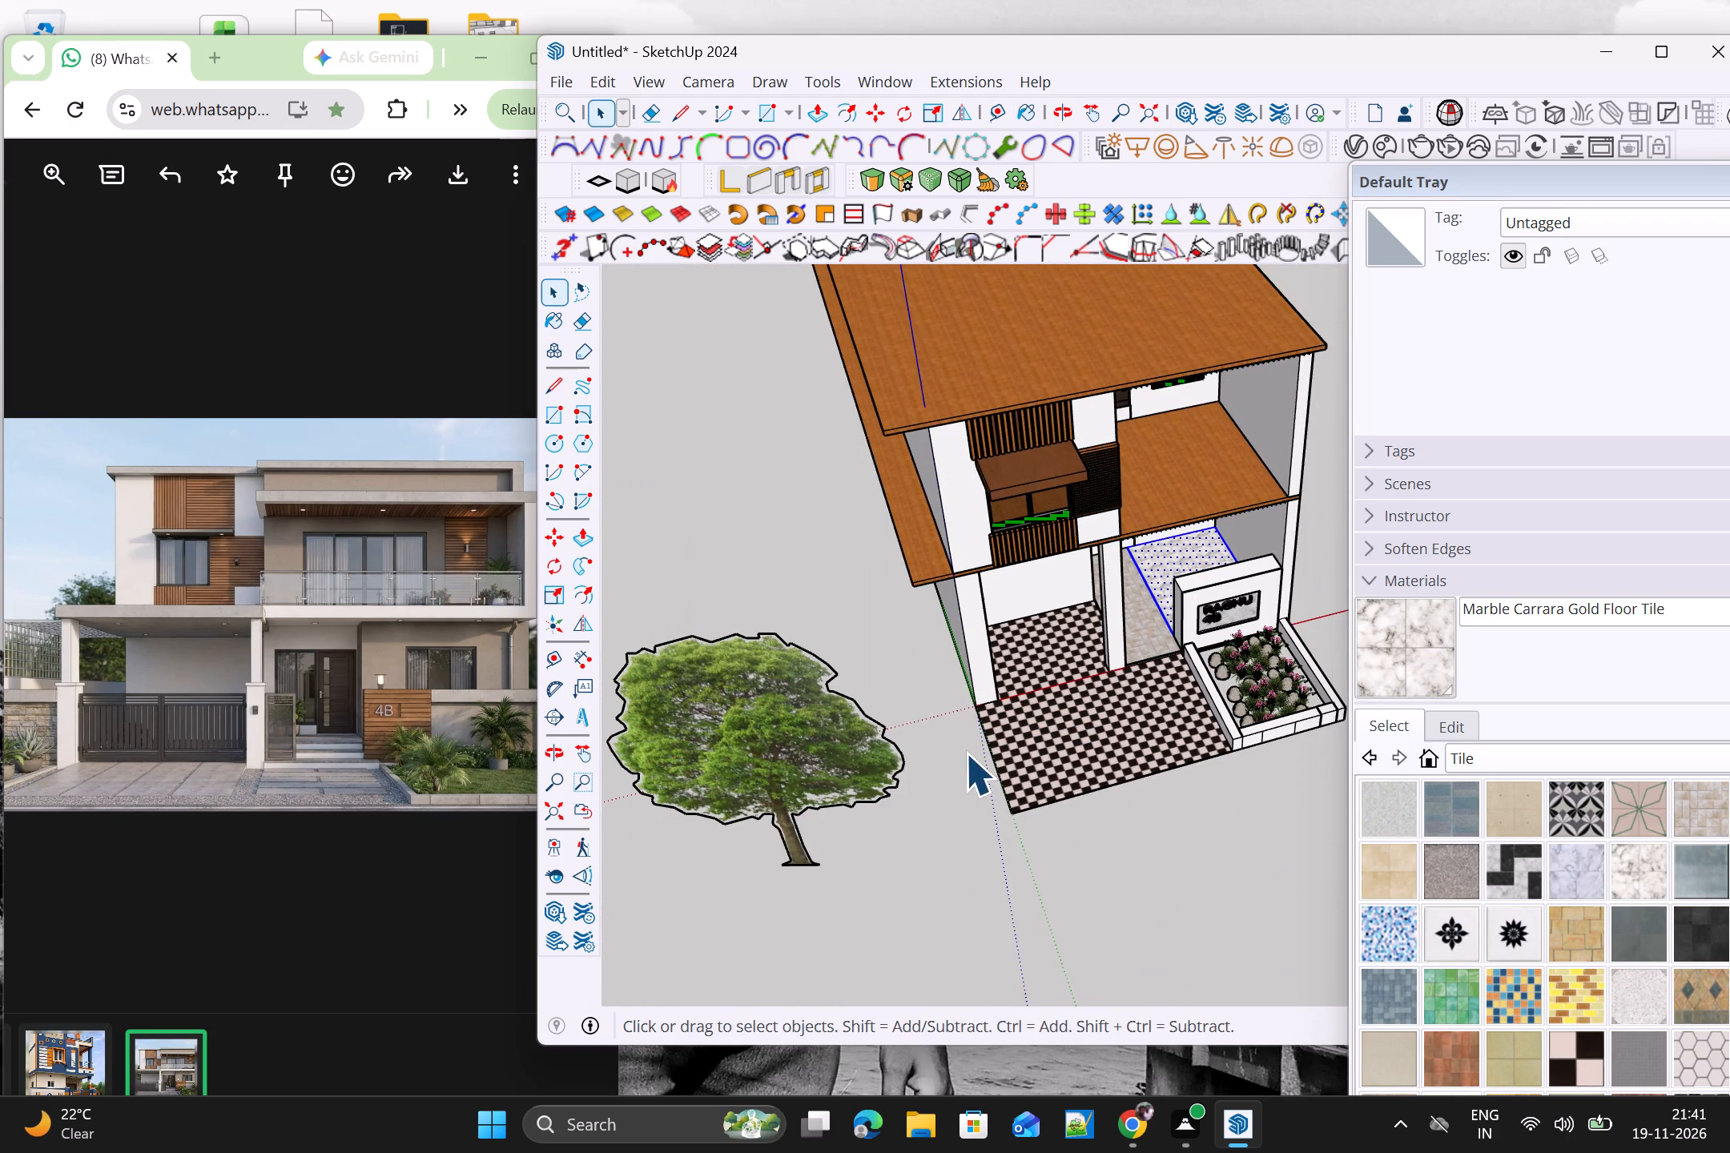
Examine the tiled entrance and driveway floors and the whole front elevation from several angles.
scroll(942, 757, "down", 4)
middle_click_drag(1144, 849, 847, 768)
scroll(984, 662, "up", 4)
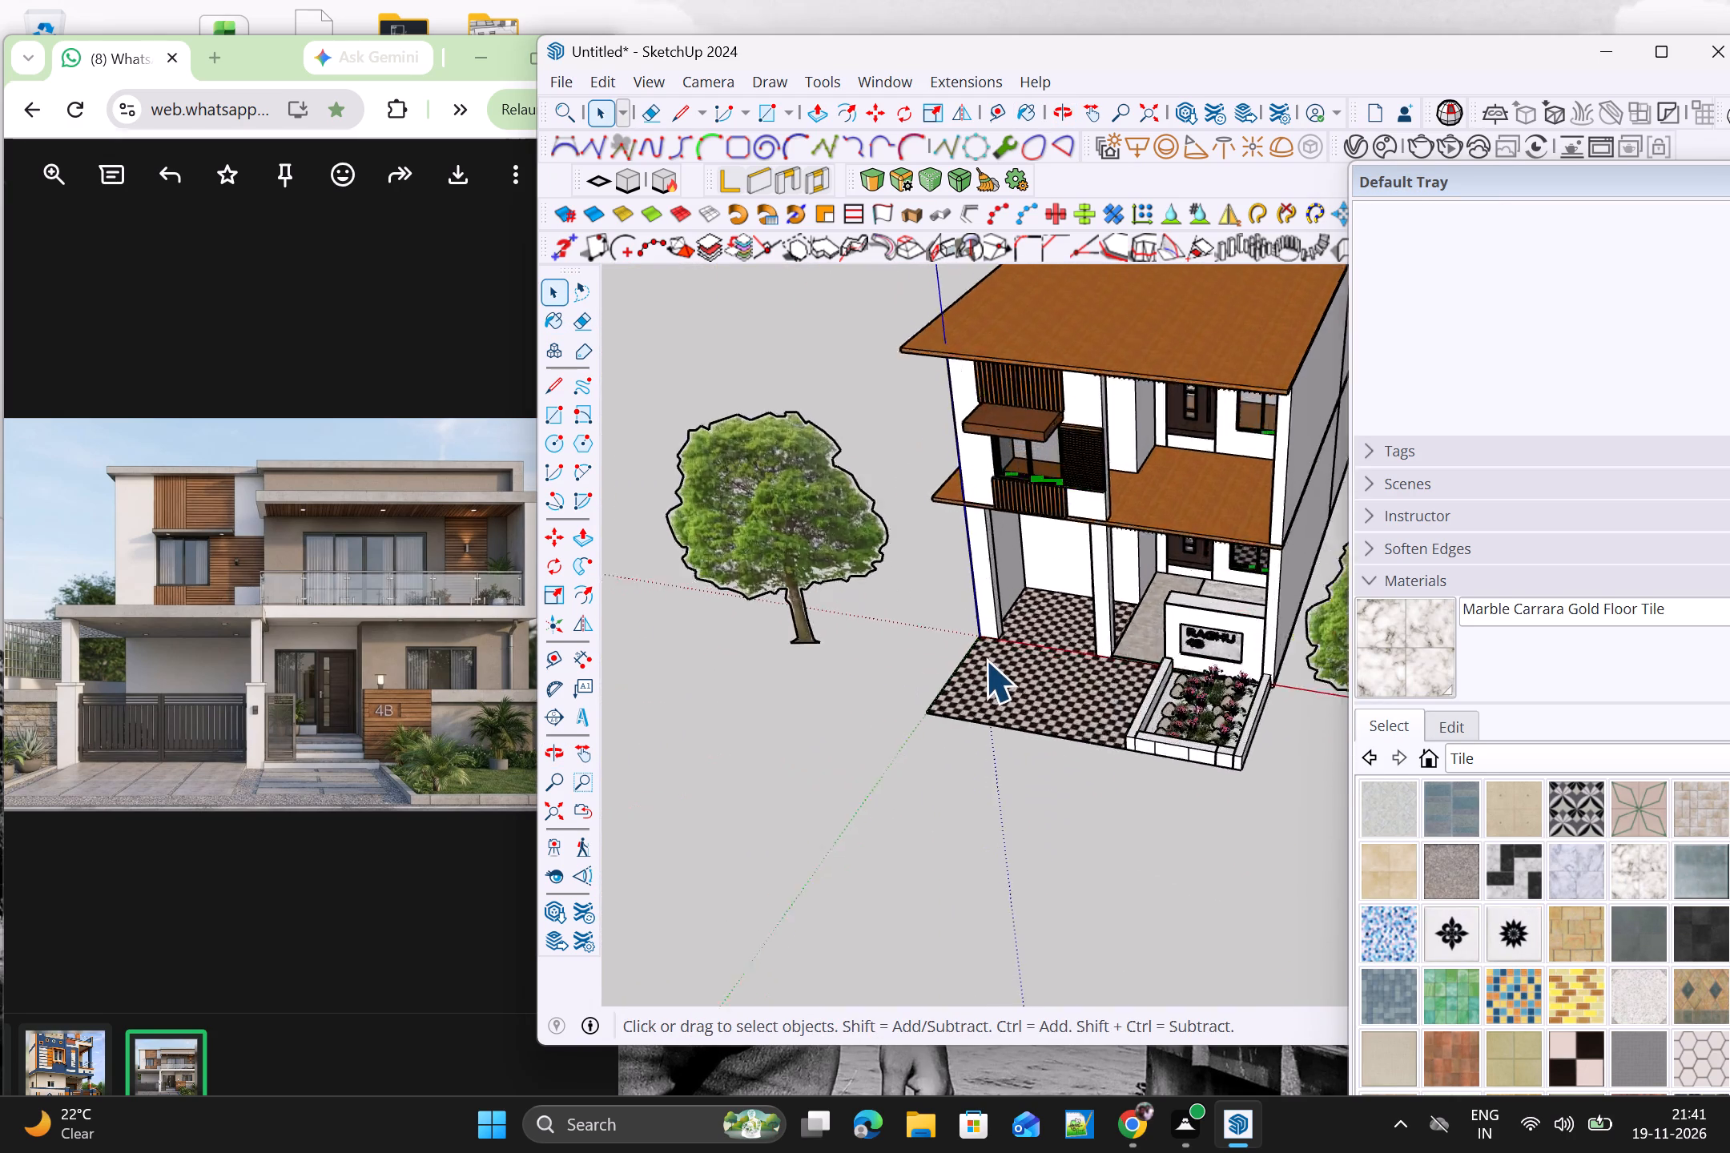
middle_click_drag(1017, 667, 1221, 574)
scroll(1220, 576, "up", 1)
scroll(1293, 597, "down", 3)
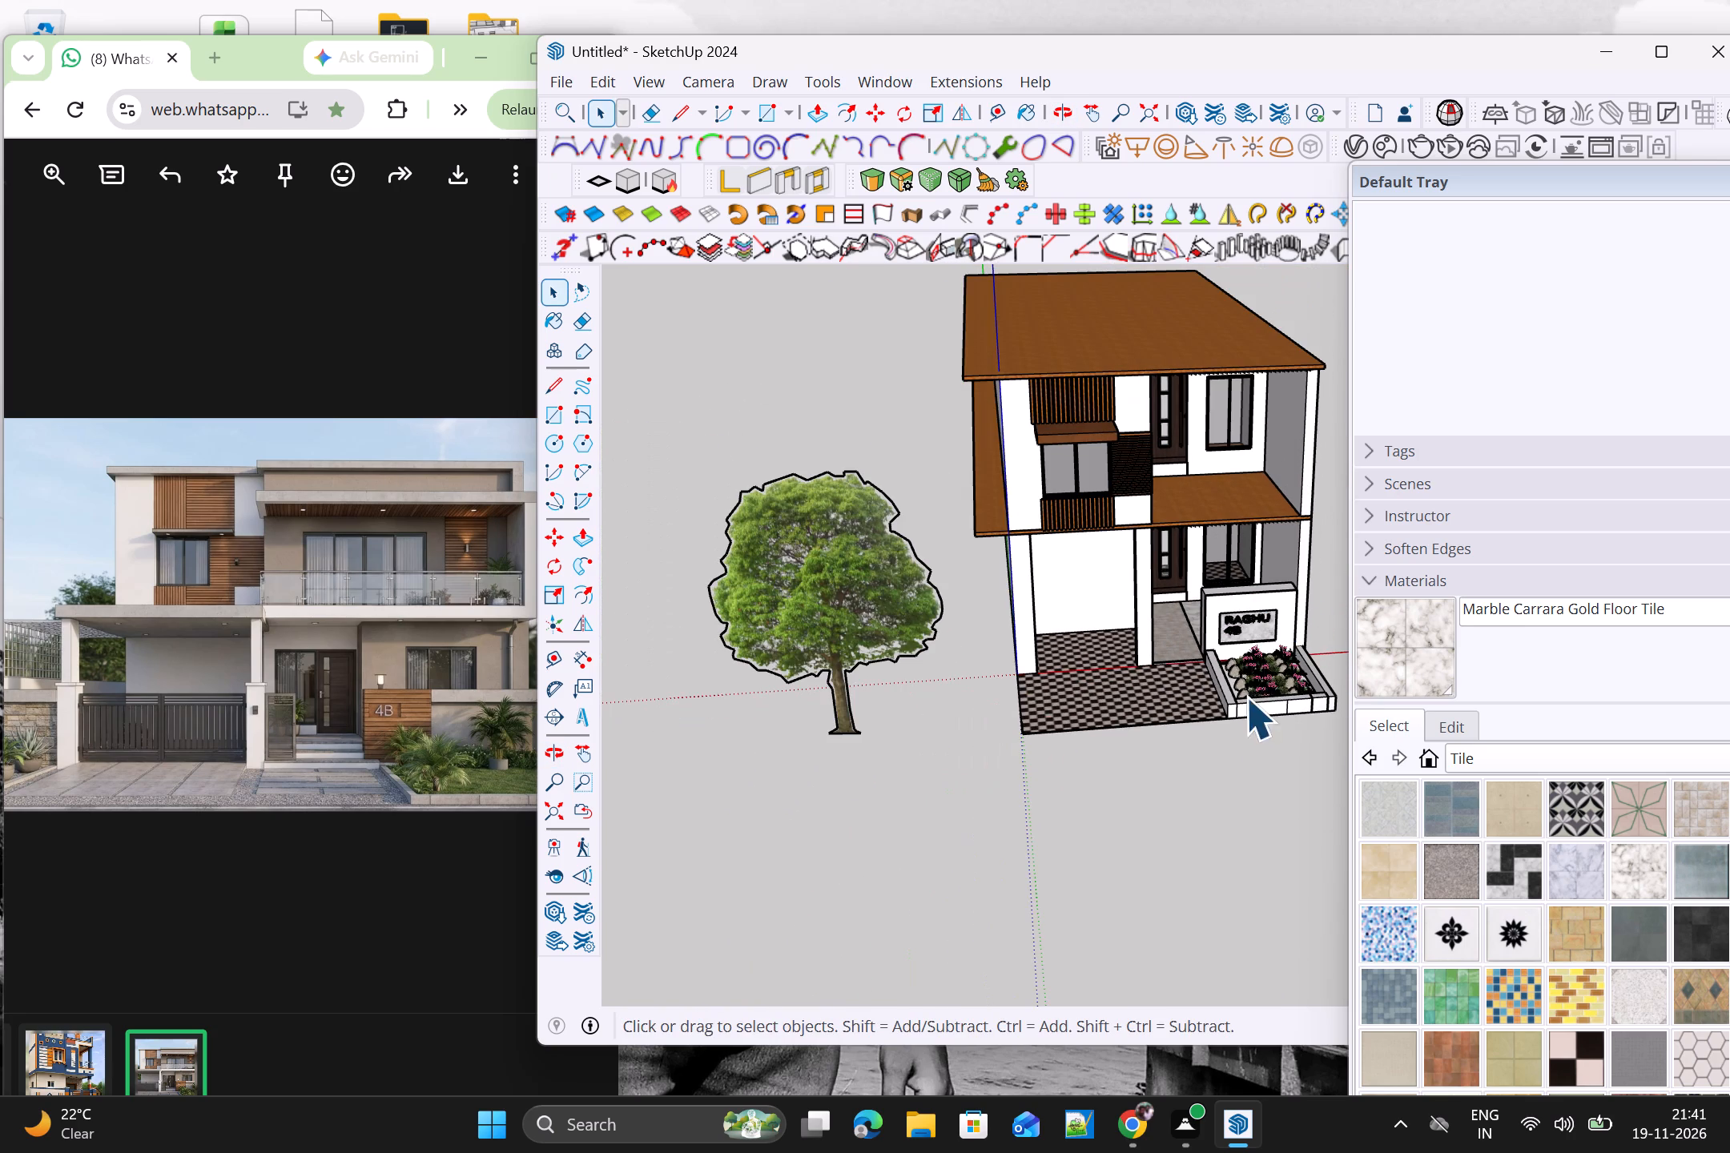
middle_click_drag(1219, 793, 1167, 660)
scroll(1180, 733, "up", 3)
middle_click_drag(1172, 743, 1148, 797)
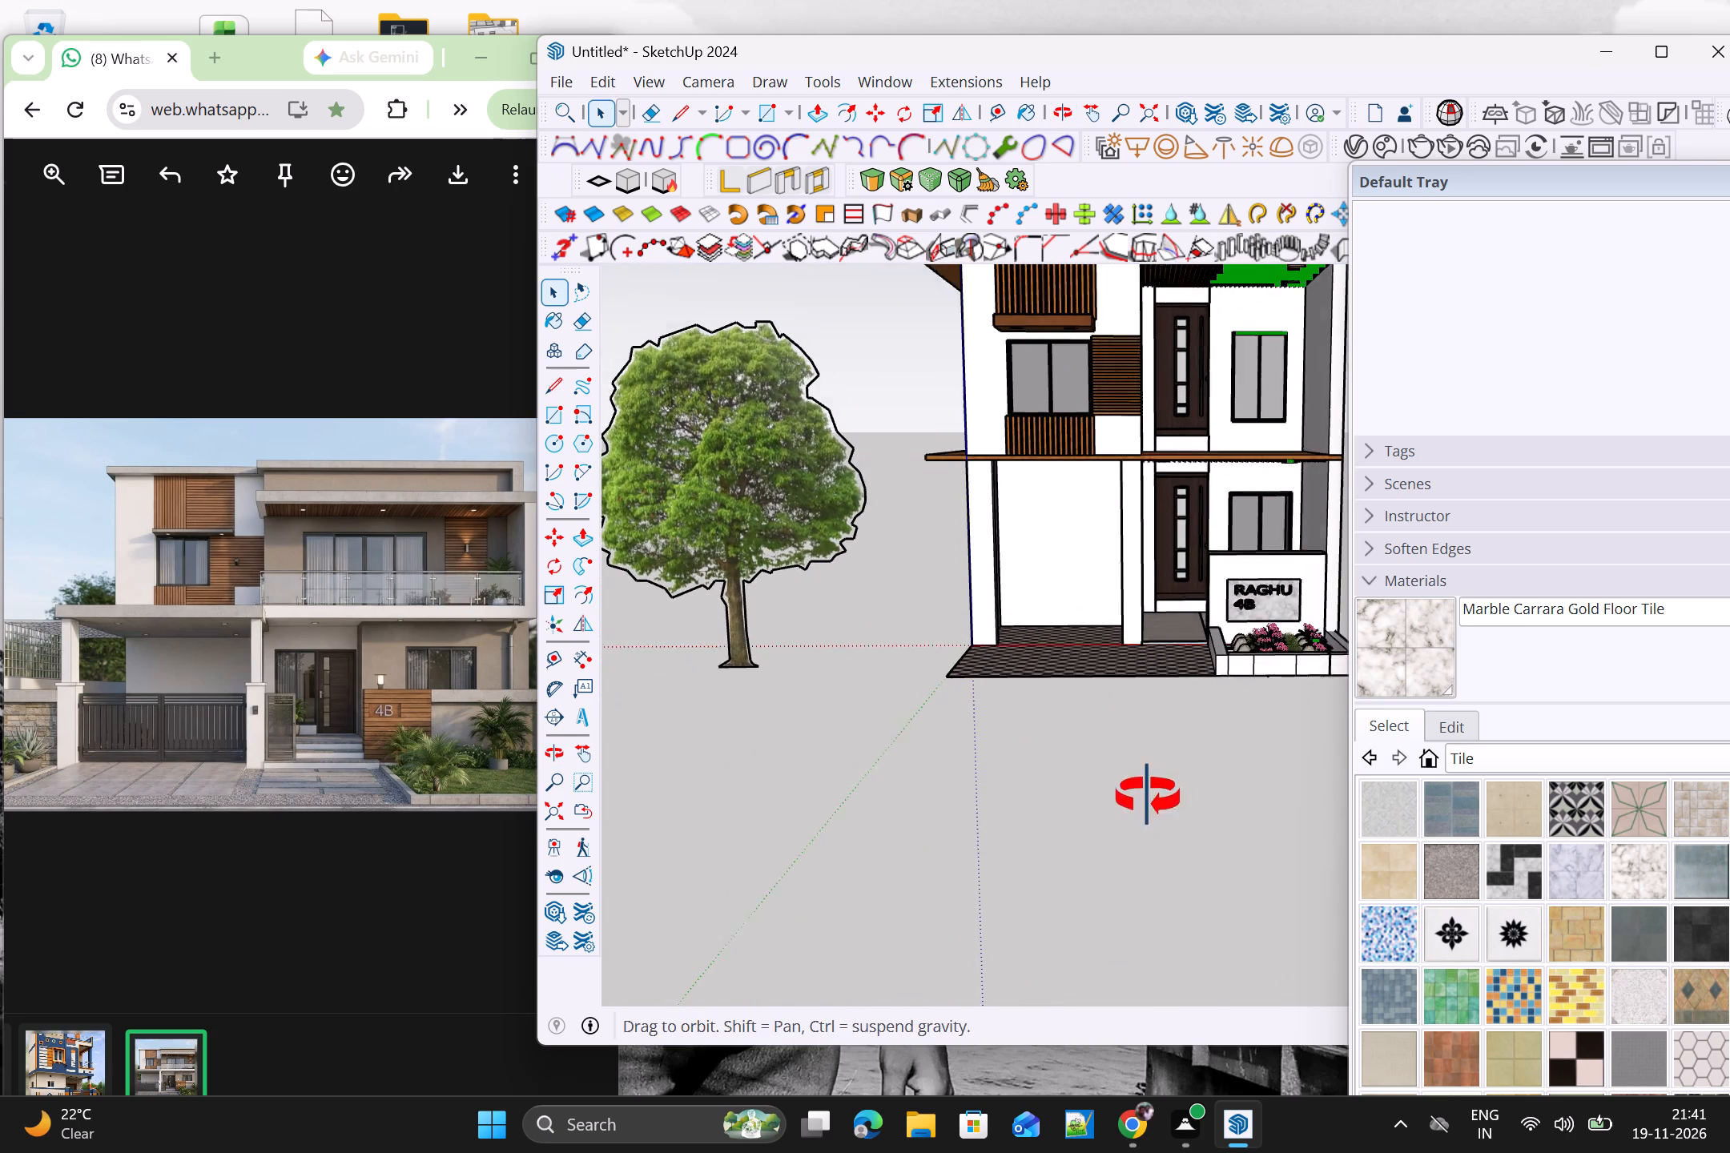
middle_click_drag(1148, 797, 1131, 864)
scroll(1124, 818, "up", 4)
scroll(1130, 669, "down", 3)
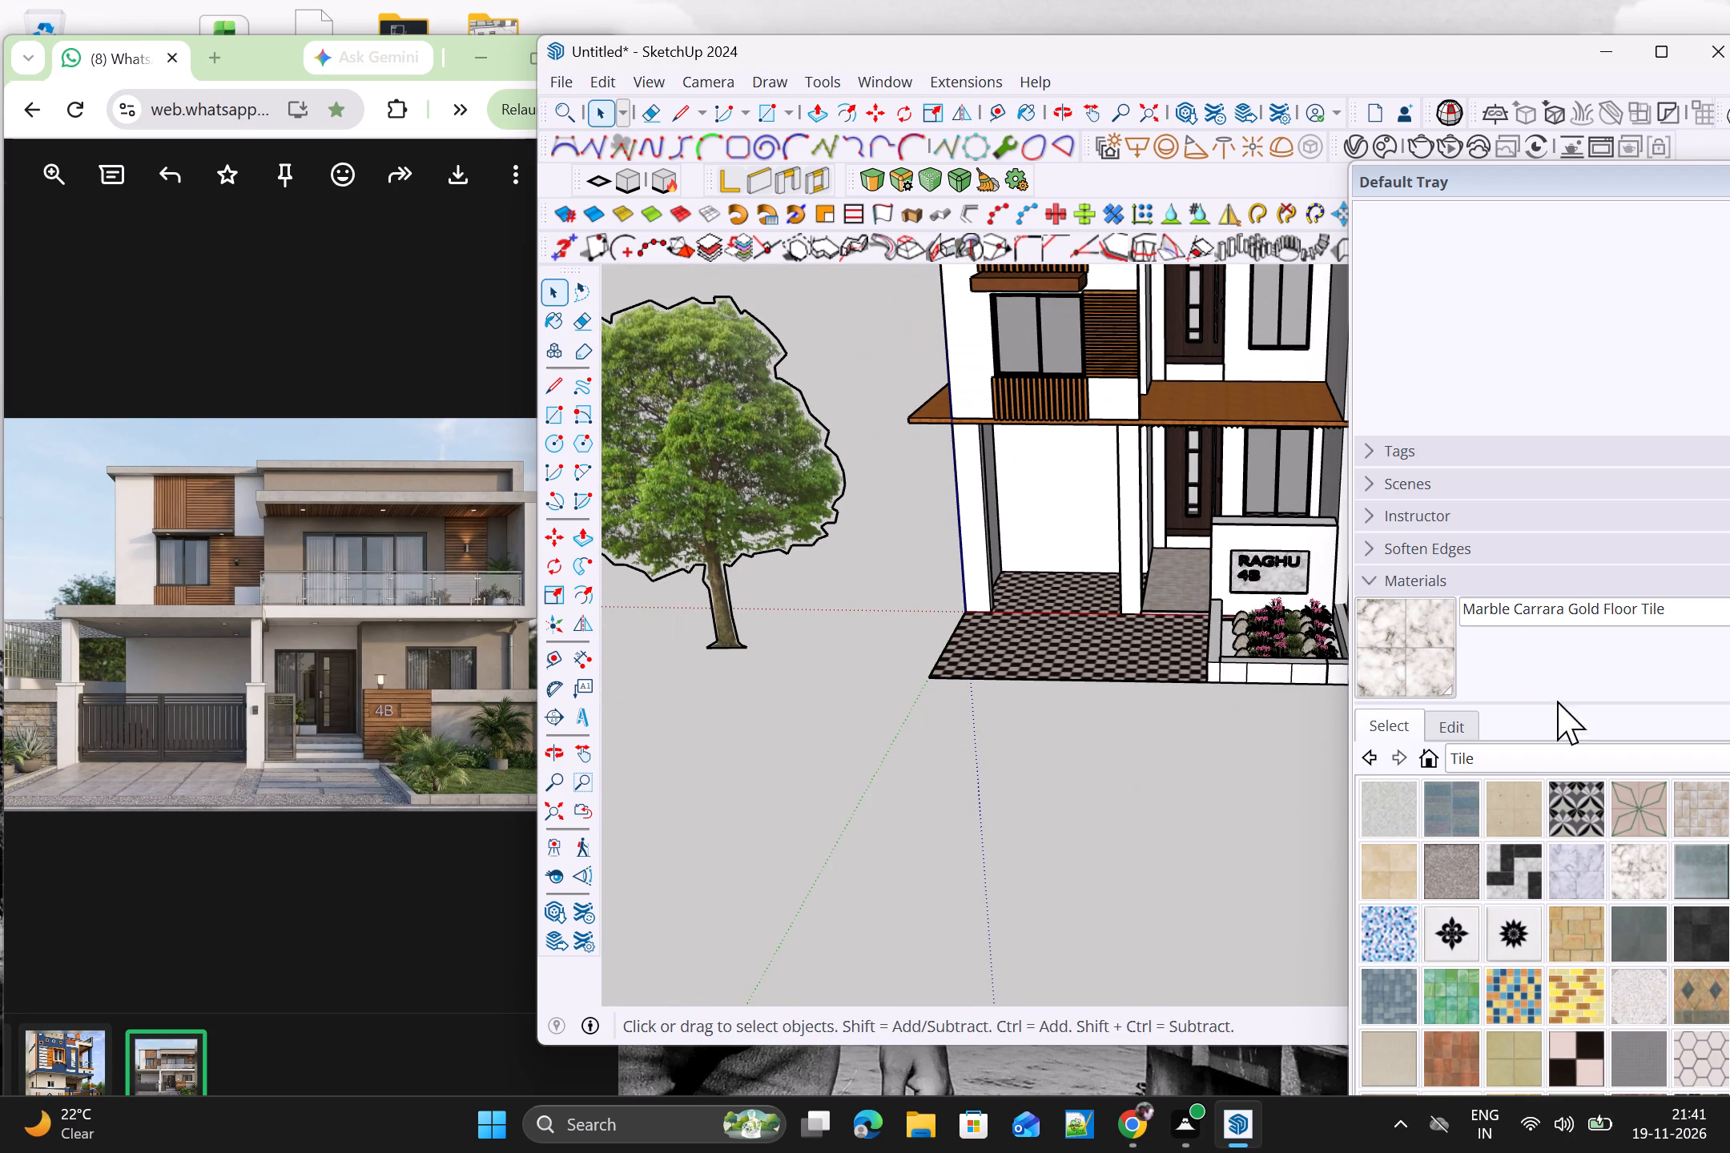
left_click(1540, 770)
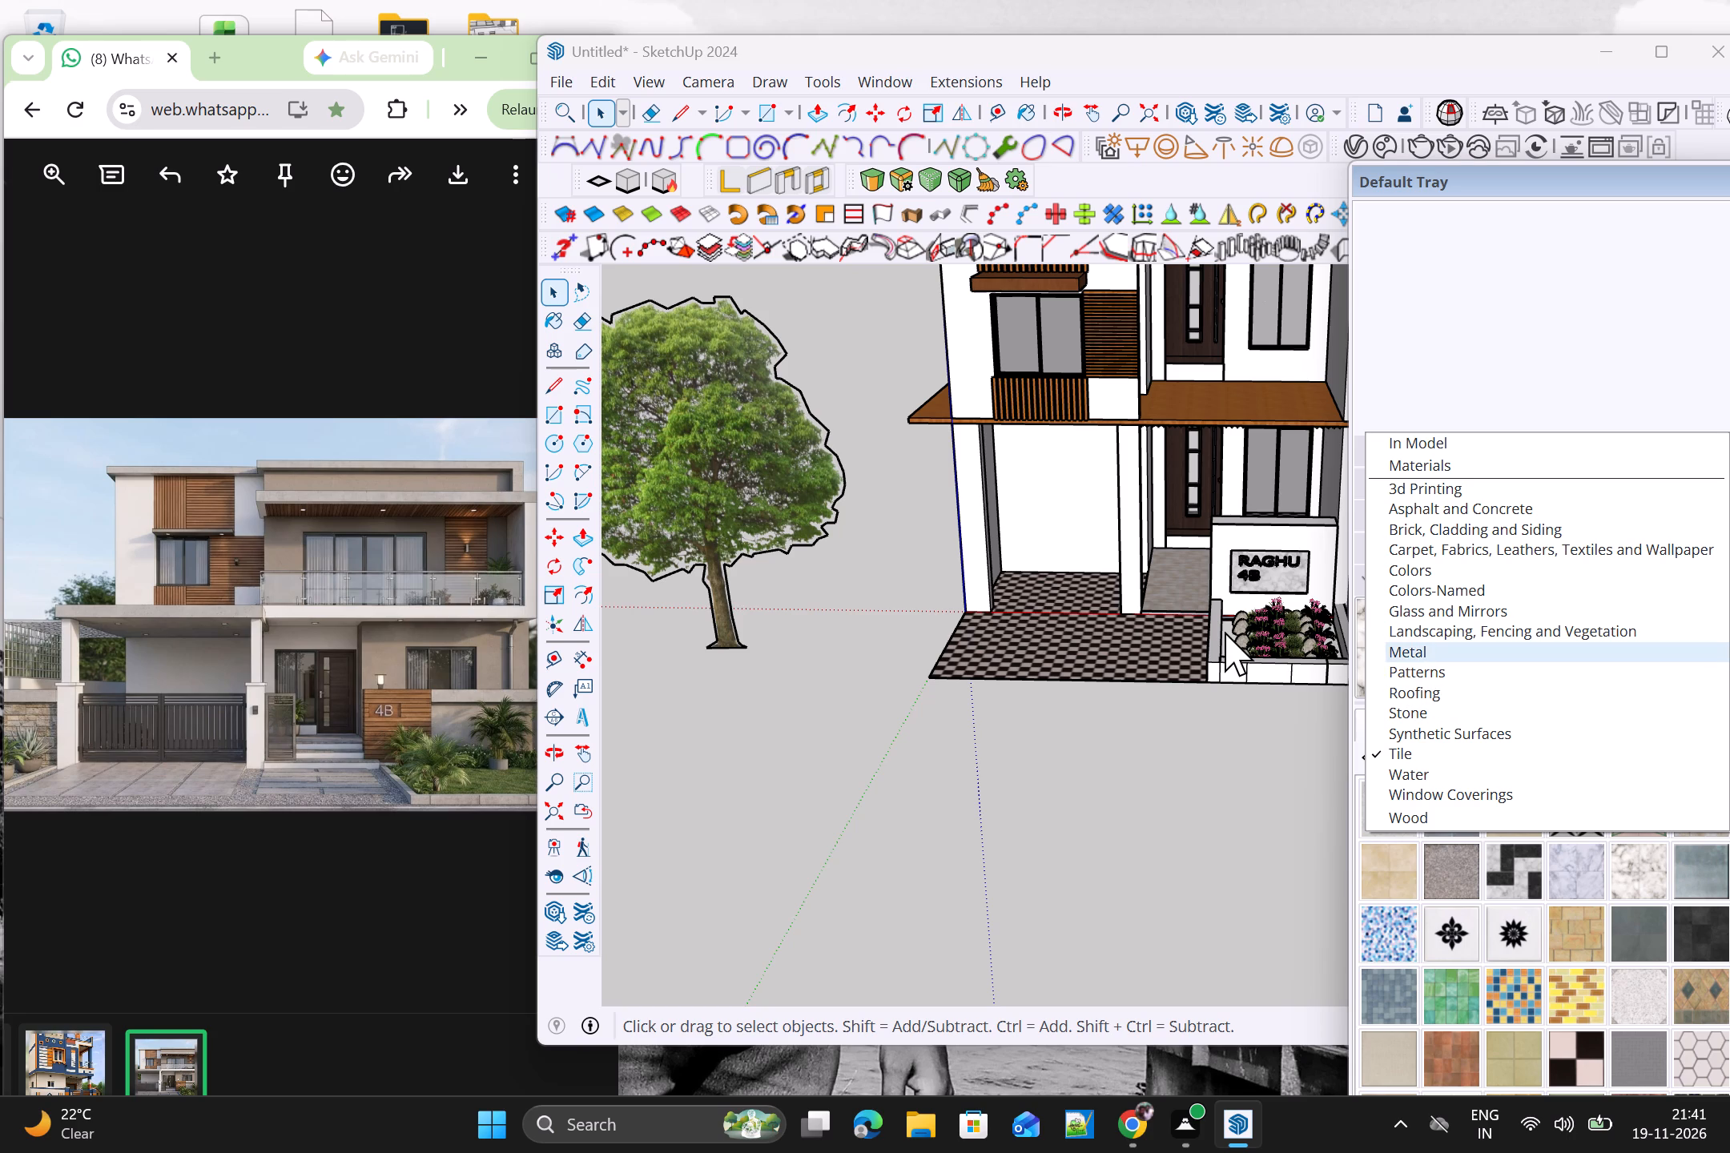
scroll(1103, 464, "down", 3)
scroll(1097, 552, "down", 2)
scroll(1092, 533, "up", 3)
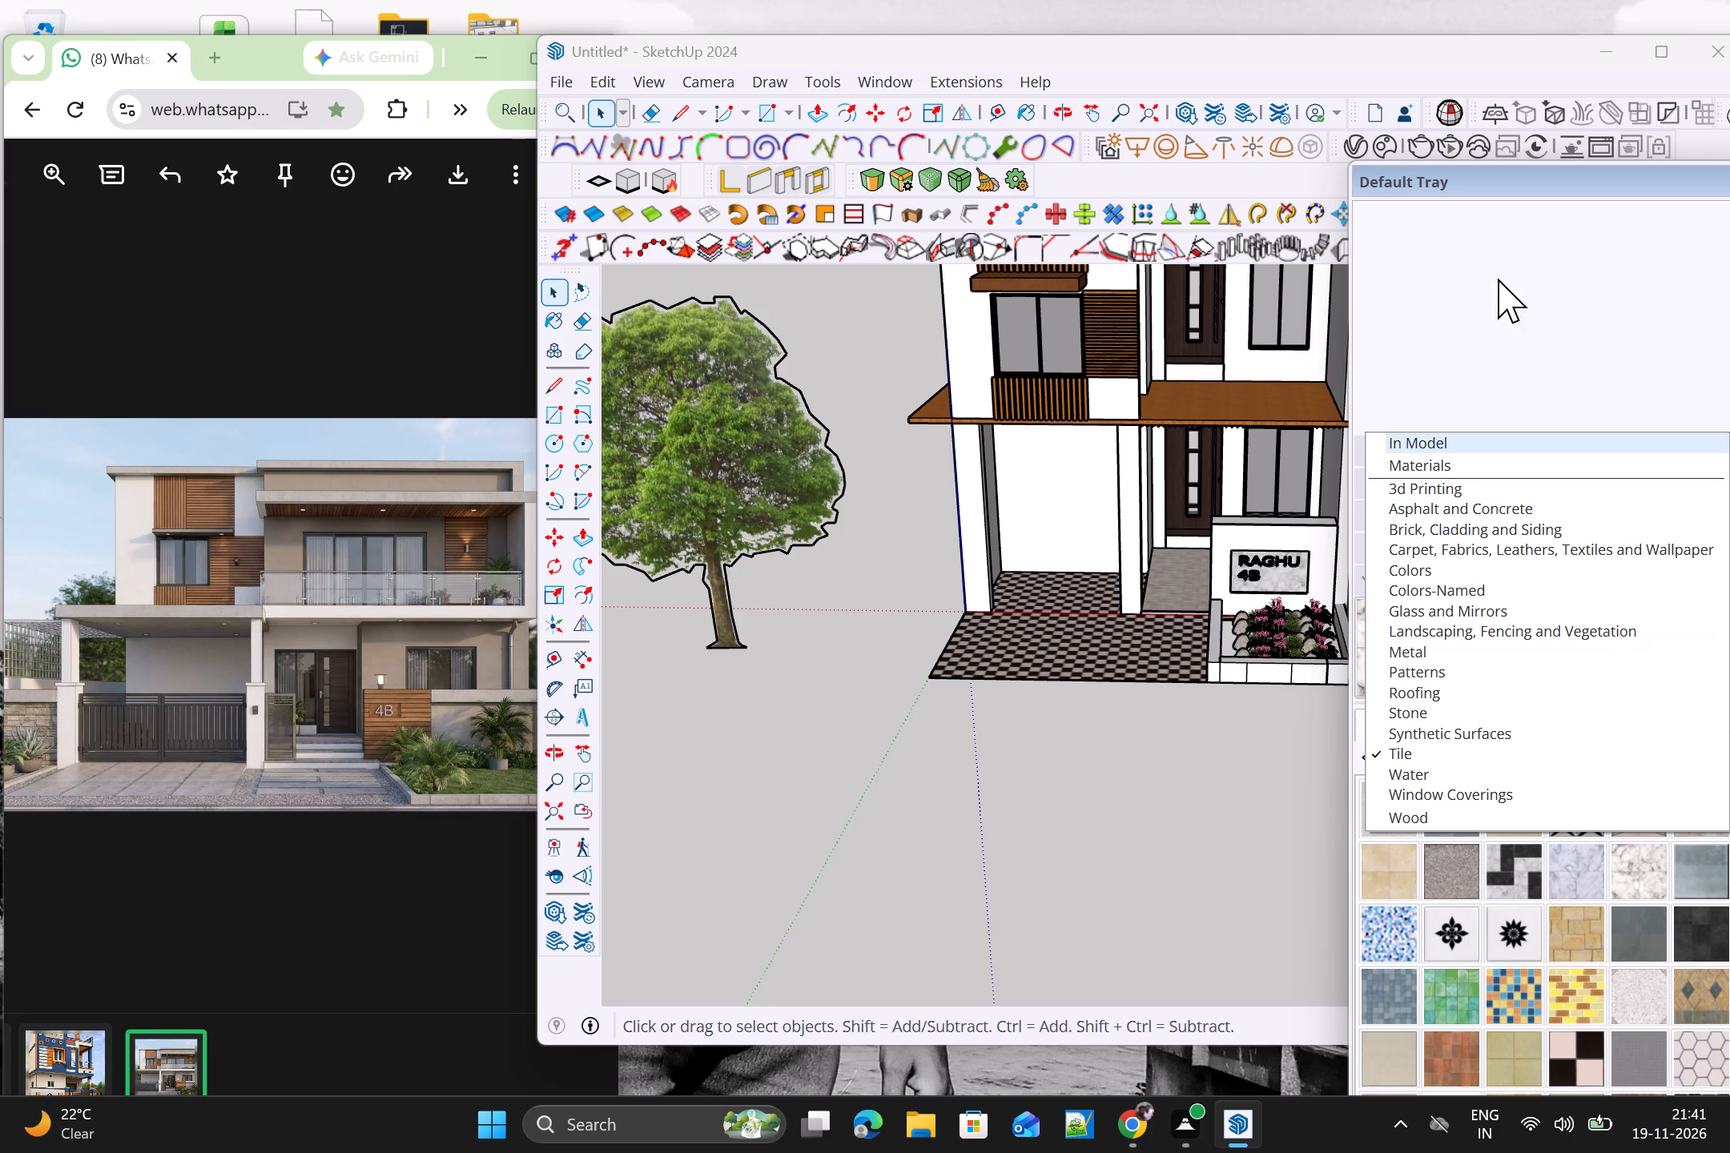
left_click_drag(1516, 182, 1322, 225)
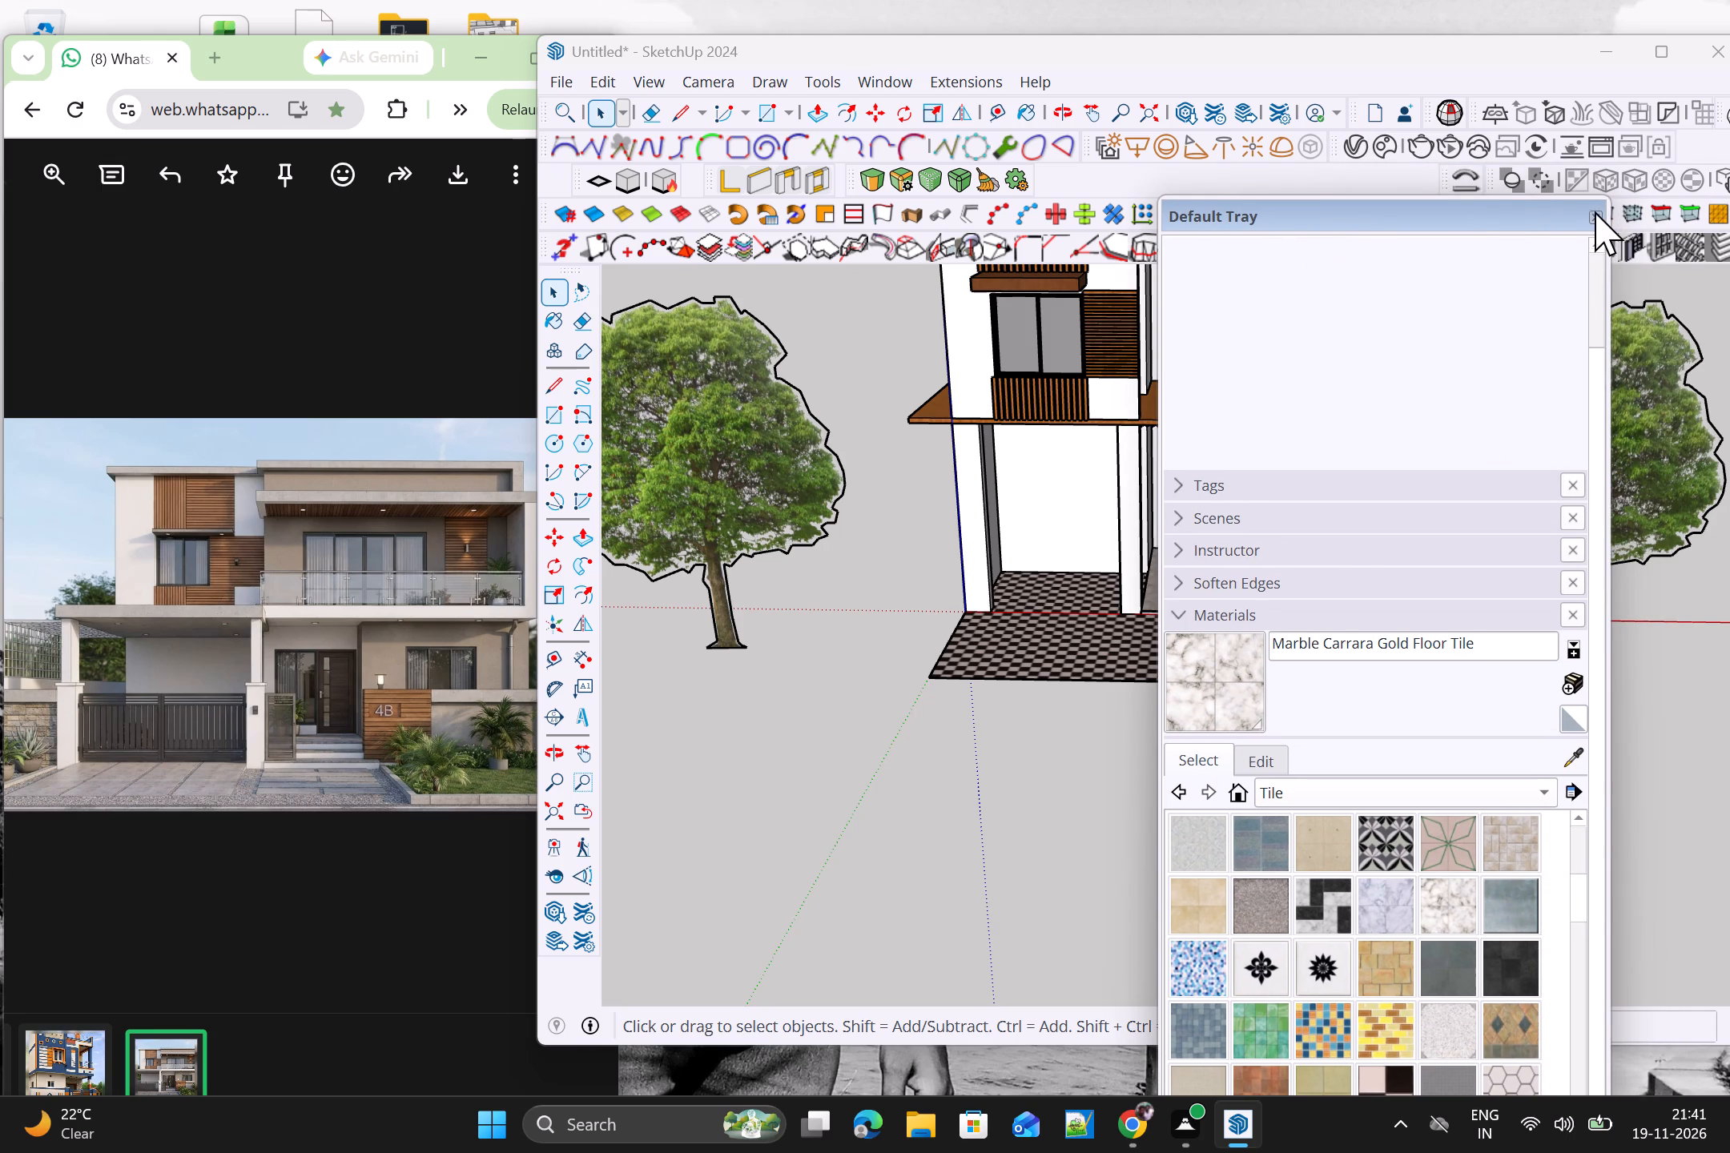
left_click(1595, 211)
Open the group of the car porch's back wall, select the wall face and activate the Paint Bucket.
scroll(994, 552, "up", 5)
middle_click_drag(1095, 514, 1173, 395)
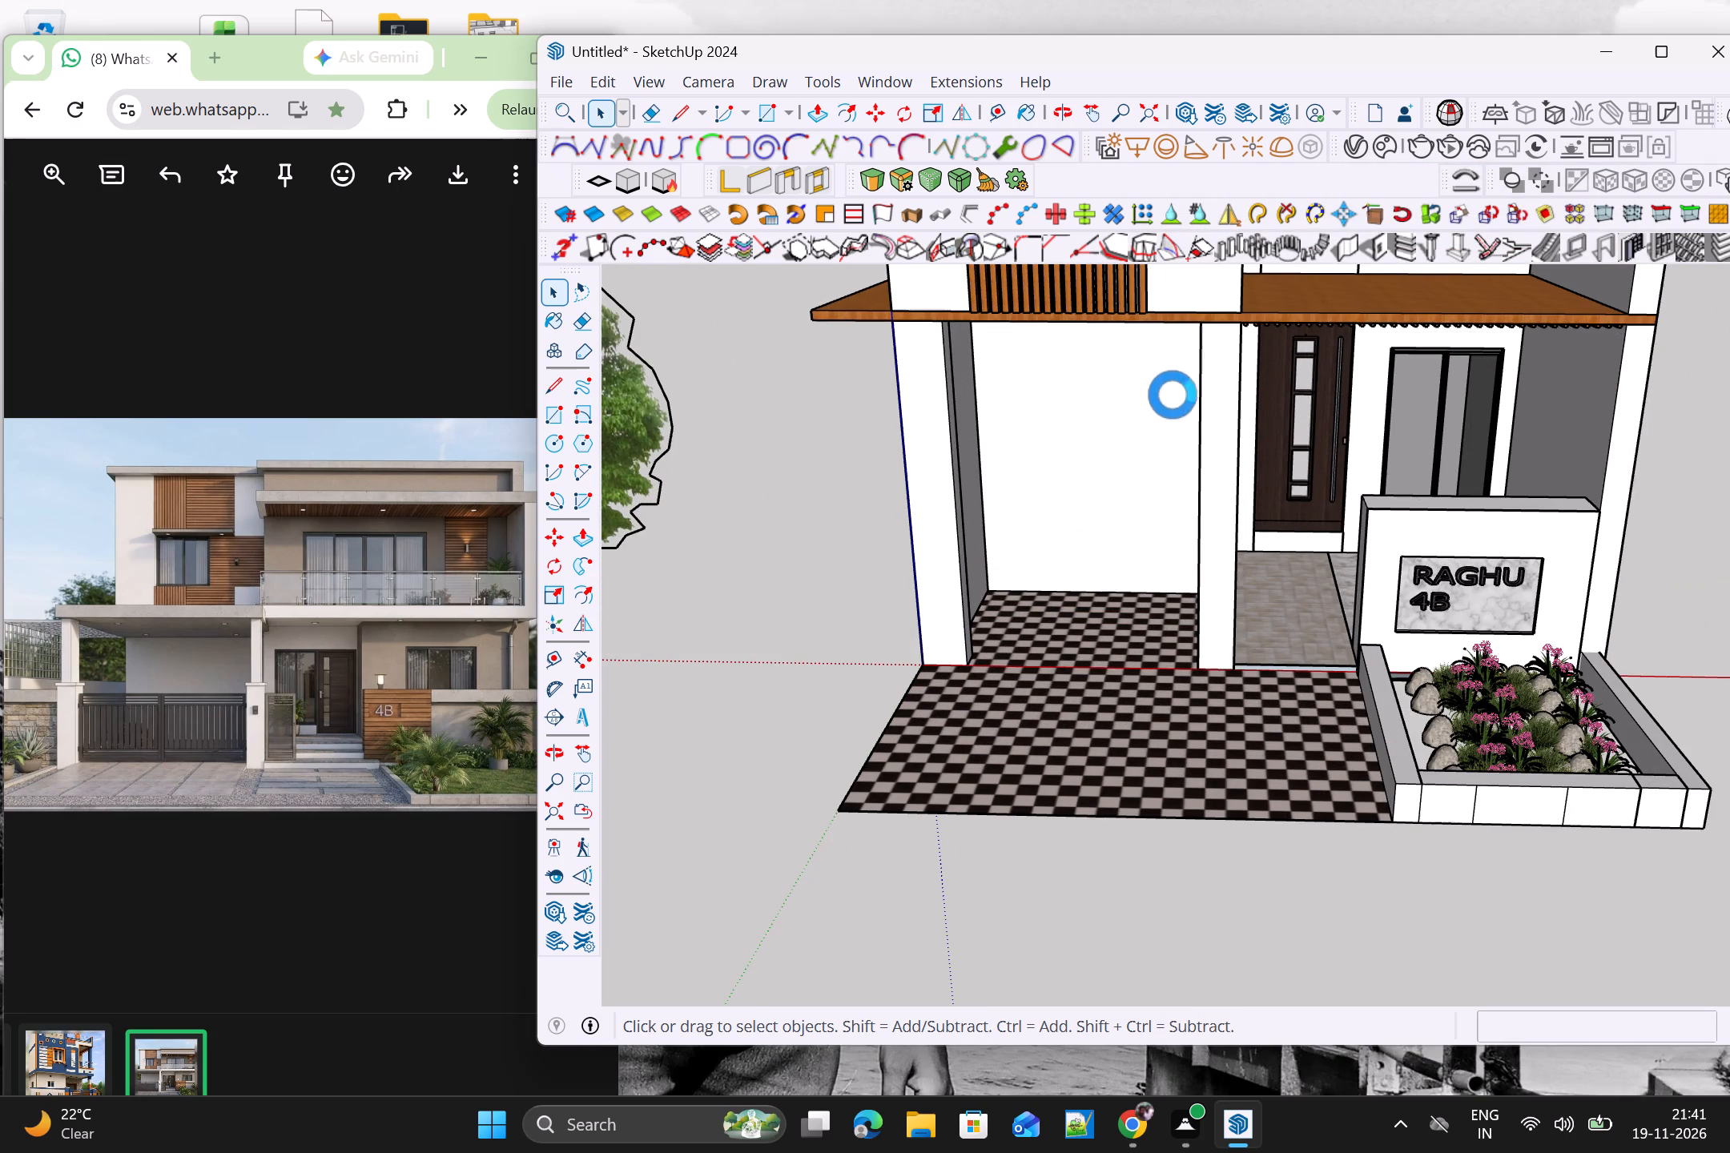
middle_click_drag(1173, 395, 1179, 368)
scroll(1112, 402, "down", 3)
middle_click_drag(1145, 428, 1194, 310)
scroll(1056, 410, "up", 3)
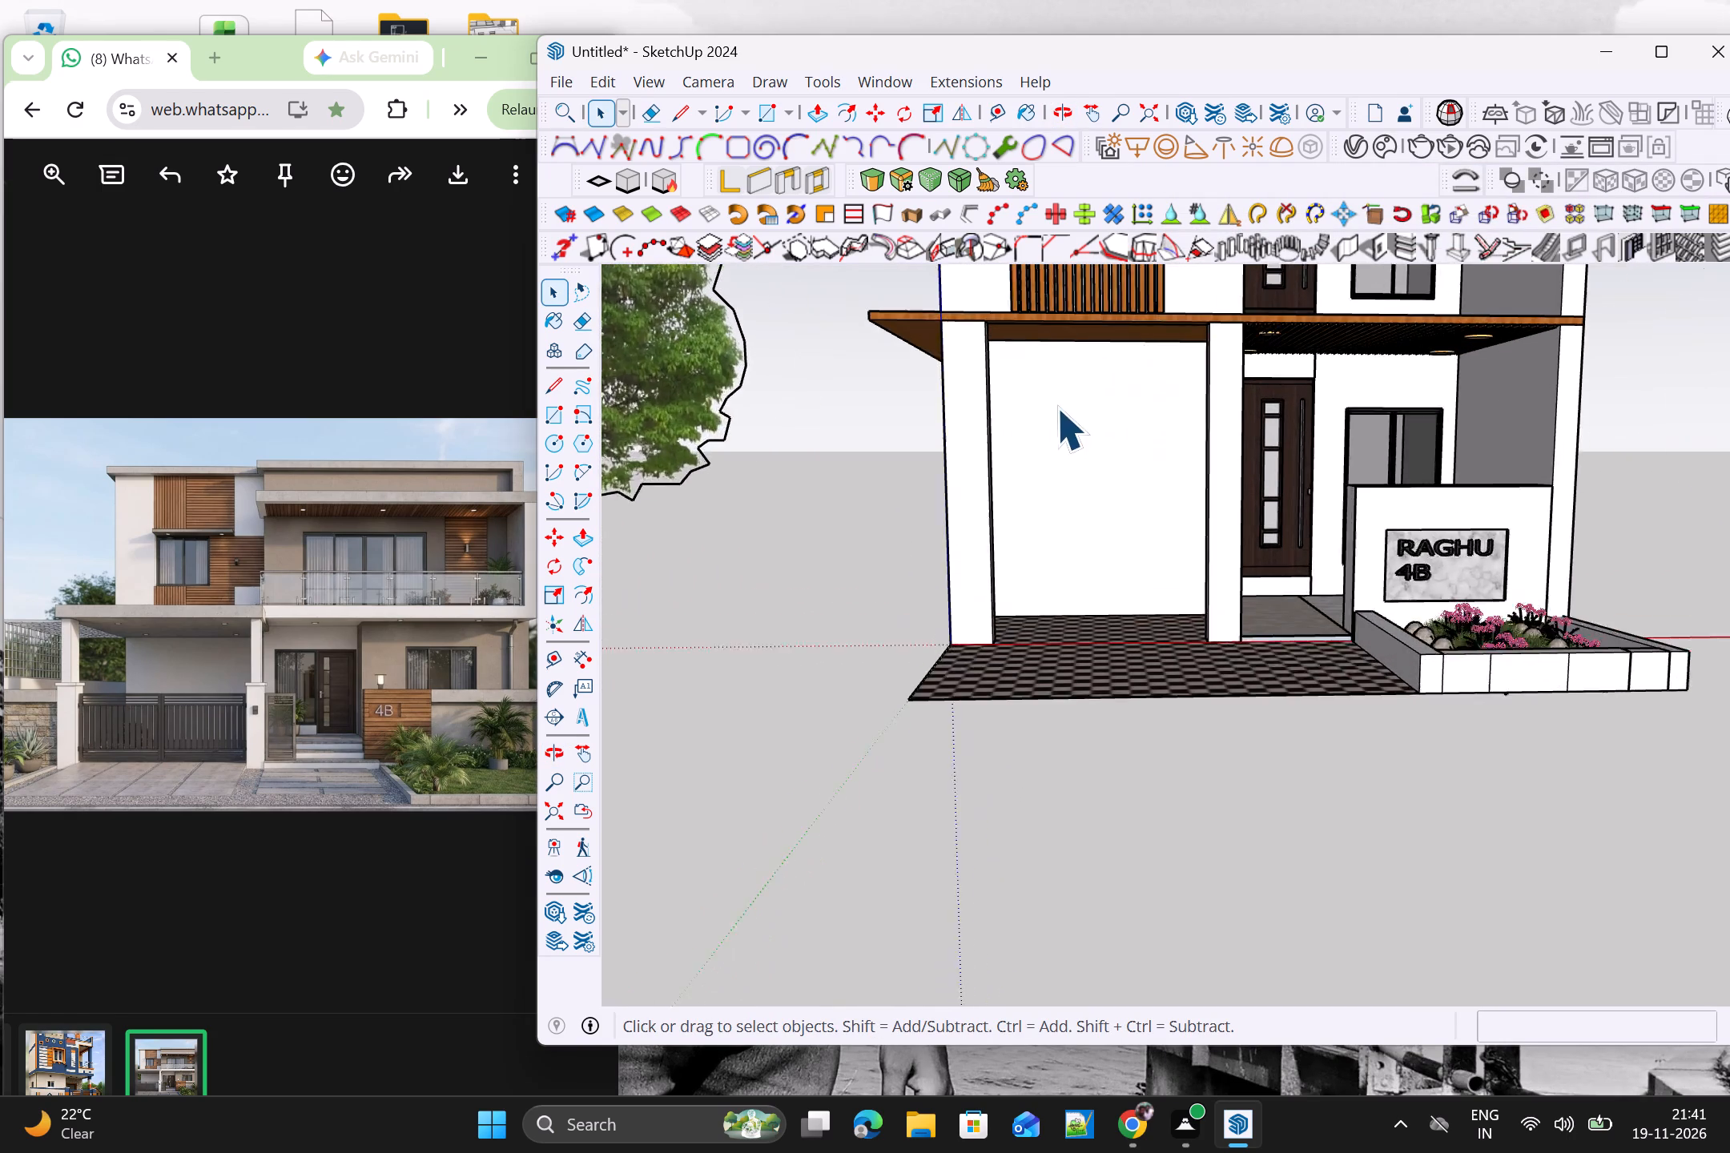
triple_click(1104, 462)
scroll(1157, 471, "up", 1)
middle_click_drag(1159, 480, 1066, 568)
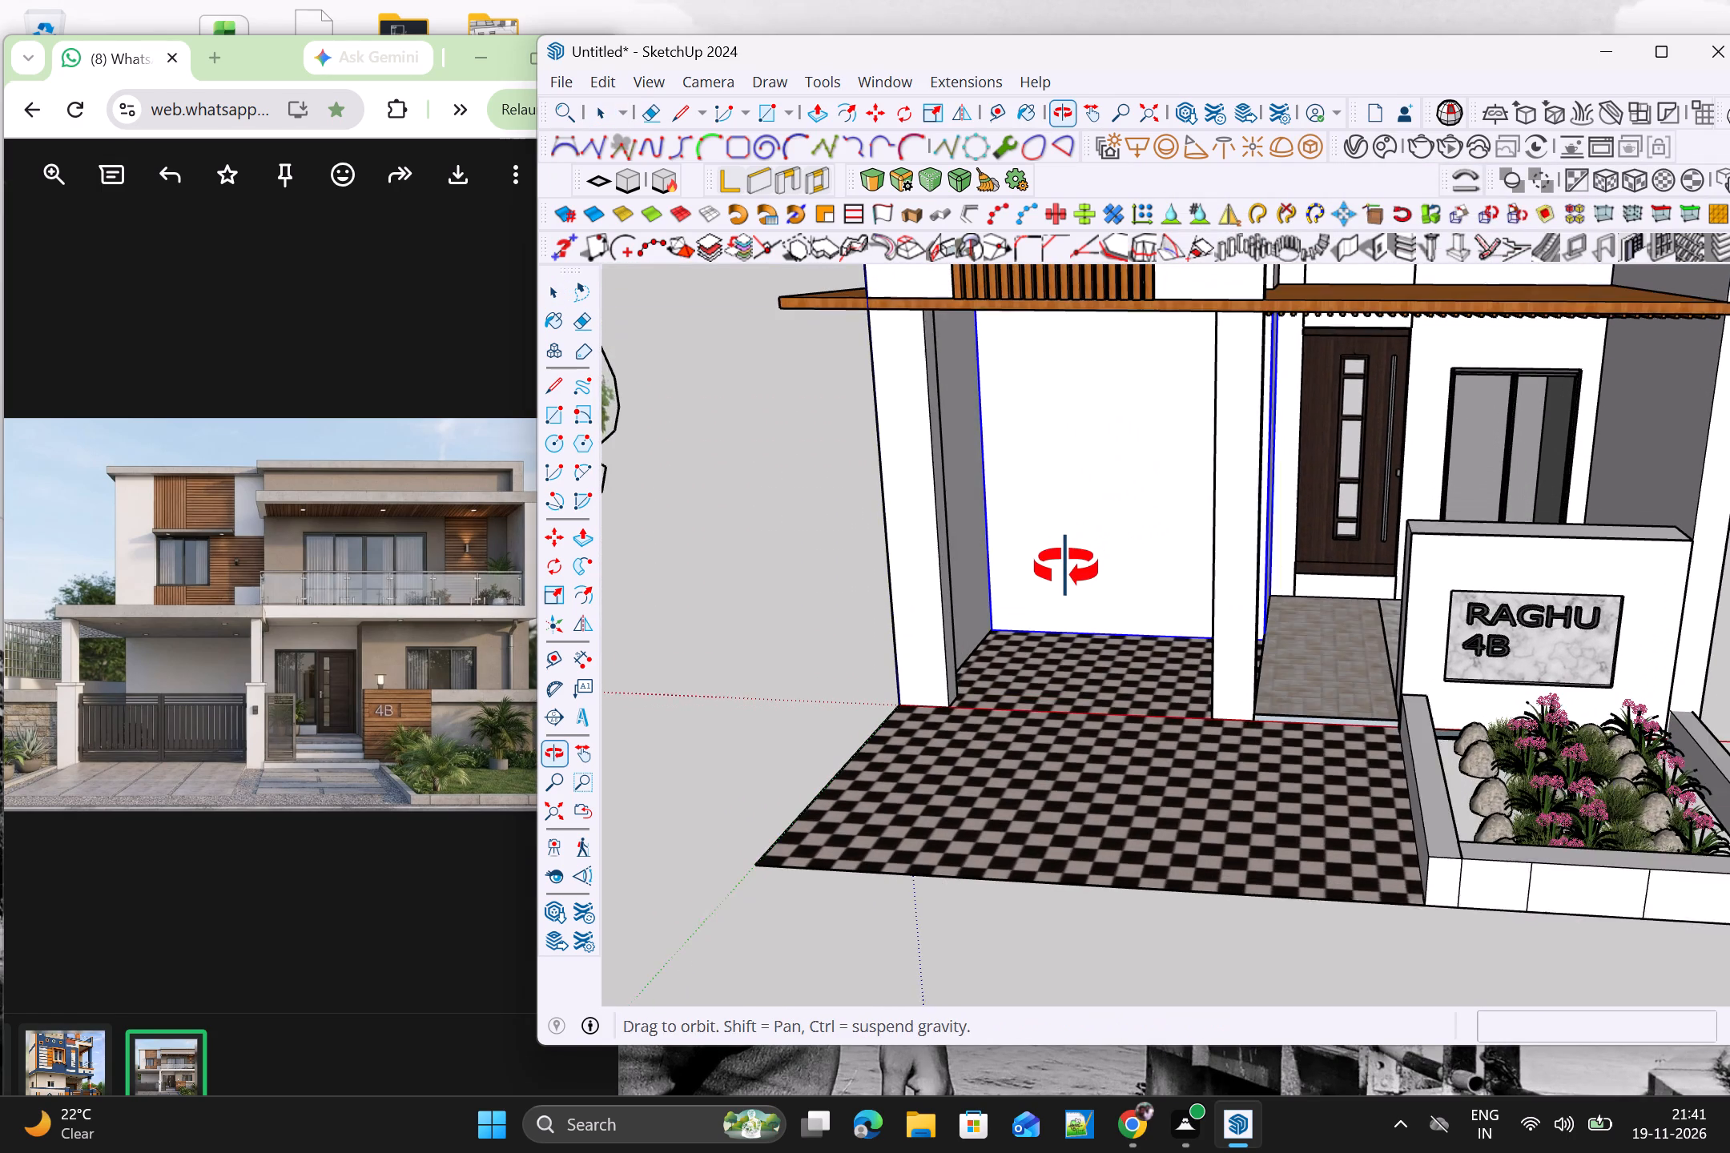
middle_click_drag(1066, 568, 1165, 542)
scroll(1129, 488, "up", 3)
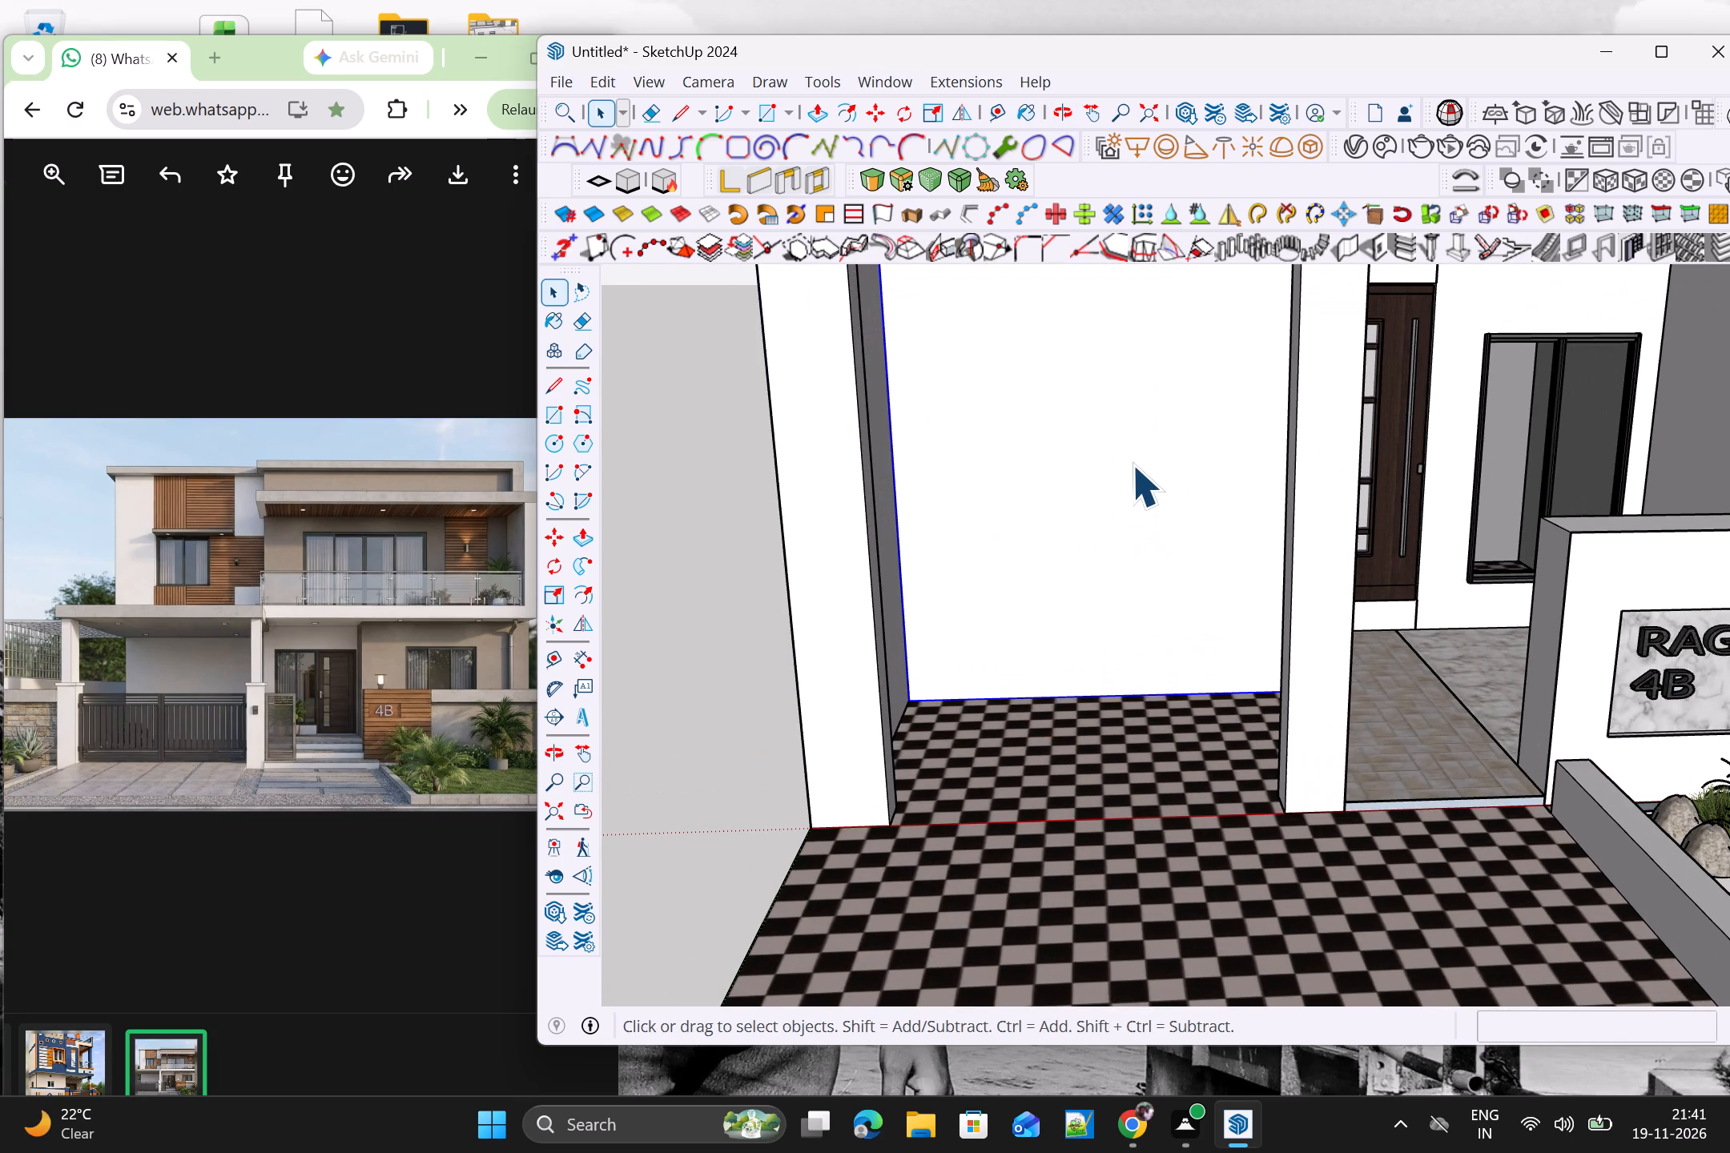
triple_click(1132, 464)
left_click(1132, 460)
scroll(1122, 464, "down", 8)
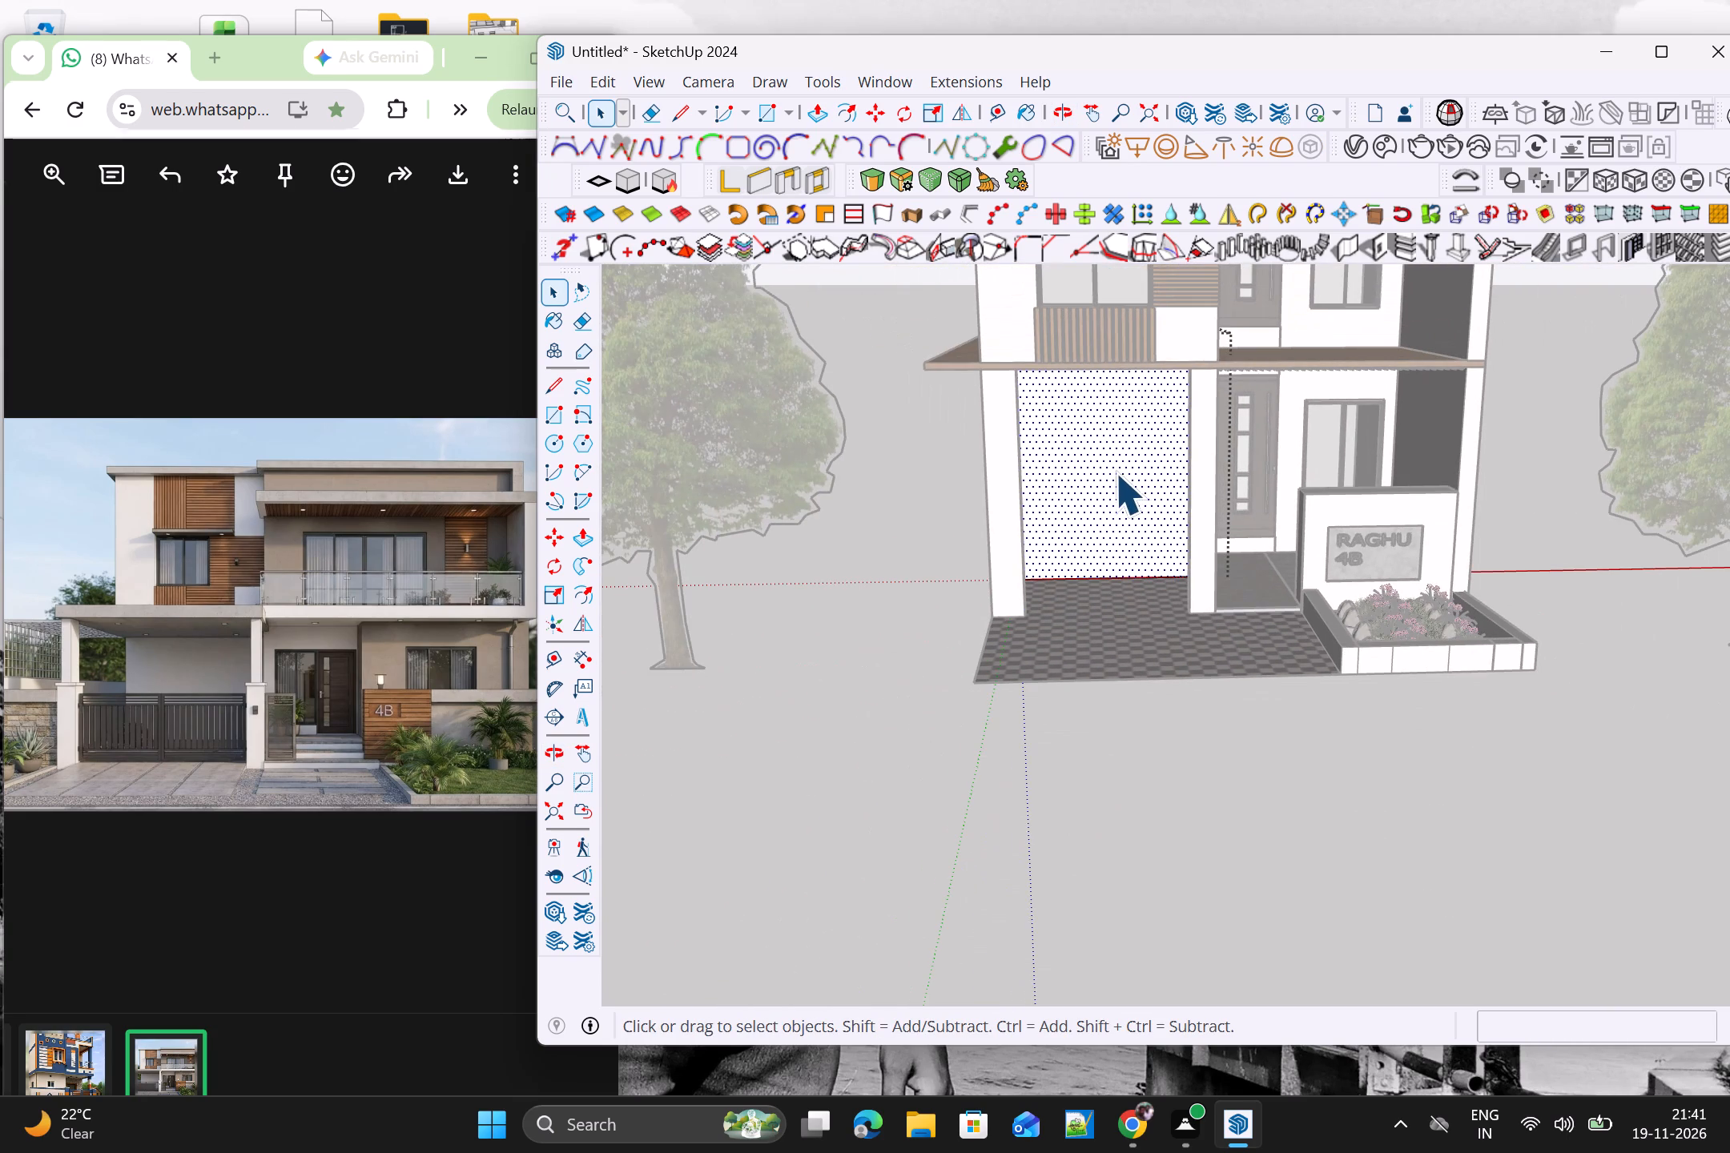
key("b")
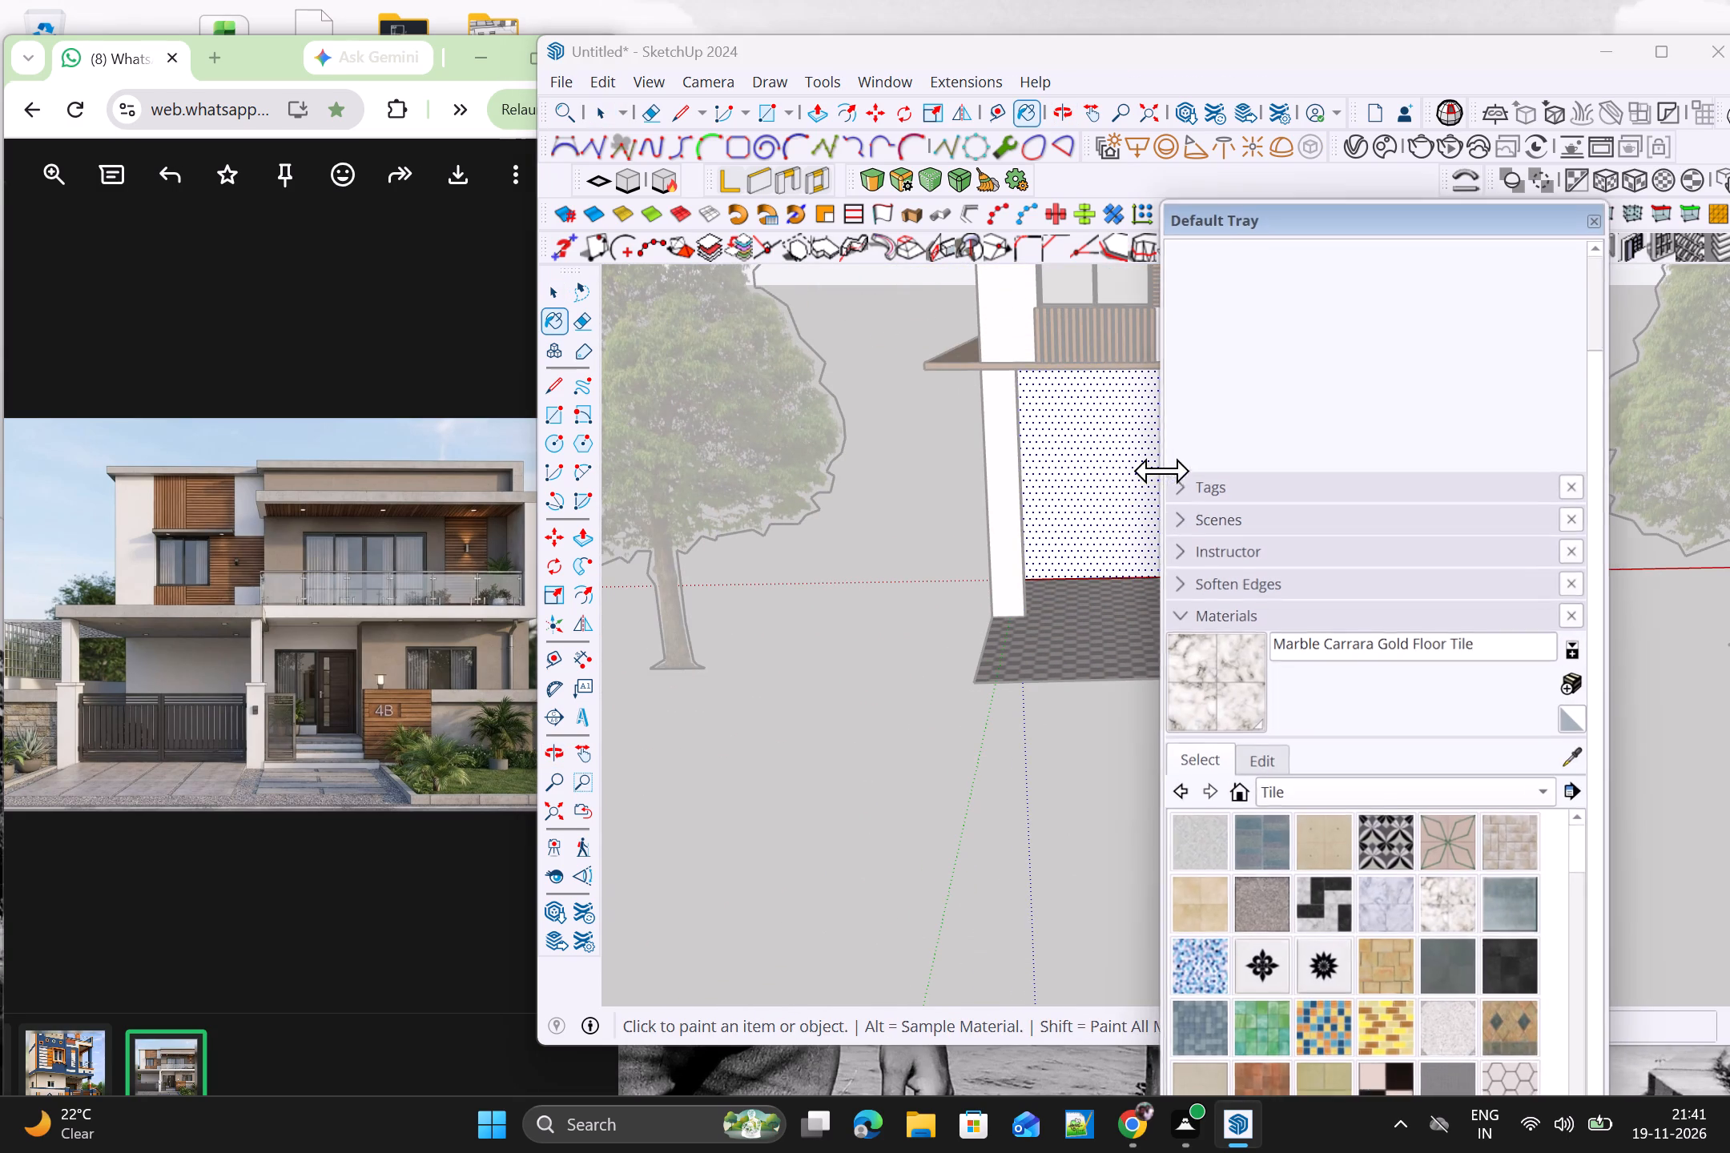
scroll(1372, 805, "down", 1)
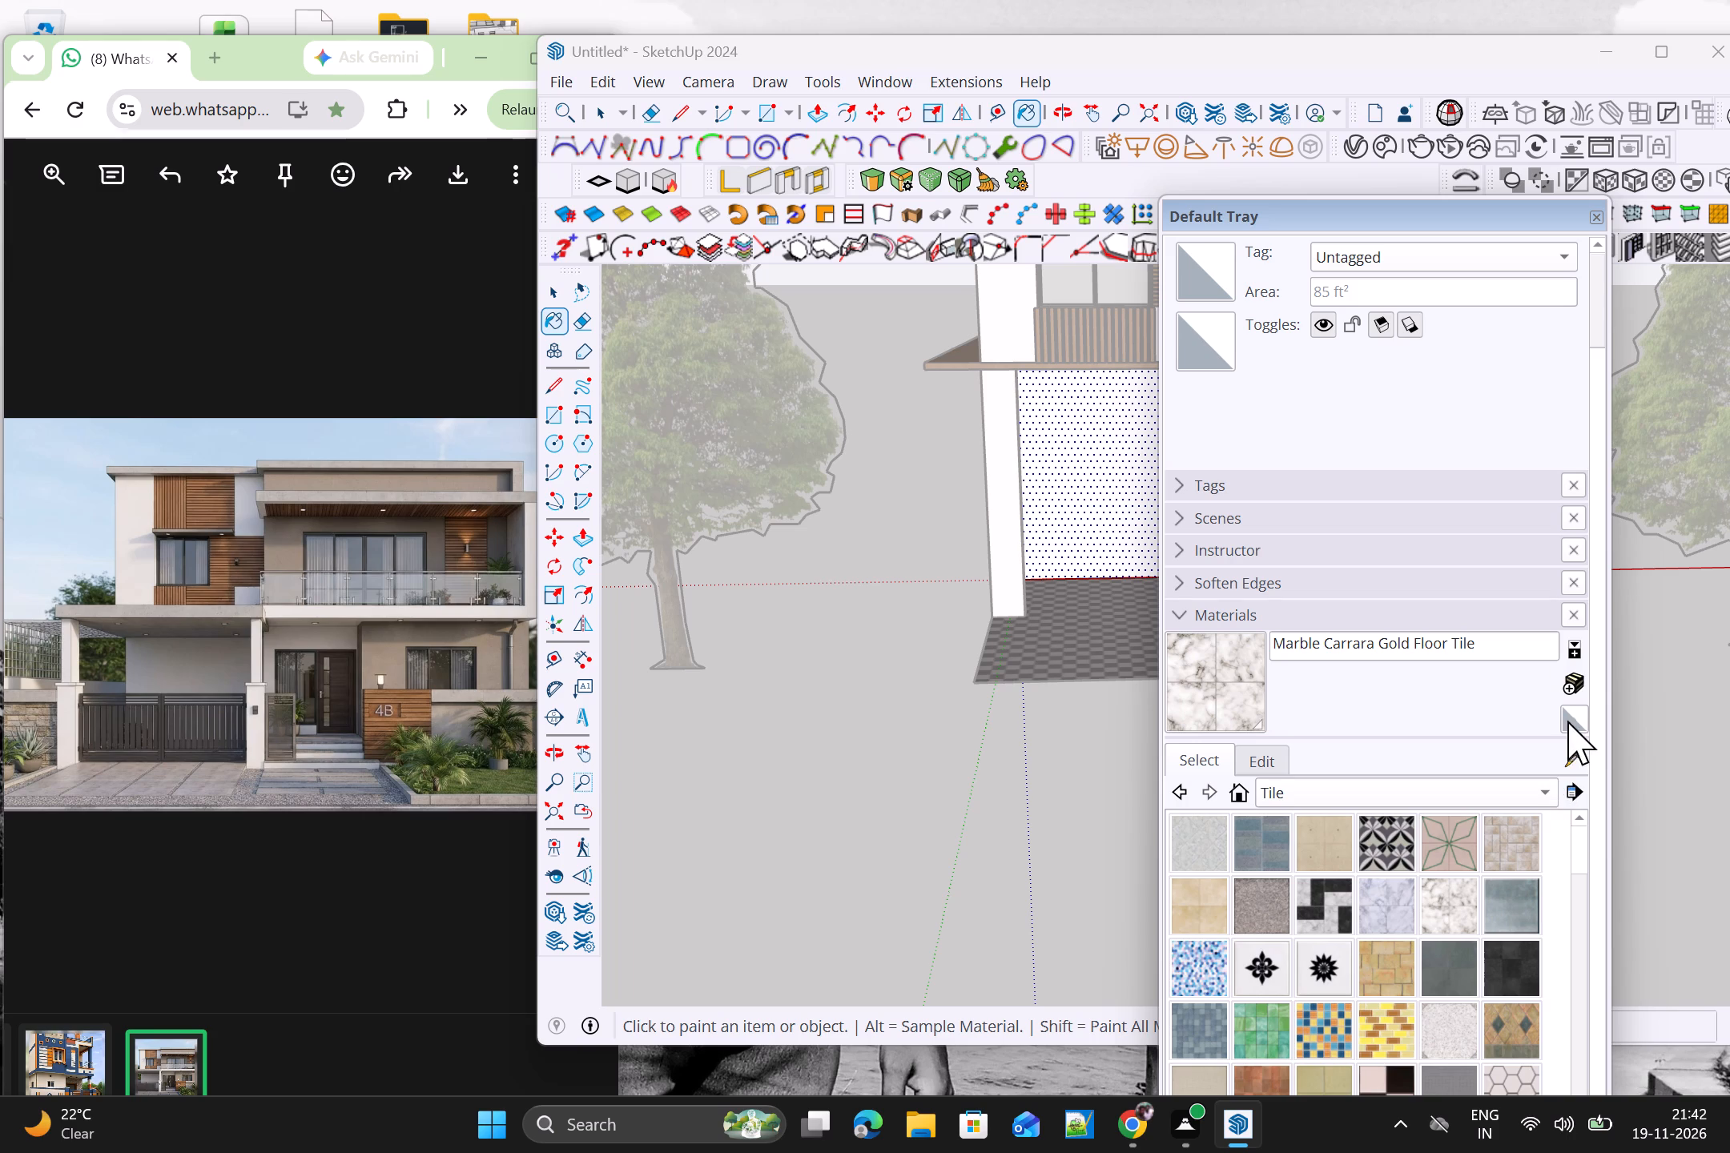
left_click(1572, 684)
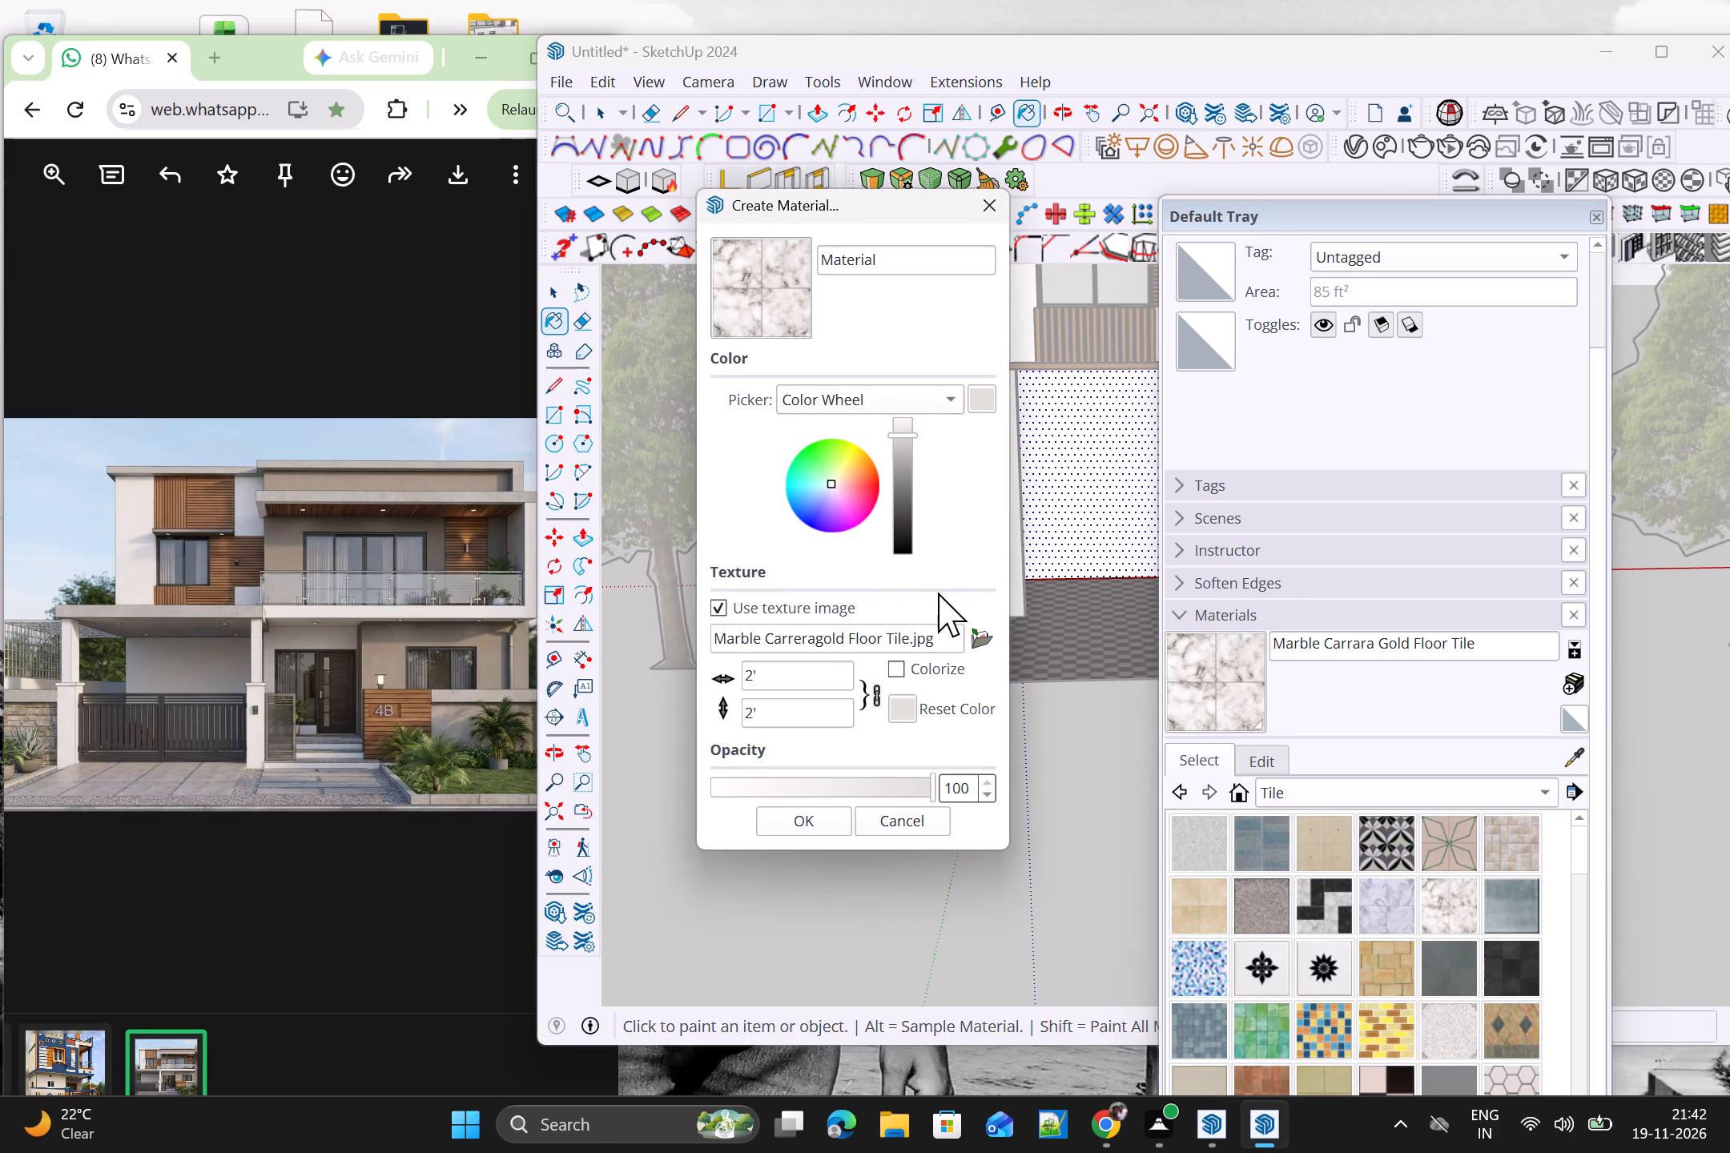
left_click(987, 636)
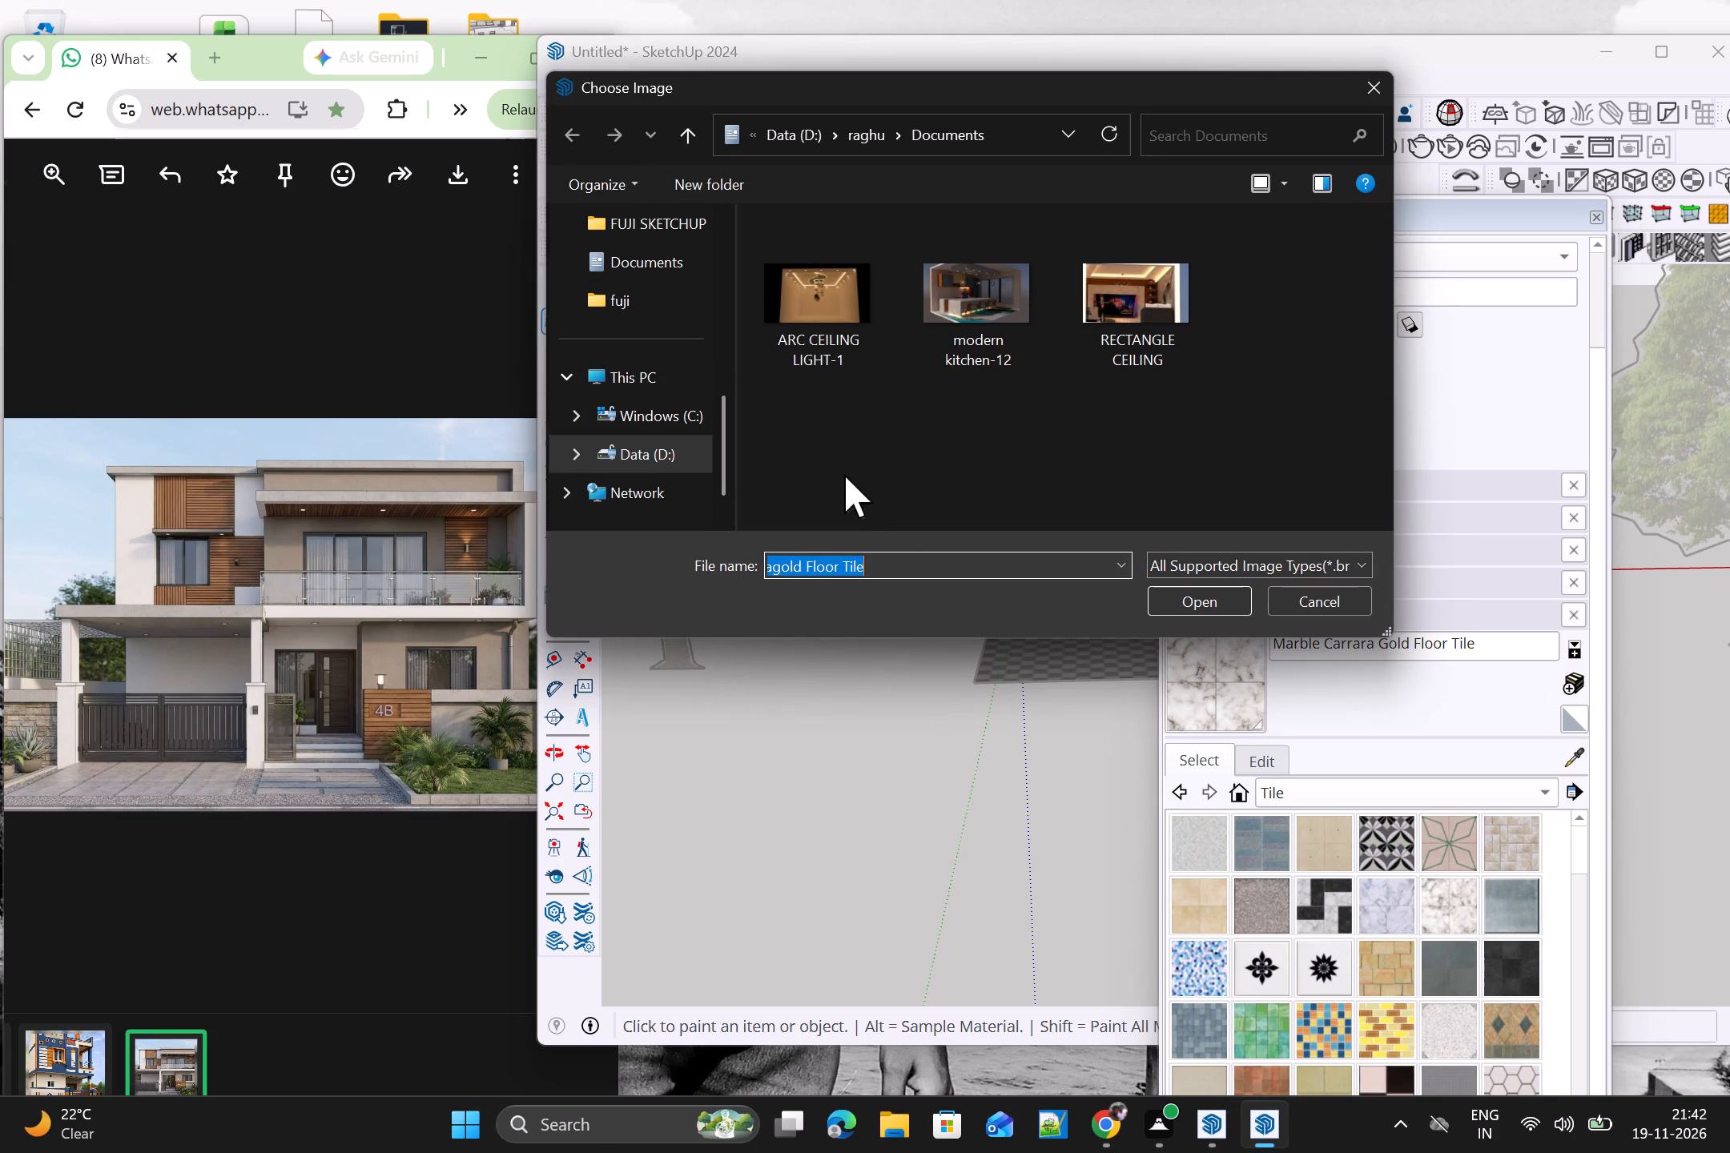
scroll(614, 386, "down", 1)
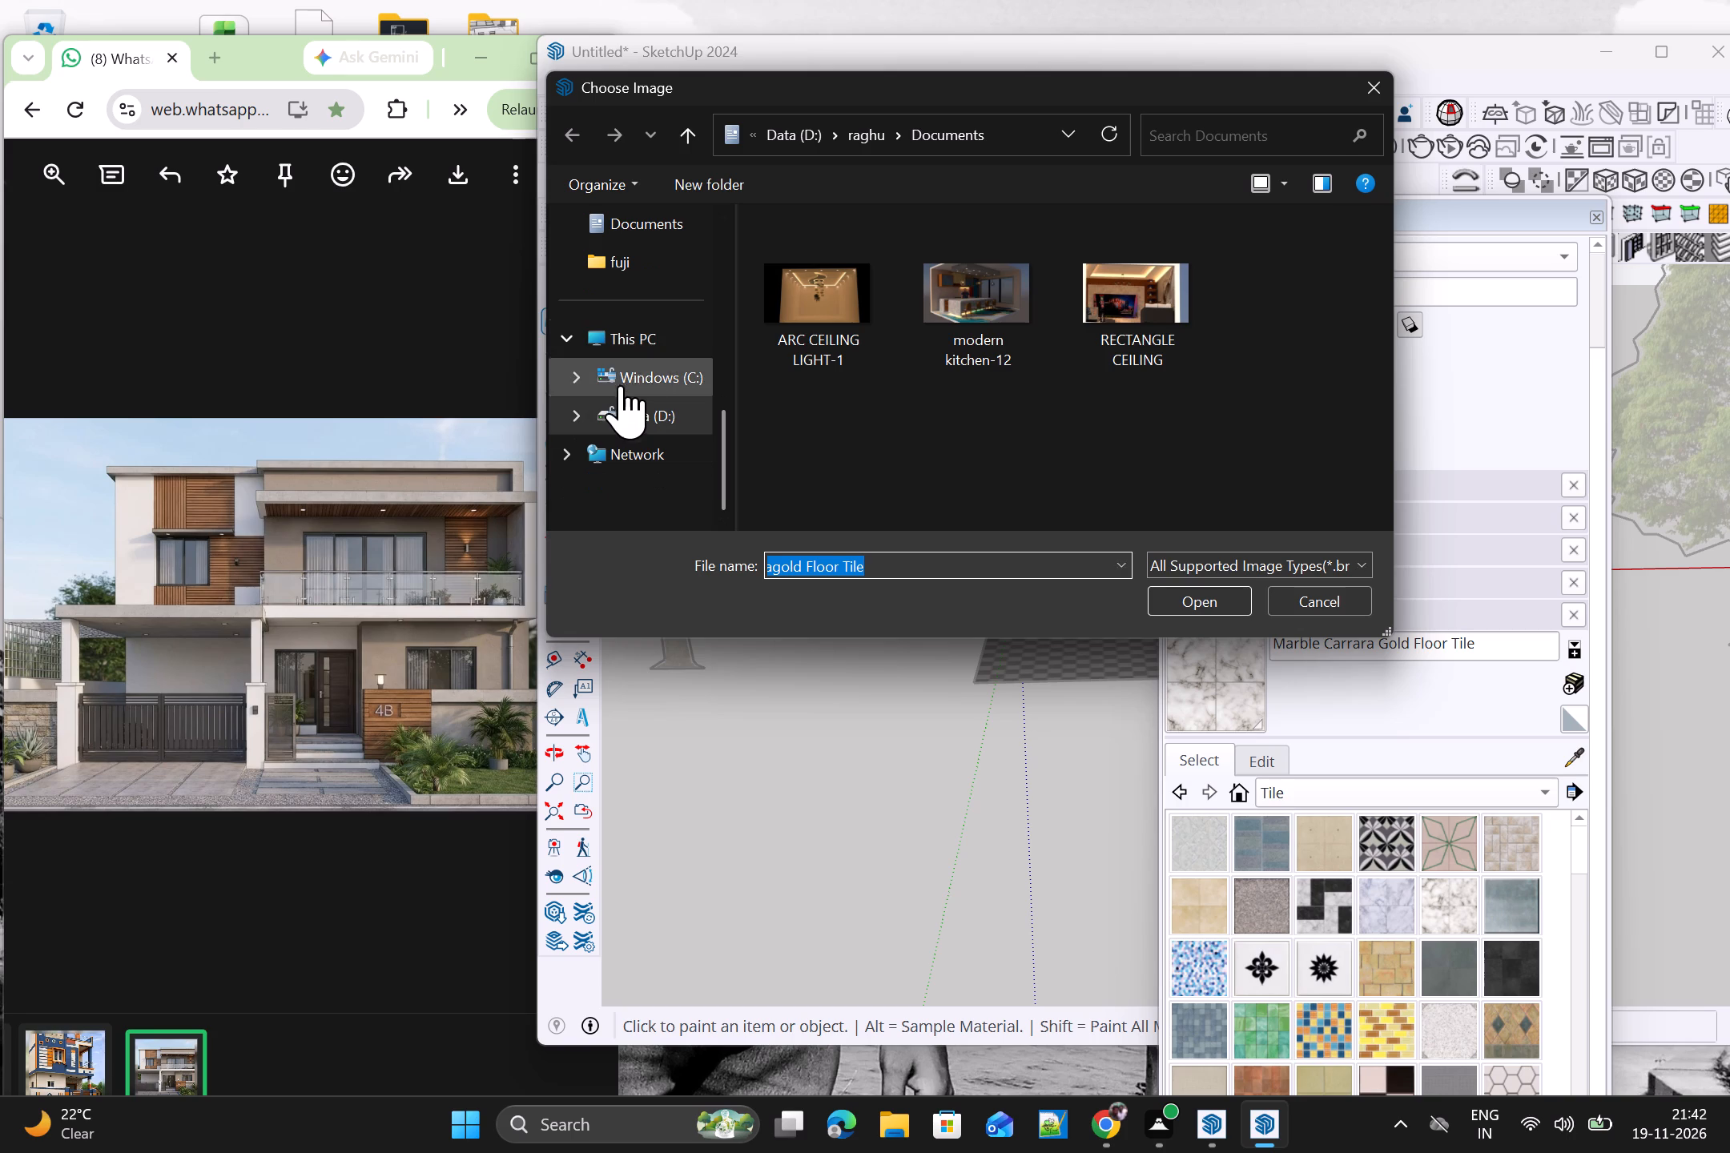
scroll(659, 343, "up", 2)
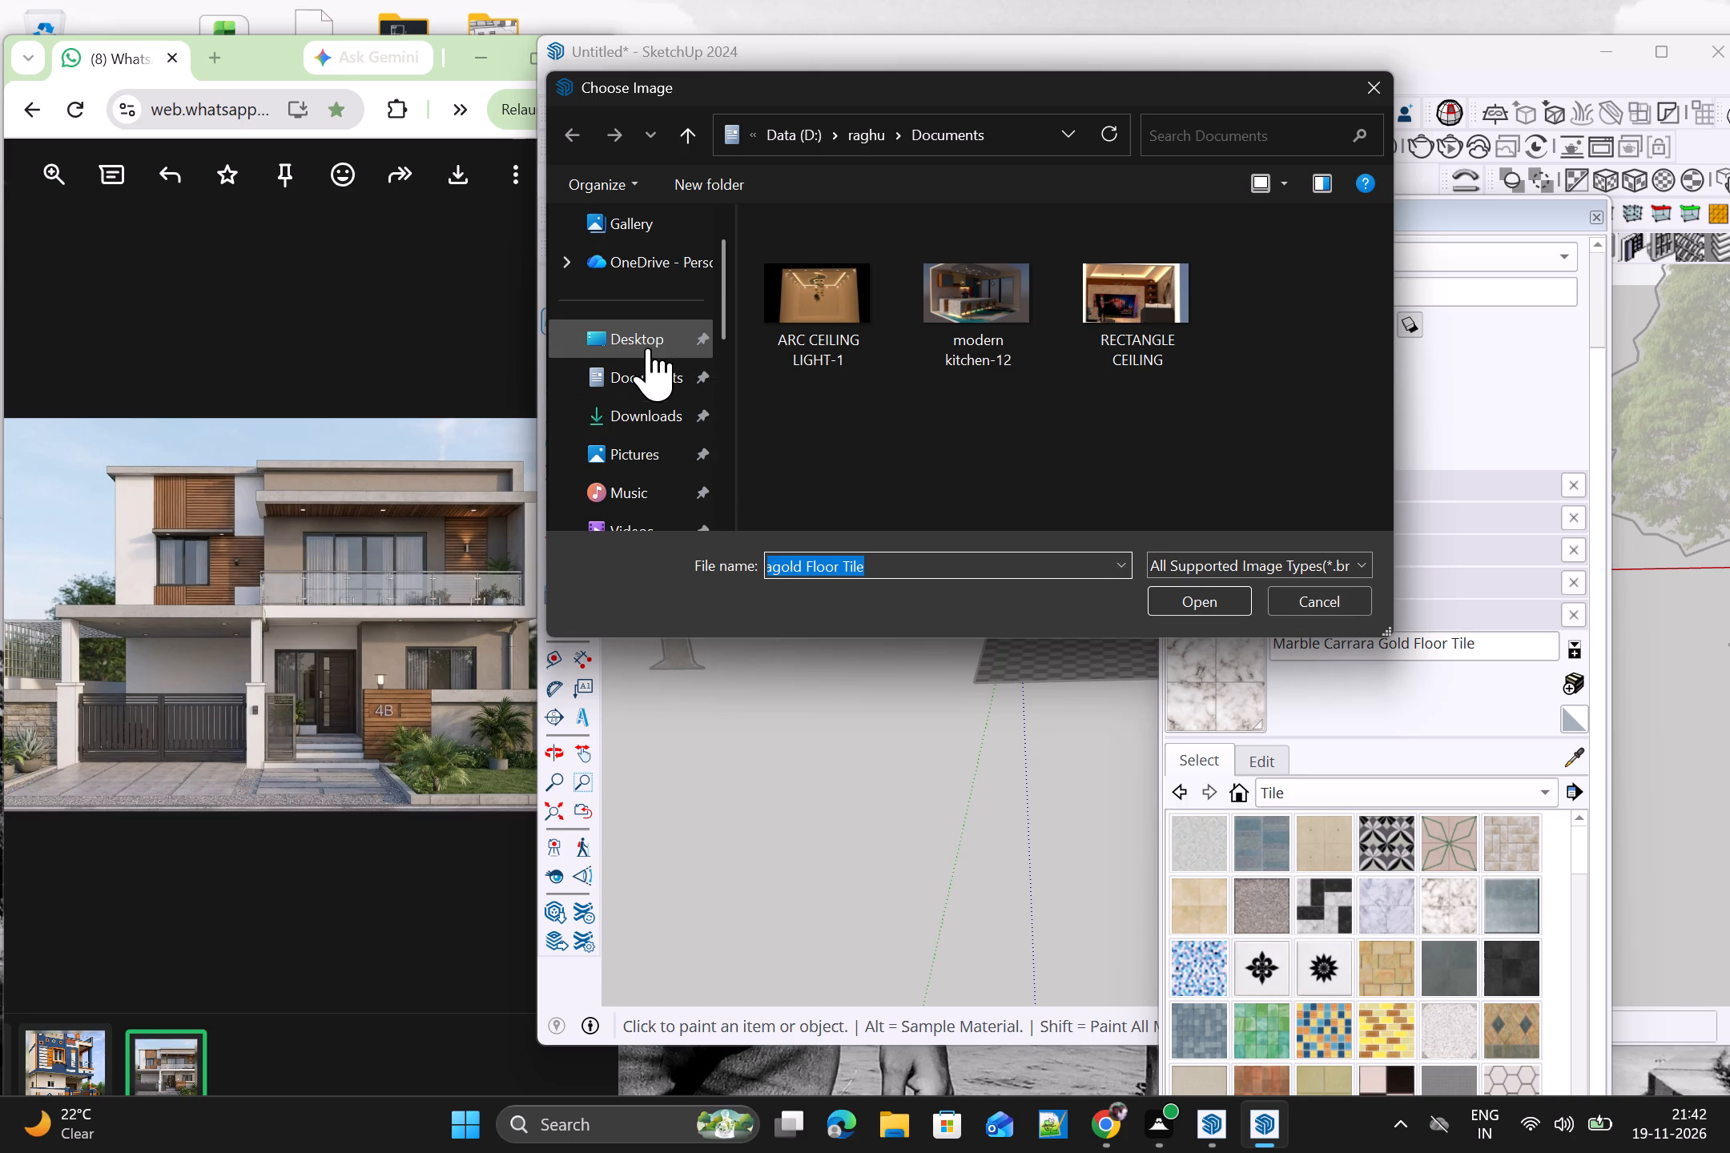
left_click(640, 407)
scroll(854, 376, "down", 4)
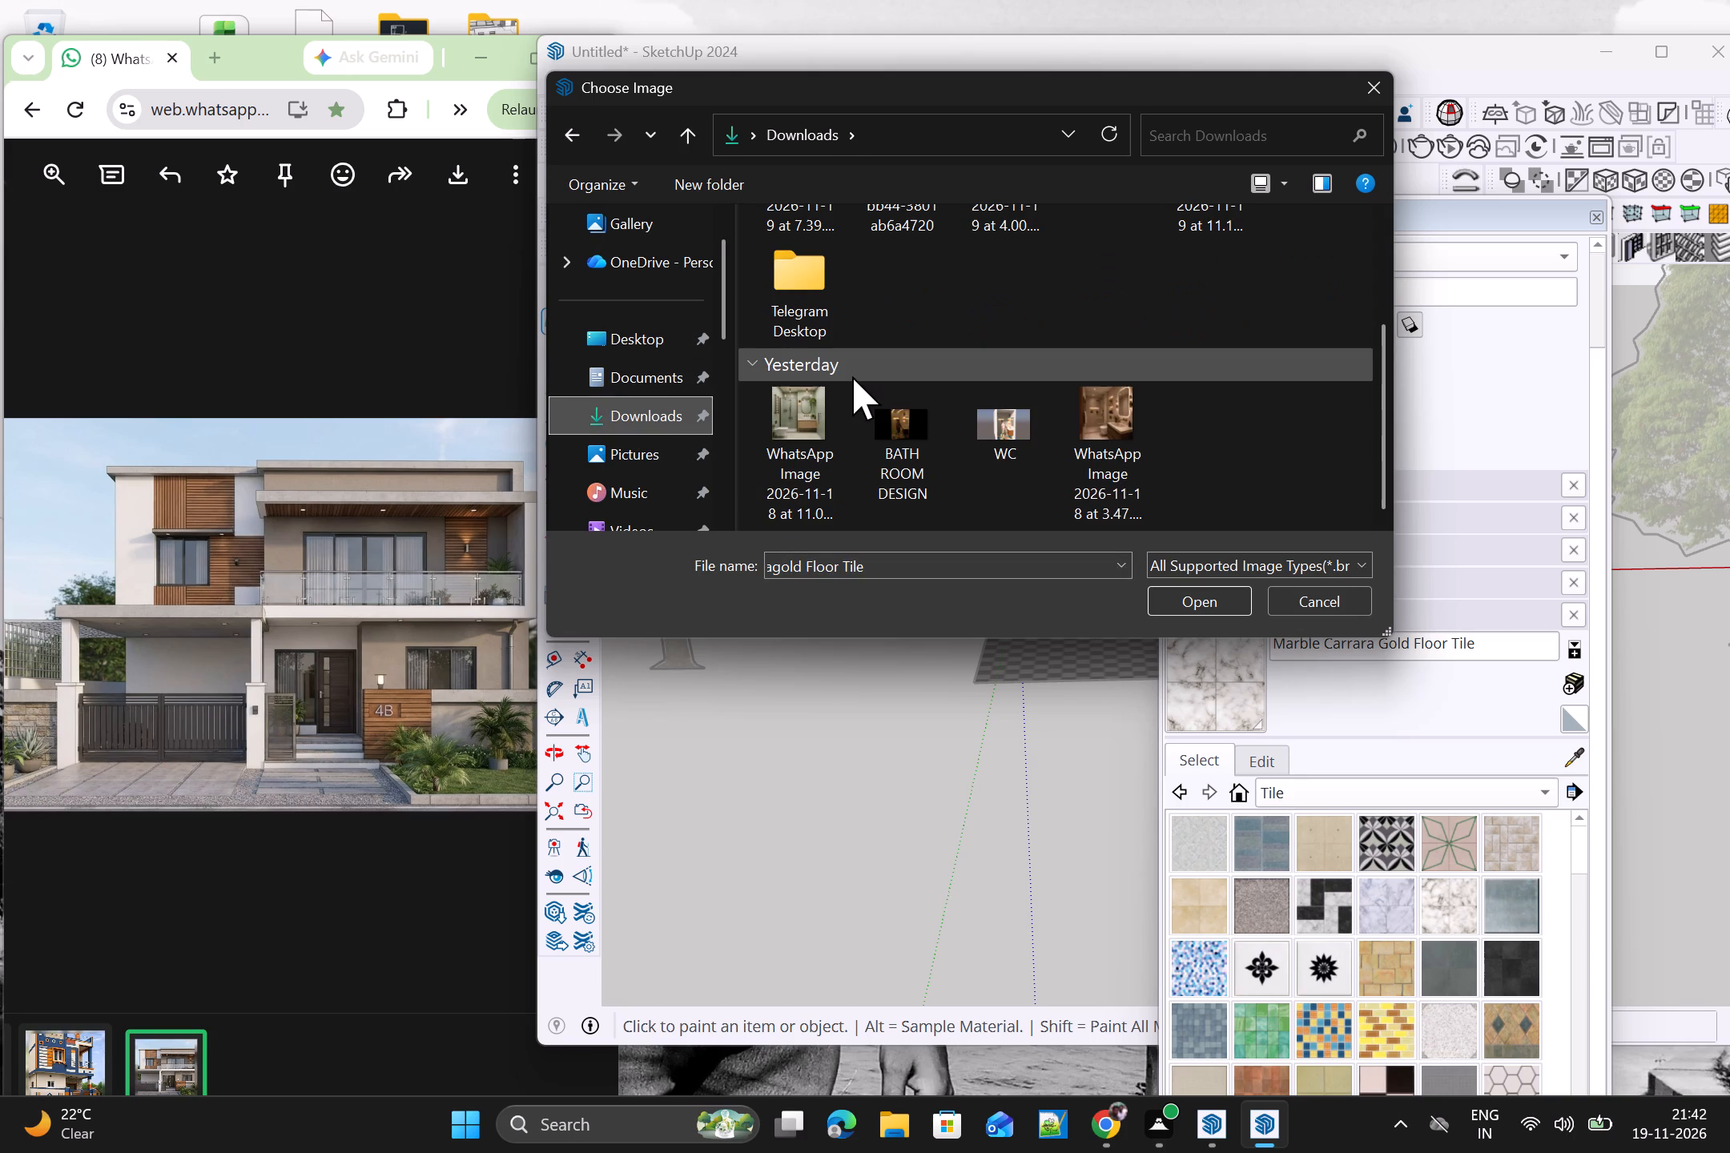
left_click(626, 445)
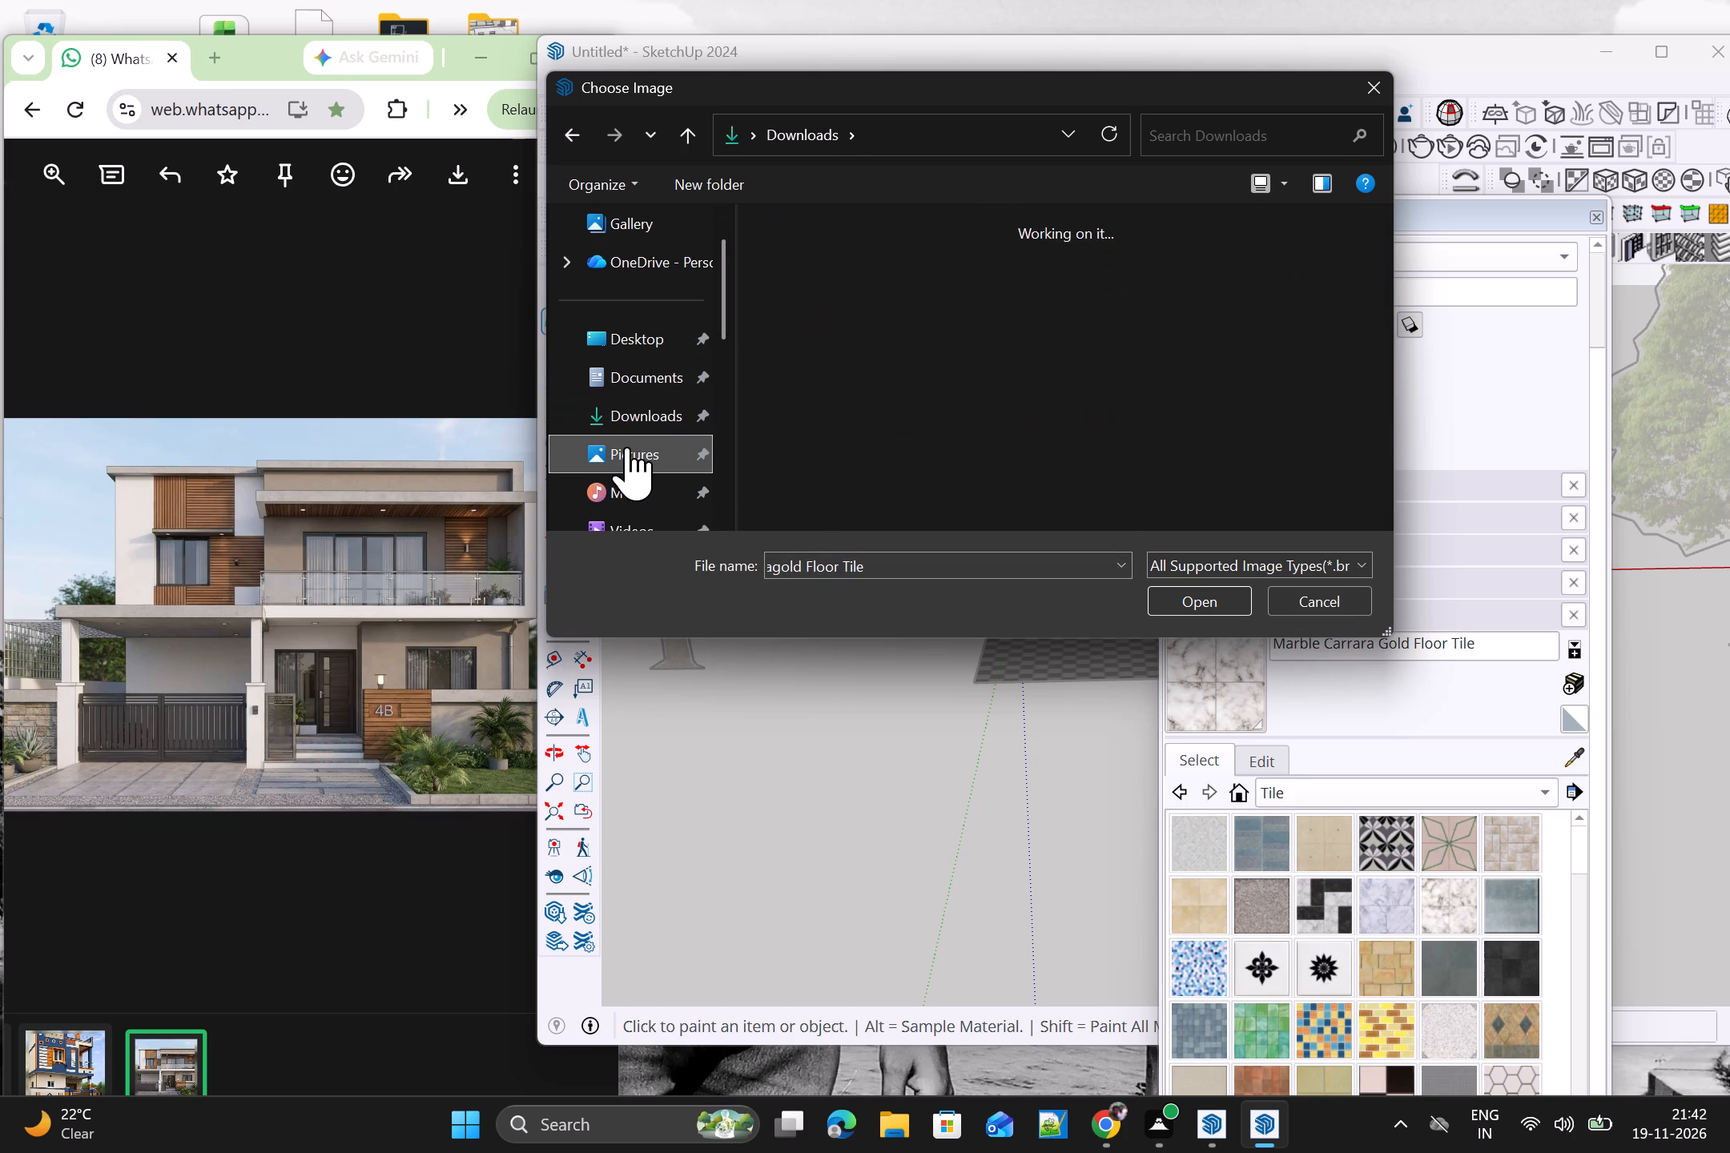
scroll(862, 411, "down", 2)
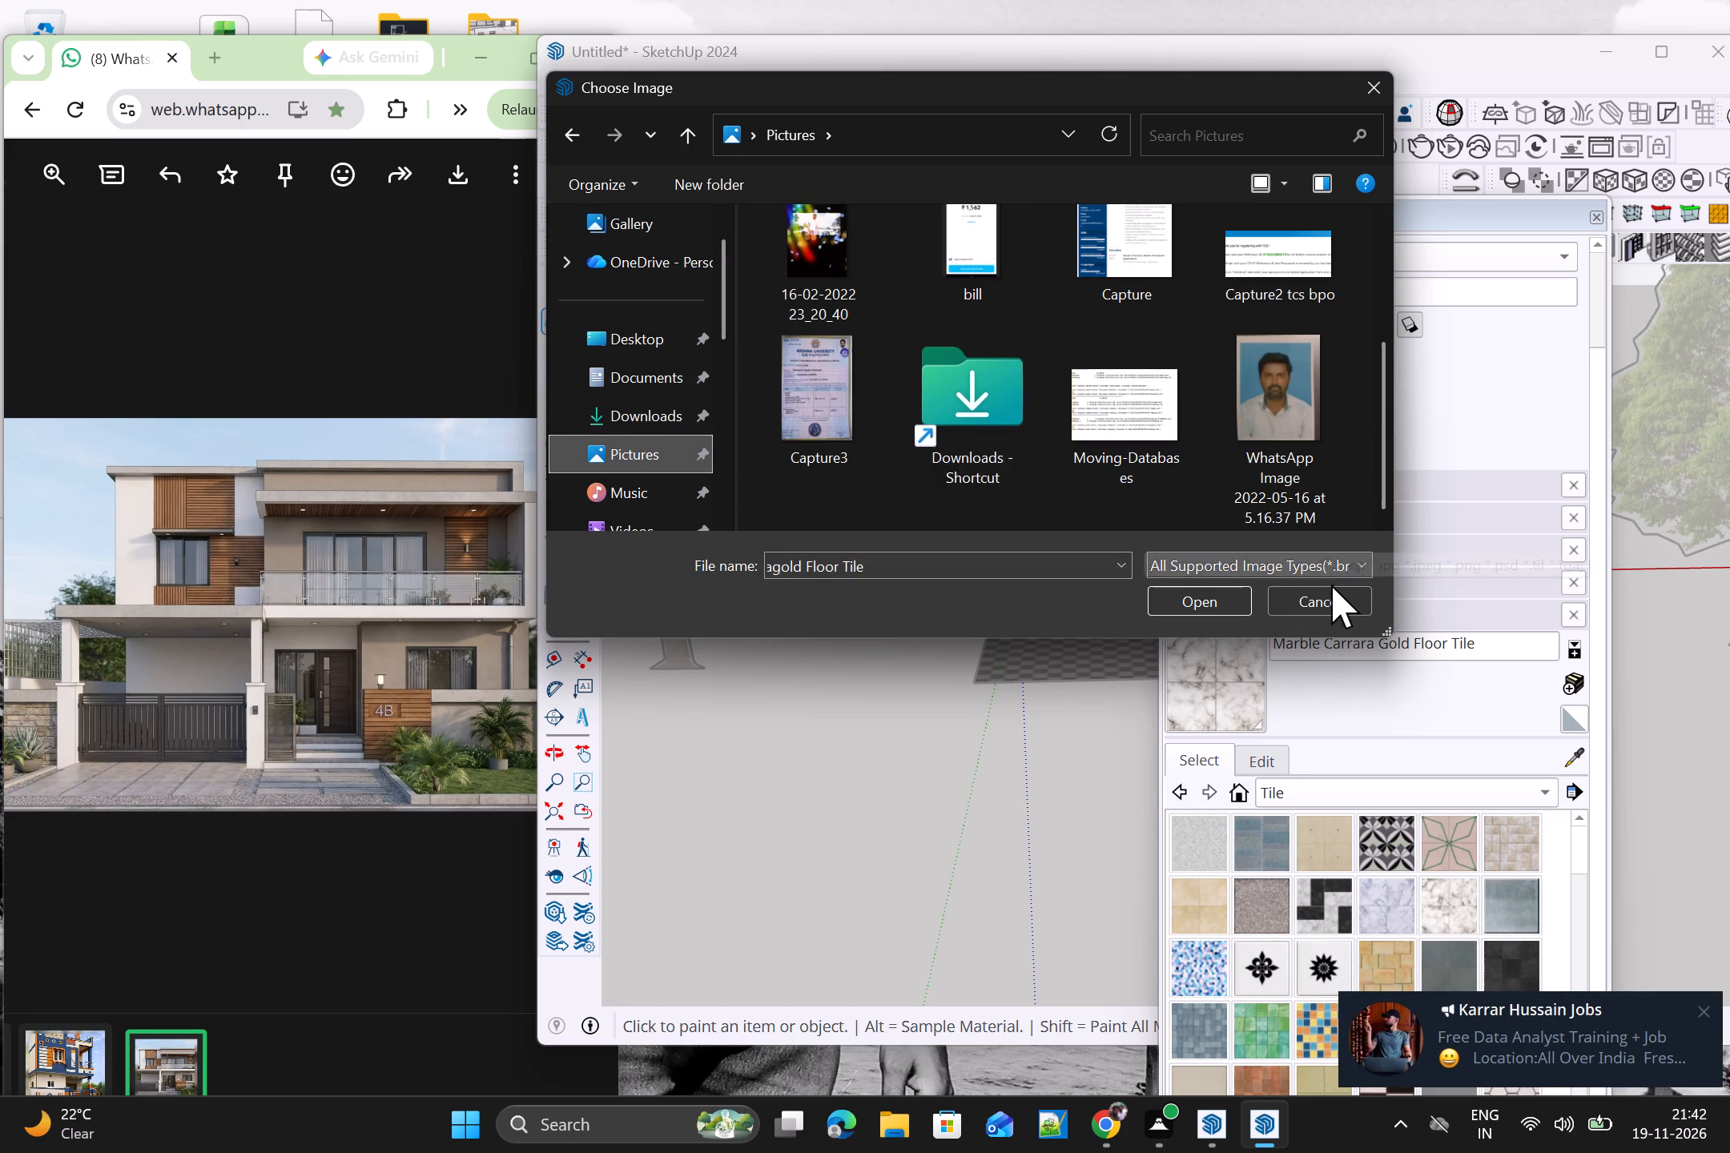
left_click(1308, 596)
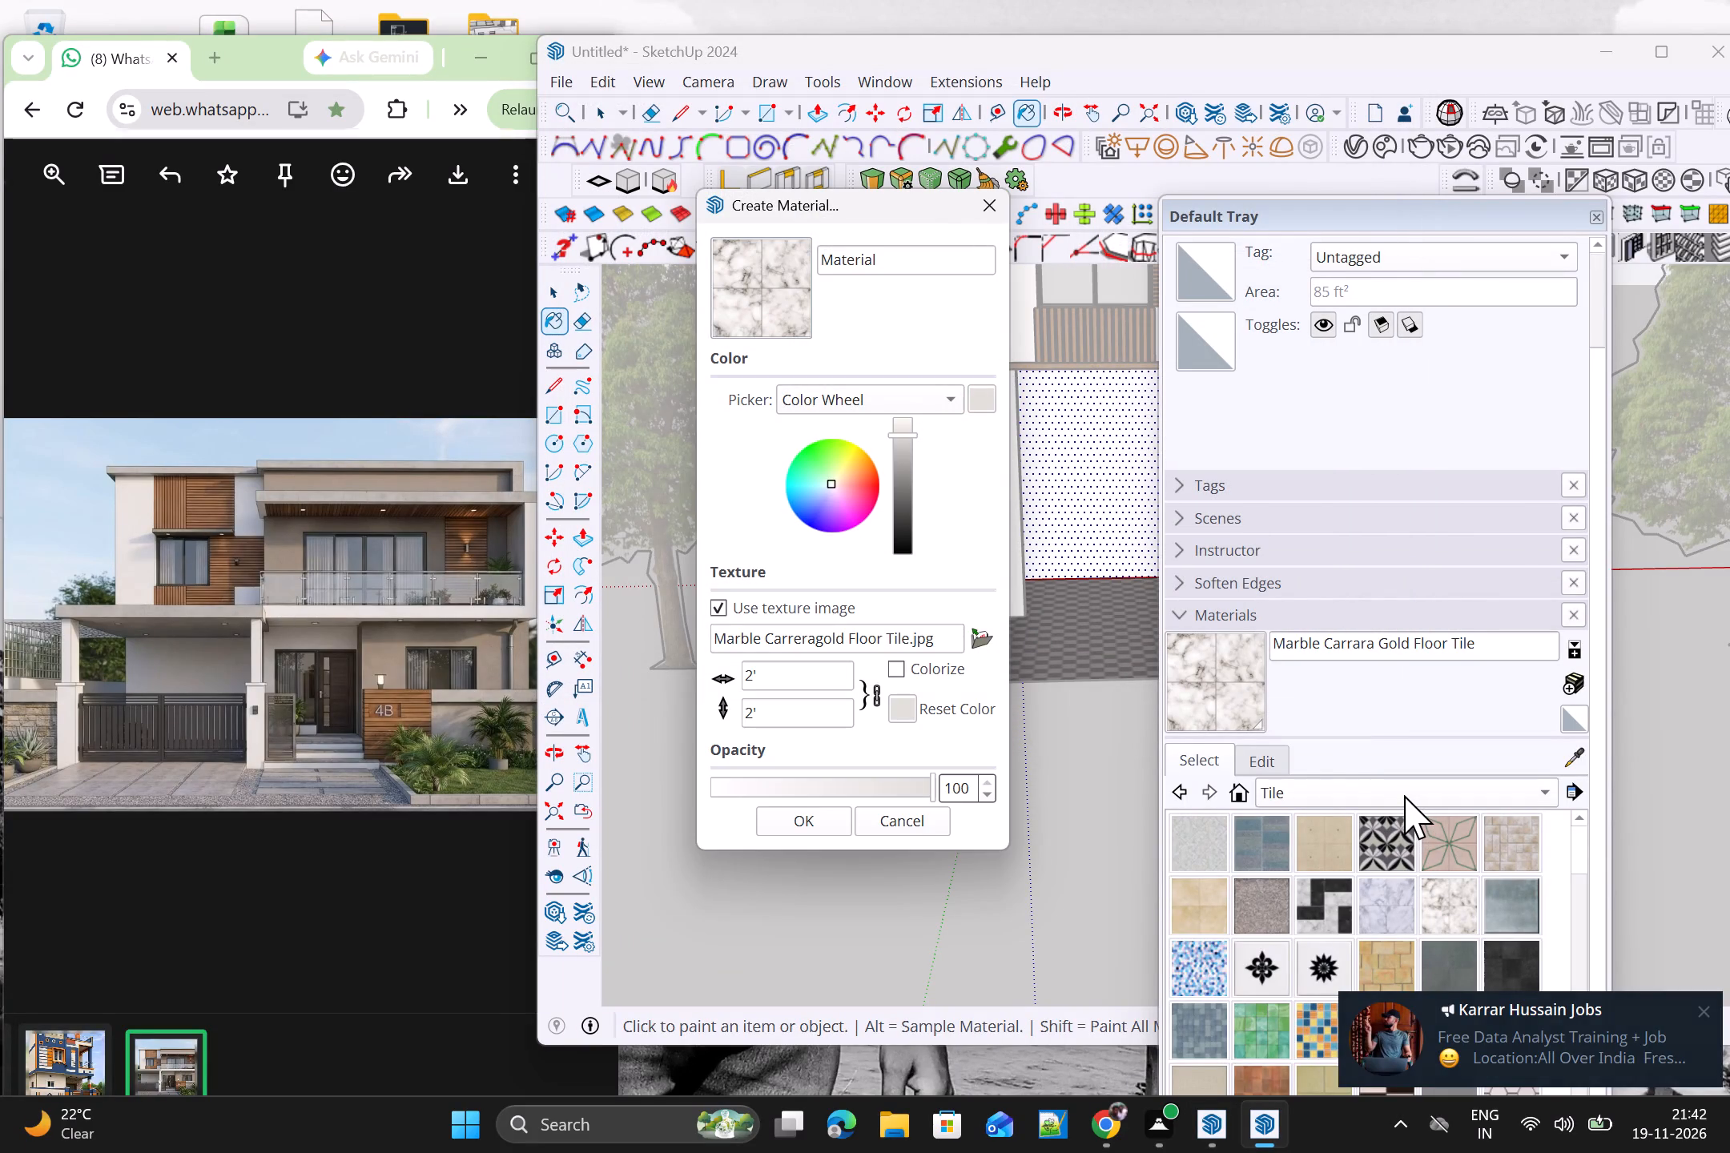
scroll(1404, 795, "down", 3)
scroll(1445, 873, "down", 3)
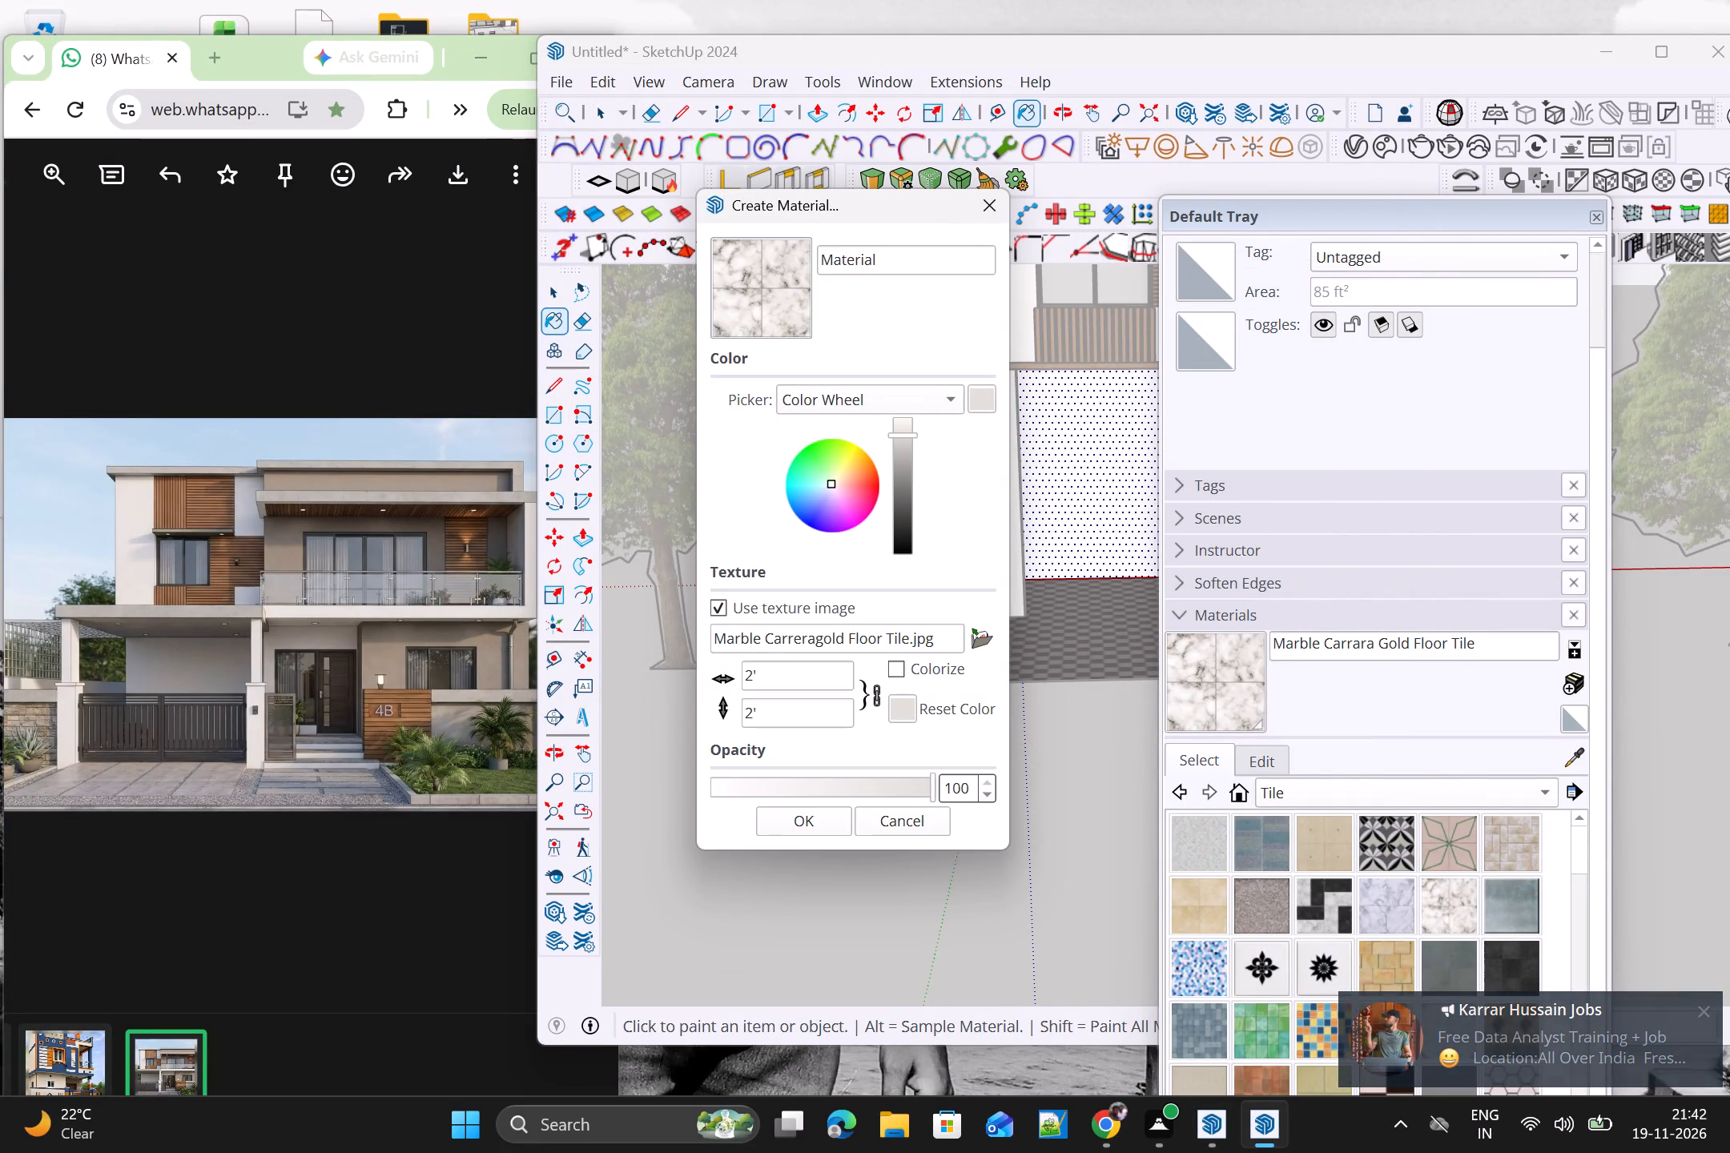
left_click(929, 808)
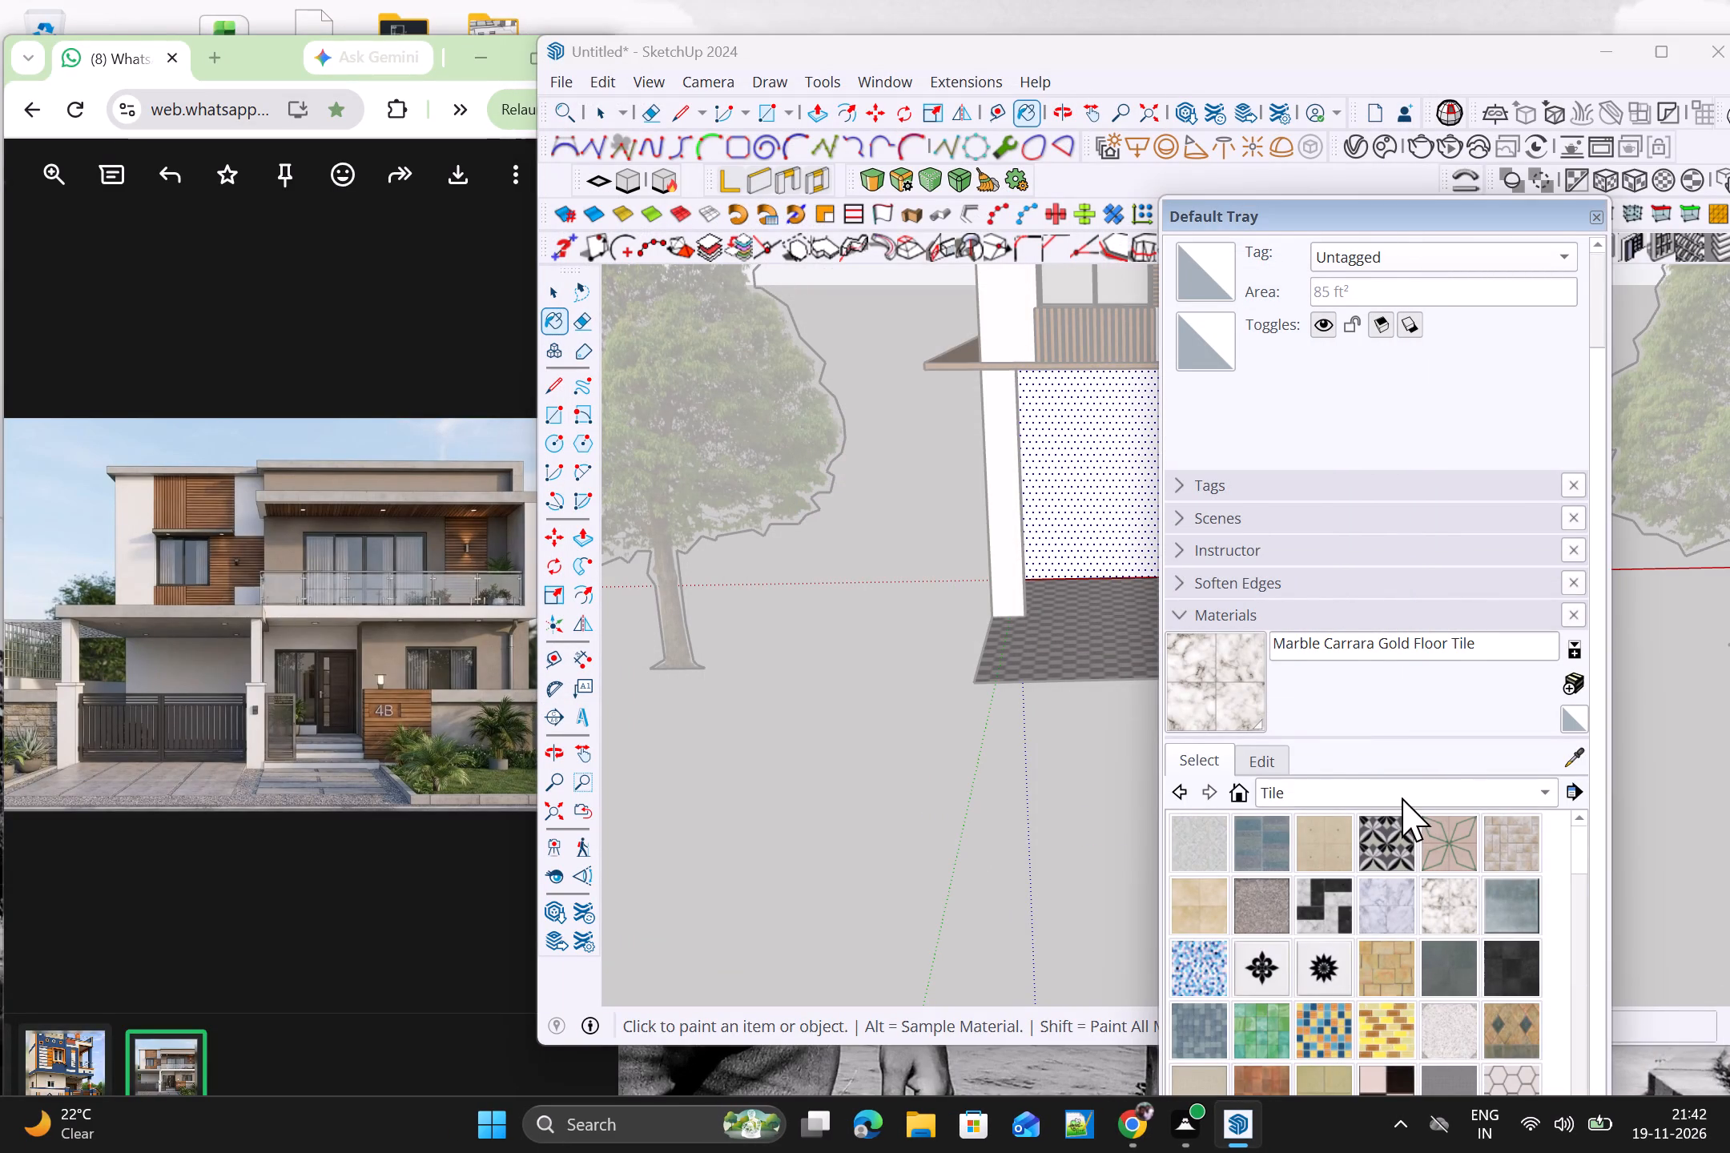
Look through the In Model materials for a finish for the car porch's back wall.
left_click(1403, 797)
left_click(1320, 484)
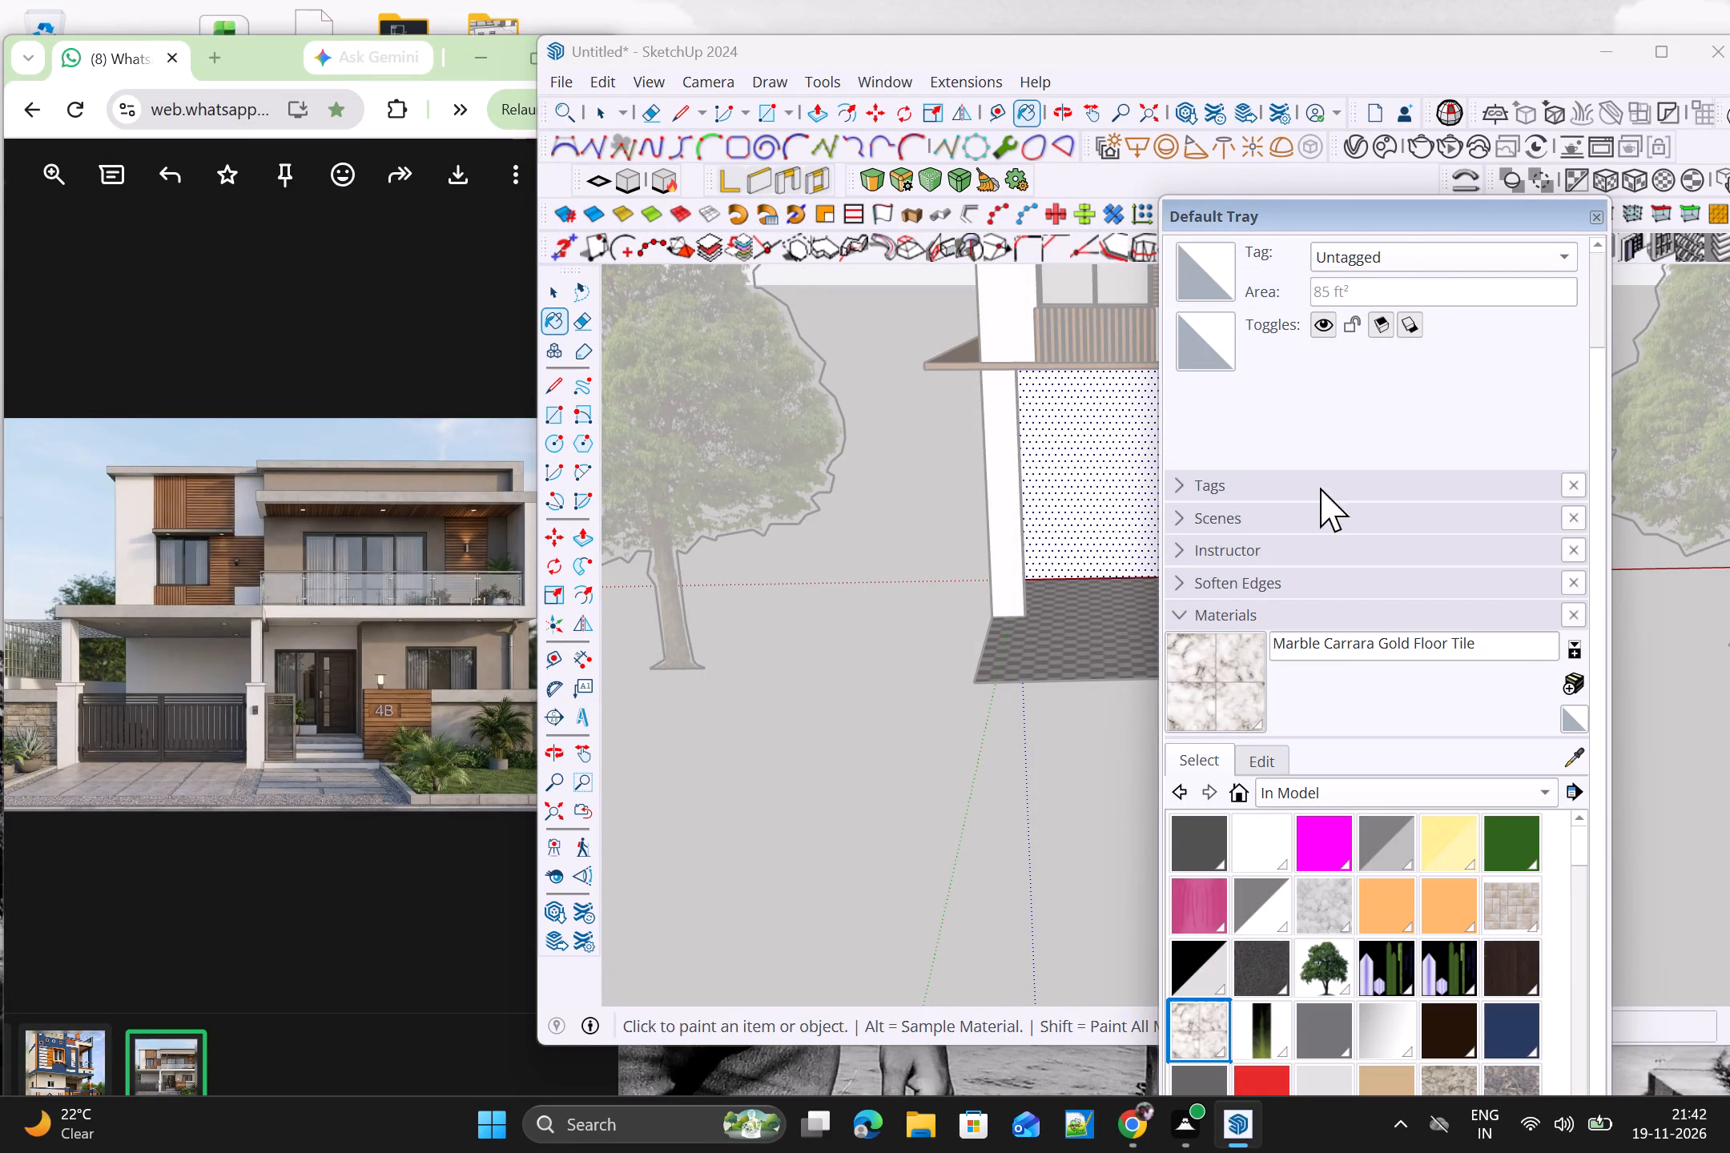
scroll(1346, 952, "down", 5)
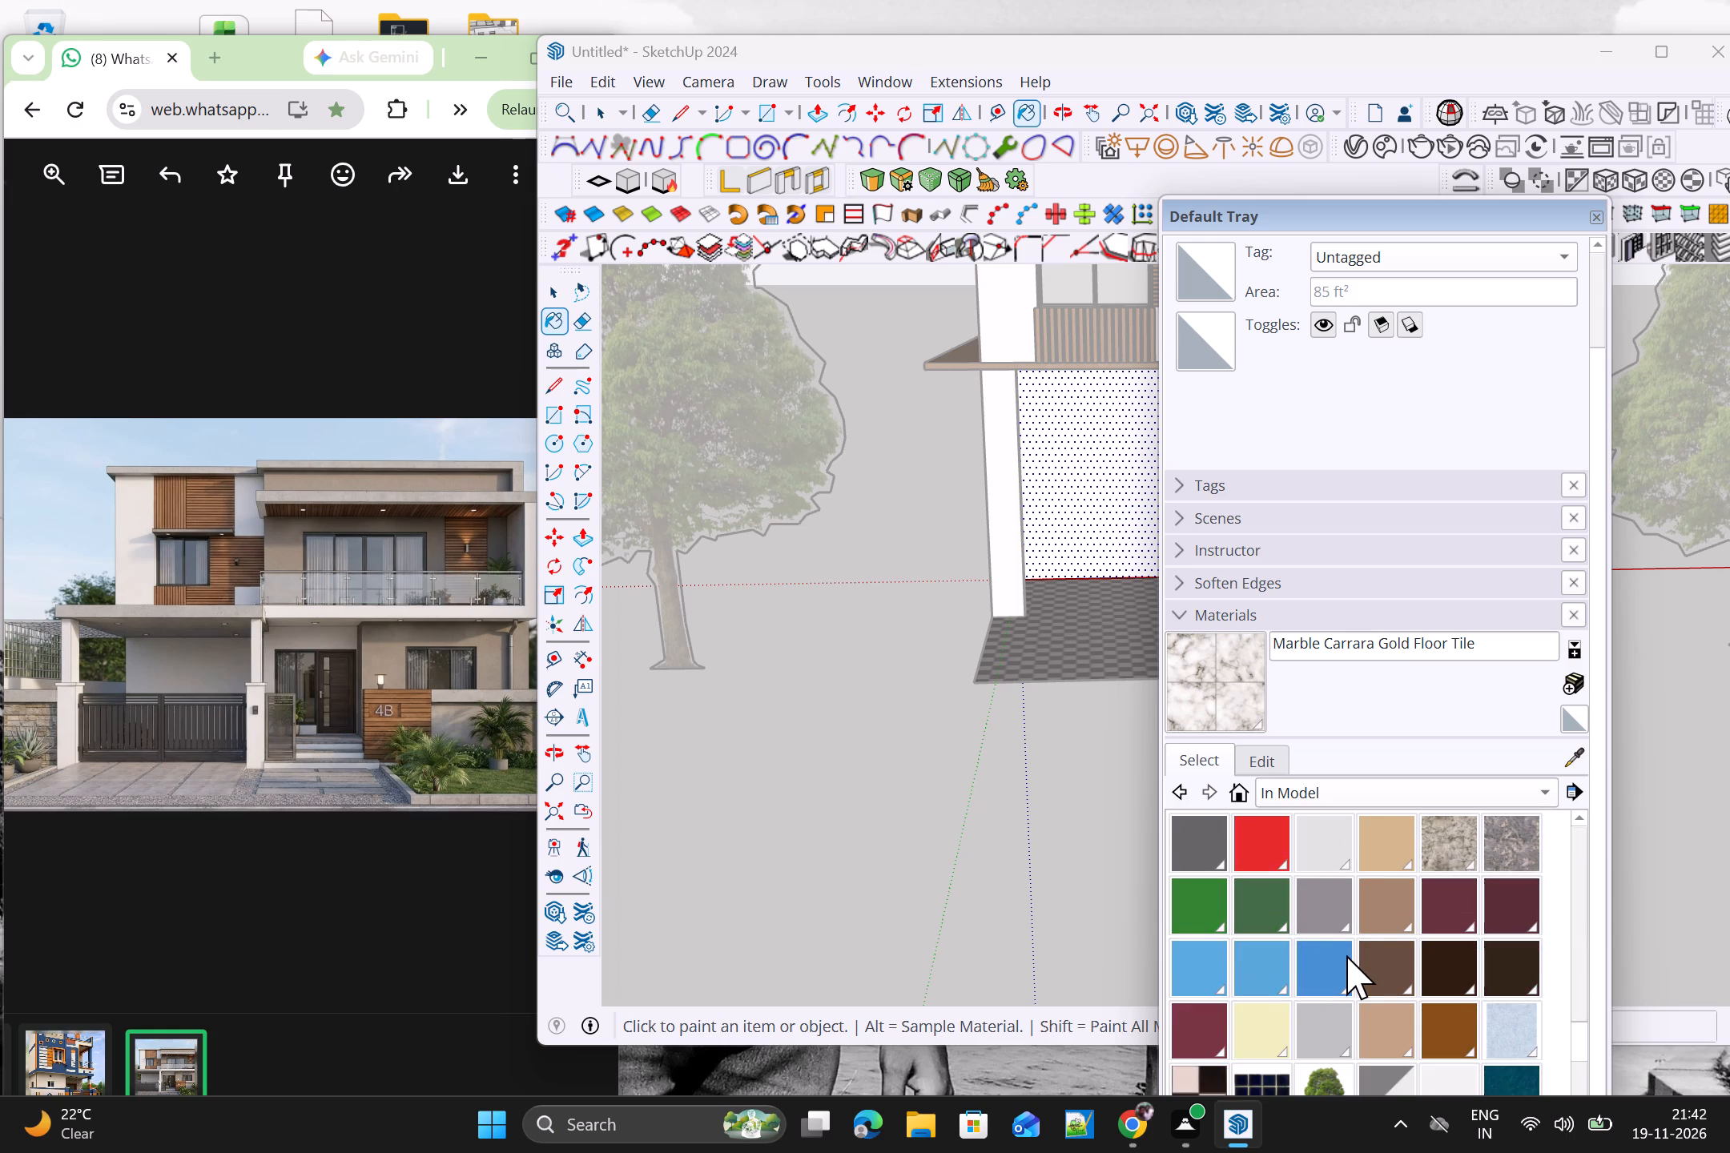
scroll(1346, 955, "down", 4)
scroll(1346, 959, "up", 8)
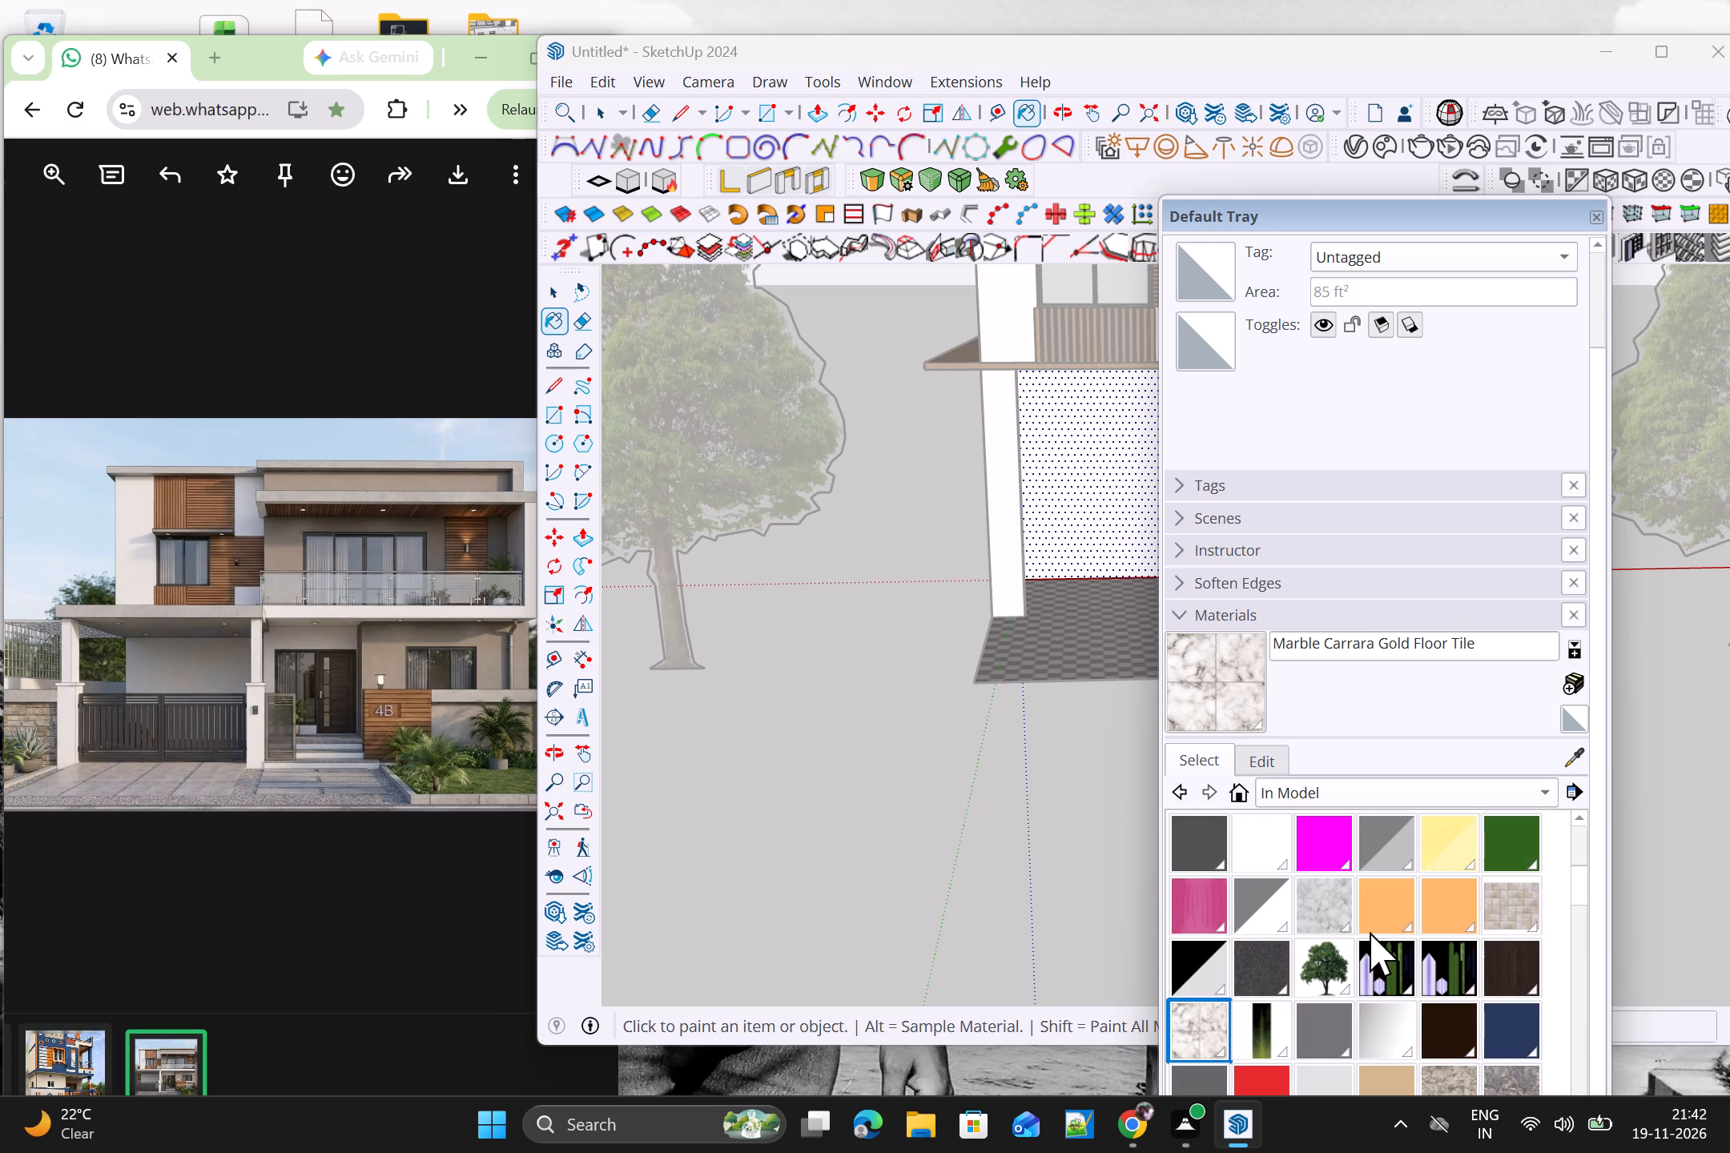
scroll(1370, 932, "up", 2)
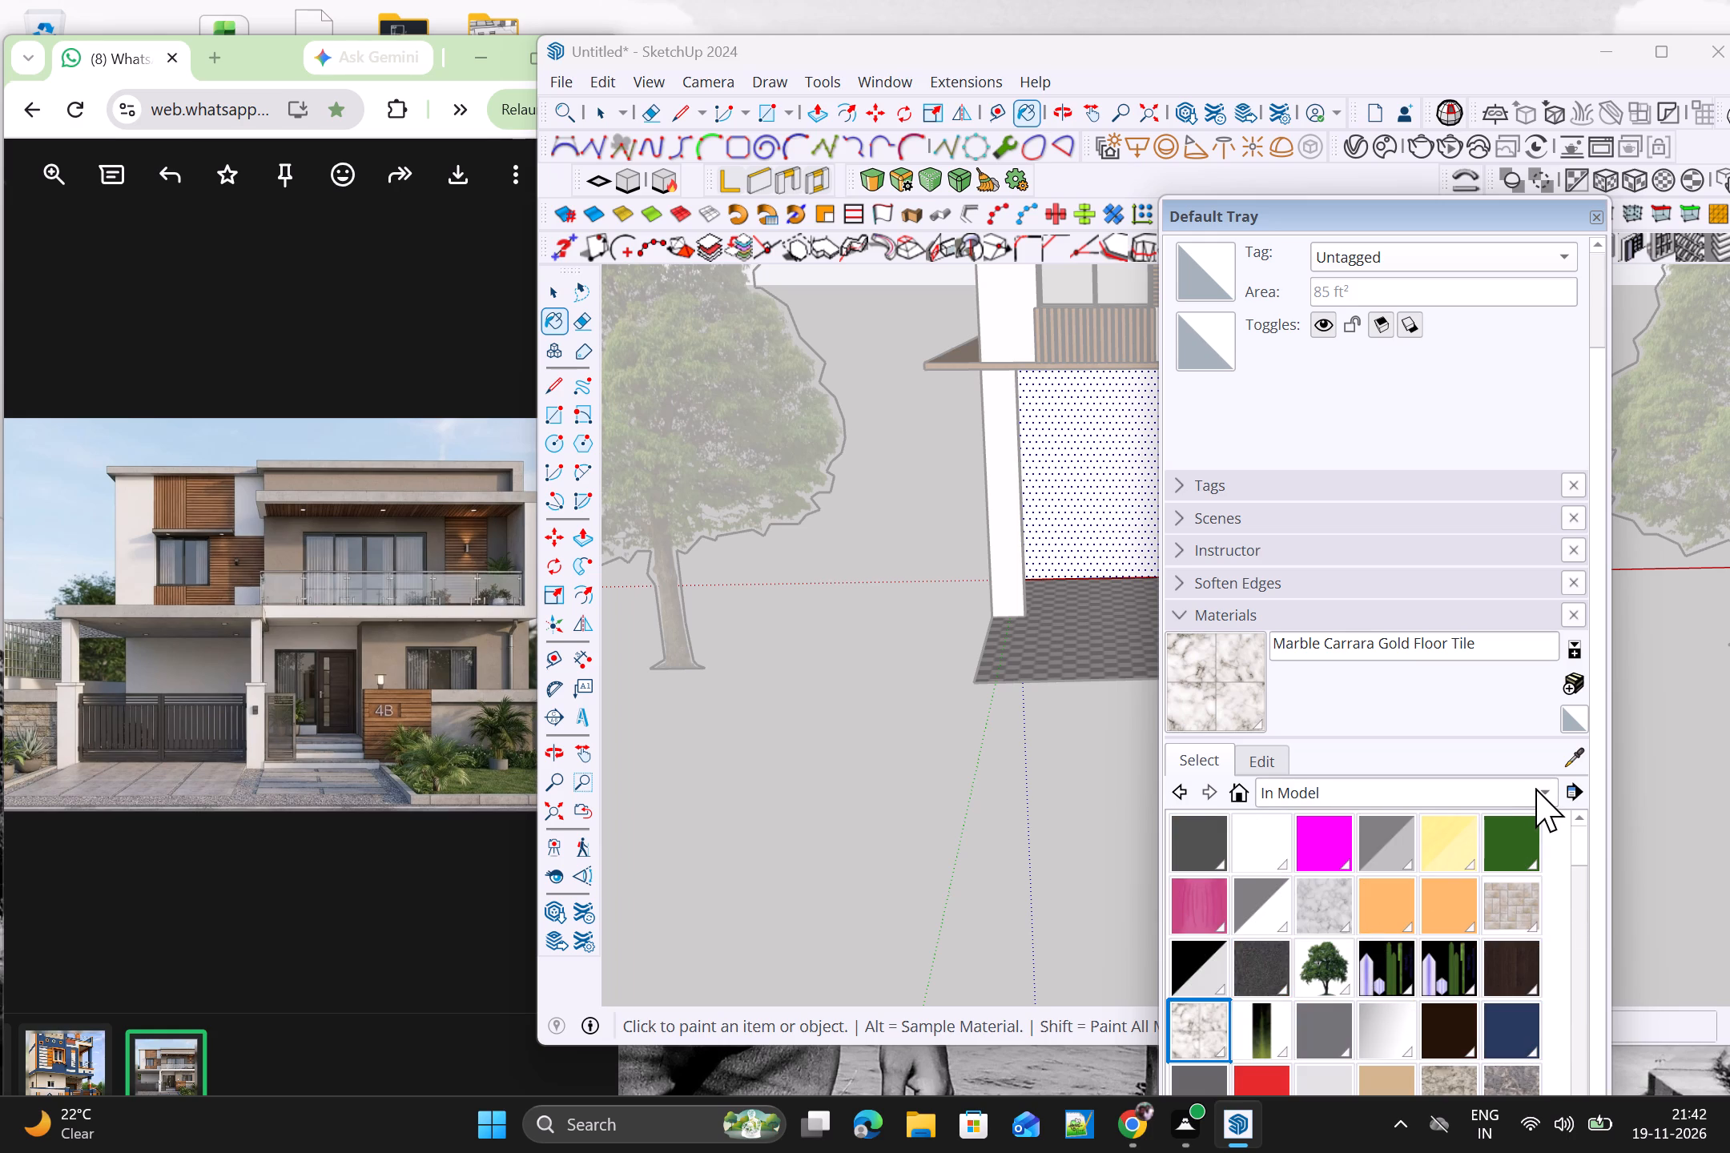
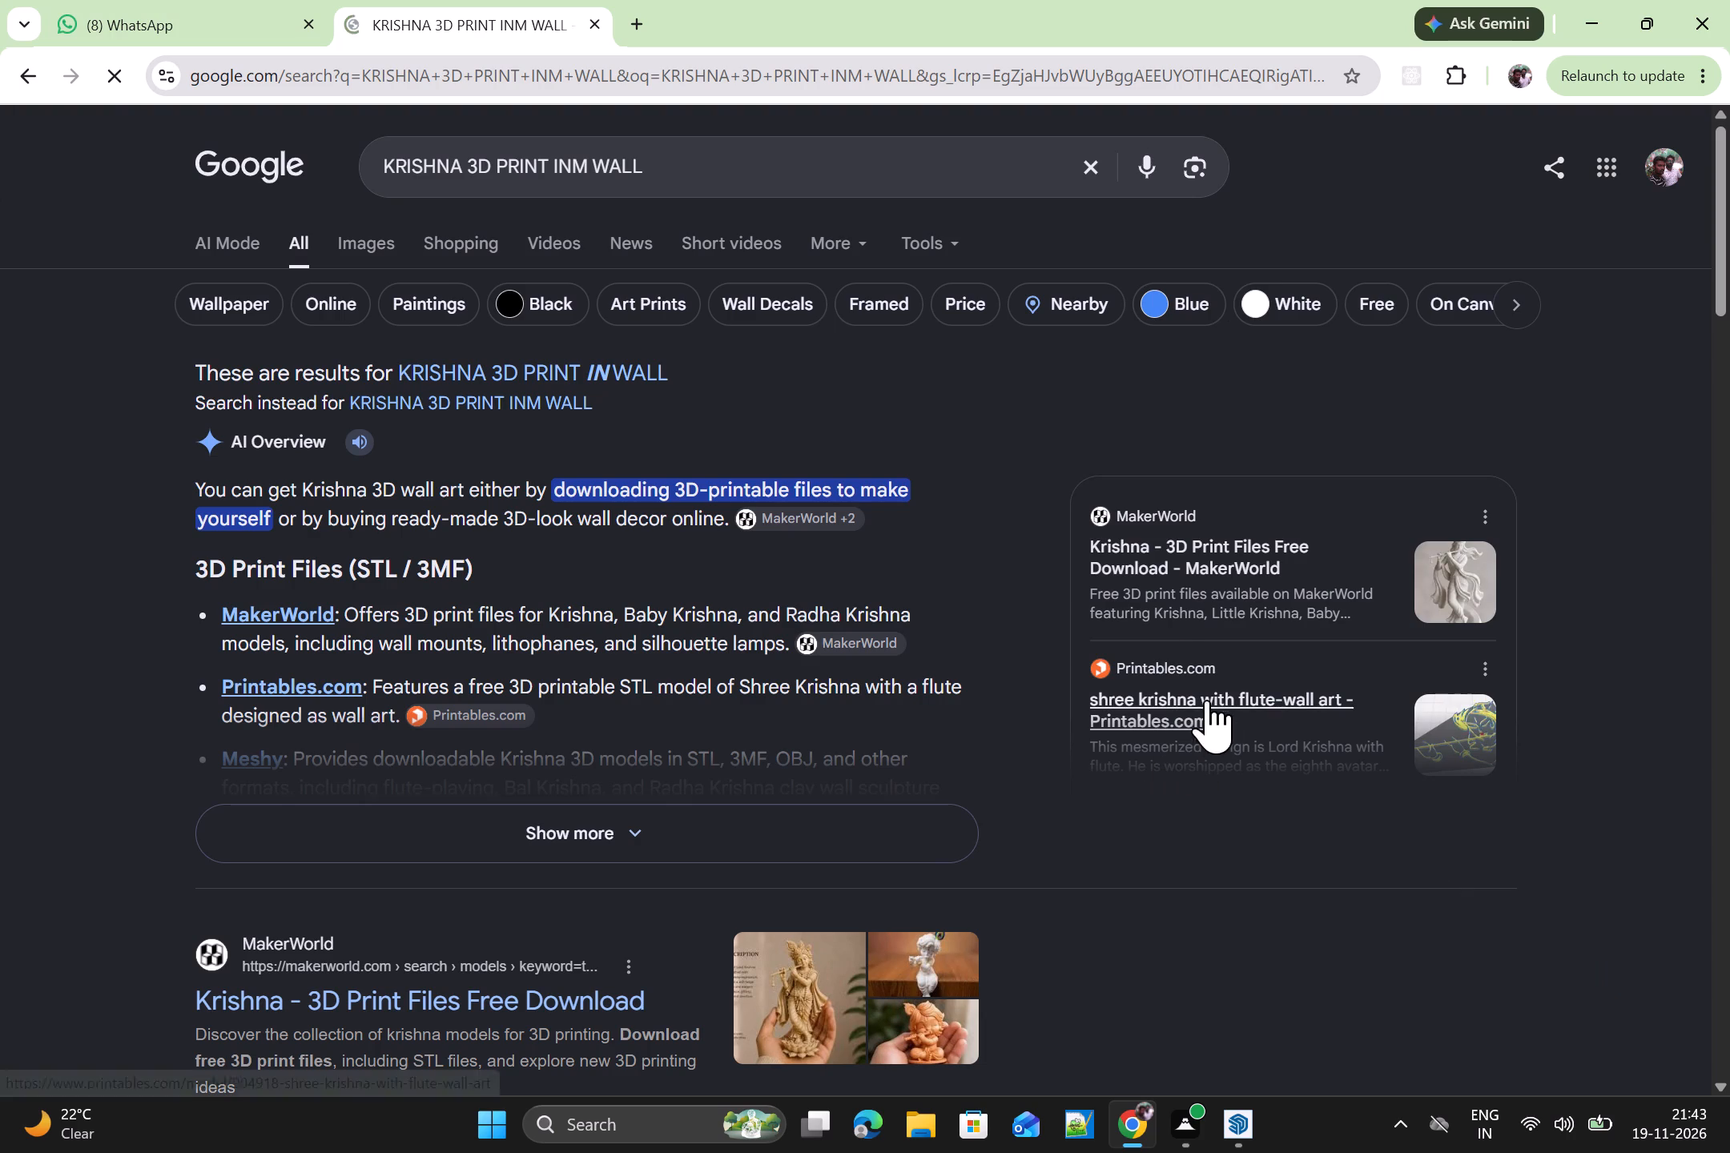
Skim the web results for the Krishna 3D wall print search and switch to its image results.
scroll(443, 327, "down", 1)
scroll(523, 432, "down", 2)
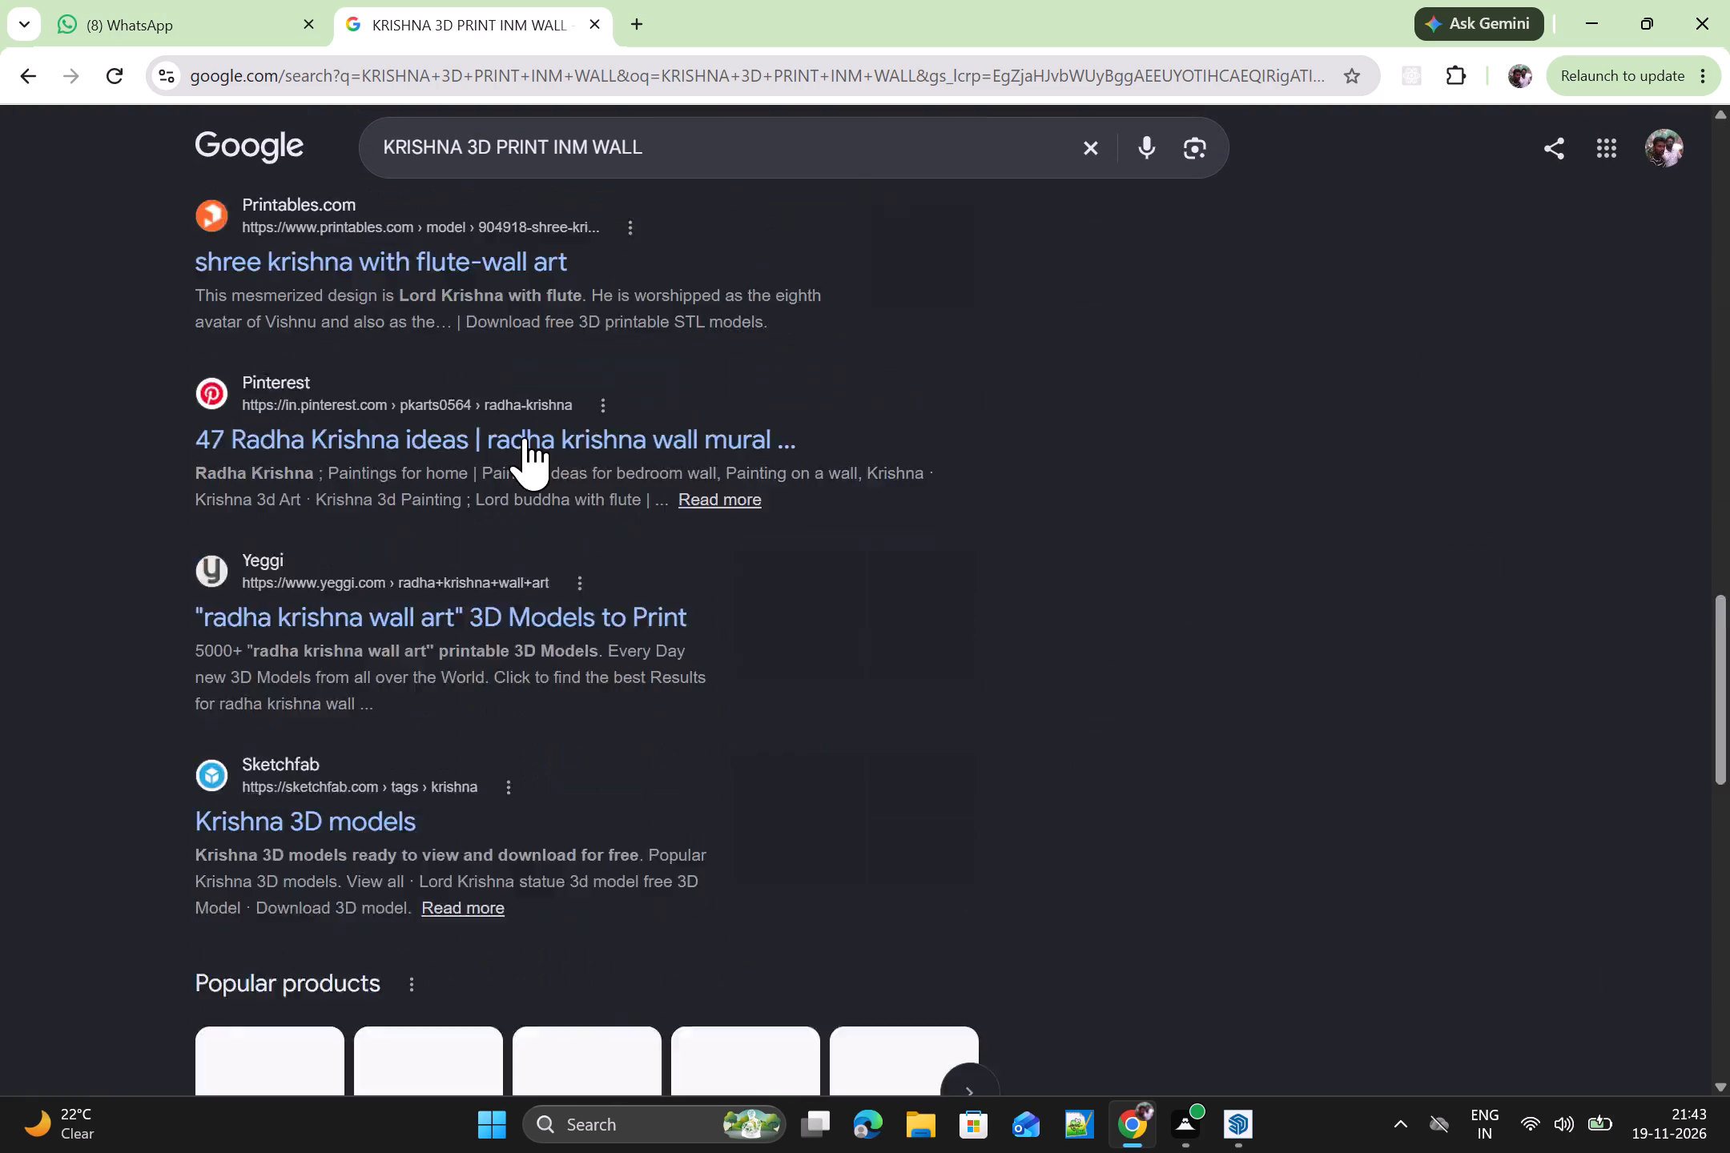
scroll(532, 442, "down", 1)
scroll(536, 439, "up", 6)
scroll(512, 299, "up", 3)
left_click(396, 233)
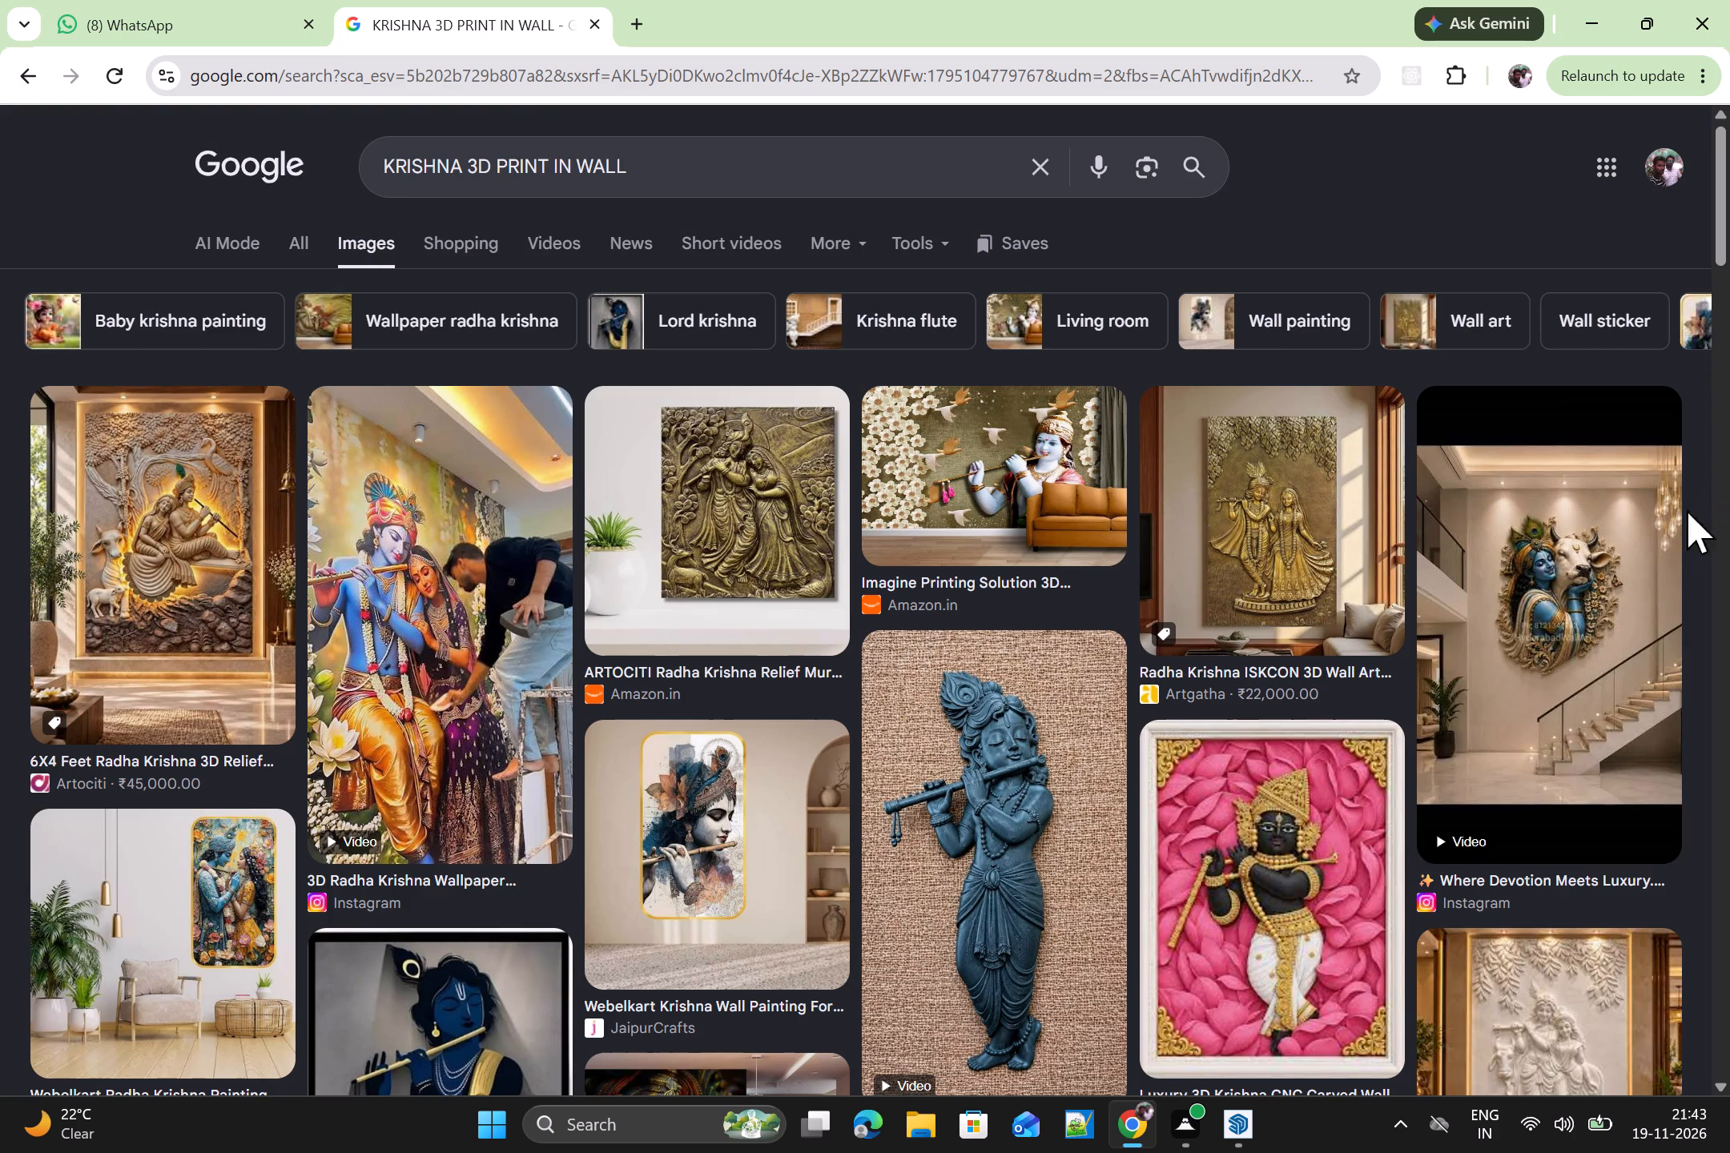
Look through the image results for a Krishna 3D wall art design for the car porch's back wall.
scroll(1611, 577, "down", 1)
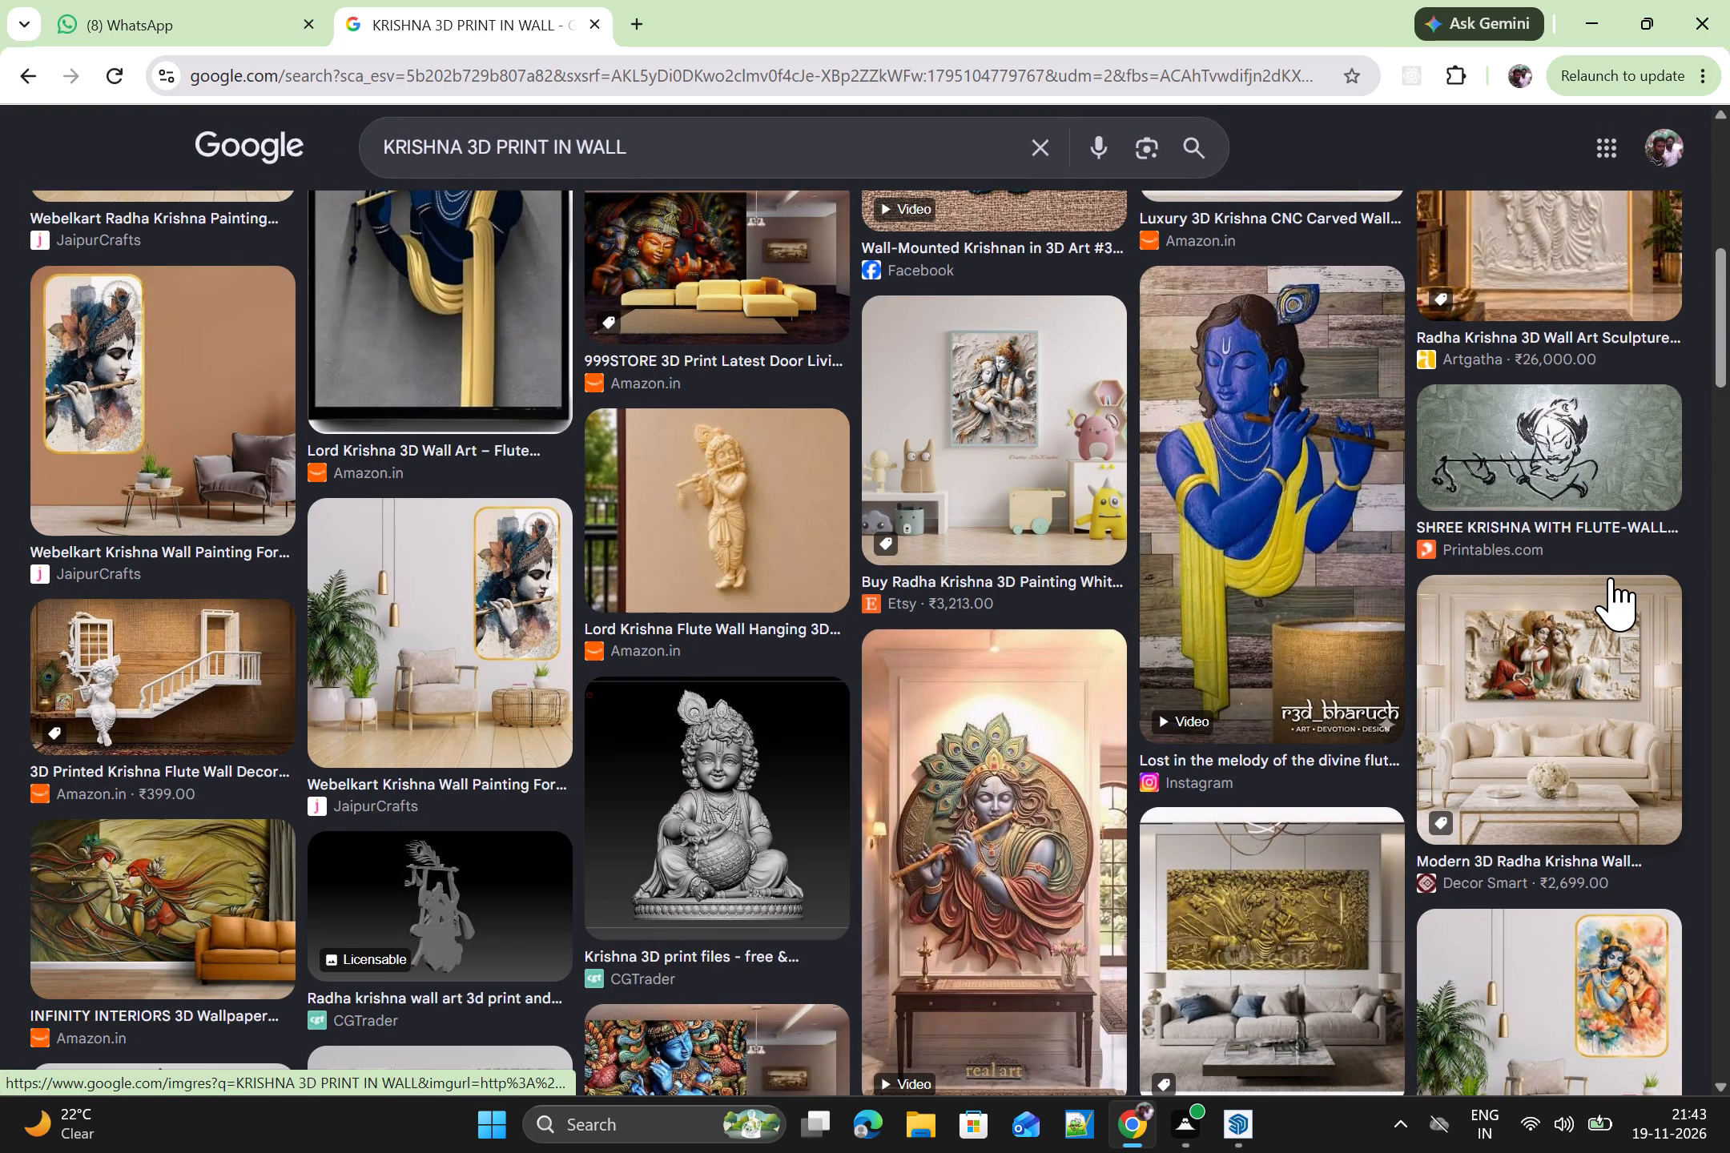
scroll(1611, 577, "down", 1)
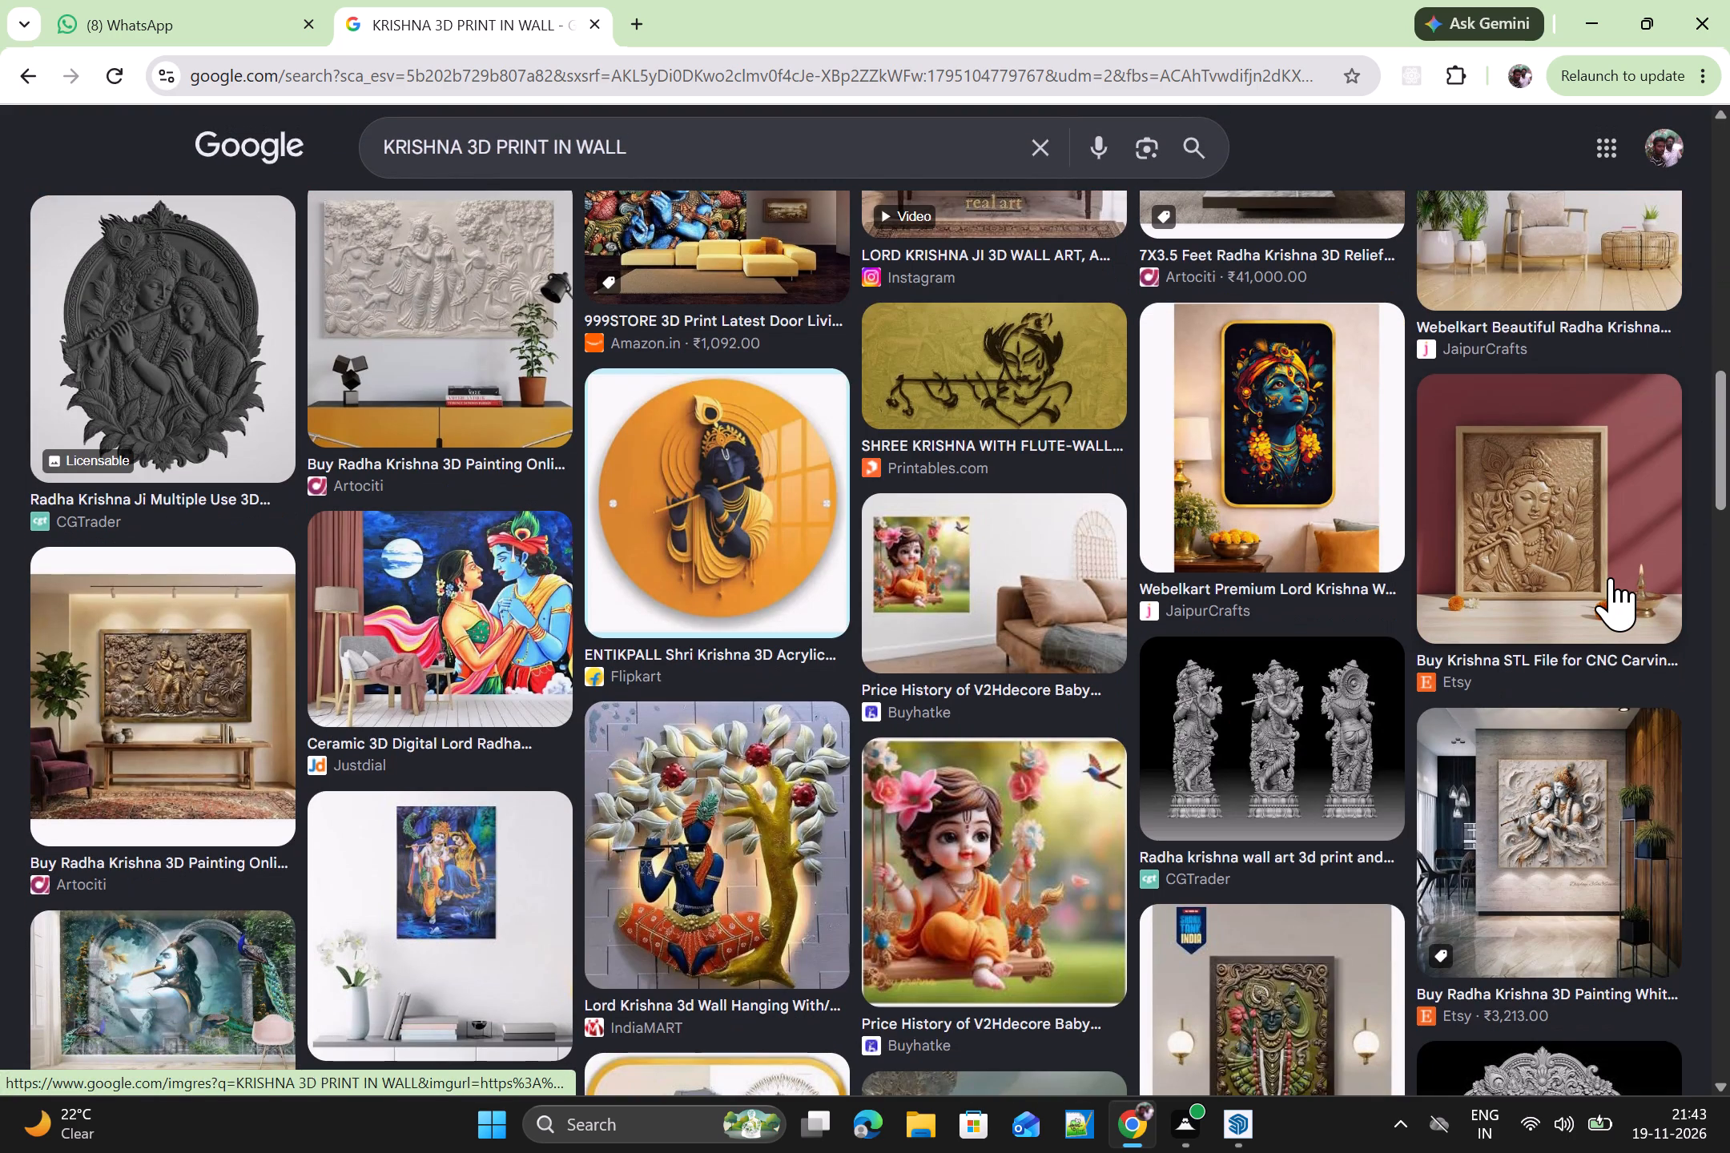
scroll(1611, 577, "down", 1)
scroll(1611, 577, "up", 2)
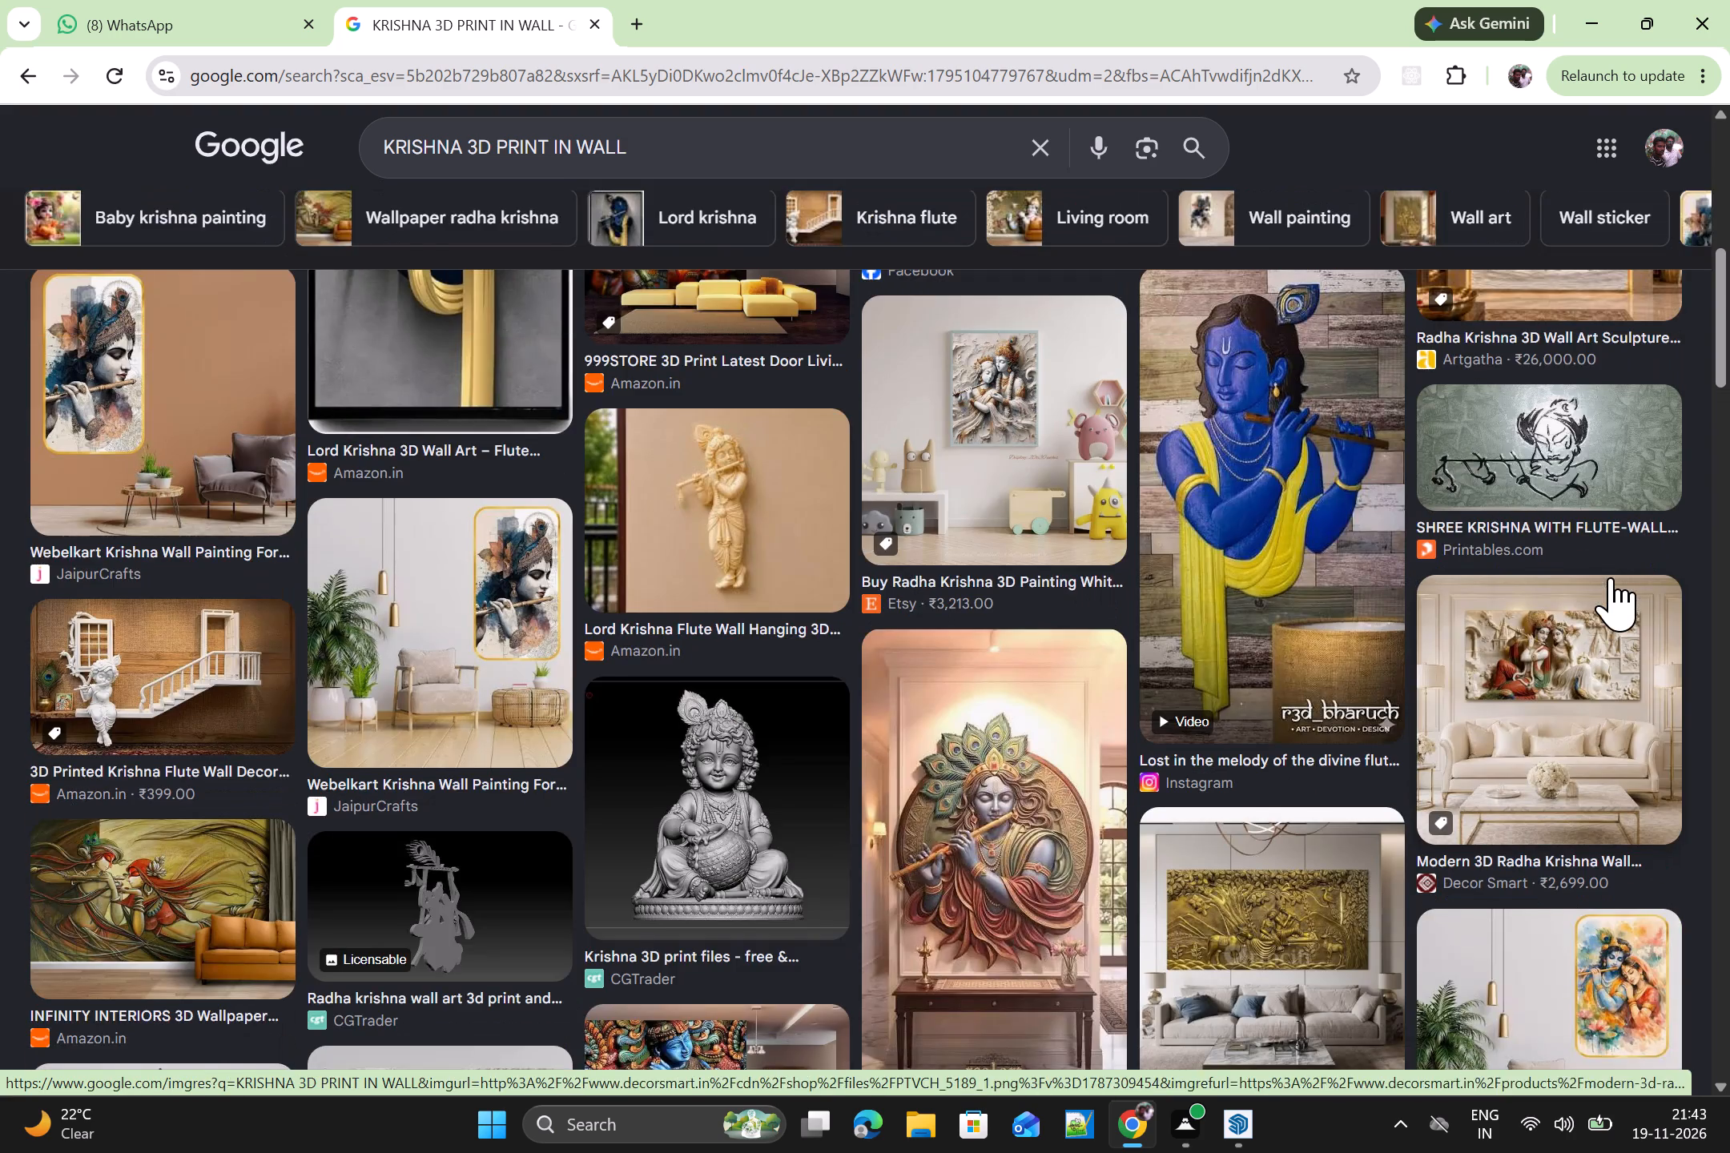
scroll(1611, 577, "up", 1)
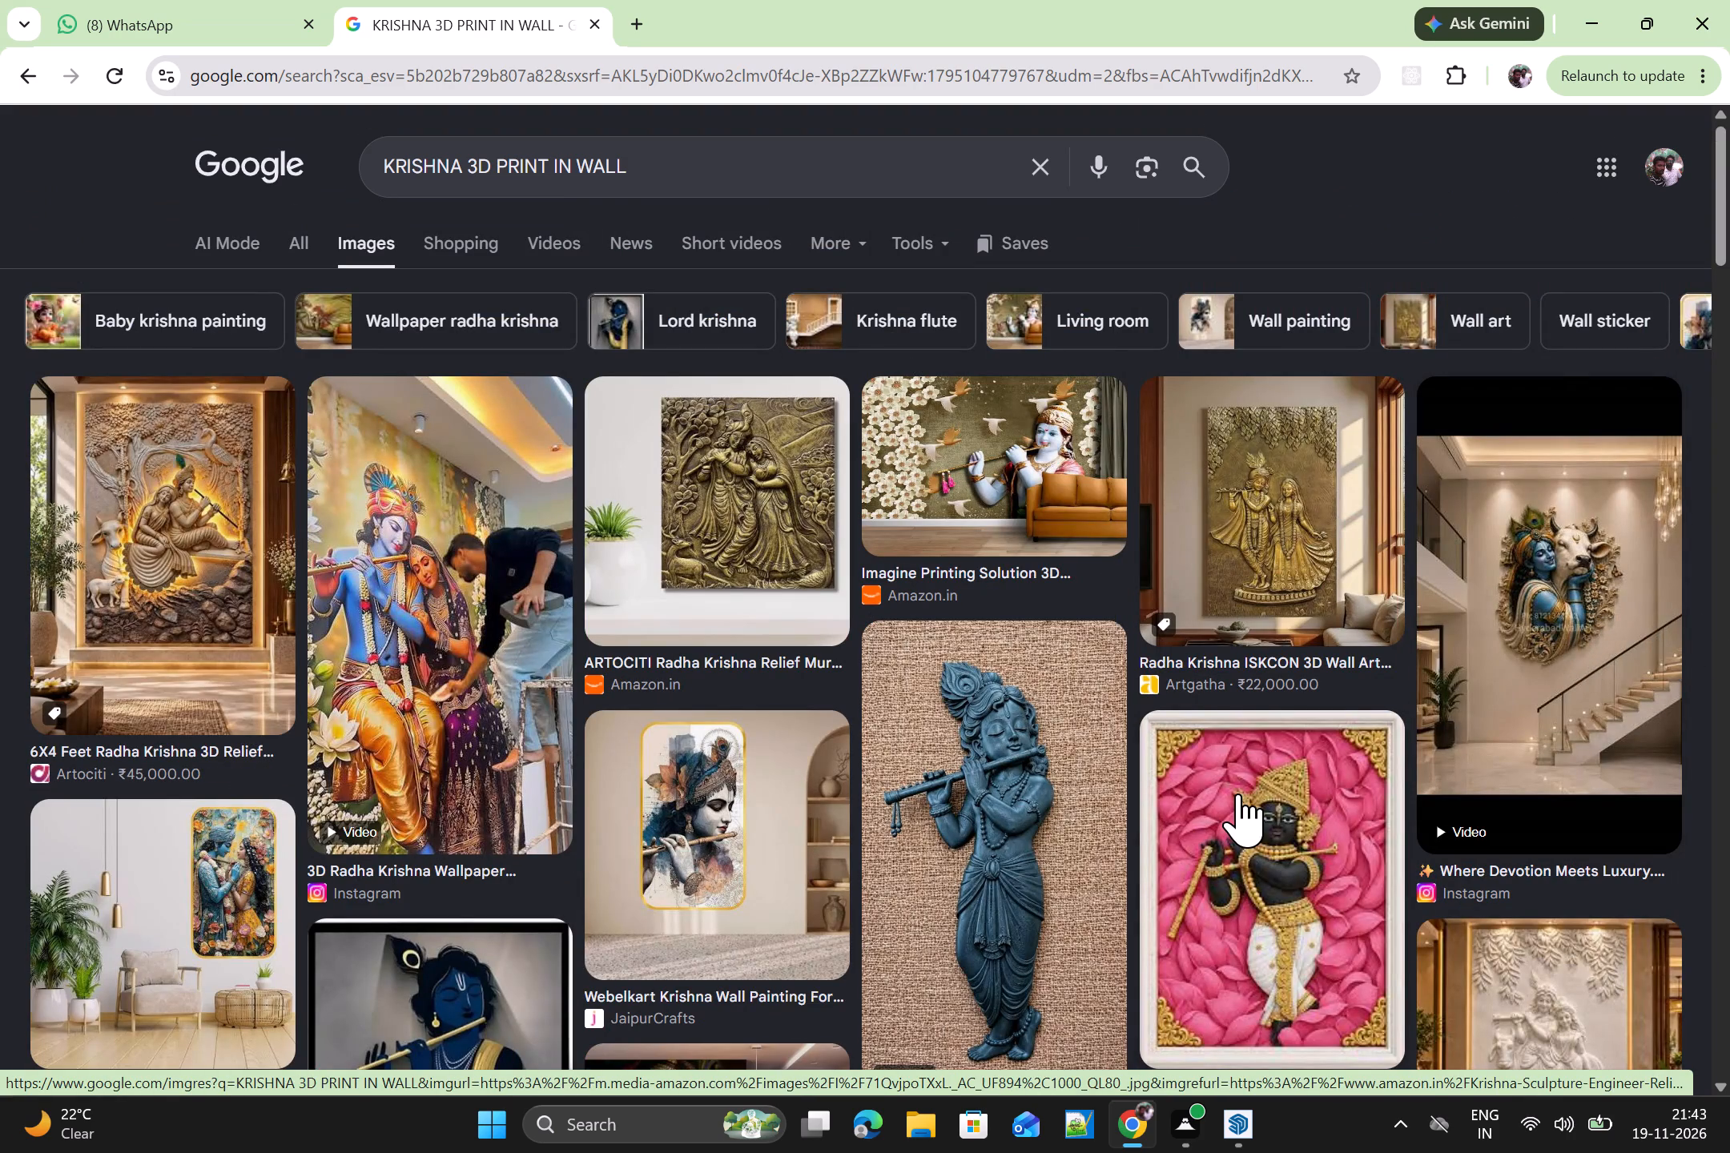
scroll(1080, 782, "down", 1)
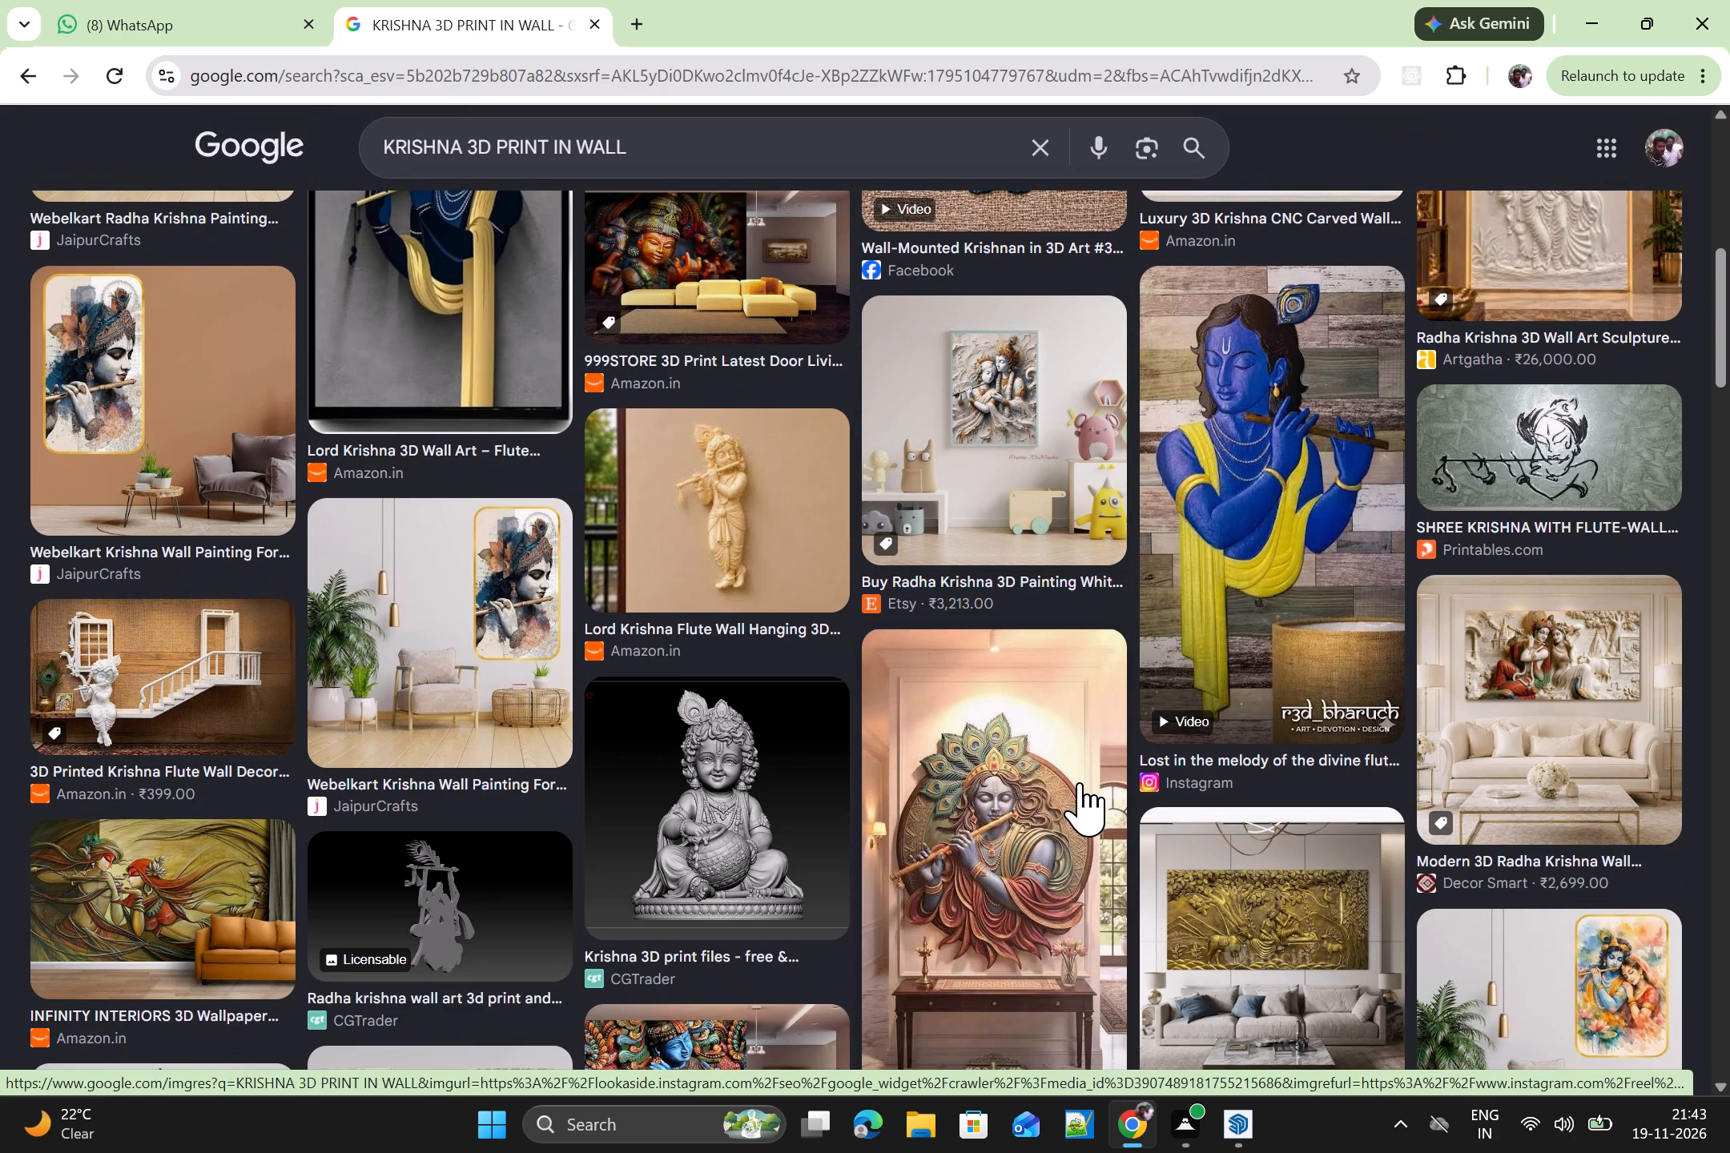
scroll(1064, 607, "down", 1)
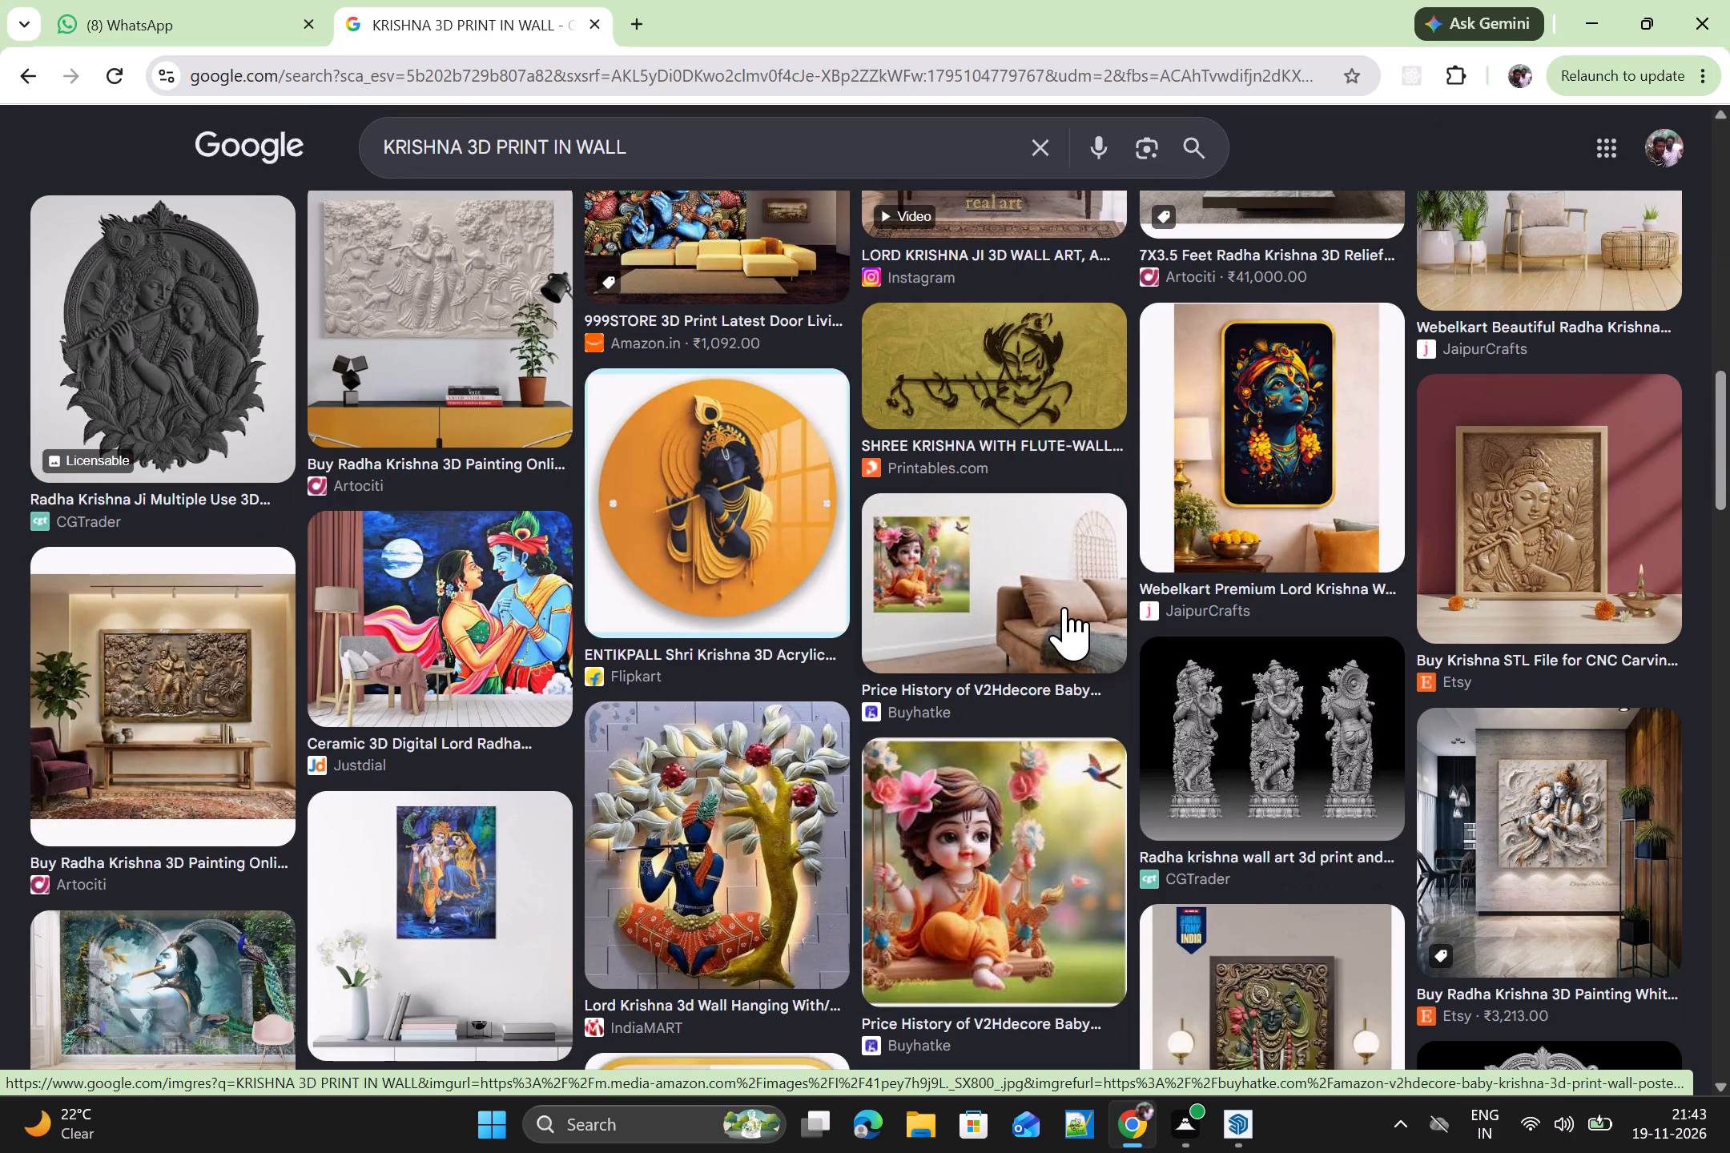
scroll(1064, 607, "down", 1)
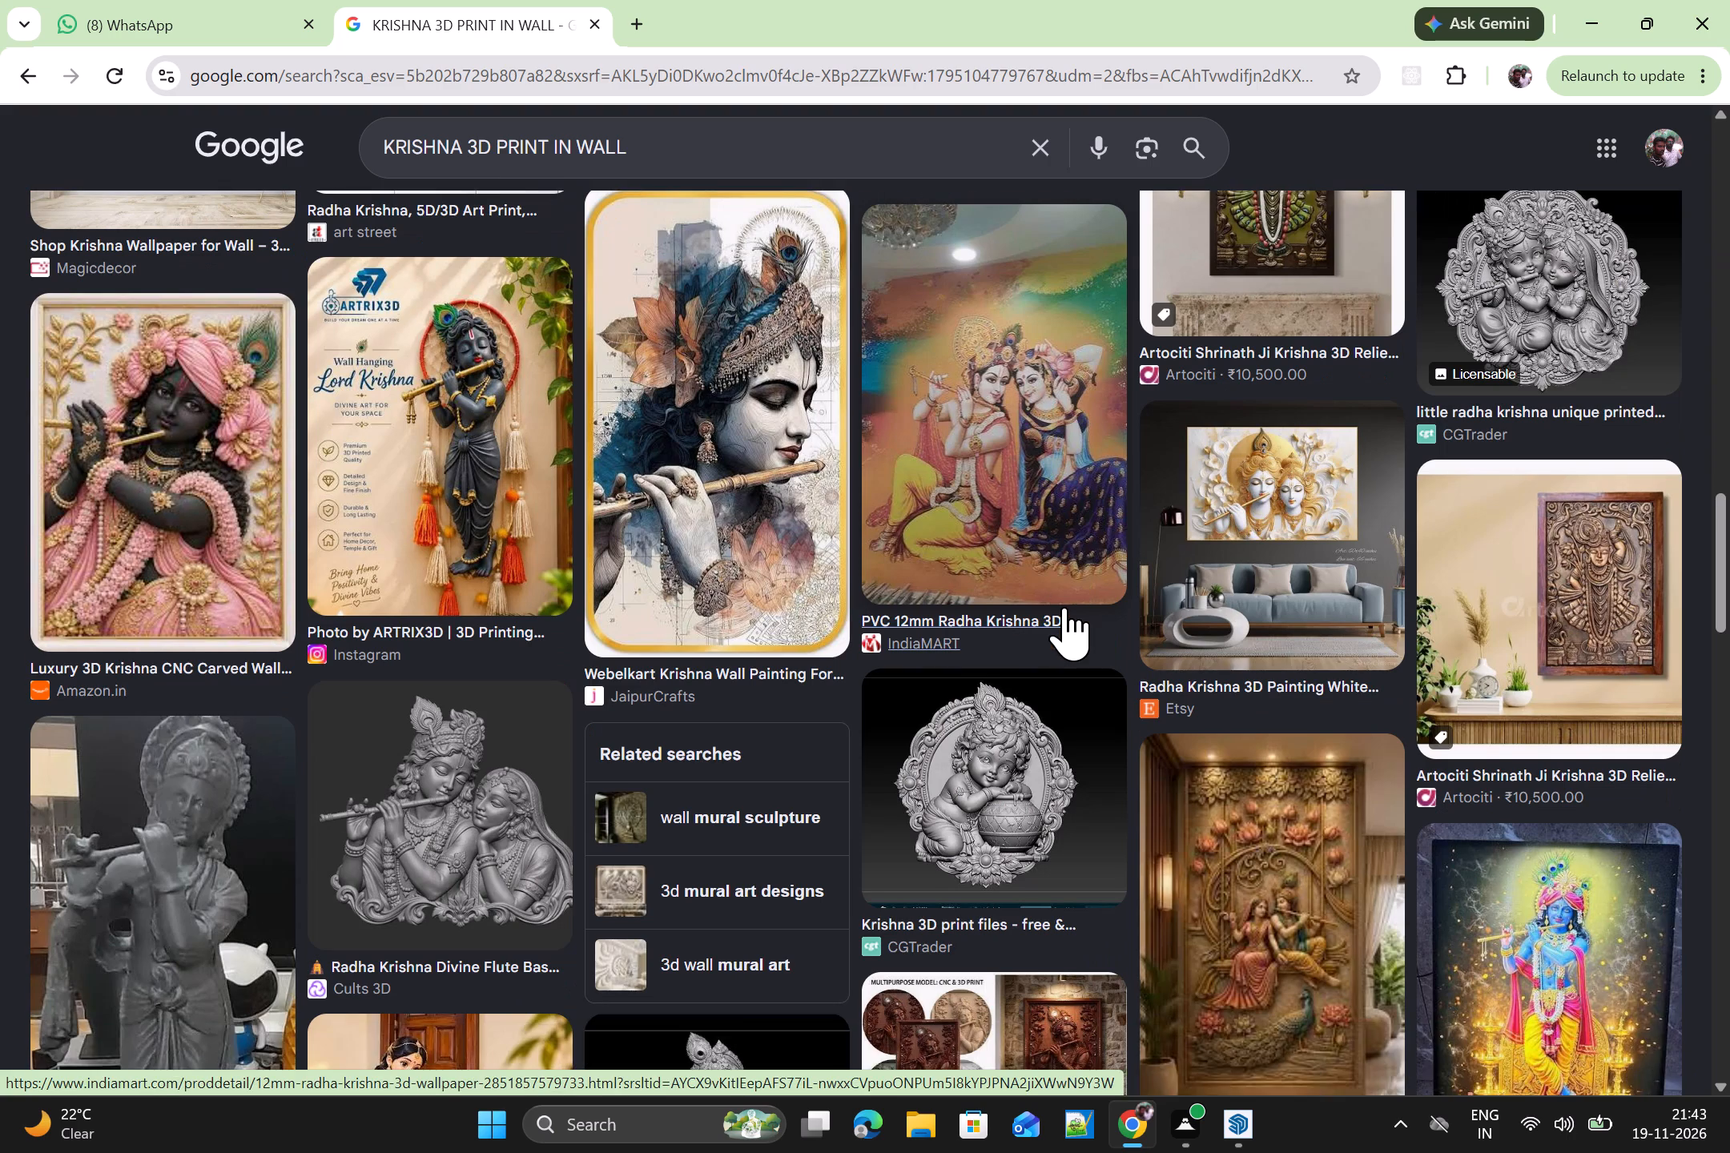
scroll(1064, 607, "down", 1)
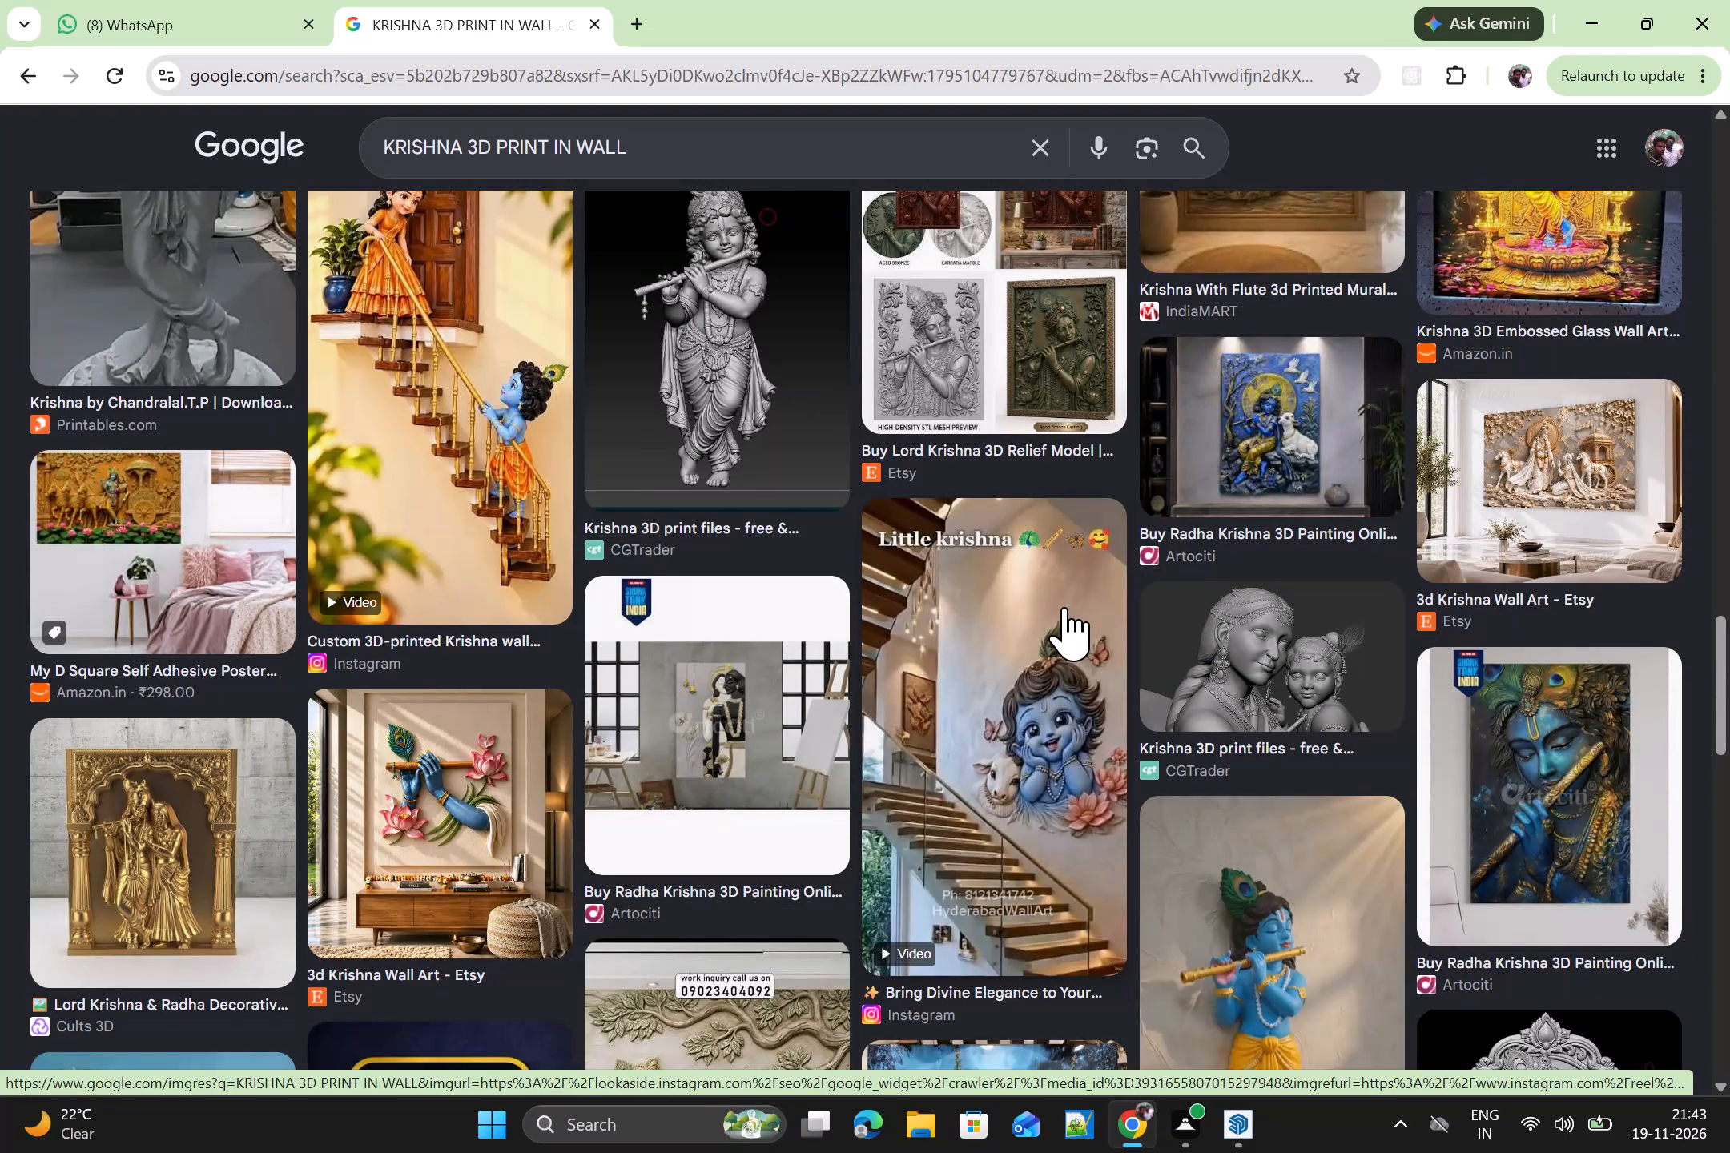
scroll(1107, 556, "down", 1)
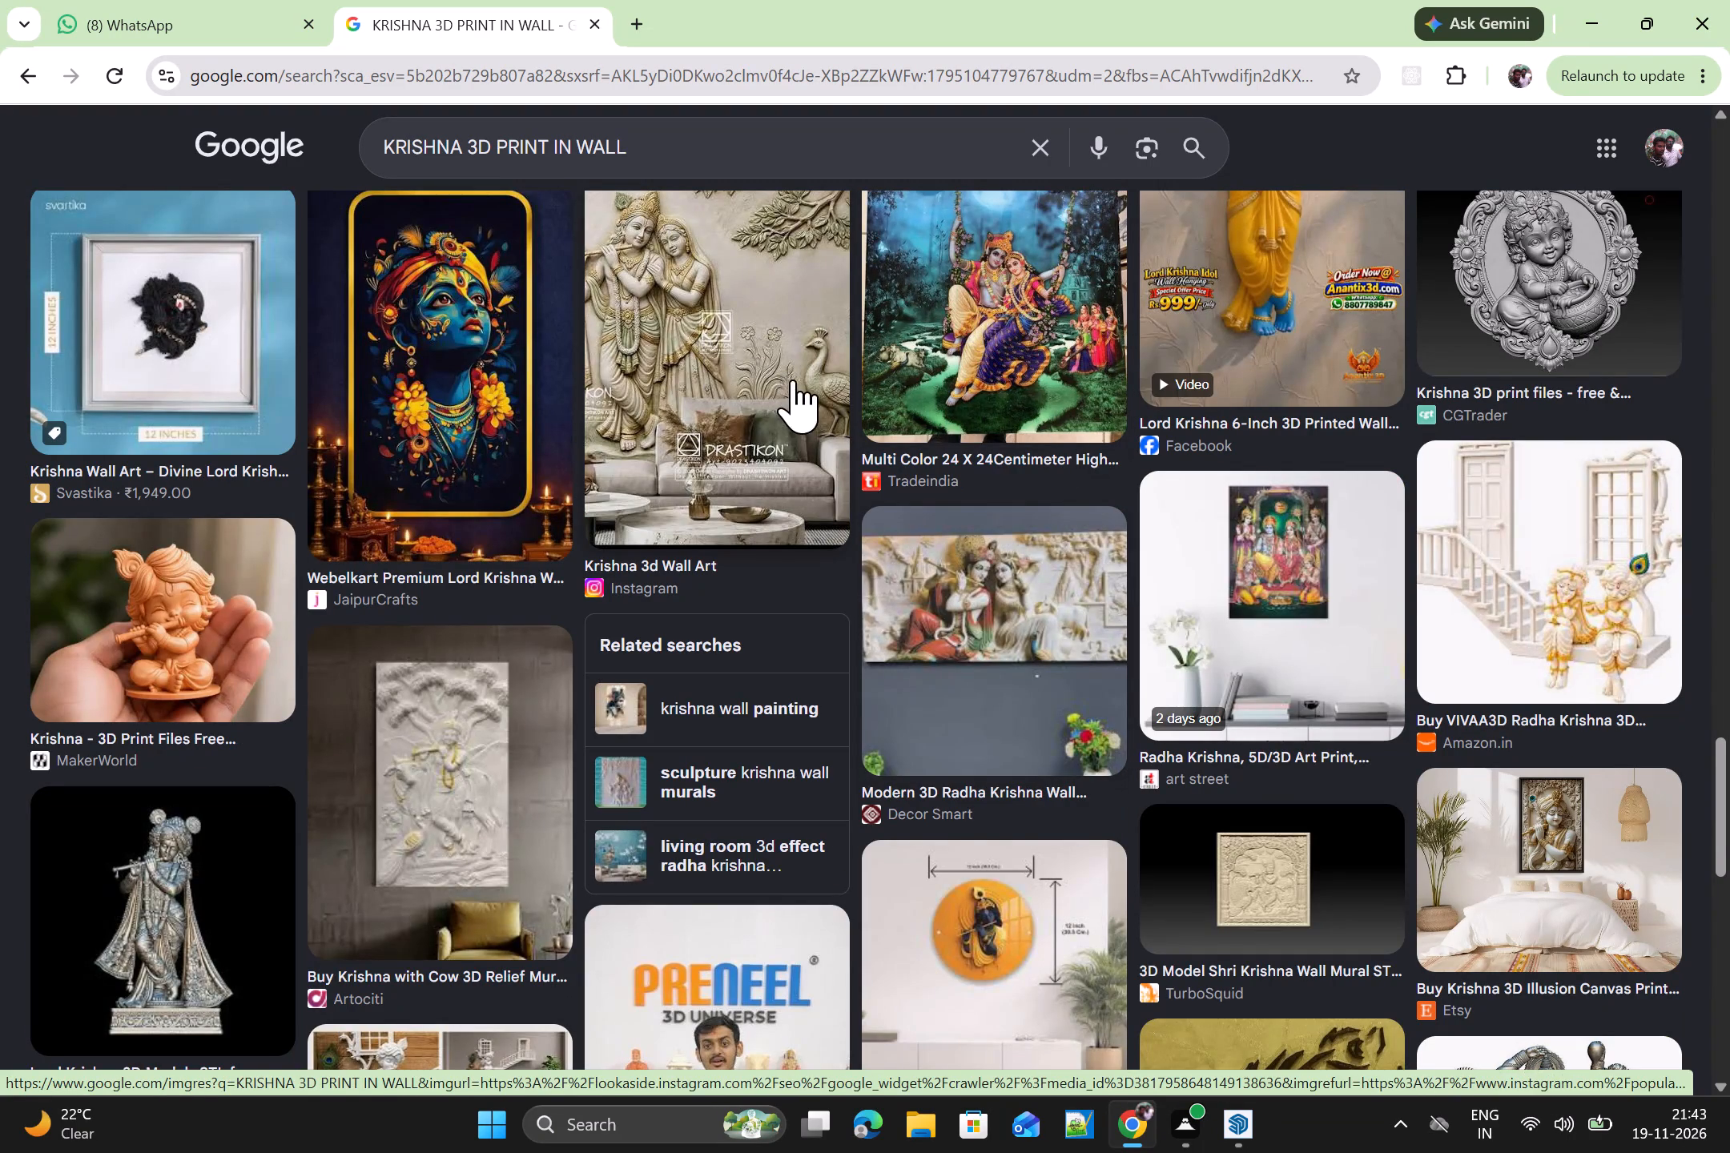
scroll(823, 404, "down", 1)
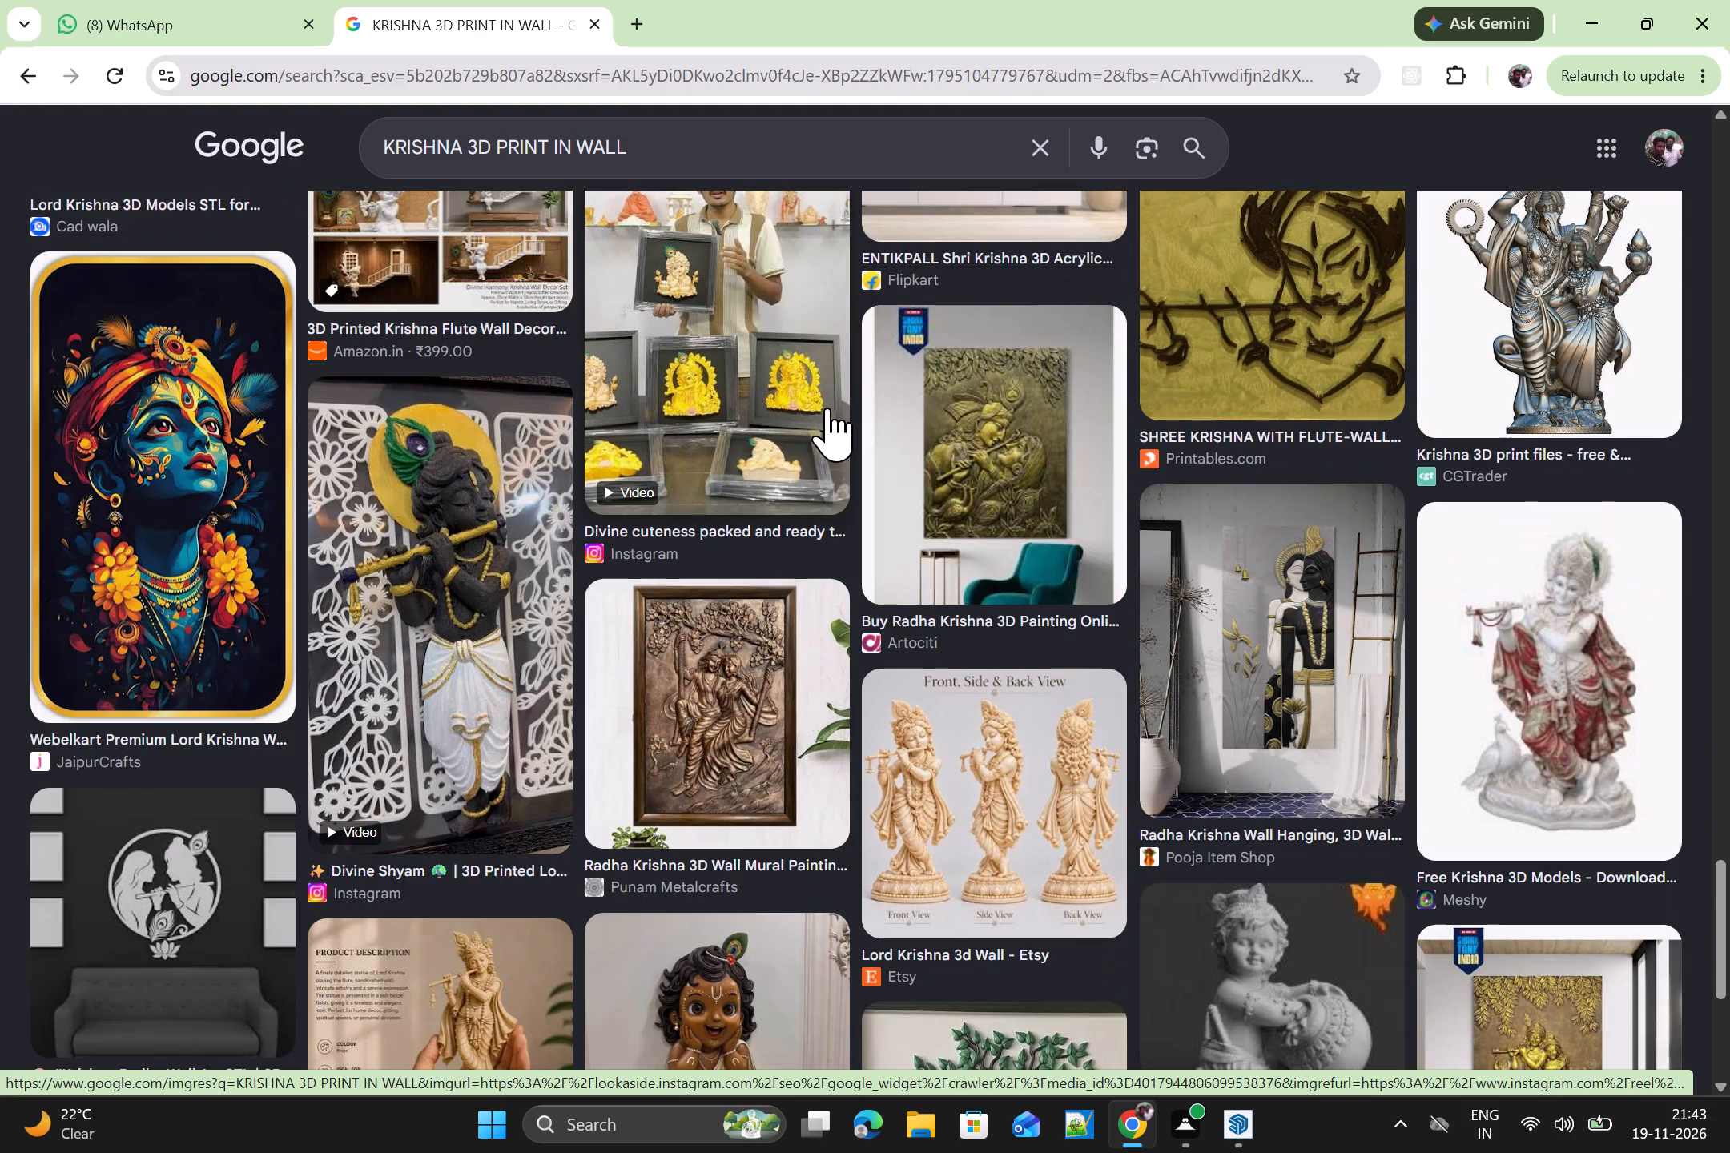
scroll(827, 408, "down", 1)
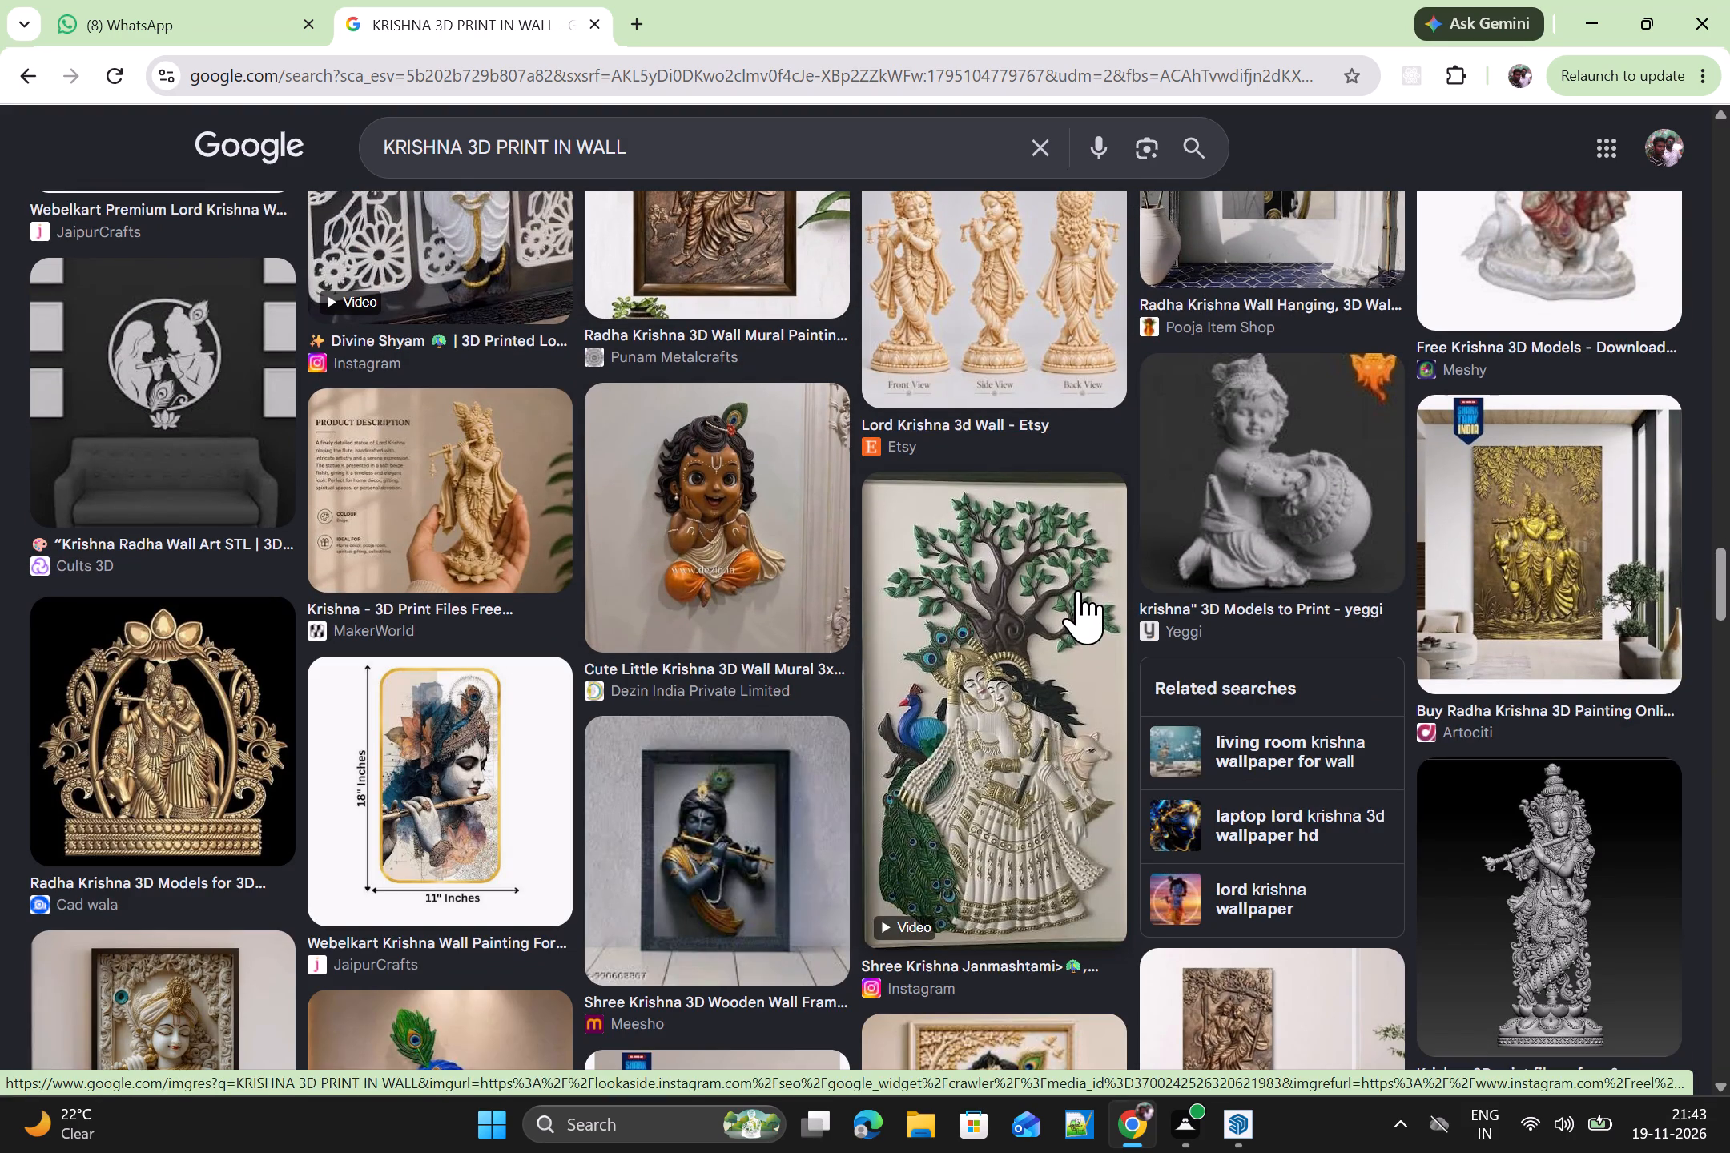
scroll(1078, 590, "down", 3)
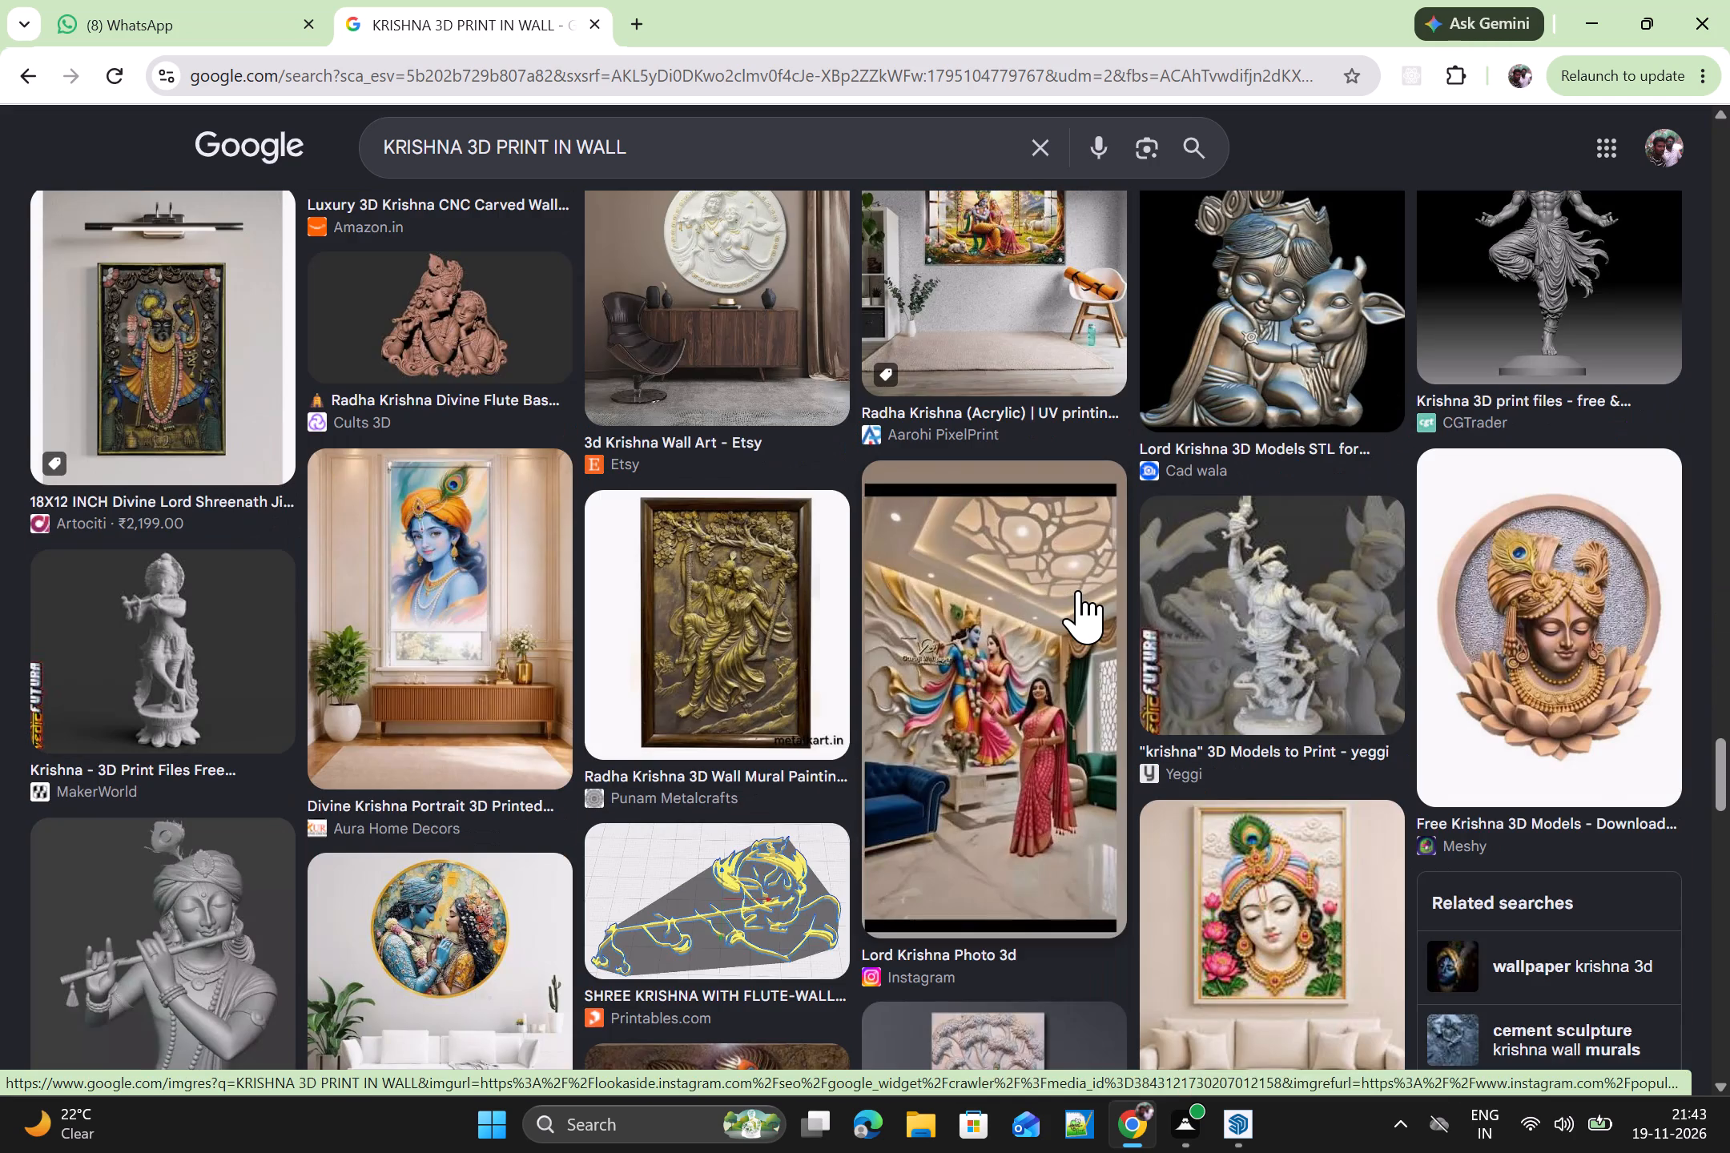
scroll(1078, 590, "up", 2)
scroll(1147, 570, "up", 1)
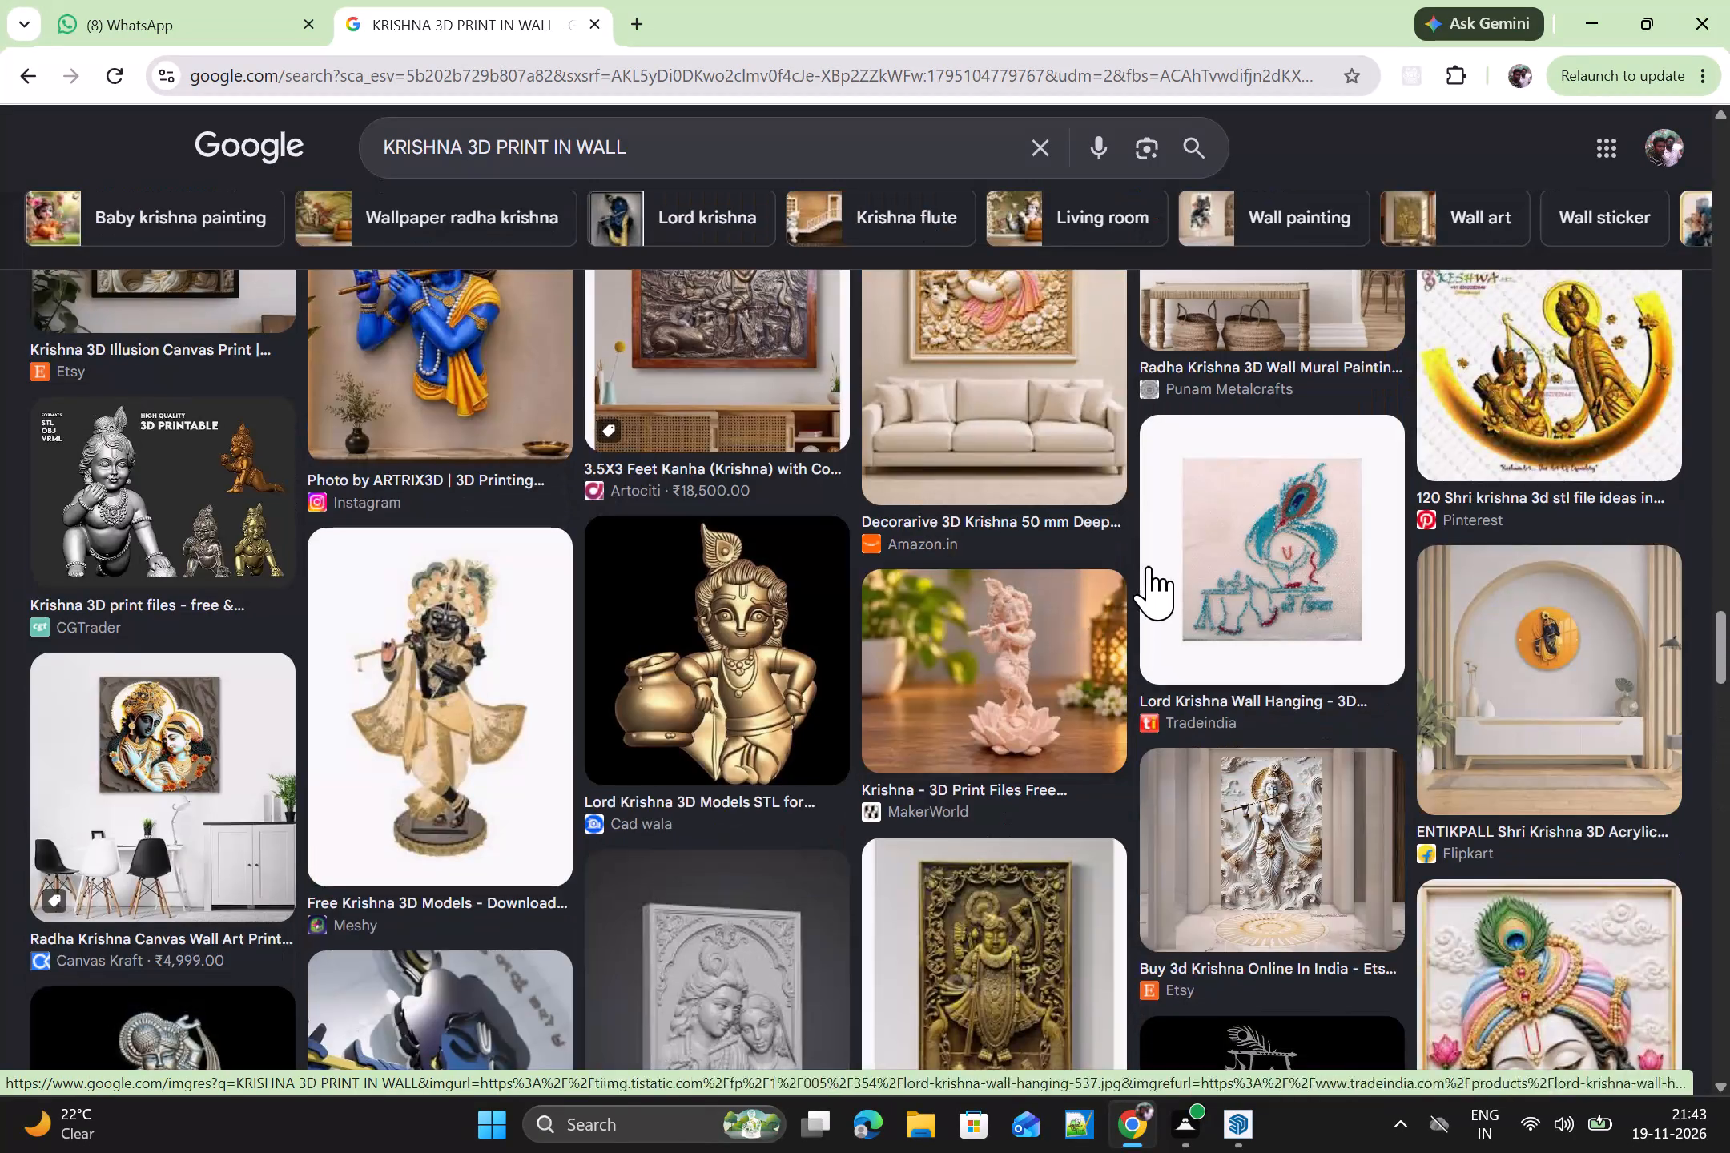
scroll(1149, 566, "up", 3)
scroll(1160, 556, "down", 2)
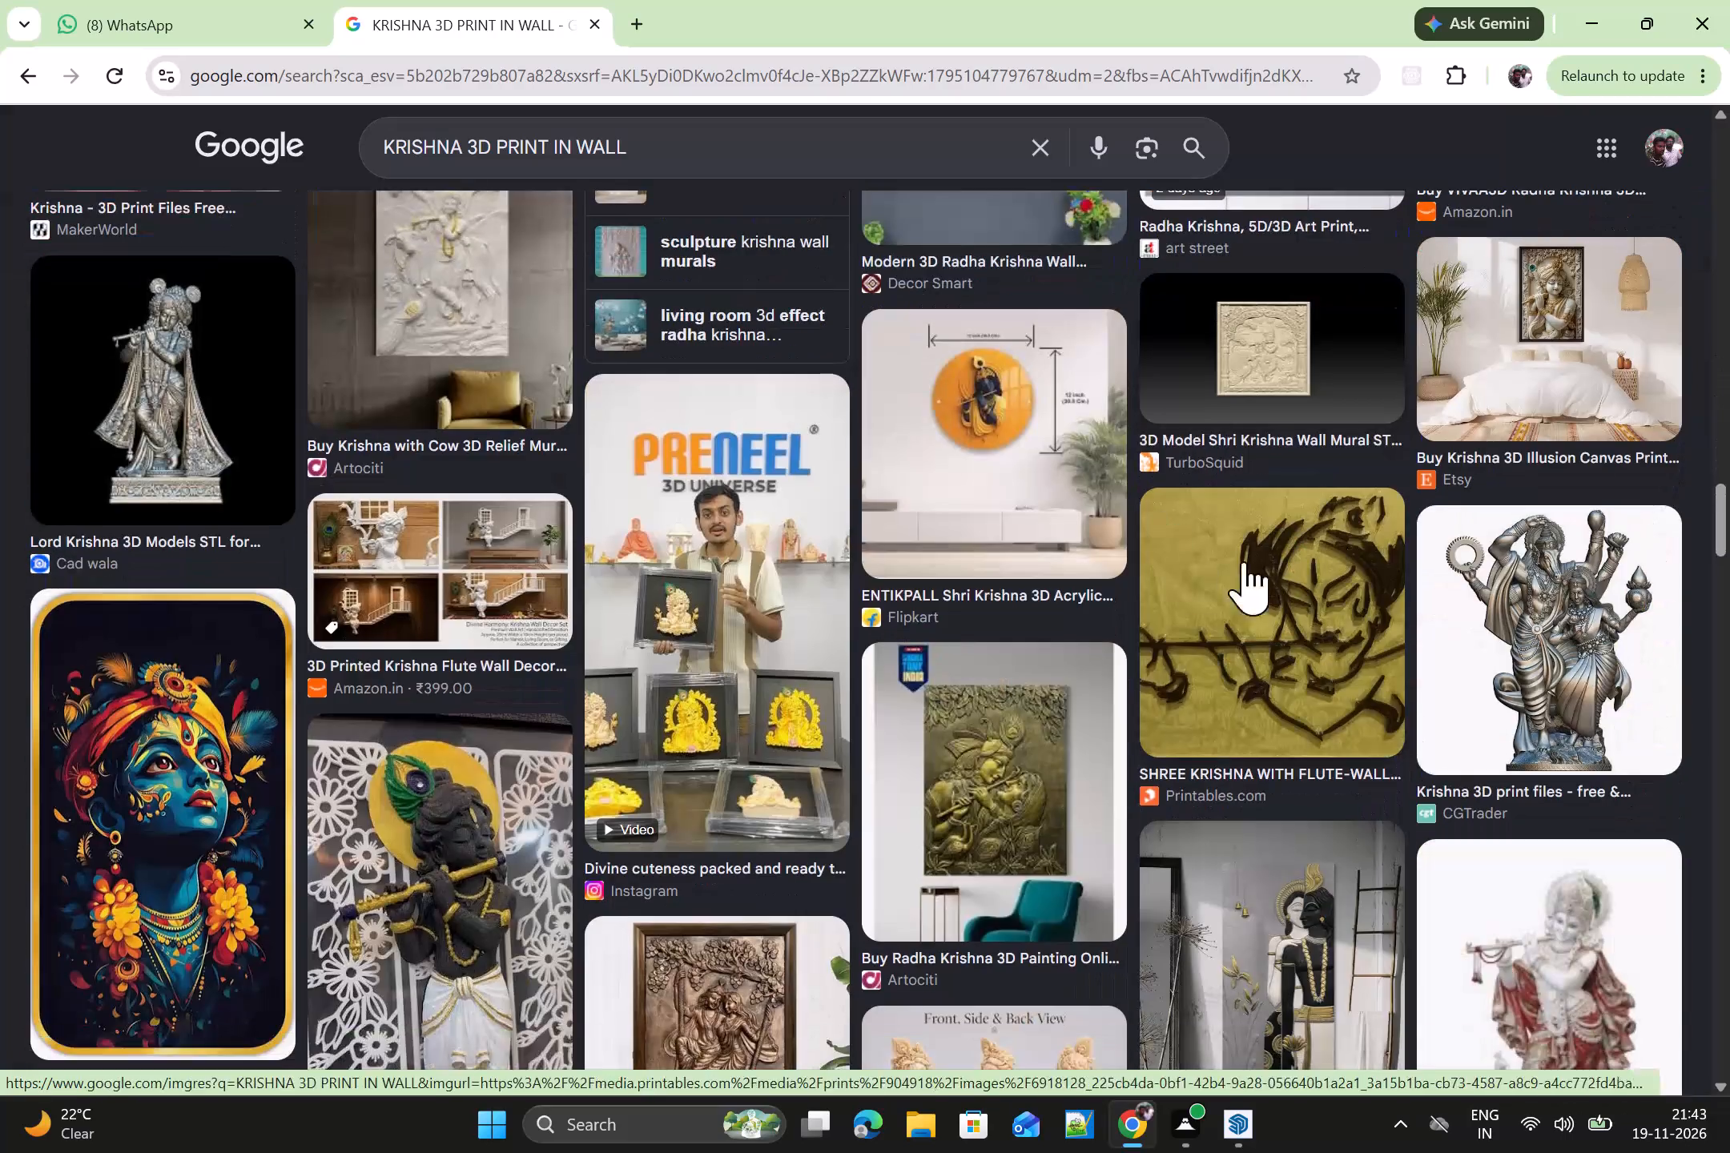
scroll(1321, 575, "down", 1)
scroll(1321, 573, "up", 1)
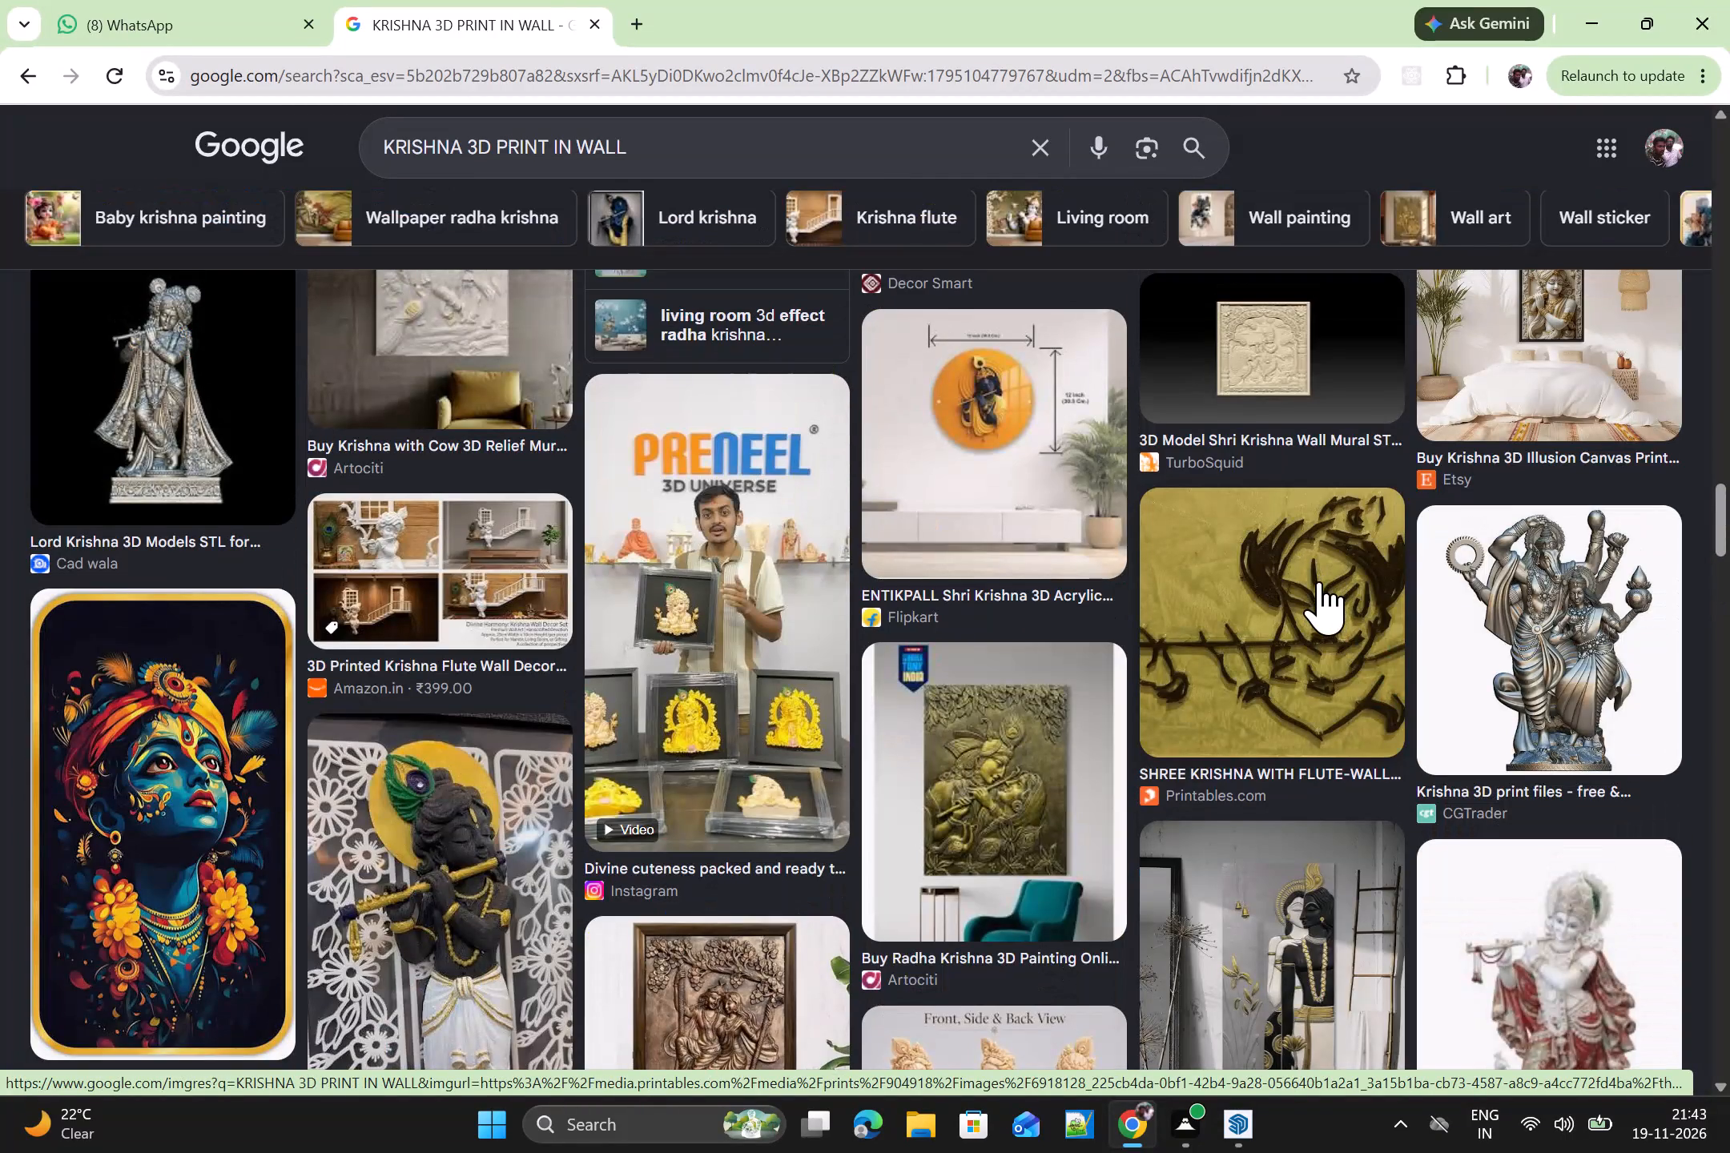
Save the Printables.com "Shree Krishna with flute-wall art" image with the ochre background to Downloads as a JPG named images.
left_click(1319, 582)
right_click(1345, 548)
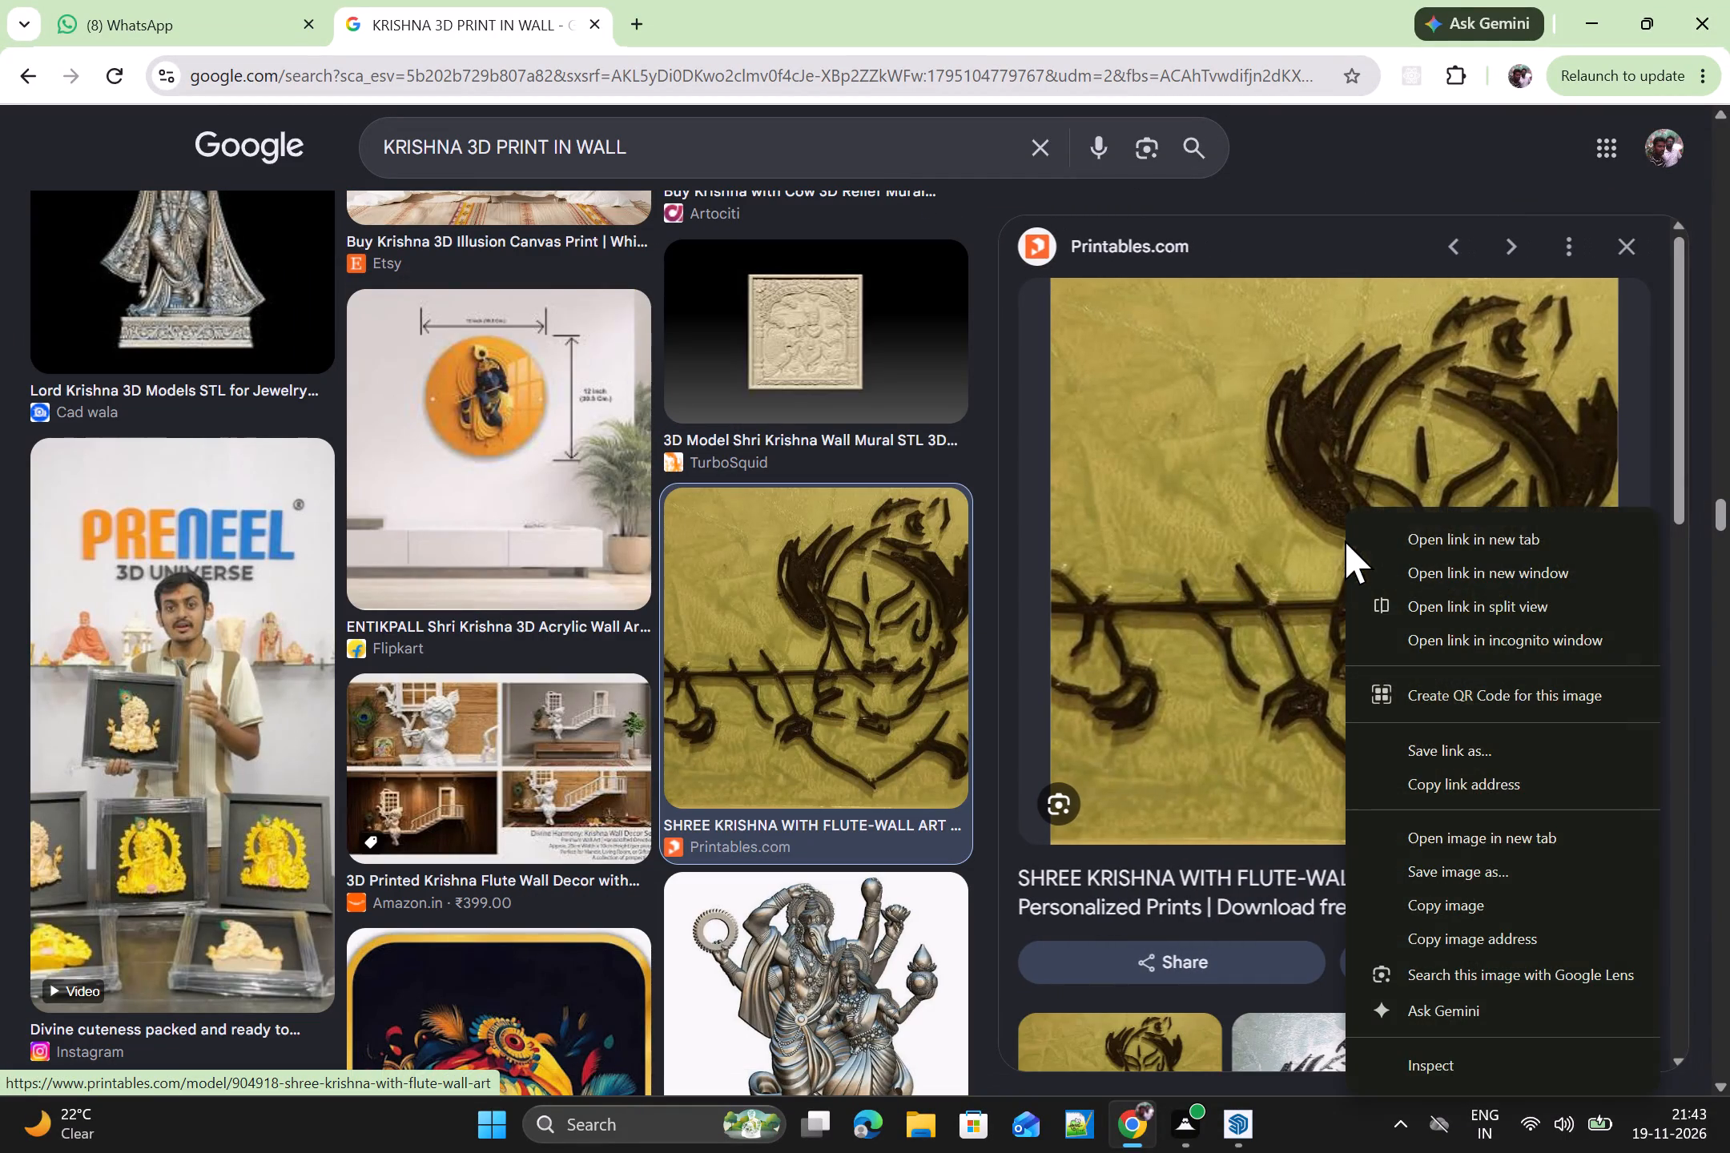
left_click(1468, 876)
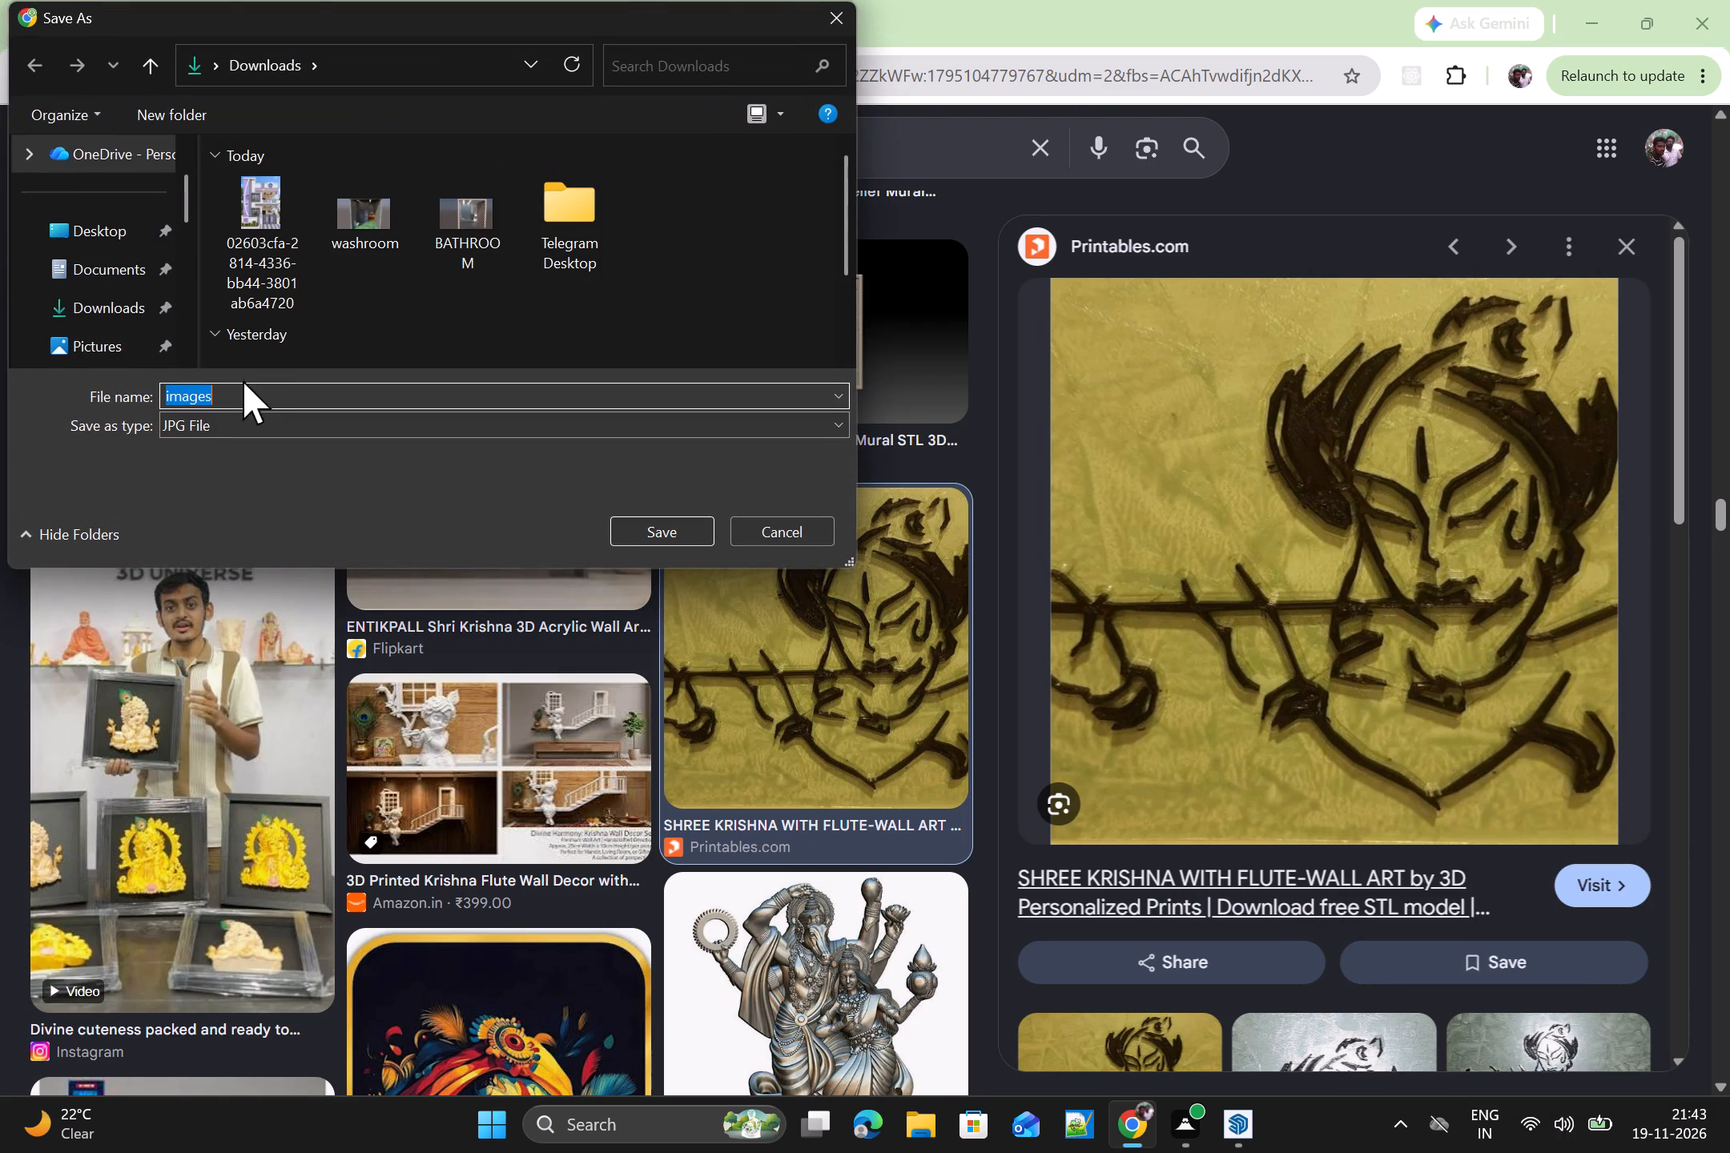
left_click(106, 291)
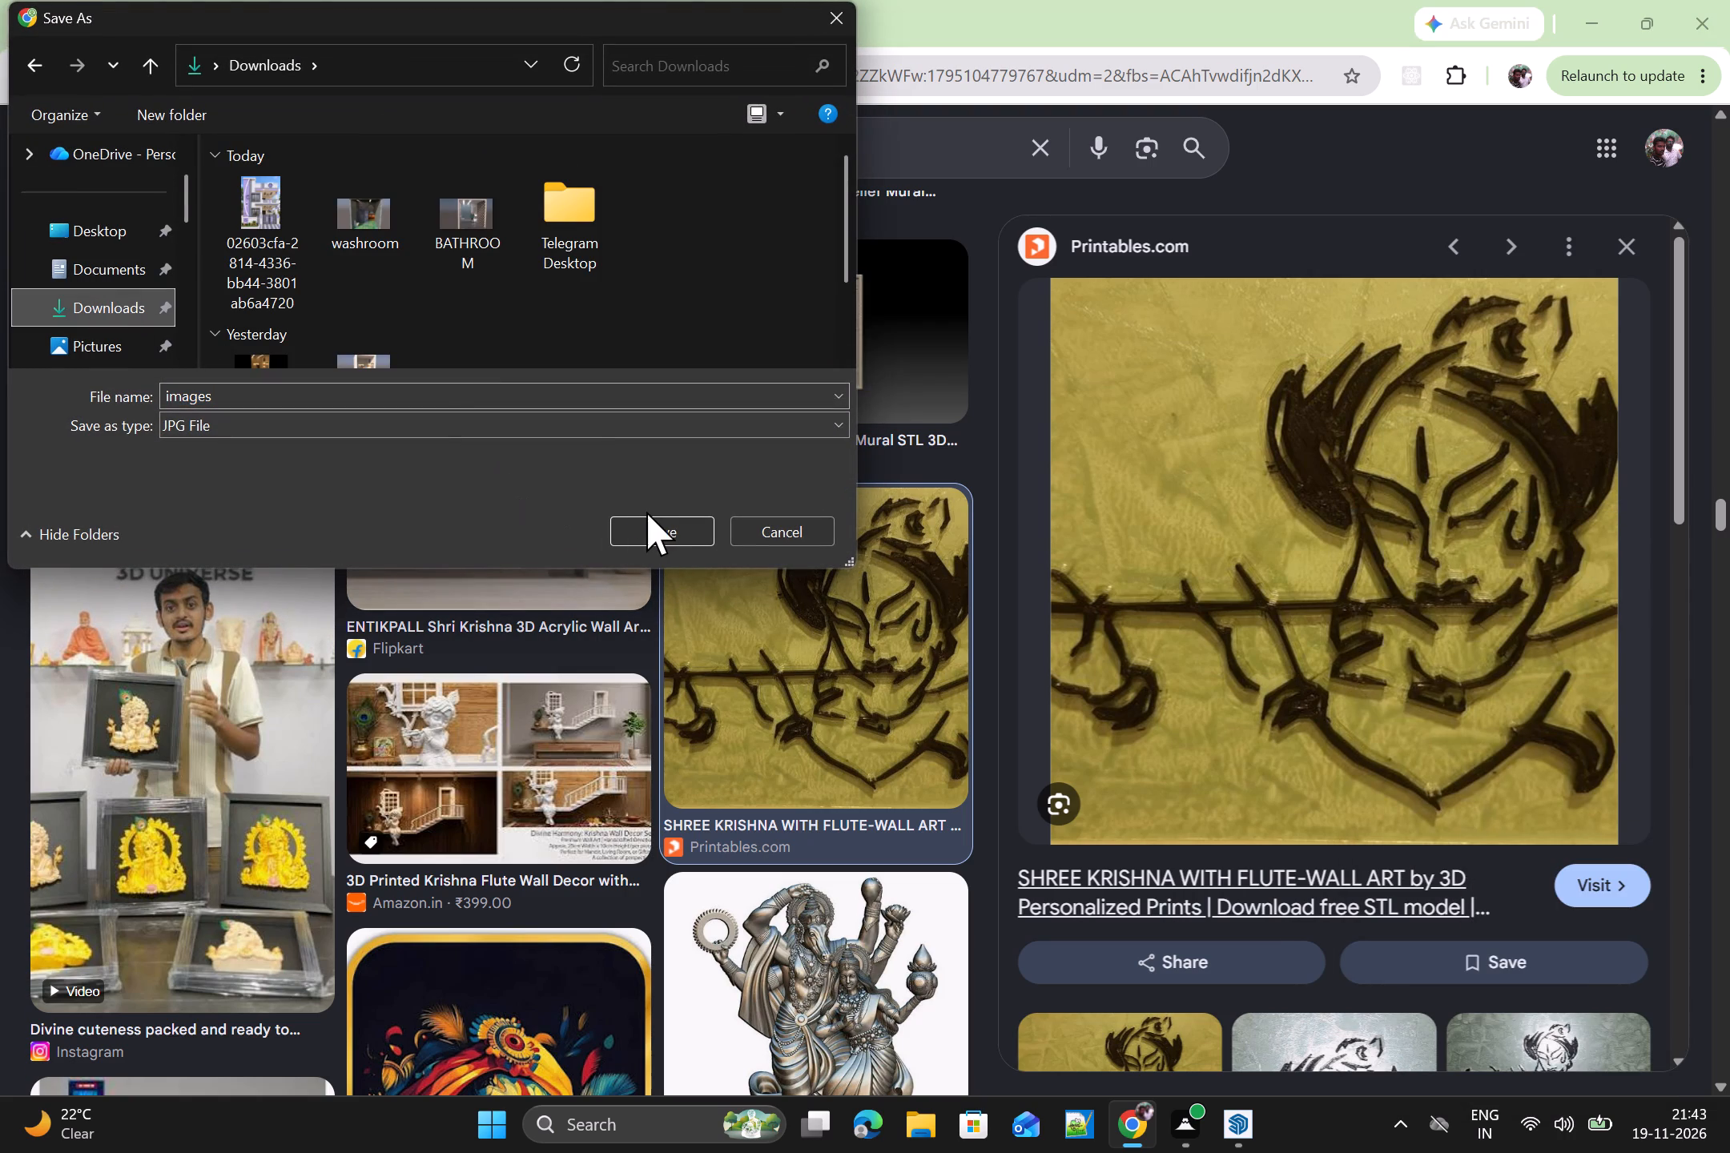
left_click(653, 514)
left_click(654, 519)
Look through the other Krishna images alongside the flute art preview, and close the preview.
scroll(664, 558, "down", 2)
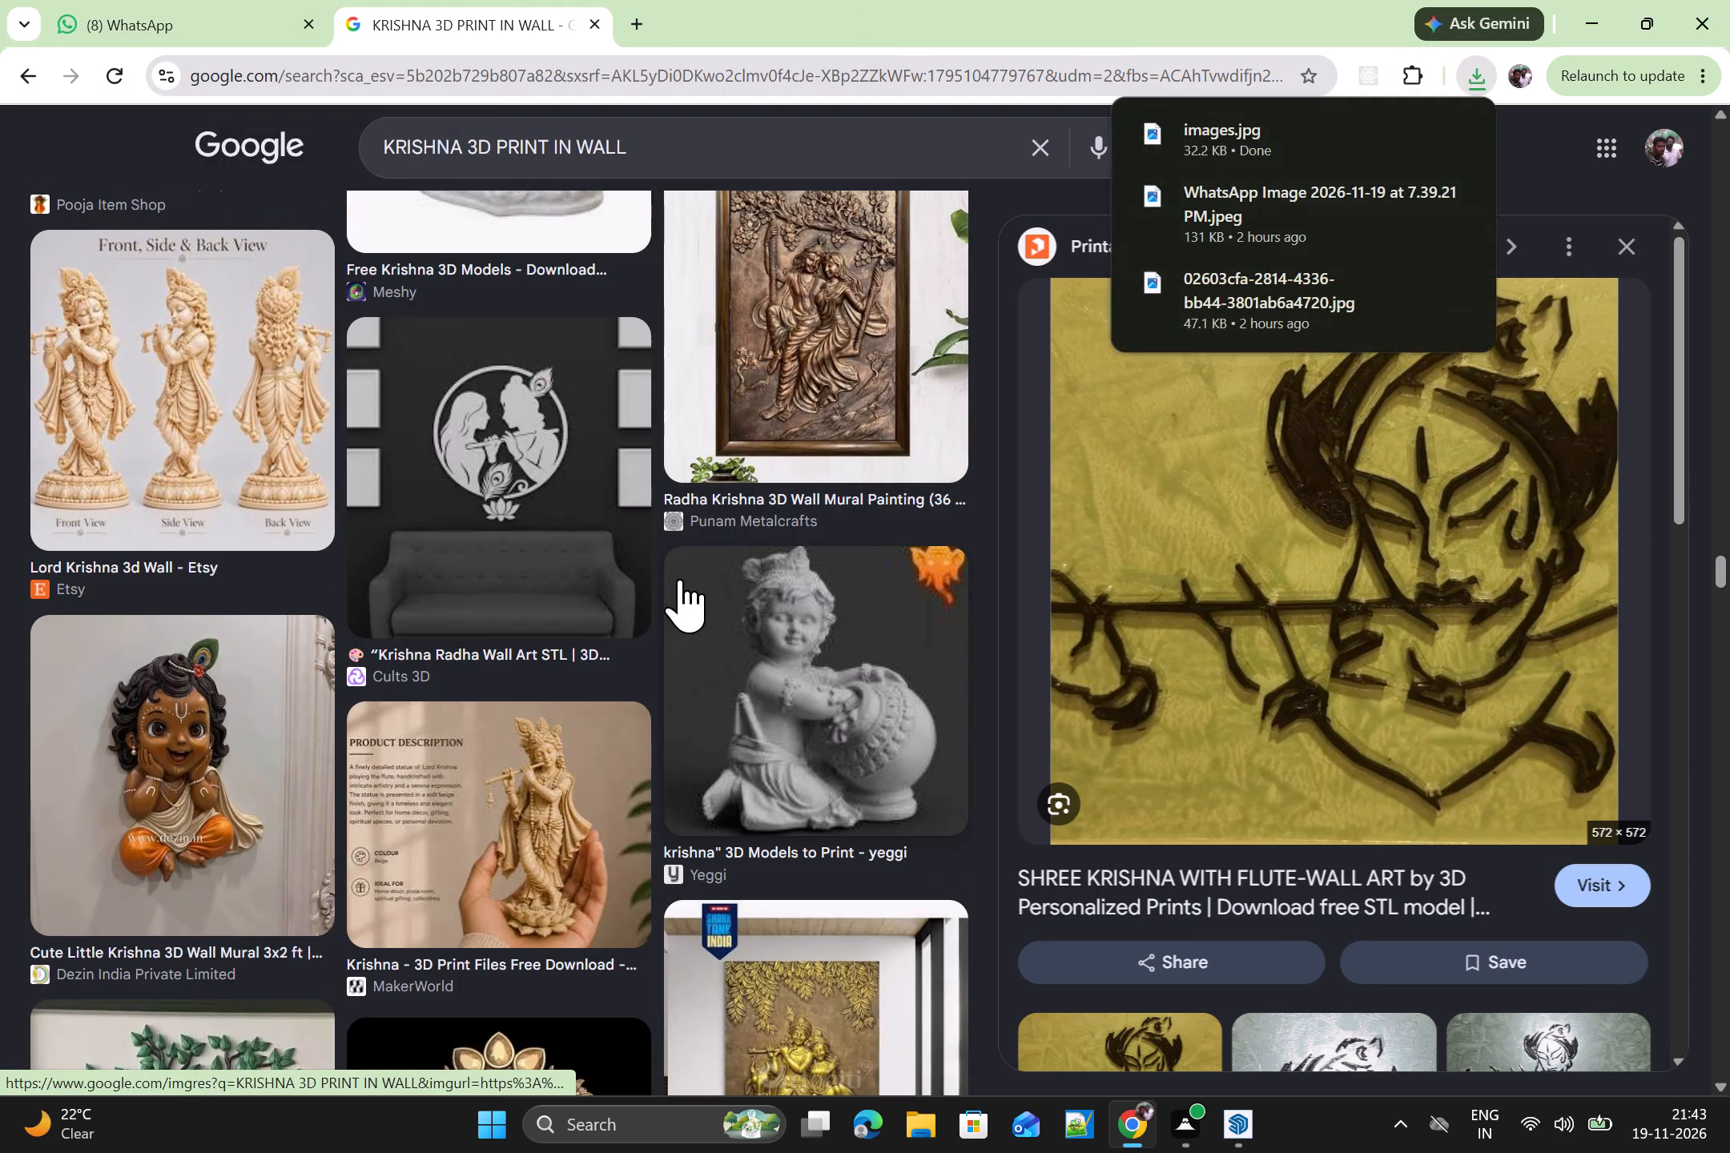
scroll(779, 589, "up", 4)
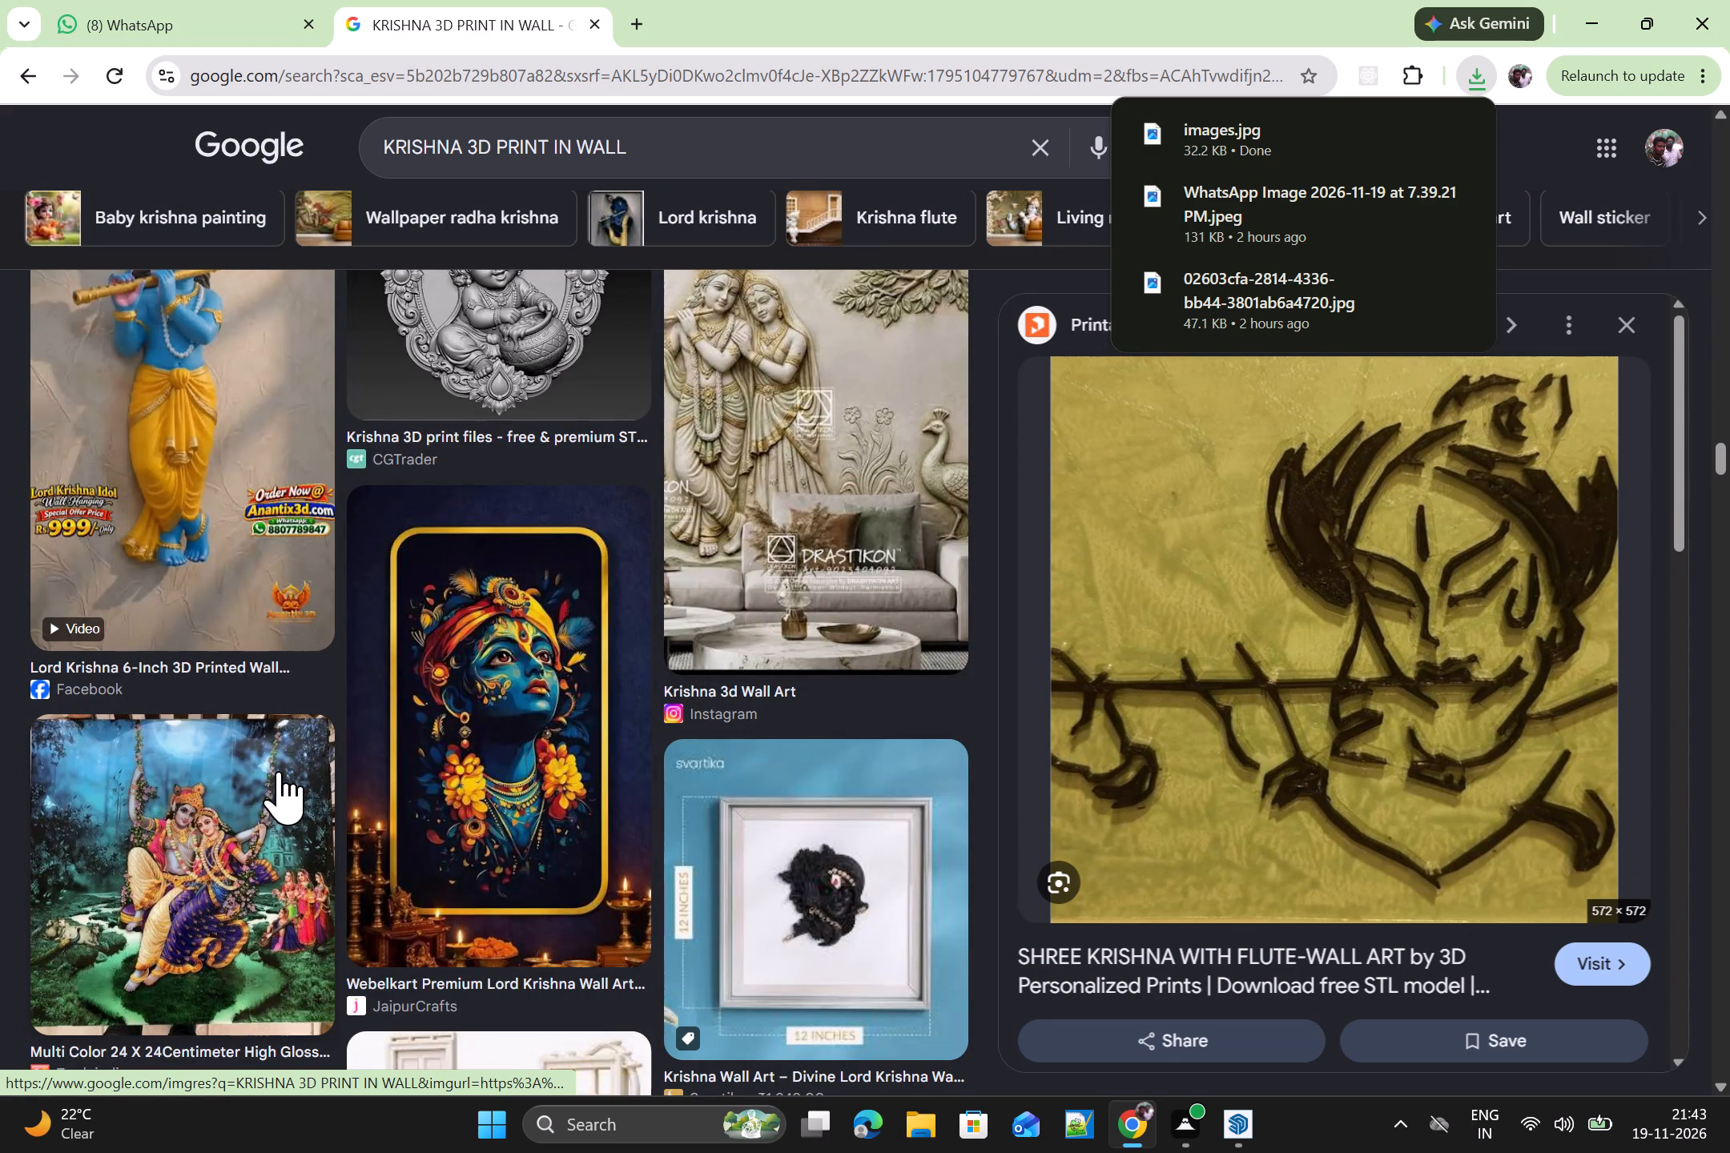
scroll(531, 646, "up", 1)
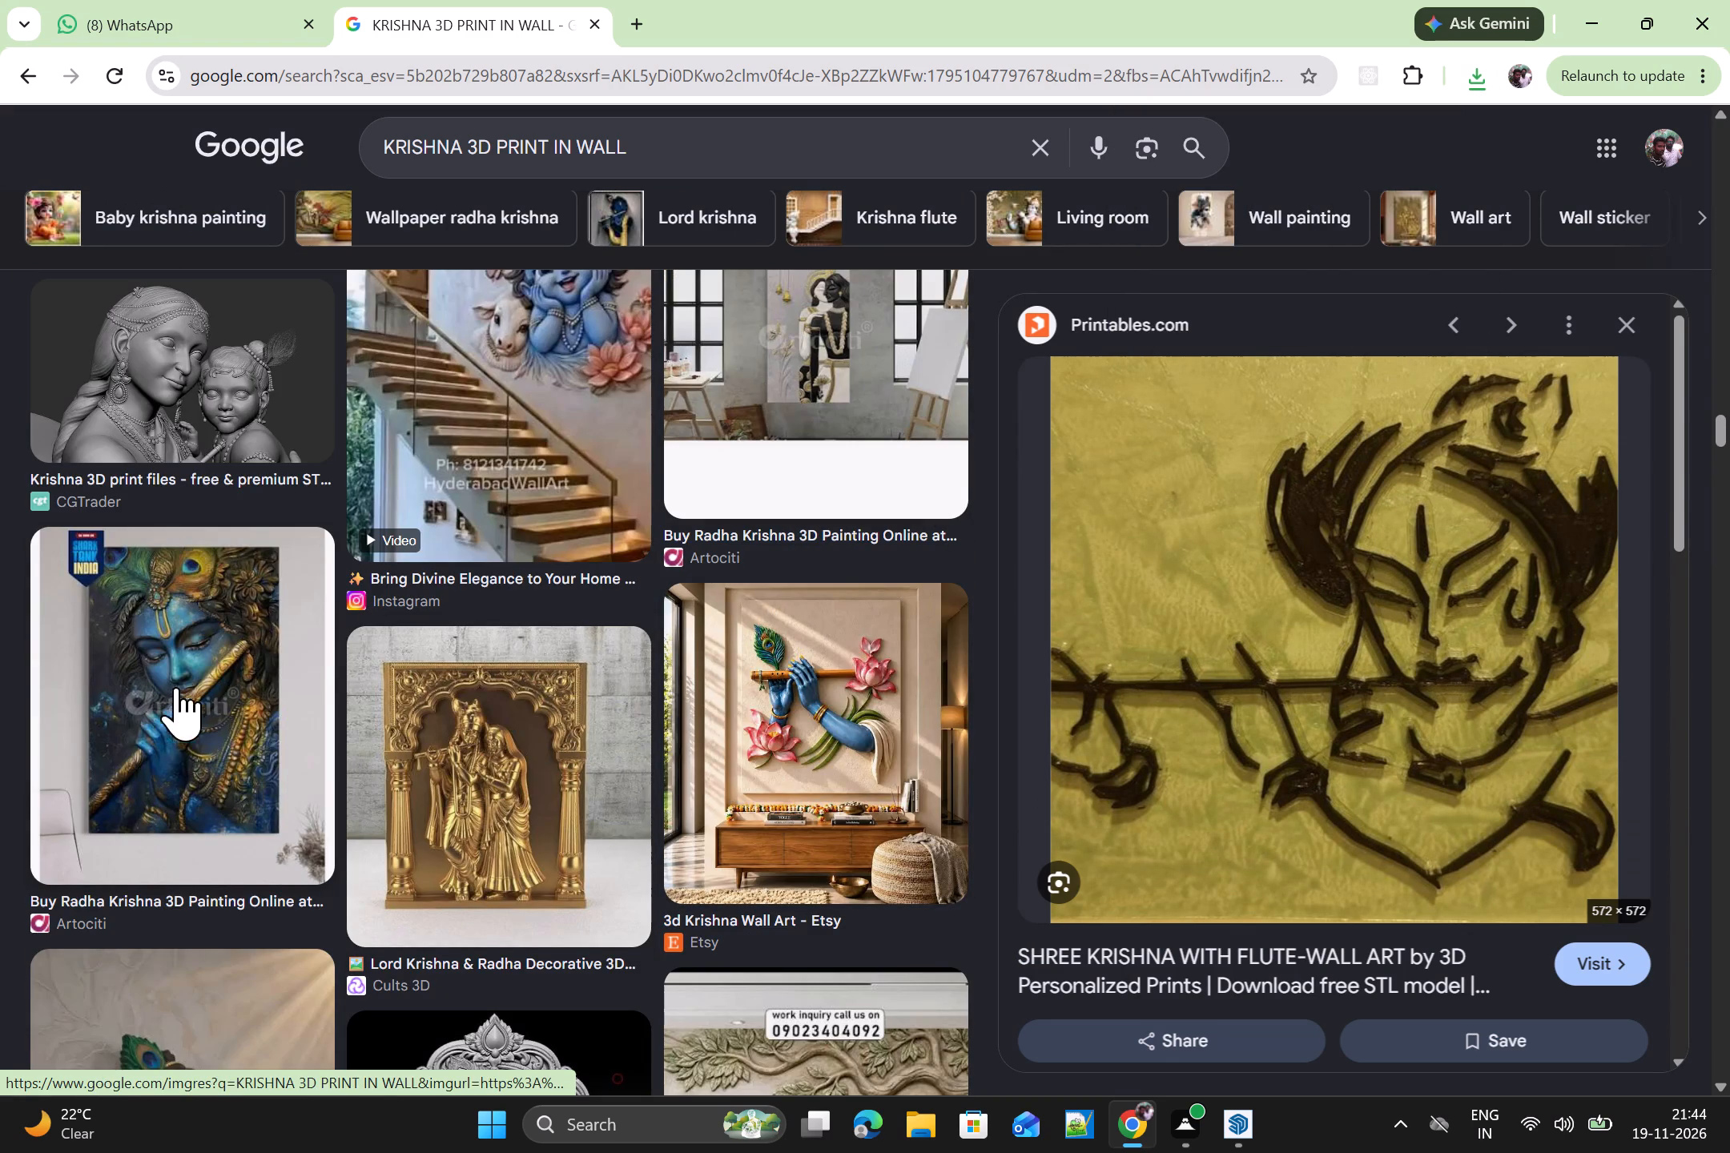
scroll(876, 640, "up", 2)
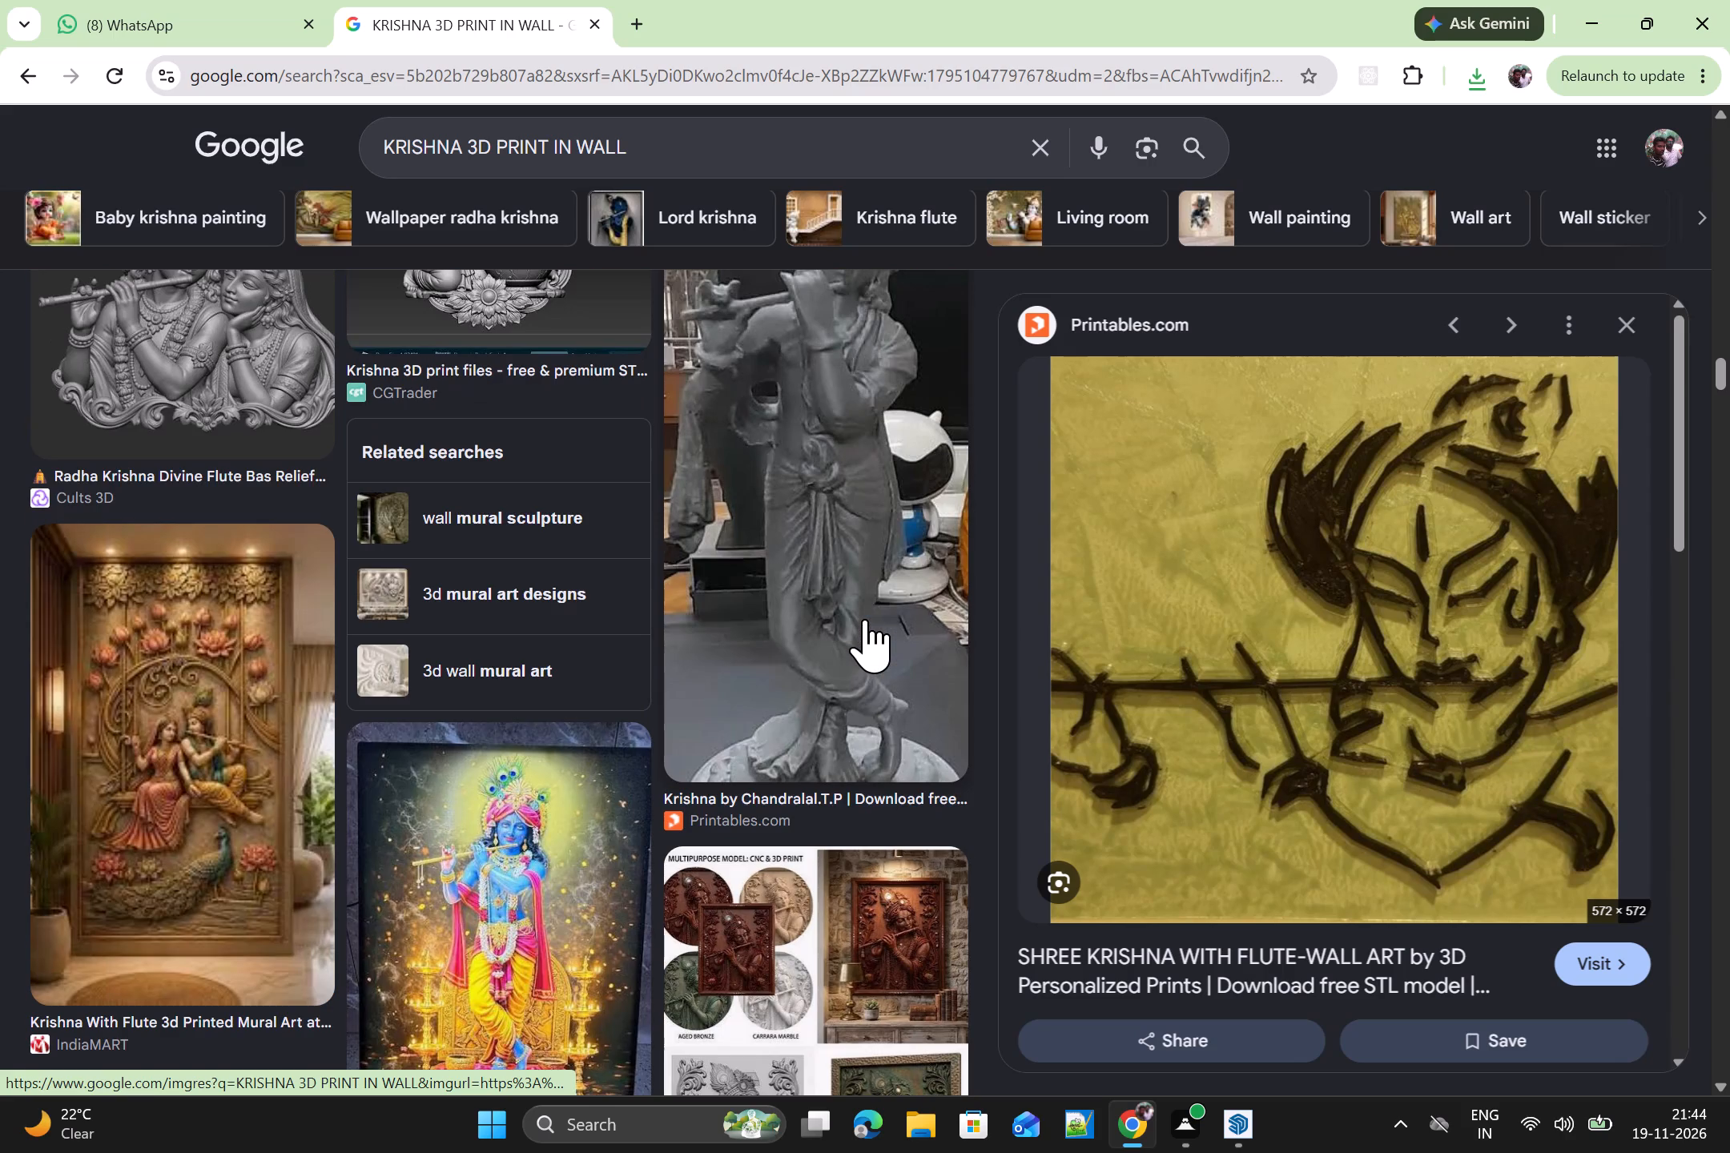
scroll(865, 619, "up", 3)
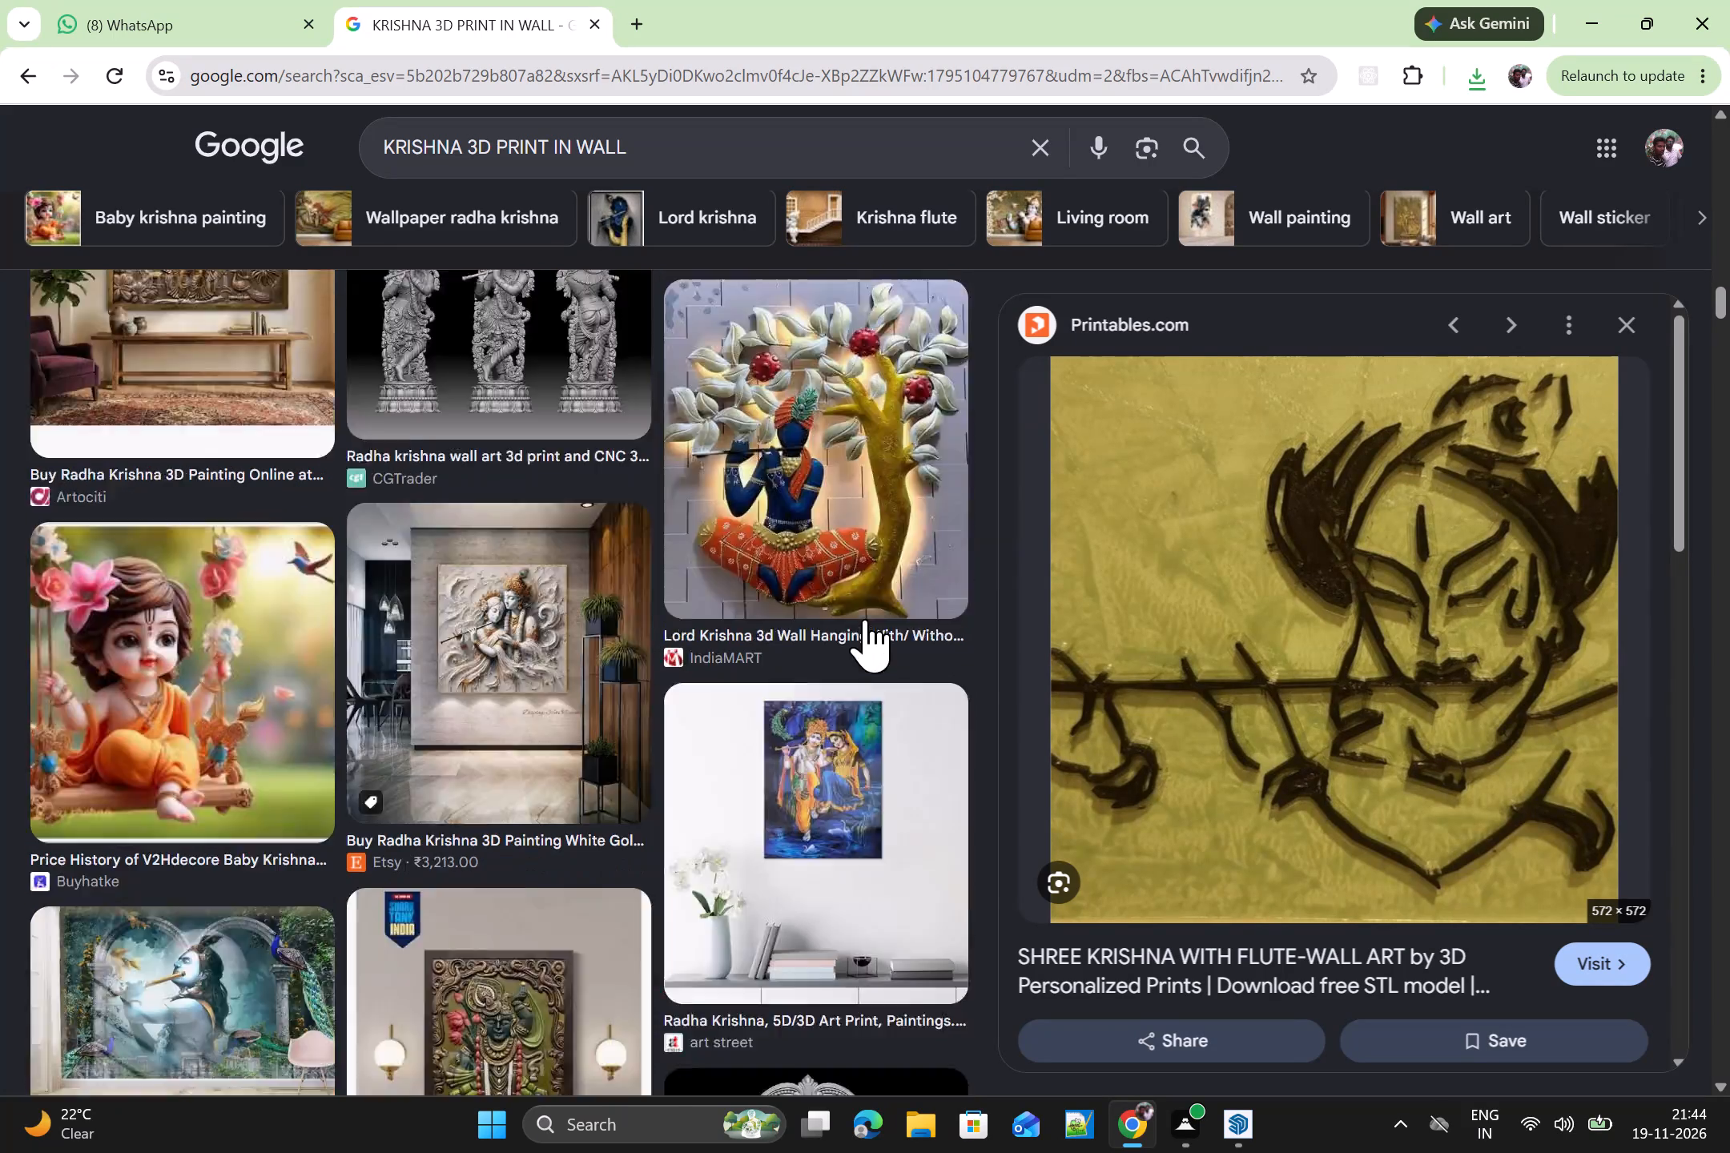
scroll(811, 649, "up", 1)
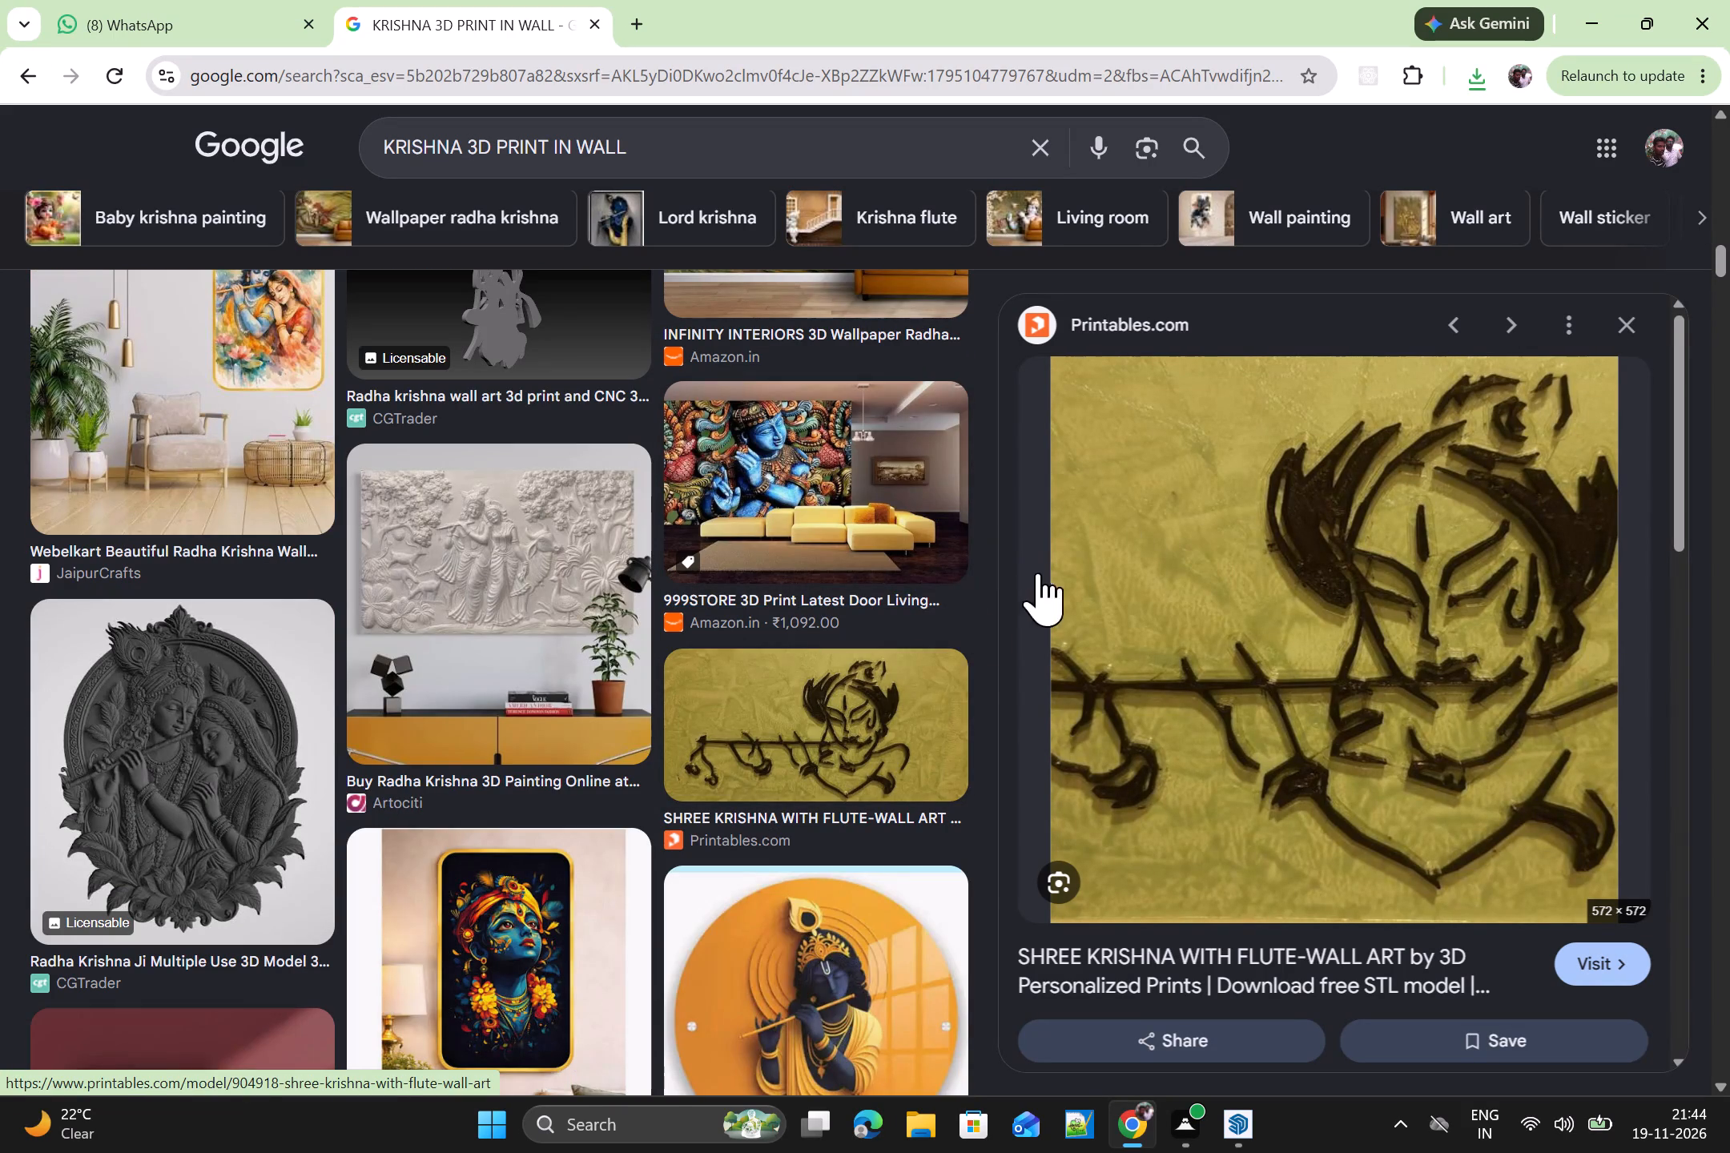
left_click(1636, 321)
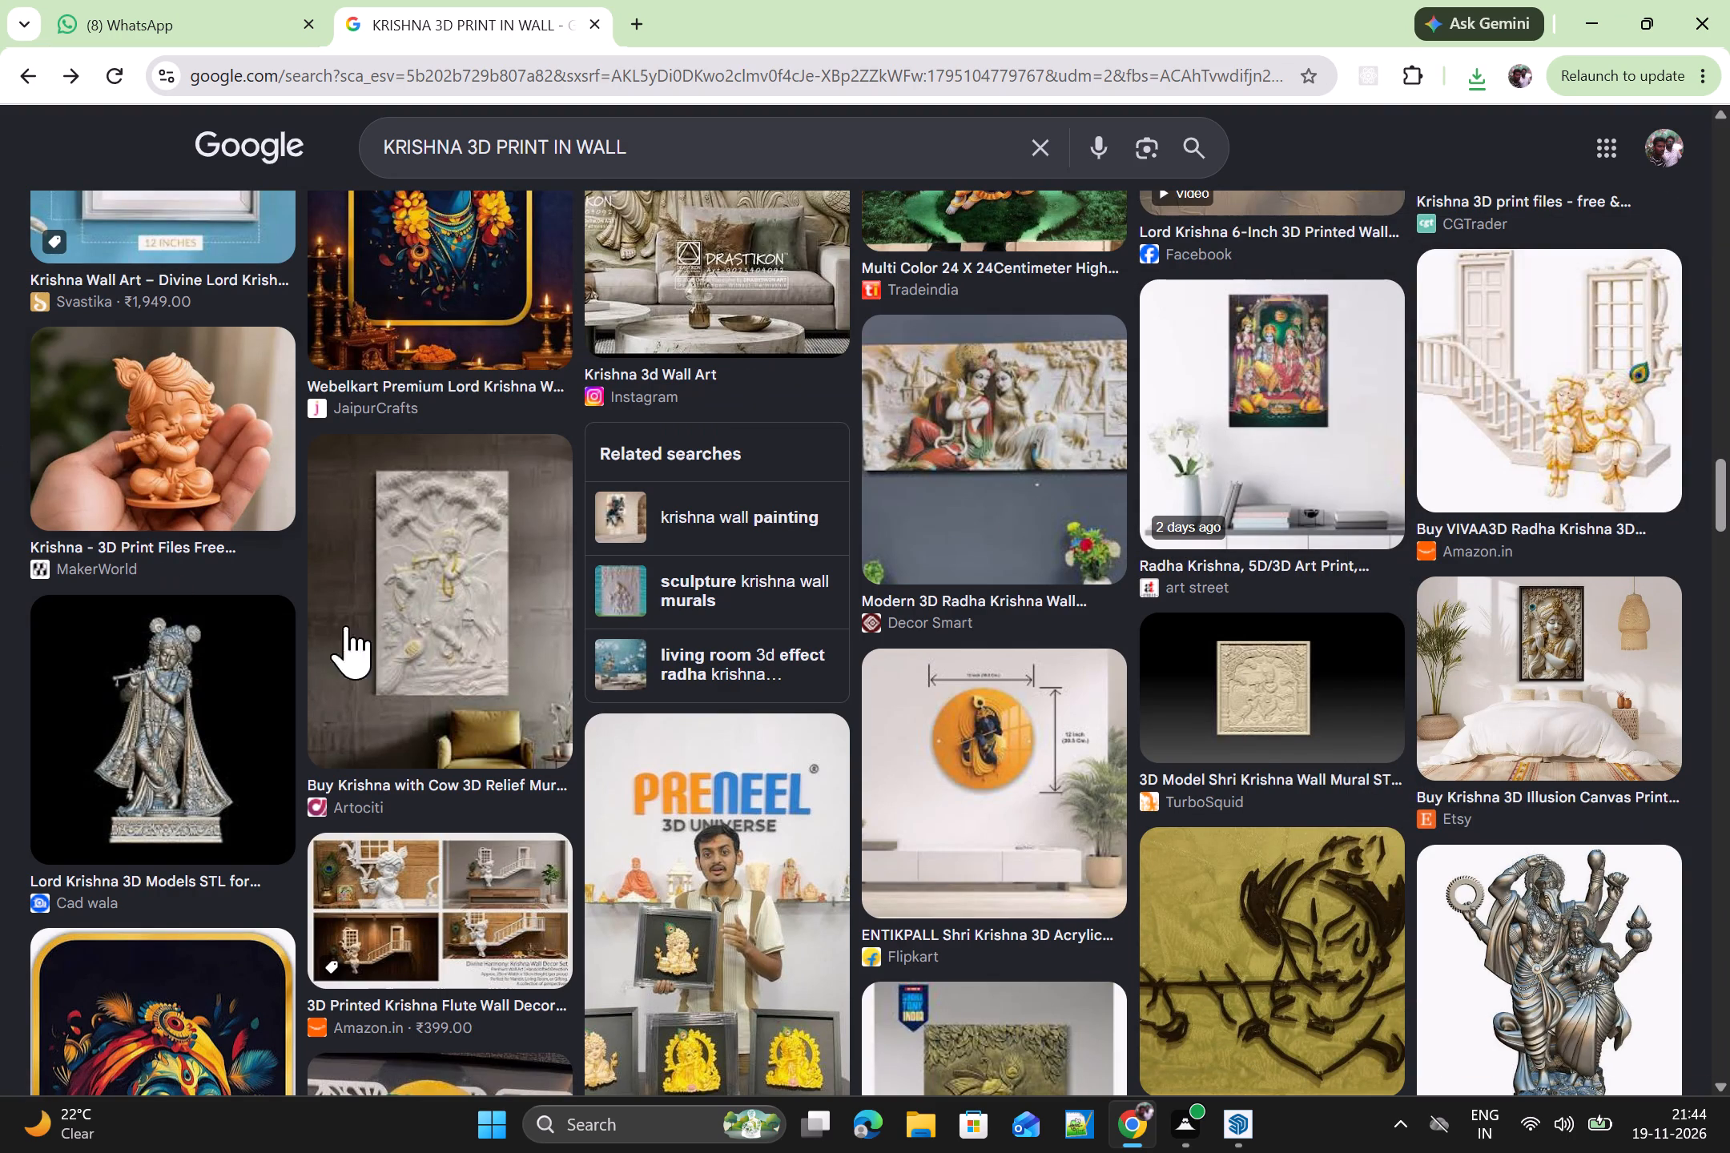
Look through the Krishna 3D wall print image results for another design suited to the car porch wall.
scroll(1257, 735, "up", 1)
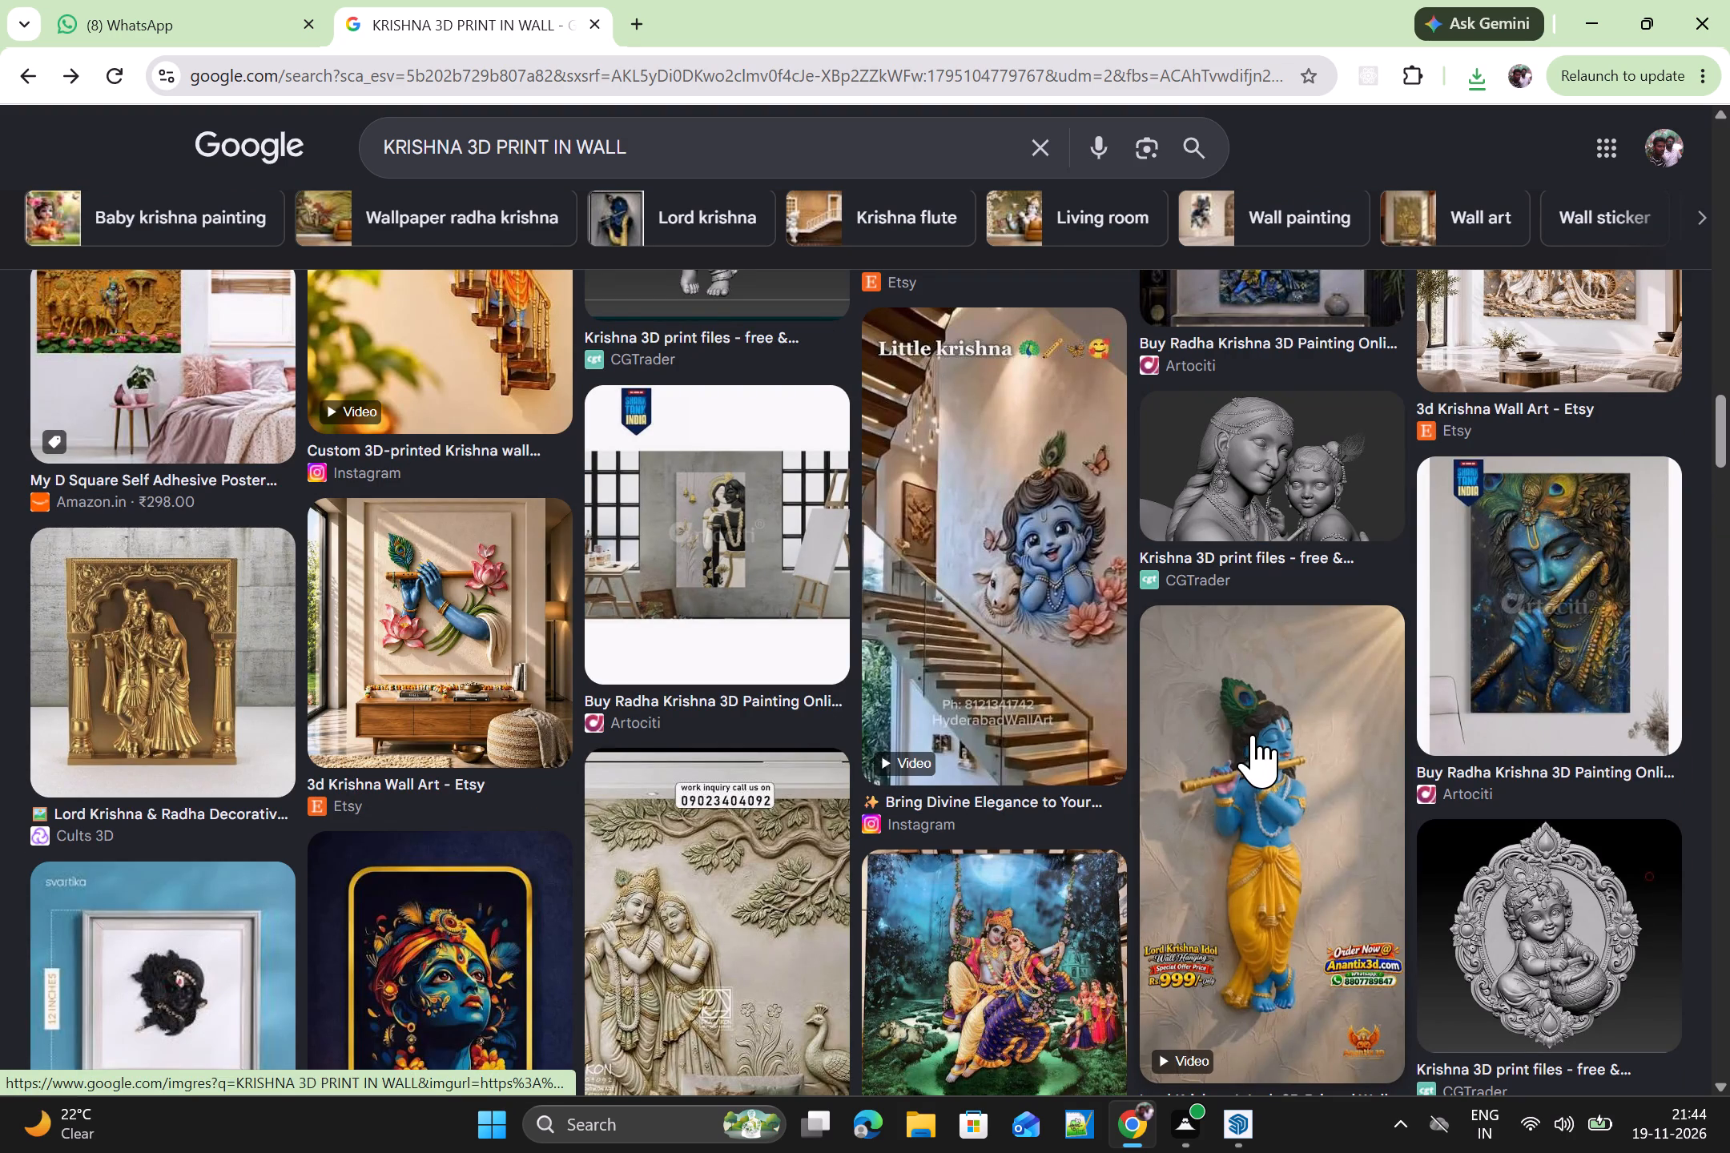
scroll(1076, 717, "up", 1)
scroll(1232, 660, "up", 1)
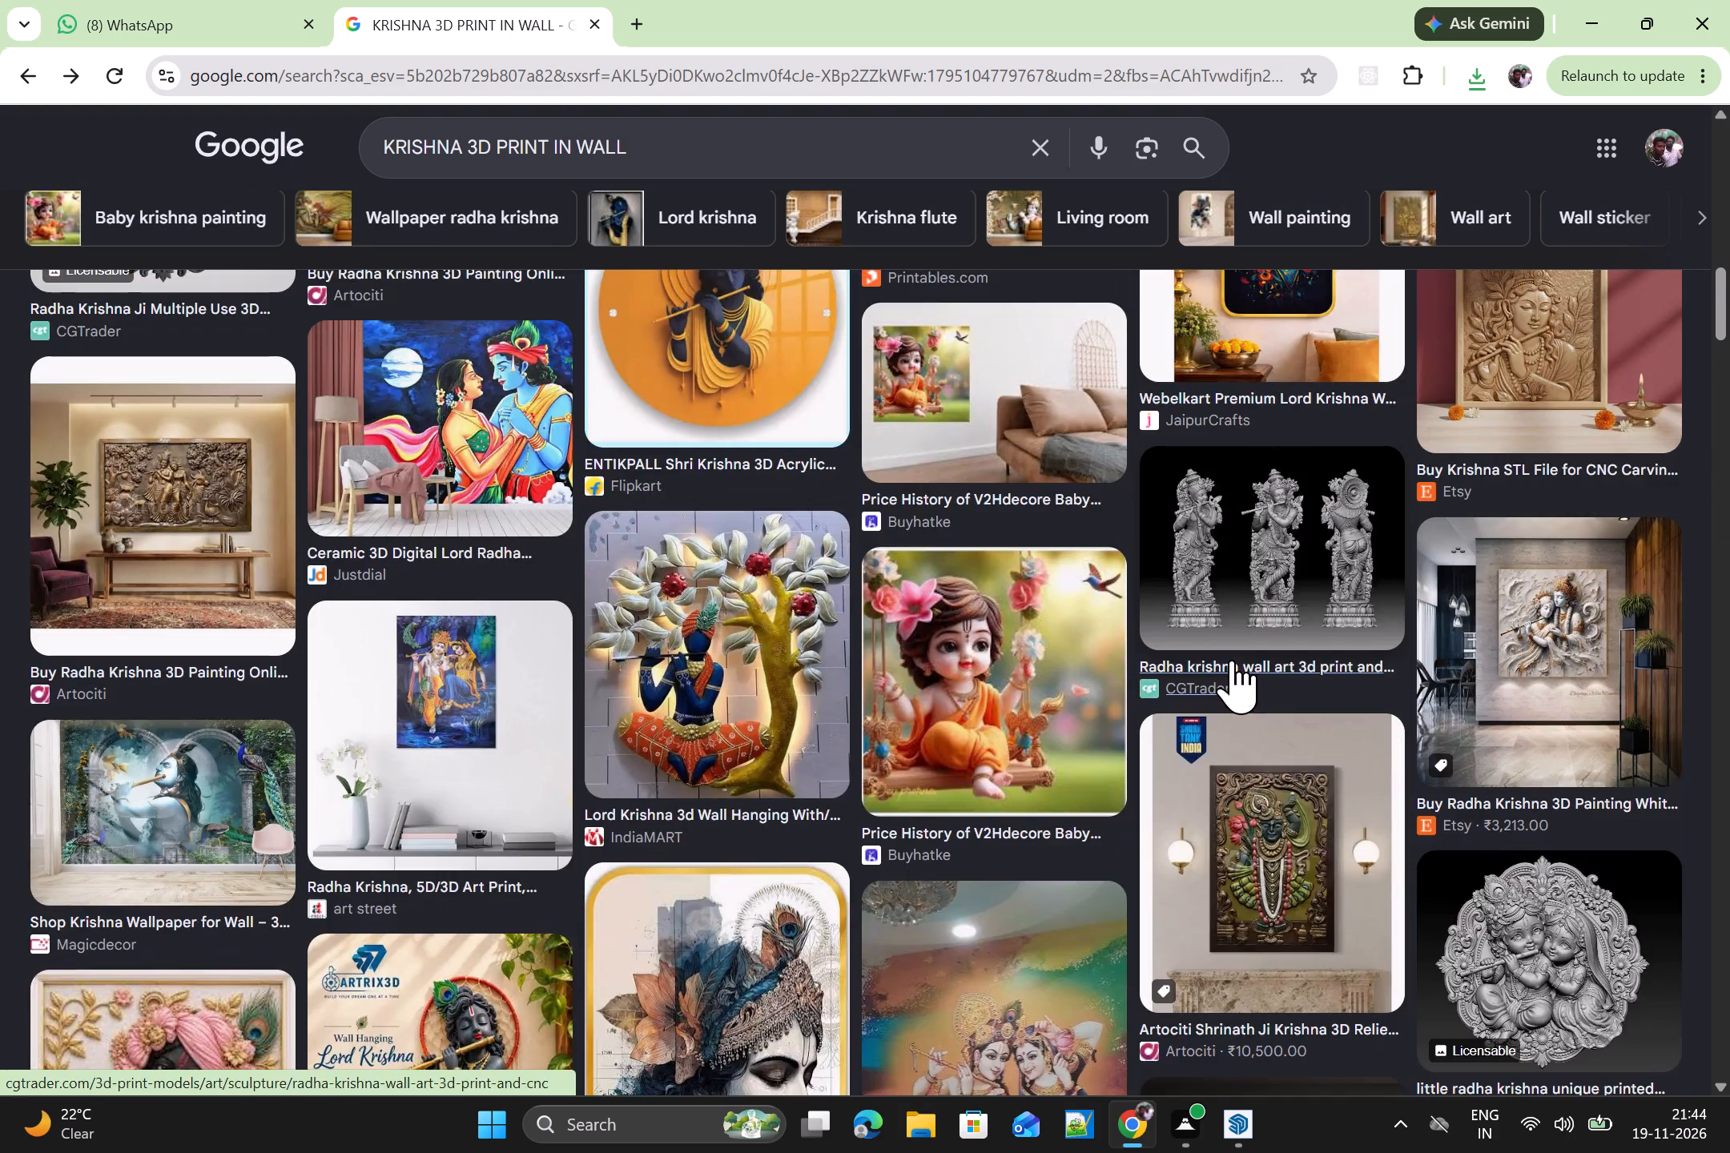
scroll(1232, 665, "down", 1)
scroll(1234, 666, "up", 1)
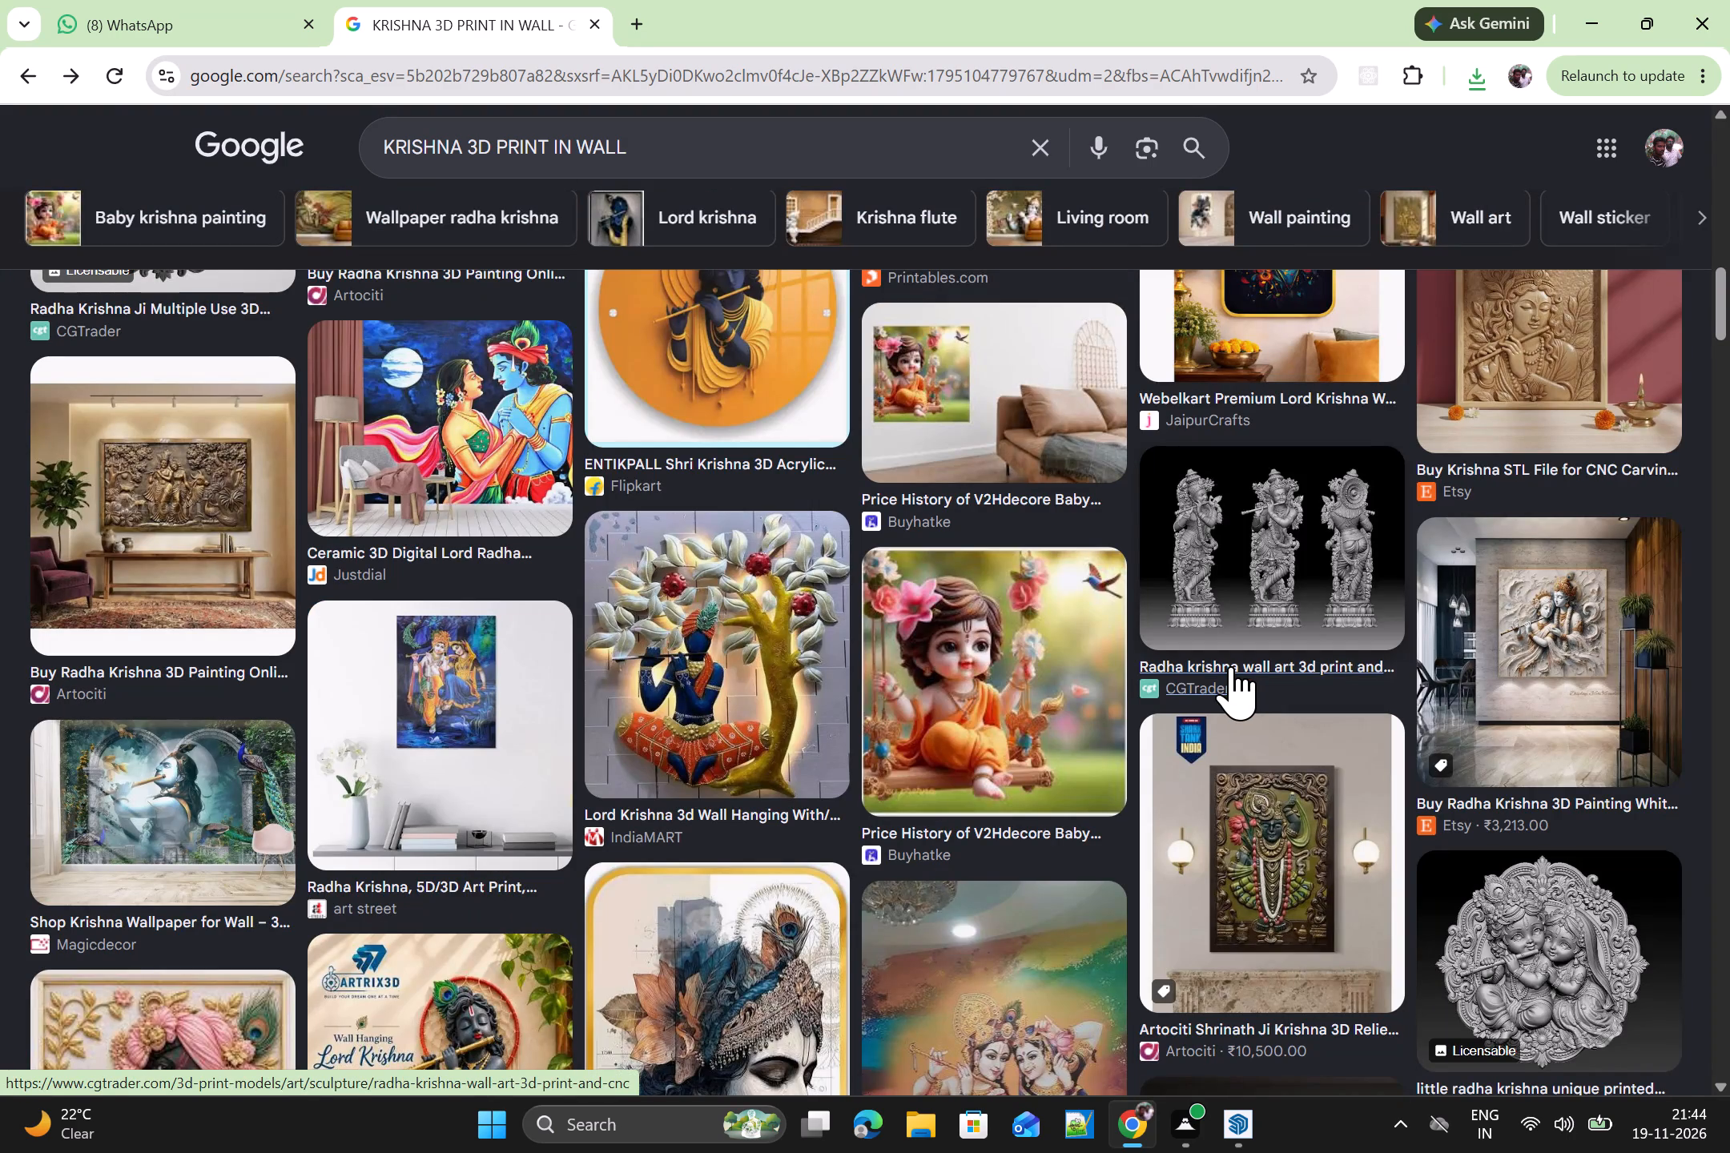
scroll(1231, 666, "up", 2)
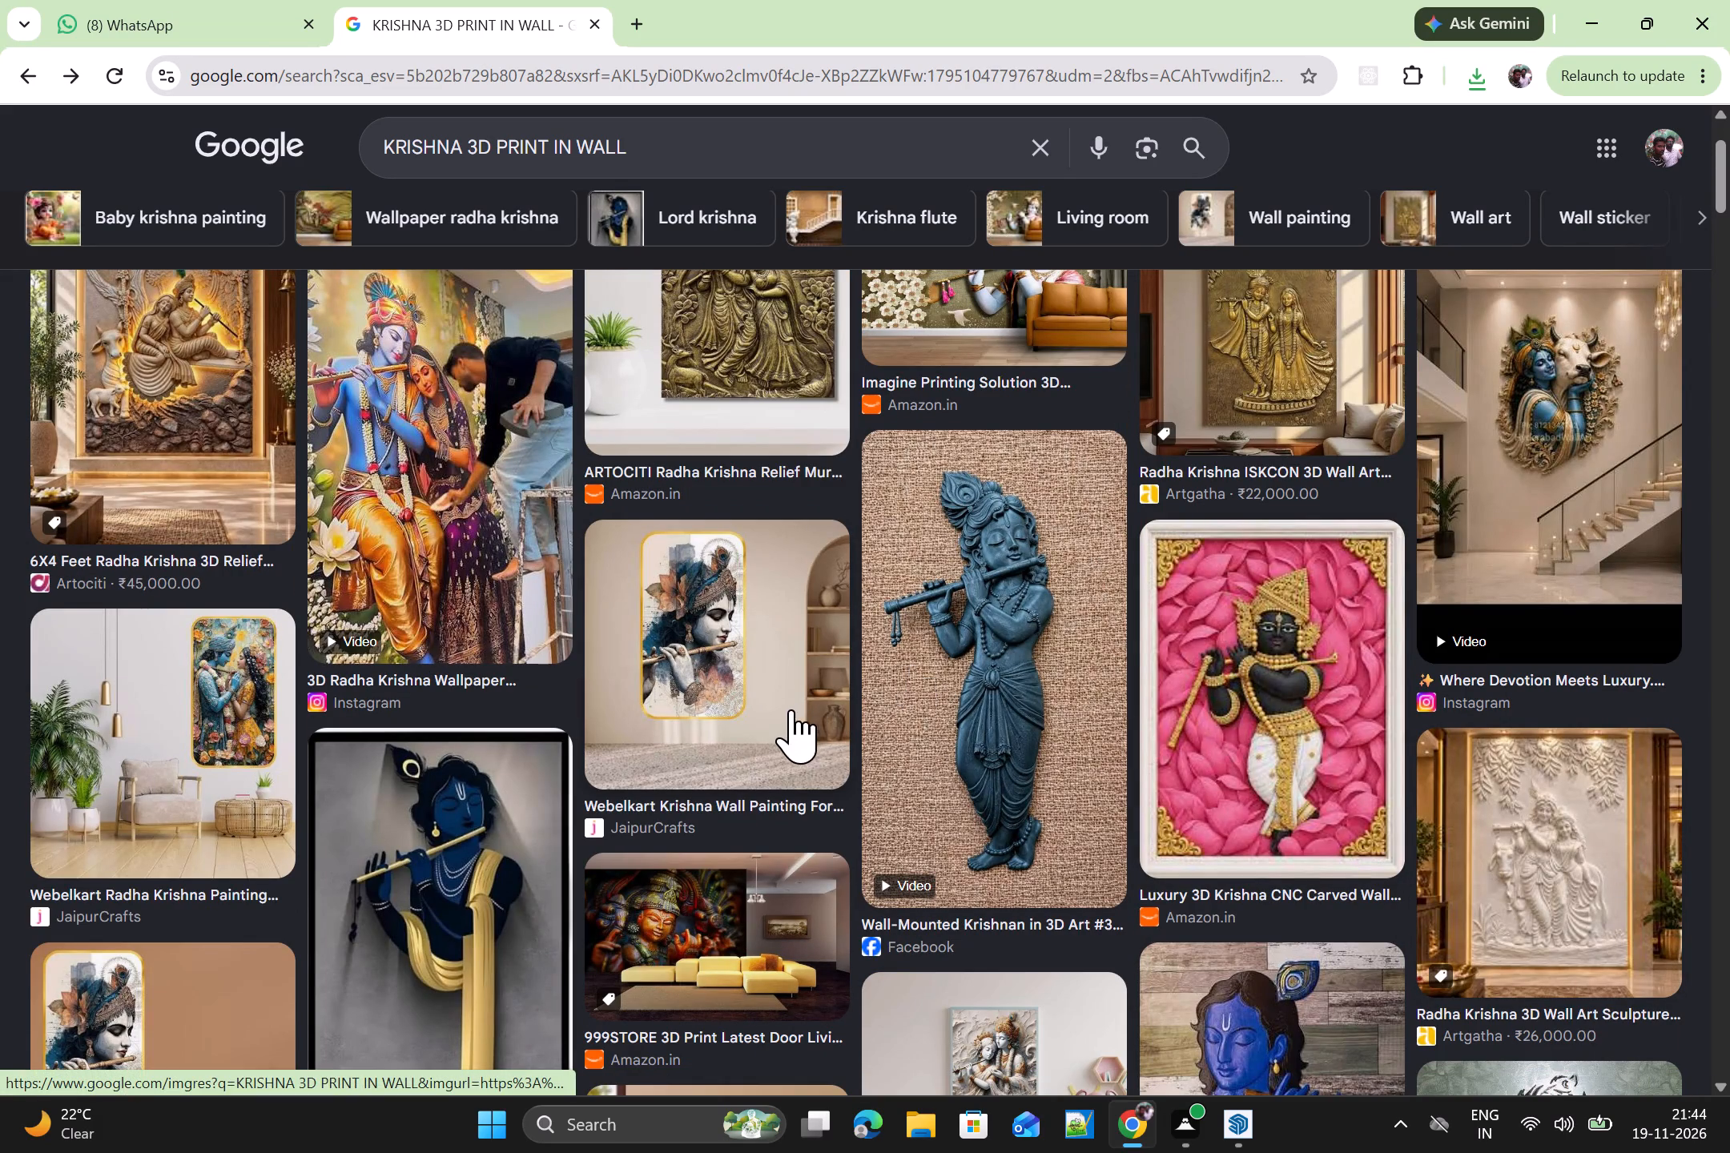
scroll(693, 808, "down", 1)
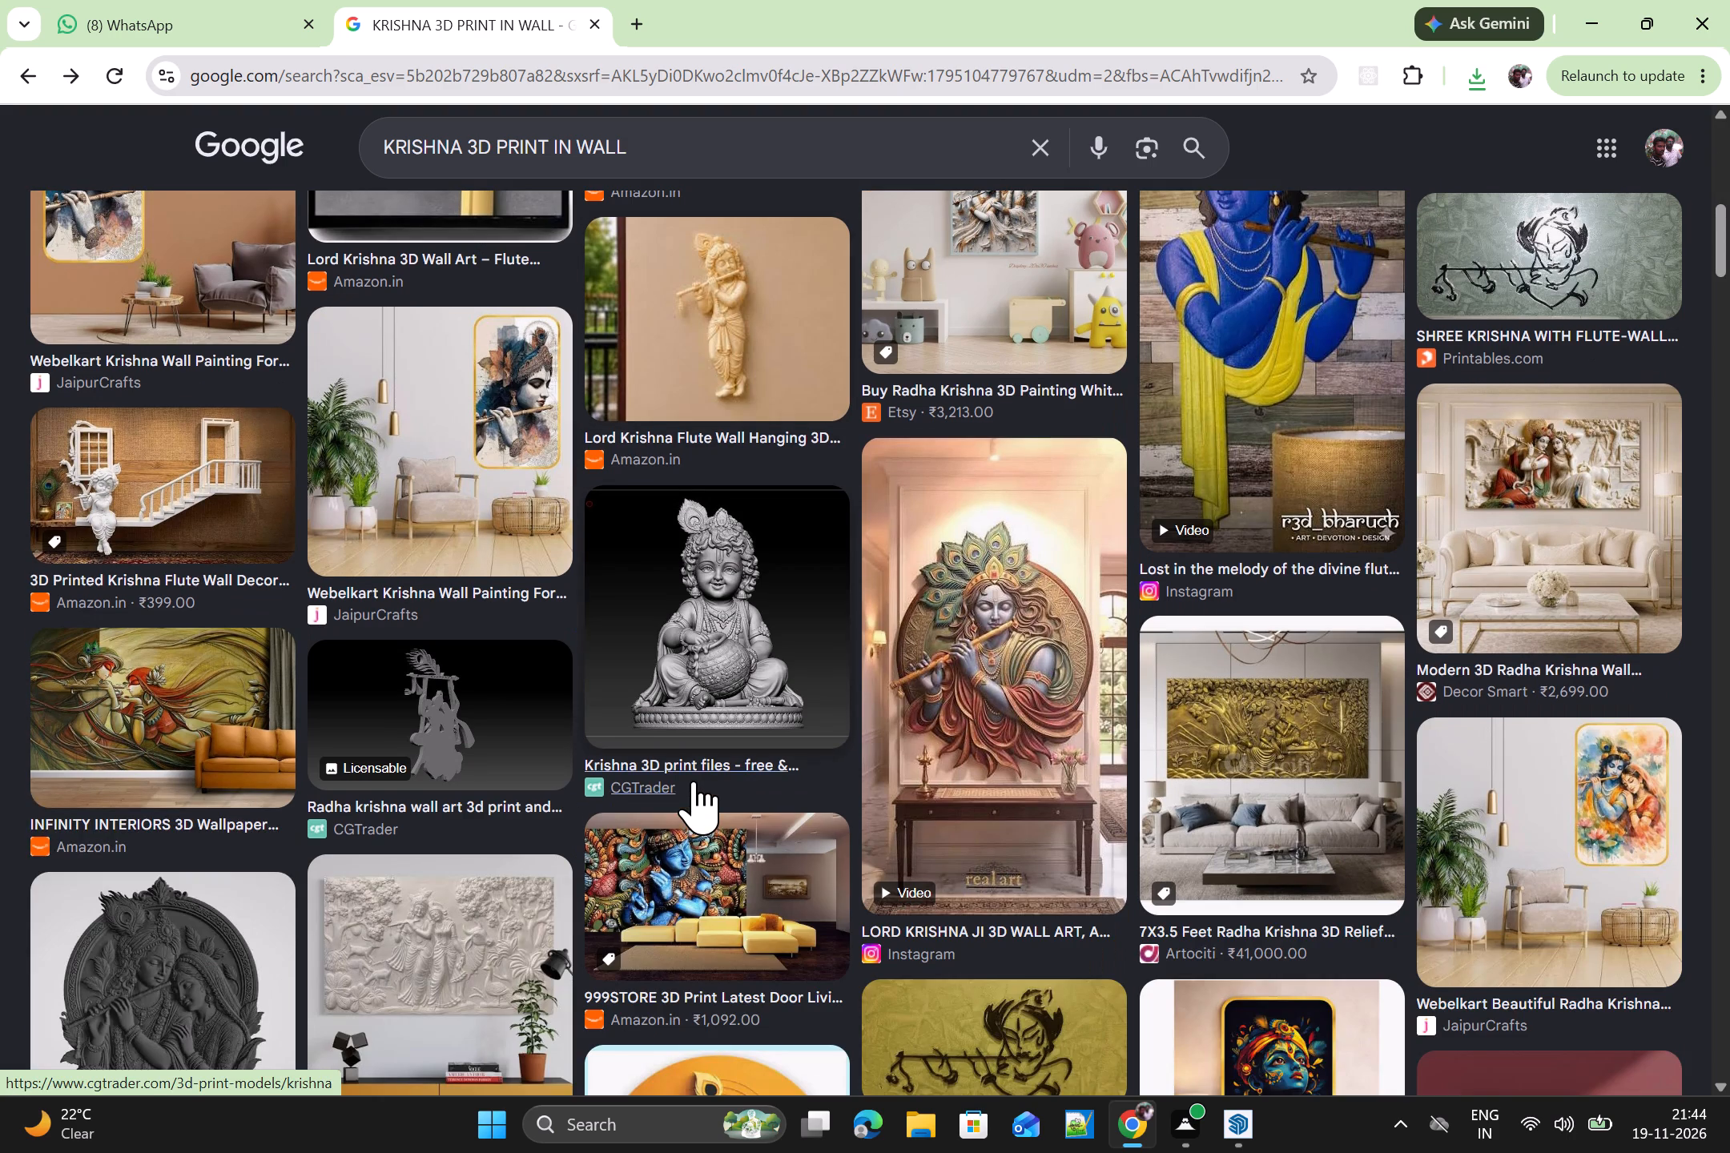
scroll(694, 781, "down", 6)
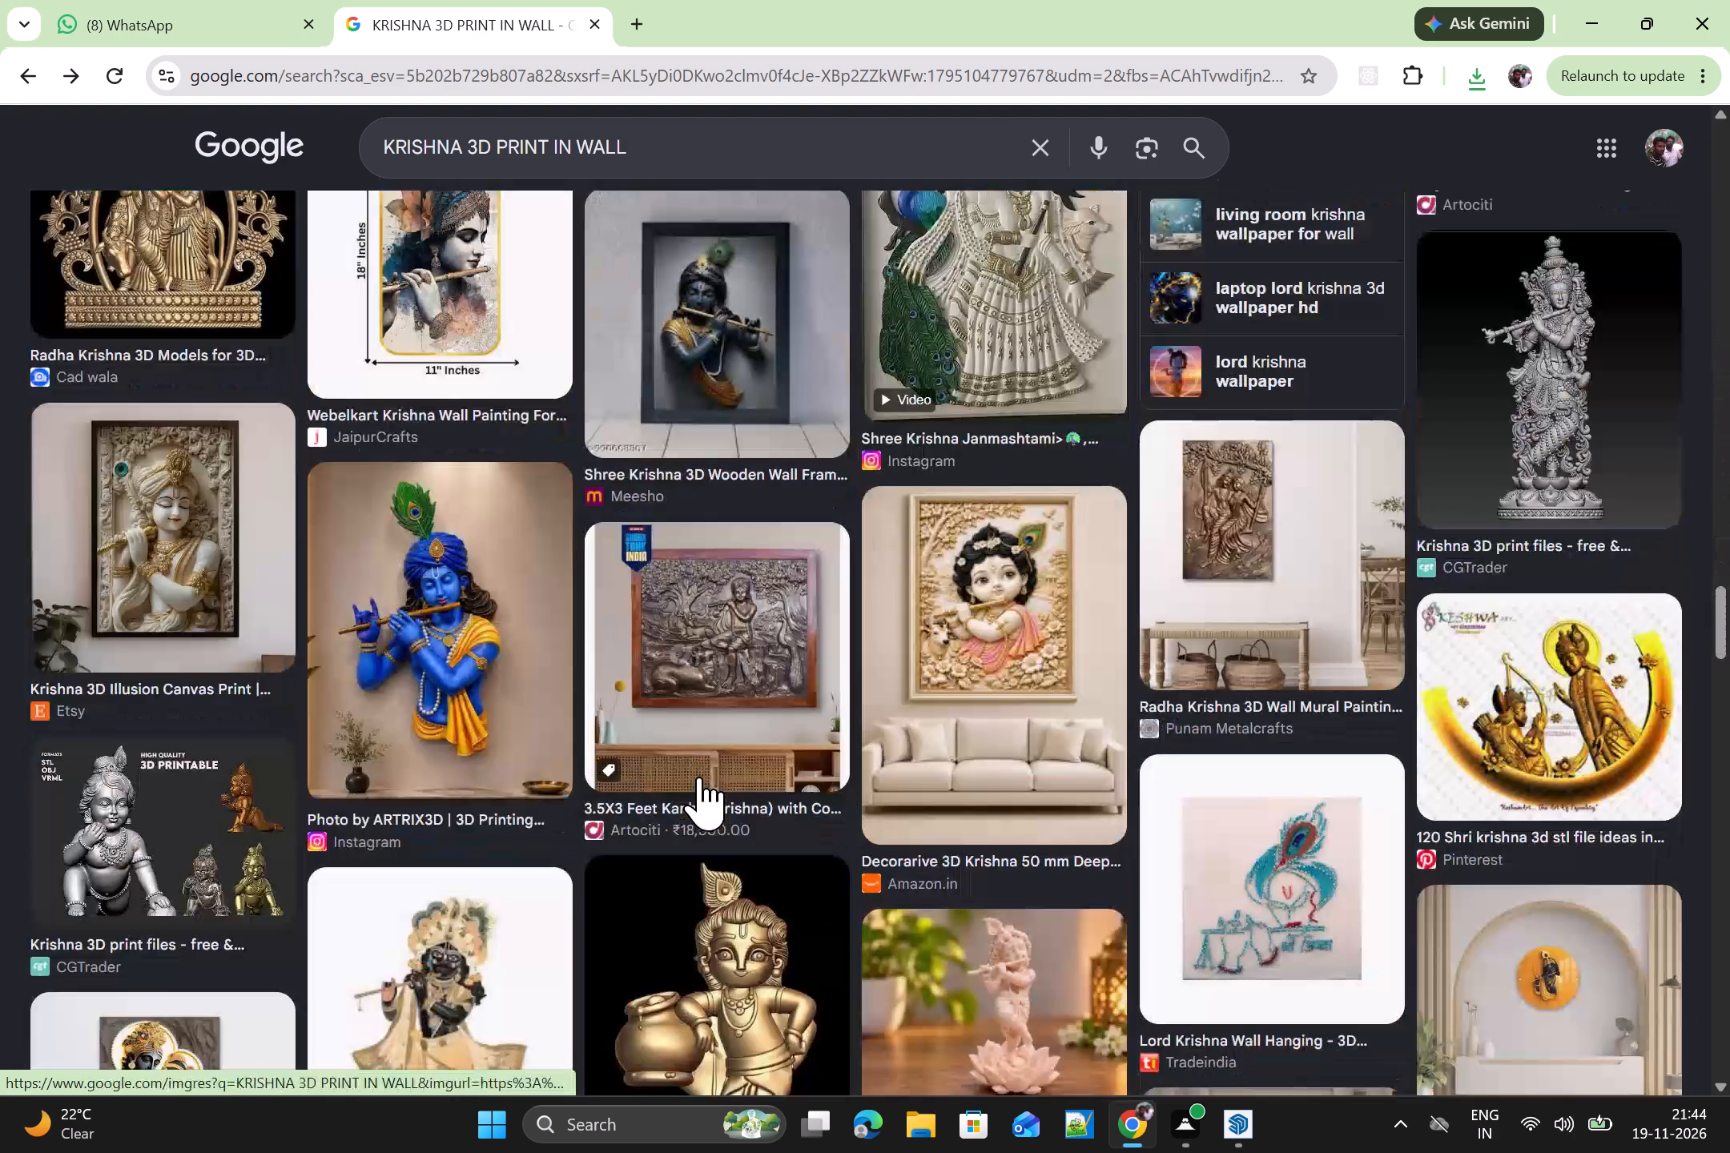
scroll(699, 777, "down", 2)
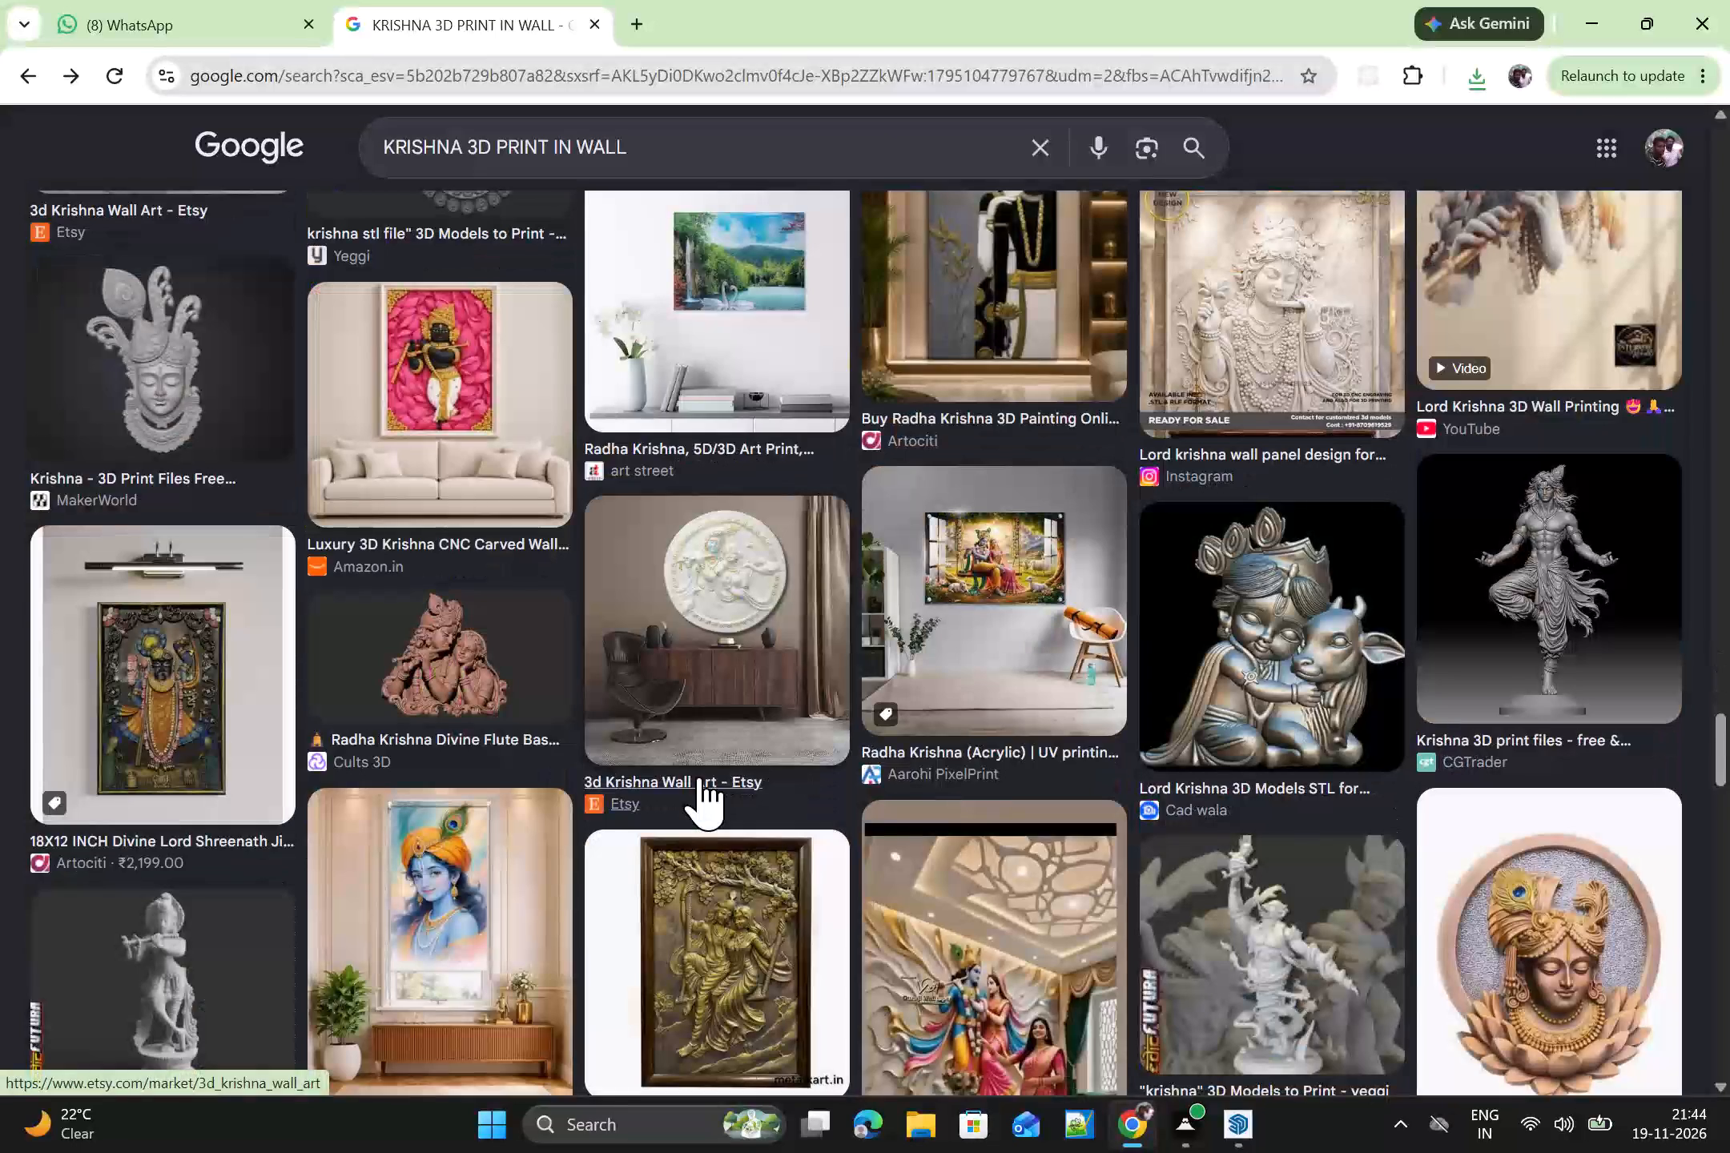
scroll(699, 777, "down", 2)
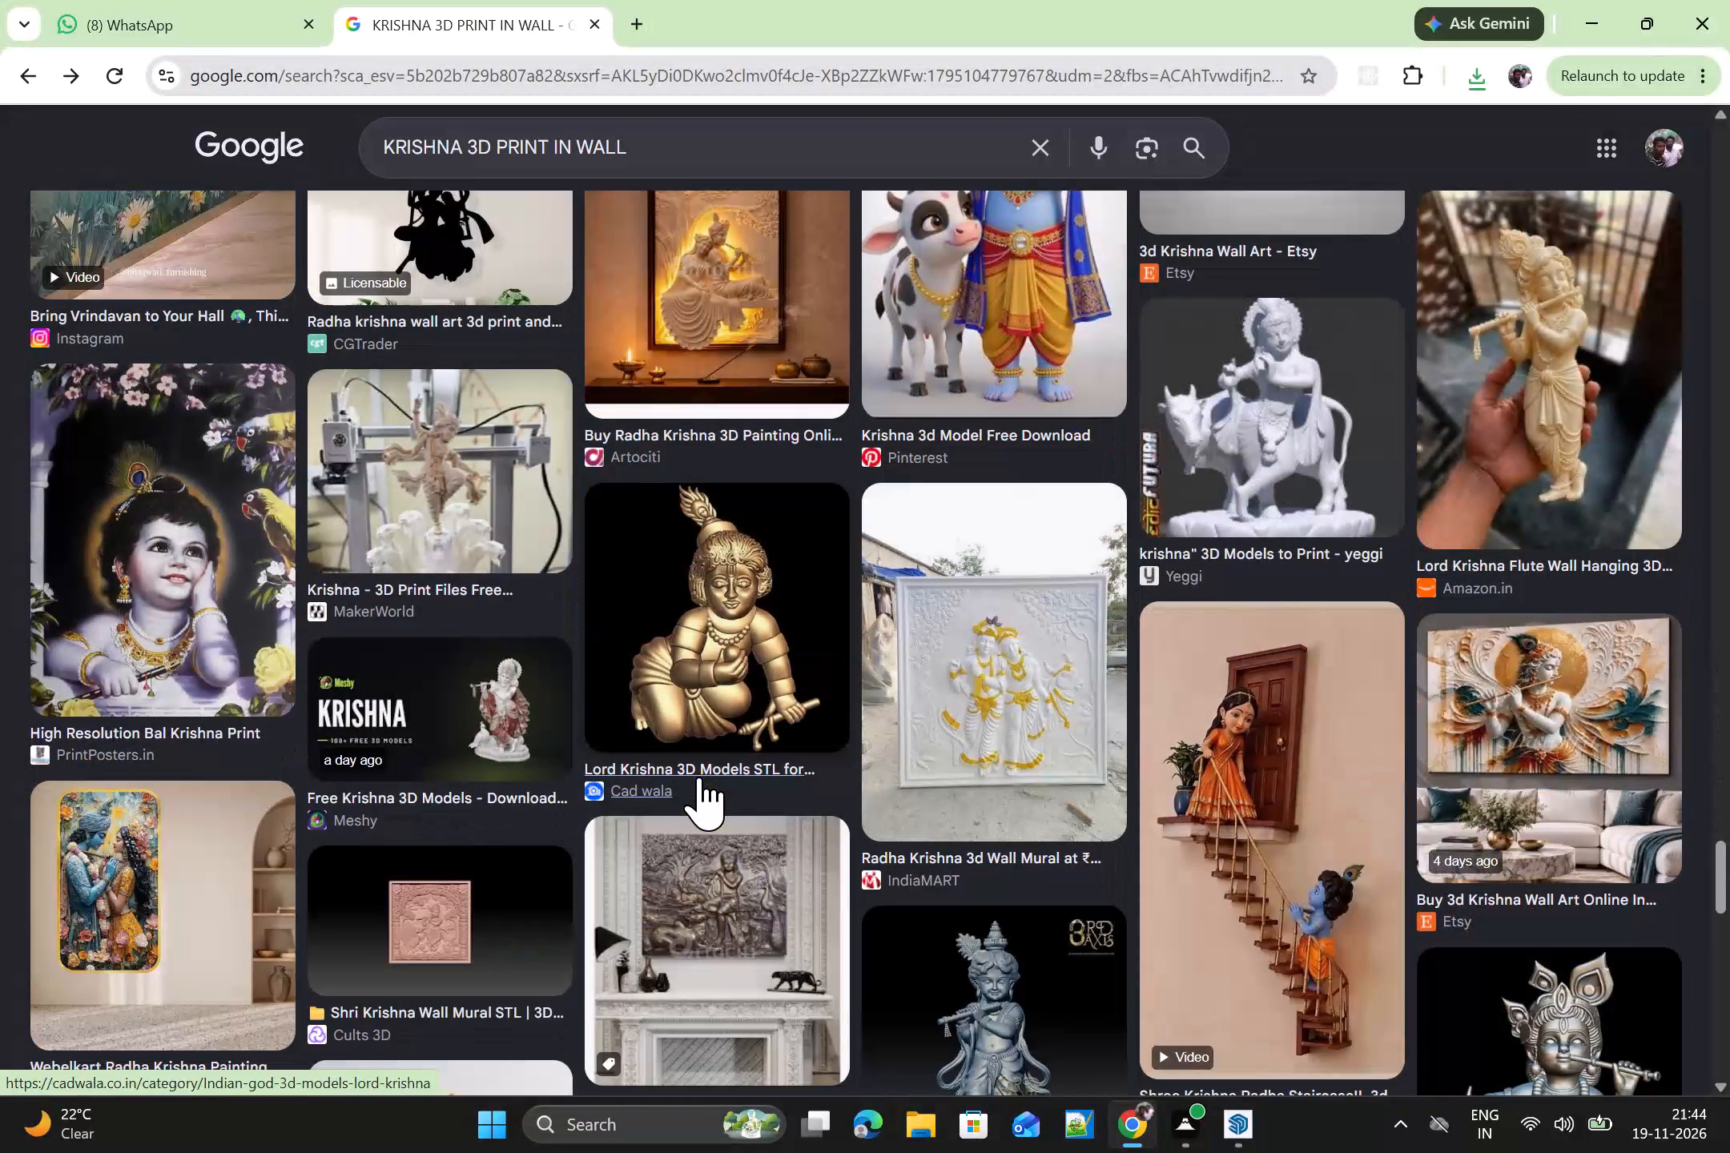
scroll(699, 777, "down", 3)
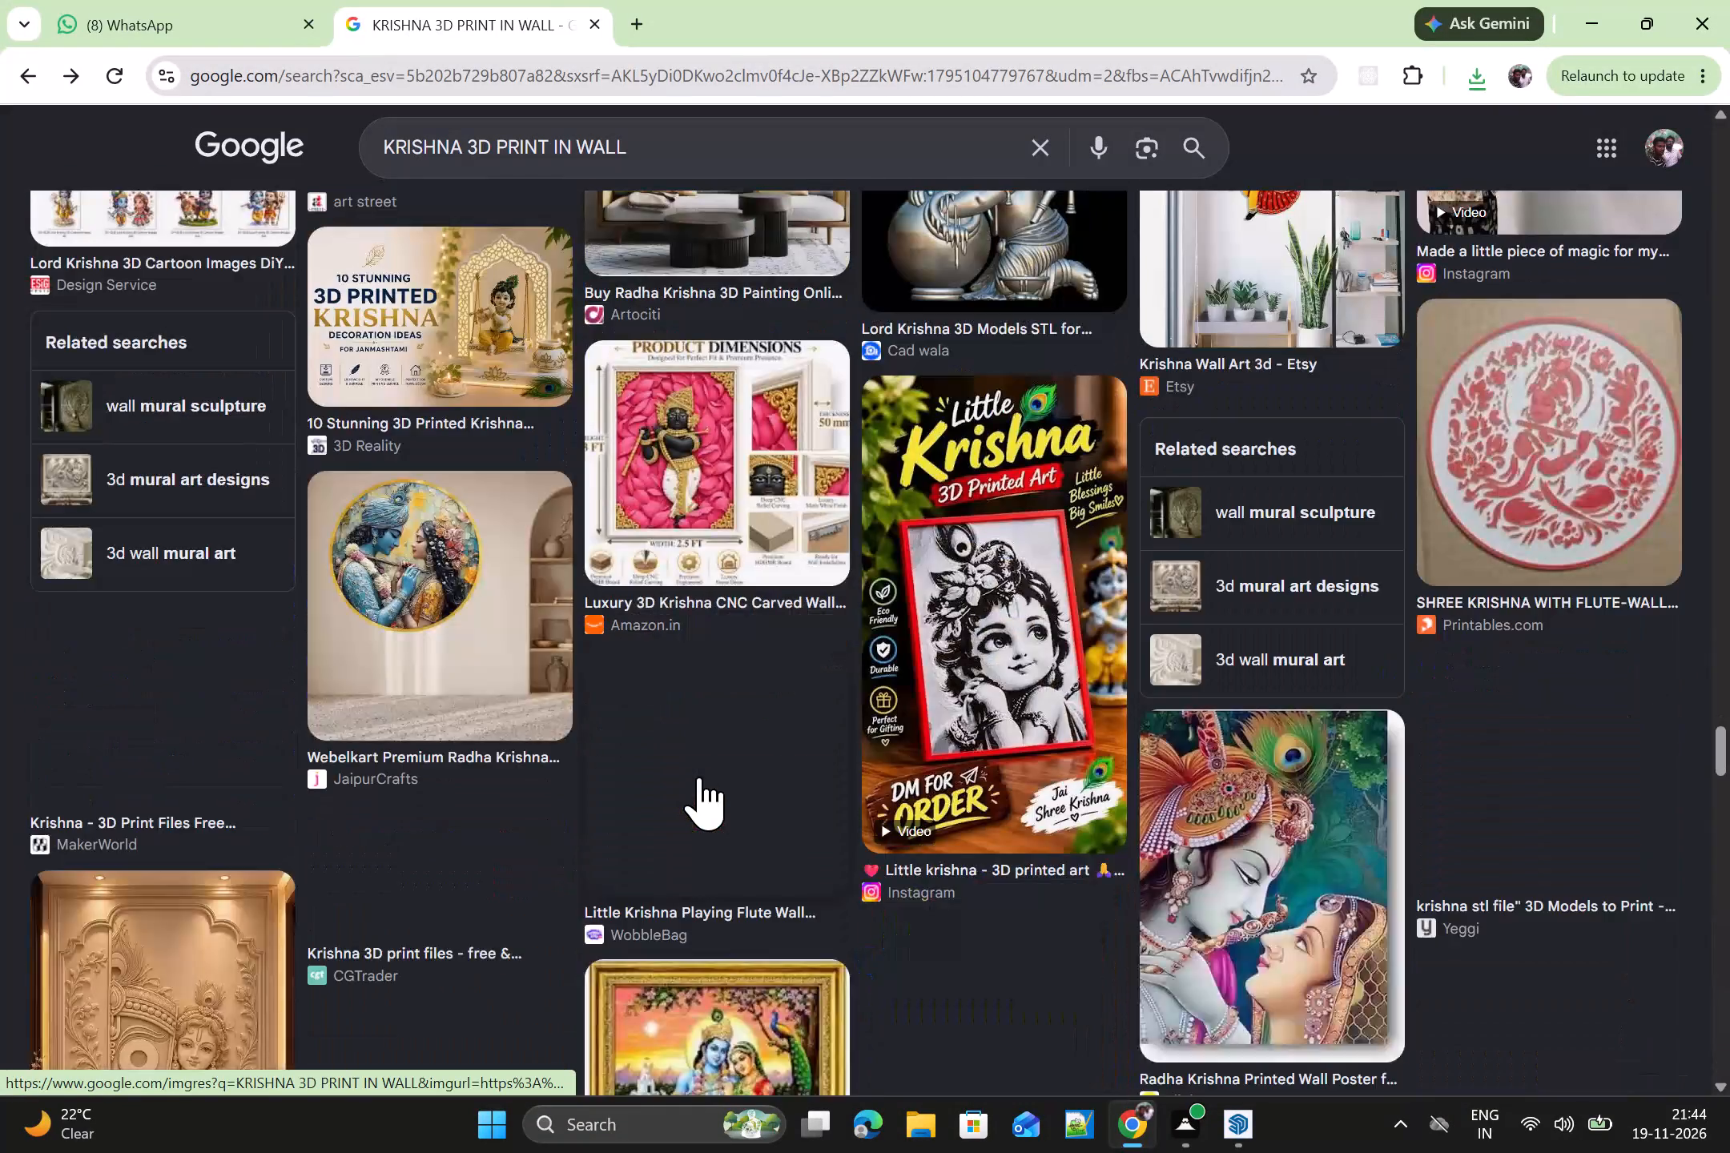
scroll(699, 777, "up", 6)
scroll(1249, 709, "up", 2)
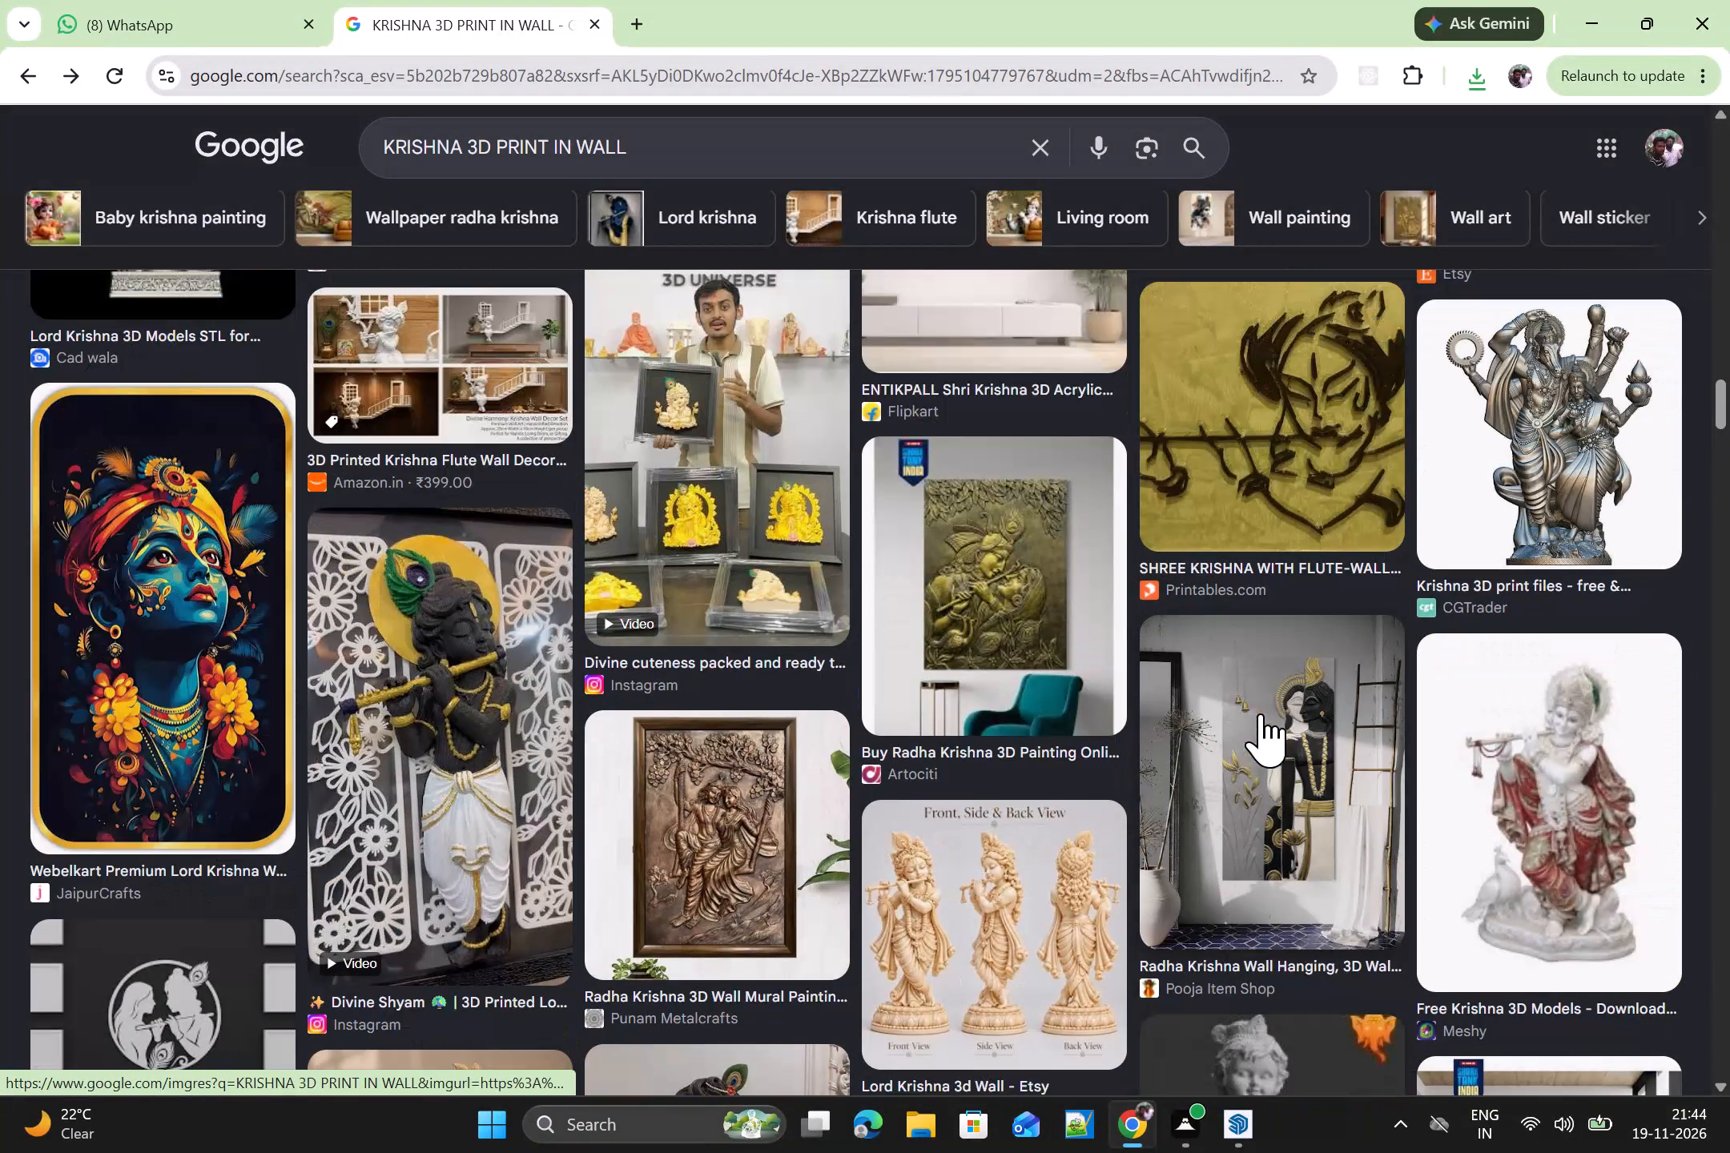
scroll(1177, 722, "up", 1)
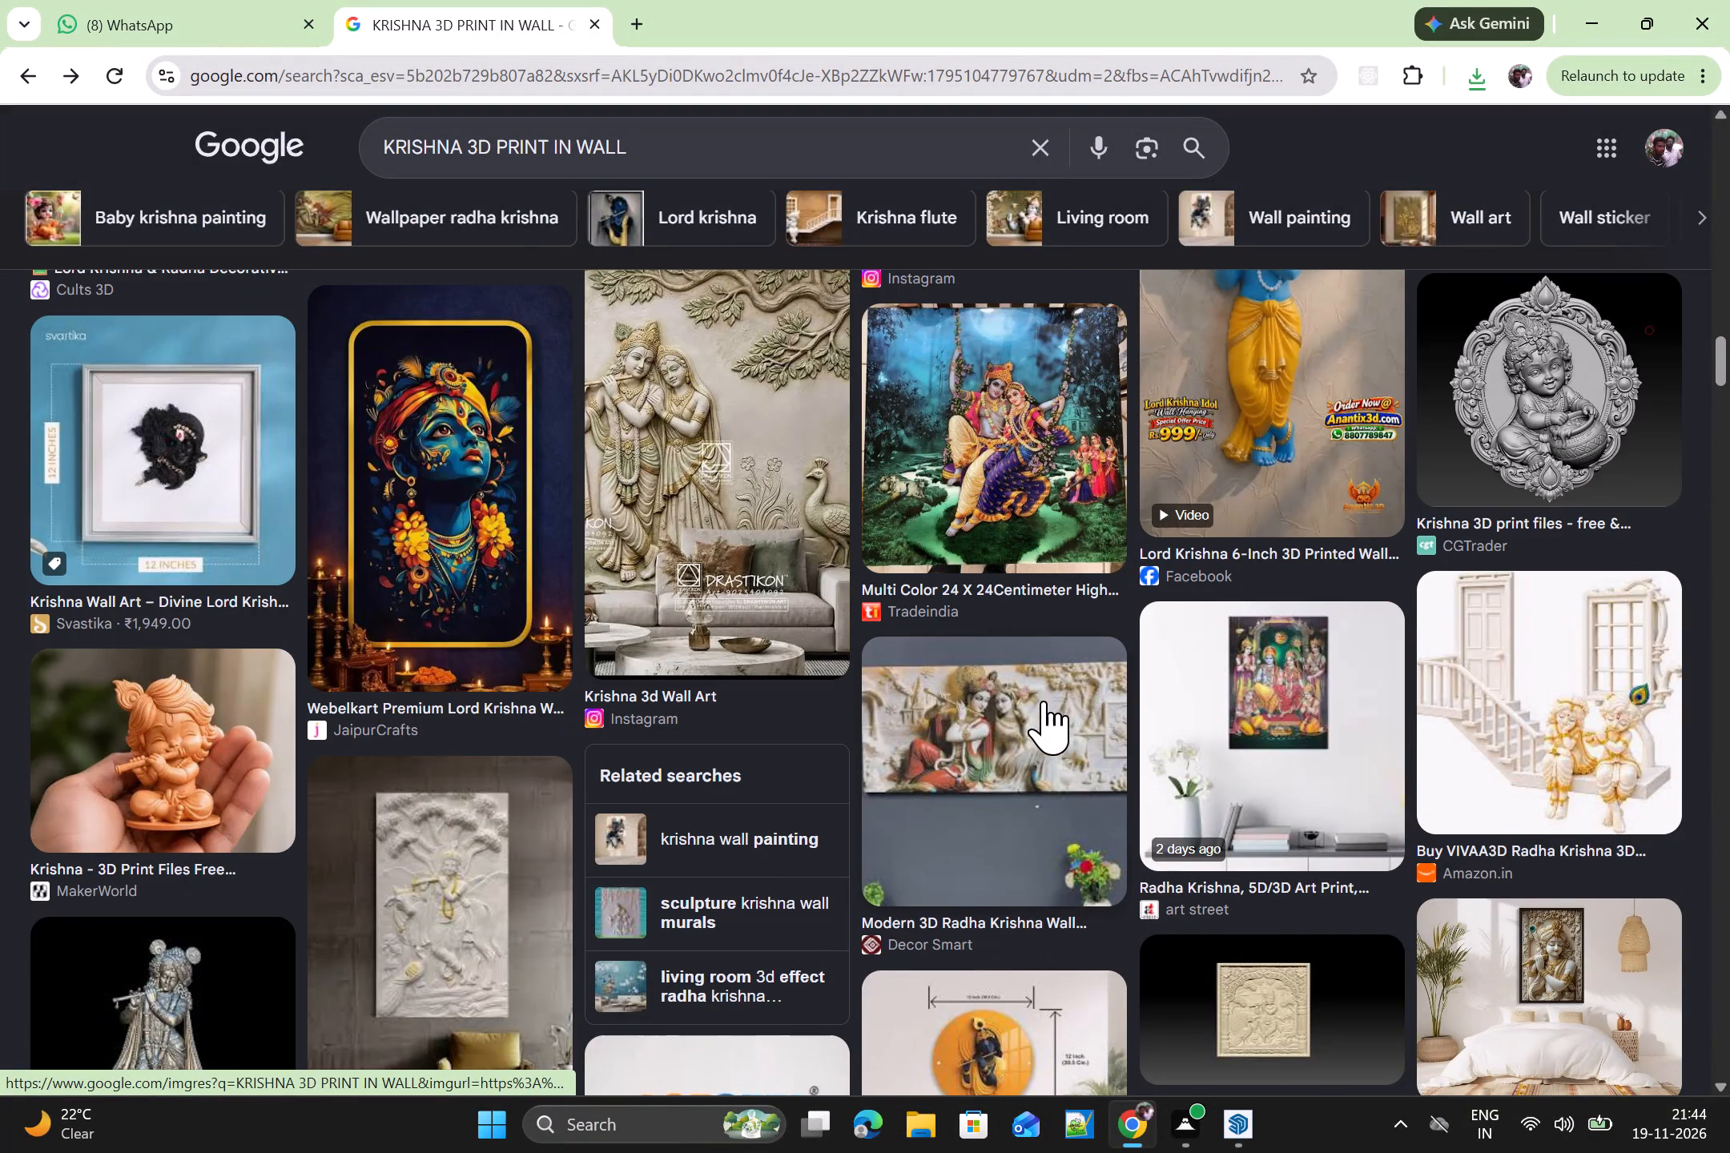
Save the JaipurCrafts "Webelkart Premium Lord Krishna Wall Art with Golden Frame" image to Downloads as a JPG named 71SHoO-TXrL._SL1500.
left_click(485, 524)
scroll(1154, 646, "down", 2)
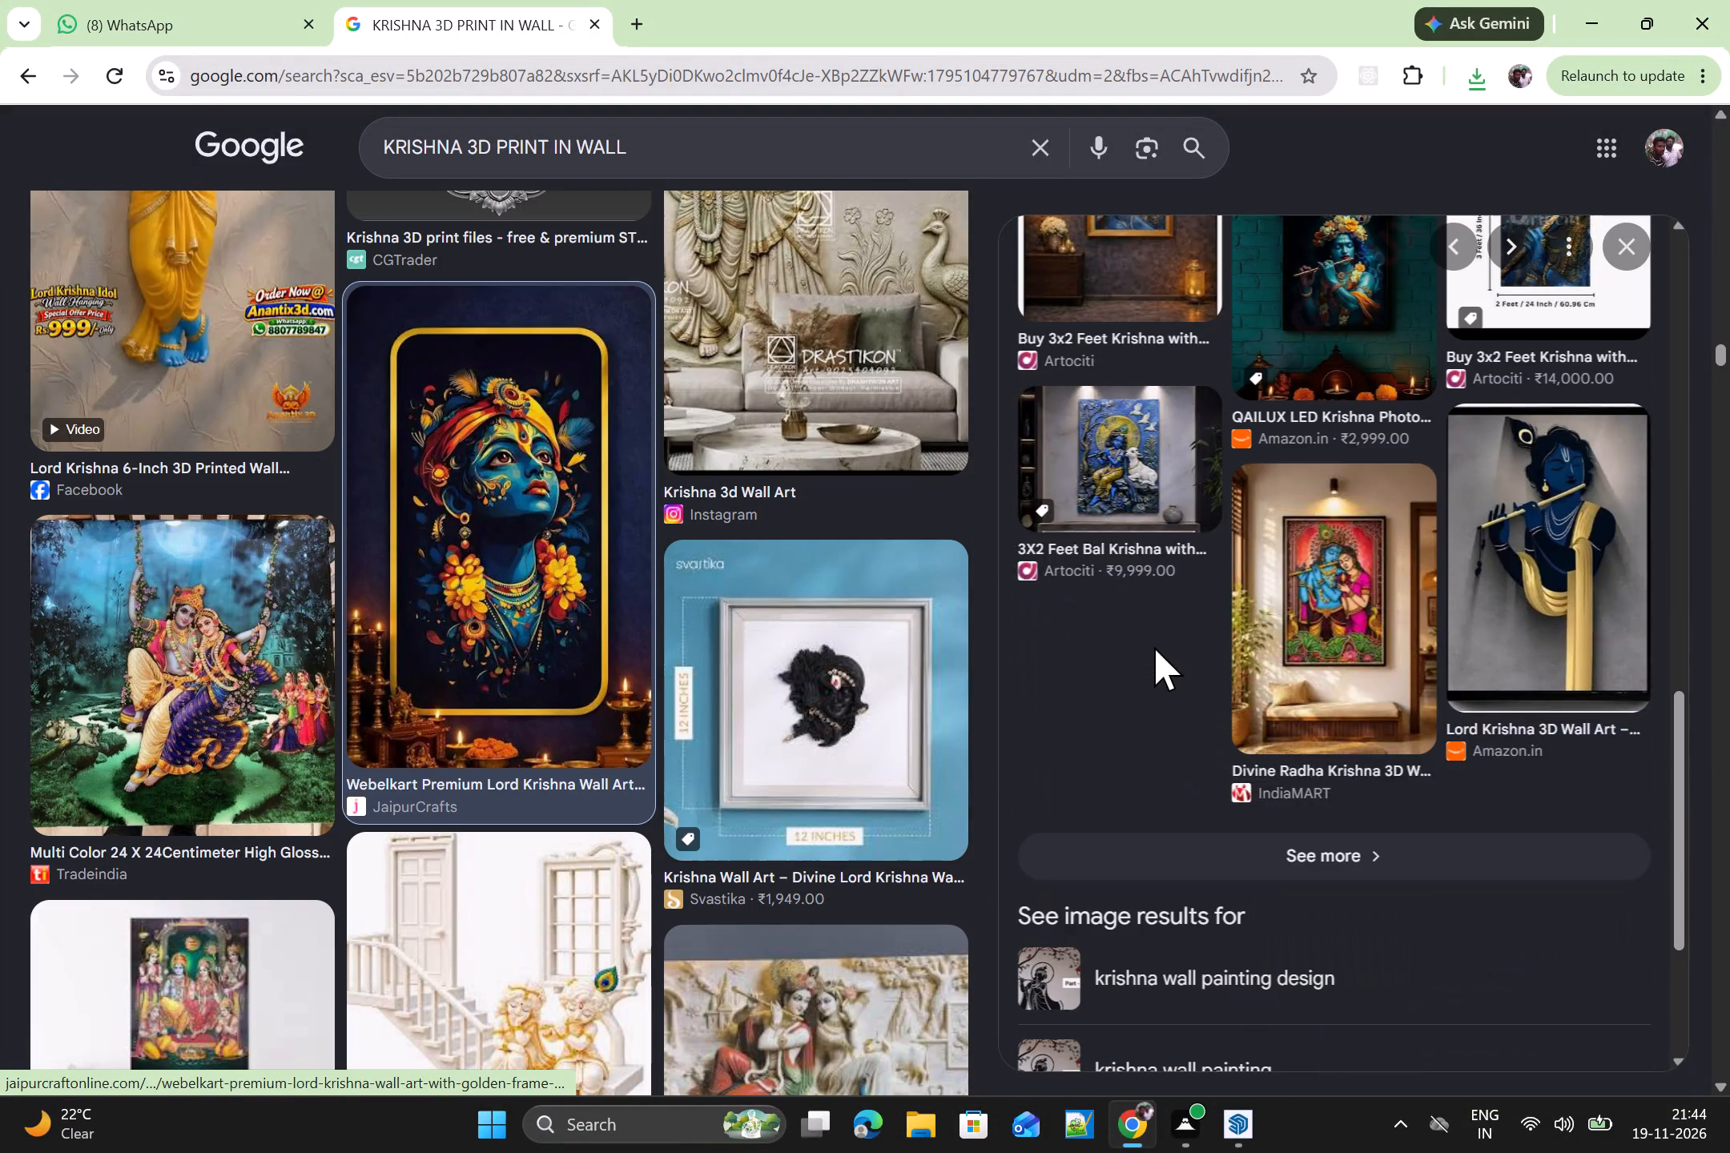
scroll(1176, 639, "up", 1)
scroll(1318, 661, "up", 1)
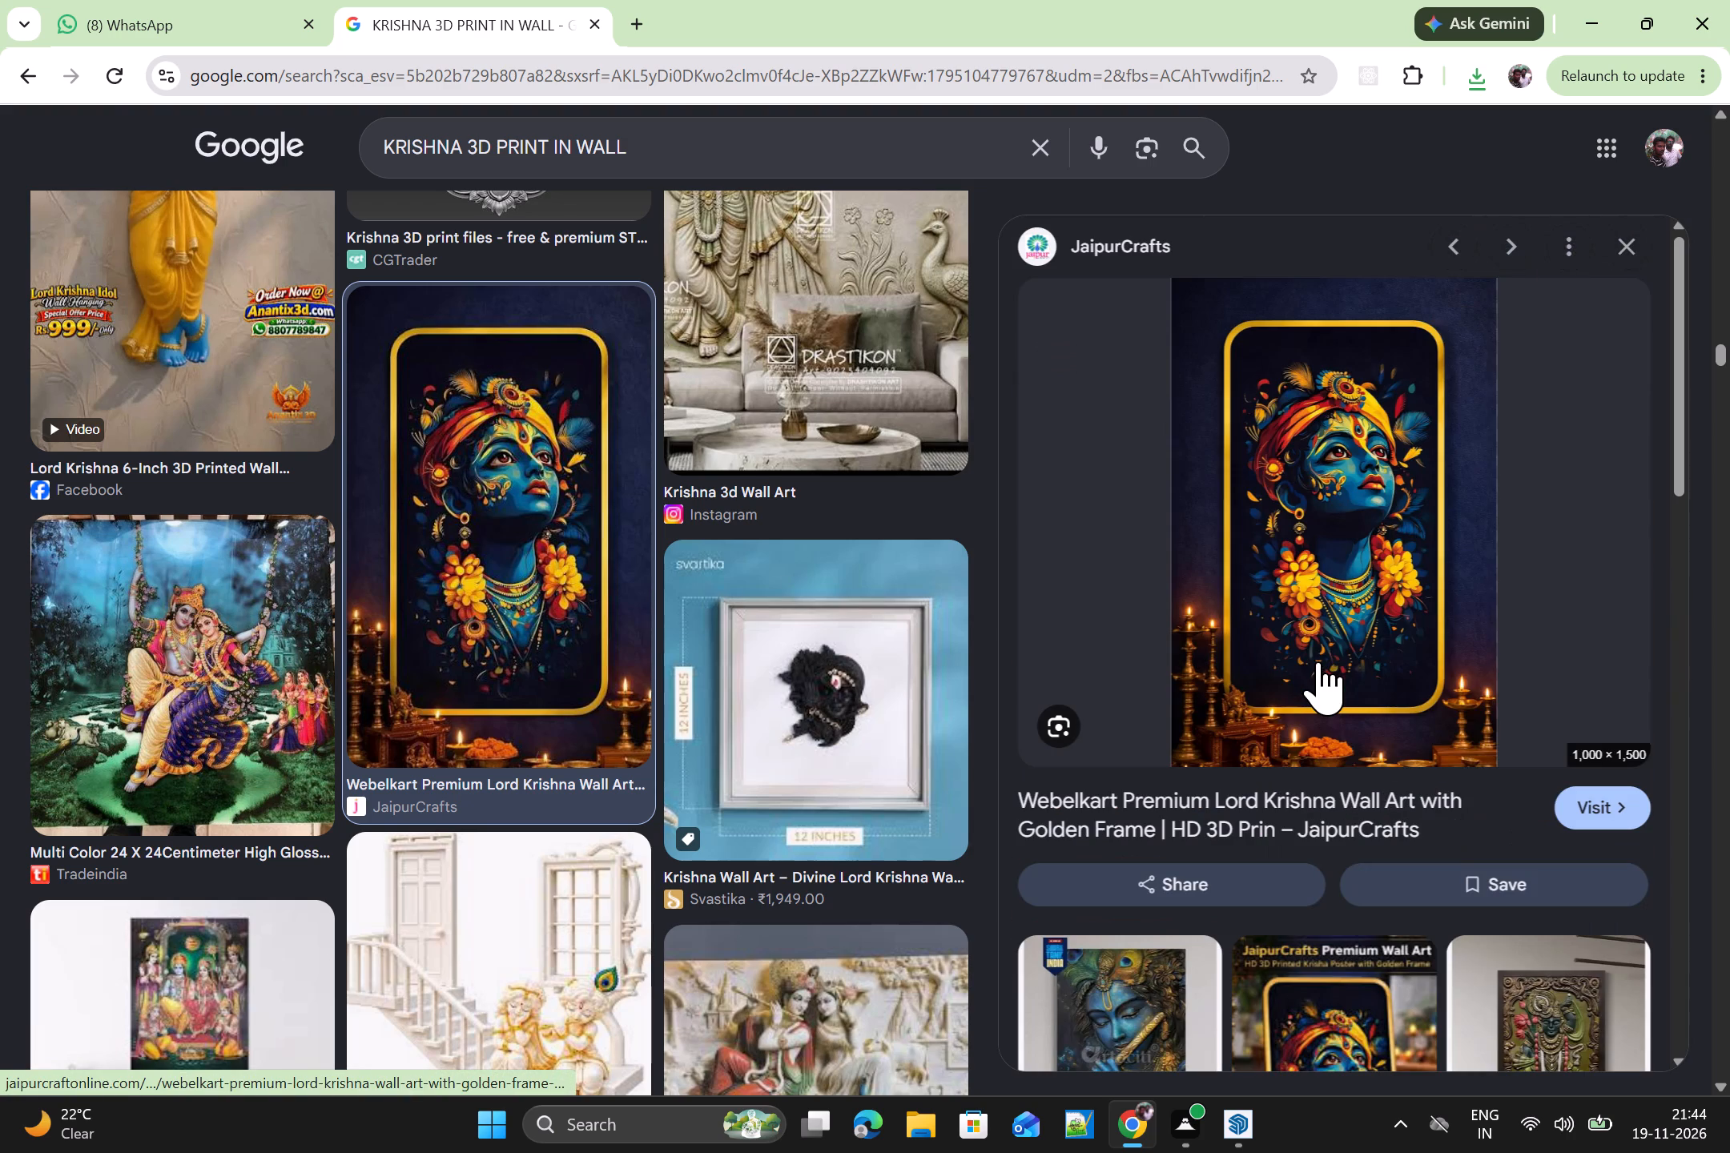
scroll(1317, 661, "down", 1)
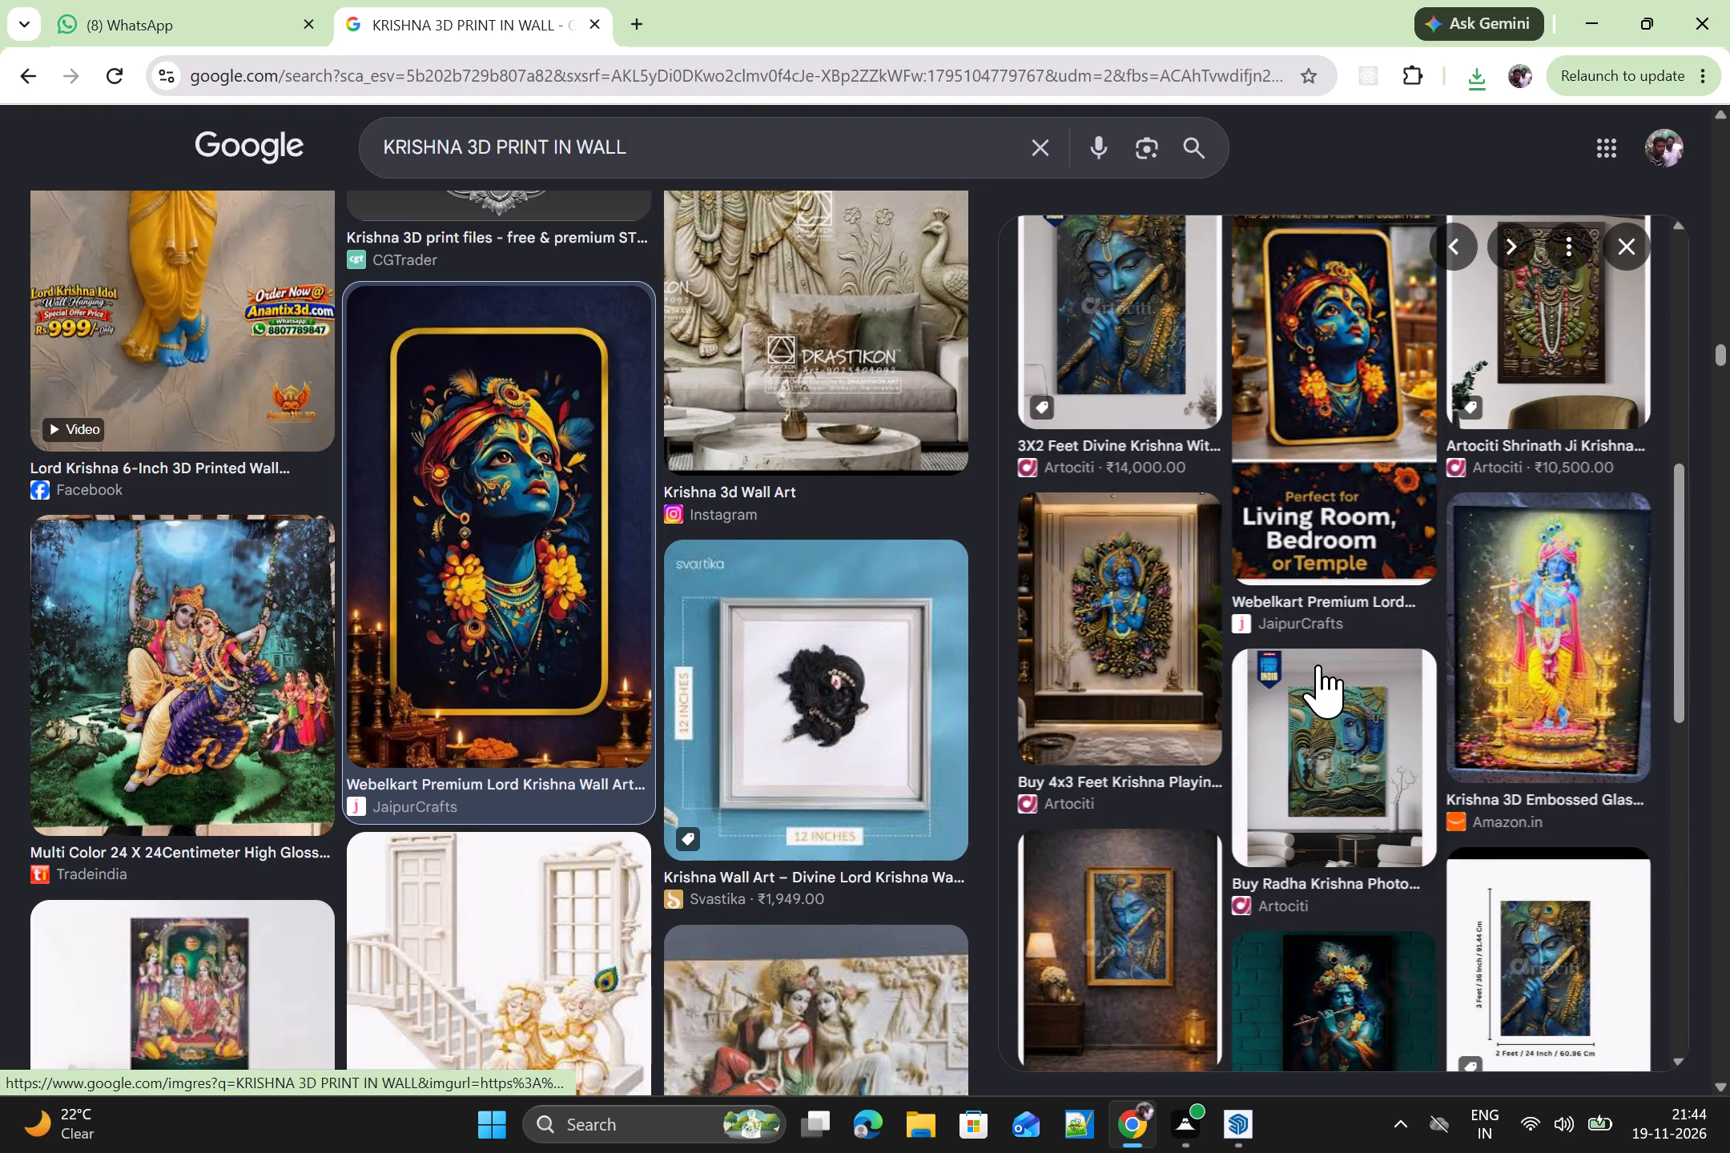
scroll(1382, 685, "down", 1)
scroll(1380, 669, "up", 1)
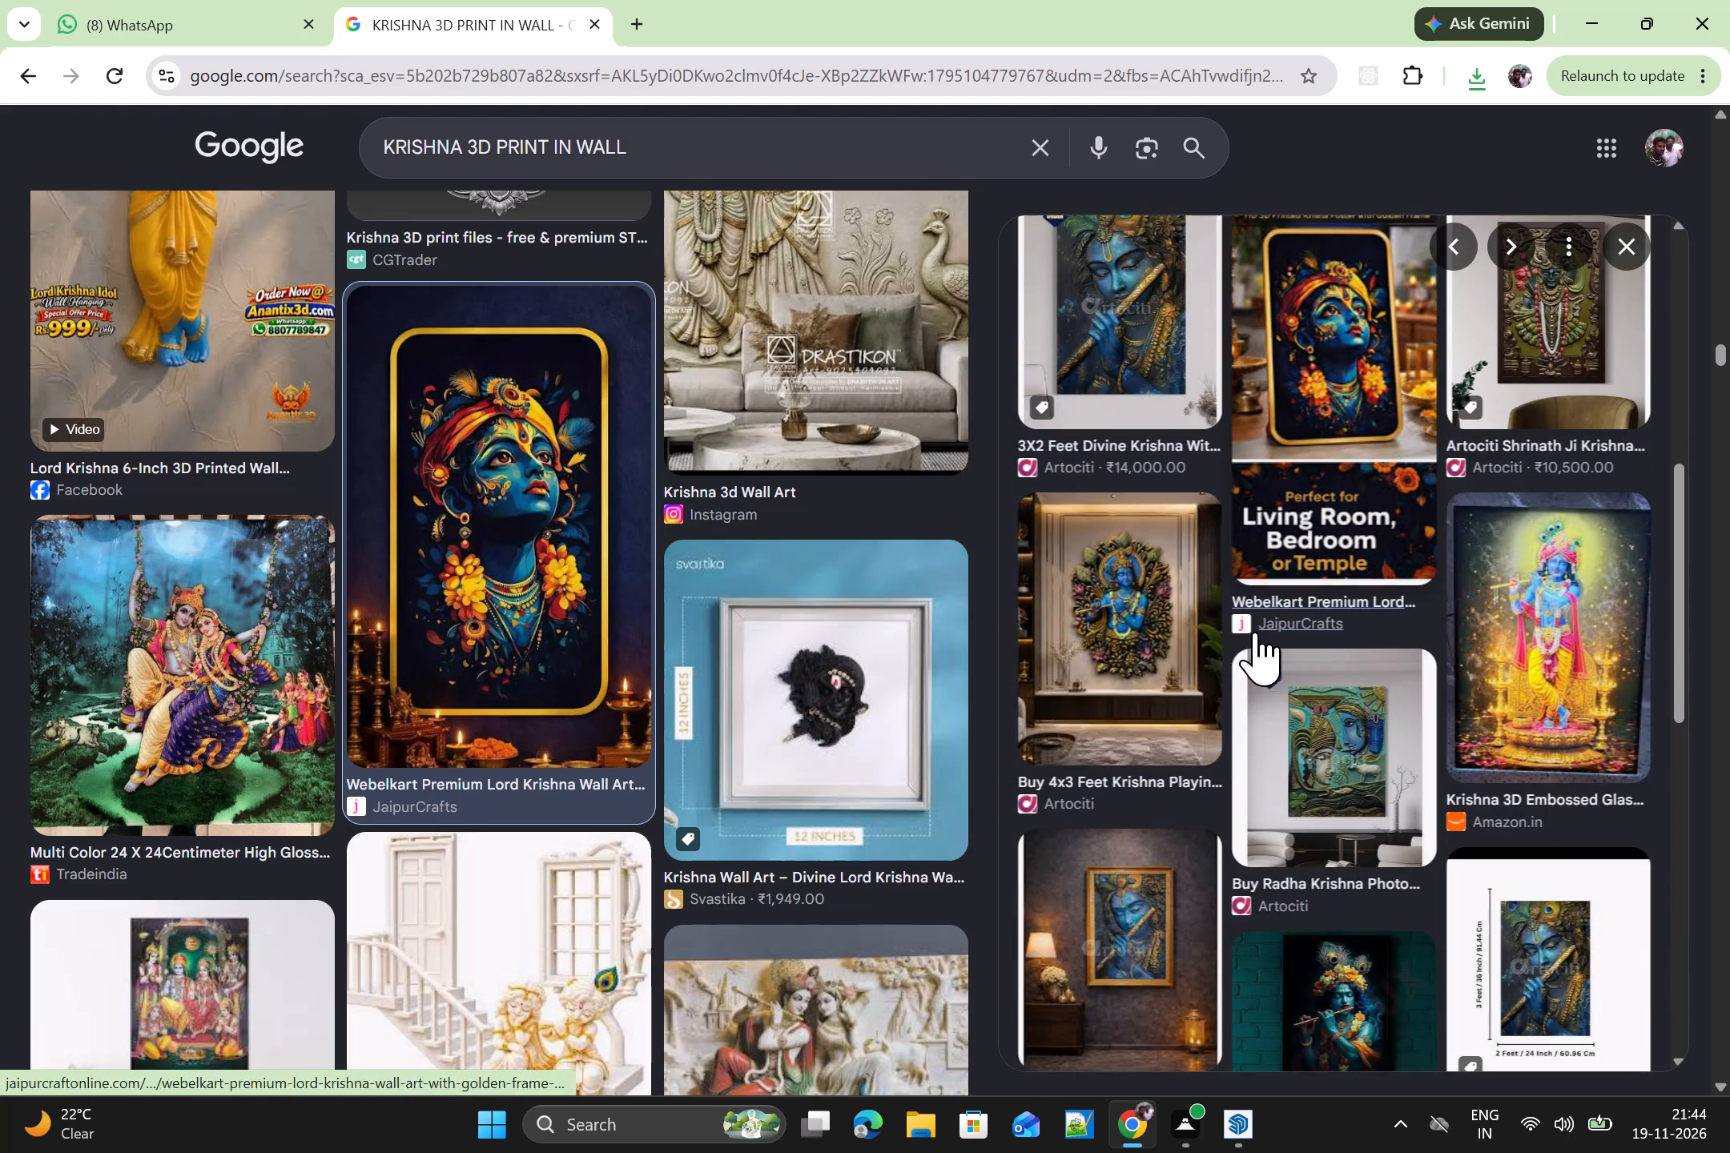
scroll(1395, 661, "up", 2)
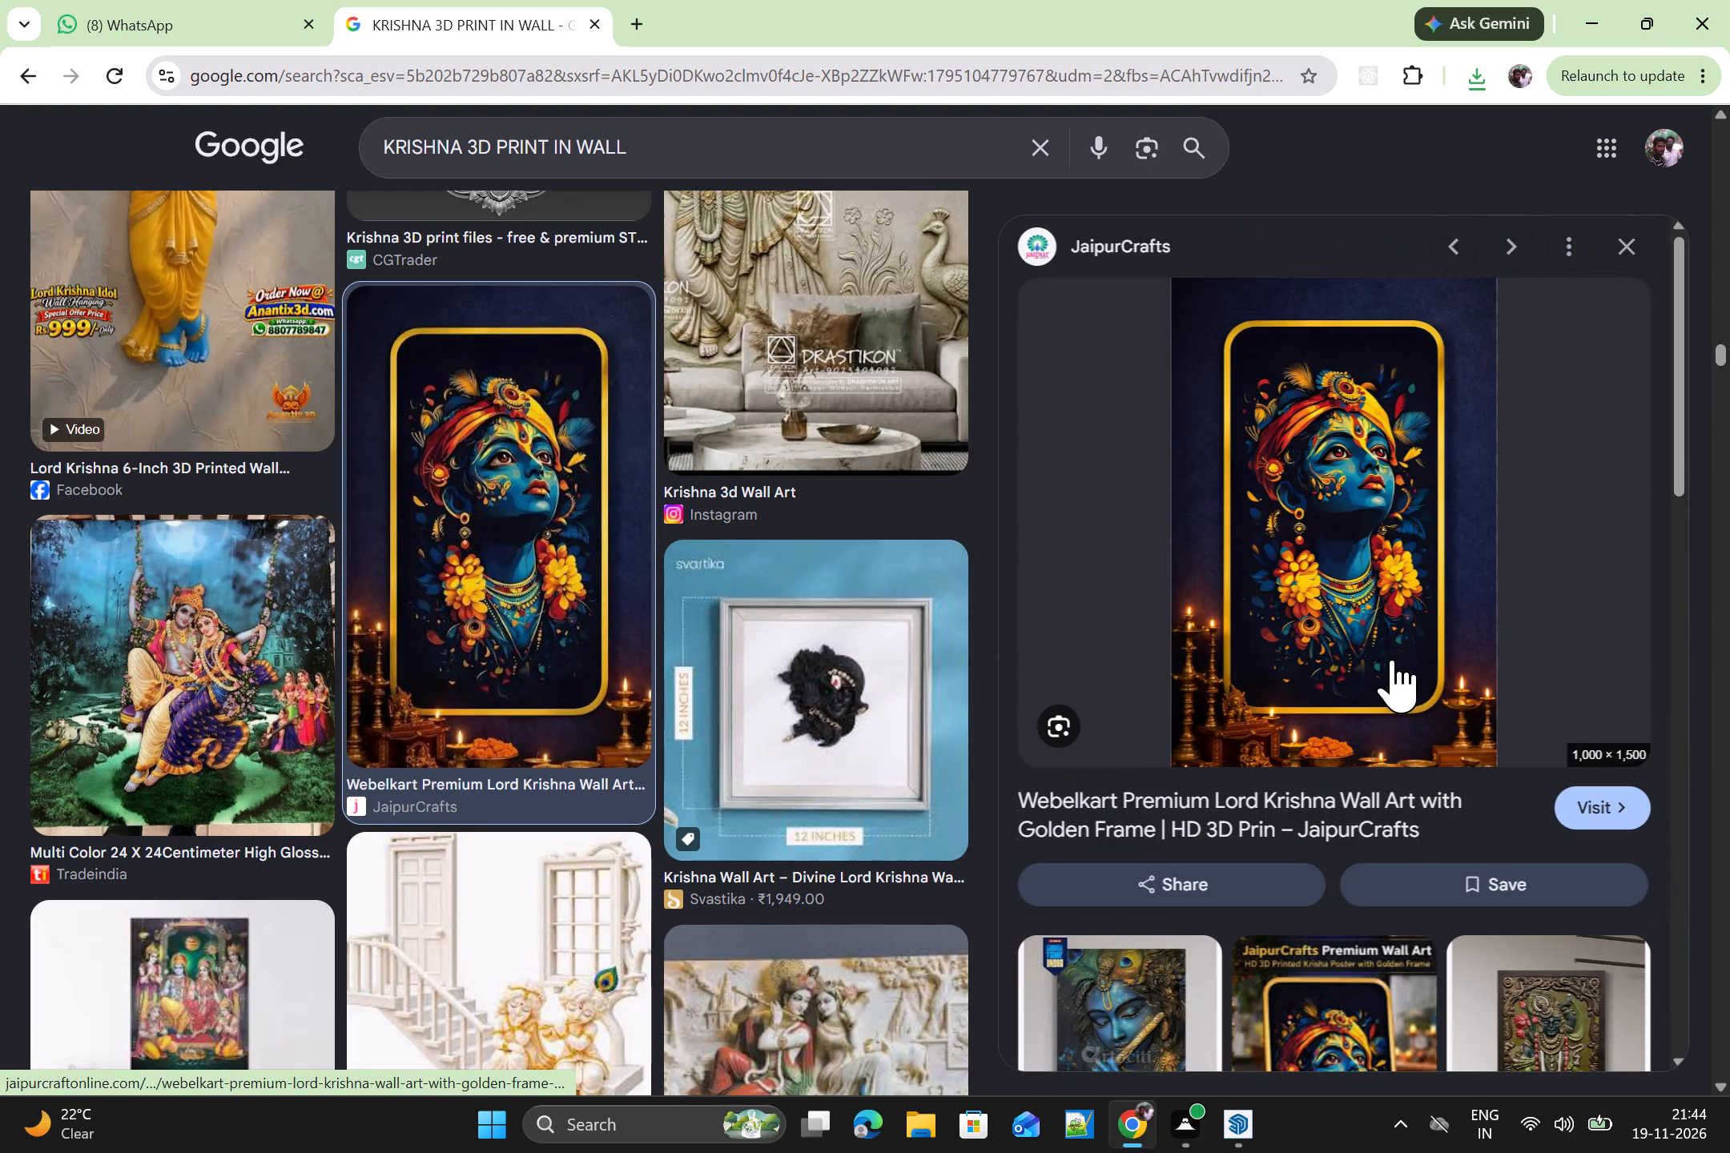
right_click(1360, 560)
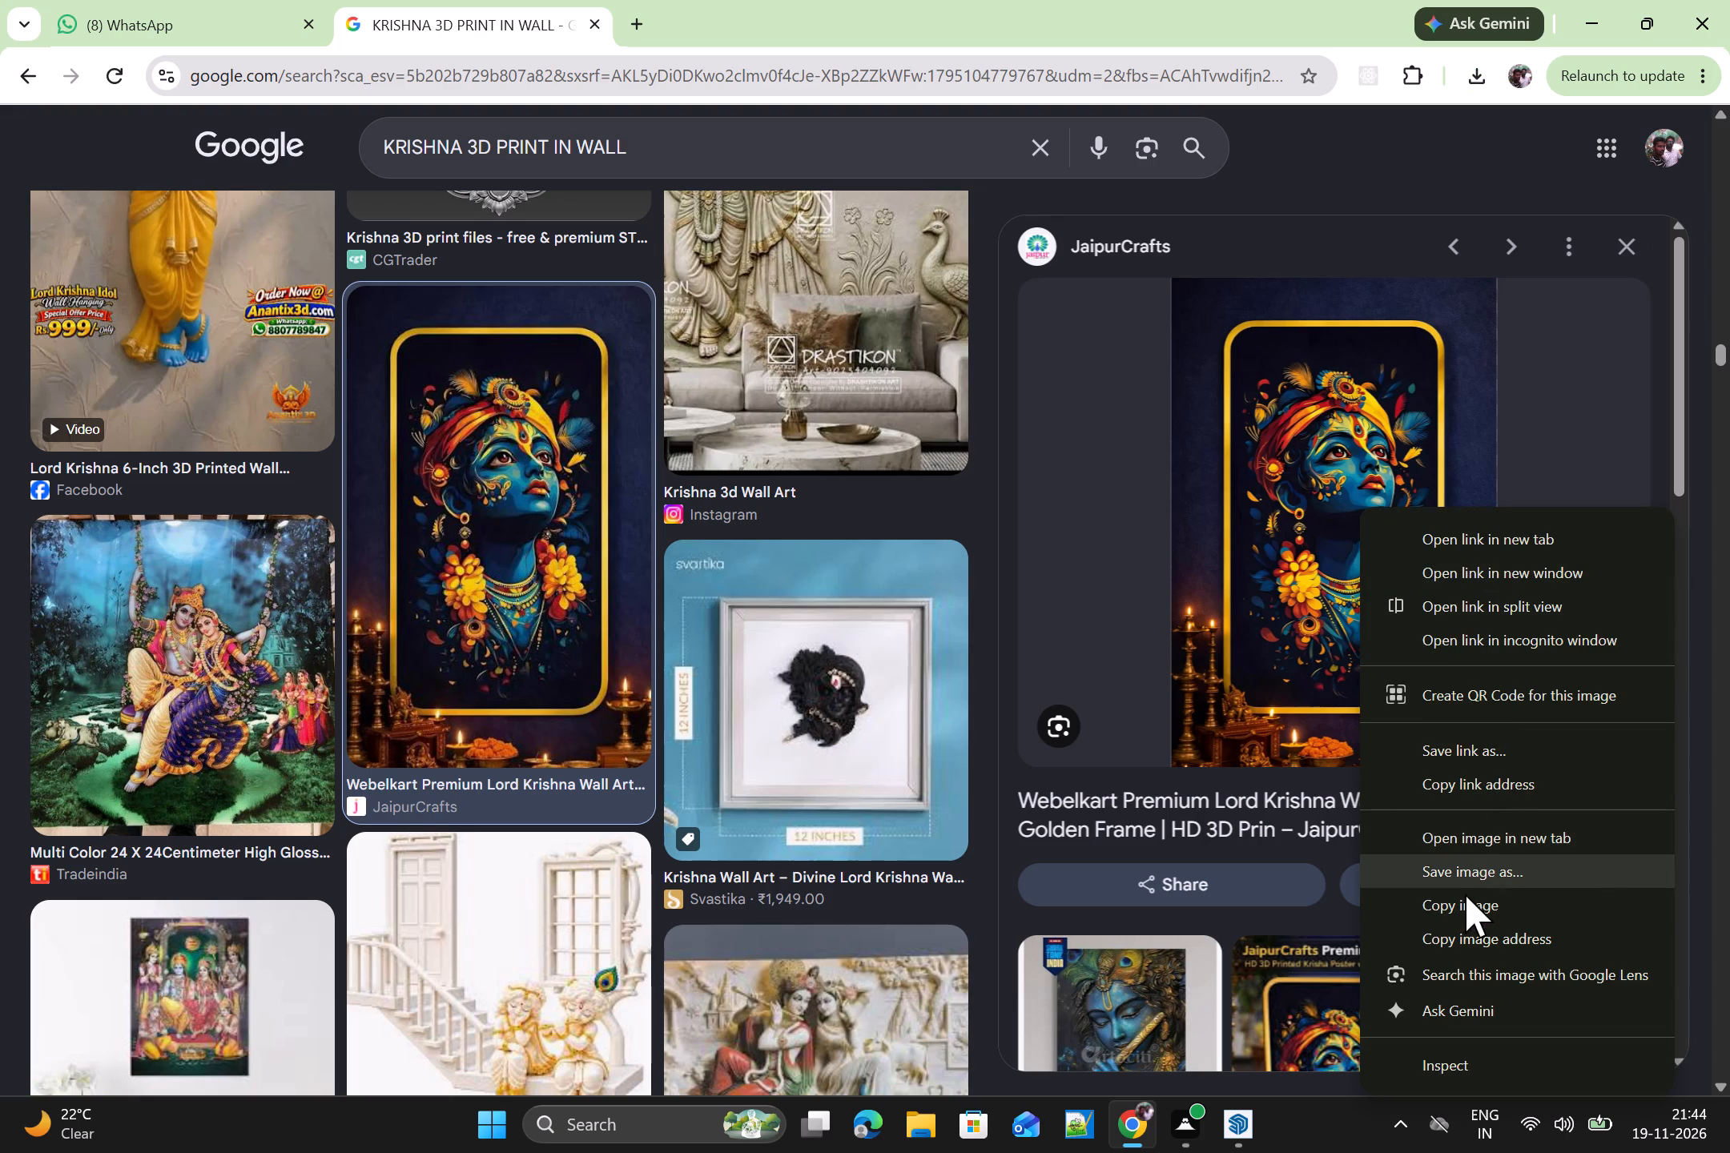
left_click(1476, 875)
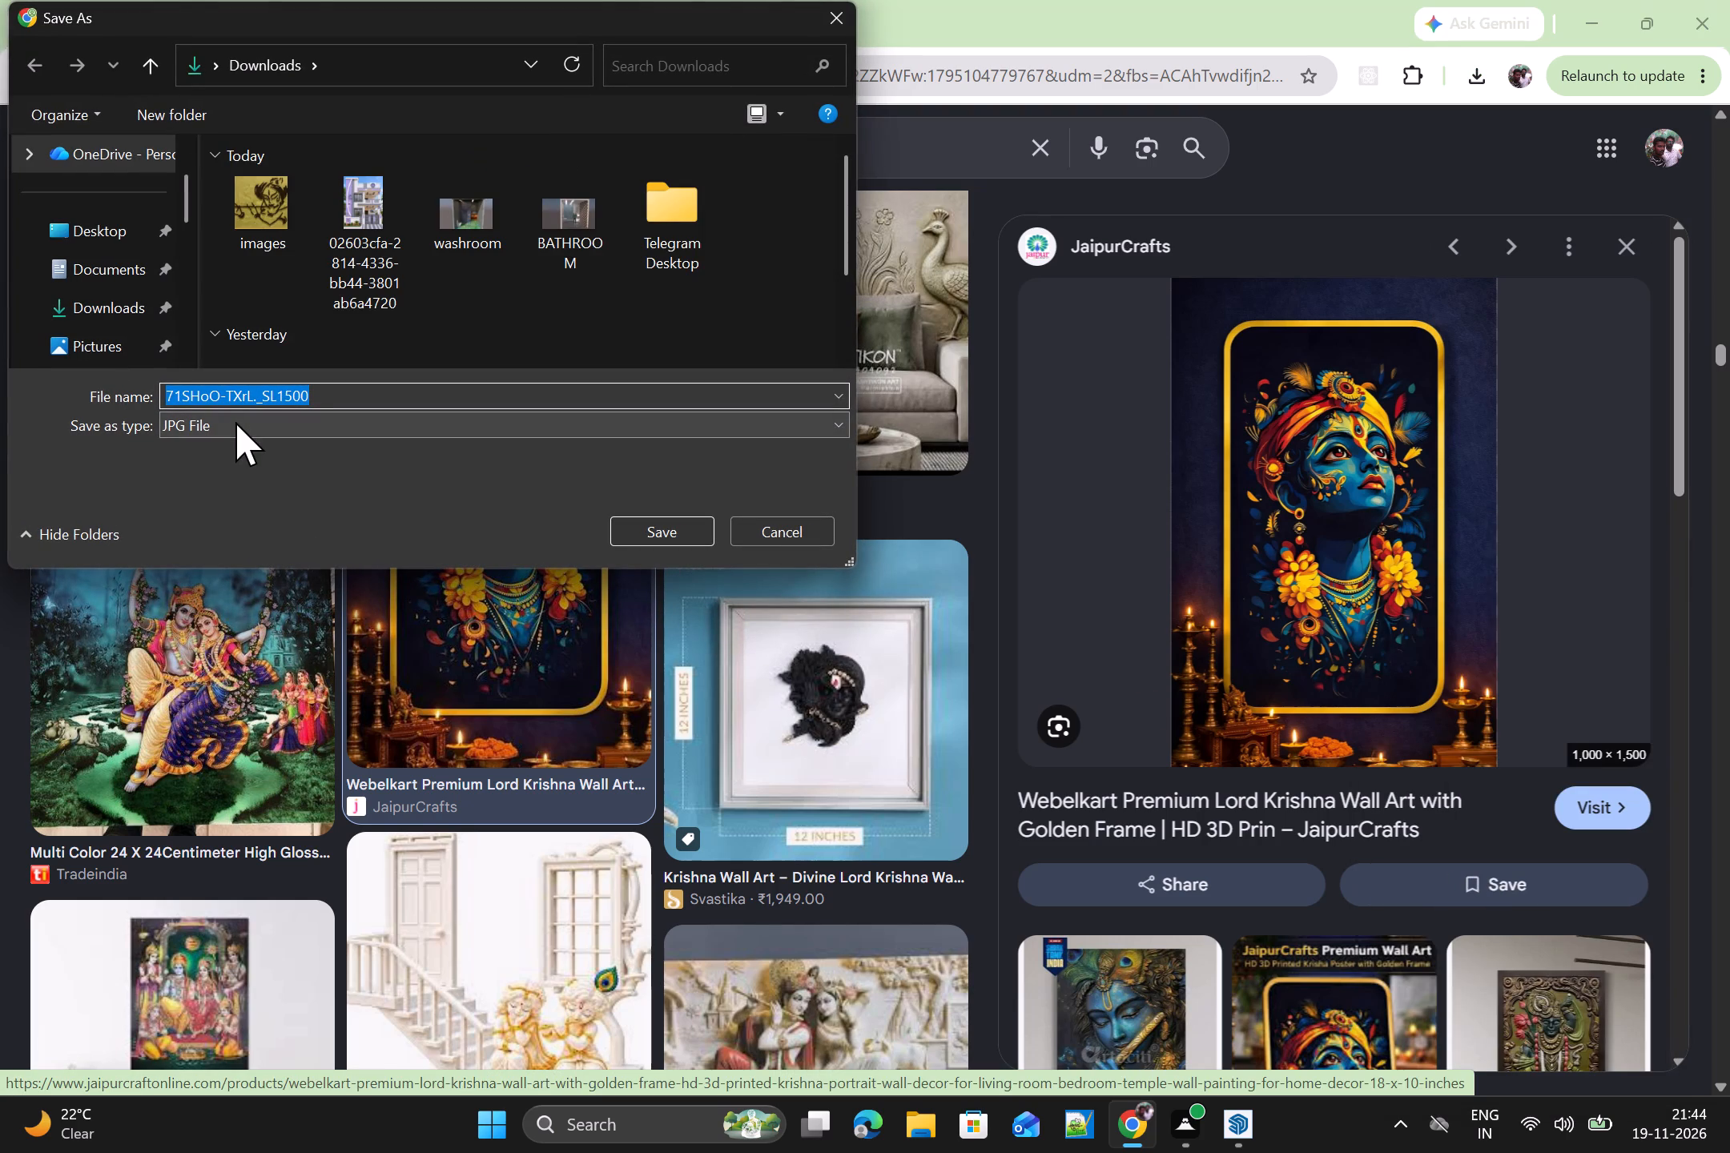
left_click(109, 303)
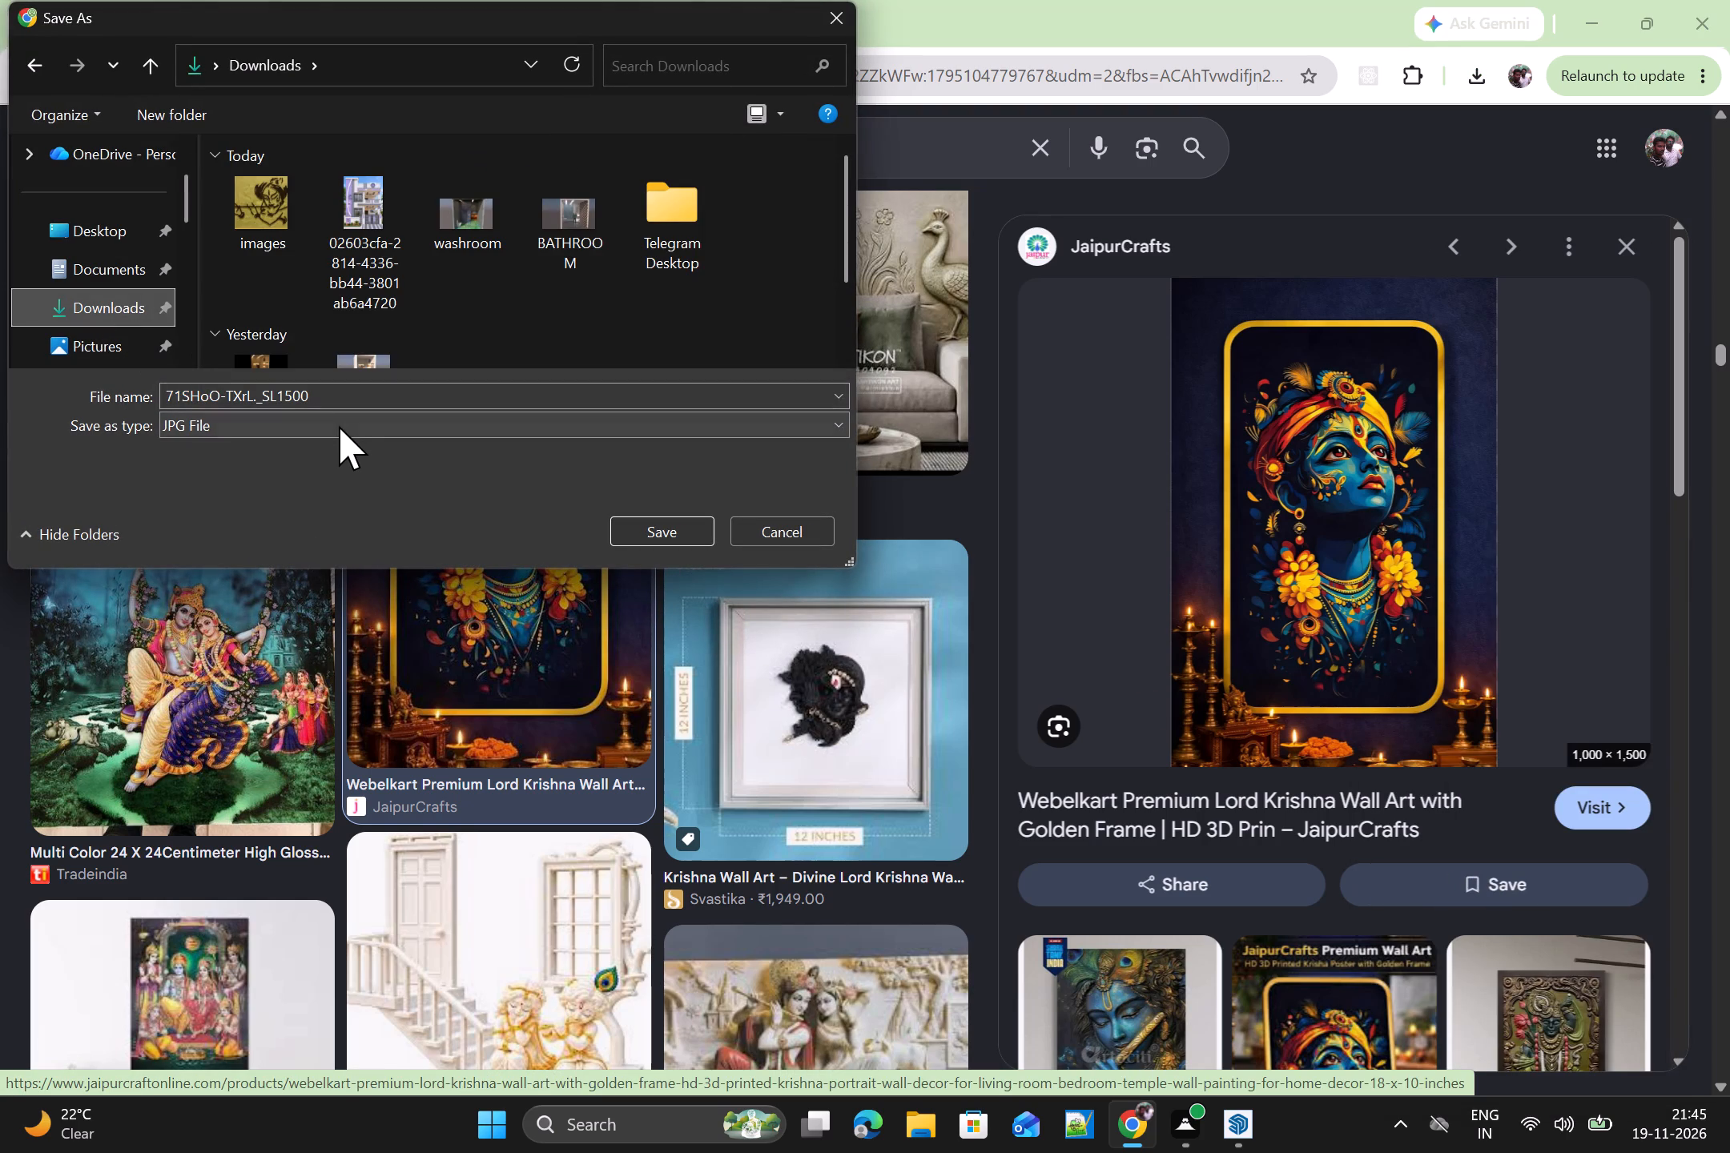
left_click(698, 536)
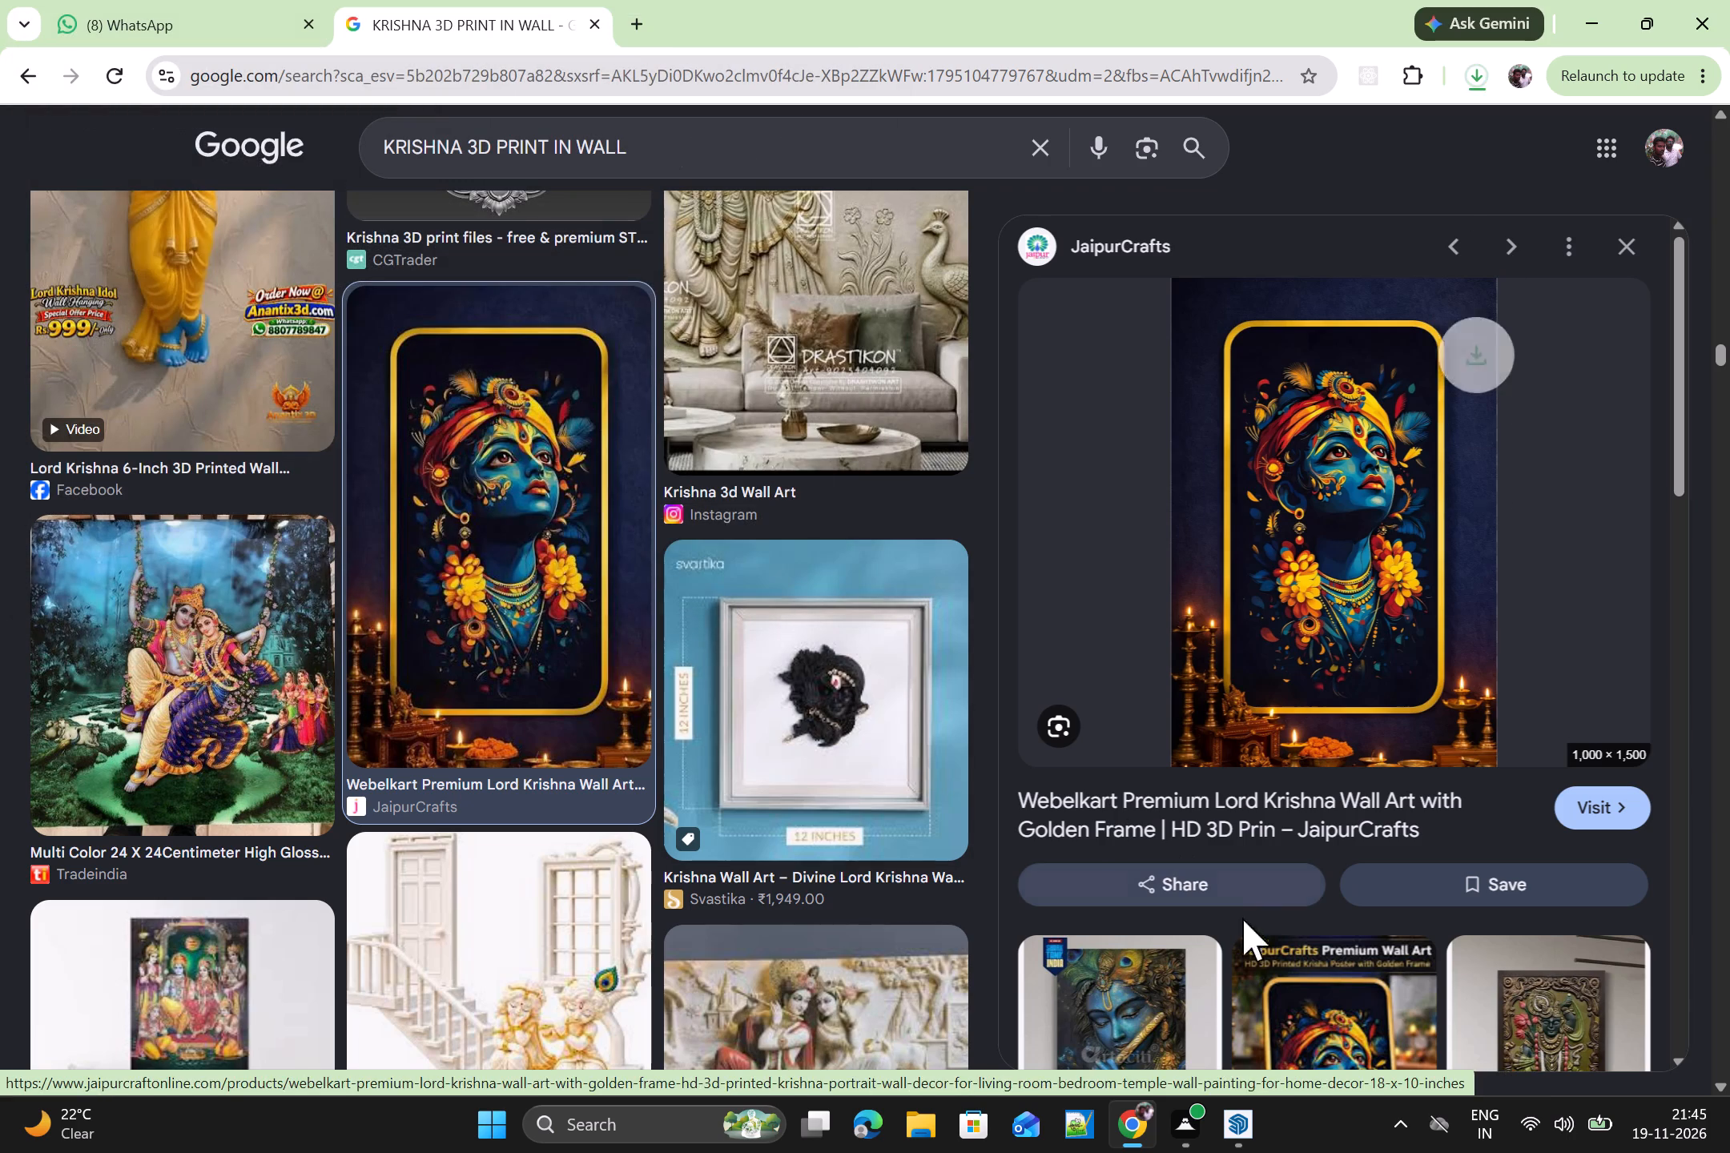
Look through the related images and the earlier Krishna image results for further wall art designs.
scroll(1054, 832, "down", 2)
scroll(1068, 786, "up", 1)
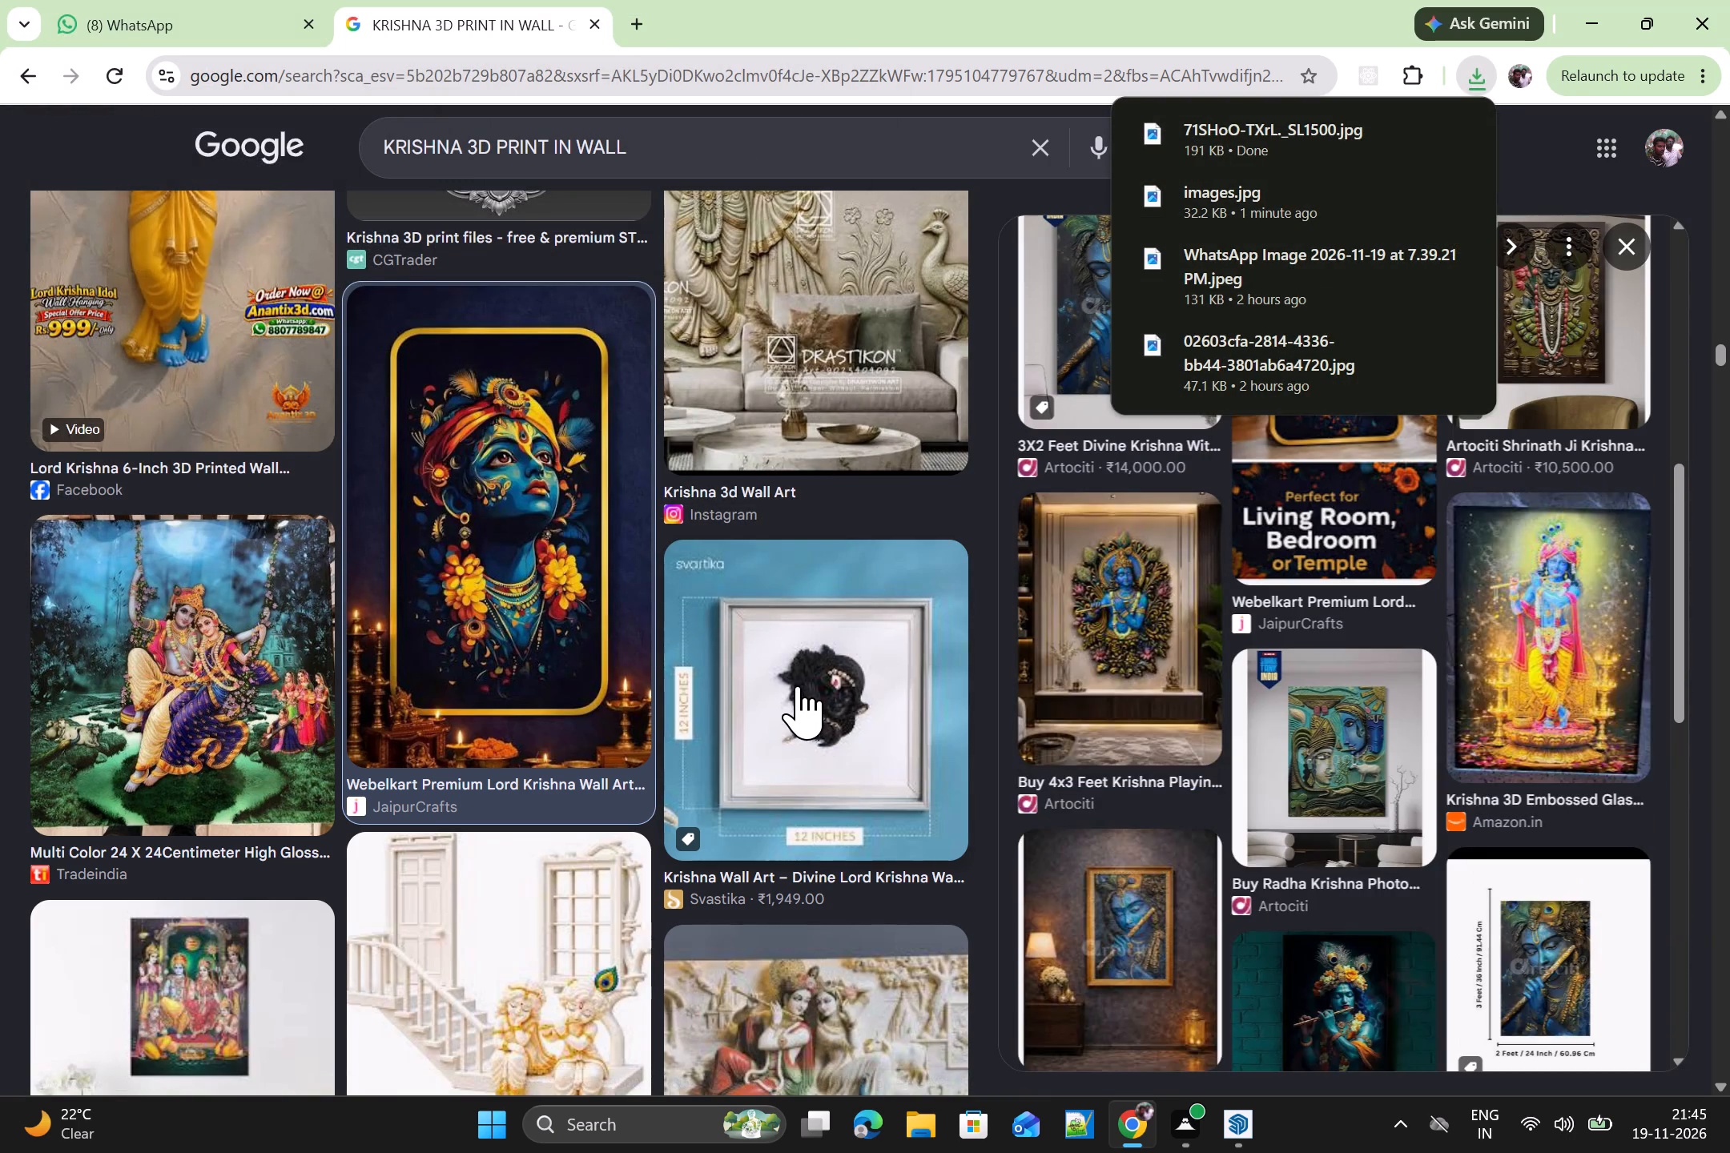
scroll(796, 678, "up", 1)
scroll(745, 592, "up", 2)
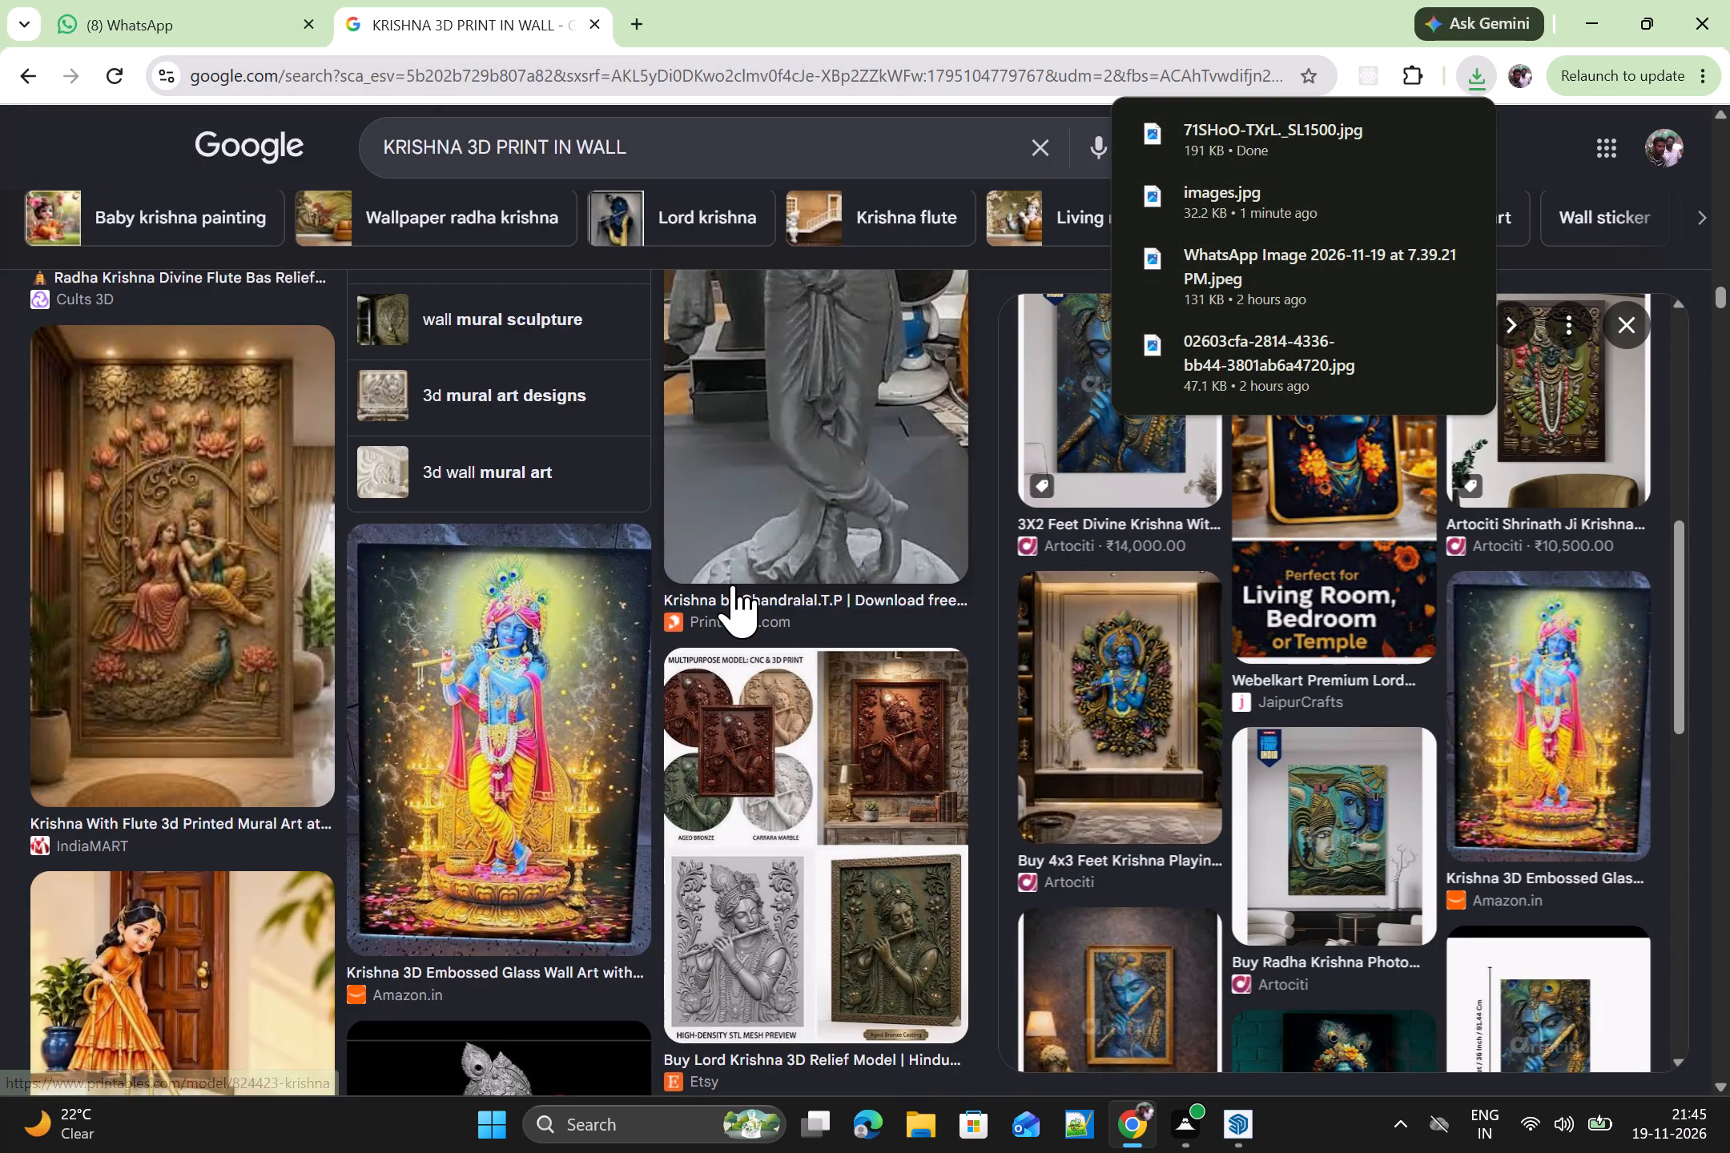
scroll(731, 584, "up", 6)
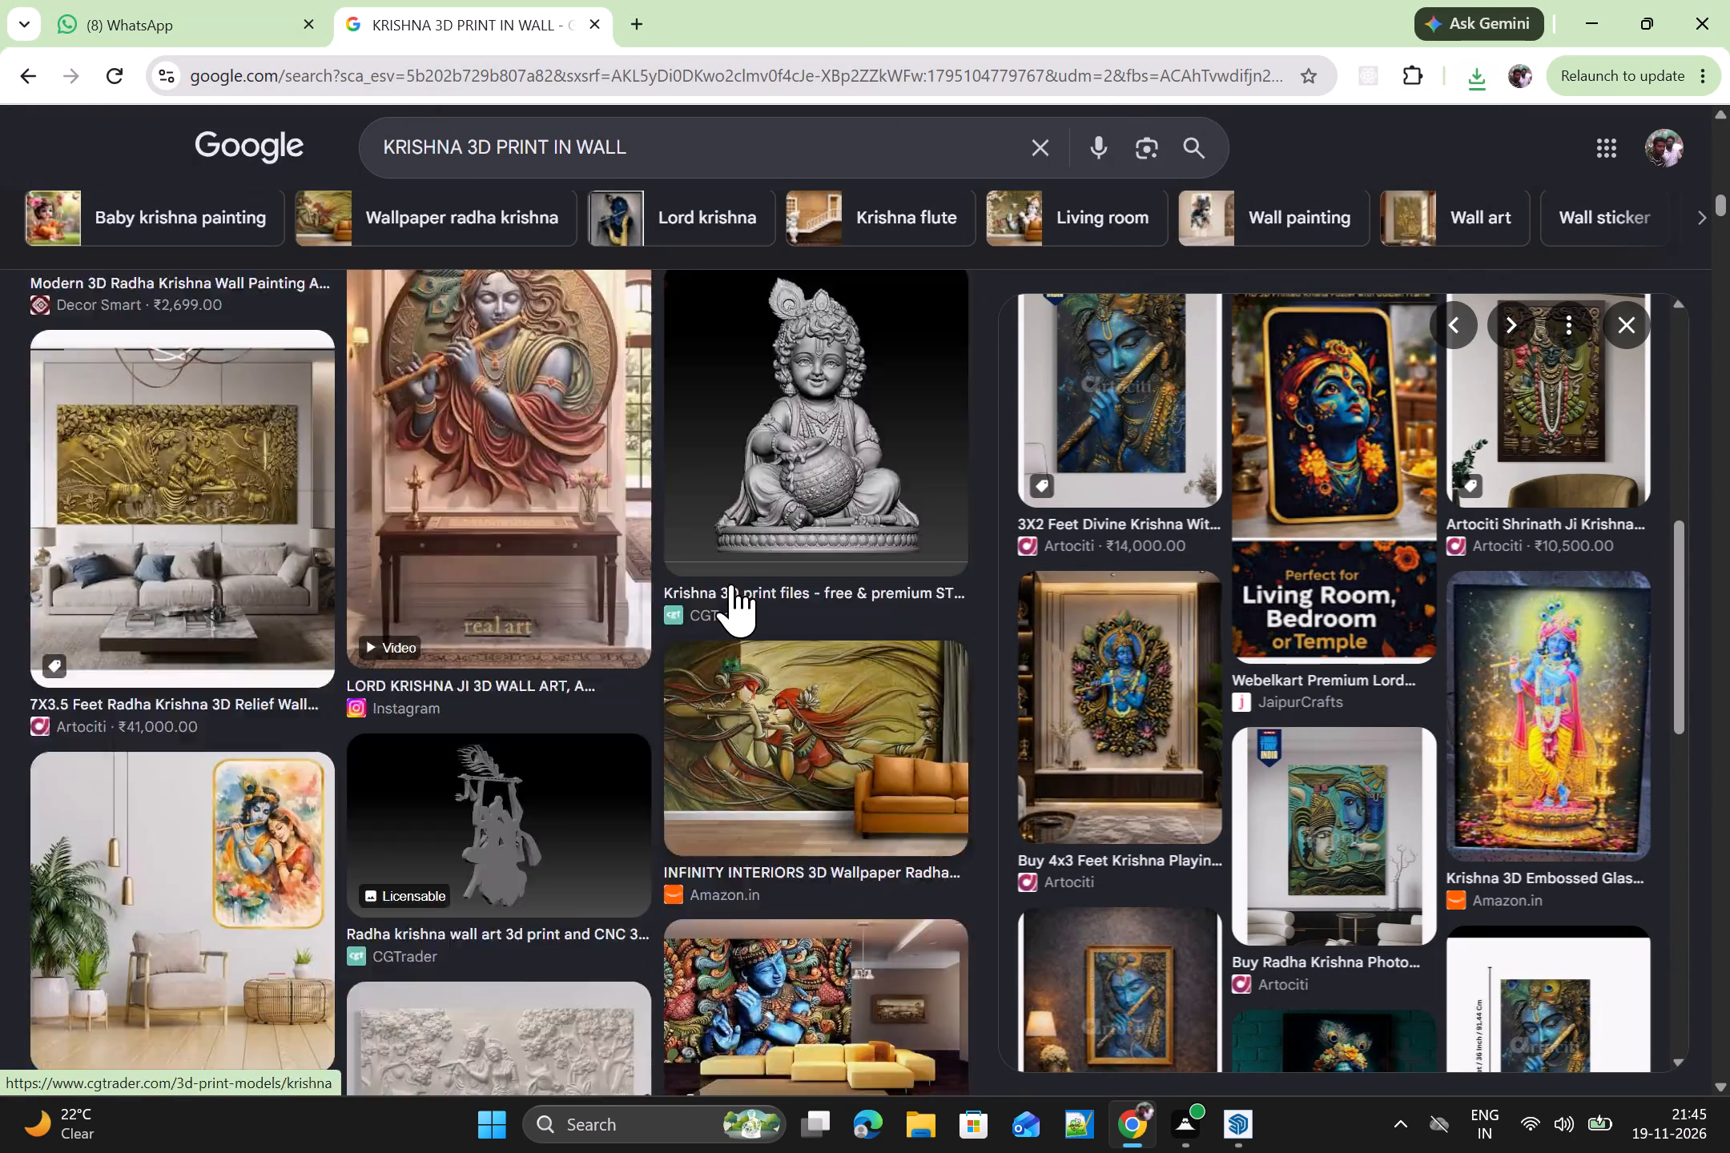
scroll(731, 584, "up", 1)
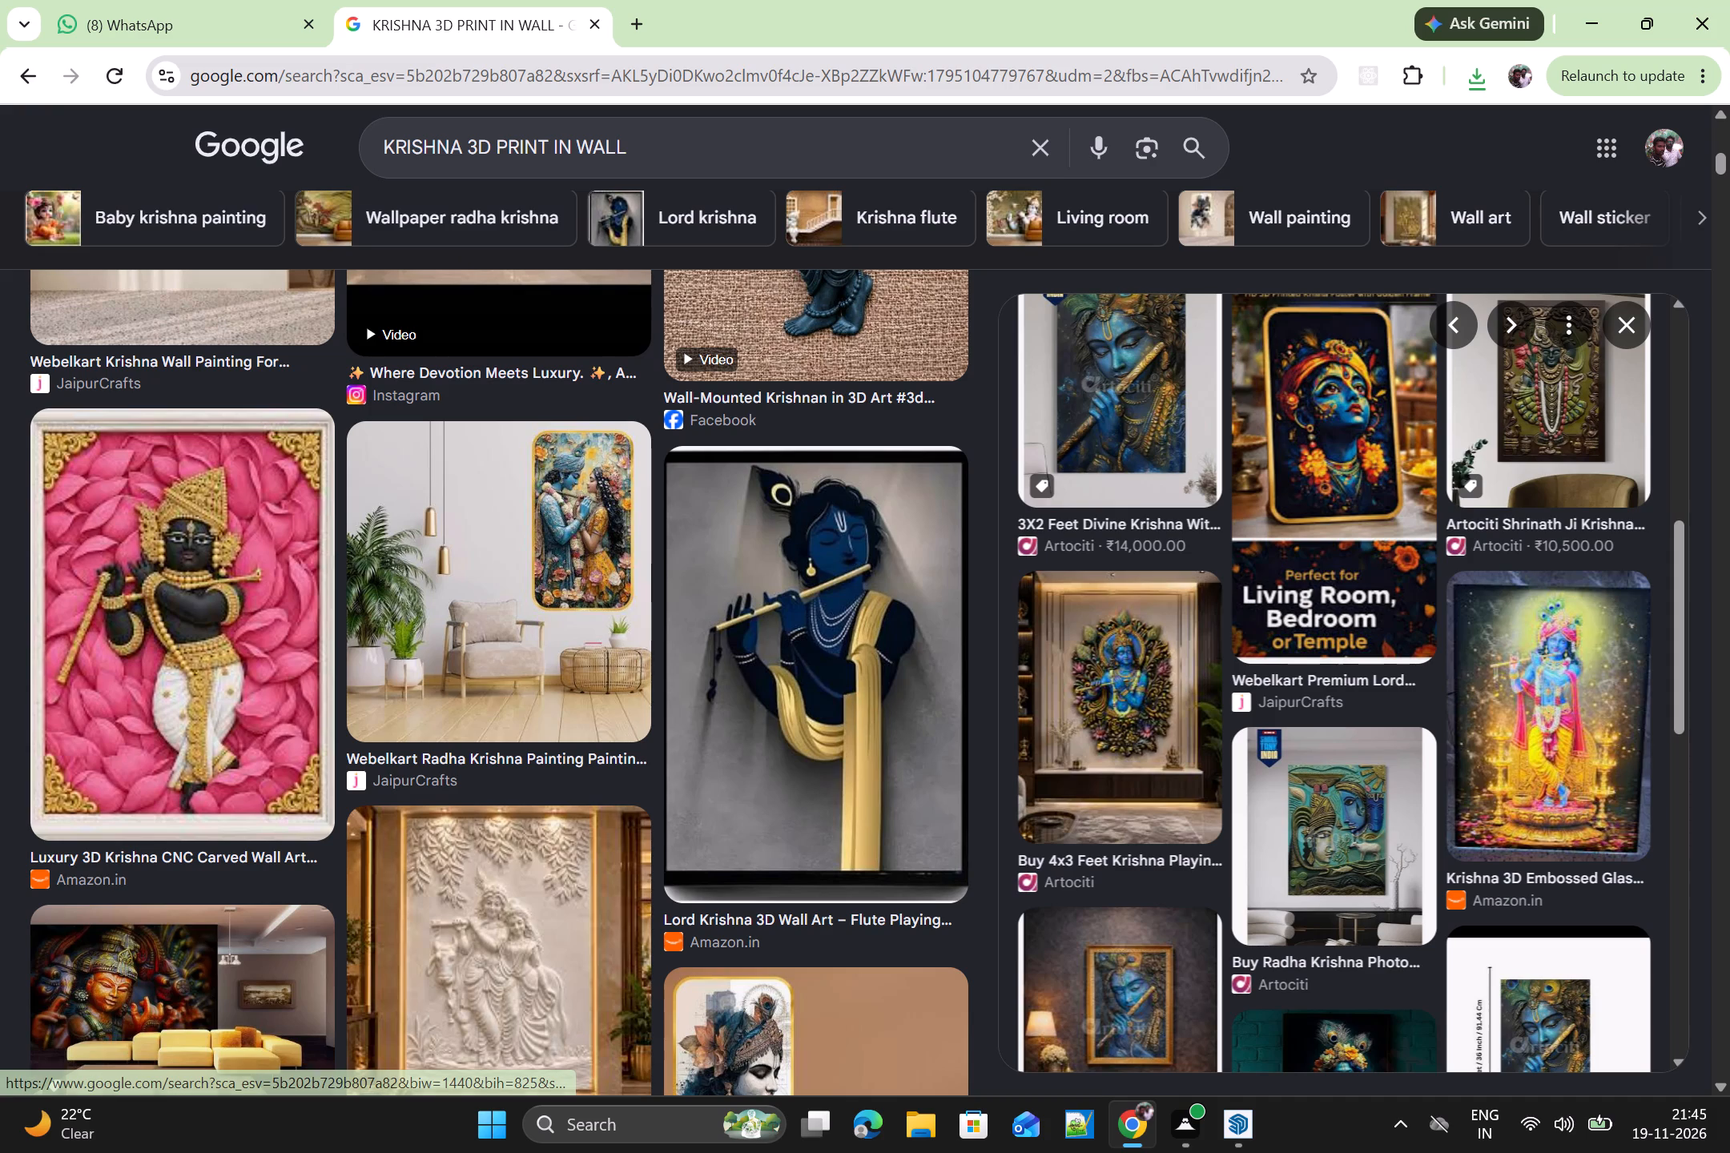
Search the images for "KRISHNA SEETA3D PRINT IN WALL" and skim the results.
left_click(466, 140)
key("space")
type("SEETA")
key("Return")
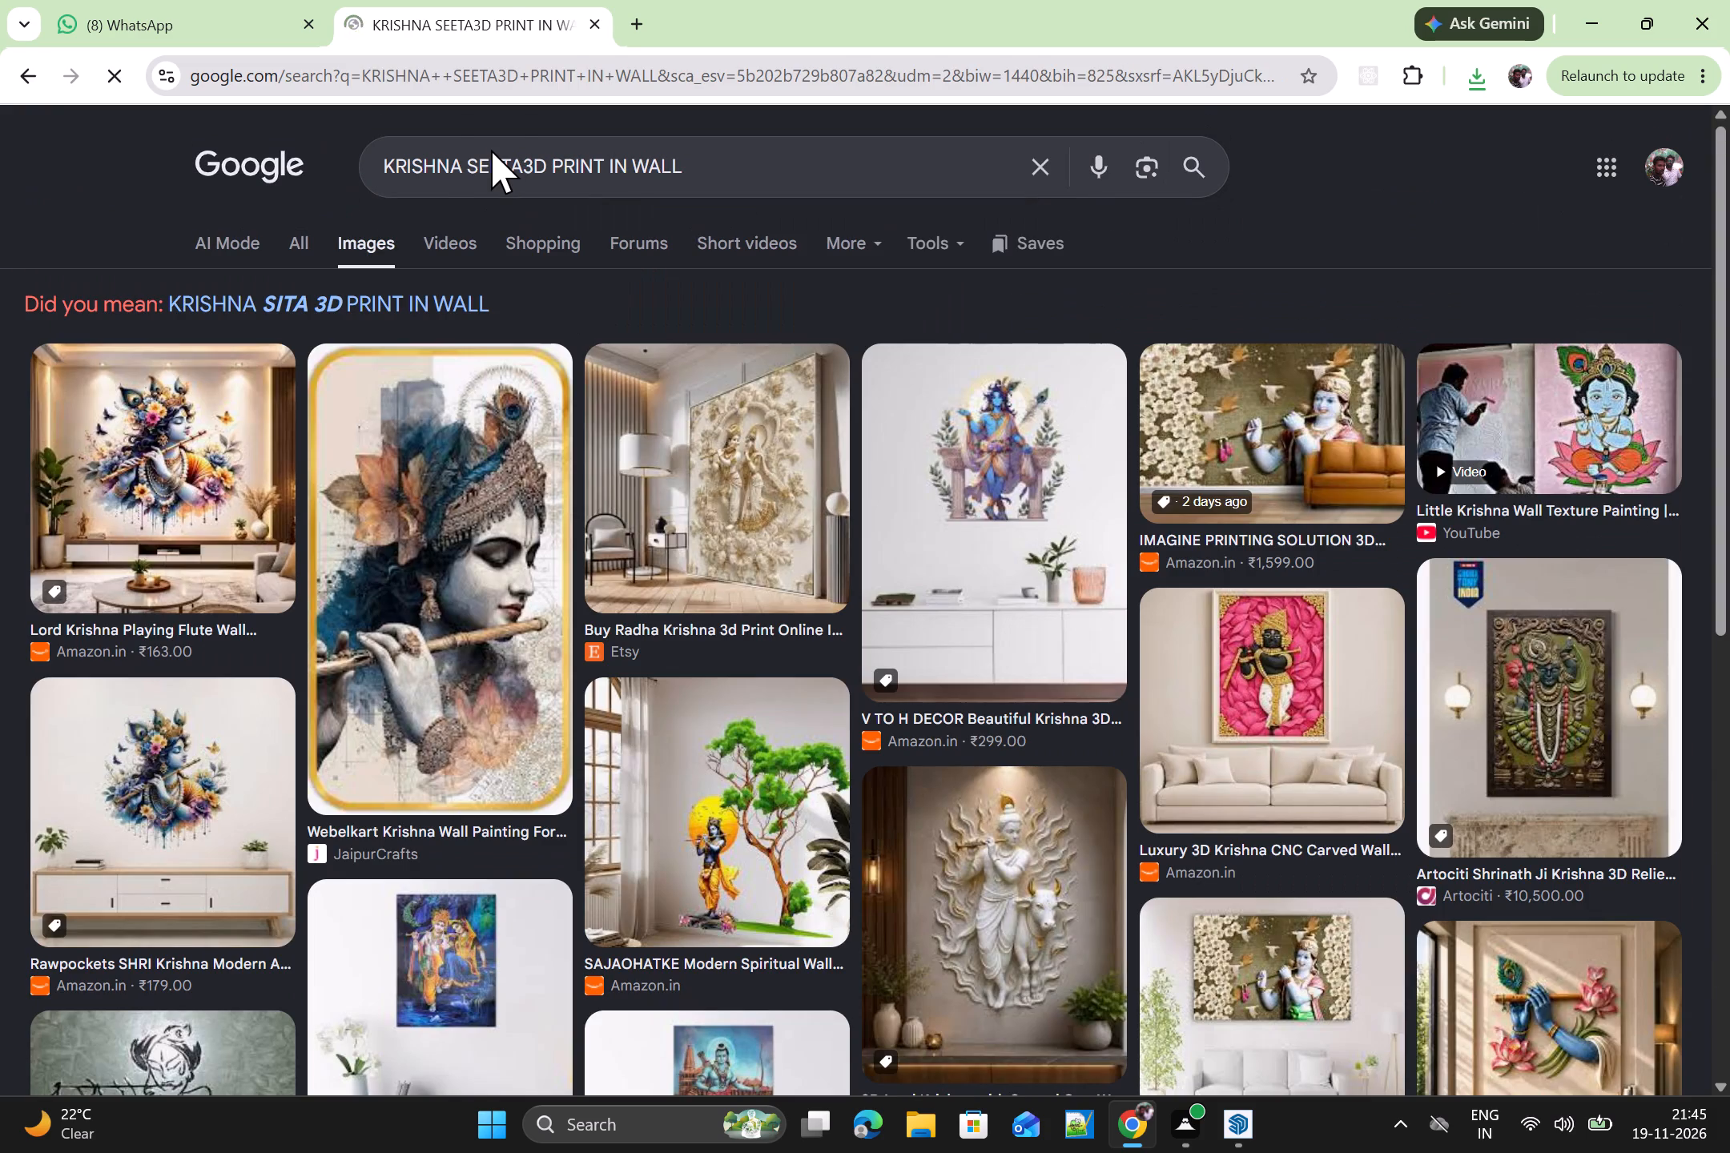
scroll(537, 214, "down", 2)
scroll(875, 322, "up", 1)
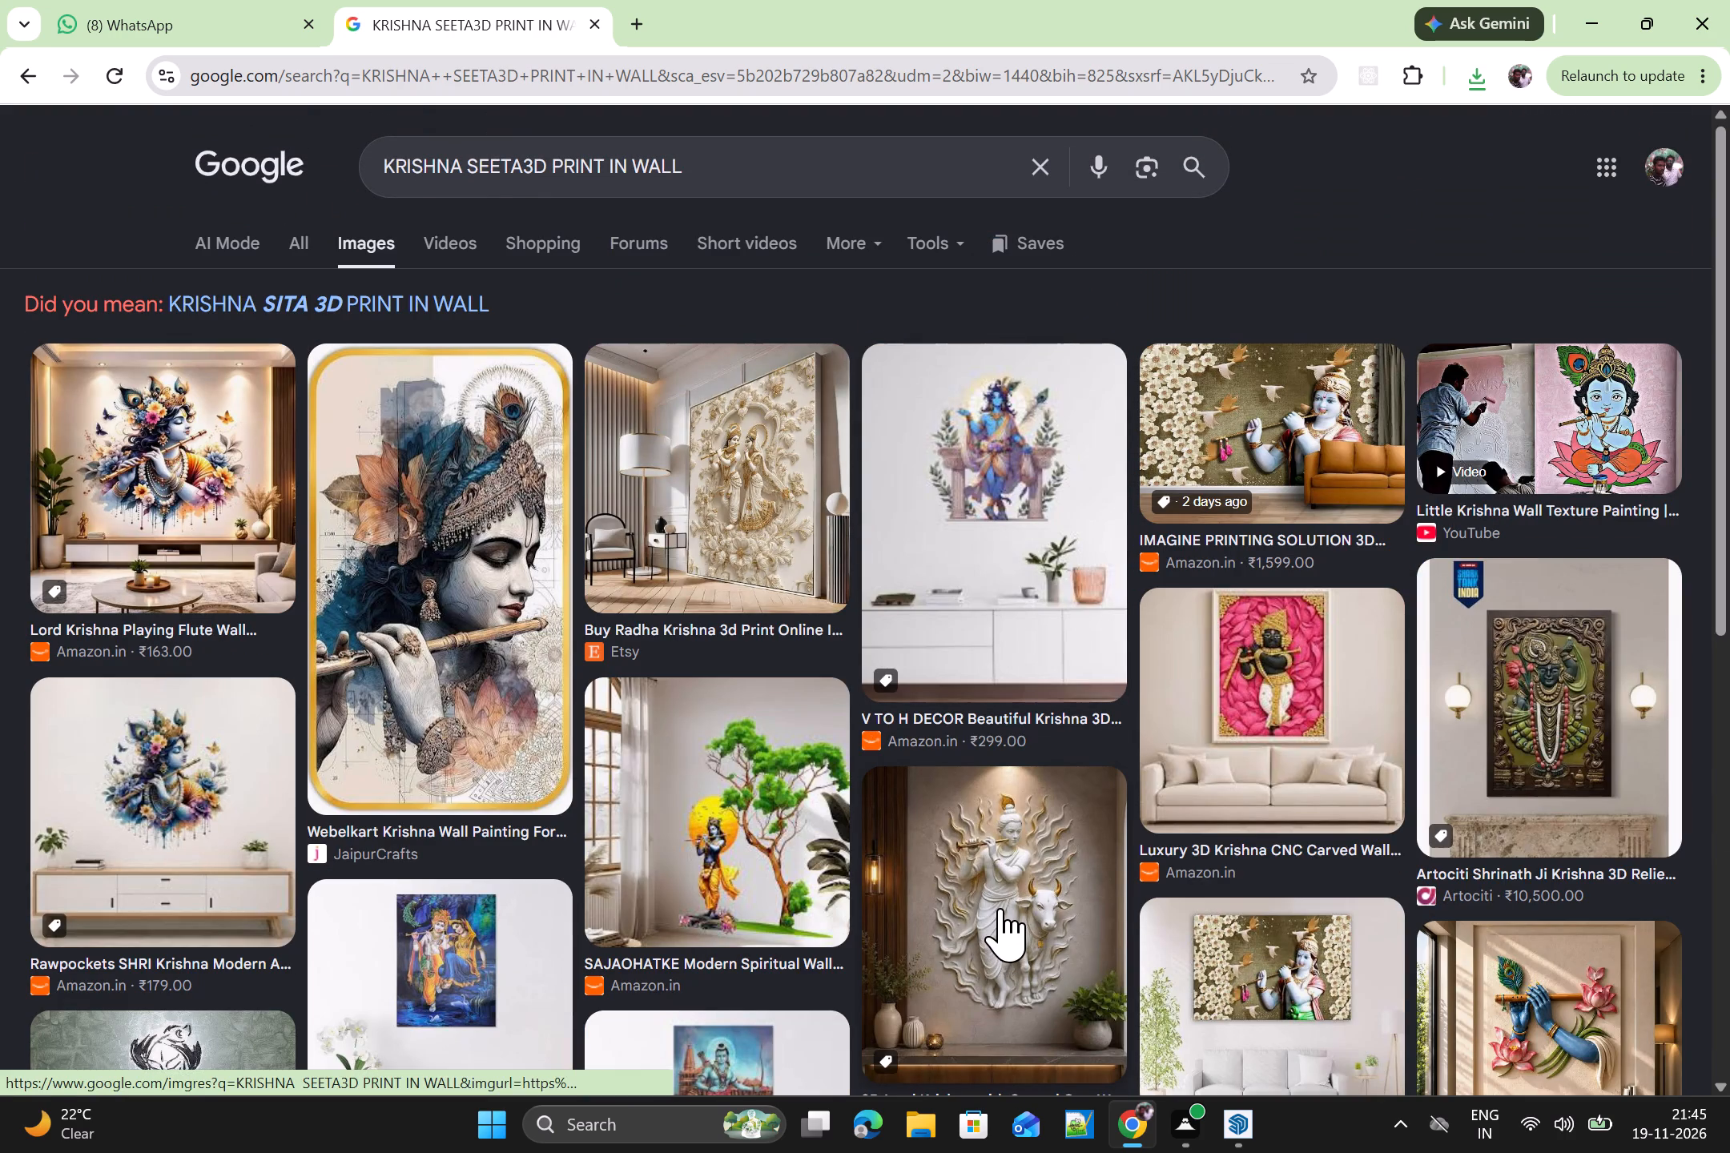
Replace KRISHNA SEETA with SIVA in the query and search the images for "SIVA3D PRINT IN WALL".
left_click(514, 161)
key("Right")
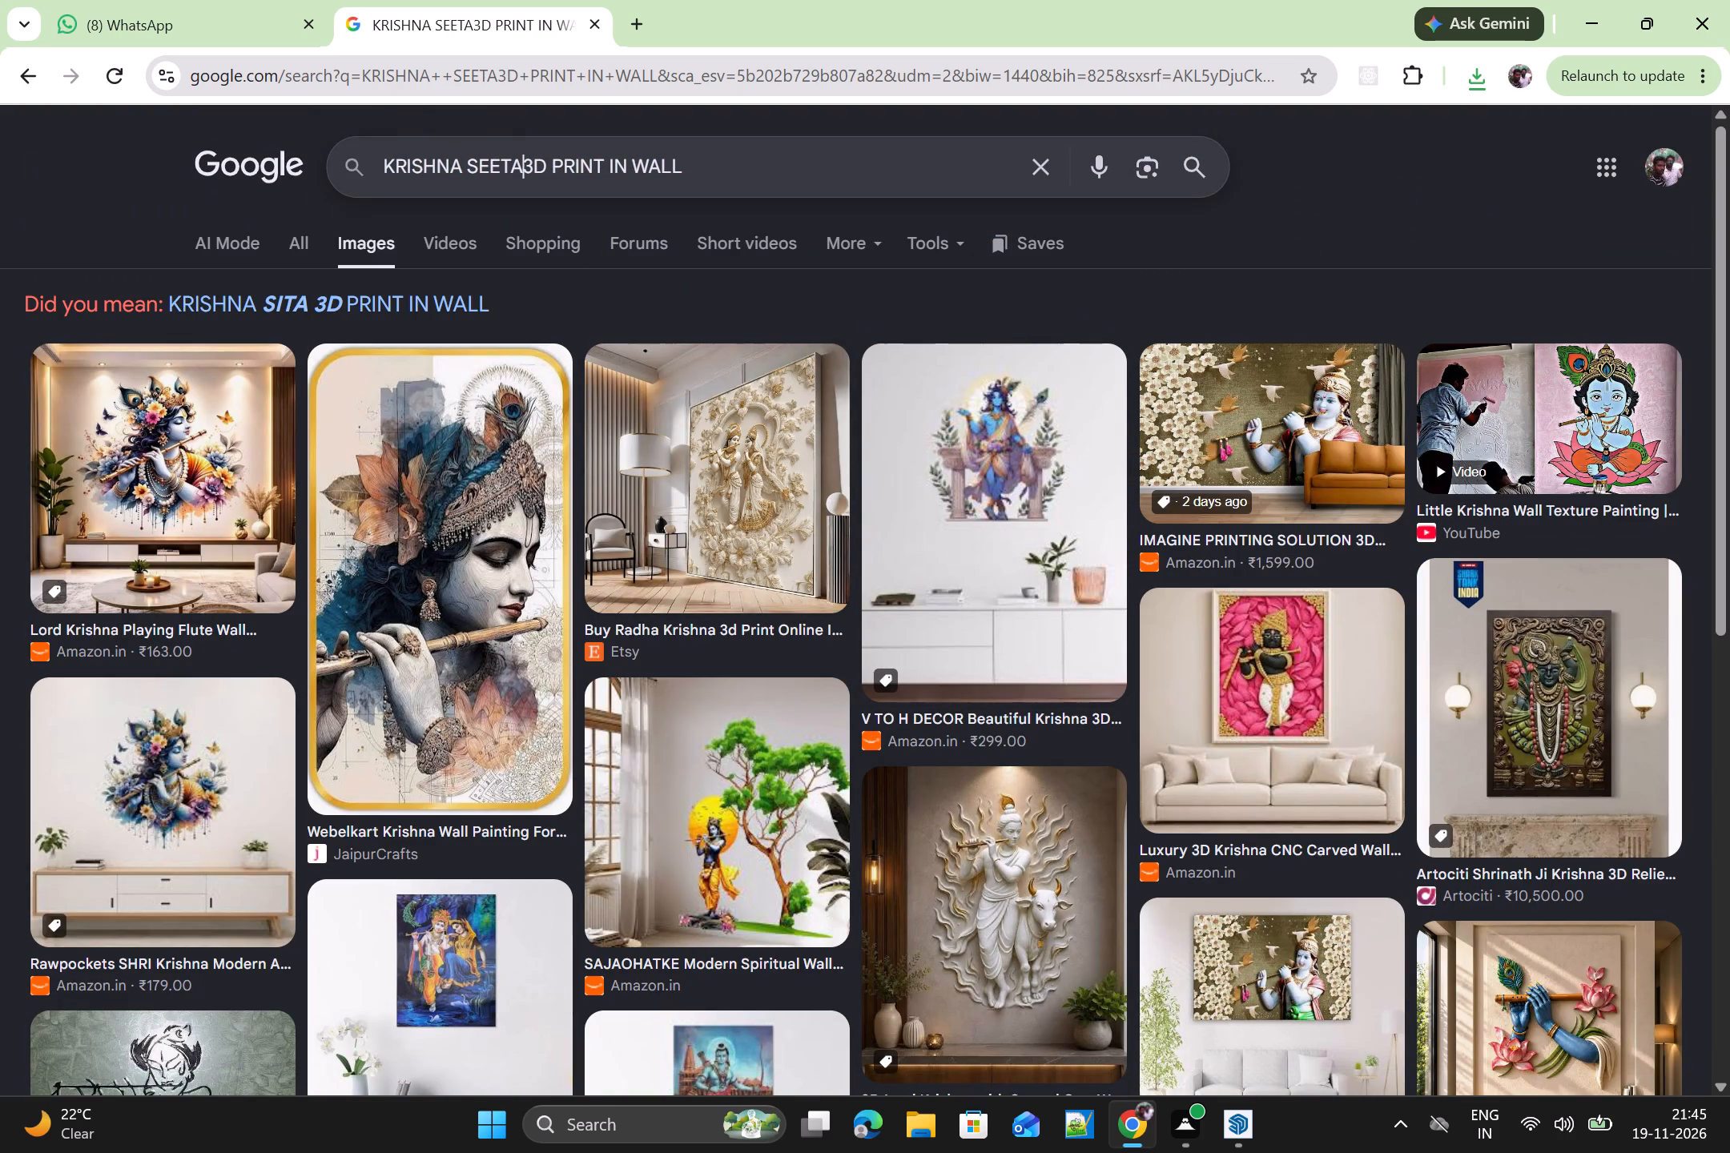
key("BackSpace")
key("BackSpace")
key("BackSpace")
key("BackSpace")
key("BackSpace")
key("BackSpace")
key("BackSpace")
key("BackSpace")
key("BackSpace")
key("BackSpace")
key("BackSpace")
key("BackSpace")
key("BackSpace")
key("BackSpace")
key("BackSpace")
key("BackSpace")
key("BackSpace")
key("BackSpace")
key("BackSpace")
type("SIVA")
key("Return")
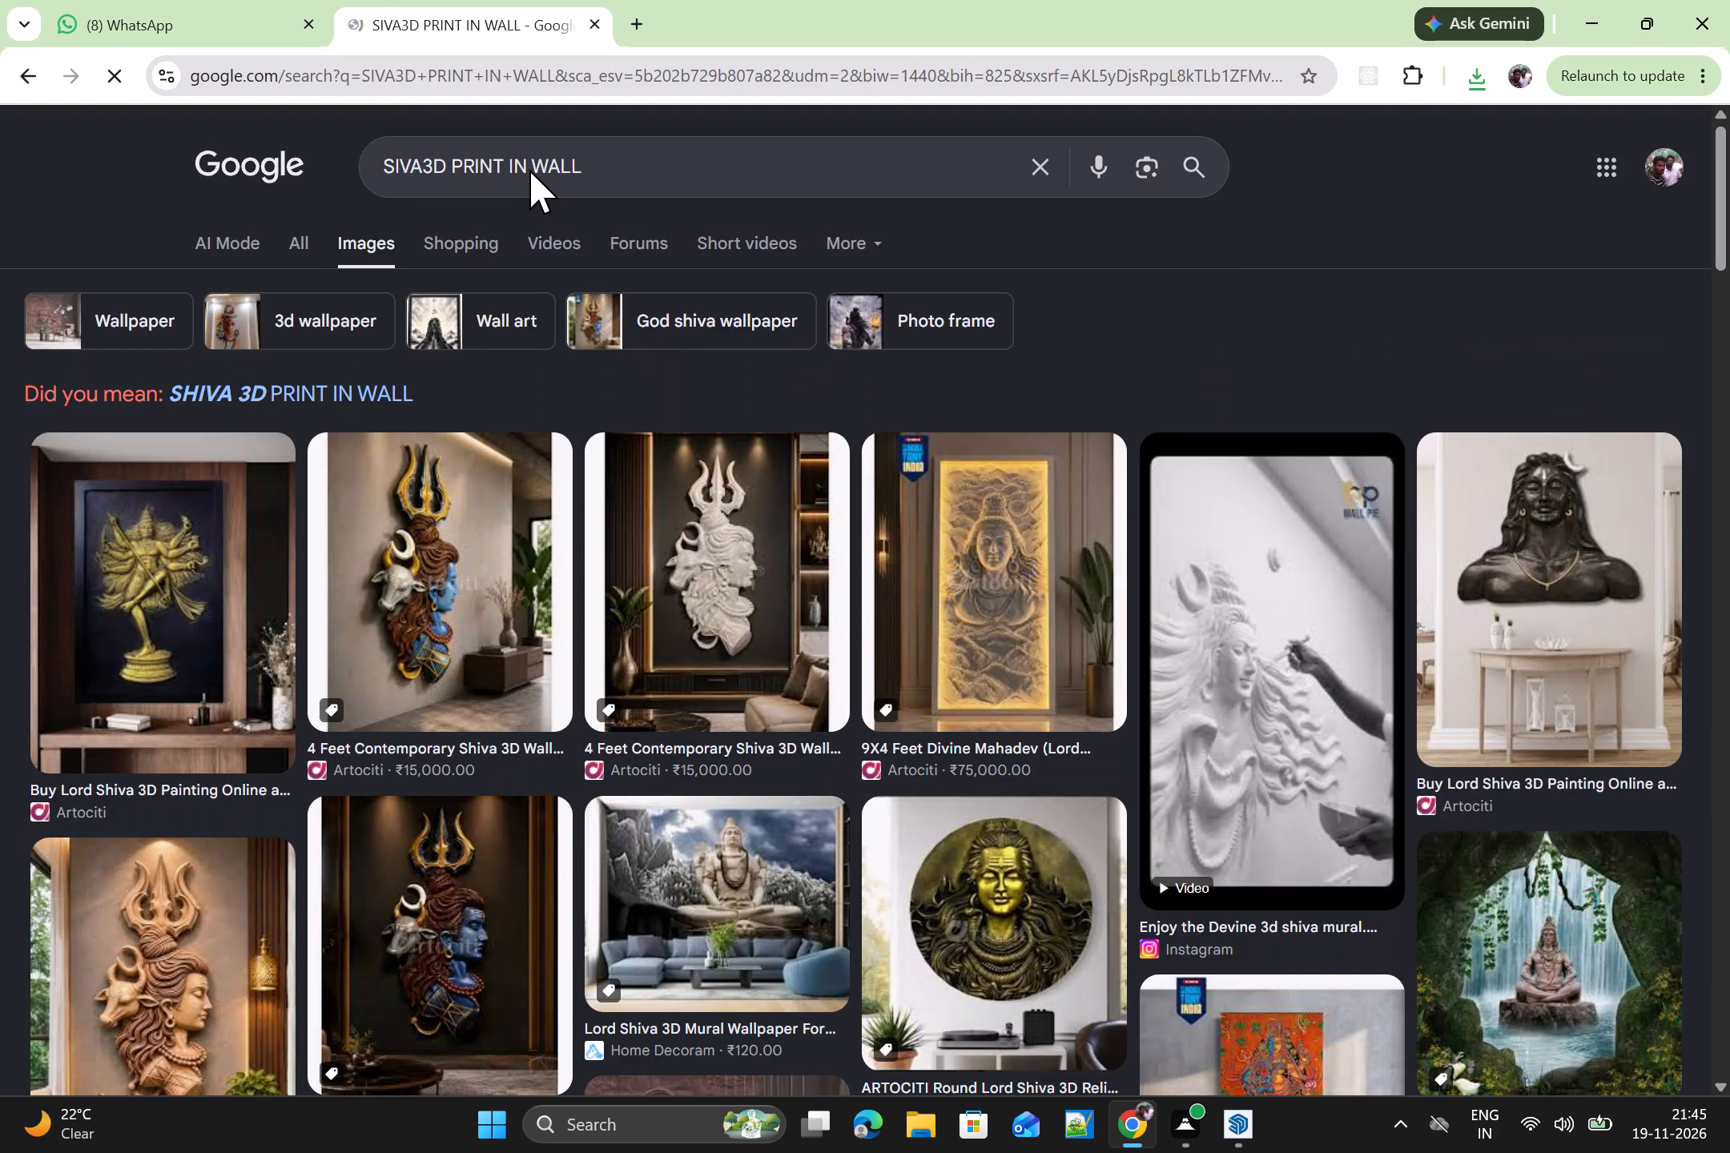
Save the "Shyam Photo Framing Lord Shiva Himalaya" image from Amazon.in to Downloads as a JPG named 71HJxCe8tZL._AC_UF894,1000_QL80_.
scroll(795, 523, "down", 1)
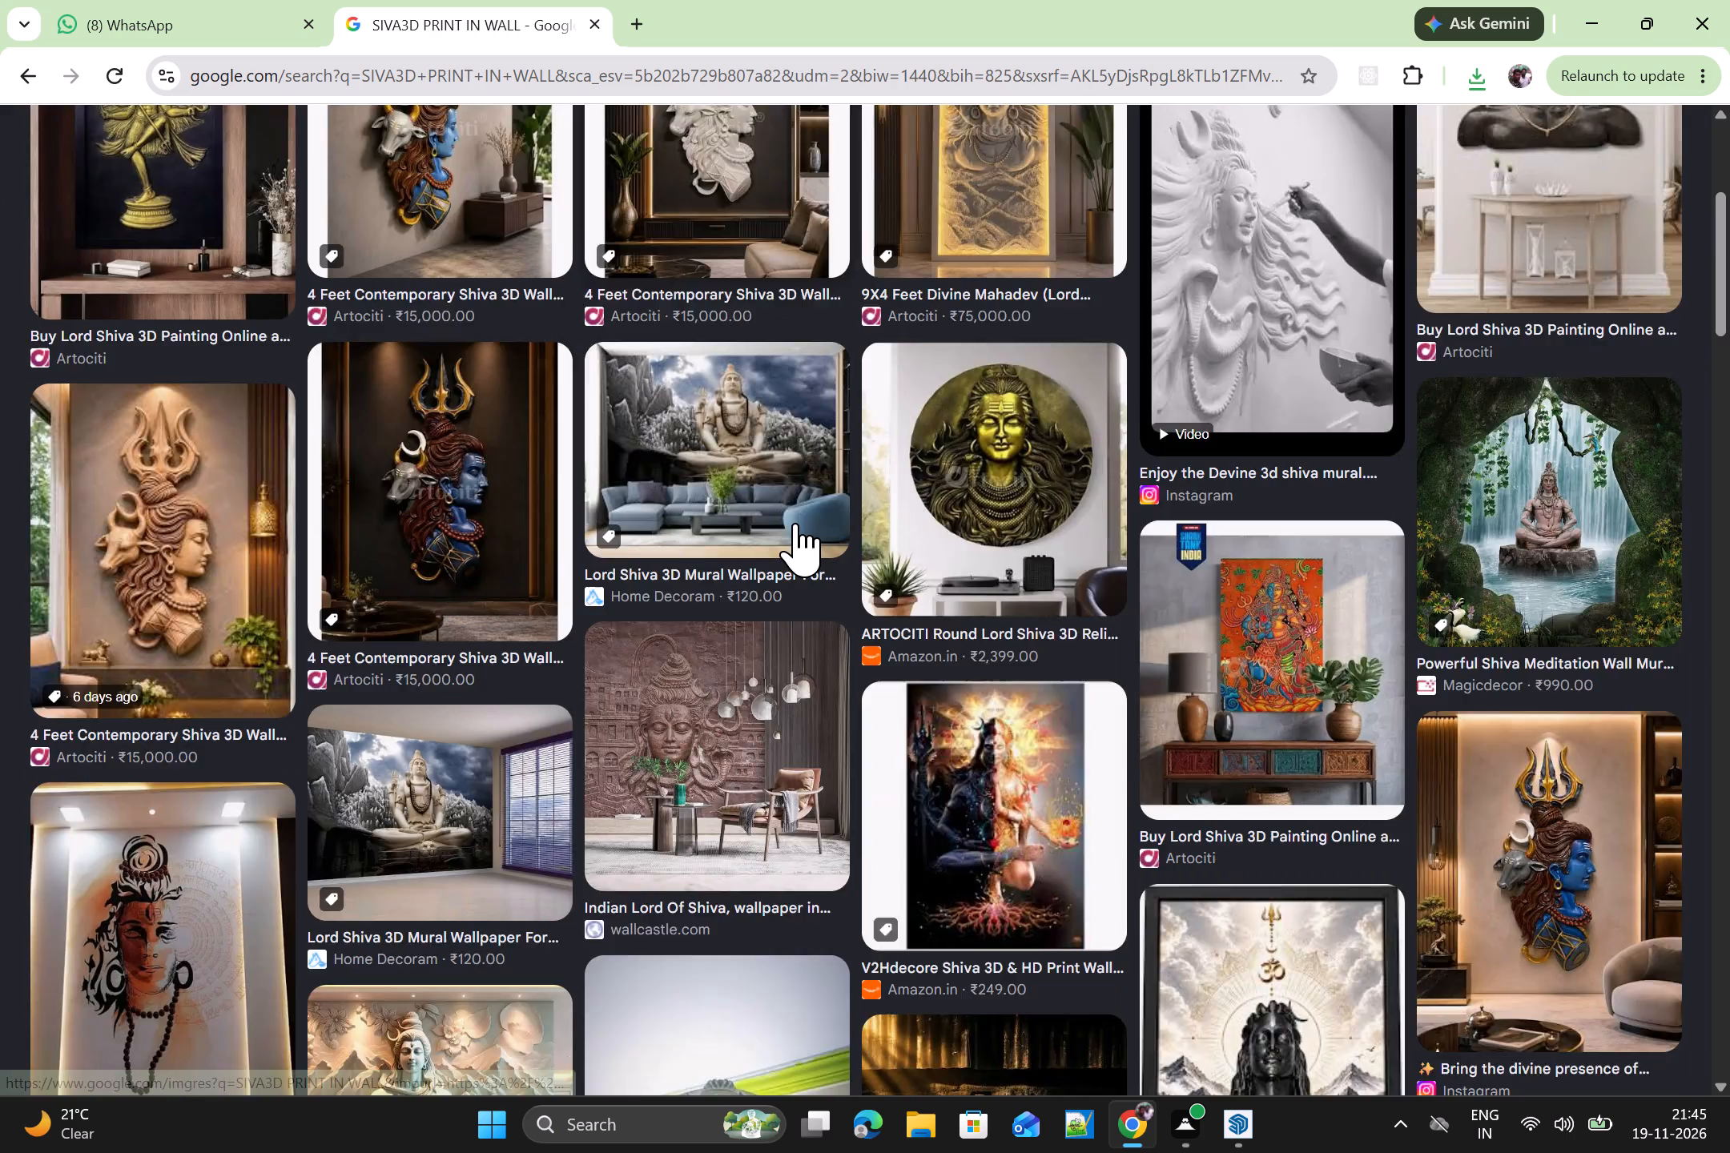
scroll(795, 527, "down", 1)
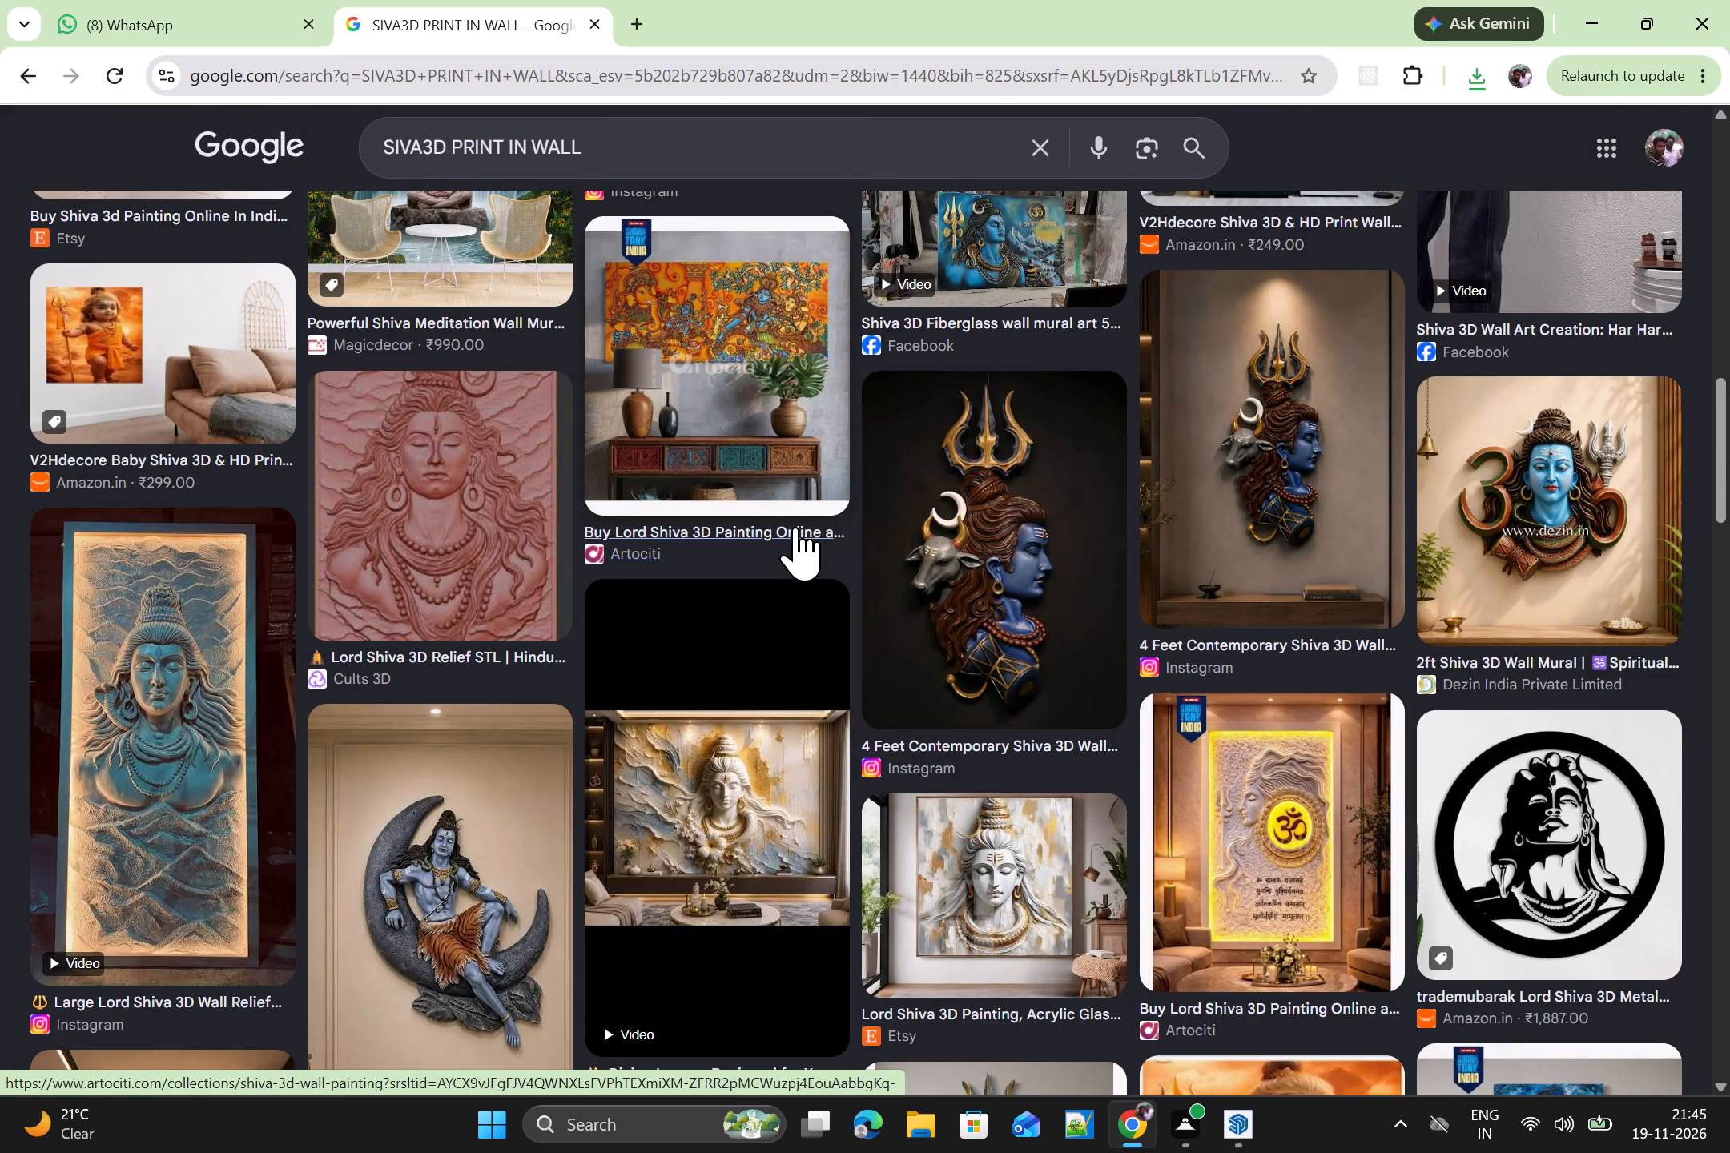
scroll(795, 527, "down", 1)
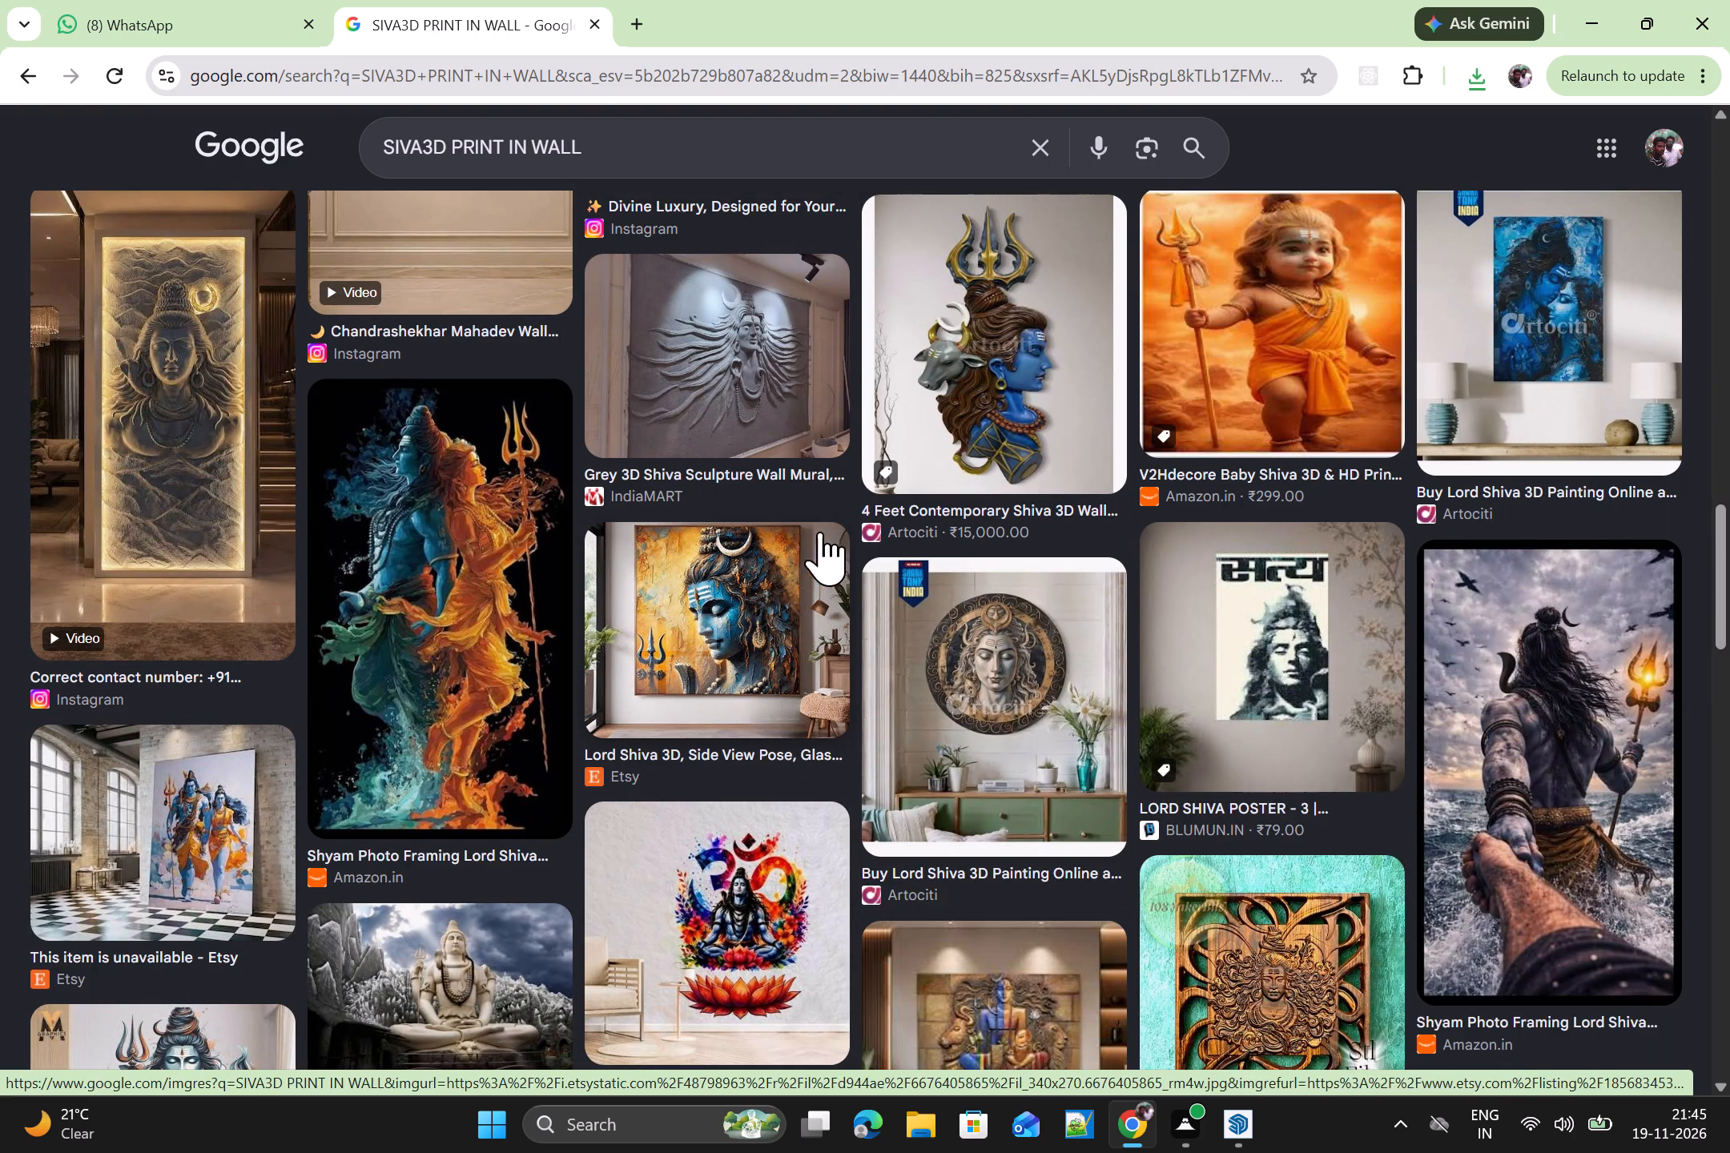
left_click(1599, 684)
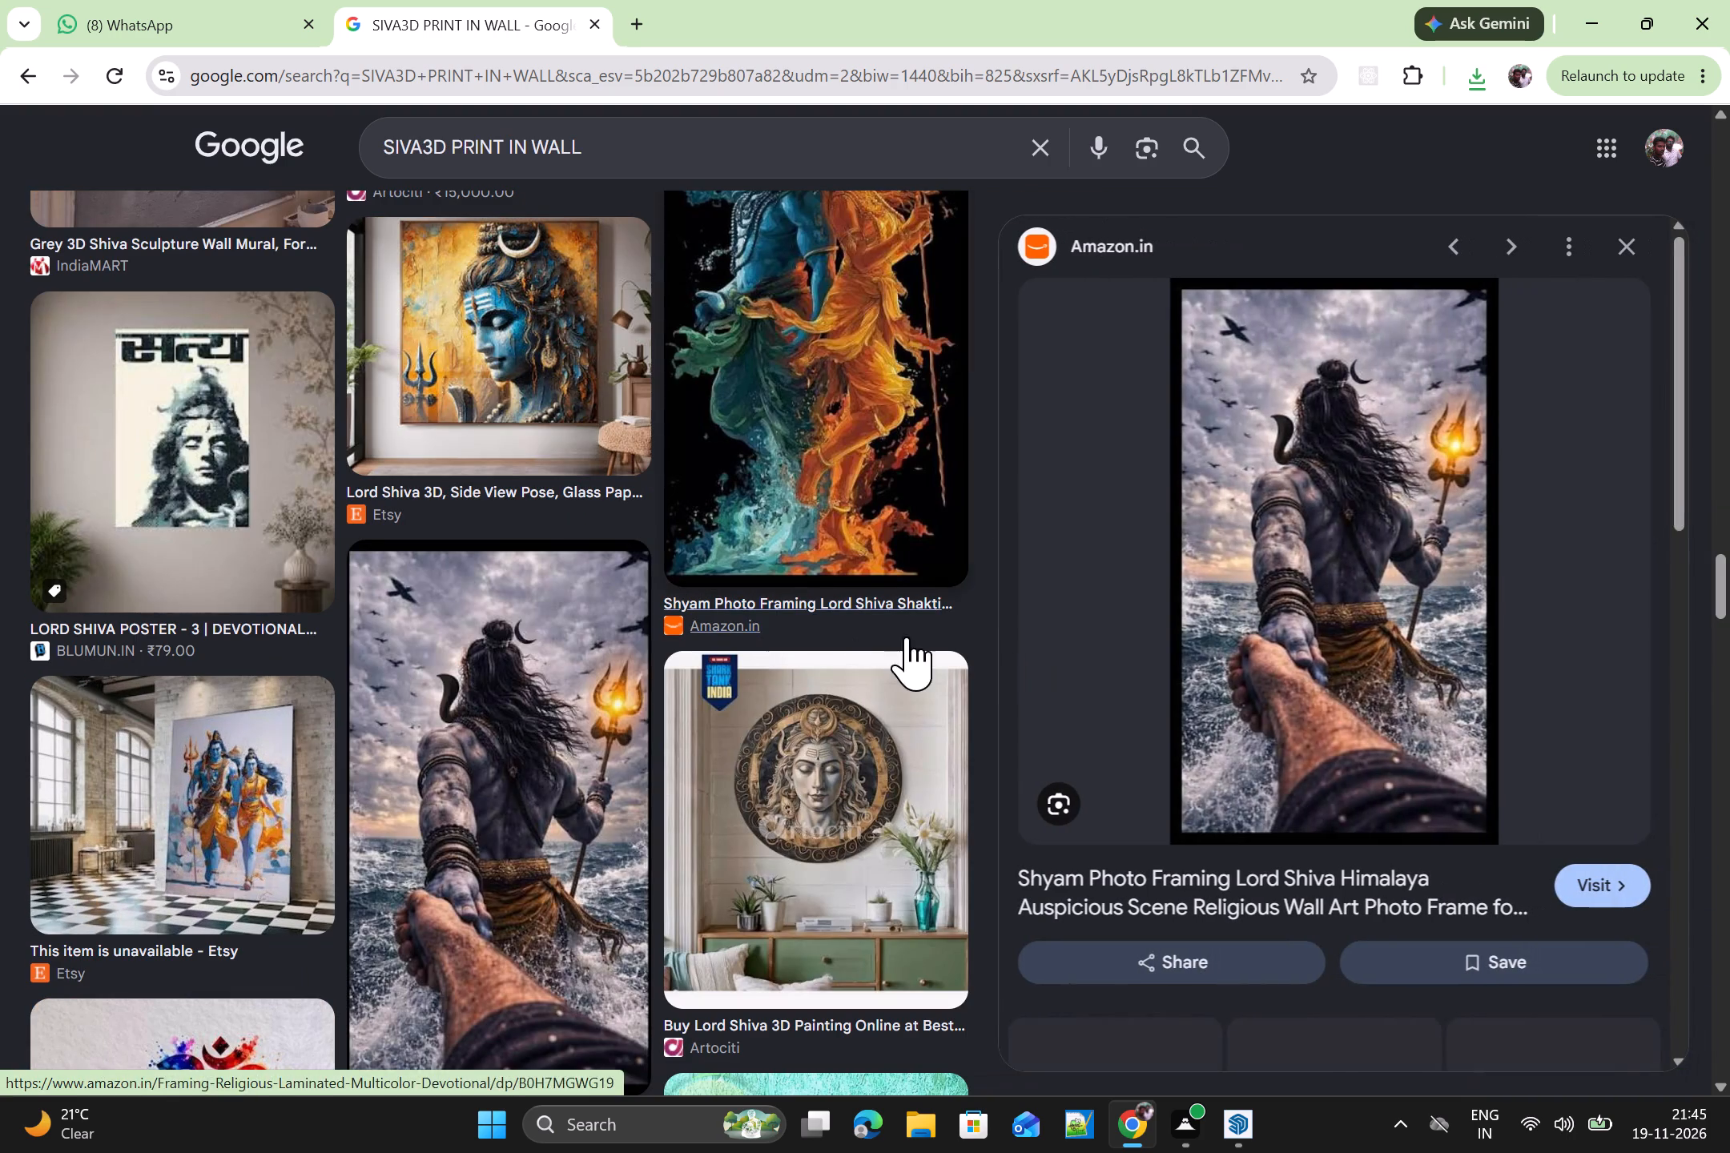
scroll(1357, 589, "down", 1)
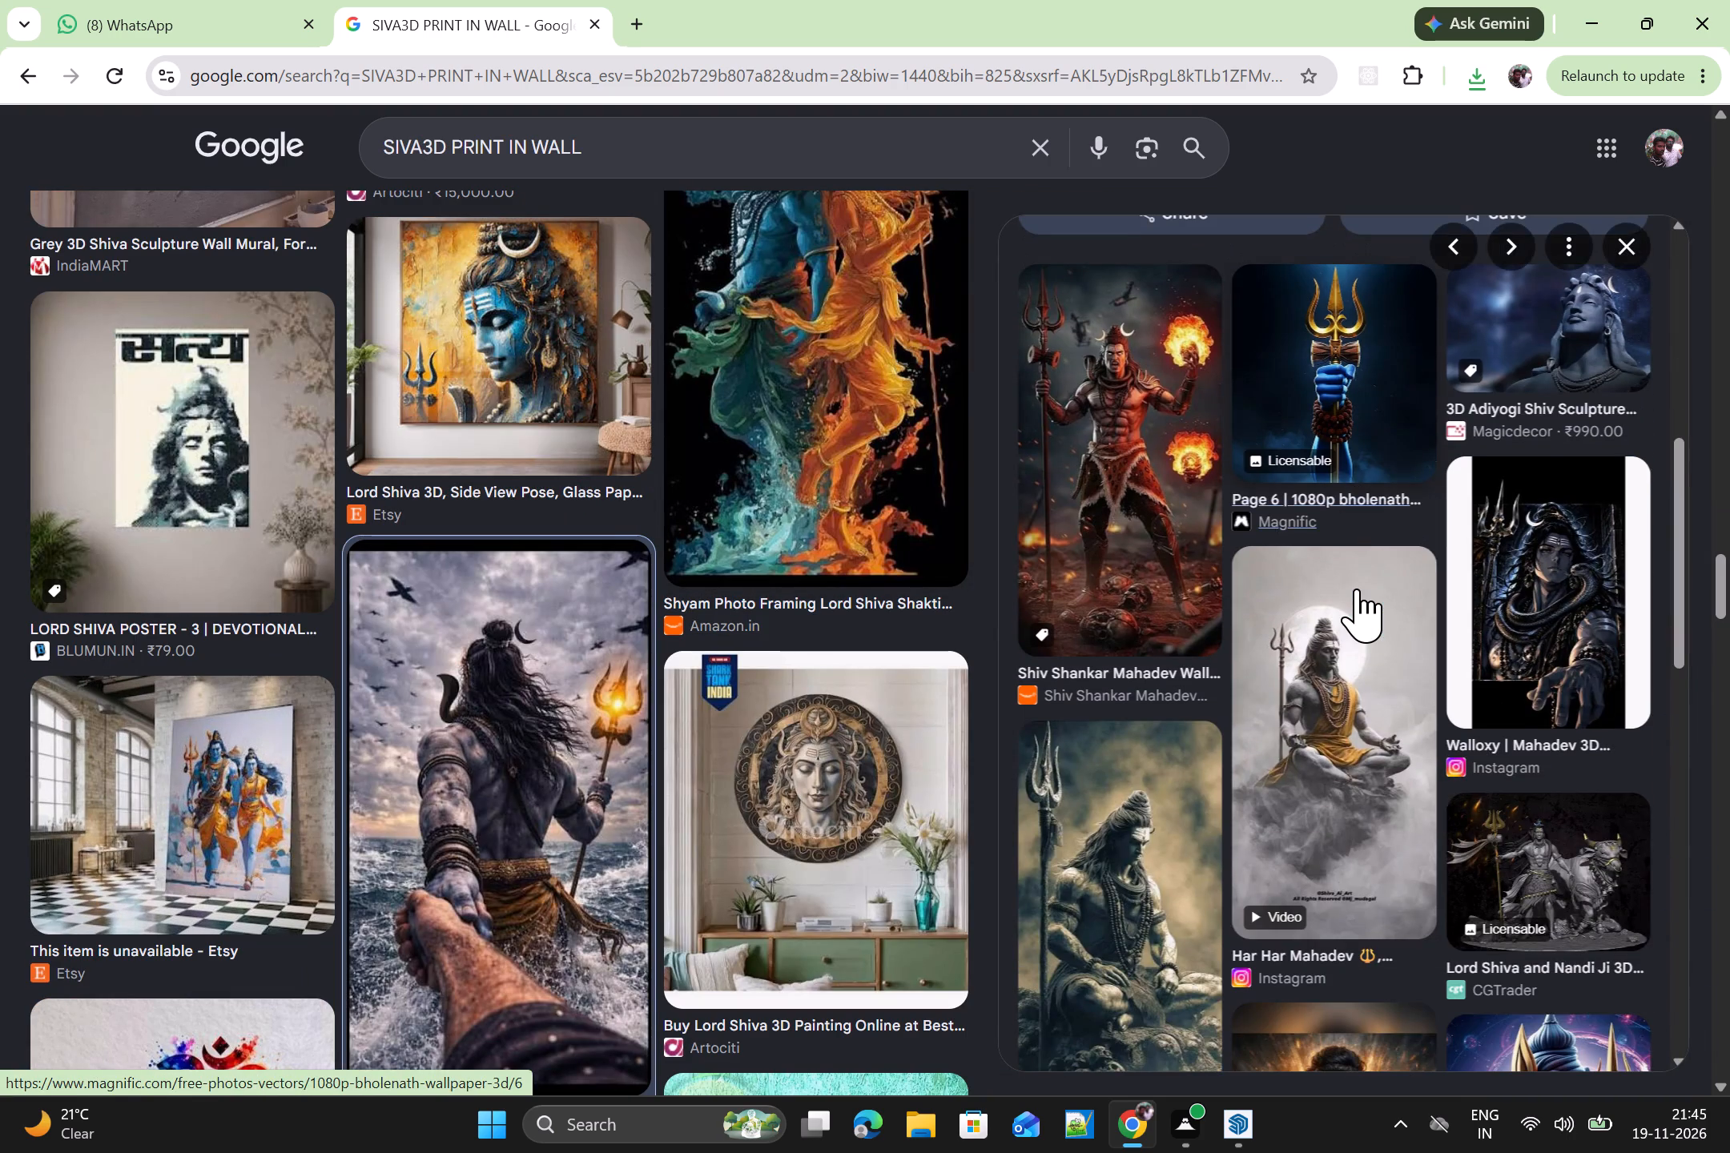
scroll(1357, 589, "down", 1)
scroll(1357, 589, "up", 1)
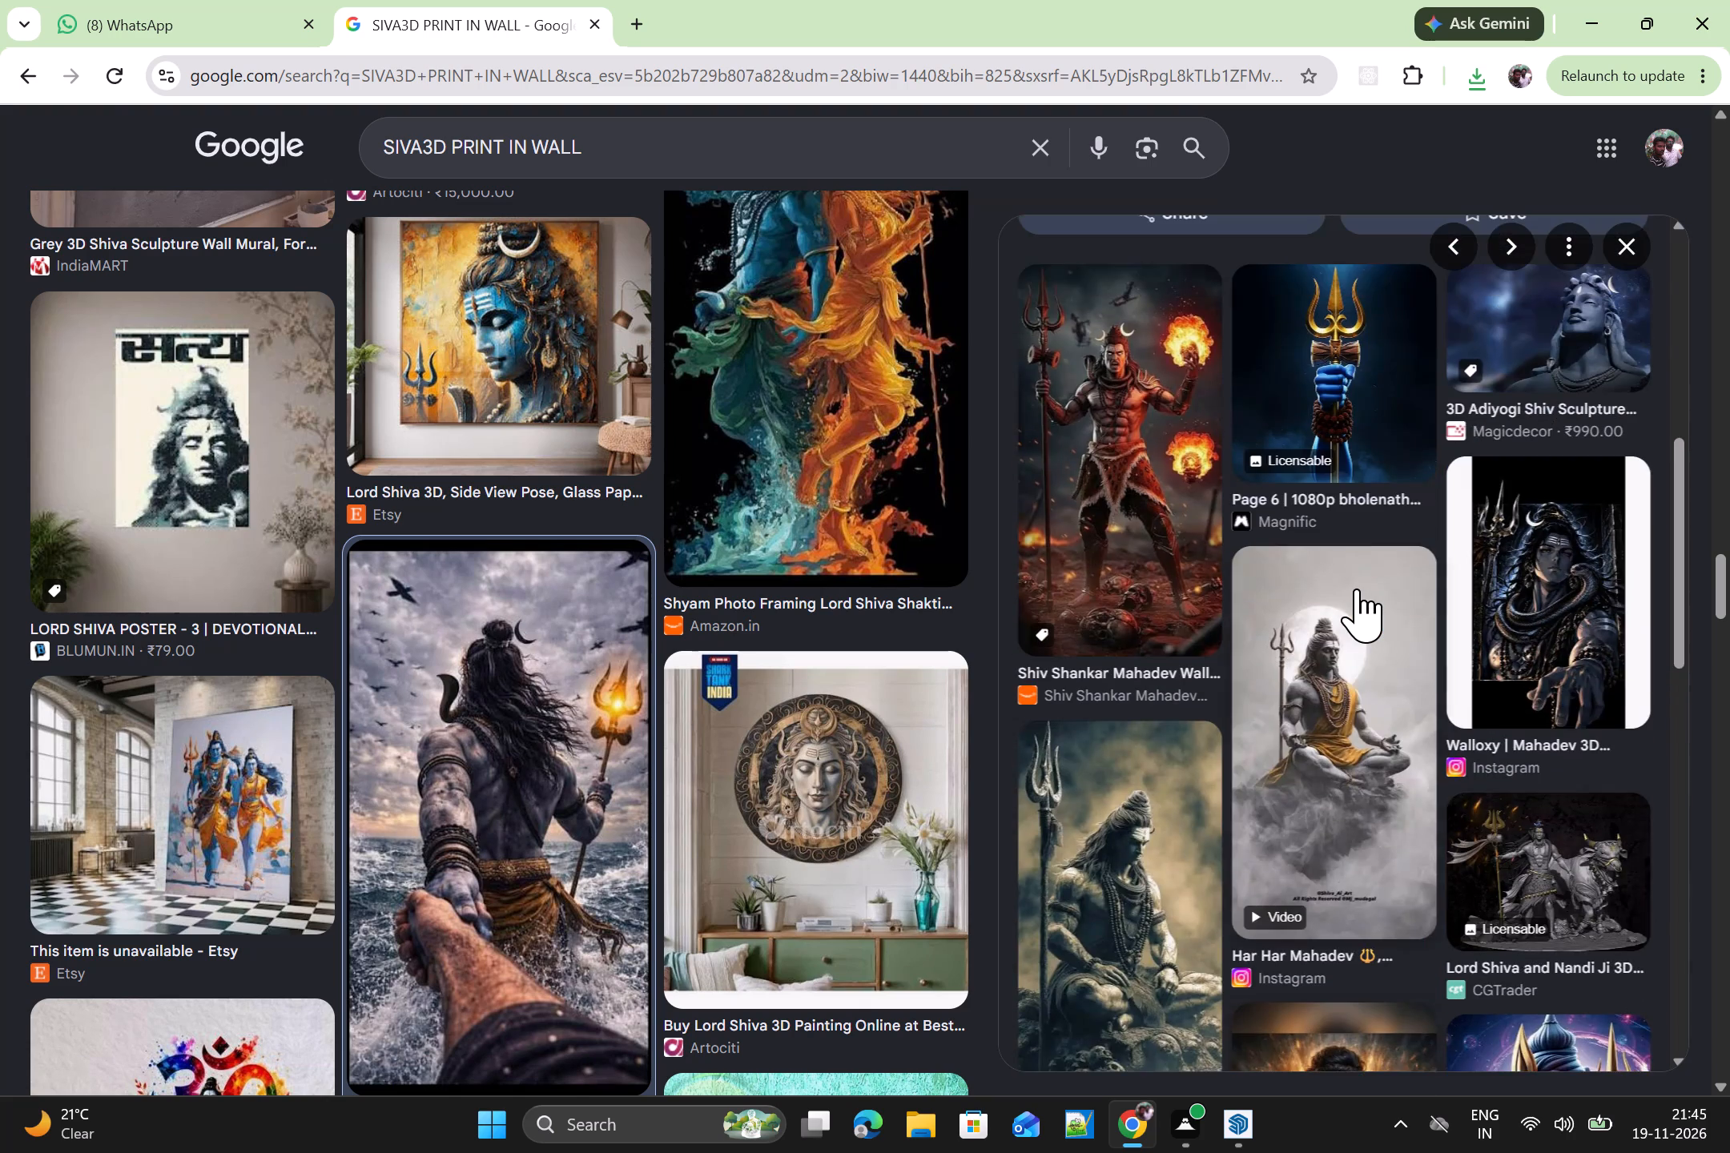
scroll(1357, 589, "up", 1)
right_click(1356, 589)
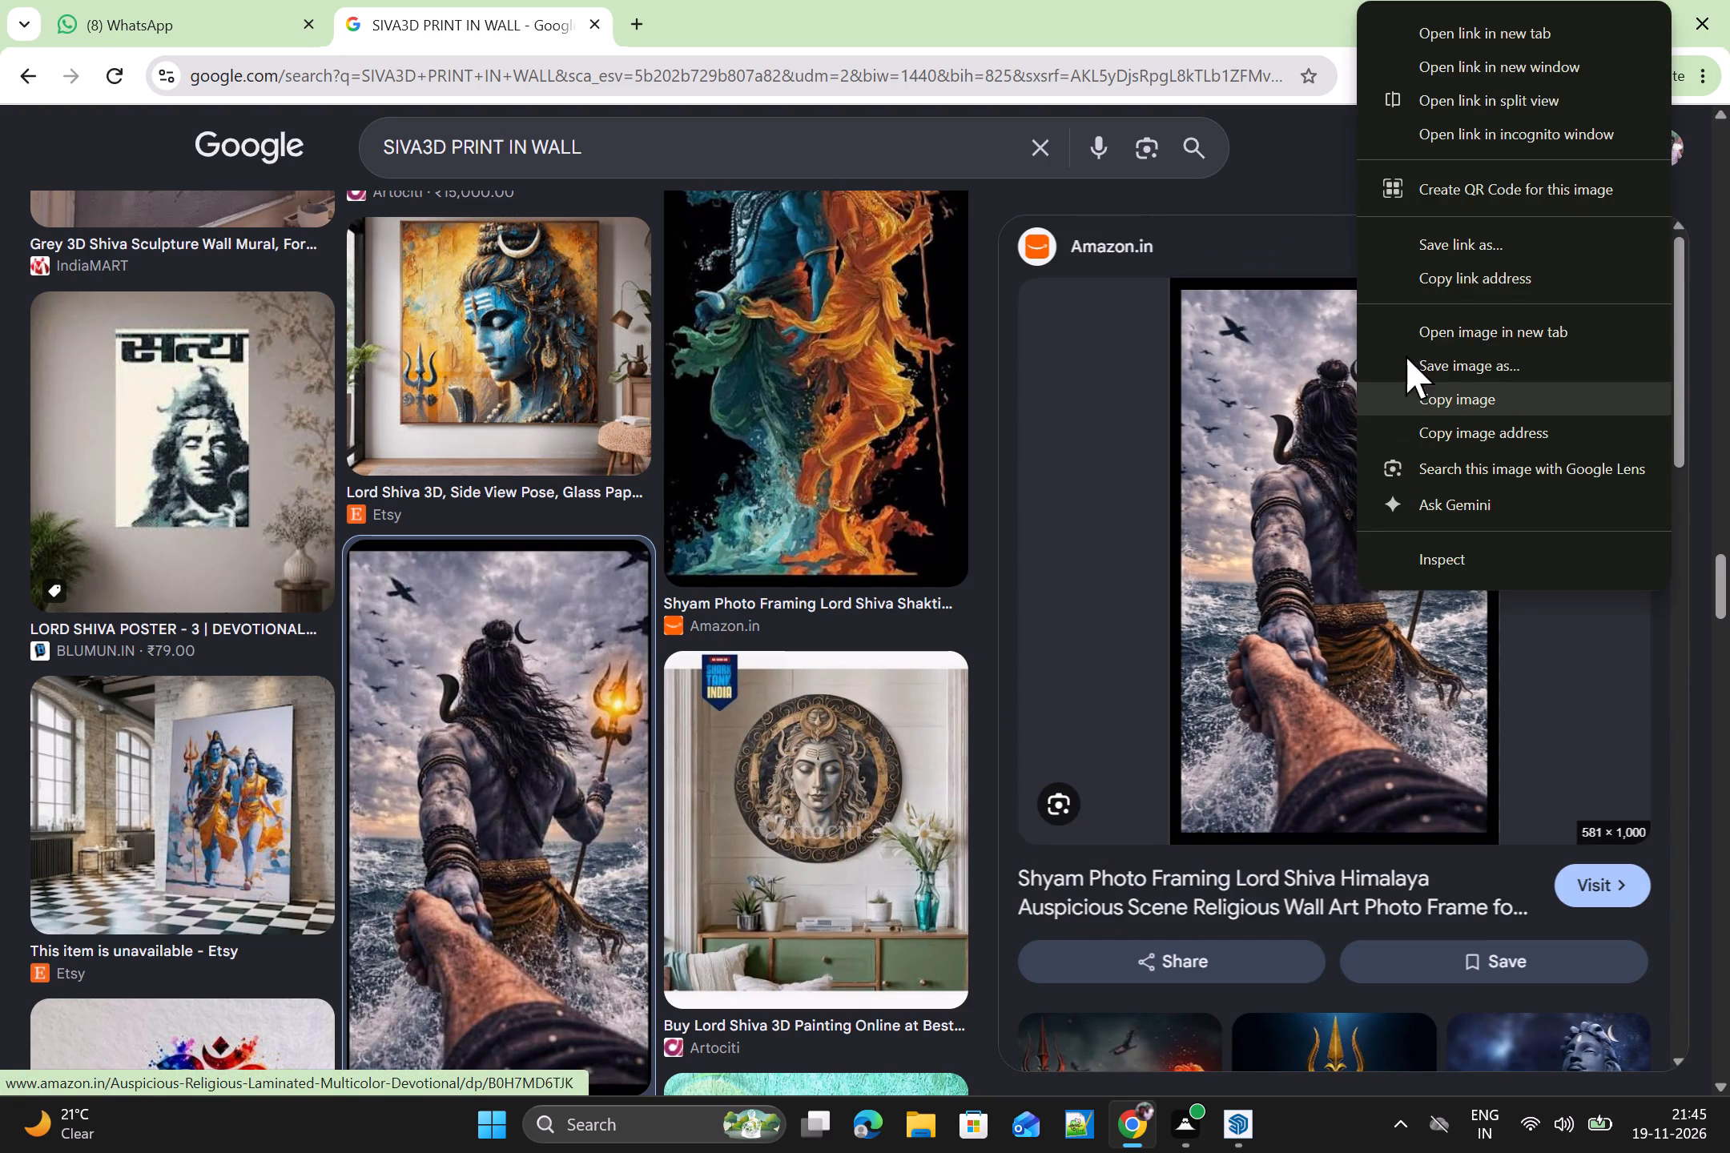
left_click(1434, 370)
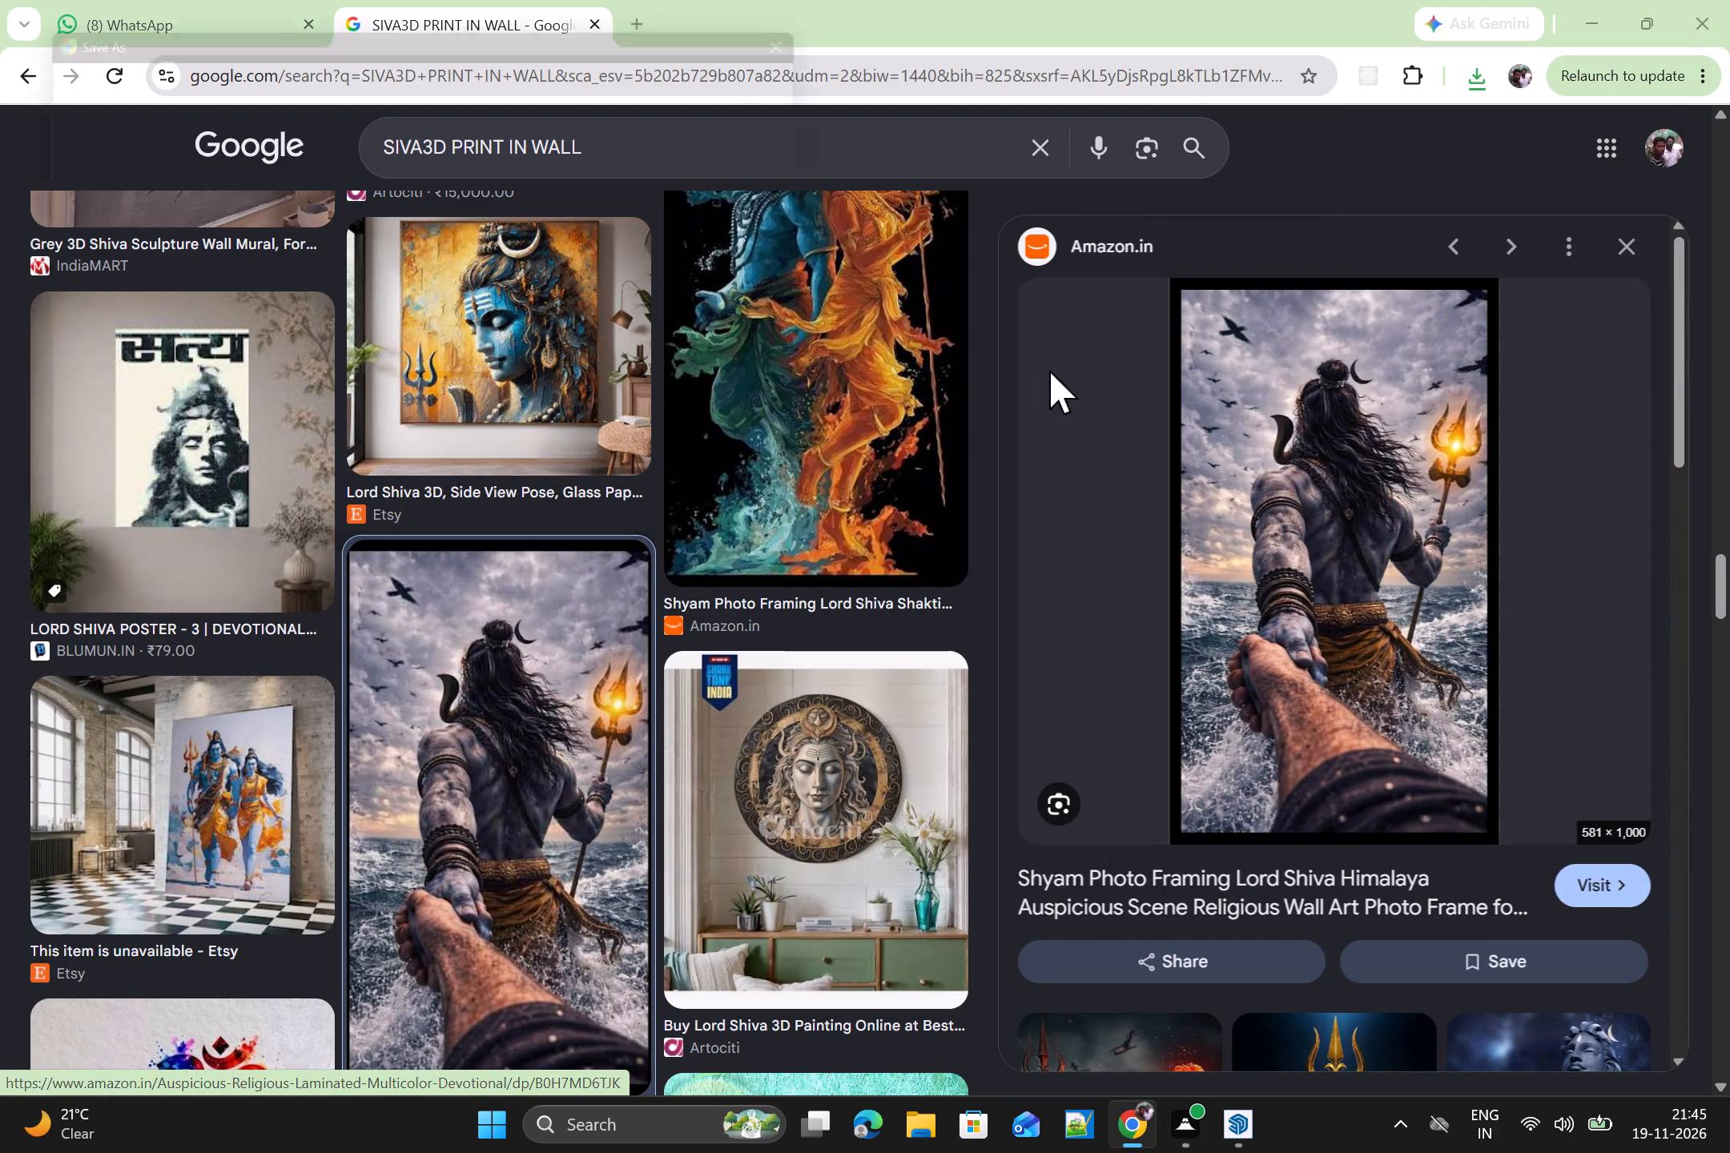
left_click(83, 295)
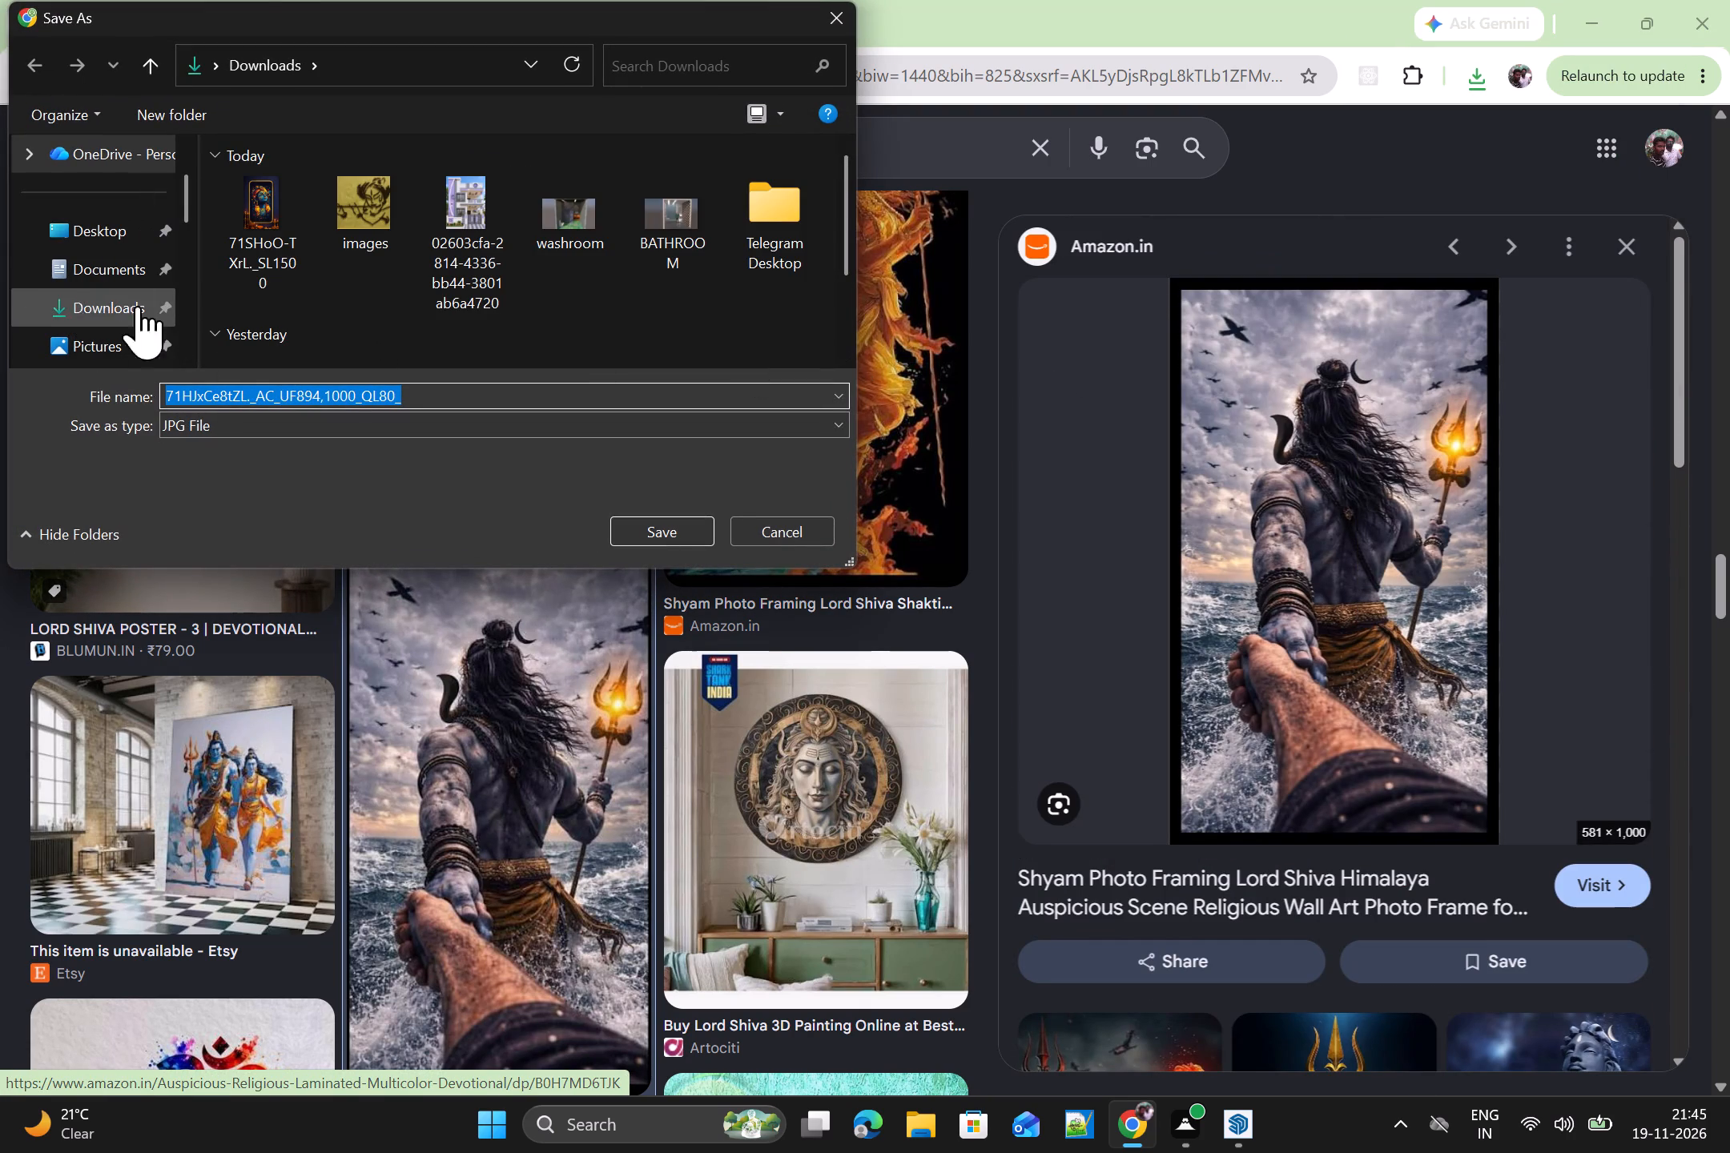
left_click(690, 520)
Find the Facebook "Shiva 3D wall Art" image of the blue face beside a trident and save it to Downloads as the JPG images (1).
scroll(773, 589, "down", 1)
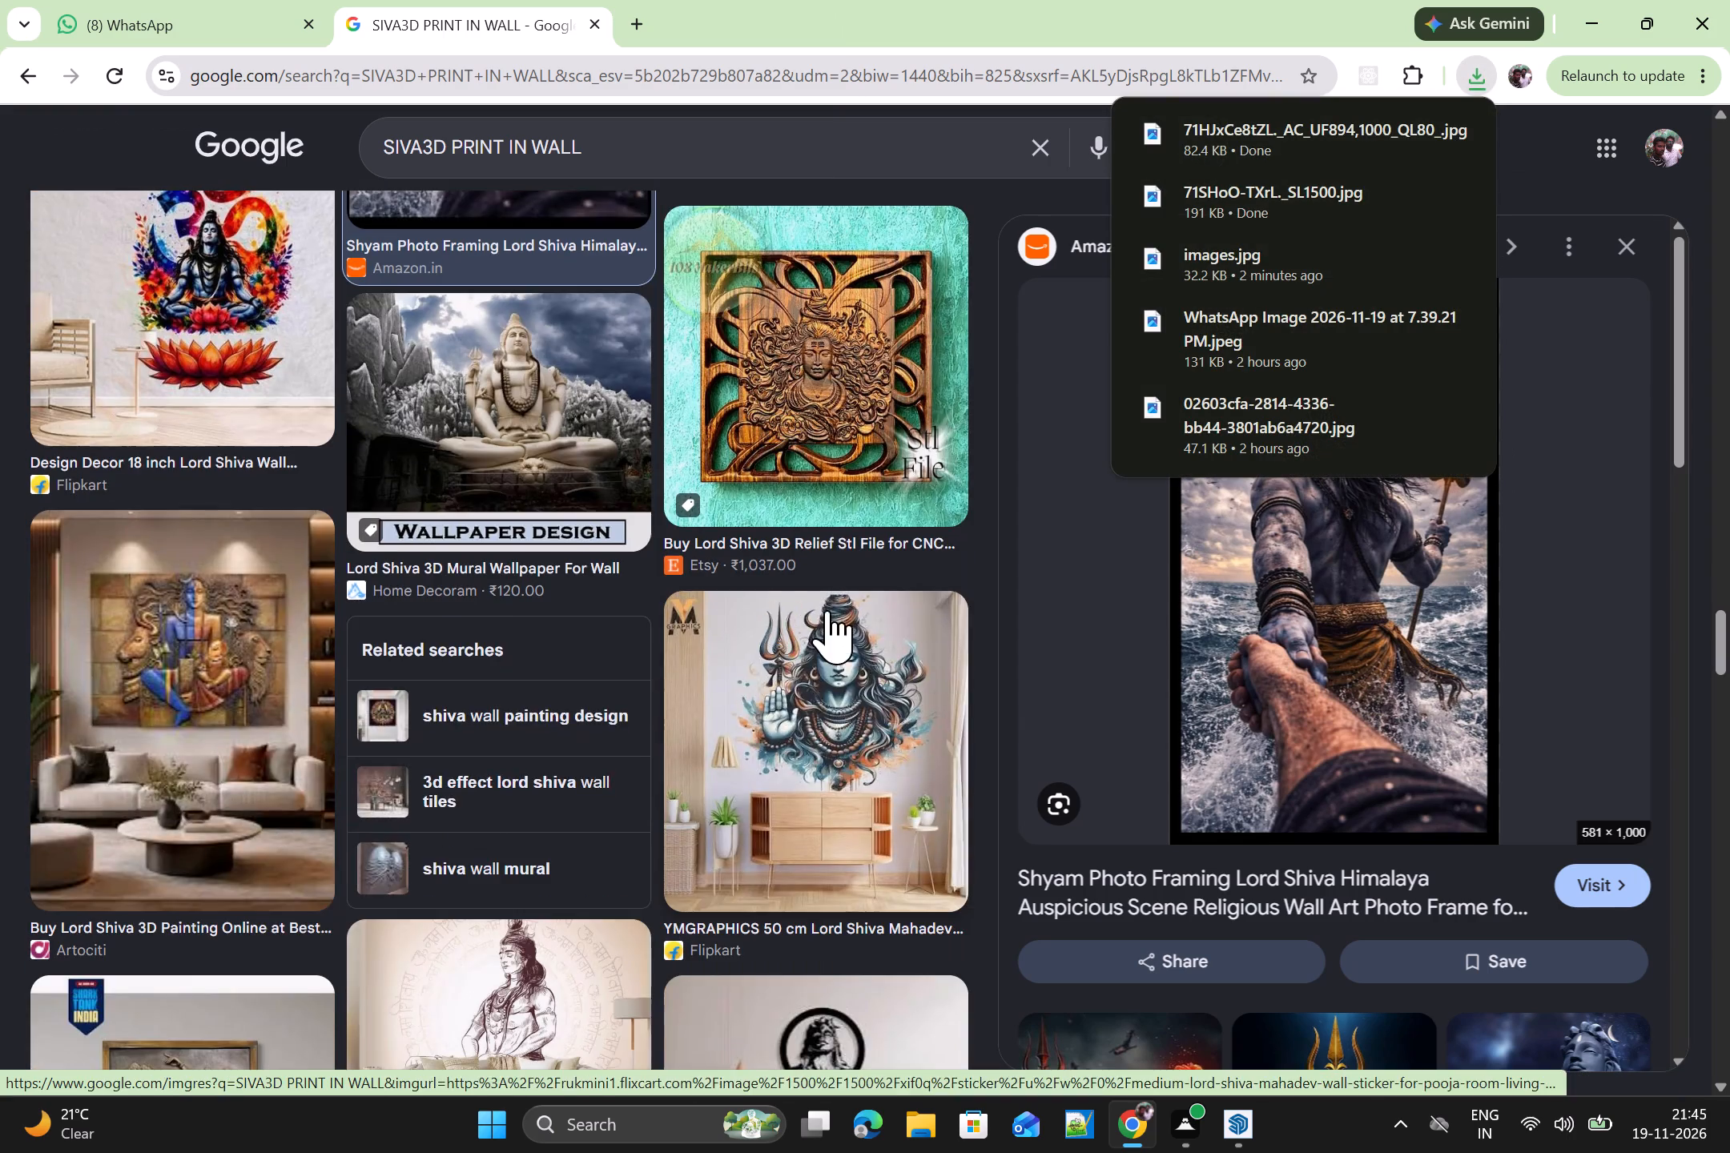
scroll(844, 616, "down", 2)
scroll(894, 605, "up", 1)
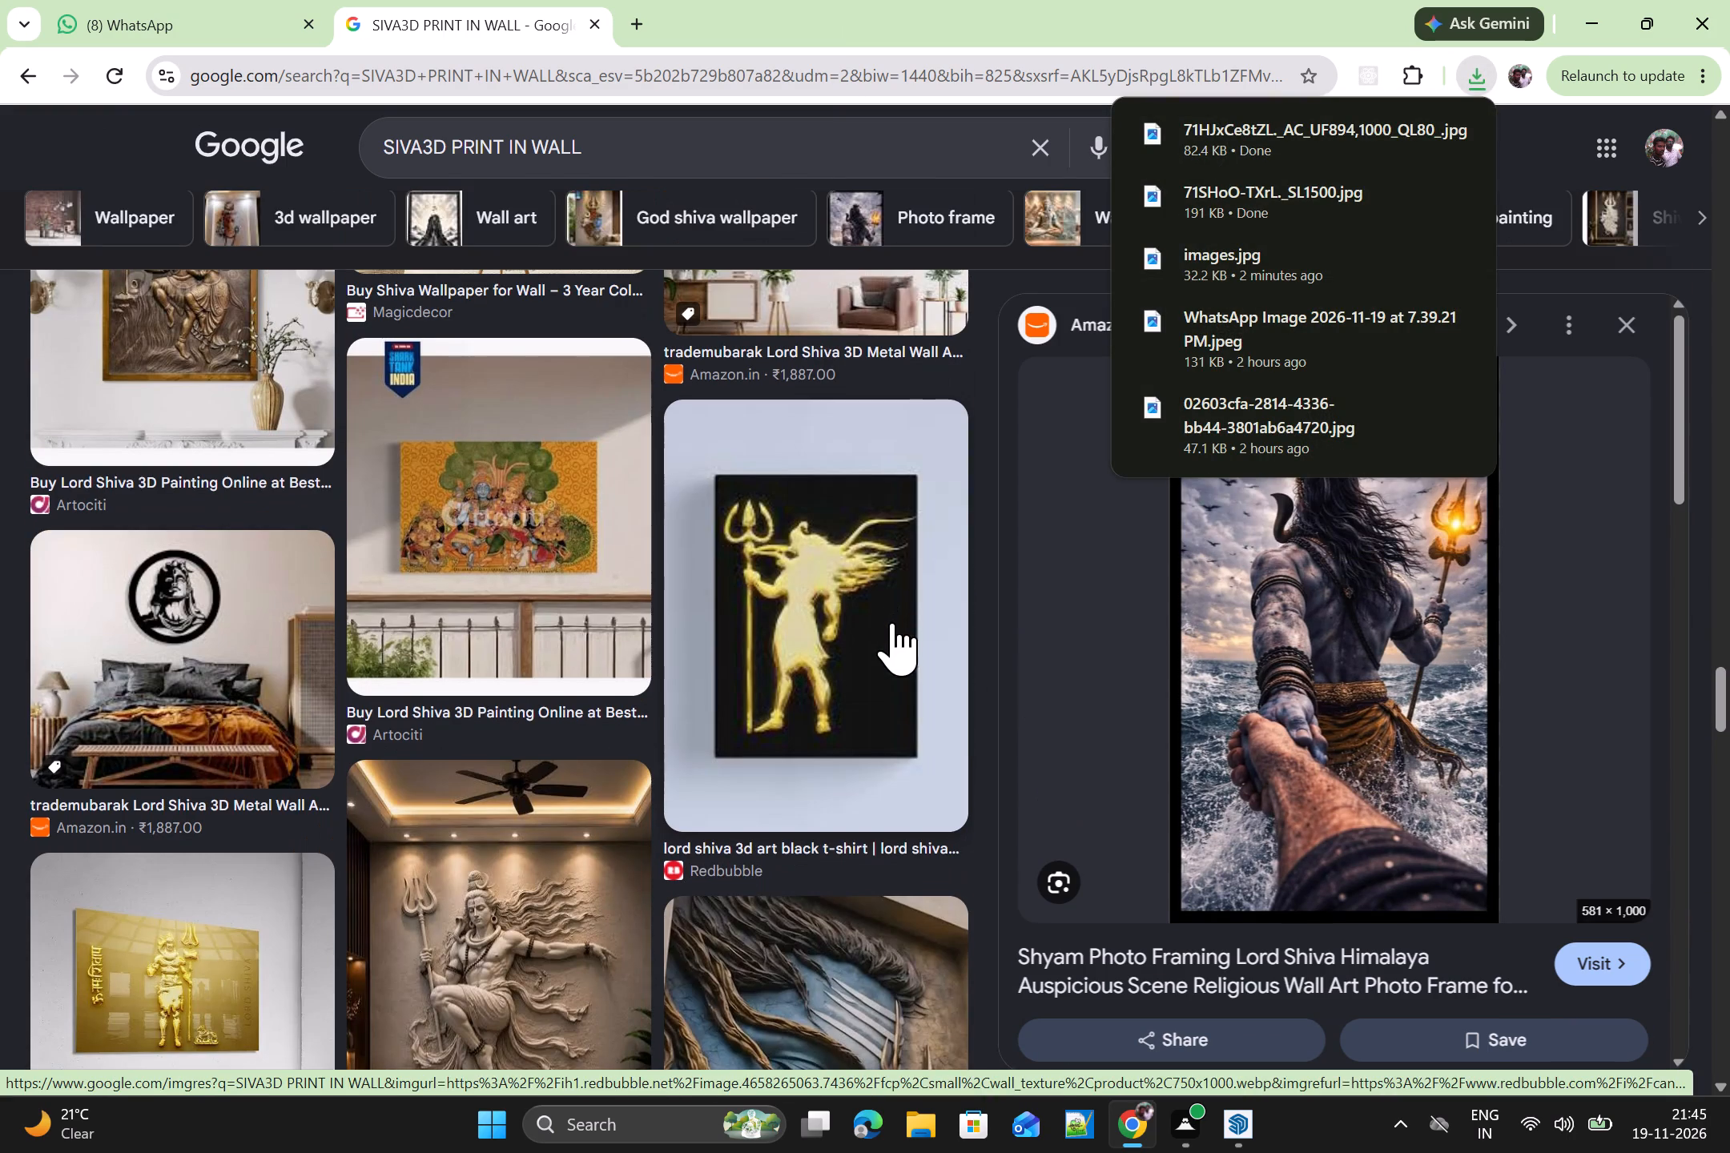
left_click(787, 946)
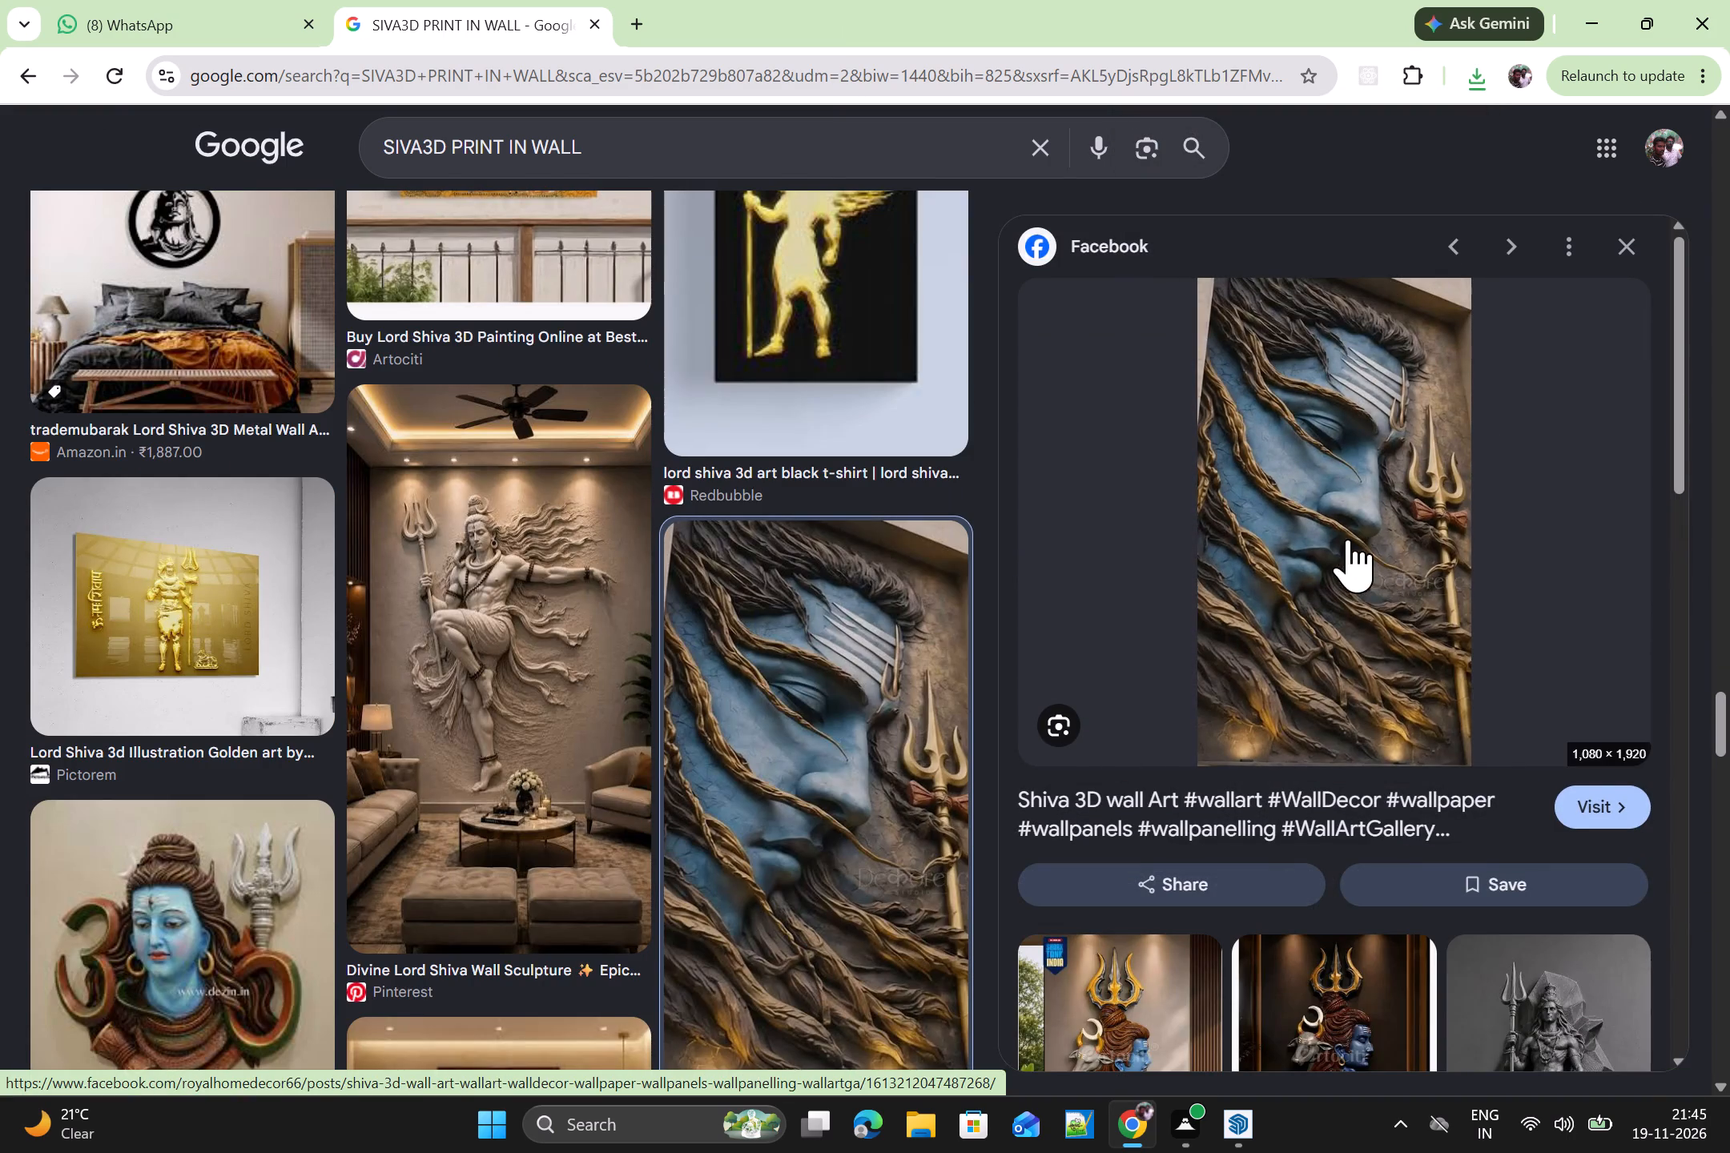
right_click(1345, 539)
left_click(1457, 865)
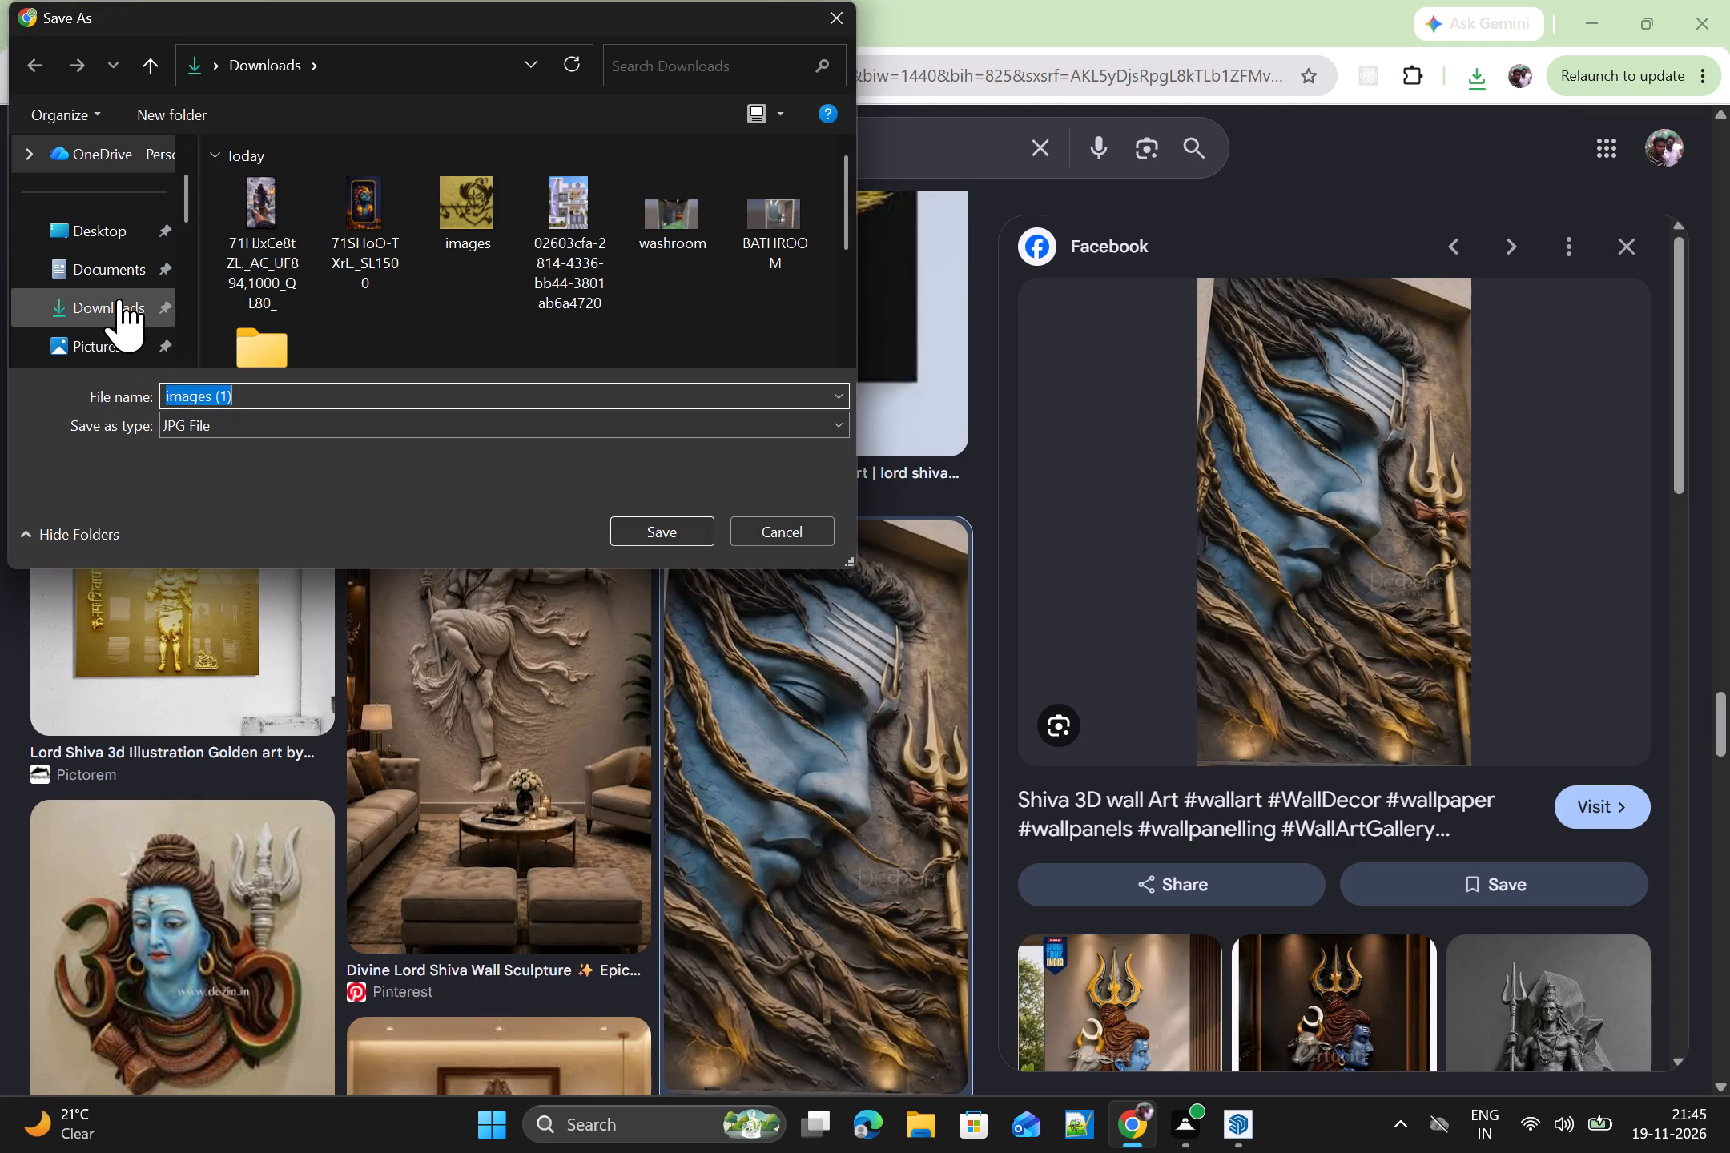
left_click(119, 299)
left_click(674, 532)
Find the Etsy "Buy Shiva 3d Painting" image with the half-blue, half-orange face and save it to Downloads as WEBP file il_300x300.7514839708_adjf.
scroll(541, 641, "down", 1)
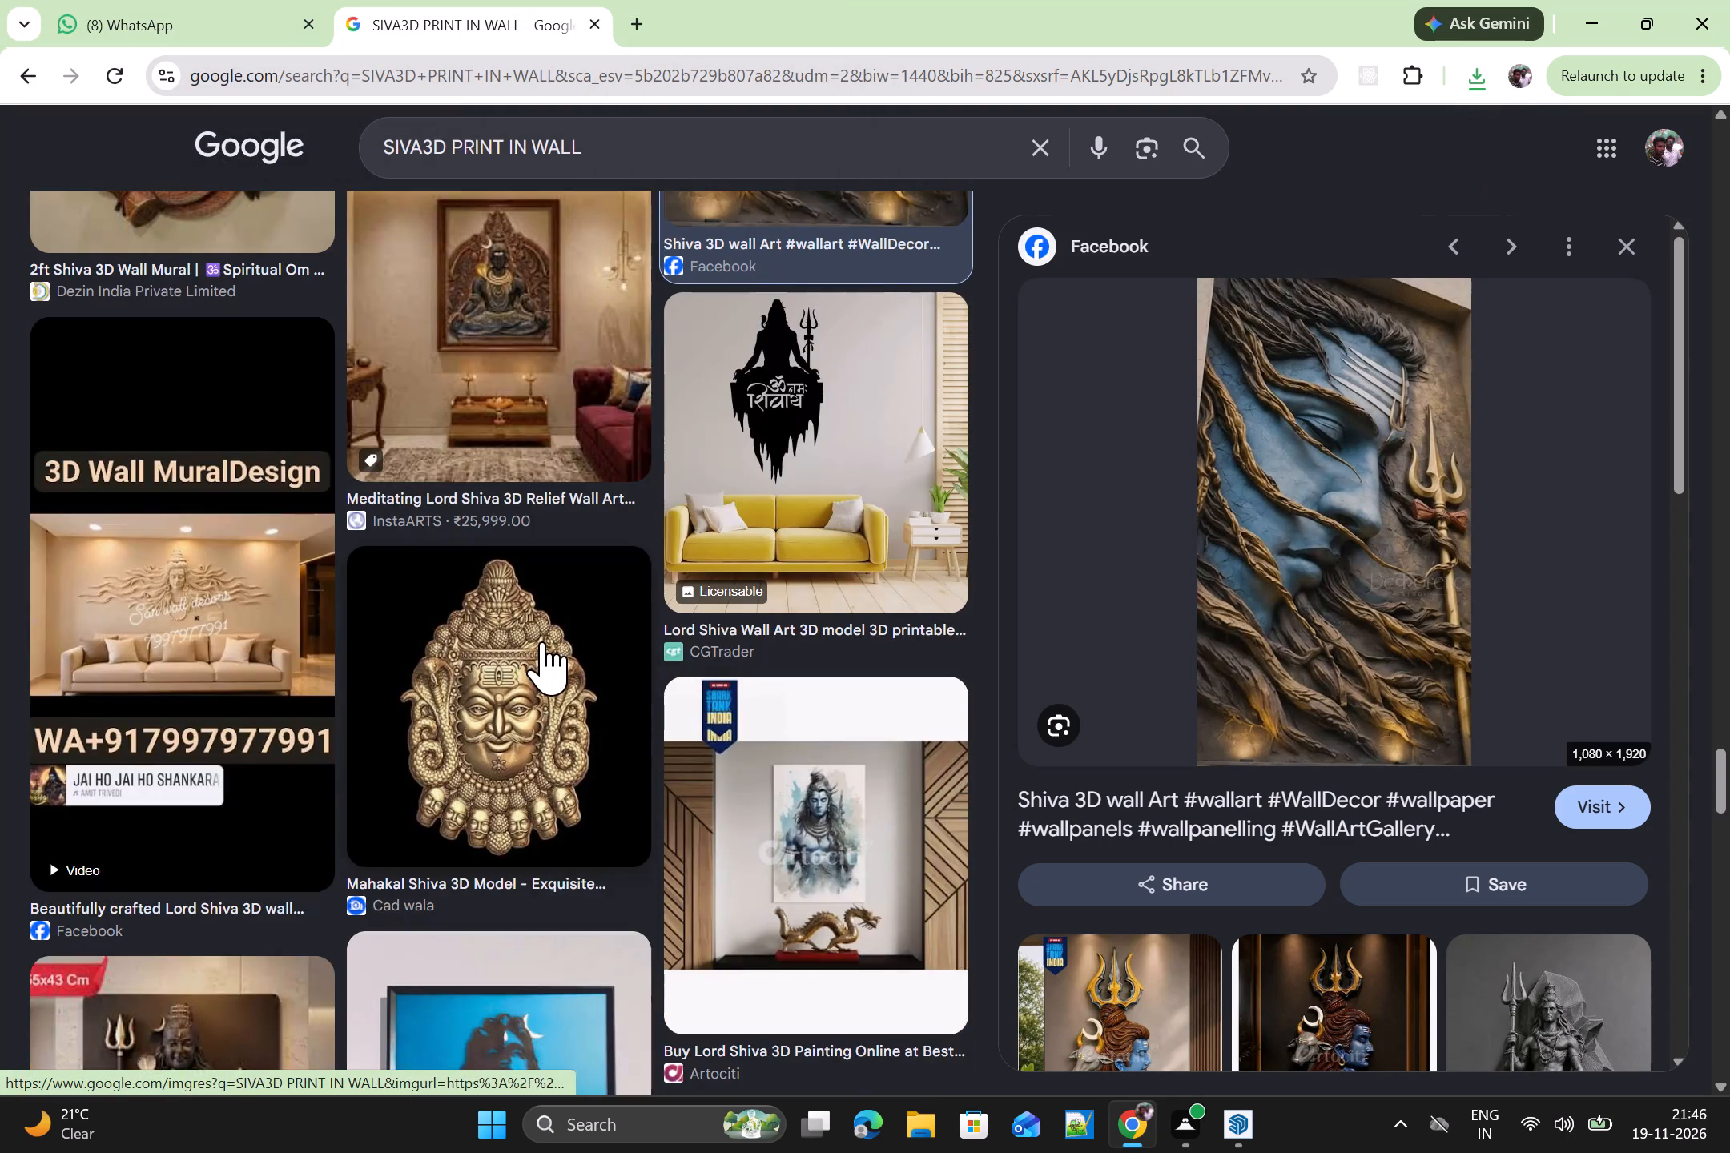
scroll(545, 639, "down", 1)
scroll(1396, 817, "down", 1)
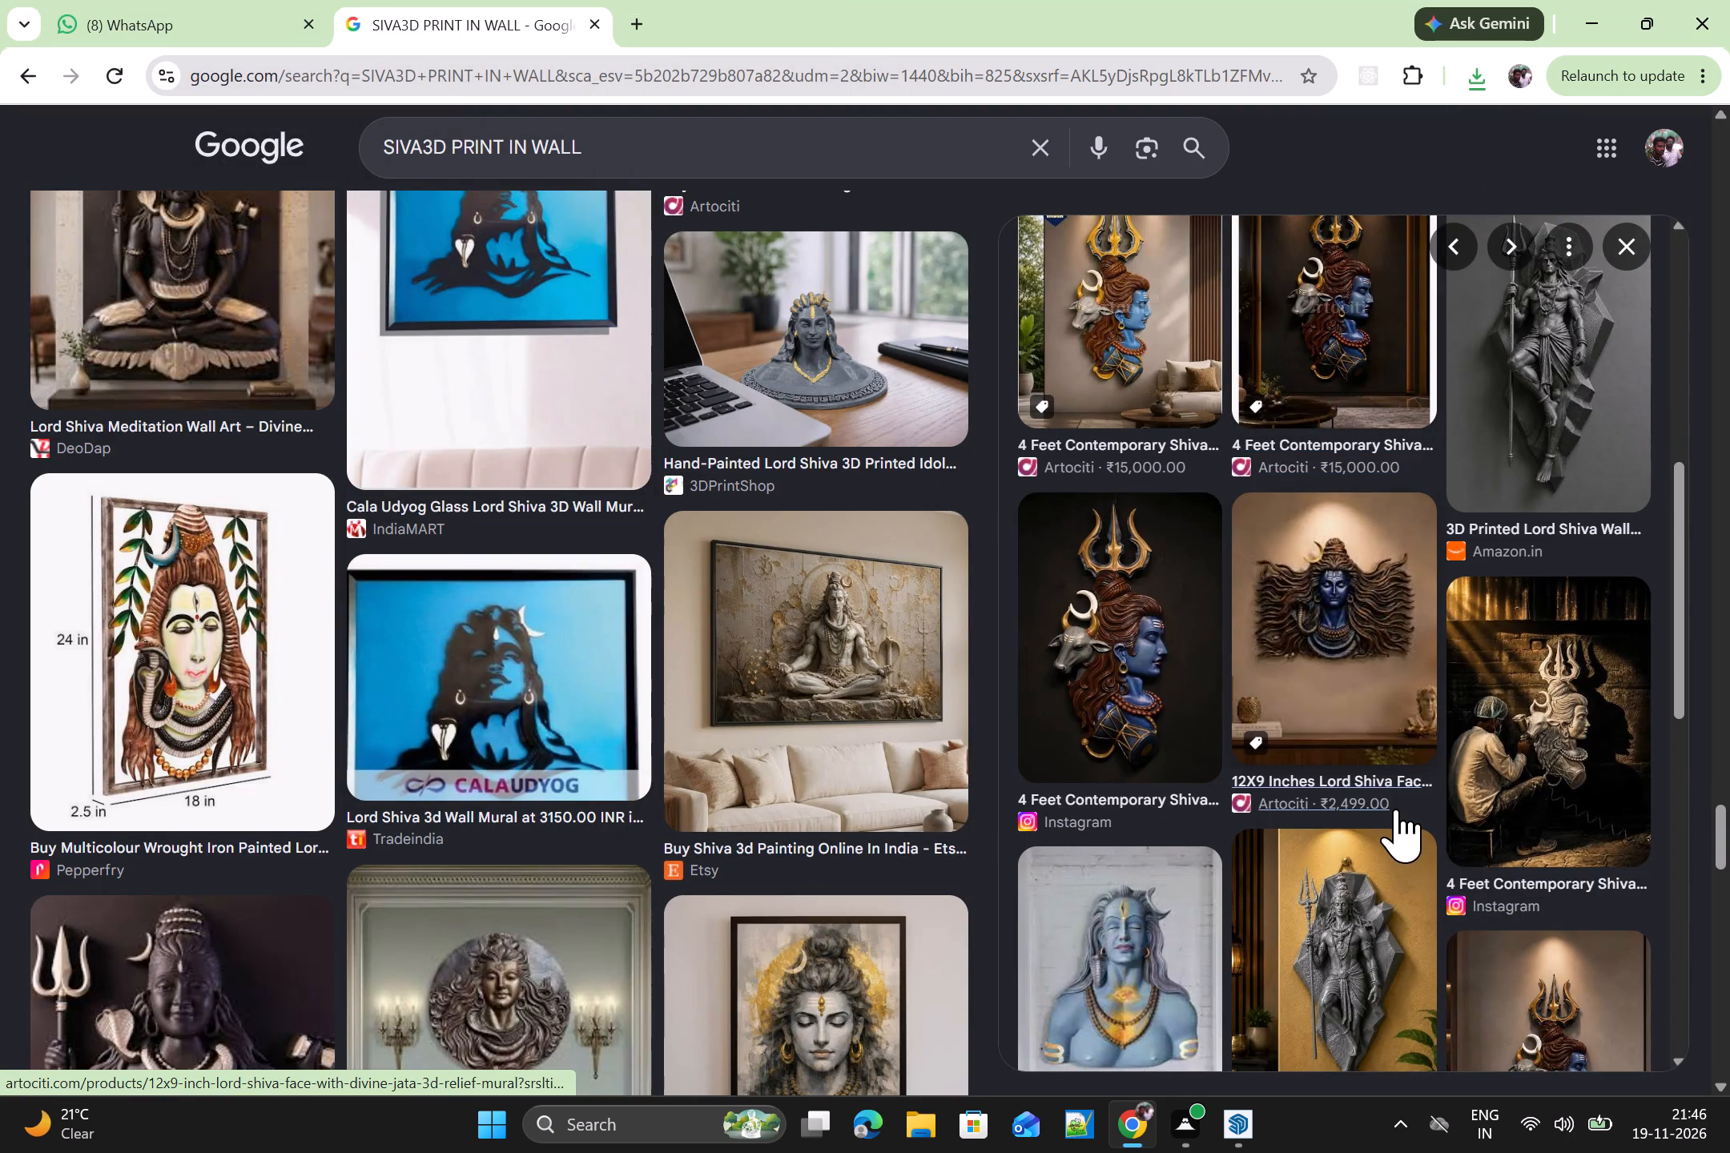
scroll(1396, 807, "down", 1)
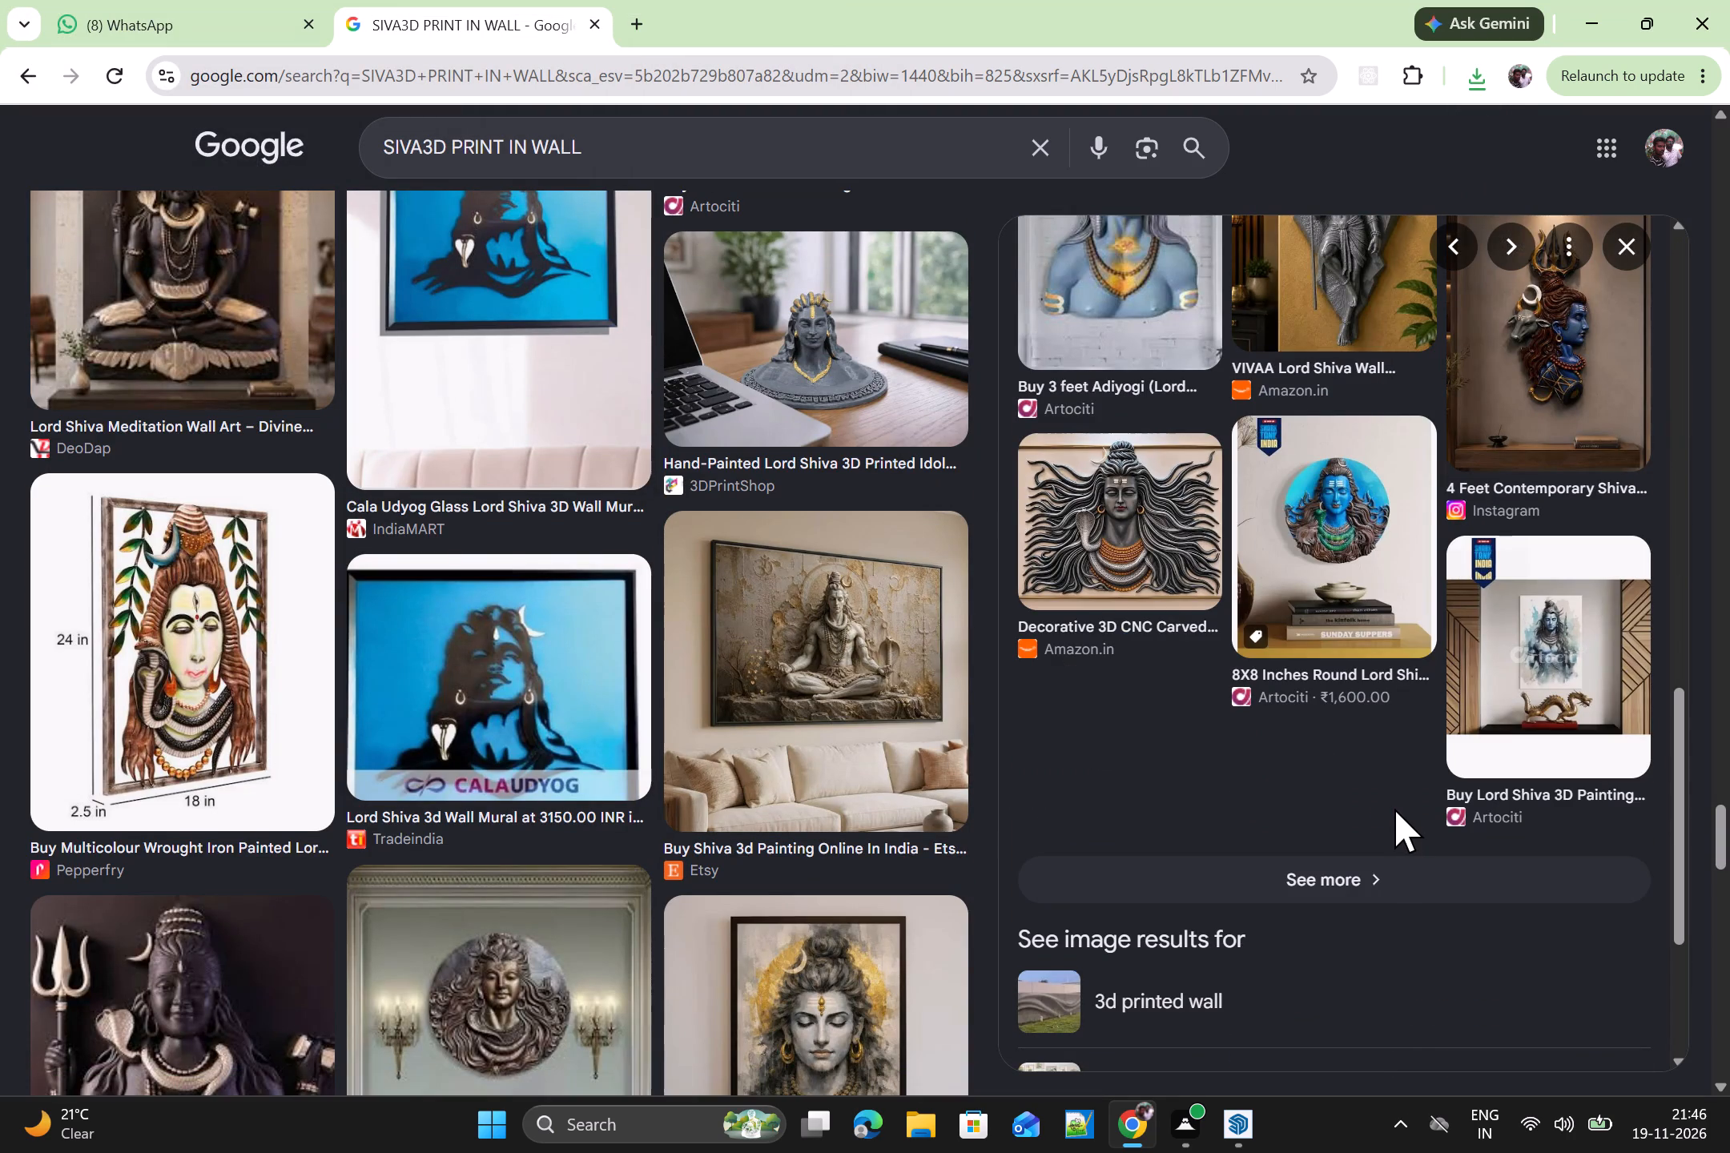
scroll(515, 655, "down", 1)
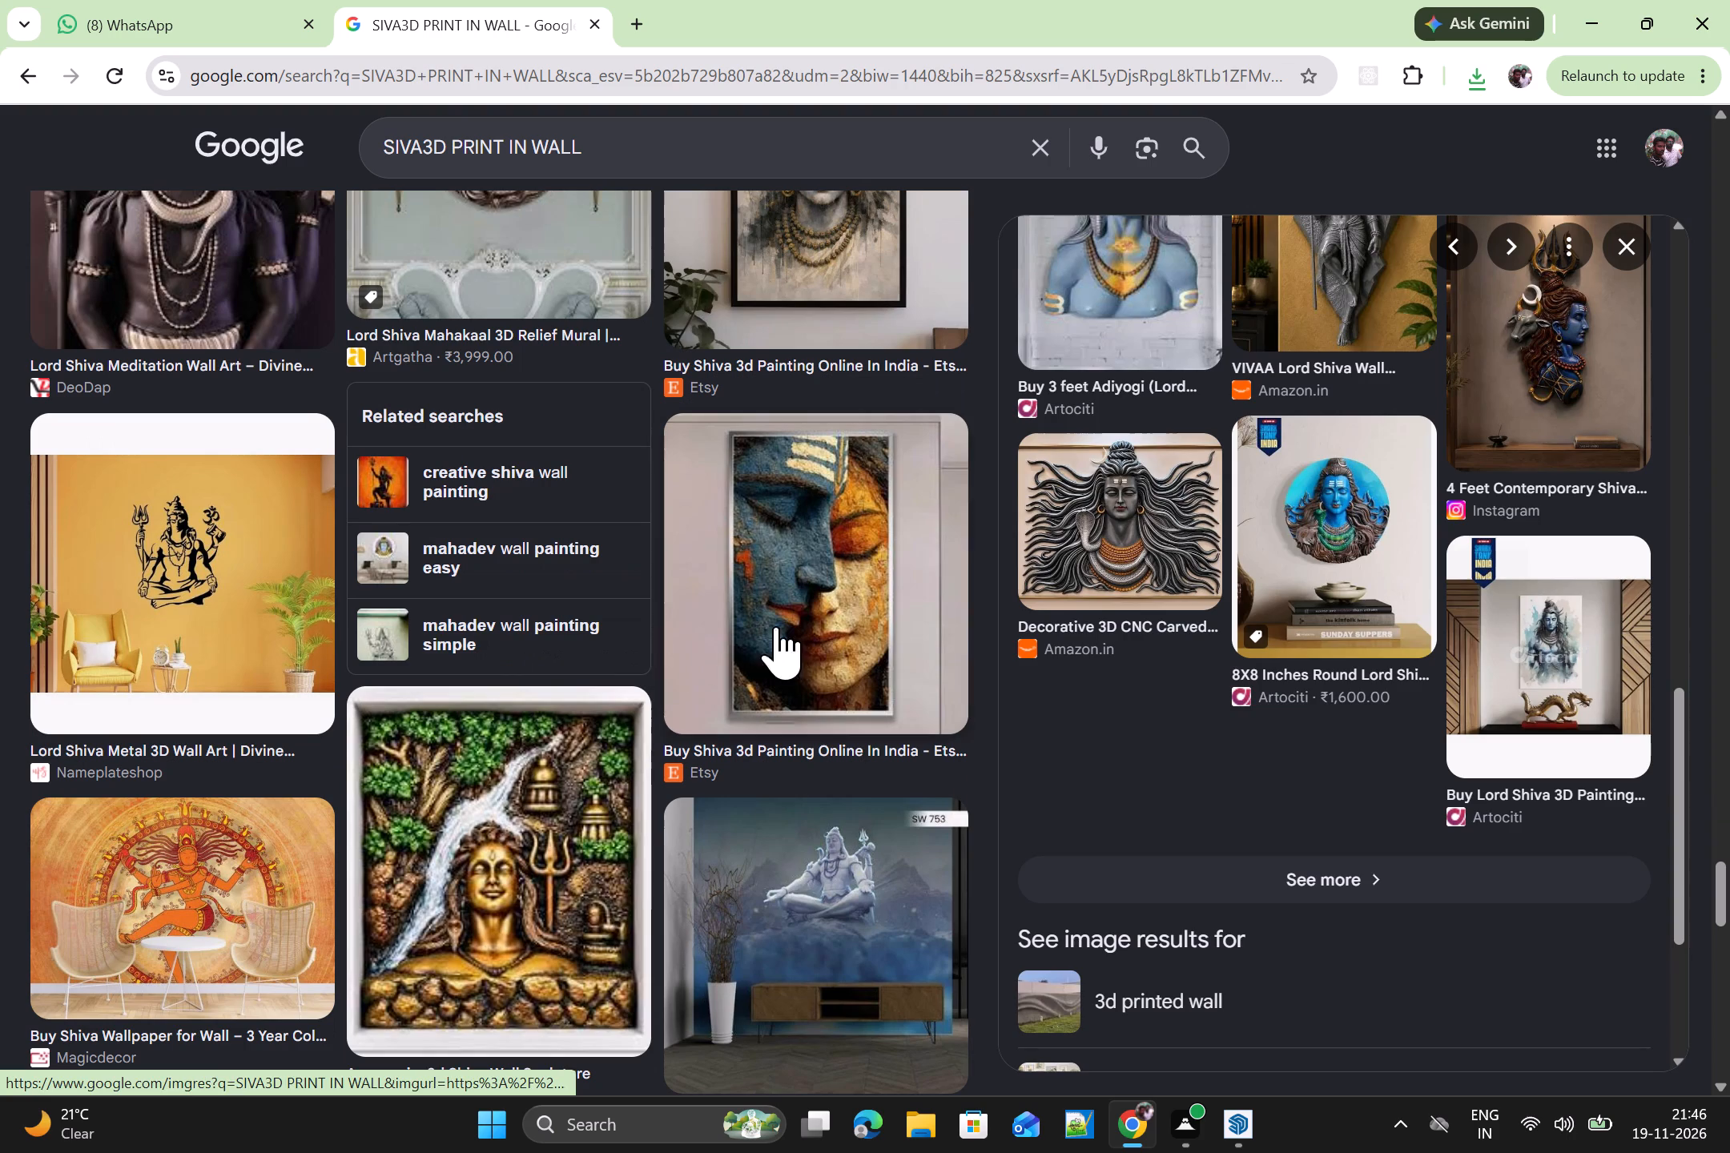
left_click(799, 607)
scroll(1300, 627, "down", 1)
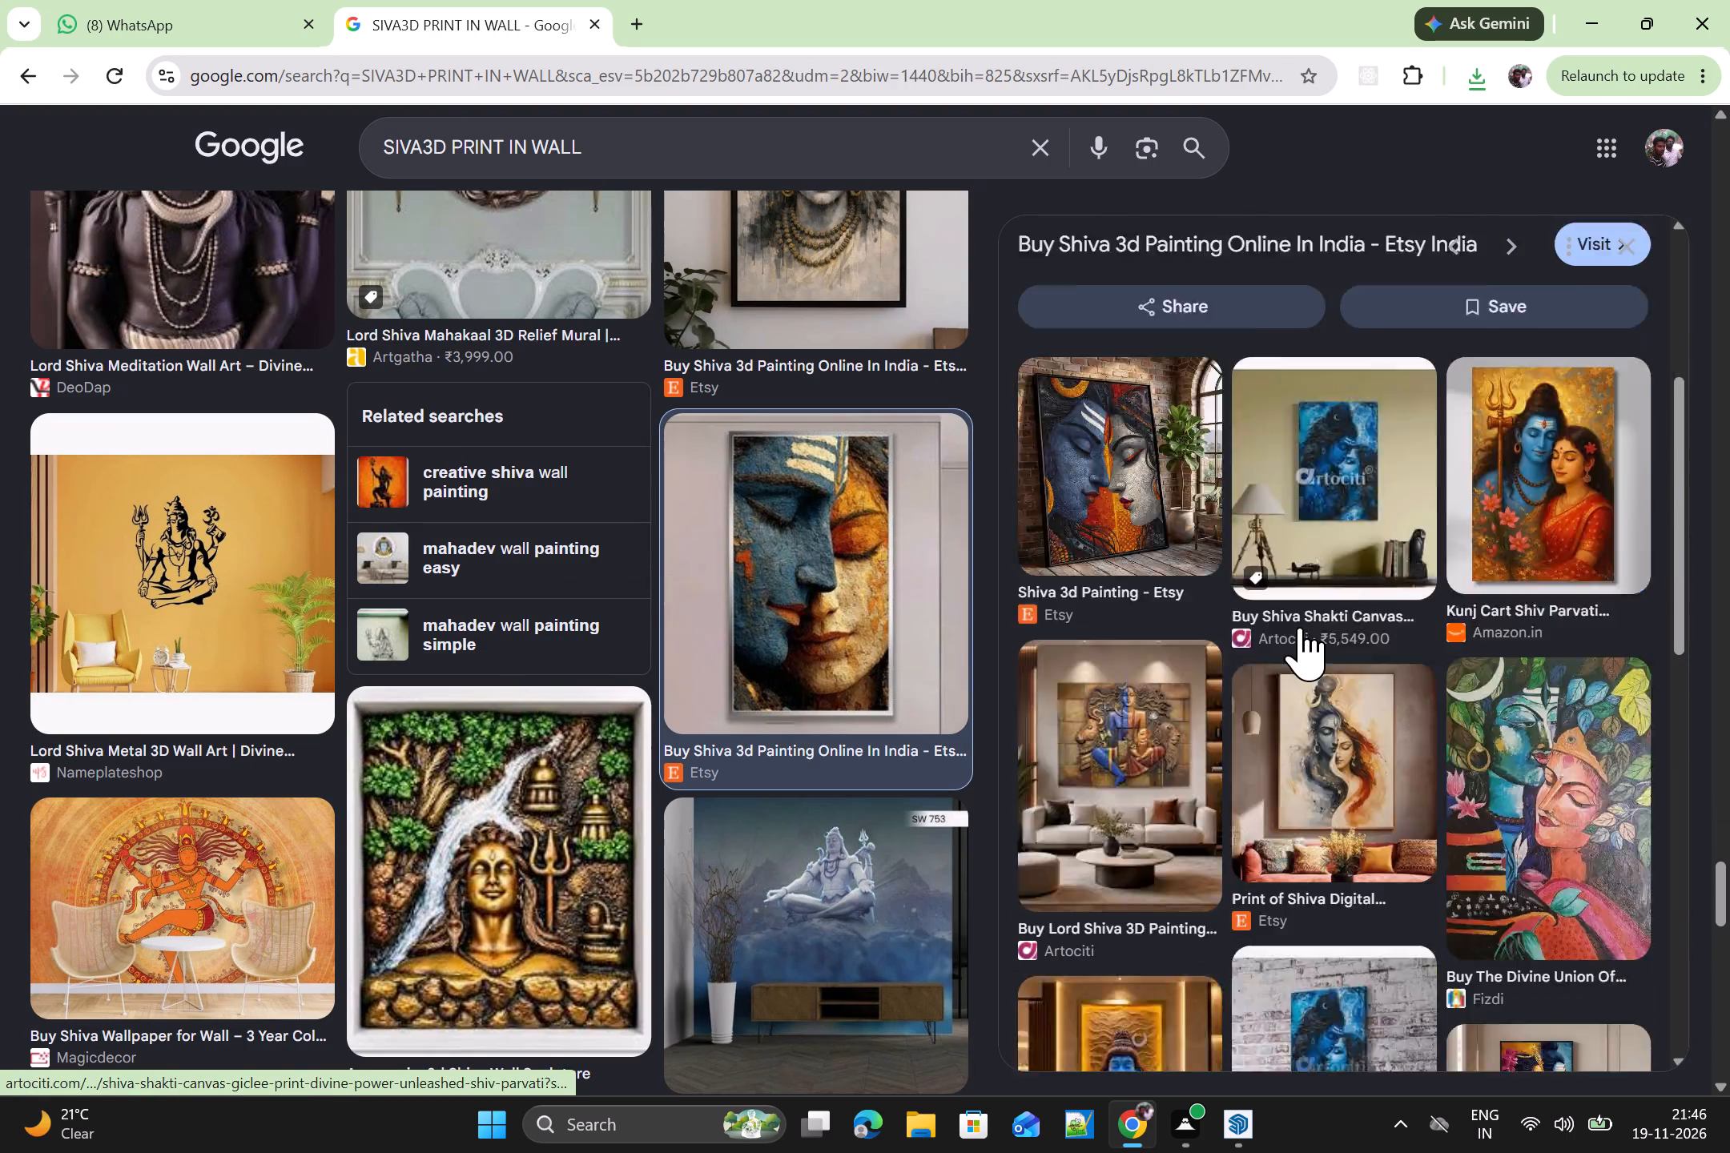
scroll(1304, 639, "down", 1)
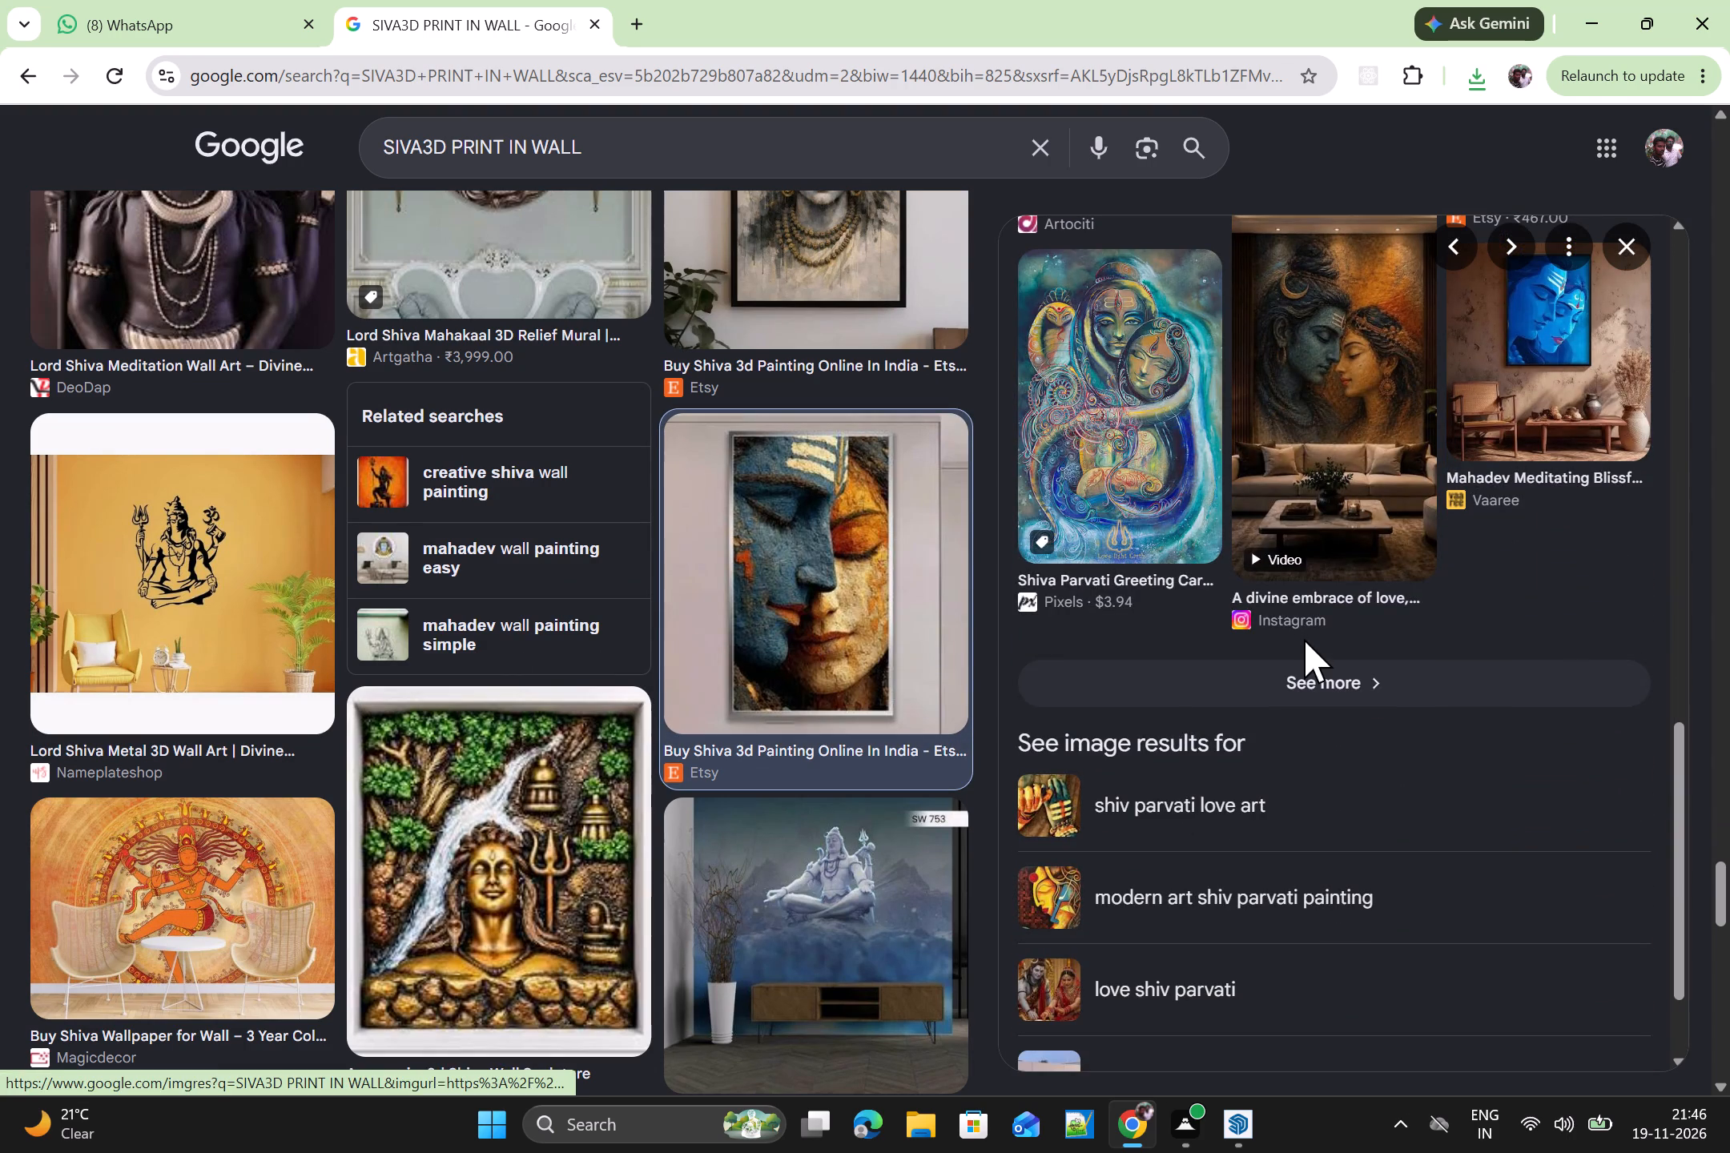
scroll(1246, 569, "up", 2)
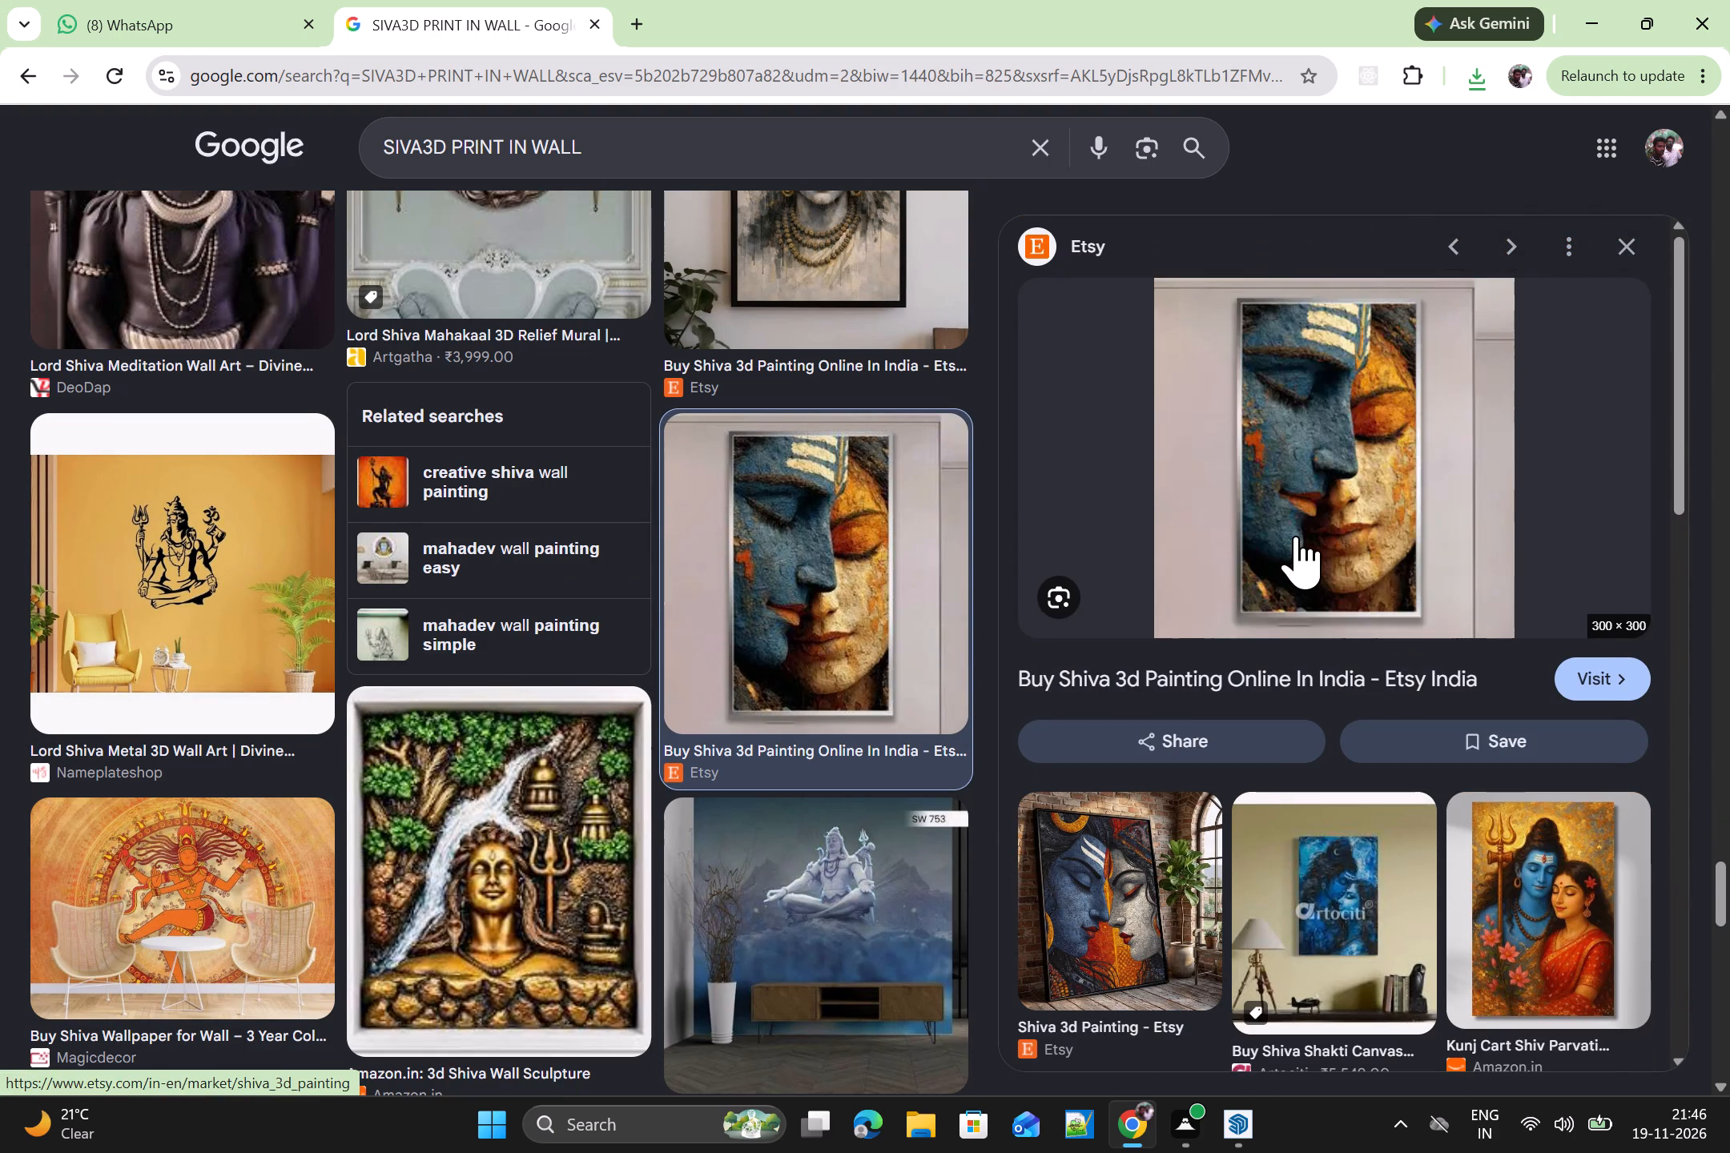
right_click(1296, 536)
left_click(1388, 868)
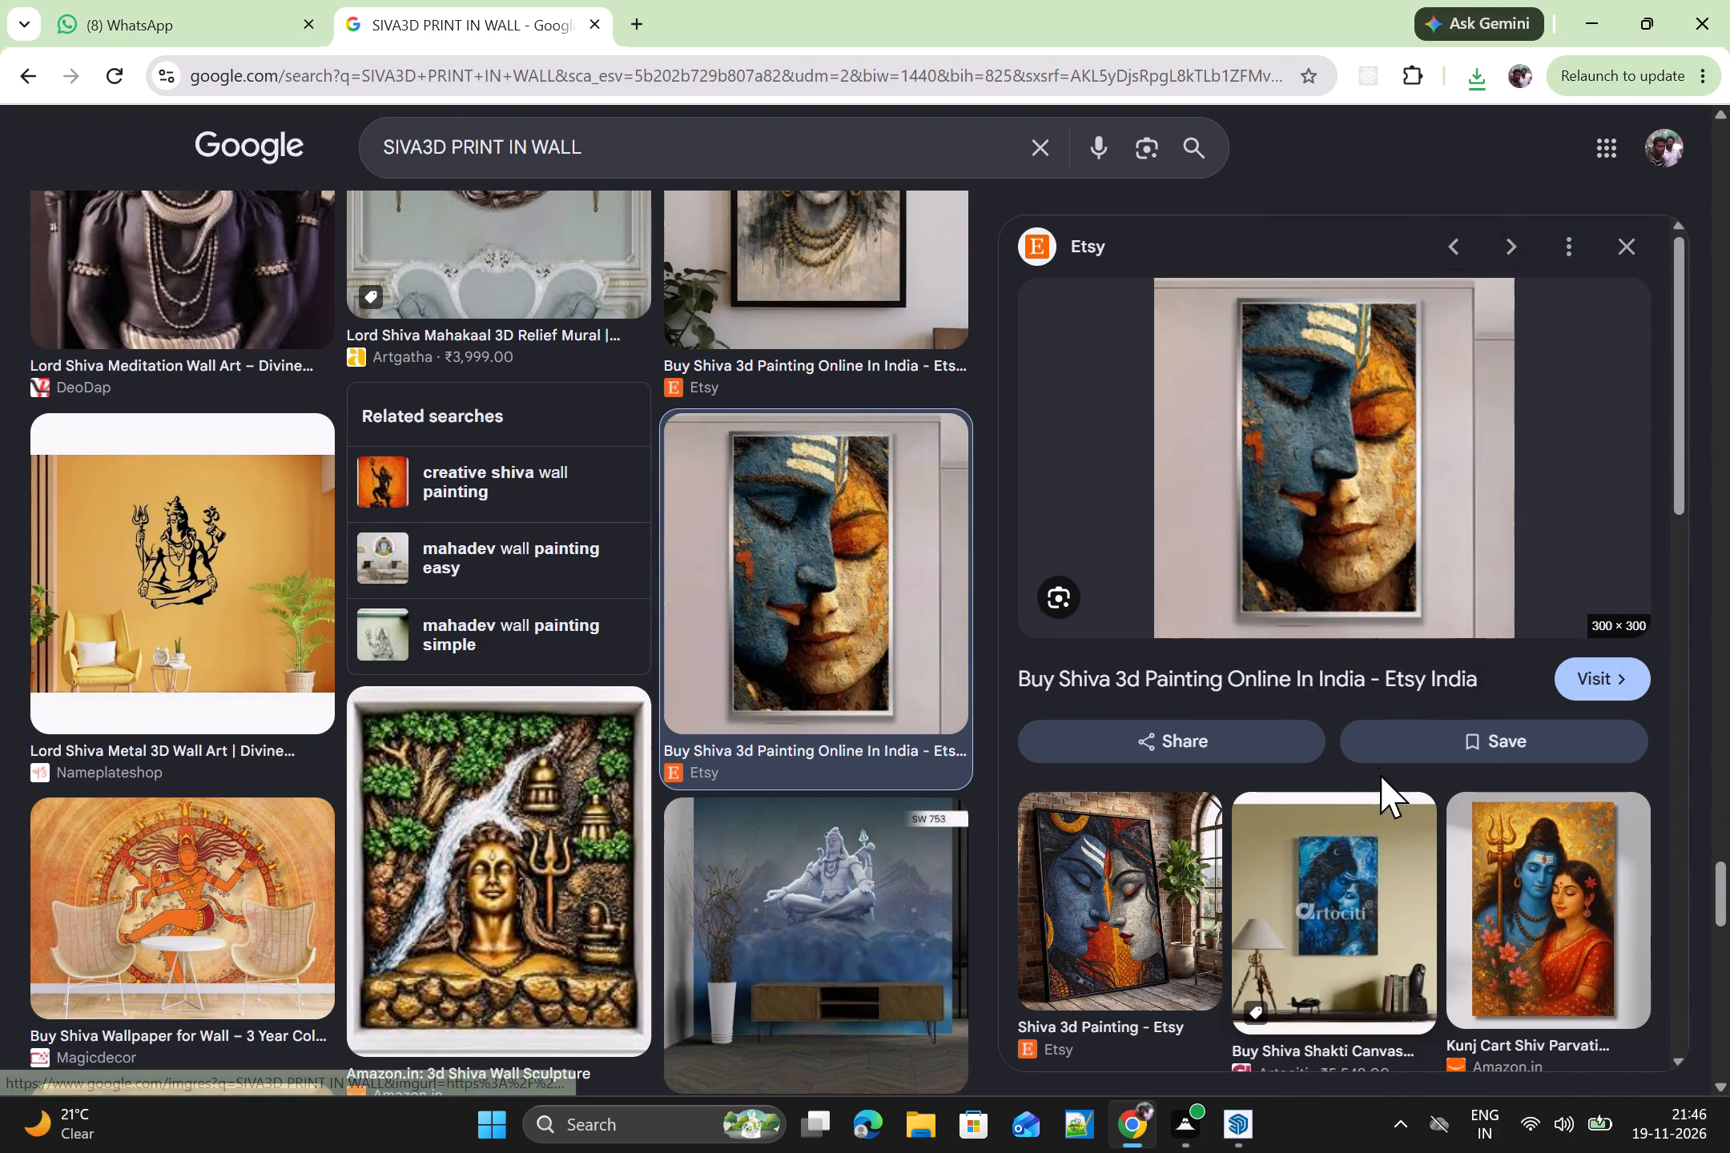
left_click(100, 306)
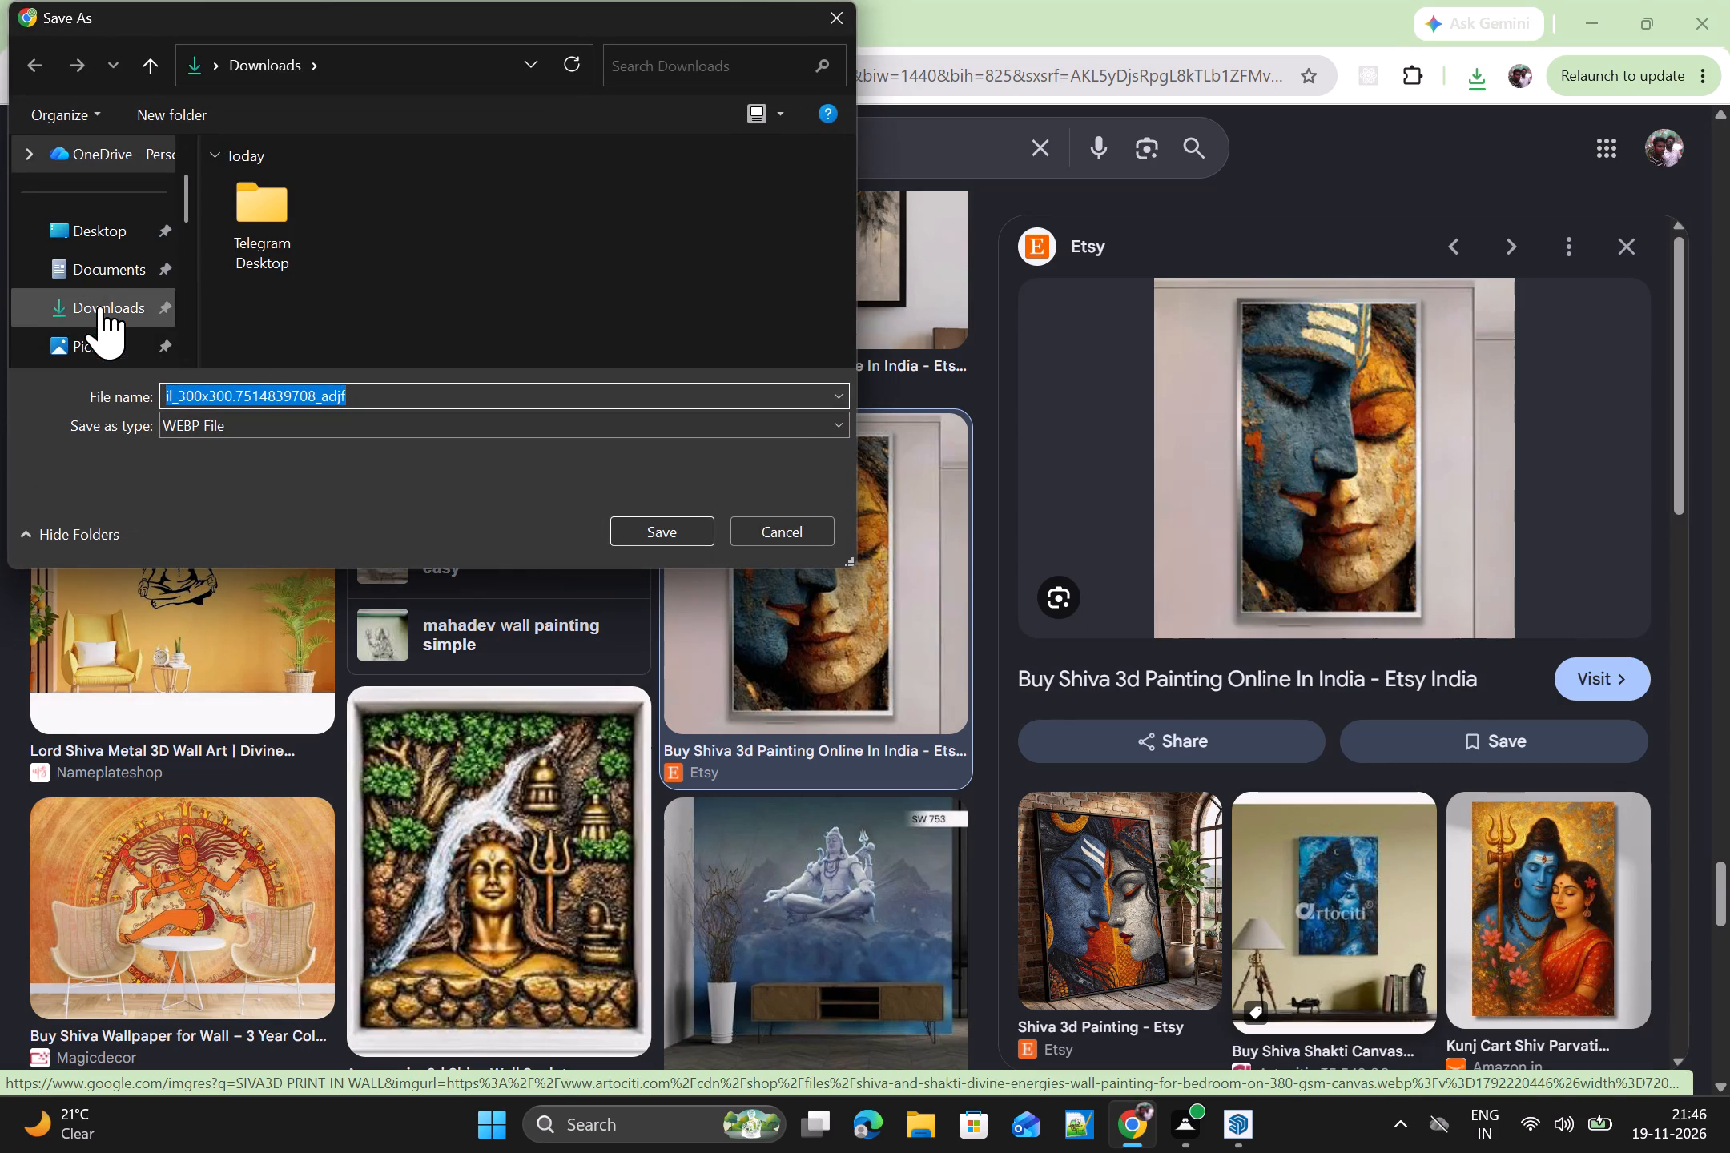
left_click(648, 530)
Look through more Shiva image results, including the Artociti "4 Feet Contemporary Shiva 3D Wall Hanging" and its related images.
scroll(1124, 762, "down", 2)
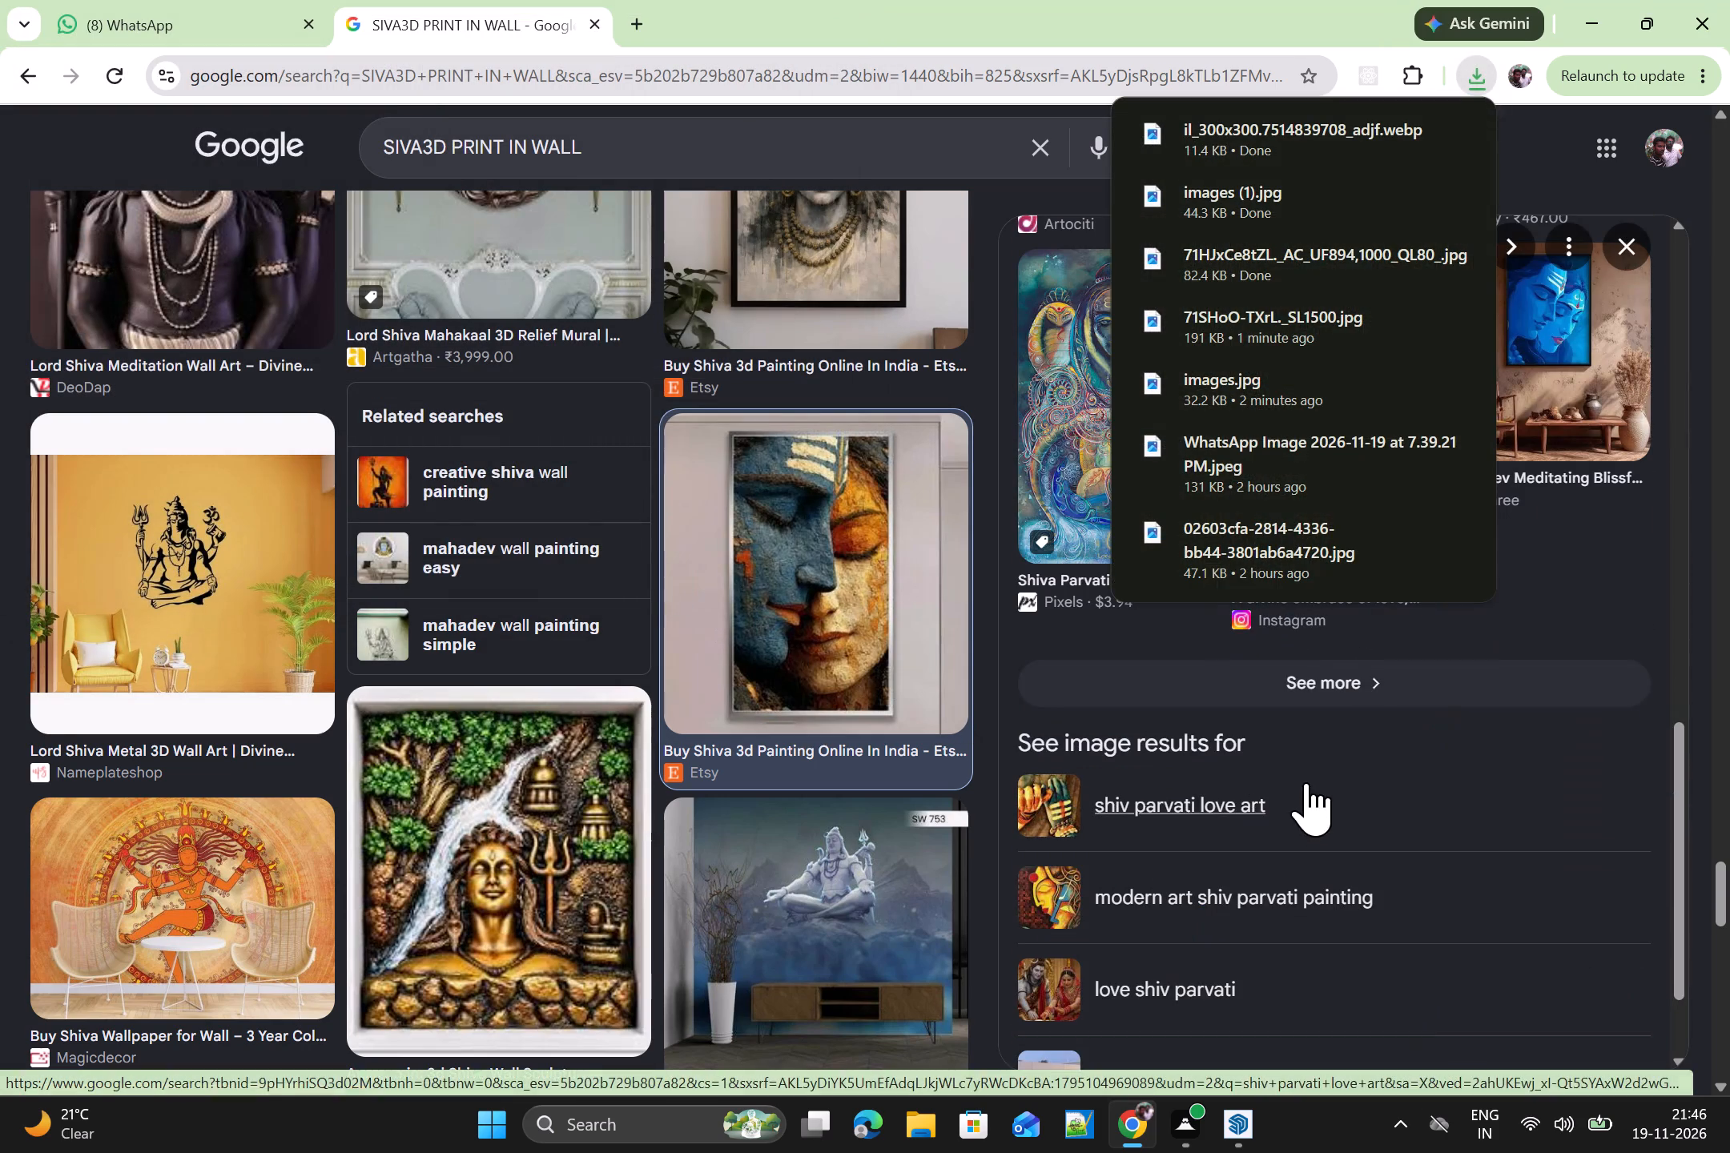
scroll(355, 649, "up", 2)
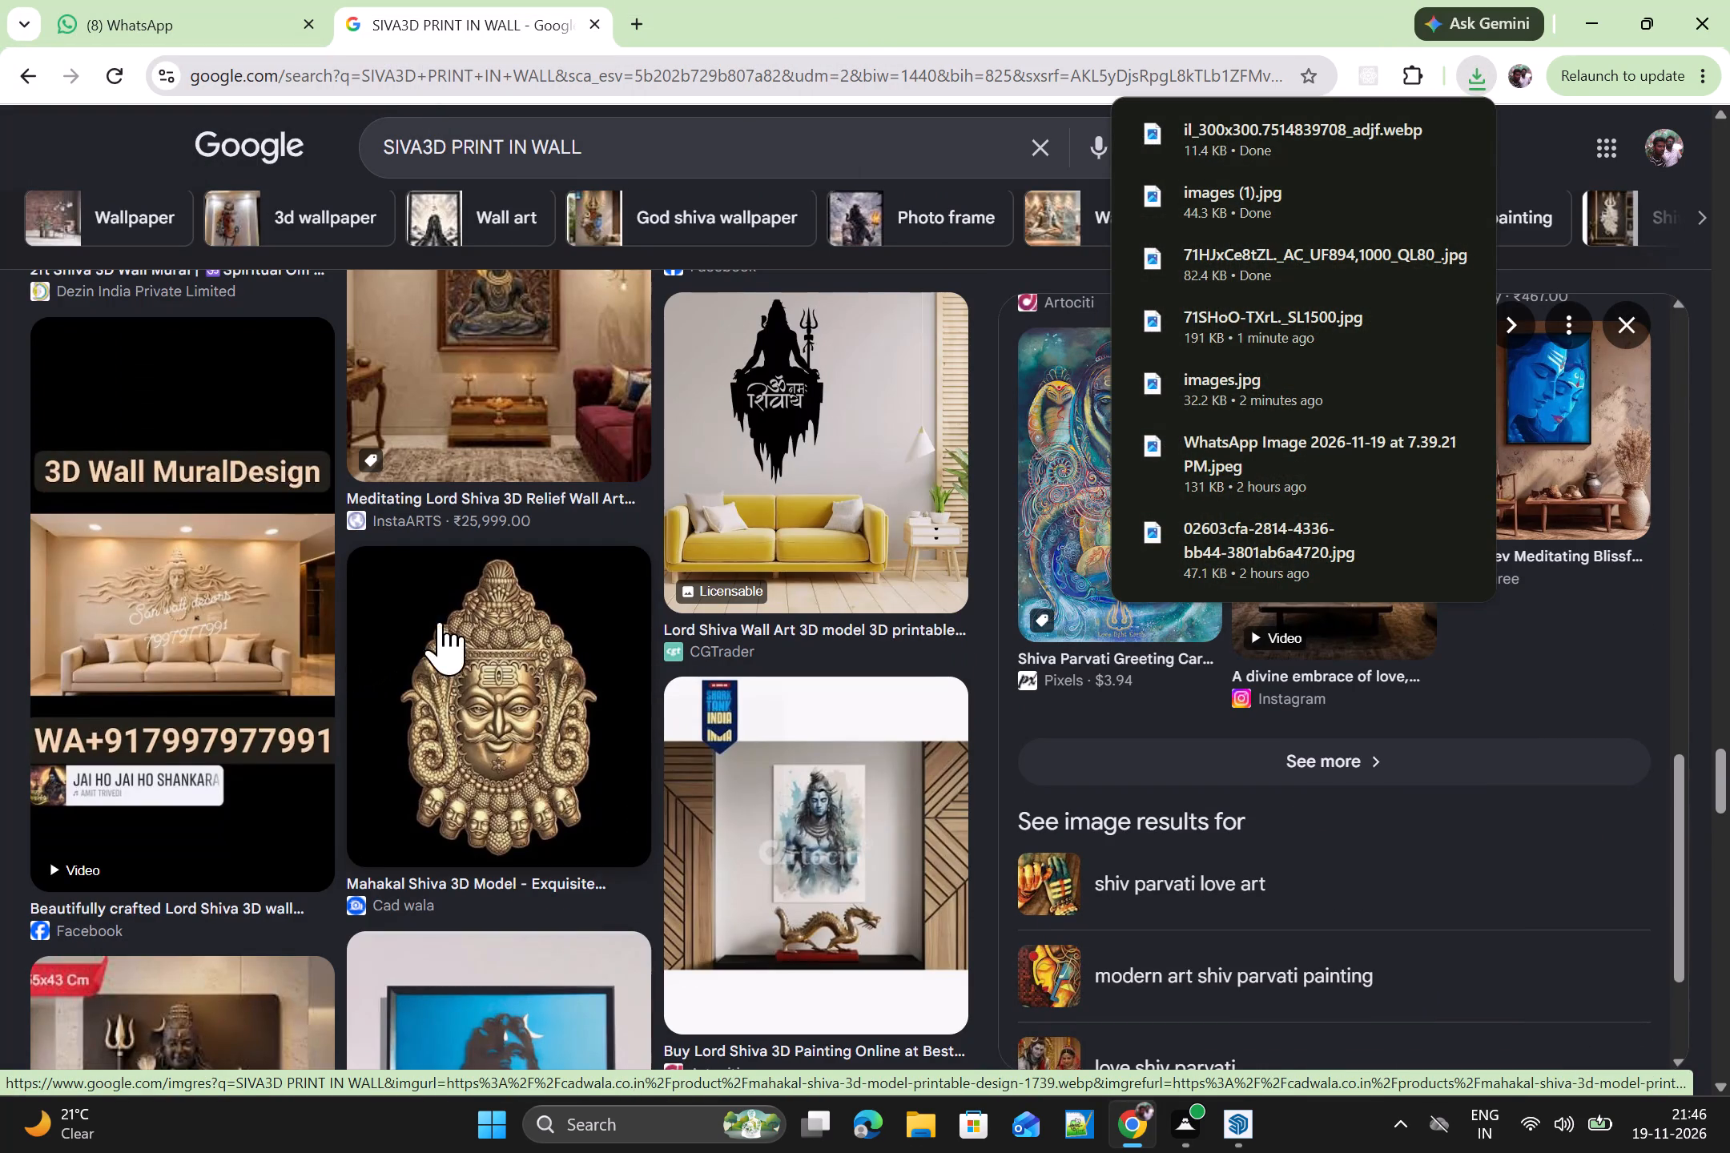
scroll(461, 614, "up", 4)
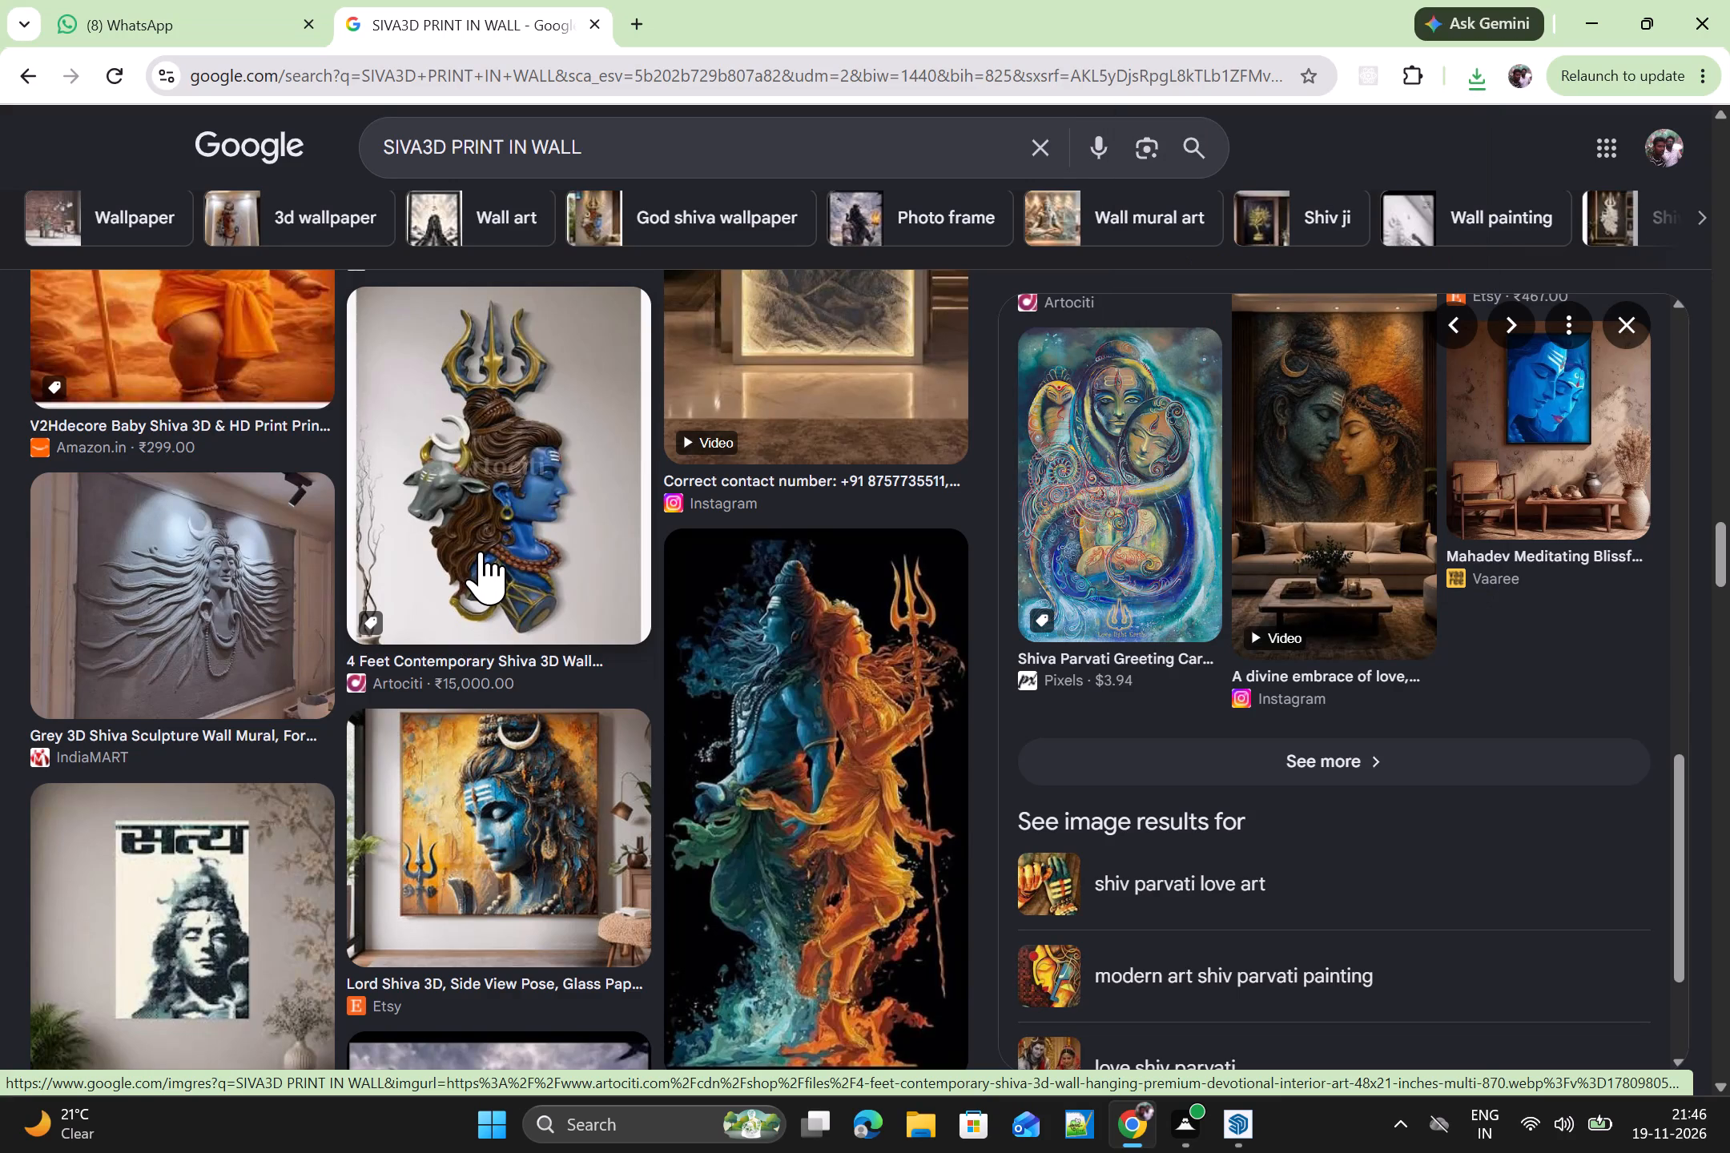
left_click(497, 524)
scroll(1215, 629, "down", 2)
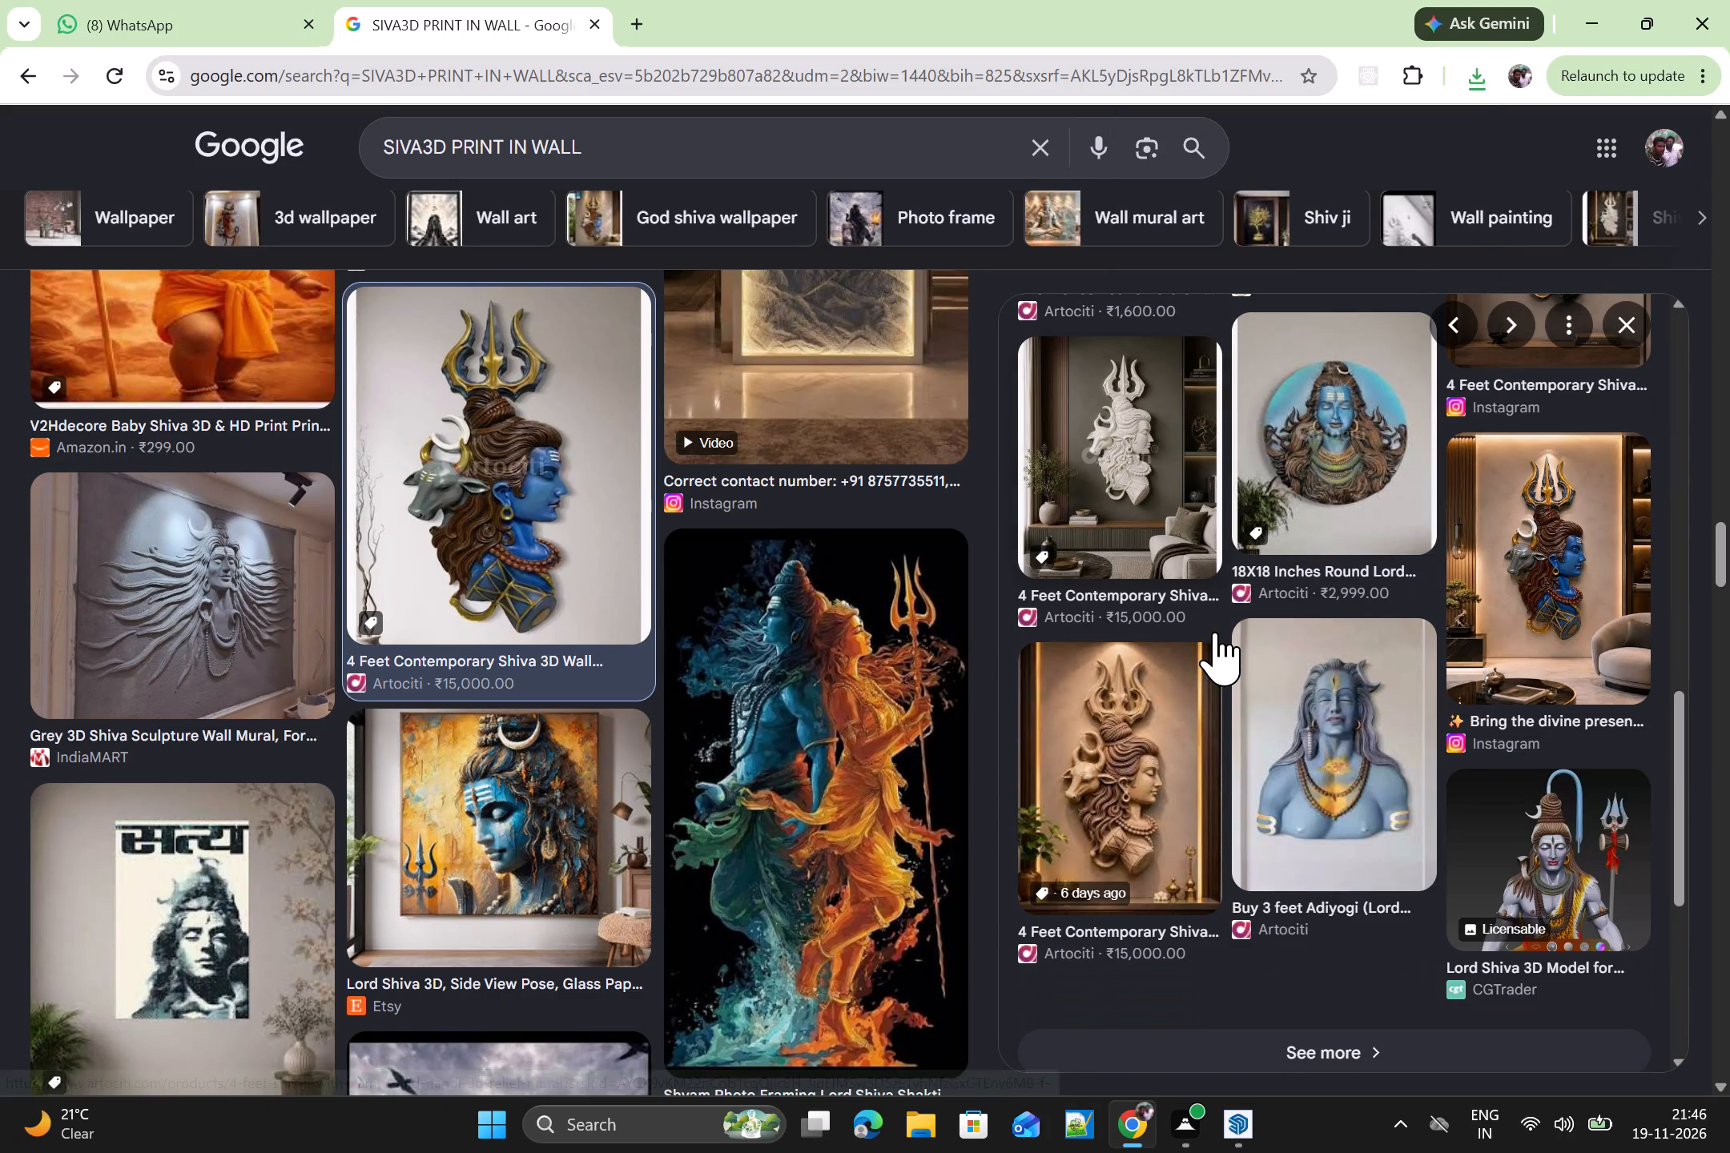
scroll(1350, 671, "down", 1)
scroll(1350, 671, "up", 2)
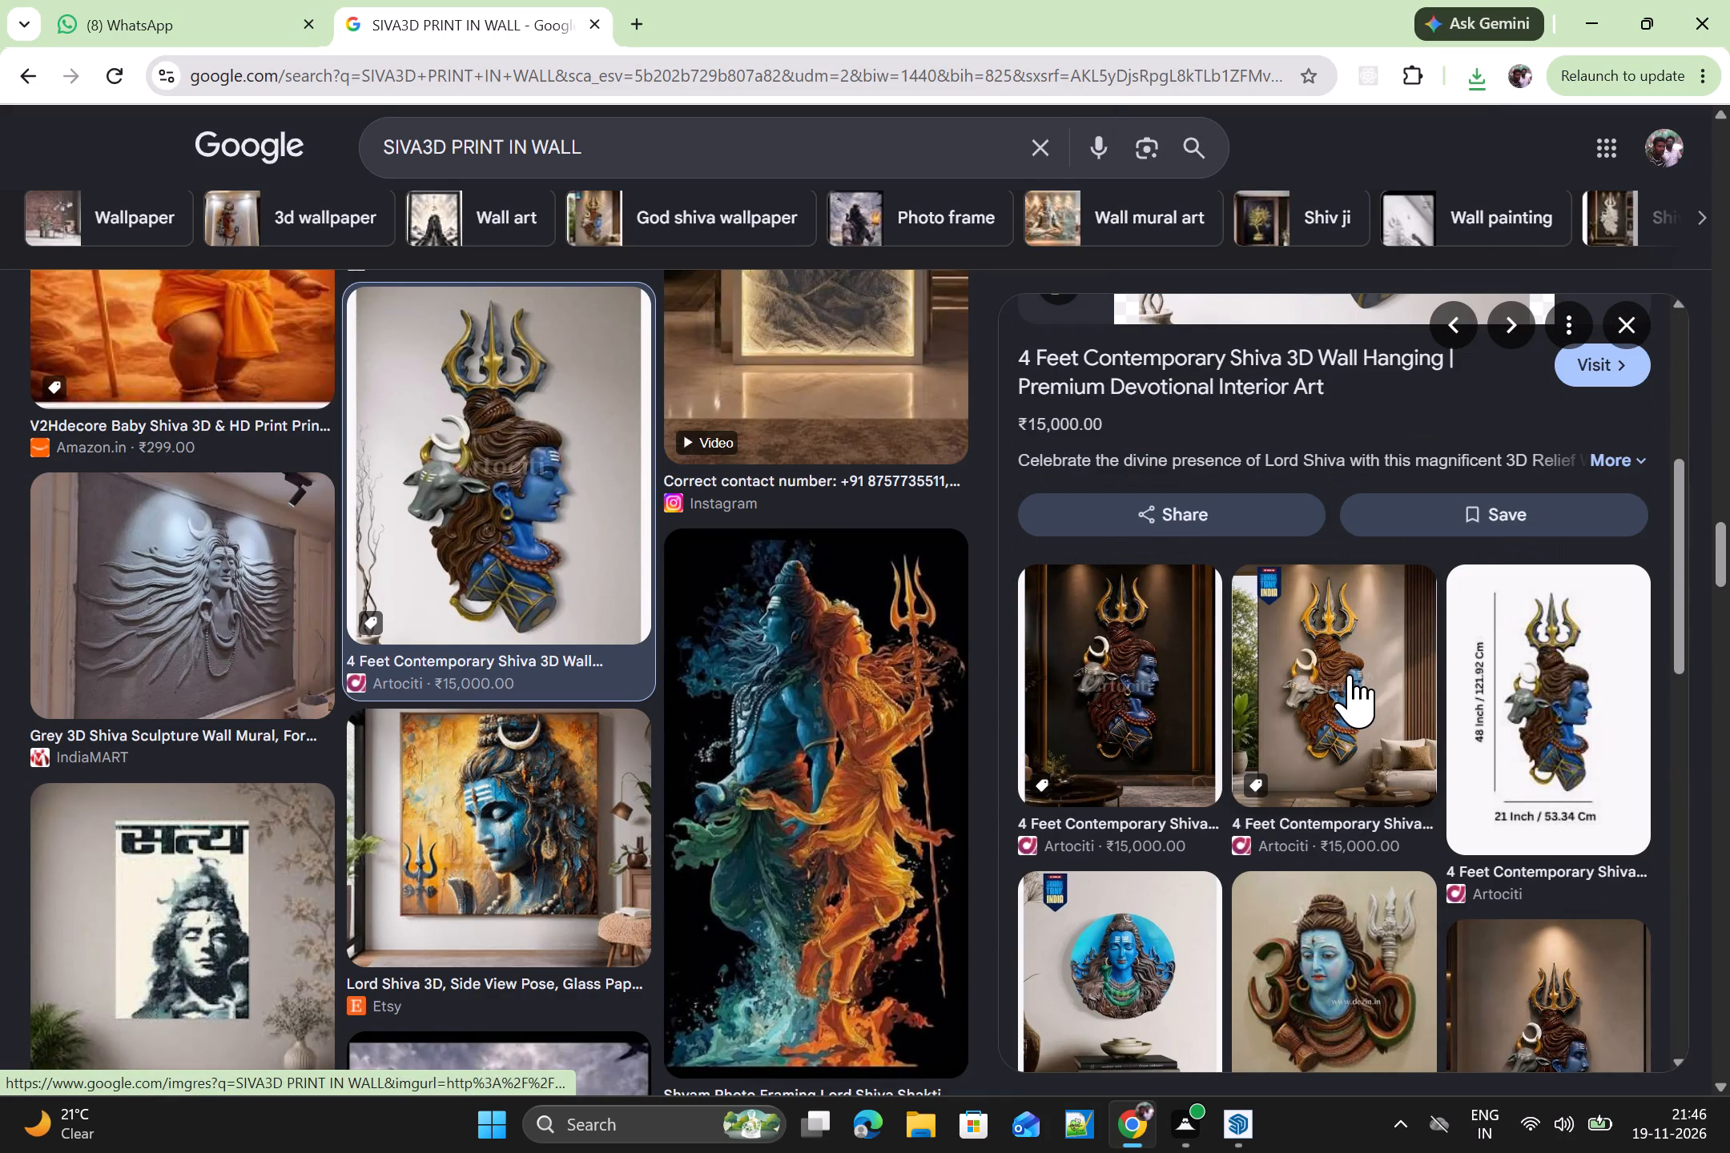
scroll(1350, 674, "up", 2)
scroll(862, 537, "up", 2)
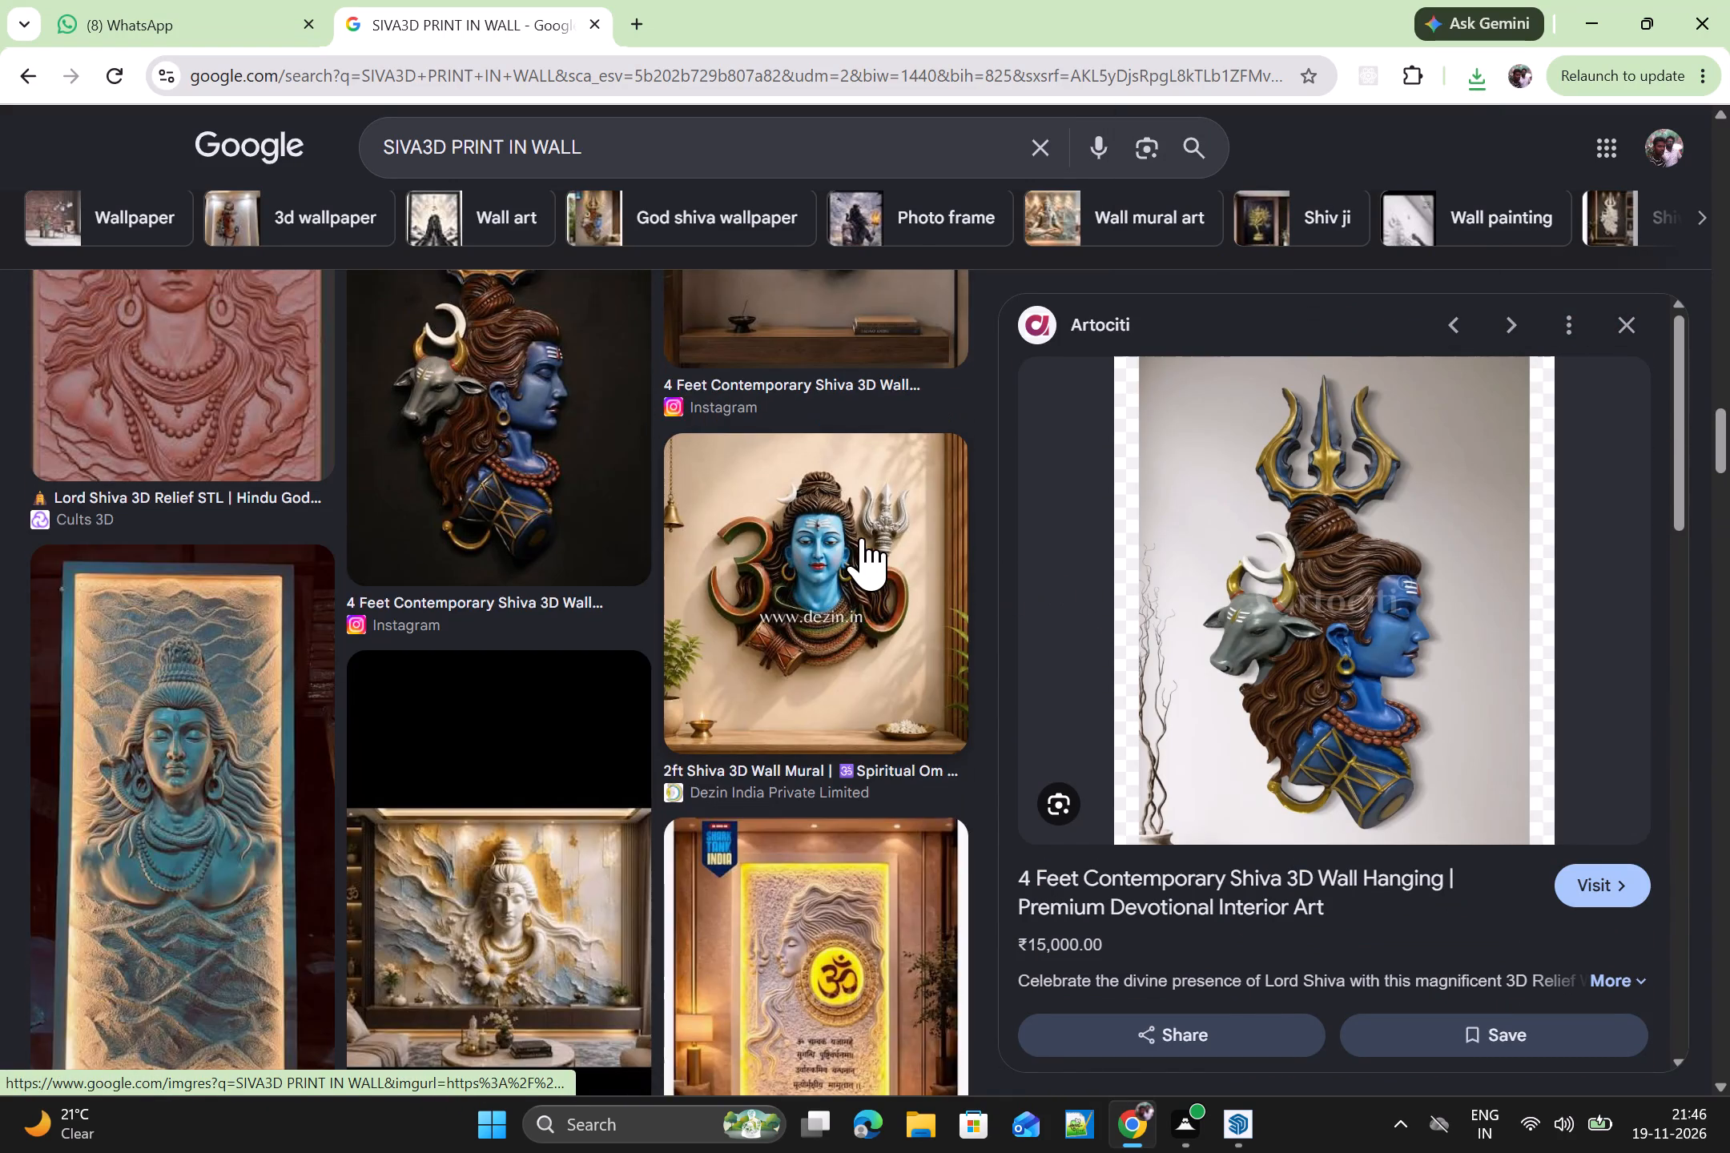
Save the "Shyam Photo Framing Lord Shiva Shakti" image from Amazon.in to Downloads as a JPG named 61x+eJVMJ1L._AC_UF894,1000_QL80_.
scroll(859, 536, "down", 2)
left_click(873, 651)
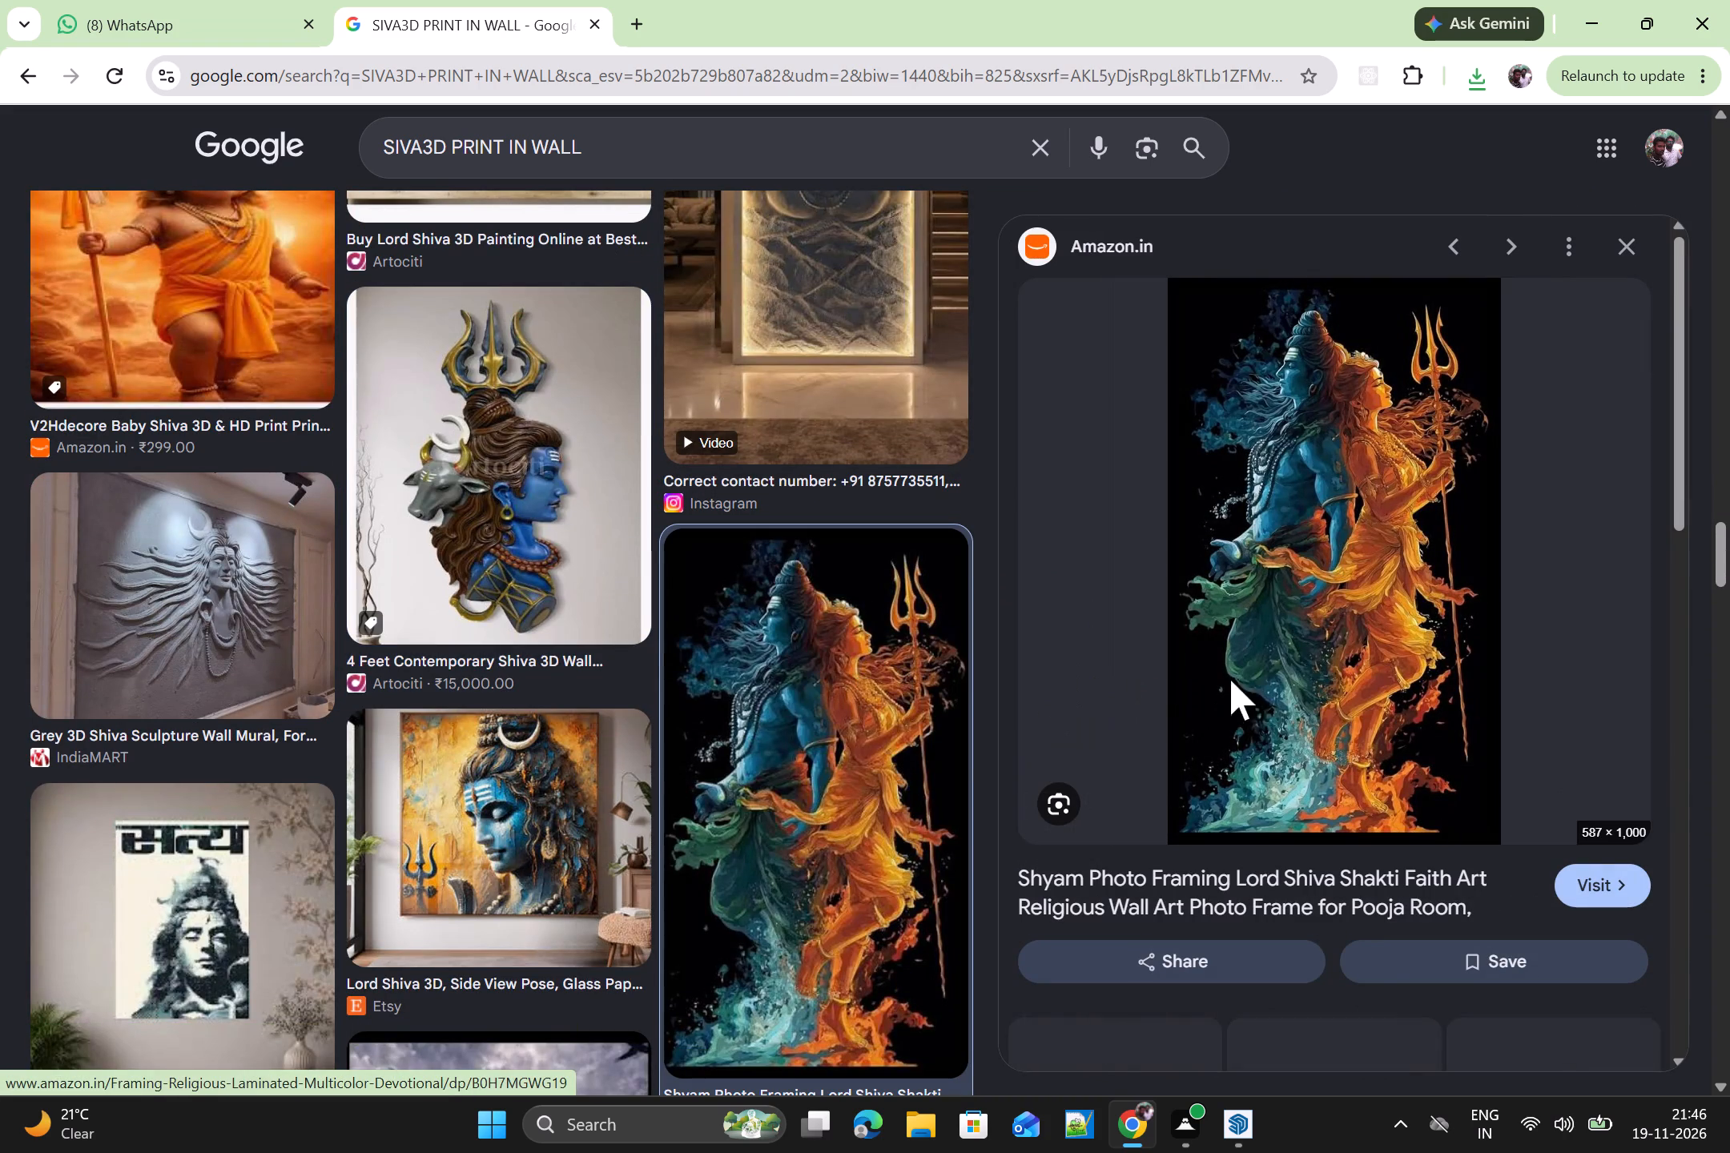
scroll(1330, 589, "down", 1)
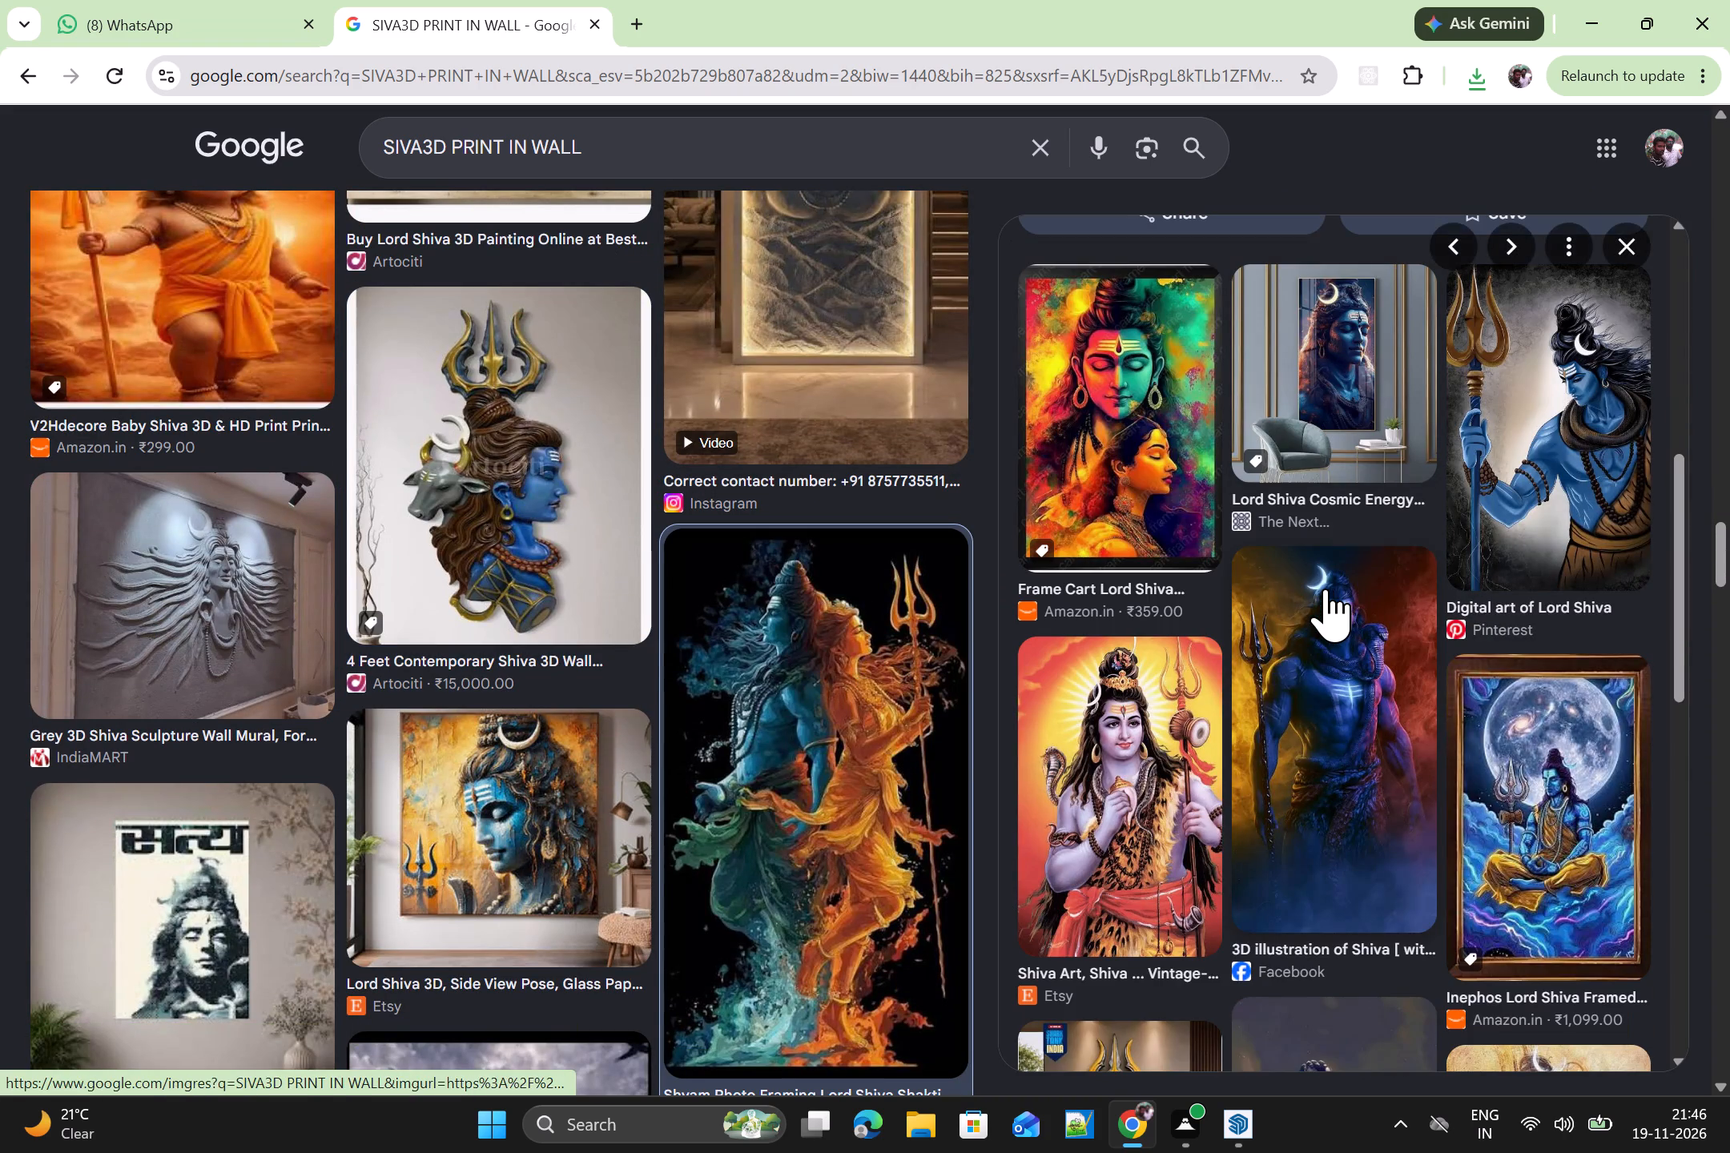
scroll(1326, 587, "up", 2)
right_click(1324, 587)
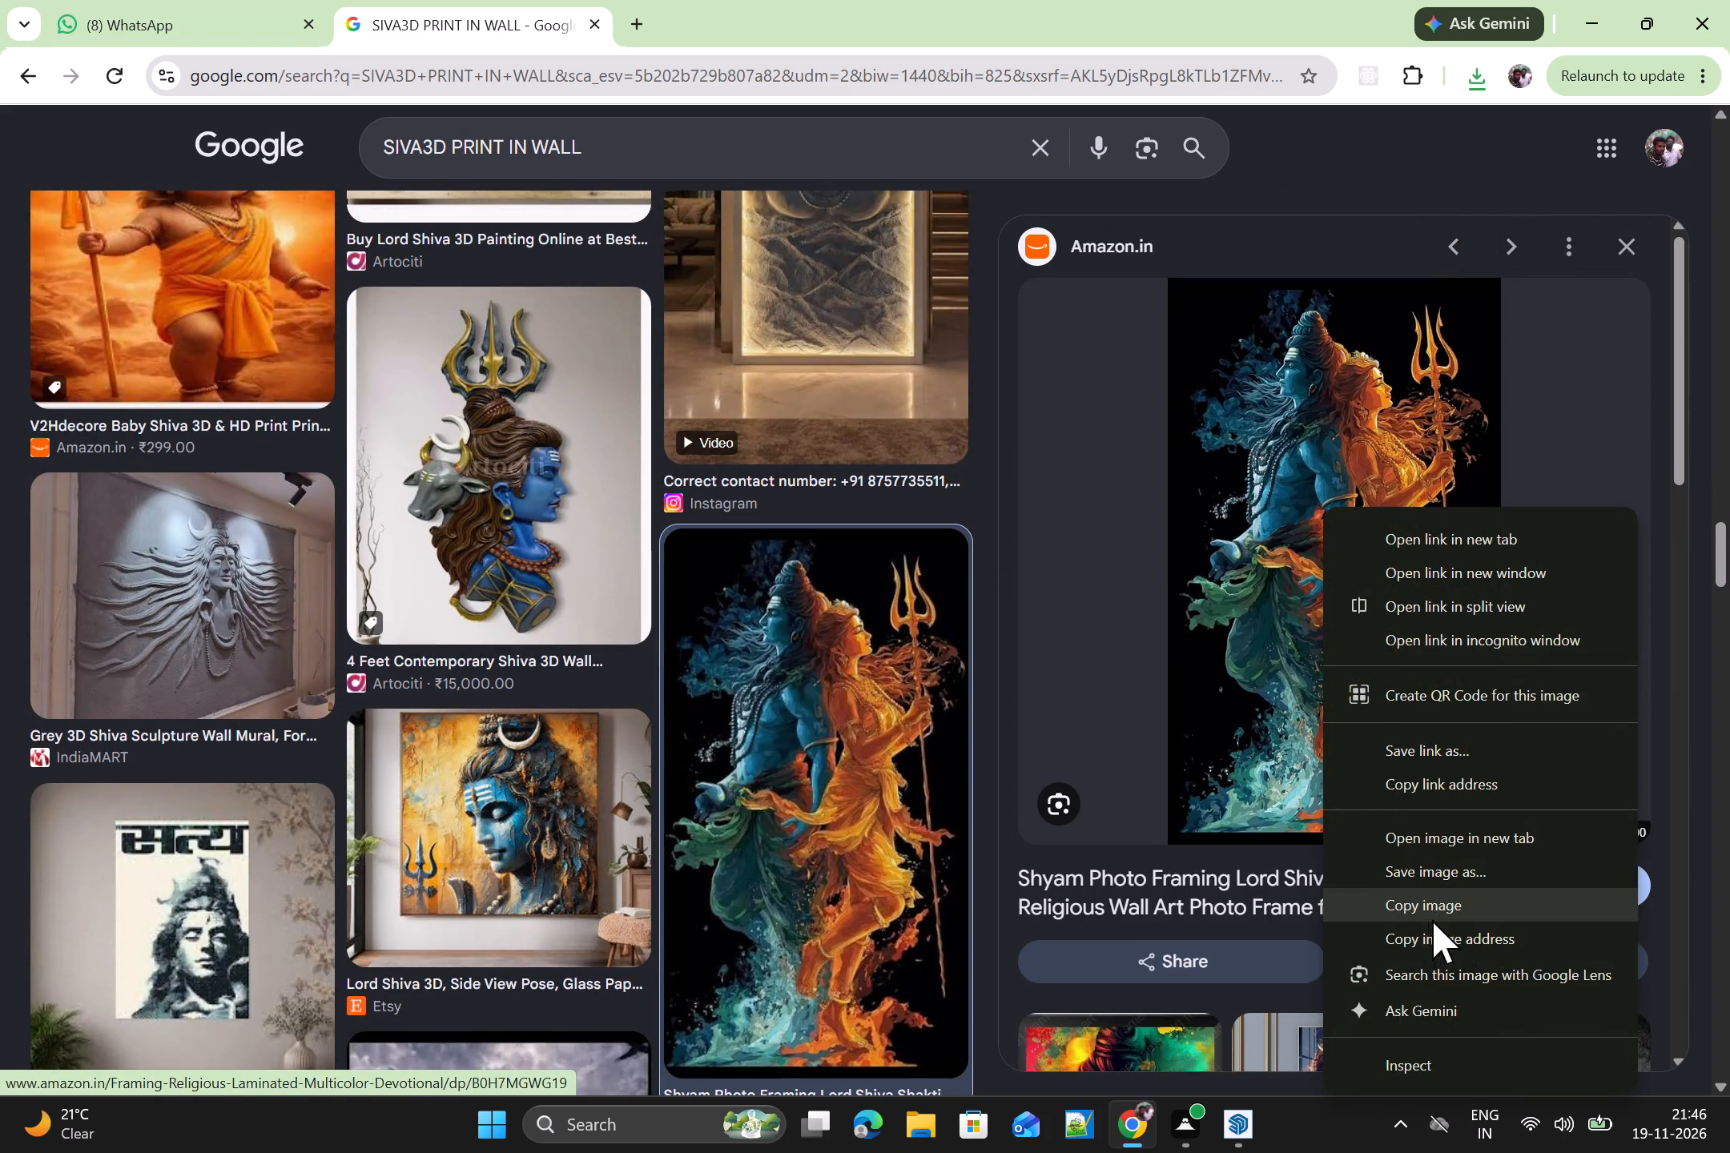
left_click(1440, 875)
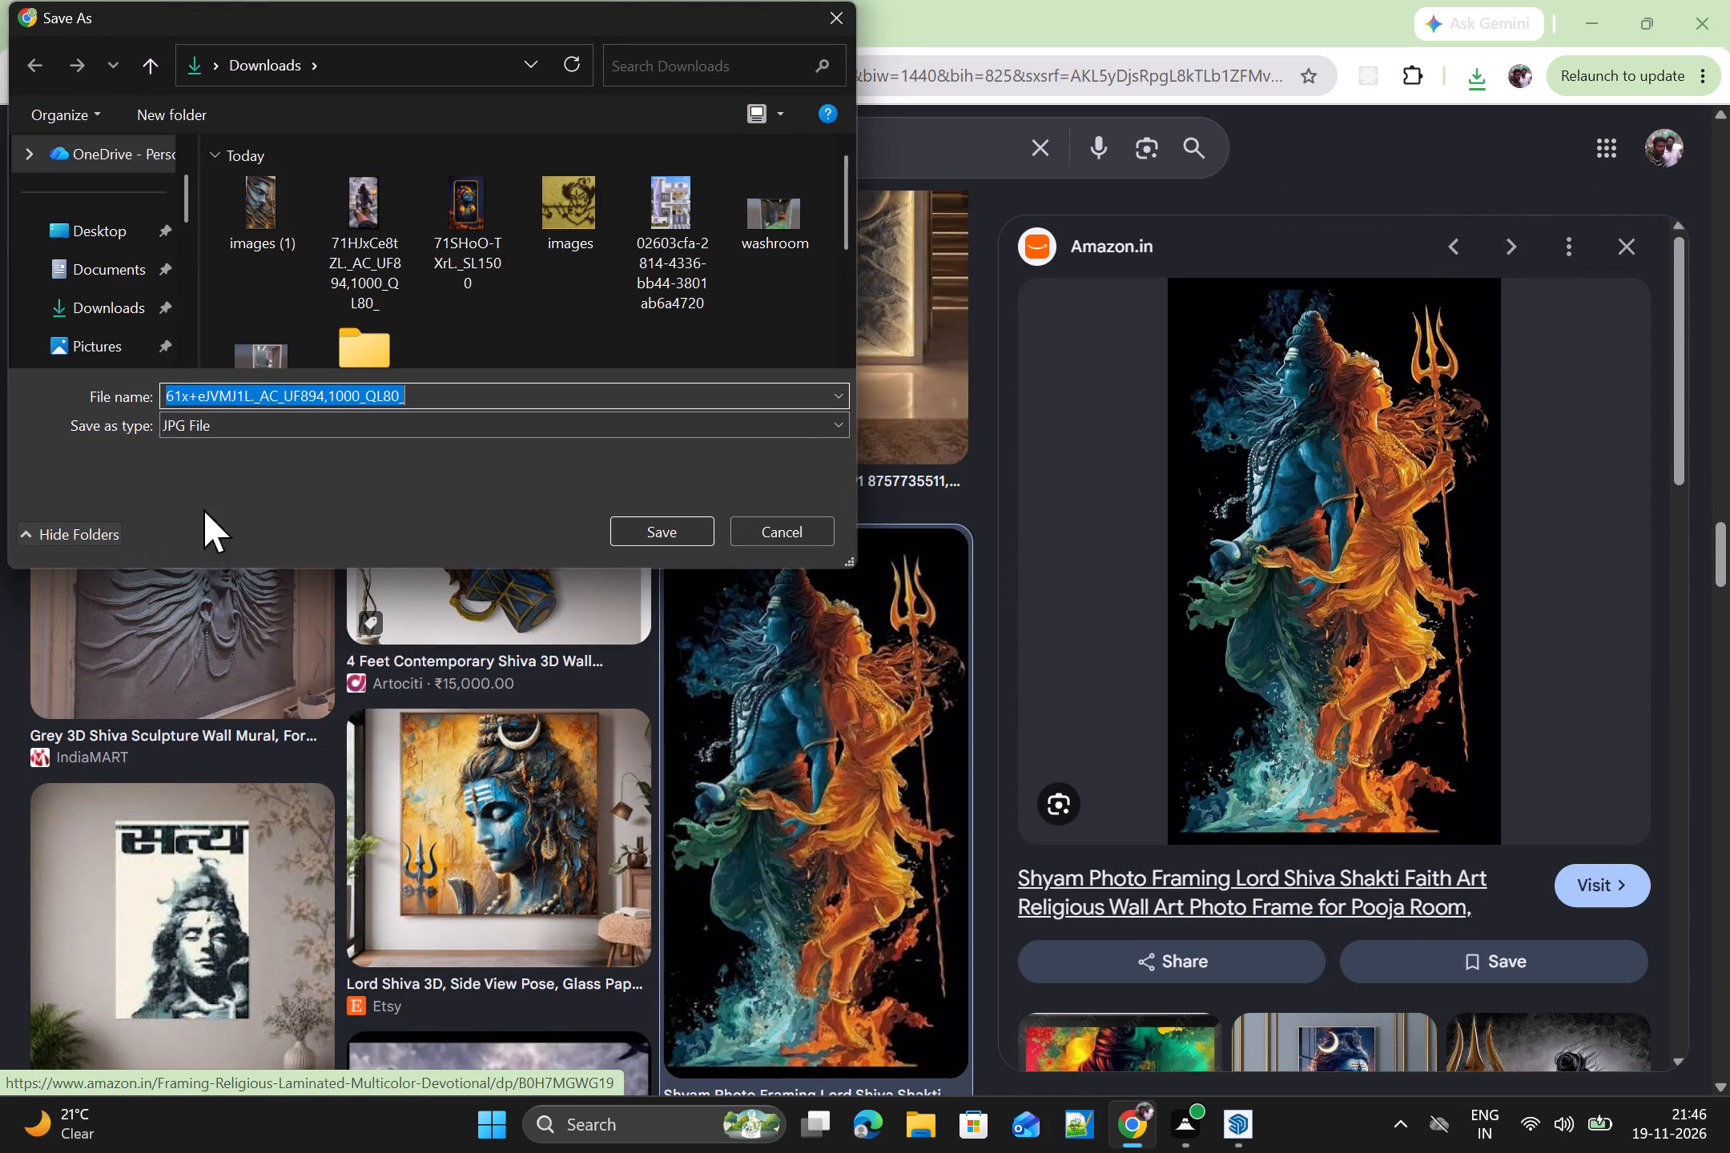
left_click(127, 311)
left_click(667, 512)
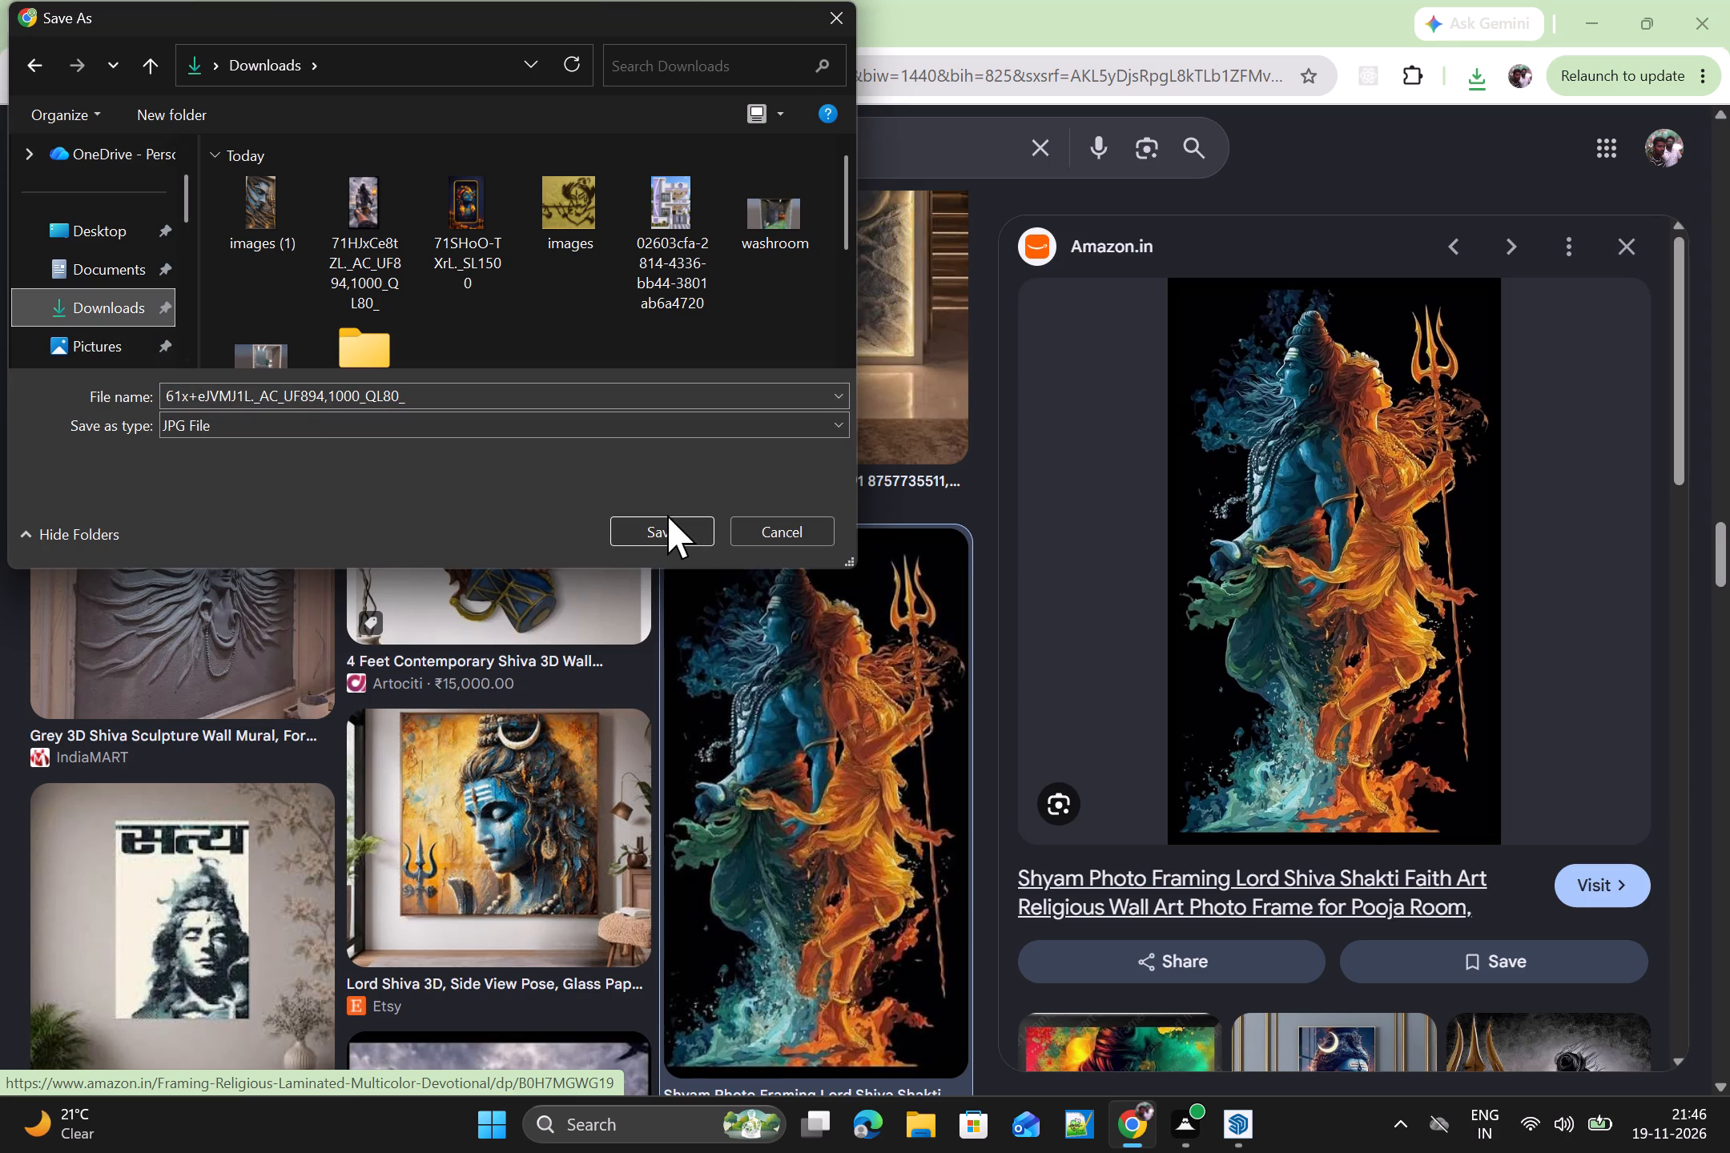
left_click(665, 524)
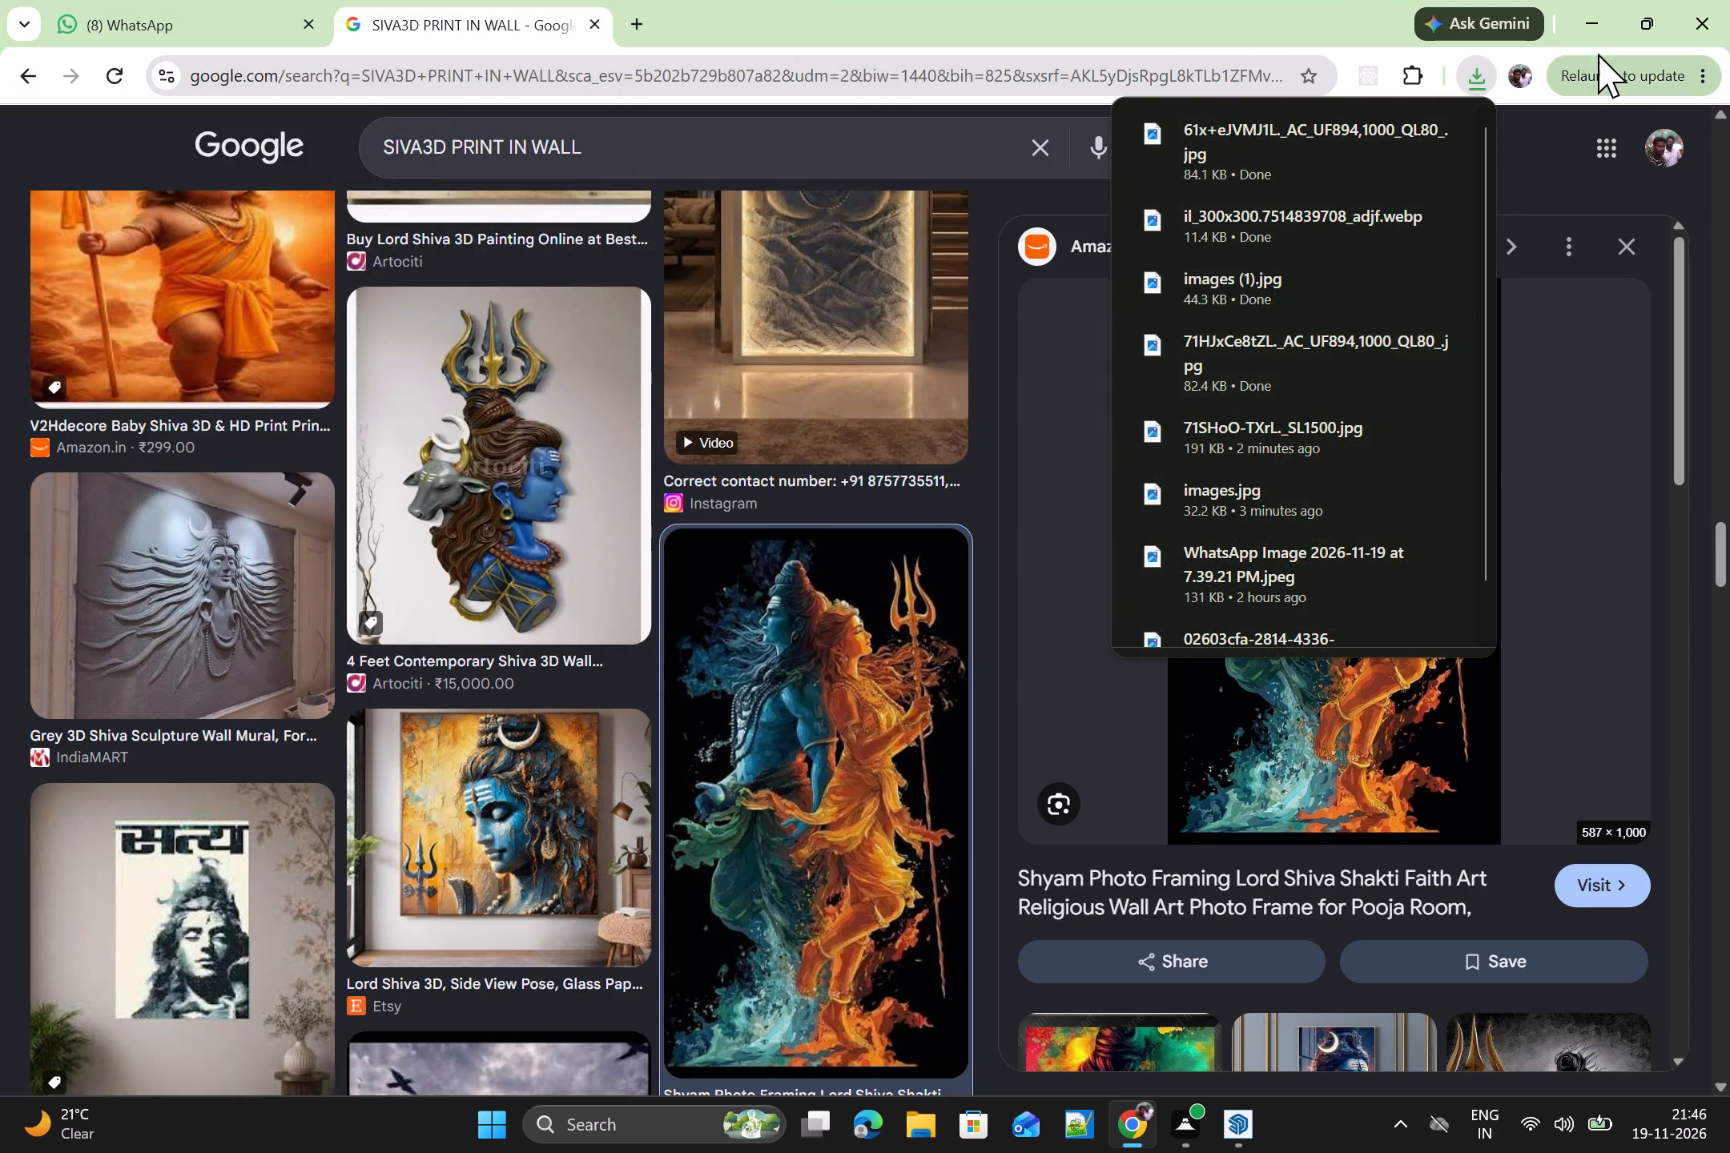
Switch to SketchUp and create a new material that uses the images (1) picture from Downloads as its texture.
left_click(1595, 34)
scroll(1000, 522, "down", 1)
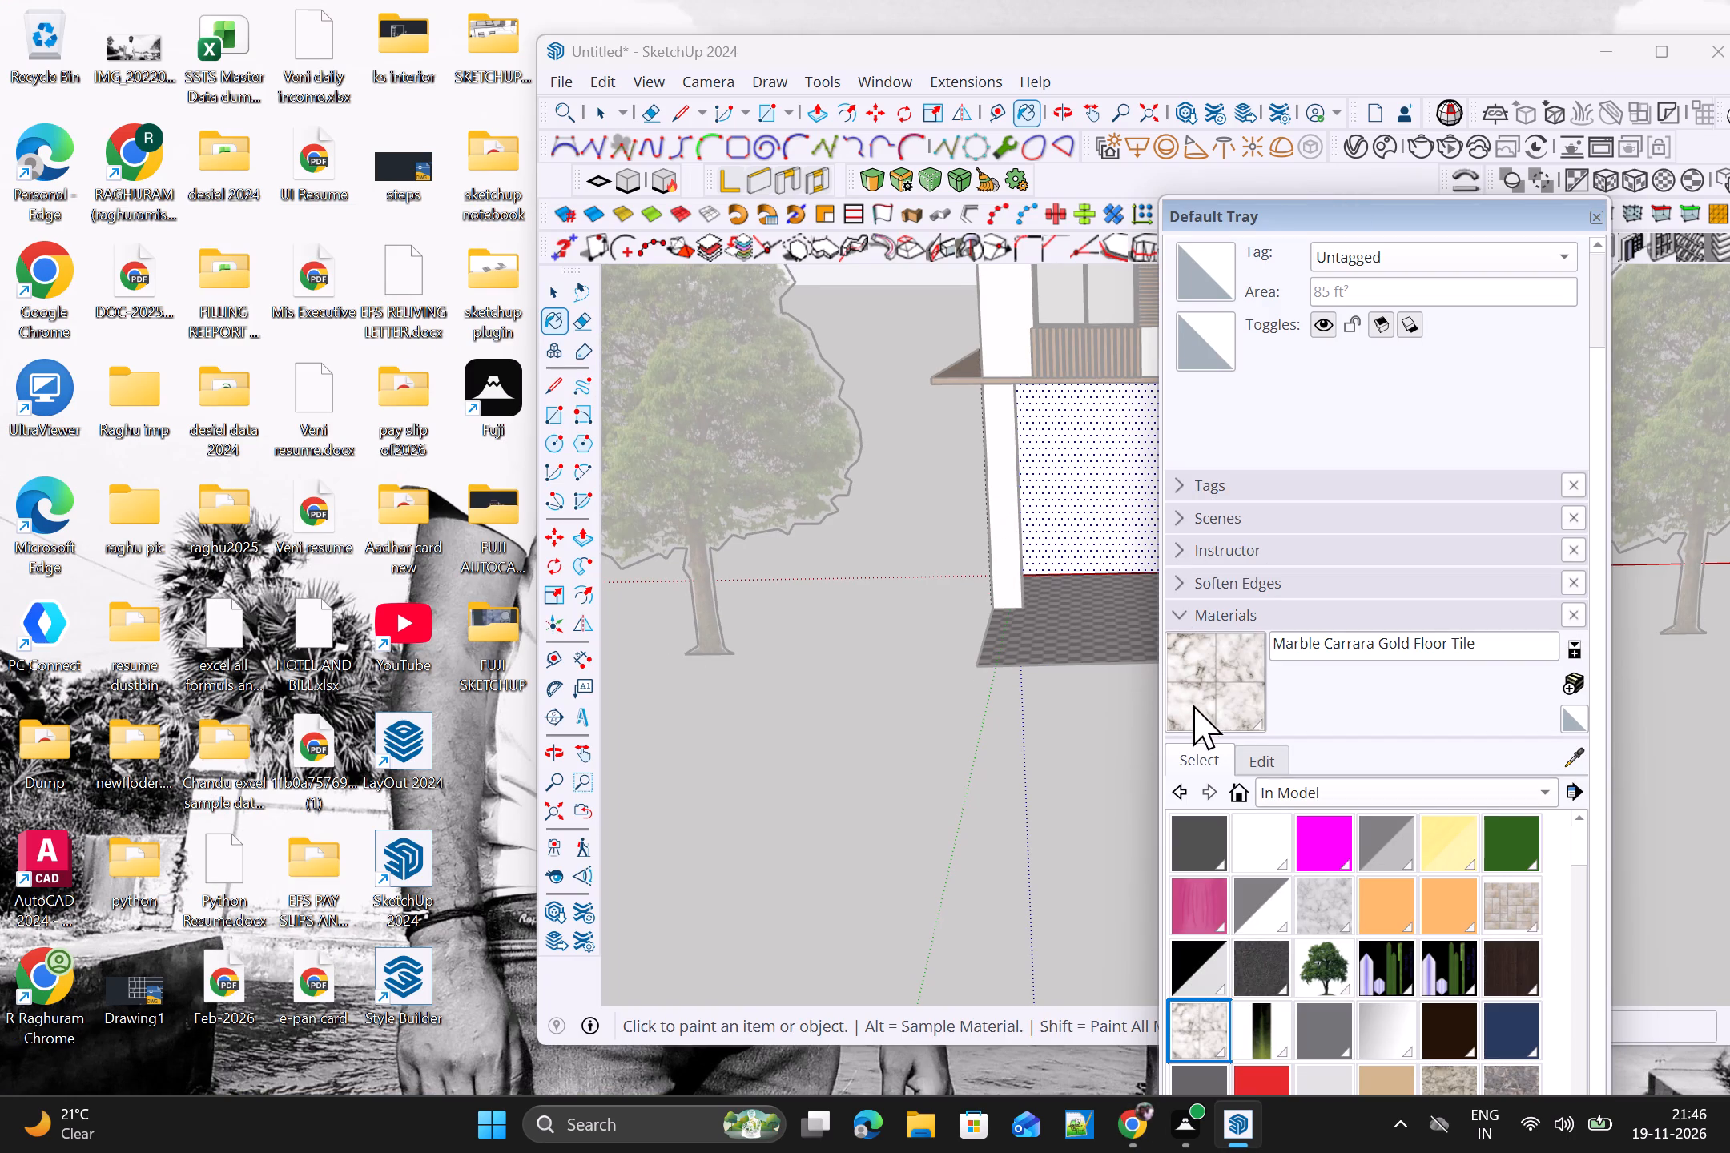
left_click(1576, 673)
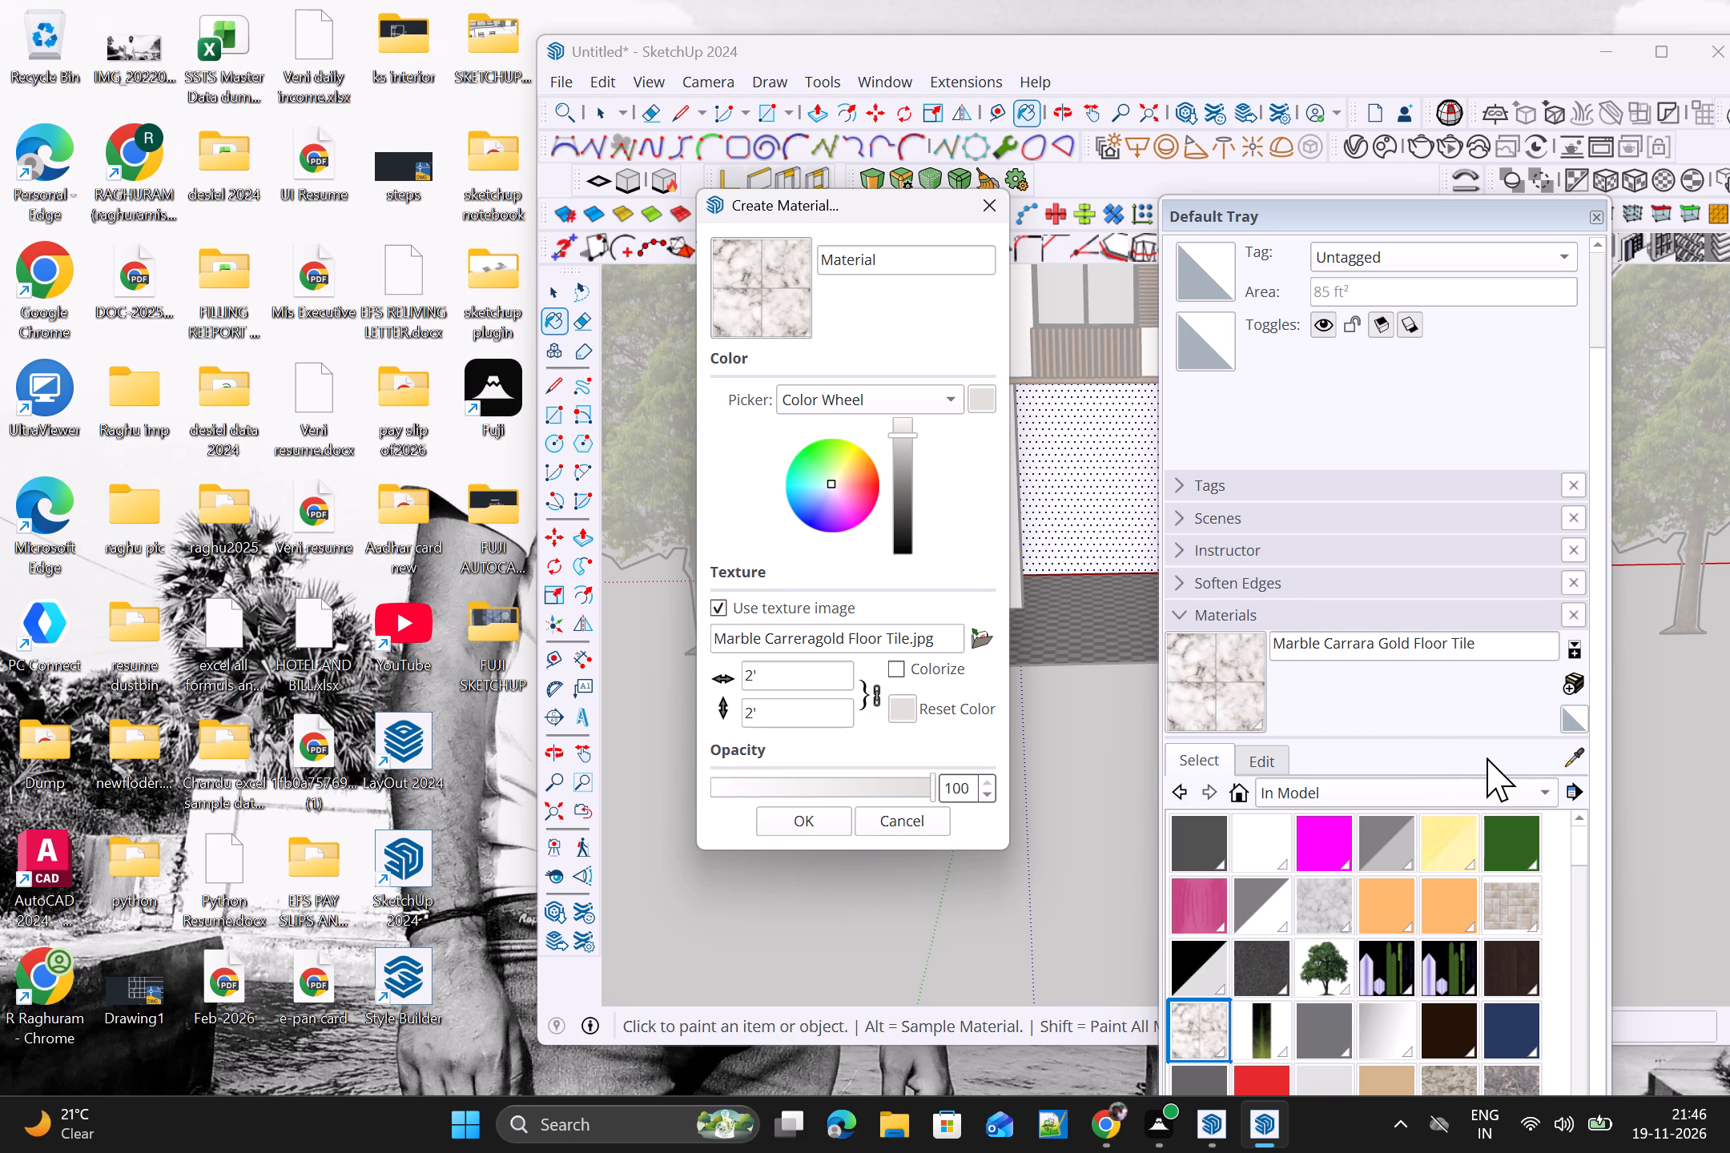
scroll(1487, 757, "up", 1)
left_click(1571, 687)
left_click(985, 635)
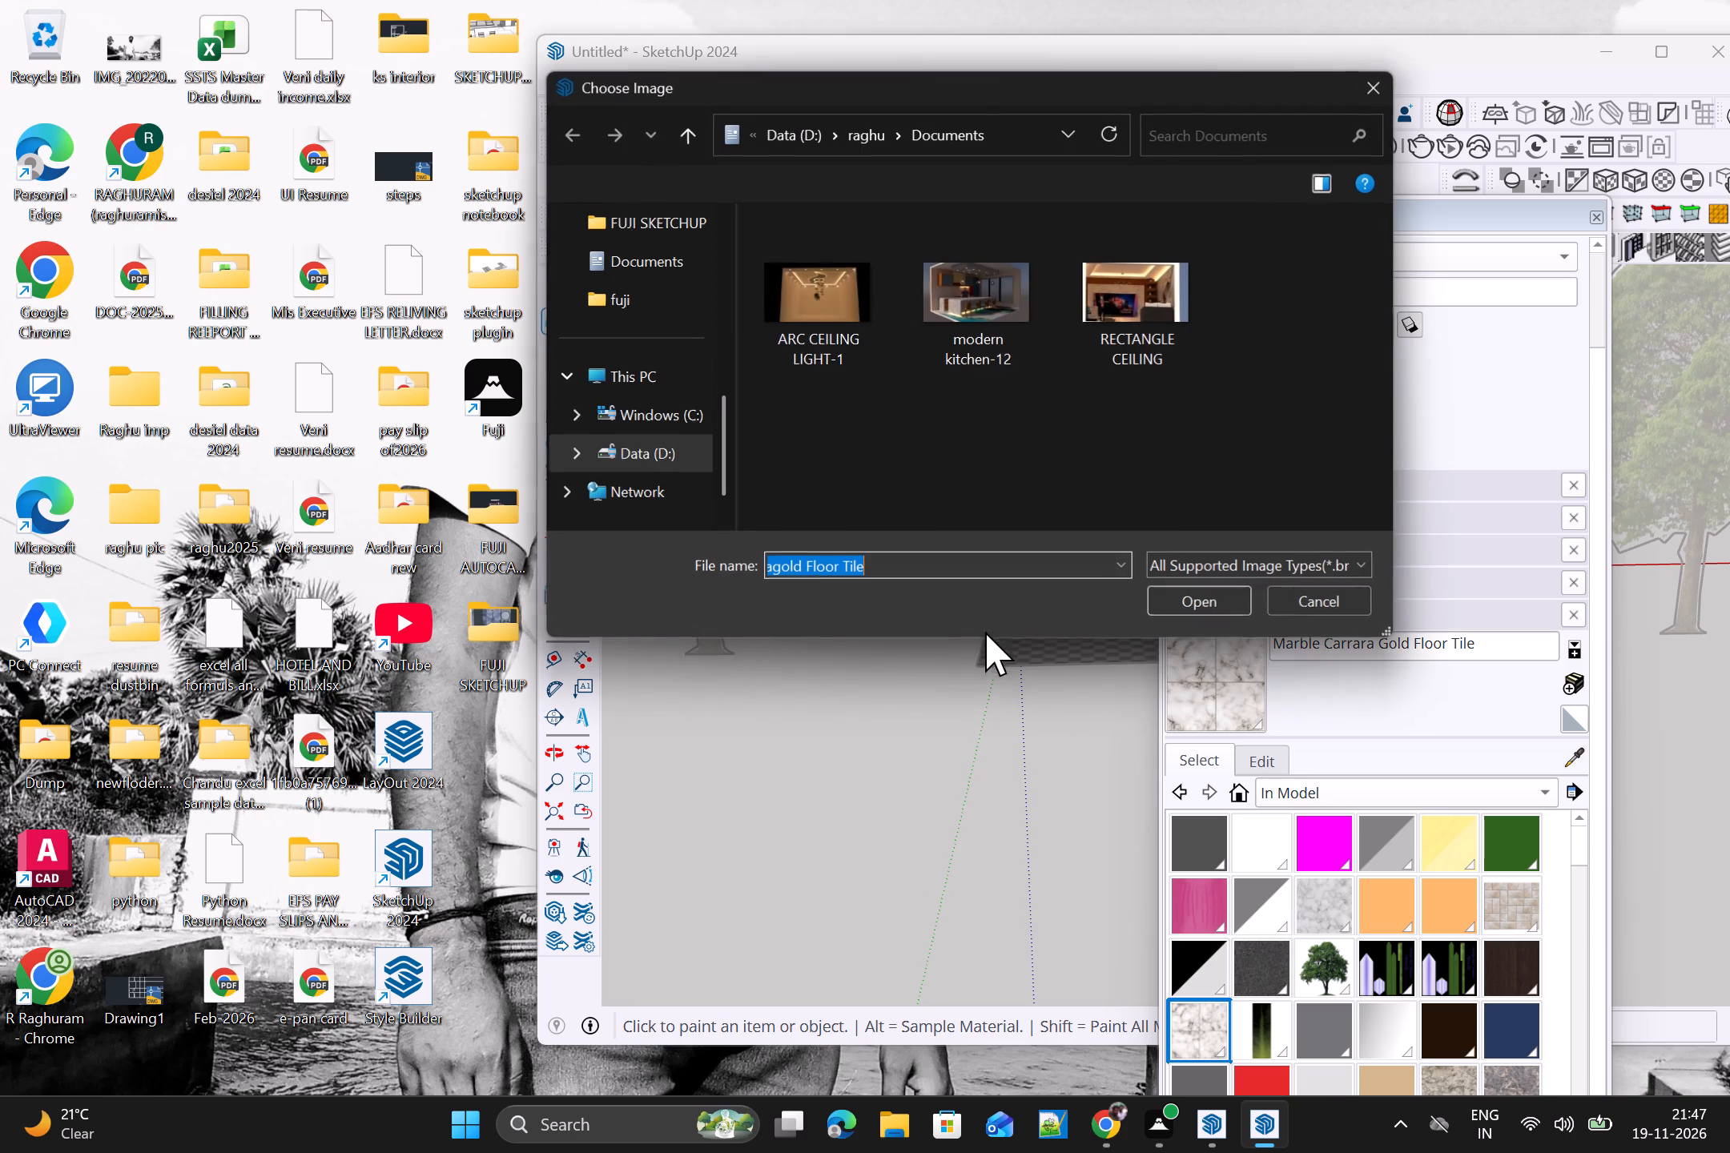
scroll(637, 376, "up", 1)
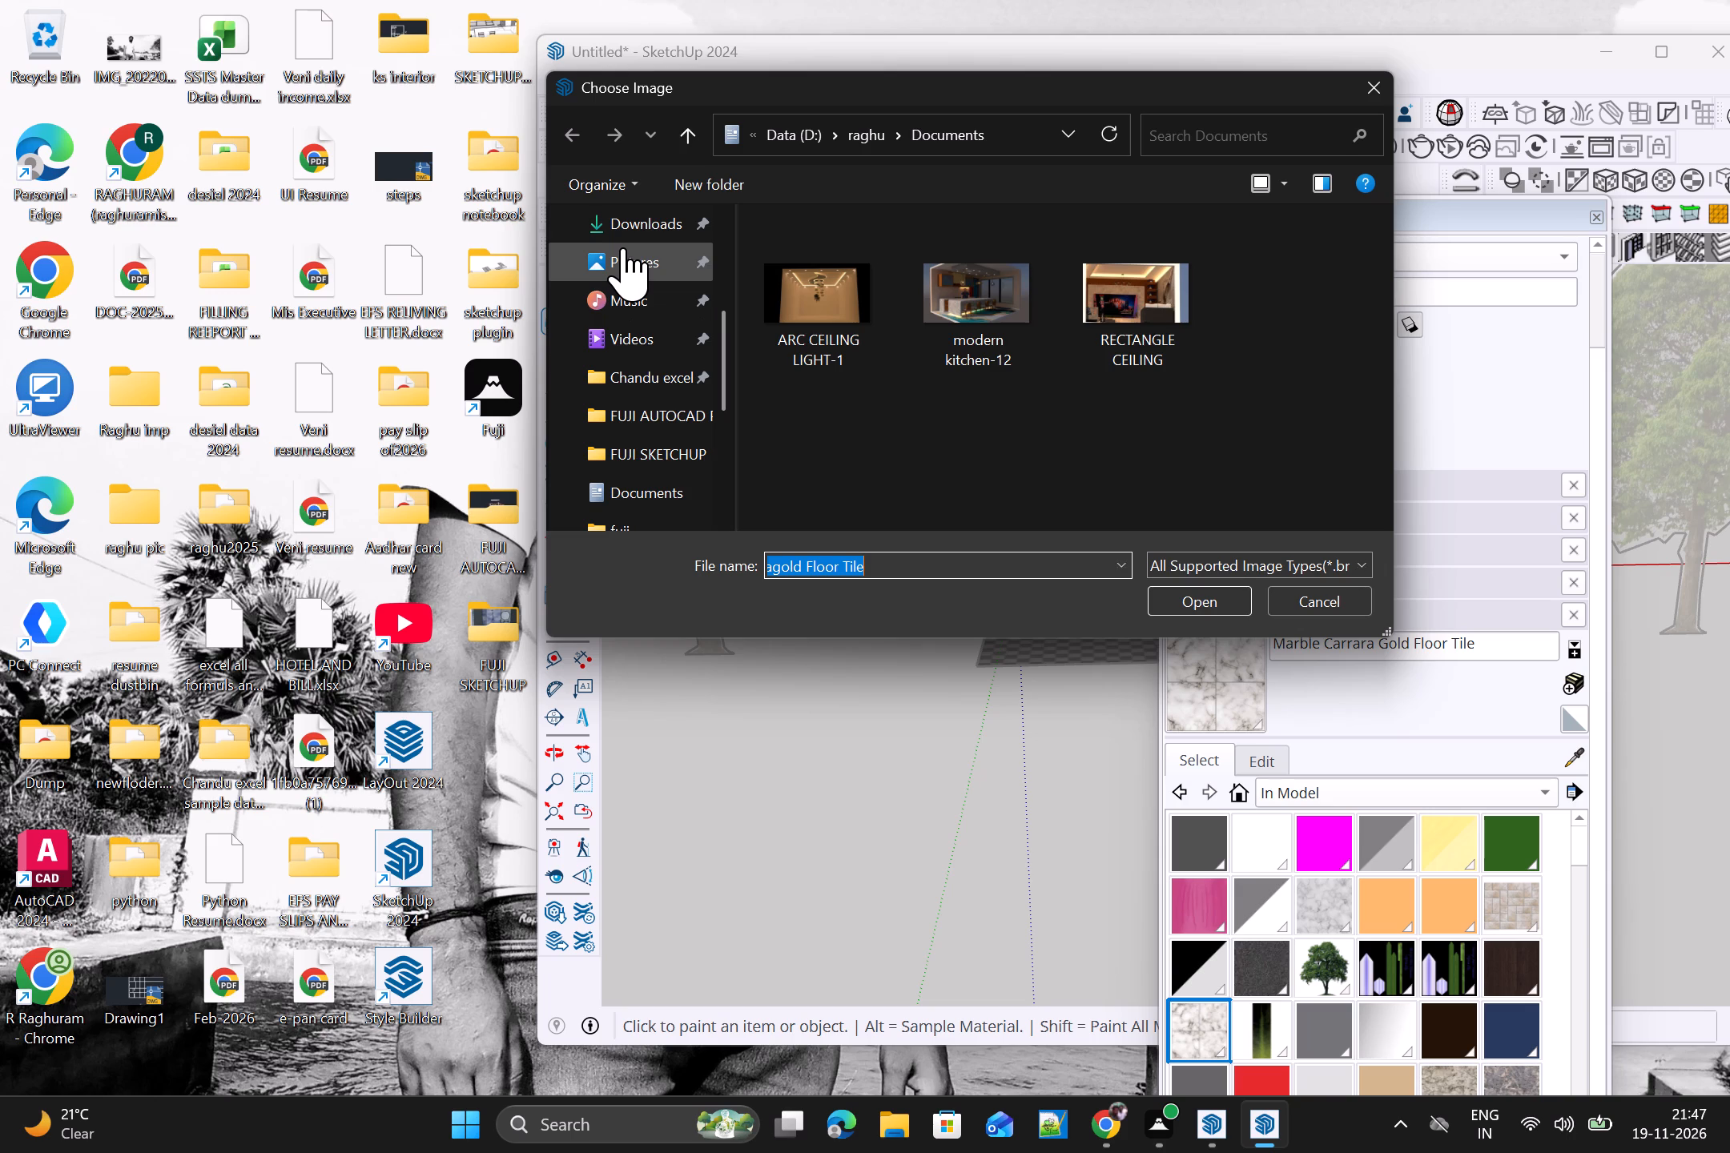
left_click(653, 219)
scroll(891, 303, "up", 1)
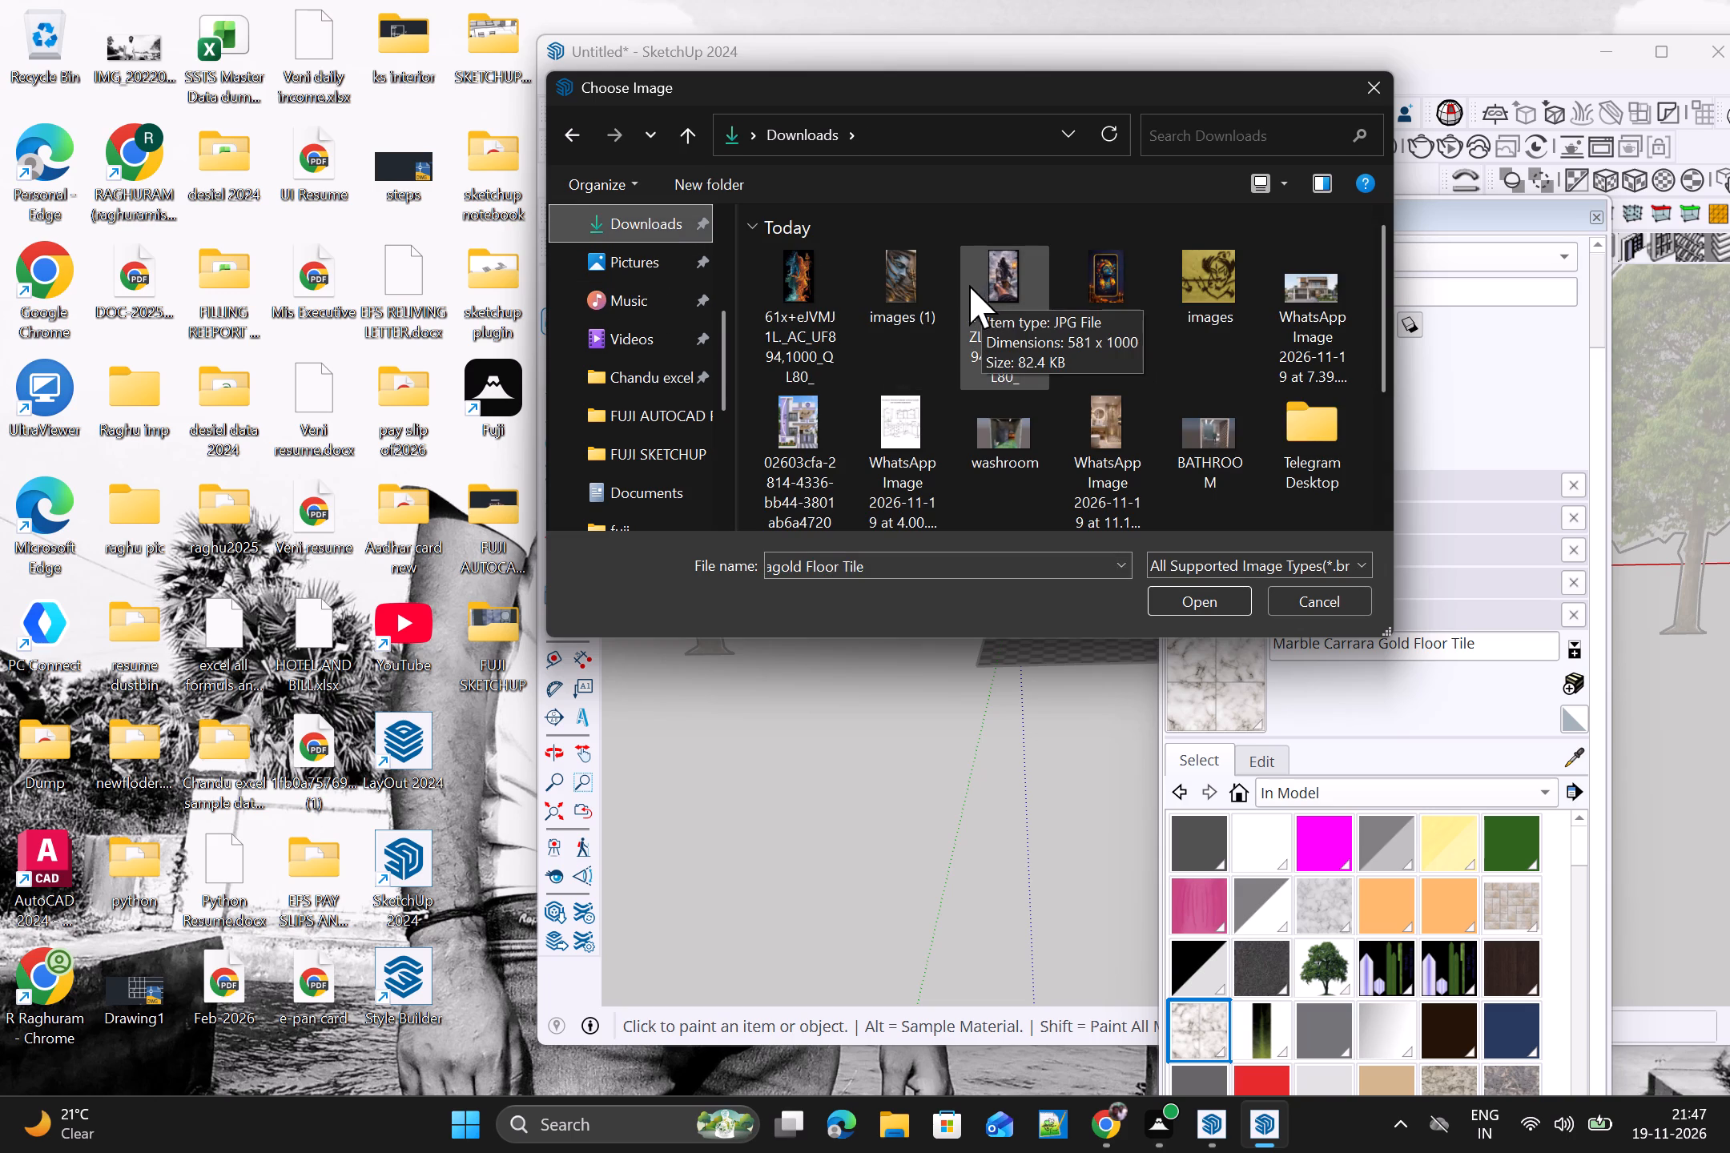
left_click(909, 293)
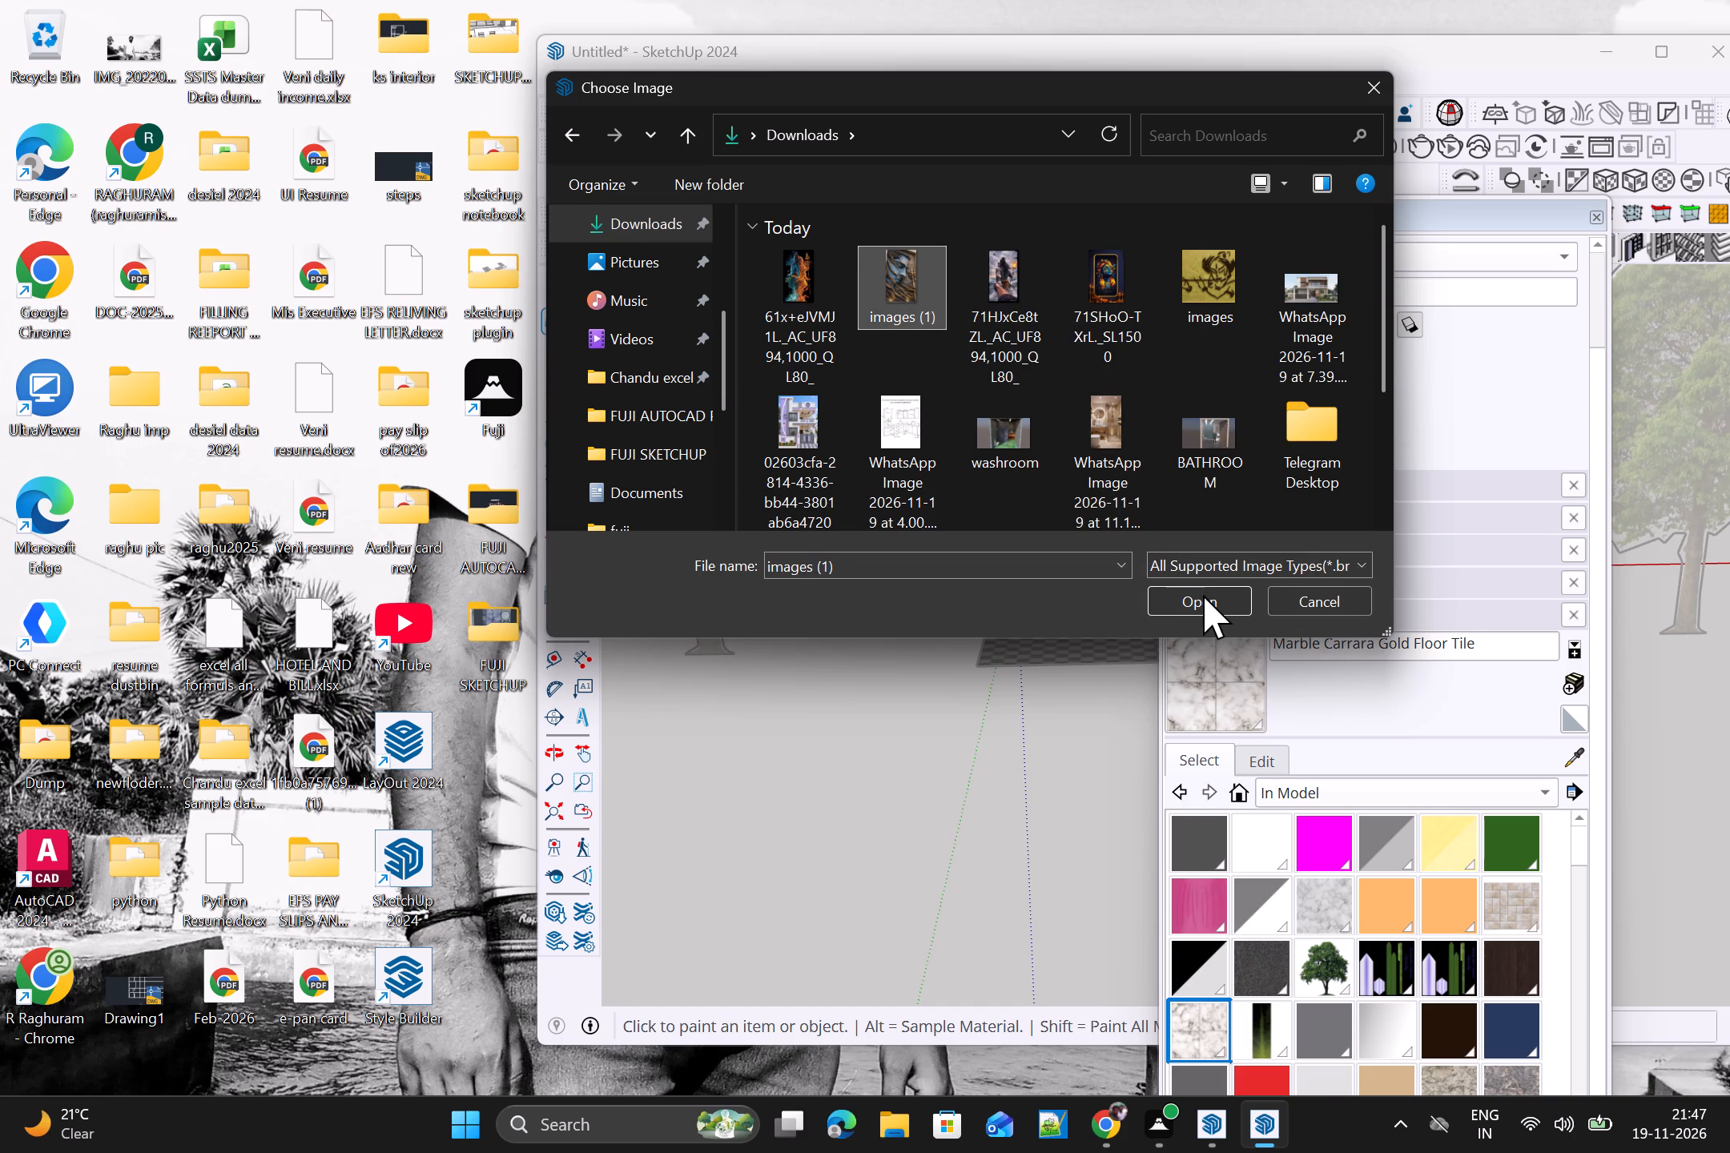
left_click(1203, 600)
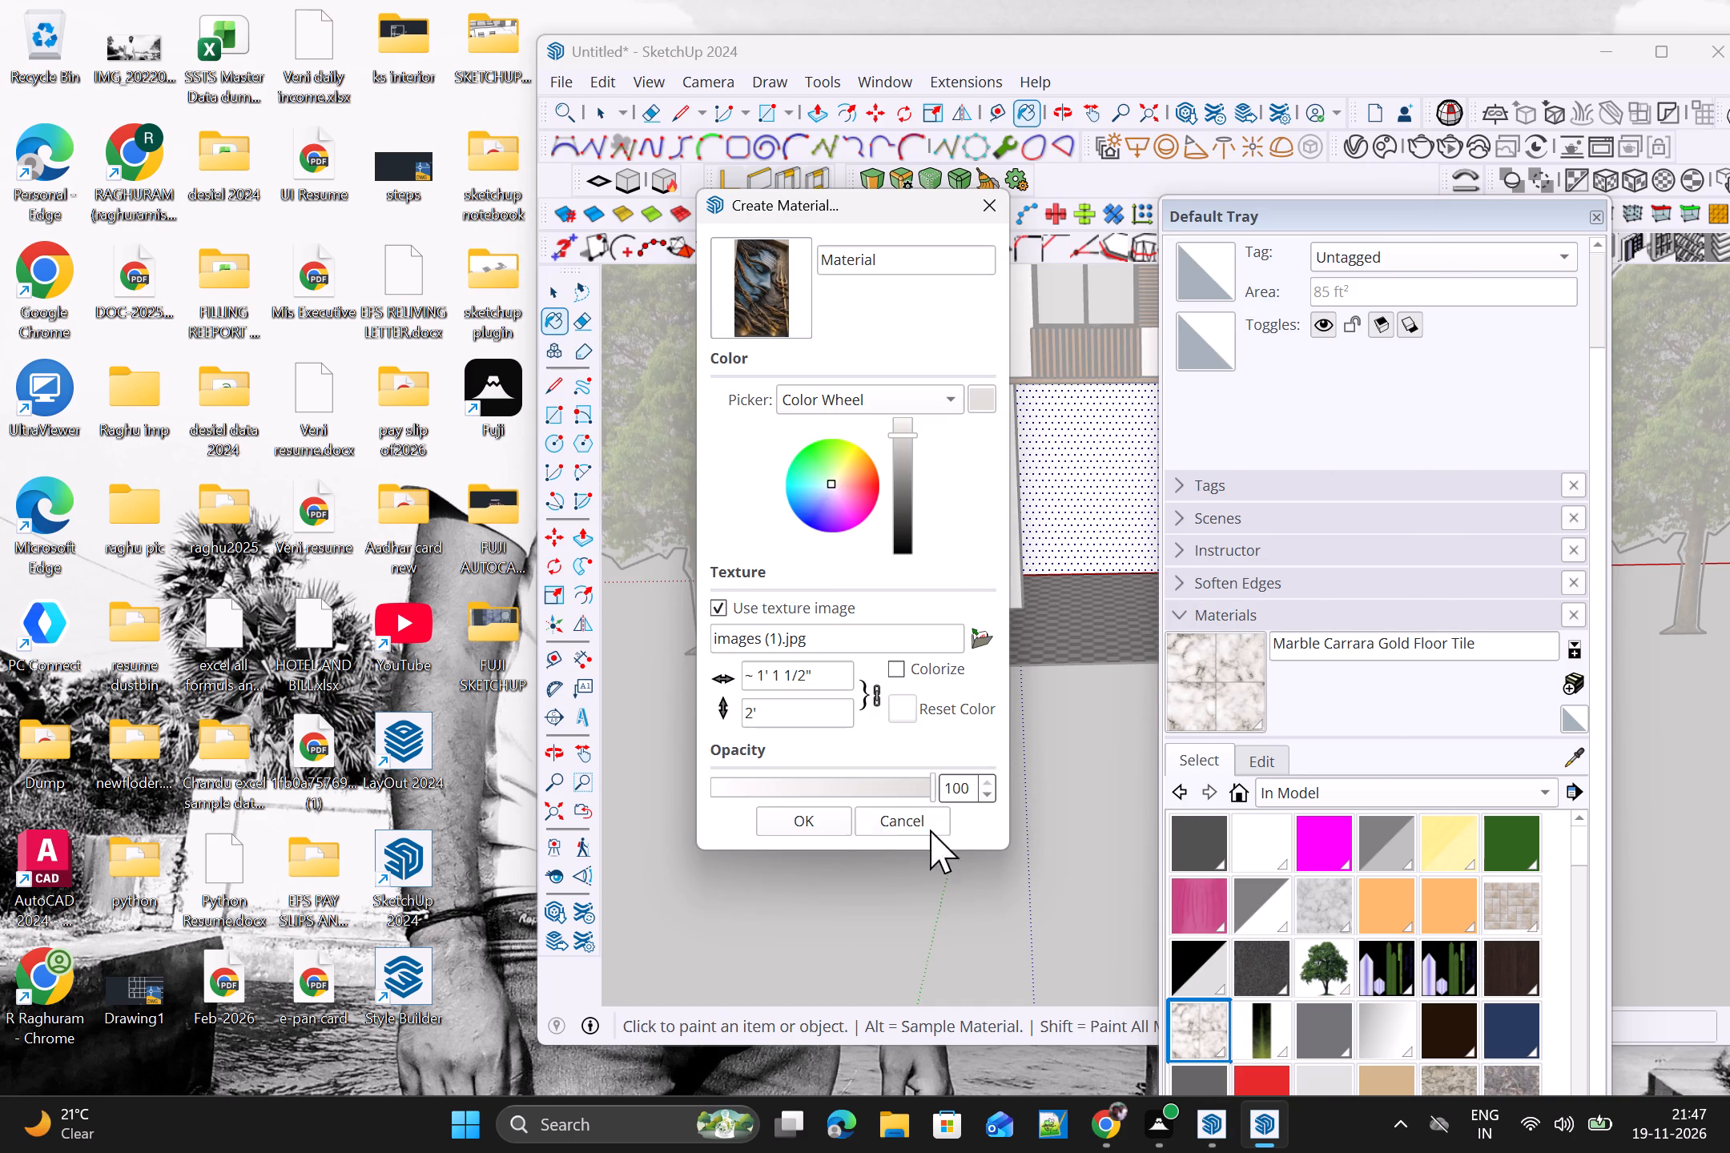
left_click(819, 814)
Paint the selected ground-floor porch wall with the Shiva image material and fit it as a single picture using cubic projection.
left_click(1088, 488)
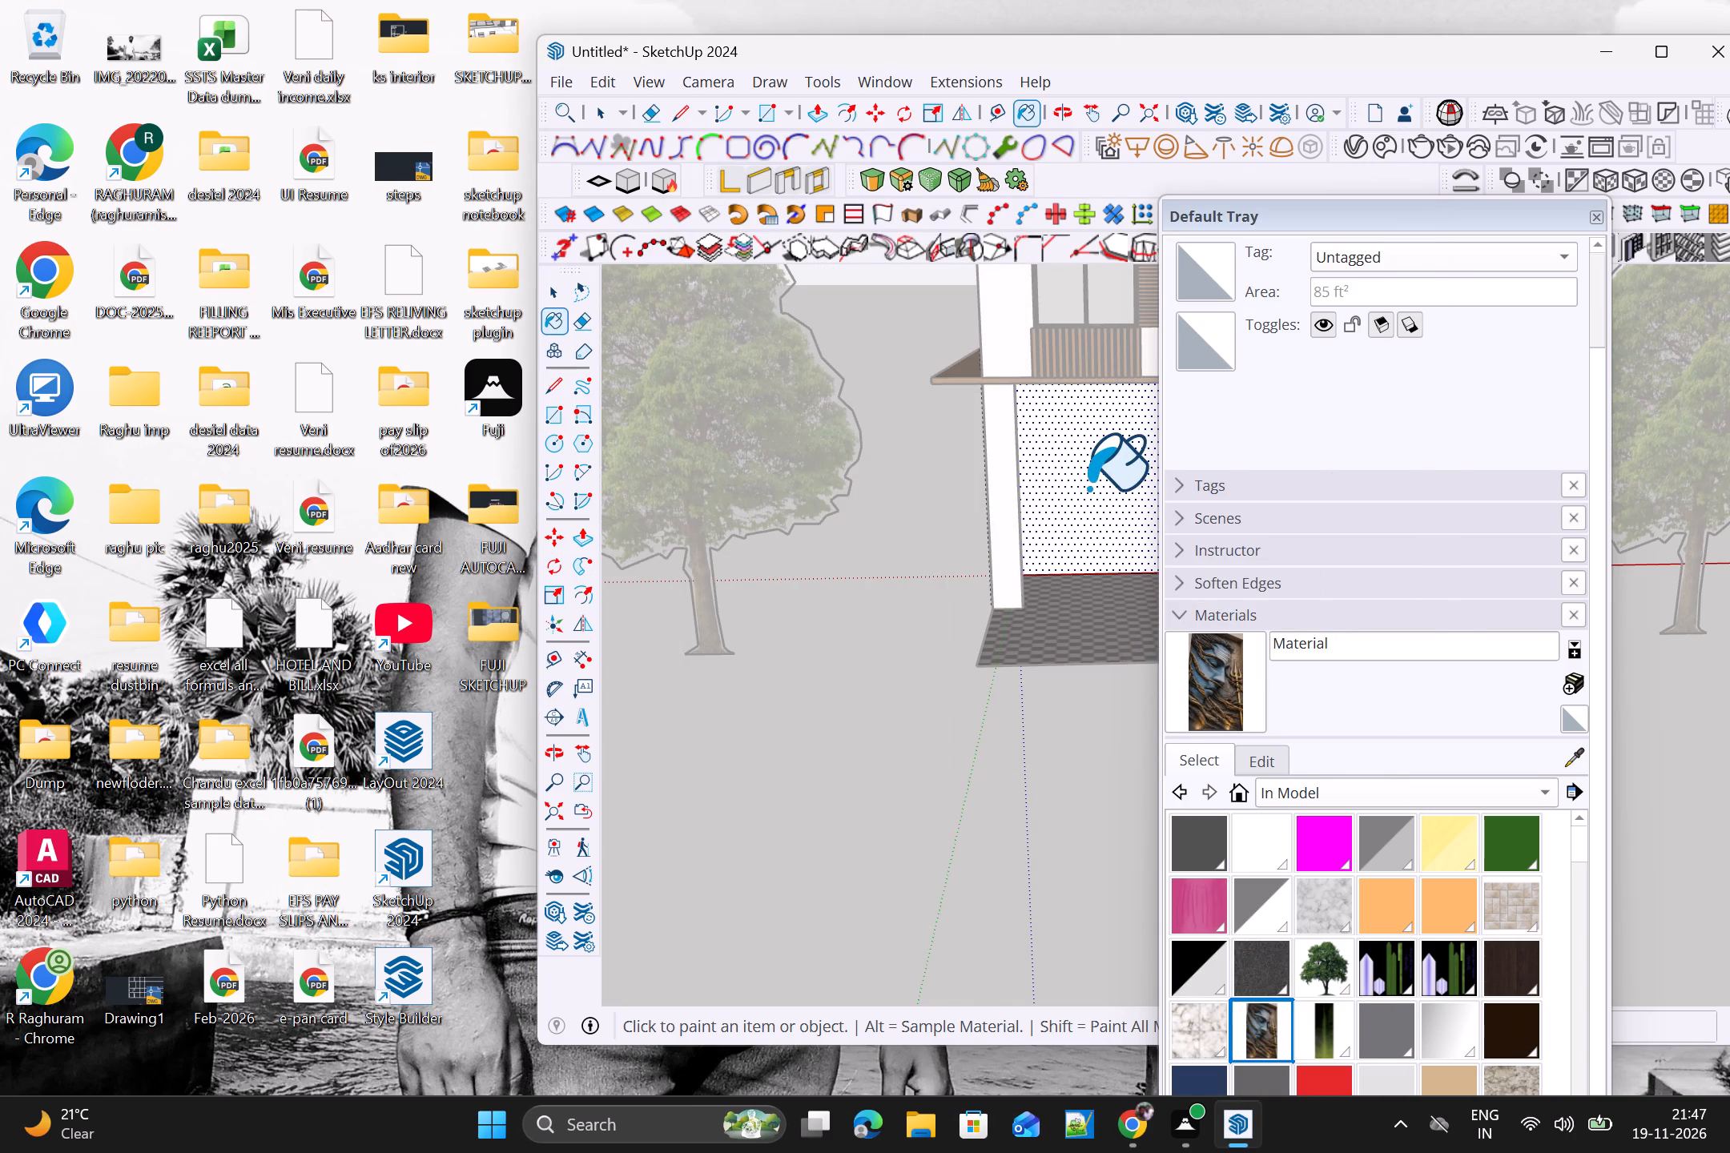
left_click(1637, 183)
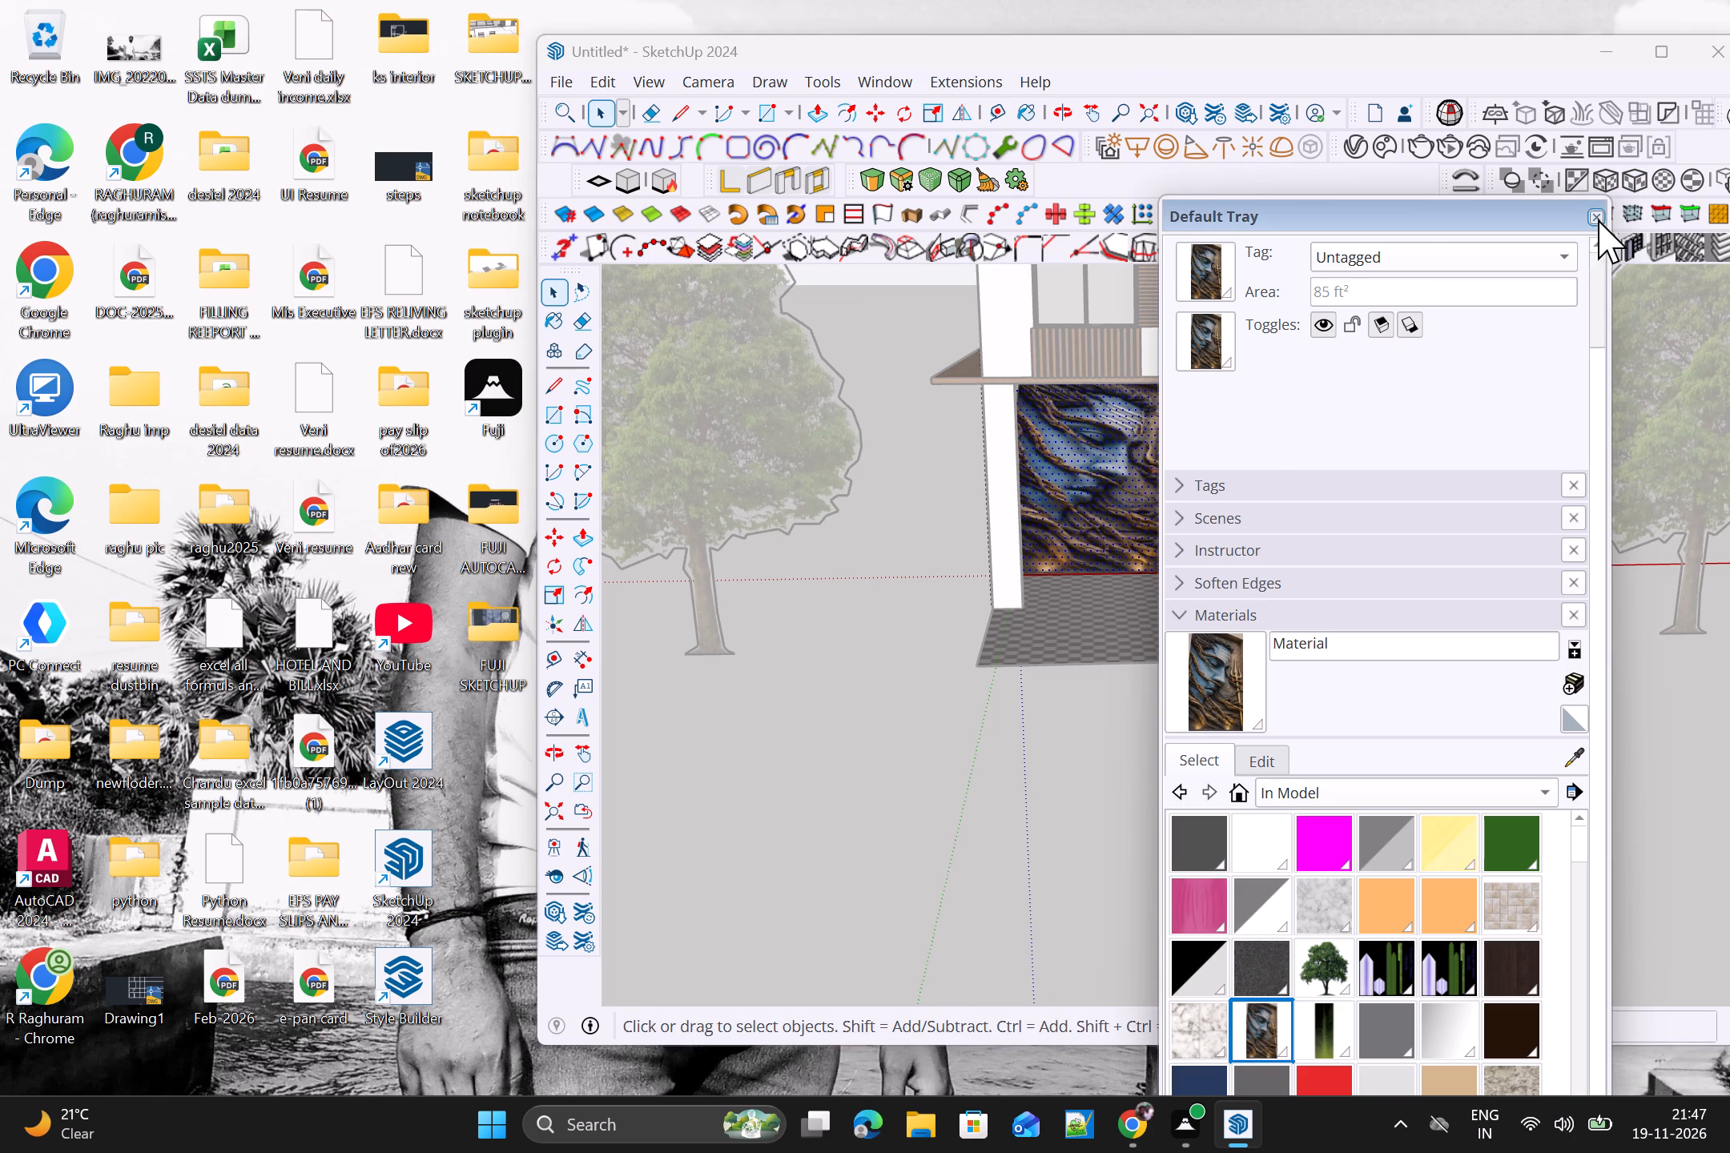
left_click(1598, 219)
left_click(1475, 769)
Examine the Shiva wall art and the overall front elevation from several distances and angles.
scroll(1466, 762, "down", 2)
middle_click_drag(1469, 770, 1426, 666)
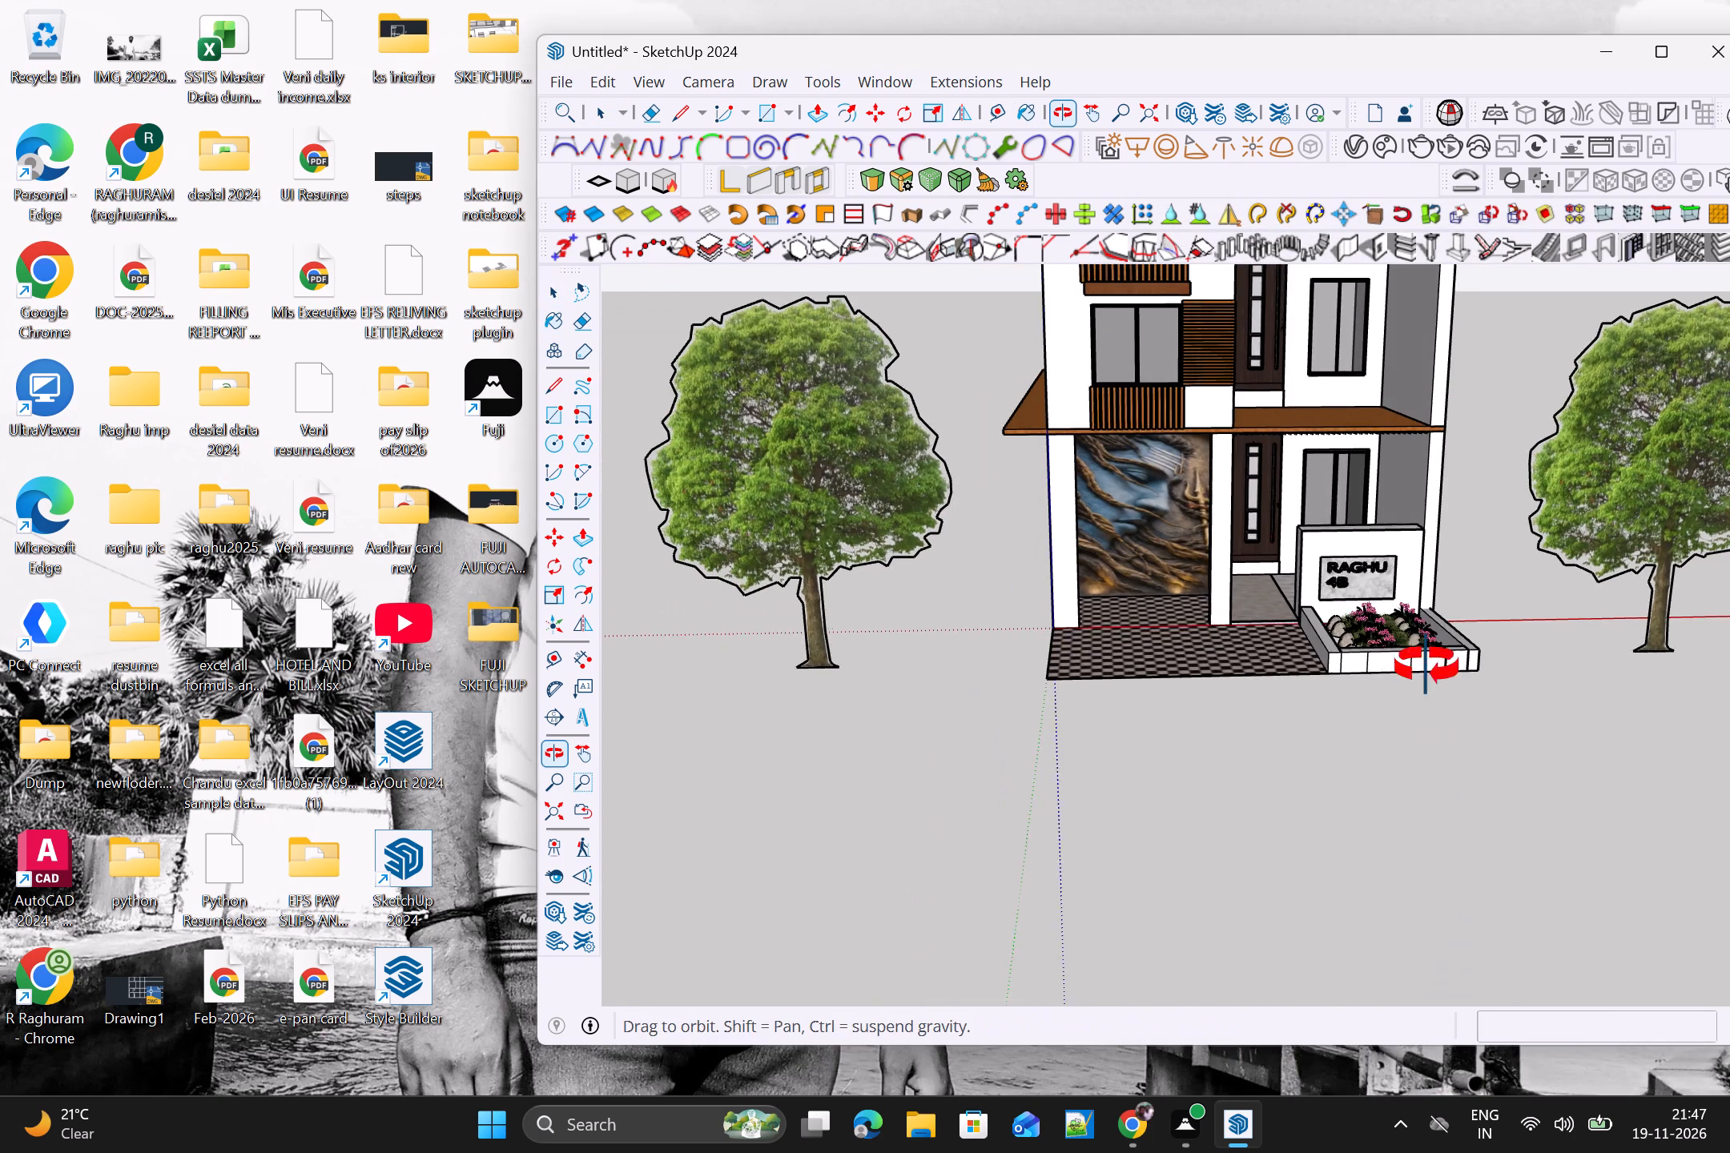
middle_click_drag(1426, 666, 1396, 773)
scroll(1382, 773, "up", 2)
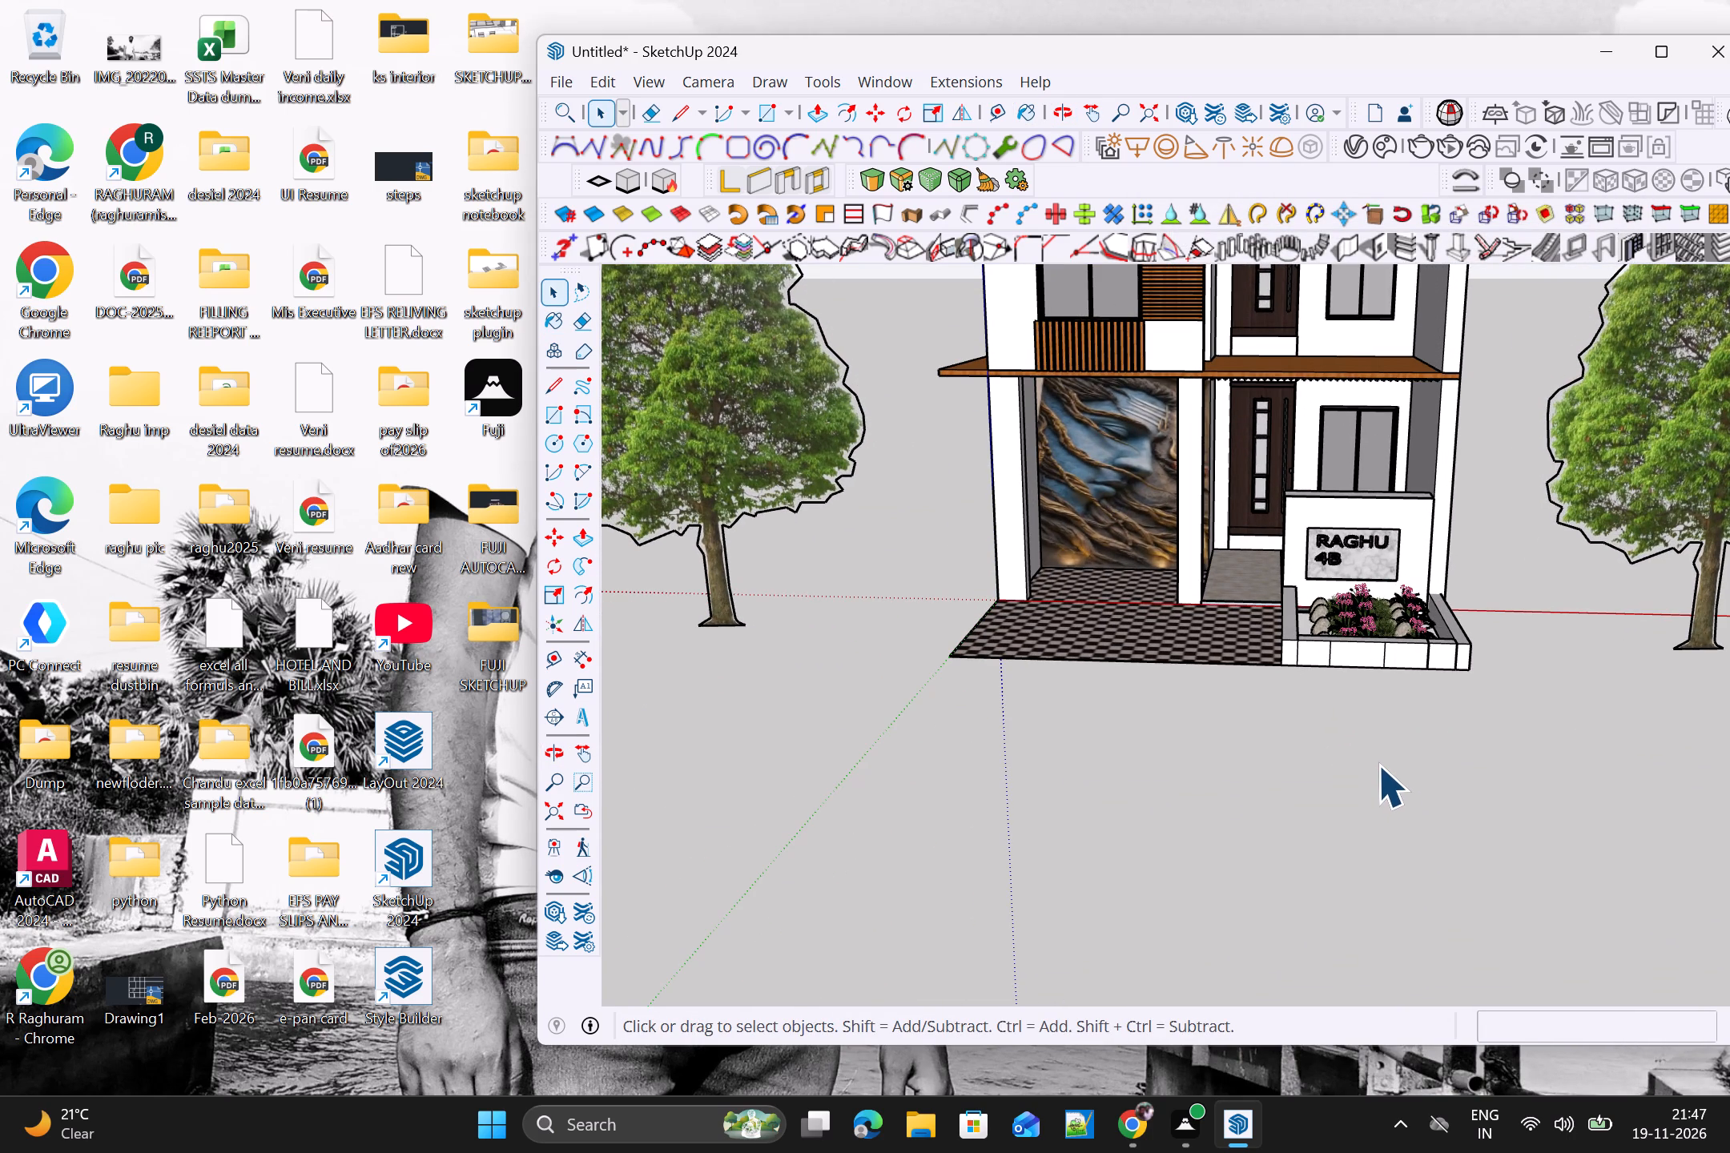
scroll(1273, 684, "down", 4)
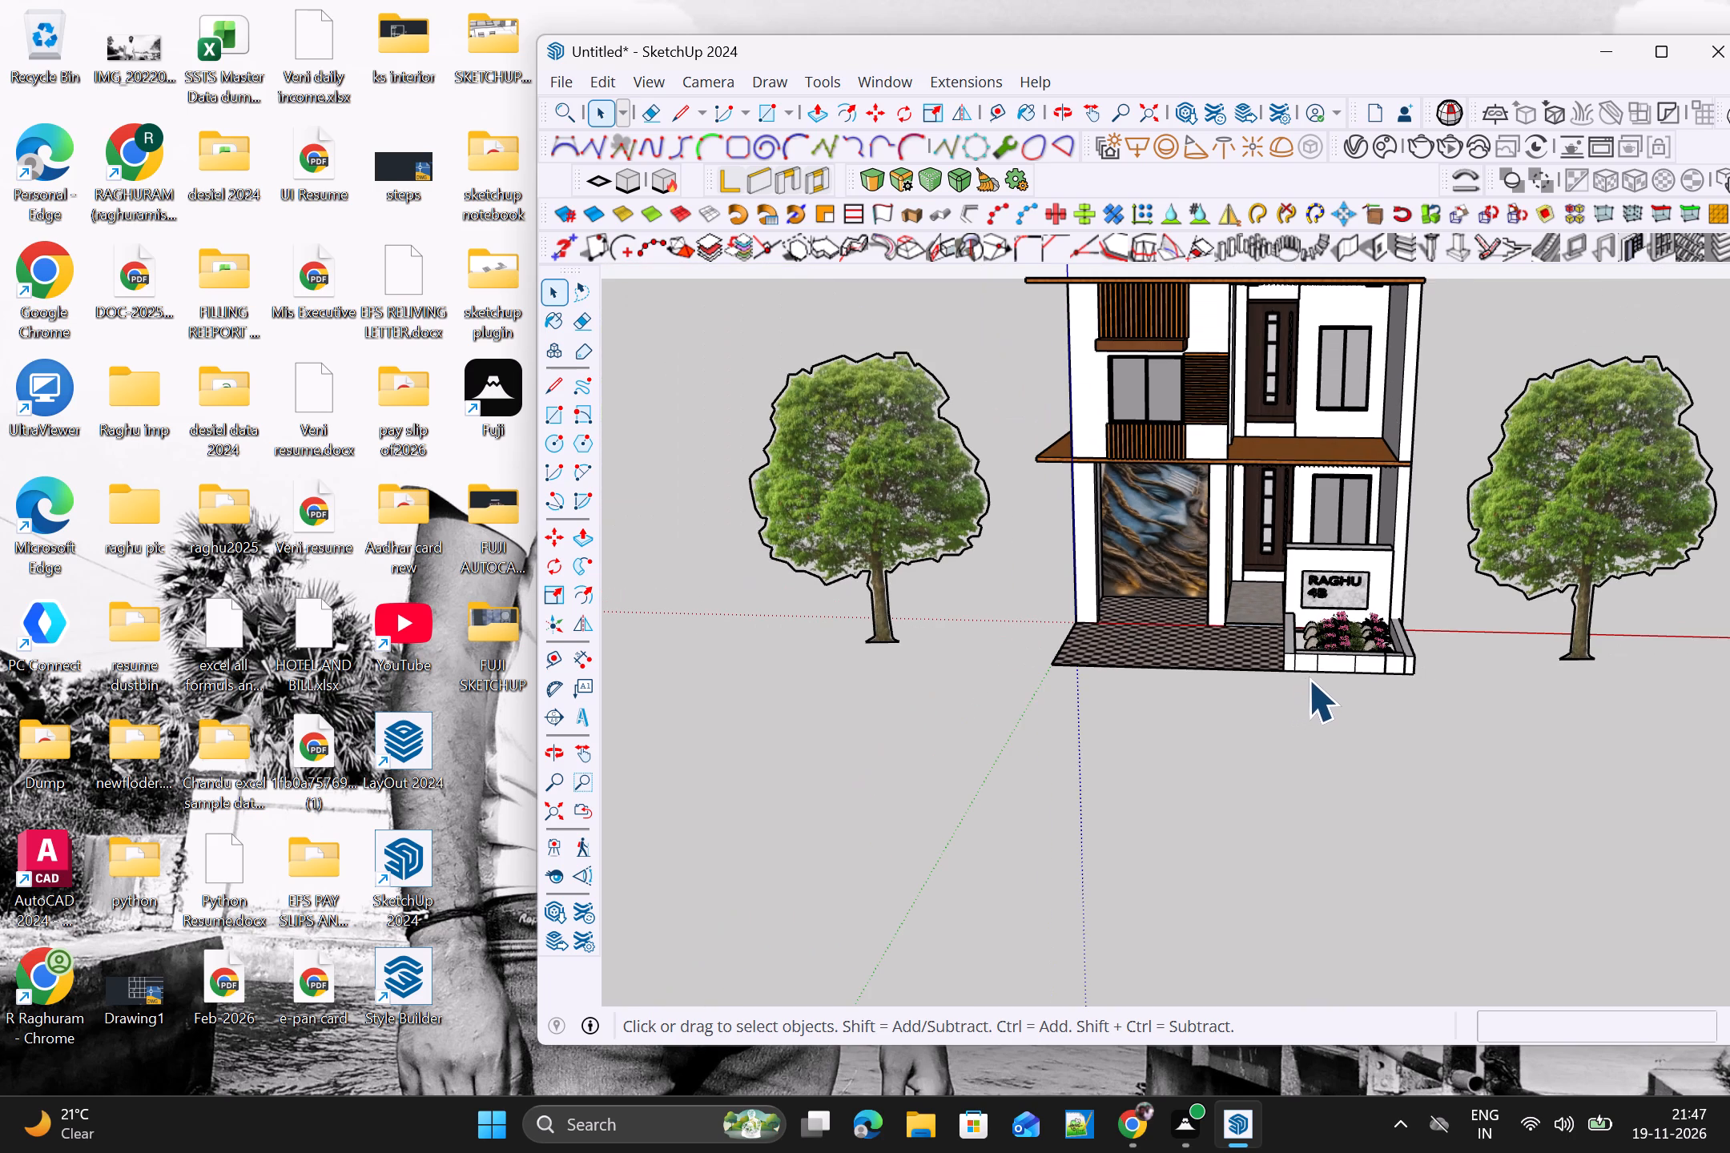
middle_click_drag(1418, 652, 1251, 803, "shift")
middle_click_drag(1253, 796, 1330, 545)
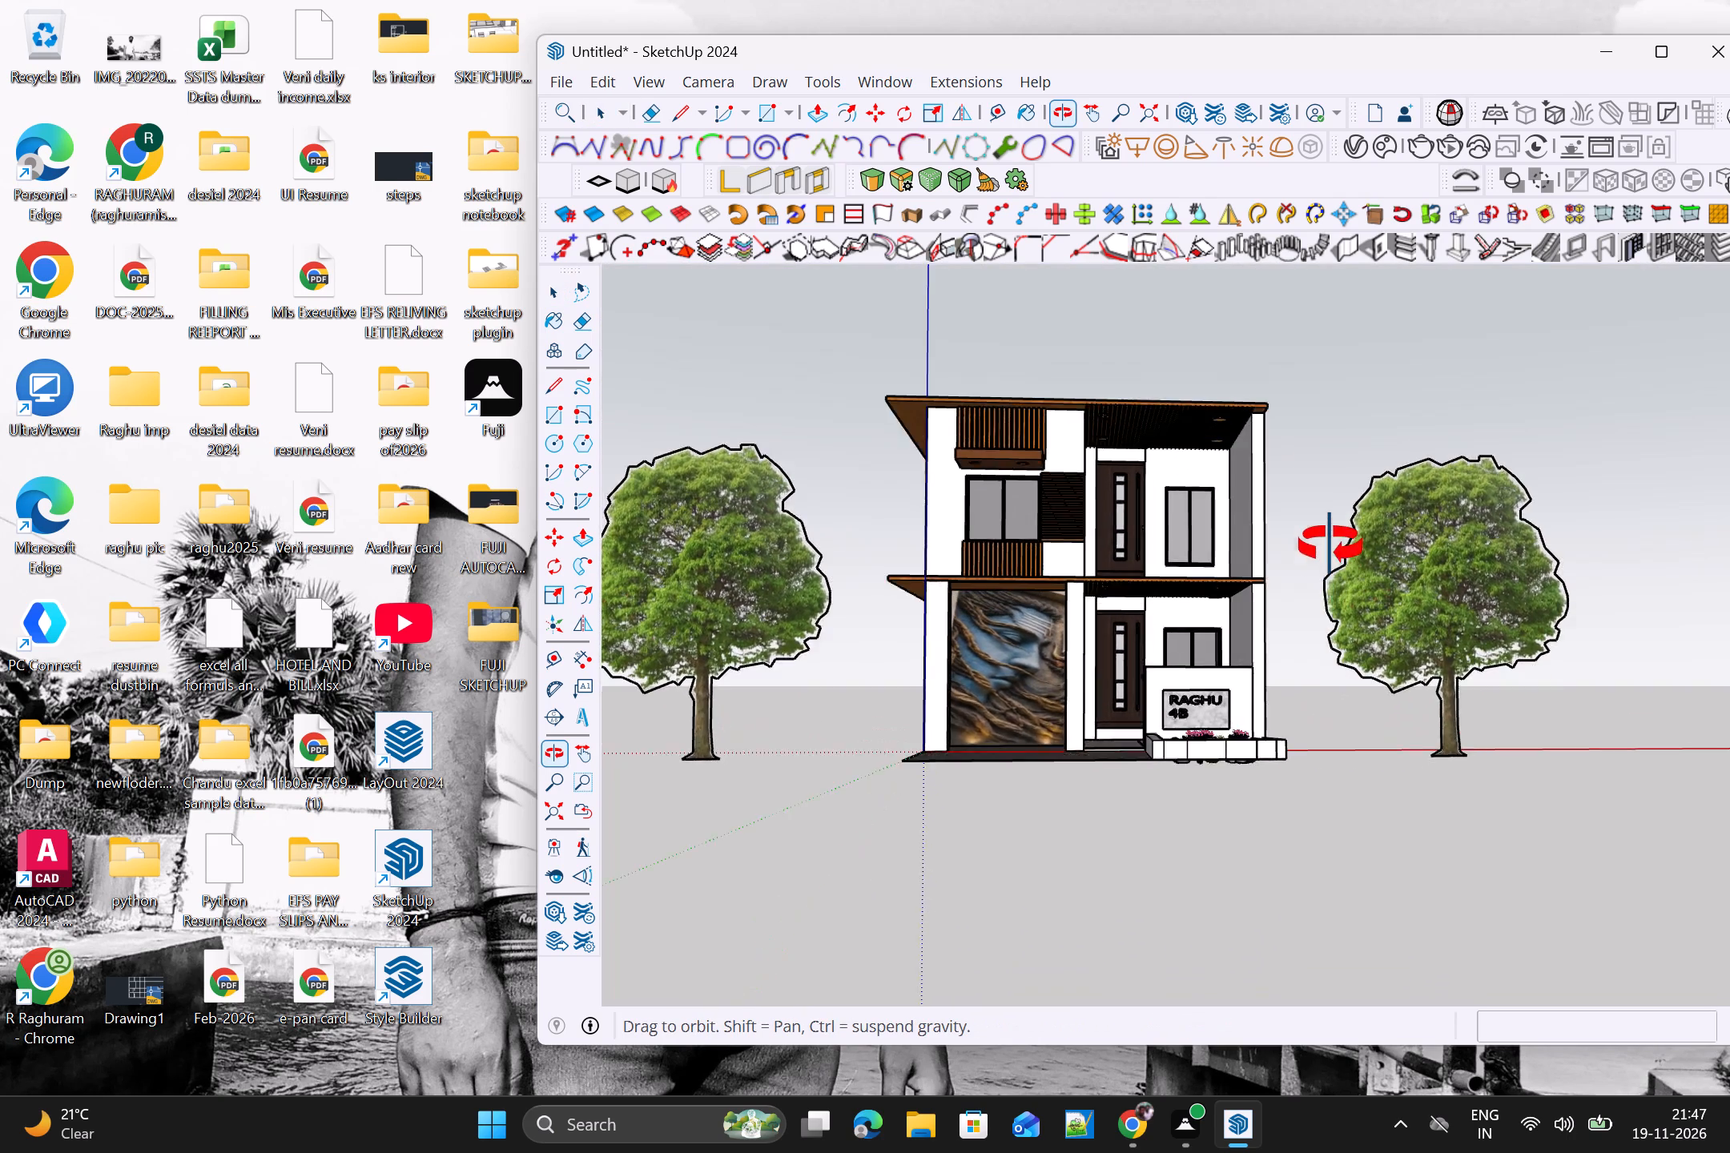
middle_click_drag(1330, 545, 1240, 623)
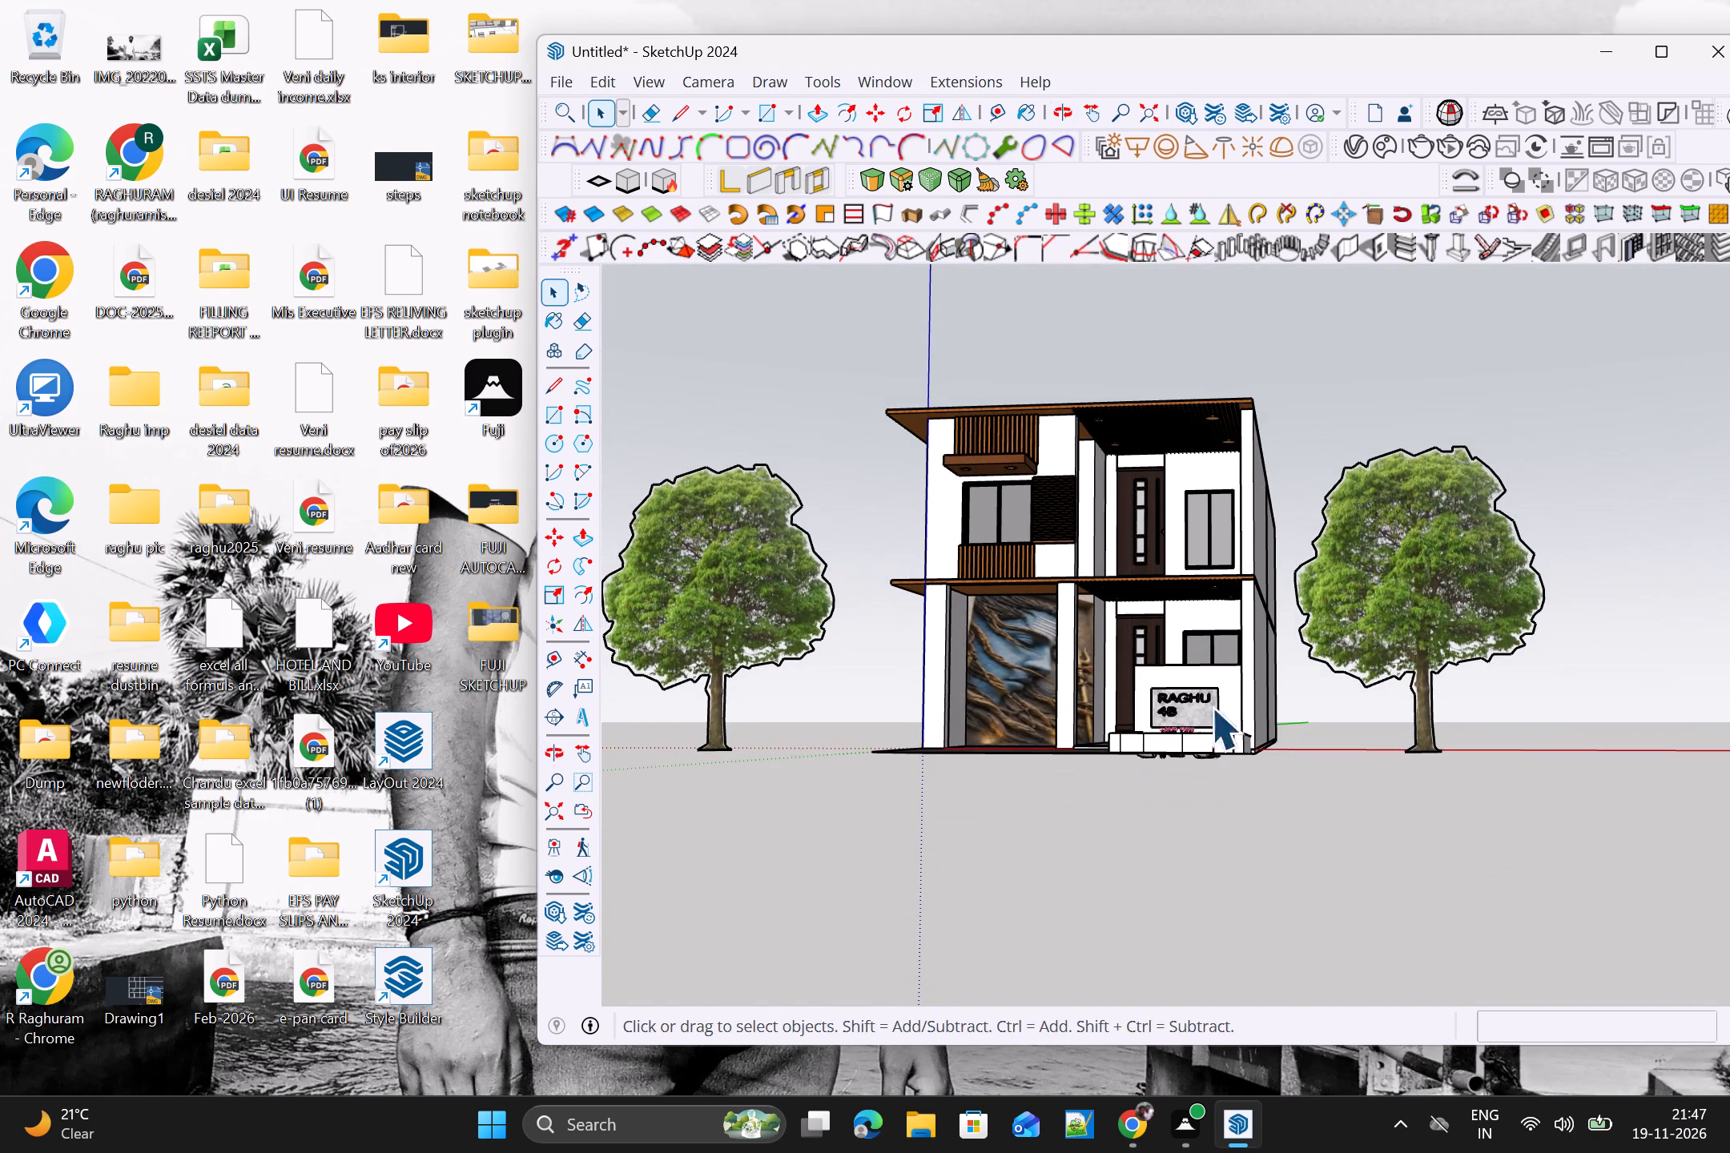
Draw a rectangle of about 6' 6" by 8' 5" across the open underside of the flower planter to close it.
scroll(1208, 757, "up", 1)
middle_click_drag(1209, 756, 1167, 534)
scroll(1140, 689, "up", 4)
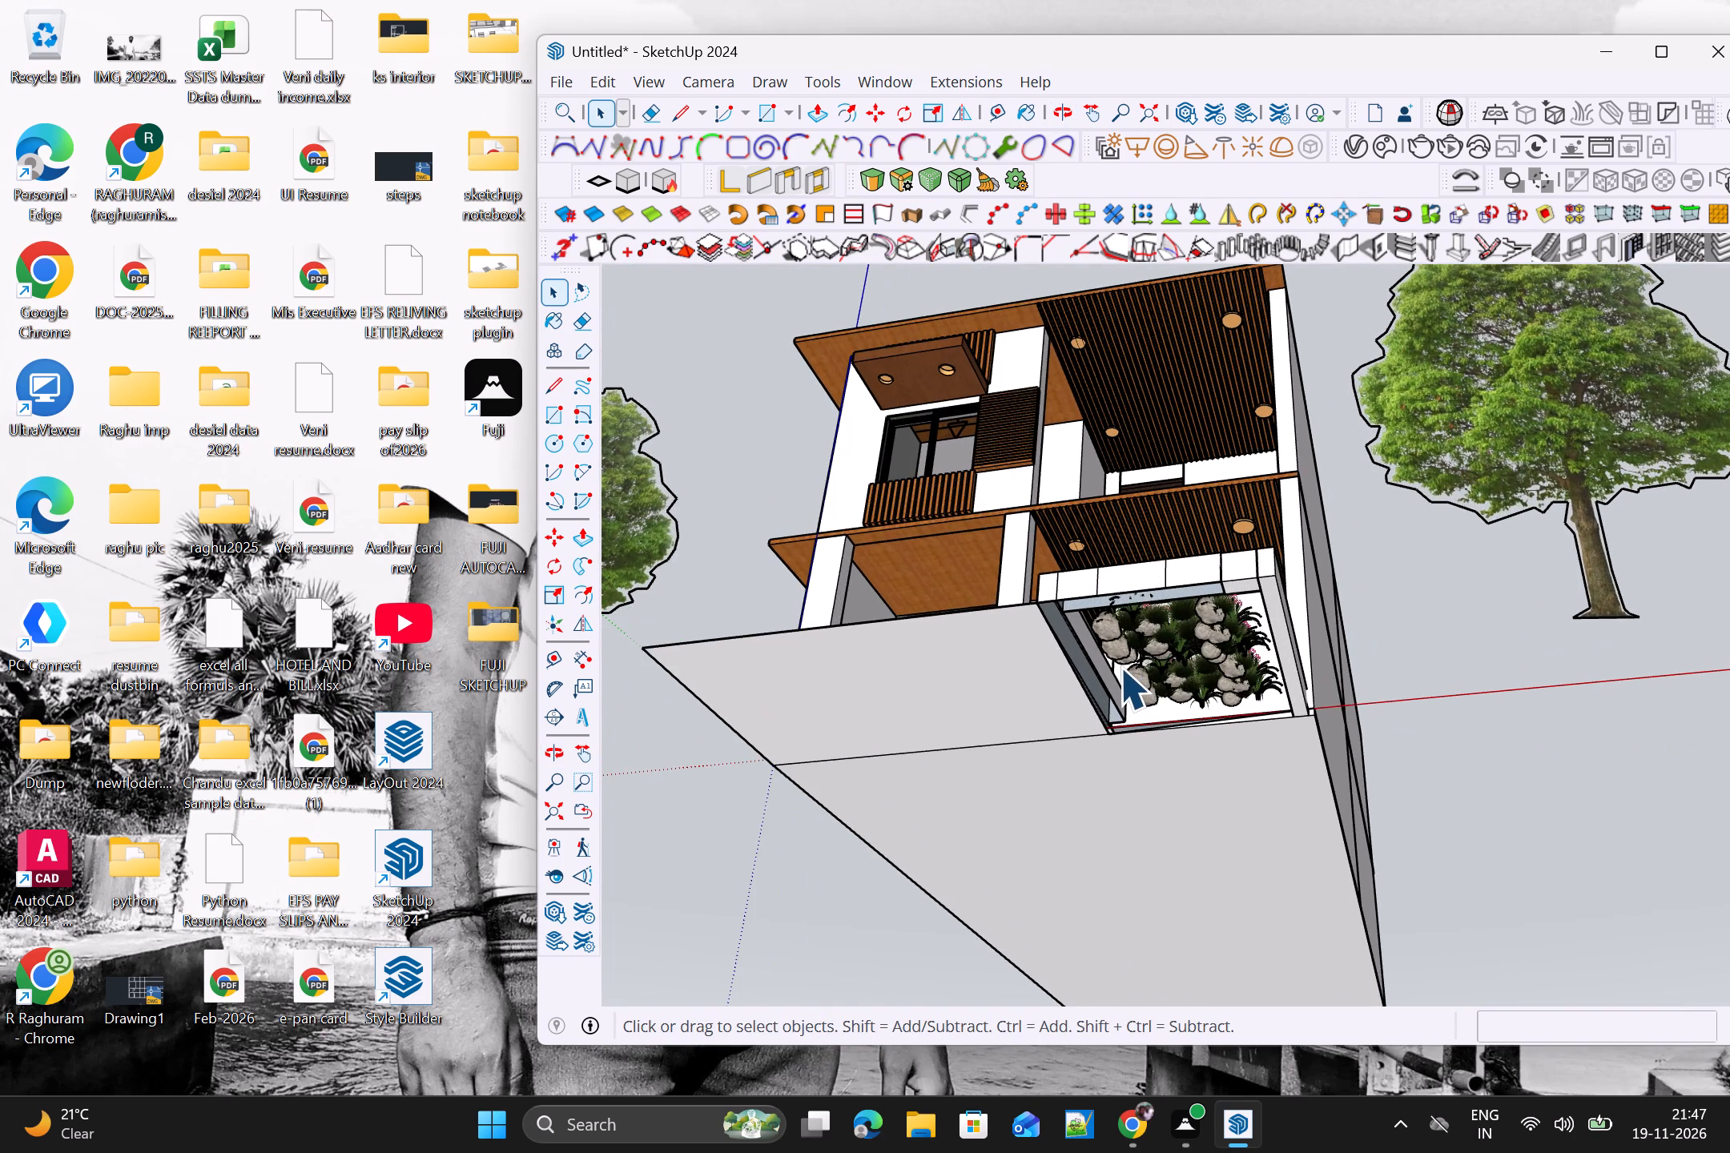
key("r")
scroll(1096, 642, "up", 2)
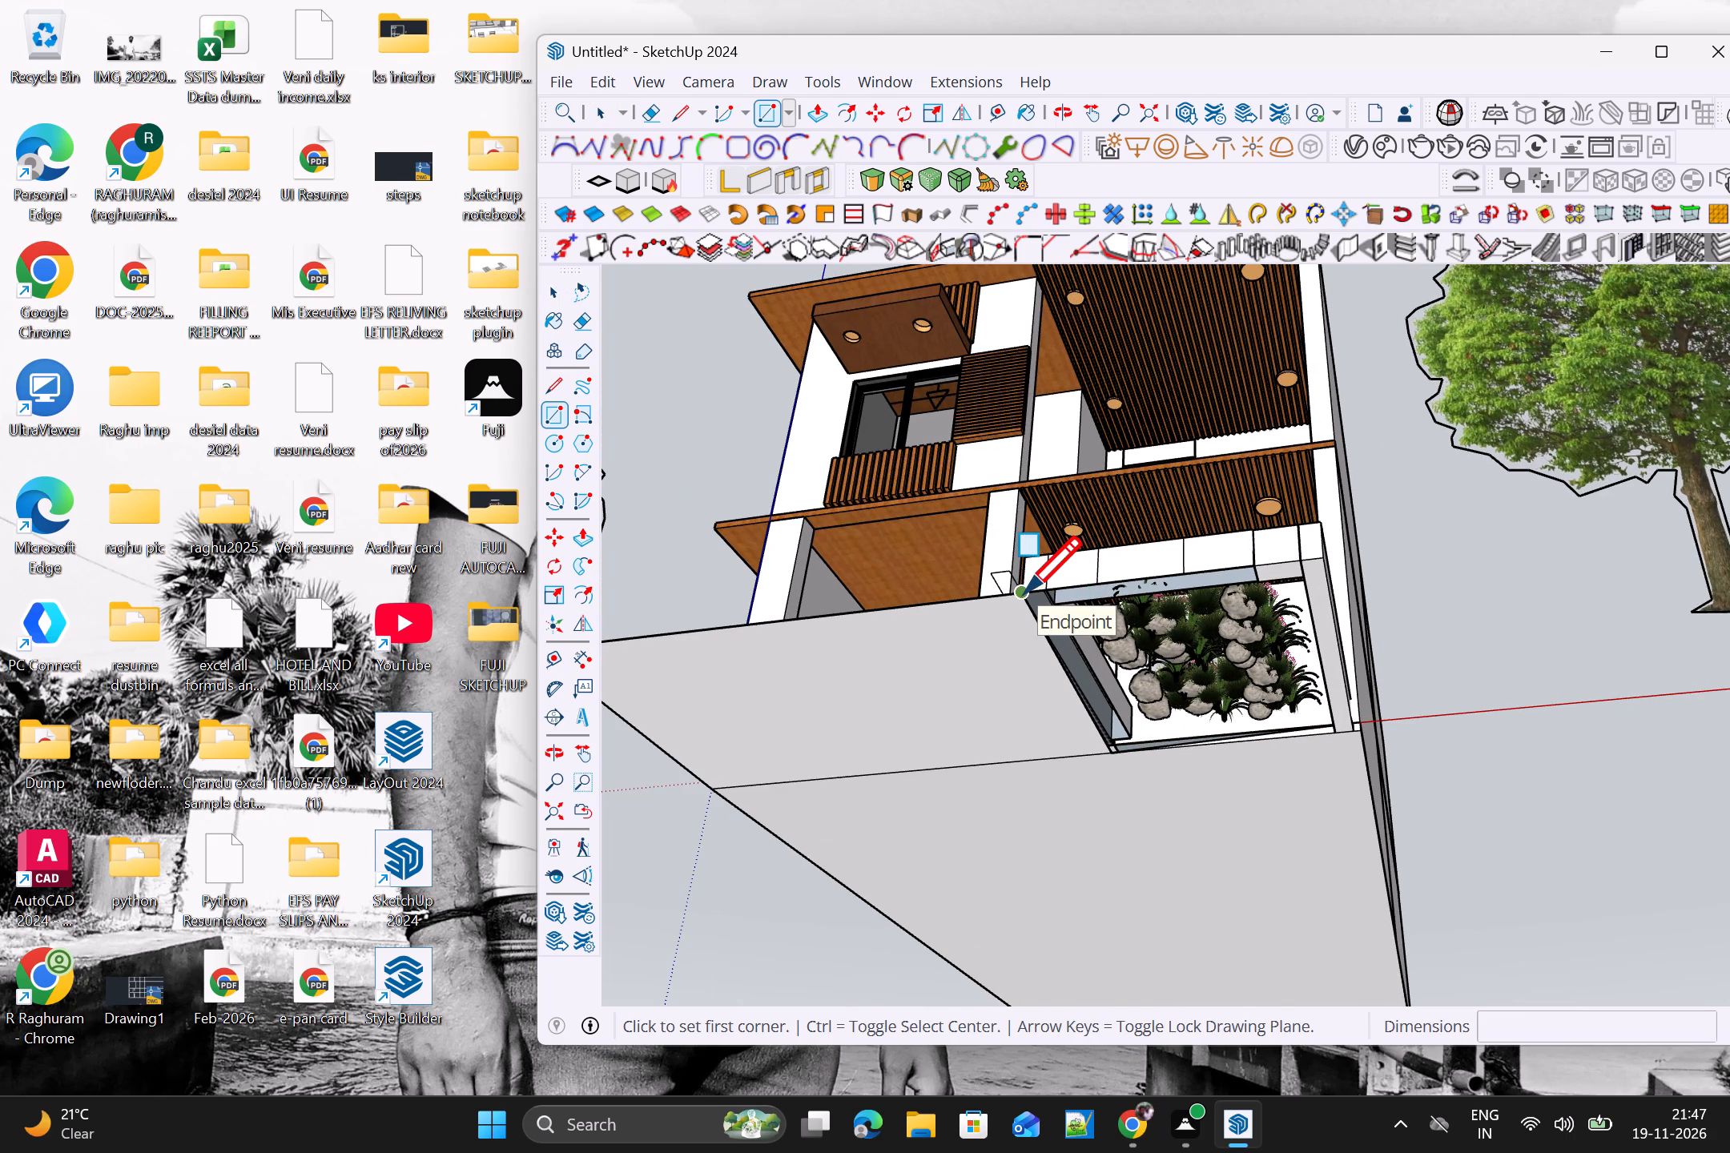
left_click(1024, 593)
scroll(1266, 734, "up", 3)
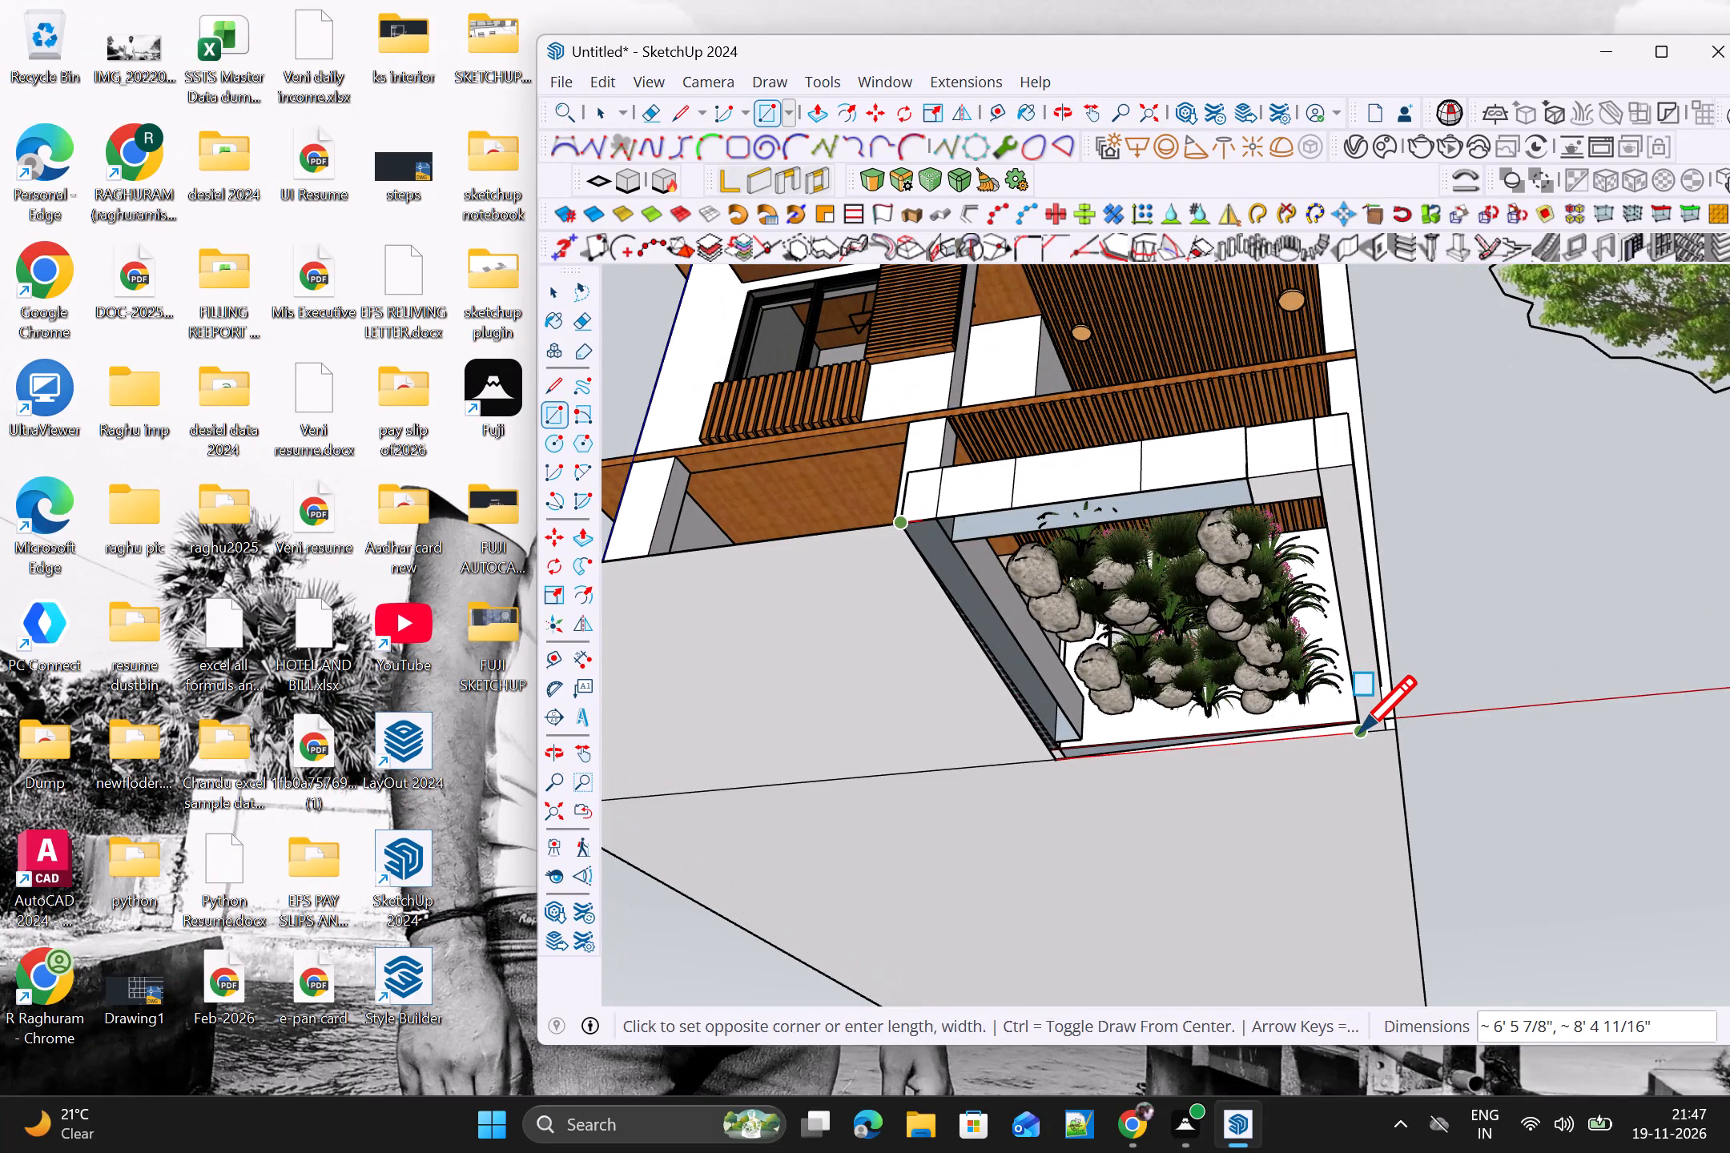
left_click(1359, 733)
scroll(1359, 733, "down", 4)
key("space")
left_click(1470, 682)
scroll(1458, 685, "down", 4)
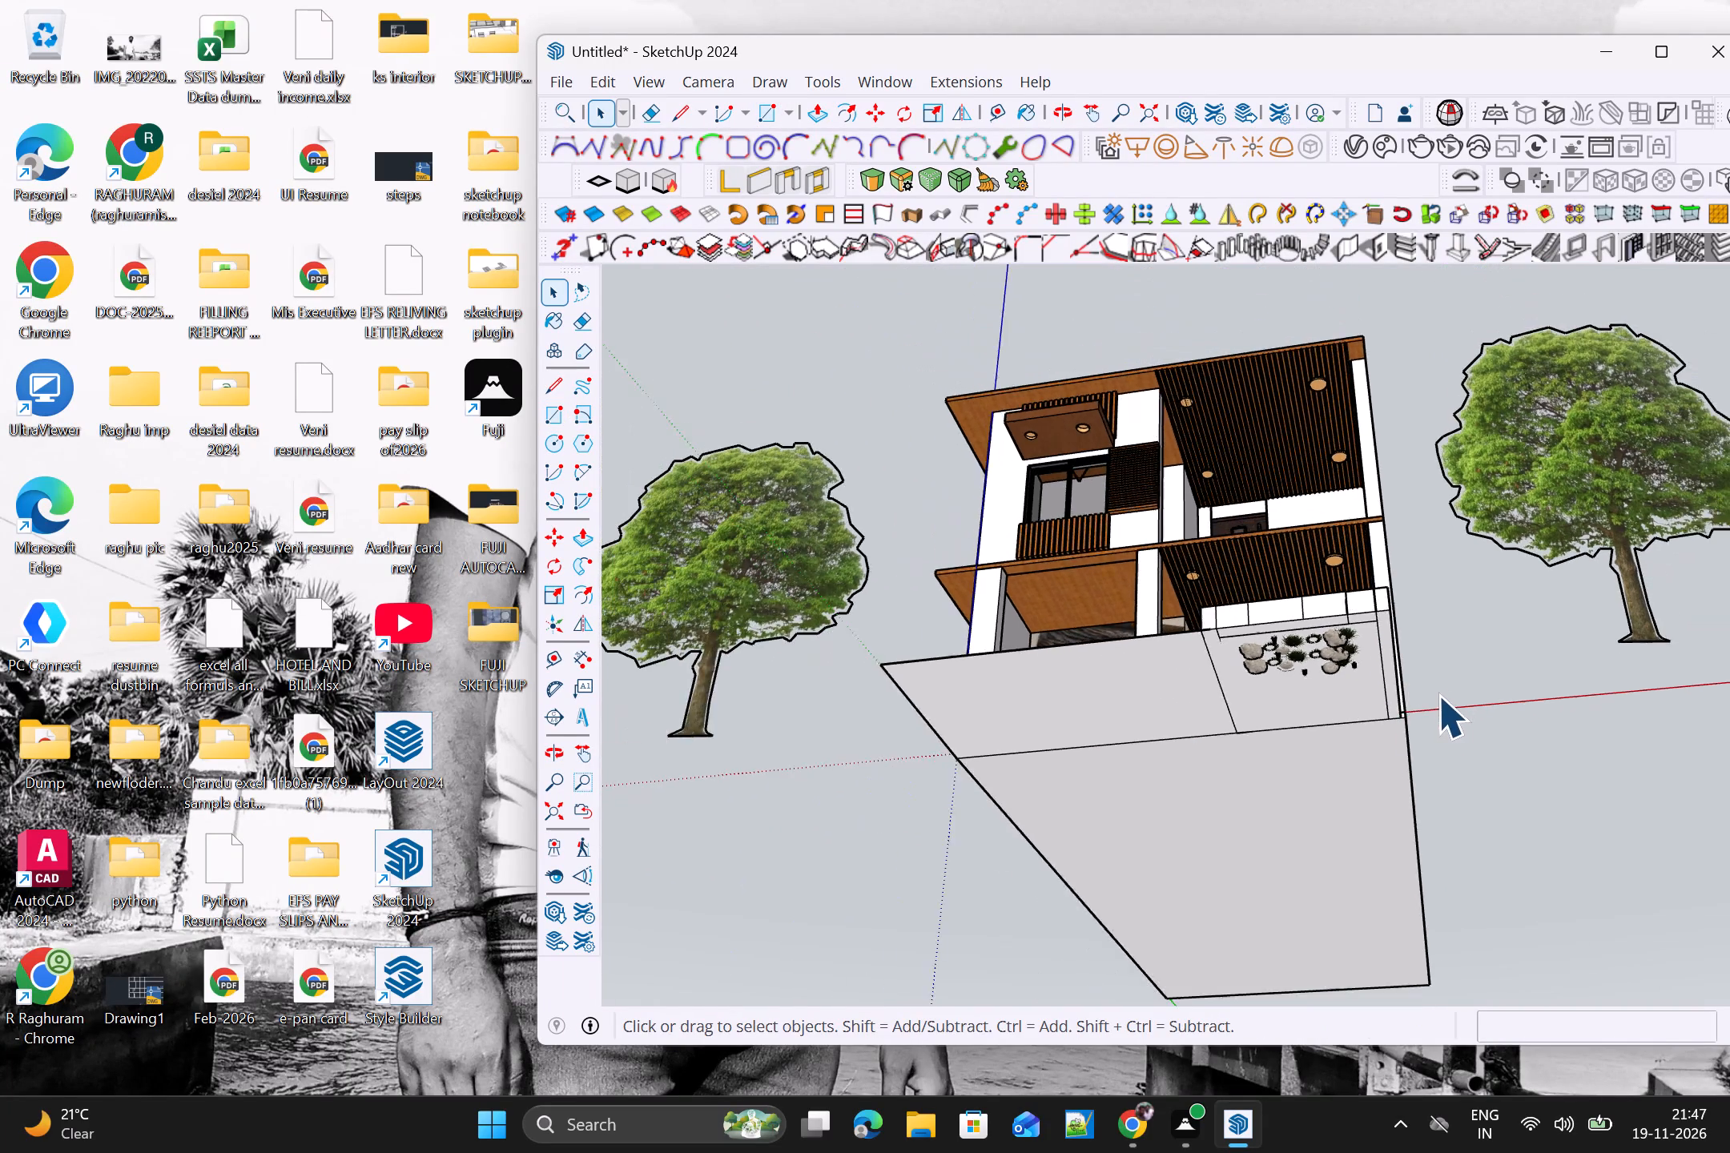
Review the house front with its wall art, RAGHU 4B name board and planter from different front angles.
middle_click_drag(1434, 712, 1468, 952)
scroll(1474, 912, "down", 2)
middle_click_drag(1471, 917, 1467, 935)
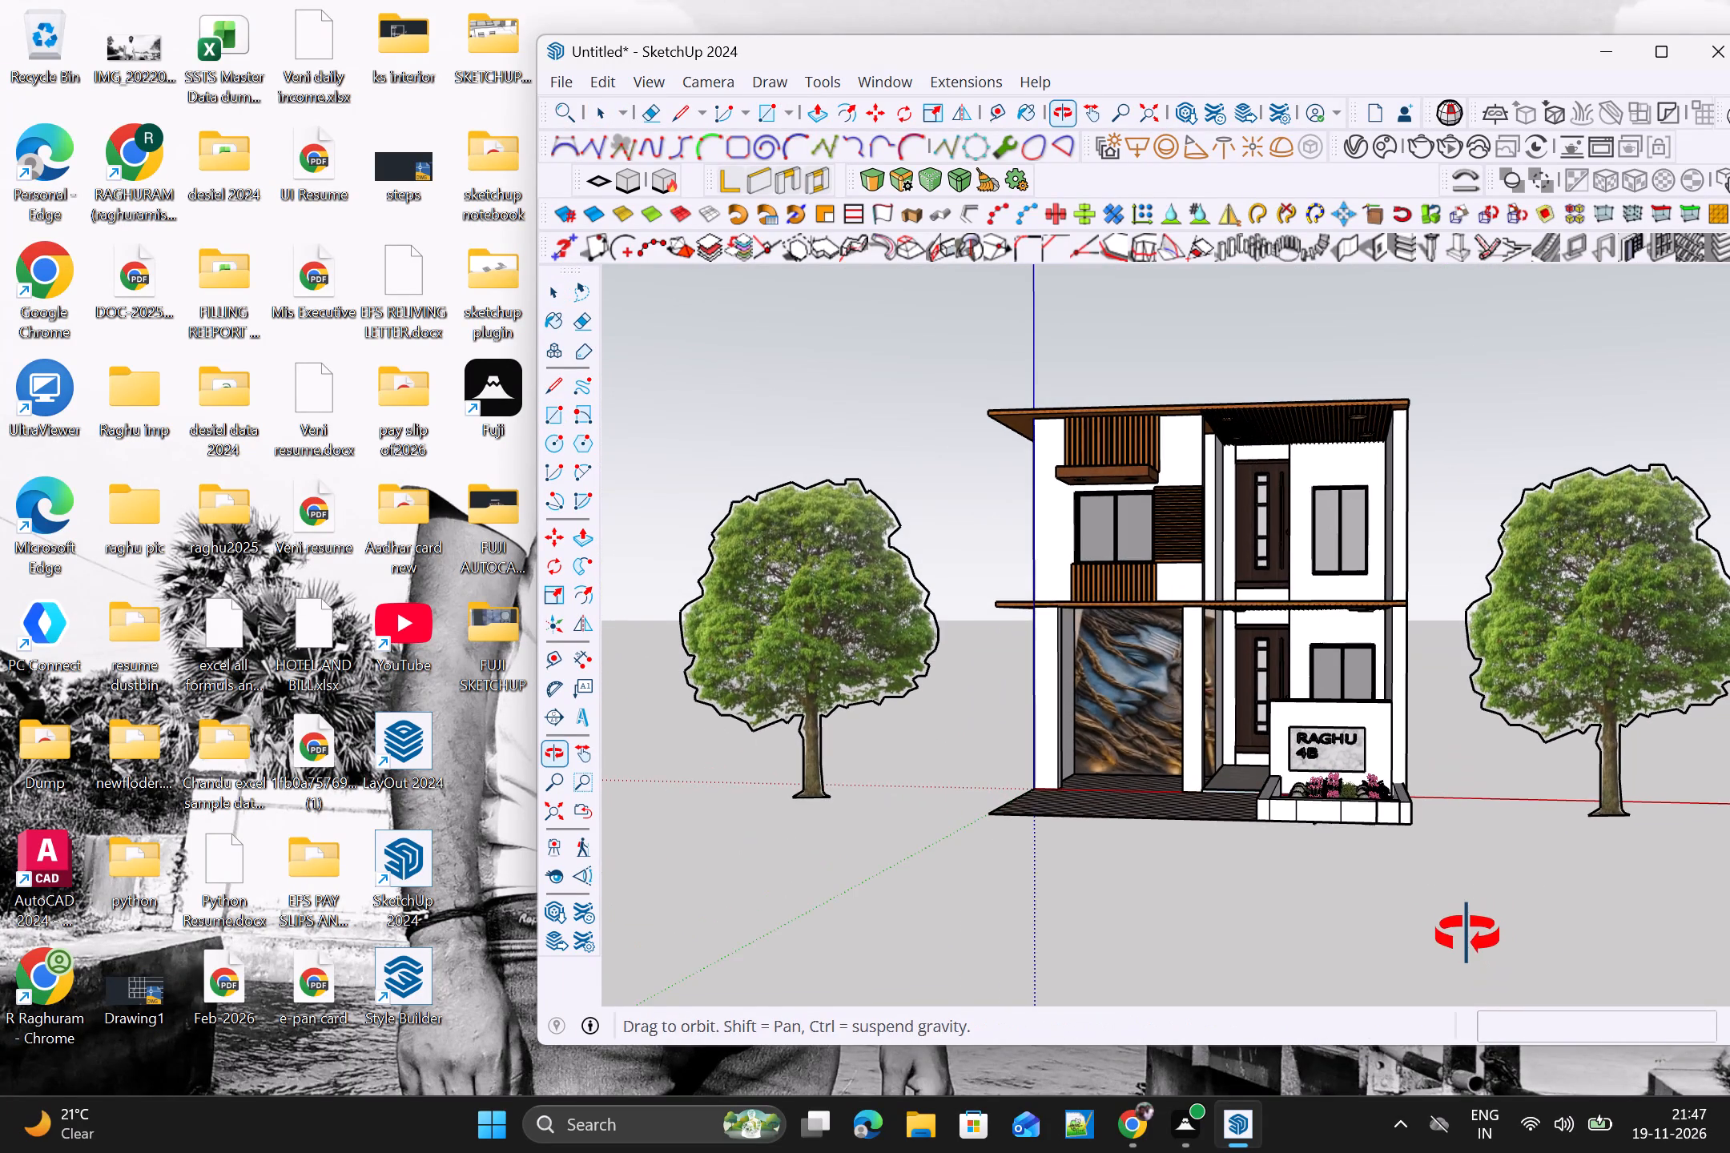
middle_click_drag(1467, 935, 1465, 936)
scroll(1458, 921, "up", 3)
middle_click_drag(1458, 918, 1472, 911)
scroll(1478, 902, "down", 2)
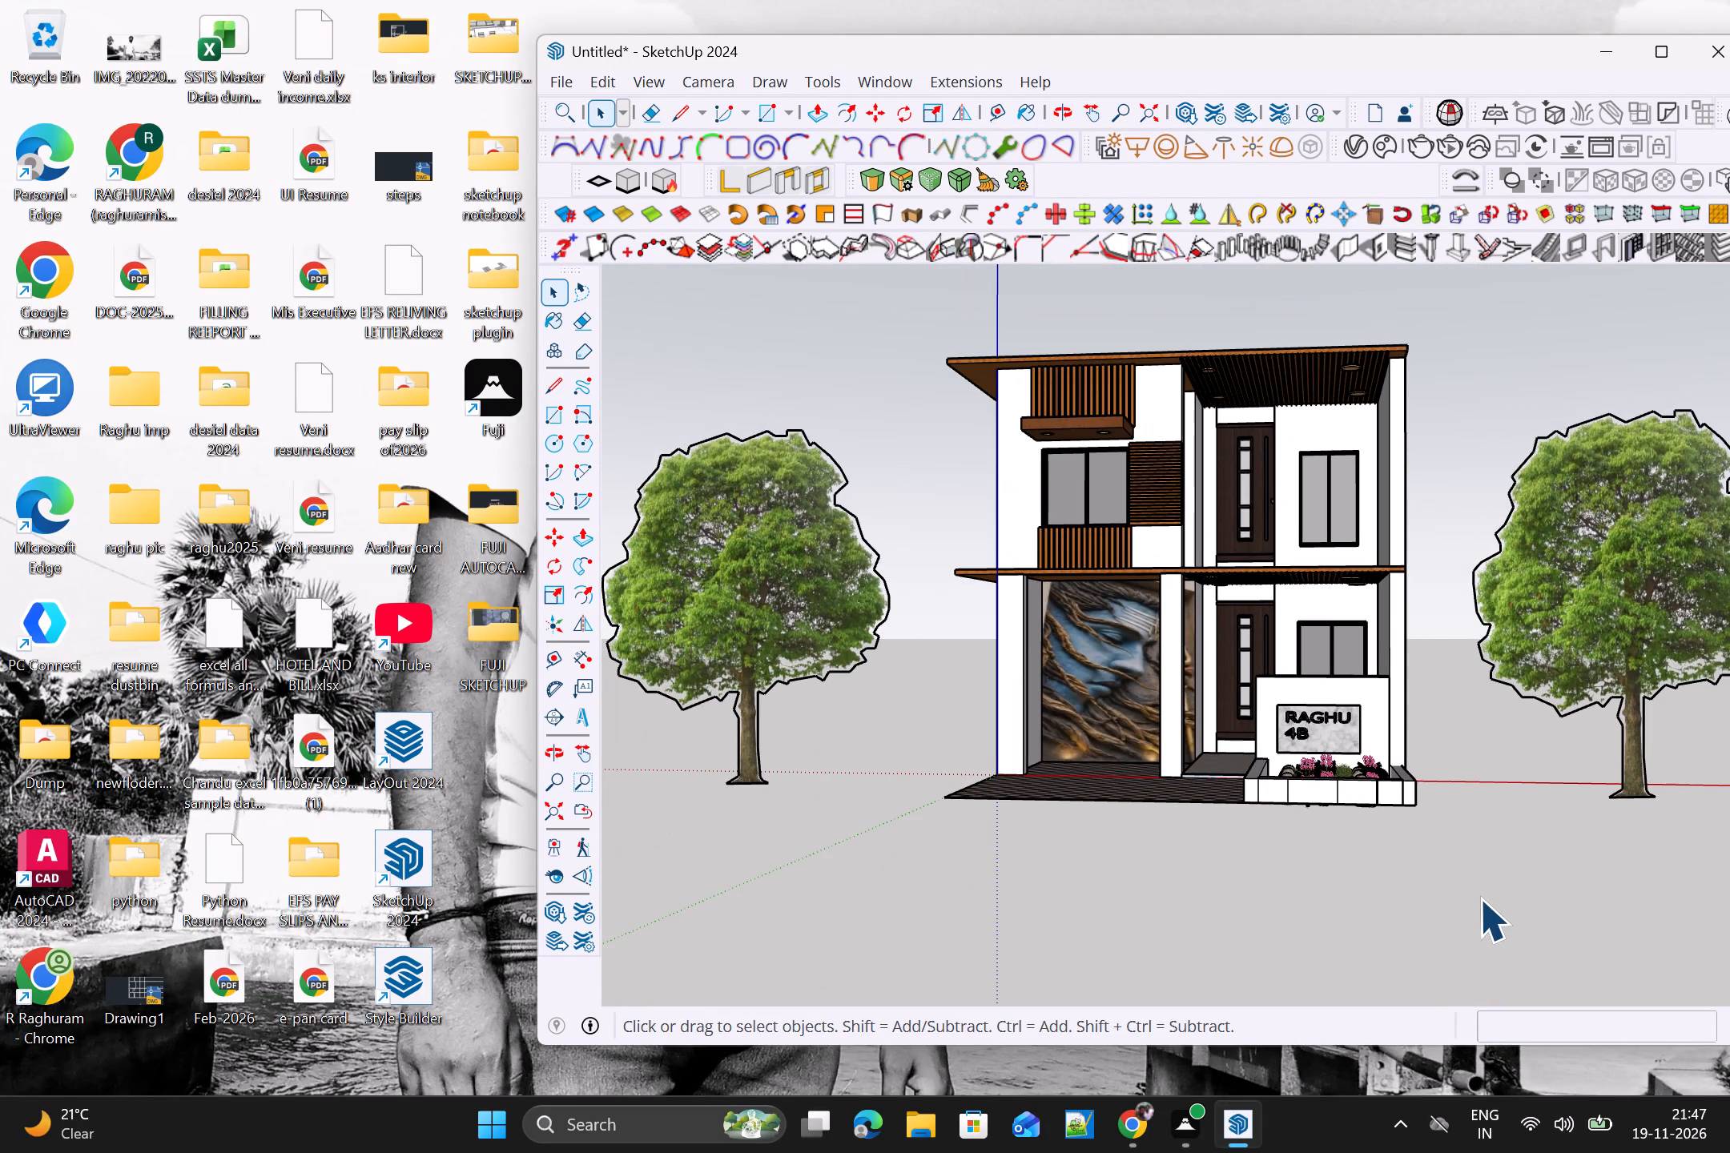
middle_click_drag(1484, 899, 1406, 954, "shift")
scroll(1427, 906, "up", 2)
middle_click_drag(1428, 906, 1417, 960, "shift")
scroll(1424, 931, "up", 2)
middle_click_drag(1429, 920, 1466, 960)
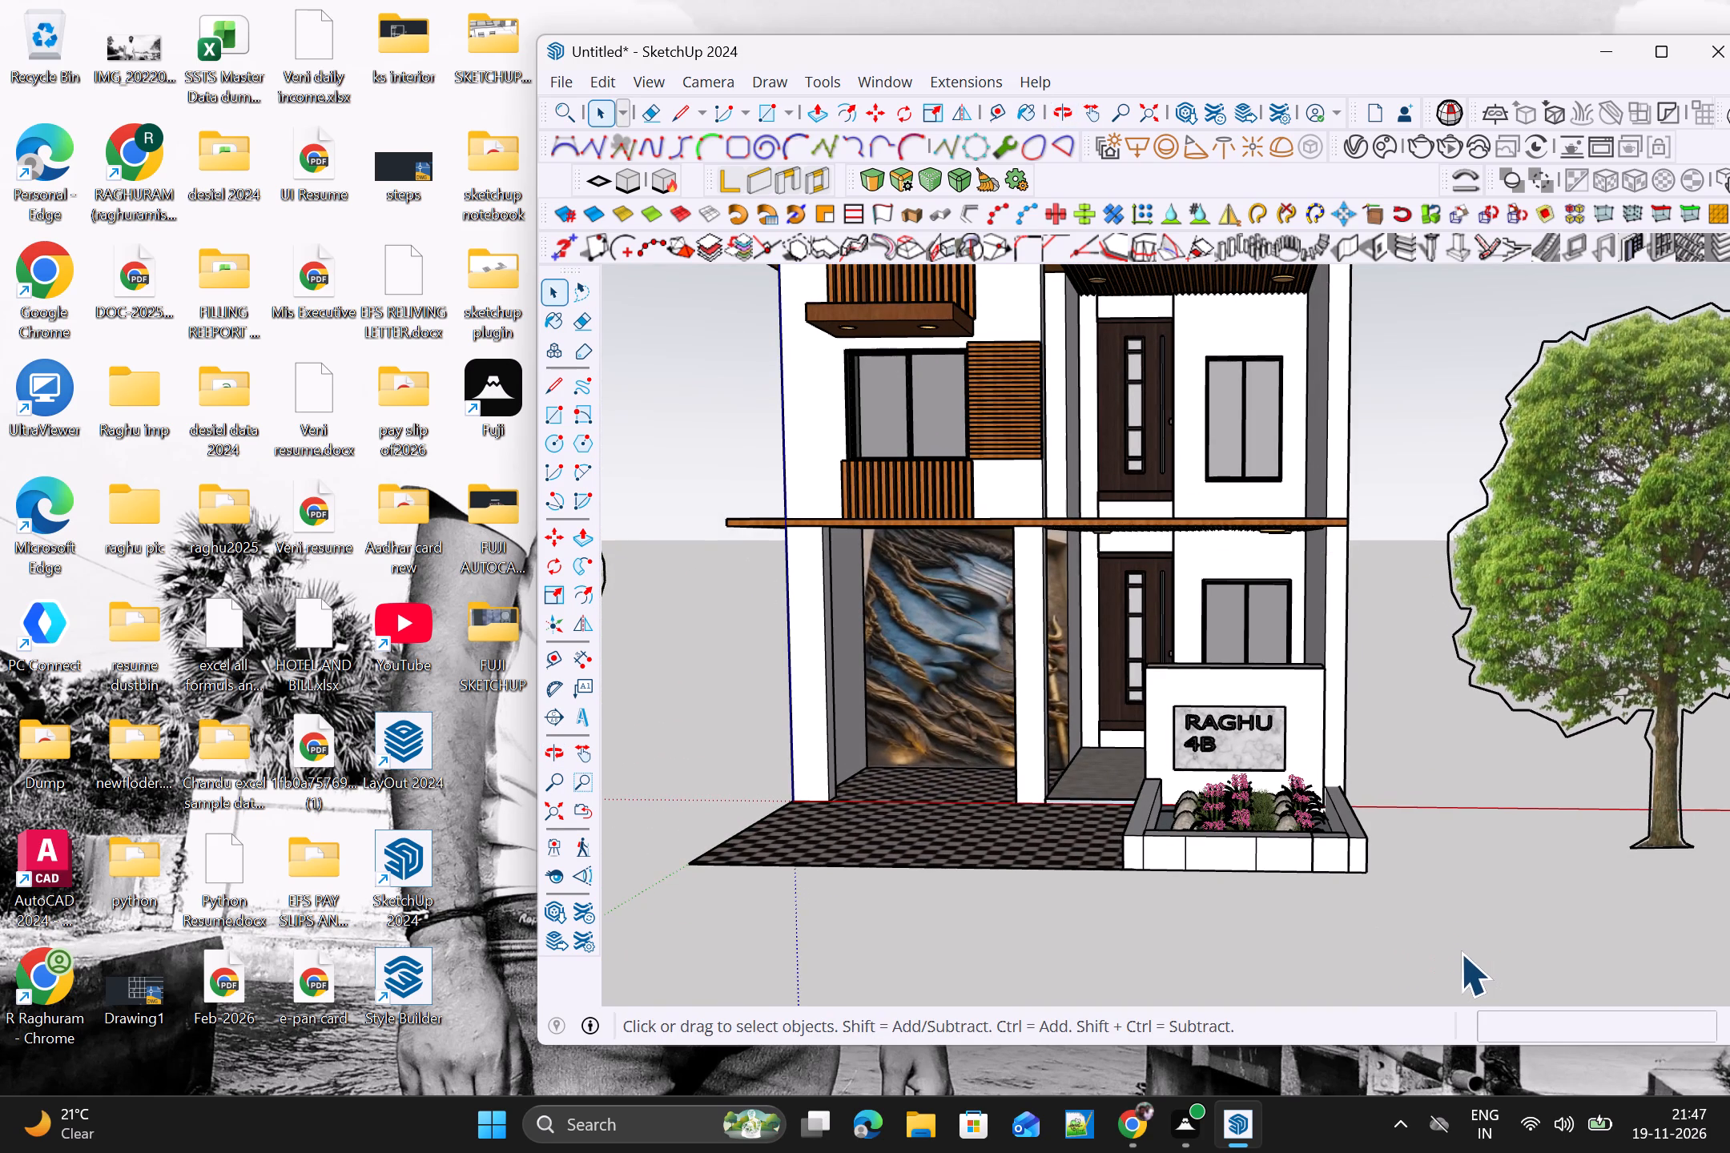
middle_click_drag(1456, 941, 1462, 901)
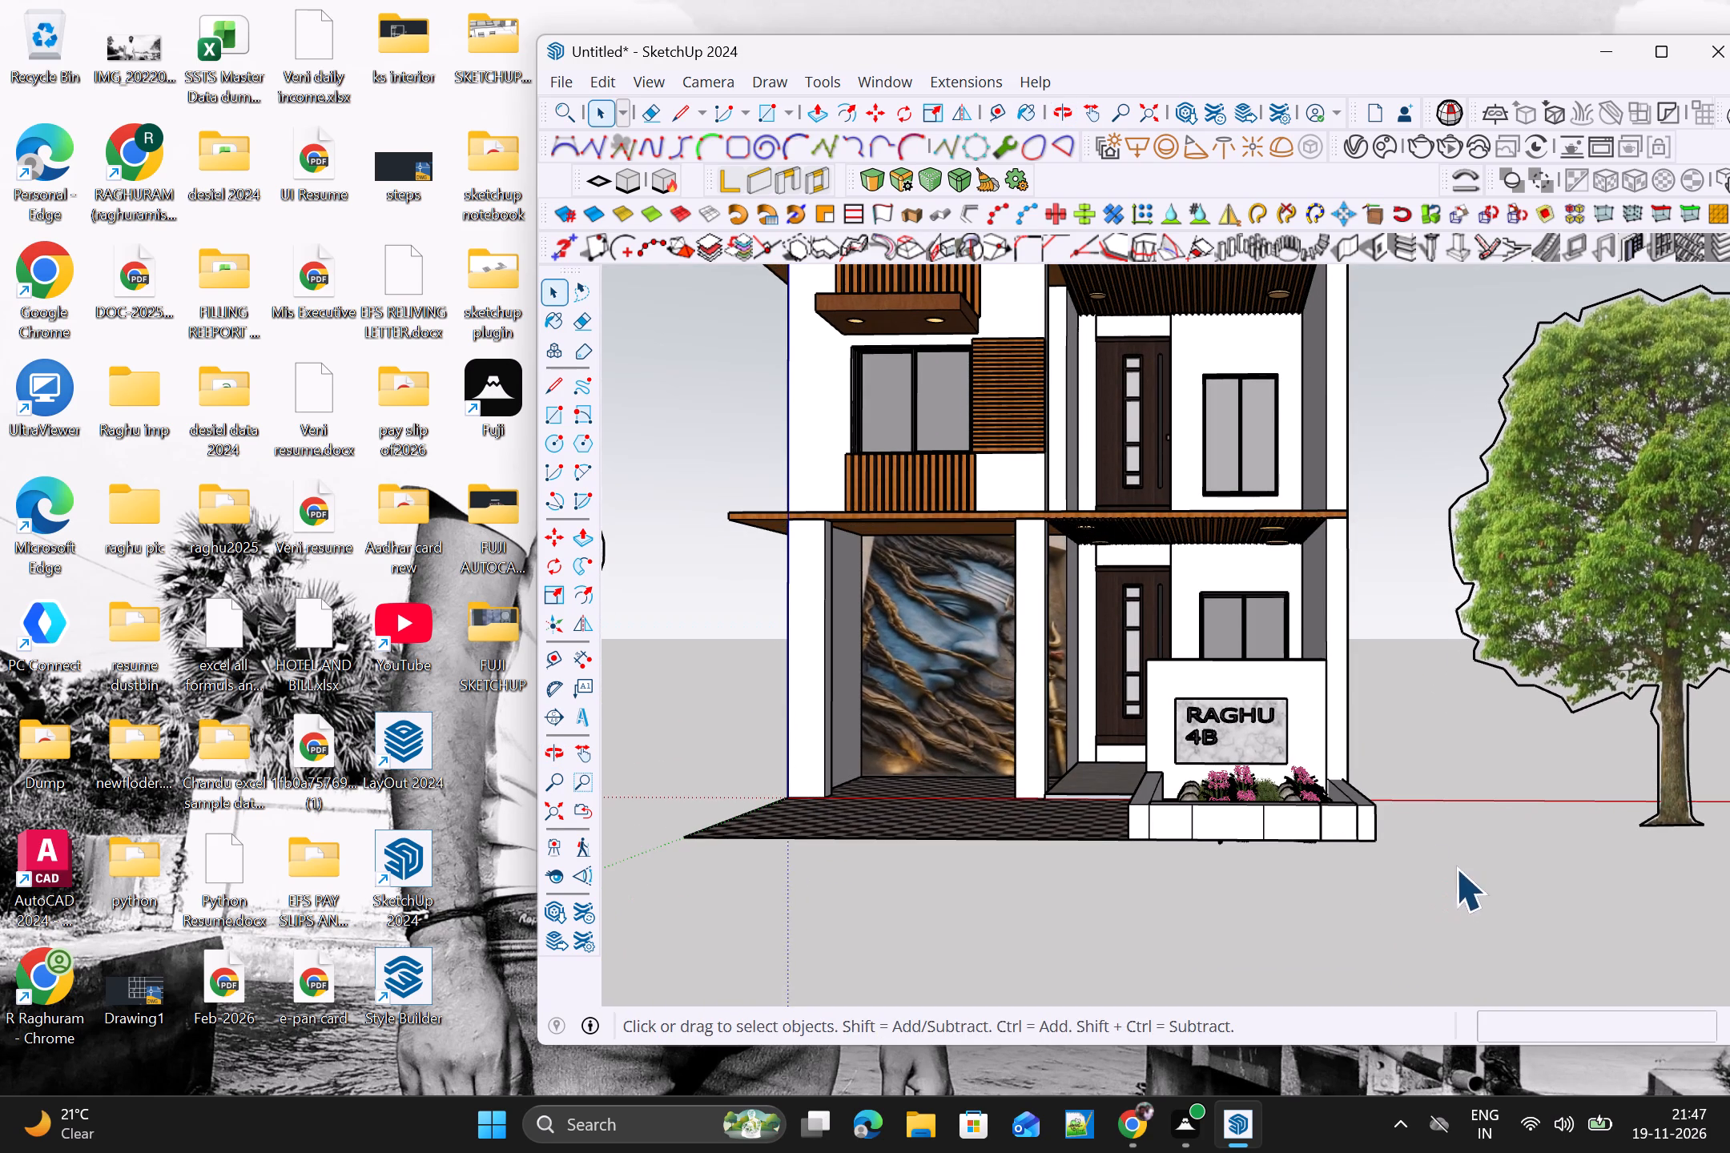
In the V-Ray lights list, set the intensity of Rectangle Light, Rectangle Light#1 and Rectangle Light#2 to 300.
left_click(1360, 154)
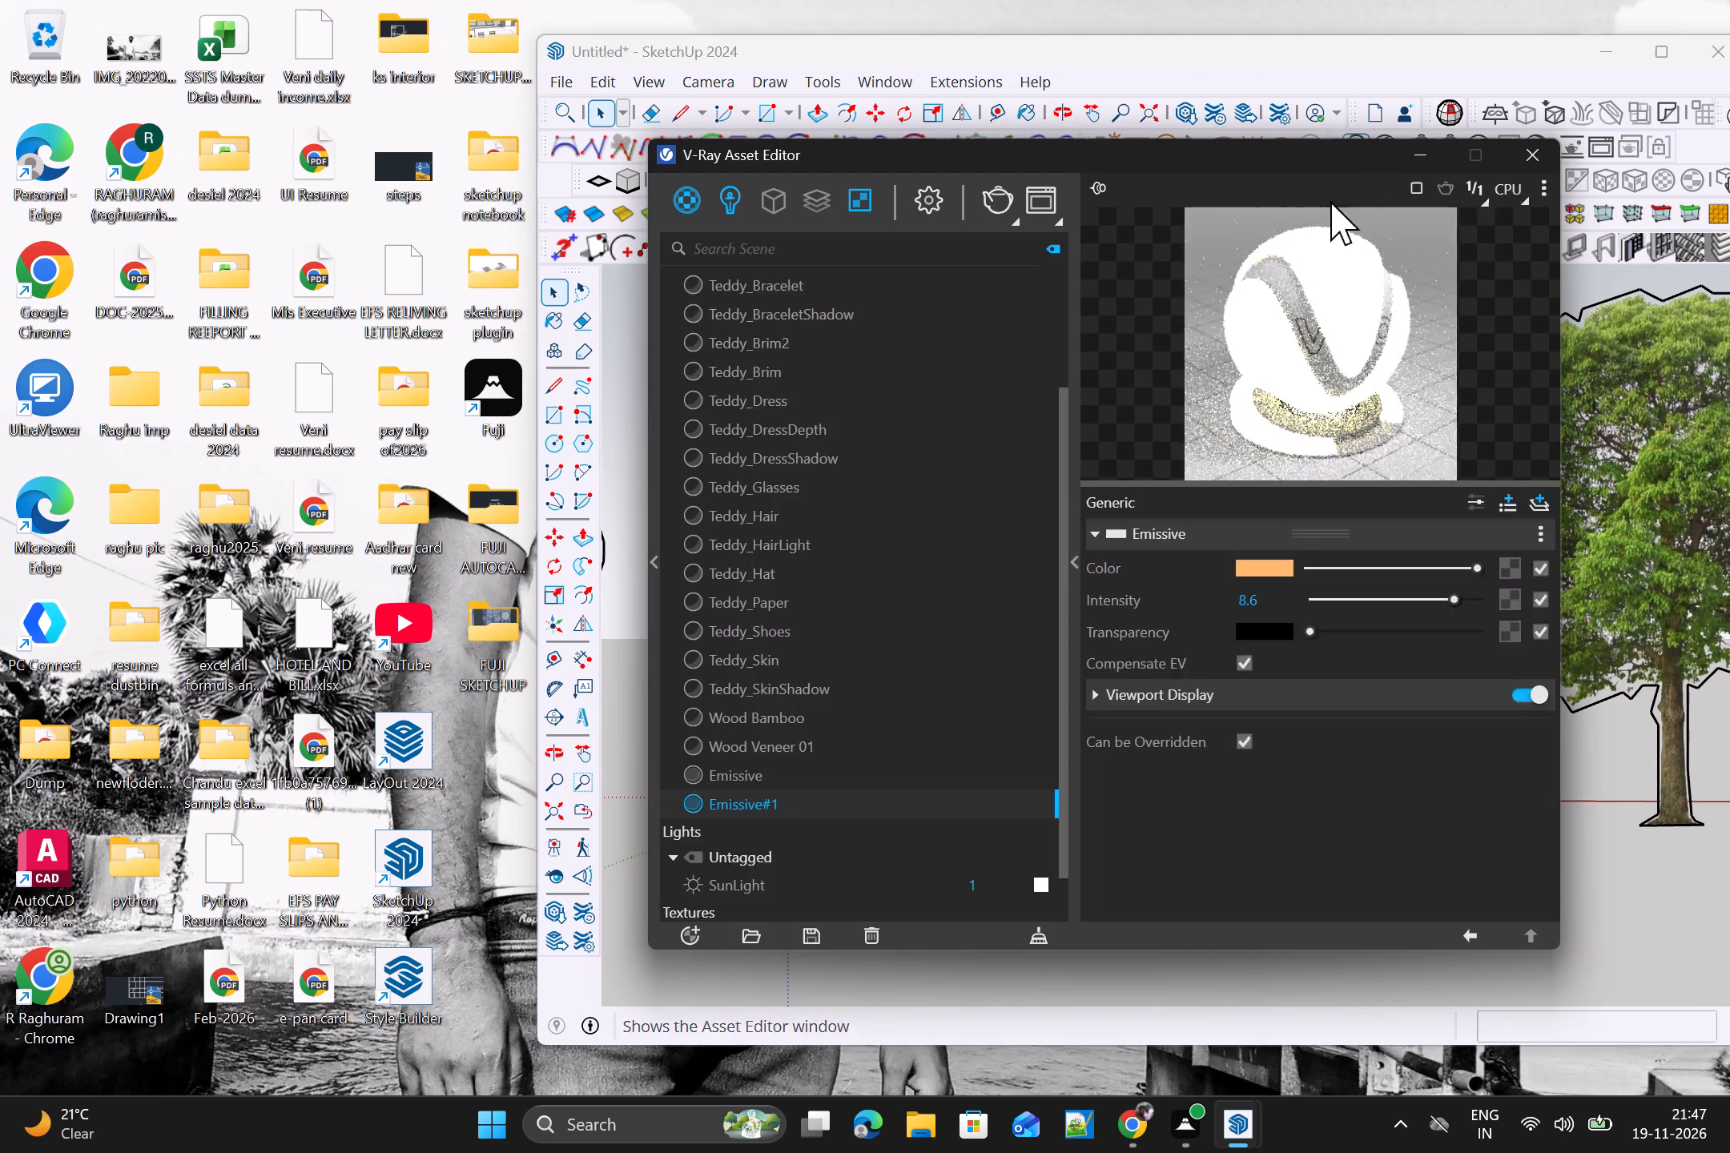
left_click(734, 197)
scroll(976, 330, "up", 2)
left_click(1012, 328)
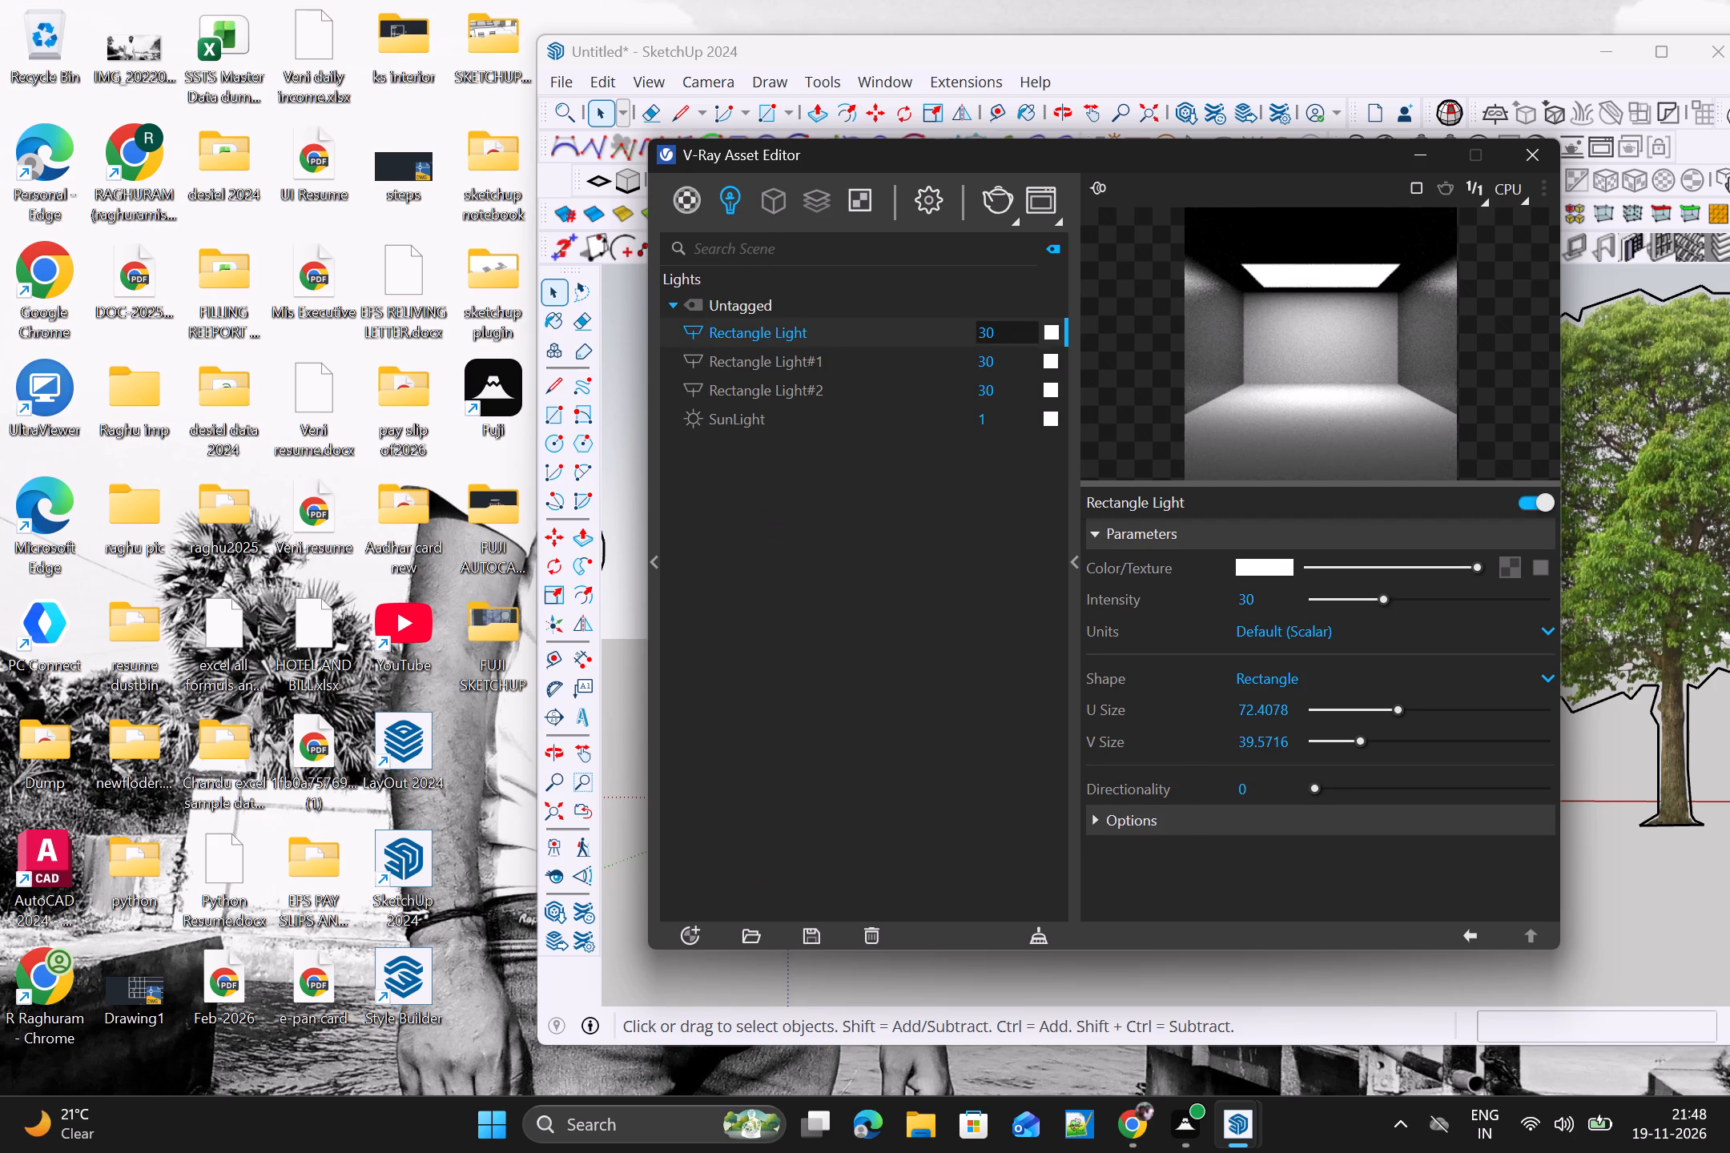
left_click(1012, 328)
key("0")
key("0")
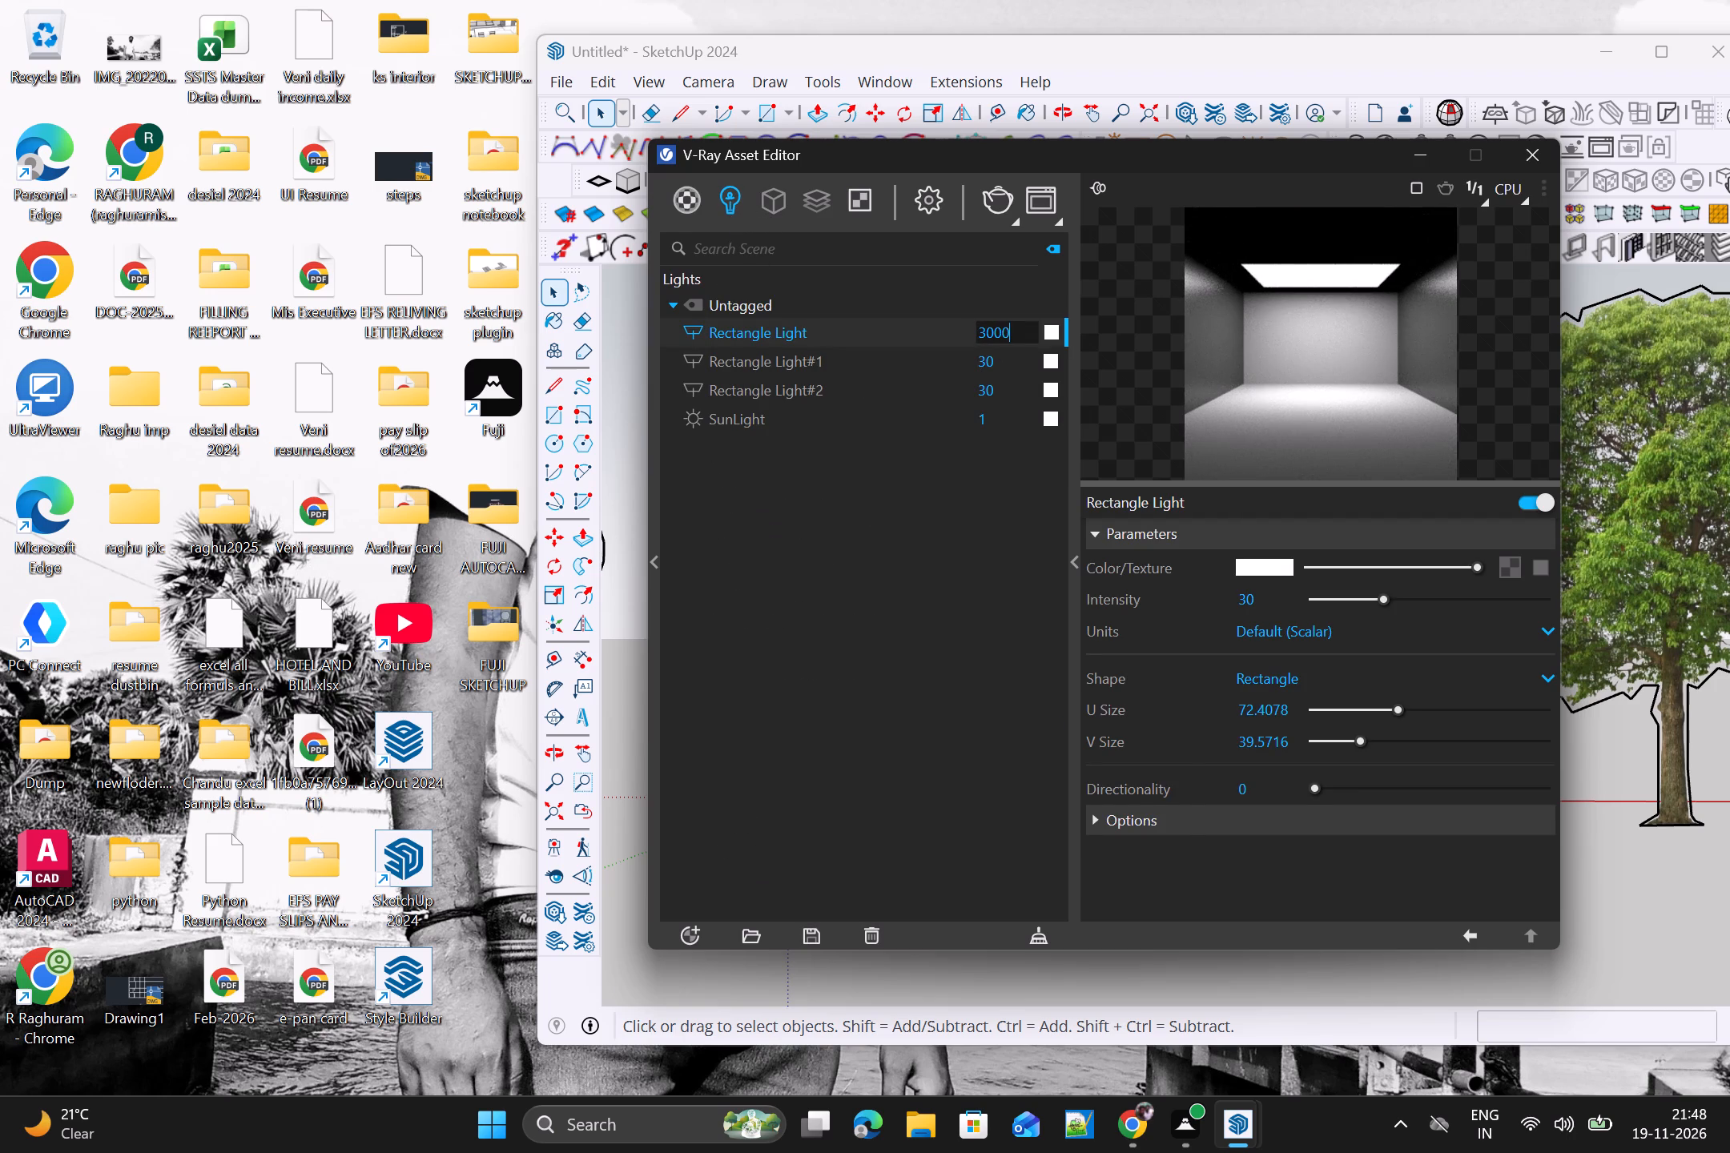
key("BackSpace")
left_click(1012, 356)
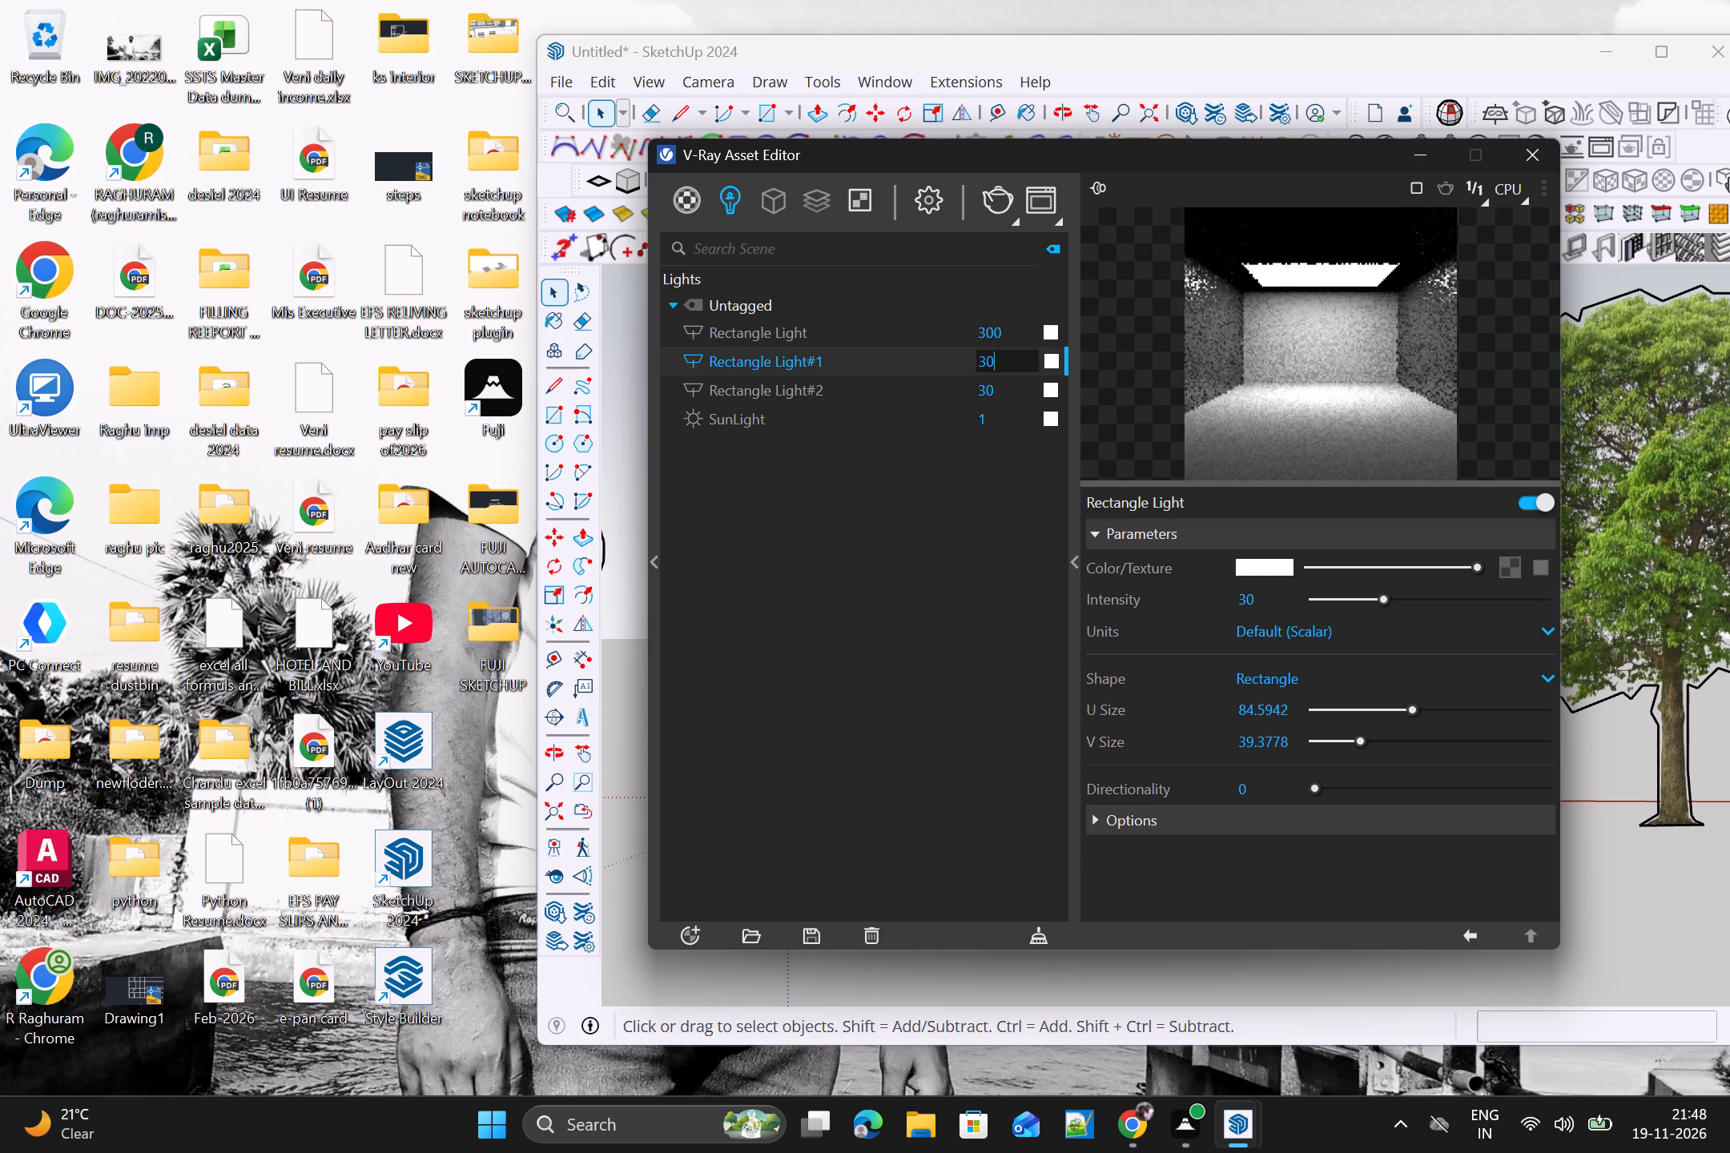
key("0")
left_click(1012, 377)
key("0")
left_click(1012, 380)
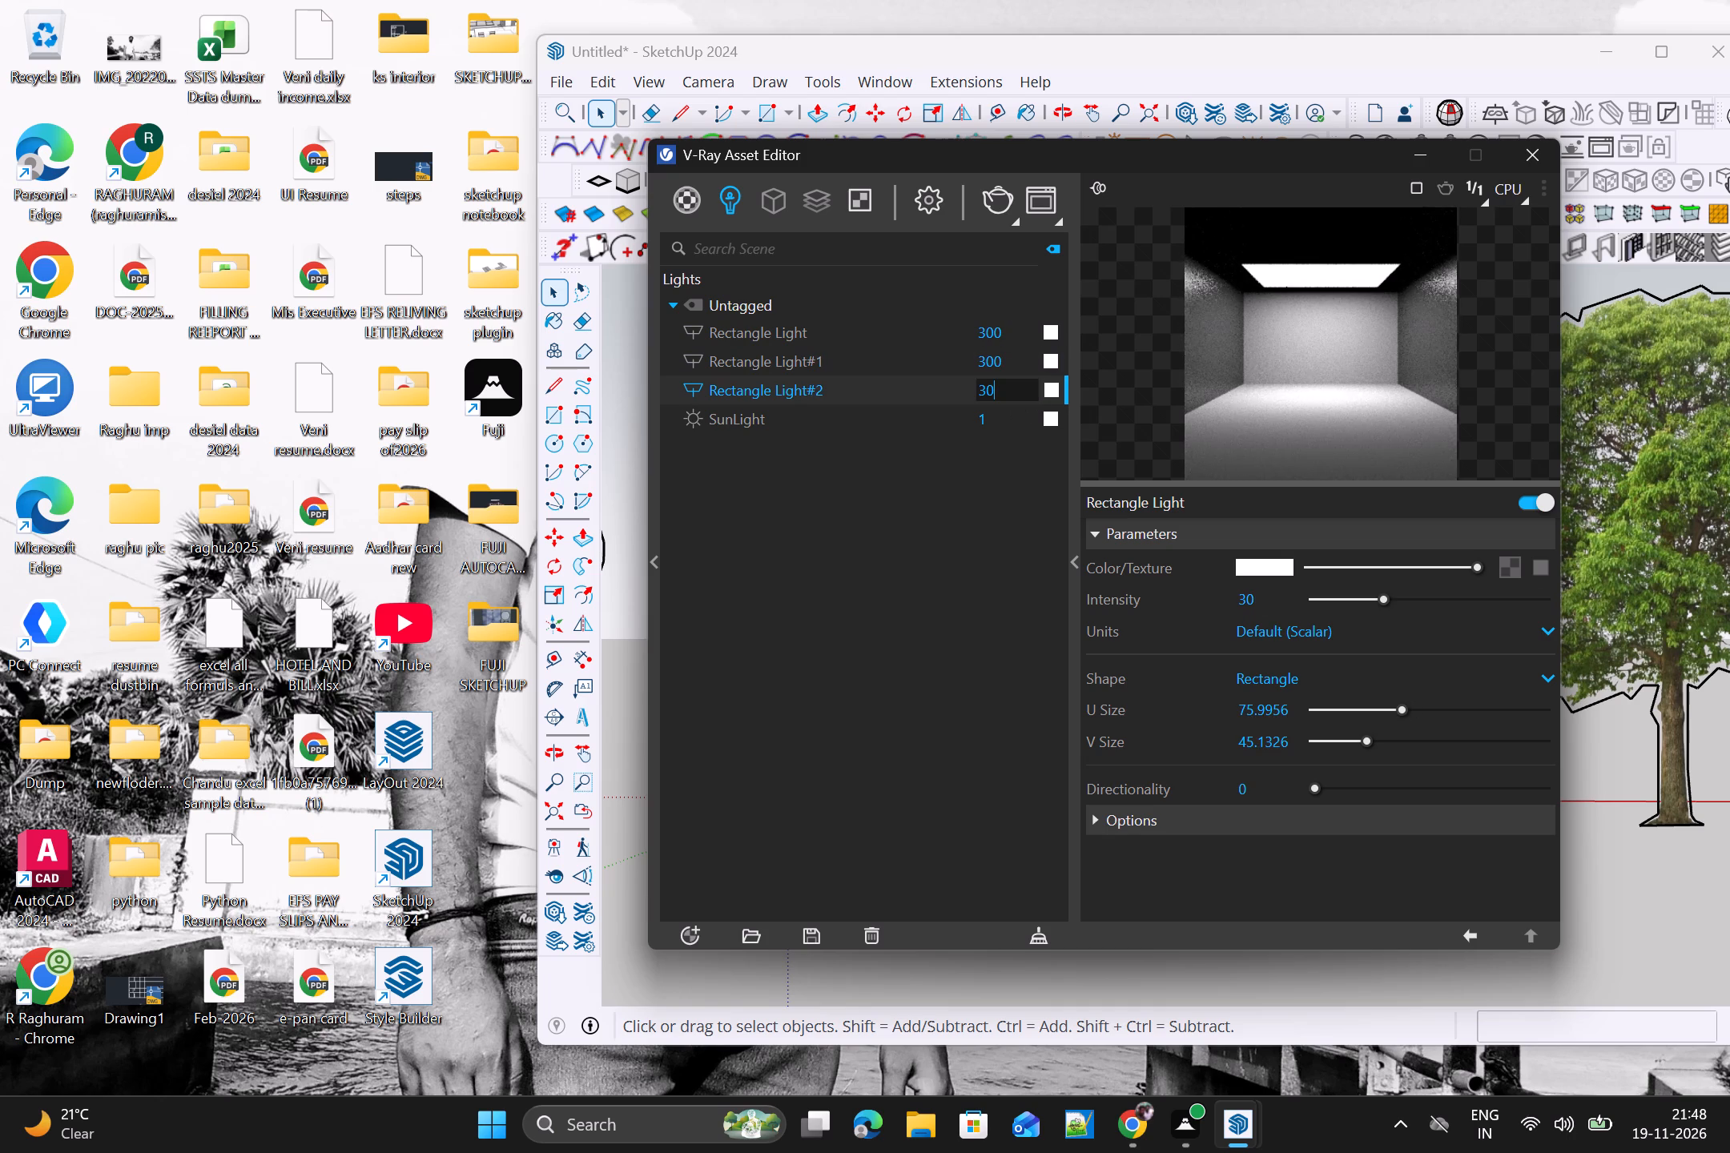
key("0")
Set the colour temperature of Rectangle Light to 3000 K.
left_click(1052, 319)
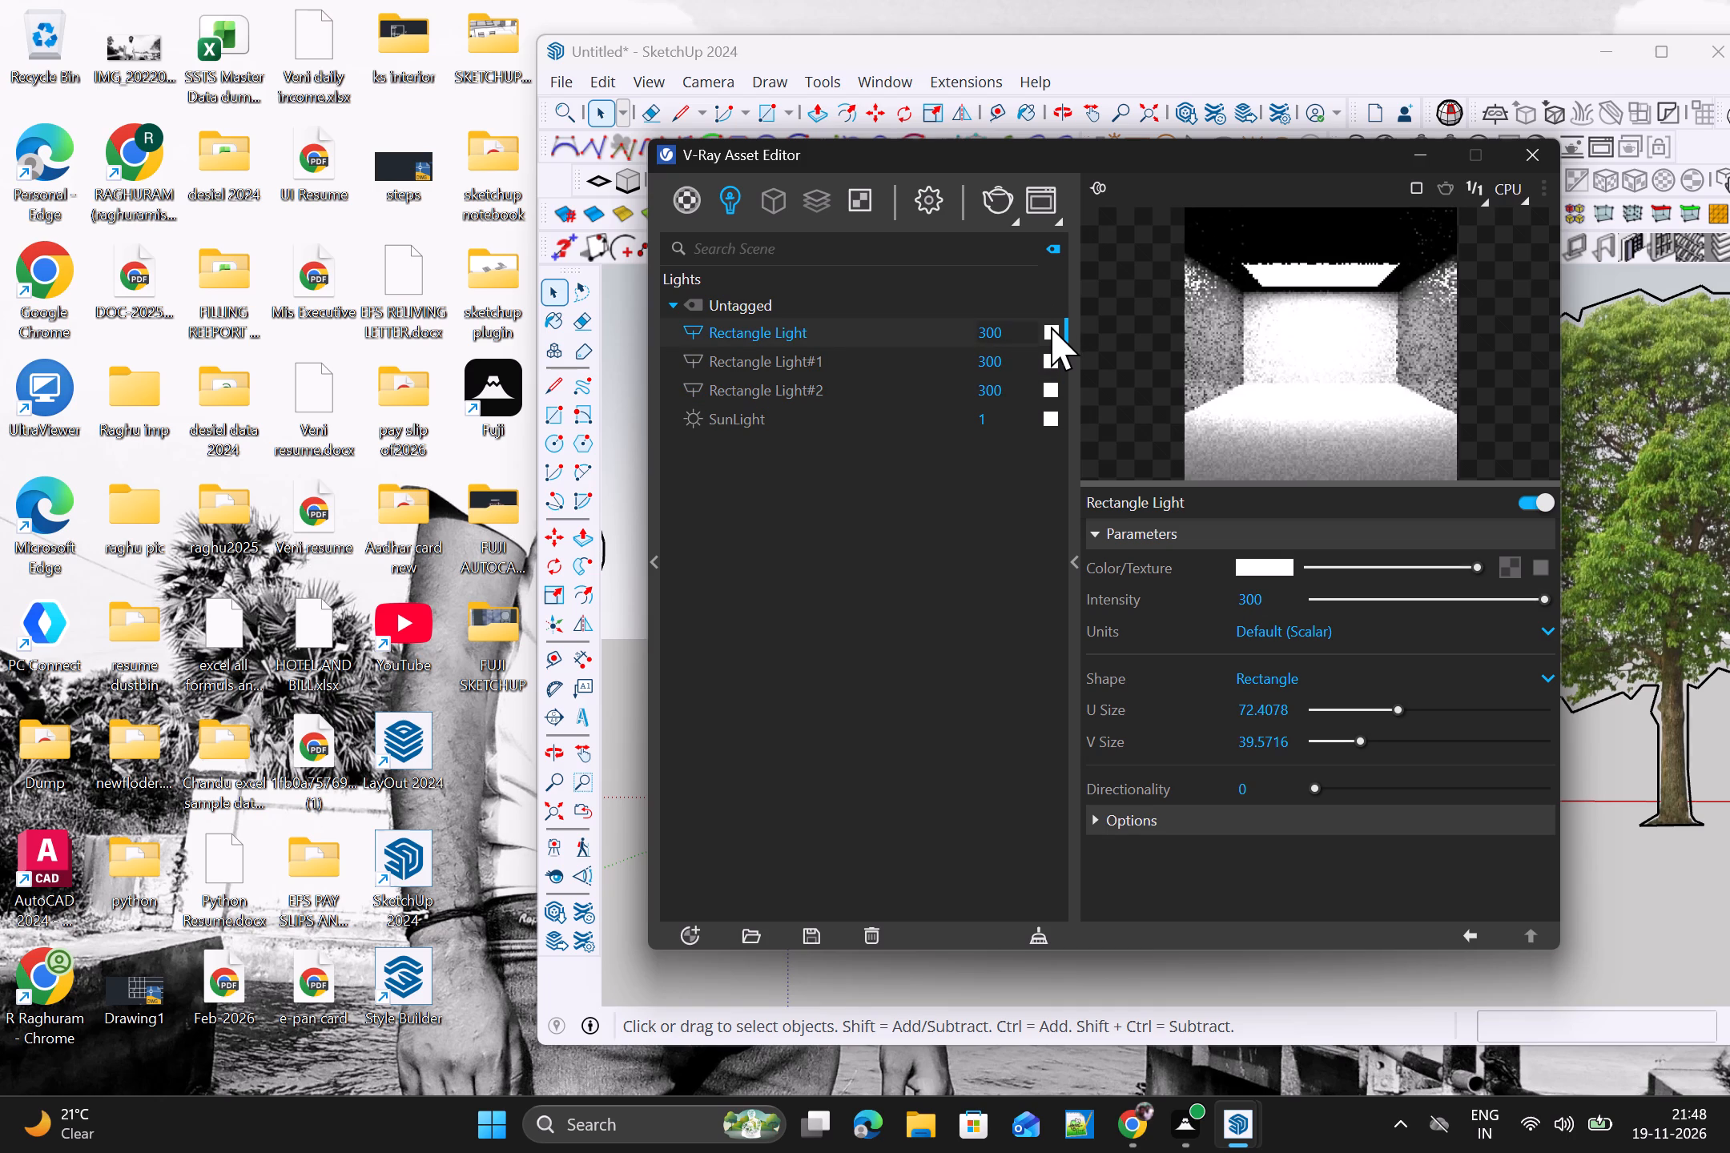
left_click(1050, 332)
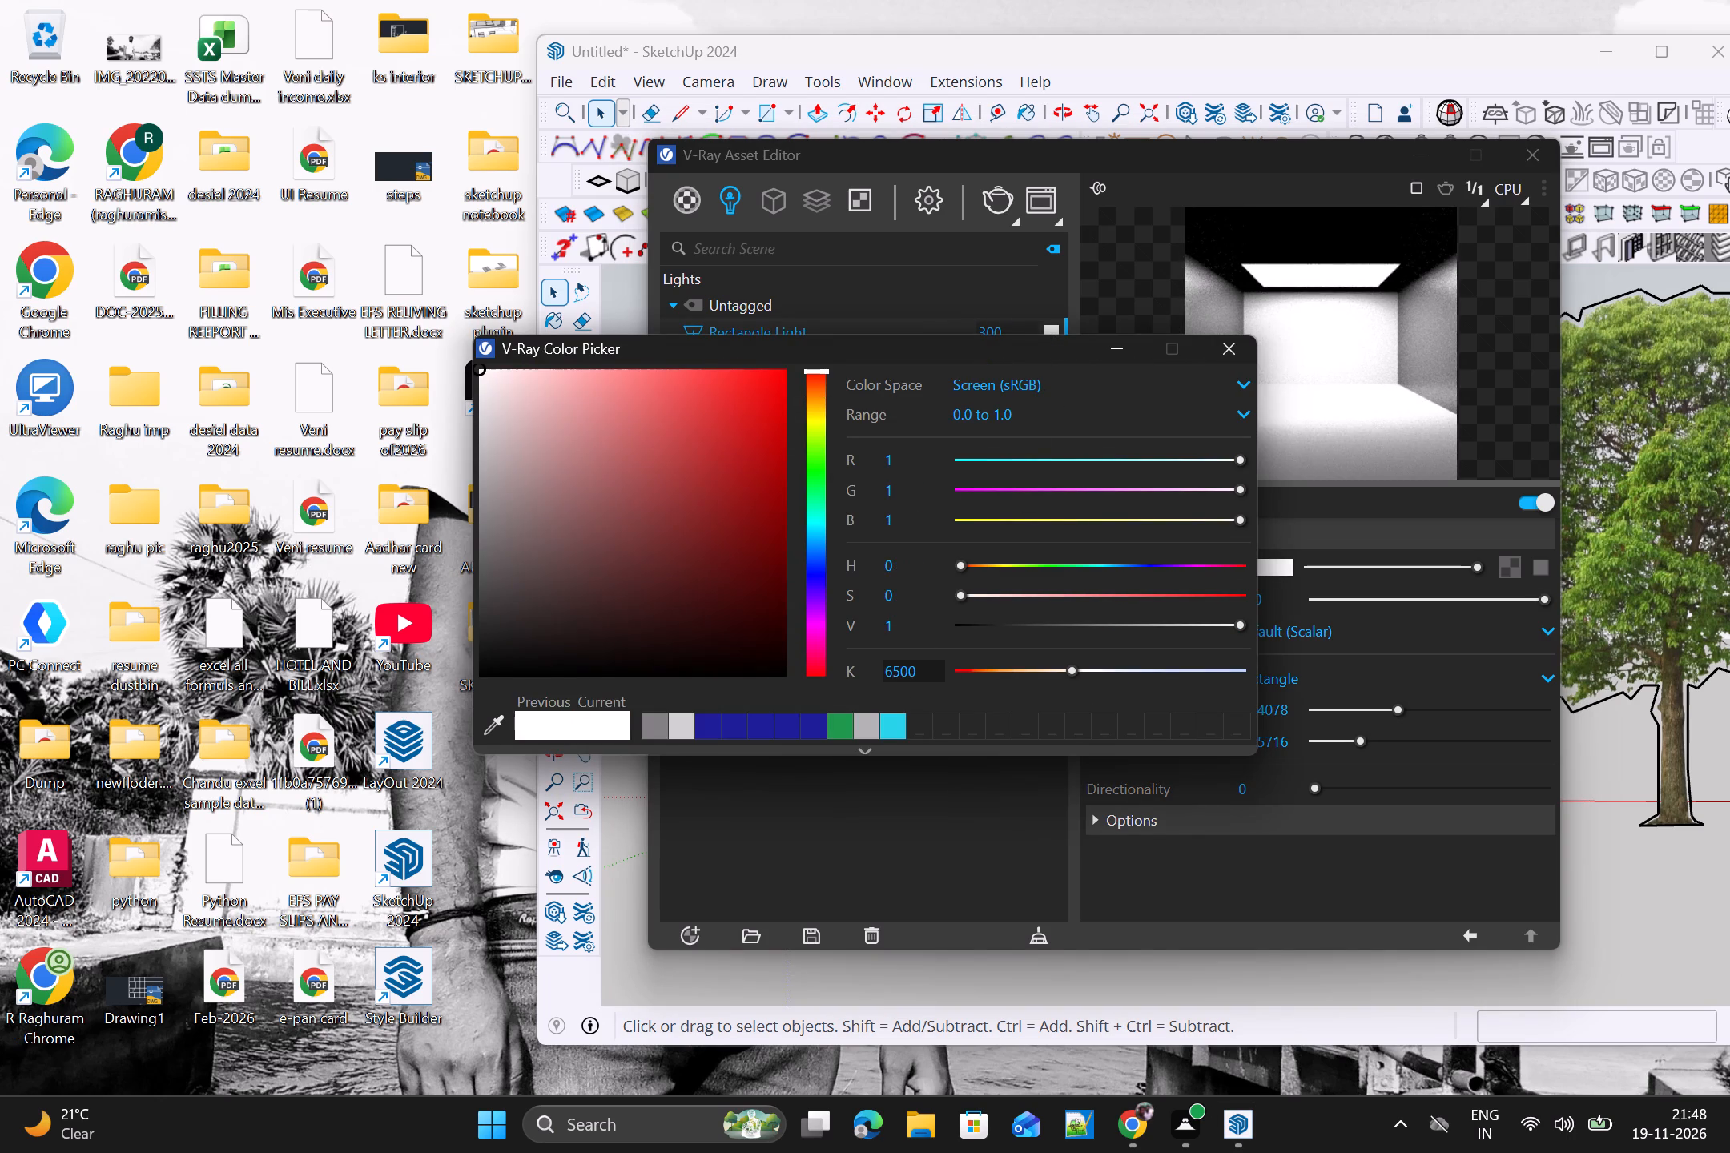
left_click(899, 675)
key("BackSpace")
key("BackSpace")
key("BackSpace")
type("30")
key("Return")
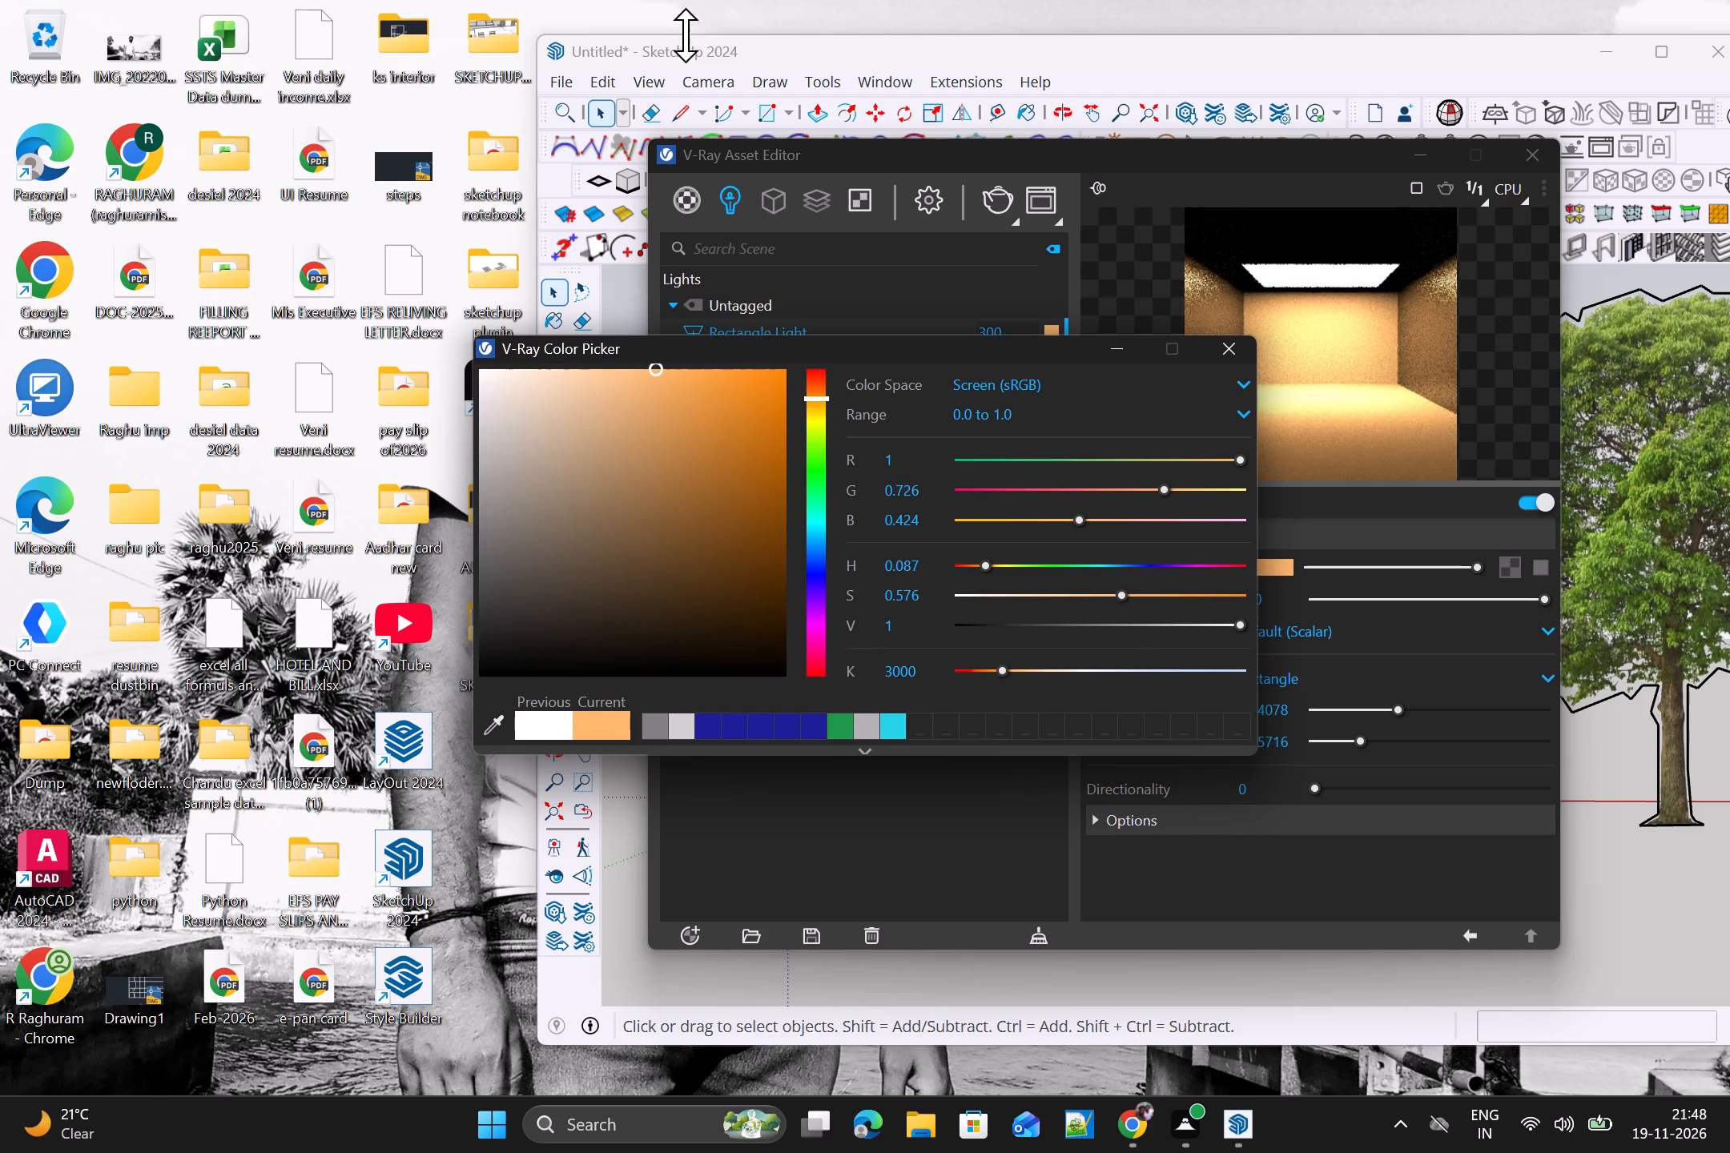
left_click(1217, 361)
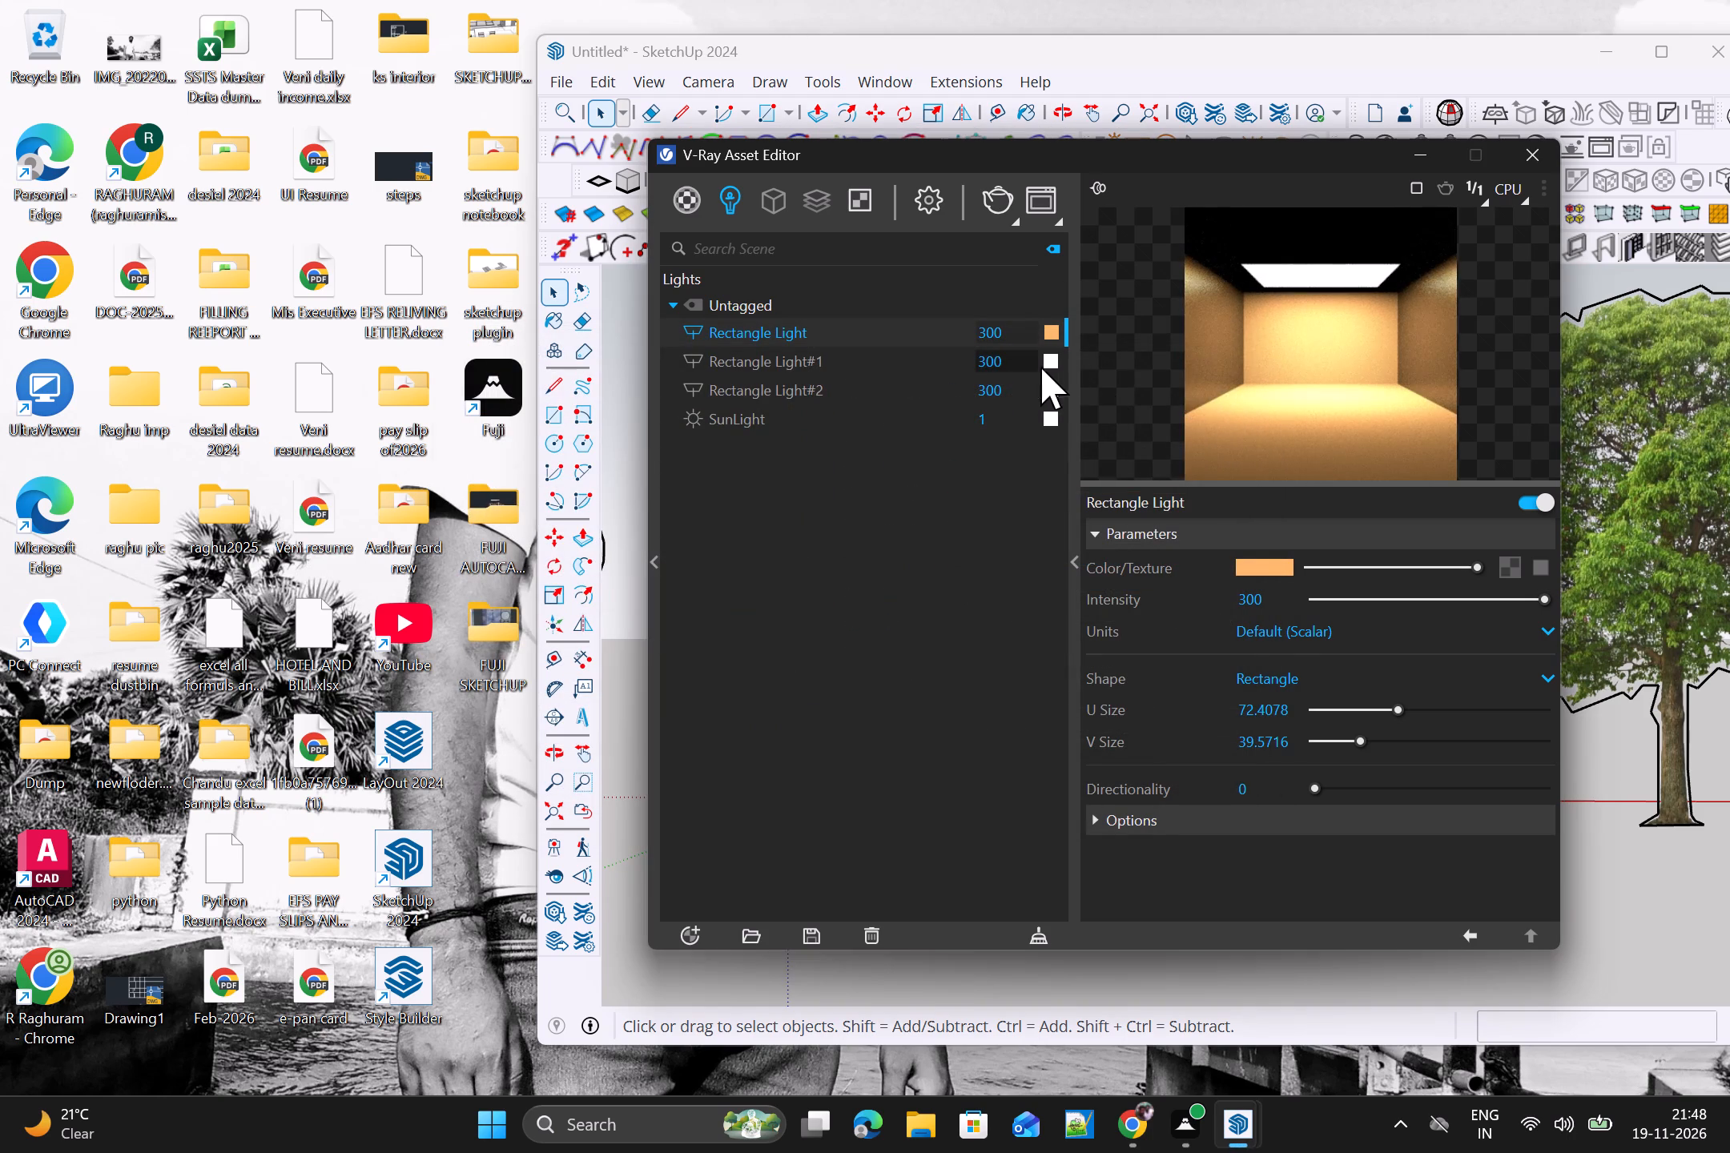
Set the colour temperature of Rectangle Light#1 to 3000 K.
left_click(1050, 365)
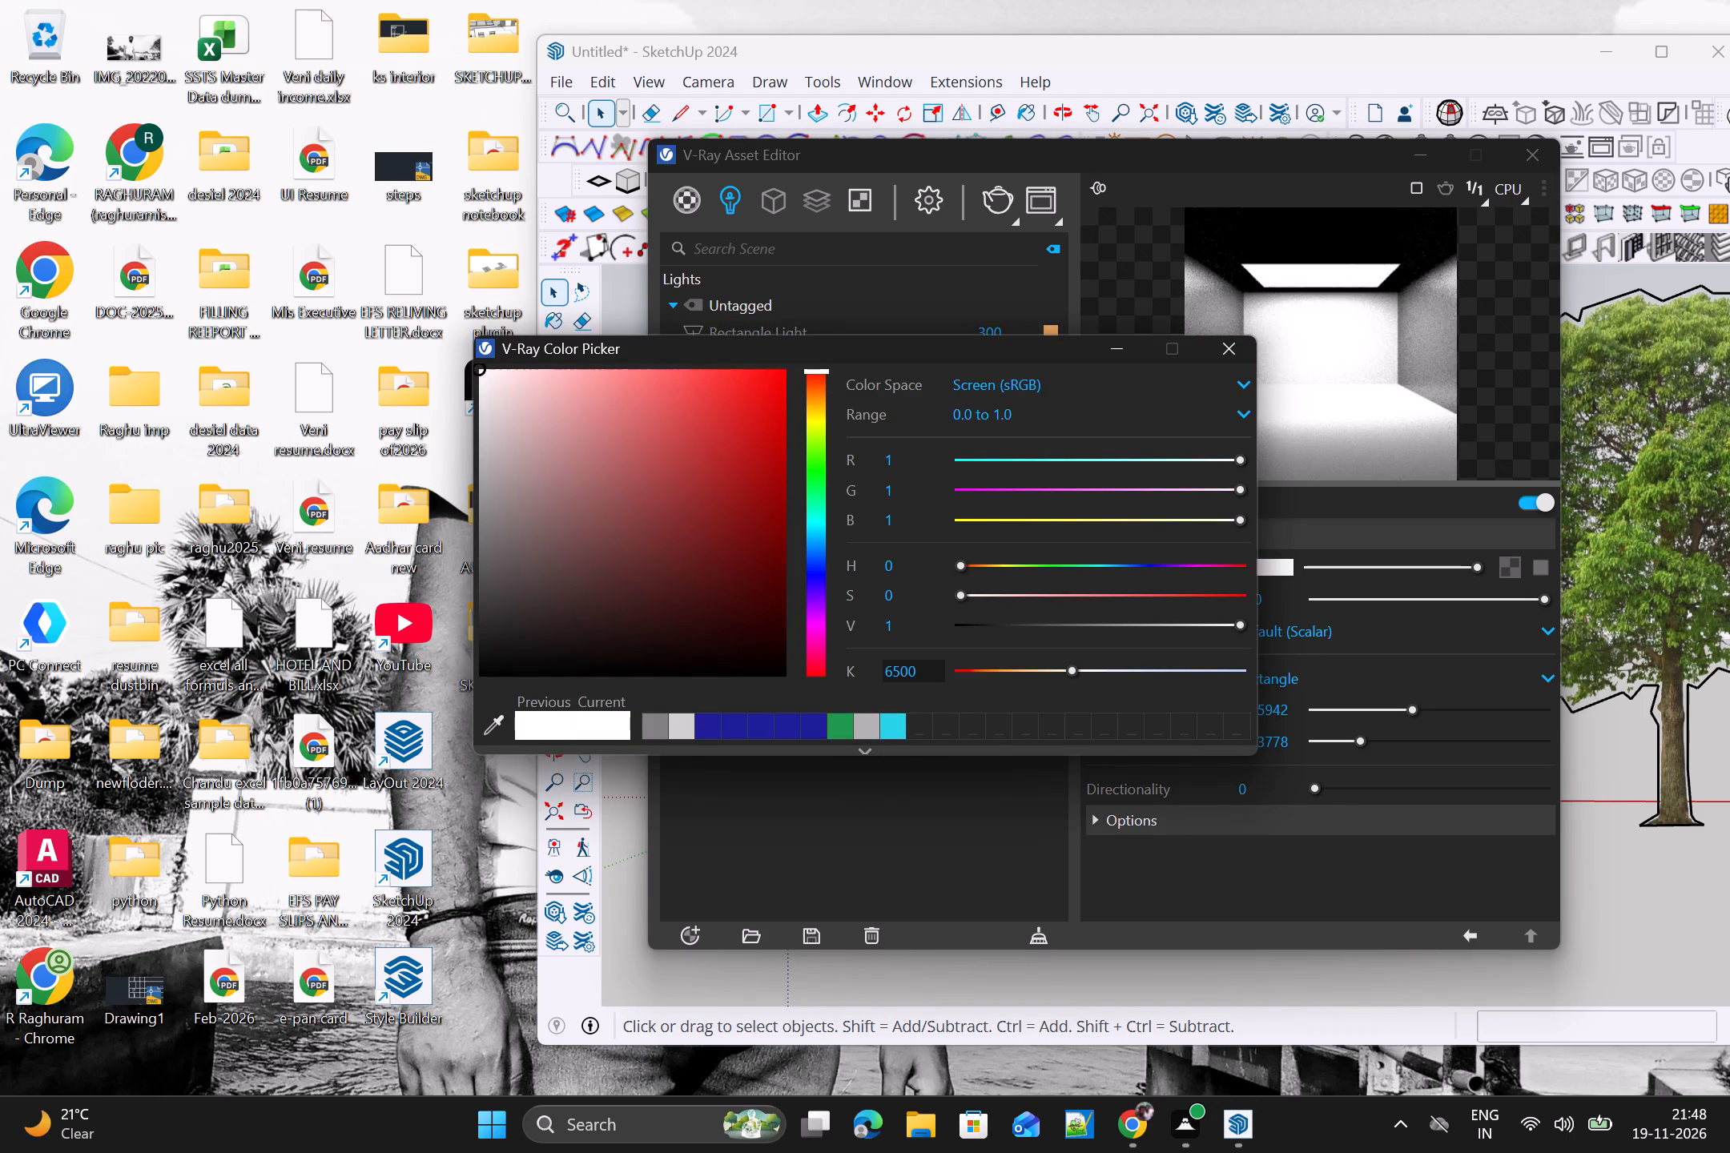
left_click(897, 671)
key("BackSpace")
key("BackSpace")
key("BackSpace")
type("30")
key("Return")
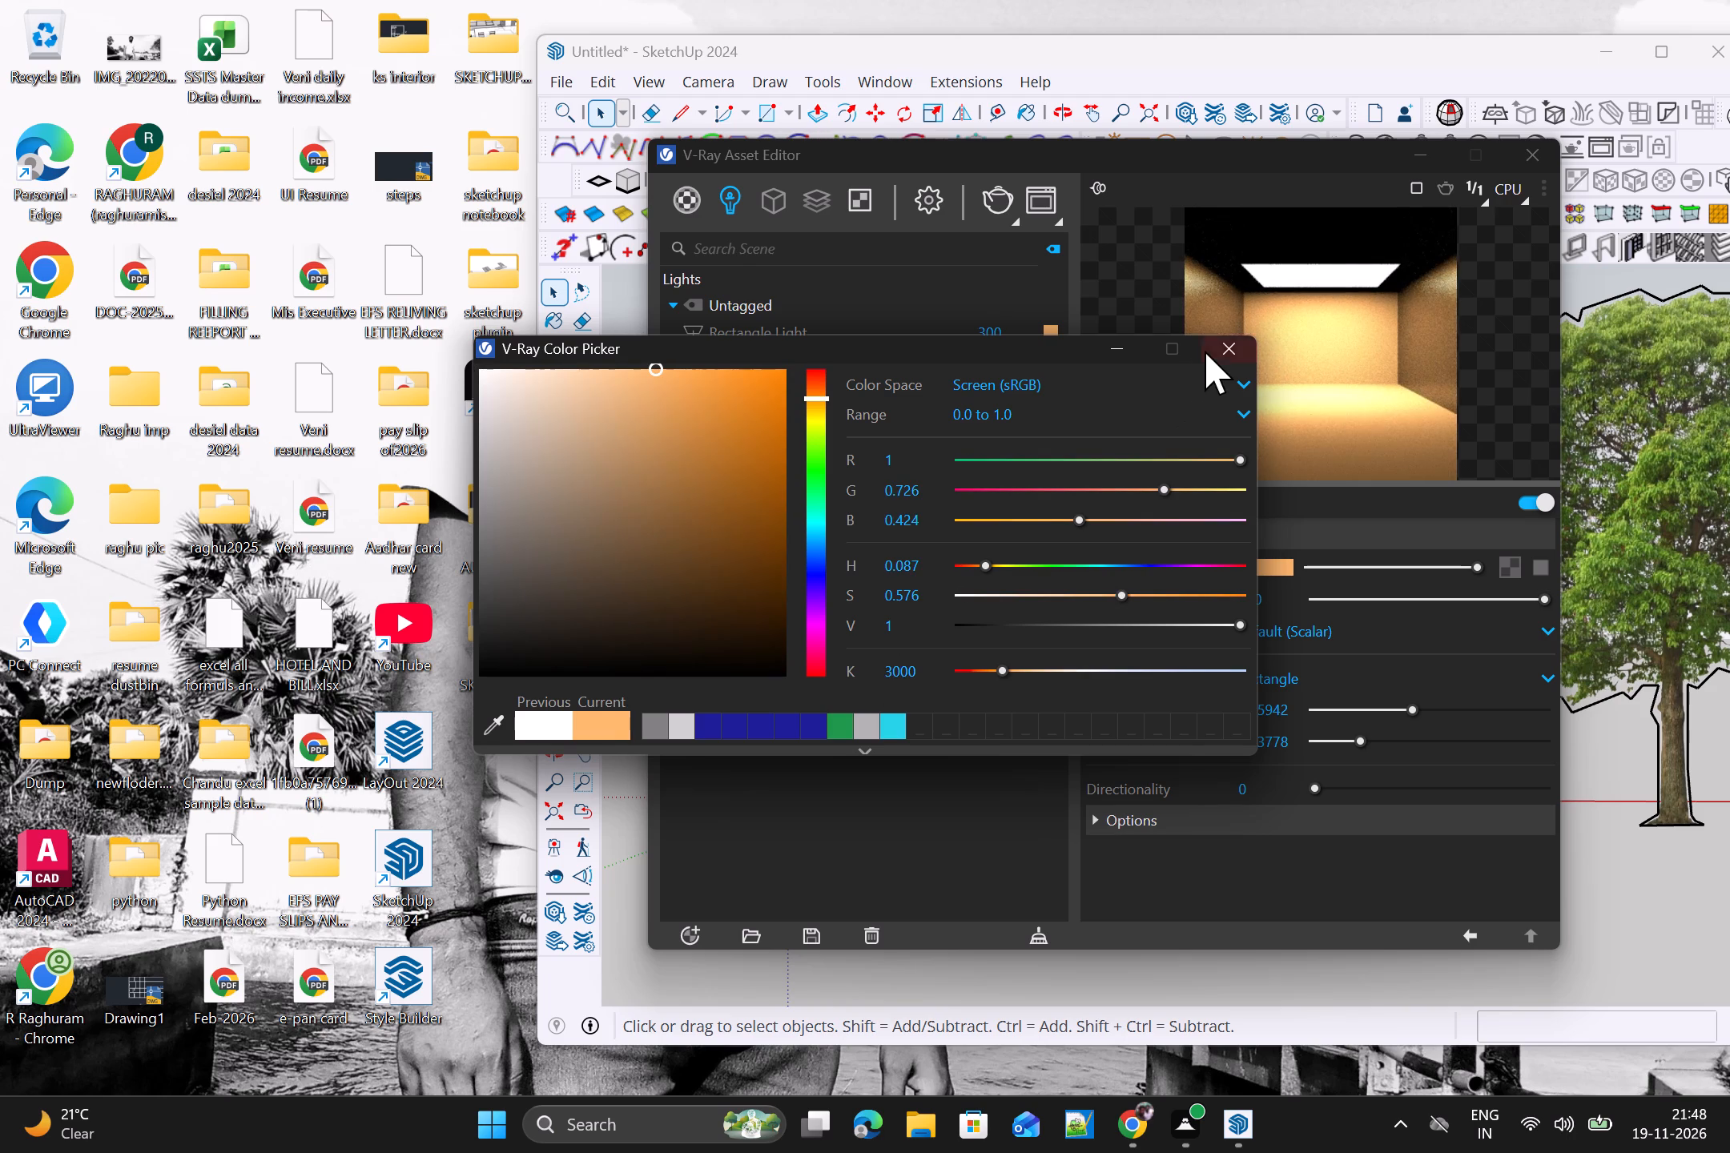
Set the colour temperature of Rectangle Light#2 to 3000 K.
left_click(1217, 347)
left_click(1052, 392)
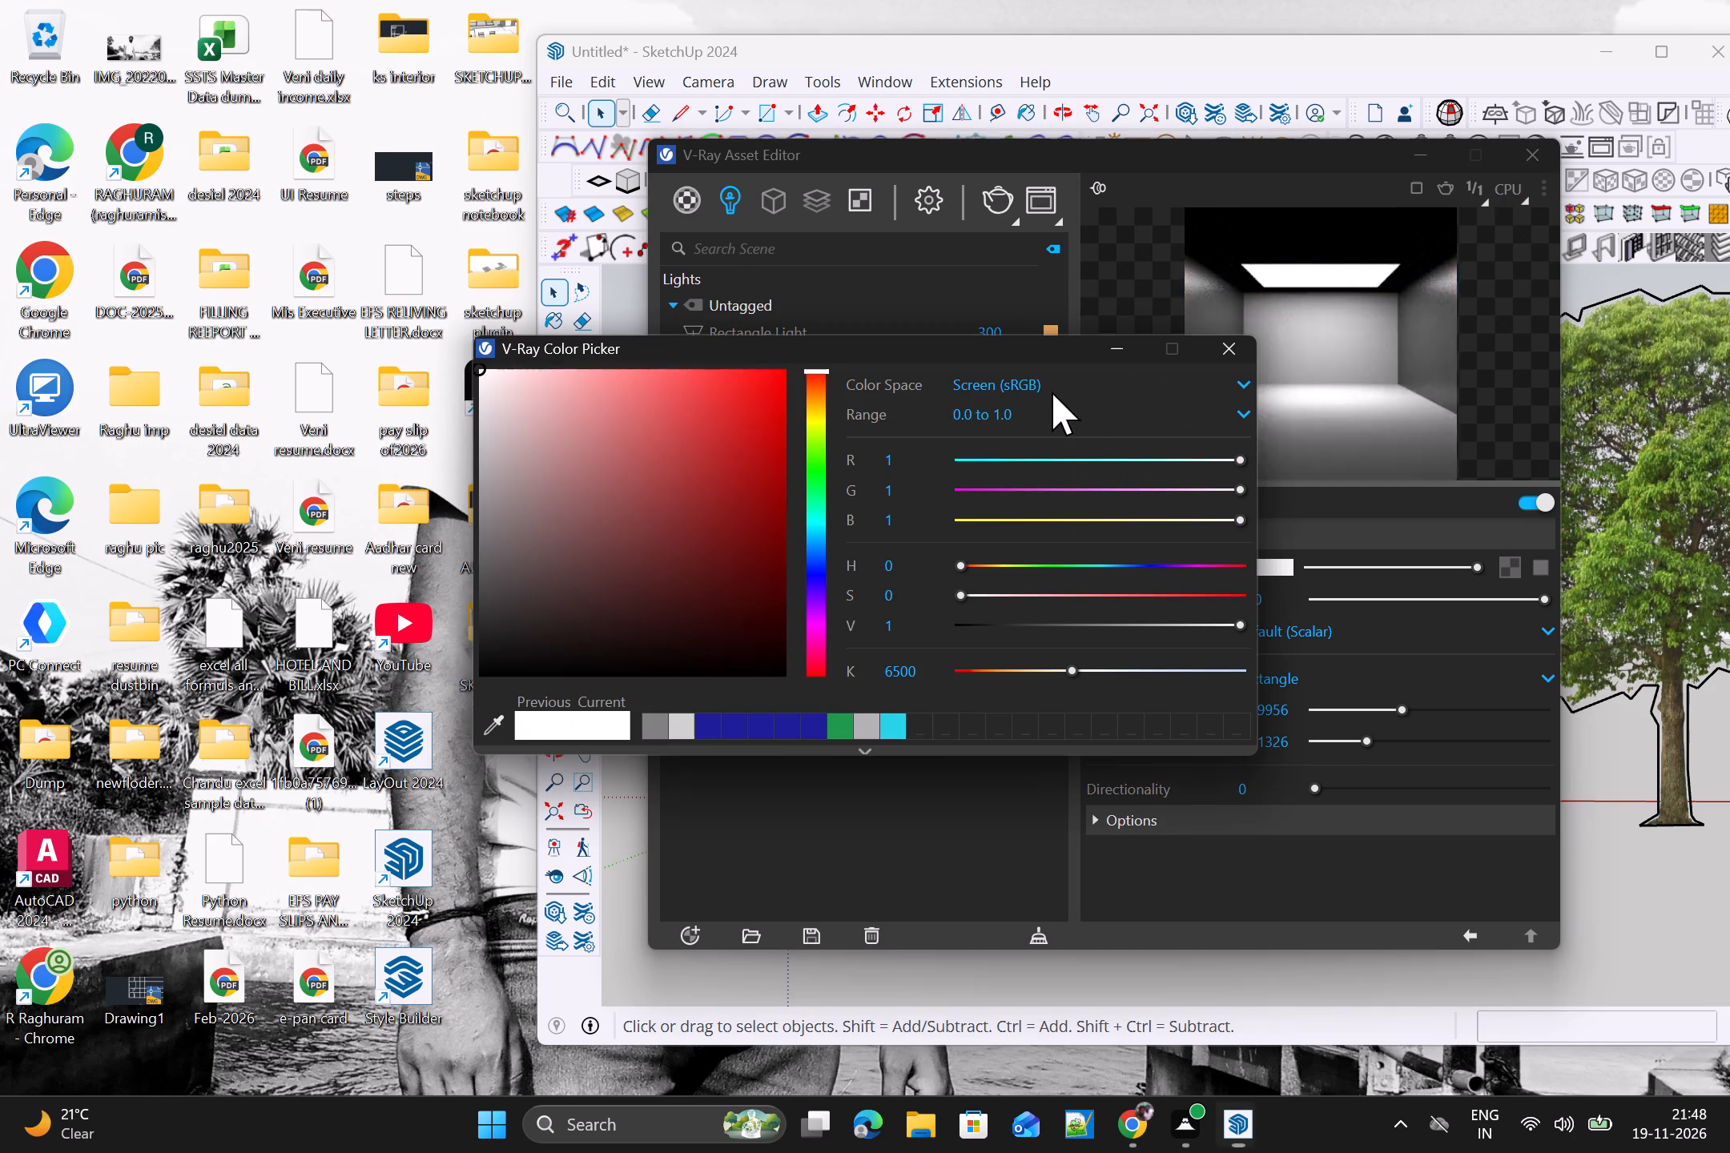
left_click(899, 670)
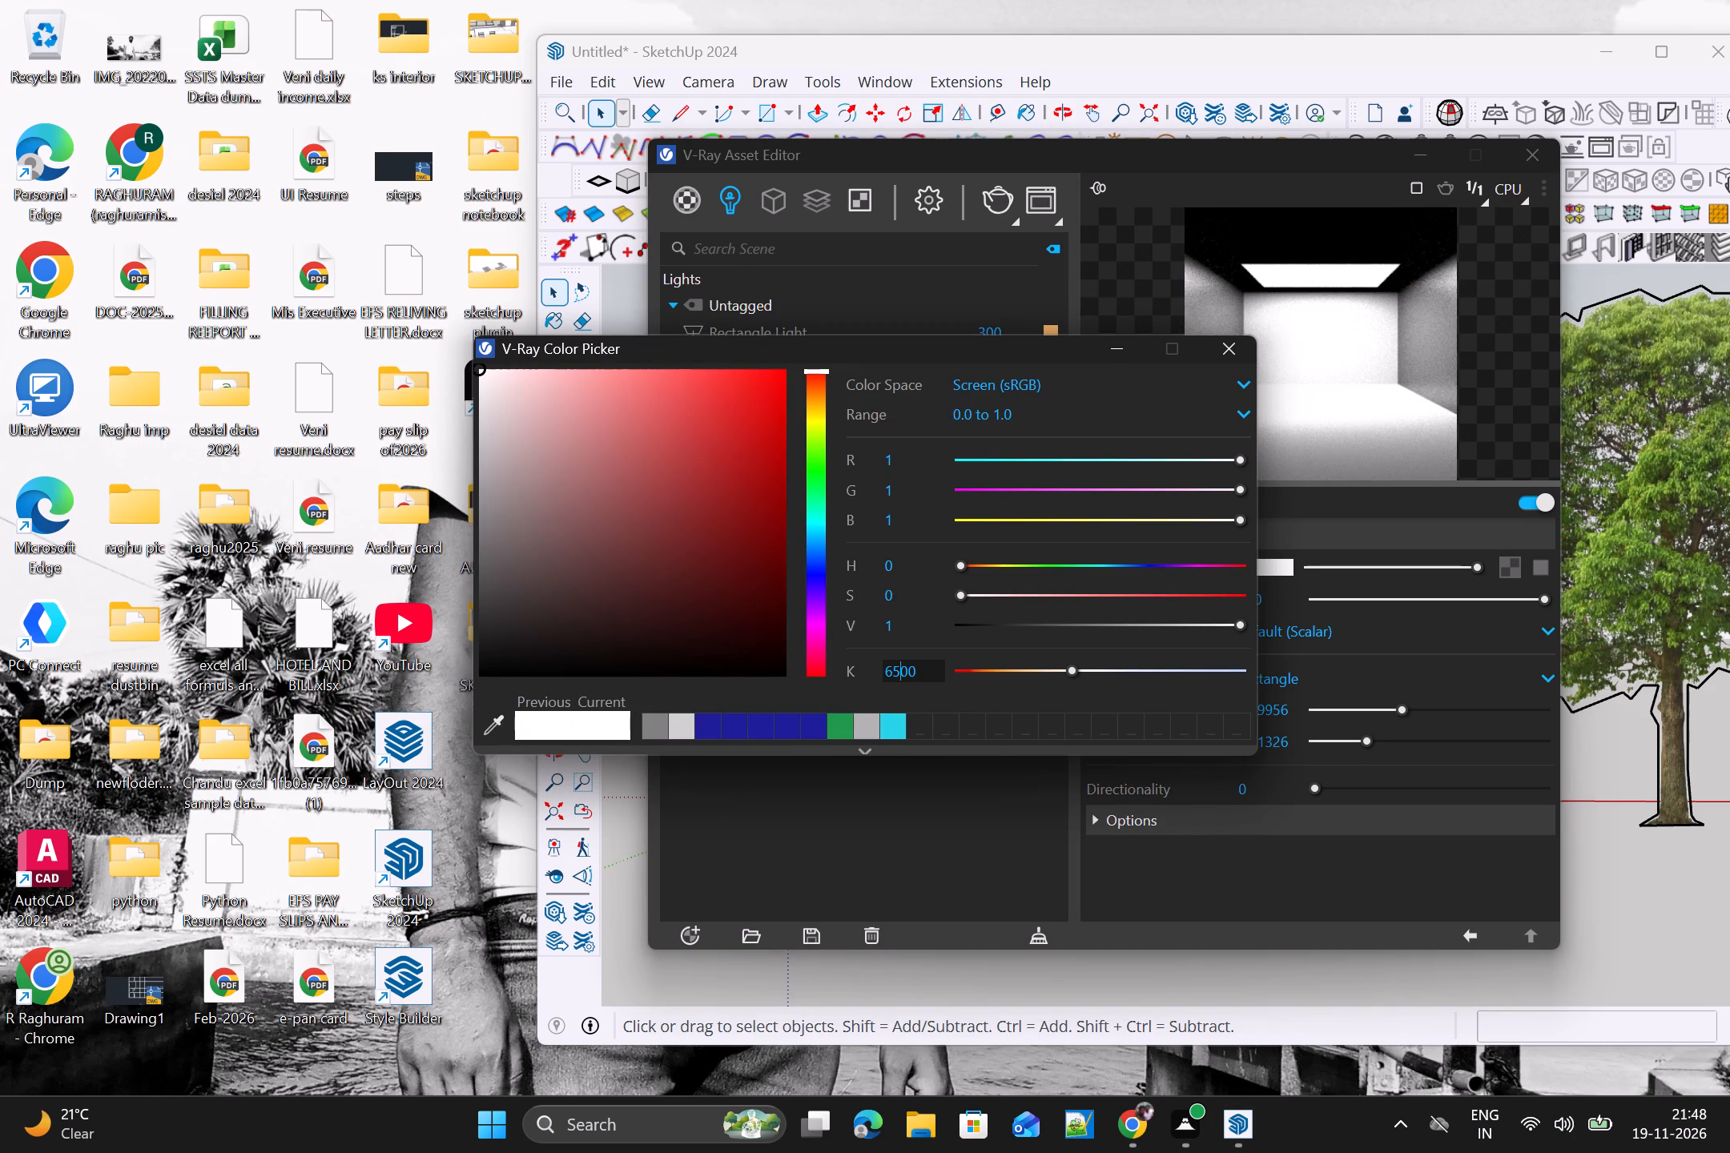
key("BackSpace")
key("BackSpace")
type("30")
key("Return")
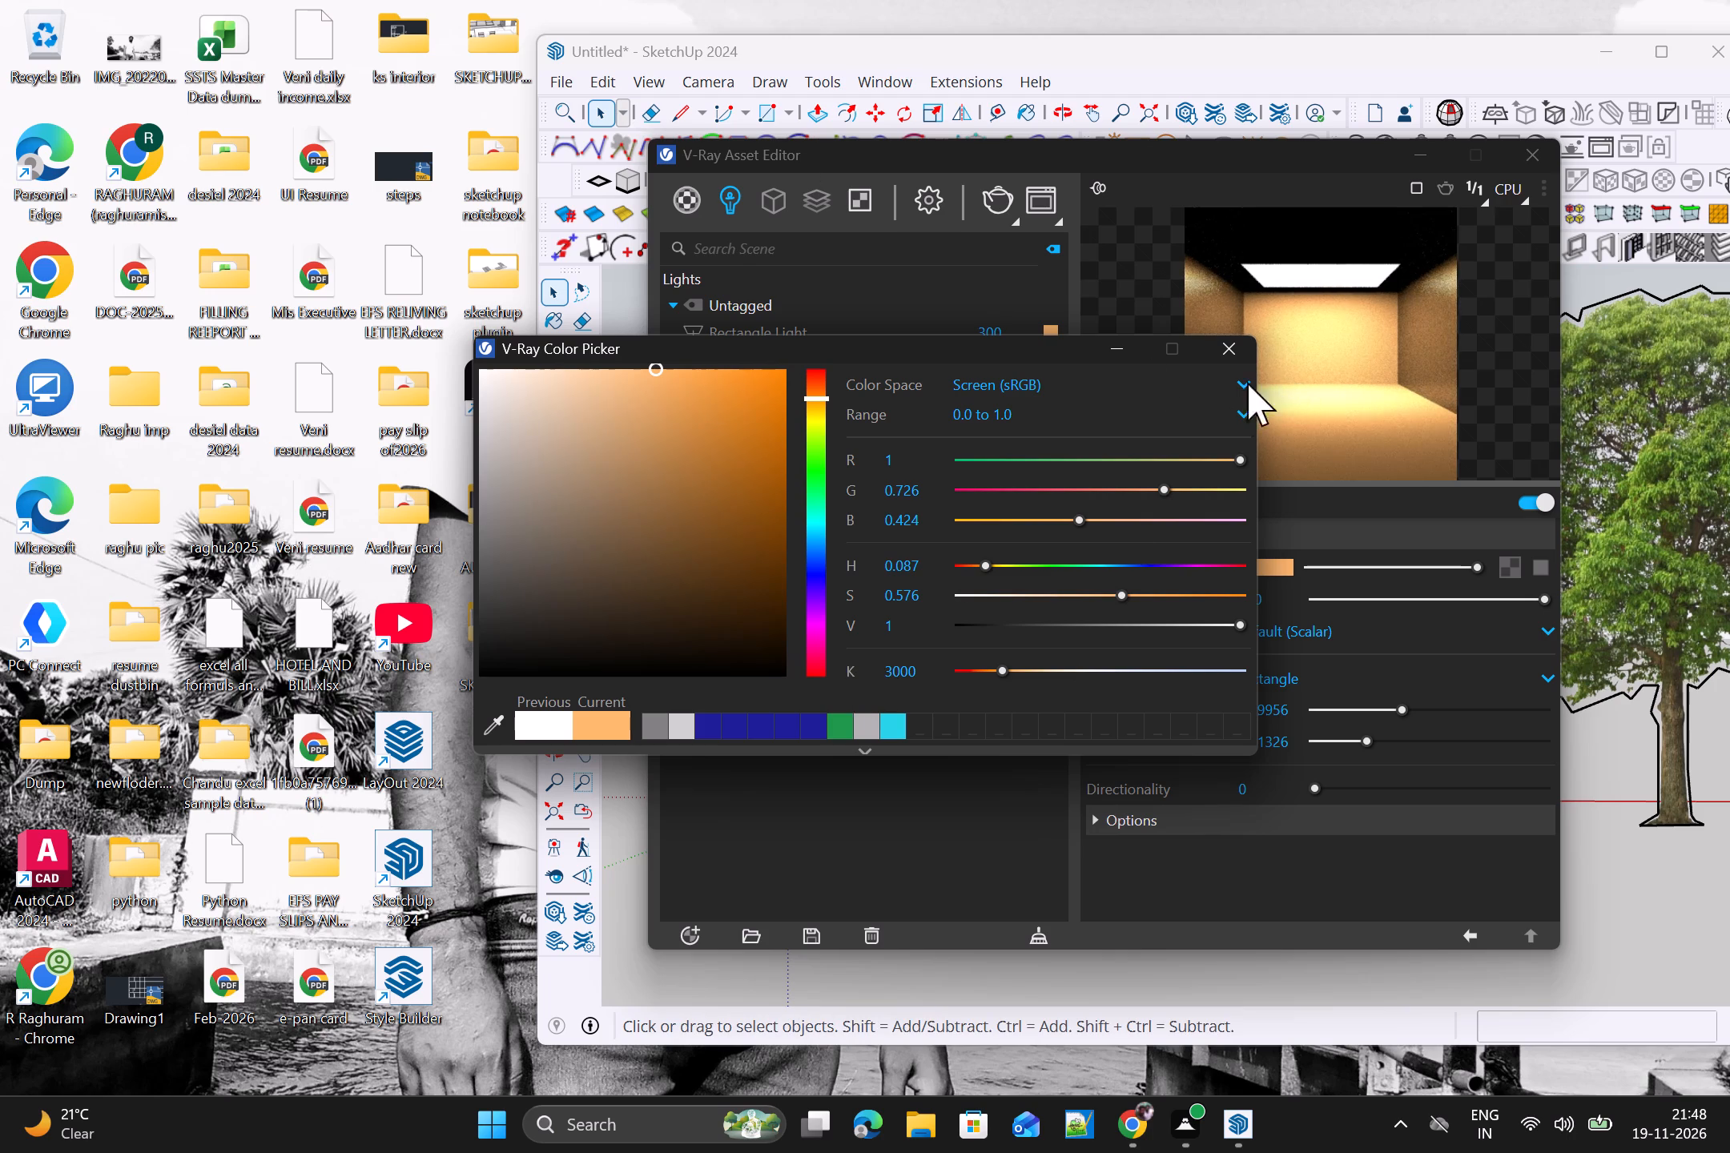
left_click(1219, 356)
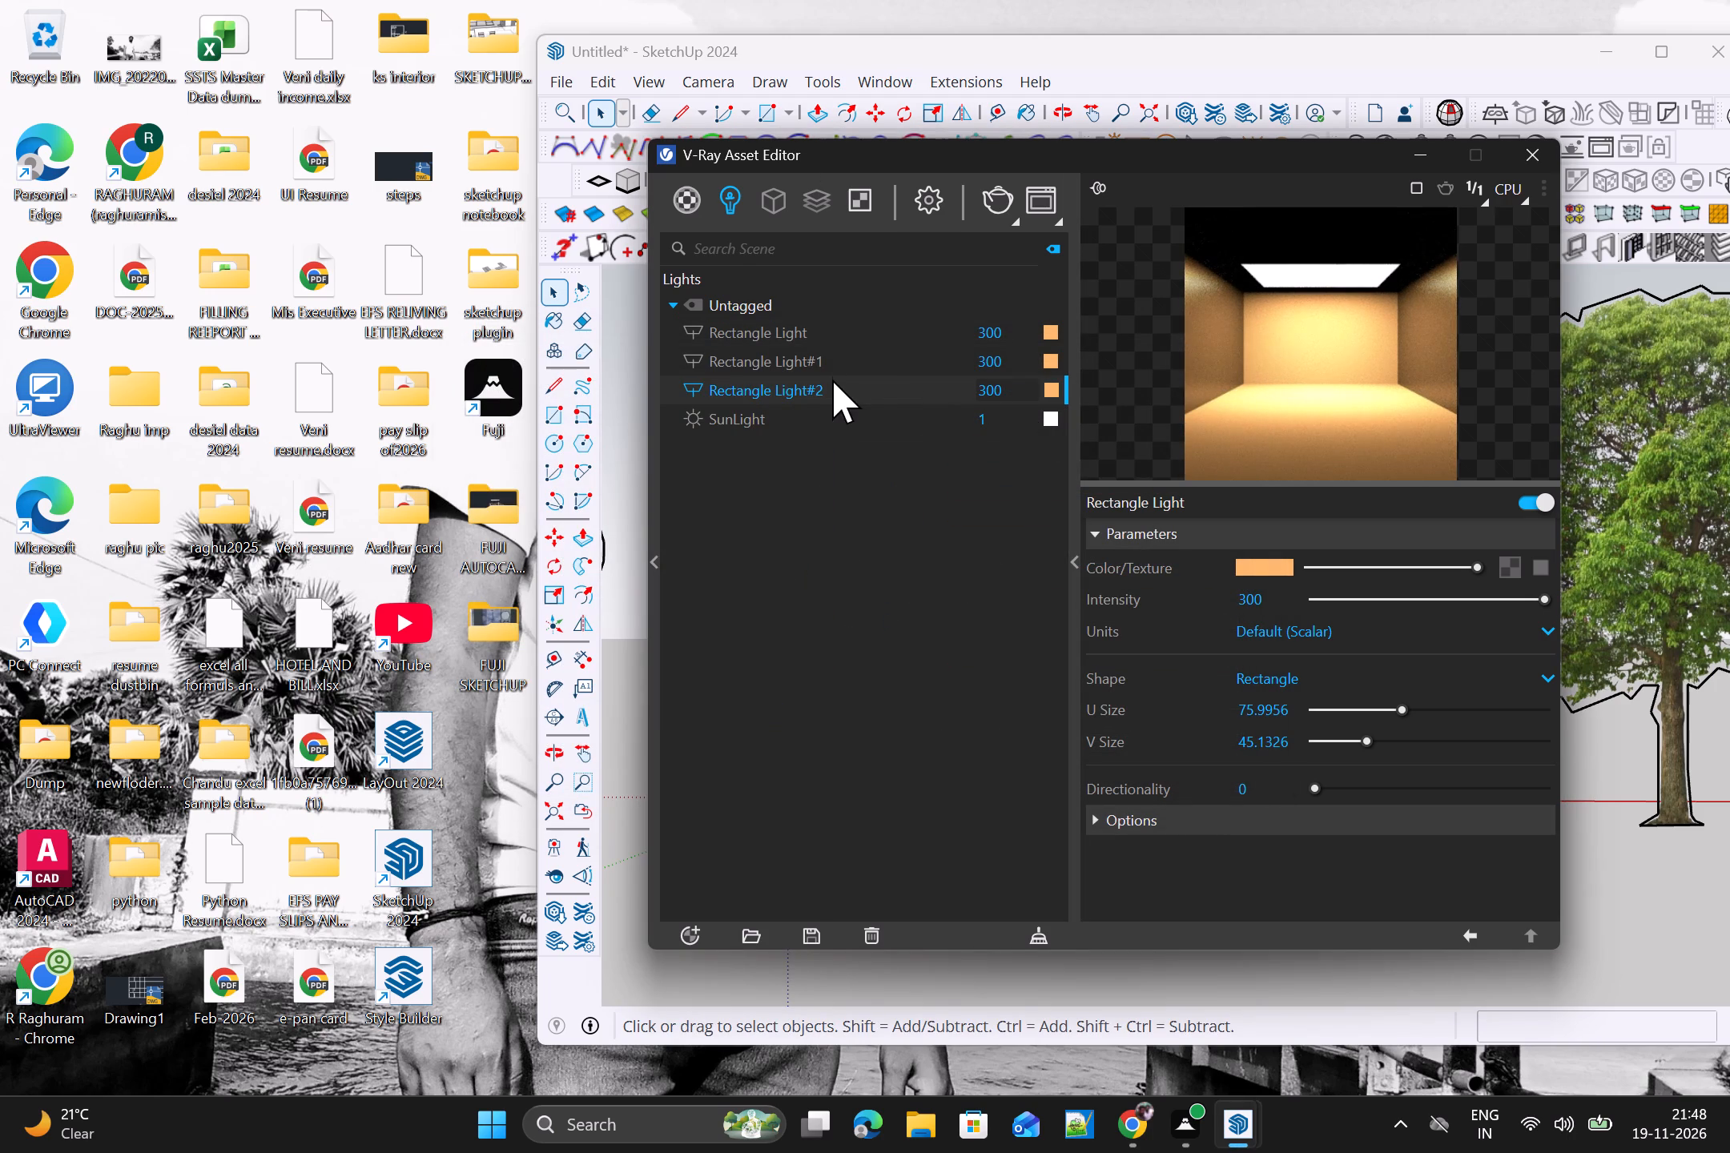
Set the intensity of Rectangle Light to 700 in the V-Ray lights list.
left_click(1005, 333)
key("BackSpace")
key("BackSpace")
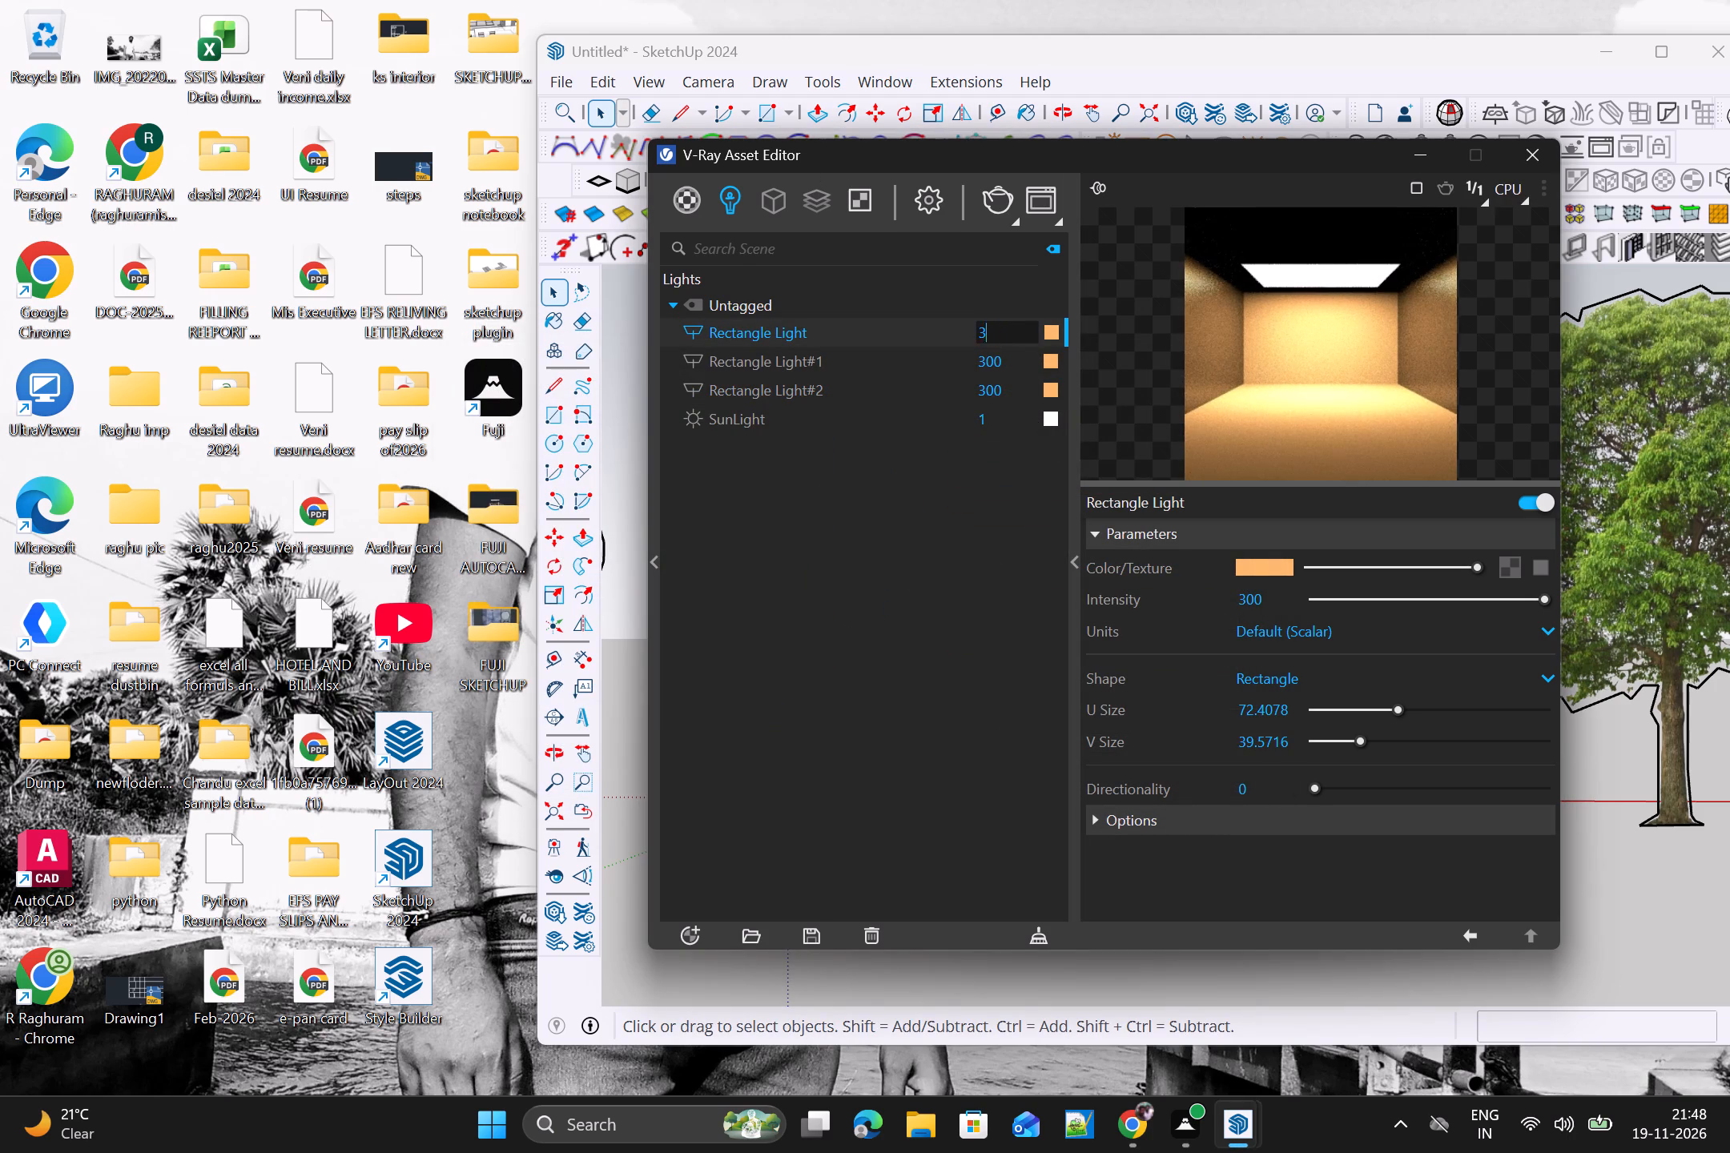
key("BackSpace")
key("BackSpace")
type("700")
key("Return")
Set the intensity of Rectangle Light#1 to 700 in the V-Ray lights list.
left_click(1011, 365)
key("BackSpace")
key("BackSpace")
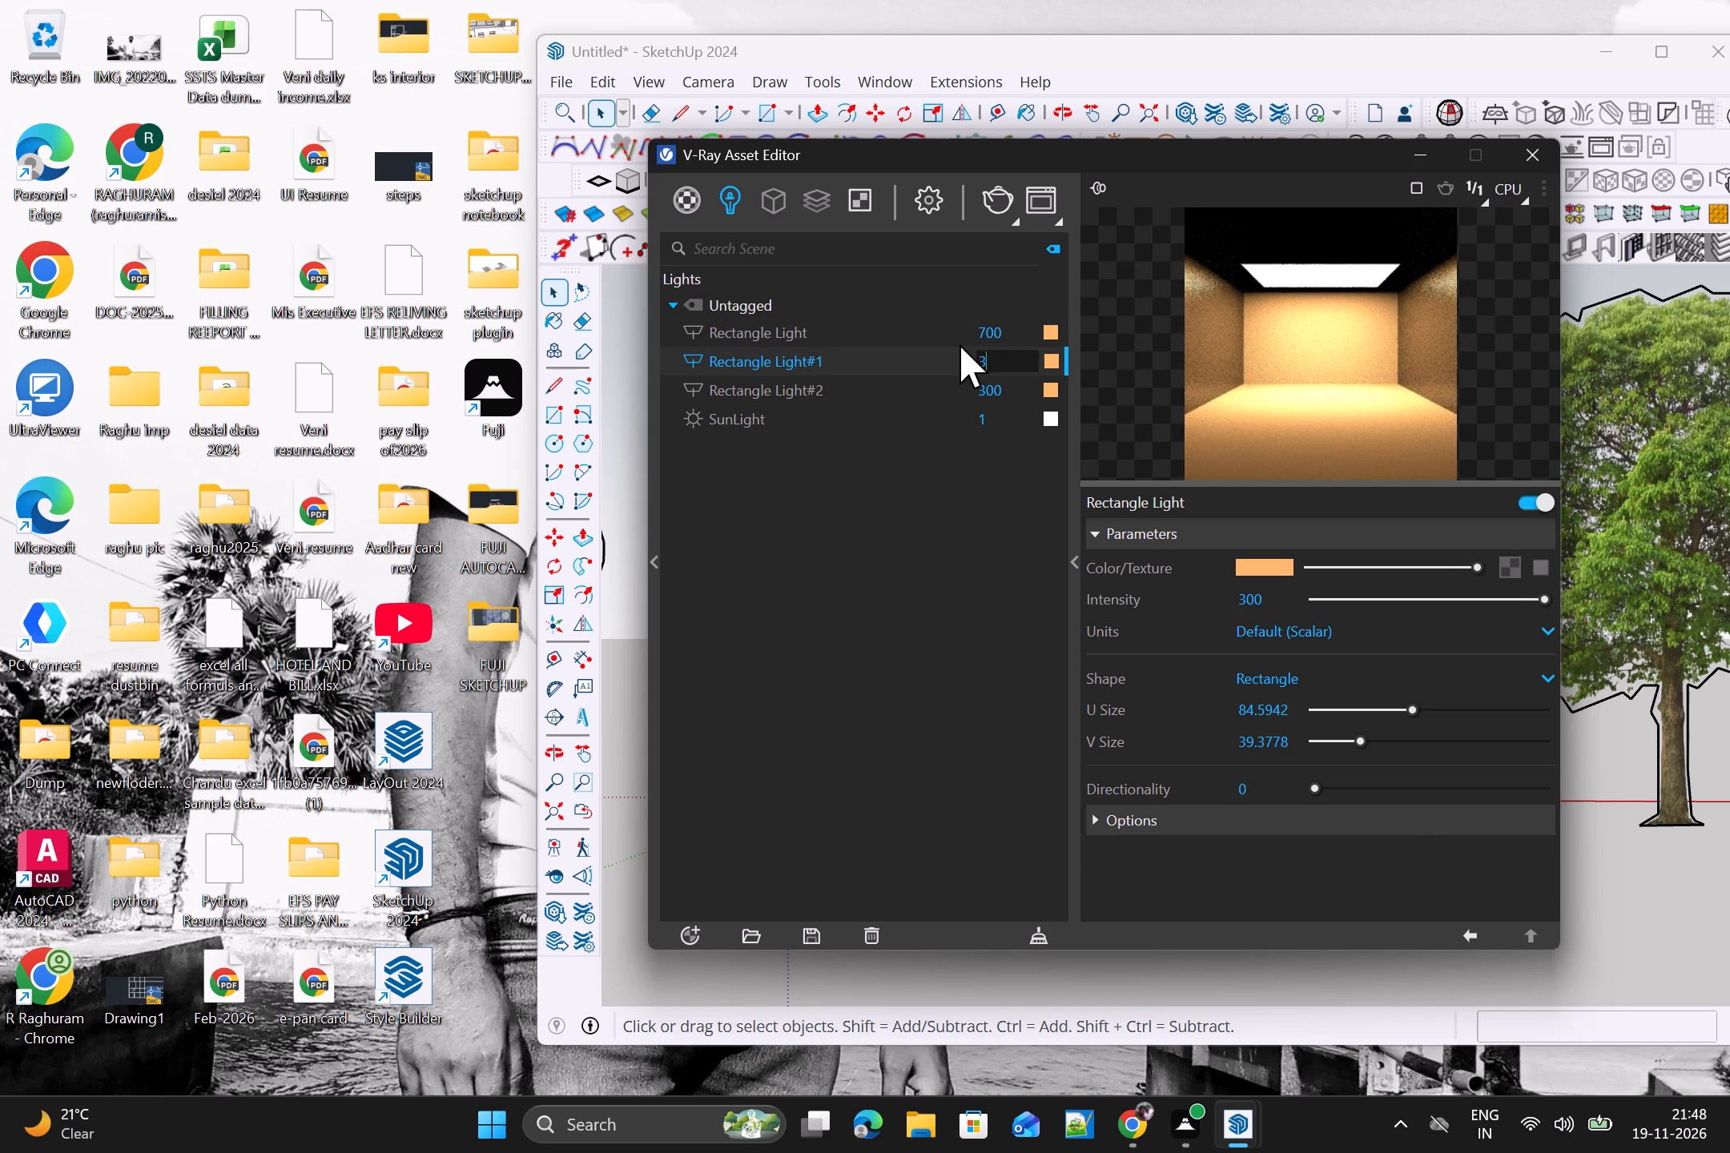
key("BackSpace")
key("BackSpace")
type("700")
key("Return")
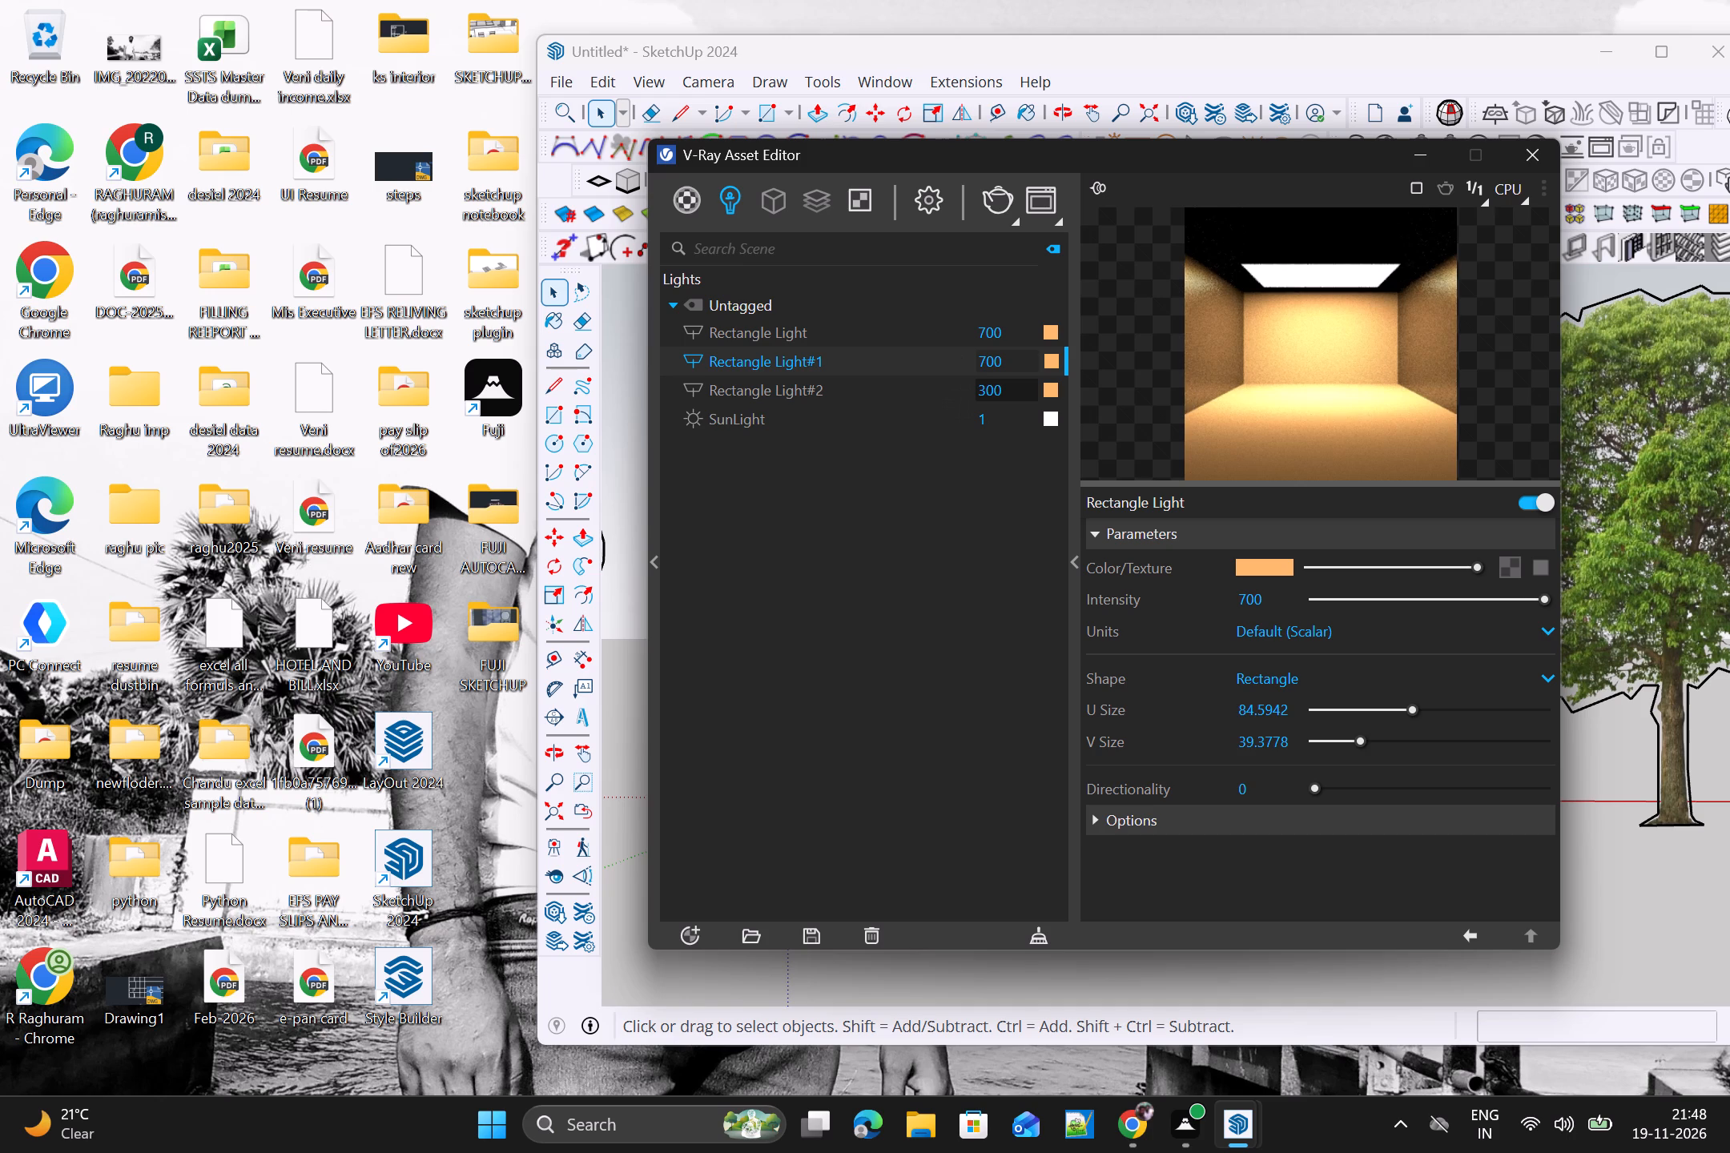
Set the intensity of Rectangle Light#2 to 700 and close the V-Ray Asset Editor.
left_click(981, 386)
key("Right")
key("BackSpace")
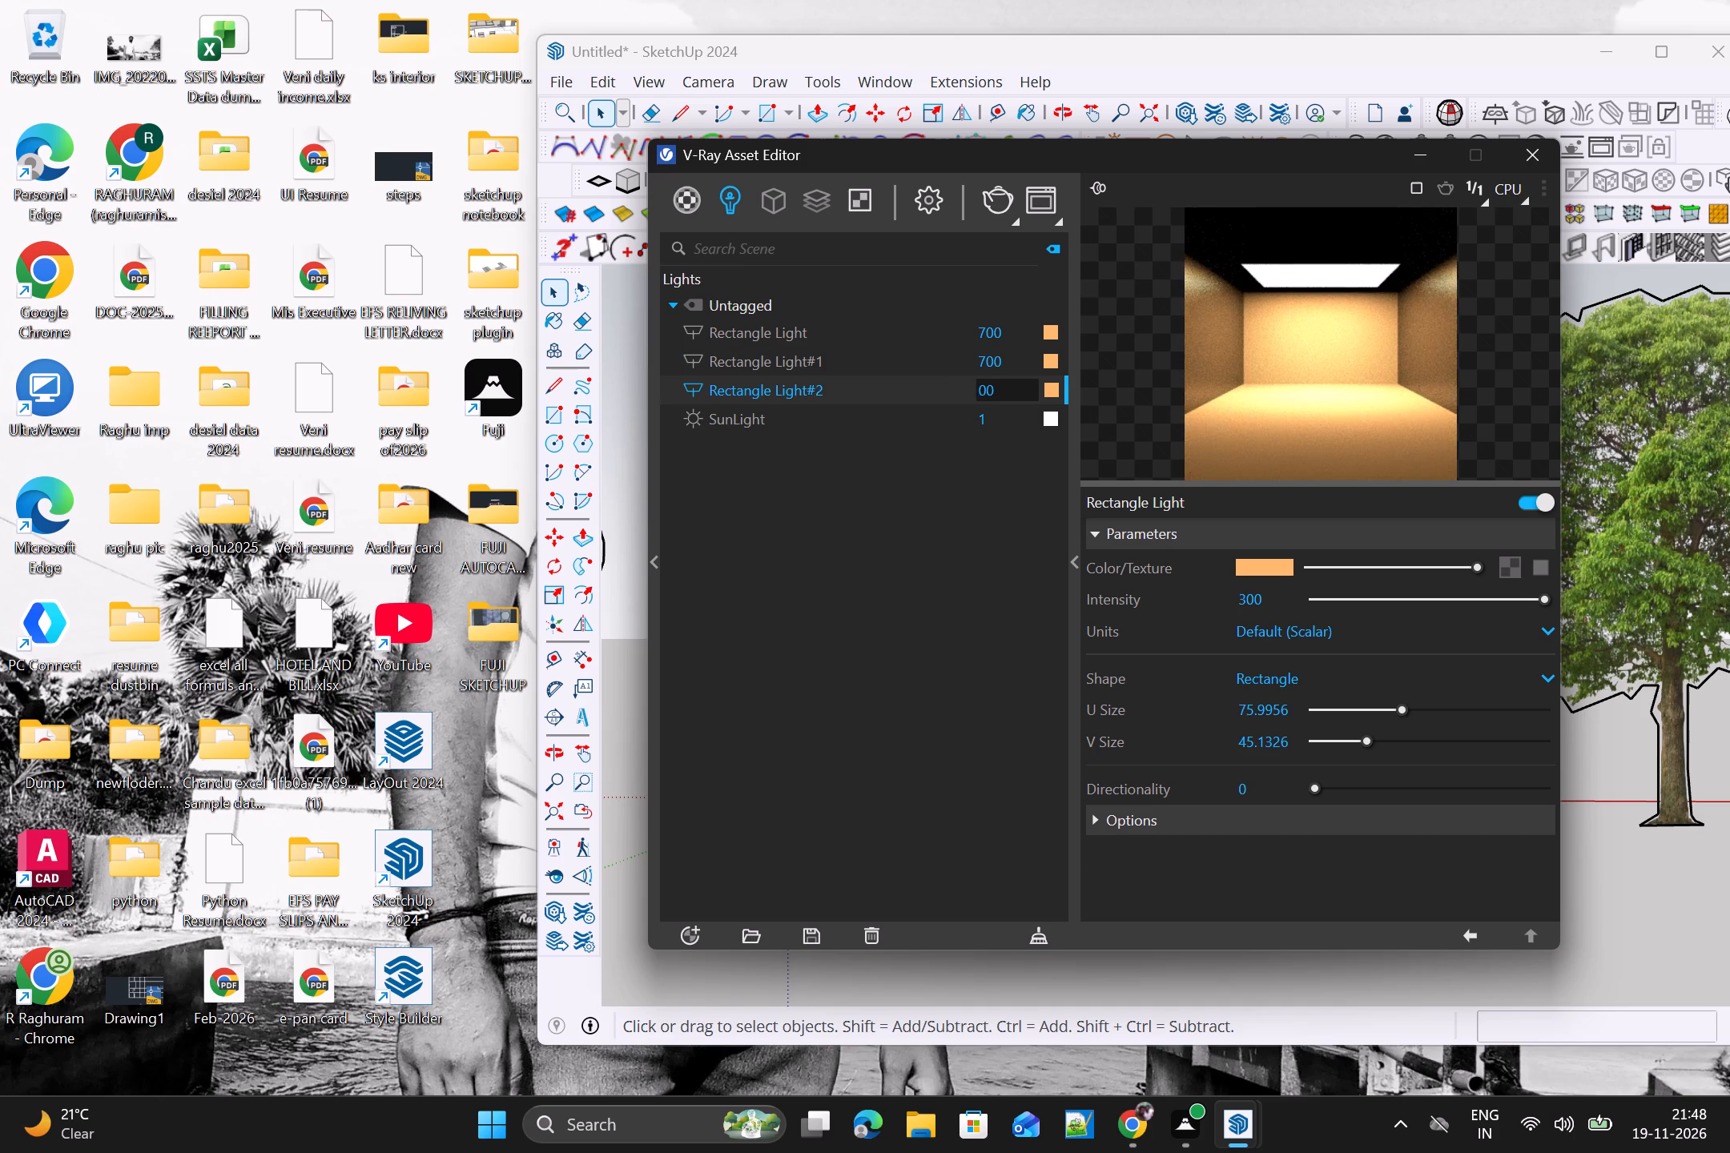
key("7")
key("Return")
left_click(1534, 161)
Examine the house front and the trees on both sides from several front angles.
scroll(1366, 411, "down", 4)
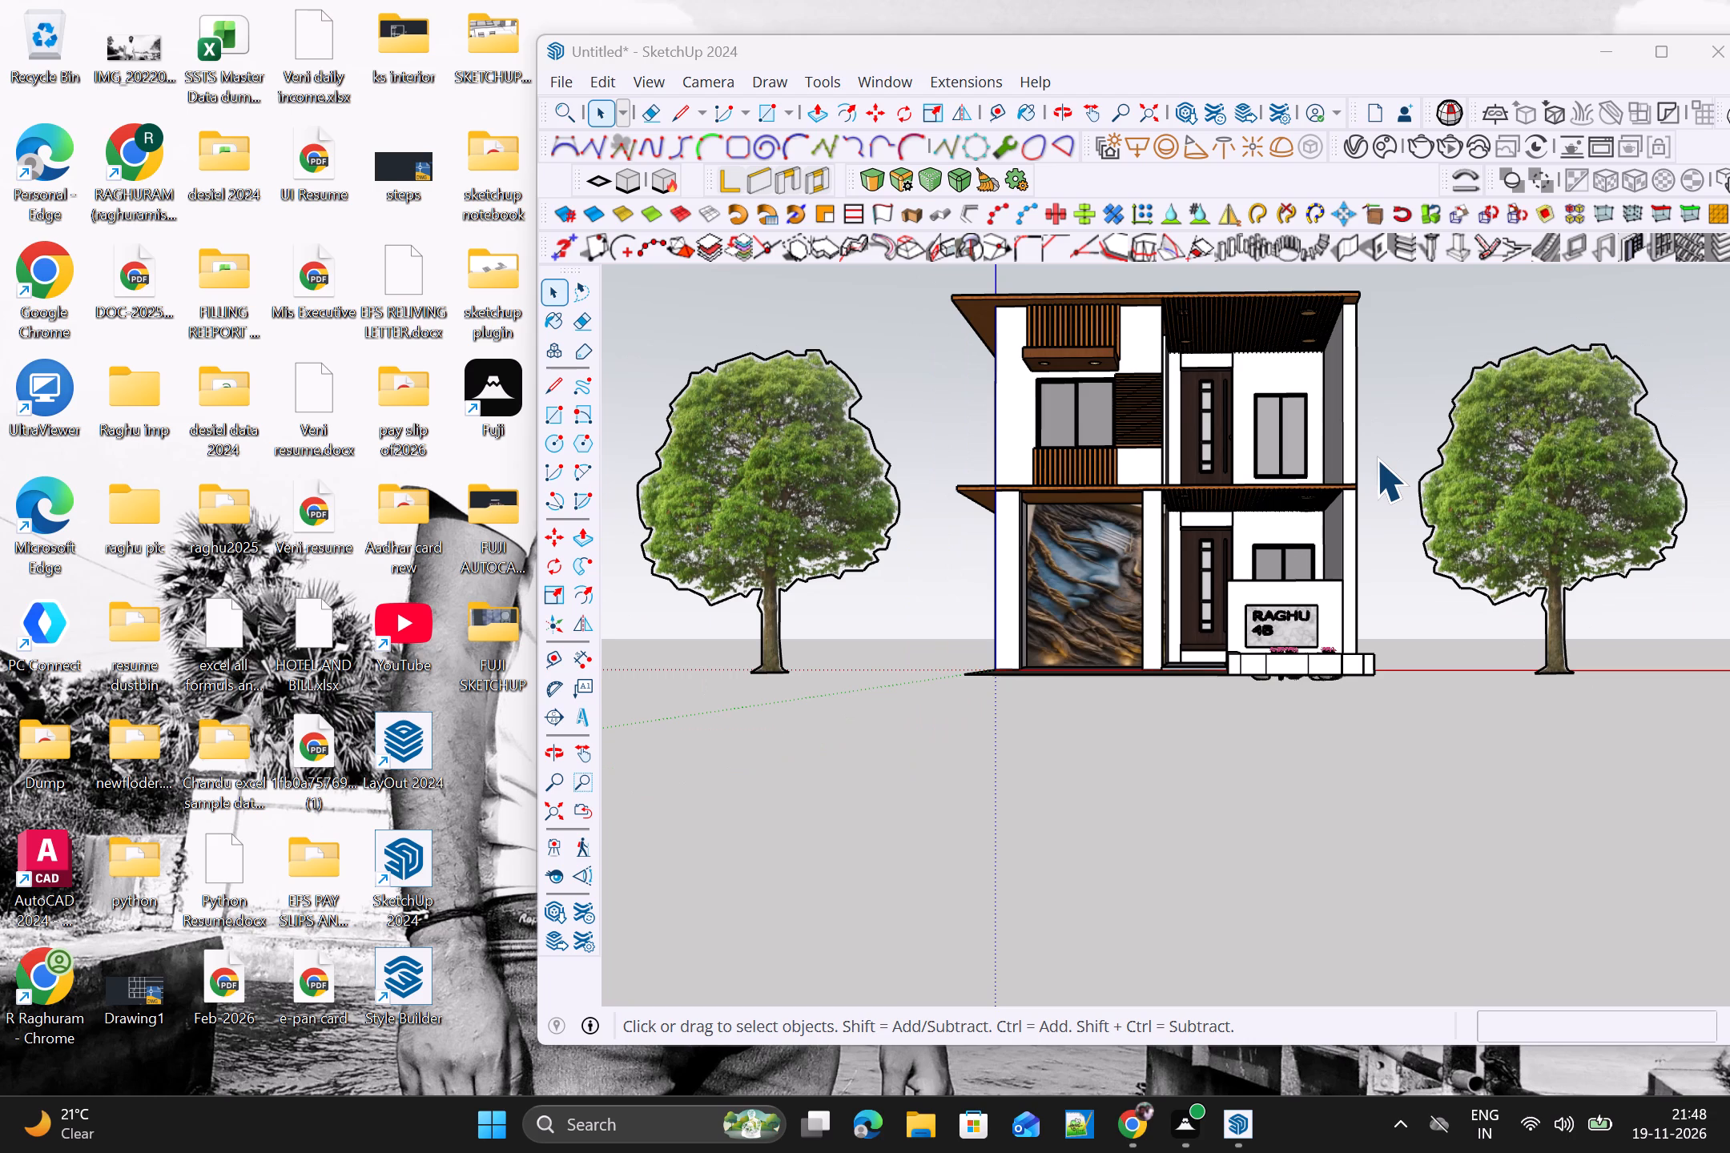
scroll(1376, 459, "down", 1)
middle_click_drag(1379, 457, 1205, 671, "shift")
scroll(1195, 657, "up", 2)
middle_click_drag(1193, 661, 1209, 665)
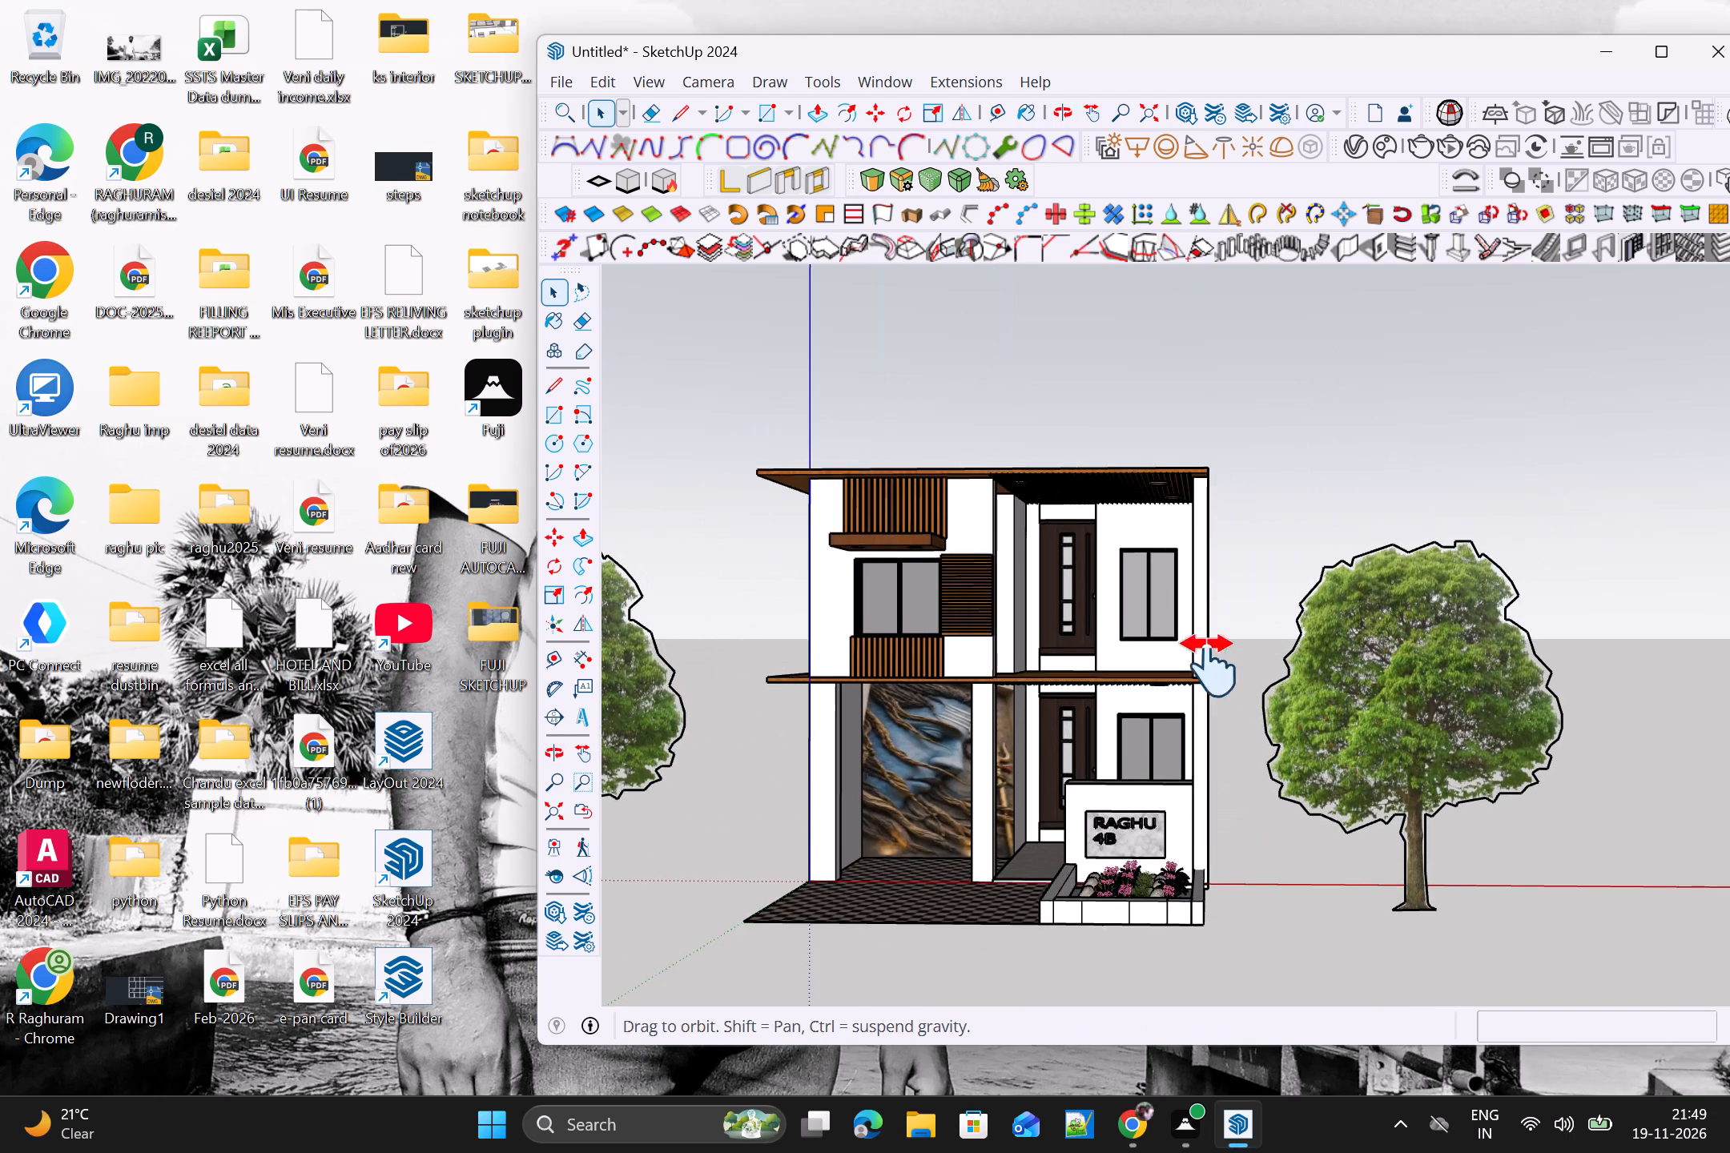
middle_click_drag(1209, 665, 1291, 616)
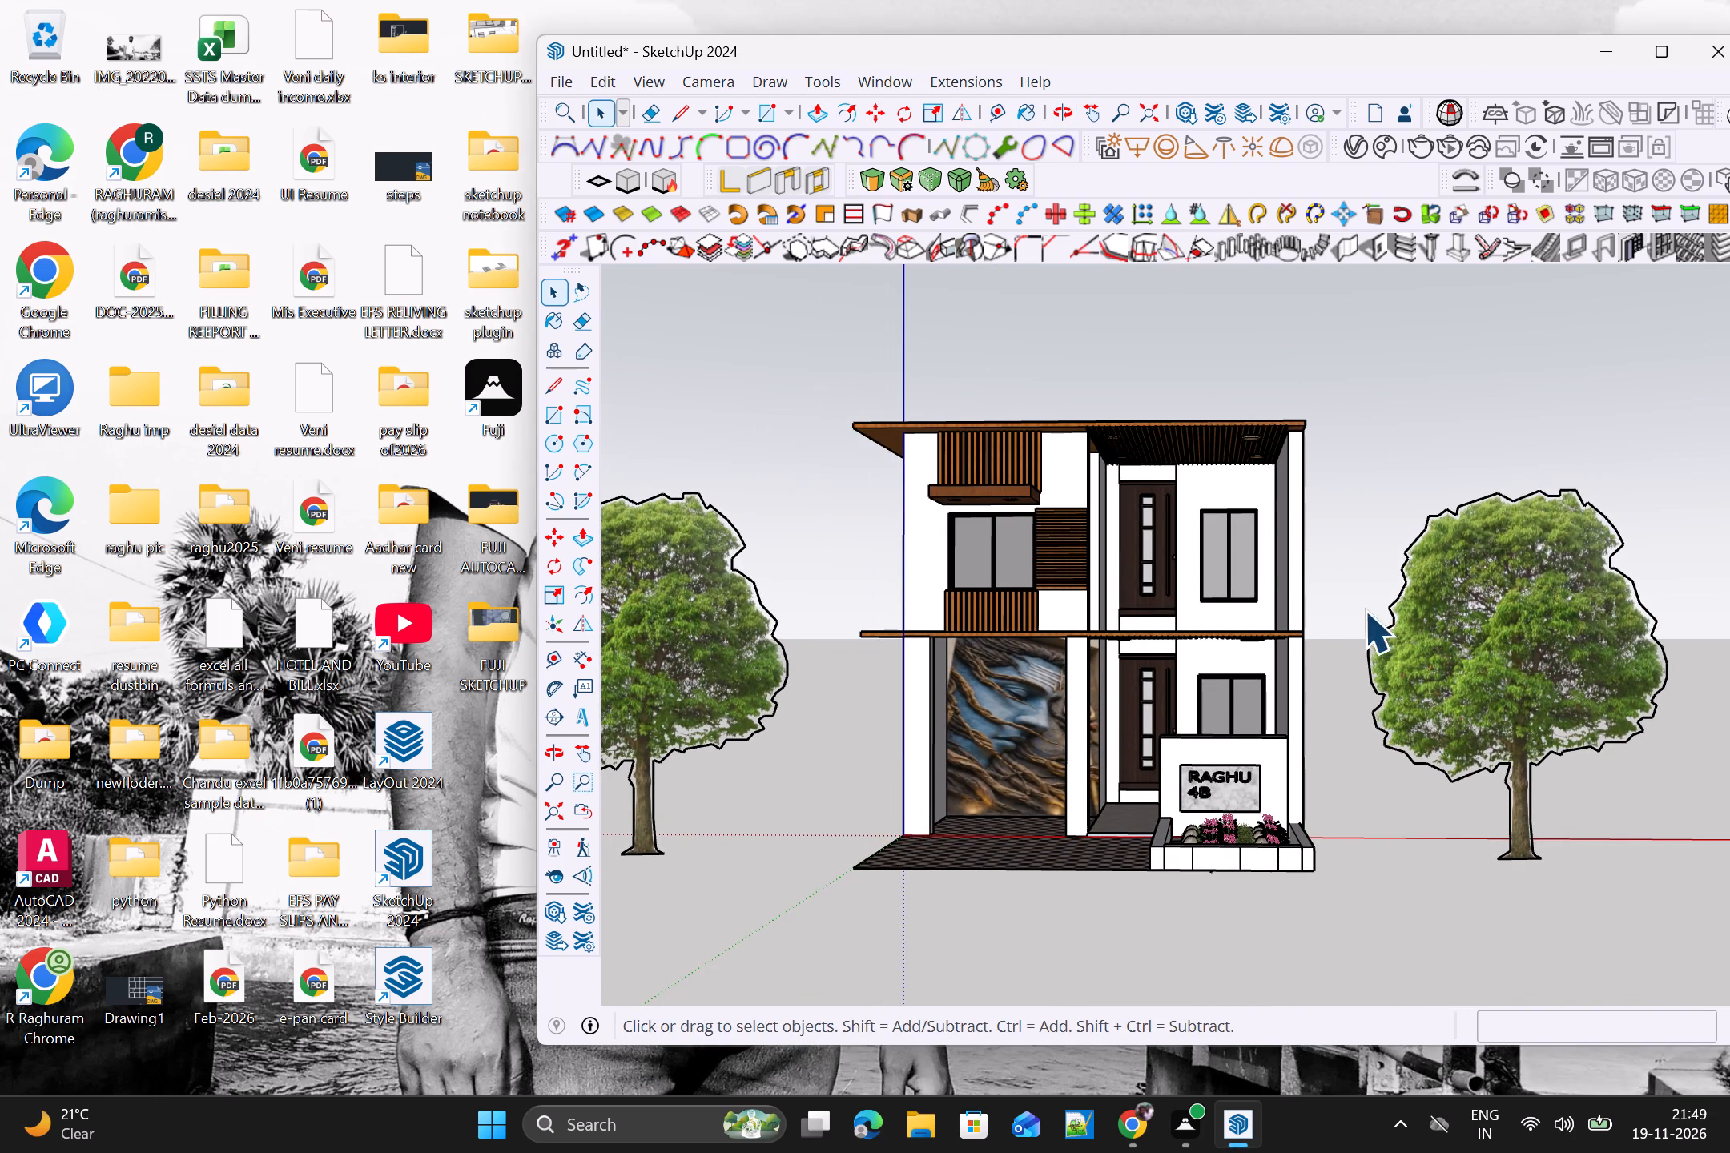
scroll(1201, 492, "up", 2)
middle_click_drag(1193, 576, 1215, 587)
scroll(1215, 580, "down", 3)
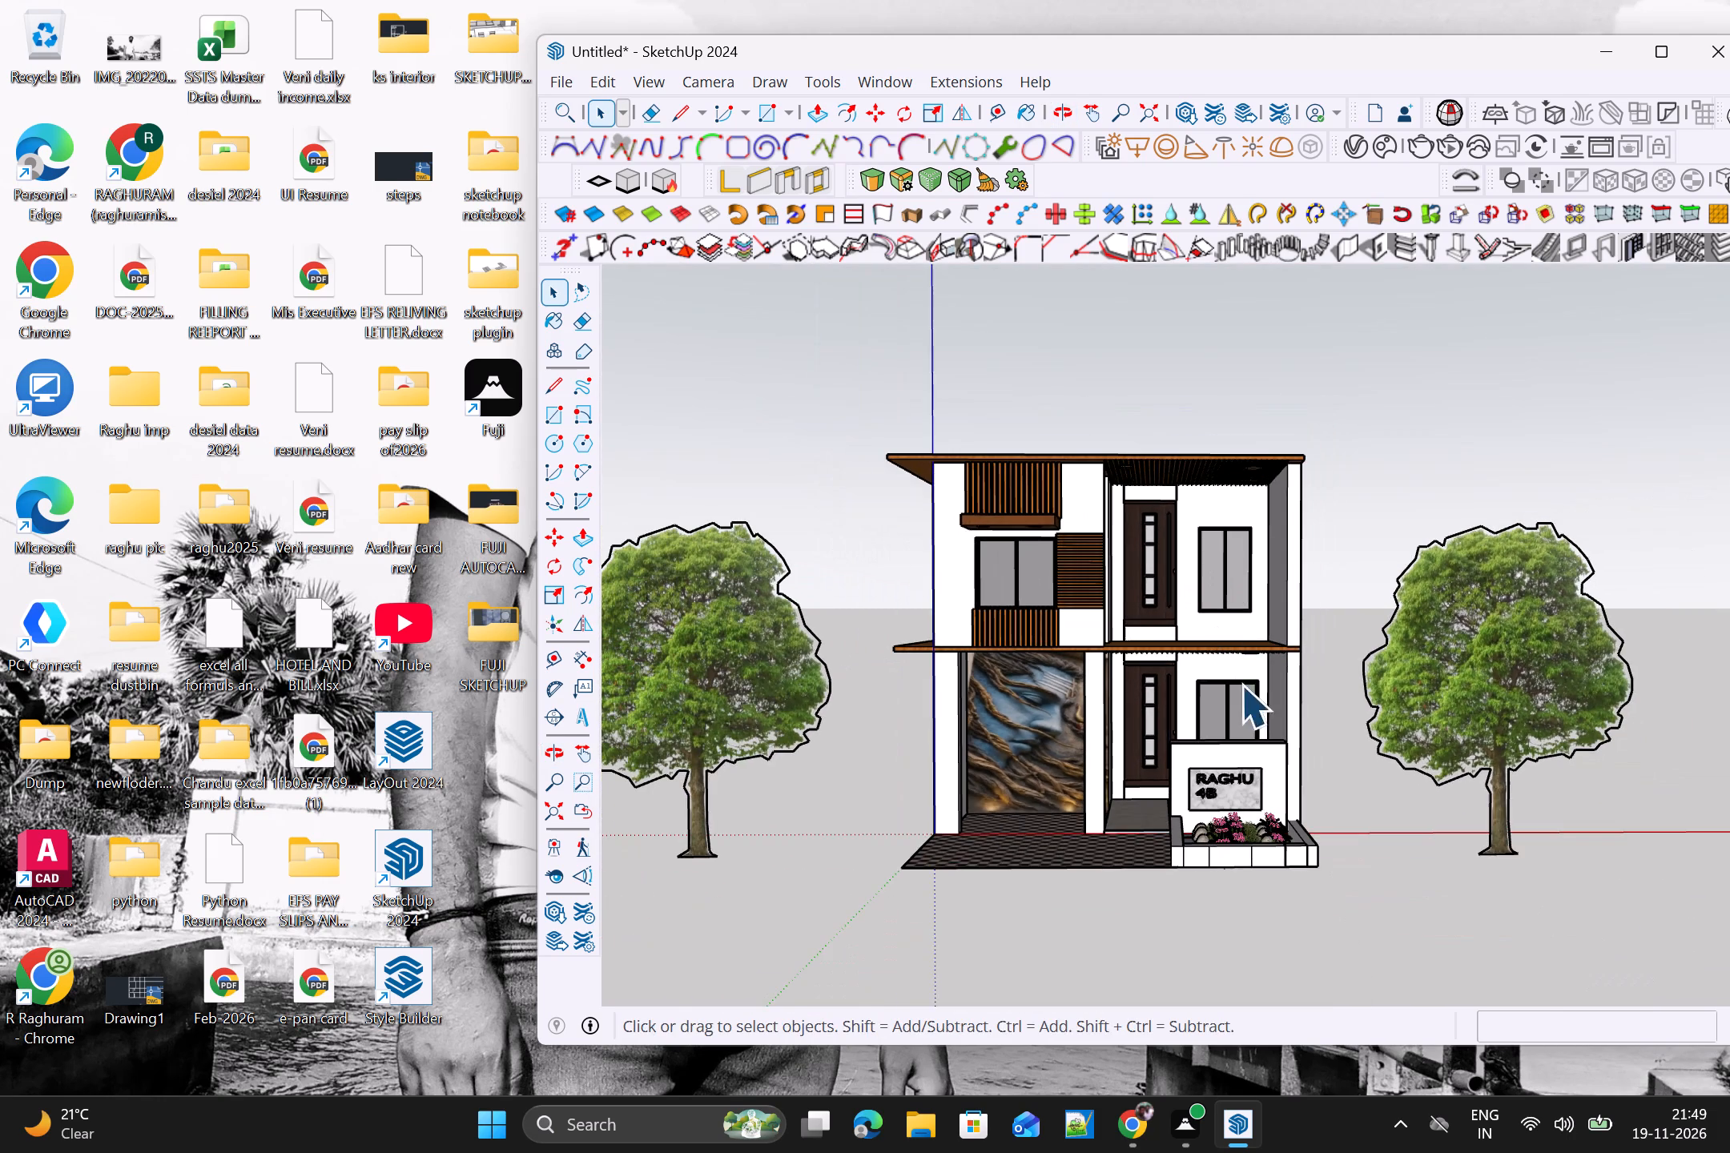
middle_click_drag(1249, 697, 1229, 669)
scroll(1229, 663, "up", 1)
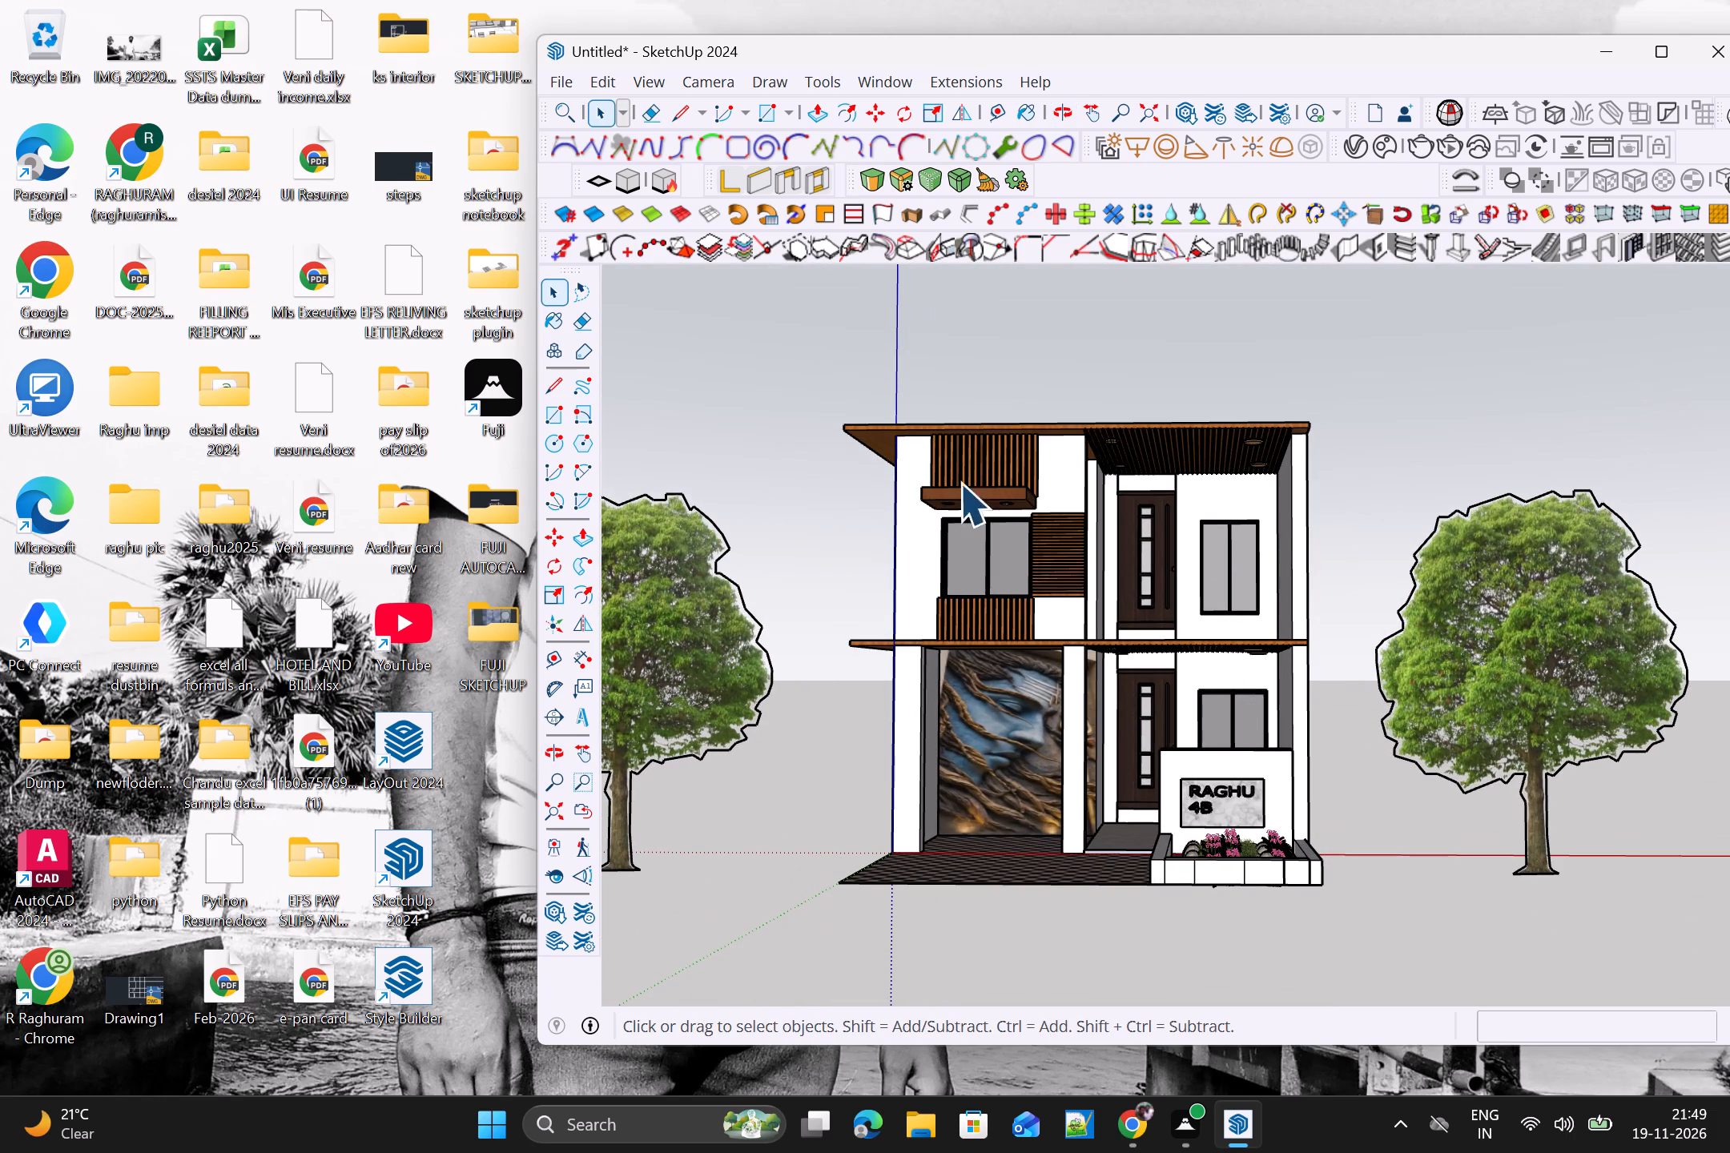
left_click_drag(790, 349, 1249, 954)
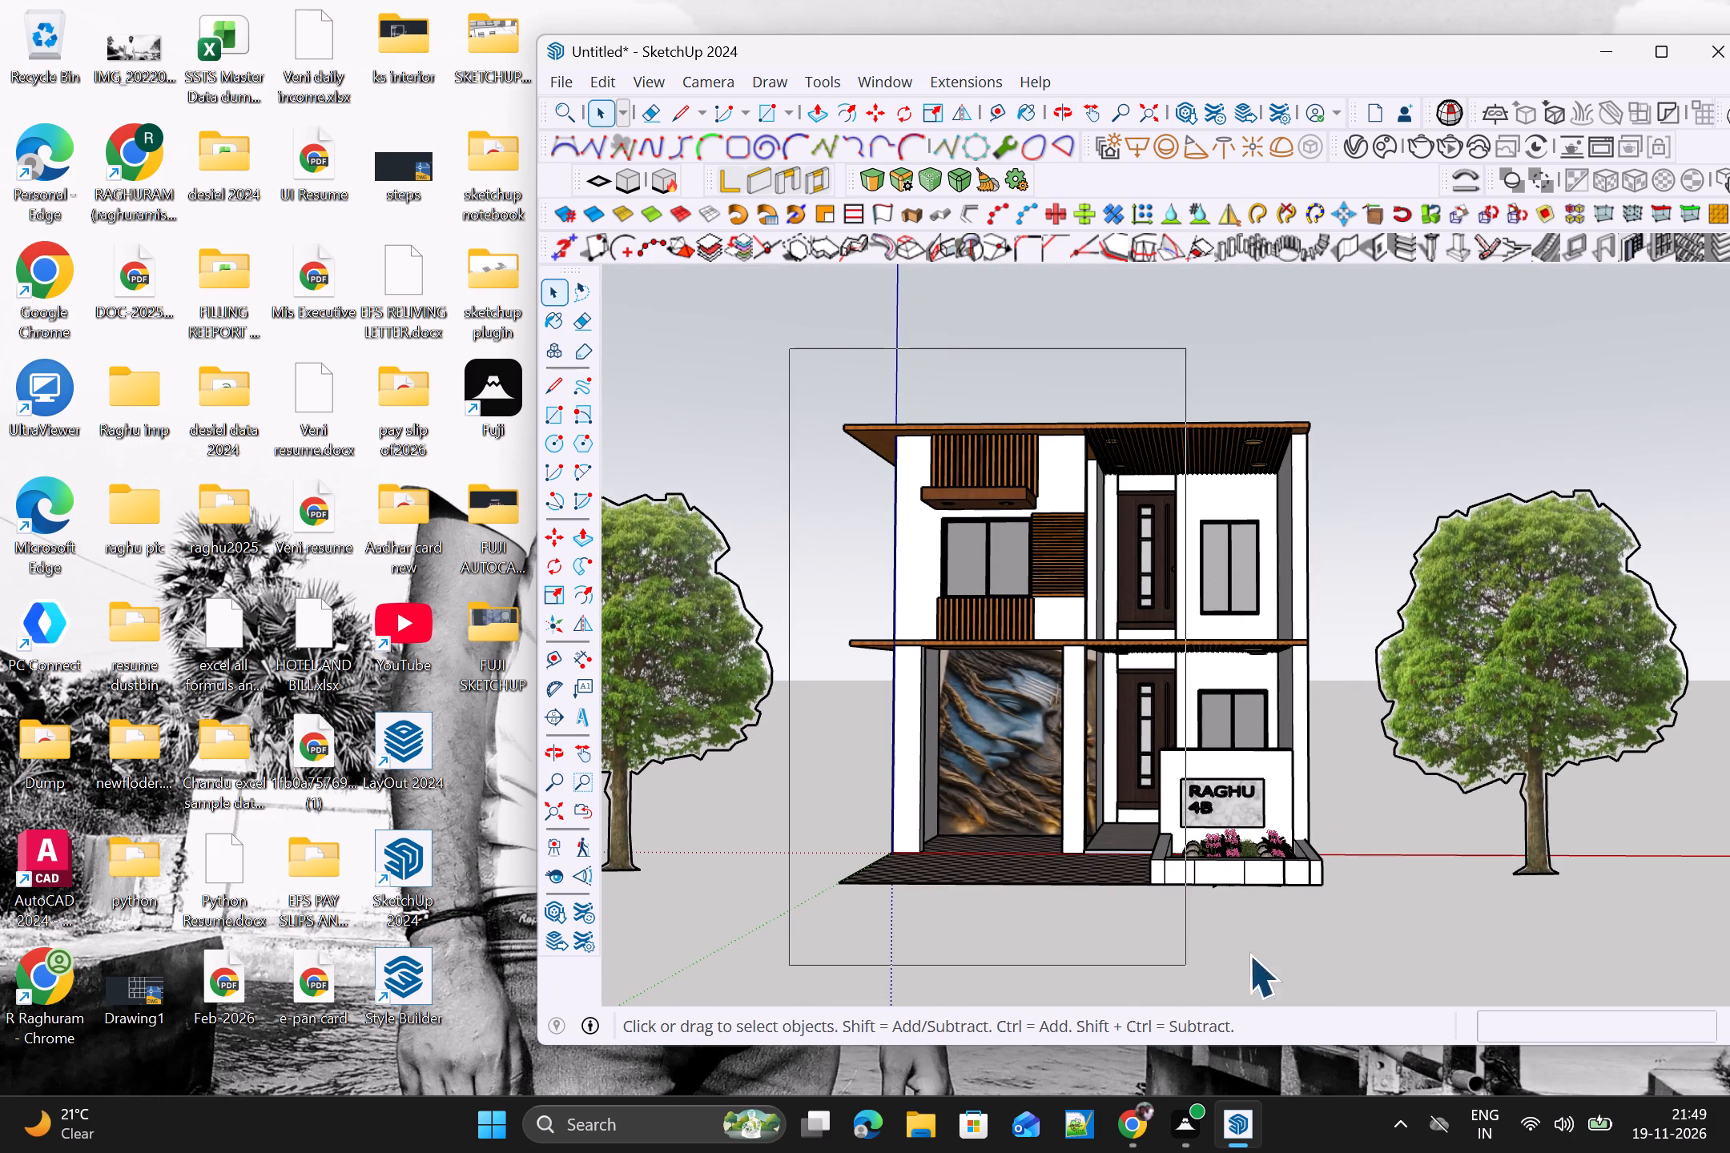
left_click_drag(1249, 954, 1503, 934)
scroll(1425, 891, "down", 2)
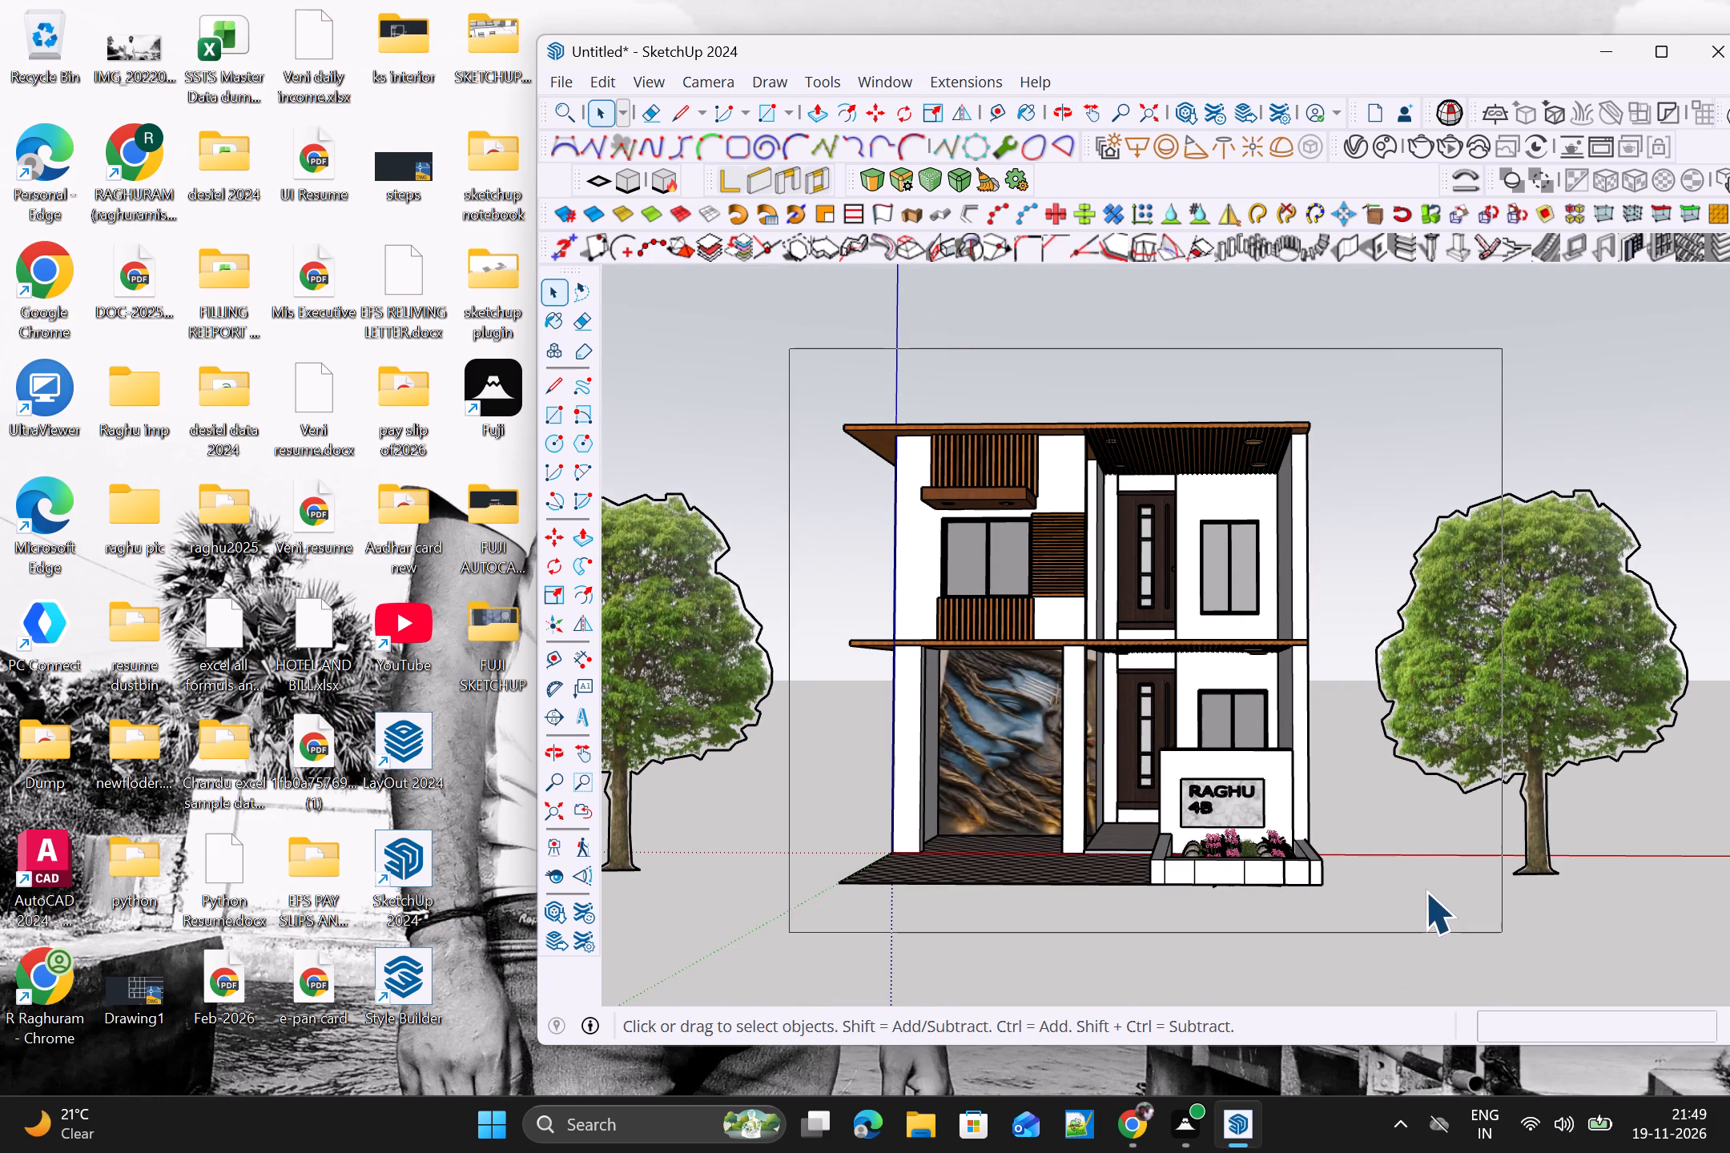
scroll(1425, 891, "down", 3)
left_click(1589, 906)
scroll(1559, 896, "down", 3)
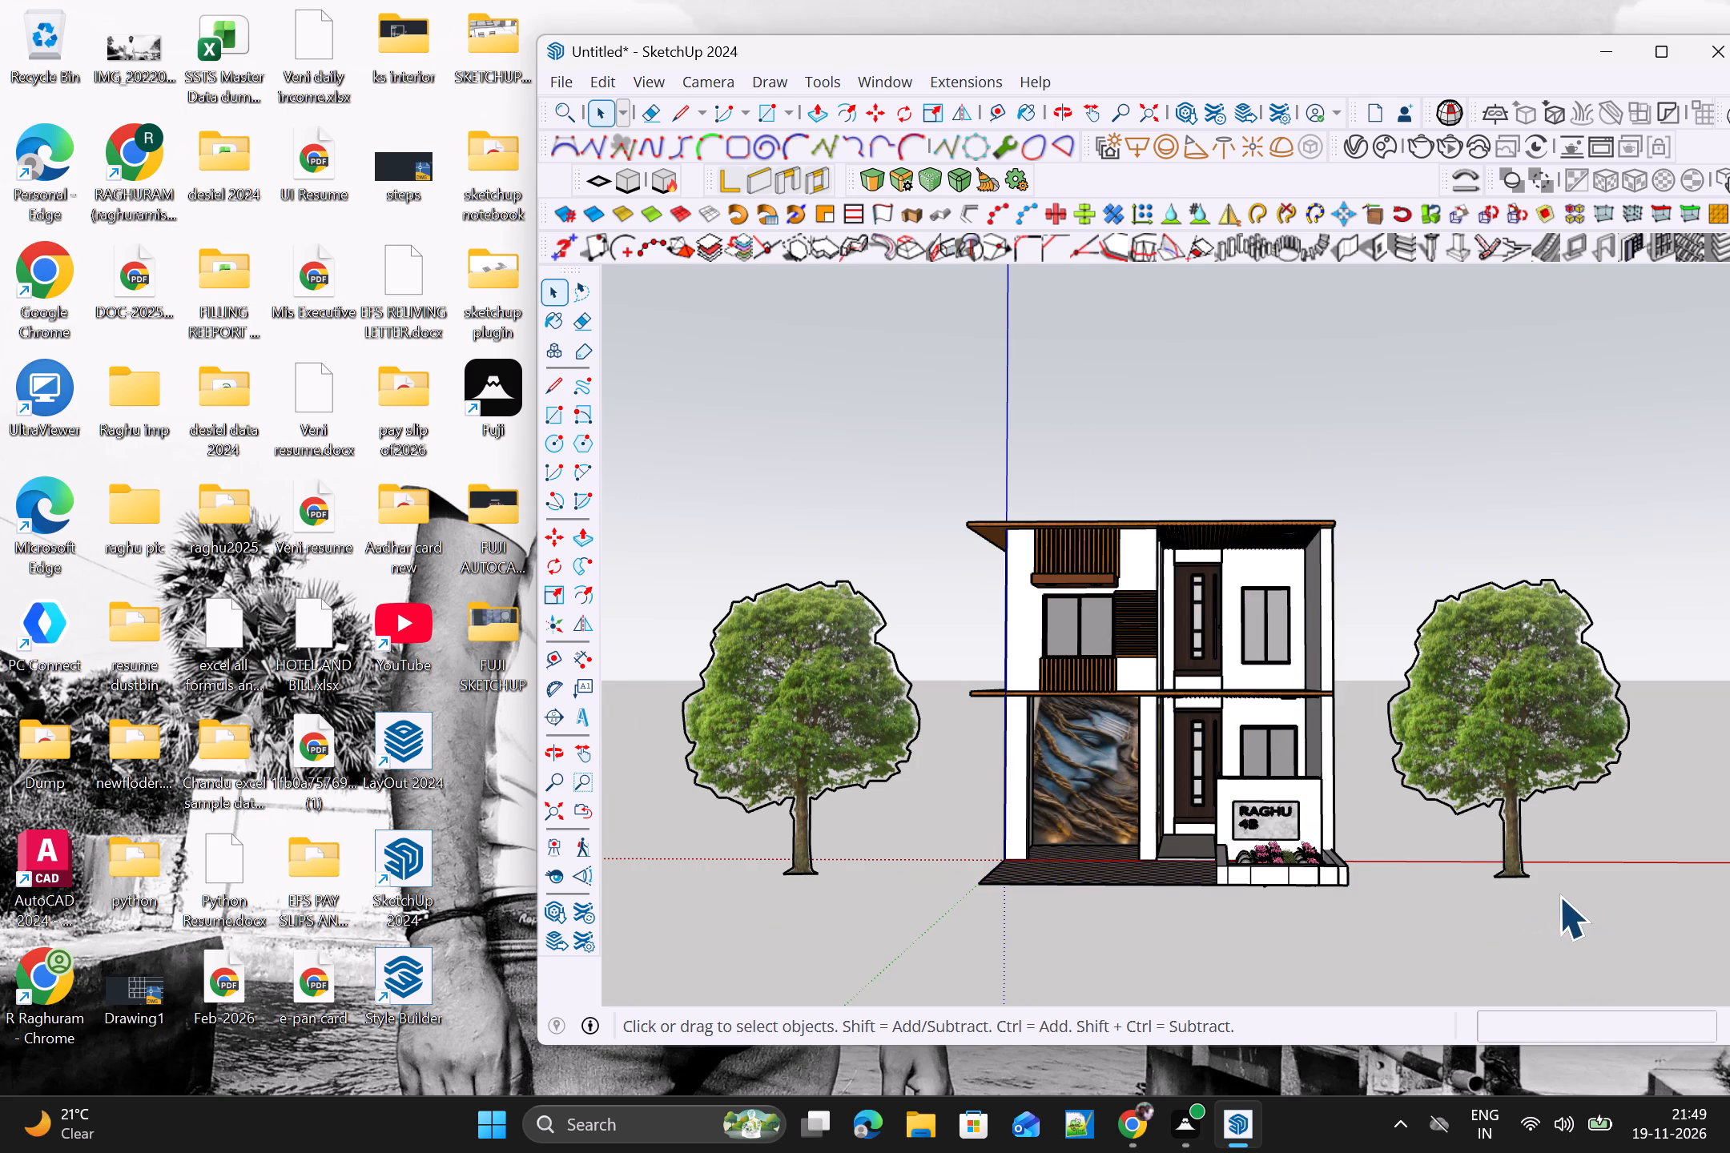
Render a front view of the whole house with its planter and side trees in V-Ray.
middle_click_drag(1536, 896, 1515, 970)
scroll(1501, 950, "up", 5)
middle_click_drag(1427, 924, 1458, 906)
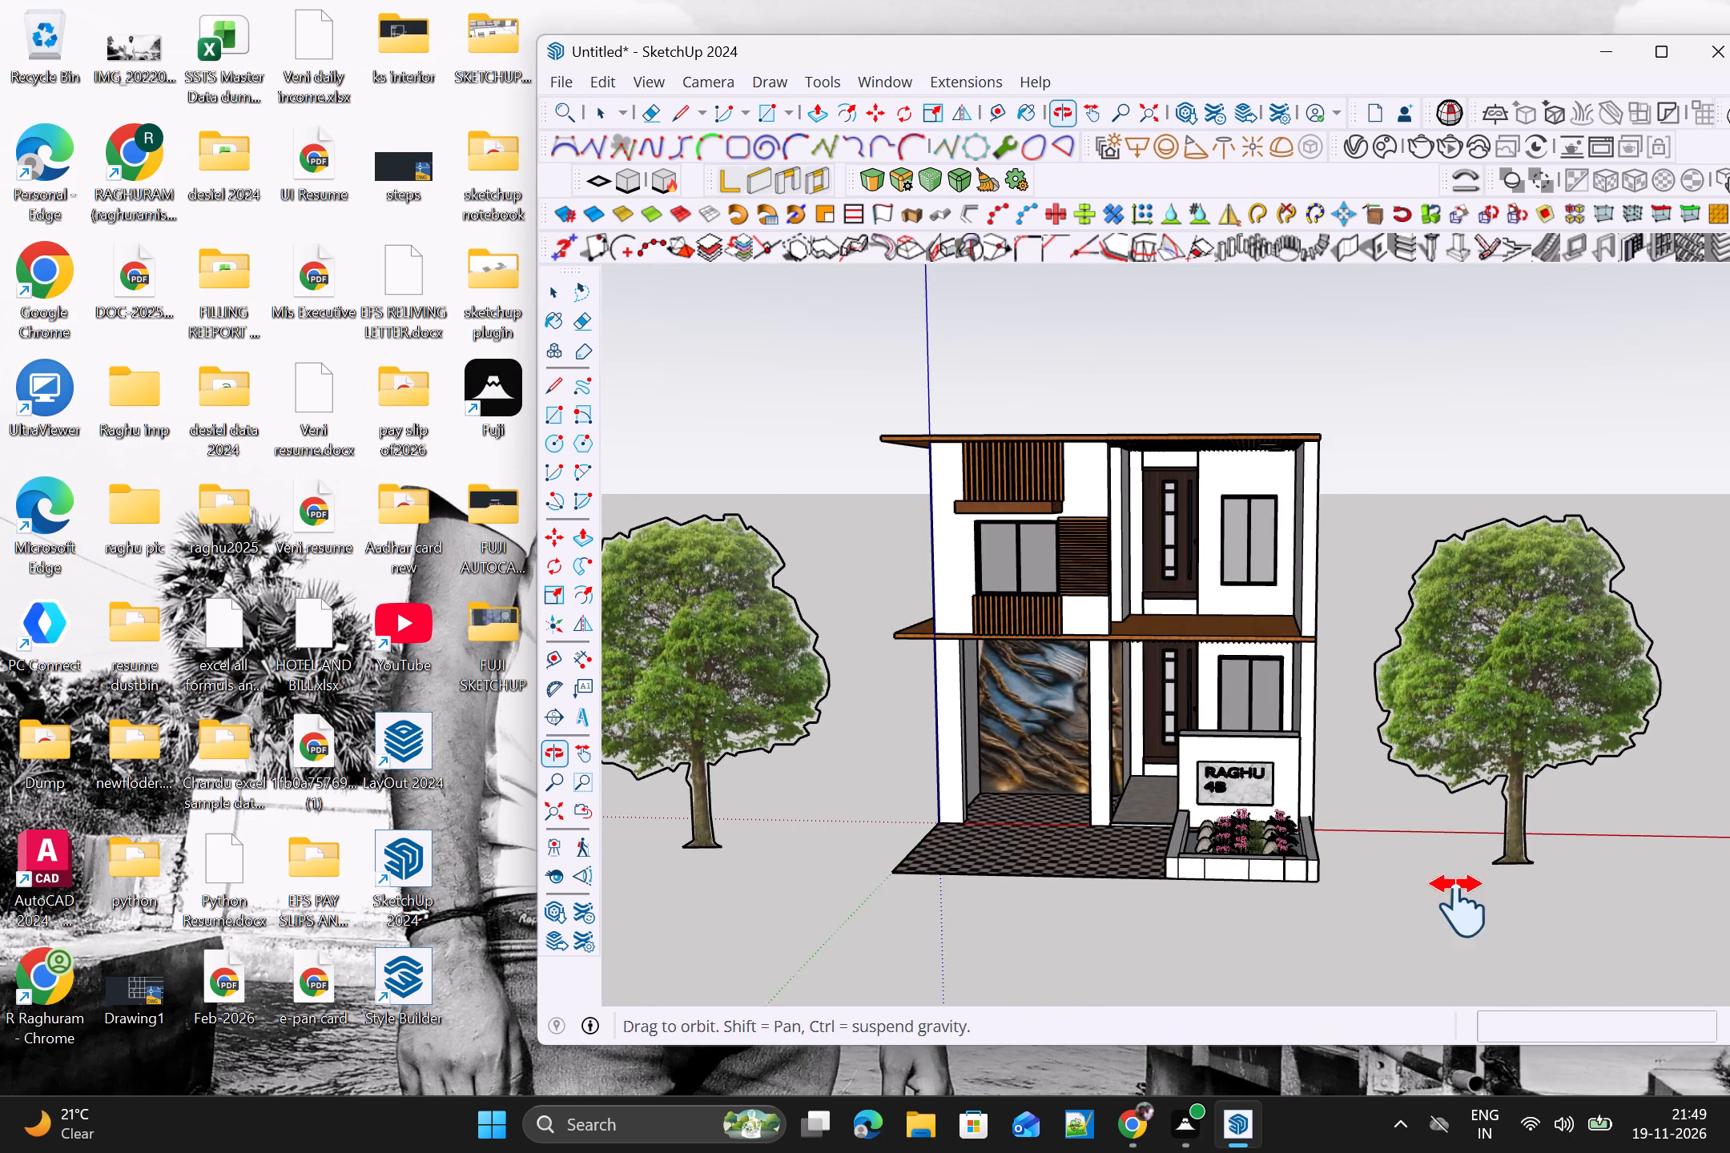
middle_click_drag(1458, 906, 1482, 862)
scroll(1390, 721, "up", 3)
middle_click_drag(1389, 713, 1417, 813)
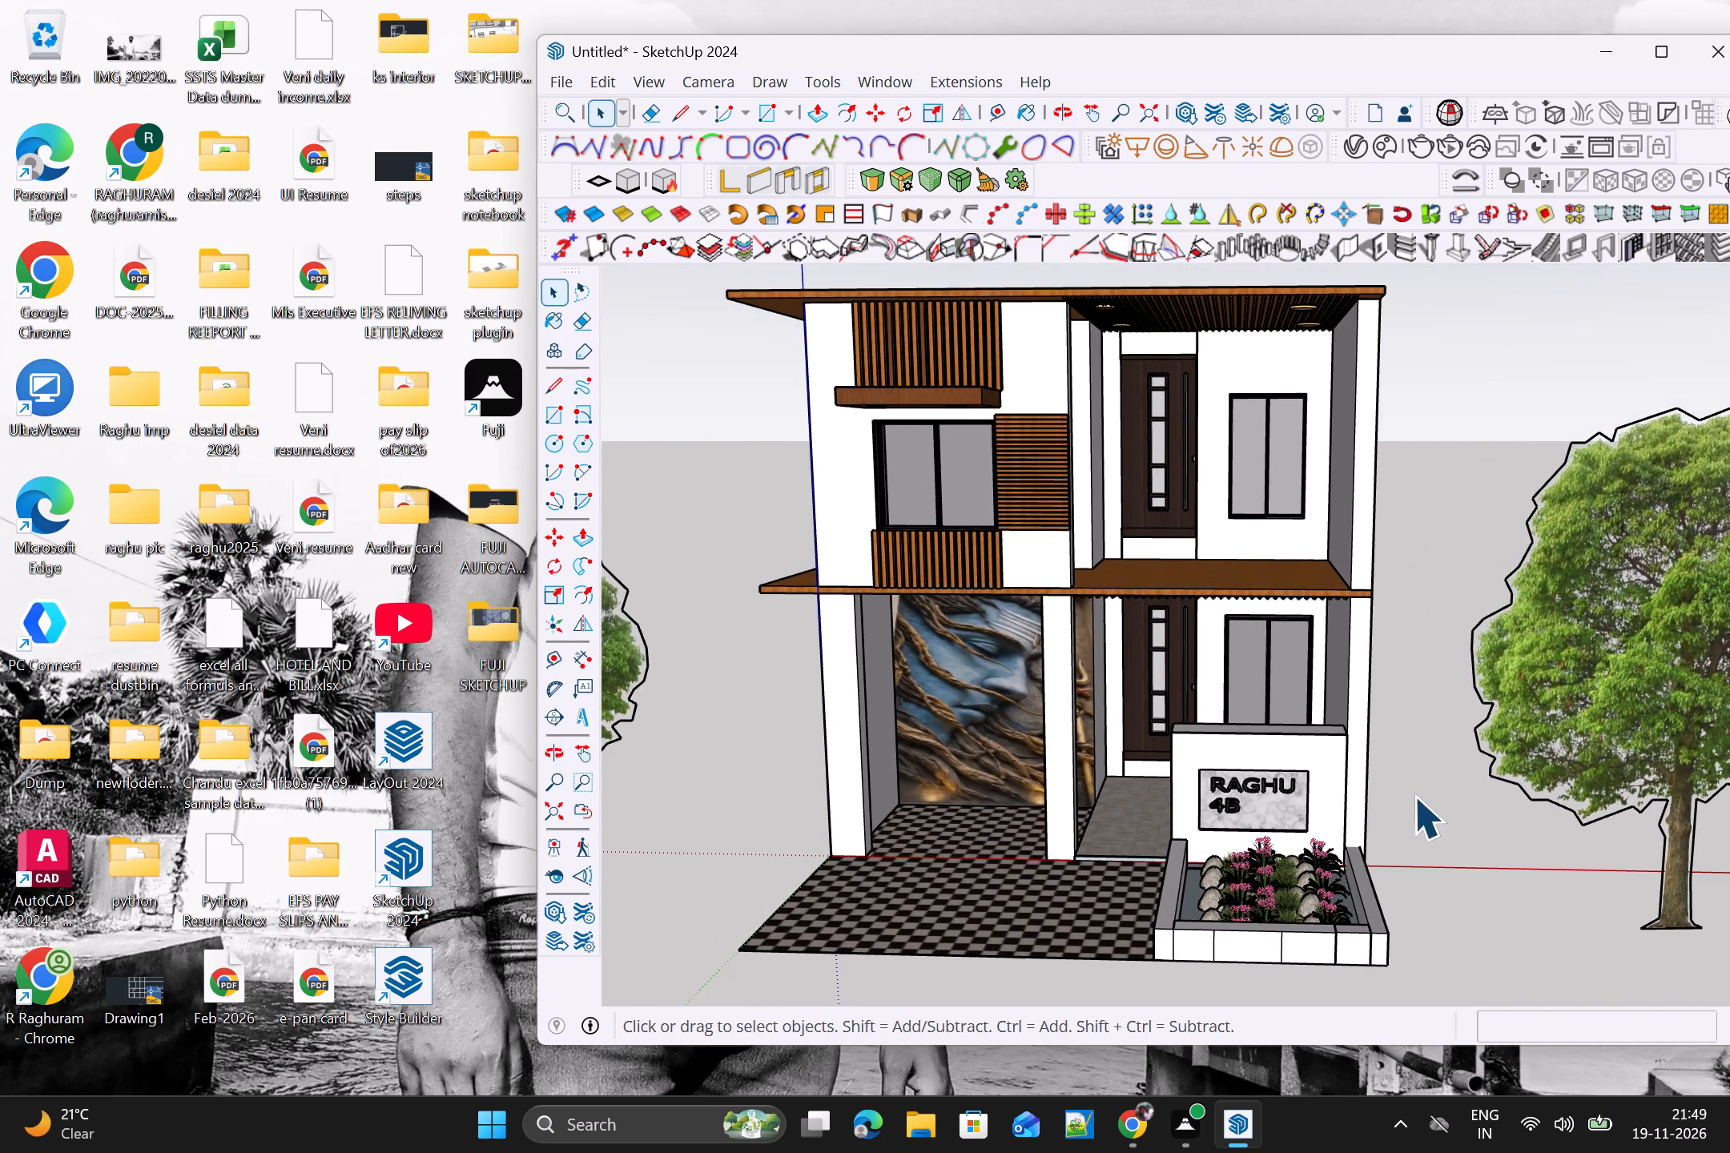
middle_click_drag(1407, 793, 1446, 738)
scroll(1406, 705, "up", 2)
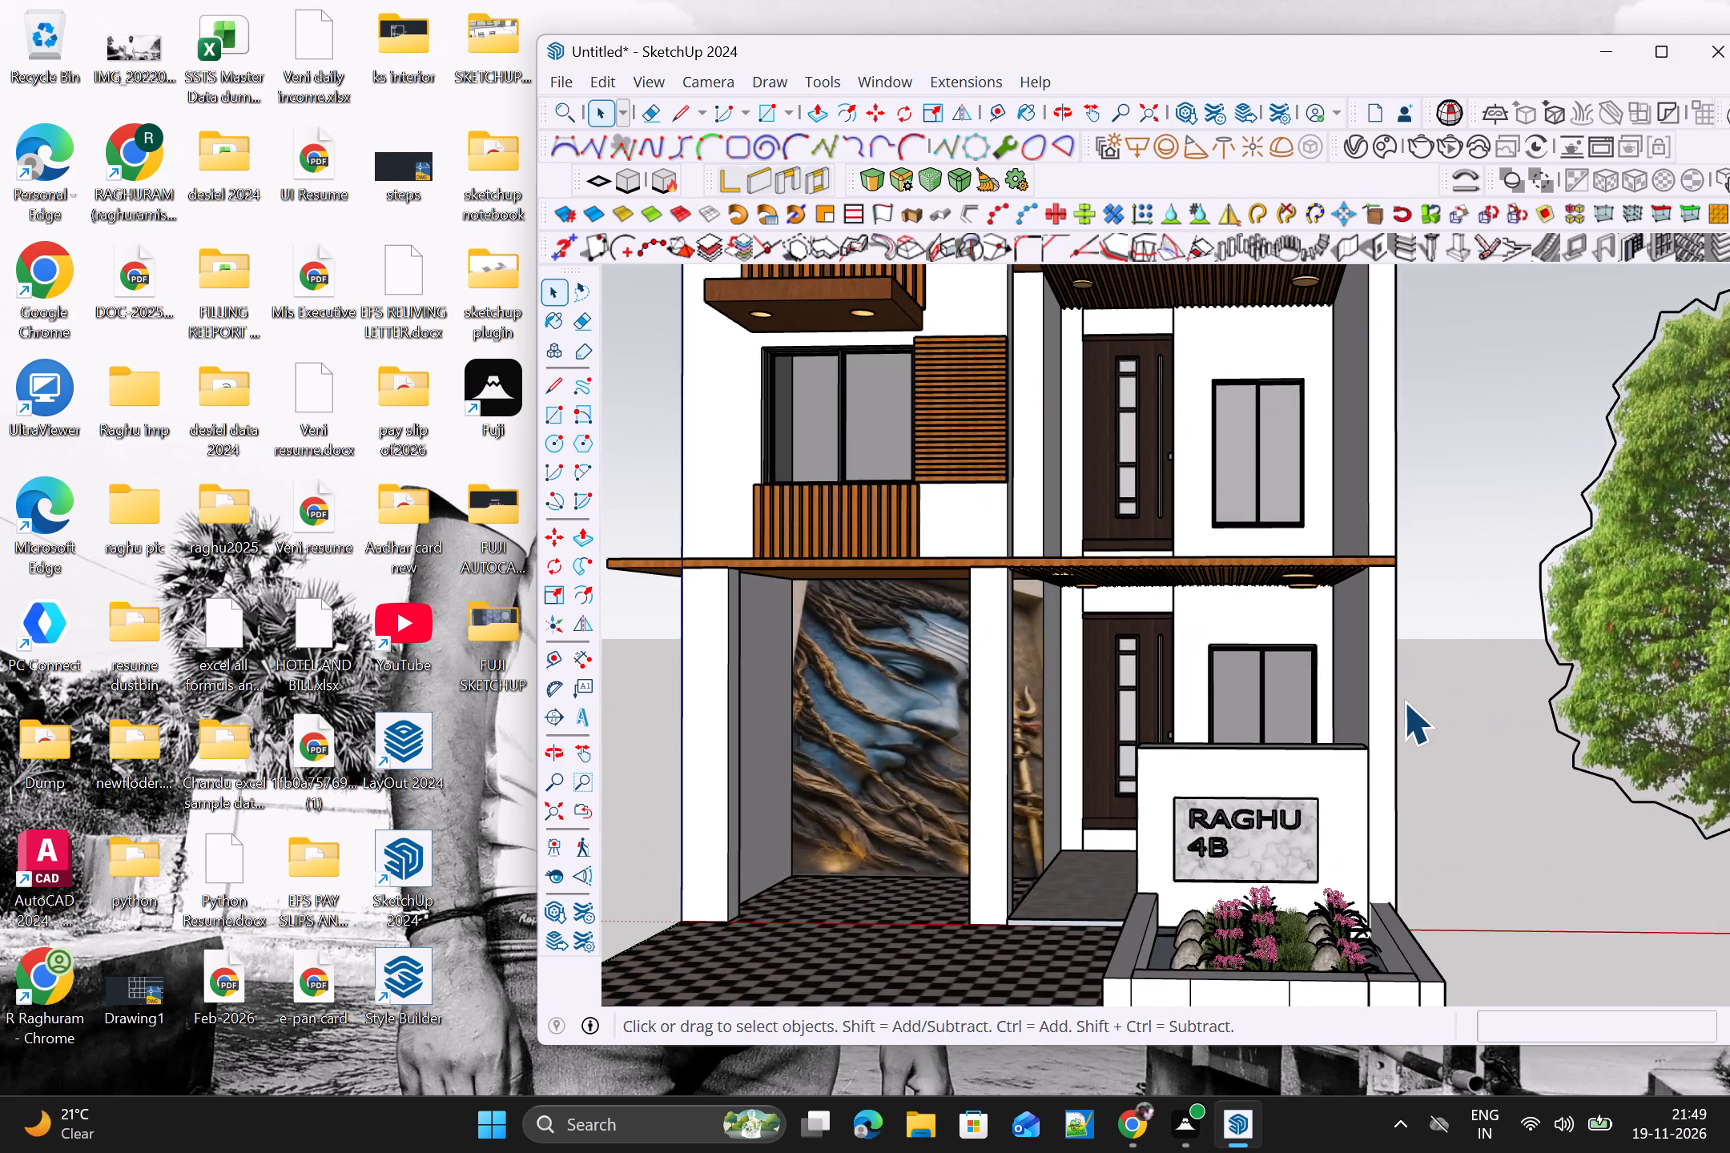
middle_click_drag(1403, 706, 1450, 699, "shift")
scroll(1442, 675, "down", 3)
middle_click_drag(1434, 670, 1426, 643)
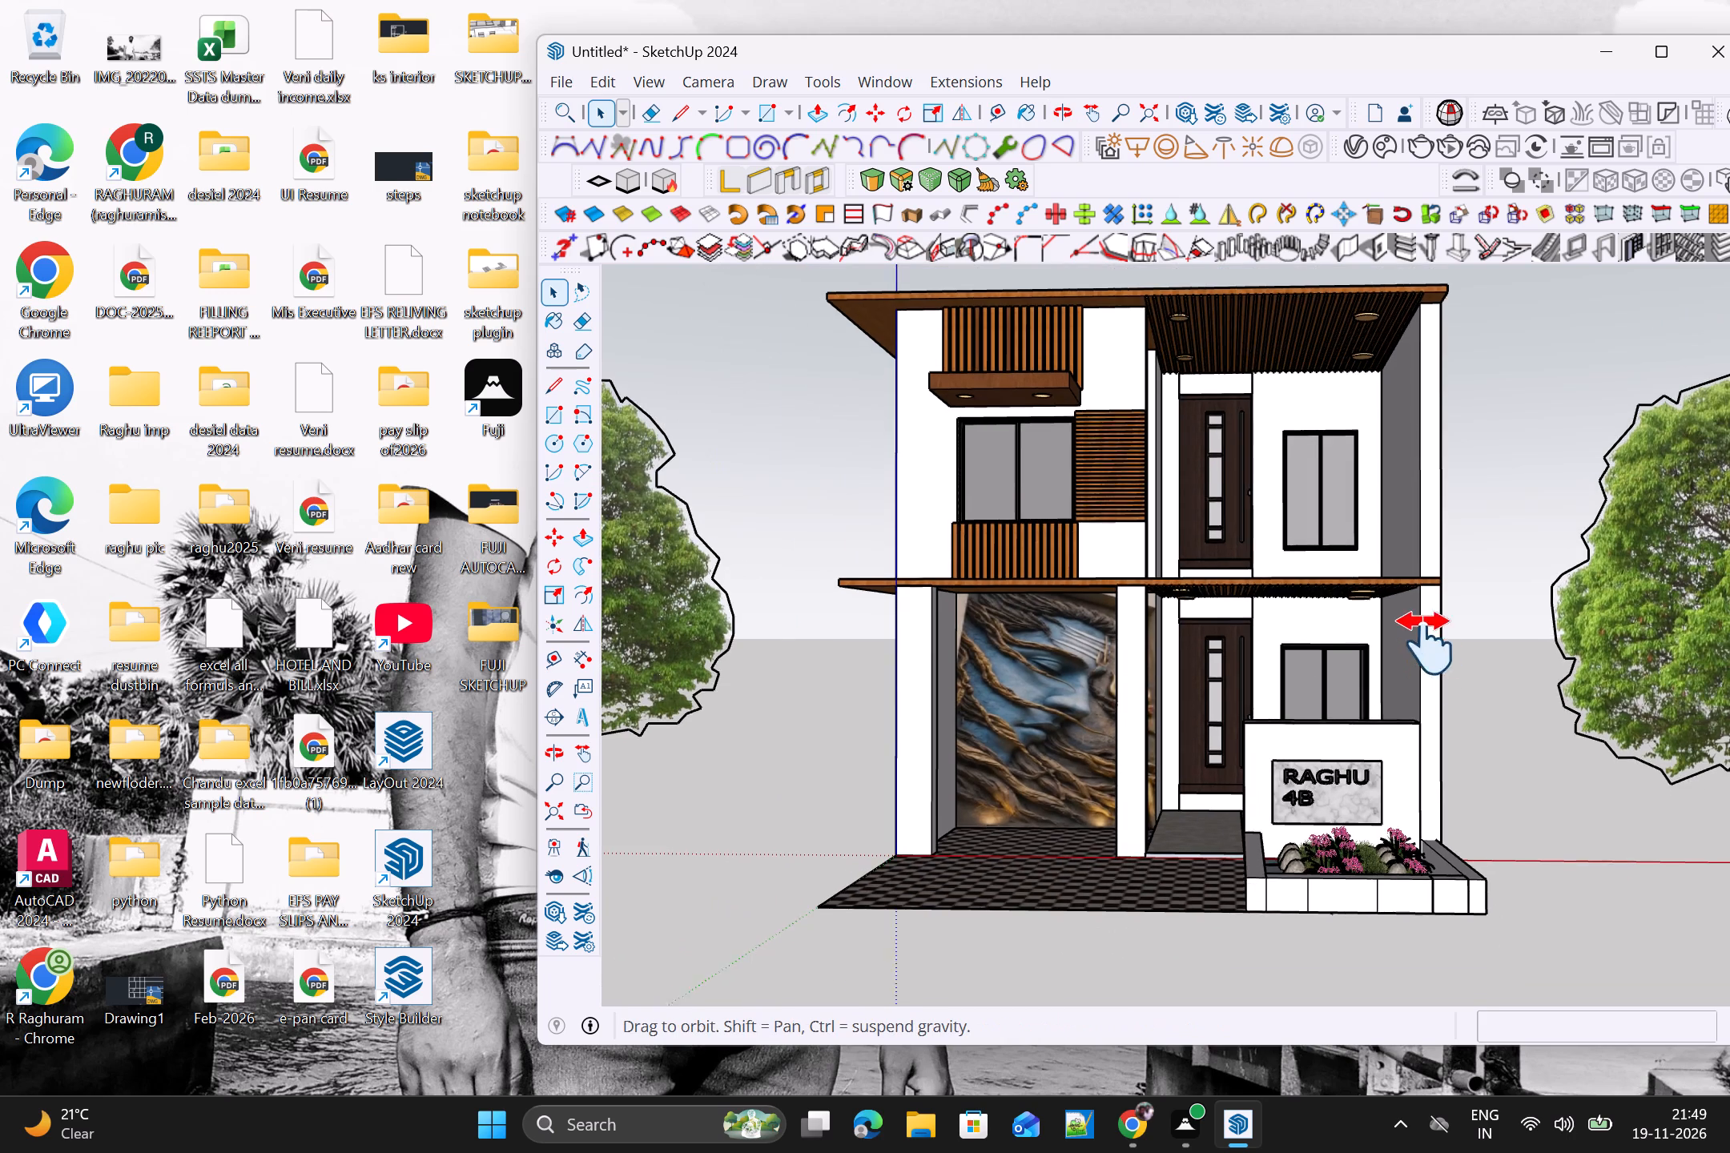
middle_click_drag(1426, 643, 1416, 705)
scroll(1398, 685, "up", 1)
scroll(1398, 685, "down", 1)
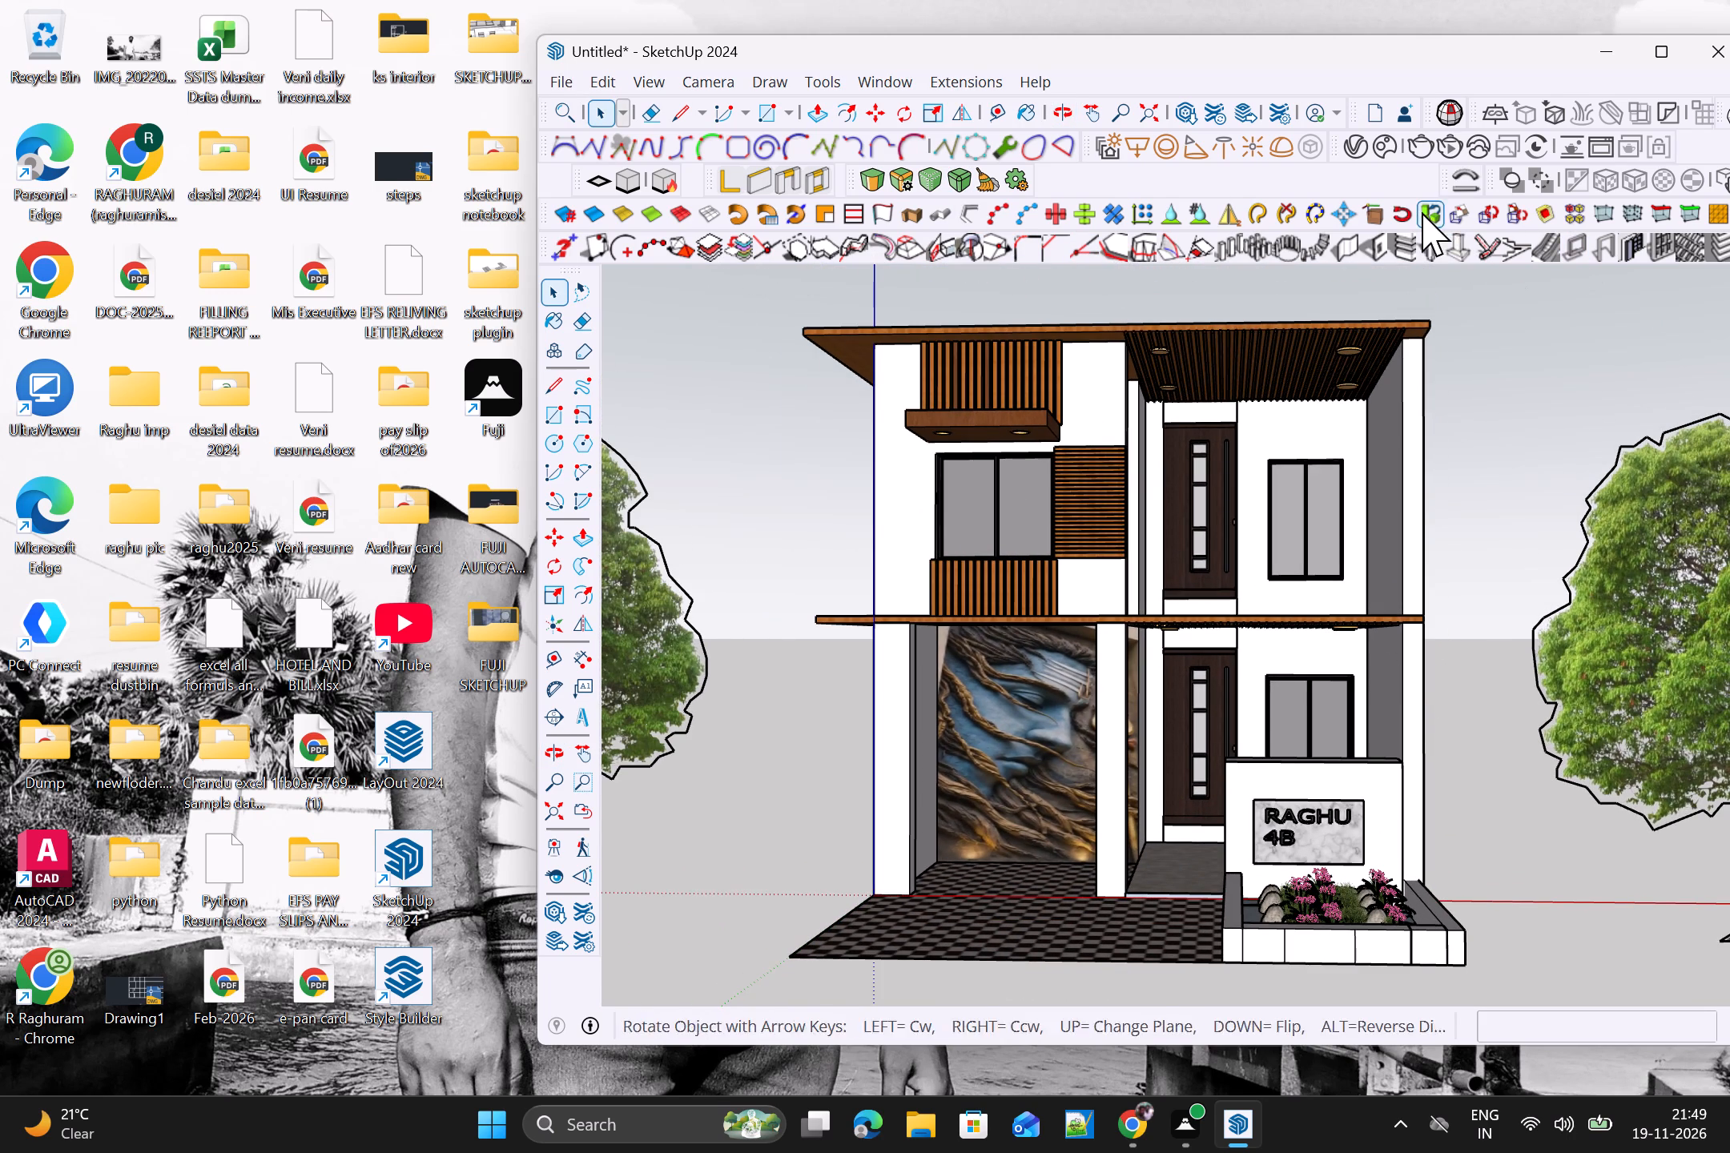
left_click(1446, 155)
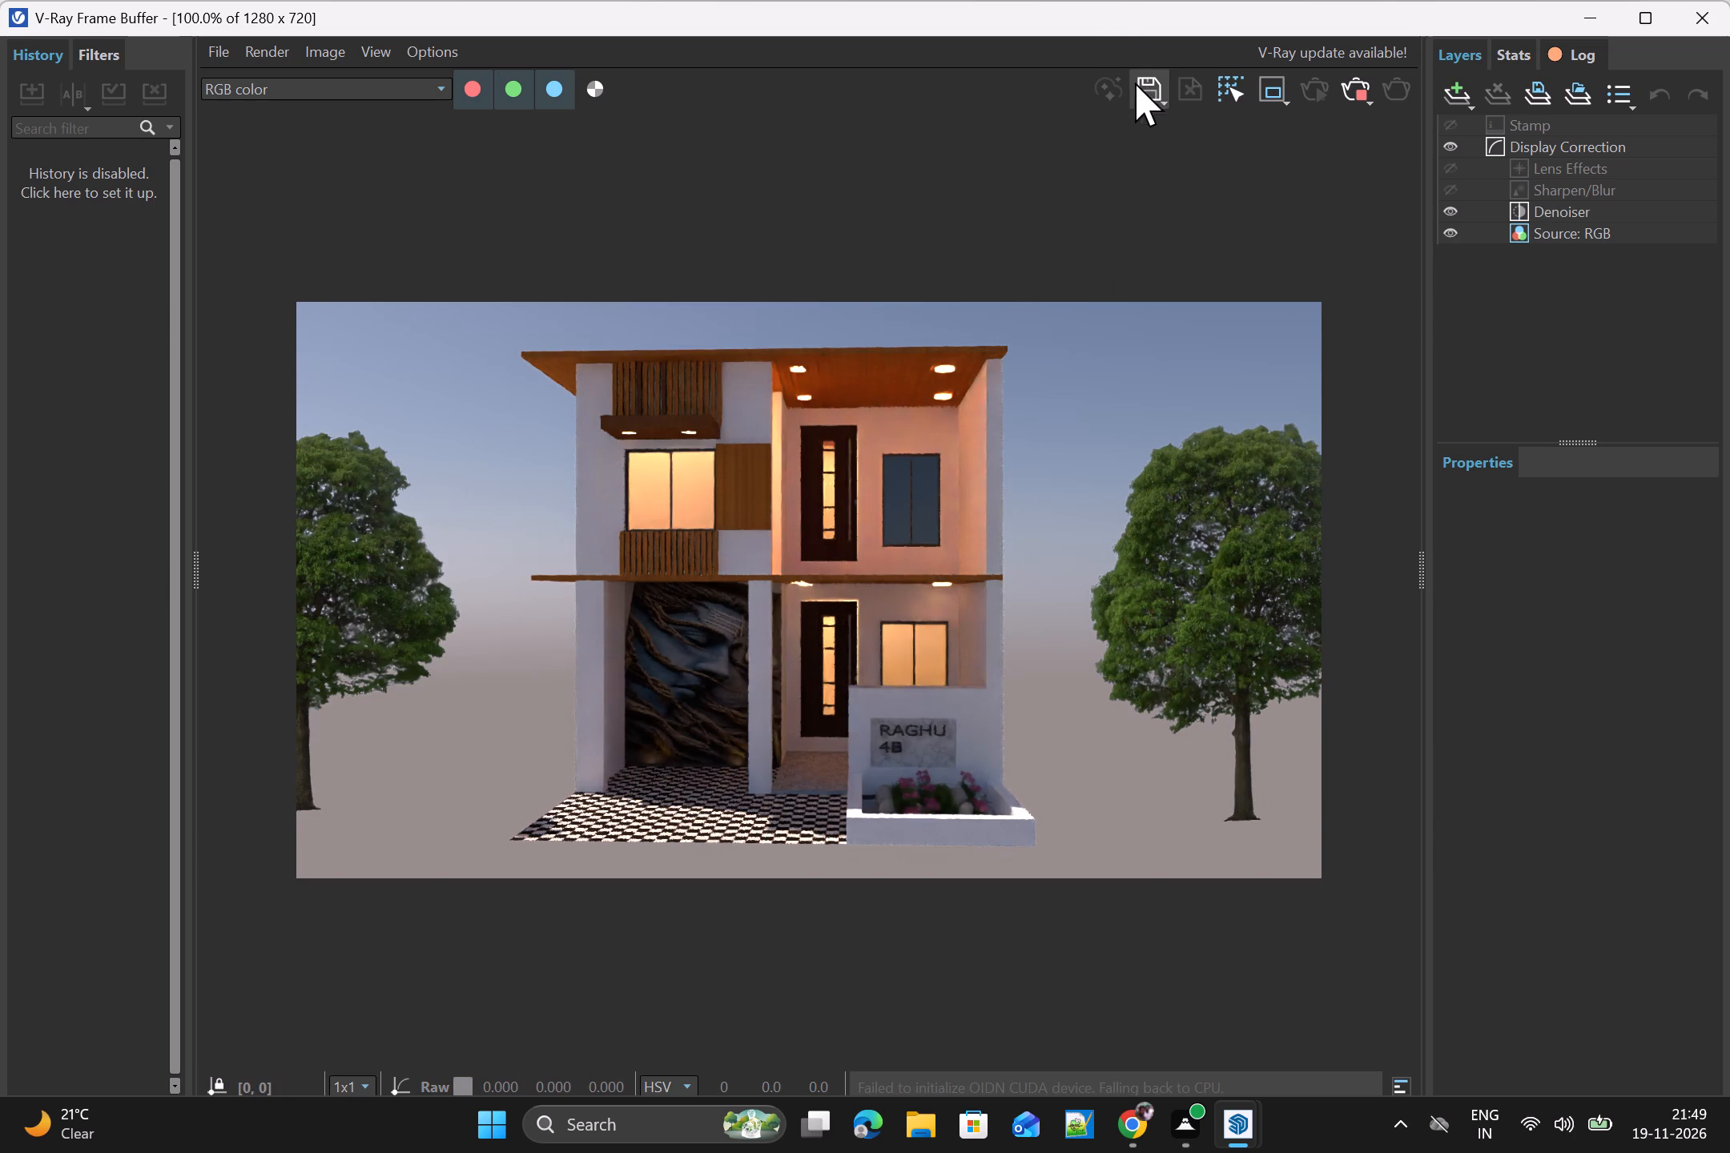
Start saving the rendered image, choosing the Downloads folder and the JPEG image file format.
left_click(1162, 100)
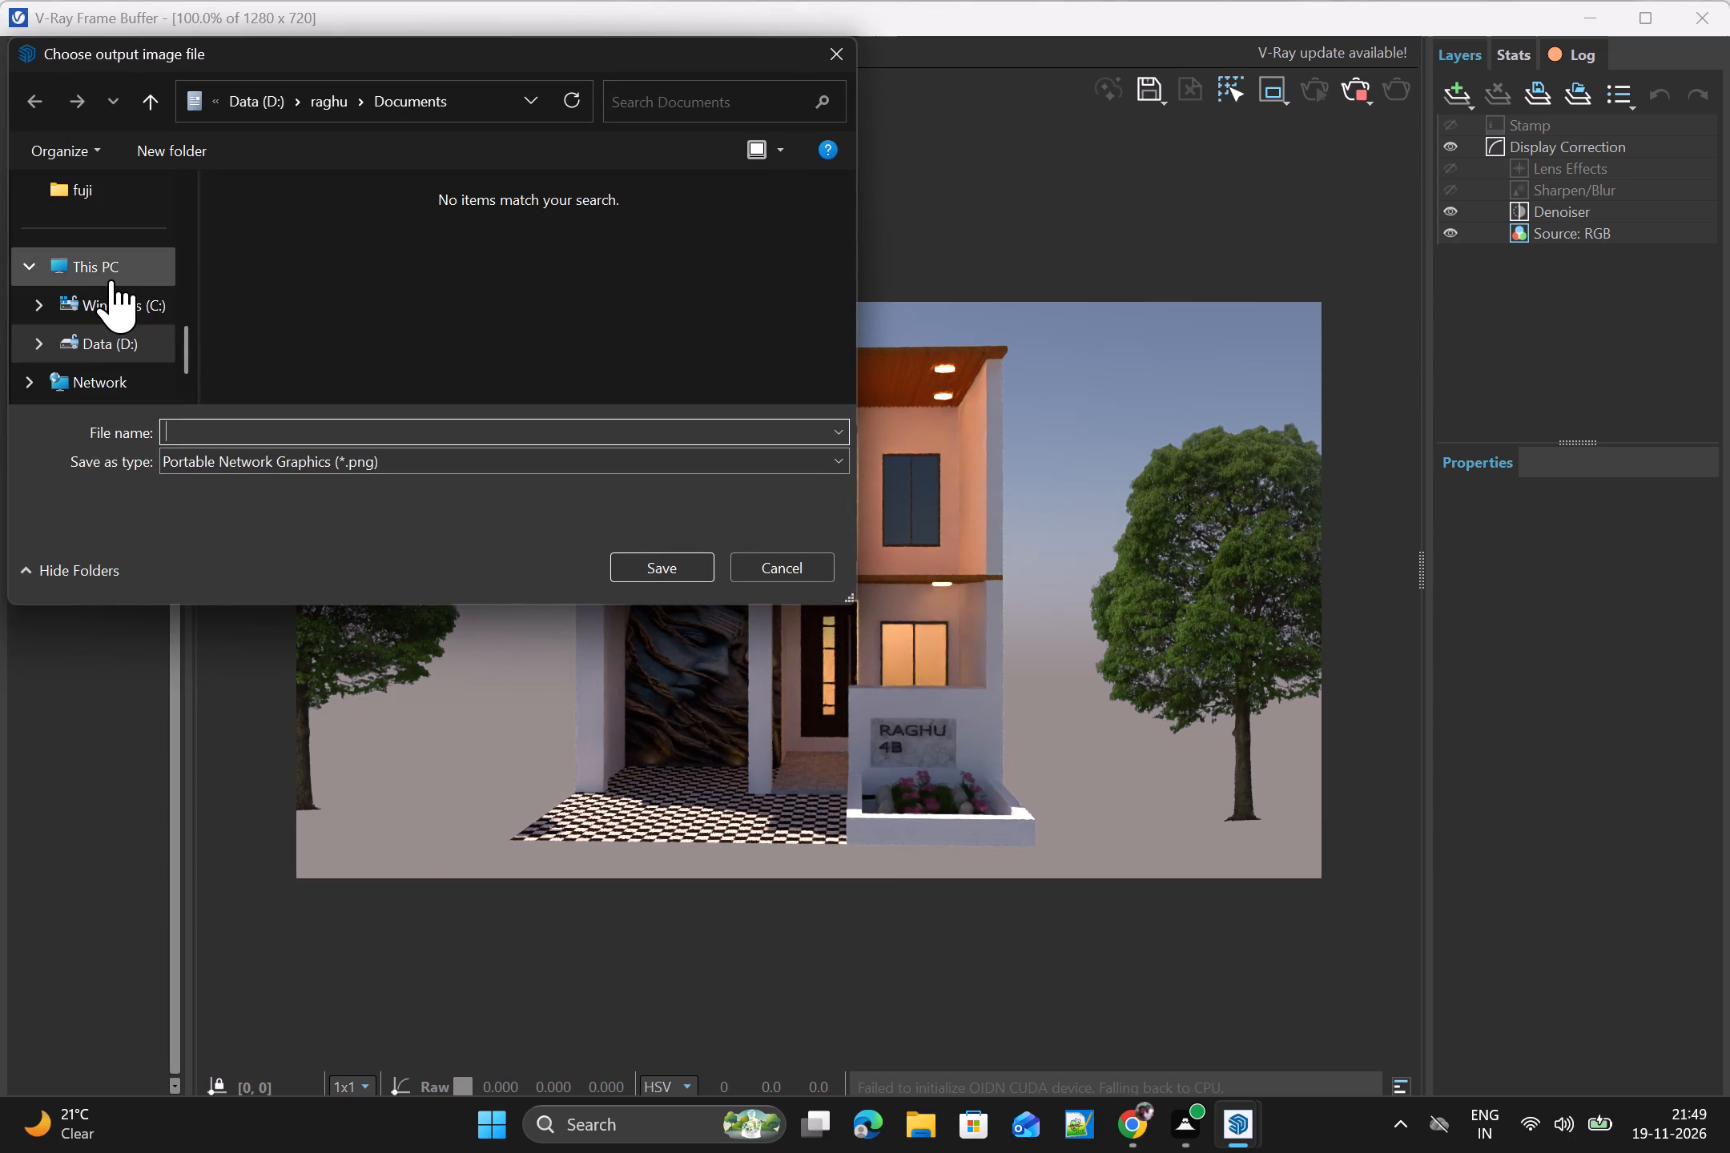
scroll(102, 291, "up", 2)
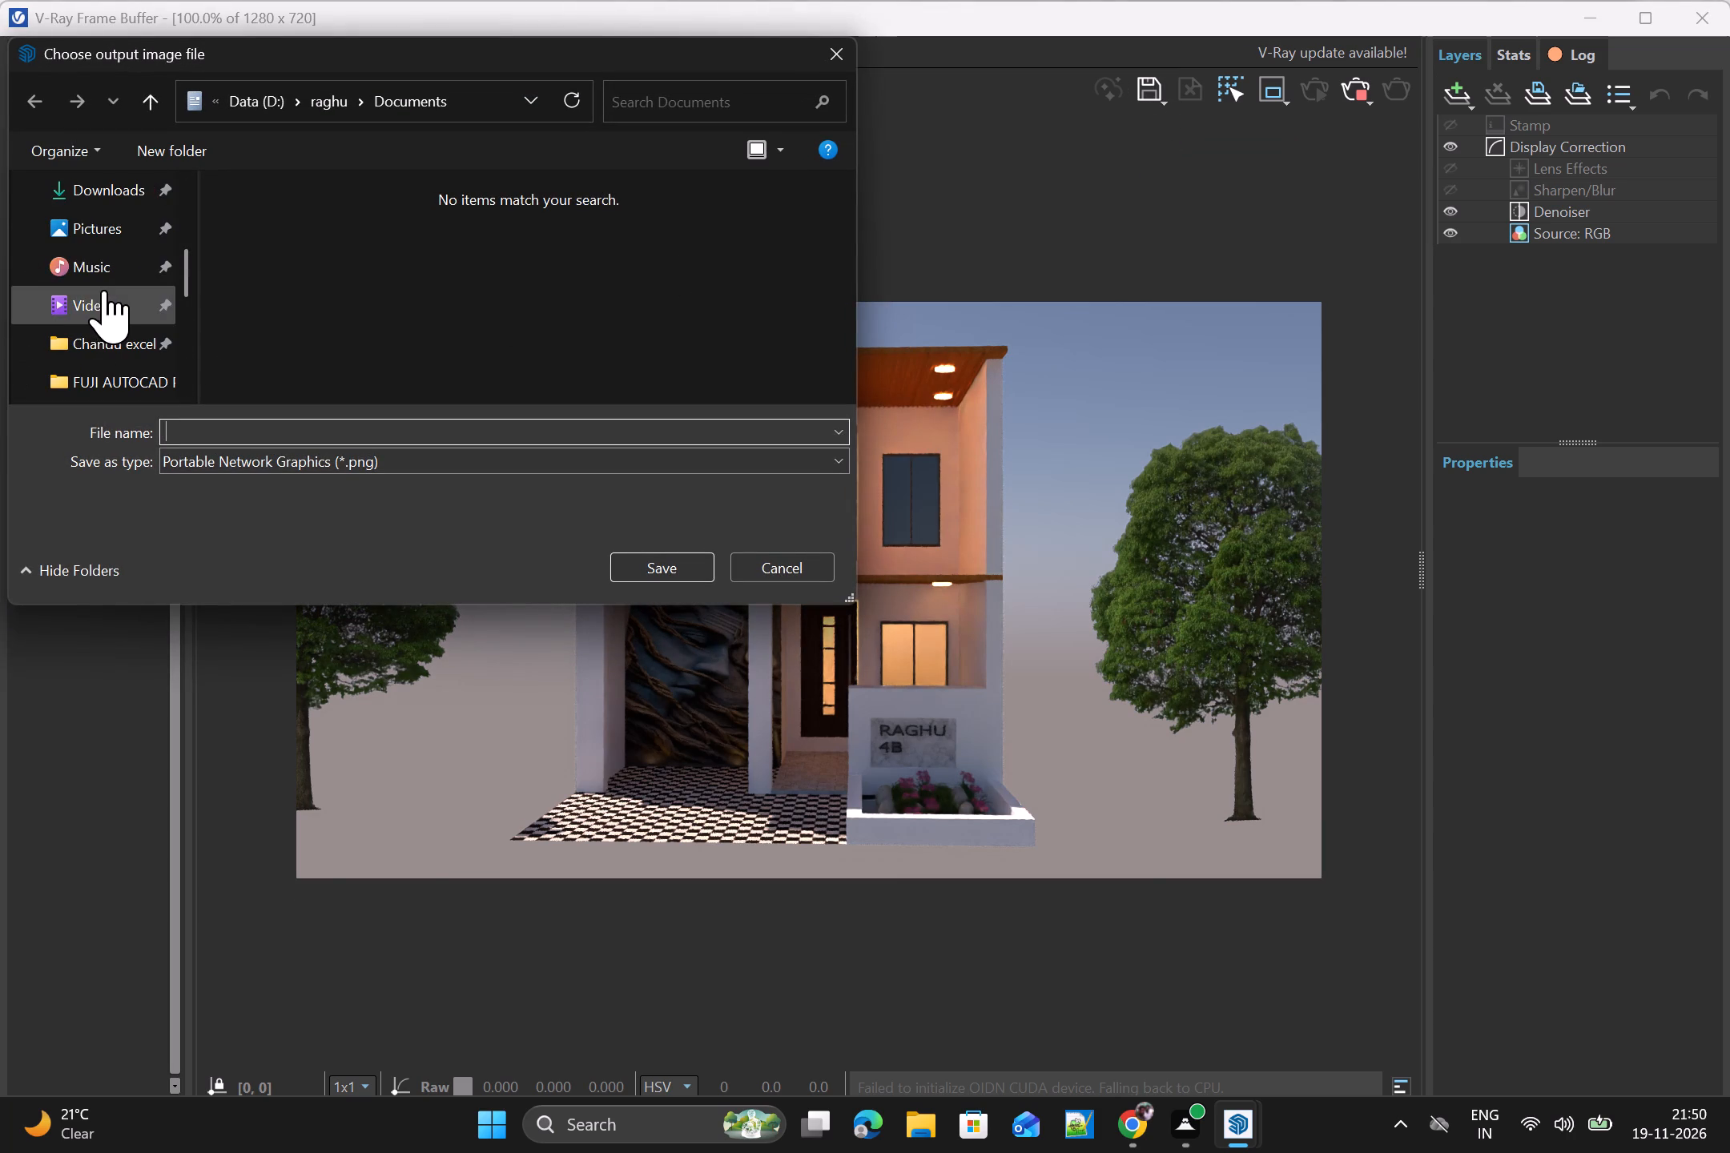
left_click(122, 192)
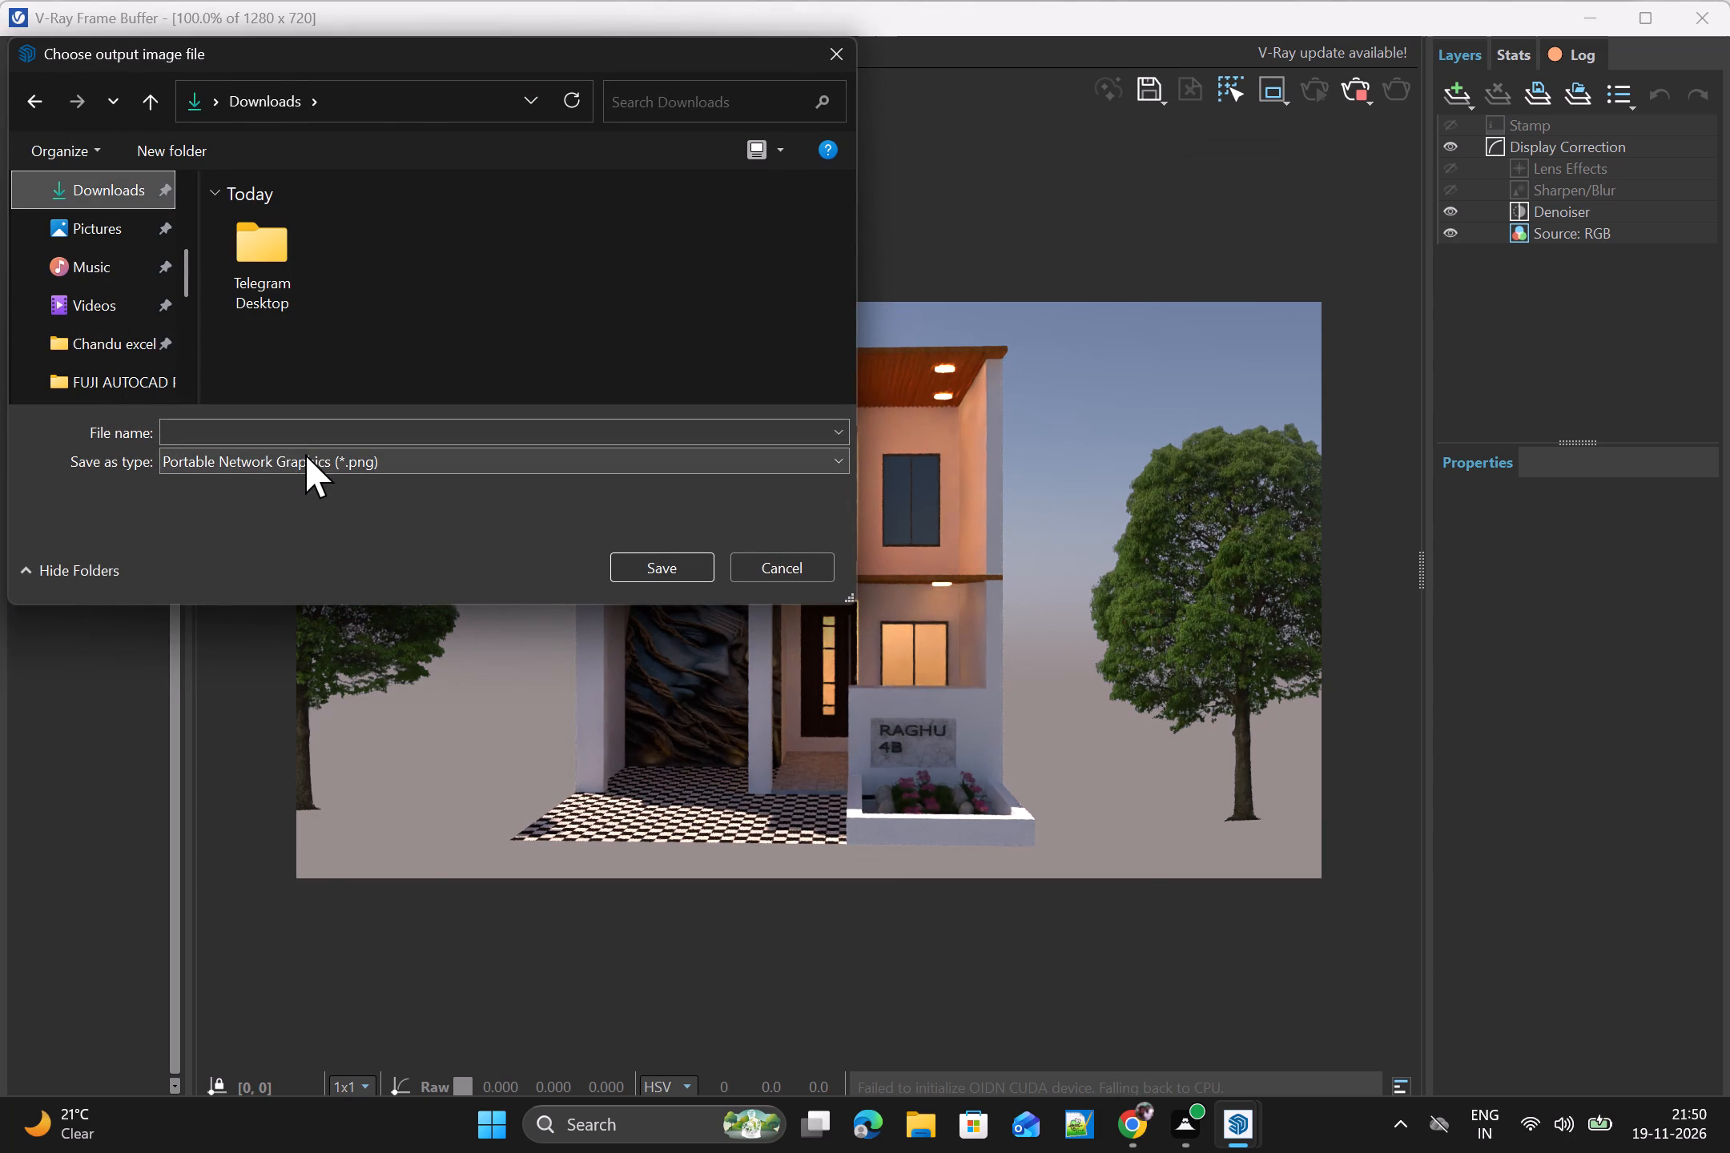
left_click(308, 453)
left_click(221, 585)
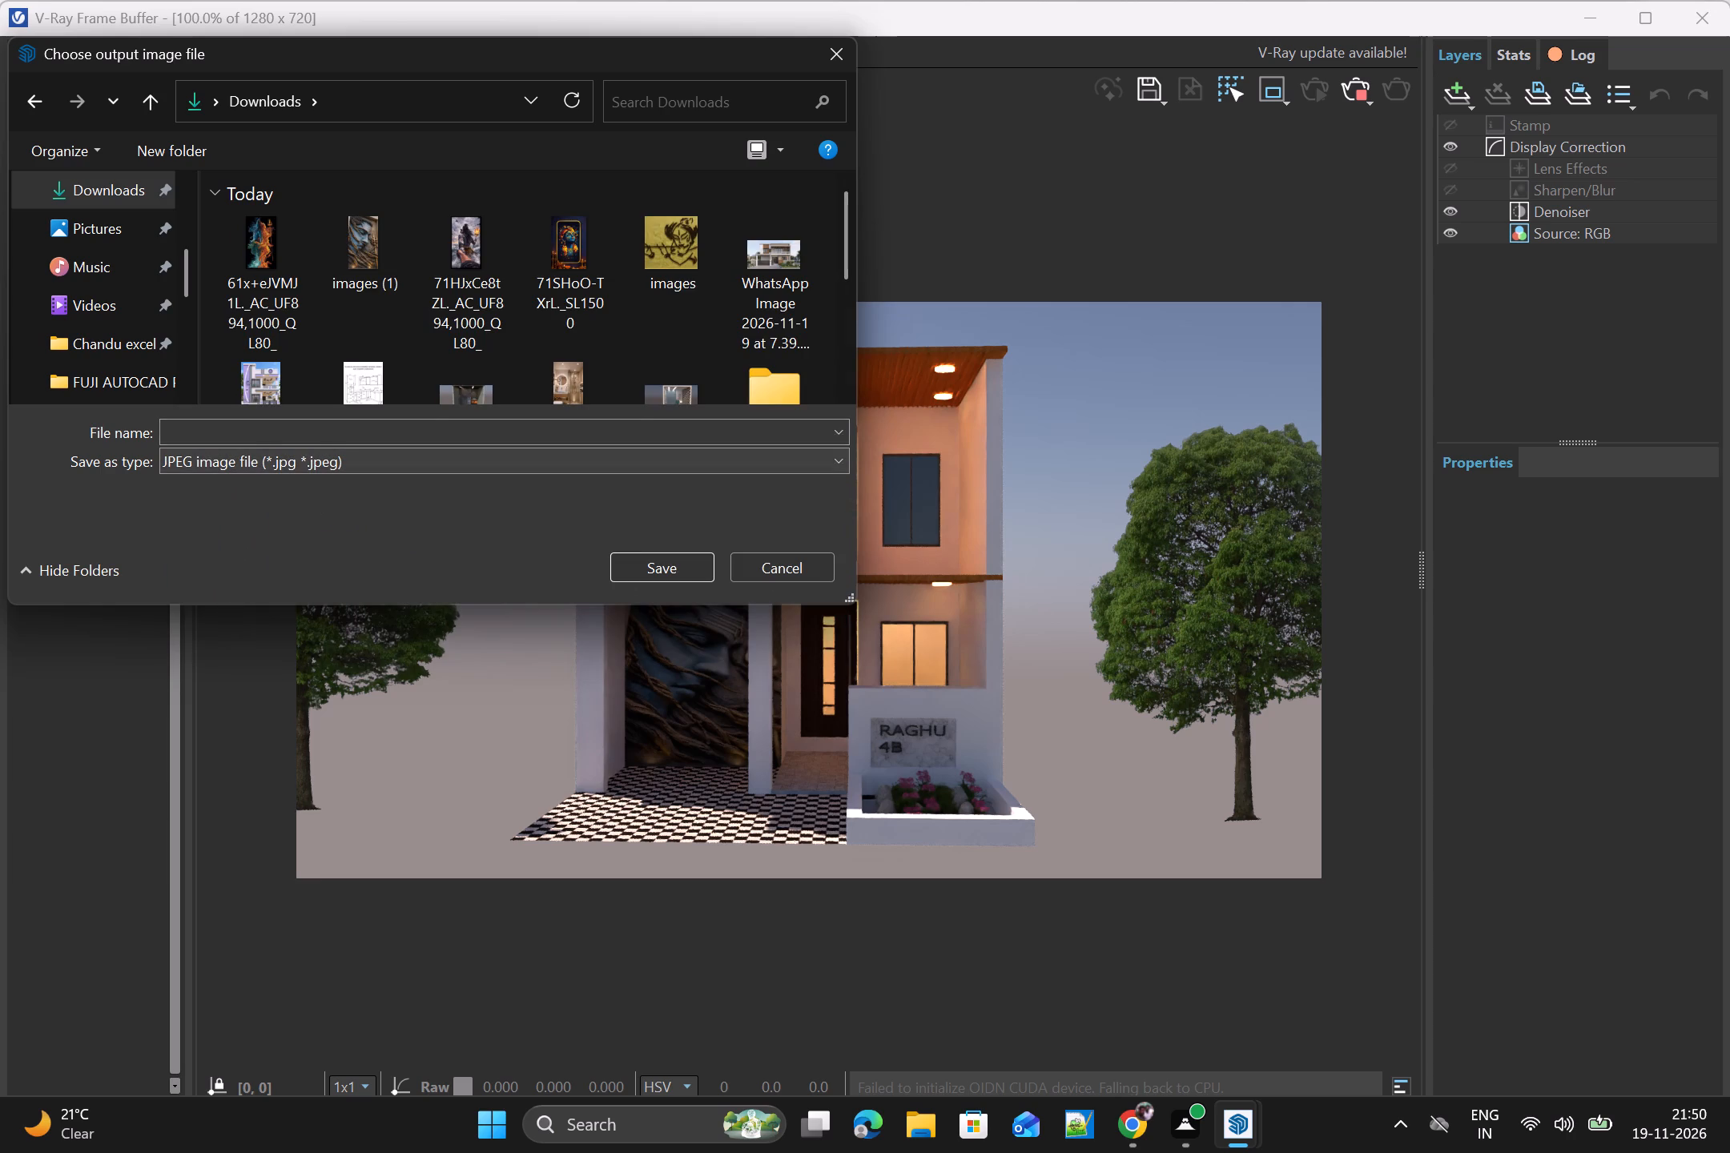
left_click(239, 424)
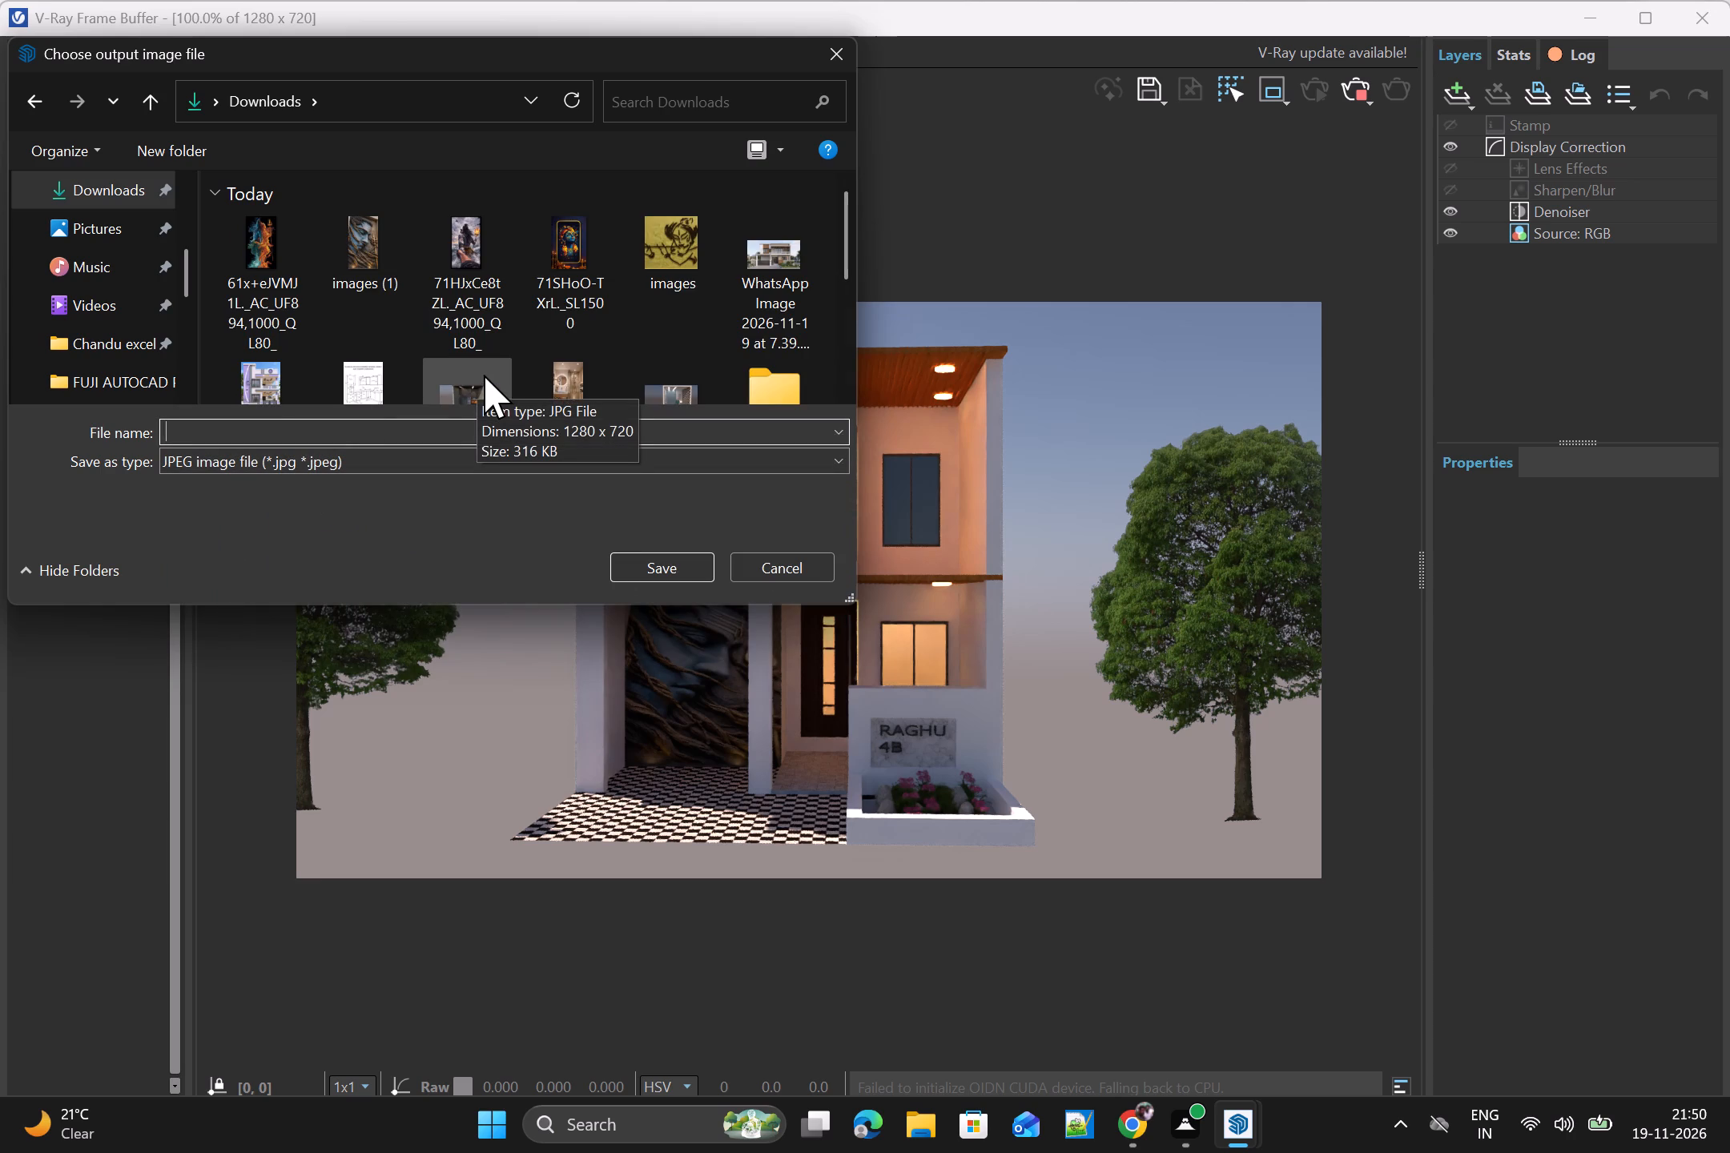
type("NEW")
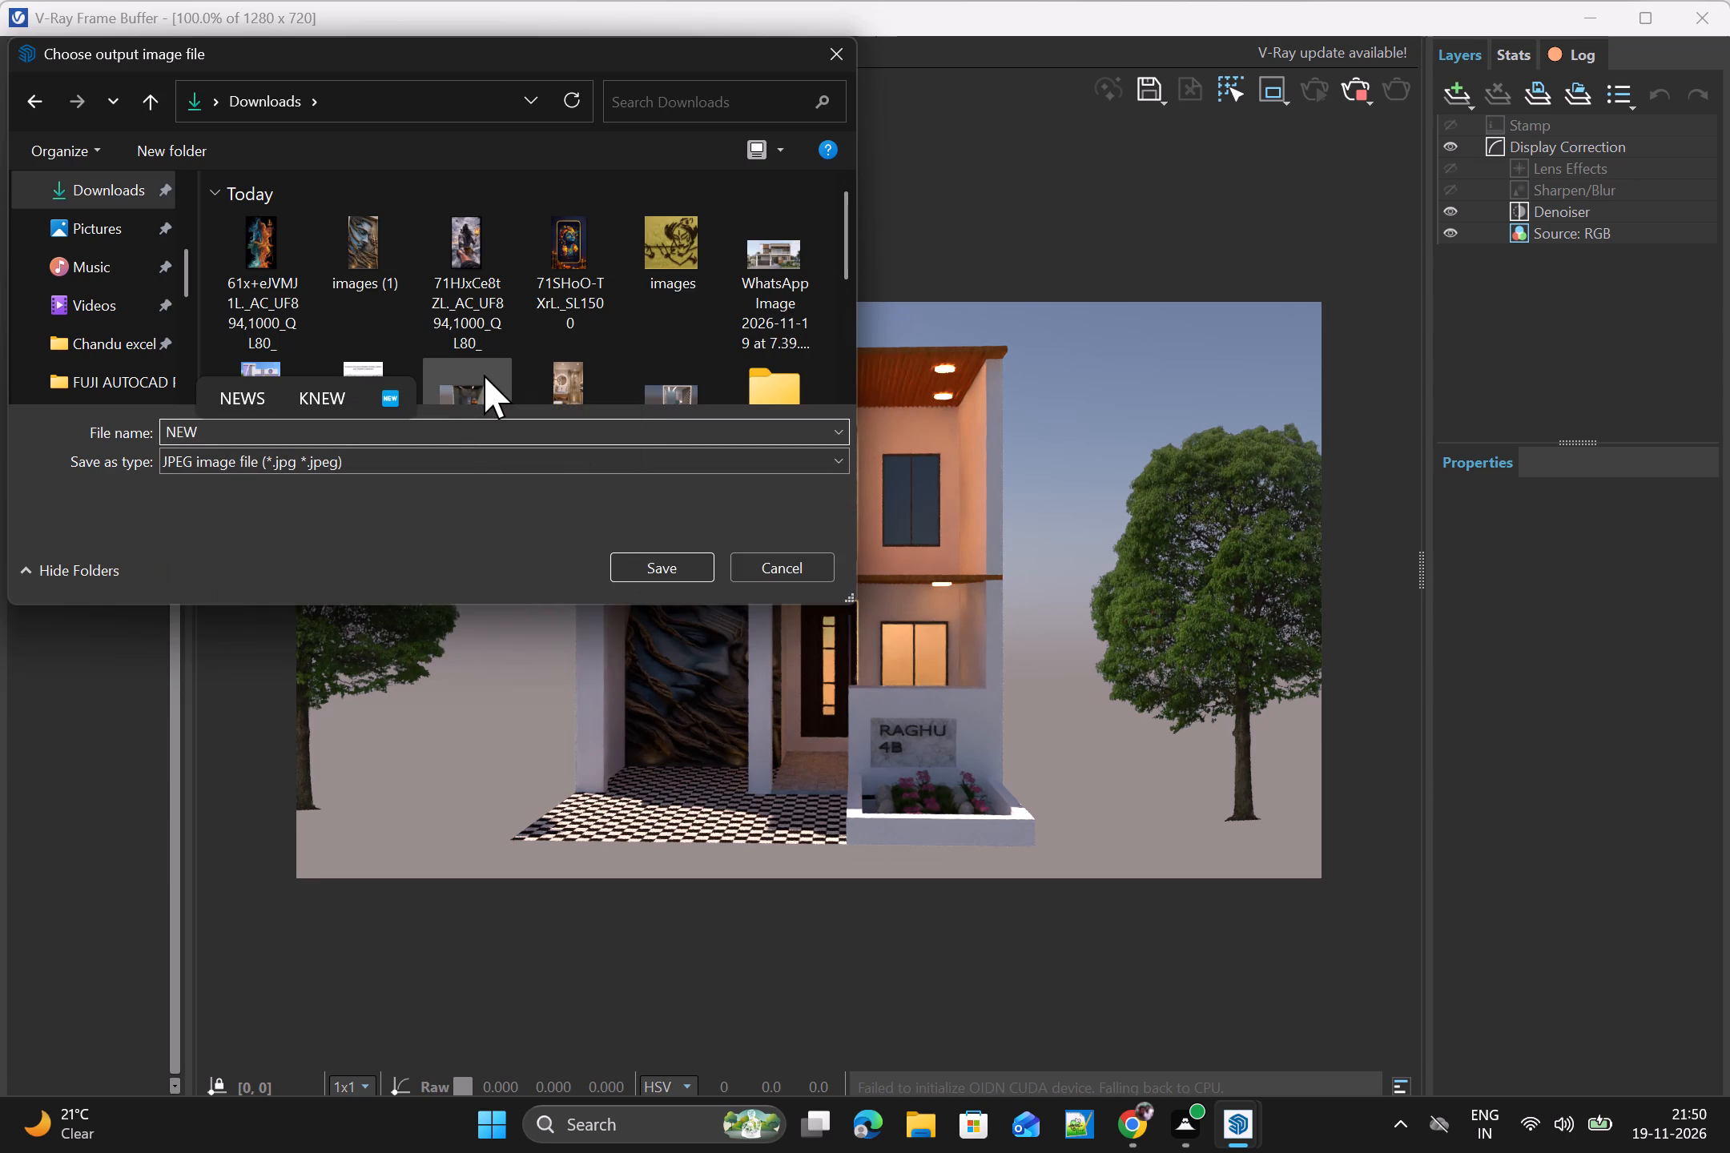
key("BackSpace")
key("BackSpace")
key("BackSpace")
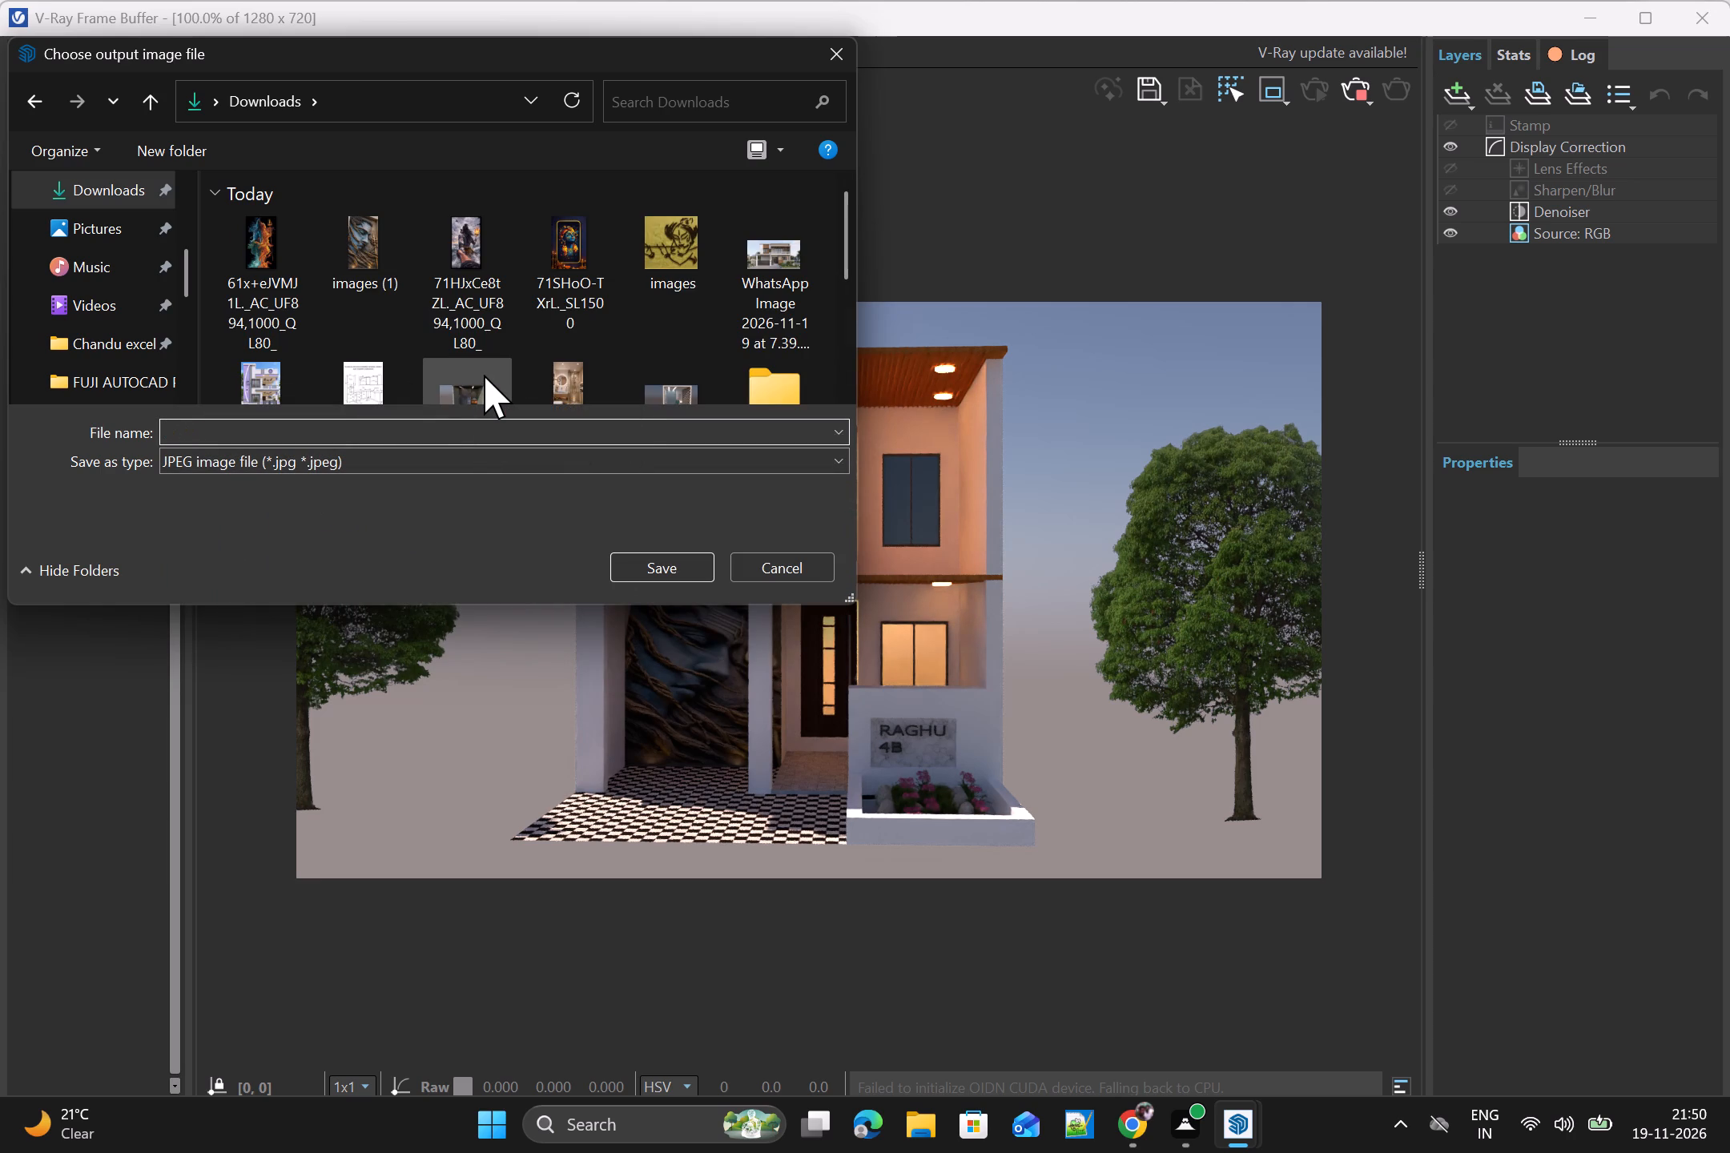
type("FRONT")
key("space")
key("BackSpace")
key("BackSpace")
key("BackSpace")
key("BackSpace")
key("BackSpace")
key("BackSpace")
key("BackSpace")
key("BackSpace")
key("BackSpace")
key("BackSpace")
Name the rendered image HOUSE FRONT ELEVATION and save it as a JPEG in the Downloads folder.
type("HOU")
type("SE")
key("space")
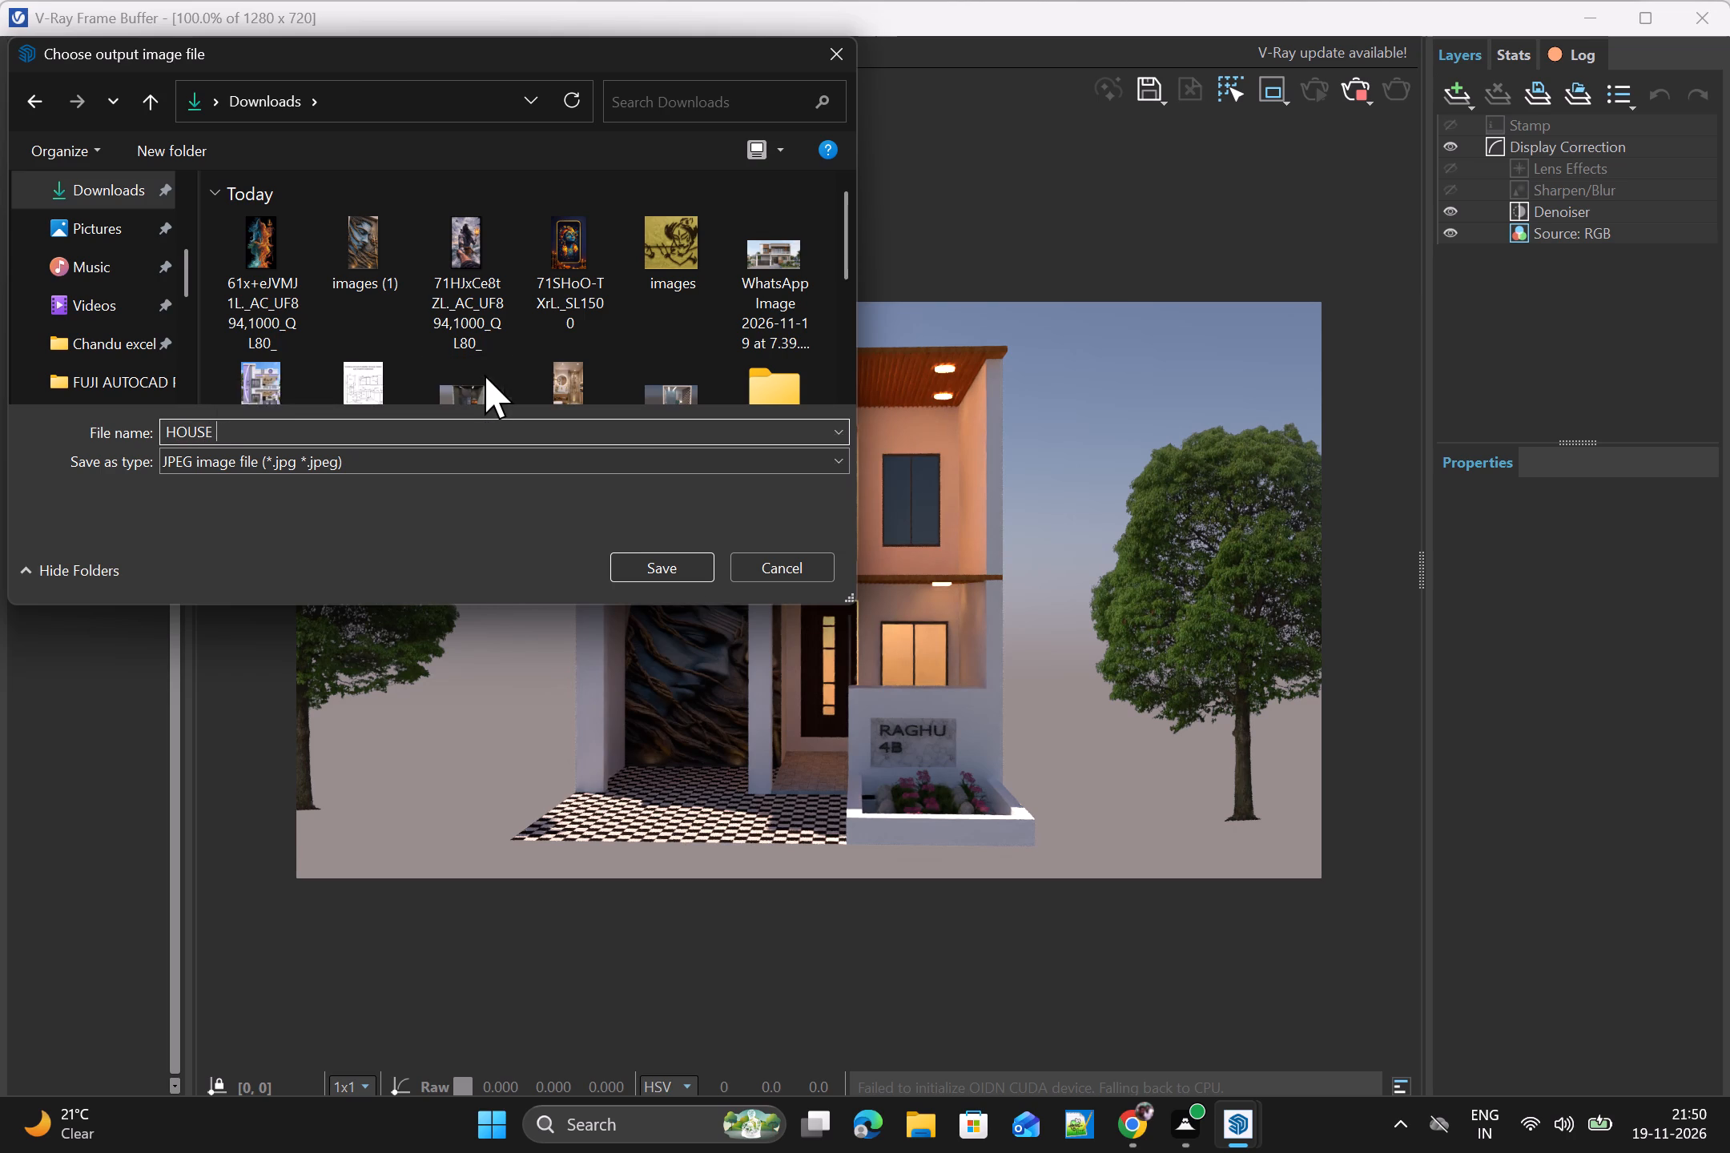
key("f")
type("RONT")
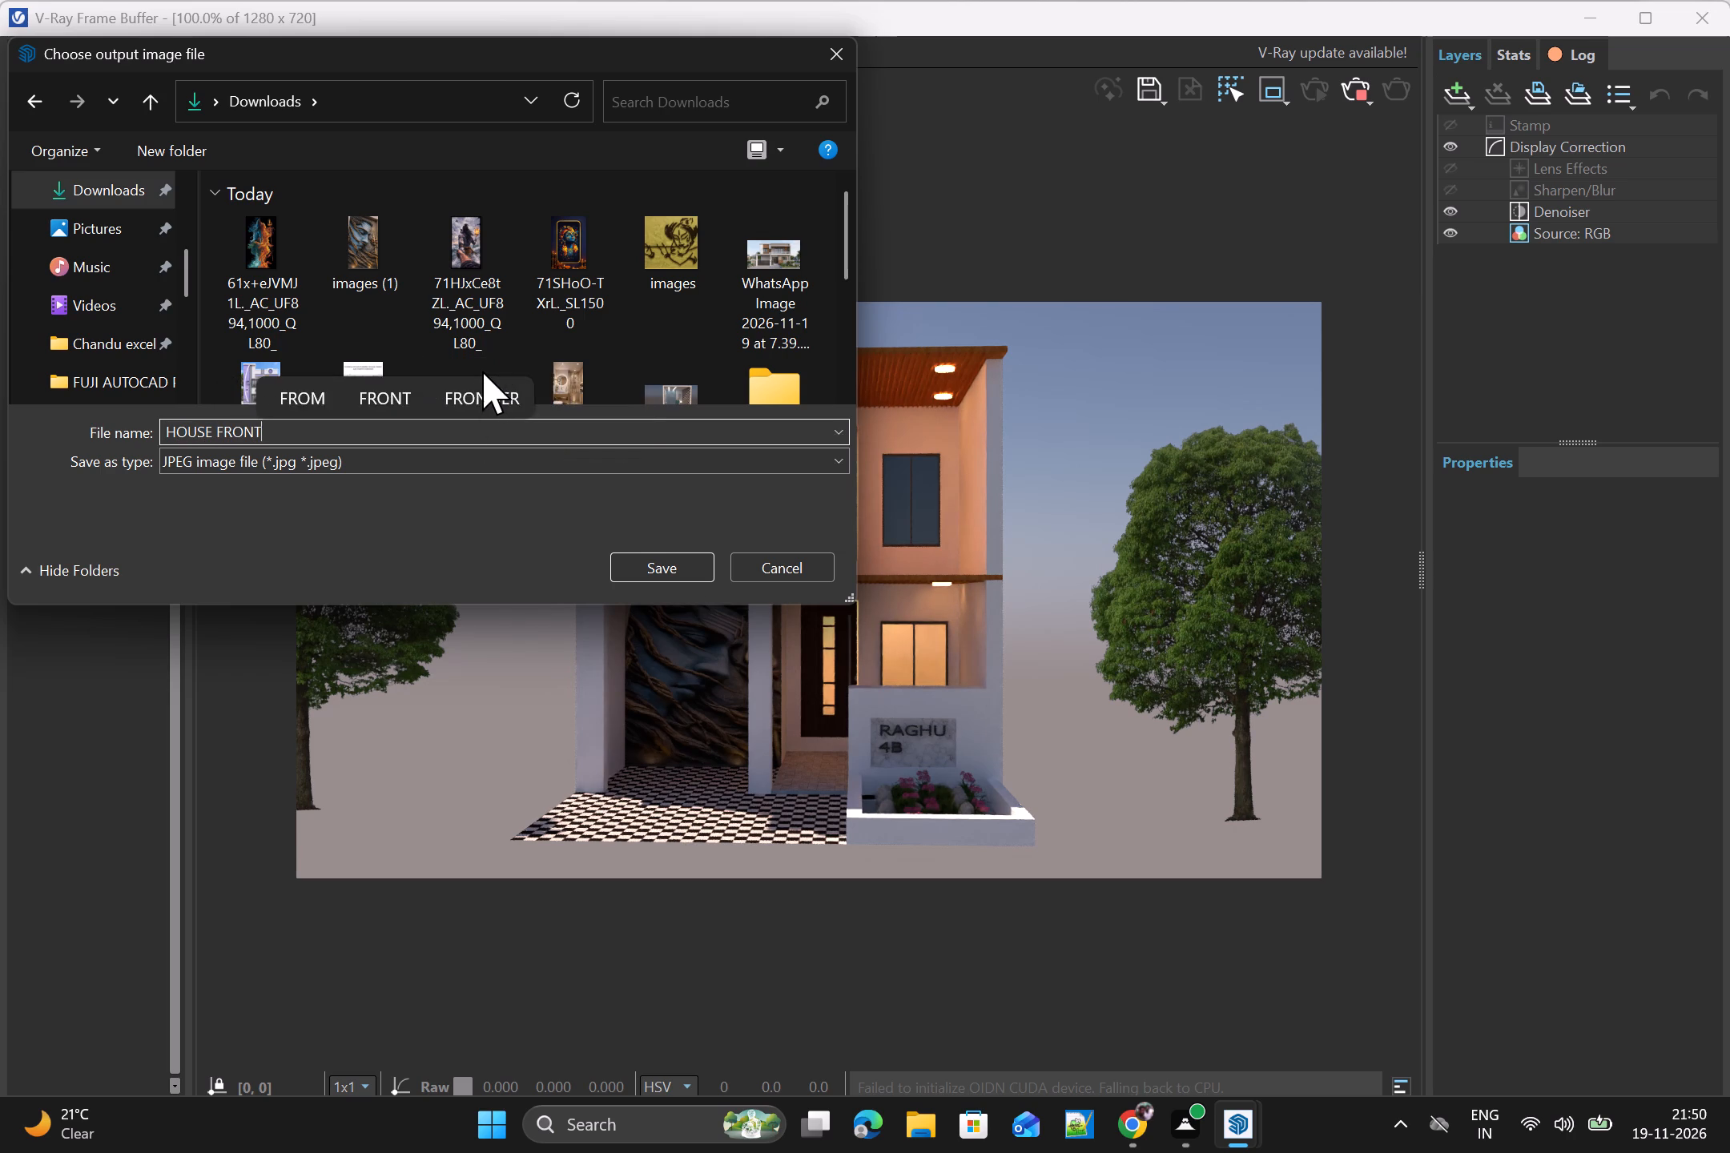
key("space")
type("ELE")
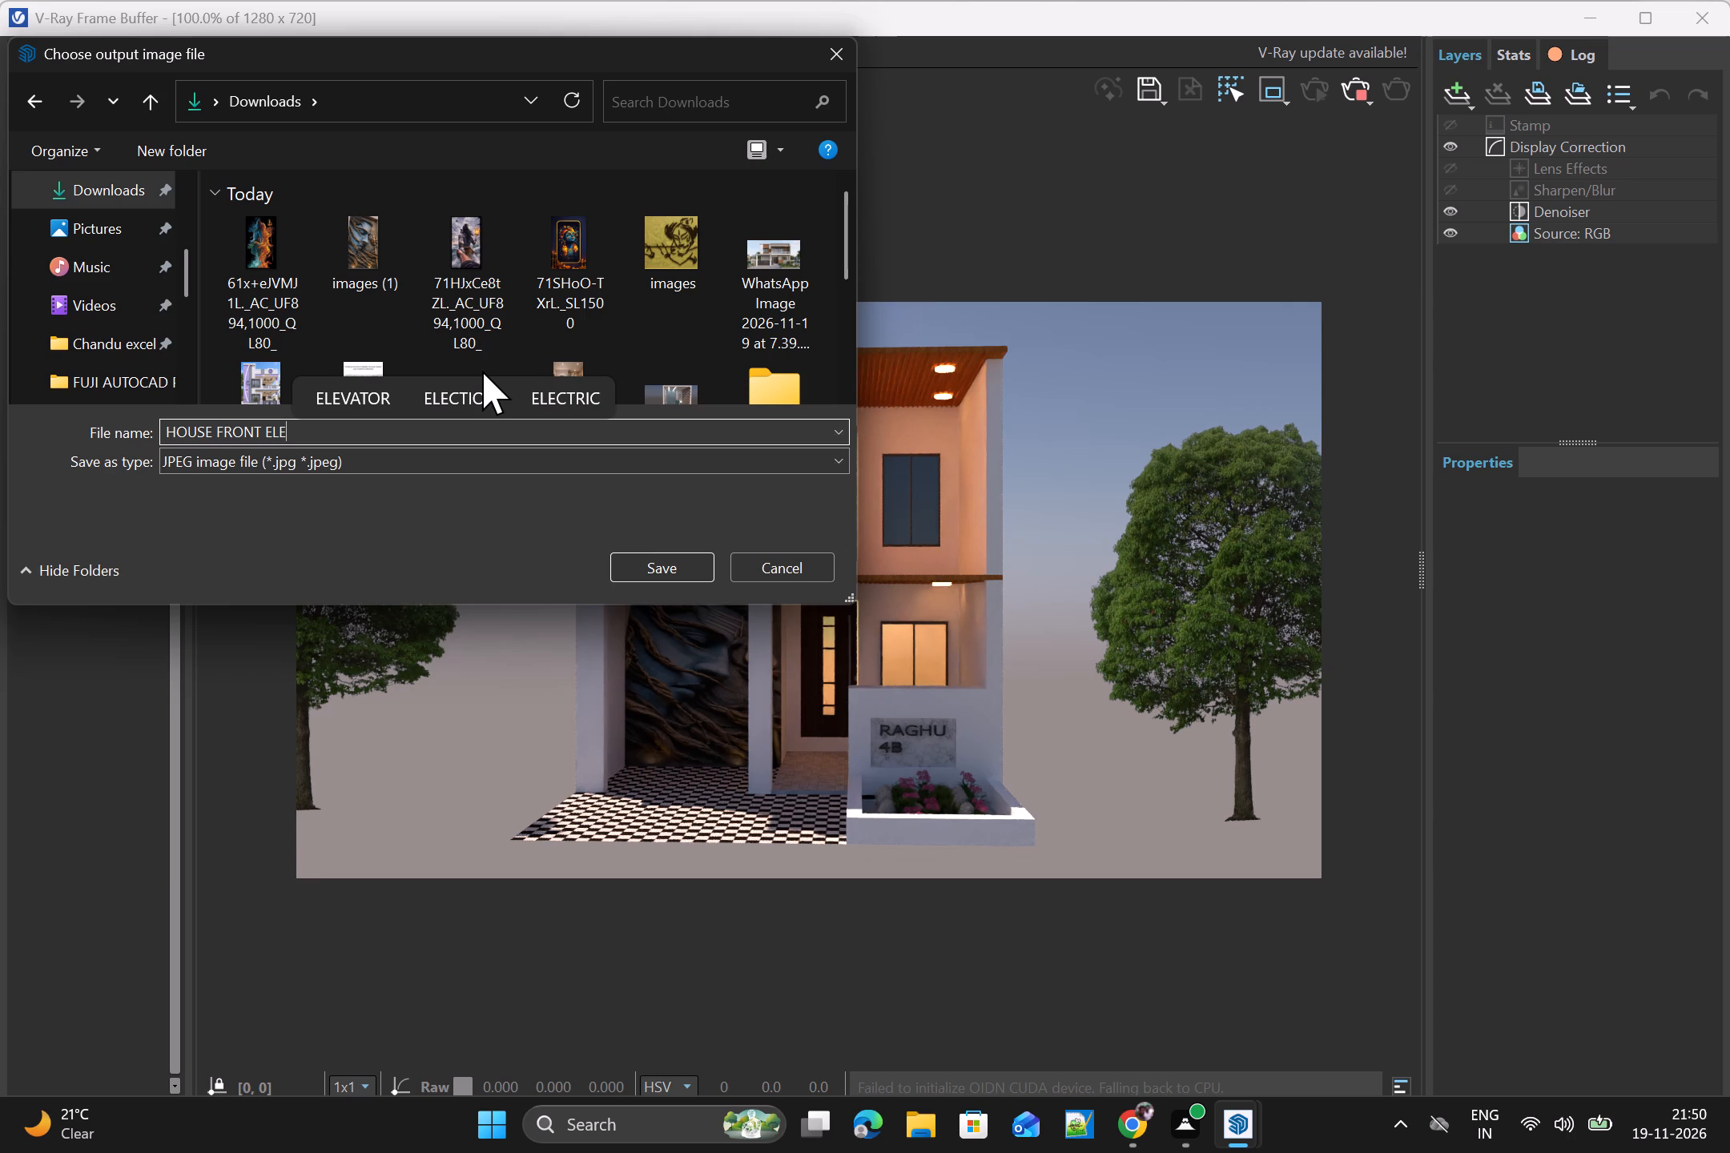
type("VAT")
key("i")
type("ON")
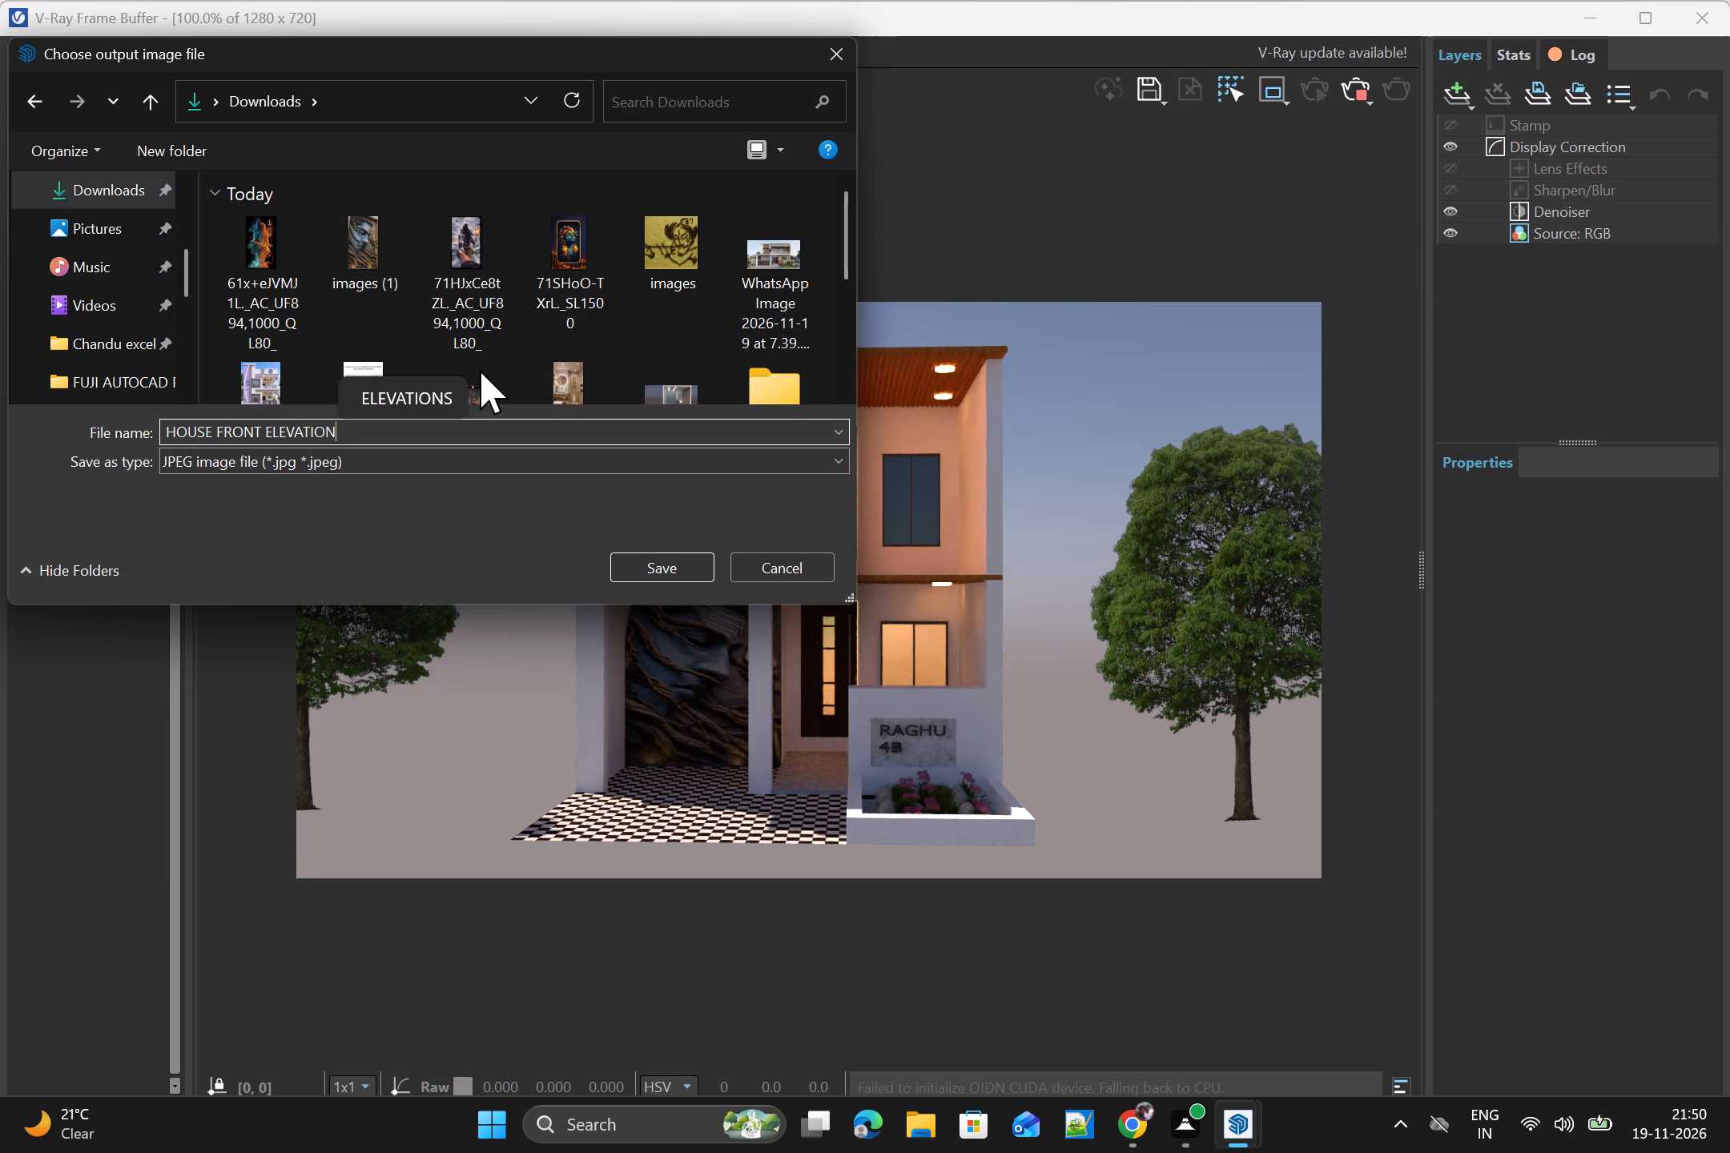
key("Return")
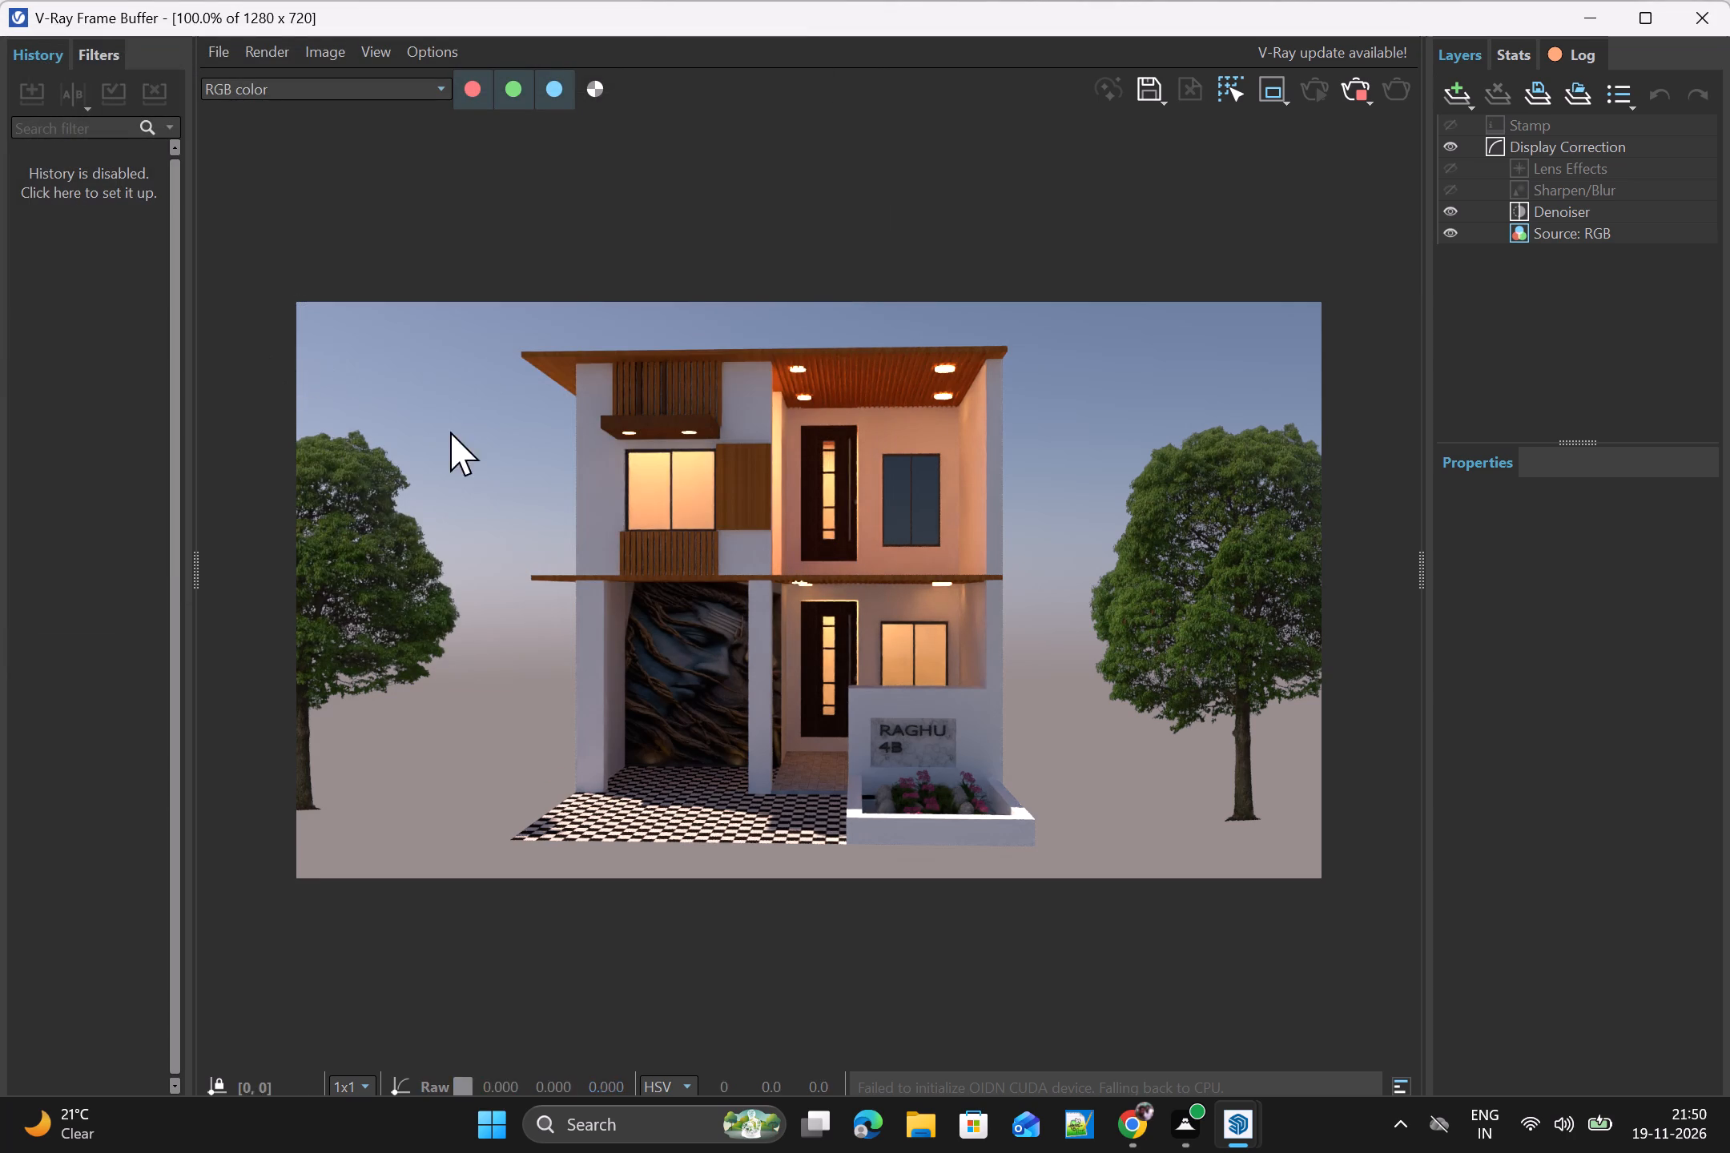
Stop the V-Ray render and close the frame buffer, going back to the model in a maximized window.
left_click(1364, 93)
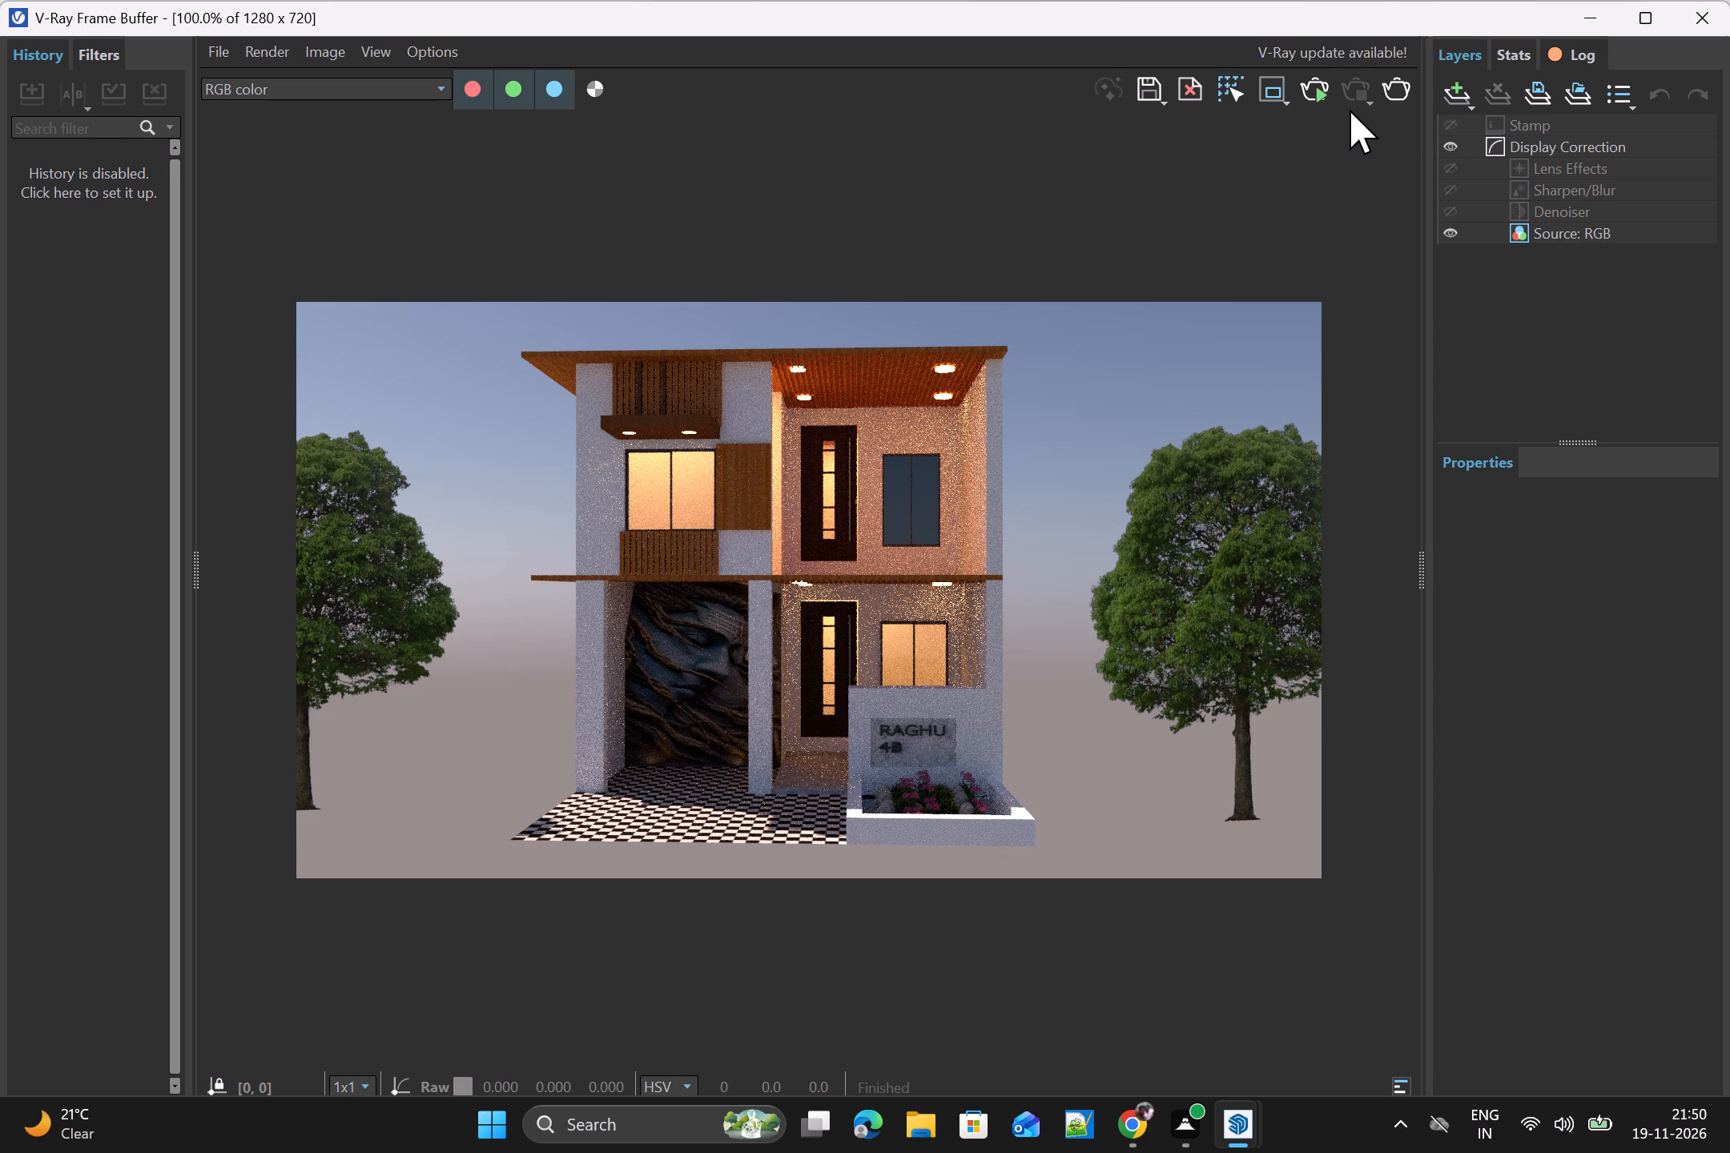
left_click(1714, 22)
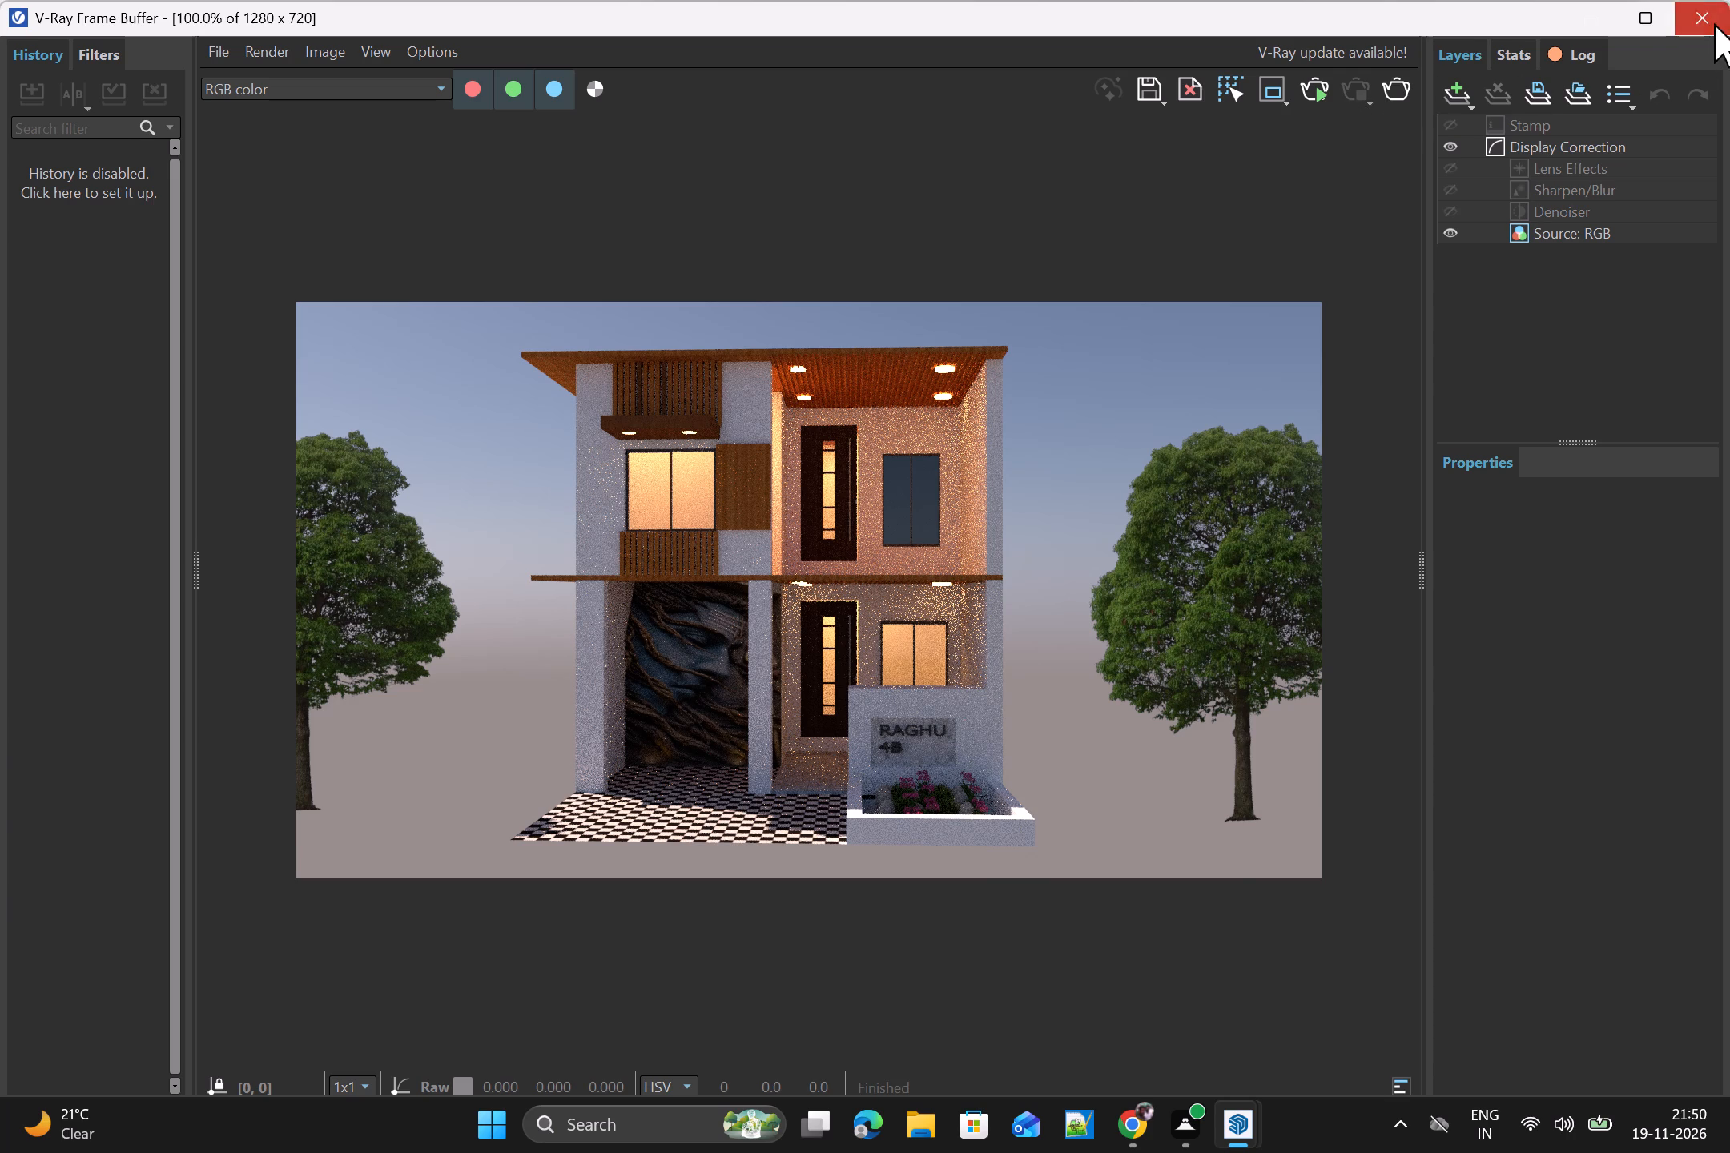
scroll(1308, 265, "down", 1)
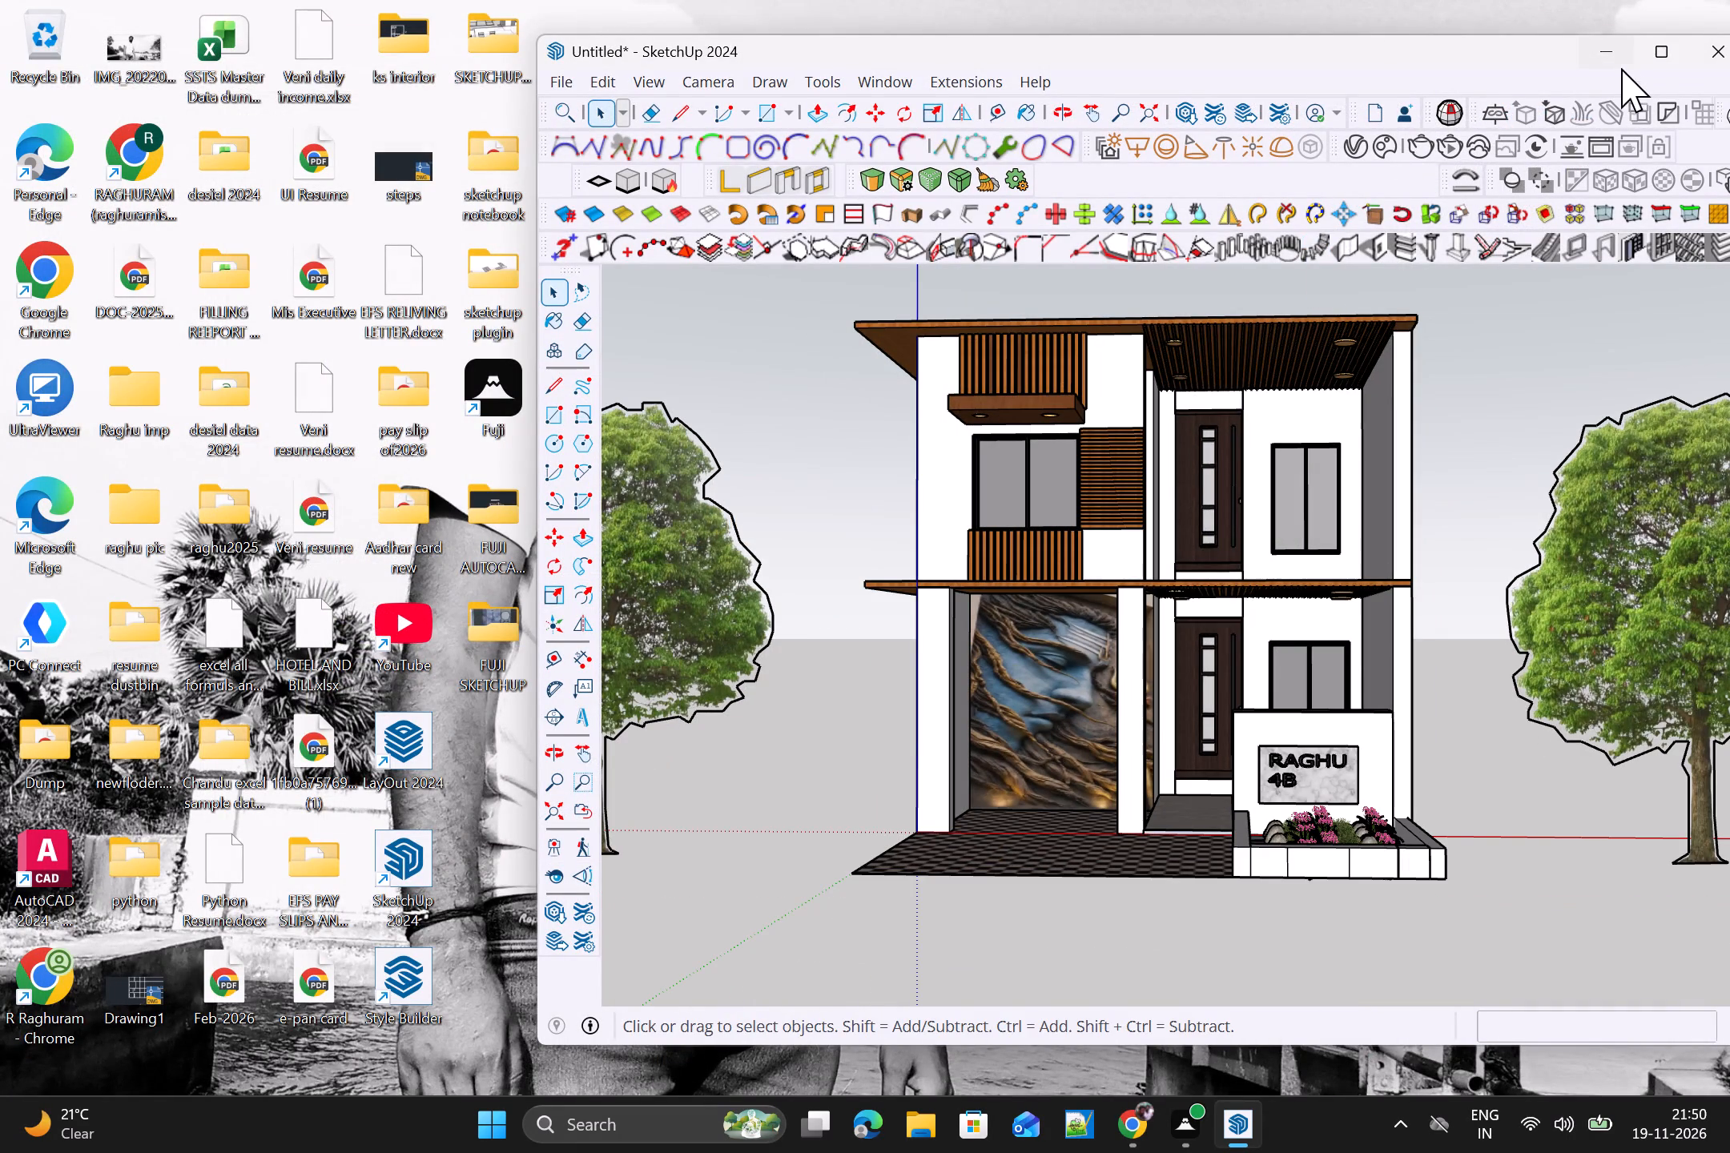
left_click(1652, 62)
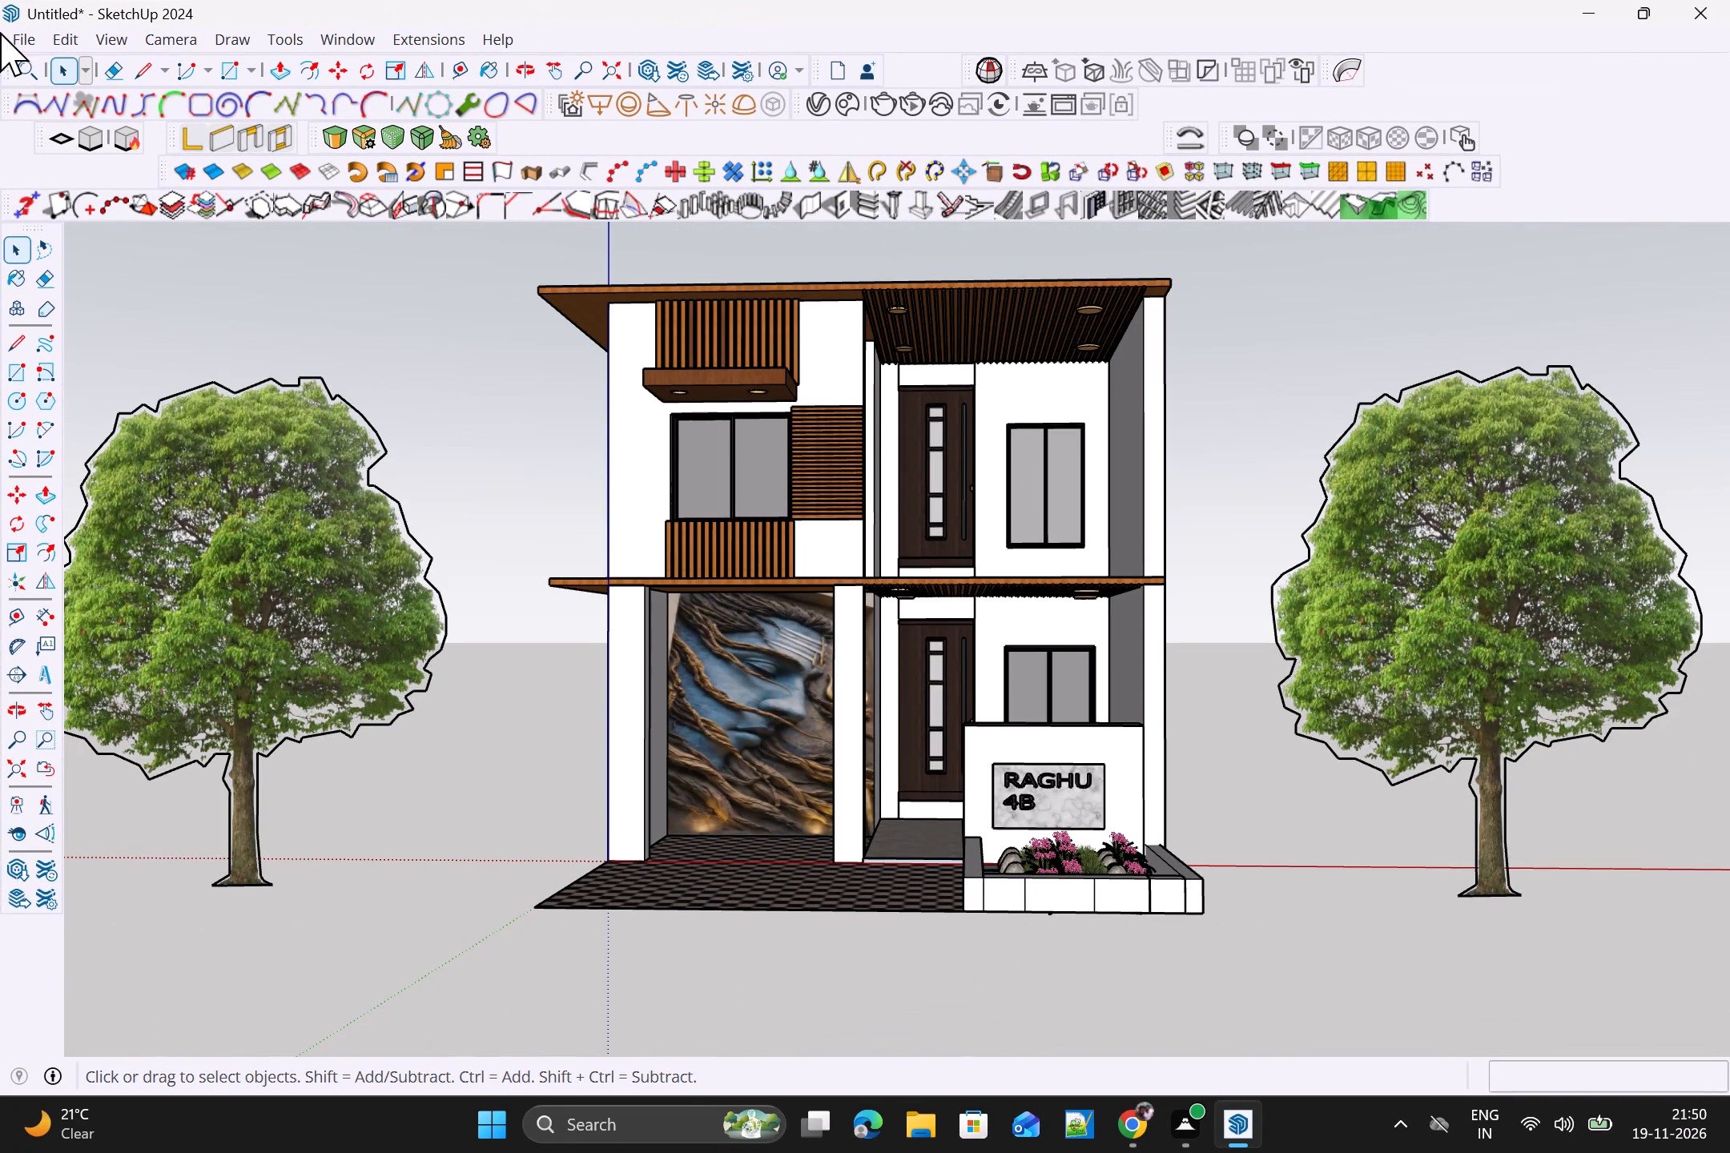
Save the model as a SketchUp file named HOUSE FRONT ELEVATION in the FUJI SKETCHUP folder on the Desktop.
left_click(35, 32)
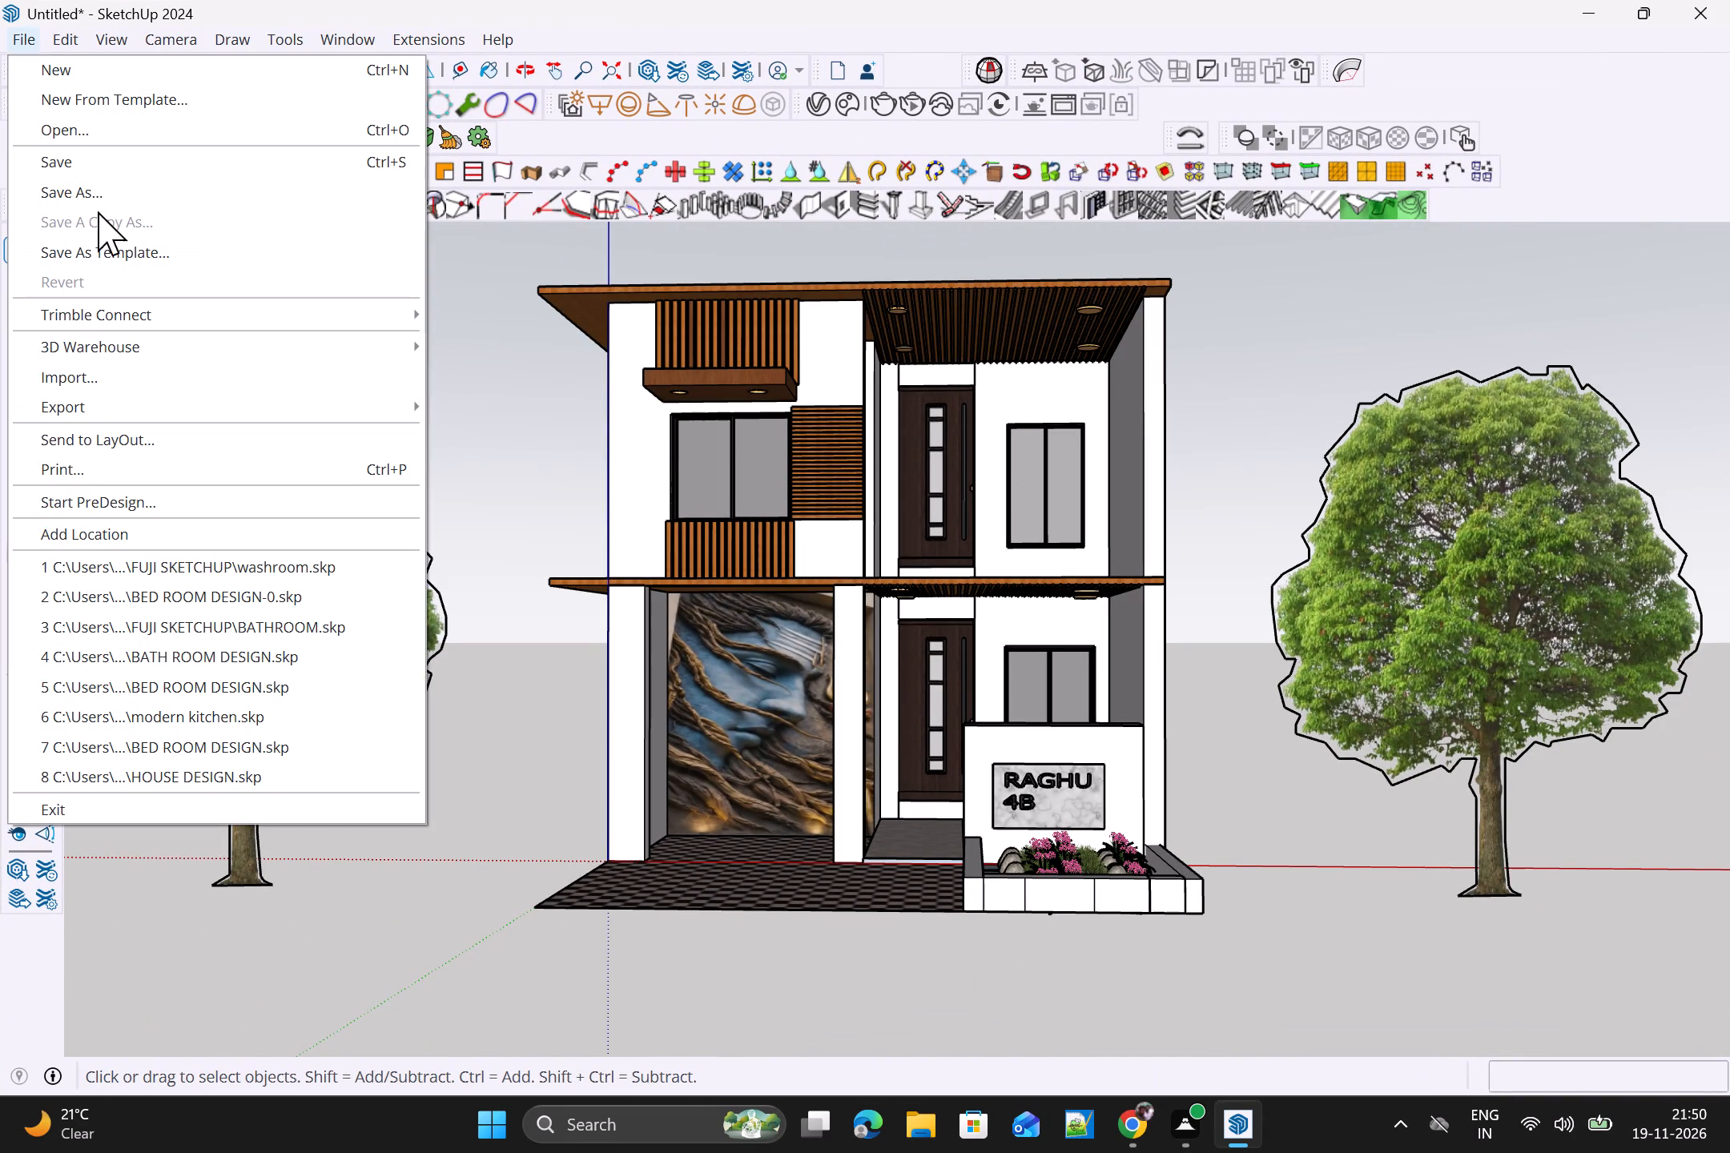
left_click(107, 199)
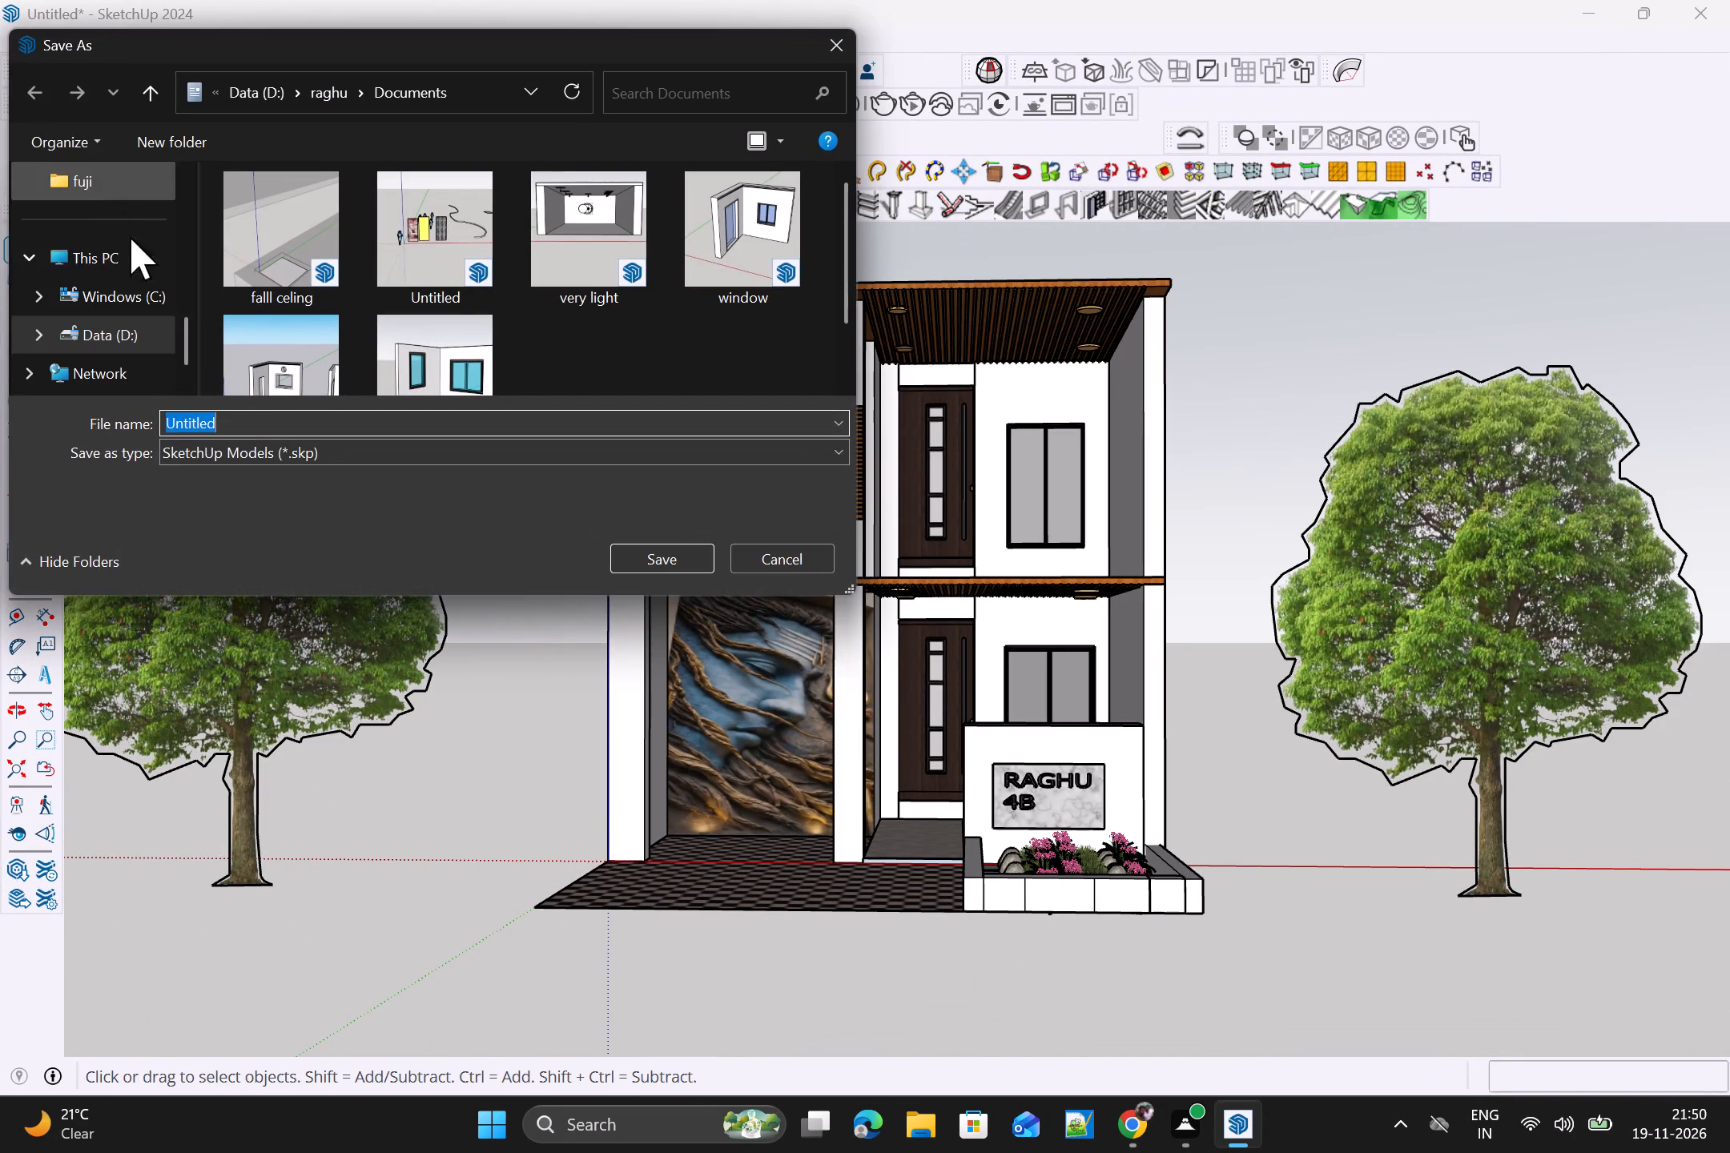
scroll(106, 274, "up", 1)
left_click(119, 257)
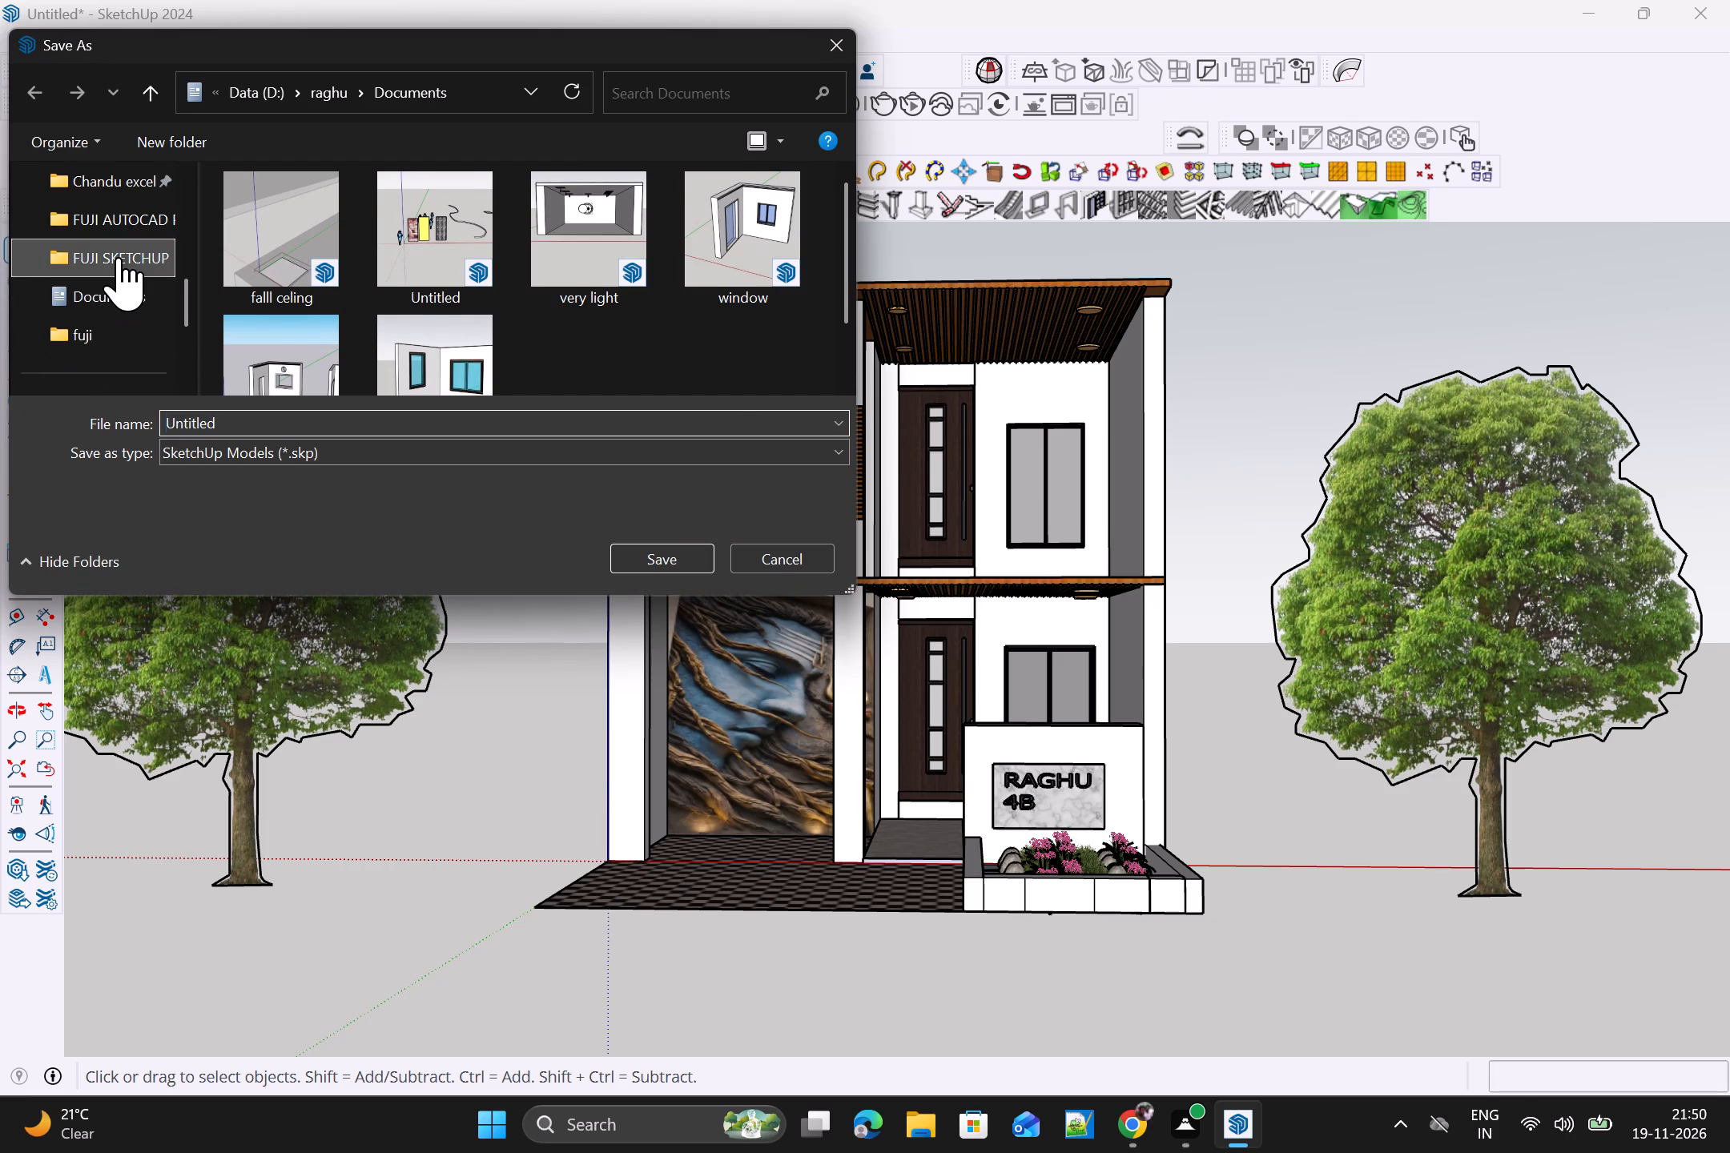
left_click(255, 416)
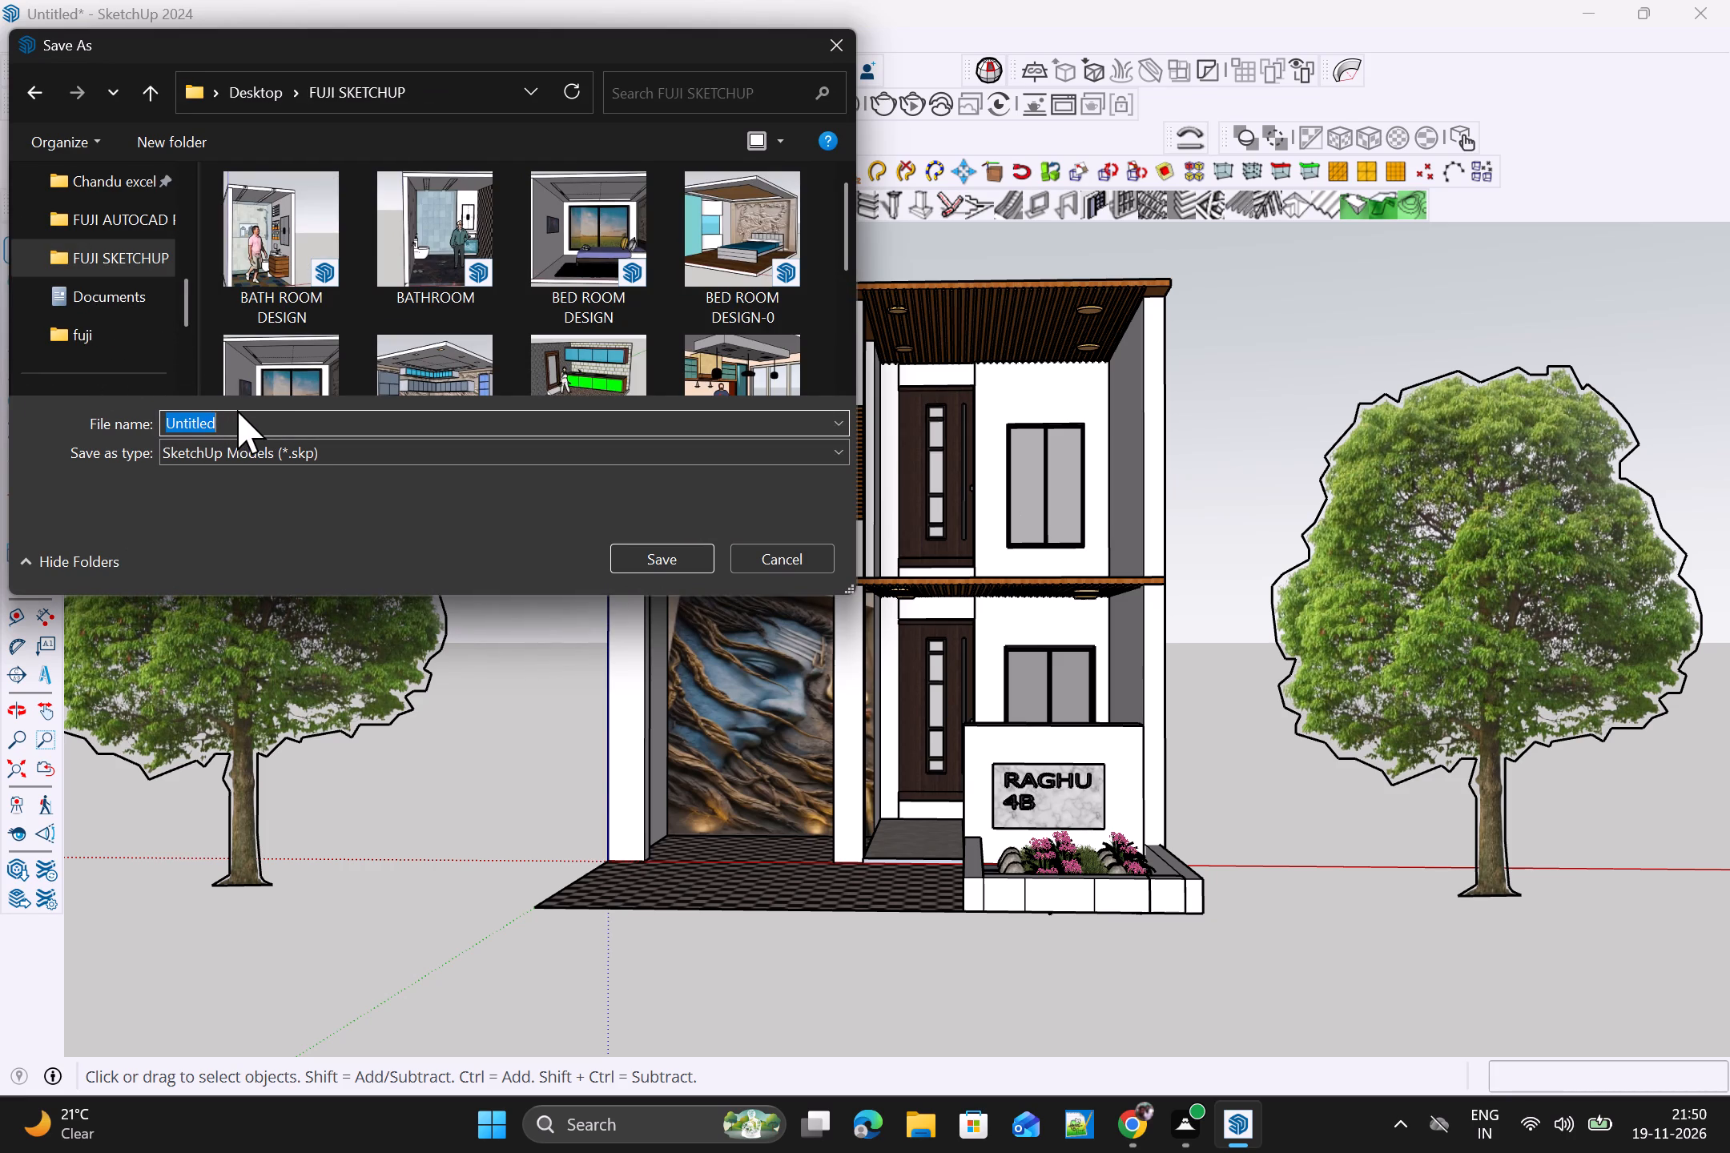
key("h")
type("OUSE")
key("space")
type("FRO")
key("n")
type("T")
key("space")
key("e")
type("LE")
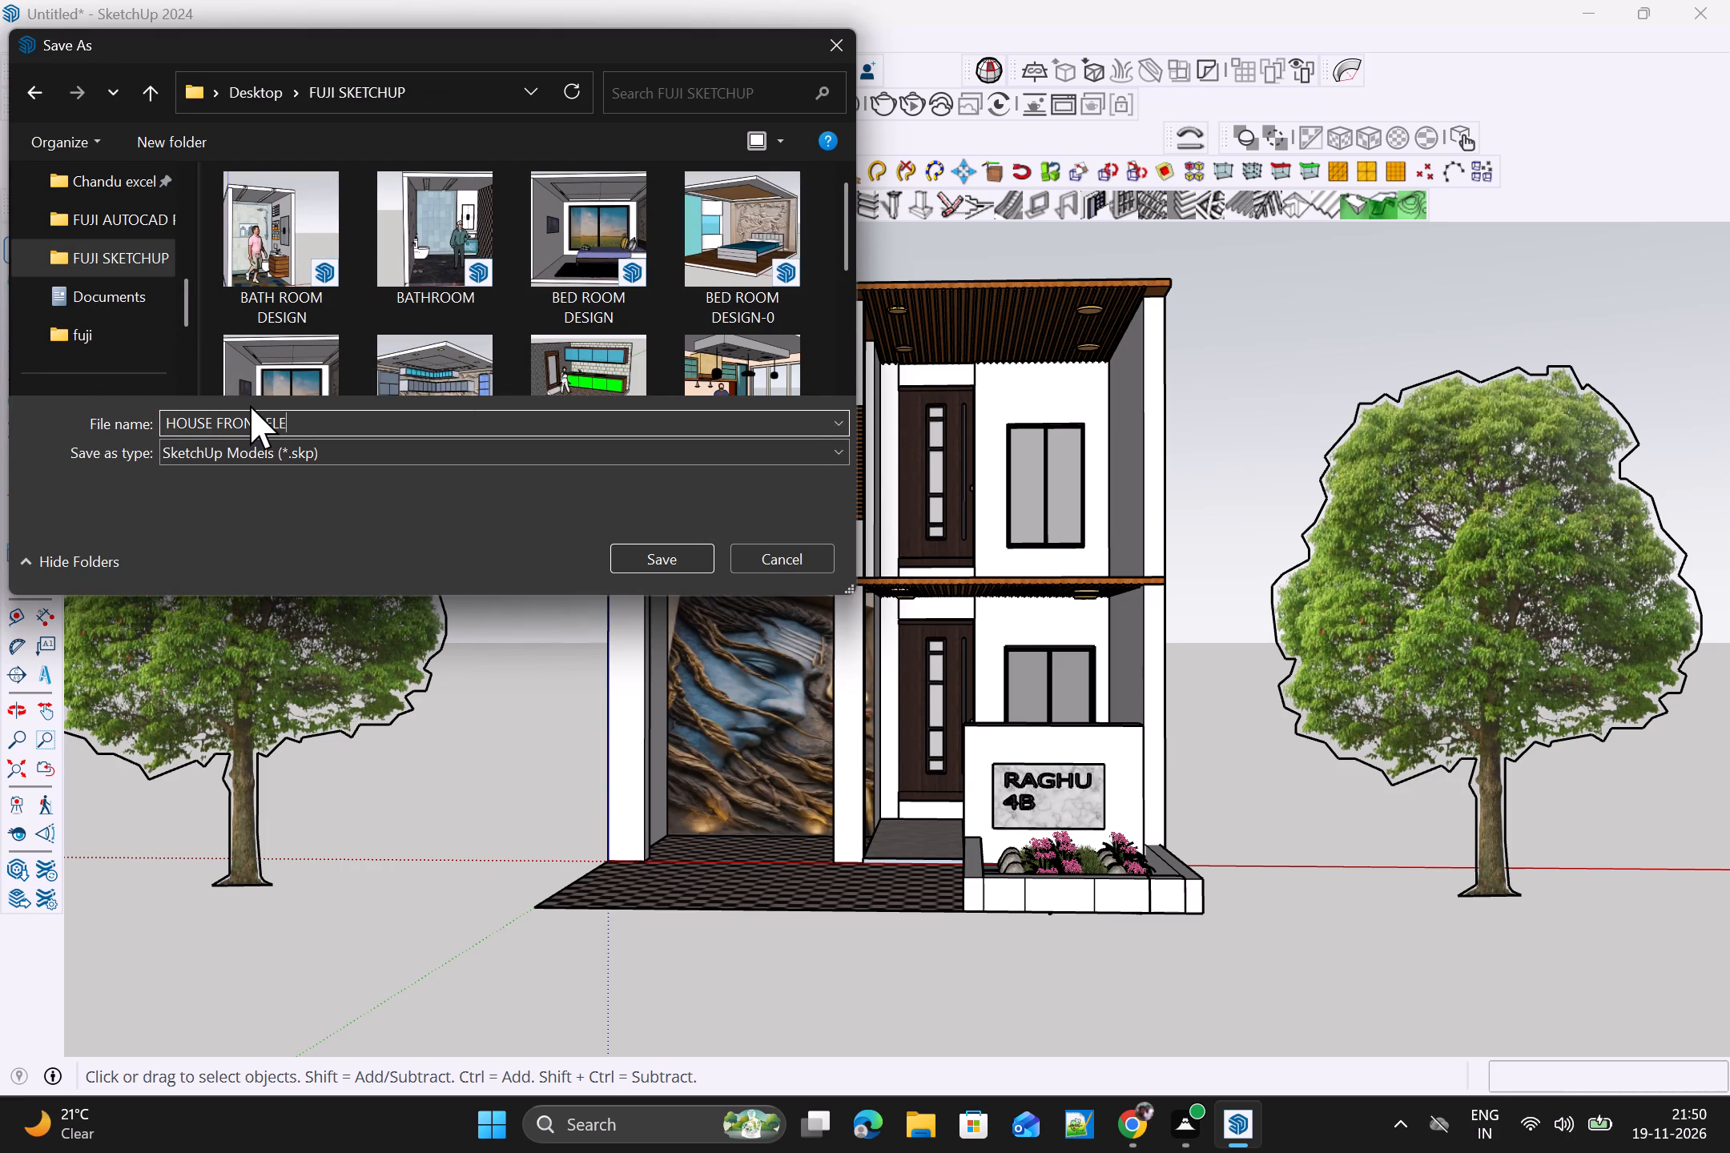
type("VA")
key("t")
key("i")
type("ON")
key("Return")
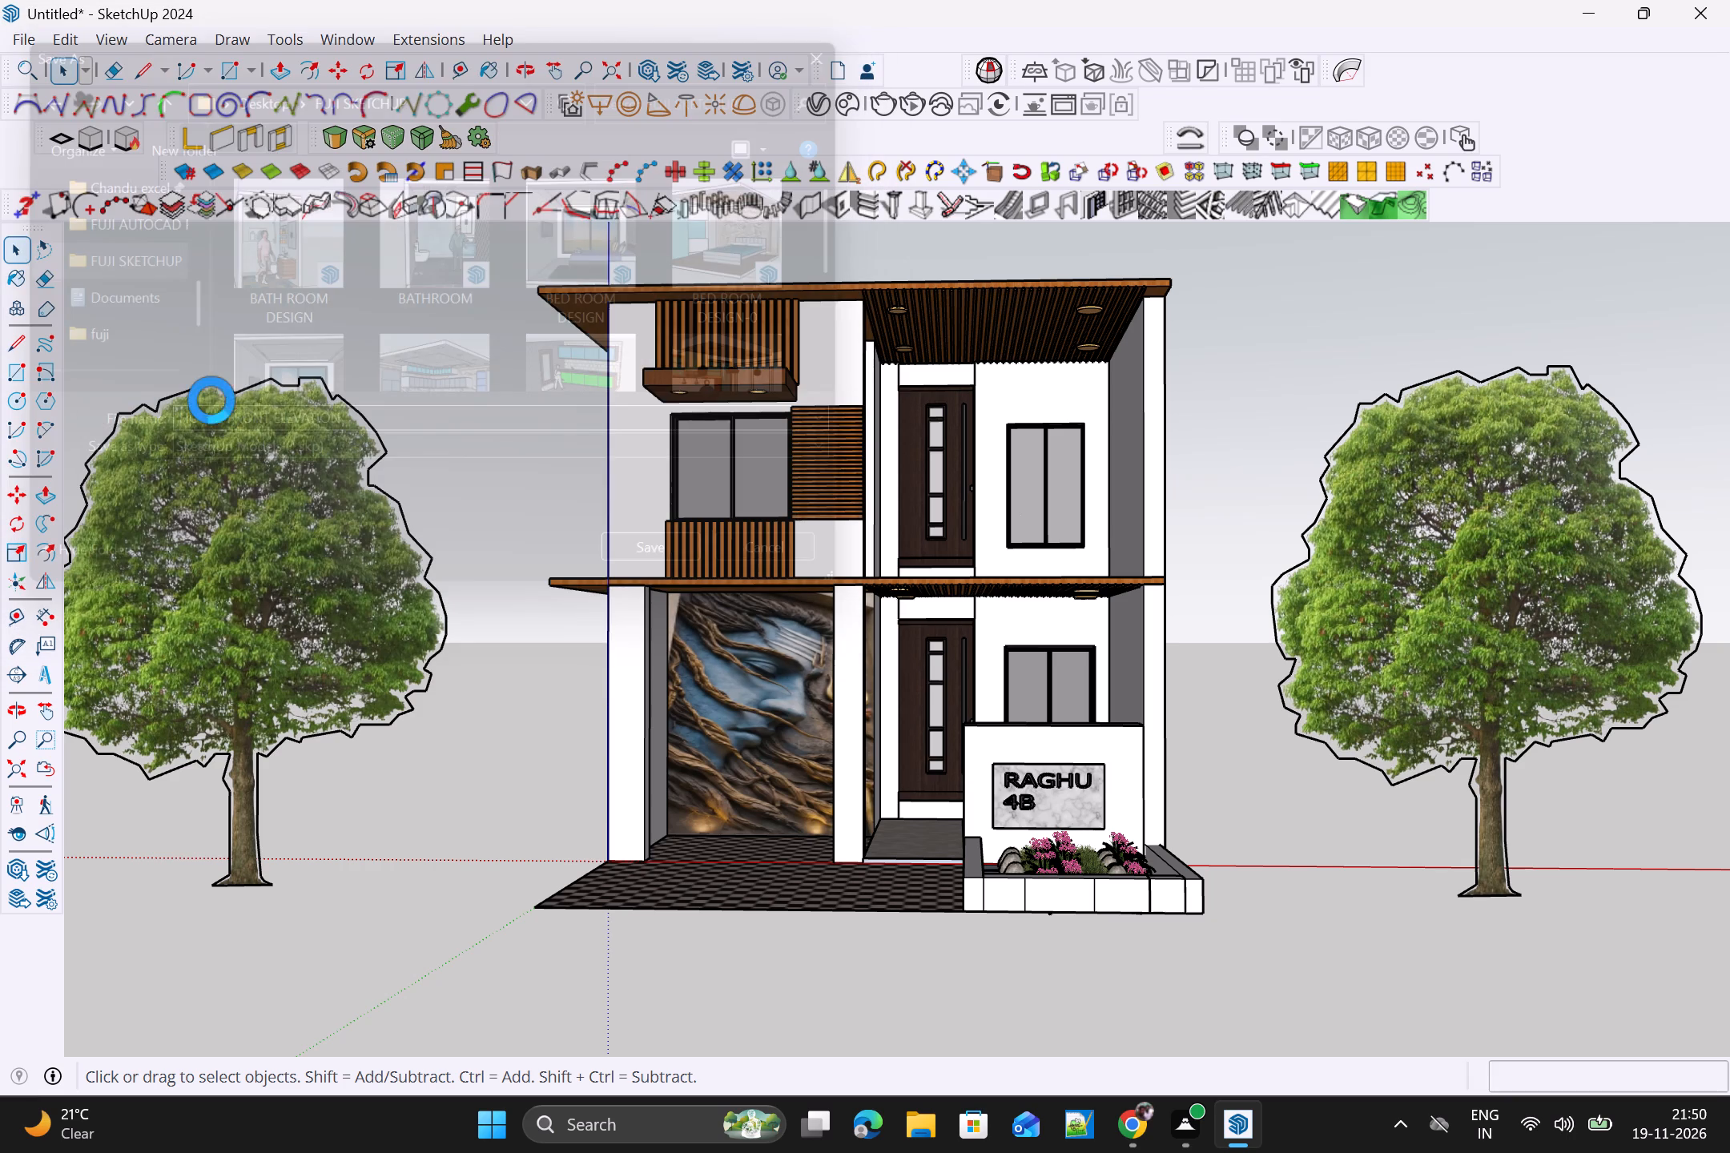